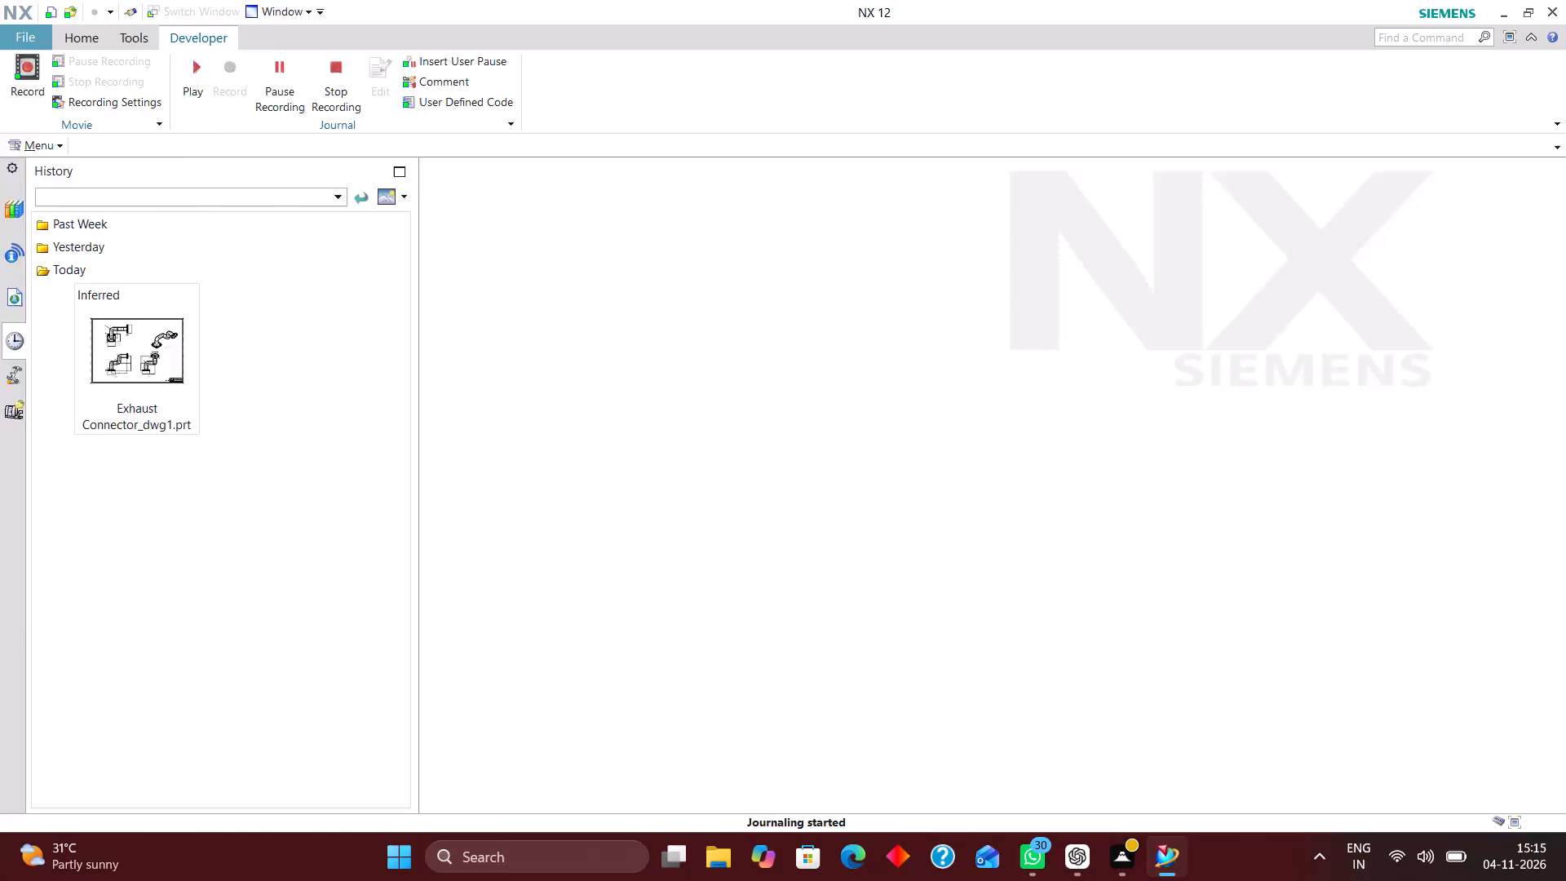
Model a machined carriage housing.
Create a new part from the millimetre Model template in the Carriage folder inside Desktop\NEW.
click(65, 57)
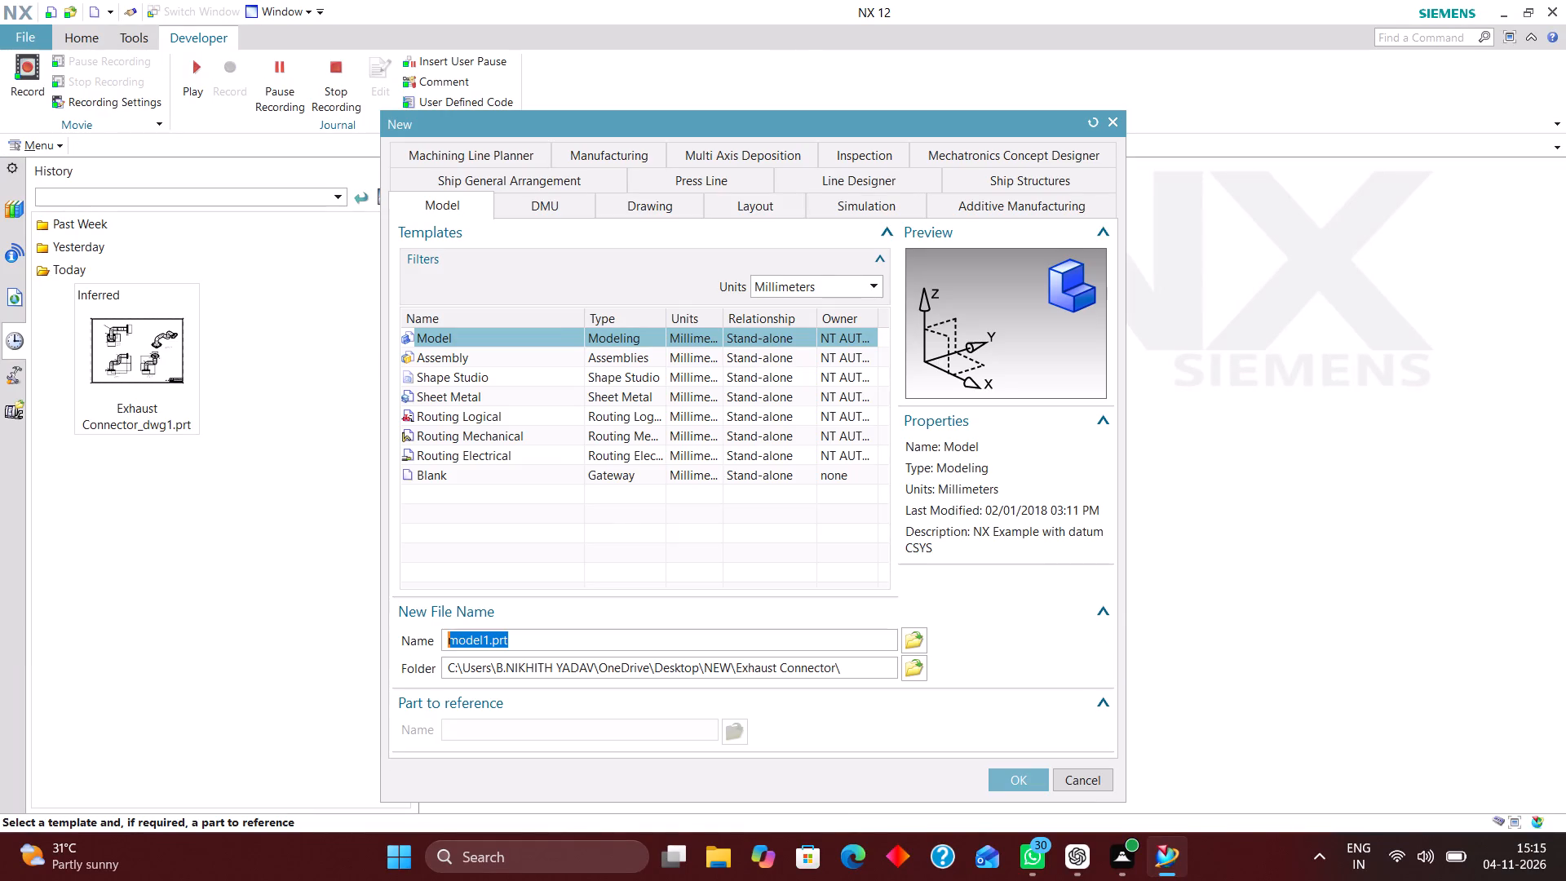
click(916, 663)
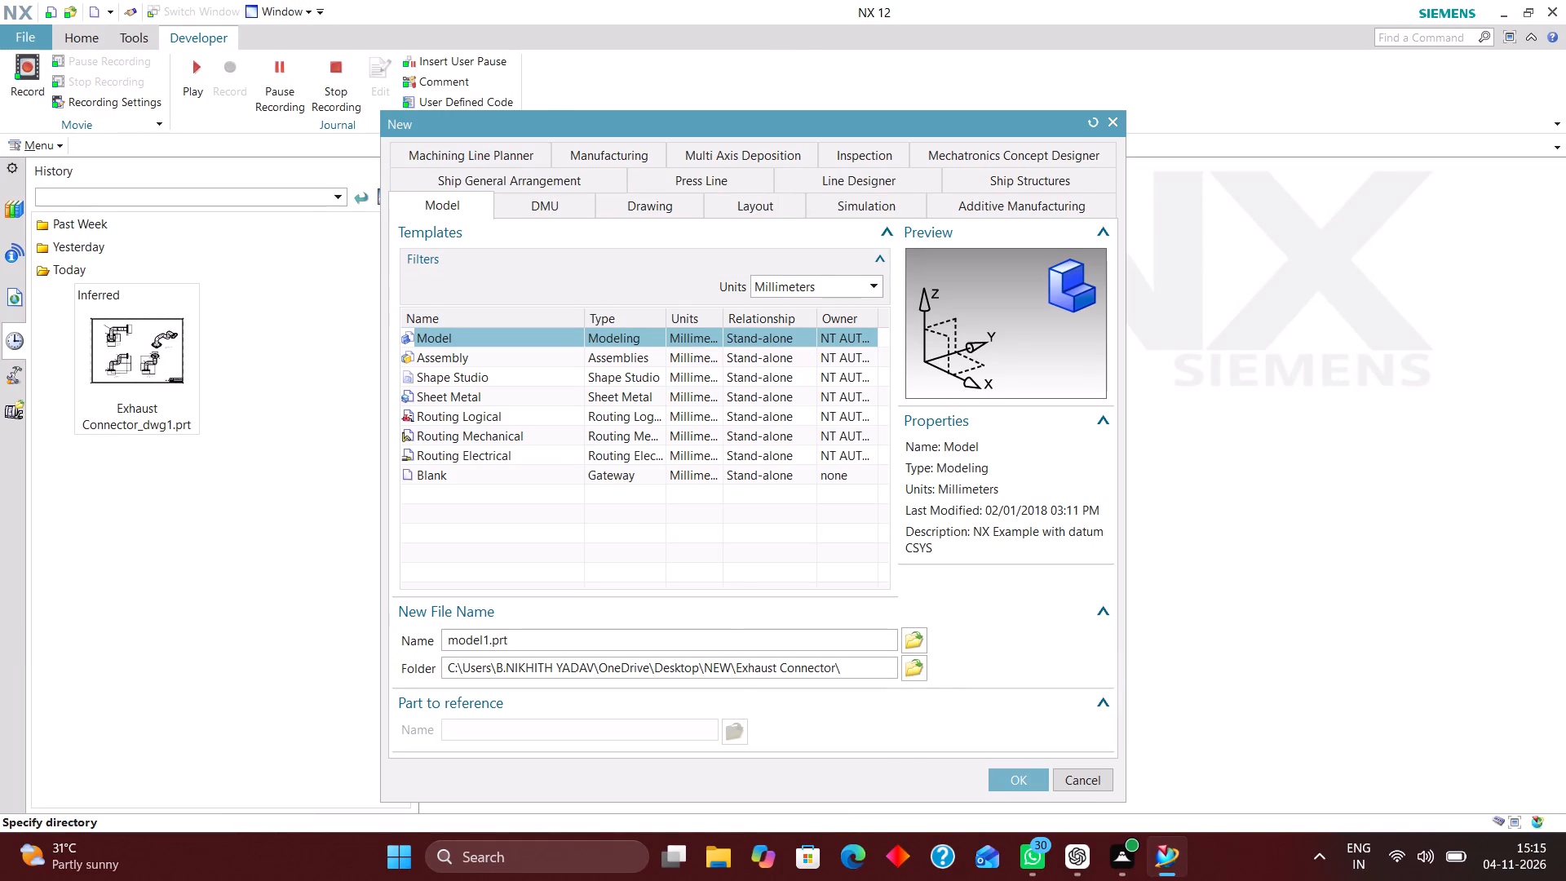
click(802, 283)
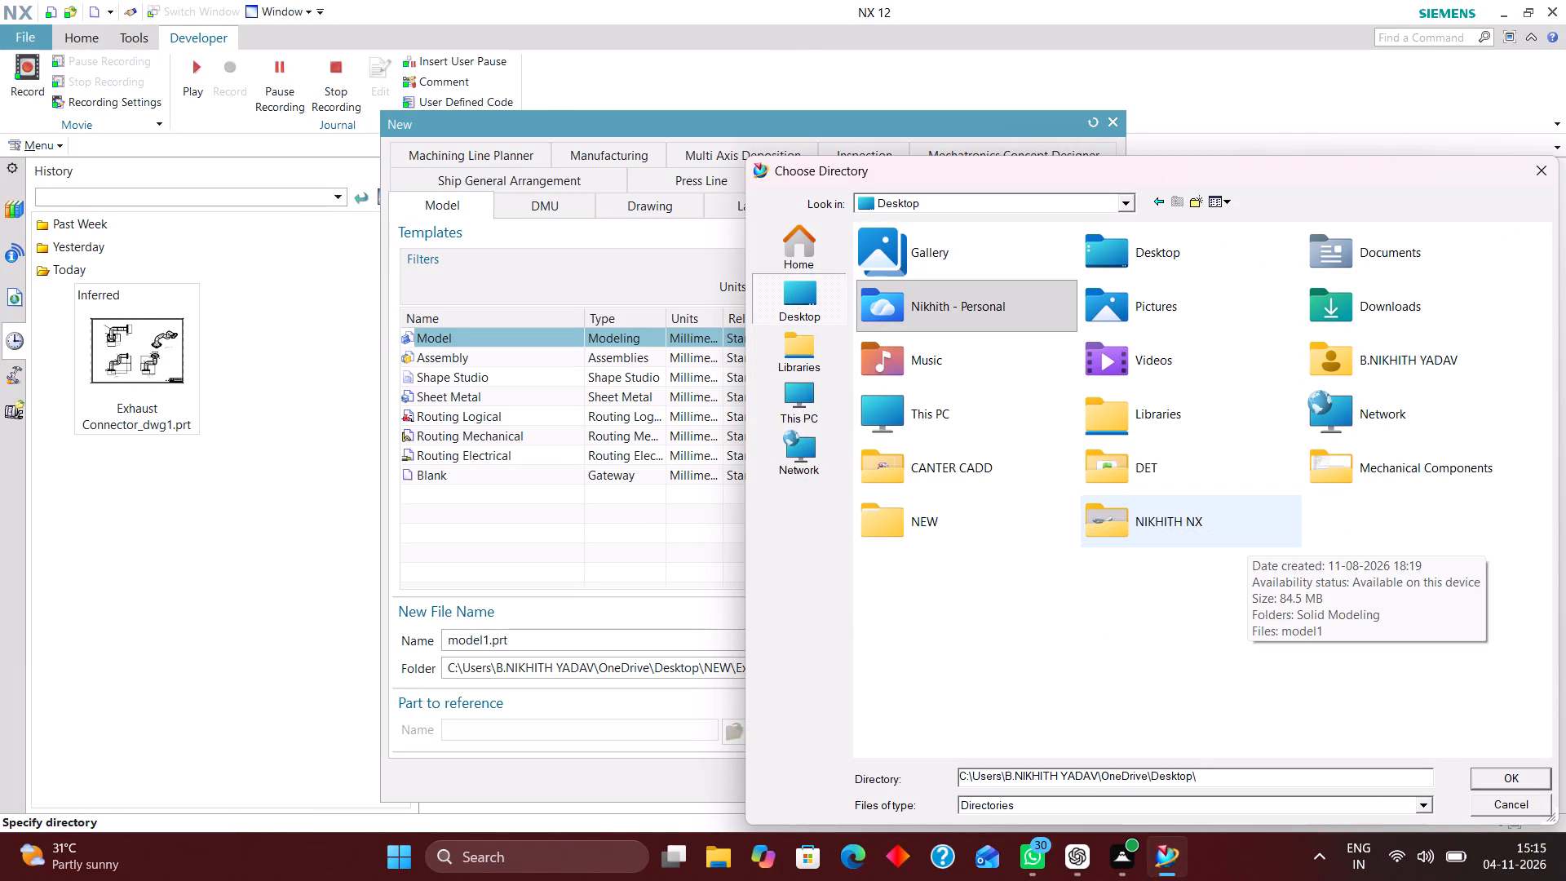
double_click(967, 510)
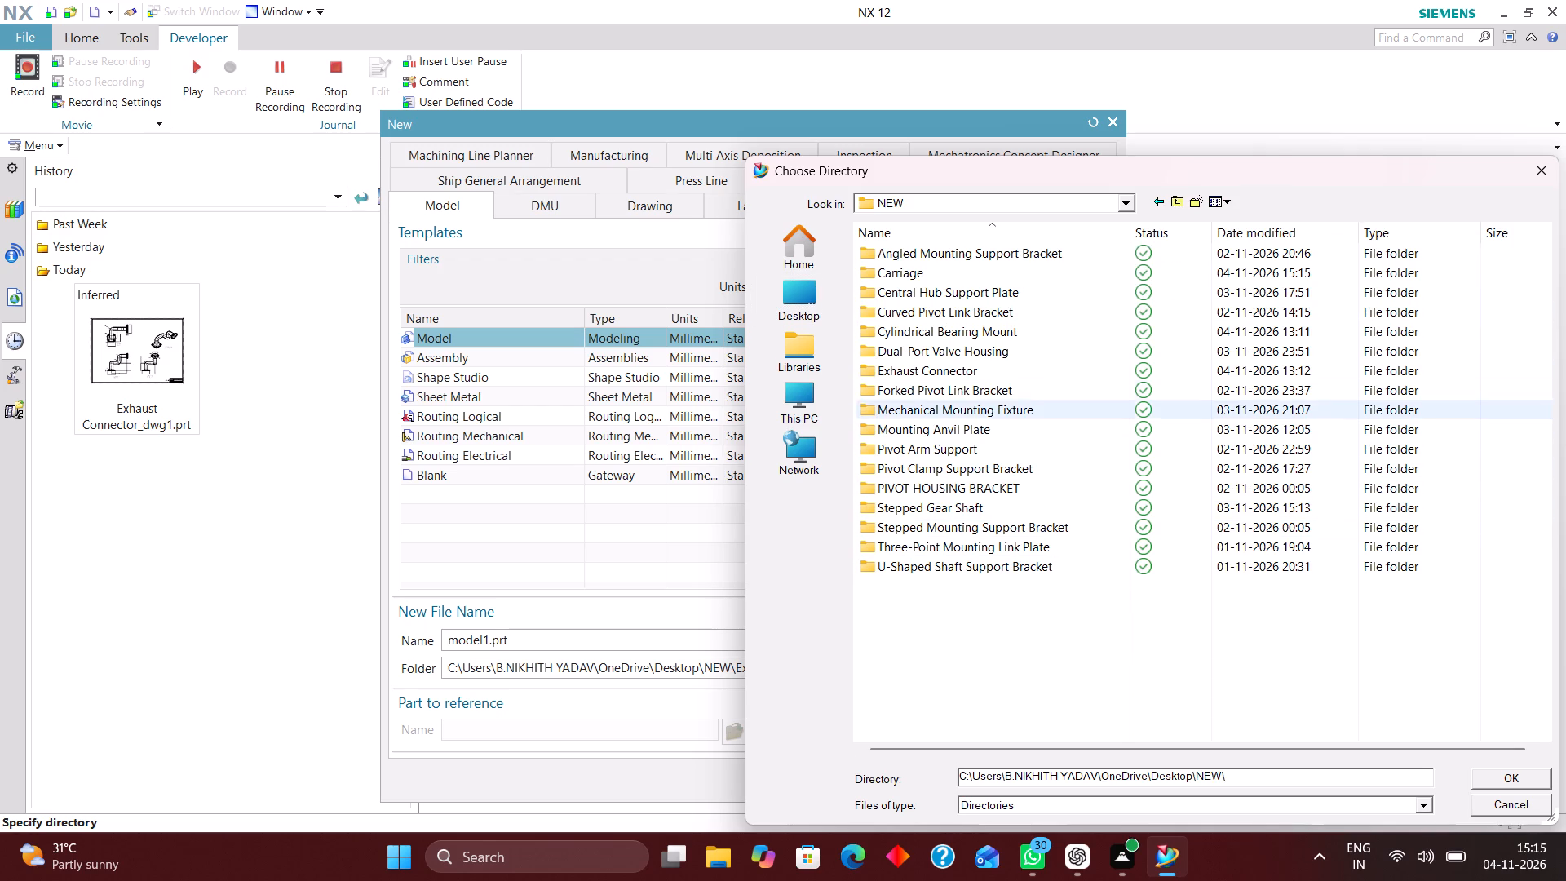
double_click(963, 272)
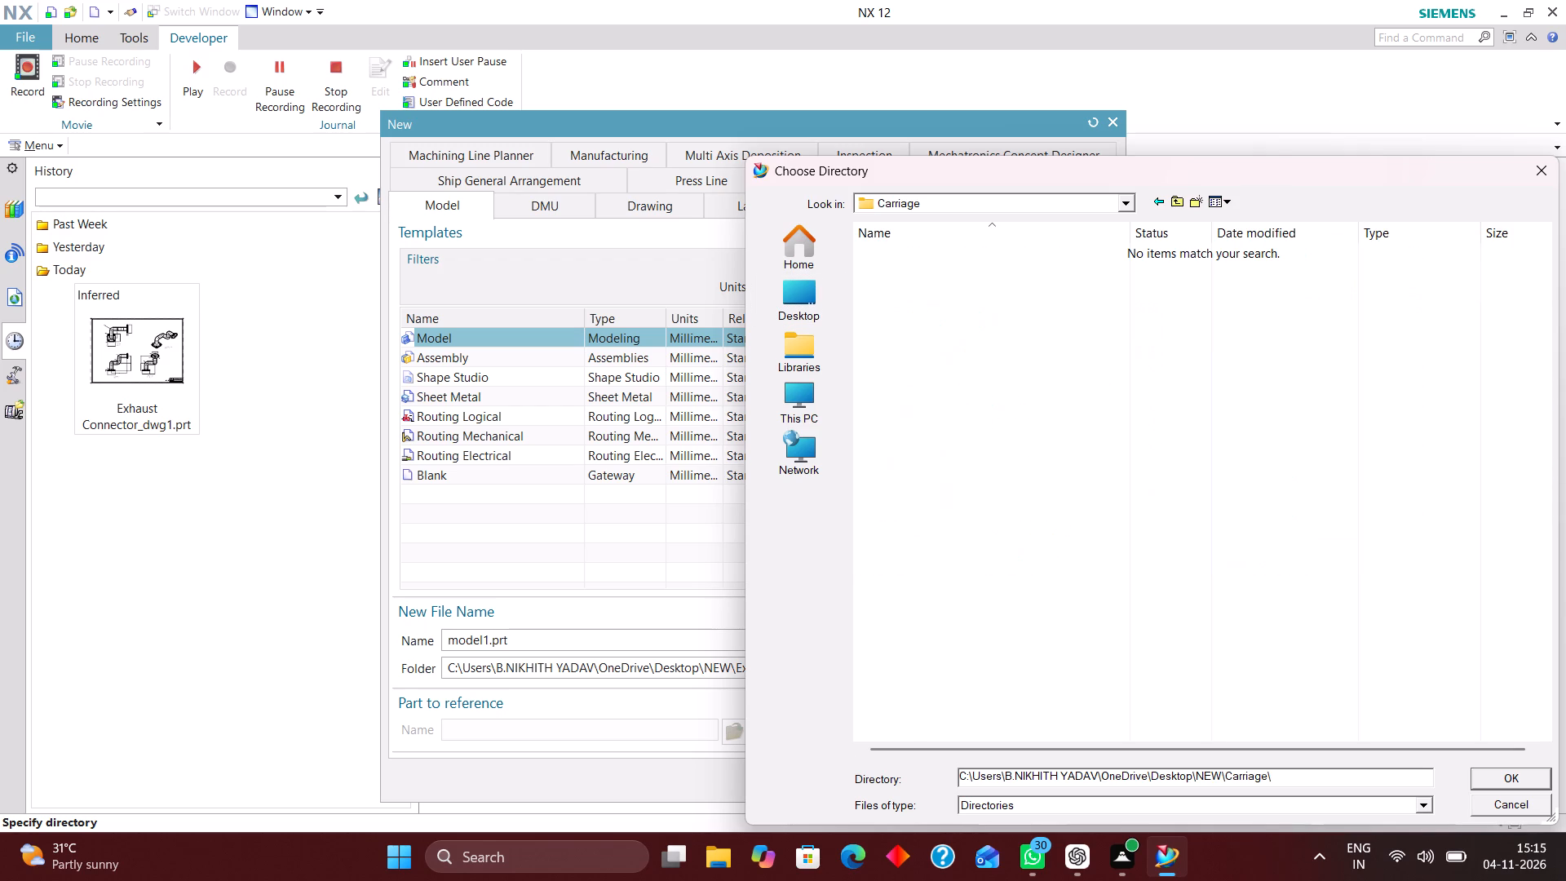
click(1501, 773)
click(1017, 777)
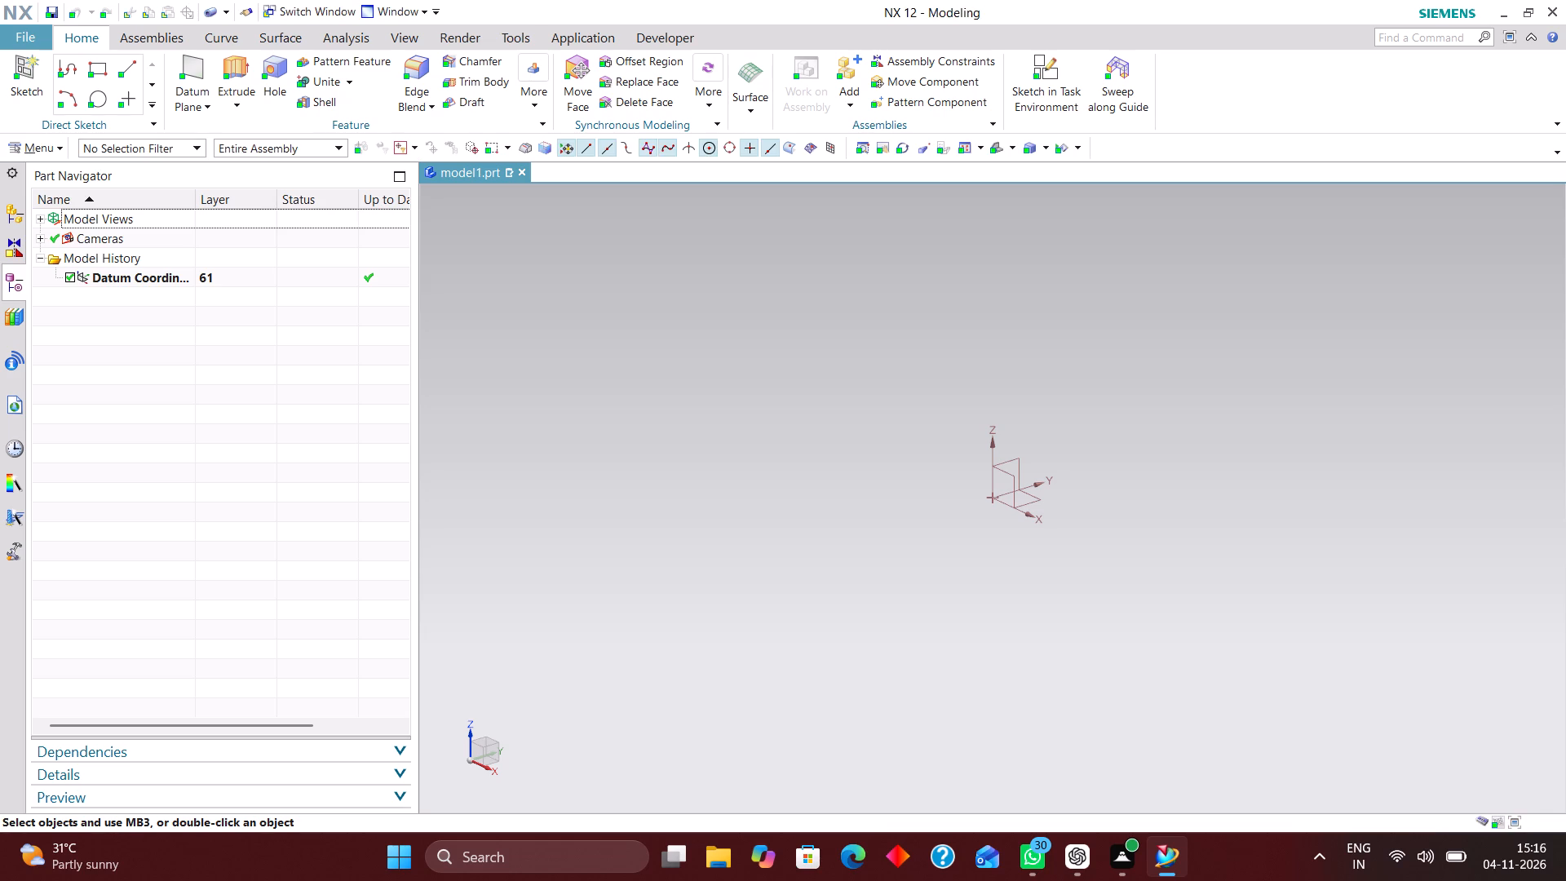
Create a sketch on the XZ plane of the datum coordinate system in the sketch task environment.
click(1047, 59)
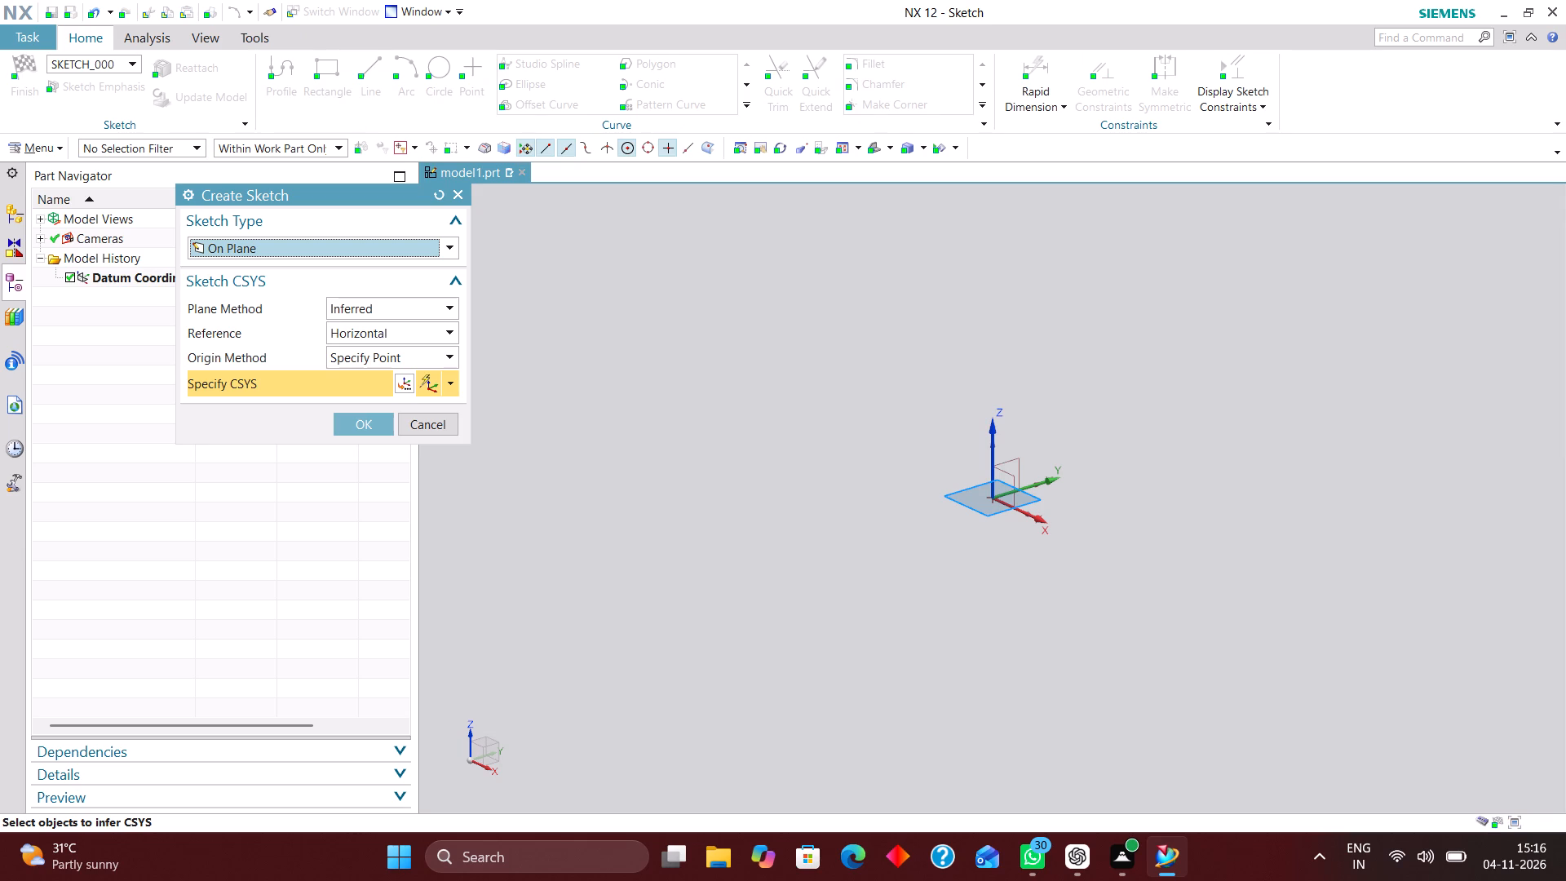
click(1015, 477)
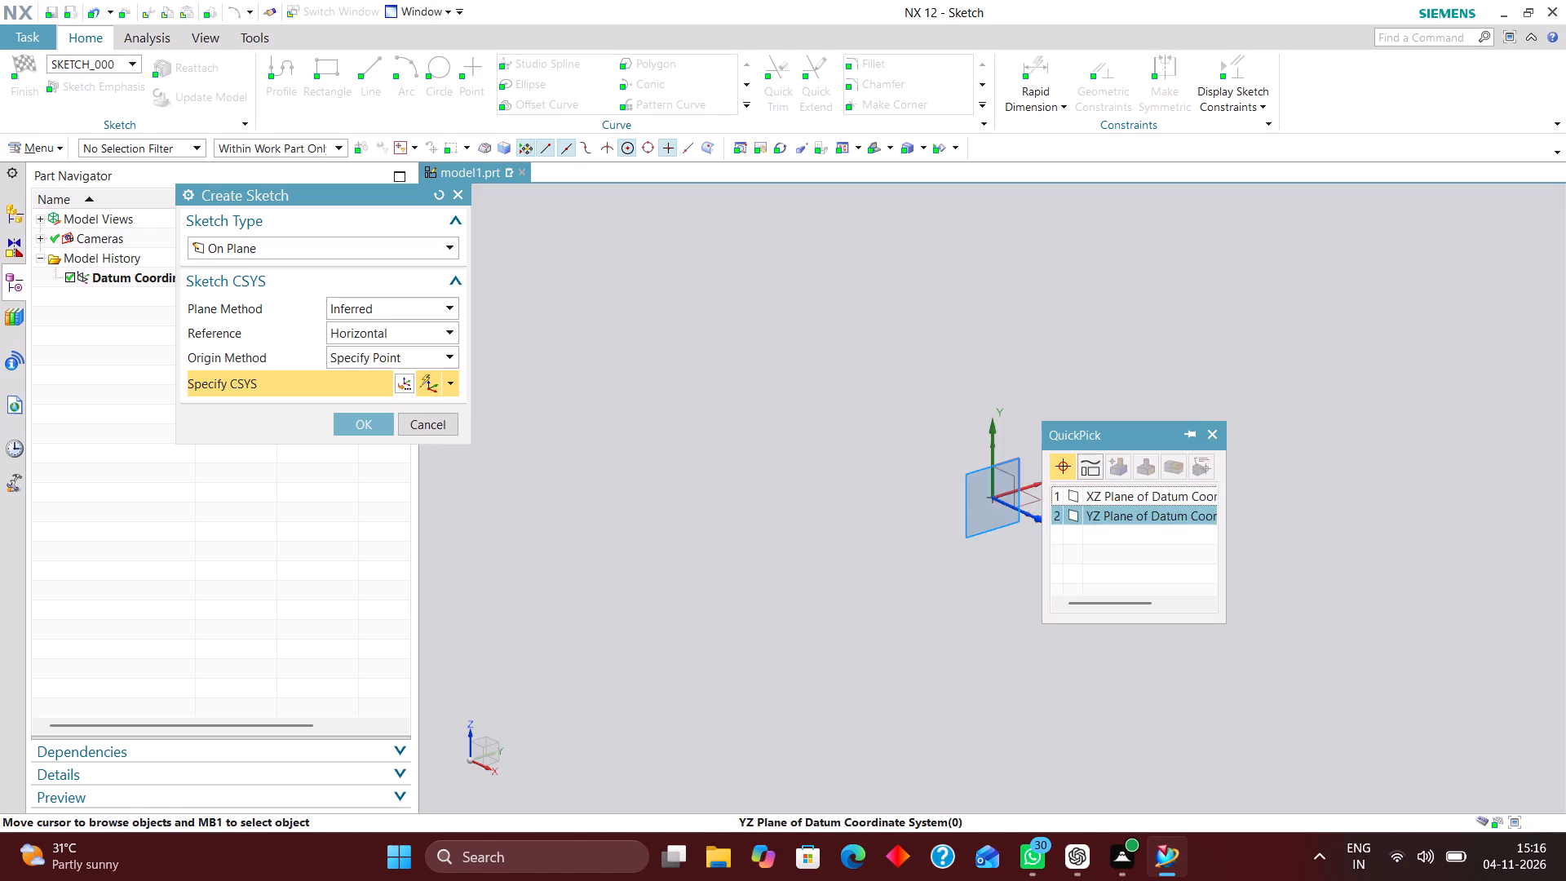
click(1085, 494)
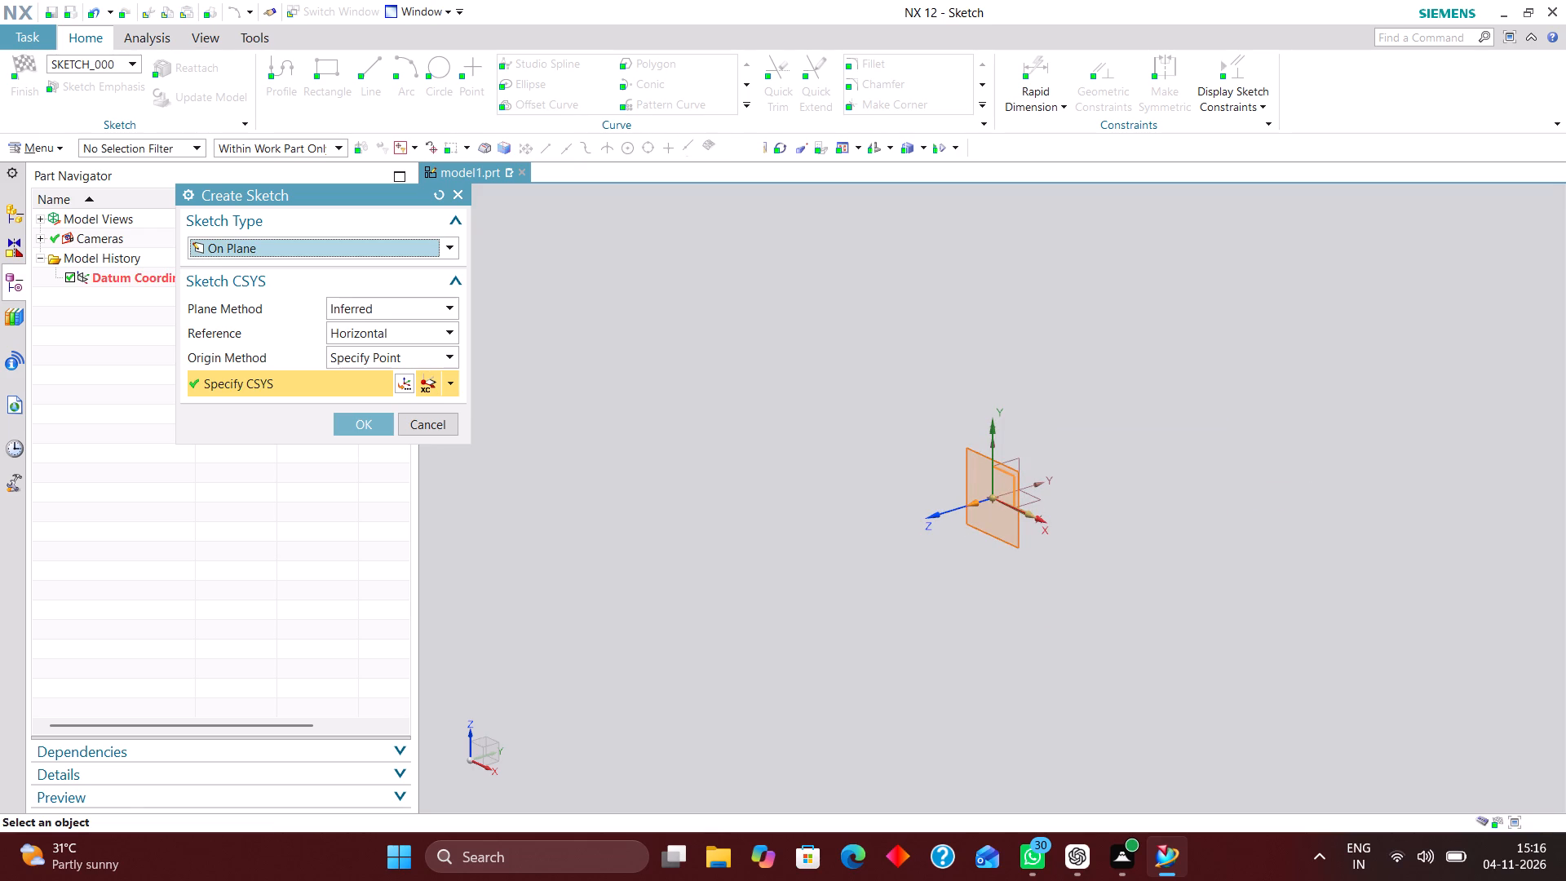
click(350, 419)
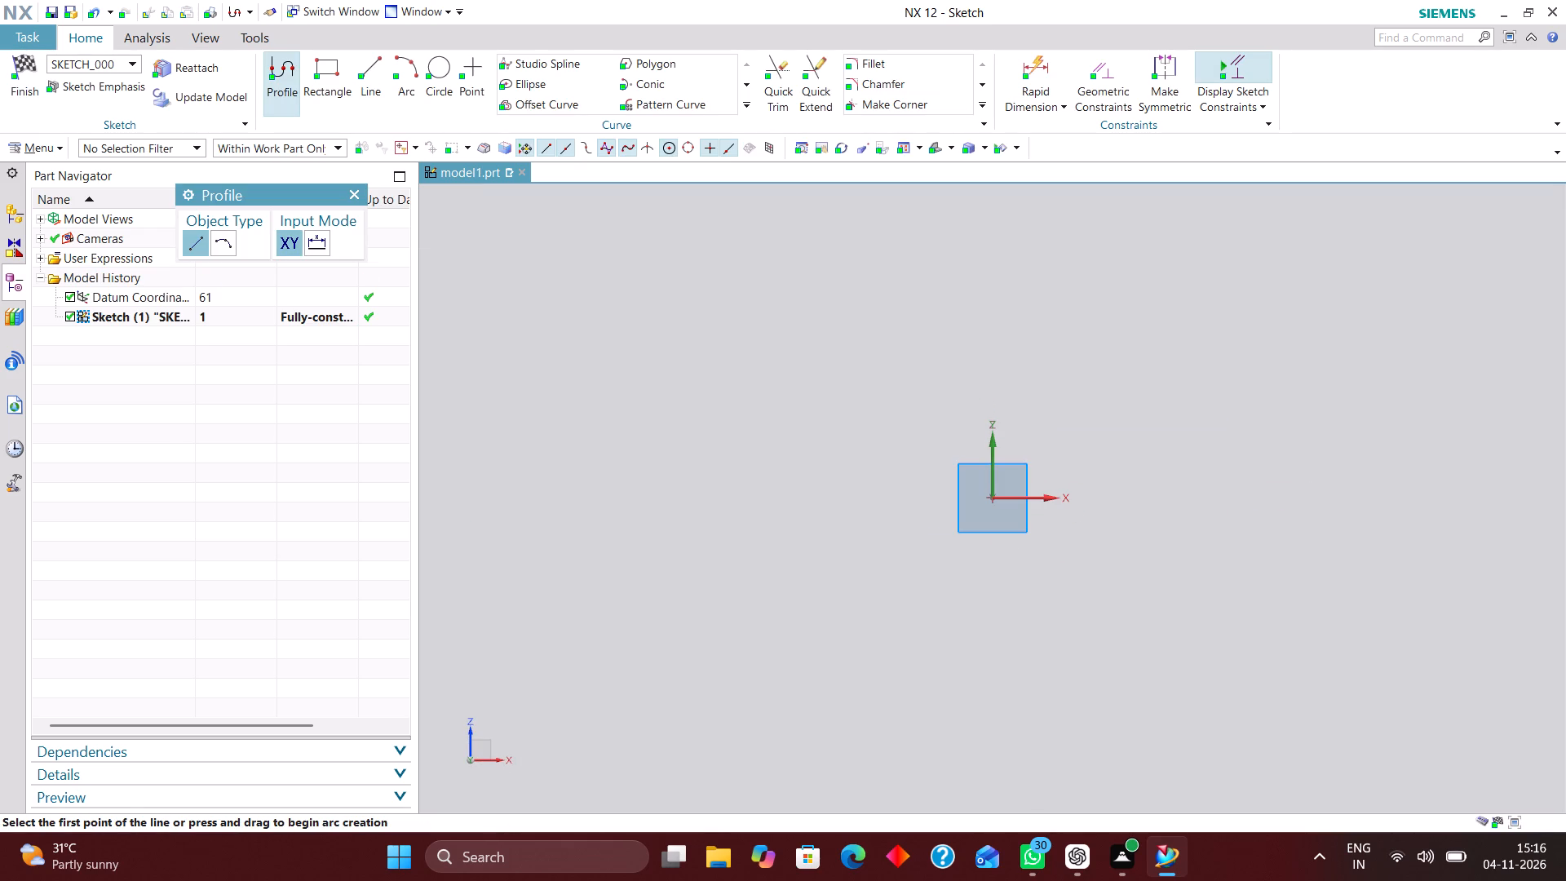
Sketch two separate circles on opposite sides of the Z axis, with centres about 119 mm apart.
click(432, 68)
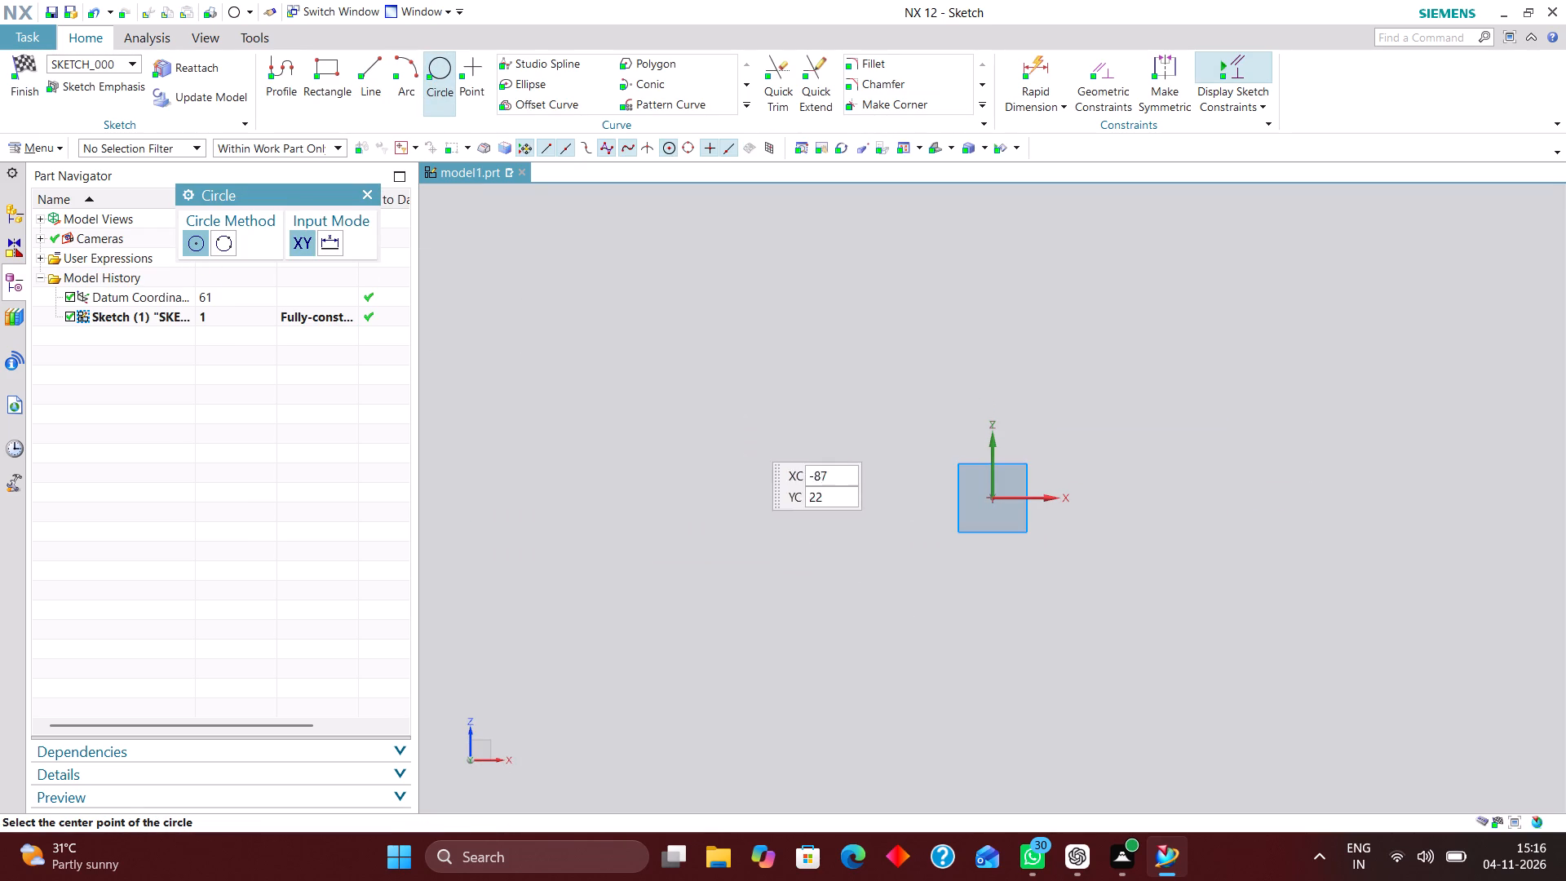
click(812, 492)
click(825, 529)
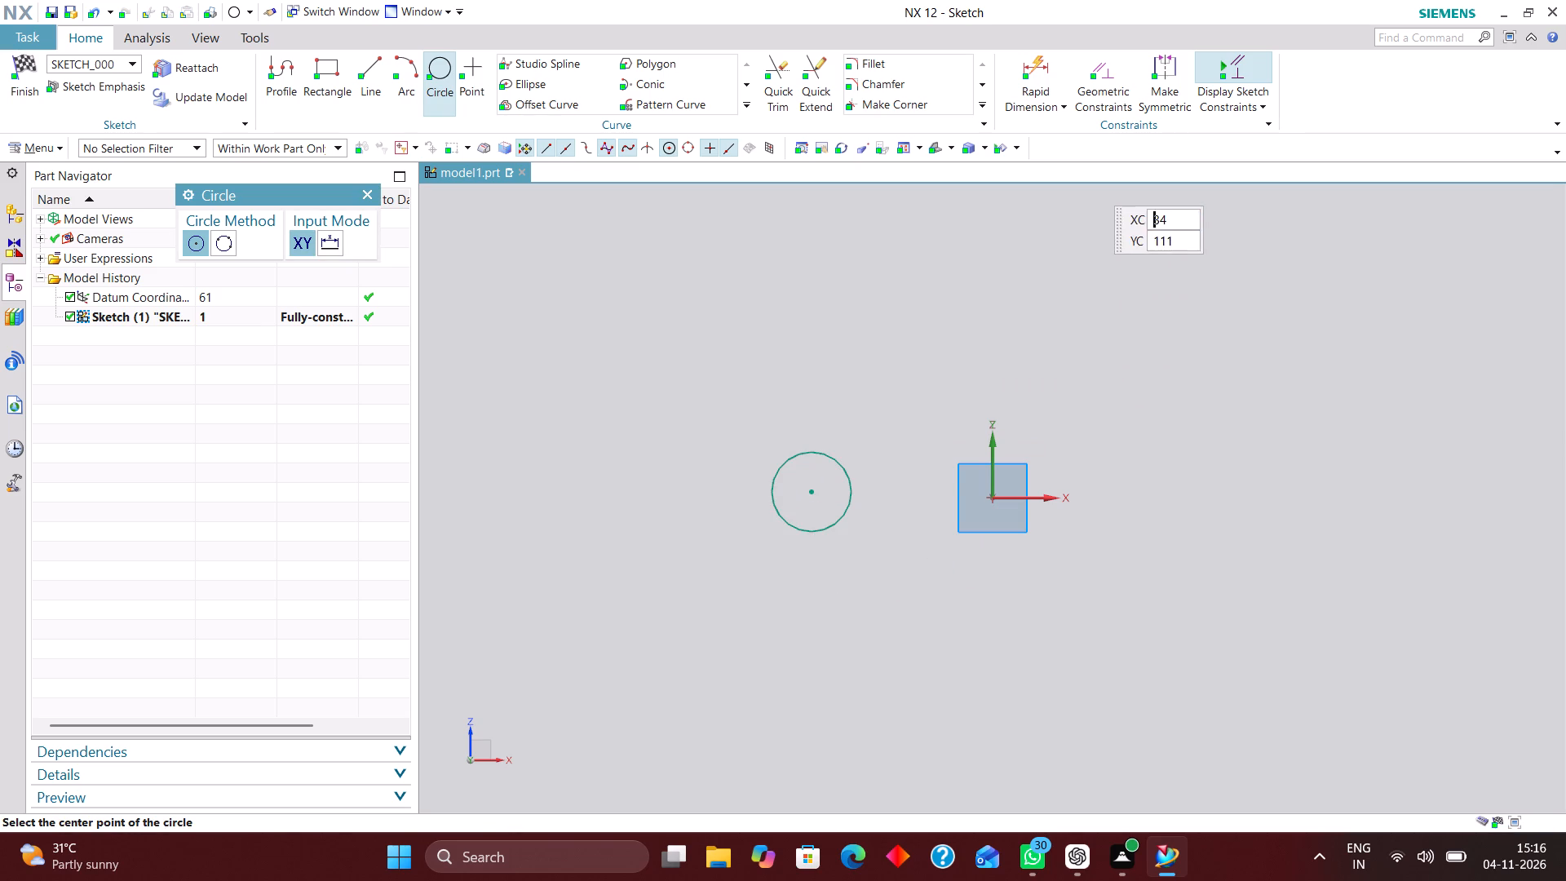
click(1149, 488)
click(1174, 530)
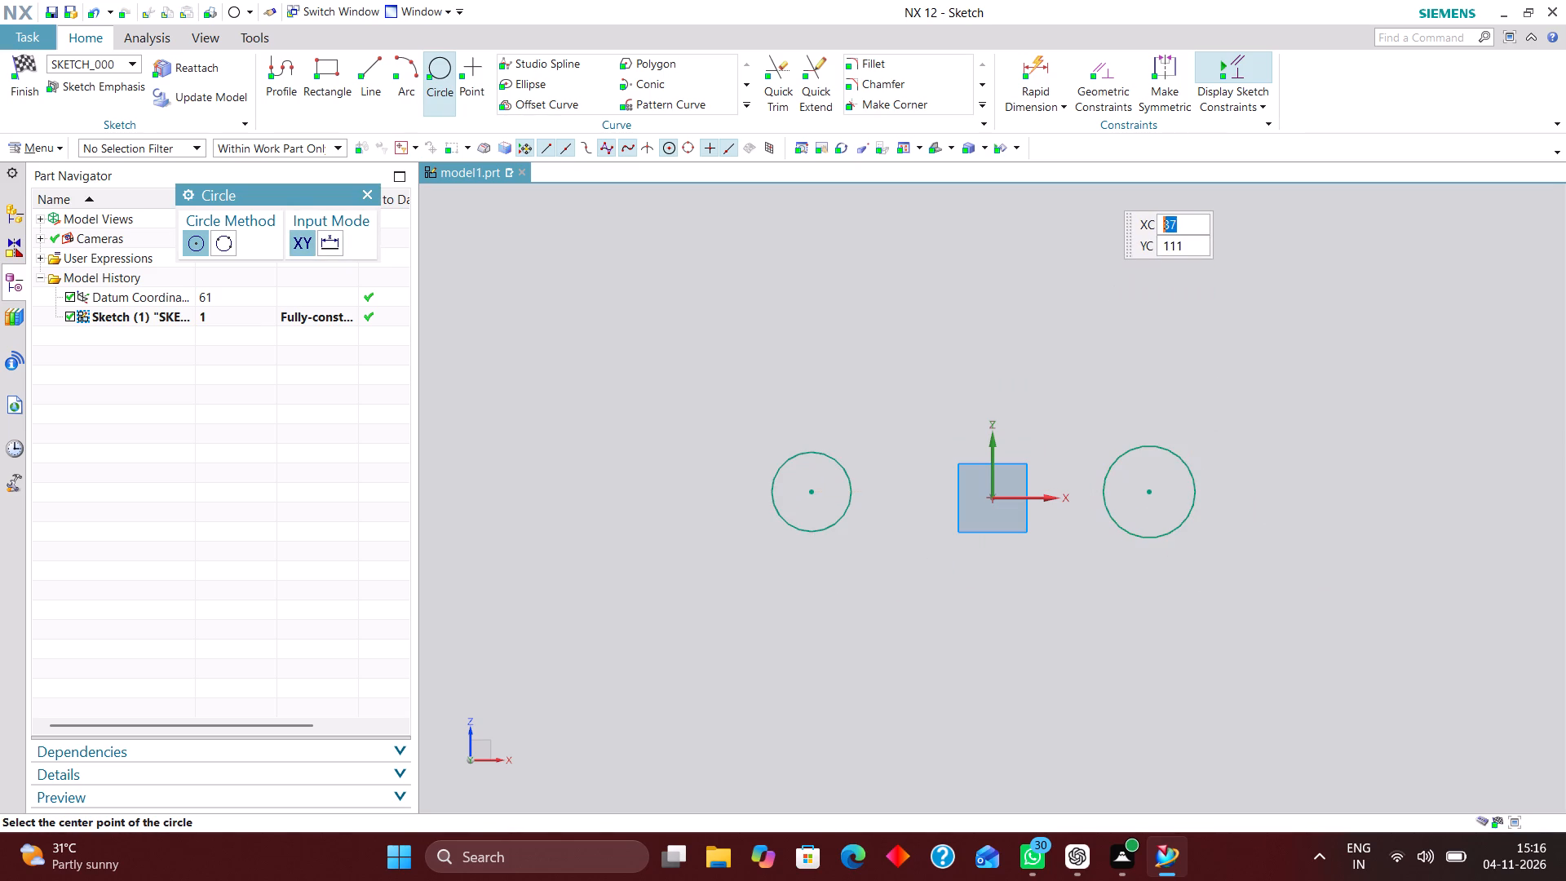
Constrain the centres of both circles to lie on the X axis with point-on-curve constraints.
click(1113, 67)
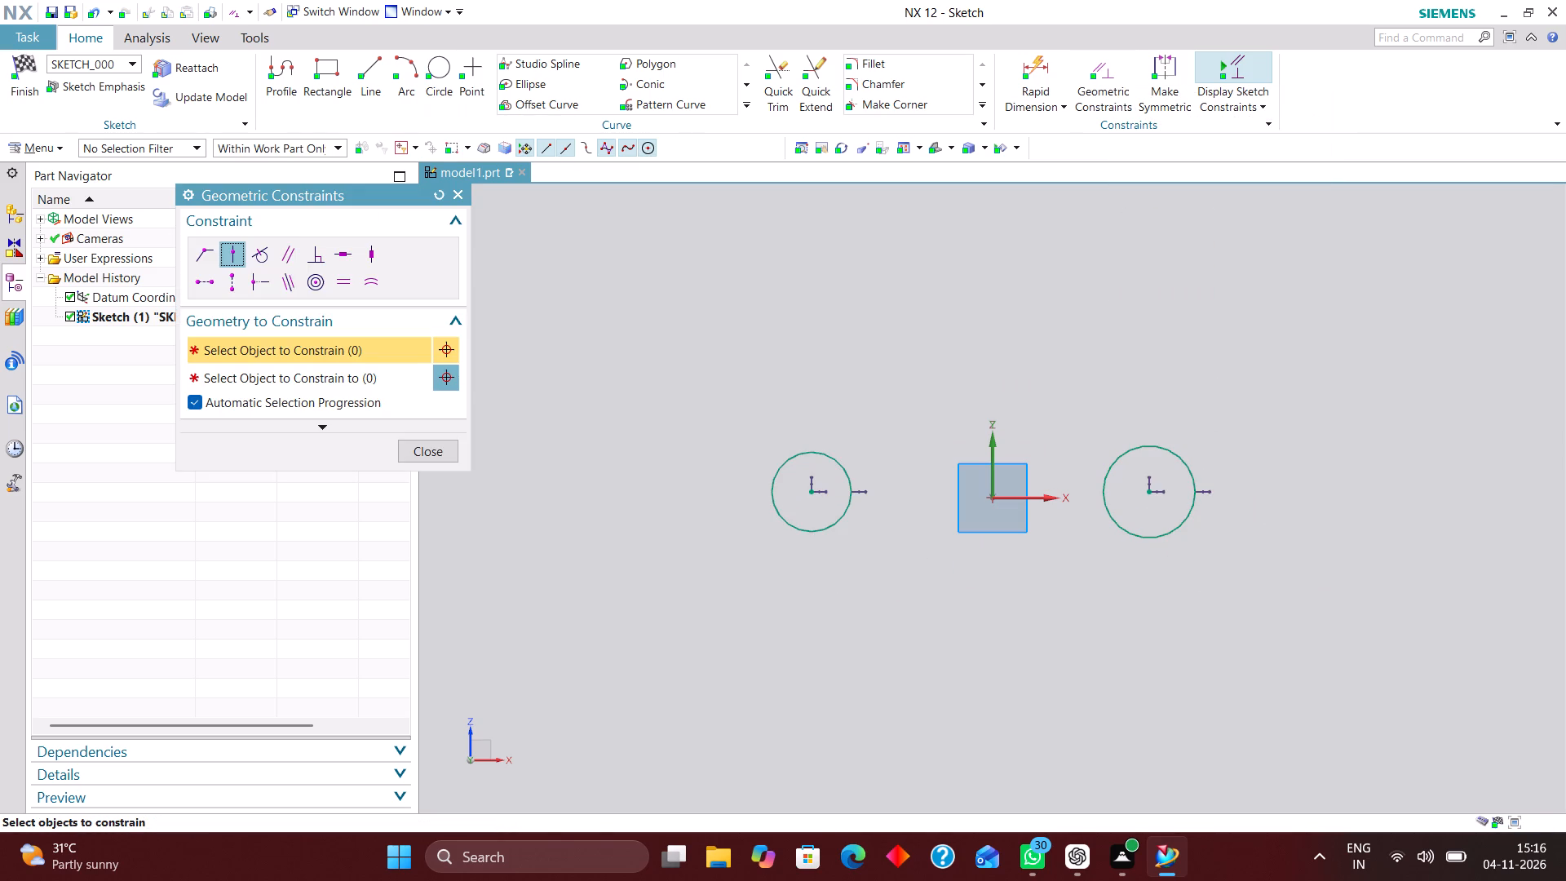
click(813, 488)
click(1011, 495)
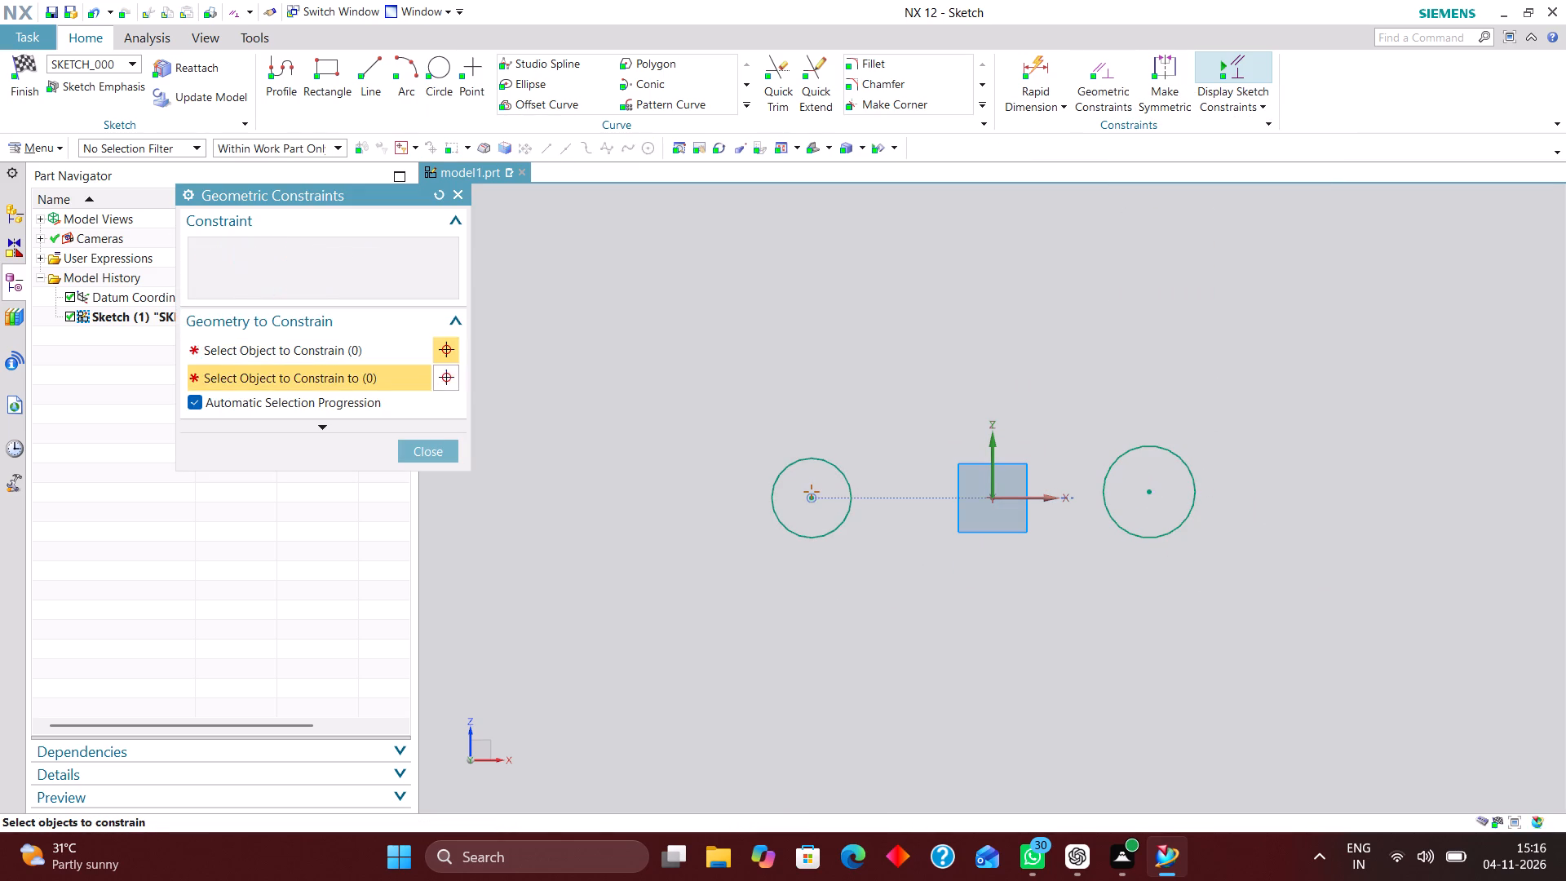
click(1152, 488)
click(1047, 497)
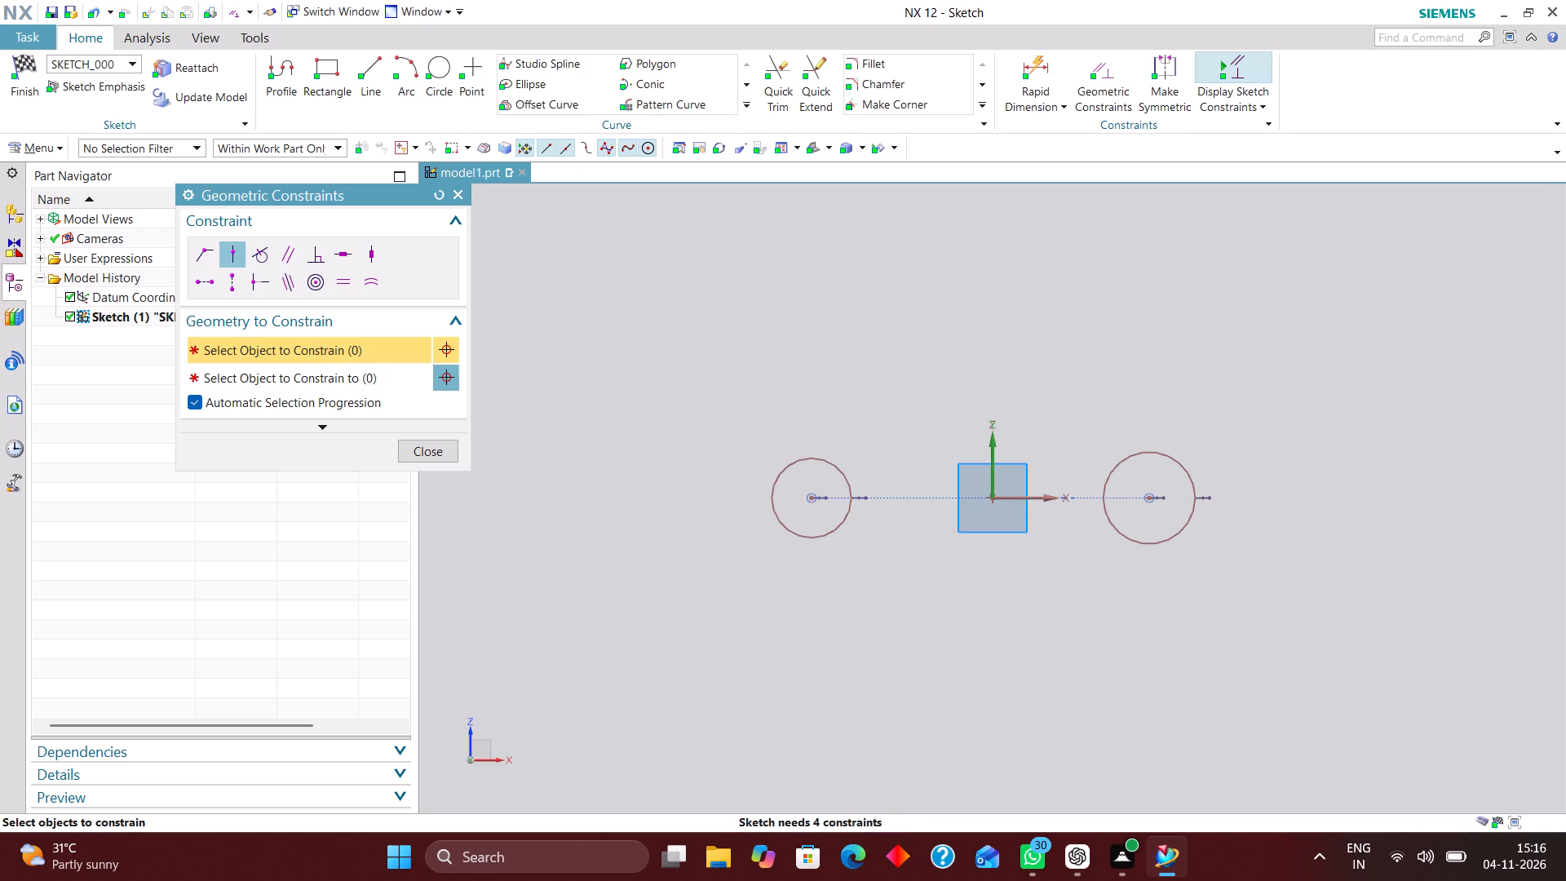
Dimension the horizontal distance between the two circle centres as 85 mm.
click(1038, 56)
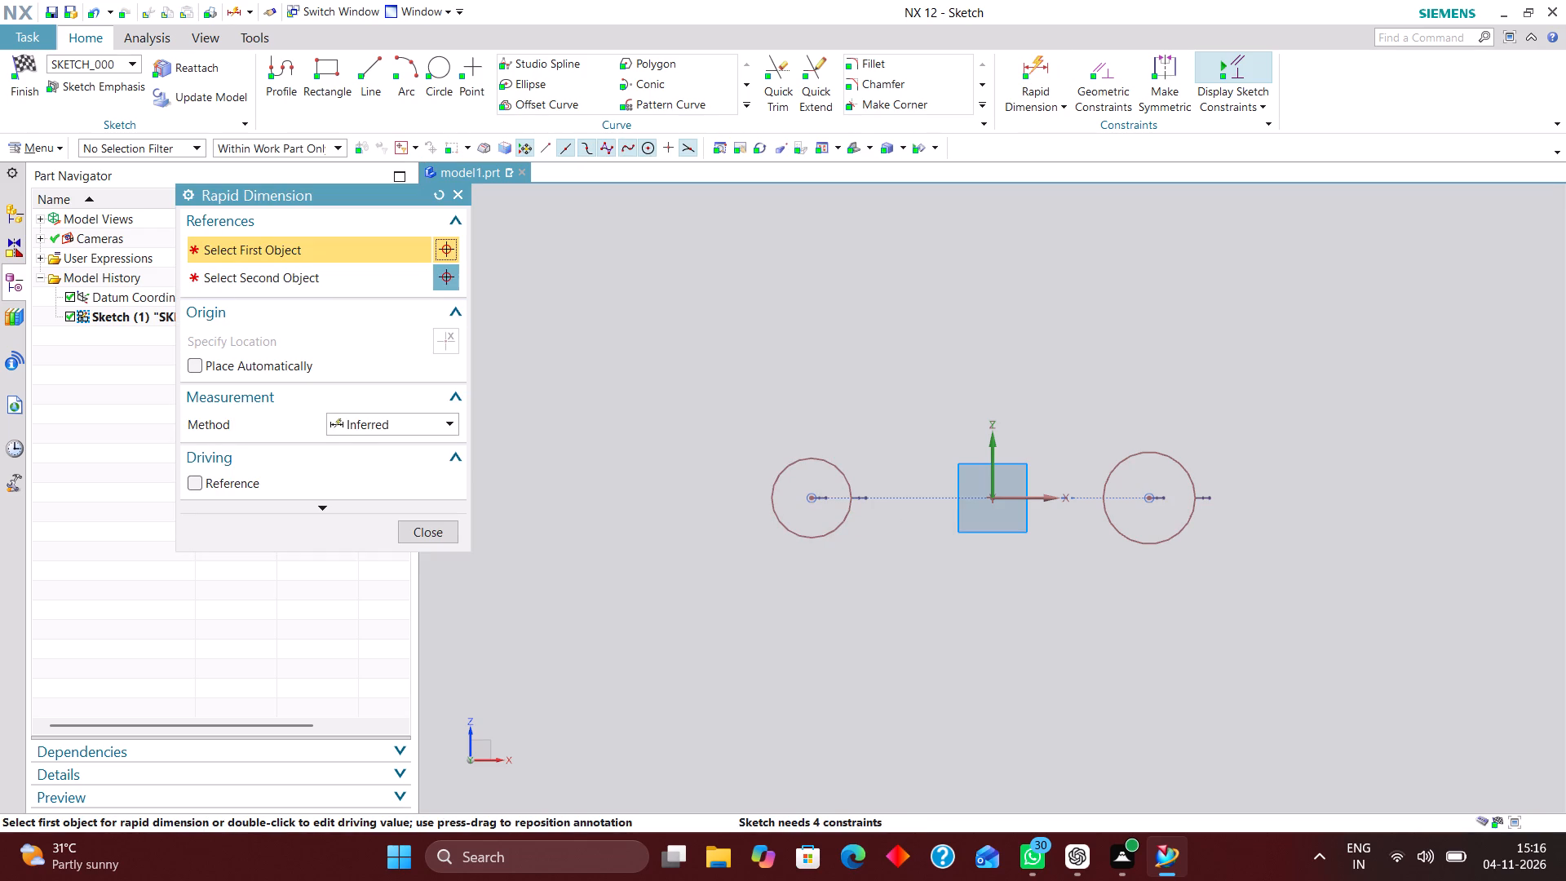
click(807, 498)
click(1153, 502)
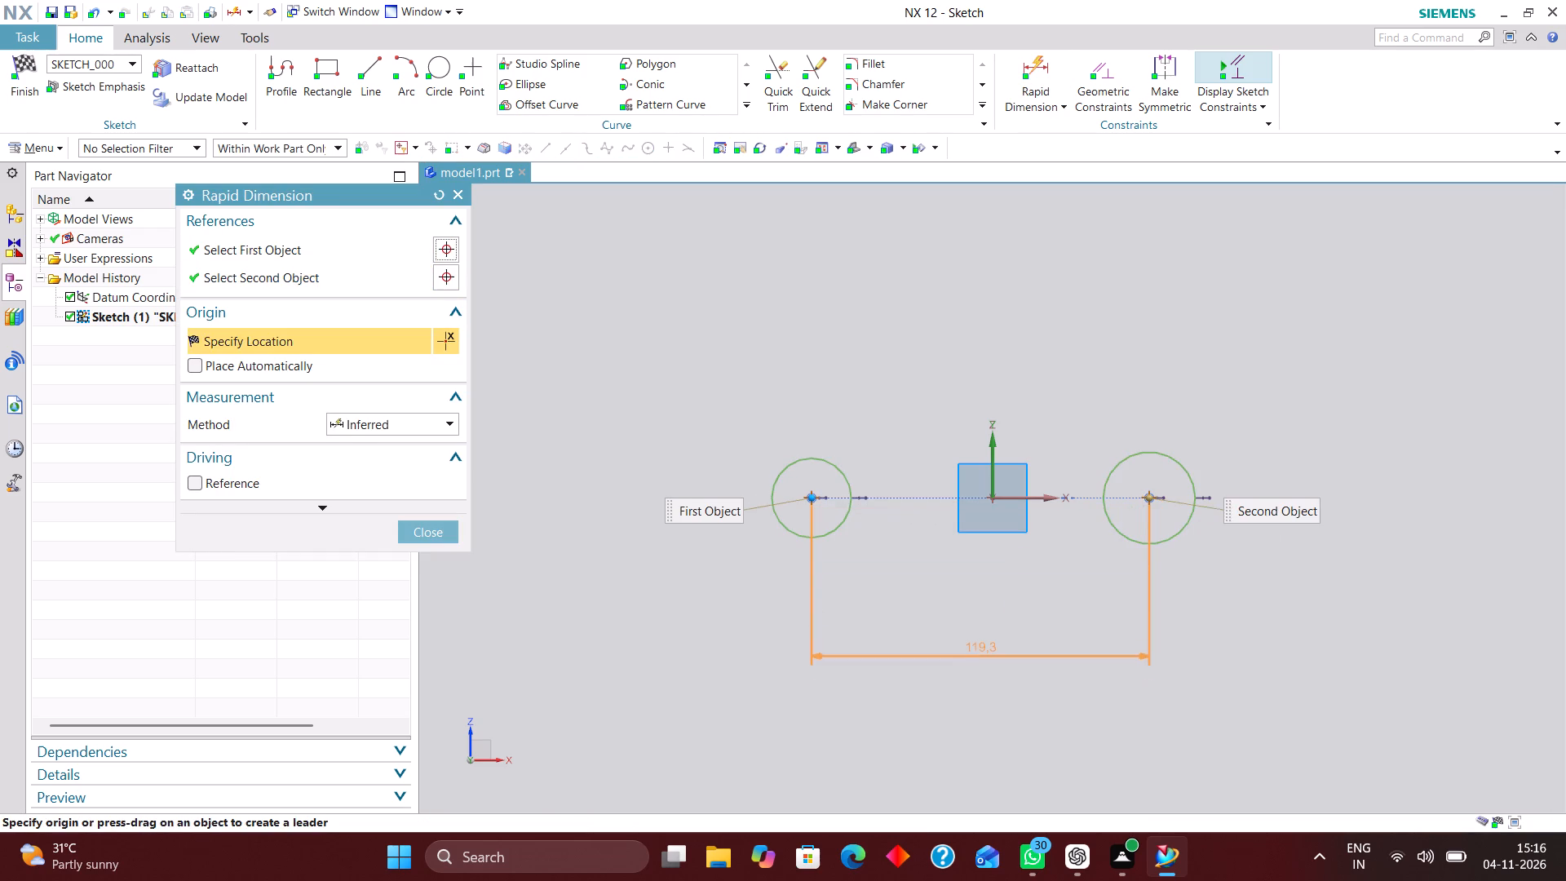
click(978, 641)
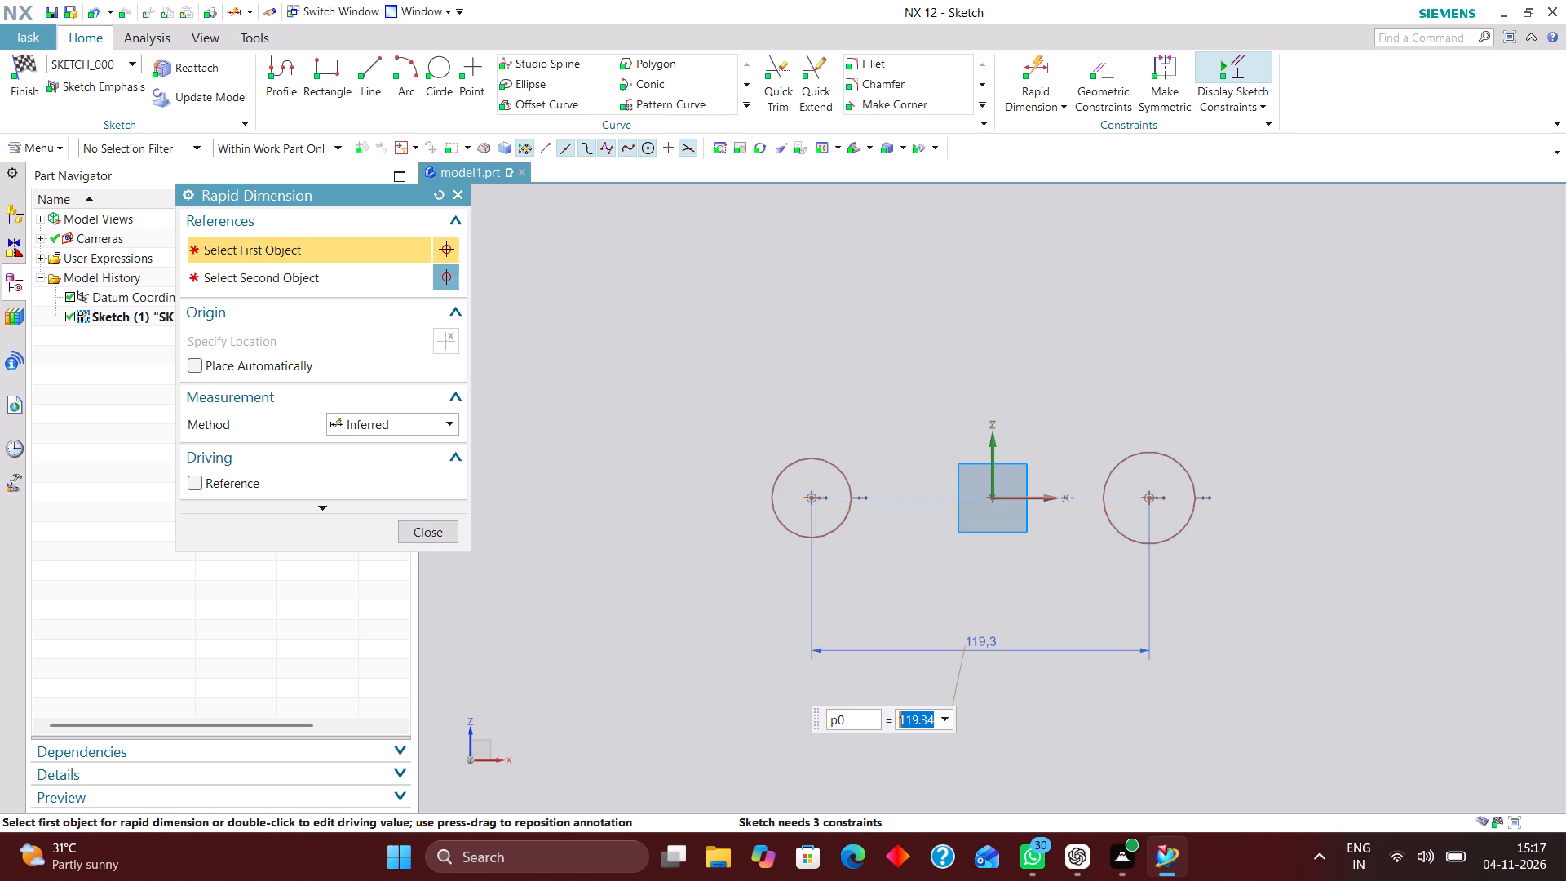
text(85)
key(Return)
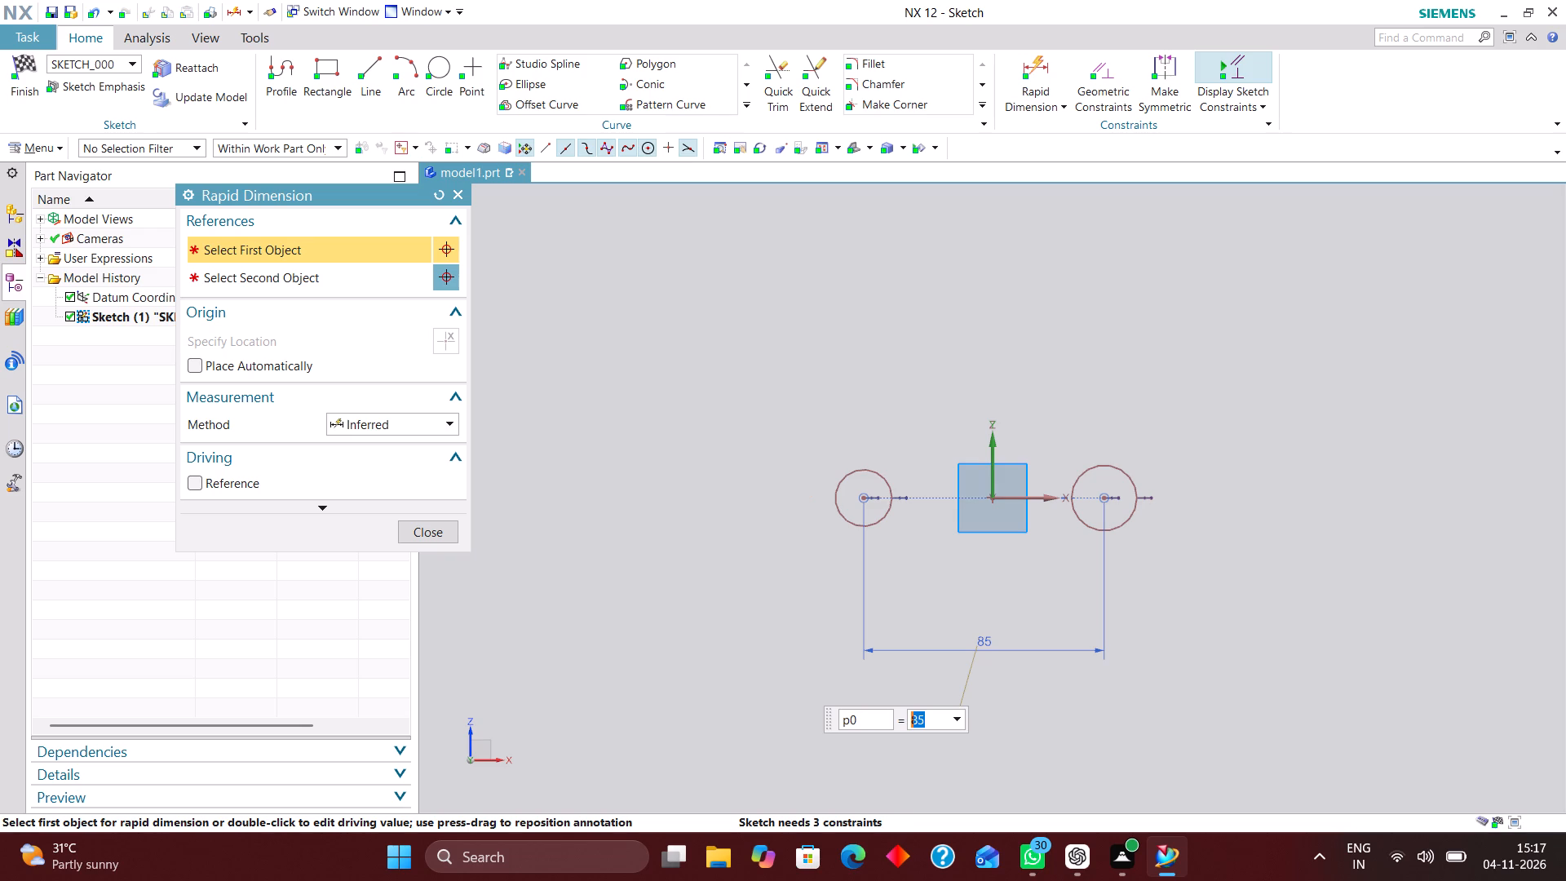
click(423, 532)
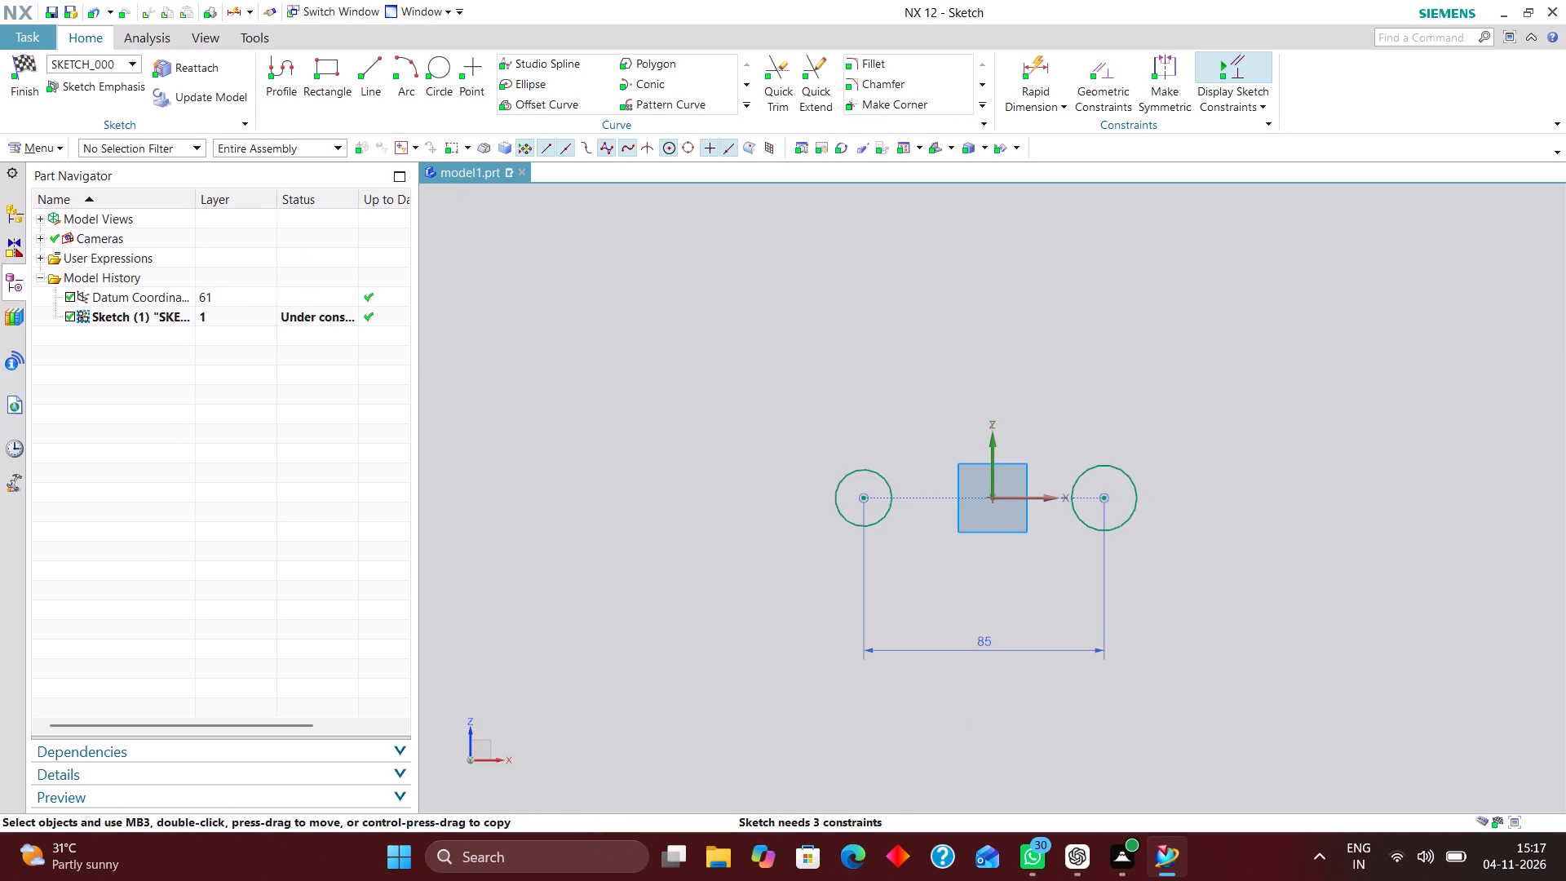
Dimension the distance from the left circle's centre to the Z axis as 85/2 mm.
click(1045, 63)
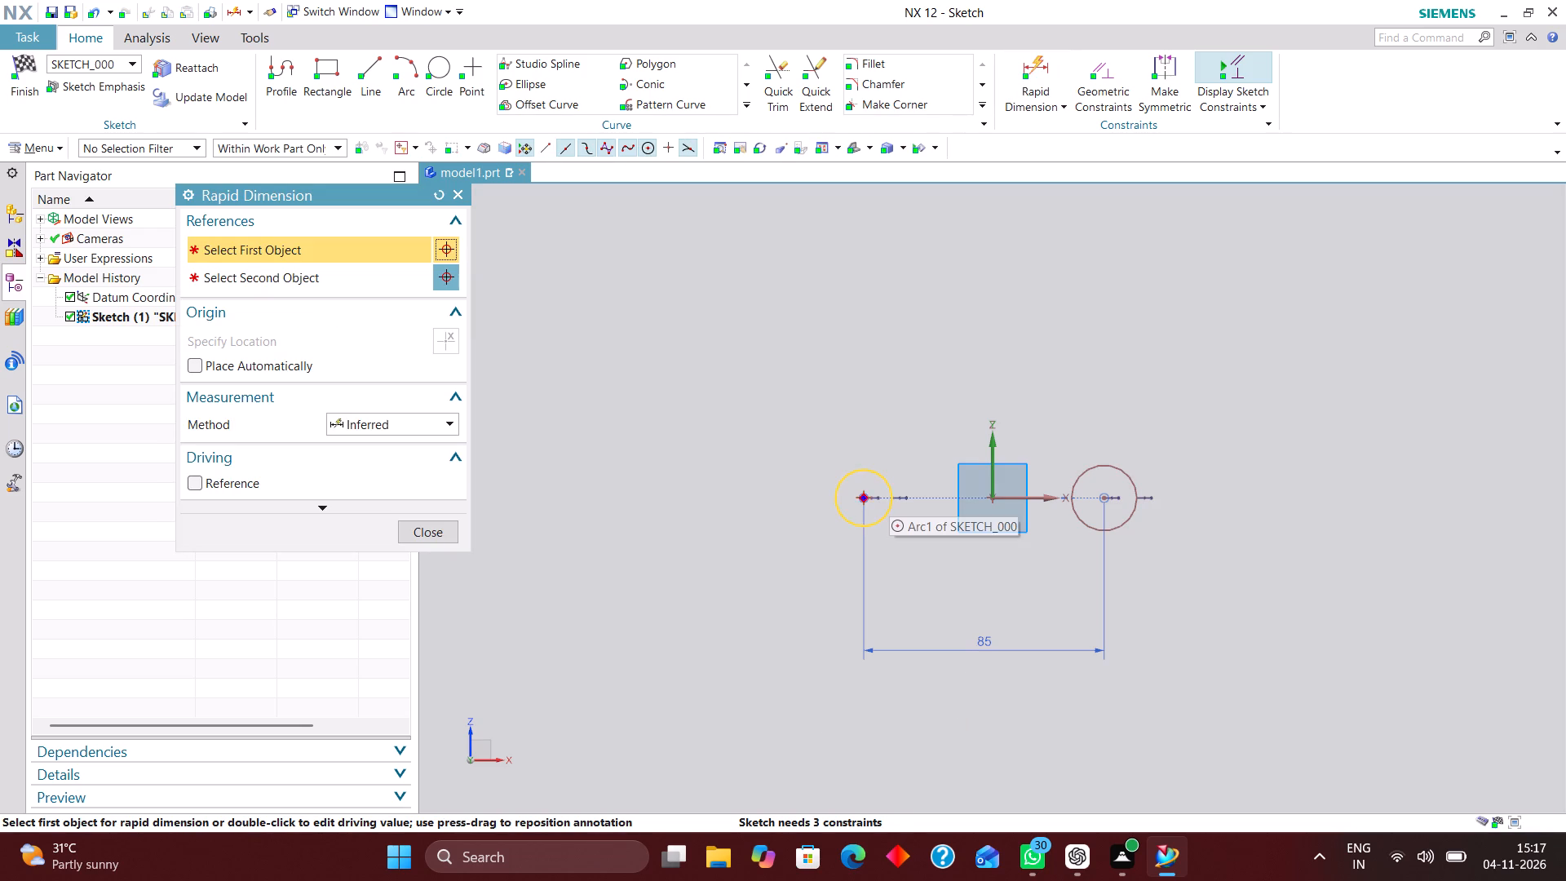
click(865, 498)
click(998, 467)
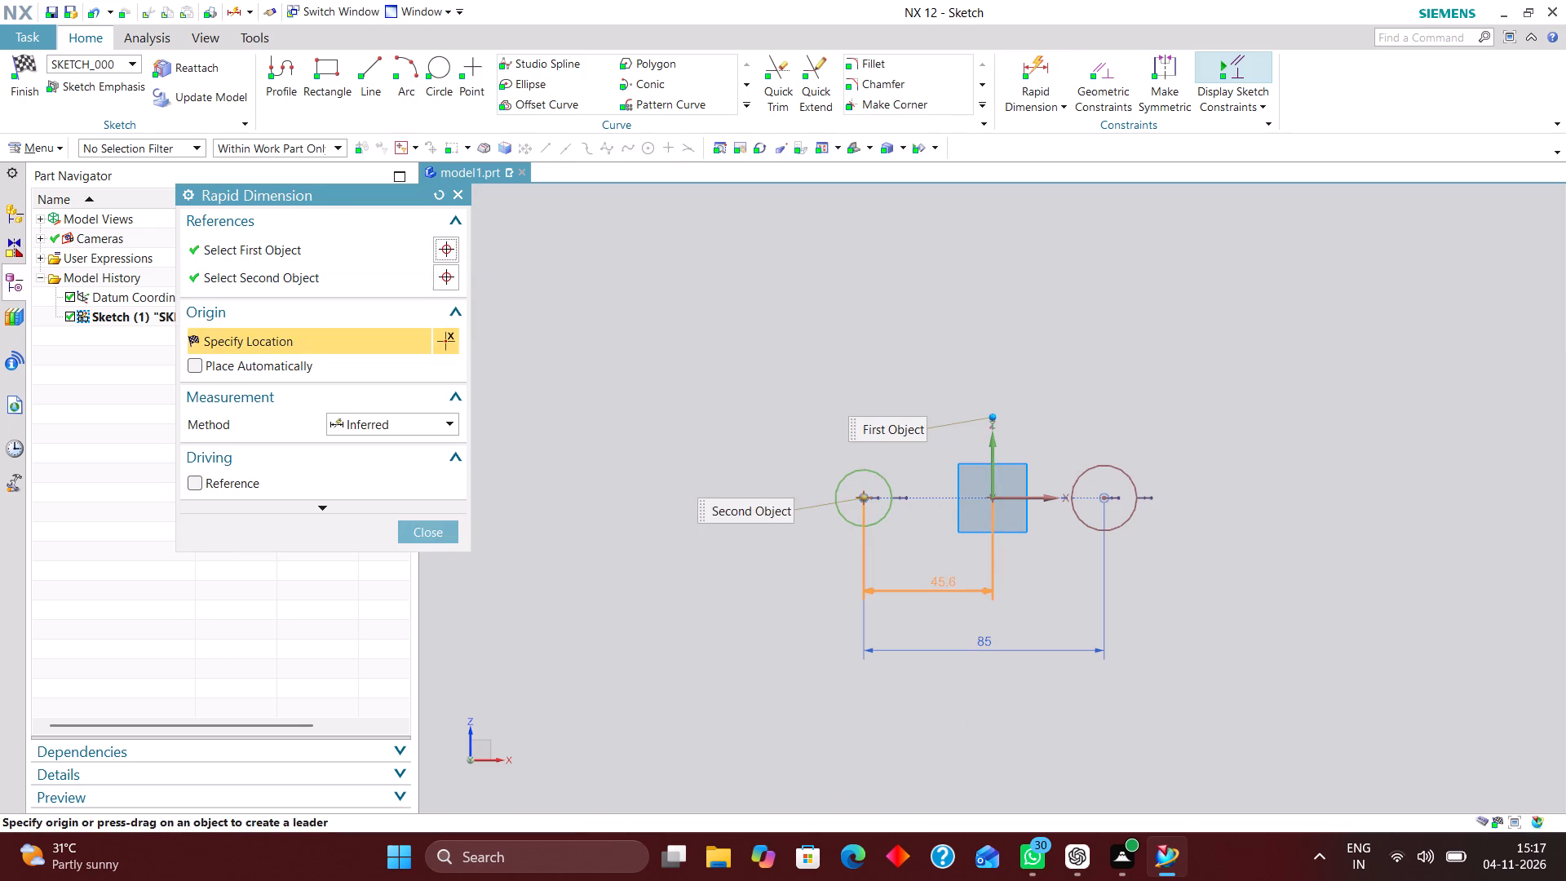
click(943, 582)
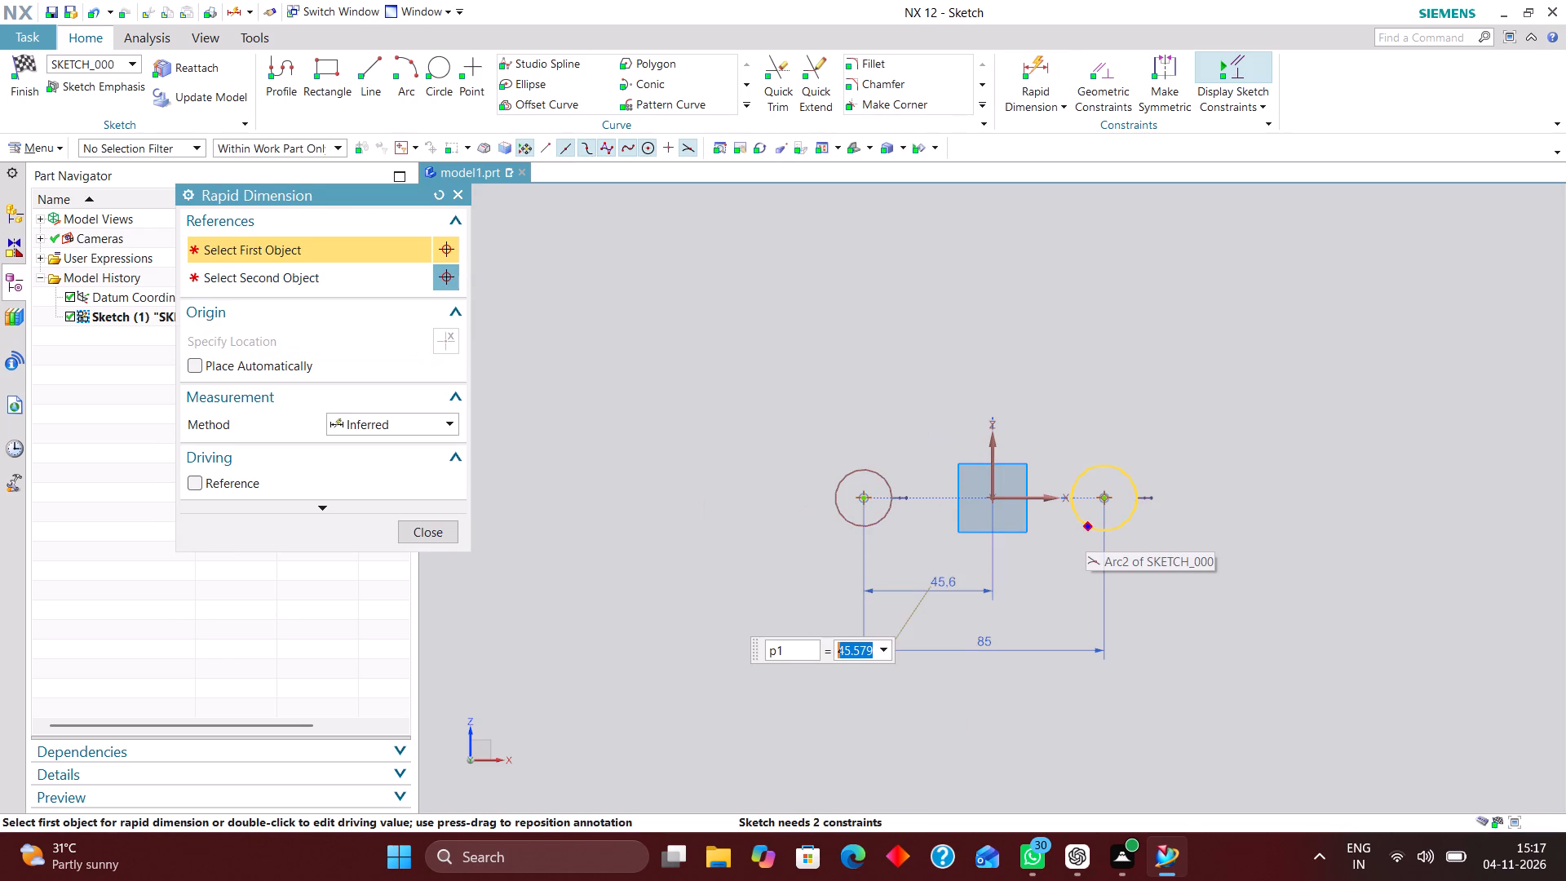
text(85/2)
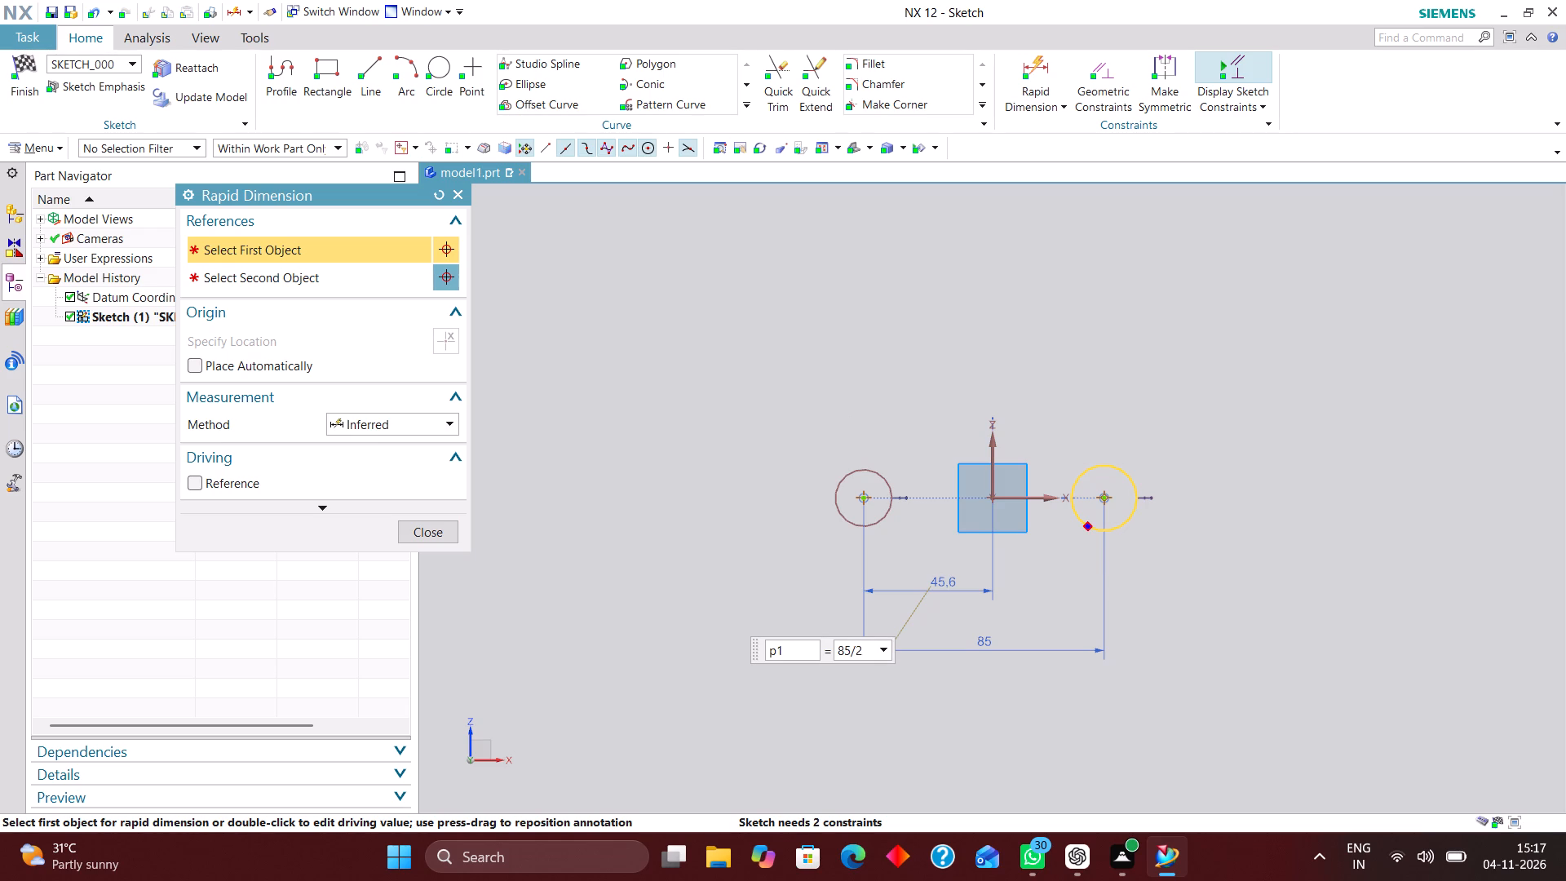
key(Return)
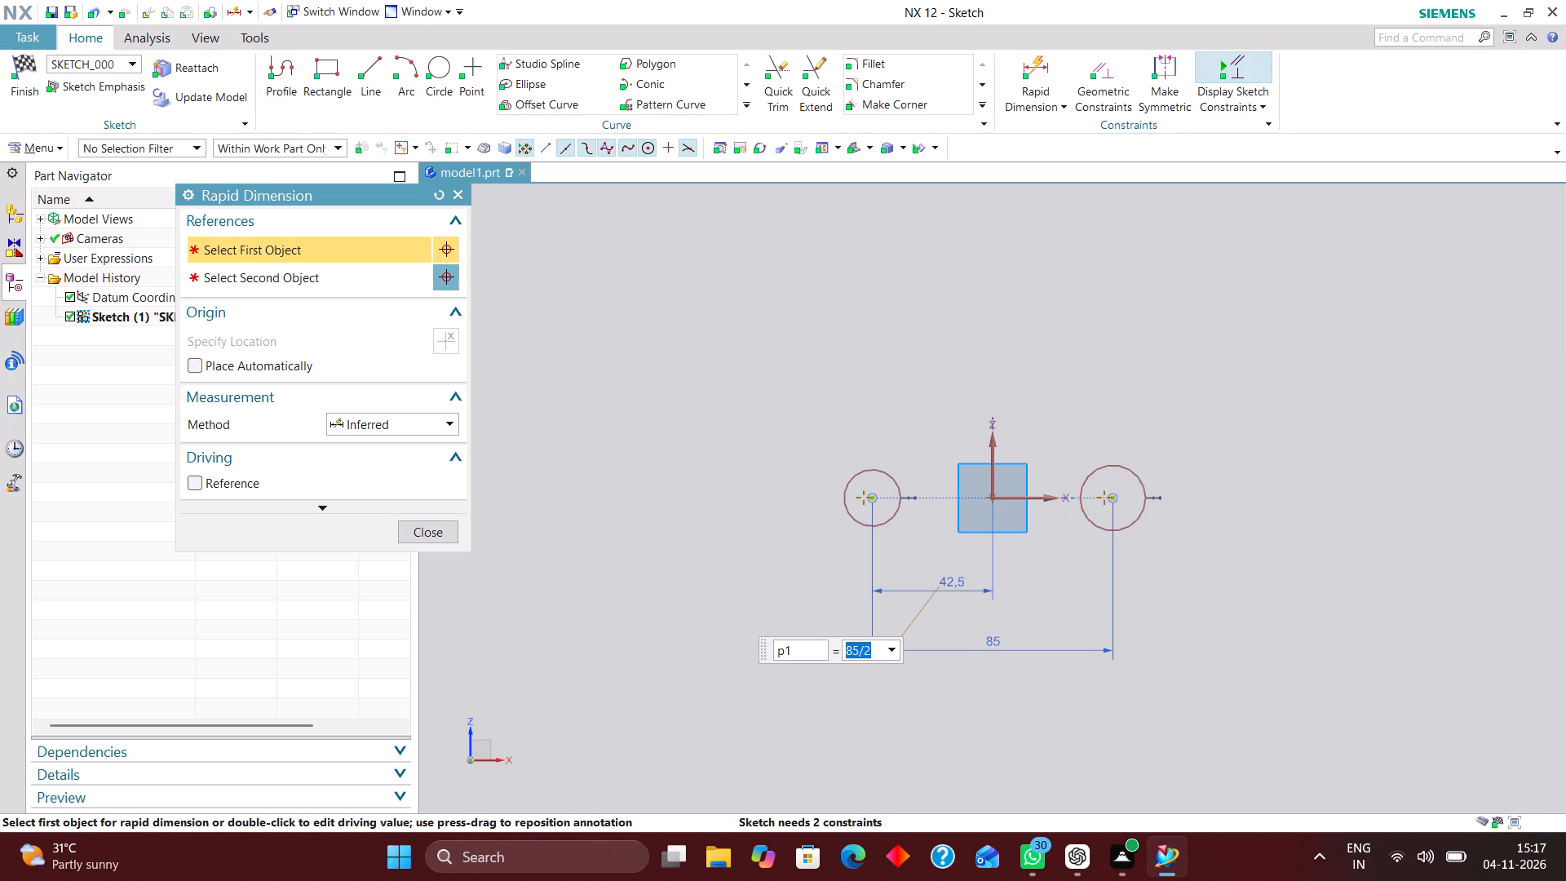
Add a radial dimension of 14 mm to the left circle.
click(408, 431)
click(401, 567)
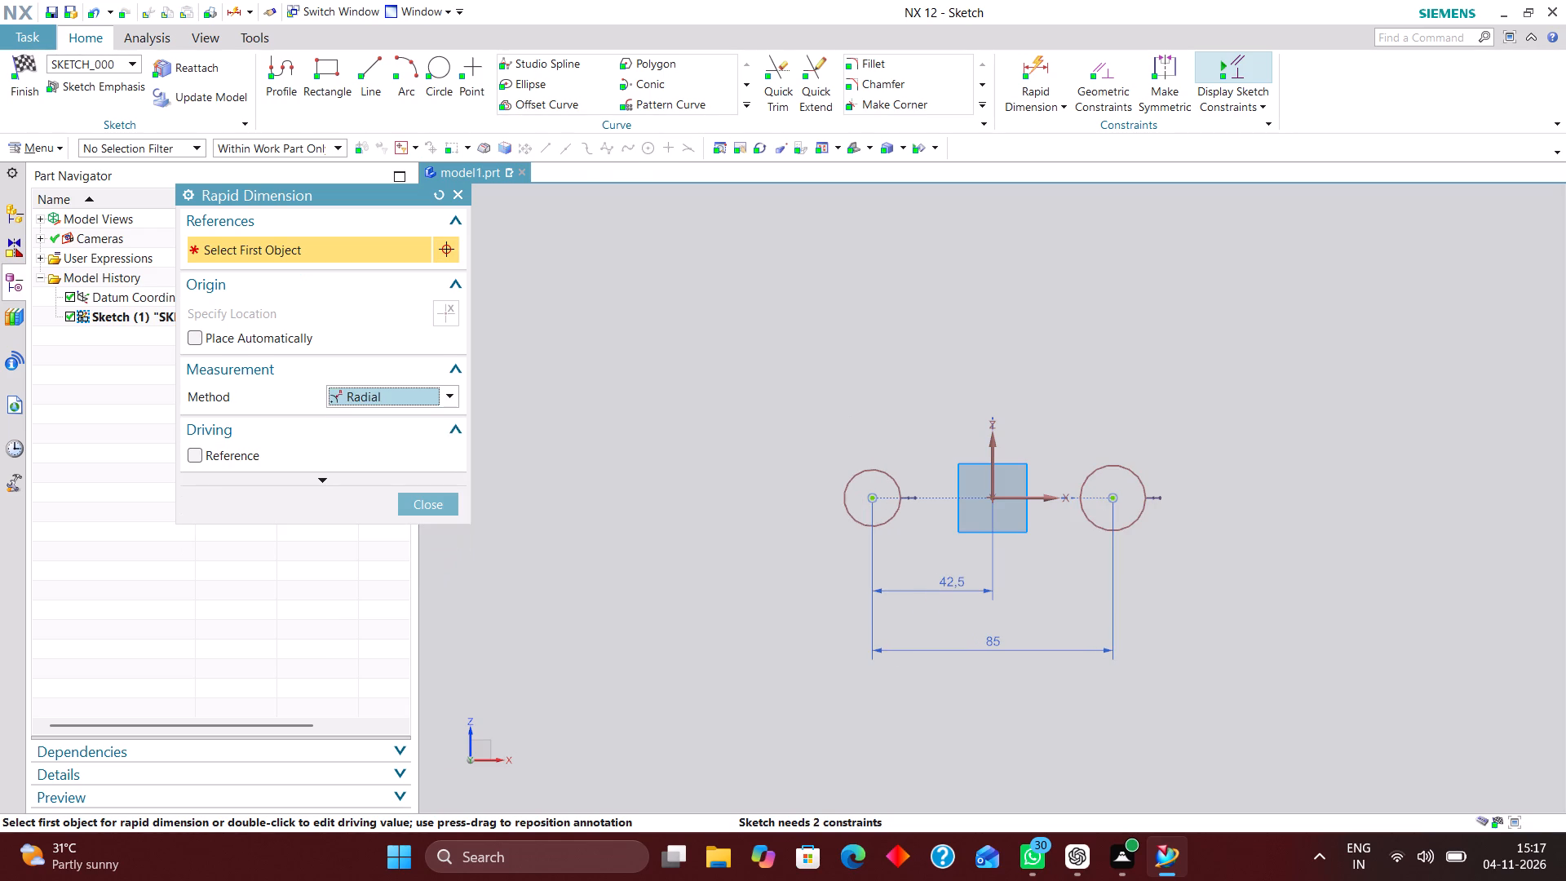
click(855, 471)
click(819, 400)
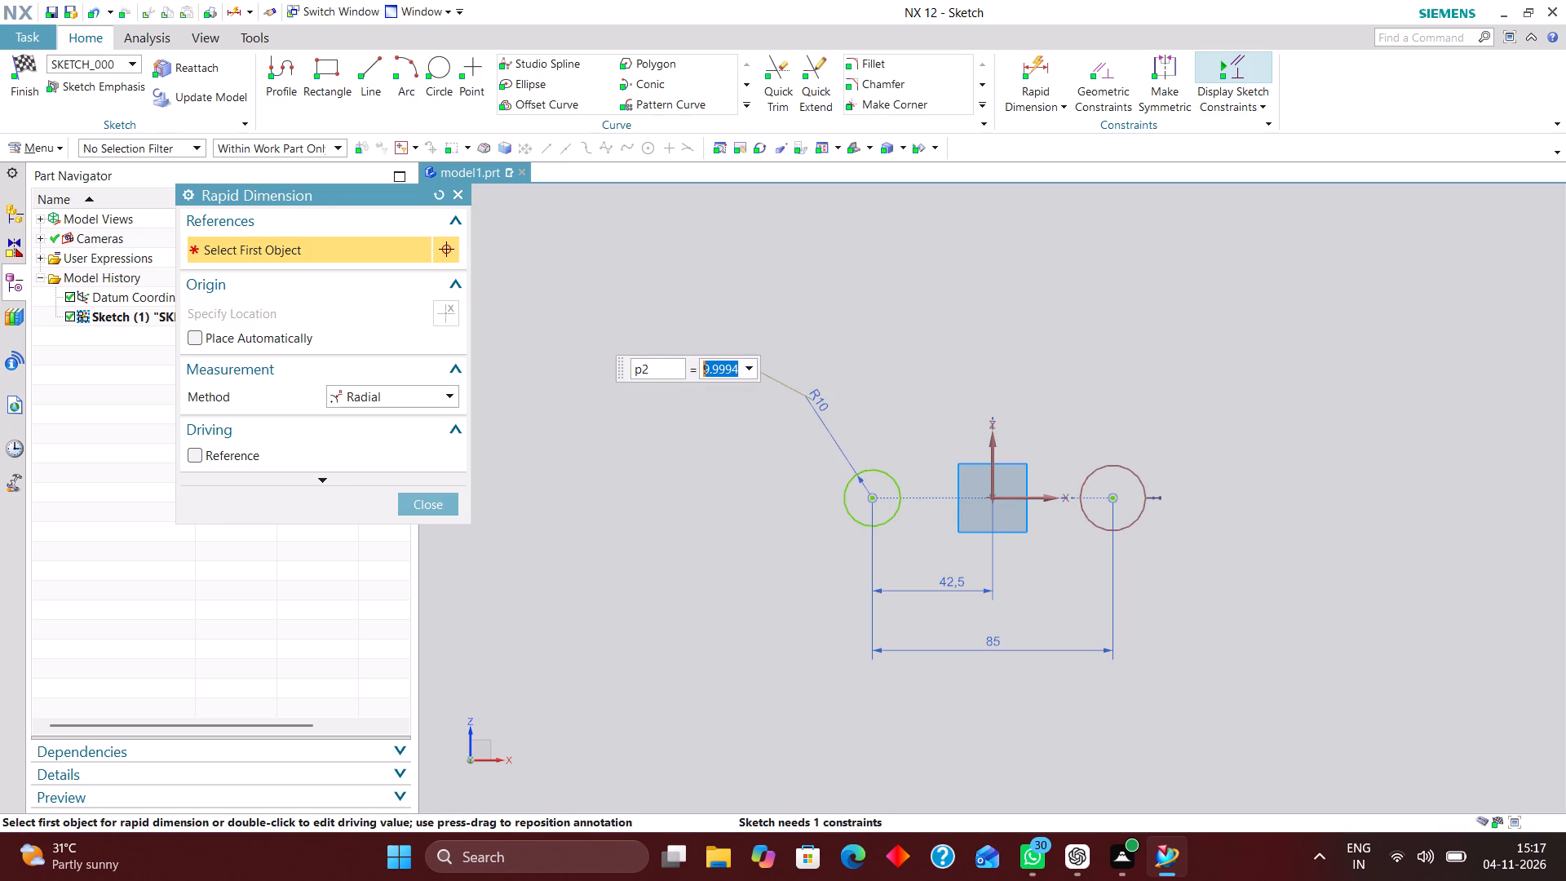
text(14)
key(Return)
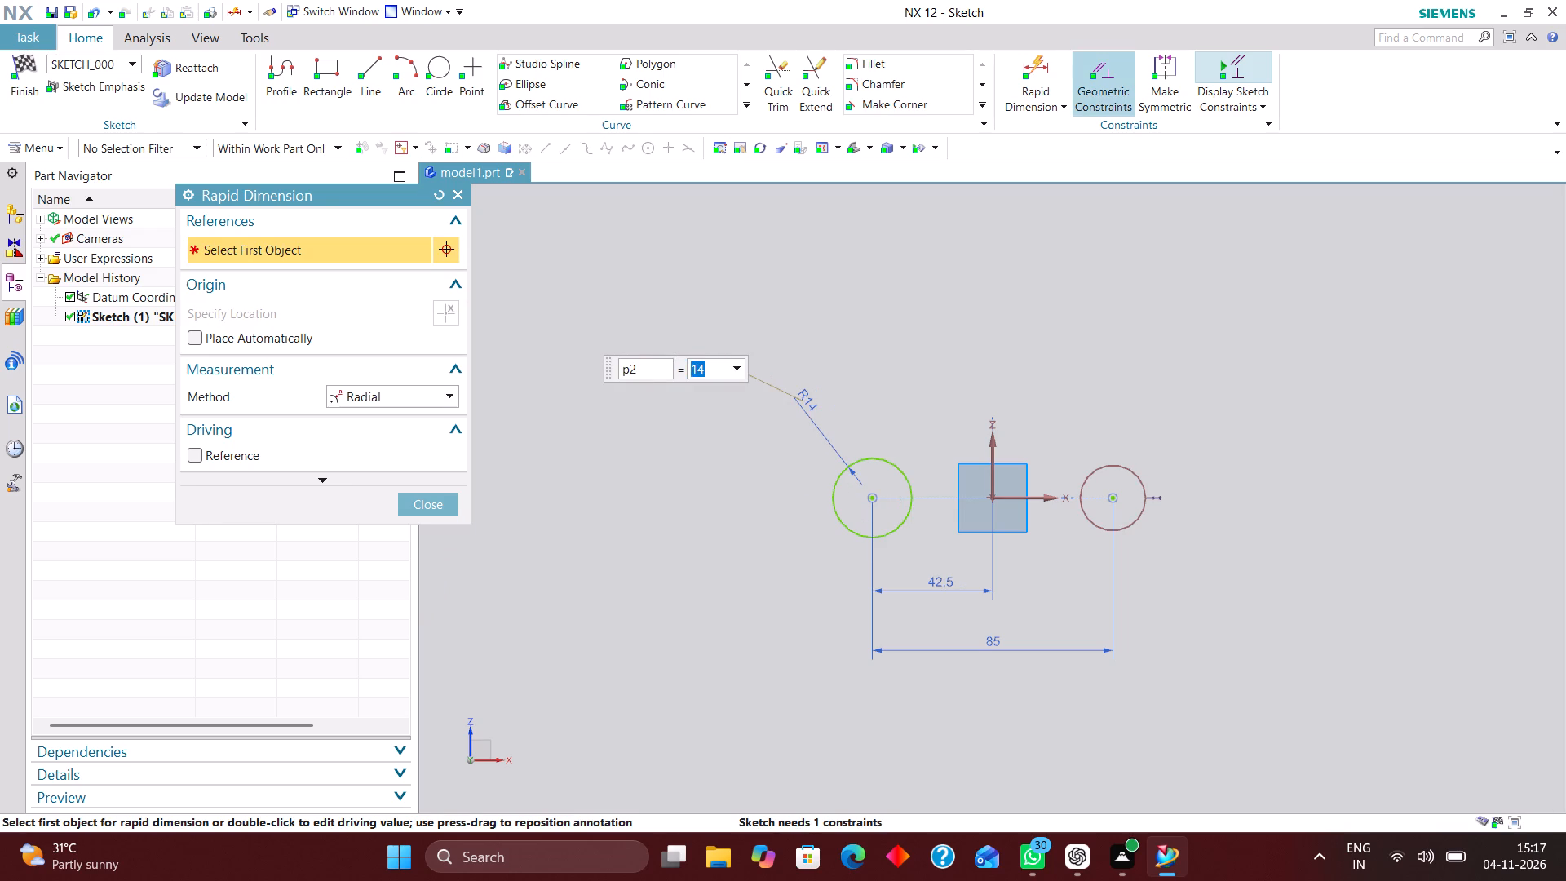
Apply an equal radius constraint between the left and right circles.
click(1108, 69)
click(371, 284)
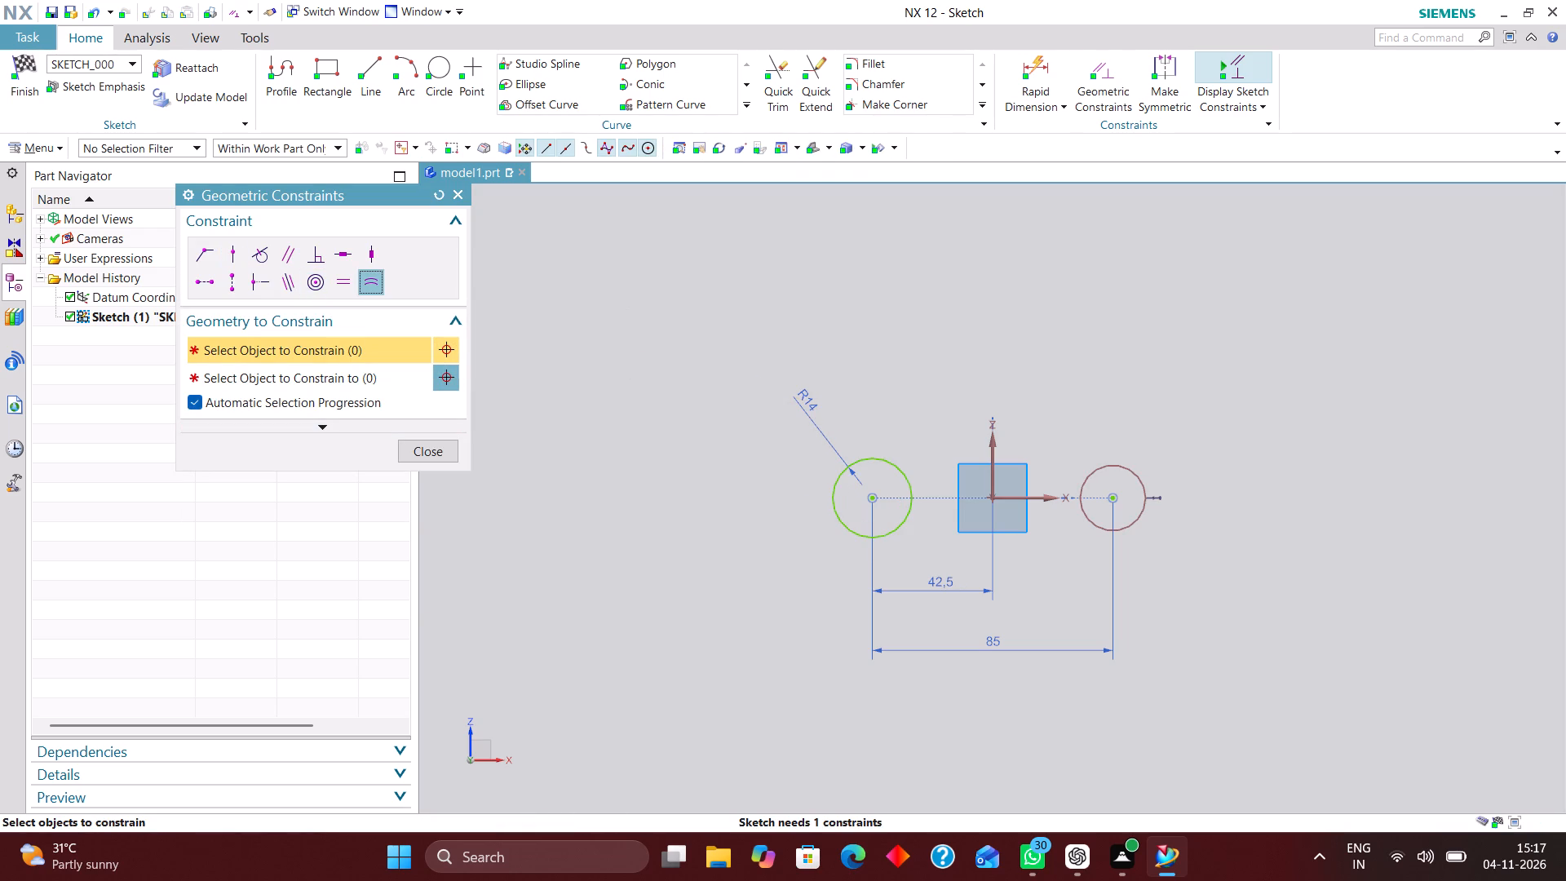
click(869, 454)
click(1108, 467)
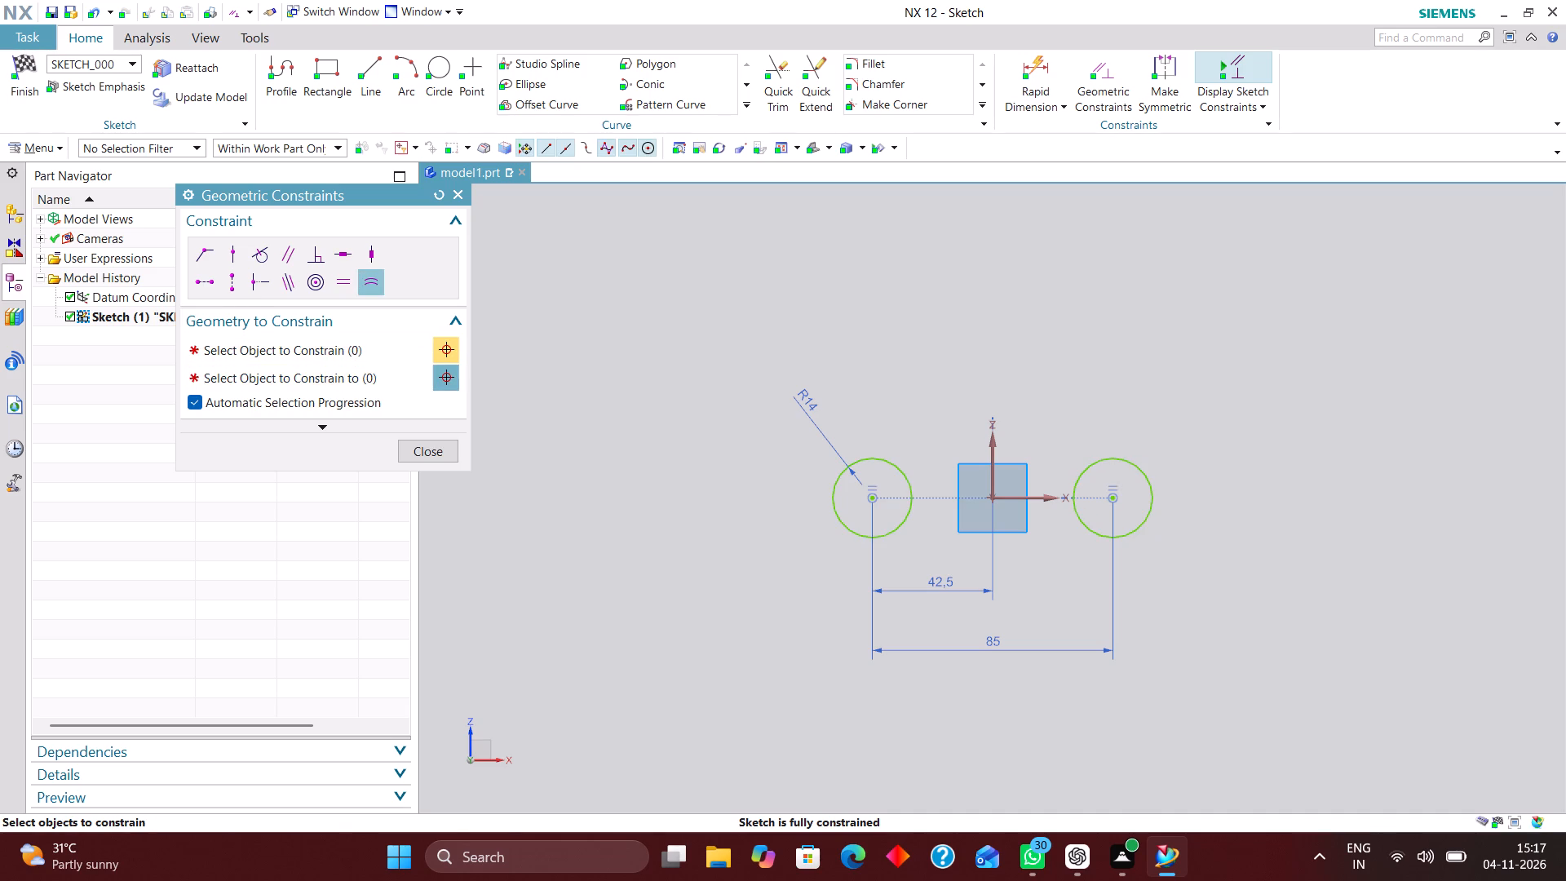
click(426, 450)
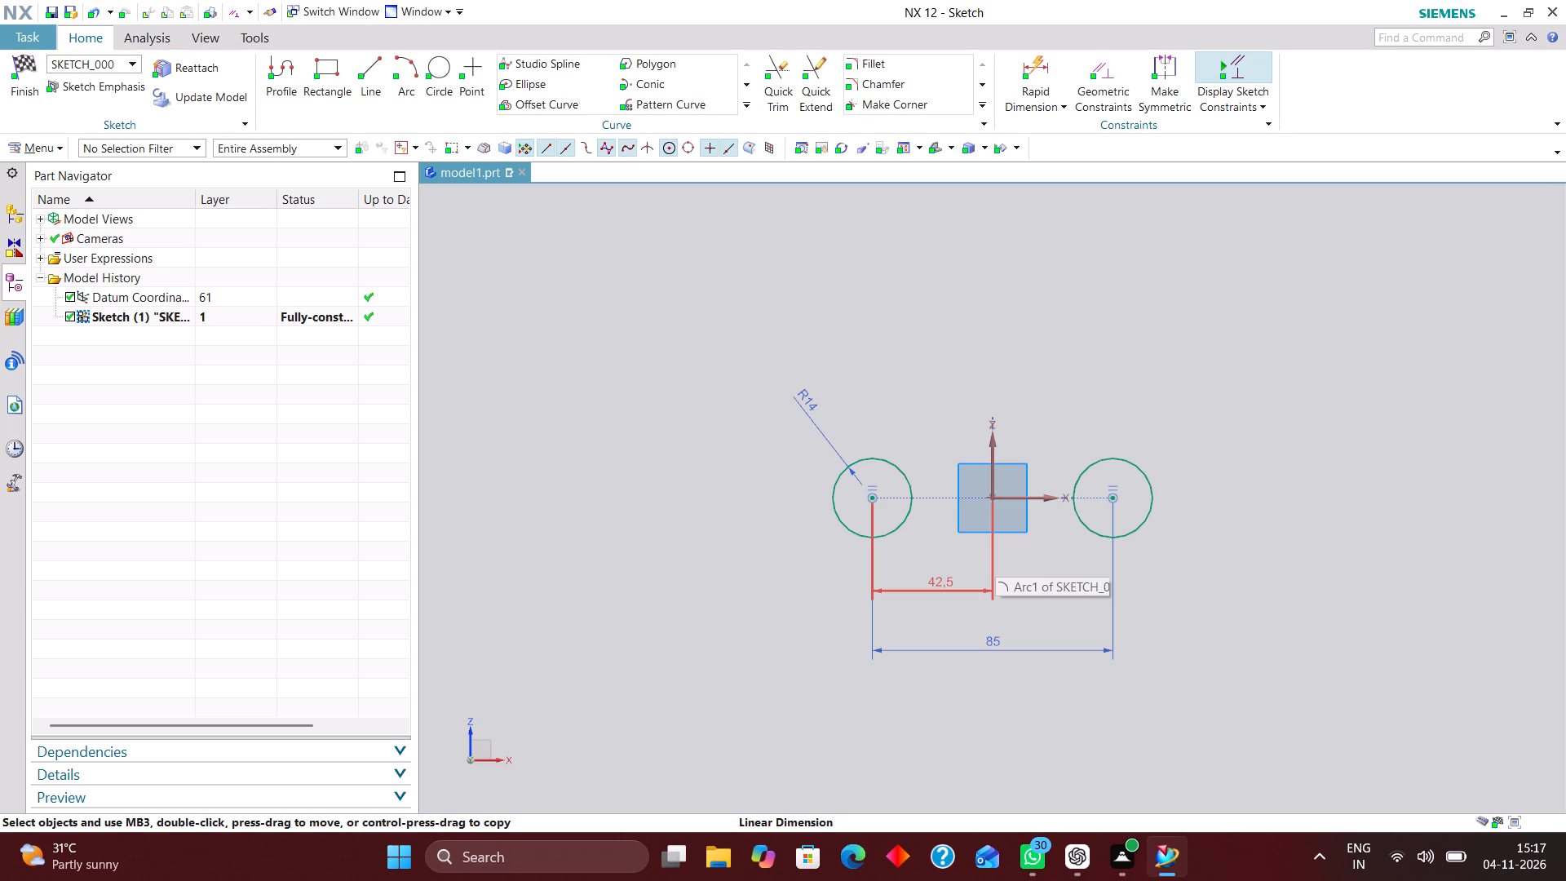
Draw two horizontal lines spanning both circles, one above and one below them.
click(365, 69)
scroll(973, 516, up, 1)
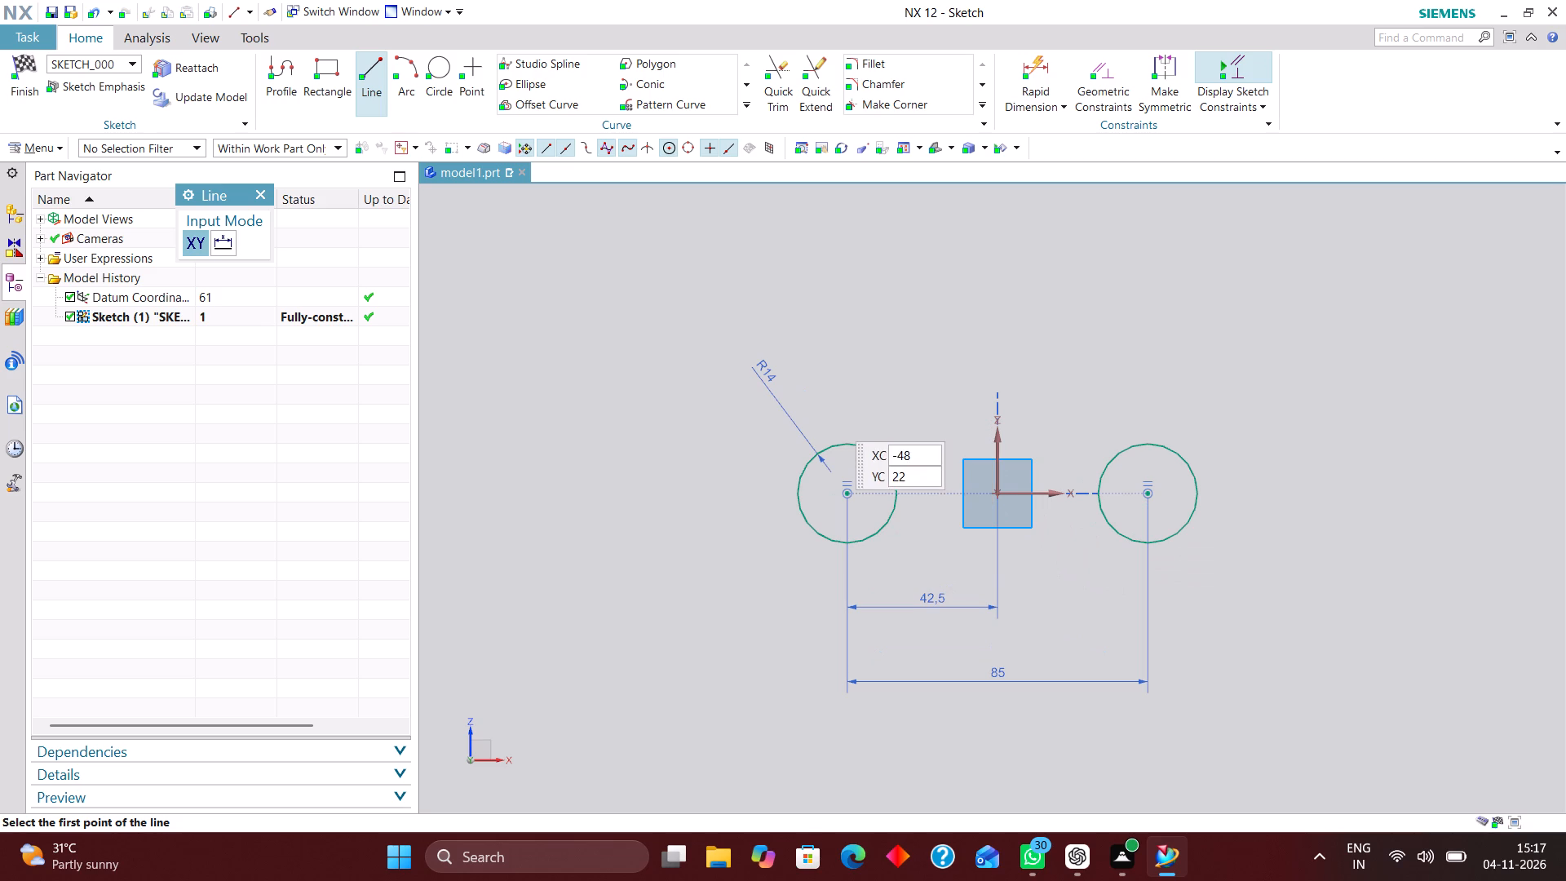
click(829, 419)
click(1206, 417)
click(794, 606)
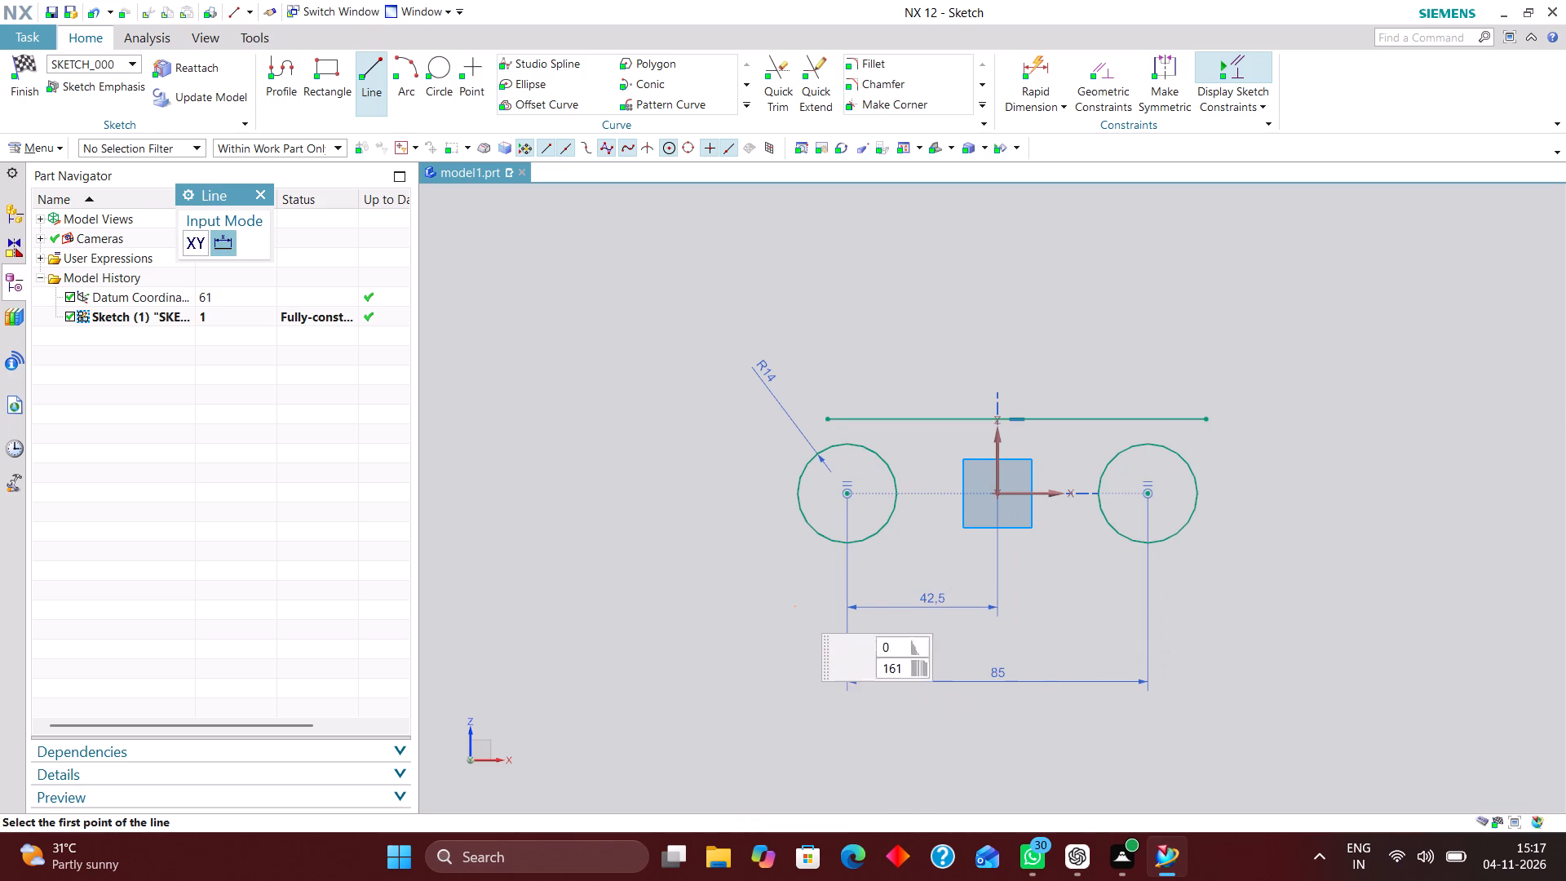
click(1205, 588)
Apply tangent constraints between the right circle and both the upper and lower lines.
click(1108, 64)
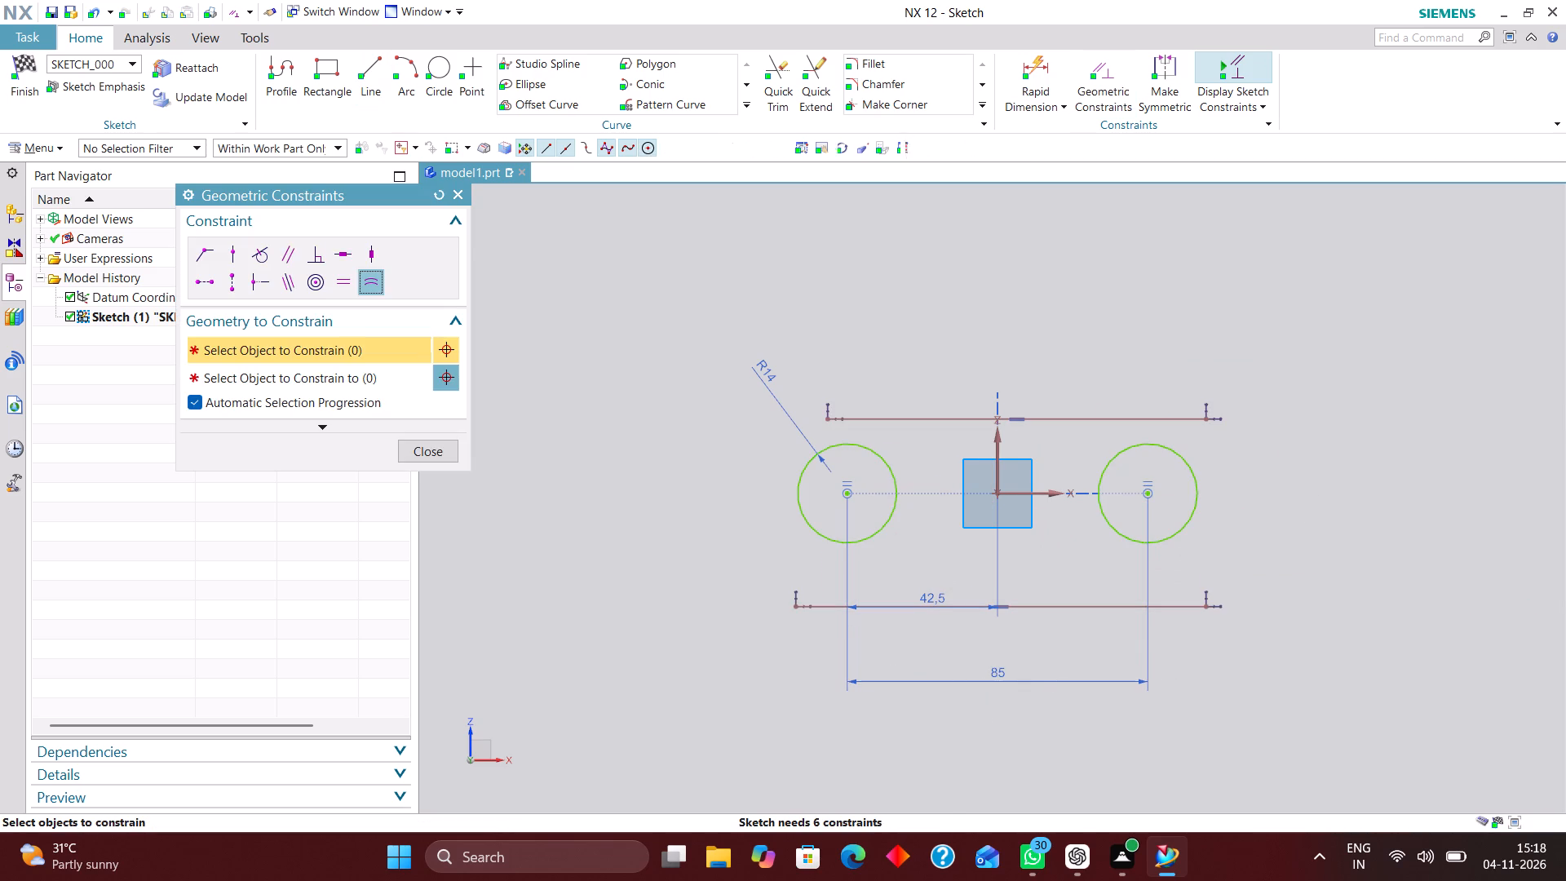
click(259, 259)
click(1138, 449)
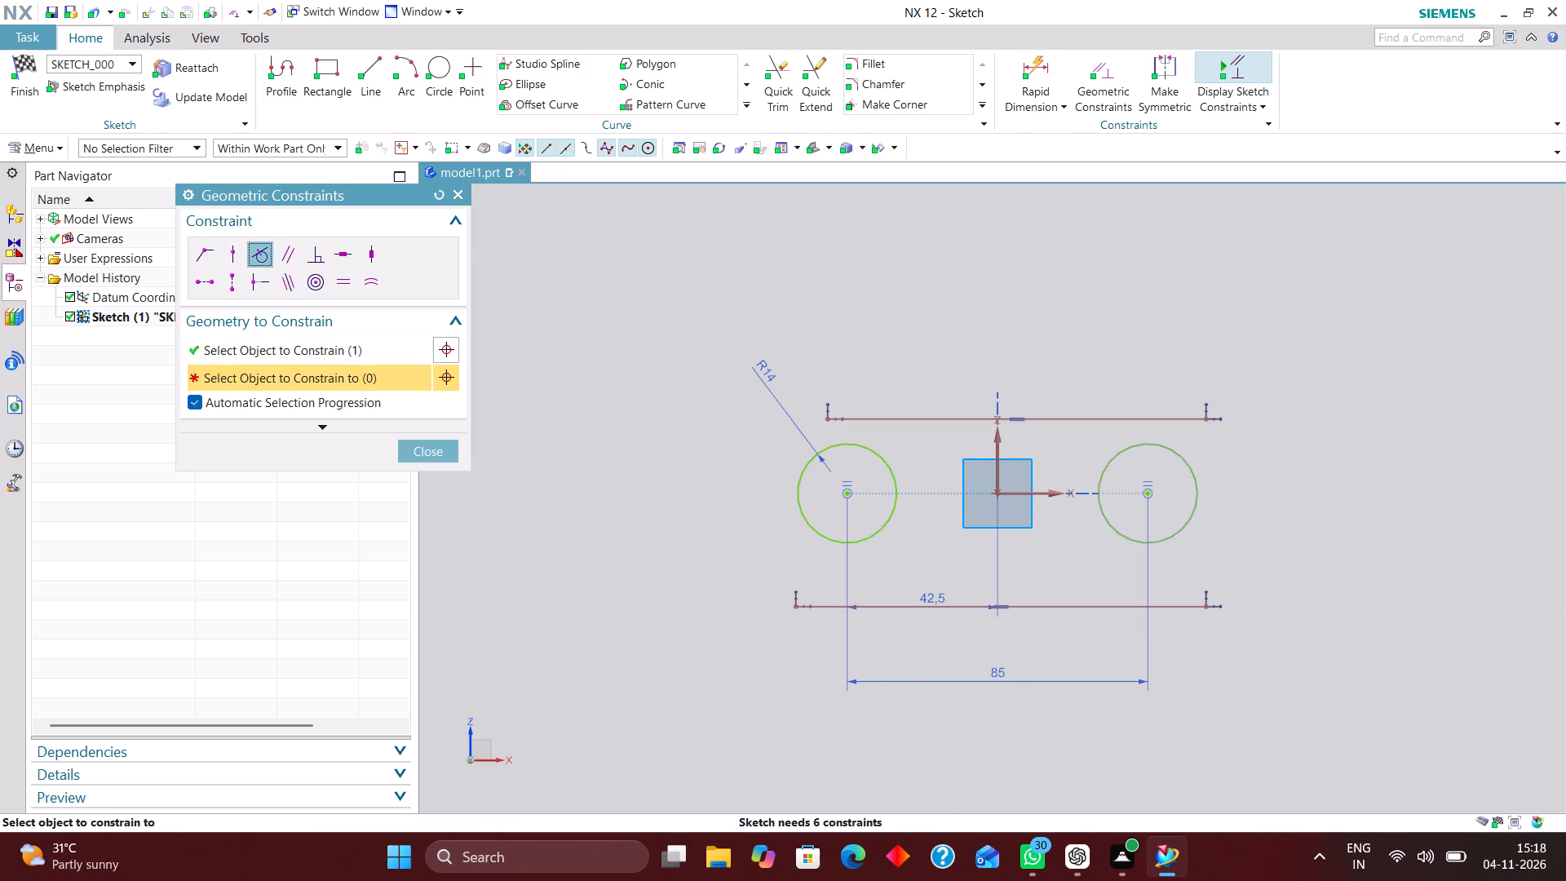
click(1143, 410)
click(1131, 538)
click(1123, 609)
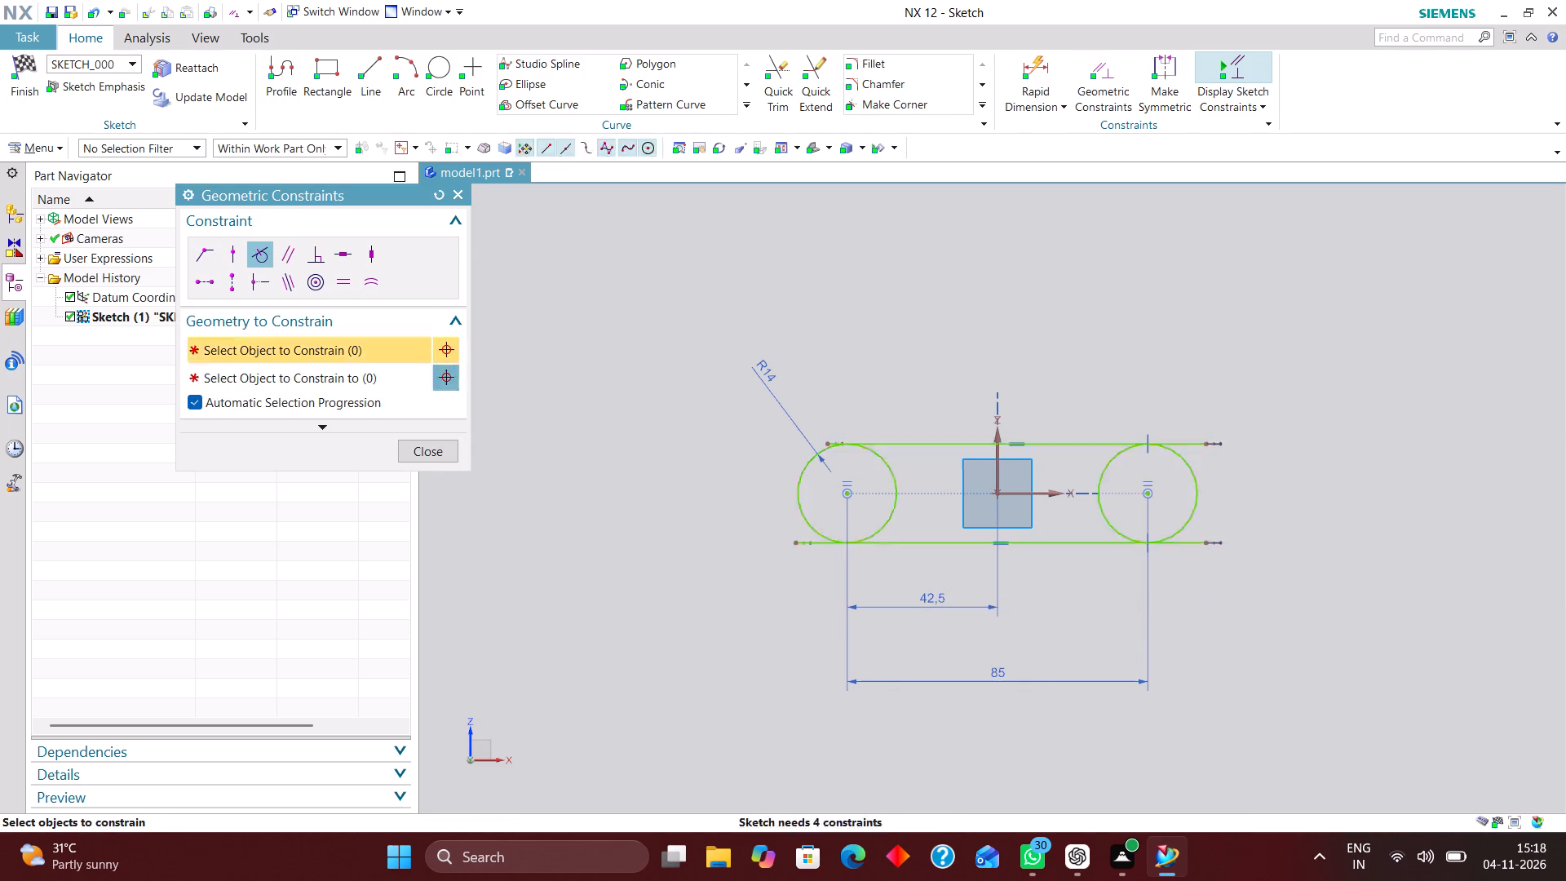
Apply Point on Curve constraints placing all four line endpoints on their adjacent right and left circles.
click(237, 248)
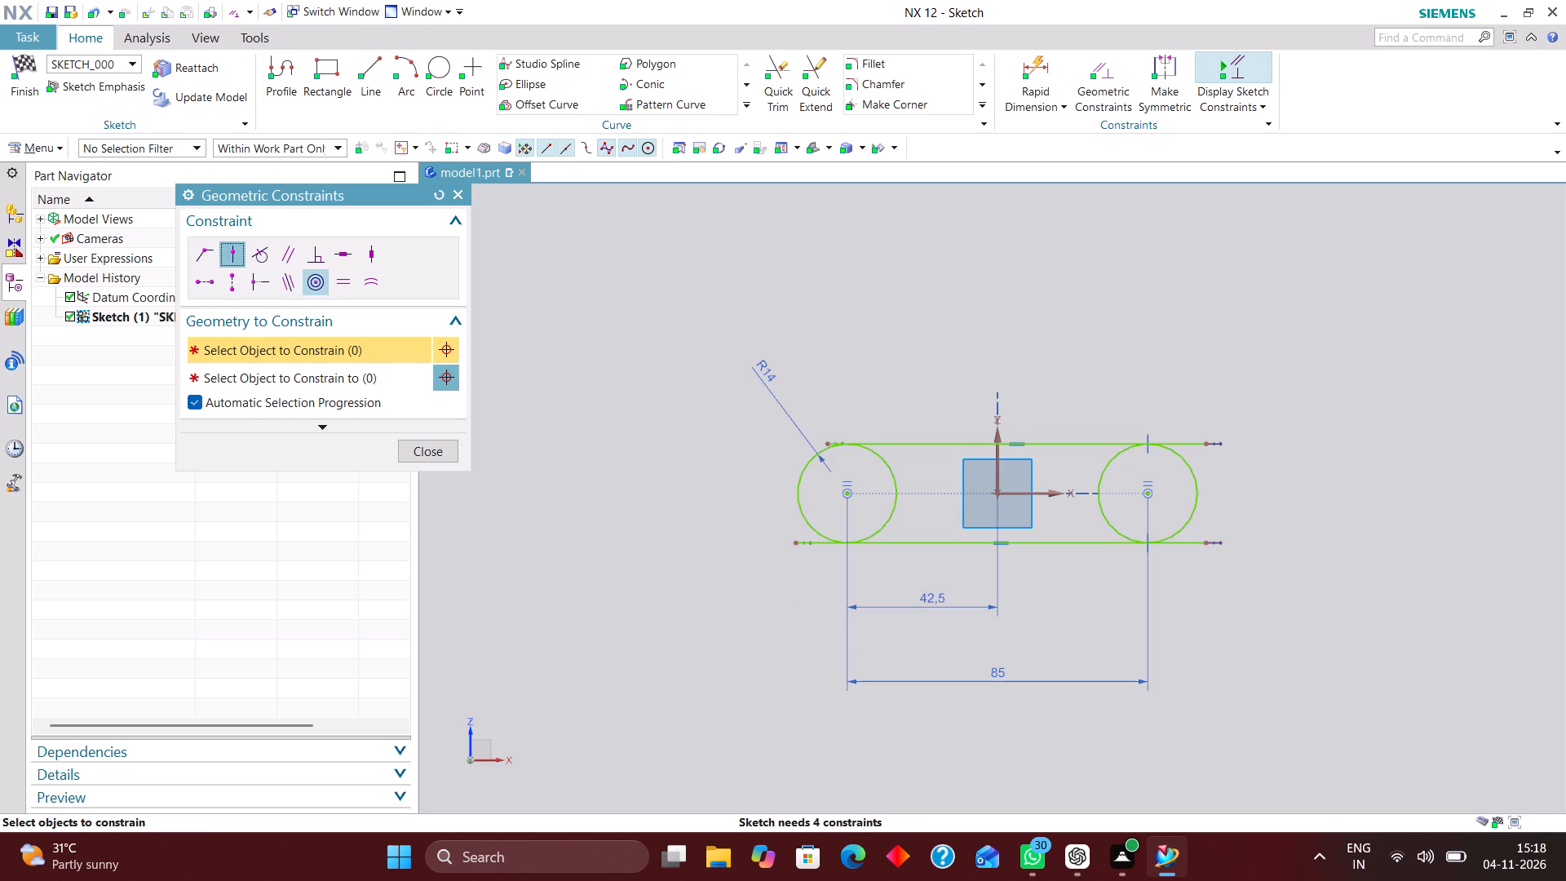
click(1204, 446)
click(1192, 464)
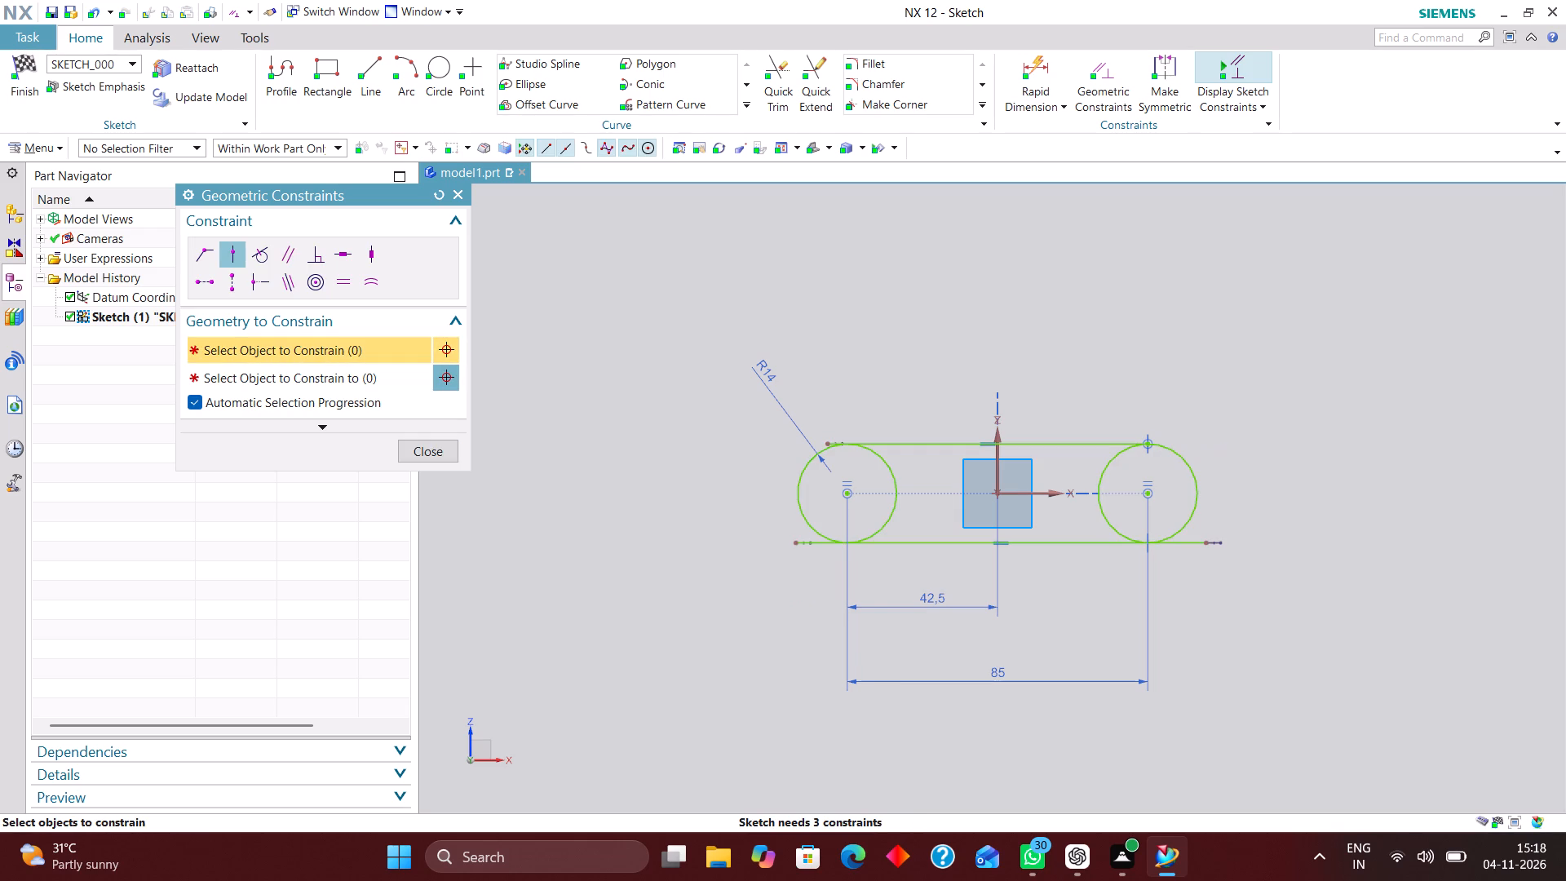
click(1208, 545)
click(1201, 496)
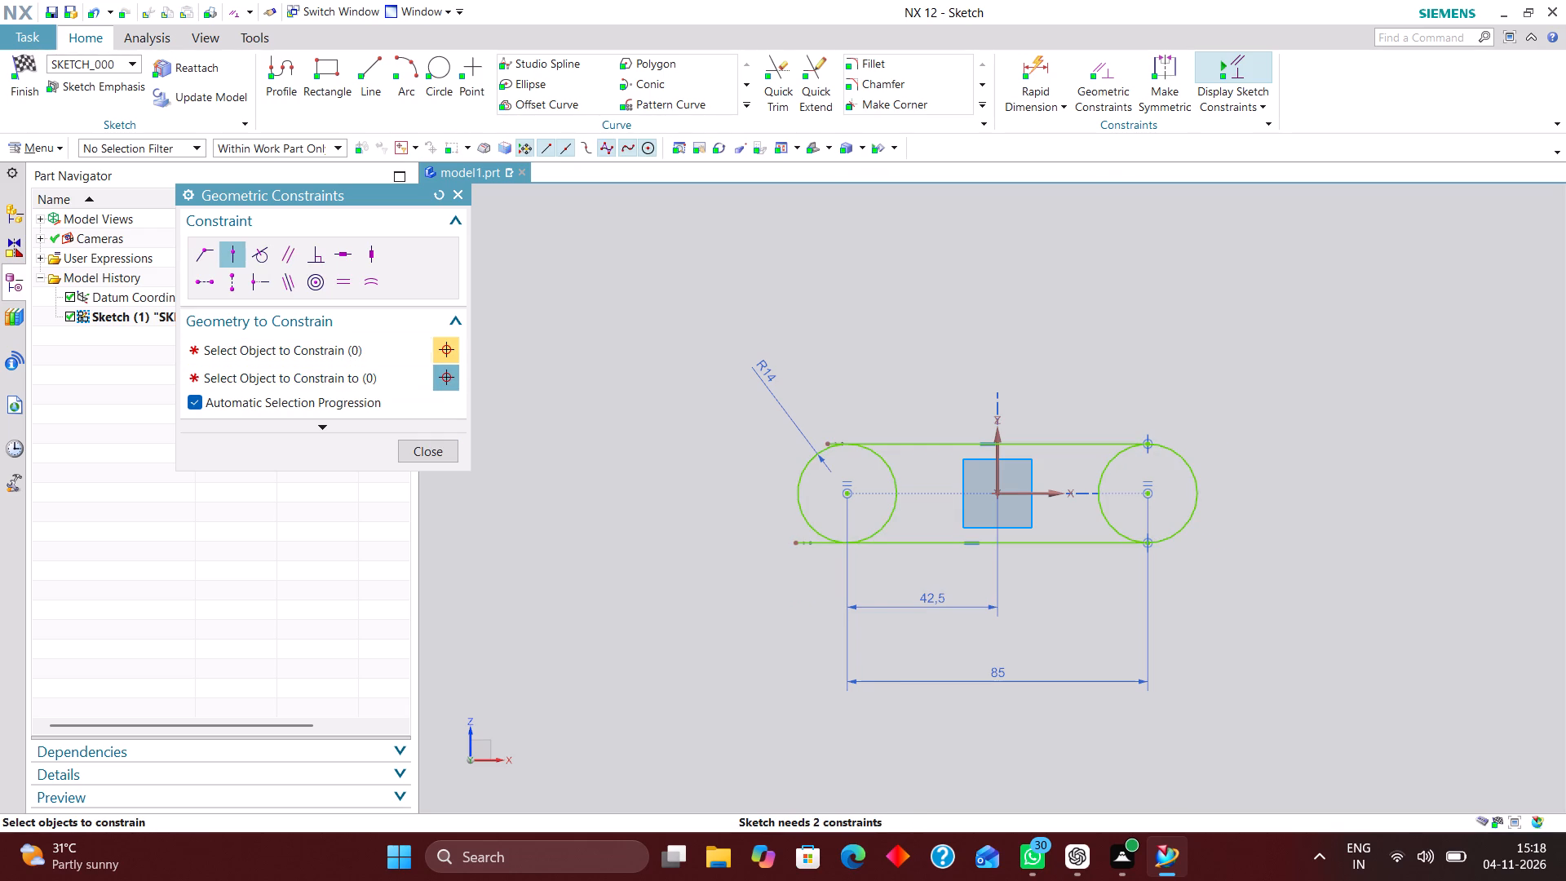
click(796, 547)
click(808, 524)
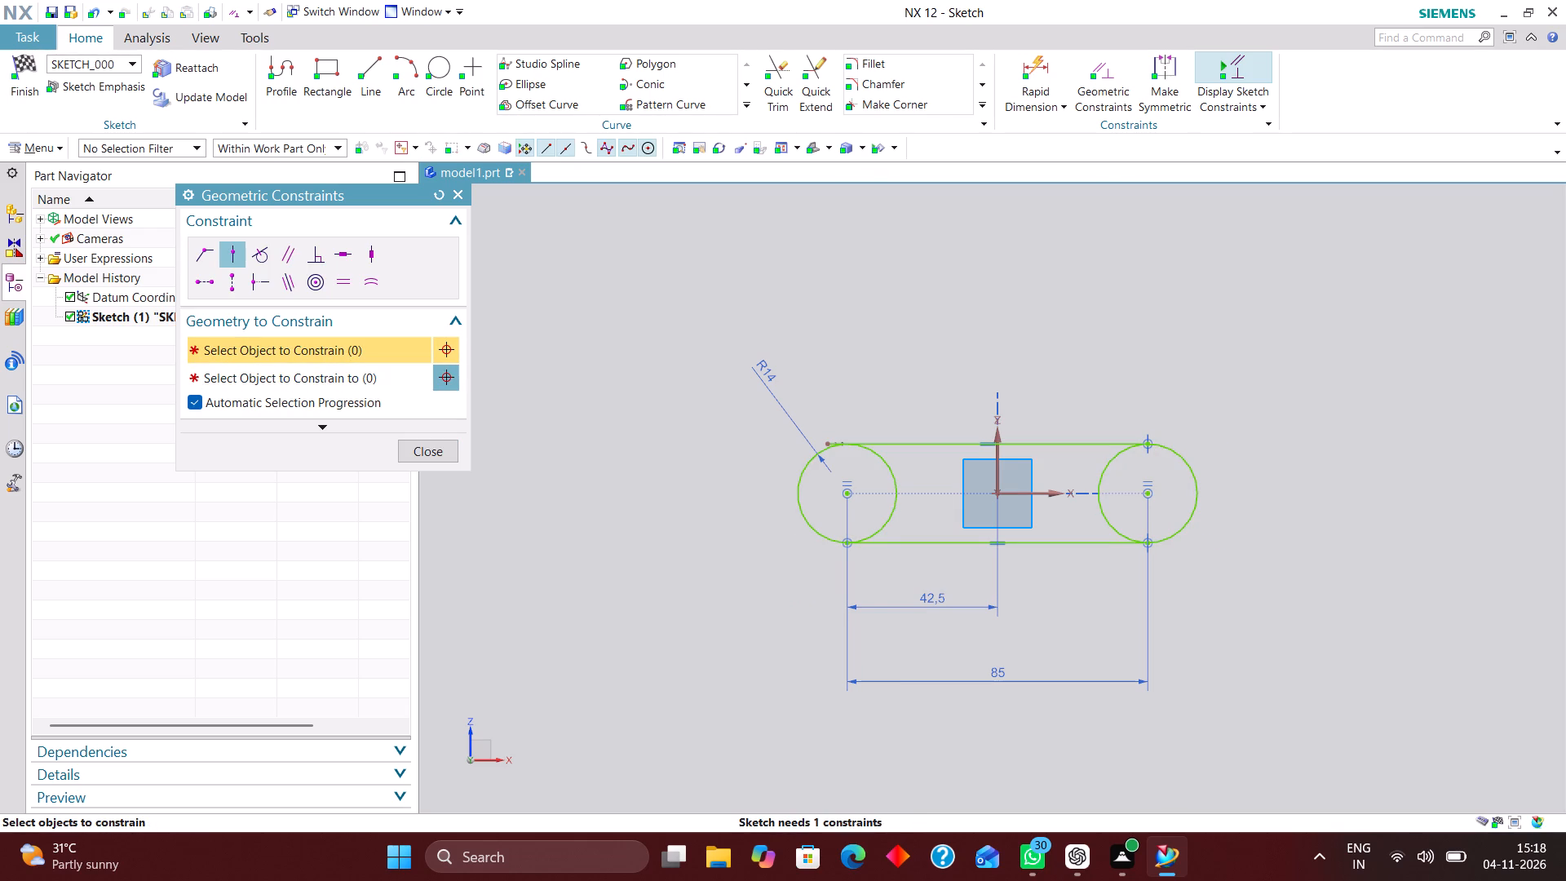
click(823, 437)
click(807, 463)
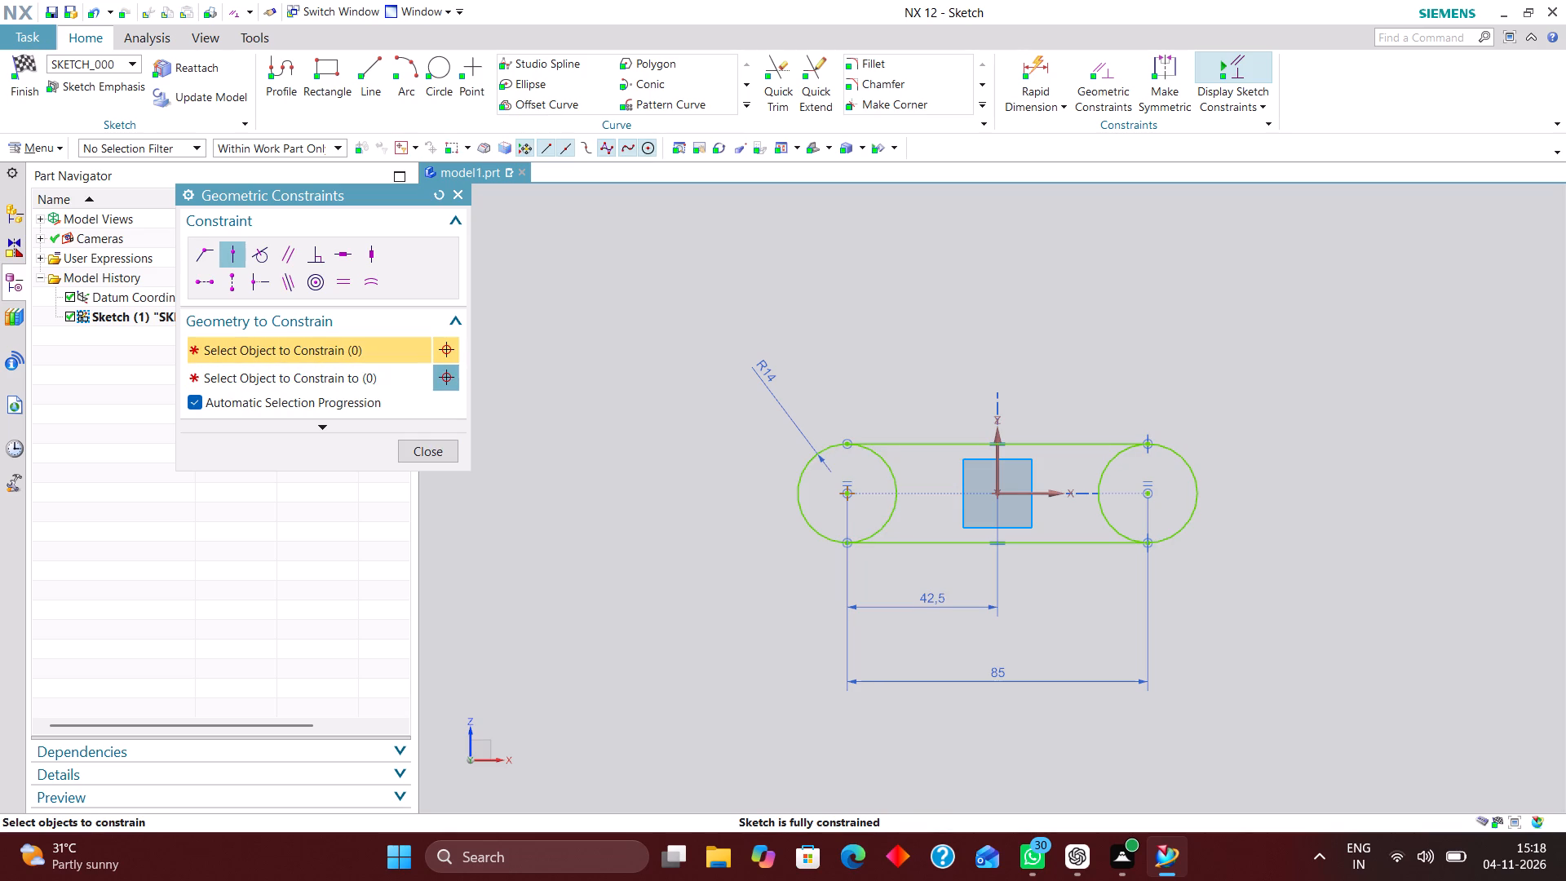
click(444, 444)
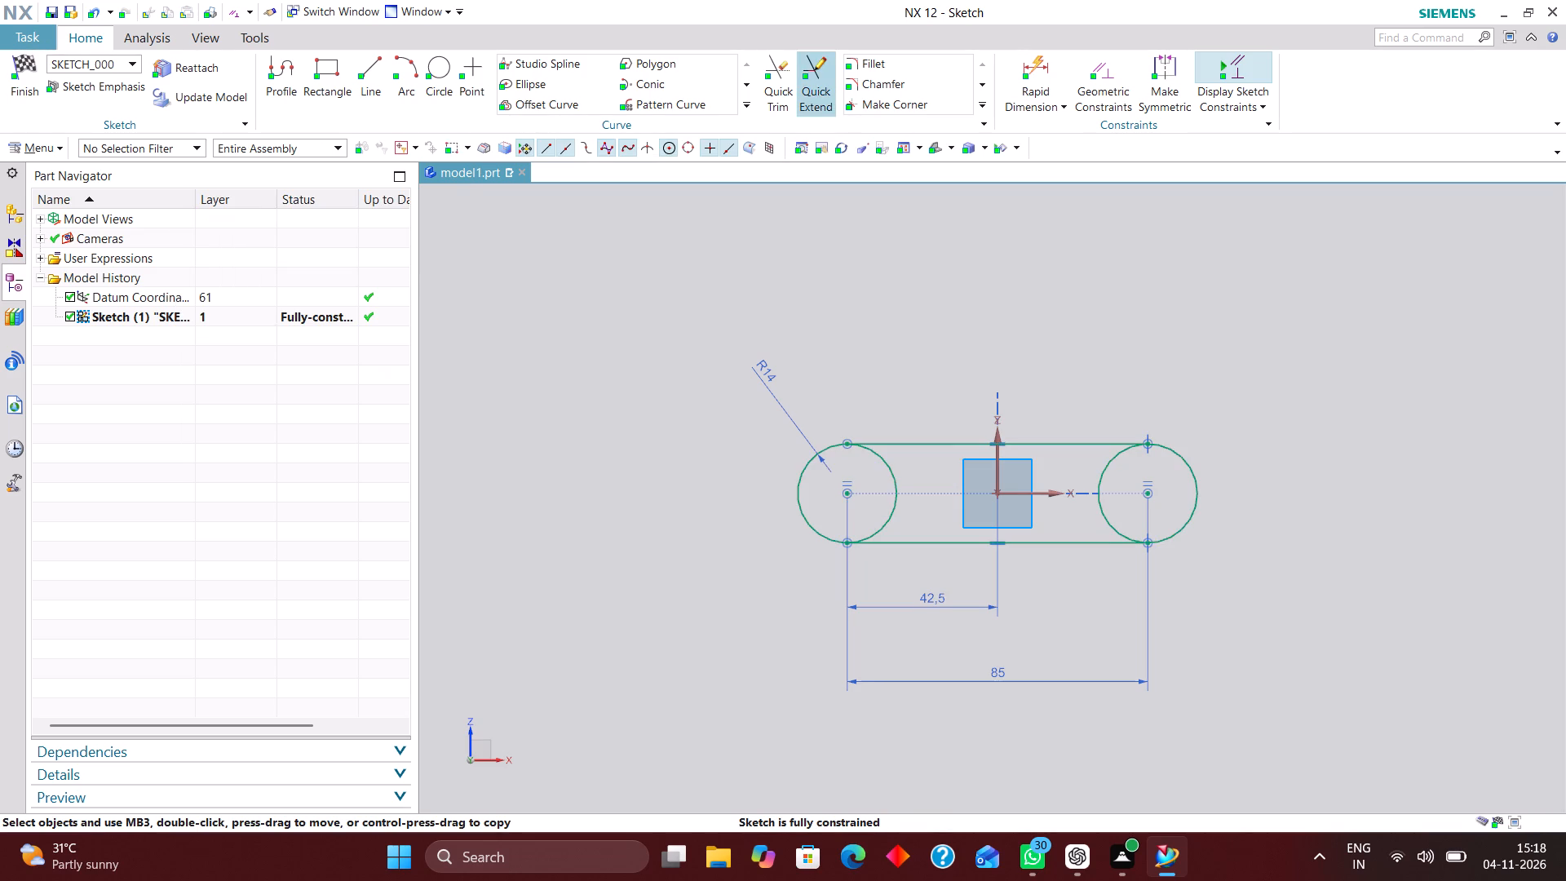
Trim away the inner halves of both circles to leave a closed slot profile, and finish the sketch.
click(785, 72)
click(896, 493)
click(1099, 493)
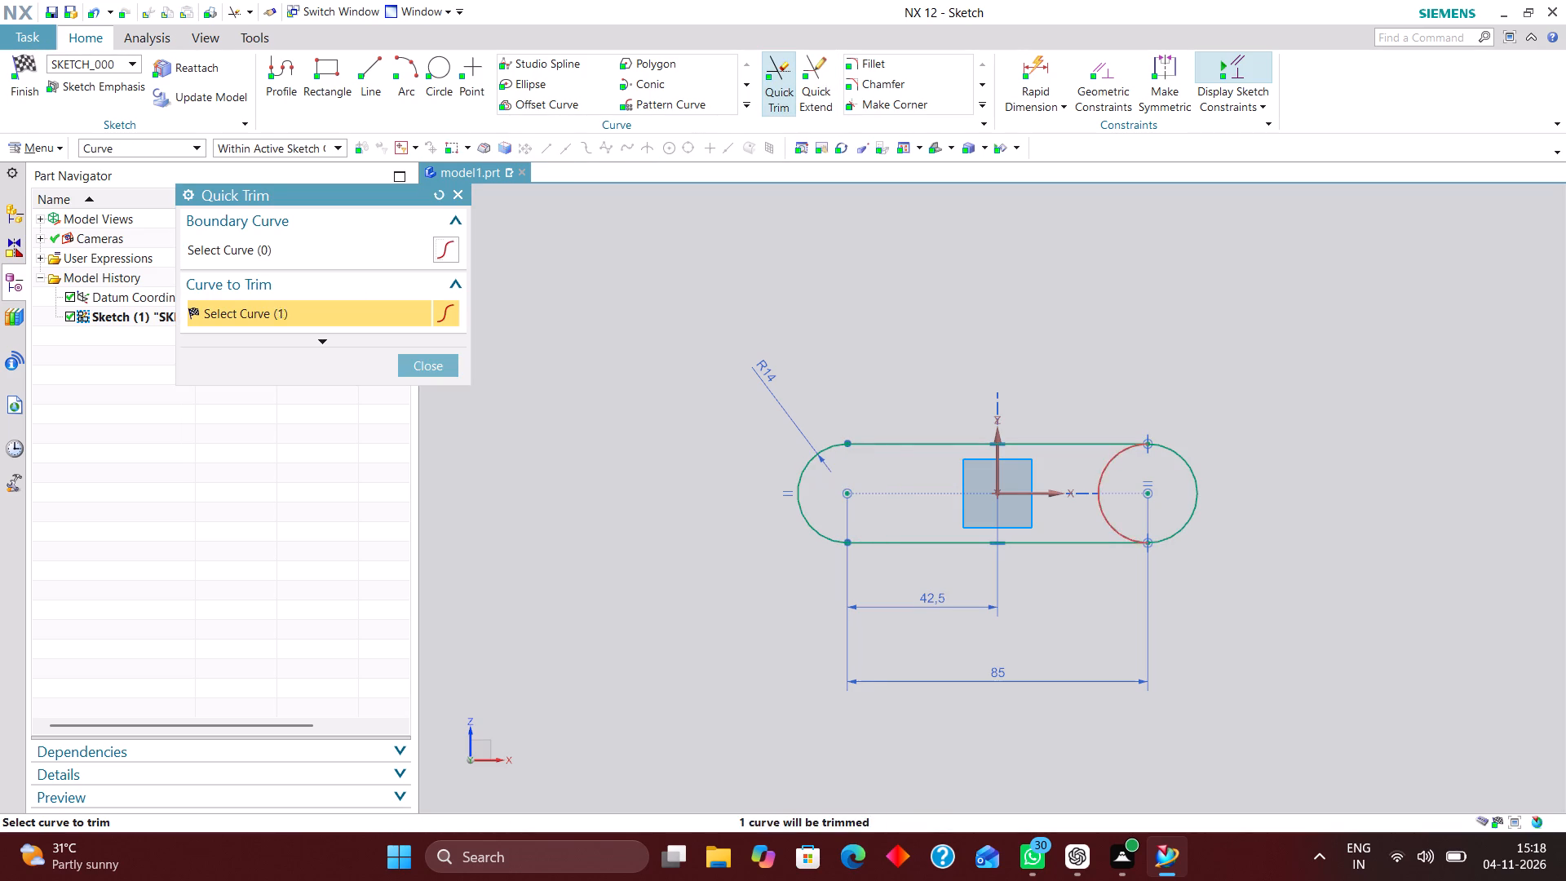
click(427, 366)
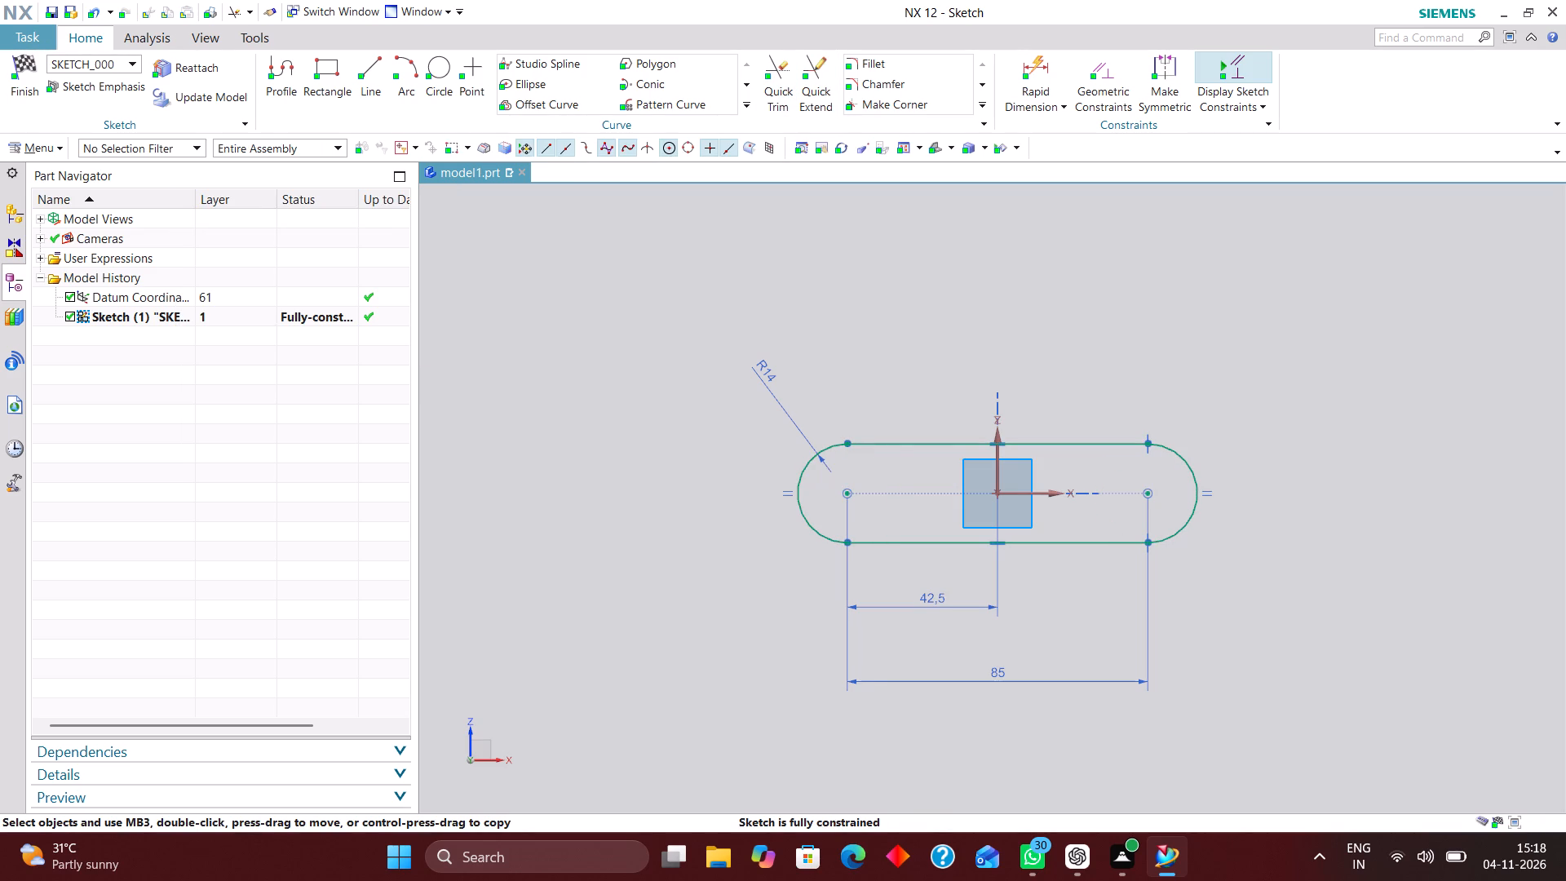
click(22, 66)
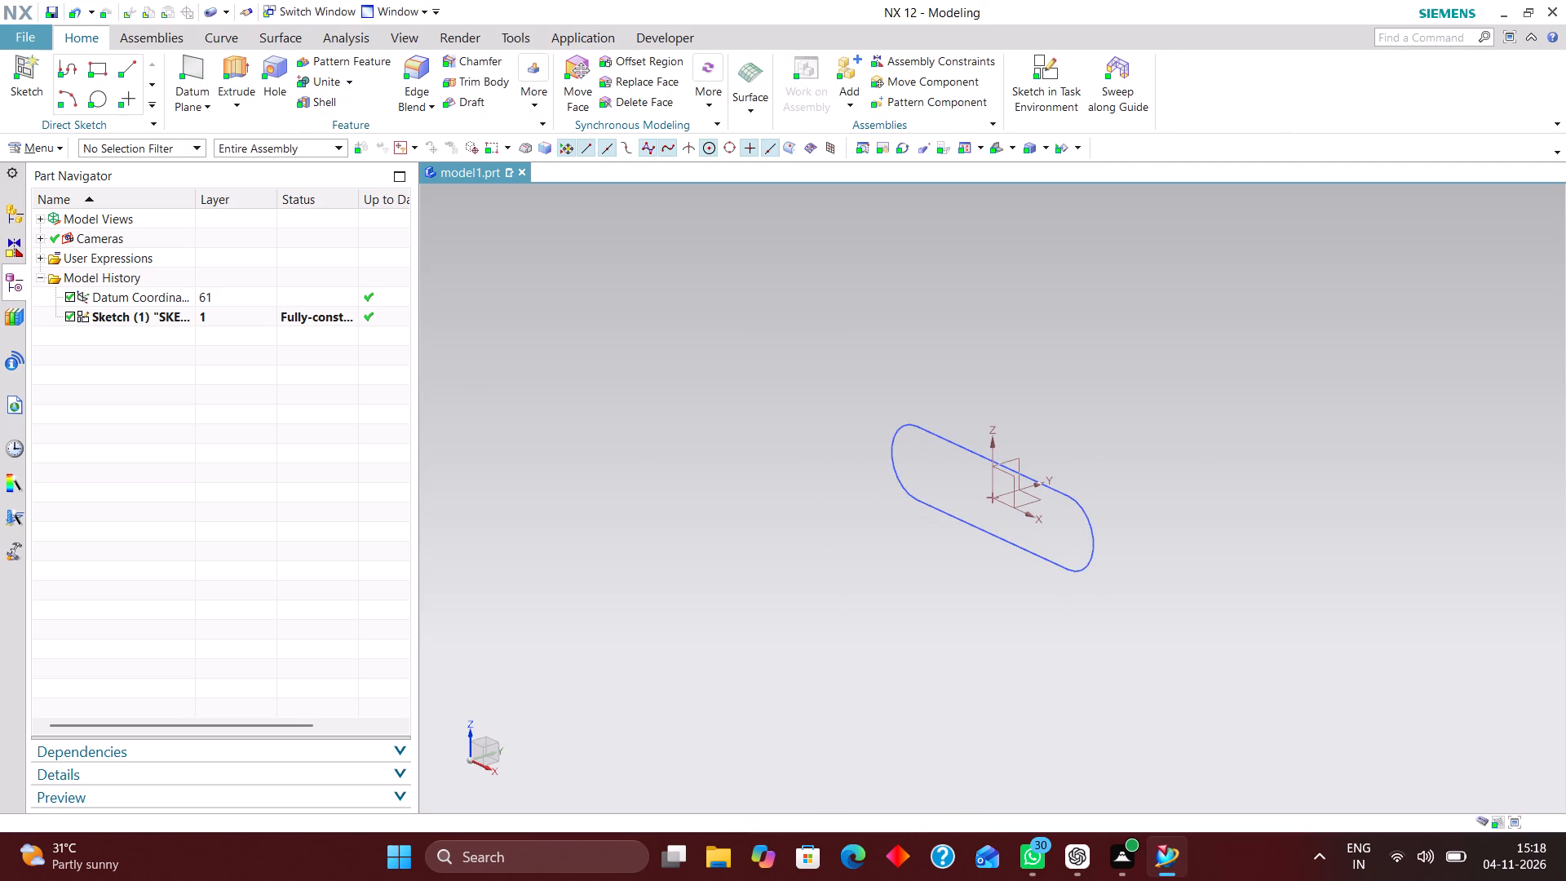
Extrude the slot profile with a symmetric distance of 66/2 mm as a new body.
click(234, 55)
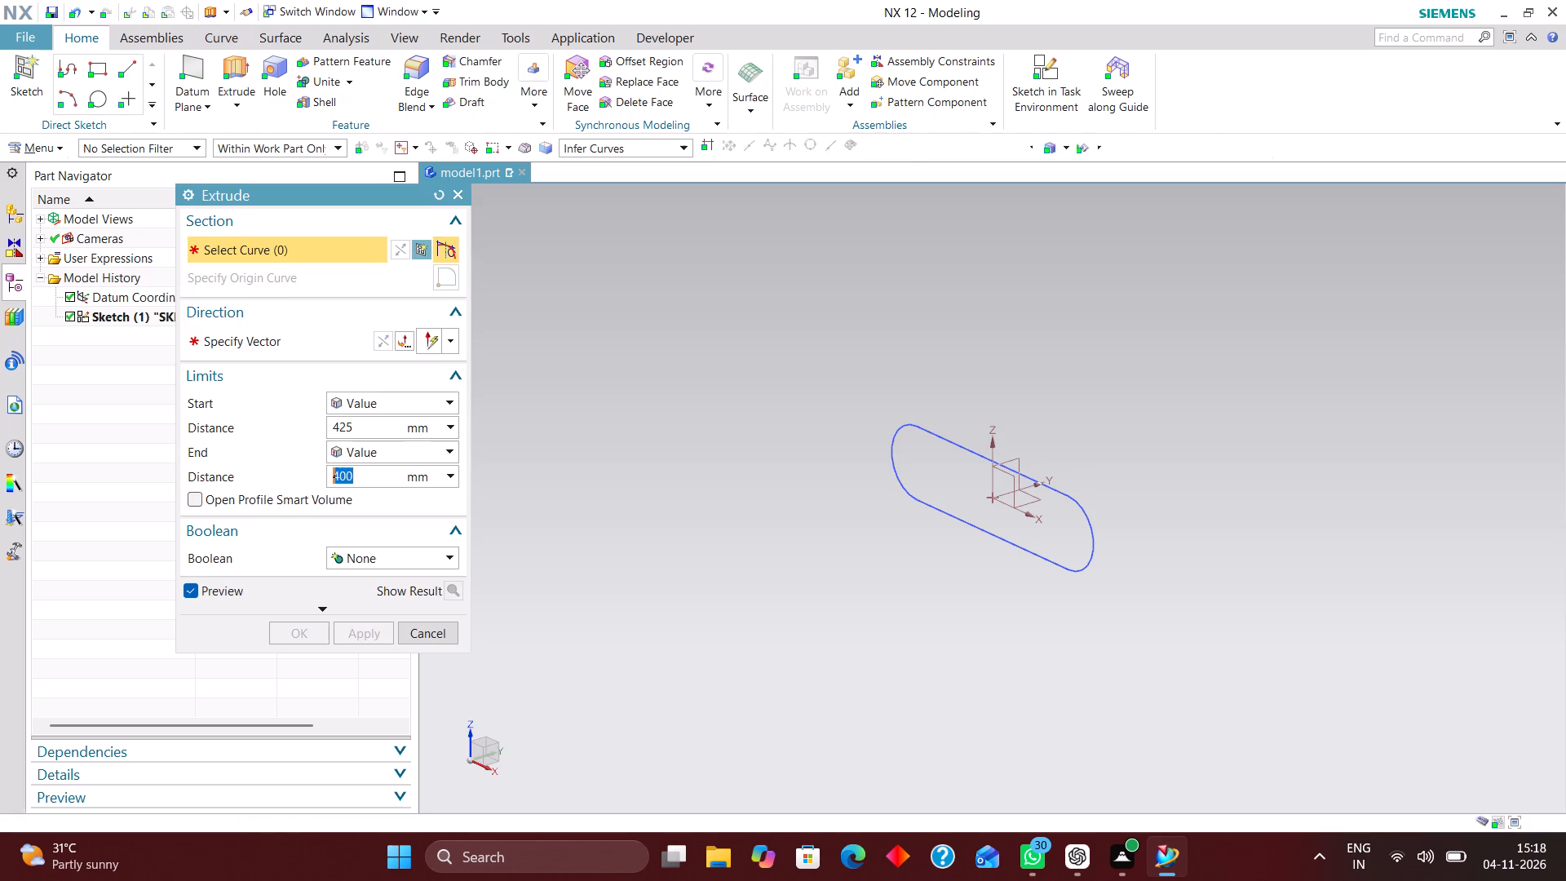
click(1097, 543)
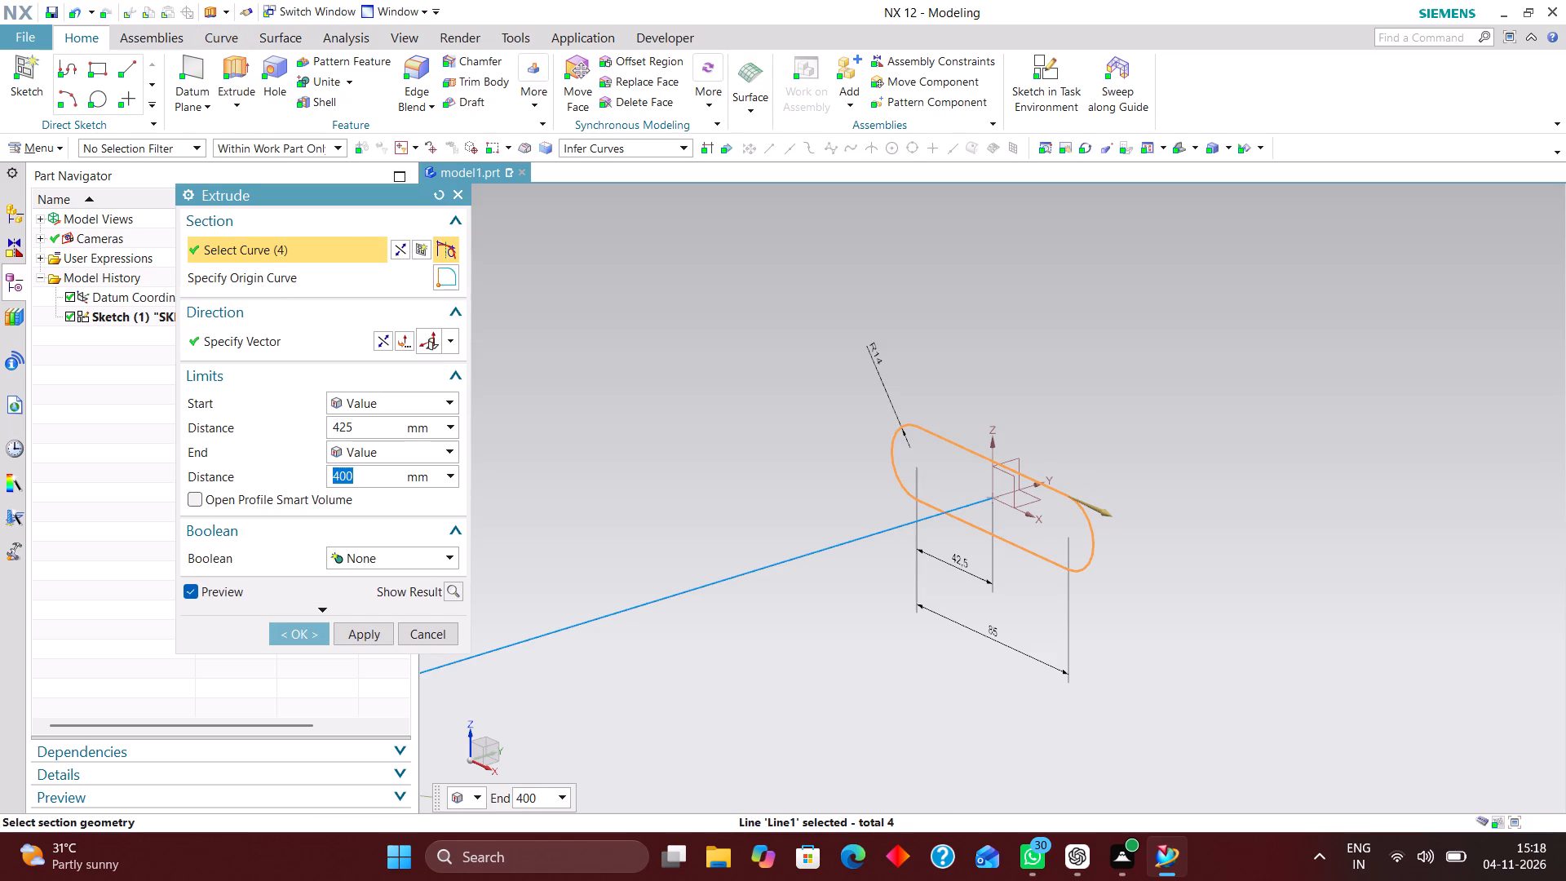
scroll(1099, 518, down, 6)
scroll(1086, 516, up, 3)
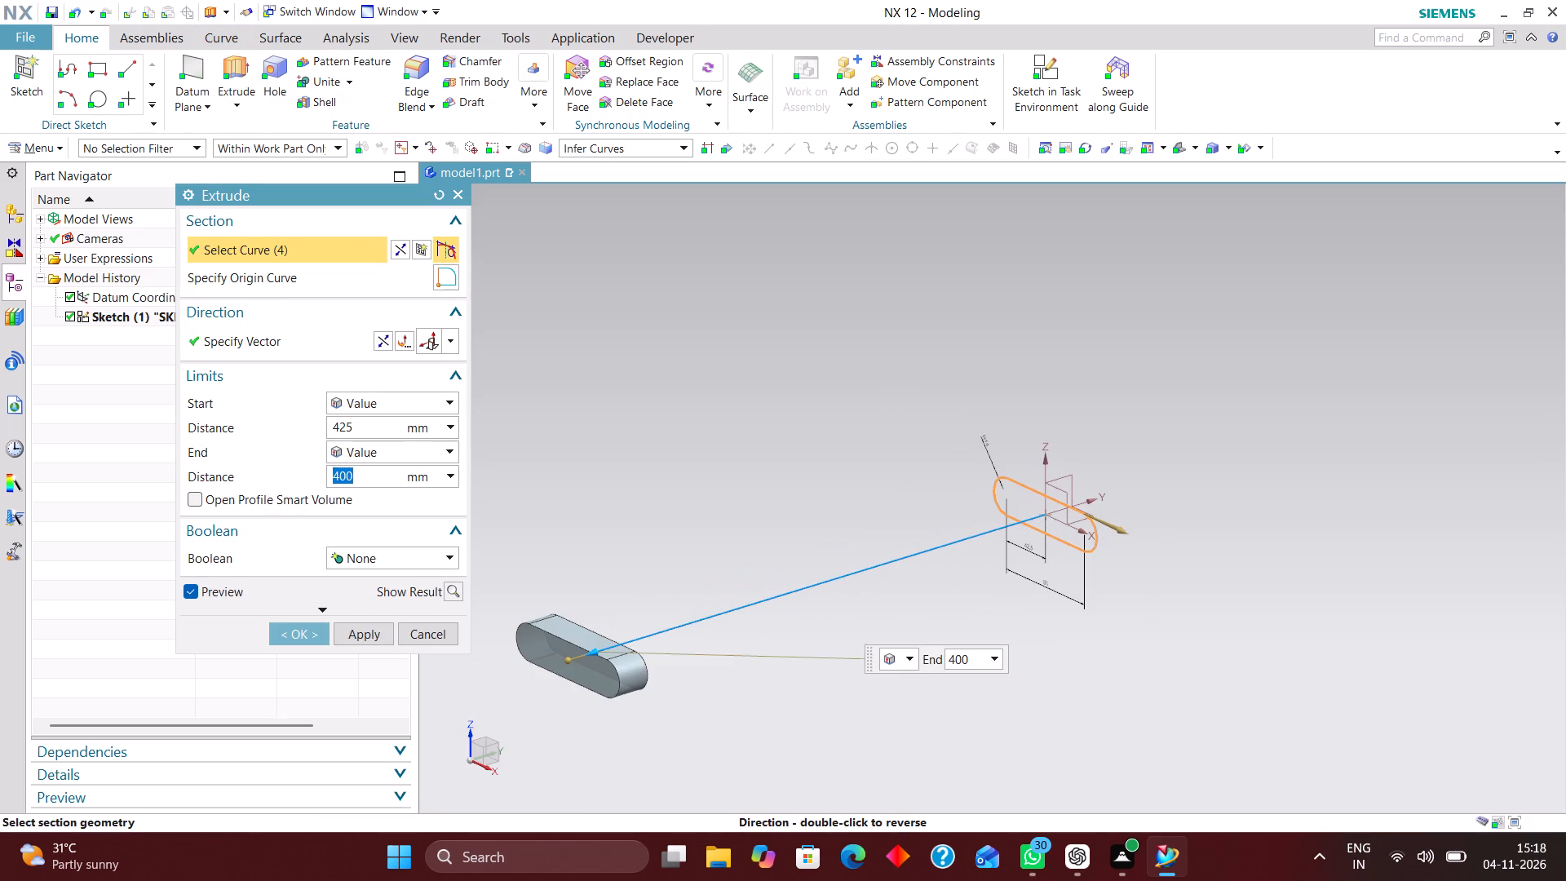
click(414, 401)
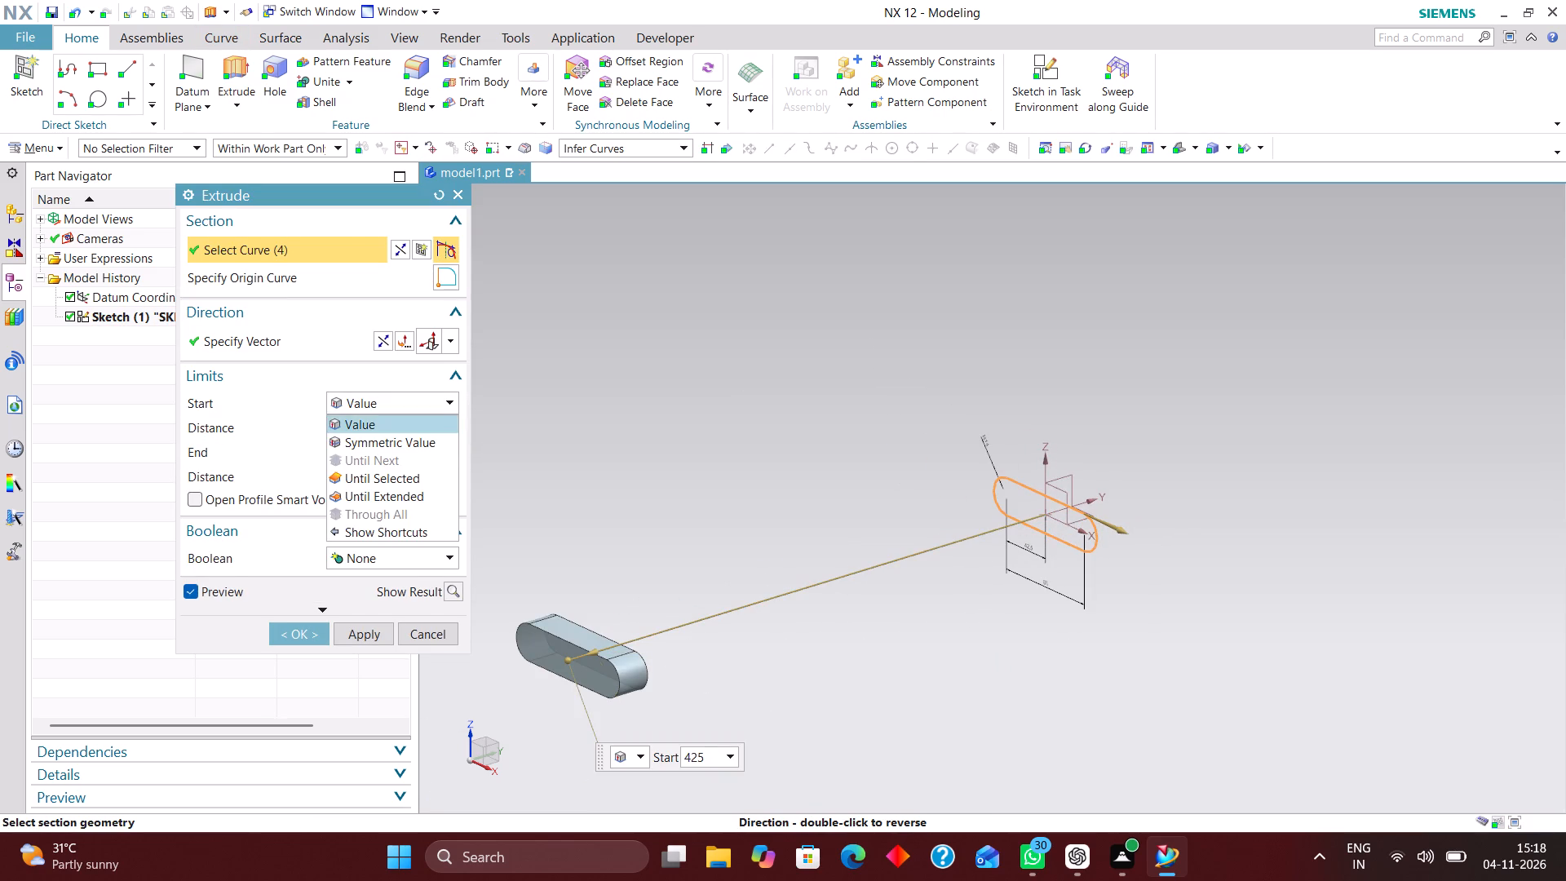
click(414, 440)
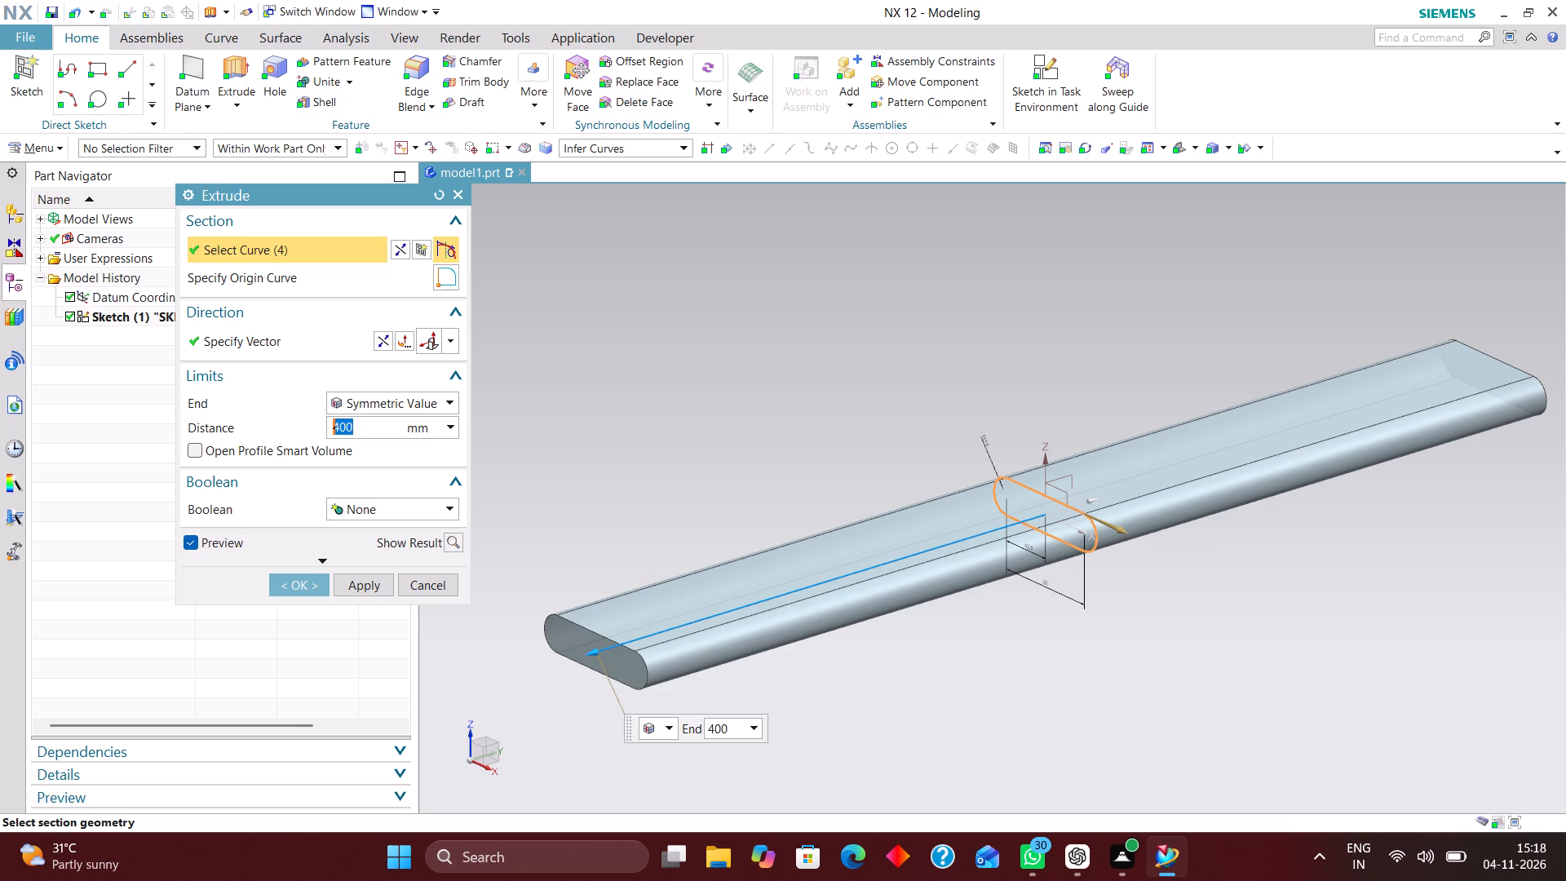
text(66)
key(slash)
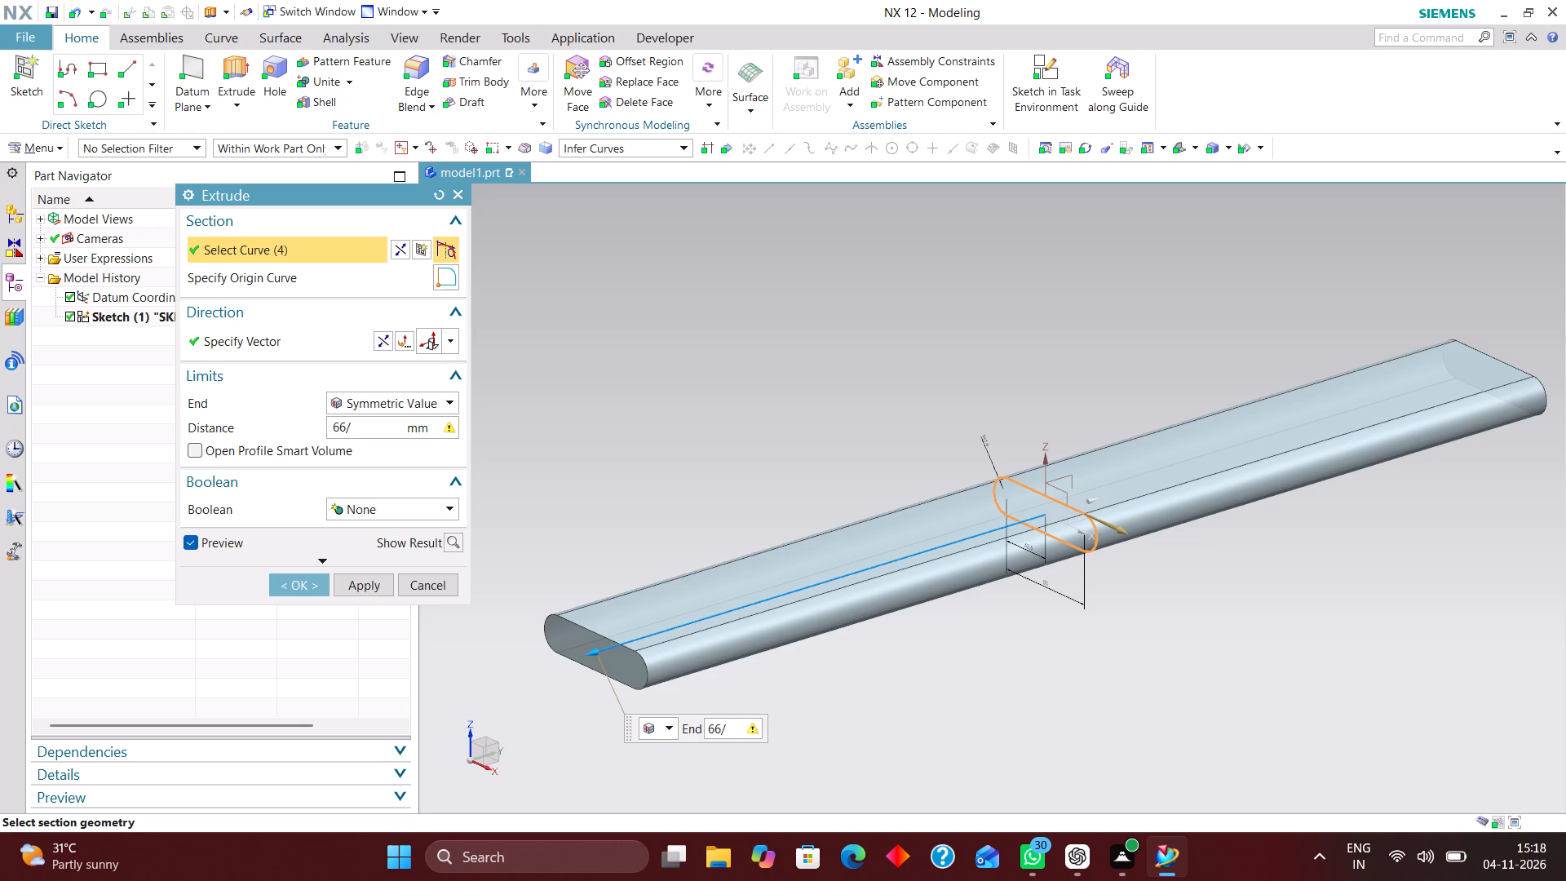
key(2)
key(Return)
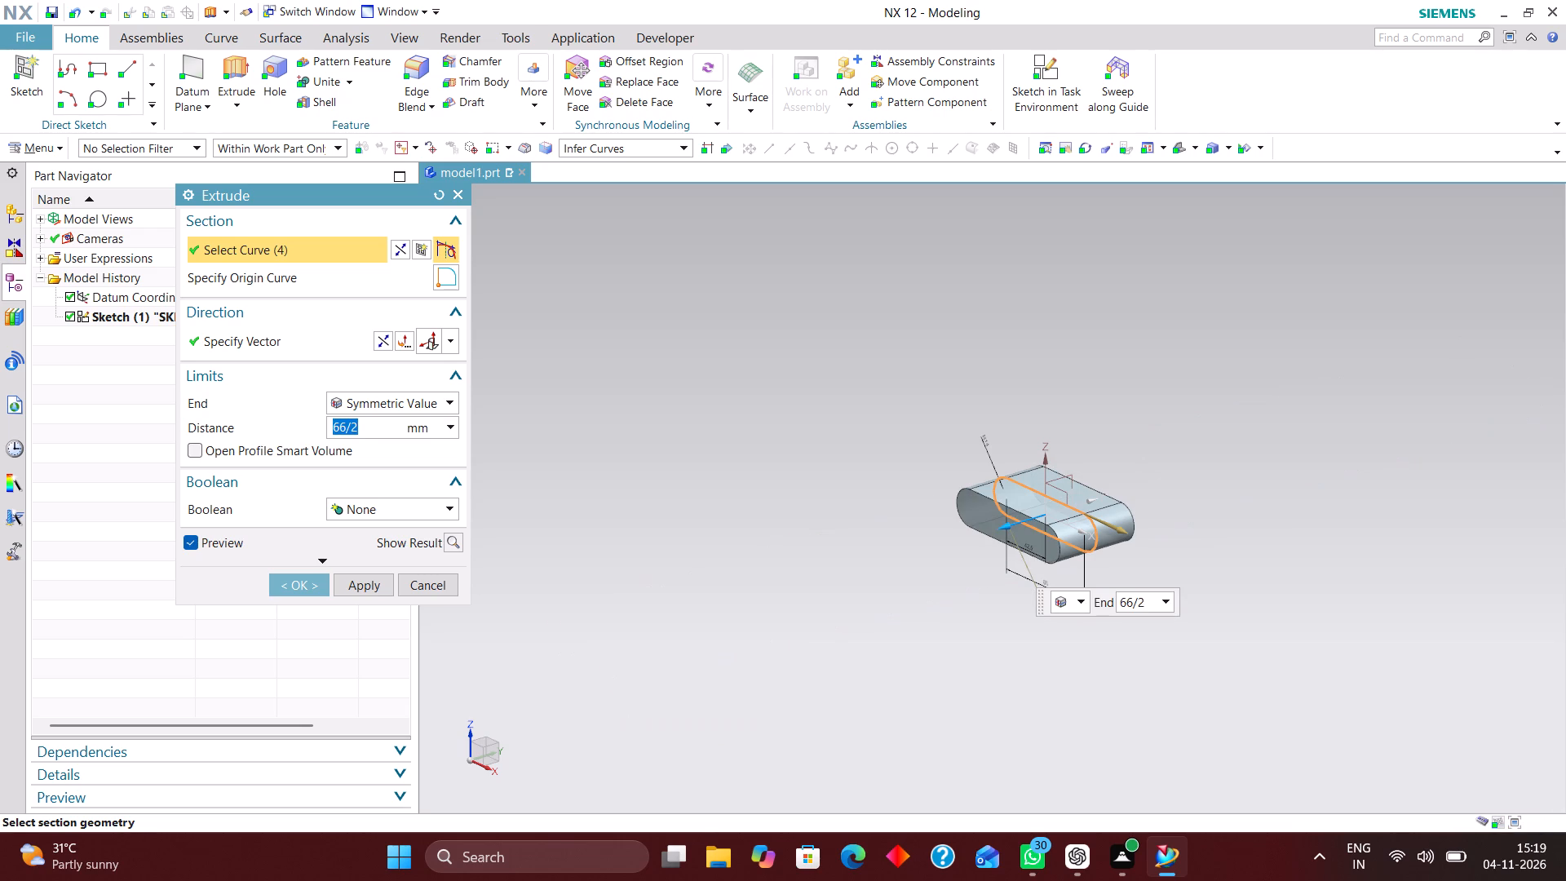
scroll(1033, 507, up, 3)
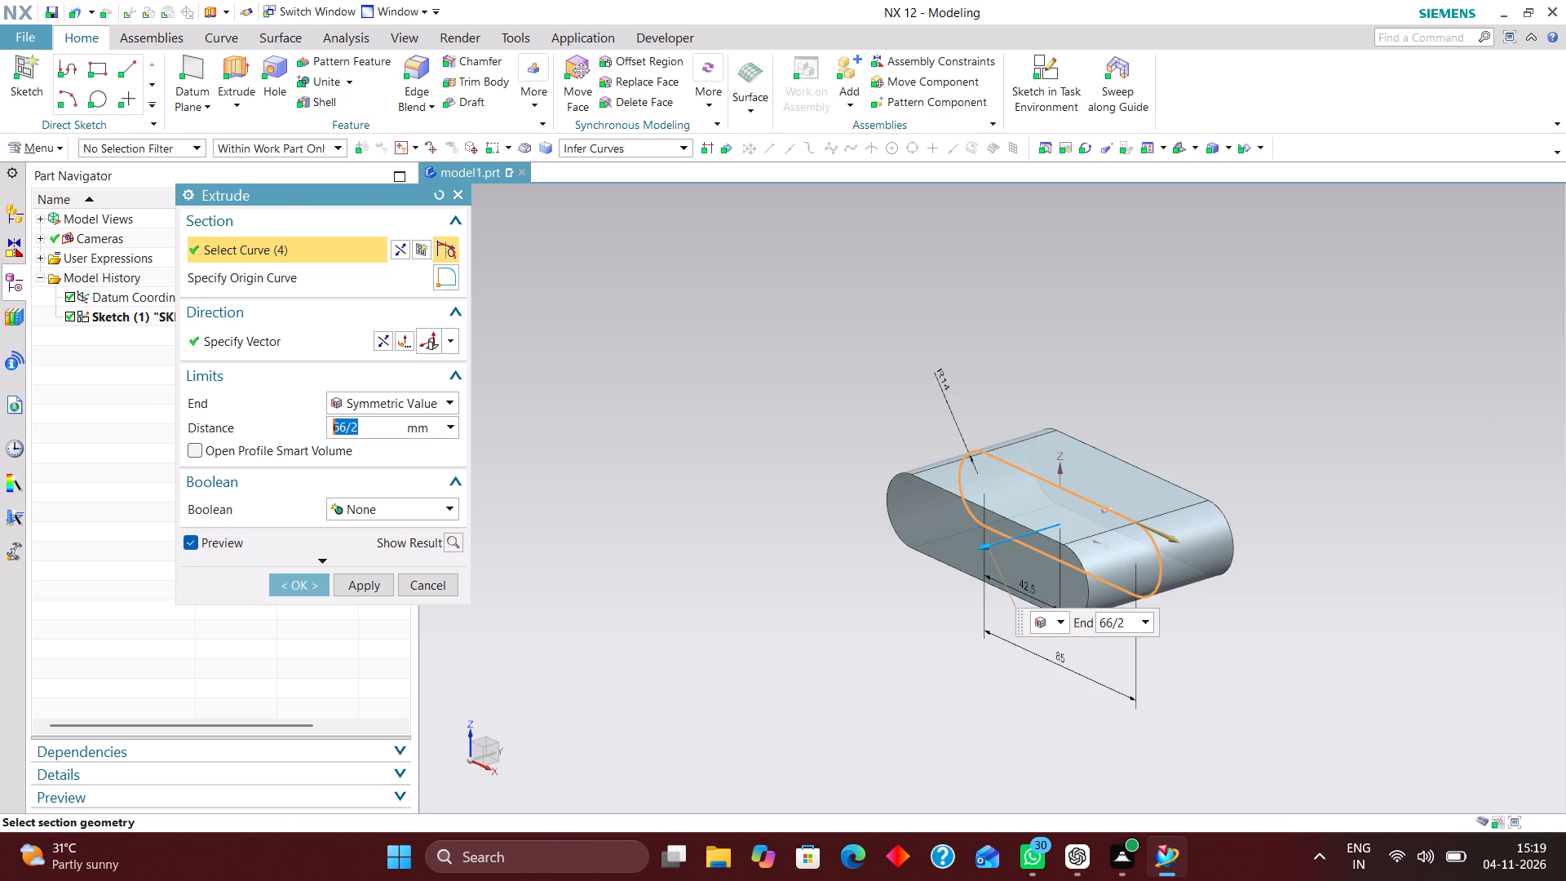
click(303, 589)
right_drag(1161, 556, 1158, 649)
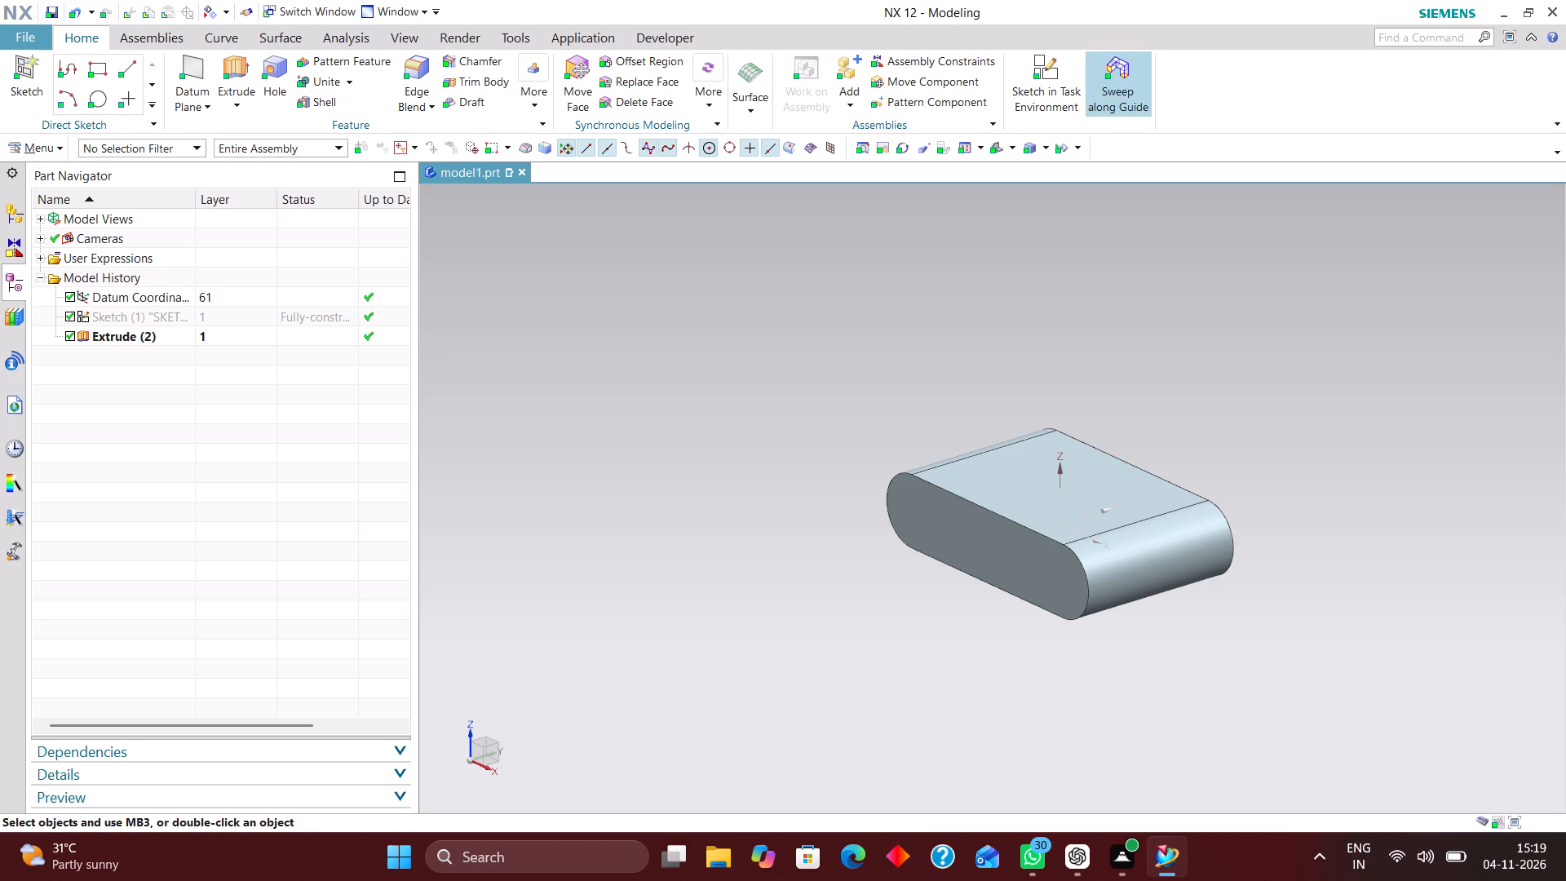
Create a new sketch on the XY datum plane in the task environment.
click(1052, 73)
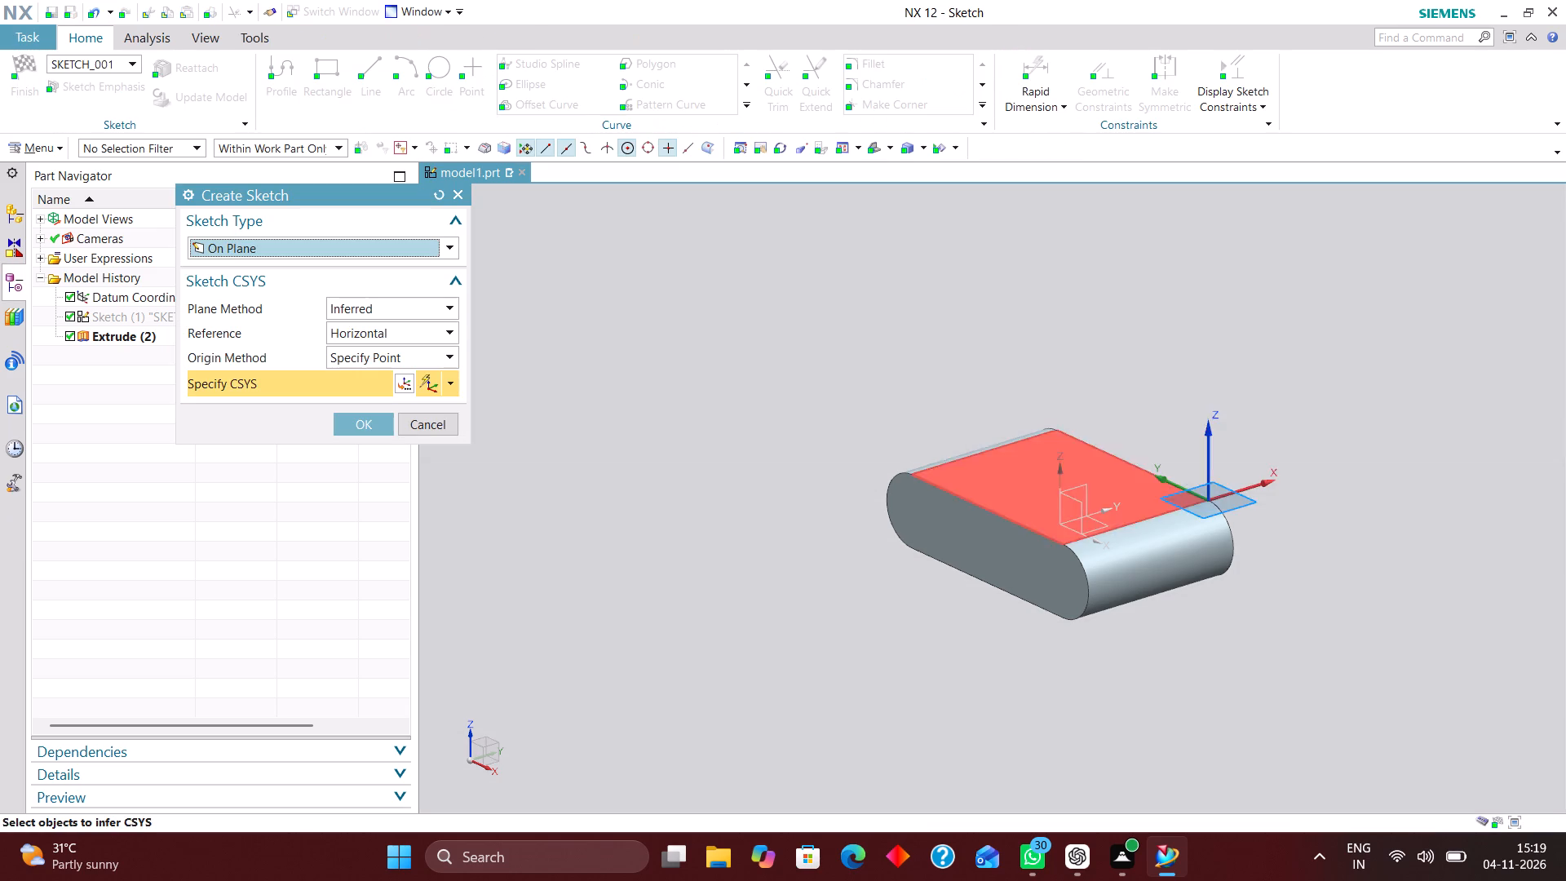
click(1090, 533)
click(371, 424)
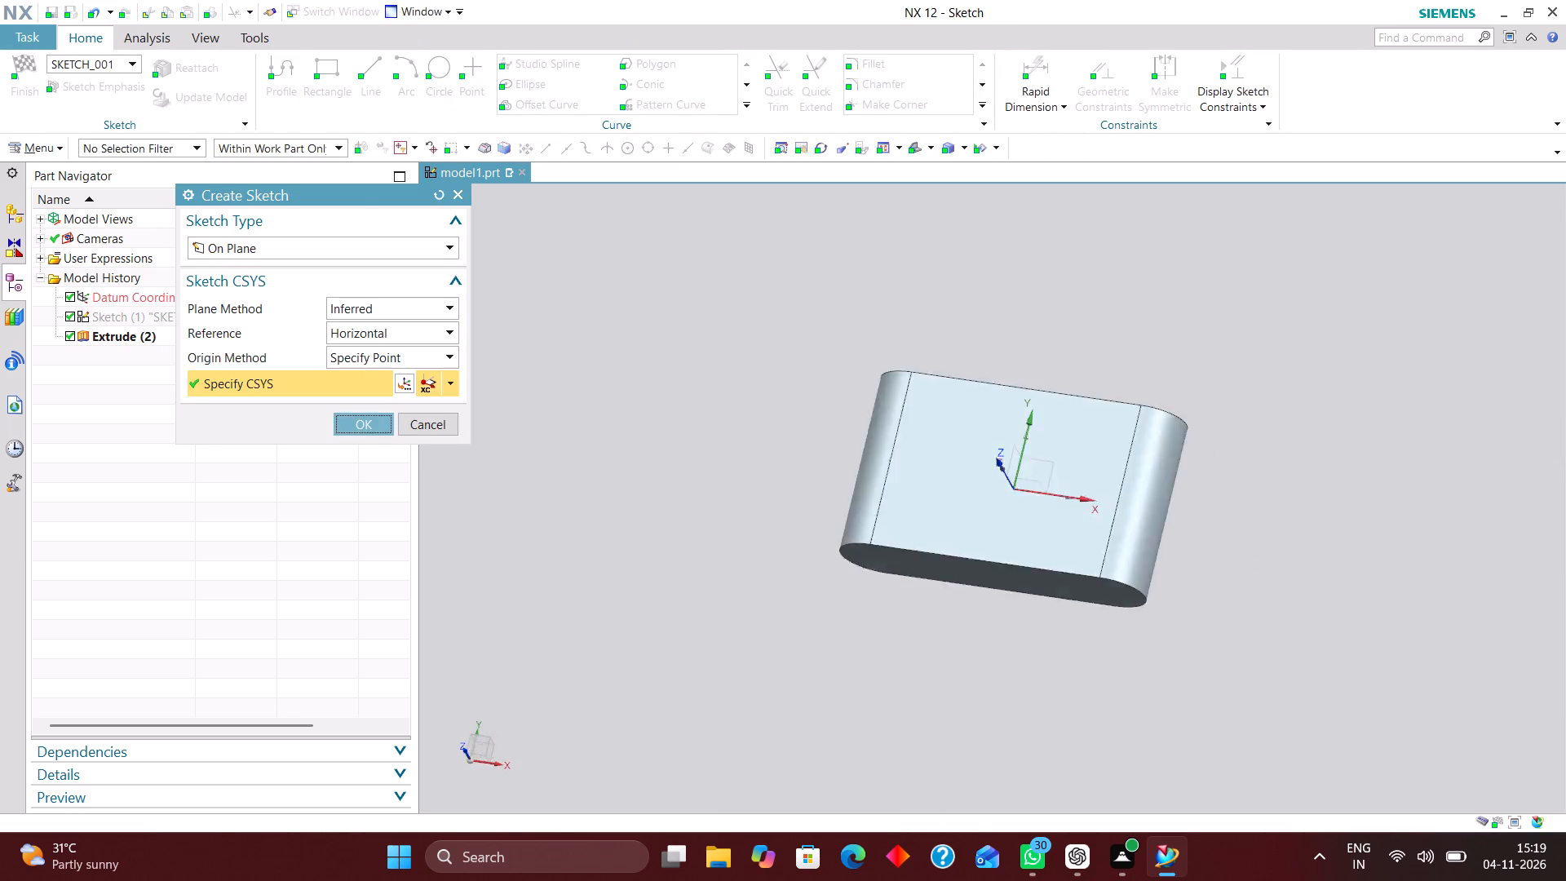
Draw a small circle just outside the body's lower-right corner, centred about 67 mm from the Y axis.
click(438, 75)
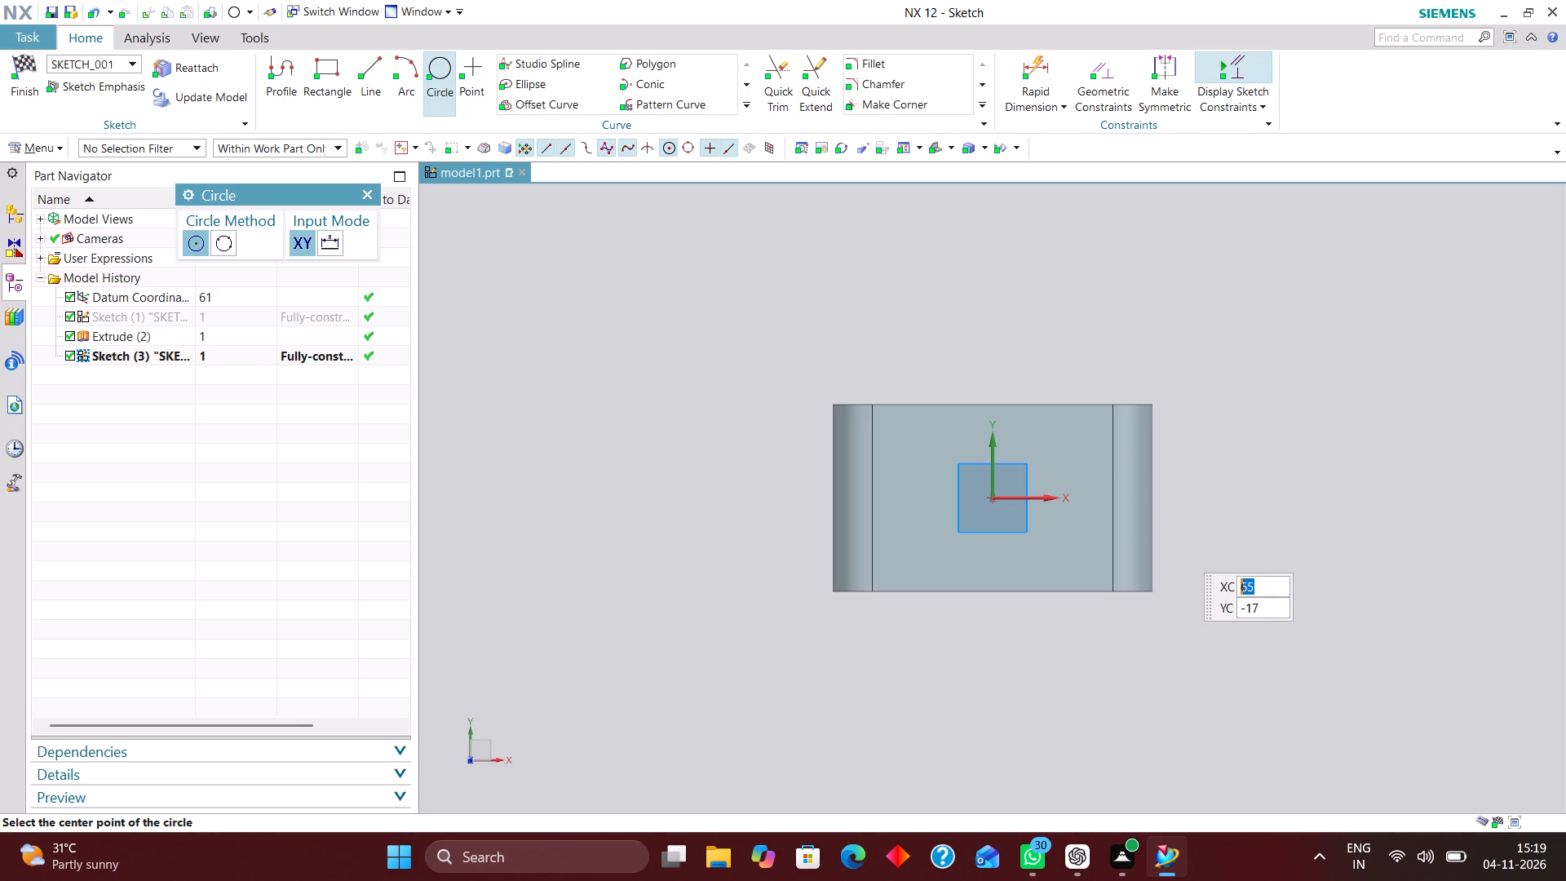
click(1182, 571)
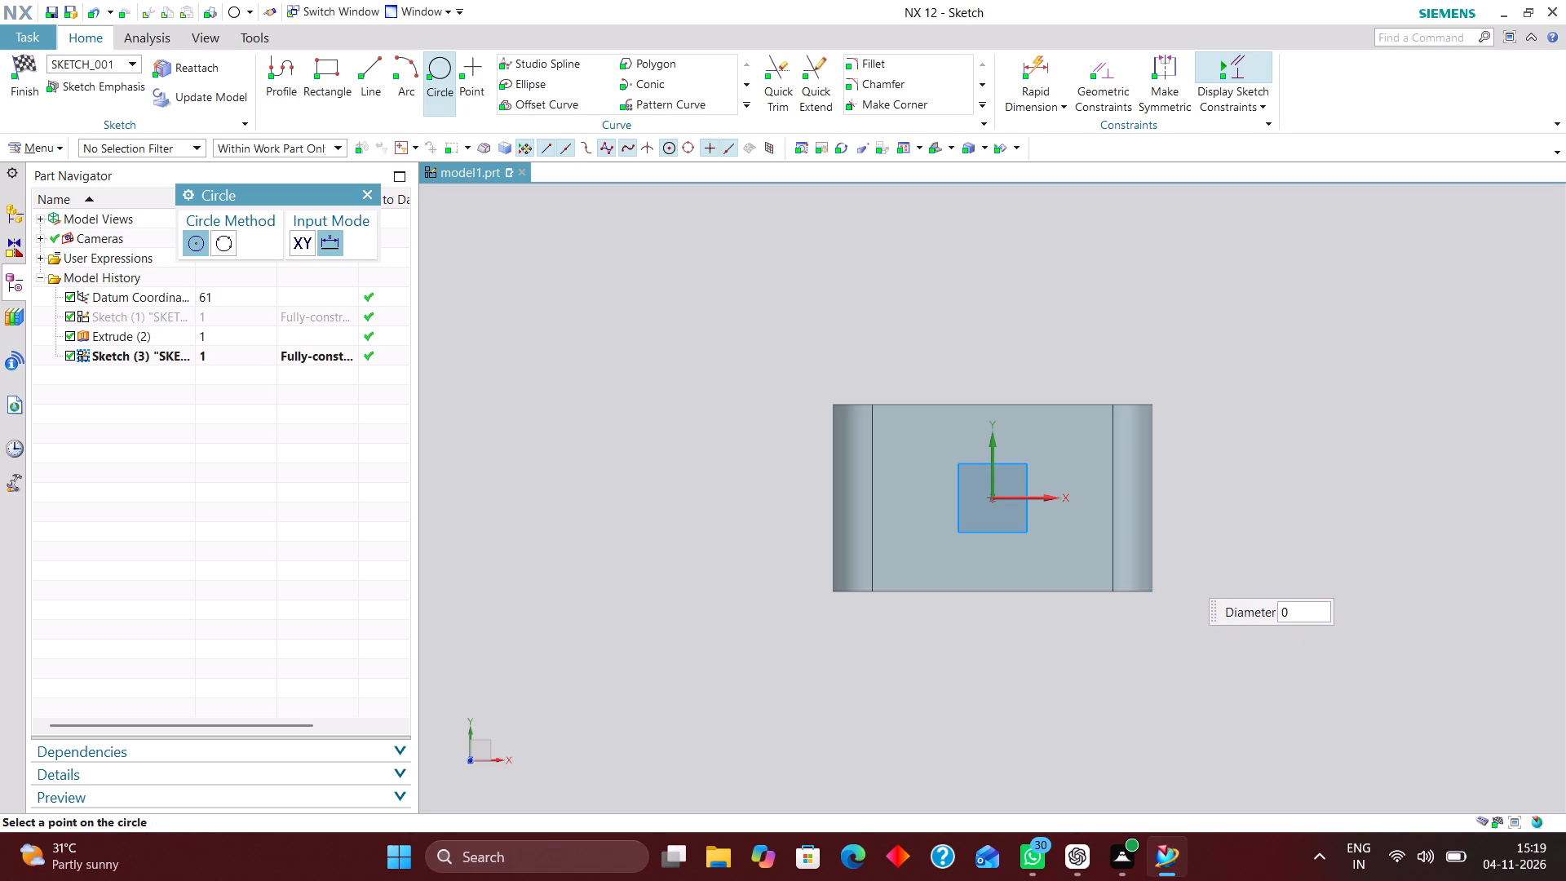
click(1197, 587)
Dimension the horizontal distance from the Y axis to the small circle's centre as 60 mm.
click(1050, 75)
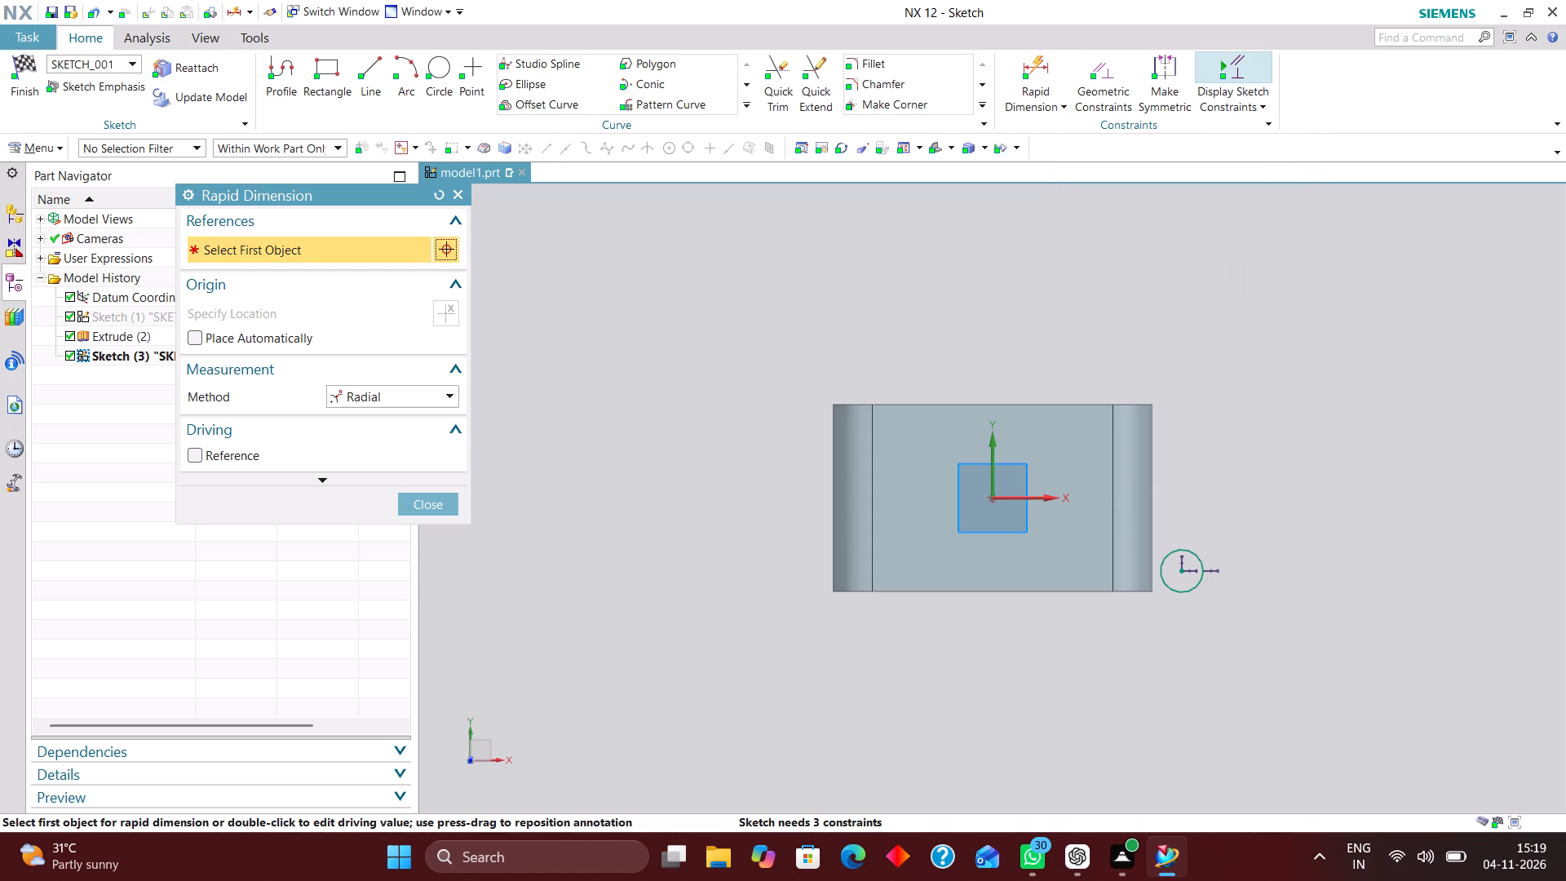
click(395, 394)
click(387, 415)
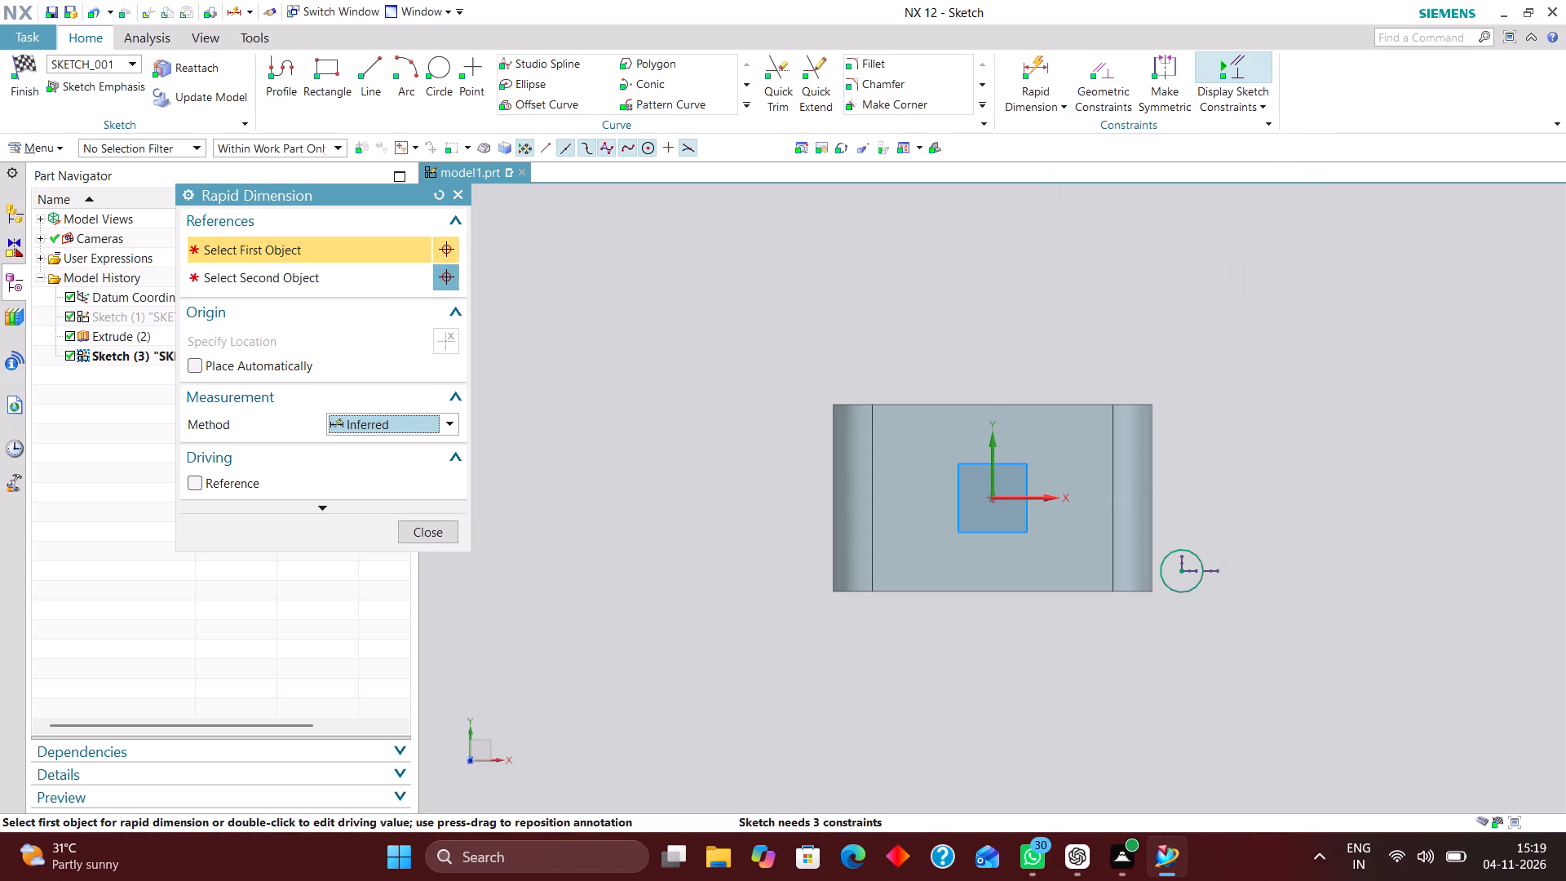
click(990, 464)
click(1185, 569)
click(1099, 686)
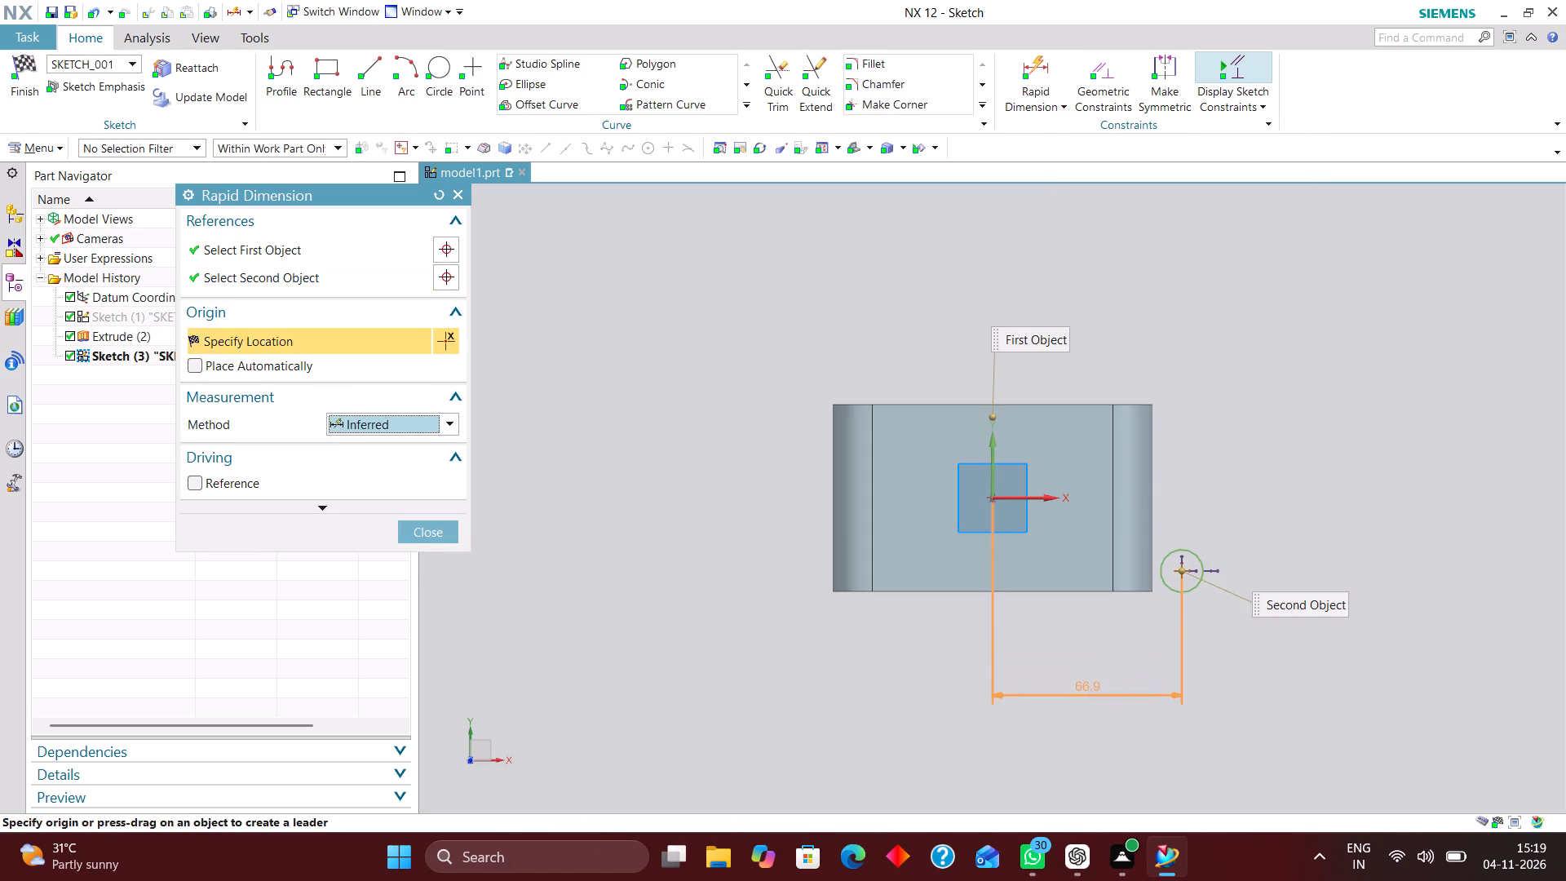
text(60)
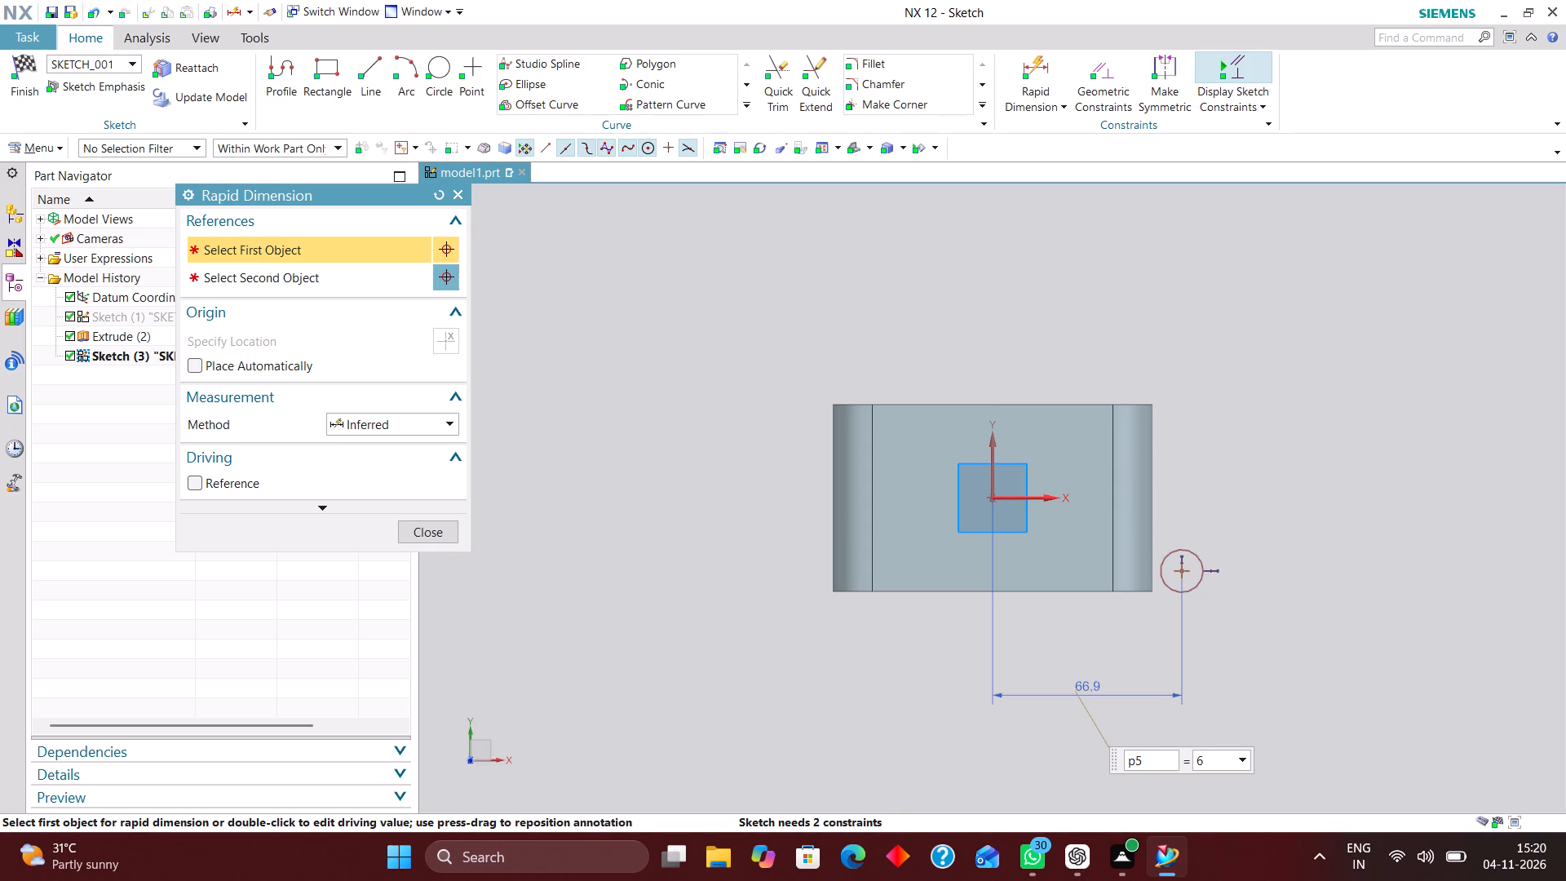
key(Return)
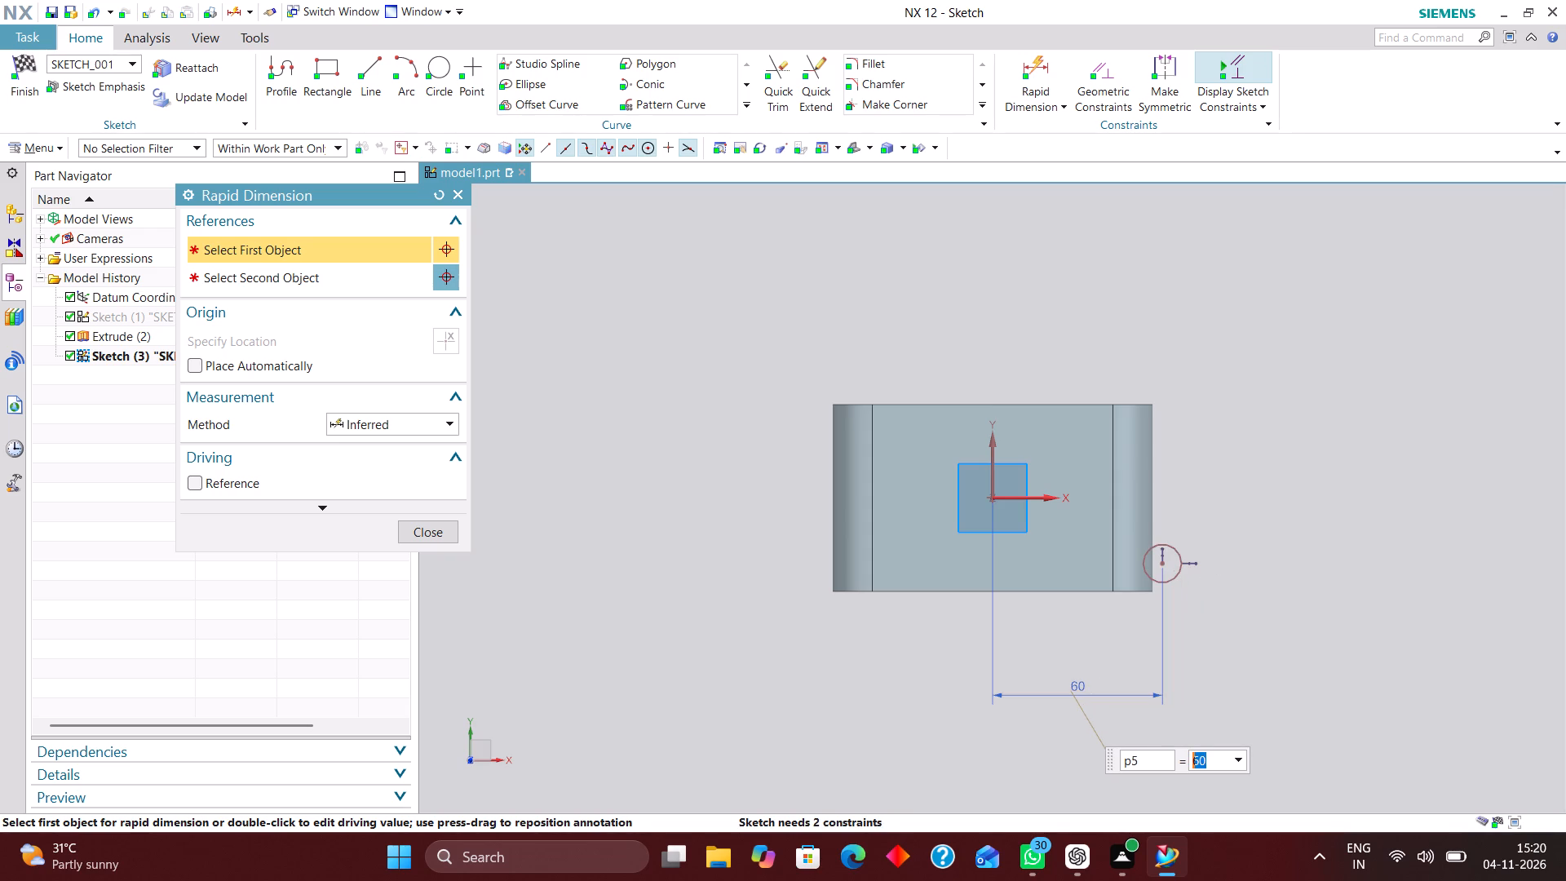
Add a radial dimension of 6 mm to the small circle.
click(391, 423)
click(391, 569)
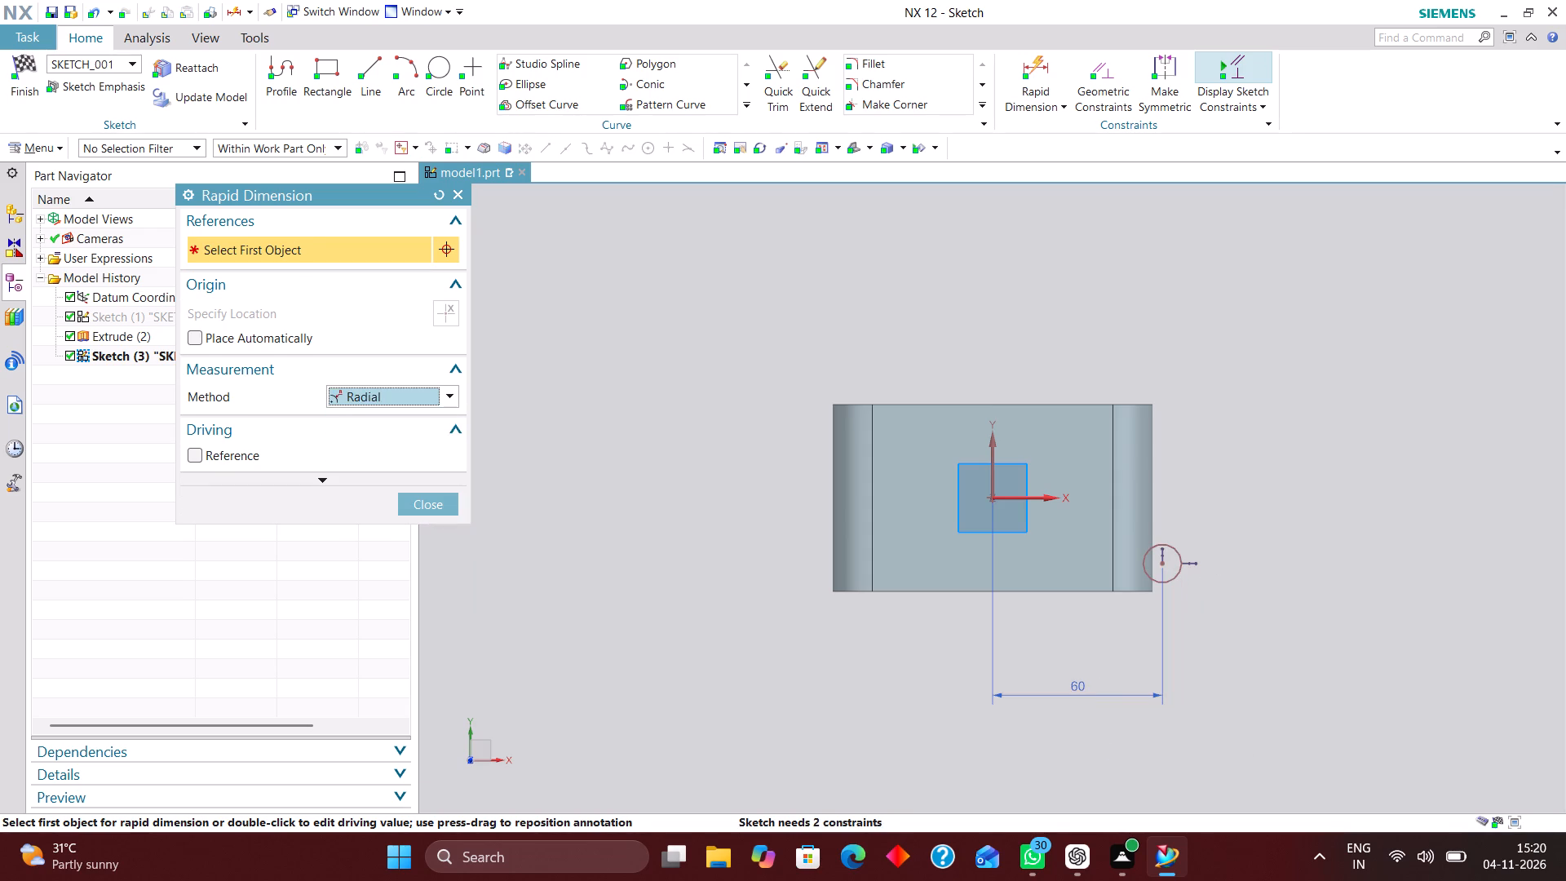
click(1170, 547)
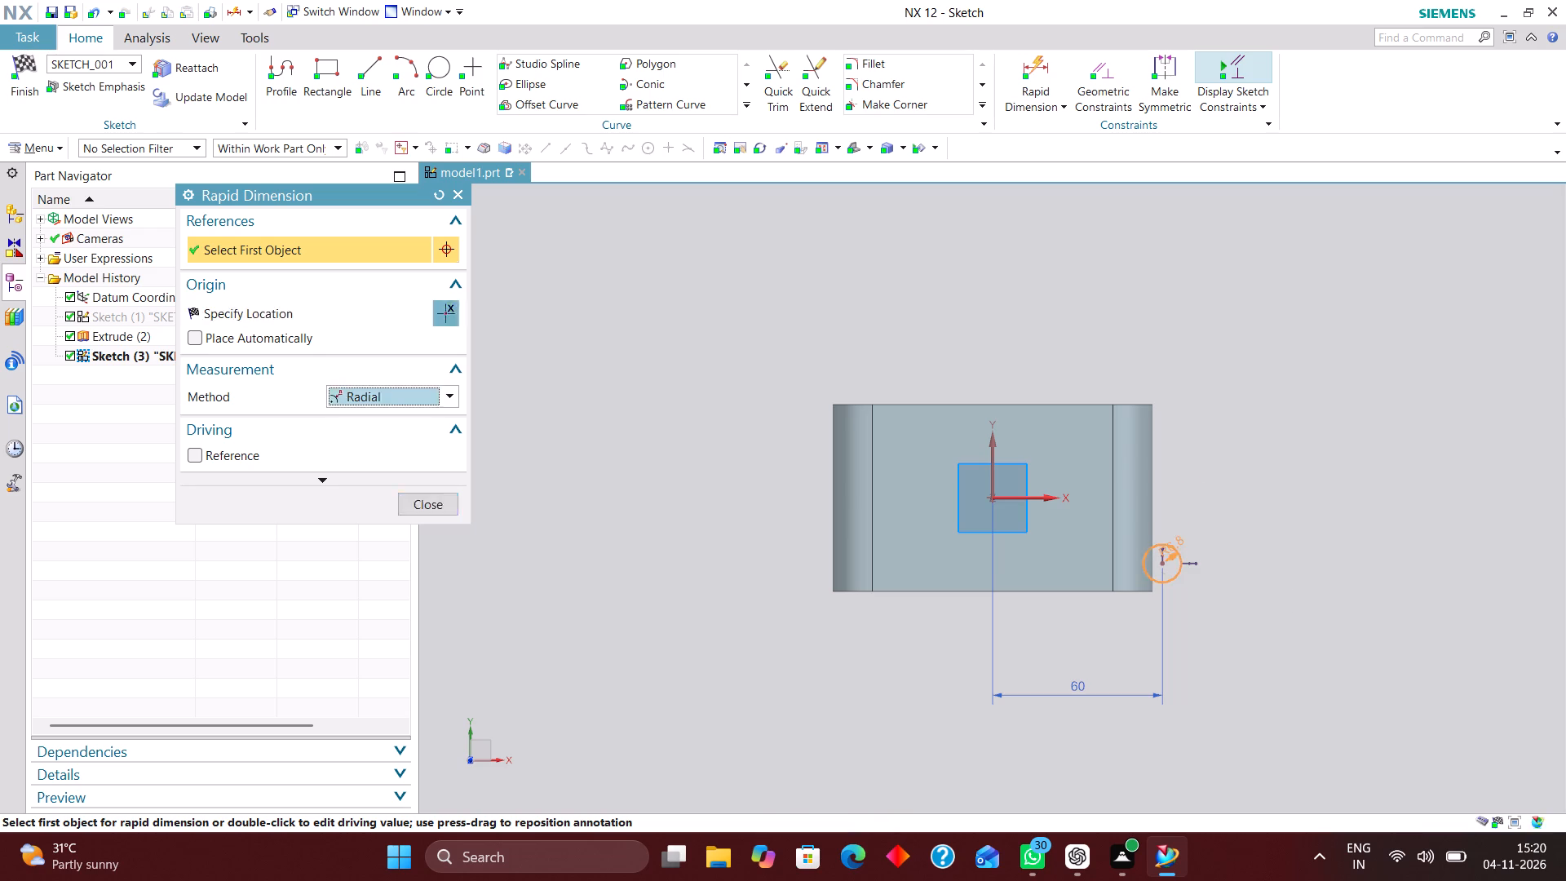
click(1188, 491)
key(6)
key(Return)
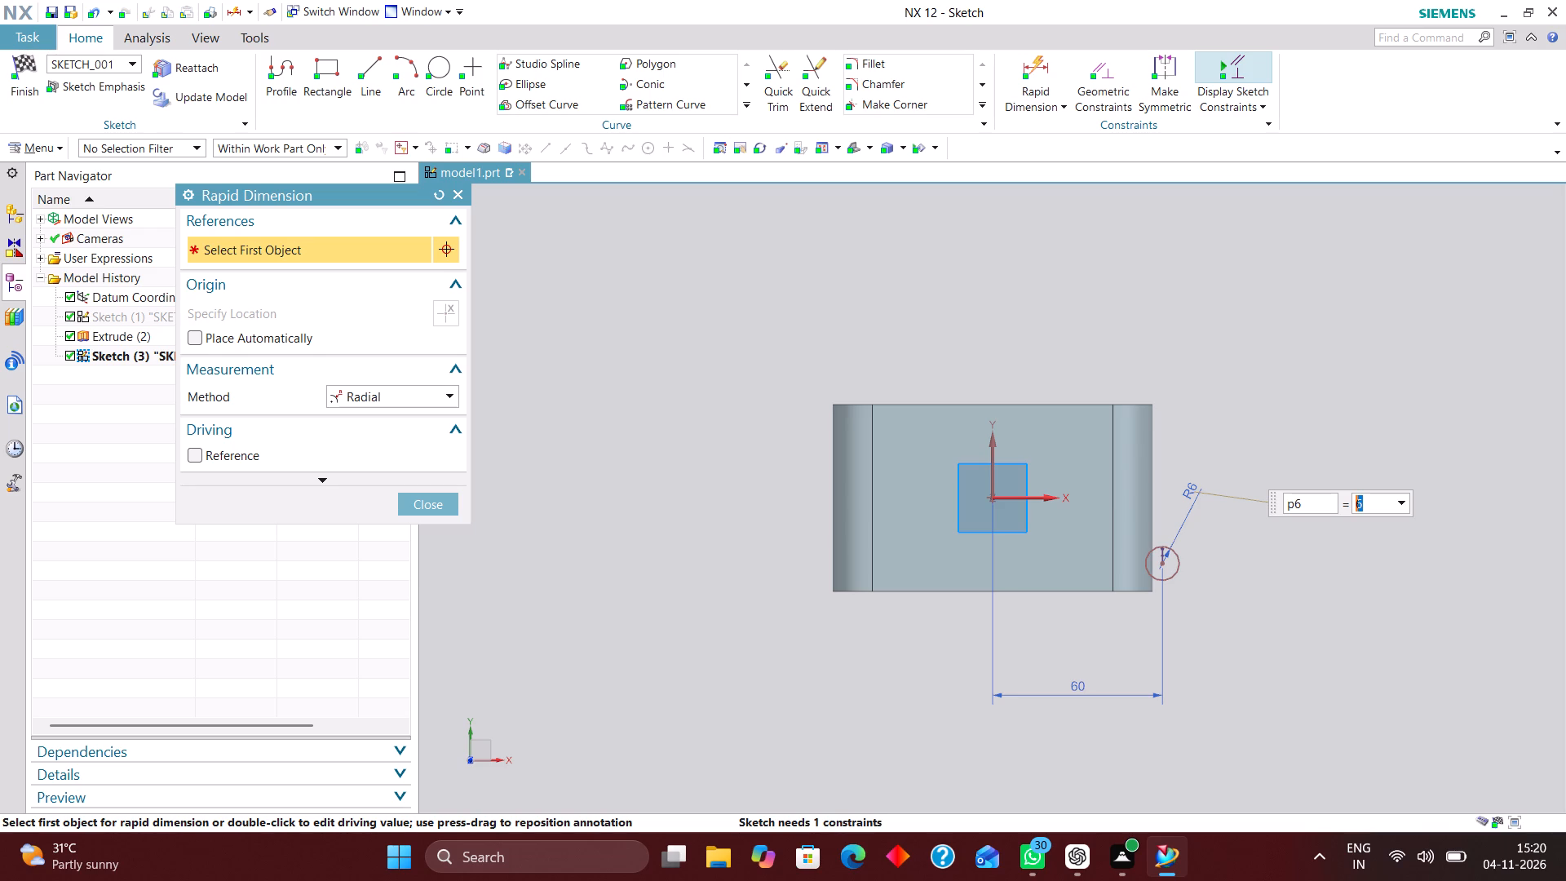
Dimension the vertical distance from the X axis to the small circle's centre as 54/2 (27 mm), using the Inferred method.
click(428, 398)
click(422, 423)
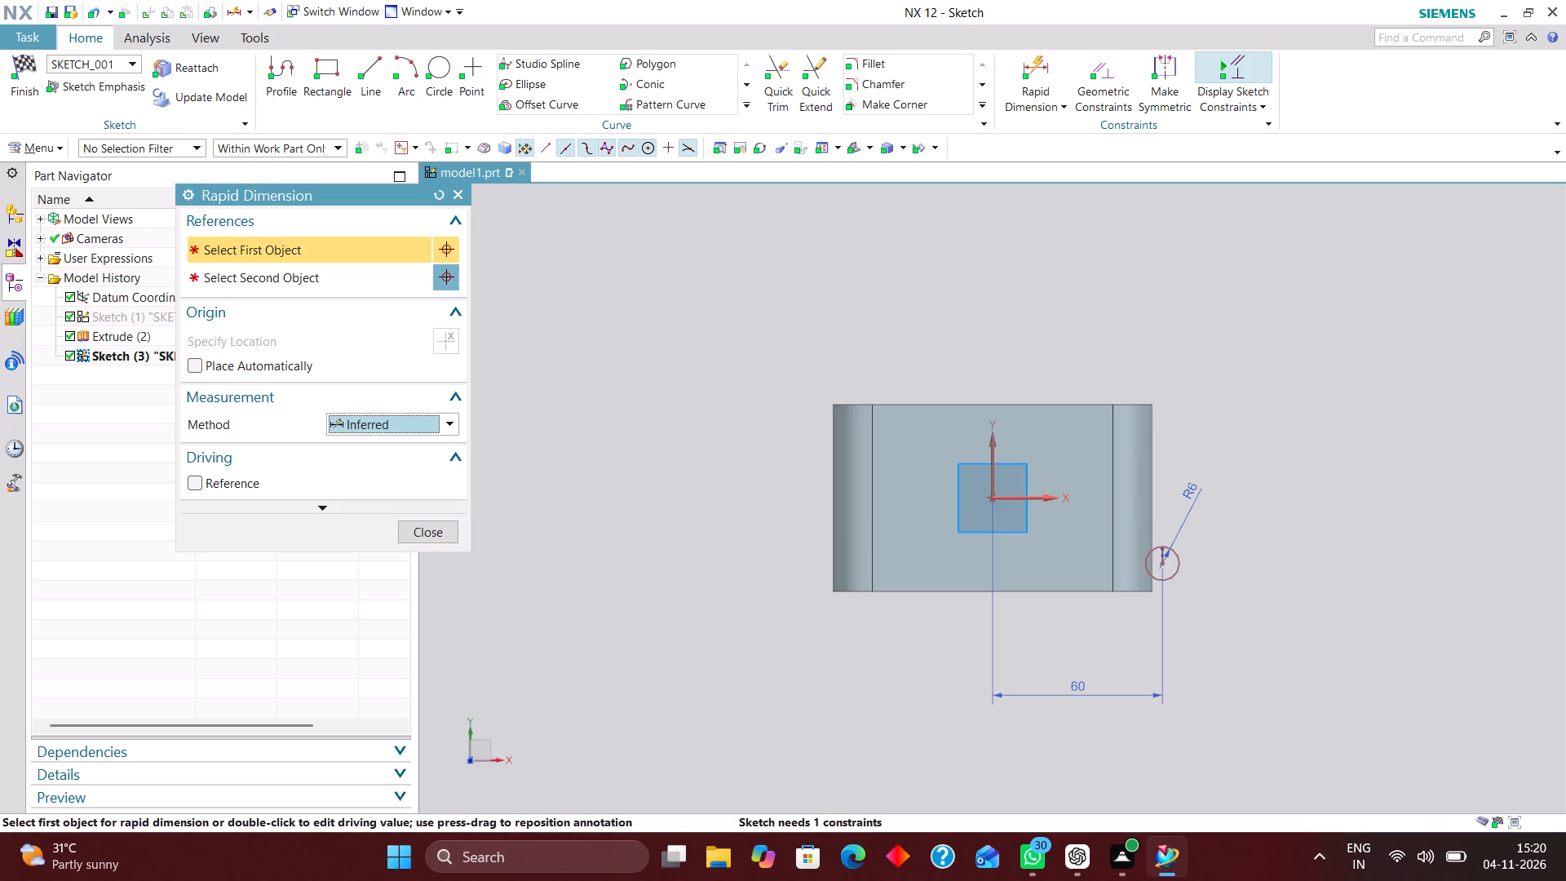
click(1008, 497)
click(1162, 566)
click(1269, 526)
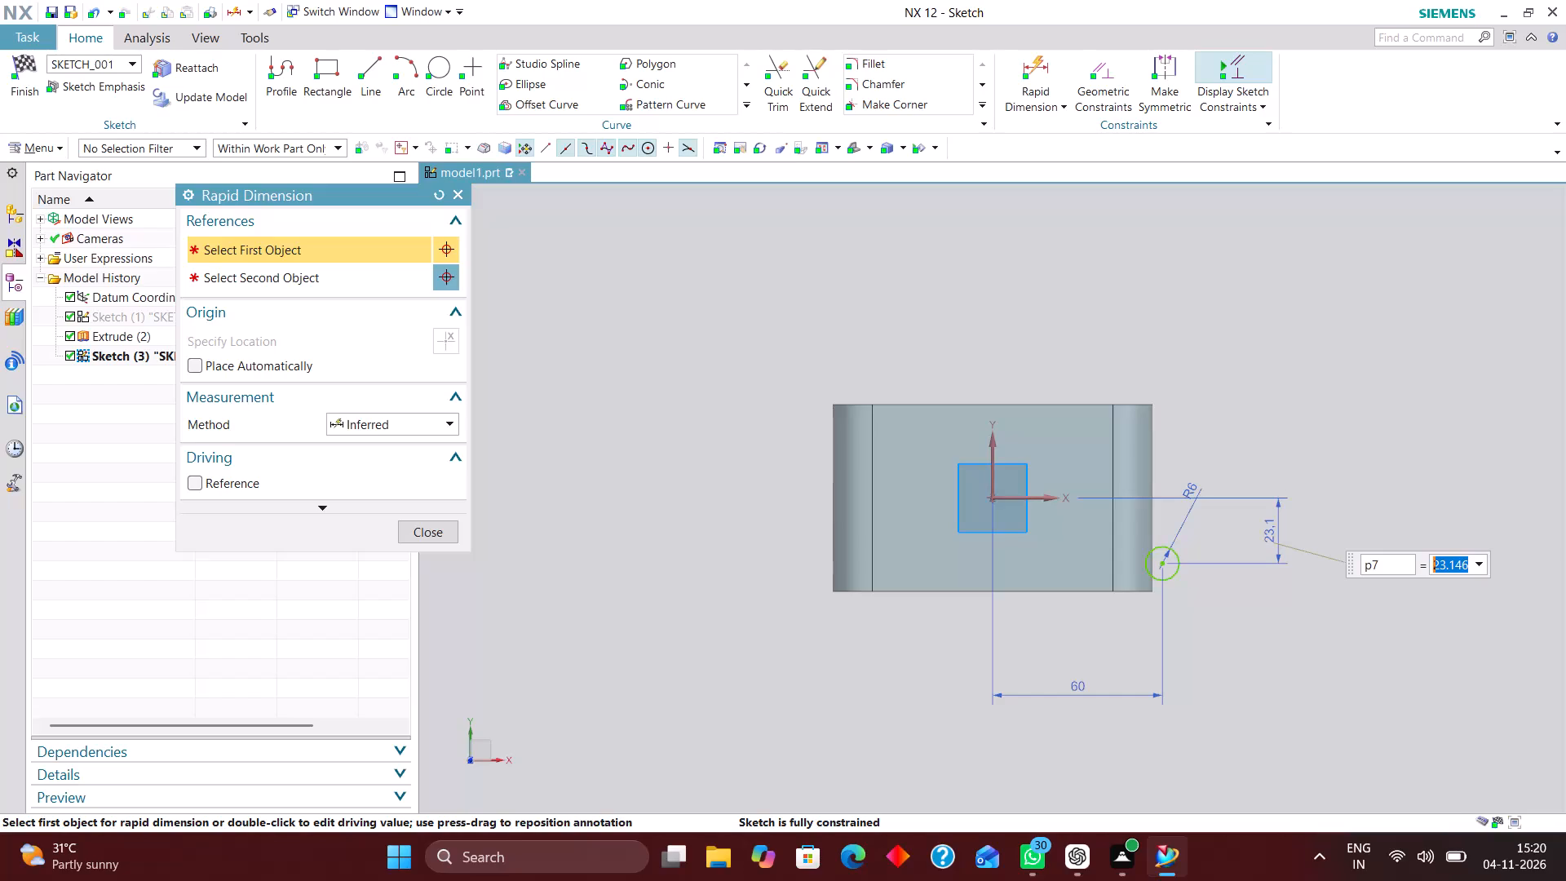
text(54)
key(Return)
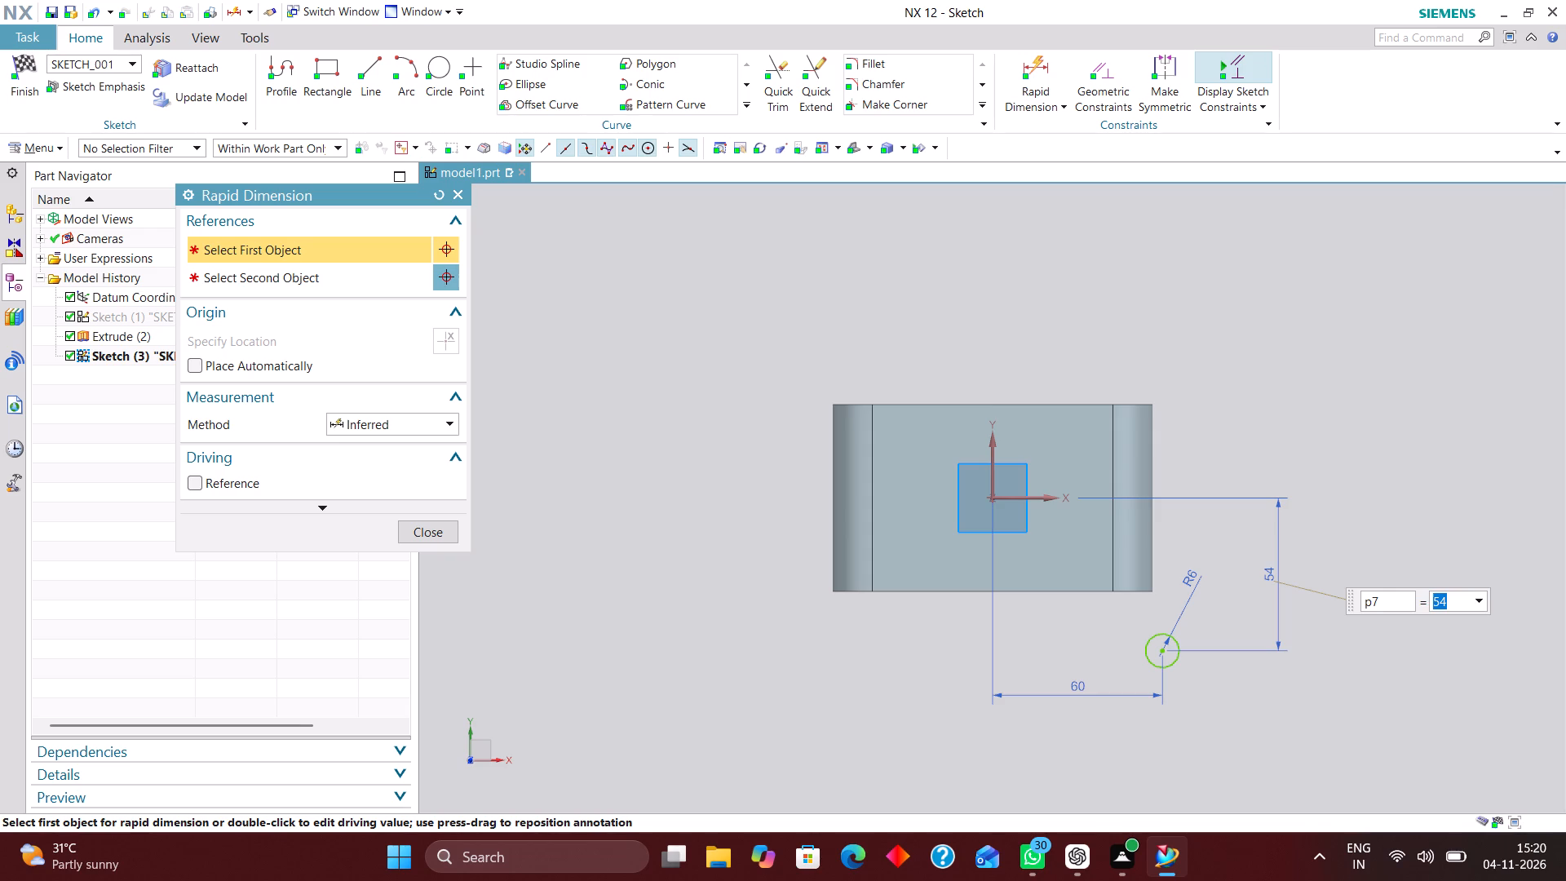
text(54/)
key(2)
key(Return)
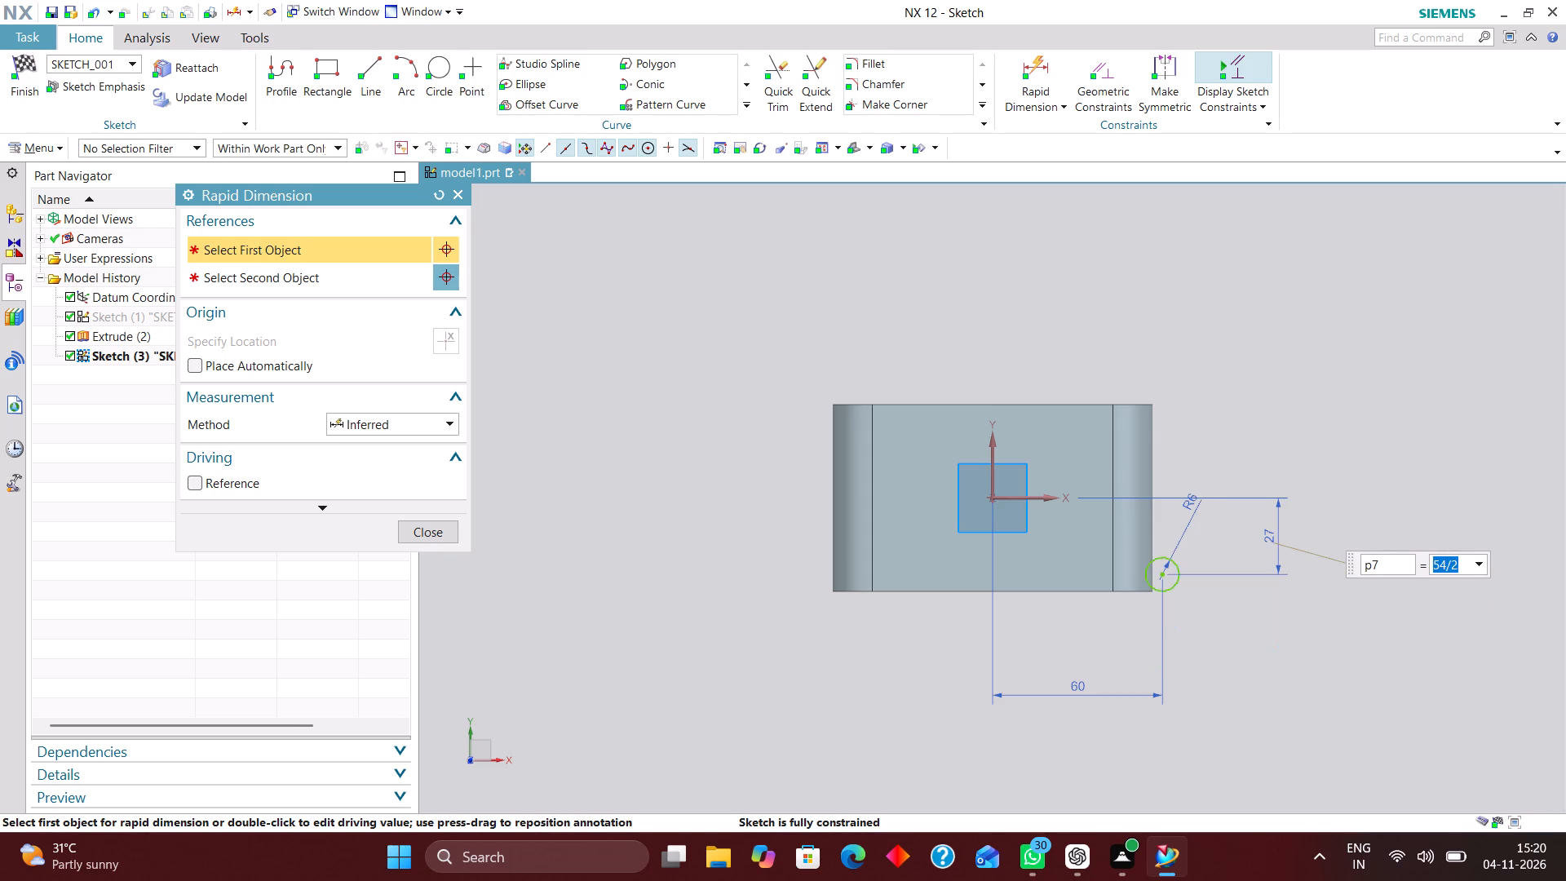
scroll(1170, 583, up, 7)
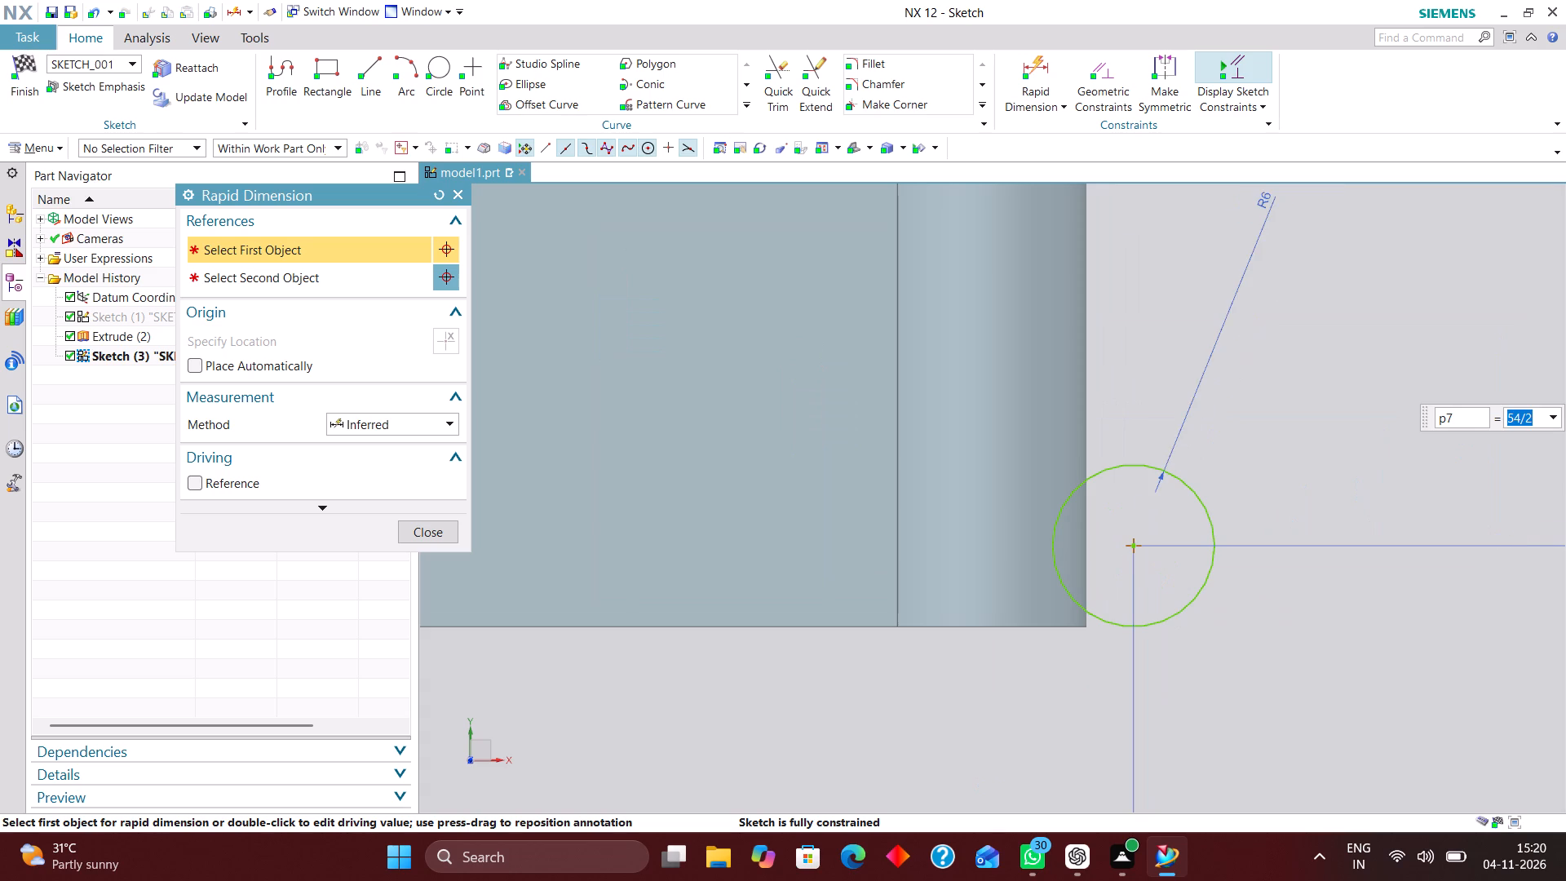
scroll(1167, 534, down, 4)
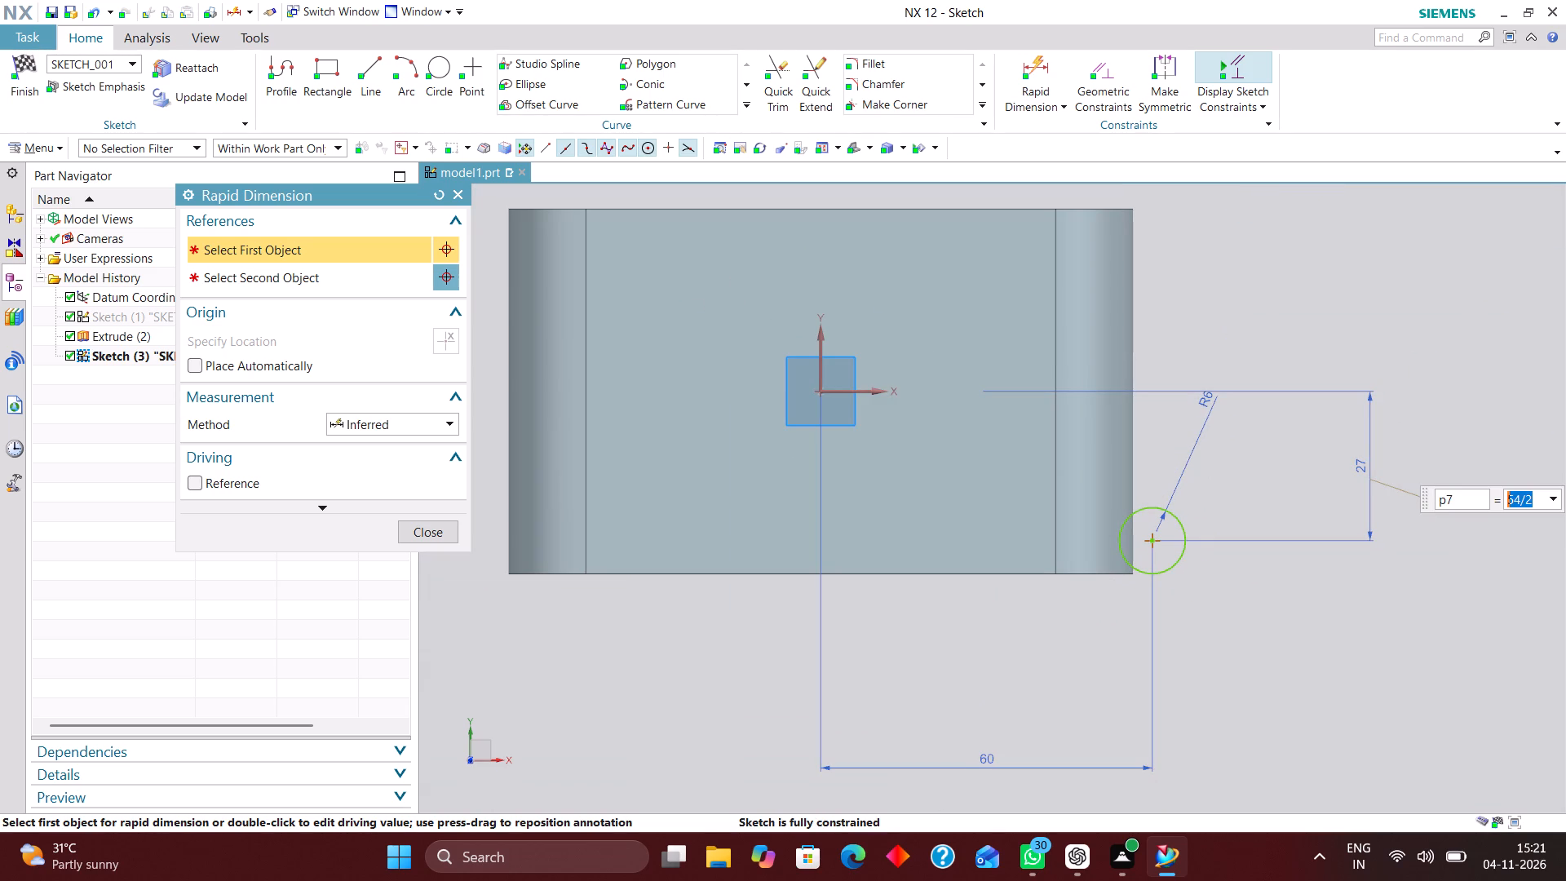
click(422, 525)
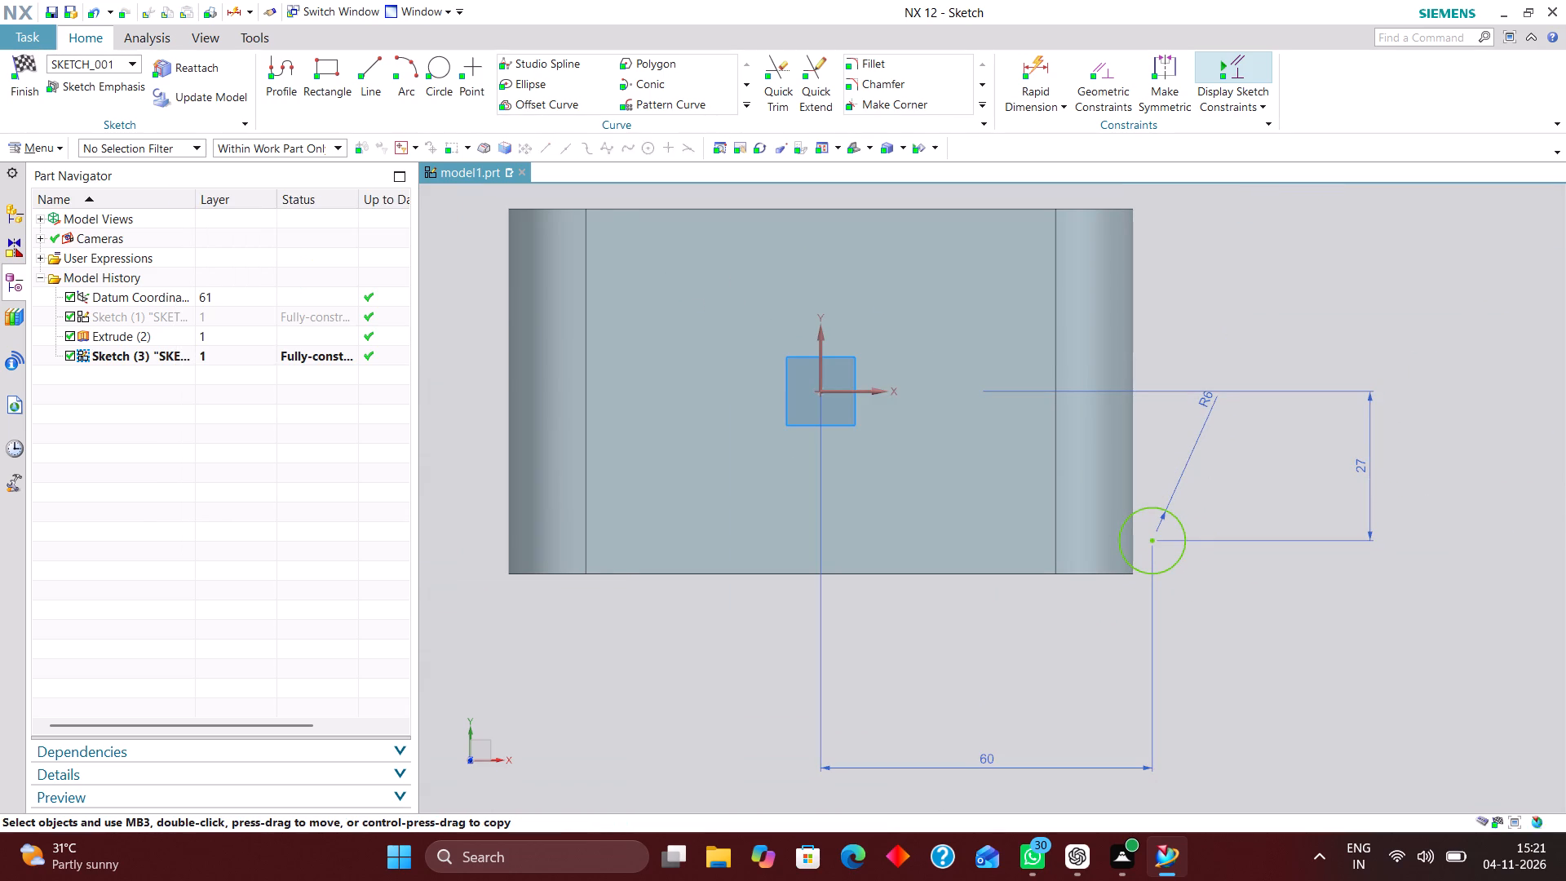
Draw two separate horizontal lines near the small circle, one just below it and one just above it.
click(370, 68)
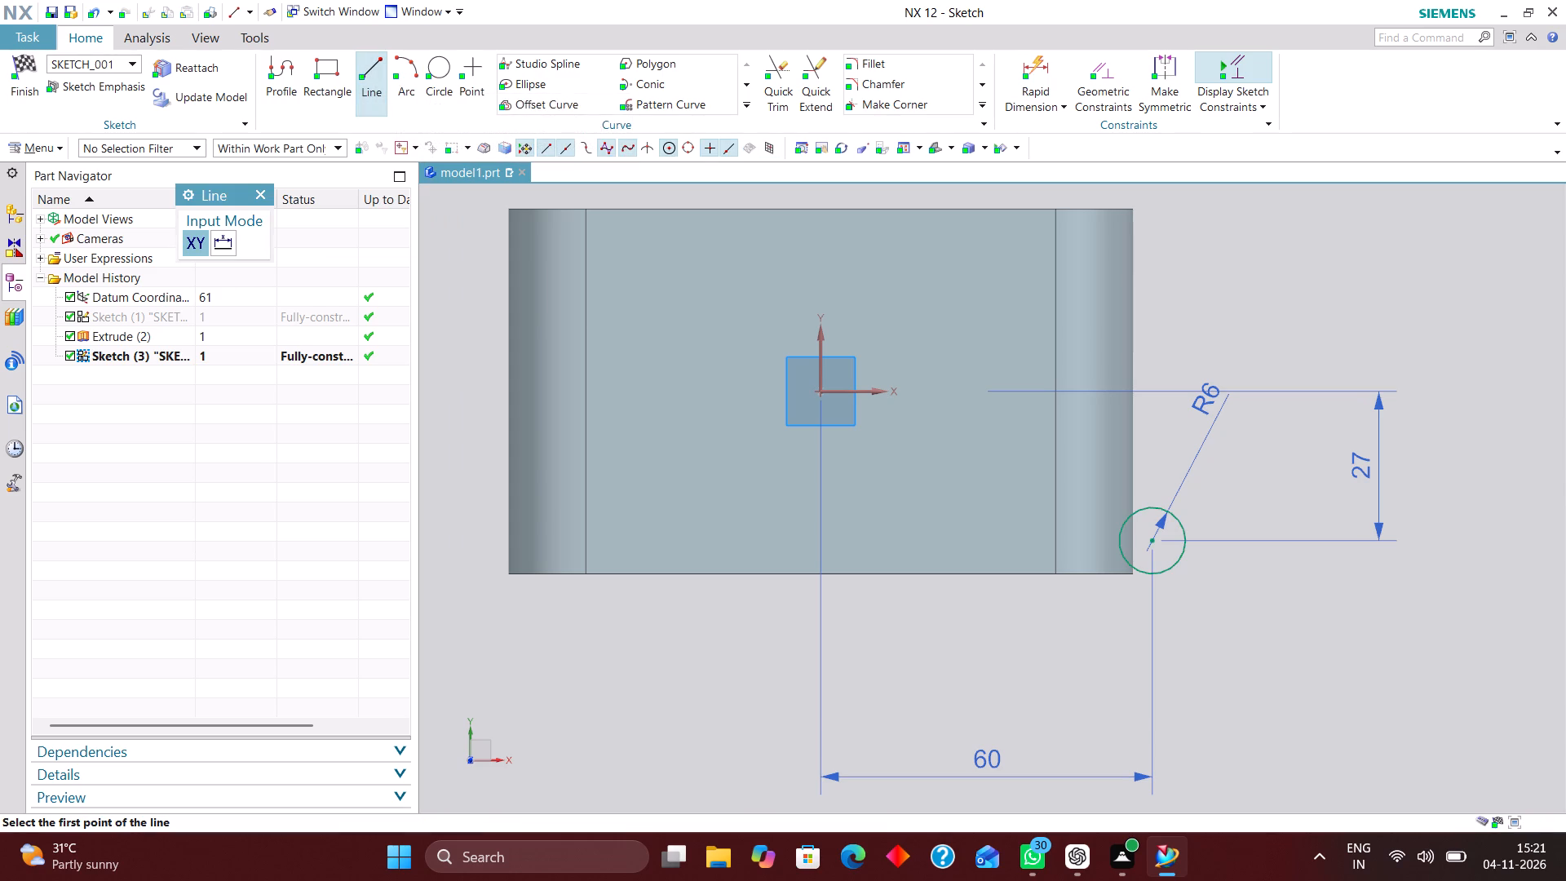
click(1078, 599)
click(1217, 603)
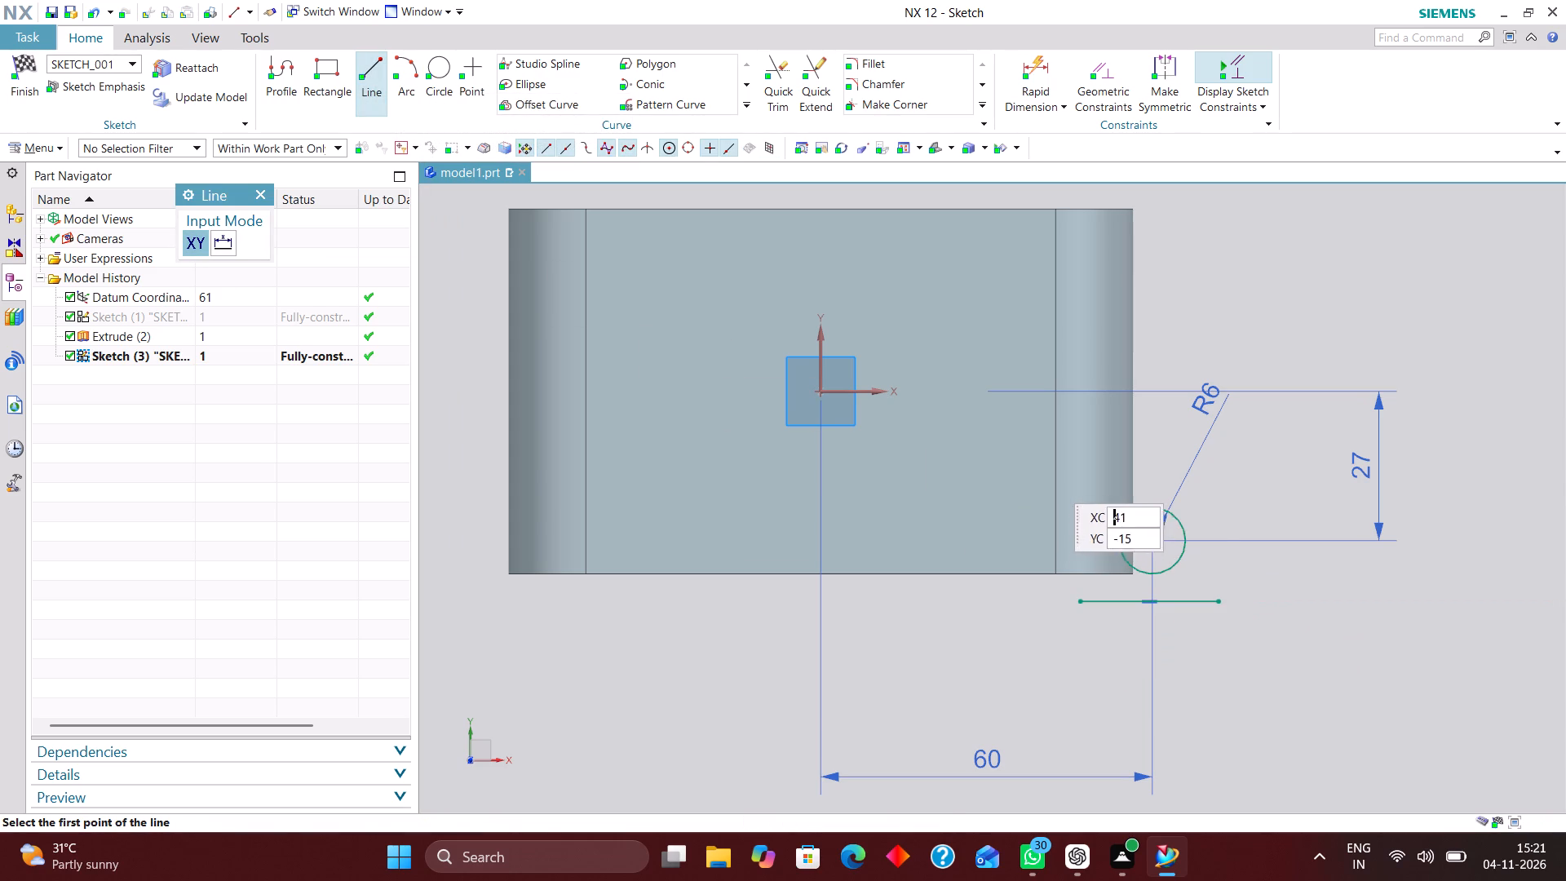
click(1045, 488)
click(1179, 487)
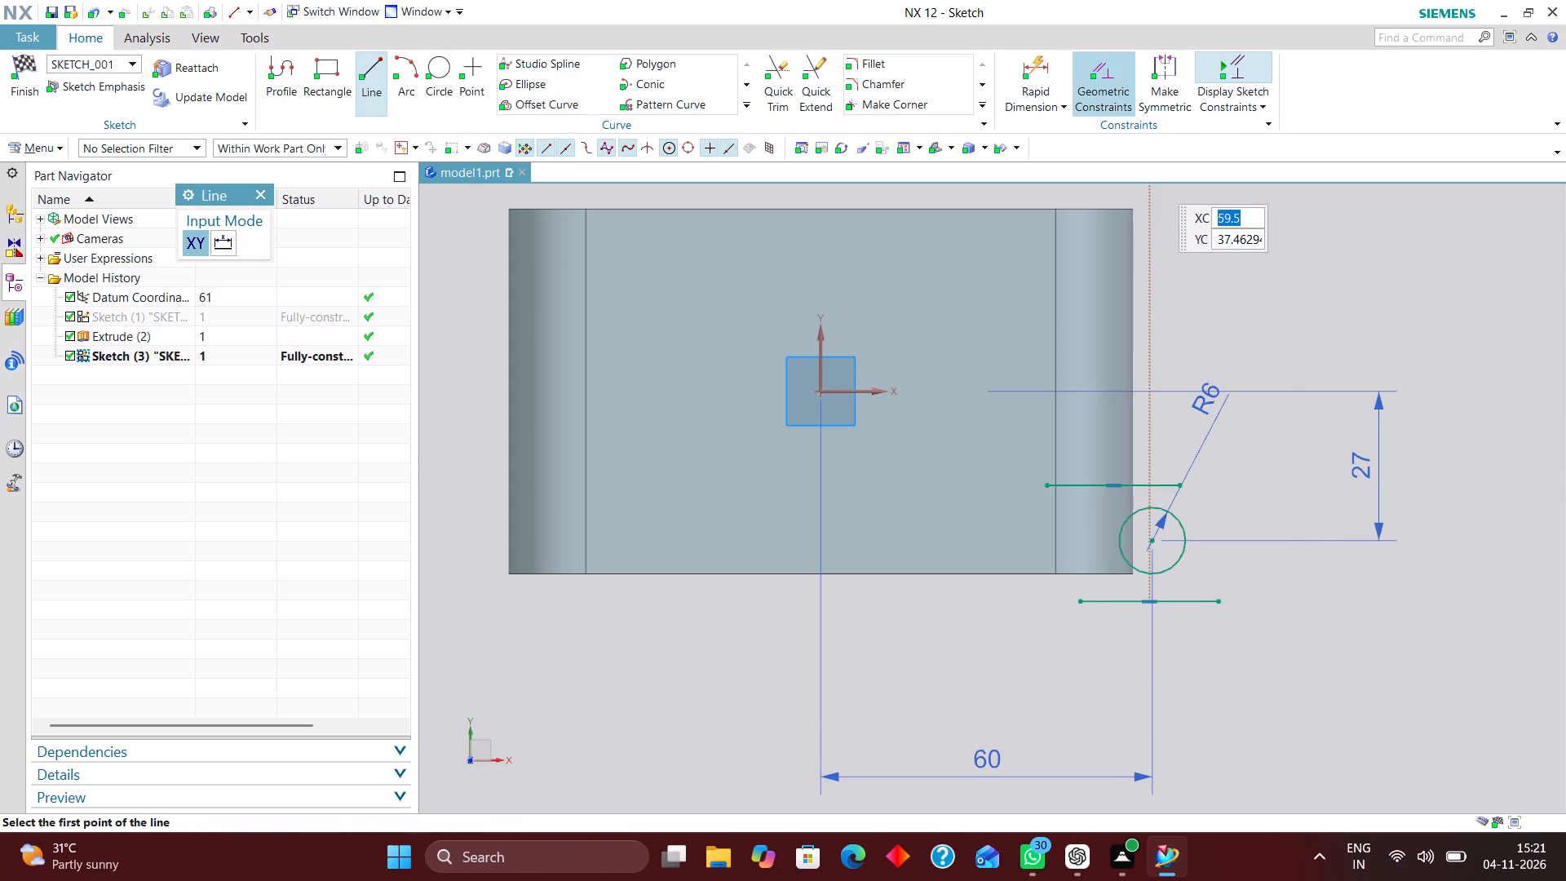
Constrain the upper and lower horizontal lines tangent to the 6 mm radius circle.
click(1096, 72)
click(266, 255)
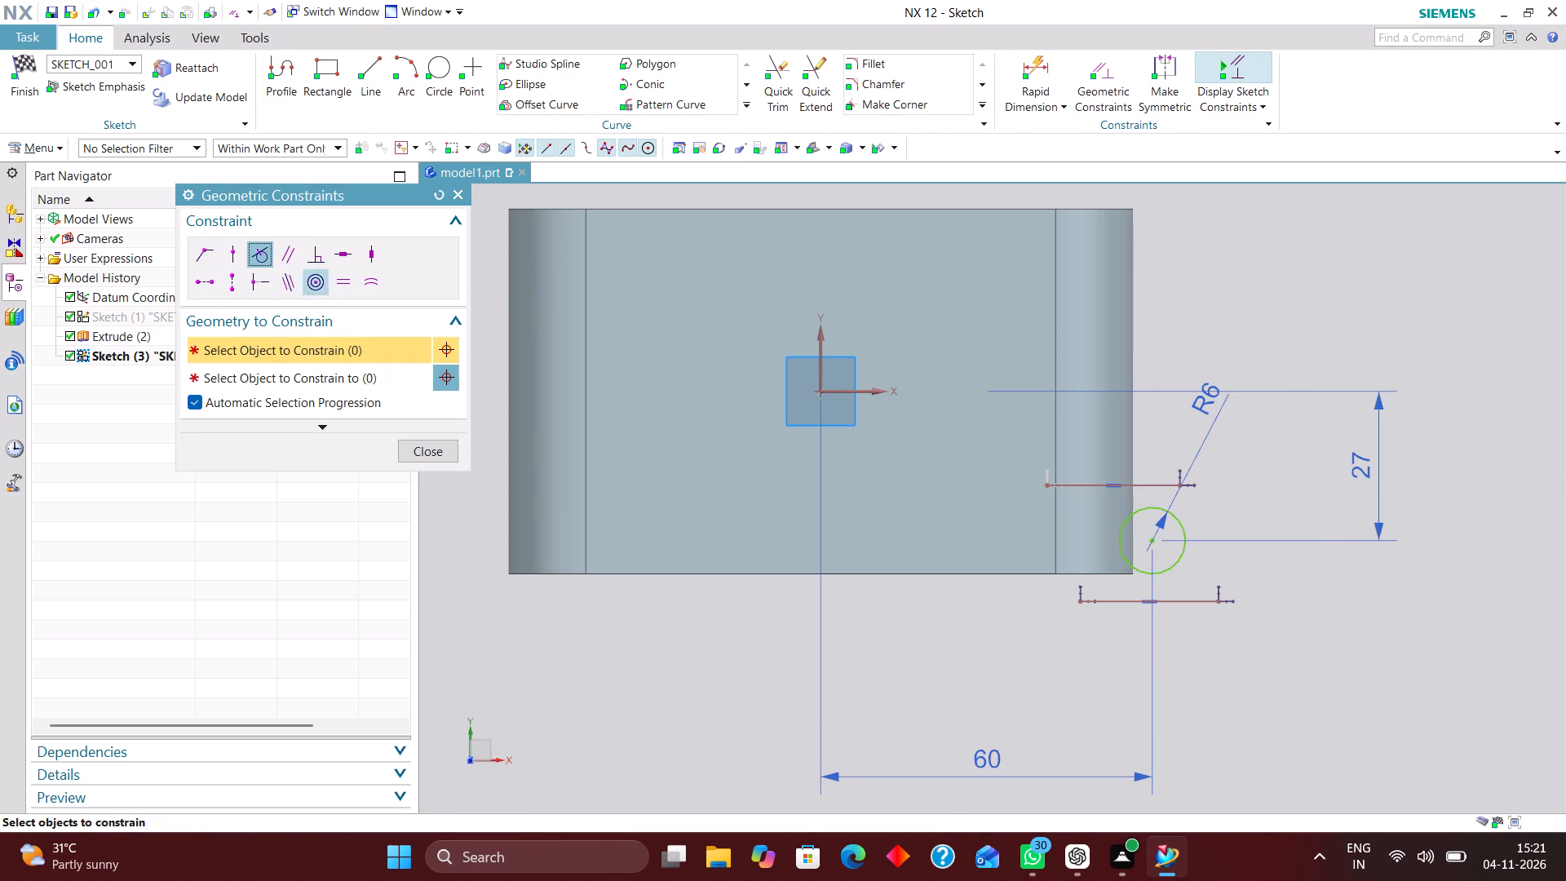
click(1181, 527)
click(1156, 480)
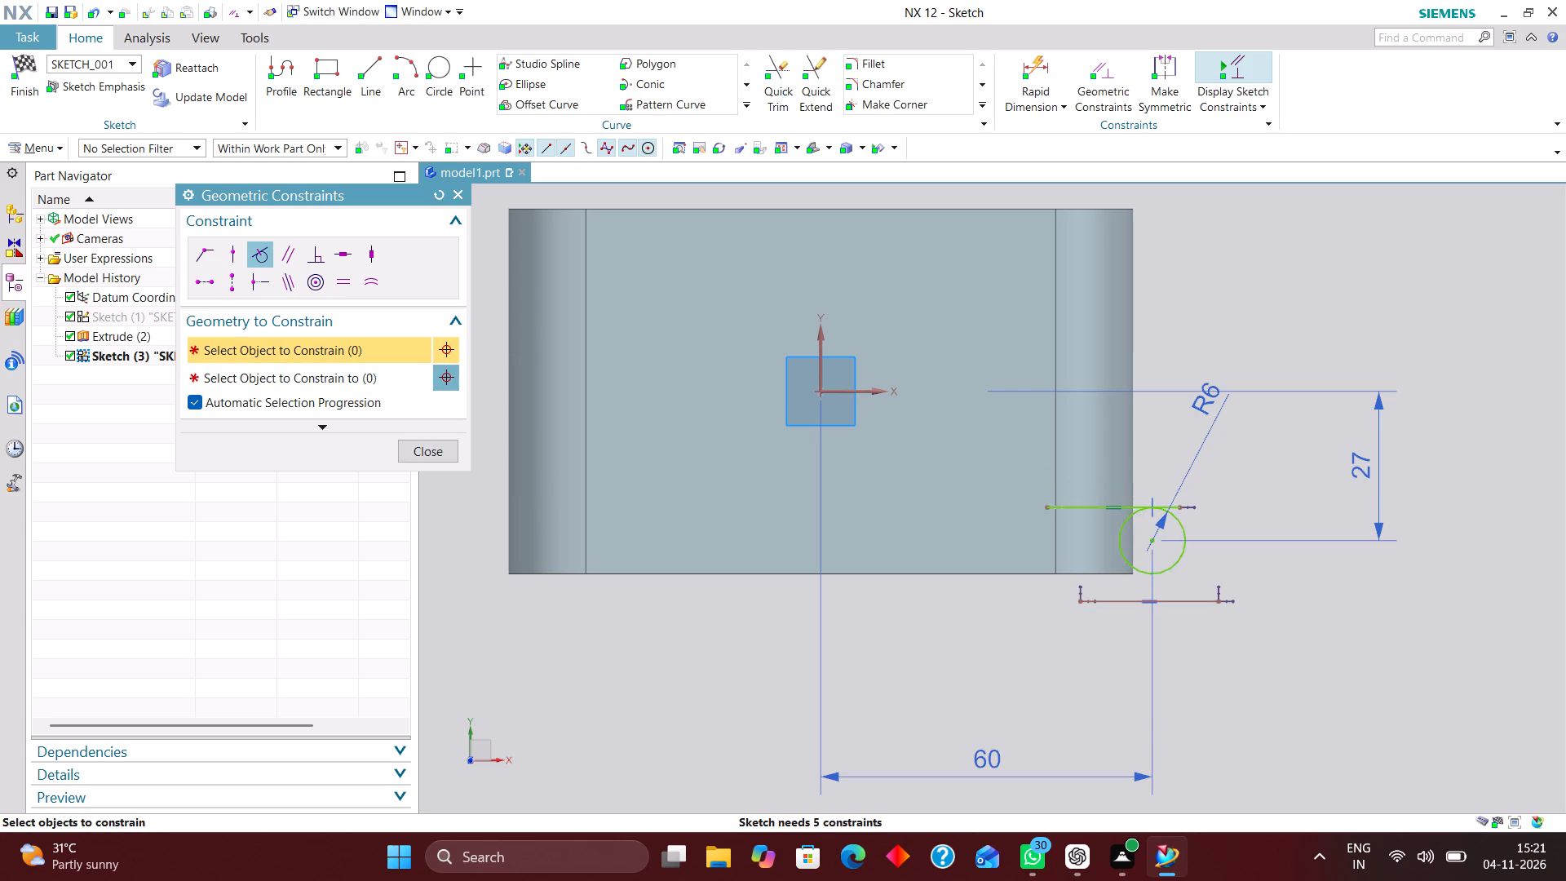
click(1169, 562)
click(1188, 601)
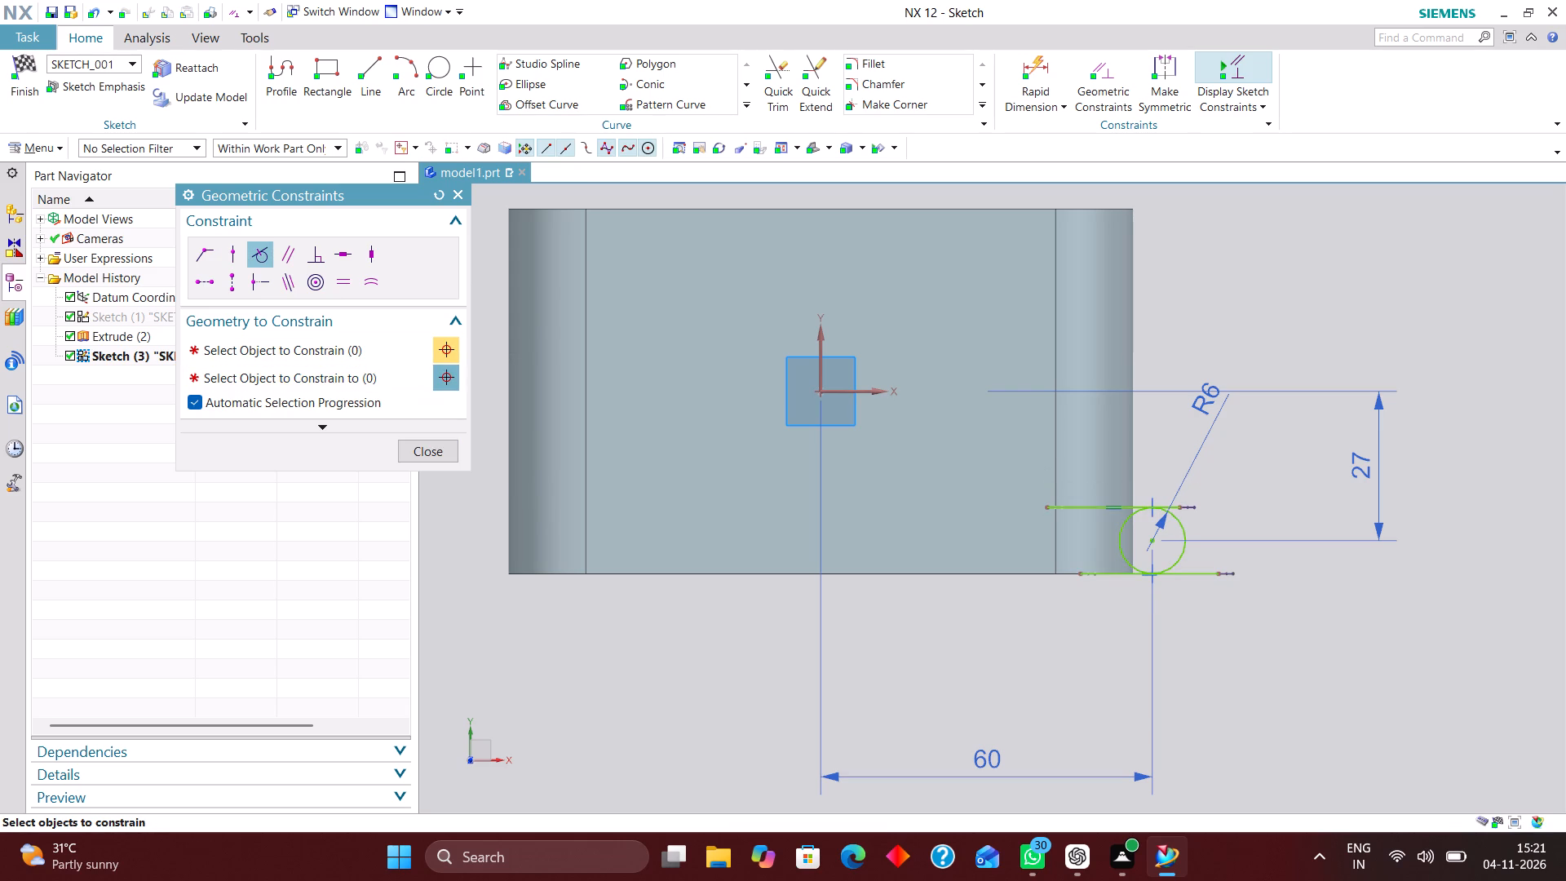
click(434, 448)
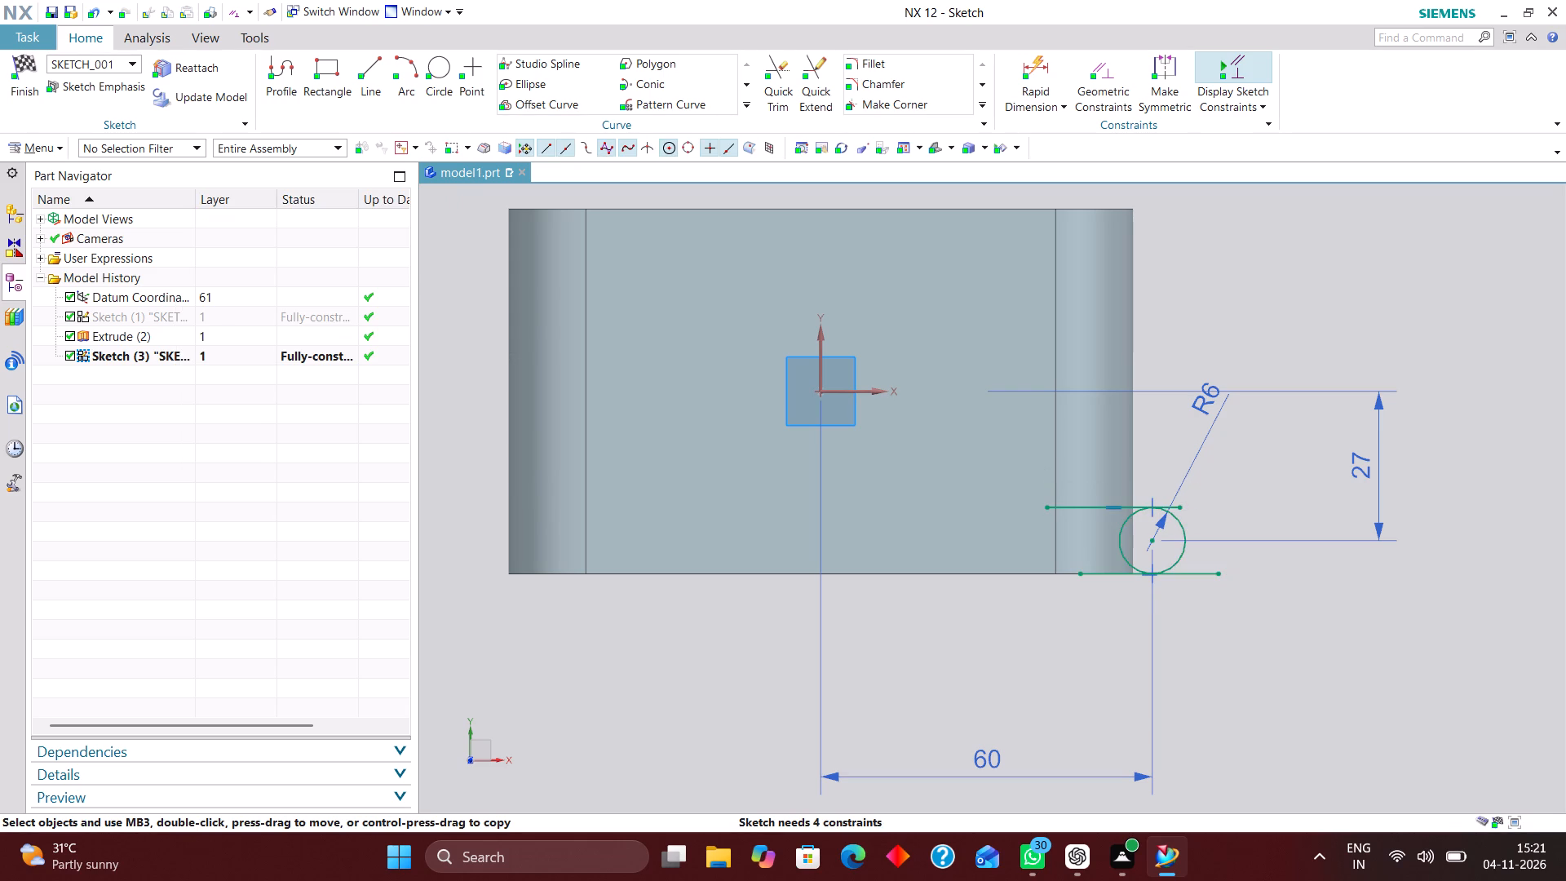
Quick Trim the ends of both horizontal lines that extend outward beyond their tangent points on the circle.
click(783, 75)
click(1184, 506)
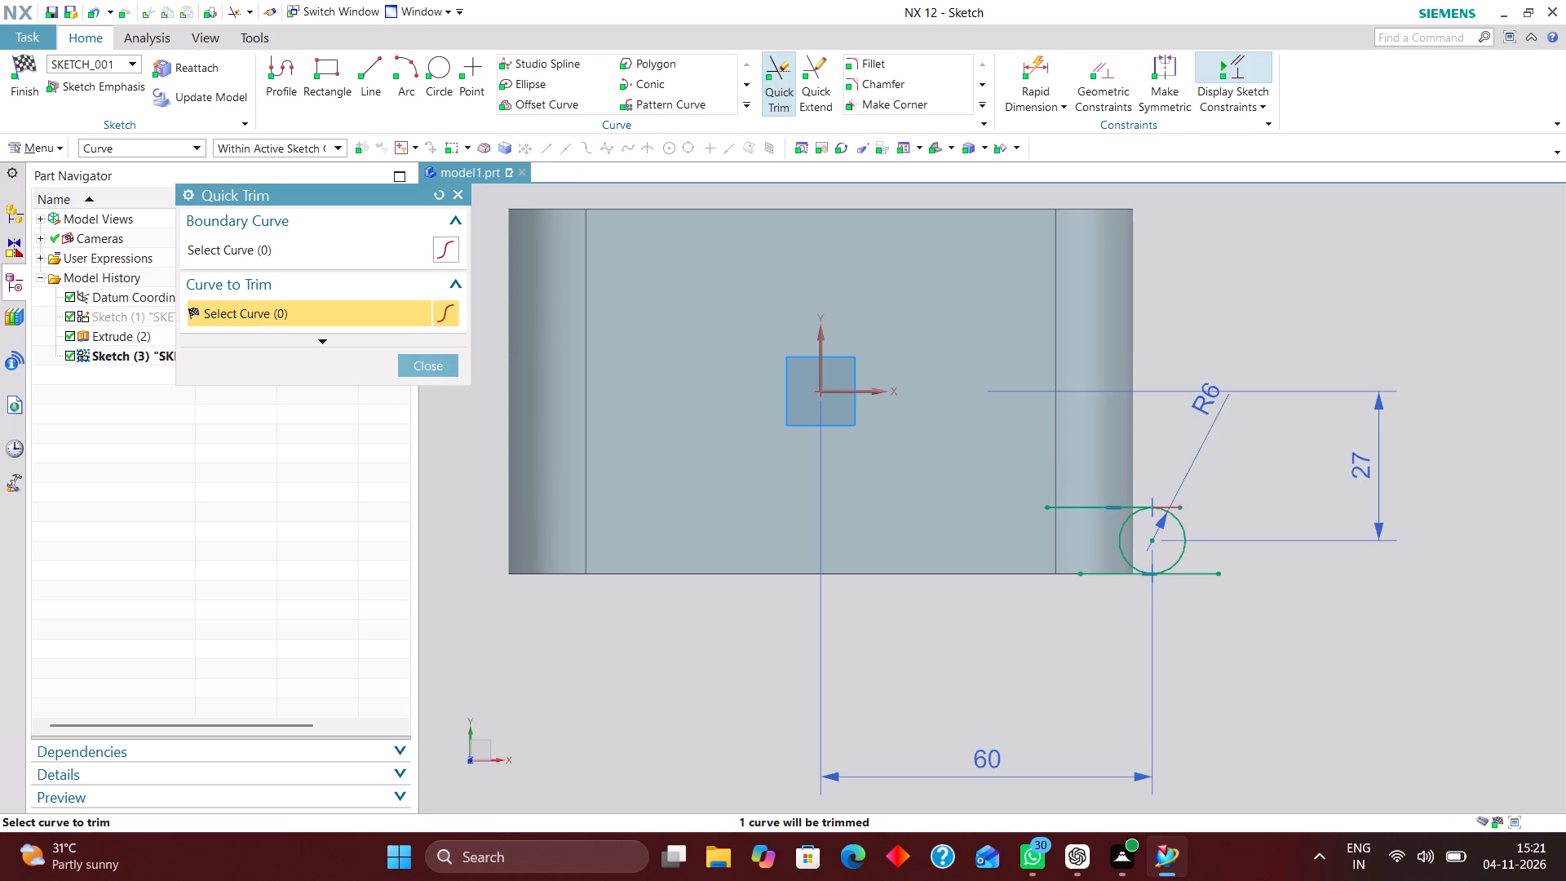
click(1219, 570)
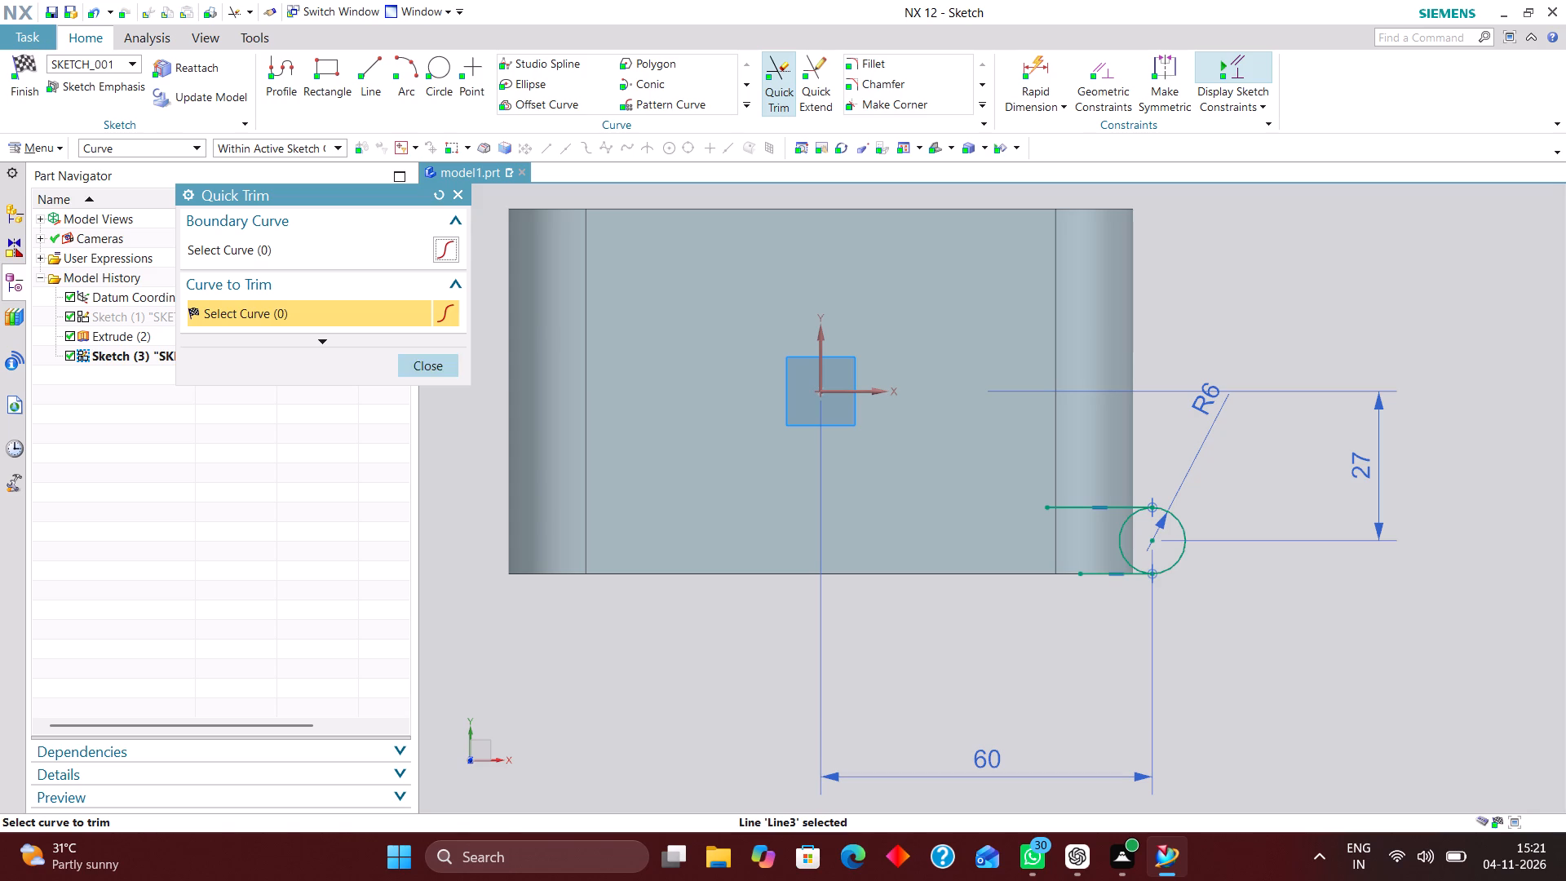
click(436, 373)
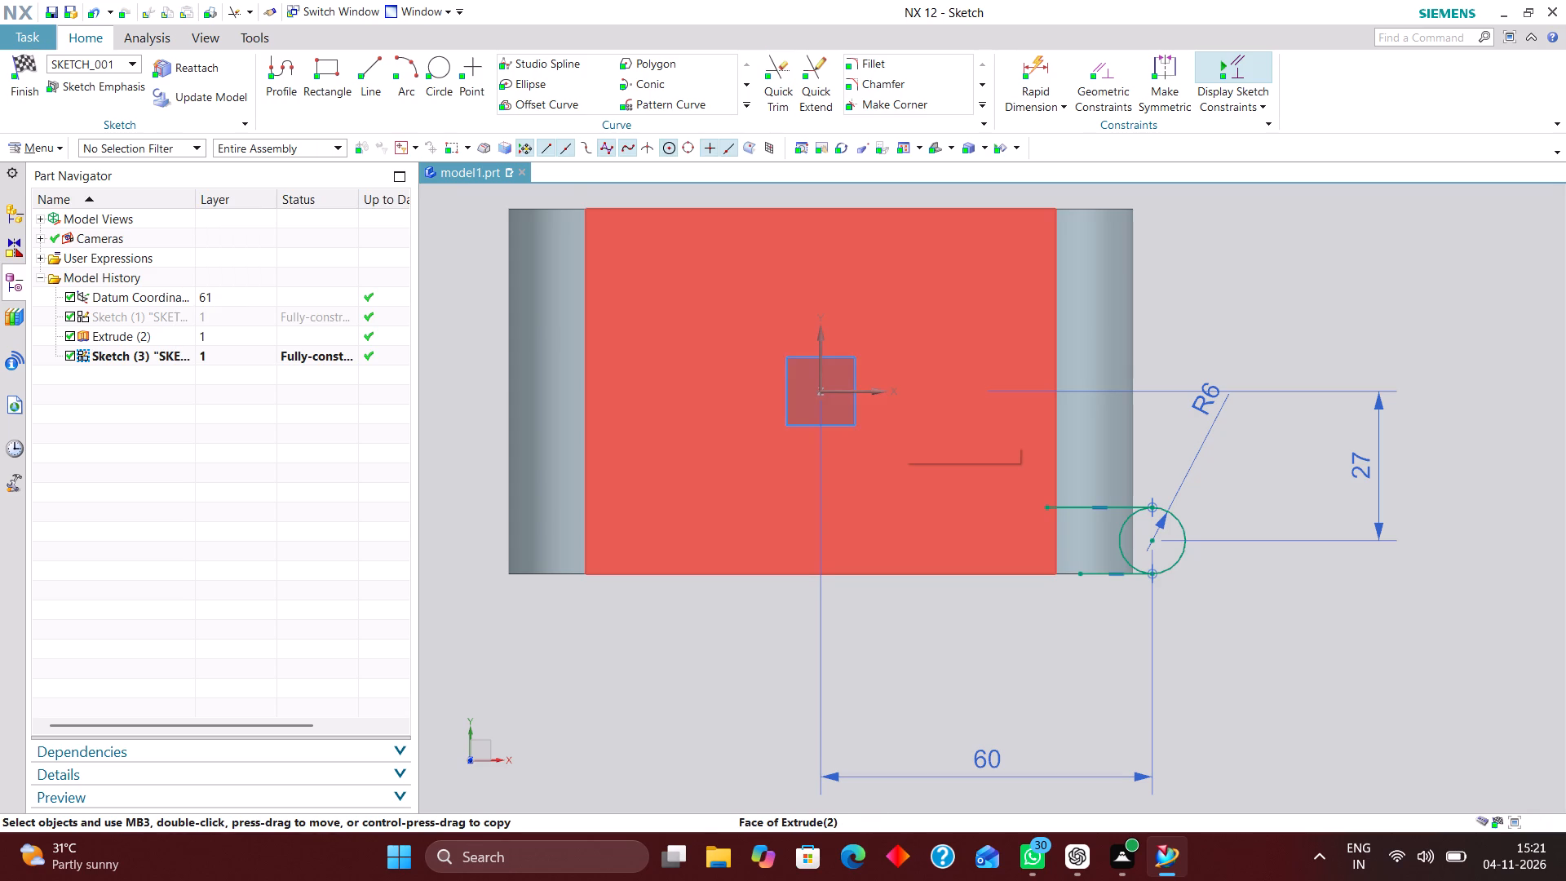
Draw a vertical line from the upper line's inner endpoint down past the level of the lower line.
click(381, 58)
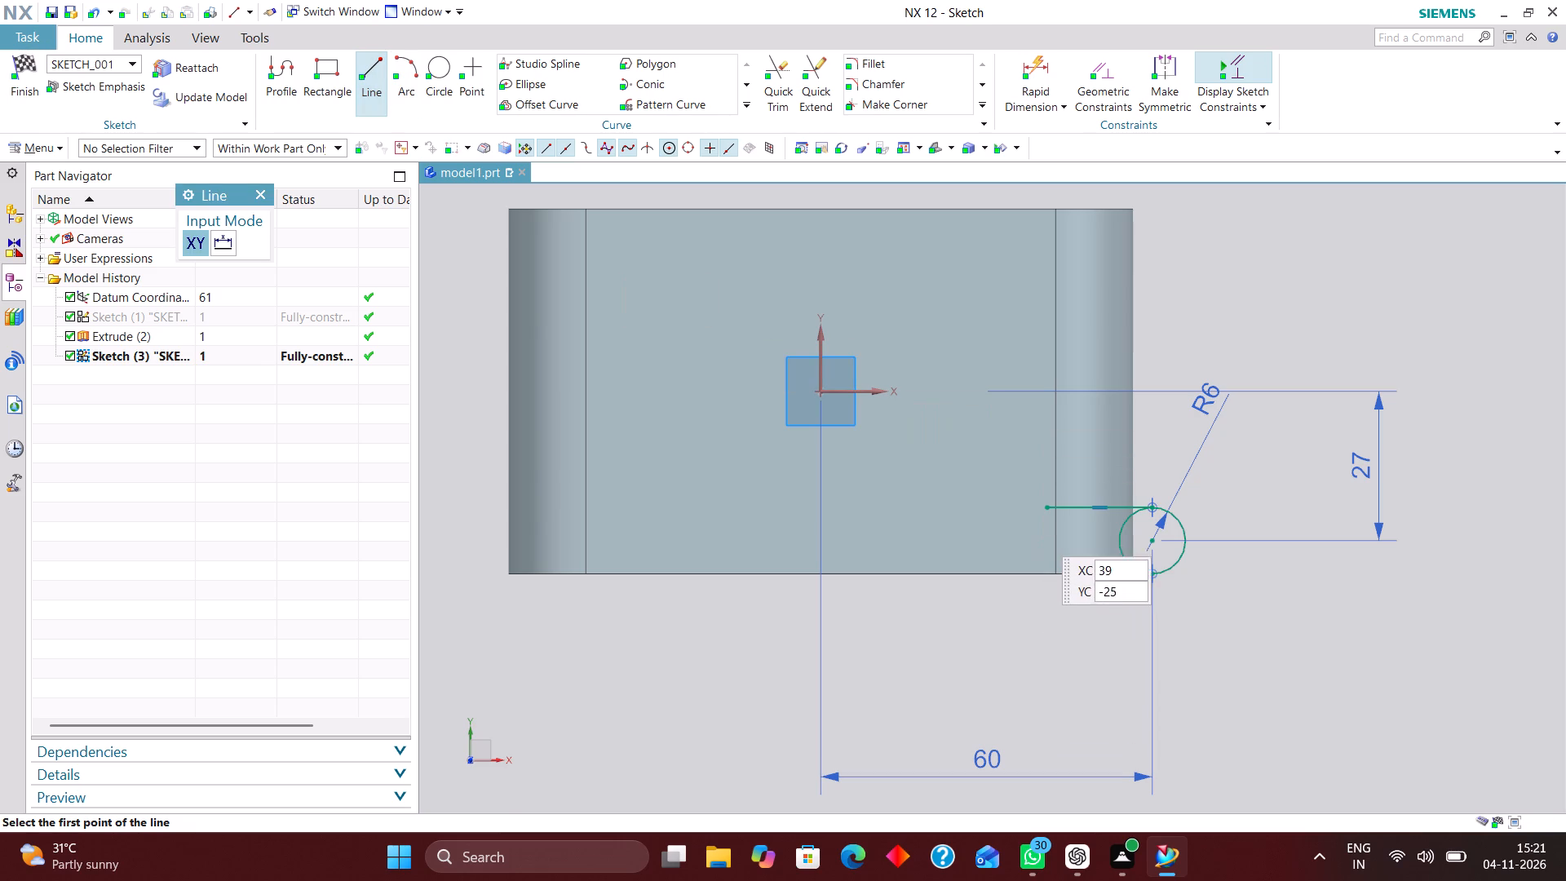
click(1041, 505)
click(1051, 656)
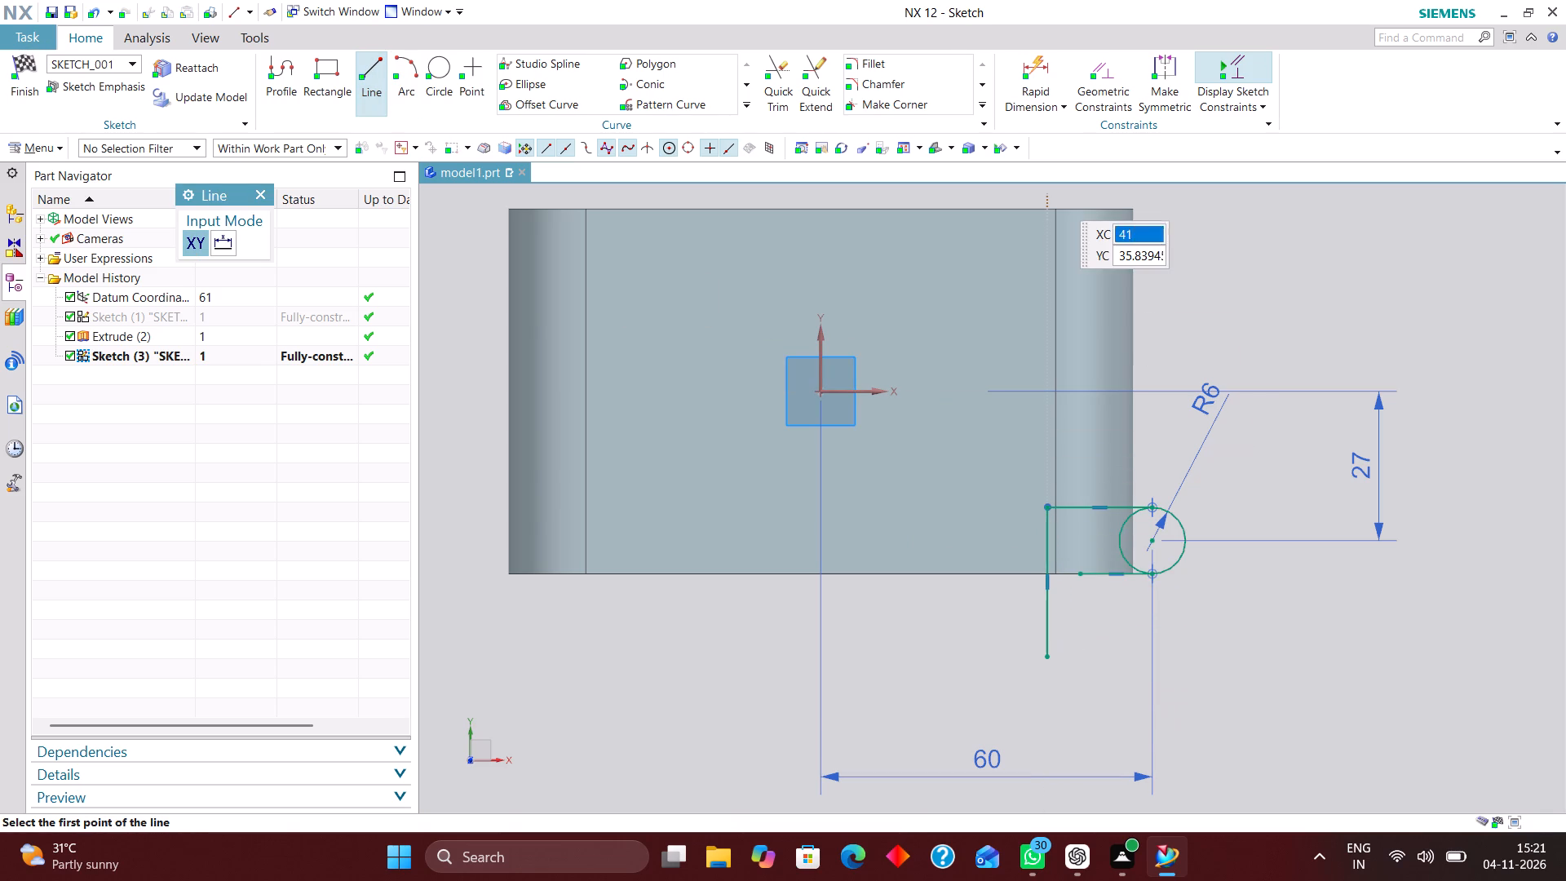
Quick Extend the lower horizontal line to meet the vertical line.
click(816, 70)
click(1093, 578)
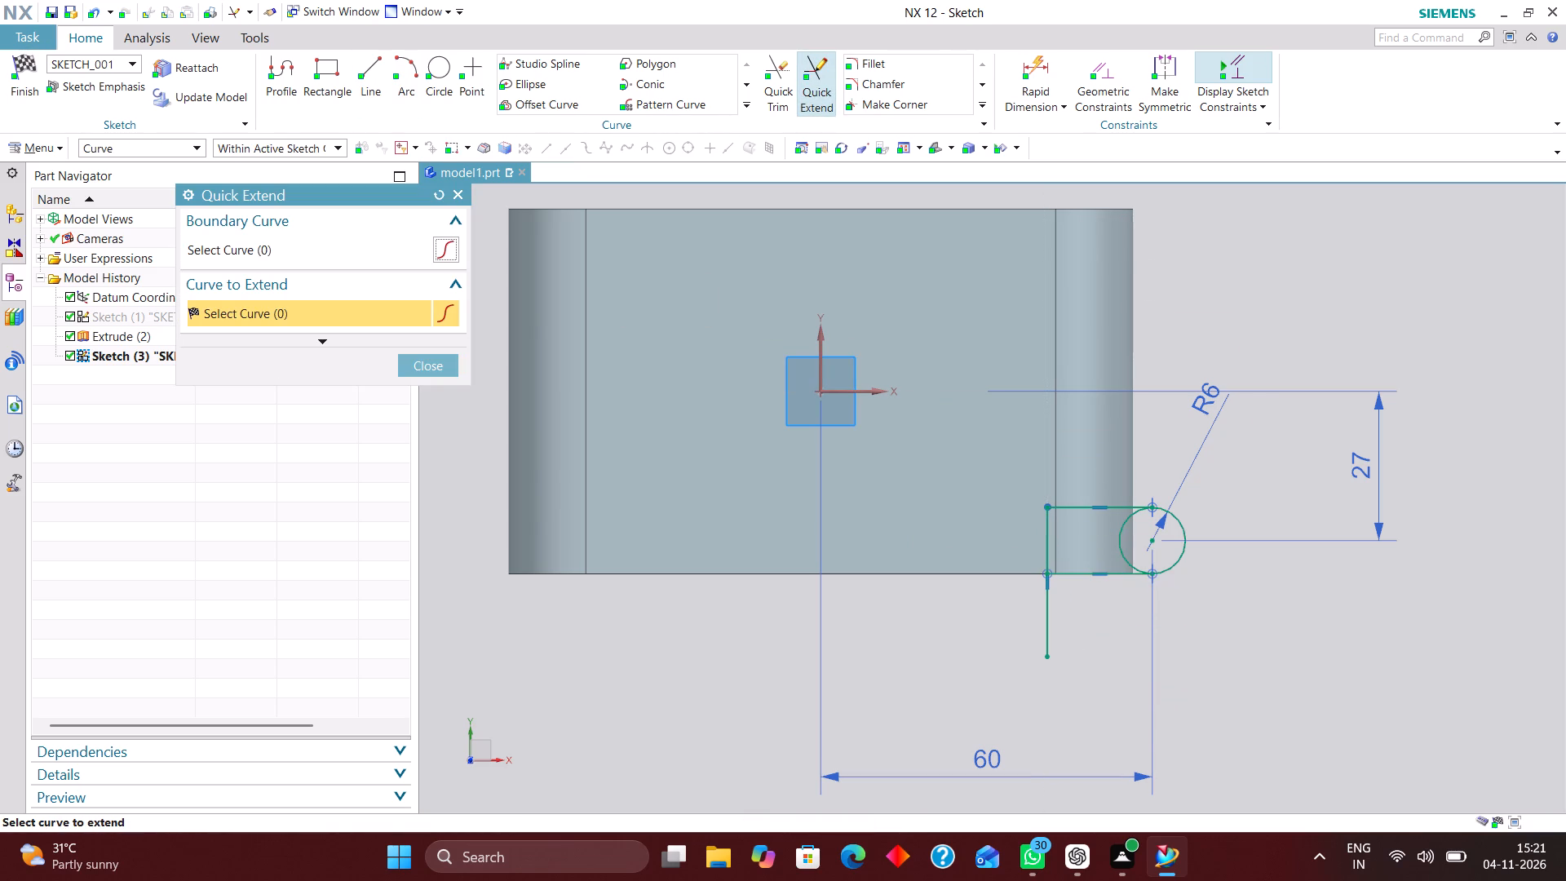
click(440, 369)
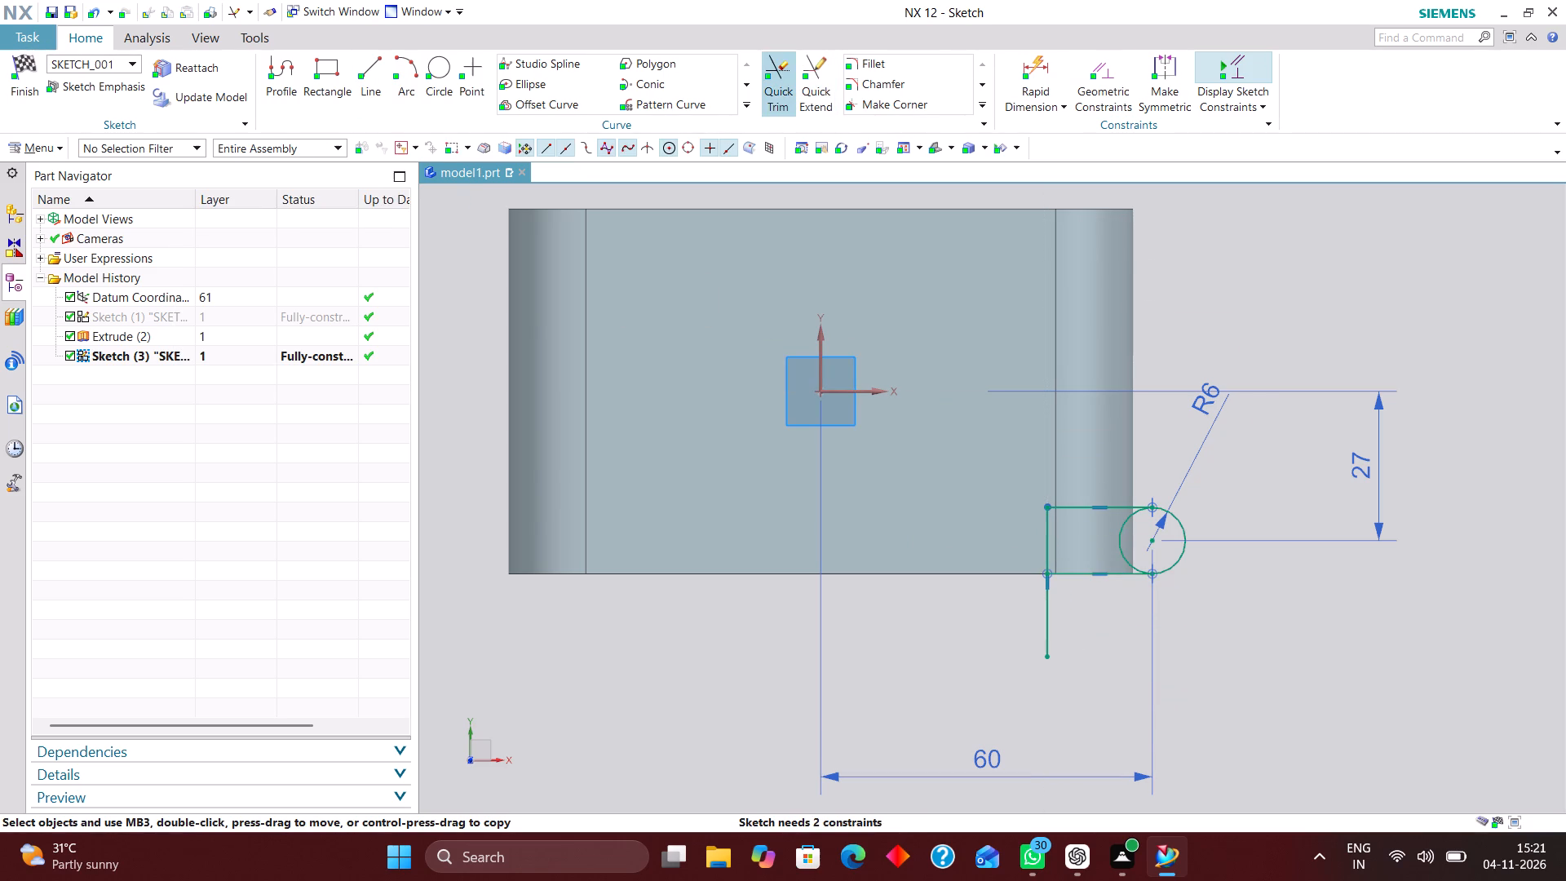
Quick Trim the vertical line's overhang below the lower line and the circle's inner half, leaving a closed round-ended profile.
click(771, 87)
click(1041, 627)
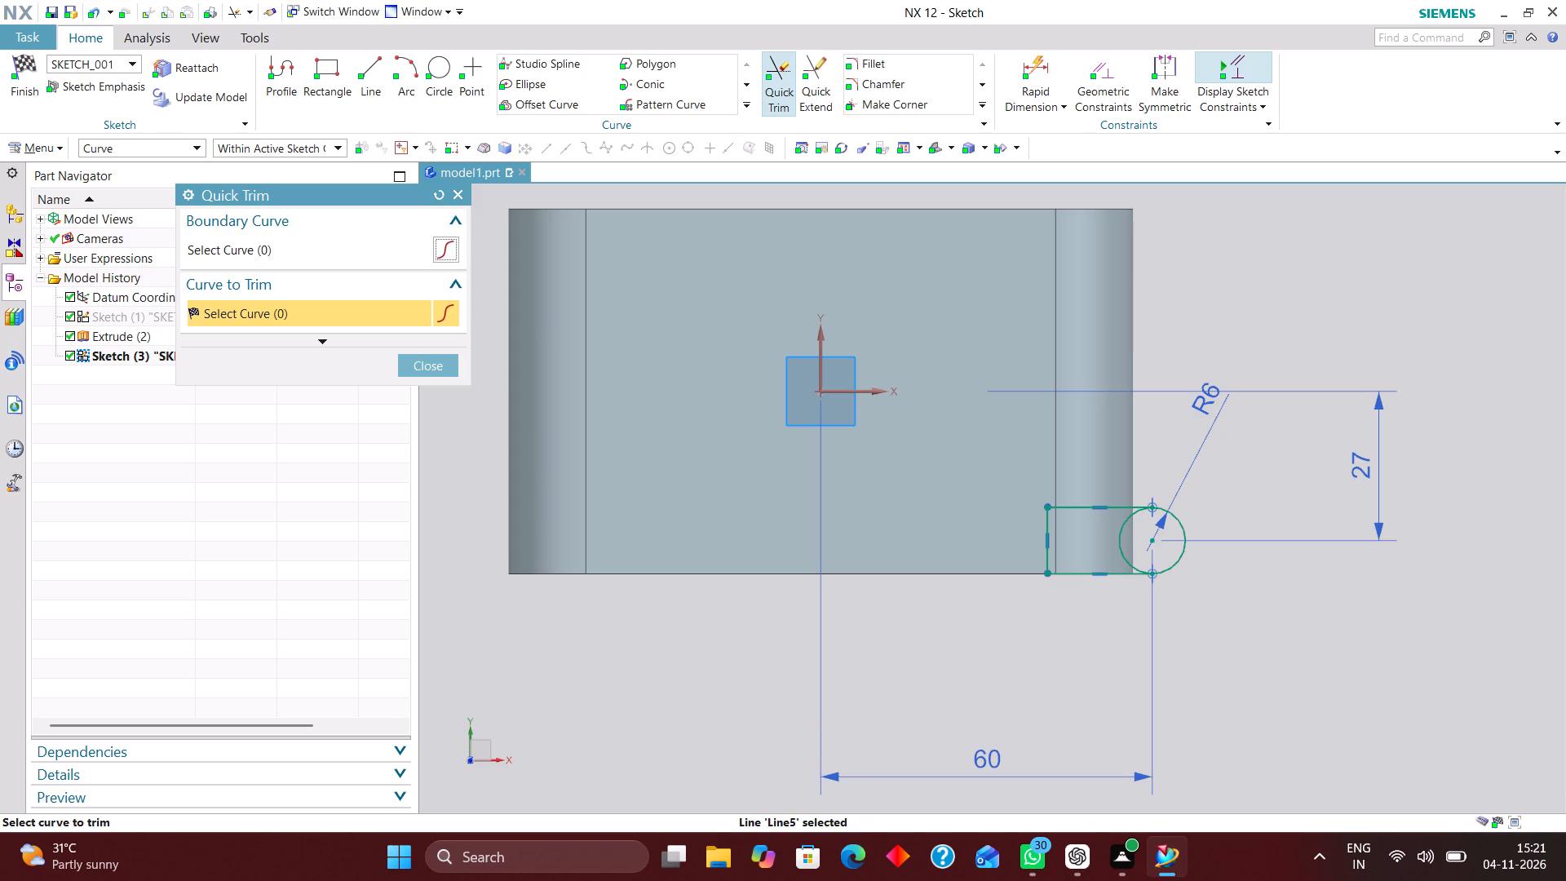
click(1125, 528)
click(444, 368)
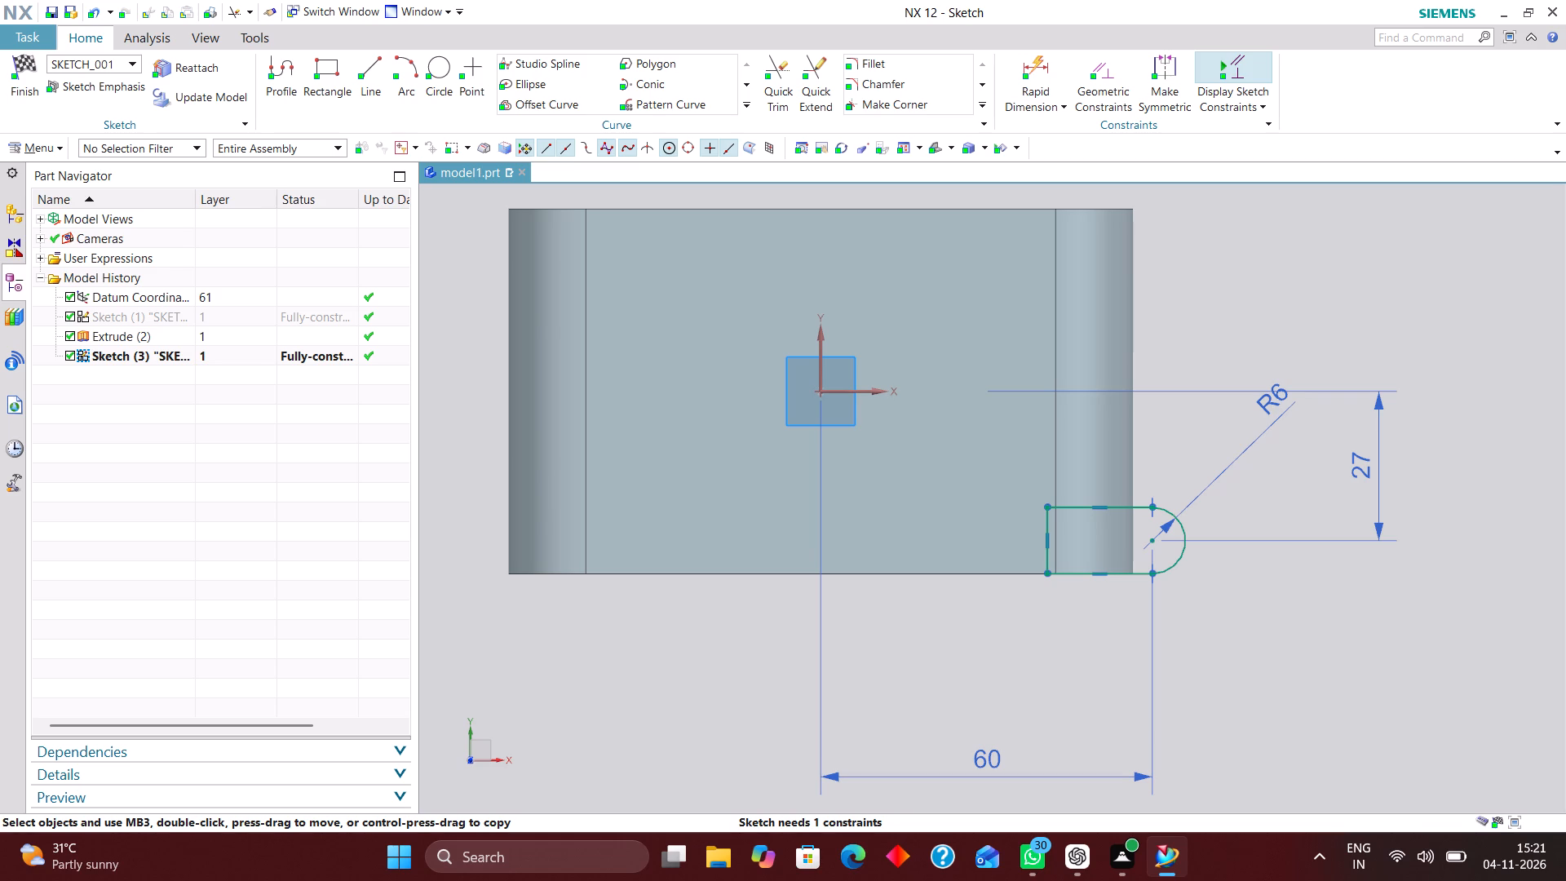
Finish the round-ended profile sketch and return to modeling.
middle_drag(1251, 619, 1264, 504)
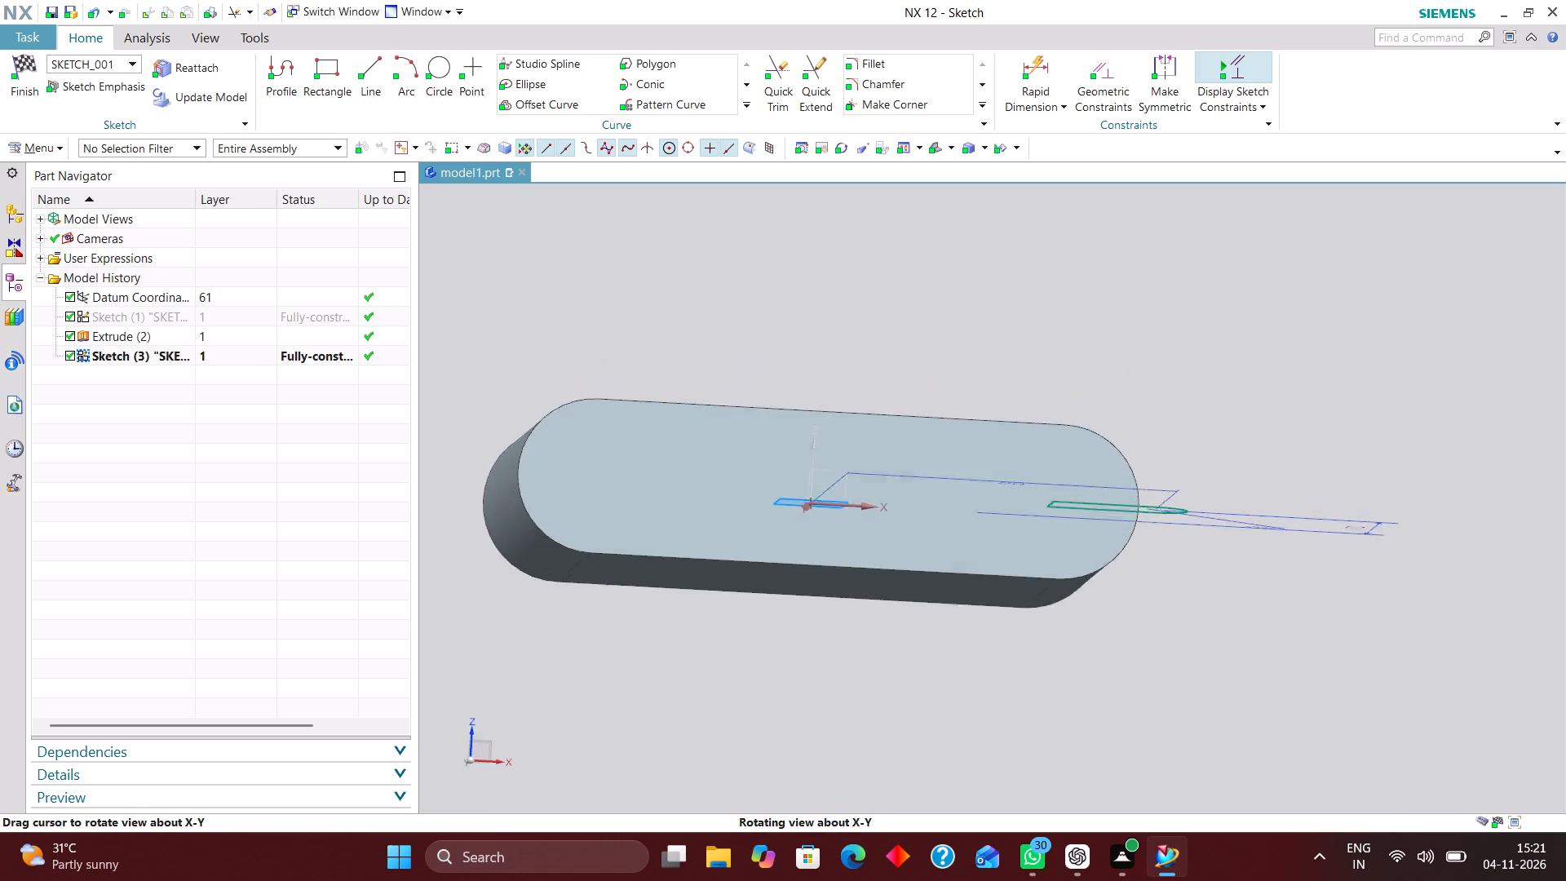
middle_drag(1264, 504, 1217, 547)
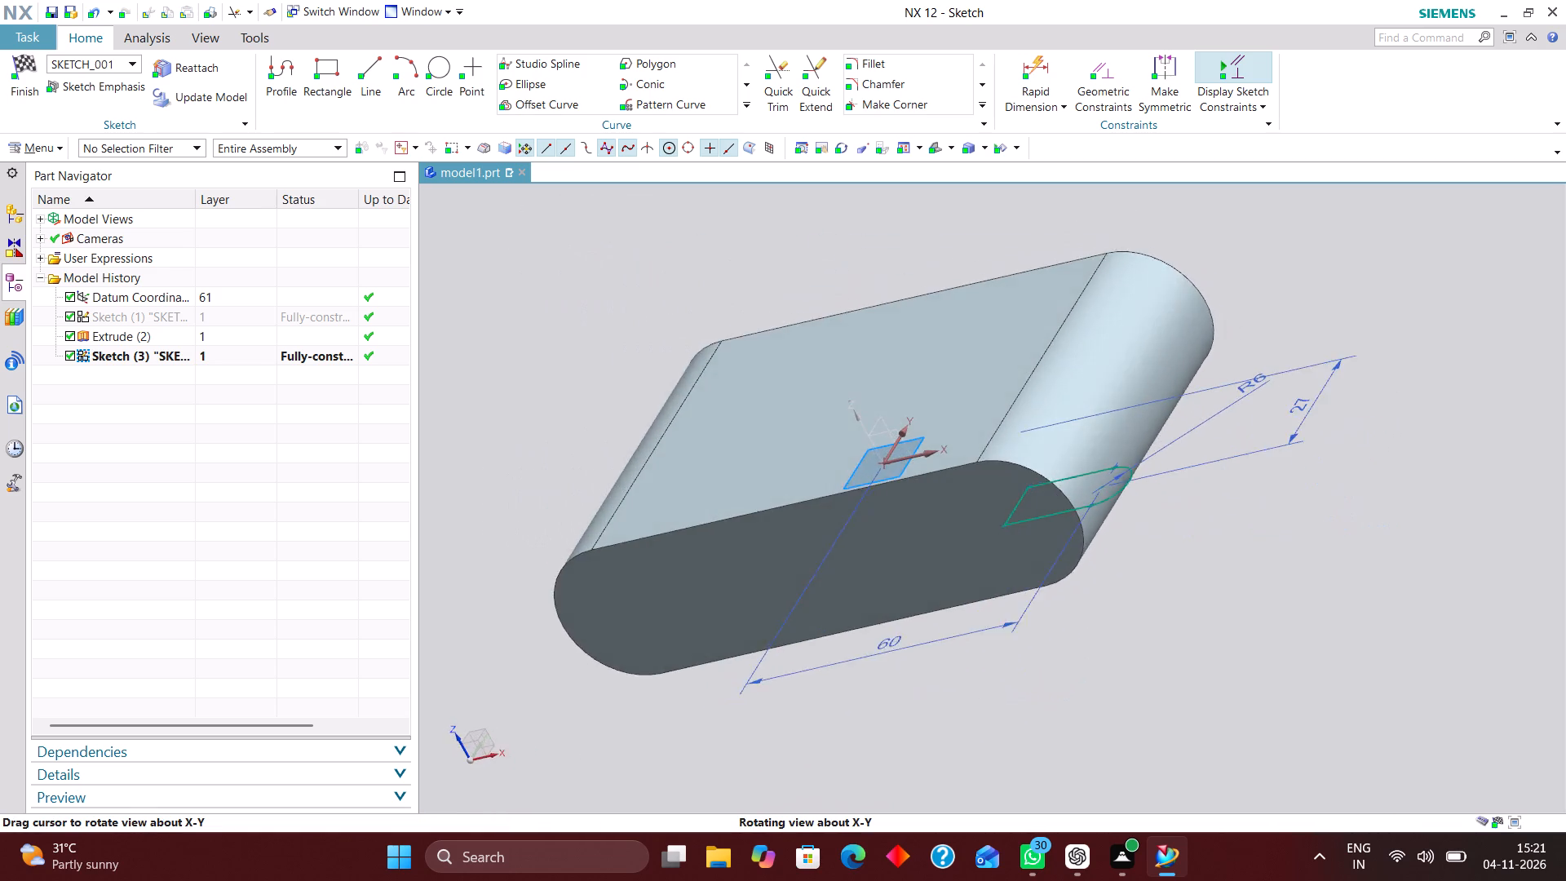
middle_drag(1217, 547, 1275, 636)
right_drag(1319, 606, 1268, 607)
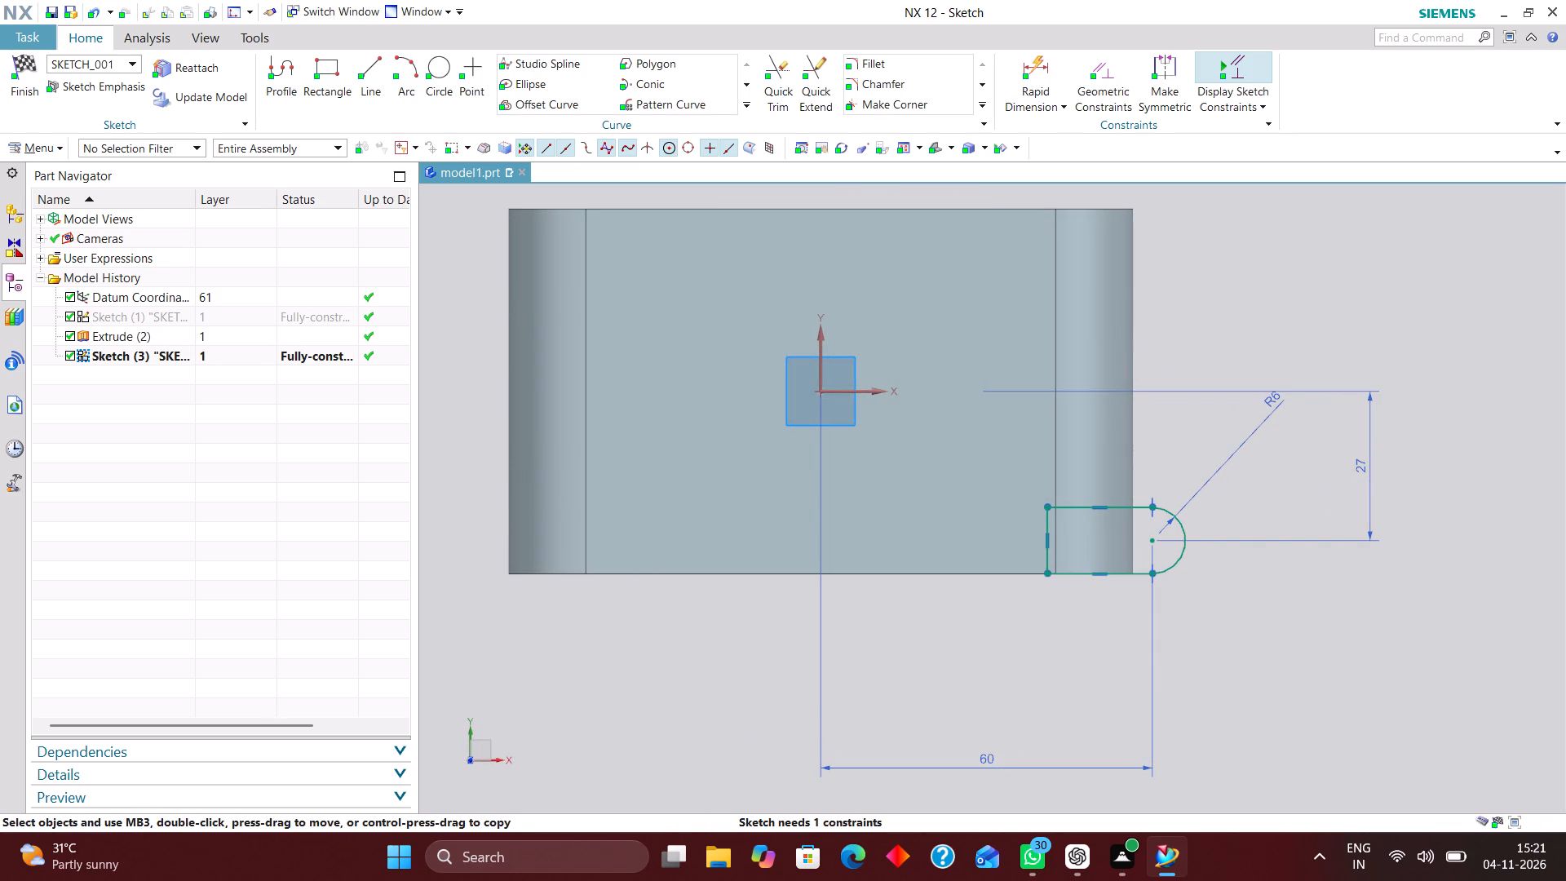
click(17, 58)
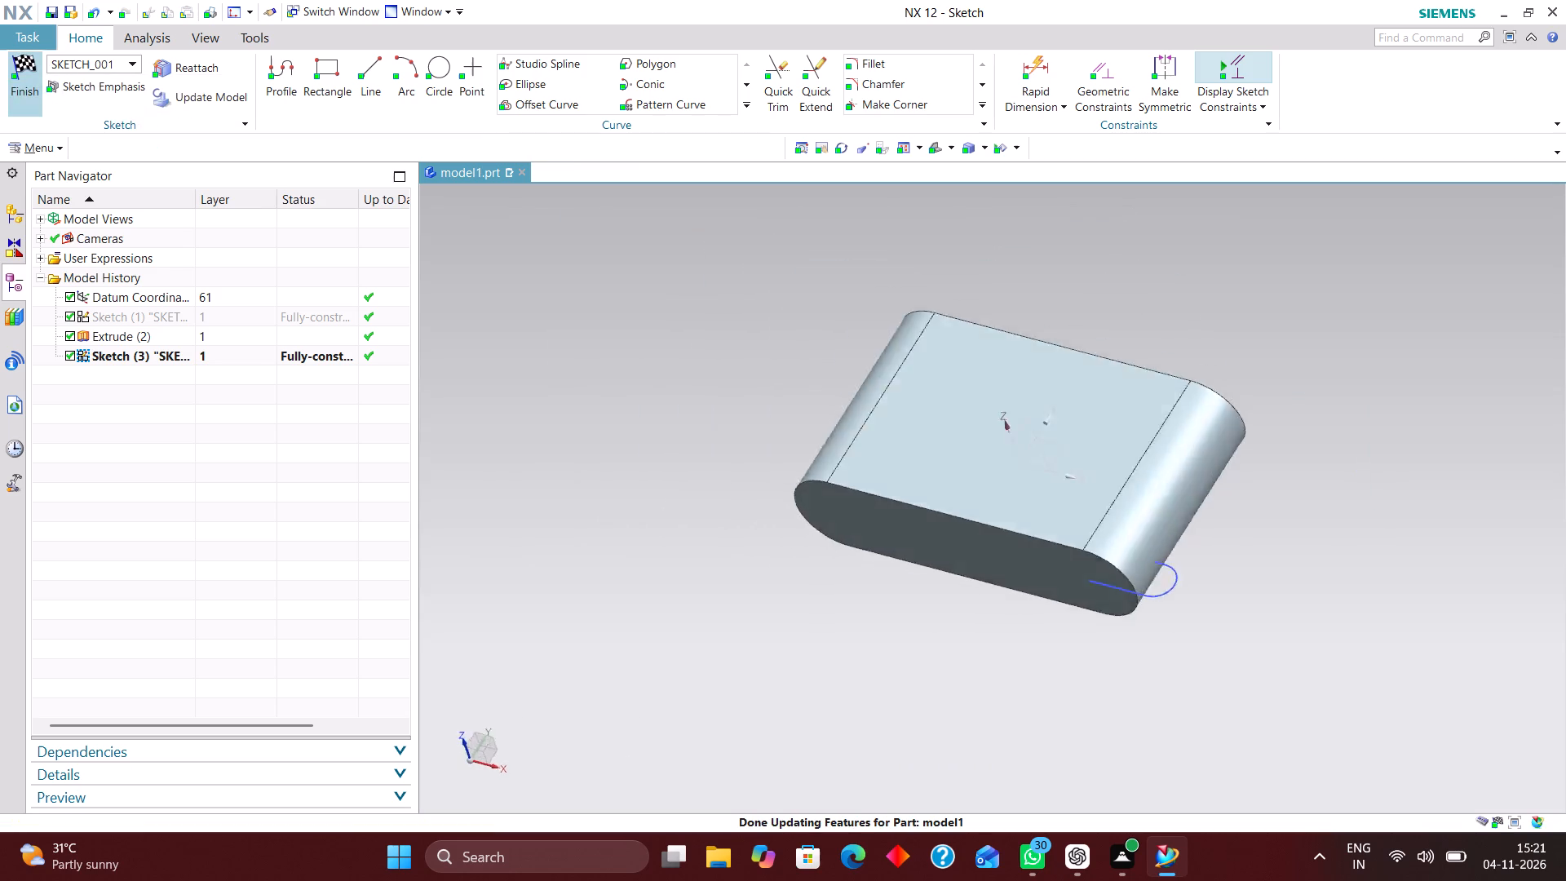
Start an Extrude of the four-curve round-ended profile and choose Symmetric Value for its start limit.
click(233, 56)
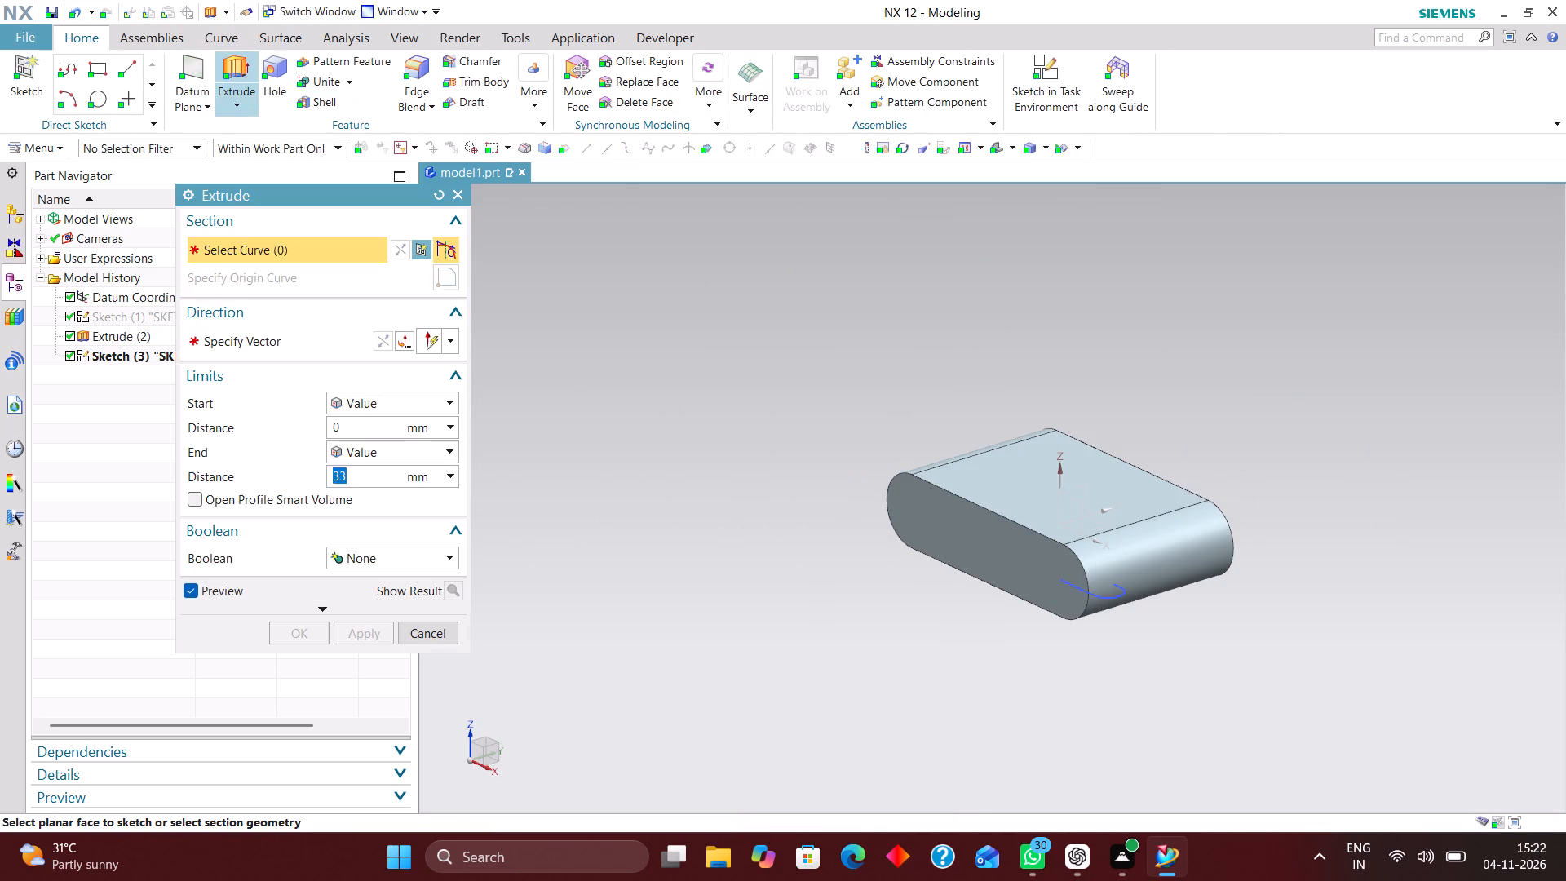
scroll(1080, 561, up, 5)
click(1129, 641)
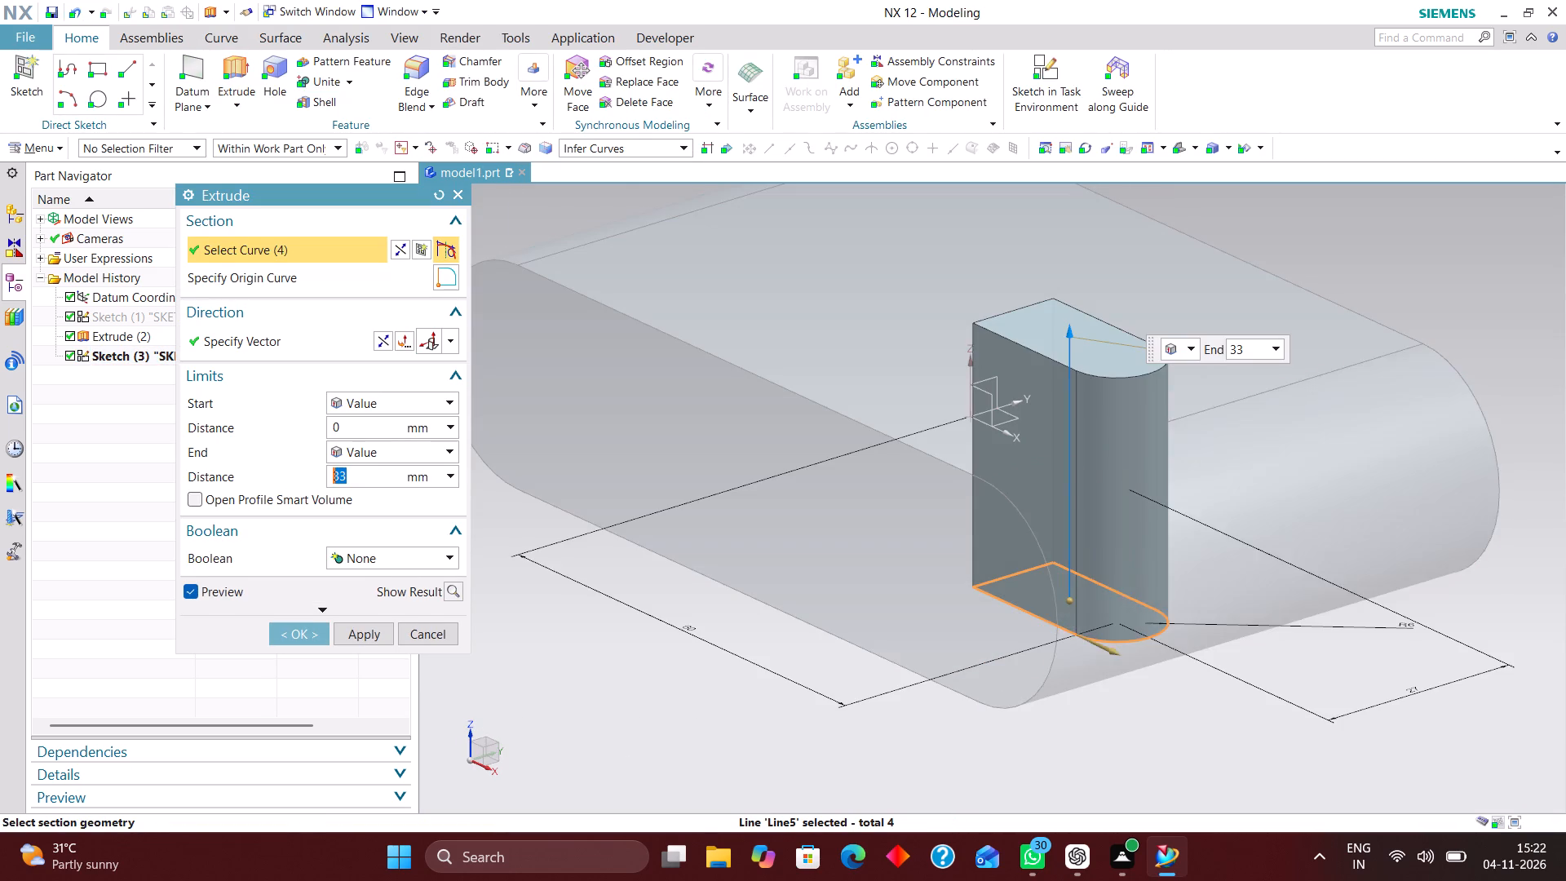
click(374, 407)
click(387, 440)
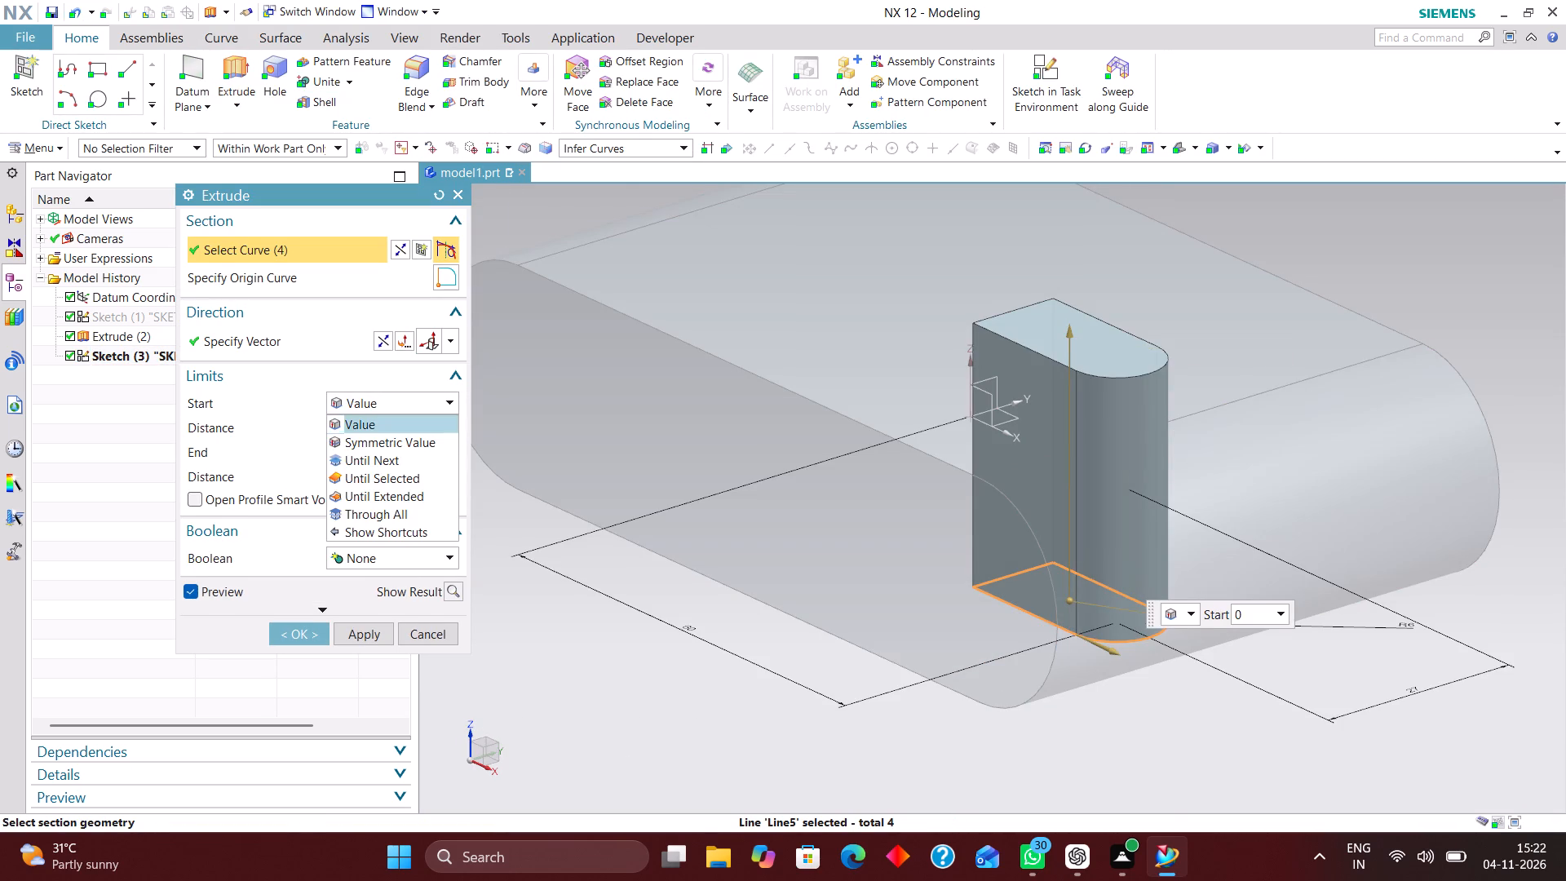
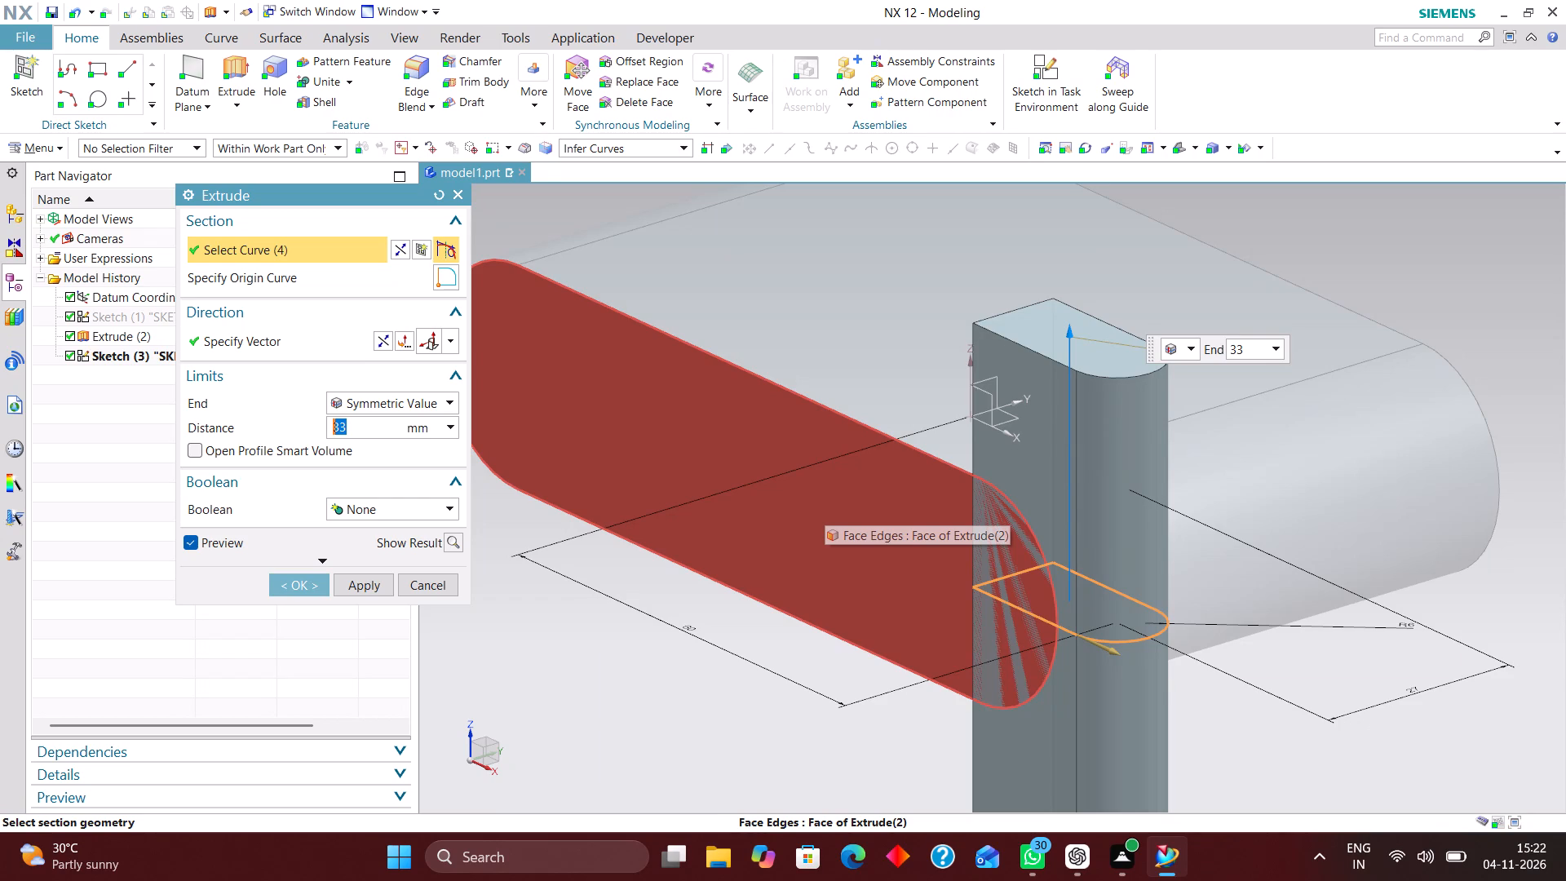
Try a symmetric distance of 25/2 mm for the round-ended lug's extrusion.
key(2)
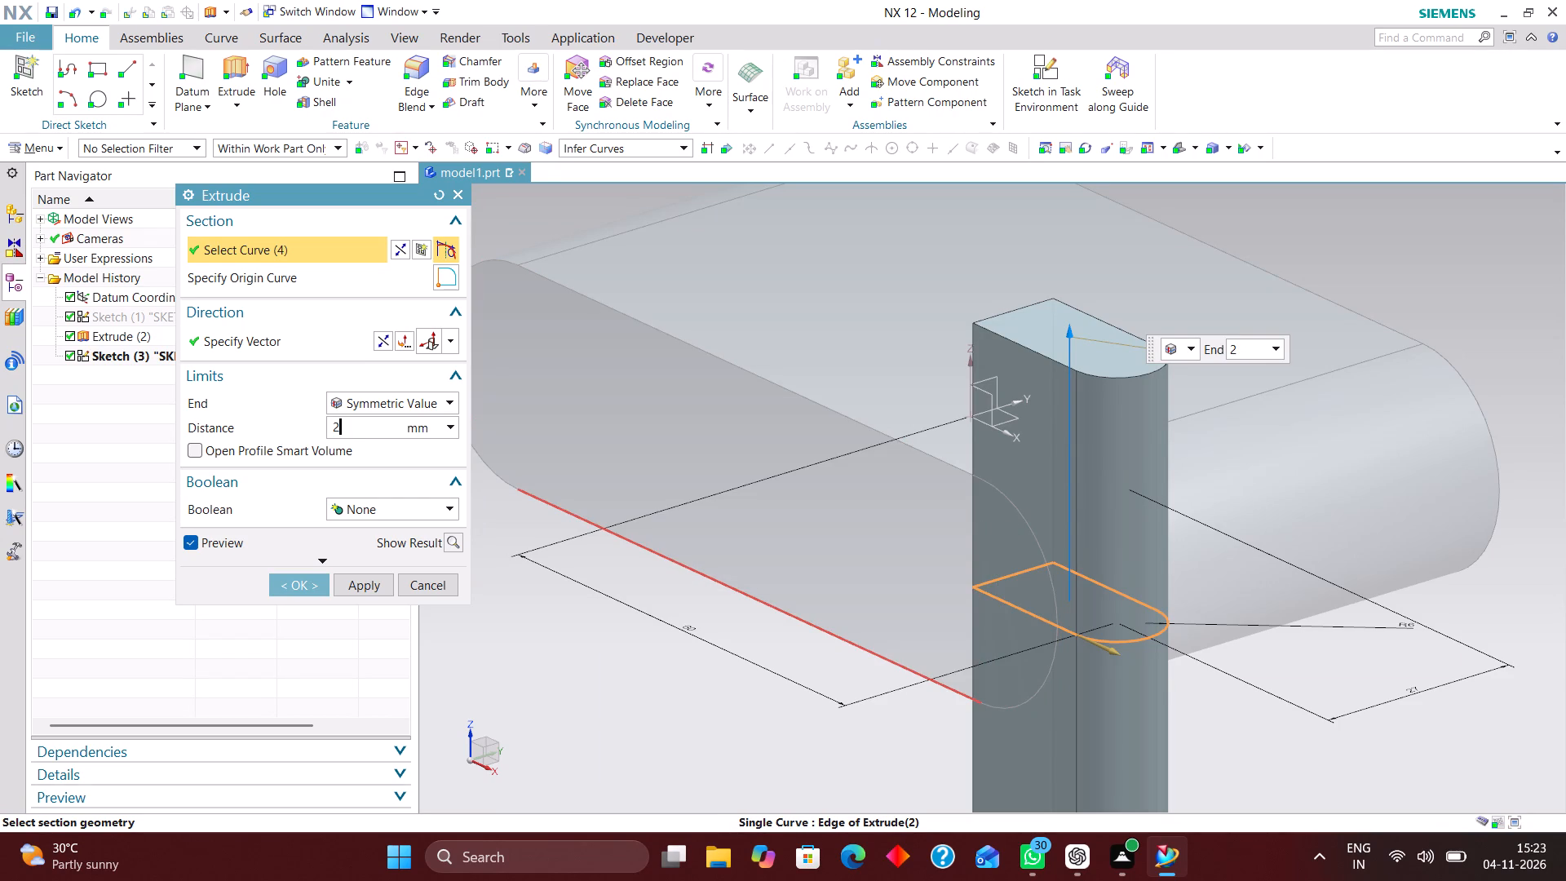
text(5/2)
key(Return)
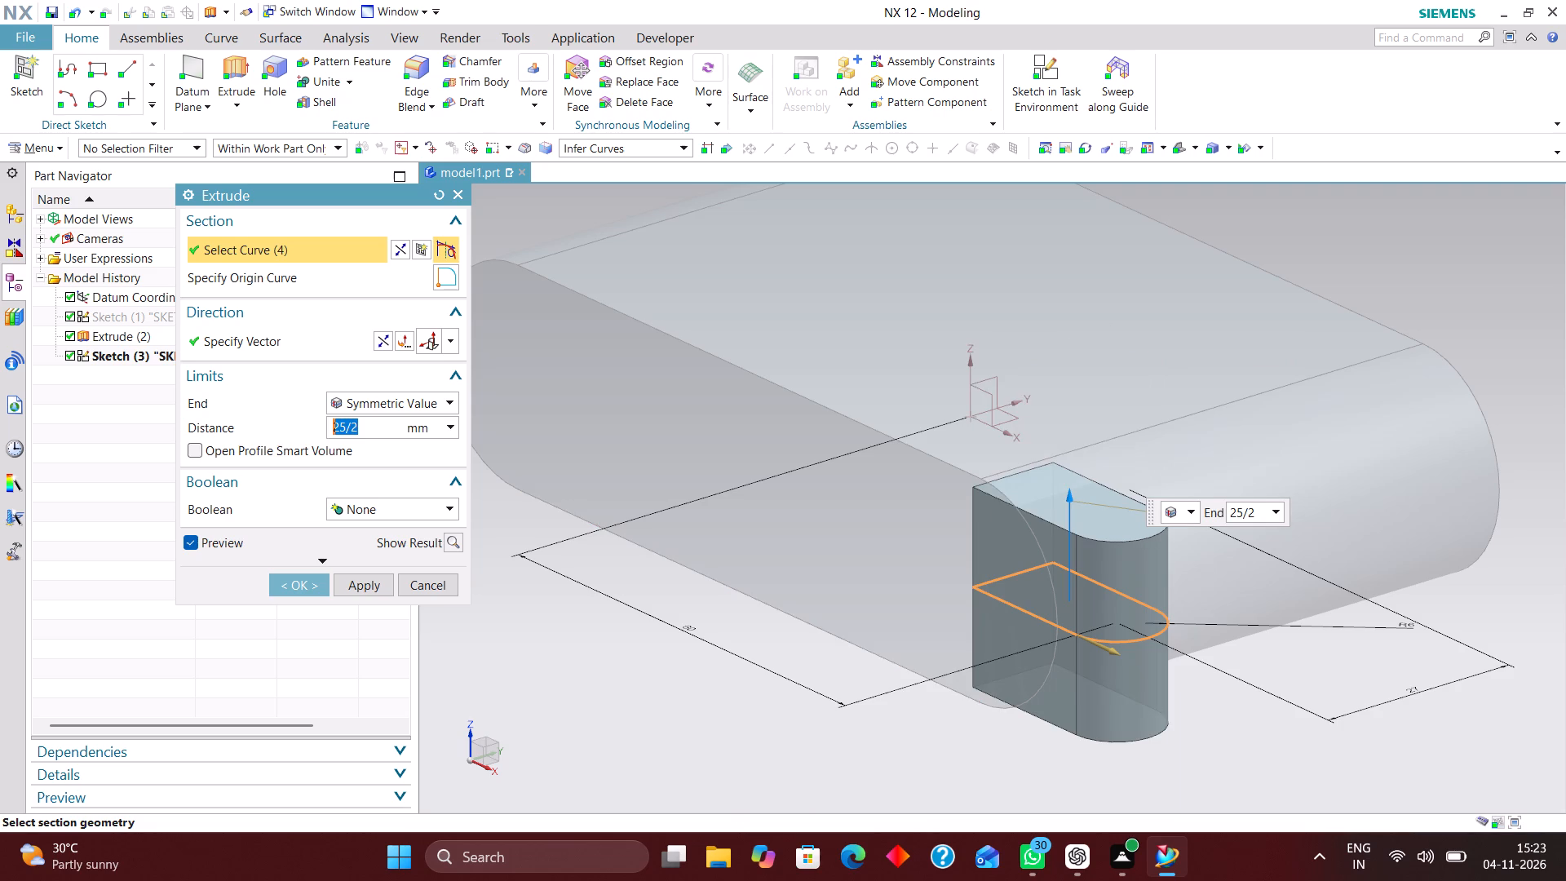
Set the lug's symmetric extrude distance to 7 mm and create the extrusion.
middle_drag(1260, 748, 1285, 723)
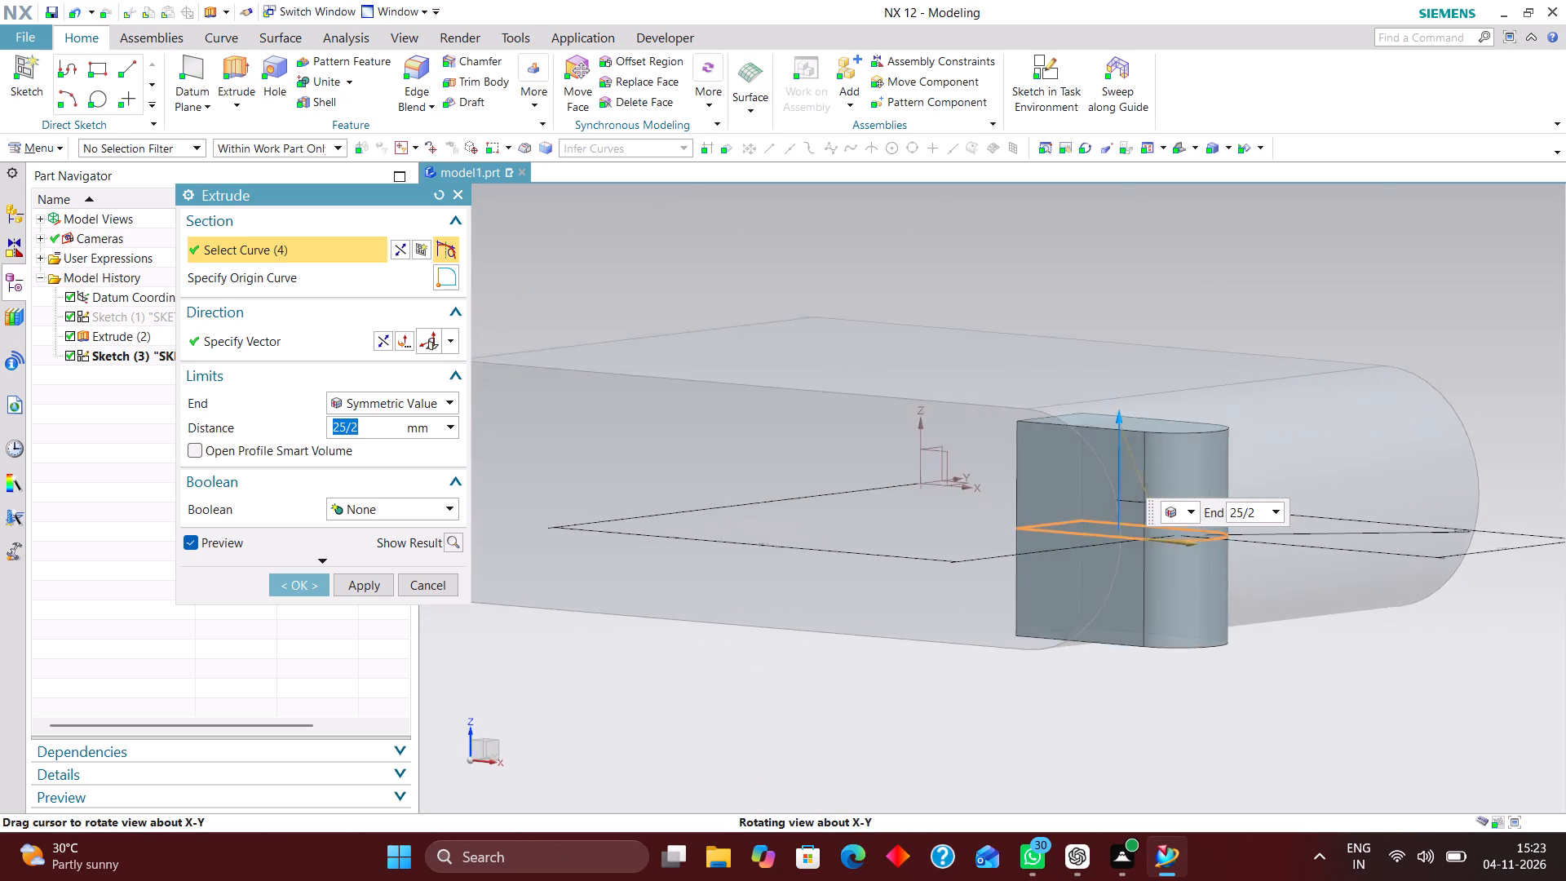
middle_drag(1285, 723, 1281, 736)
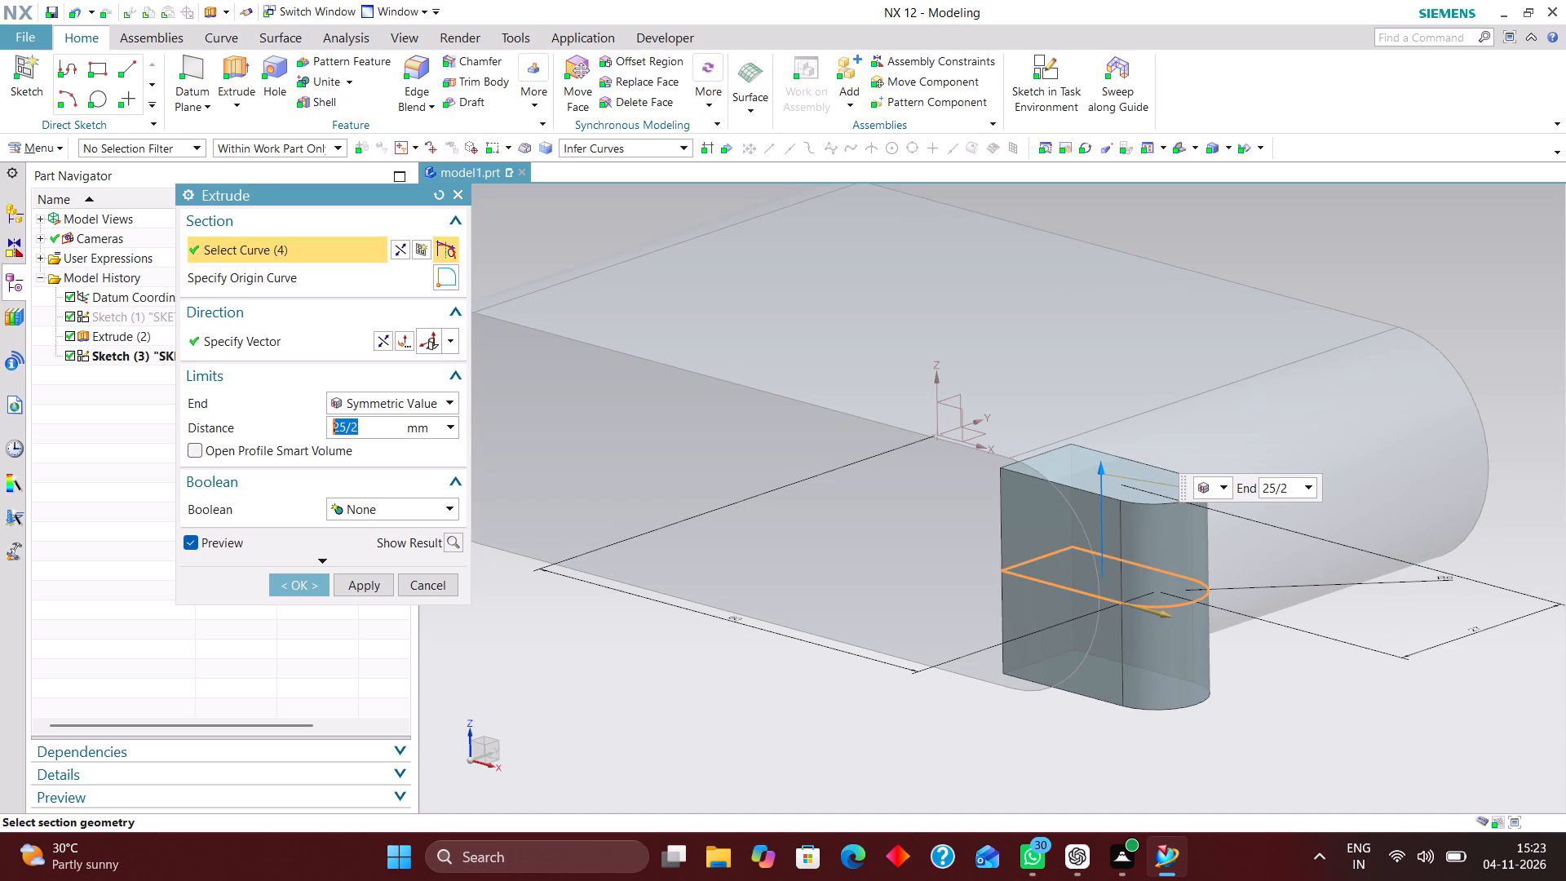
key(7)
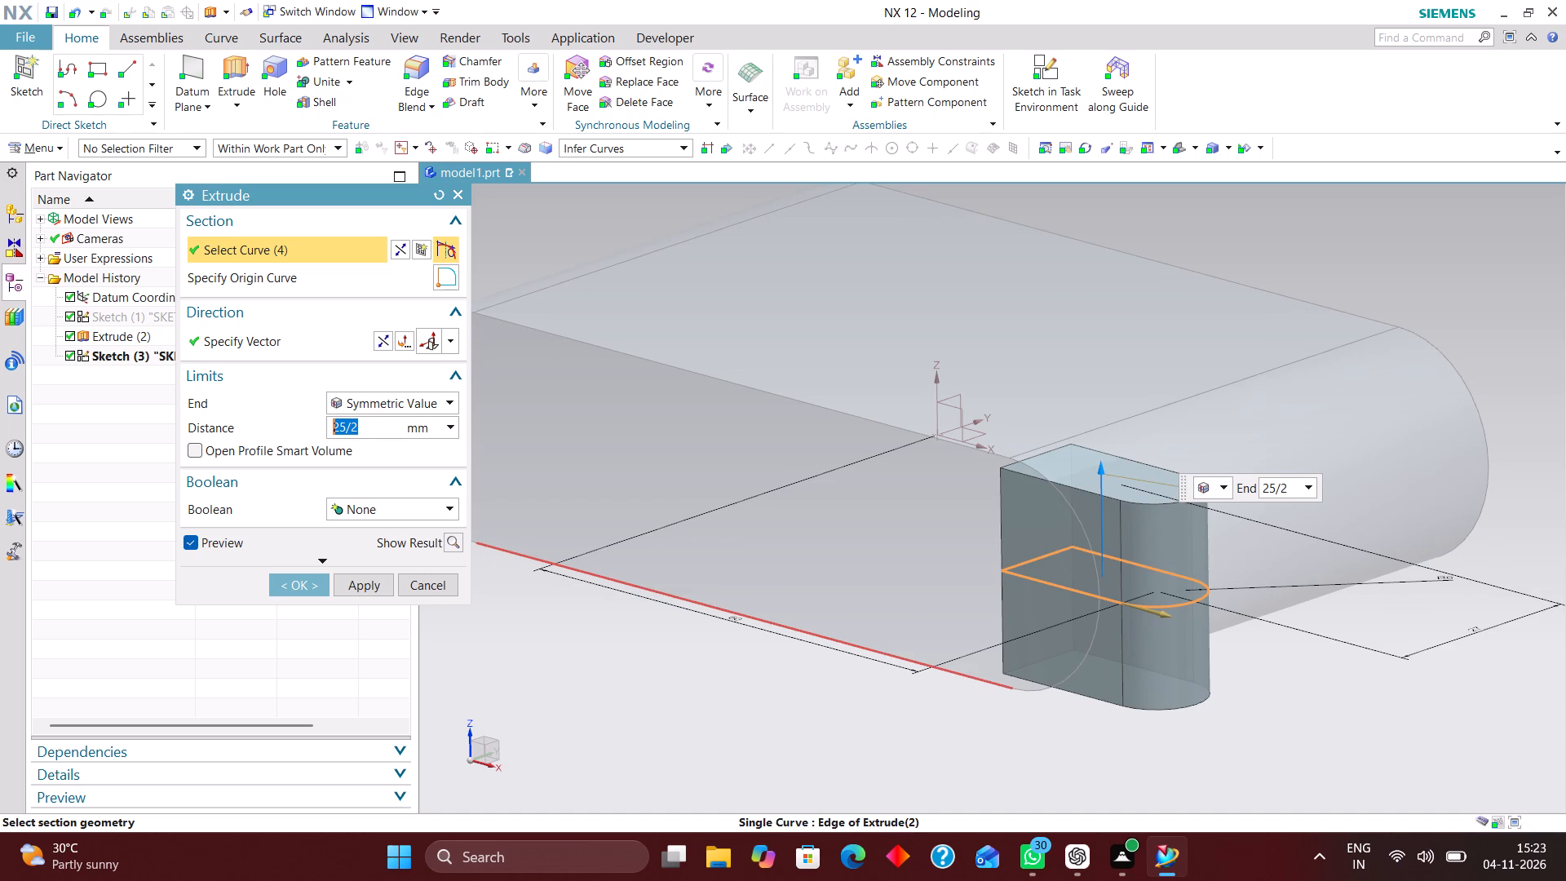
key(Return)
scroll(801, 418, down, 2)
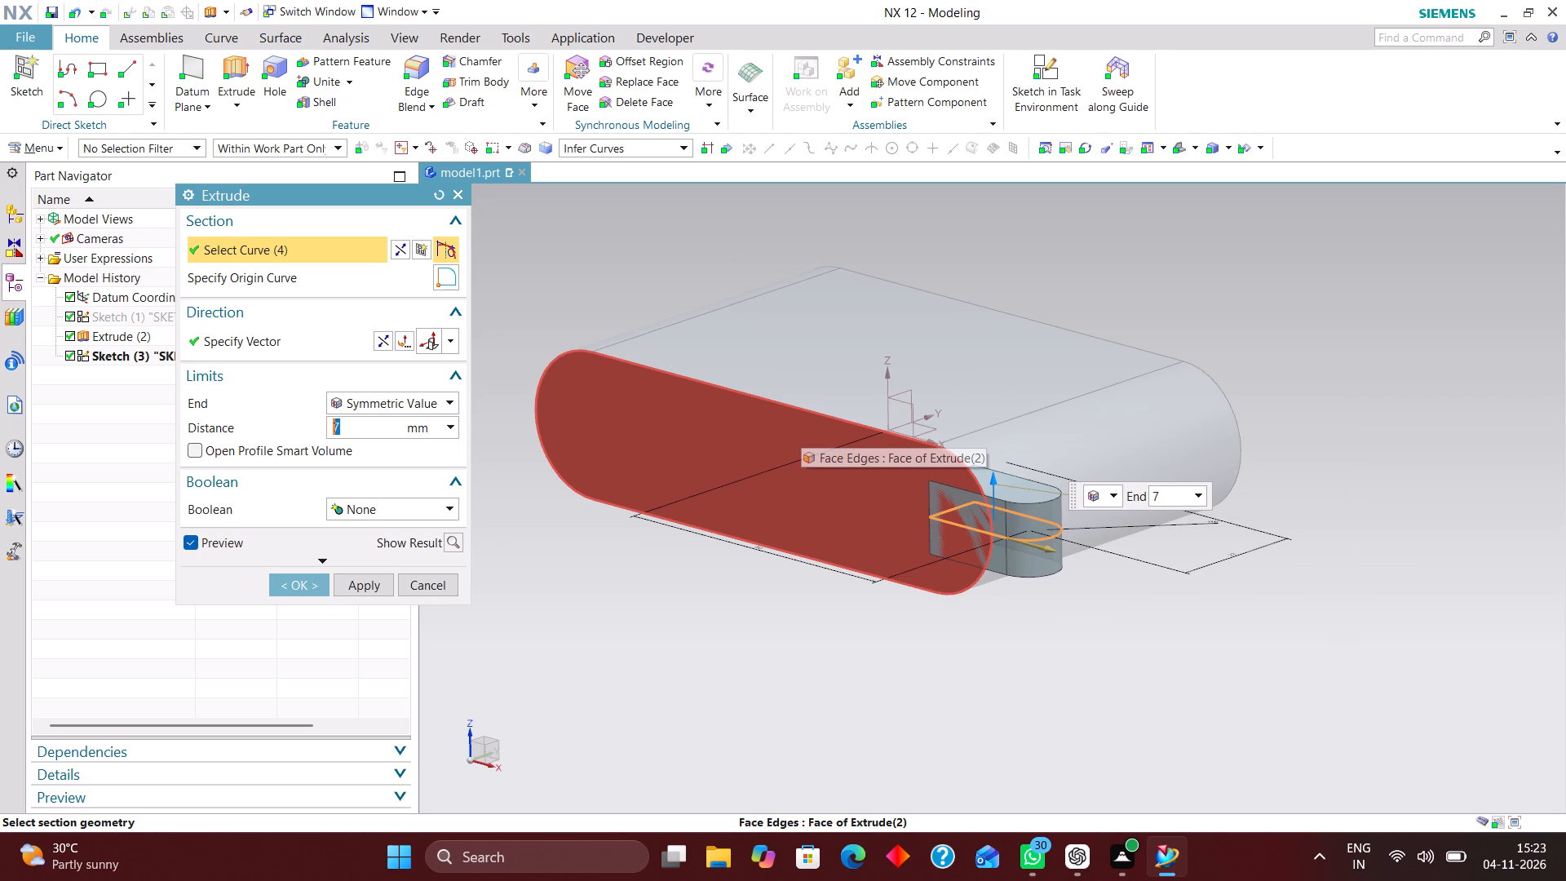
click(299, 589)
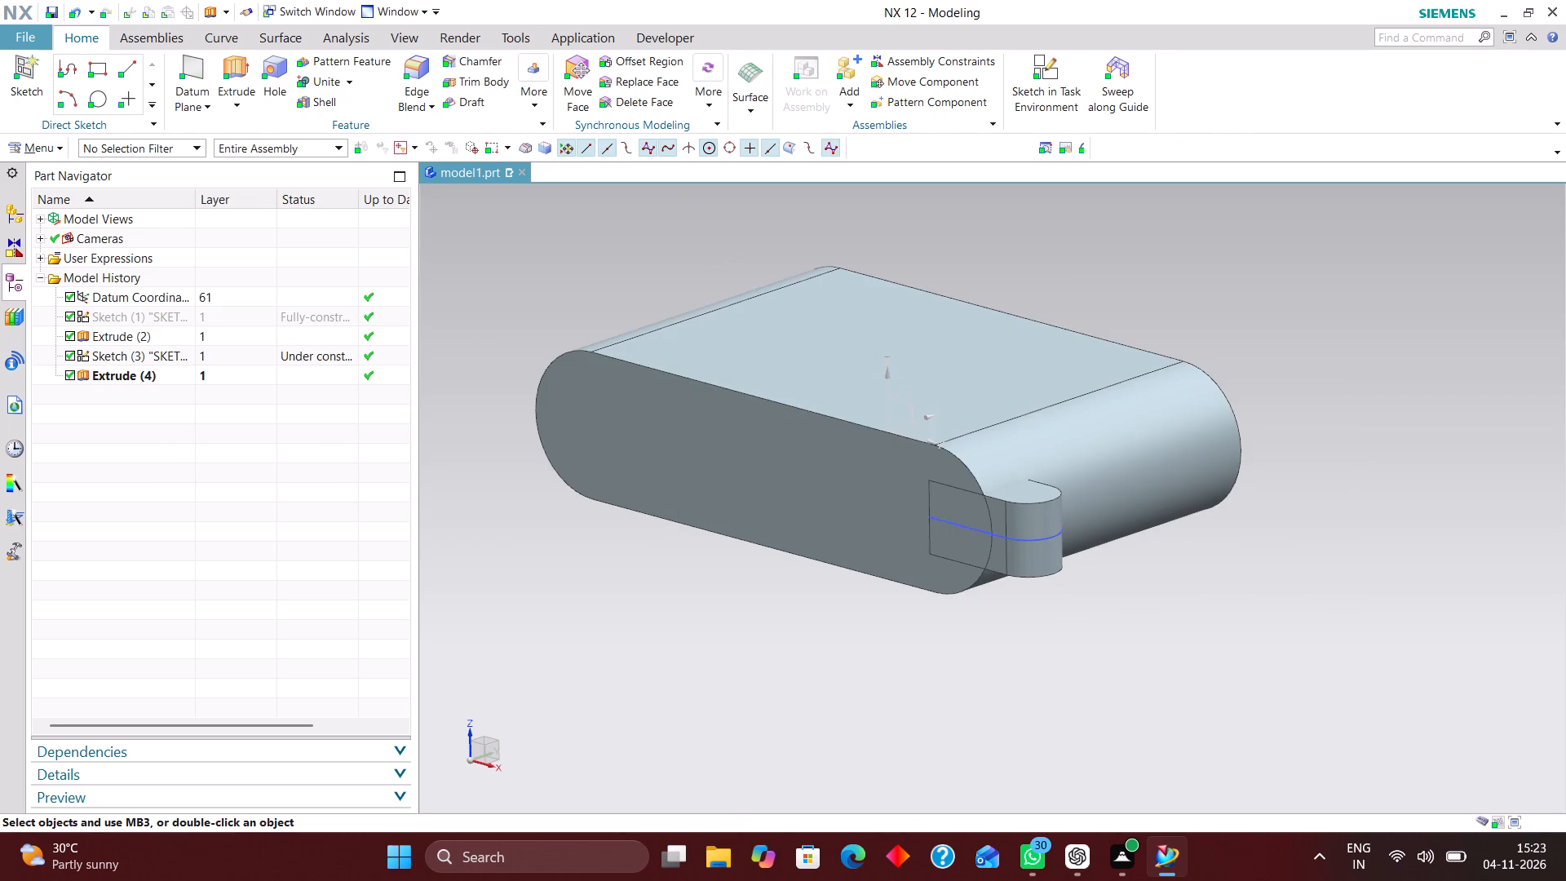
Unite the round-ended lug as the tool body with the slot-shaped base as the target body.
middle_drag(1100, 489, 1143, 485)
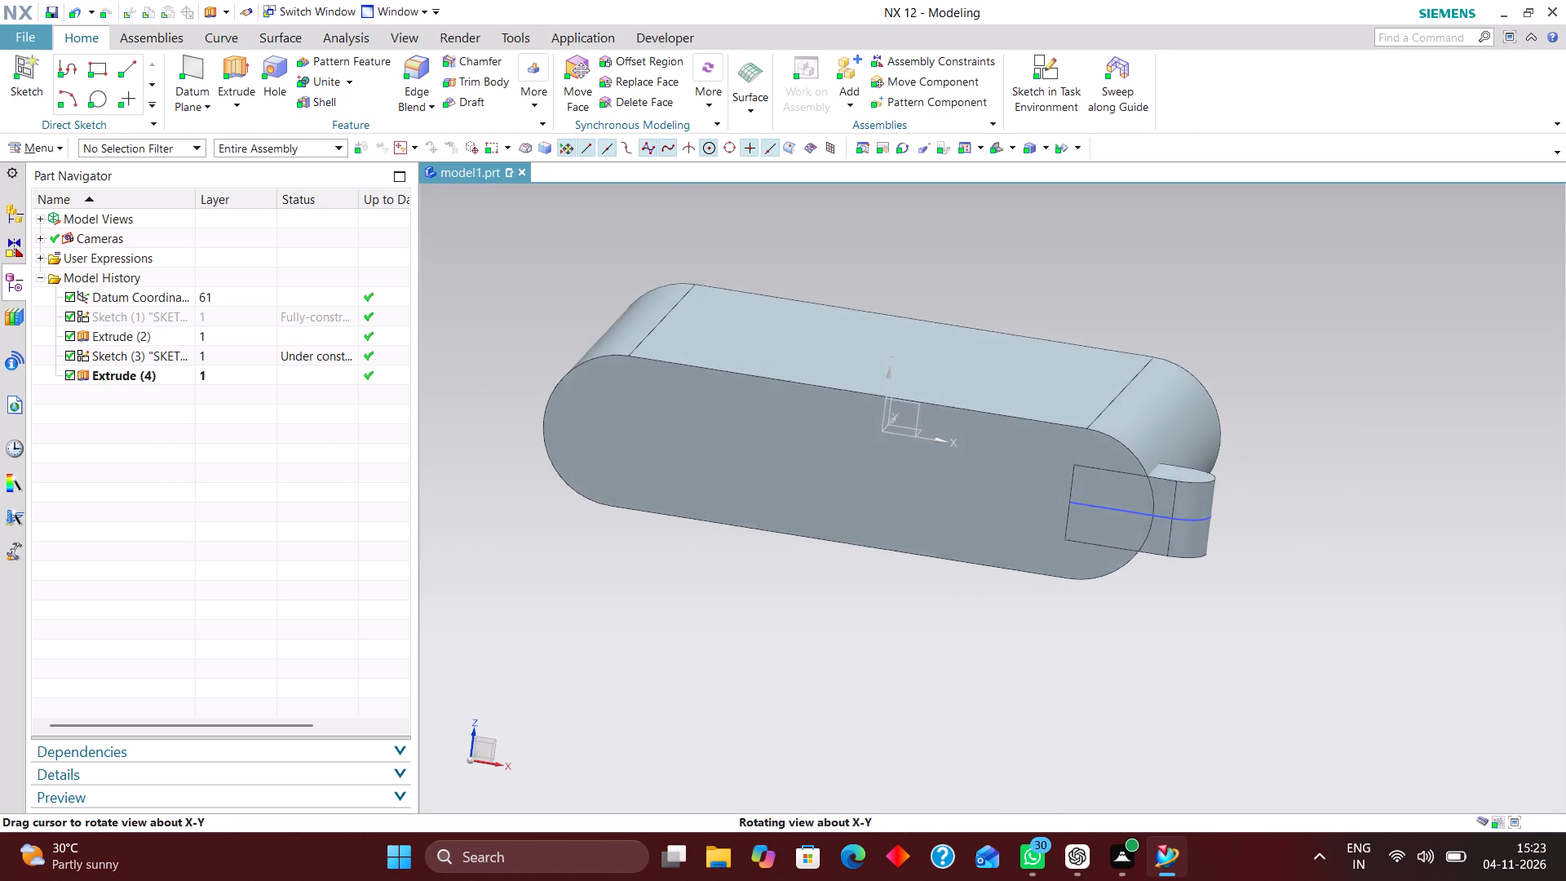
middle_drag(1143, 485, 1109, 479)
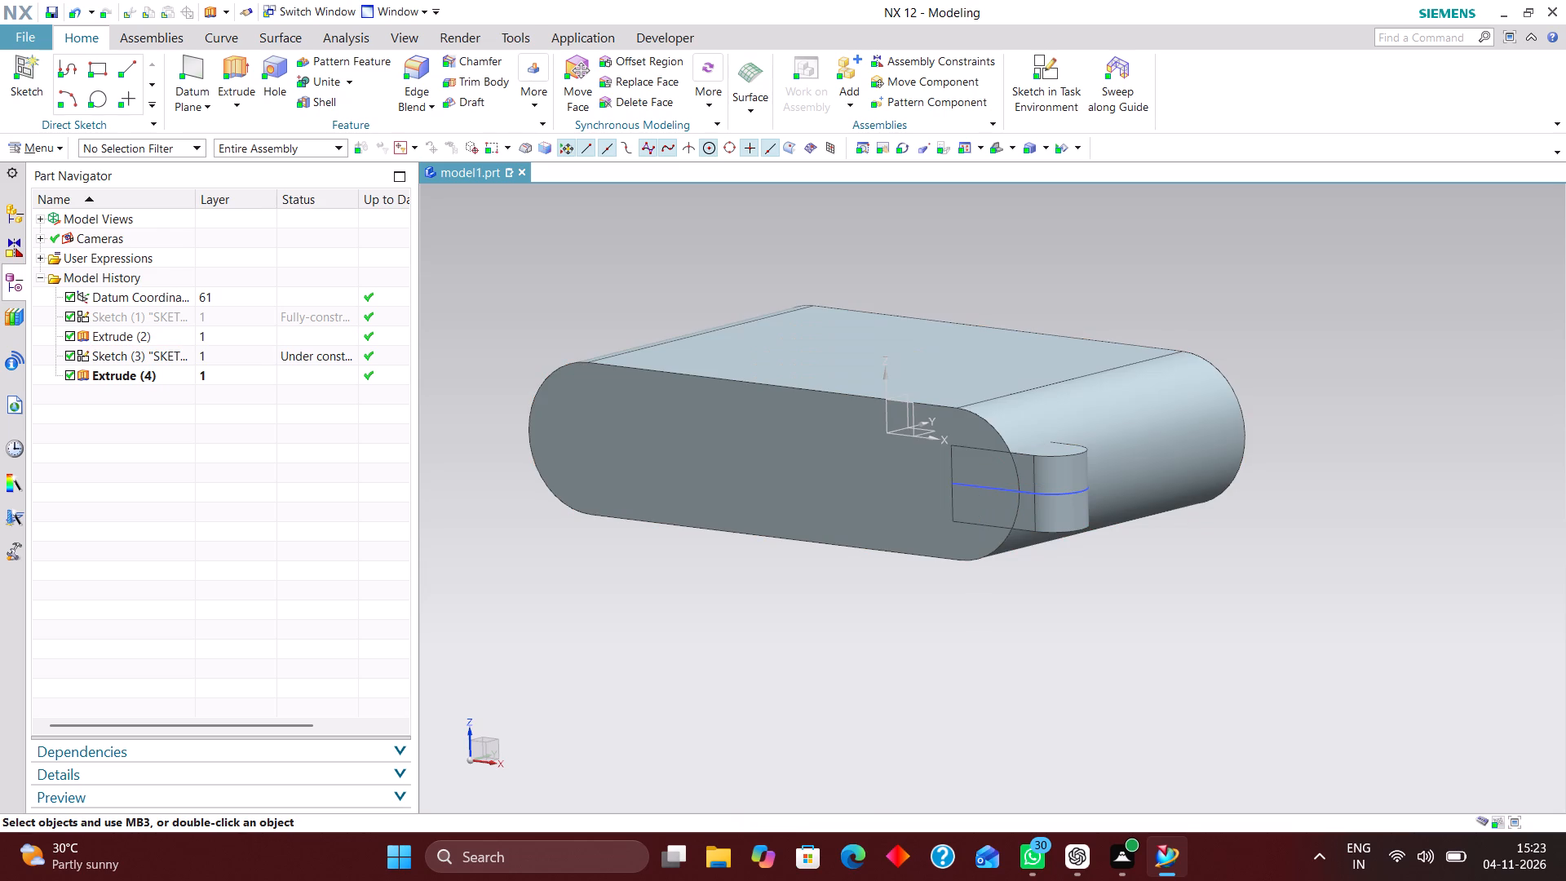
click(338, 78)
click(827, 440)
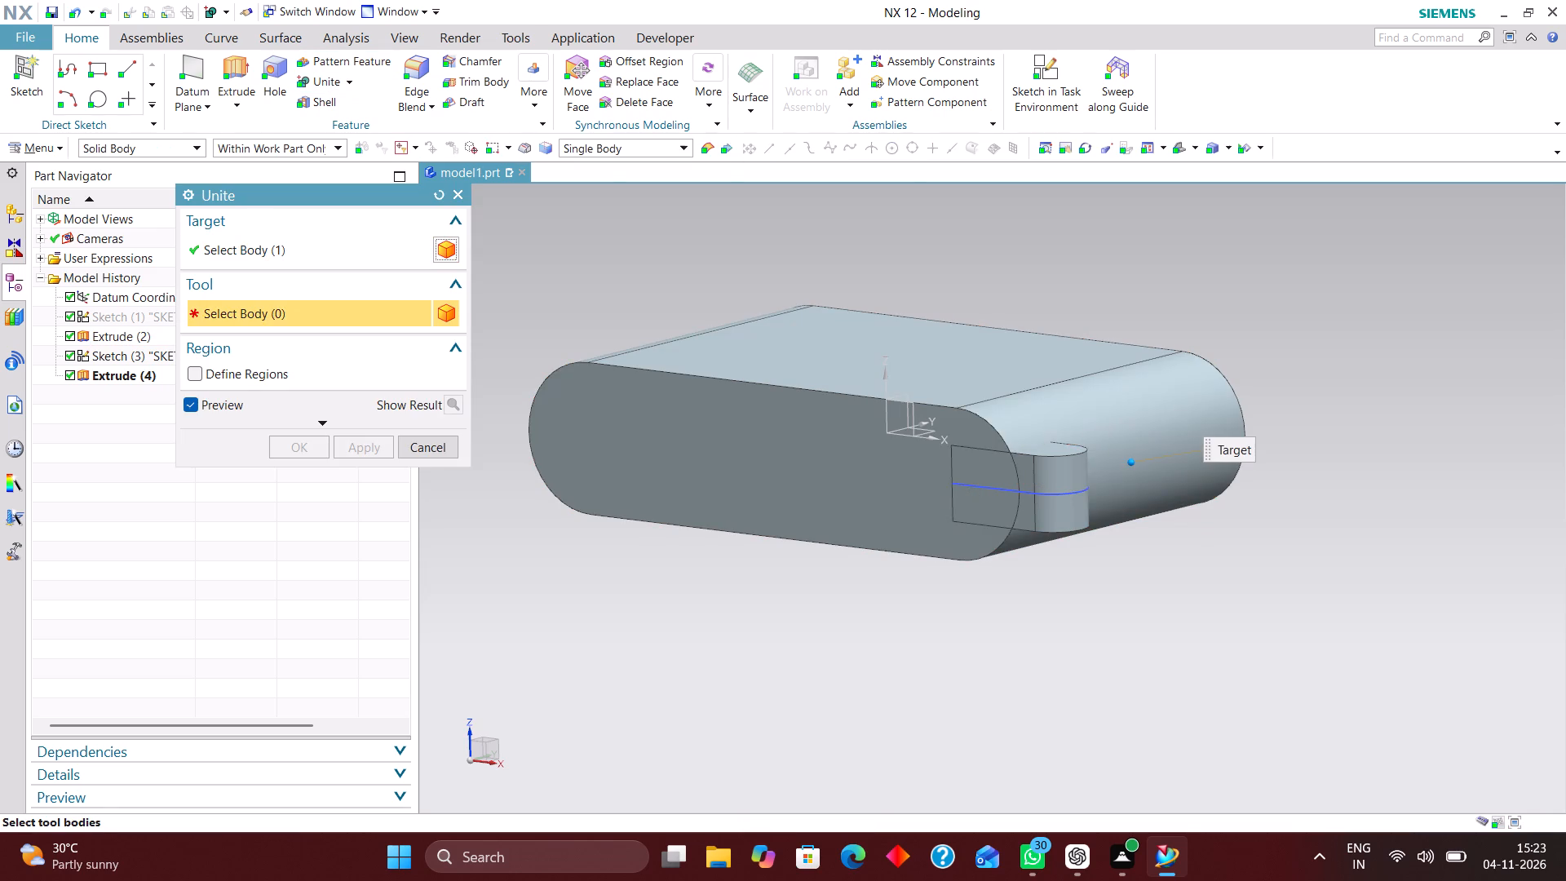
click(1032, 465)
click(301, 444)
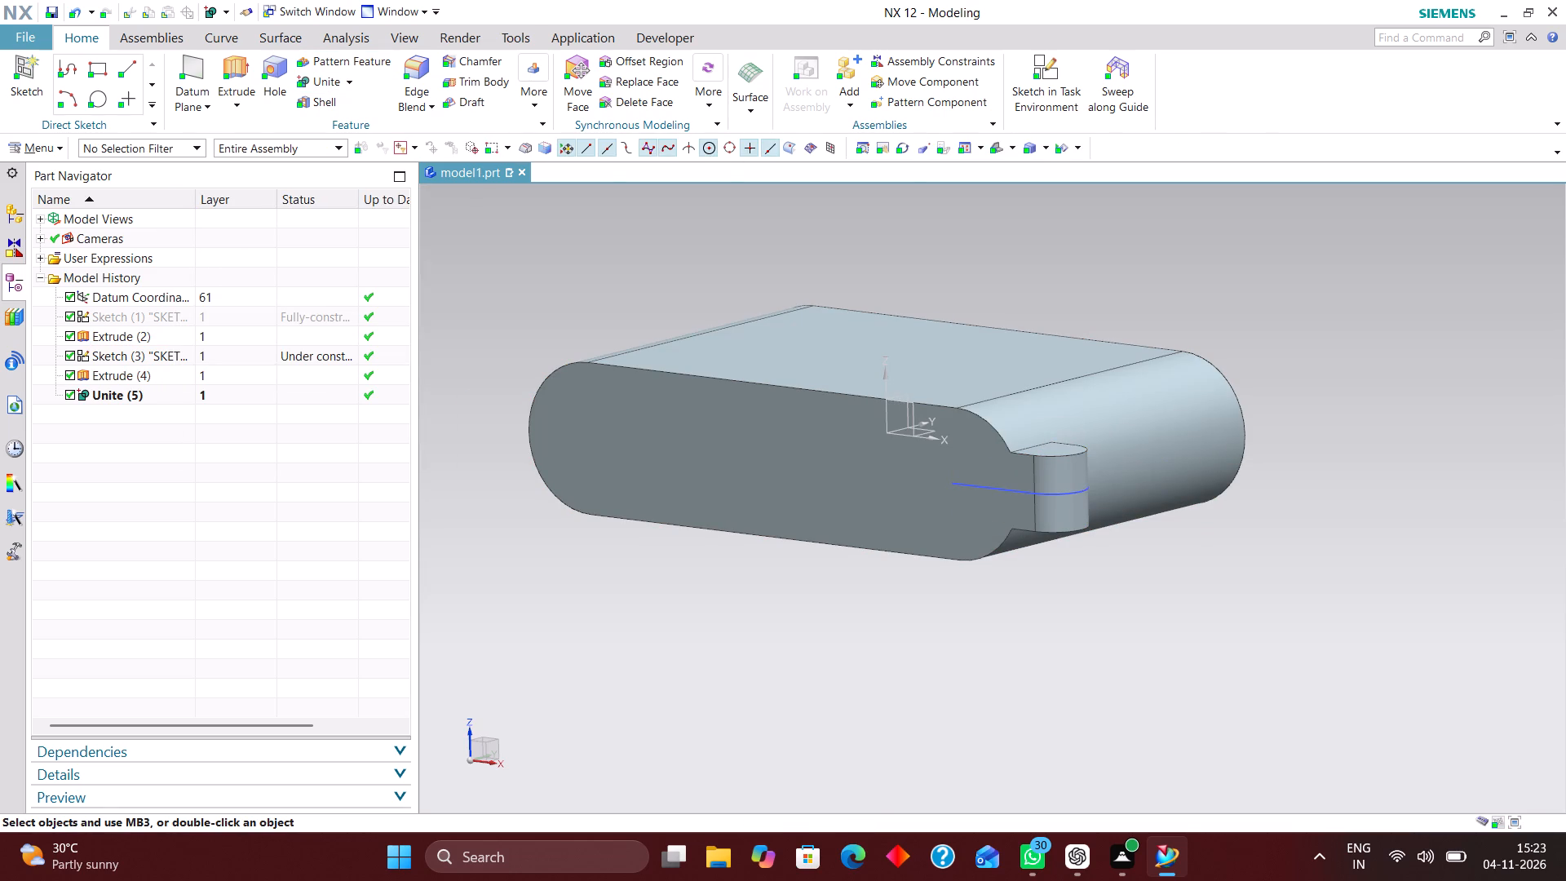
Hide the lug's profile sketch.
right_drag(1073, 493, 1076, 595)
middle_drag(1159, 613, 1170, 632)
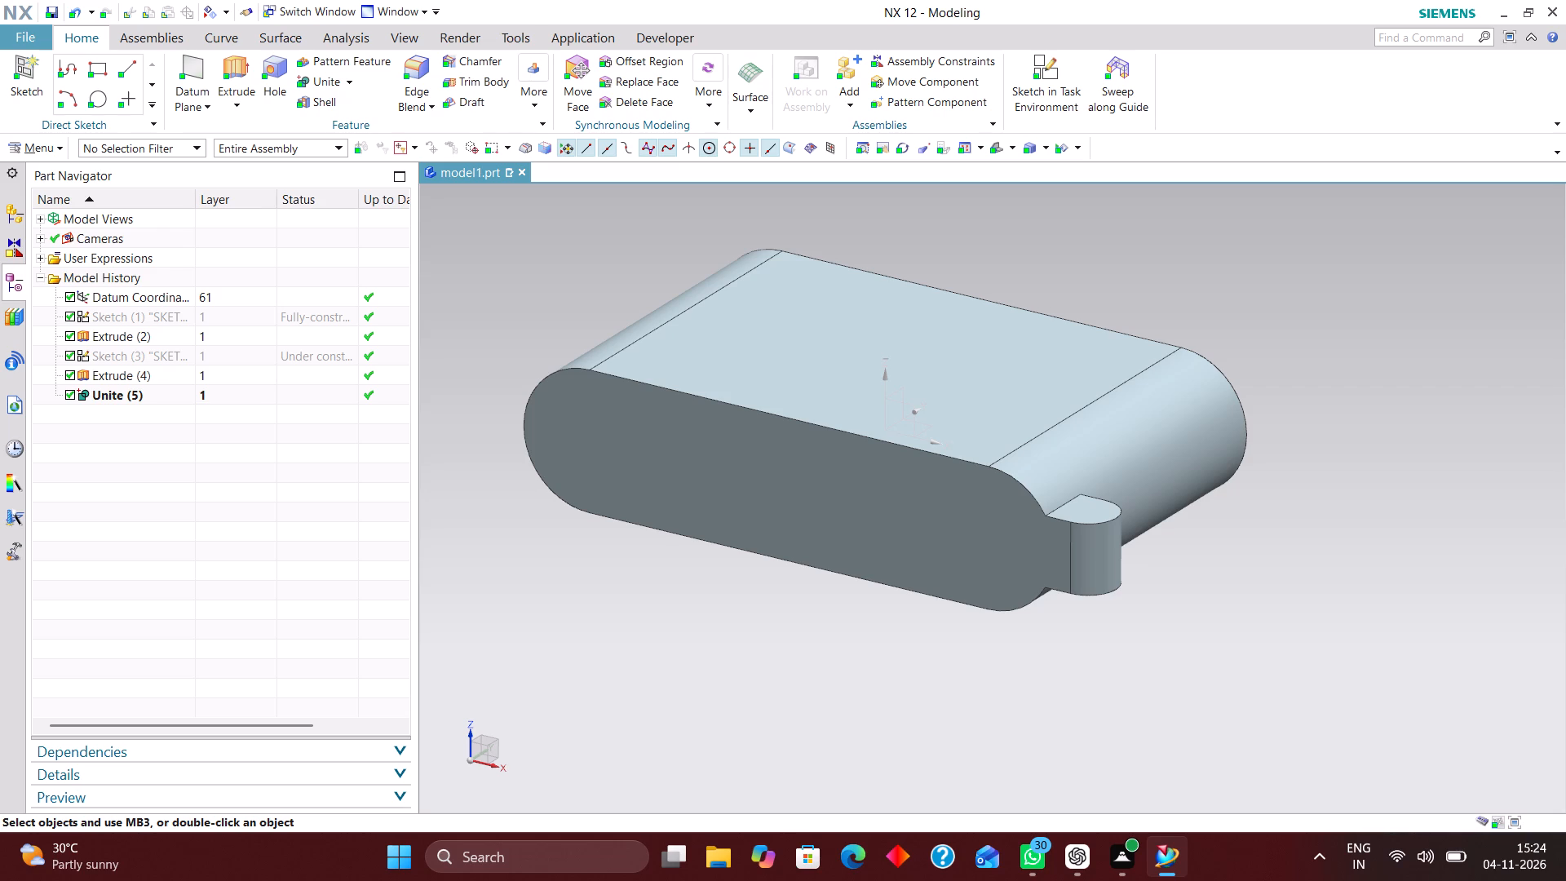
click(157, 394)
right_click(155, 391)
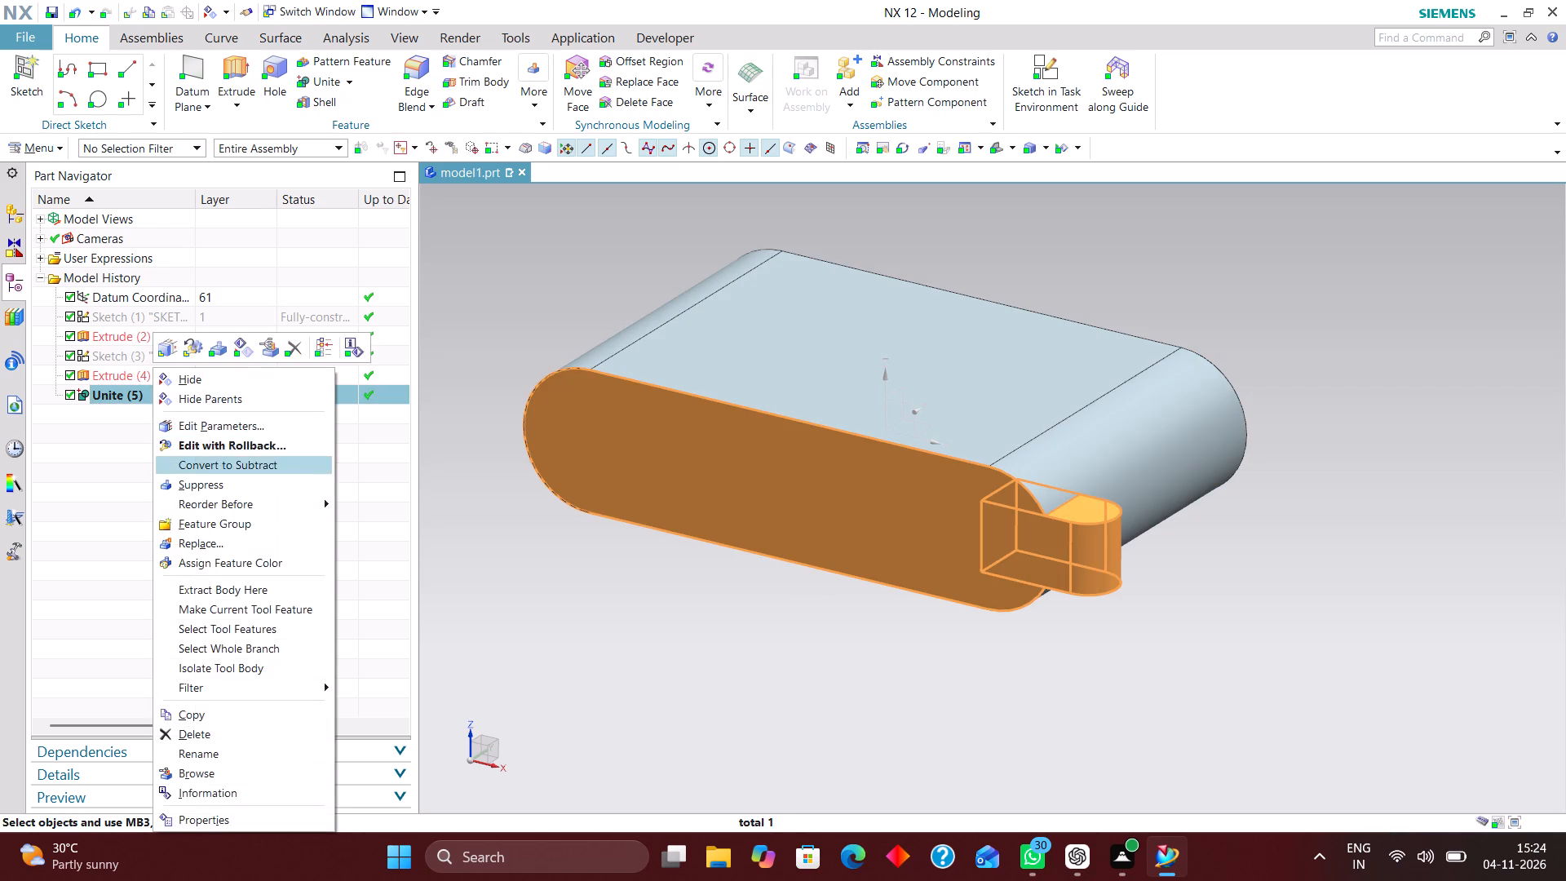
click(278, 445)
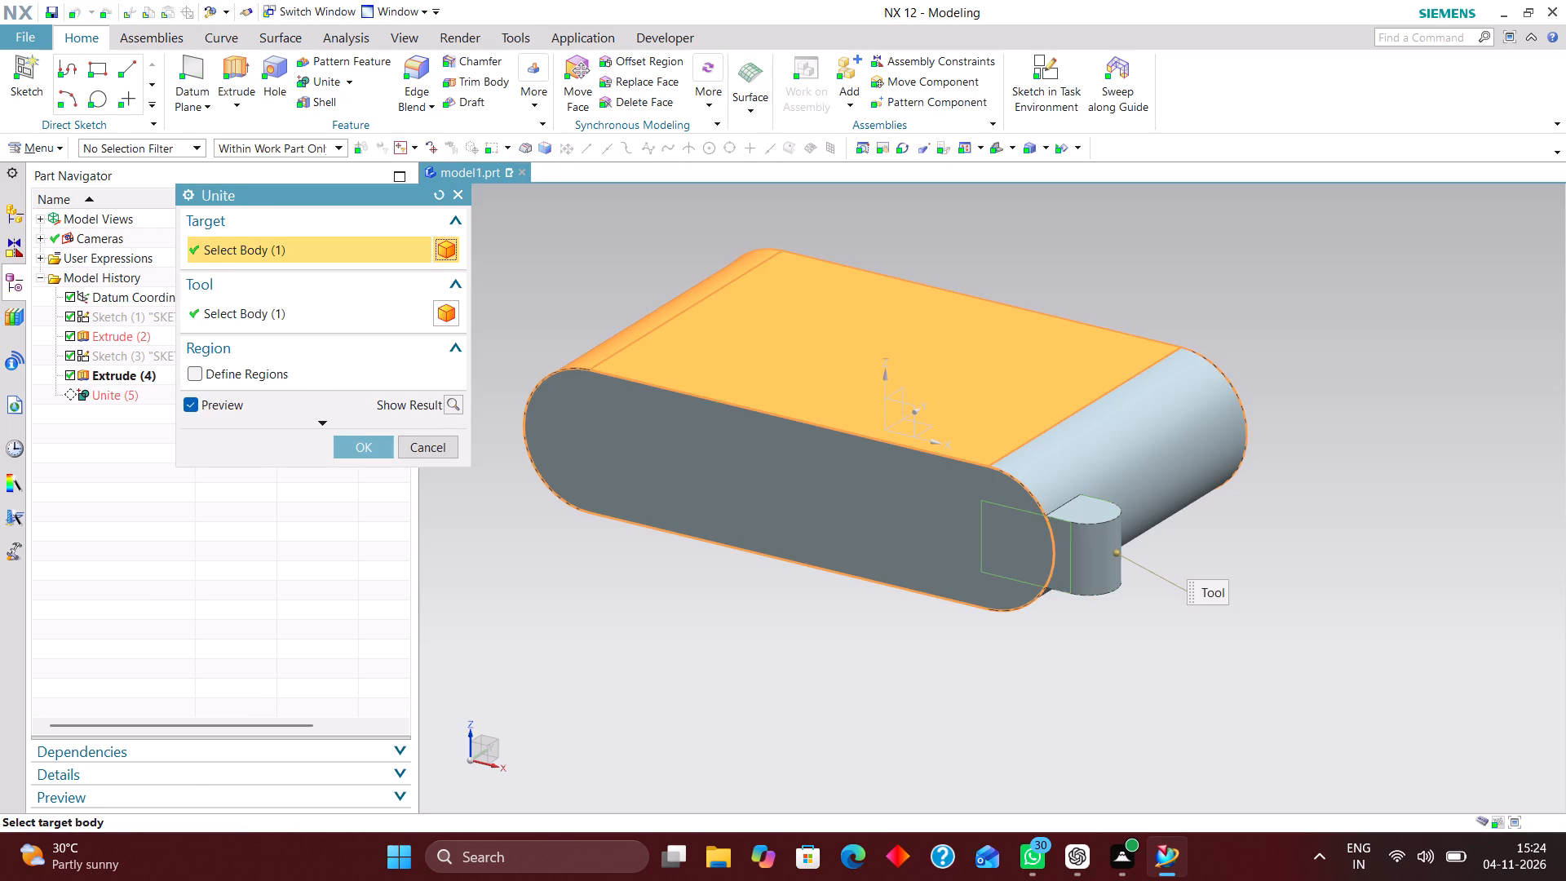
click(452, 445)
Roll the model history back before the Unite by making the lug's Extrude (4) the current feature.
click(184, 379)
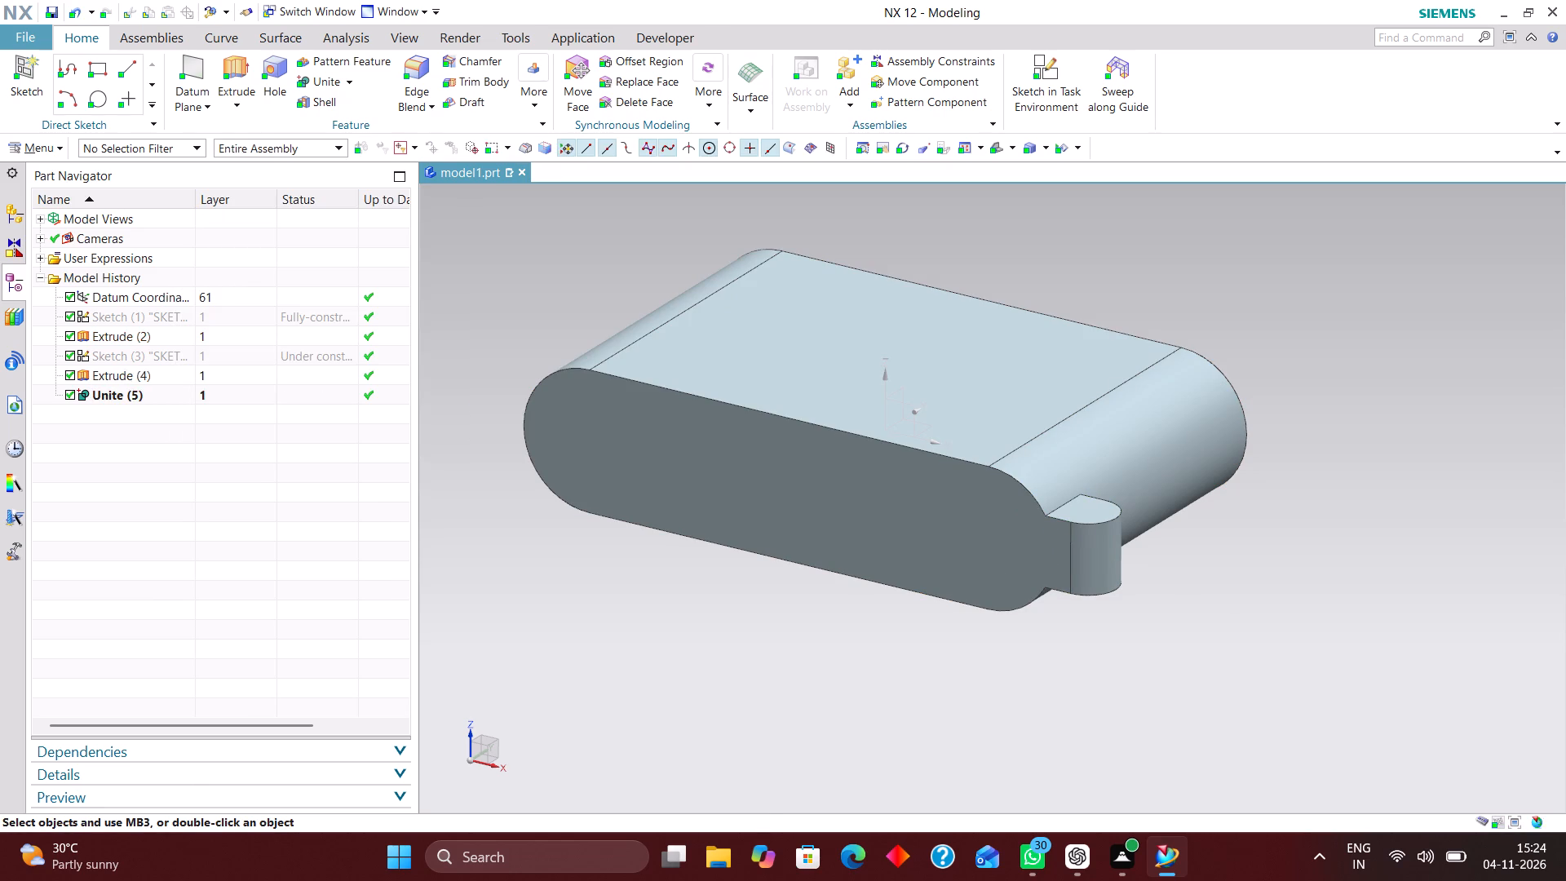
right_click(184, 379)
click(419, 350)
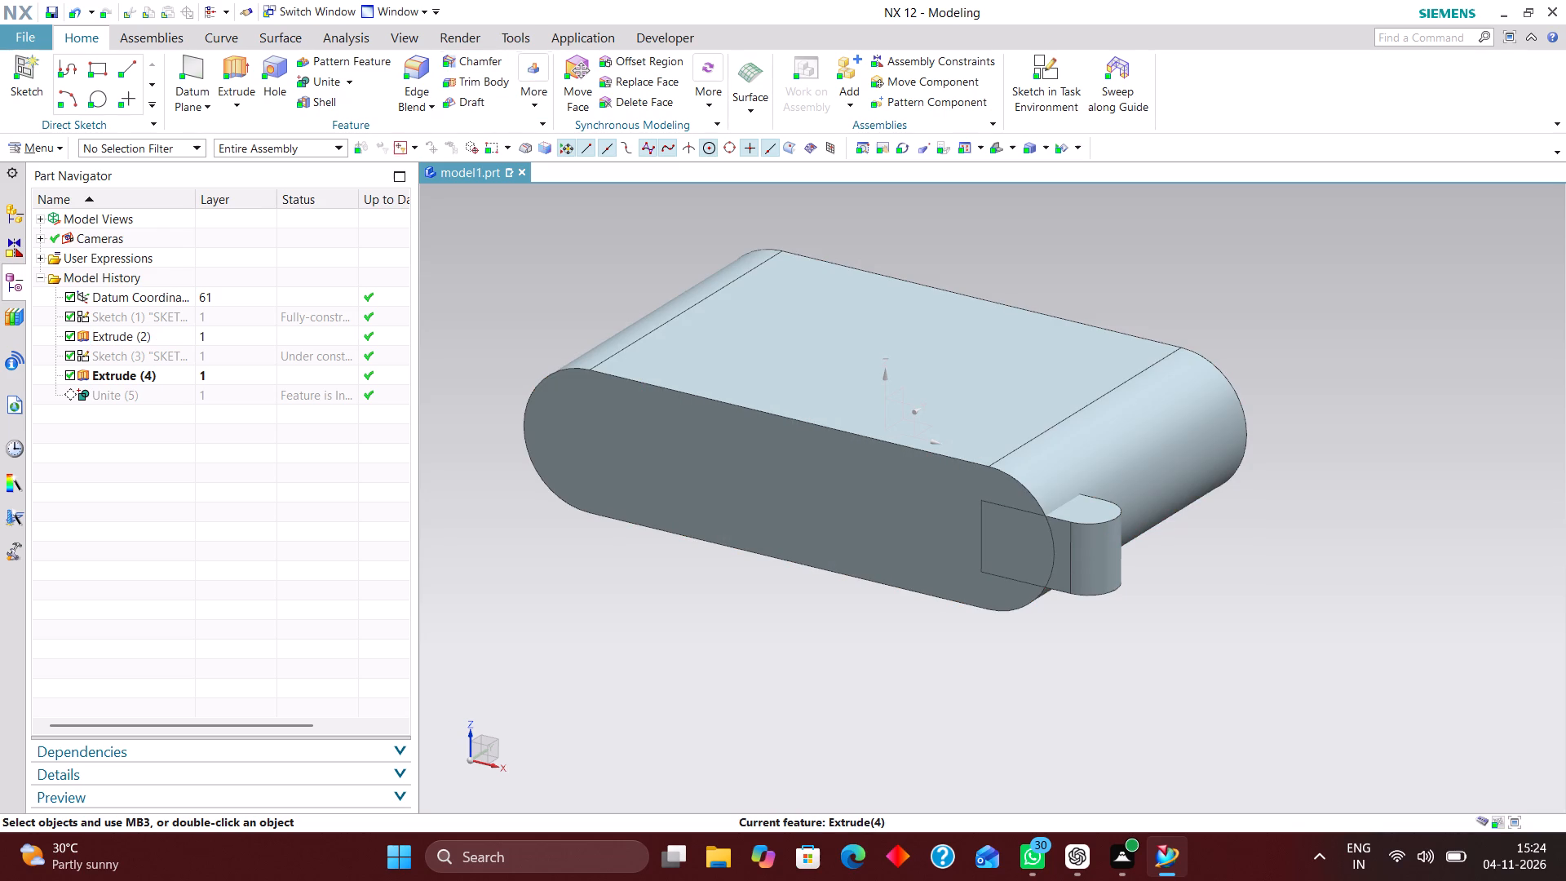
Start a linear Pattern Feature of the lug extrusion with Direction 1 along the datum Y axis.
click(347, 60)
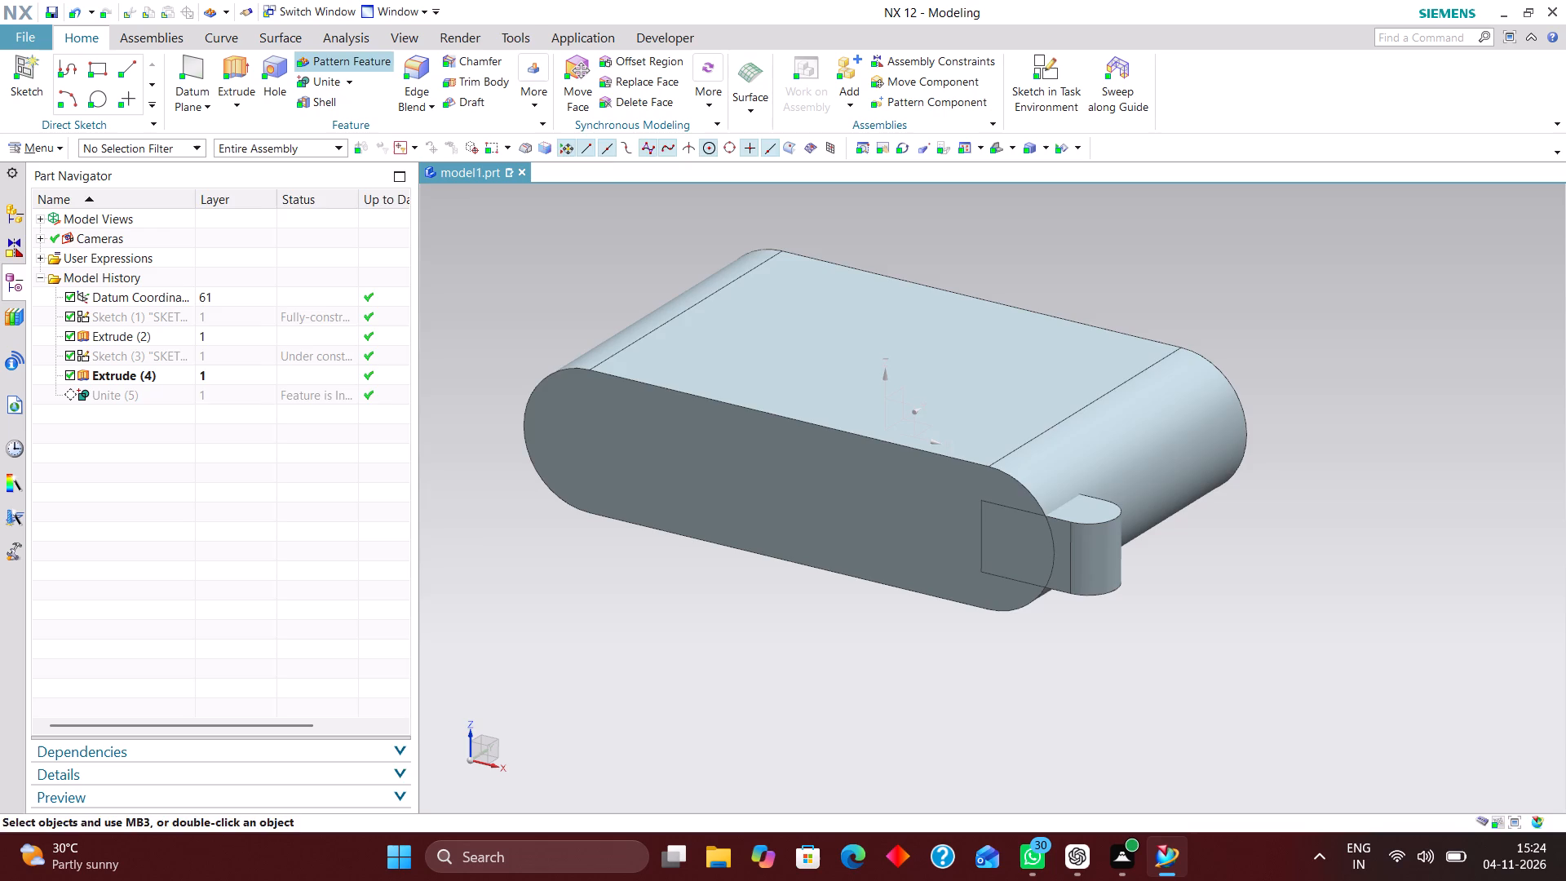
click(1092, 541)
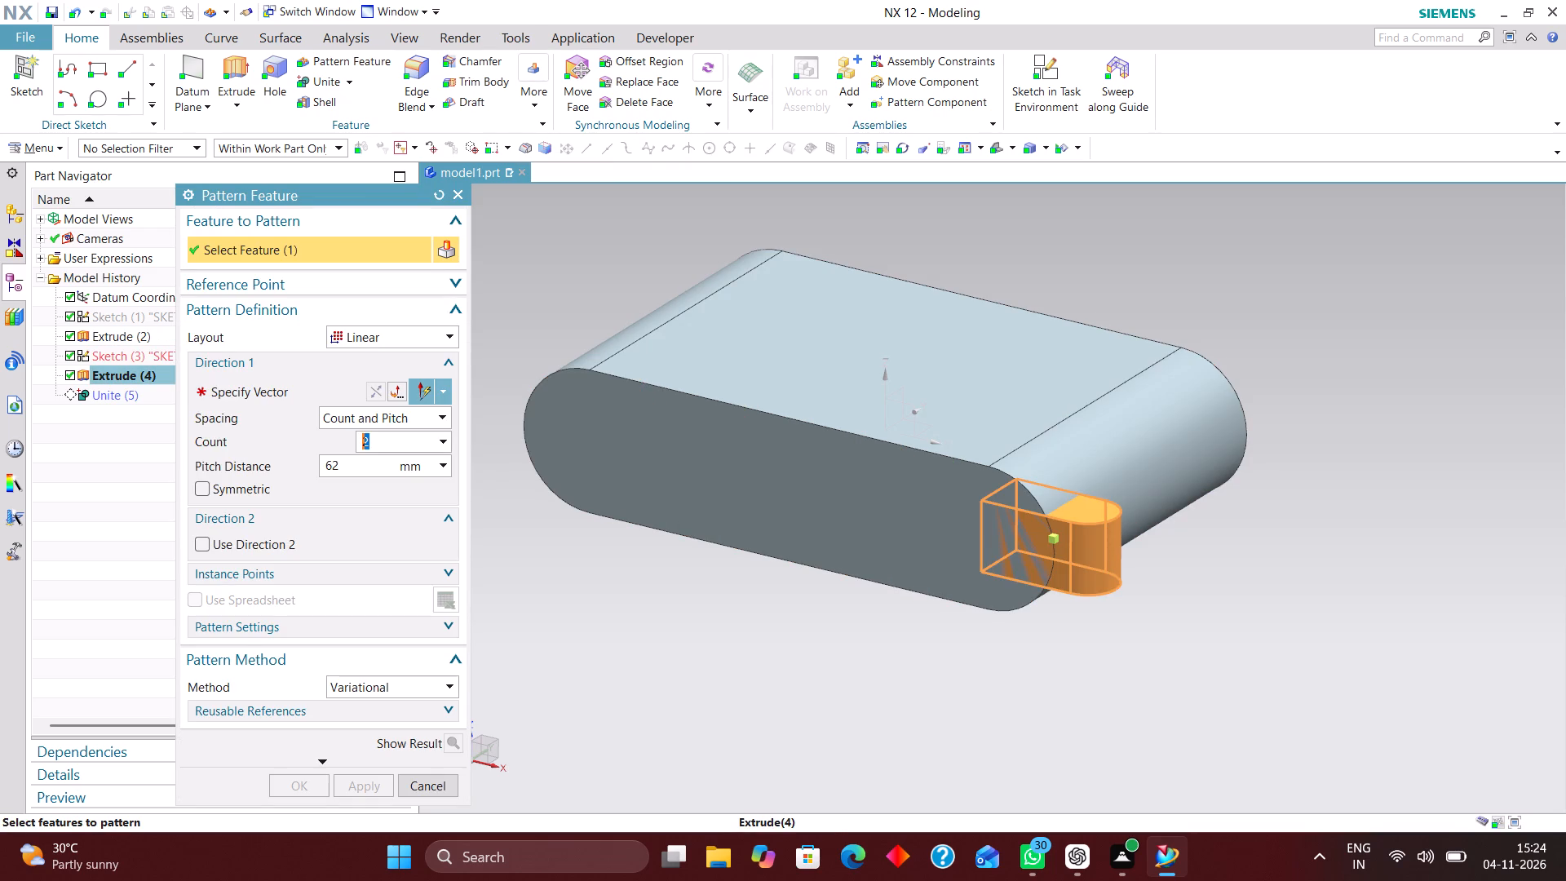
click(314, 389)
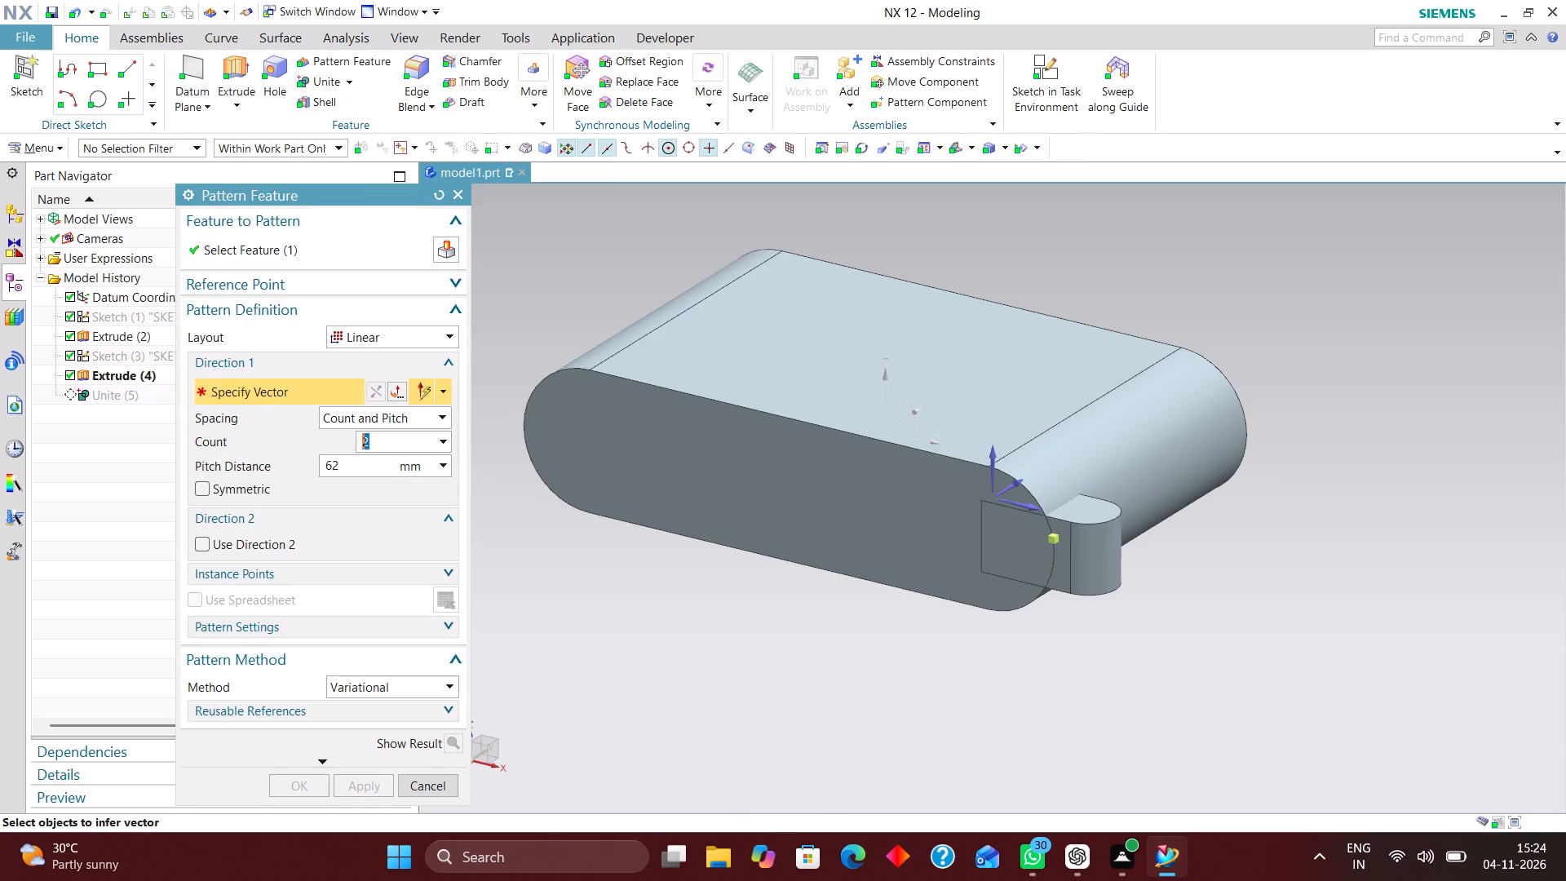
click(920, 408)
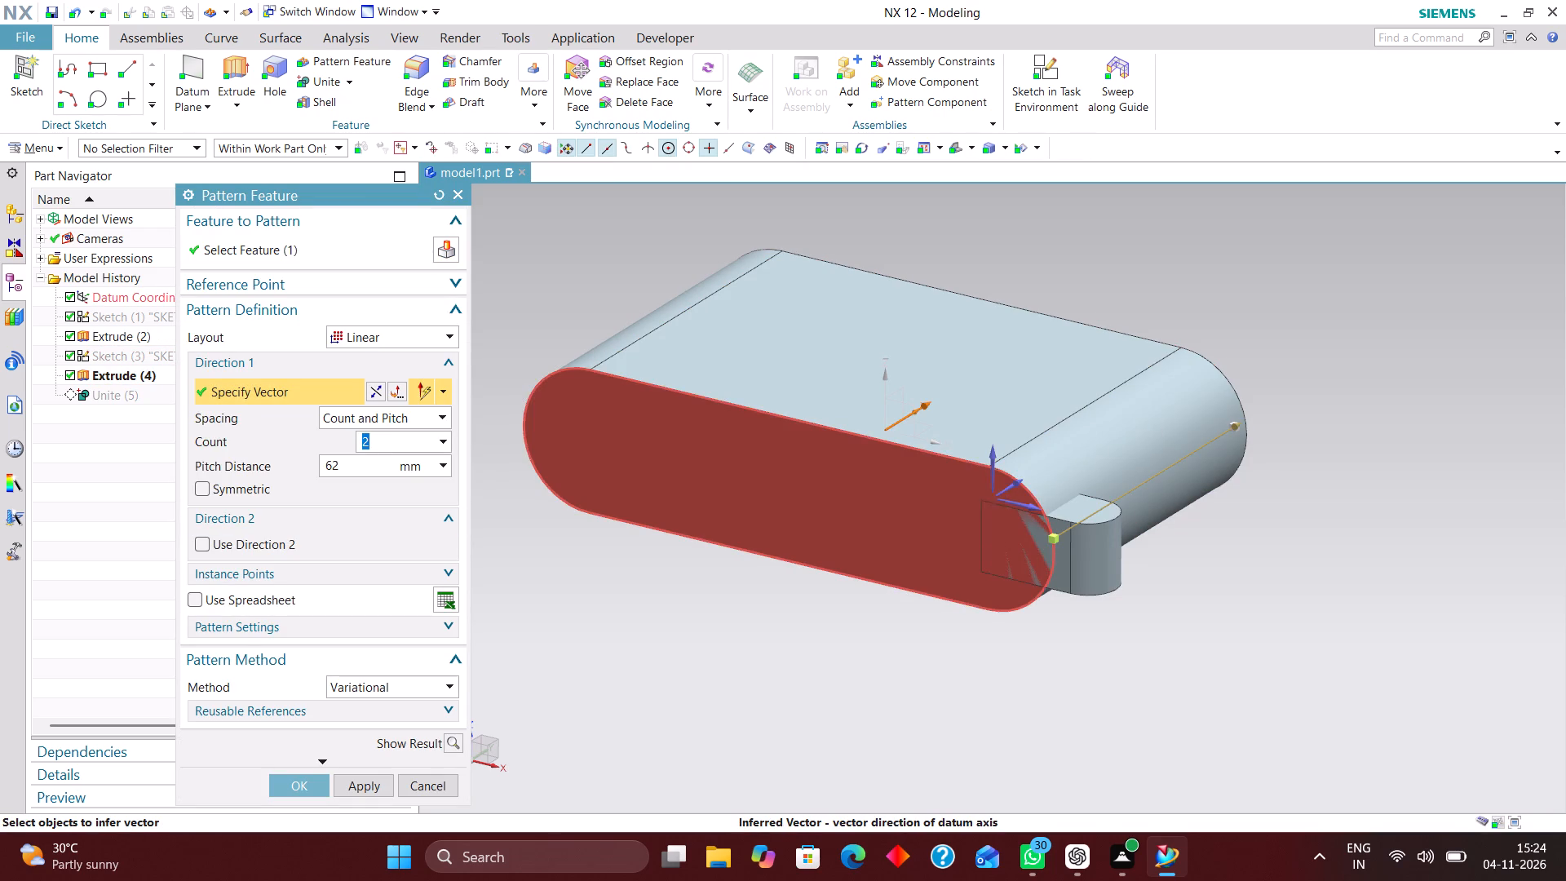
Enable Direction 2 for the lug pattern along the datum X axis, reversed to run across the base body.
middle_drag(1012, 615, 967, 534)
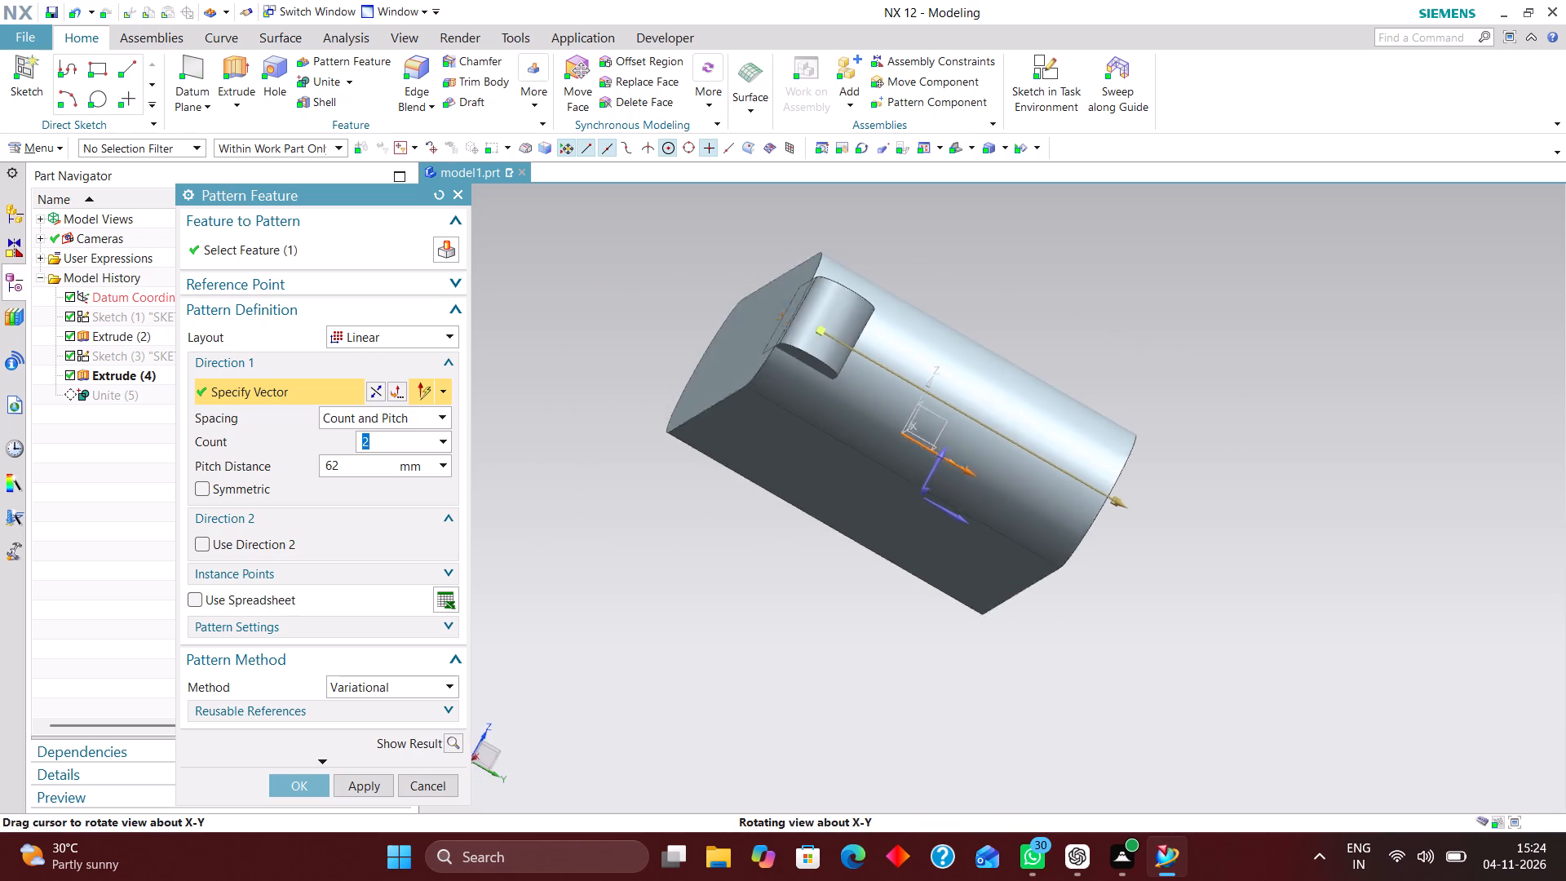
middle_drag(967, 534, 977, 560)
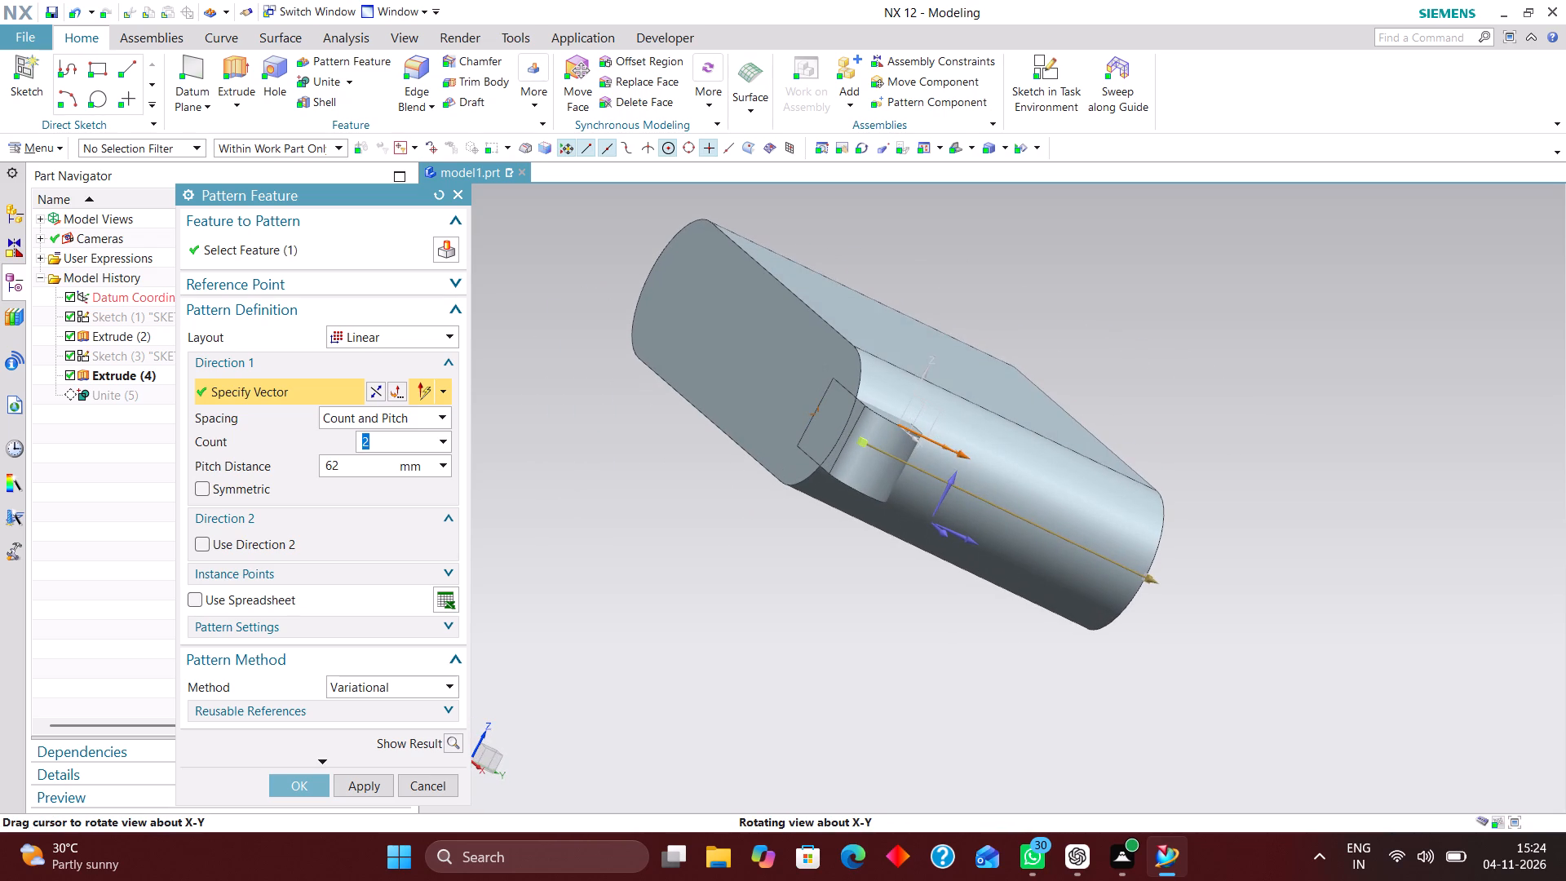
middle_drag(977, 560, 981, 559)
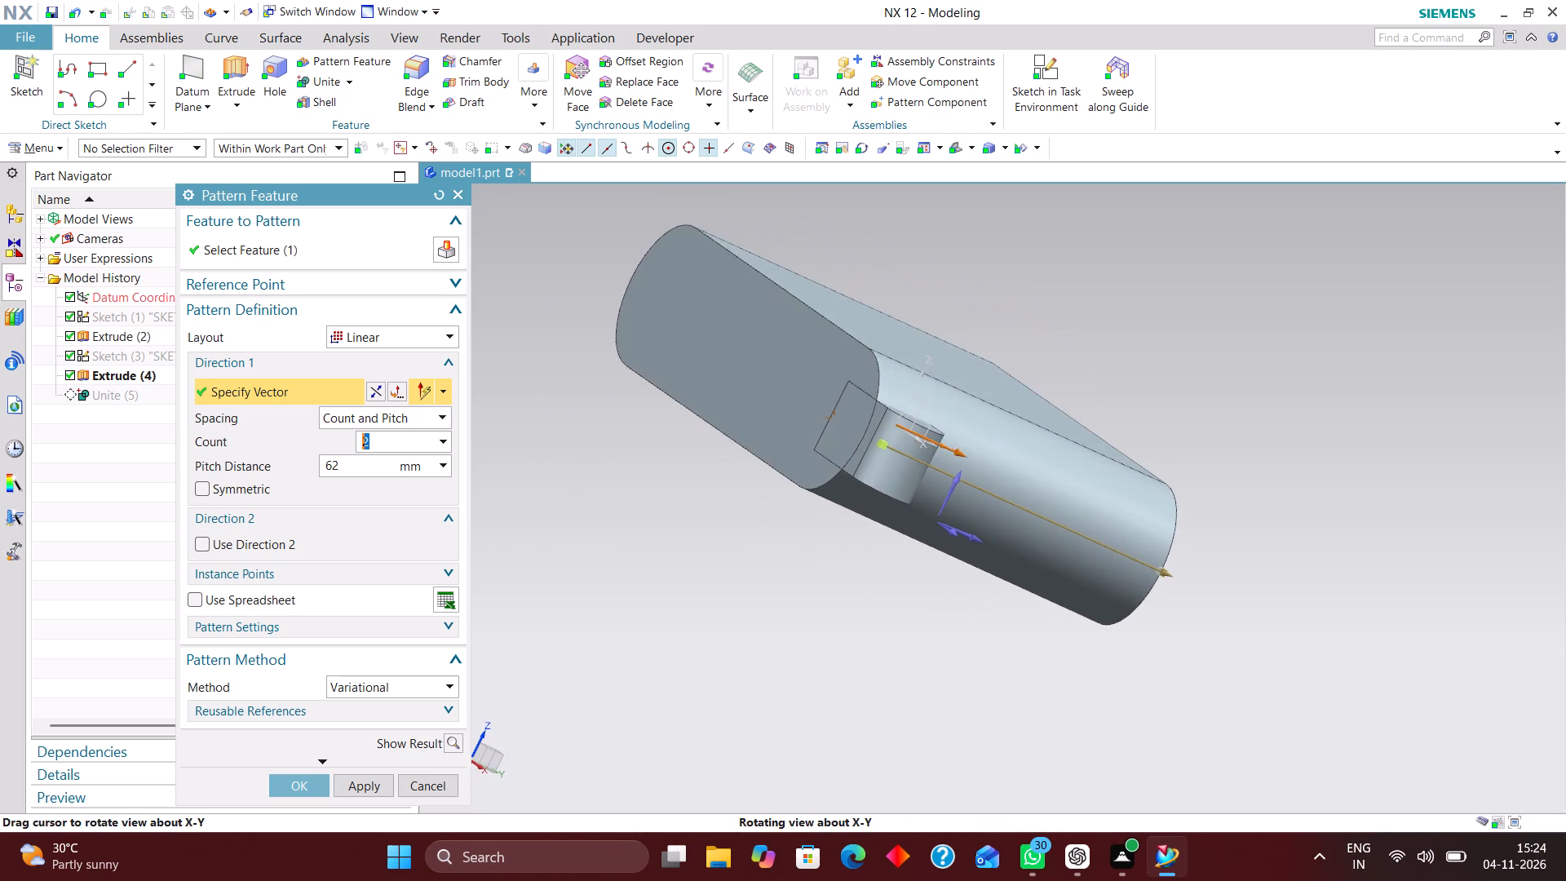
middle_drag(981, 559, 971, 569)
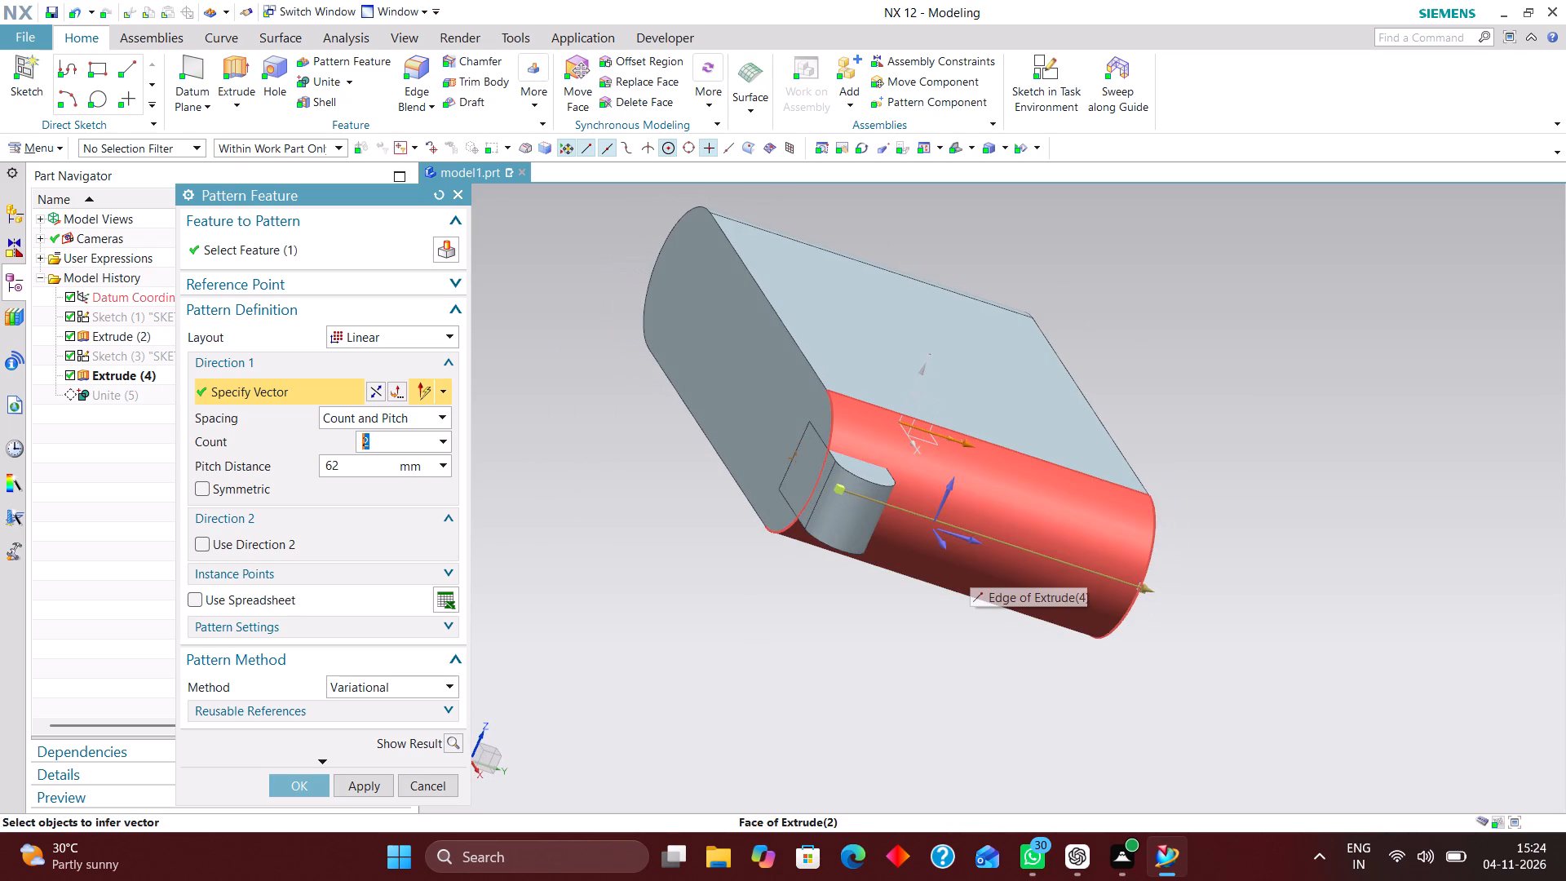
click(206, 548)
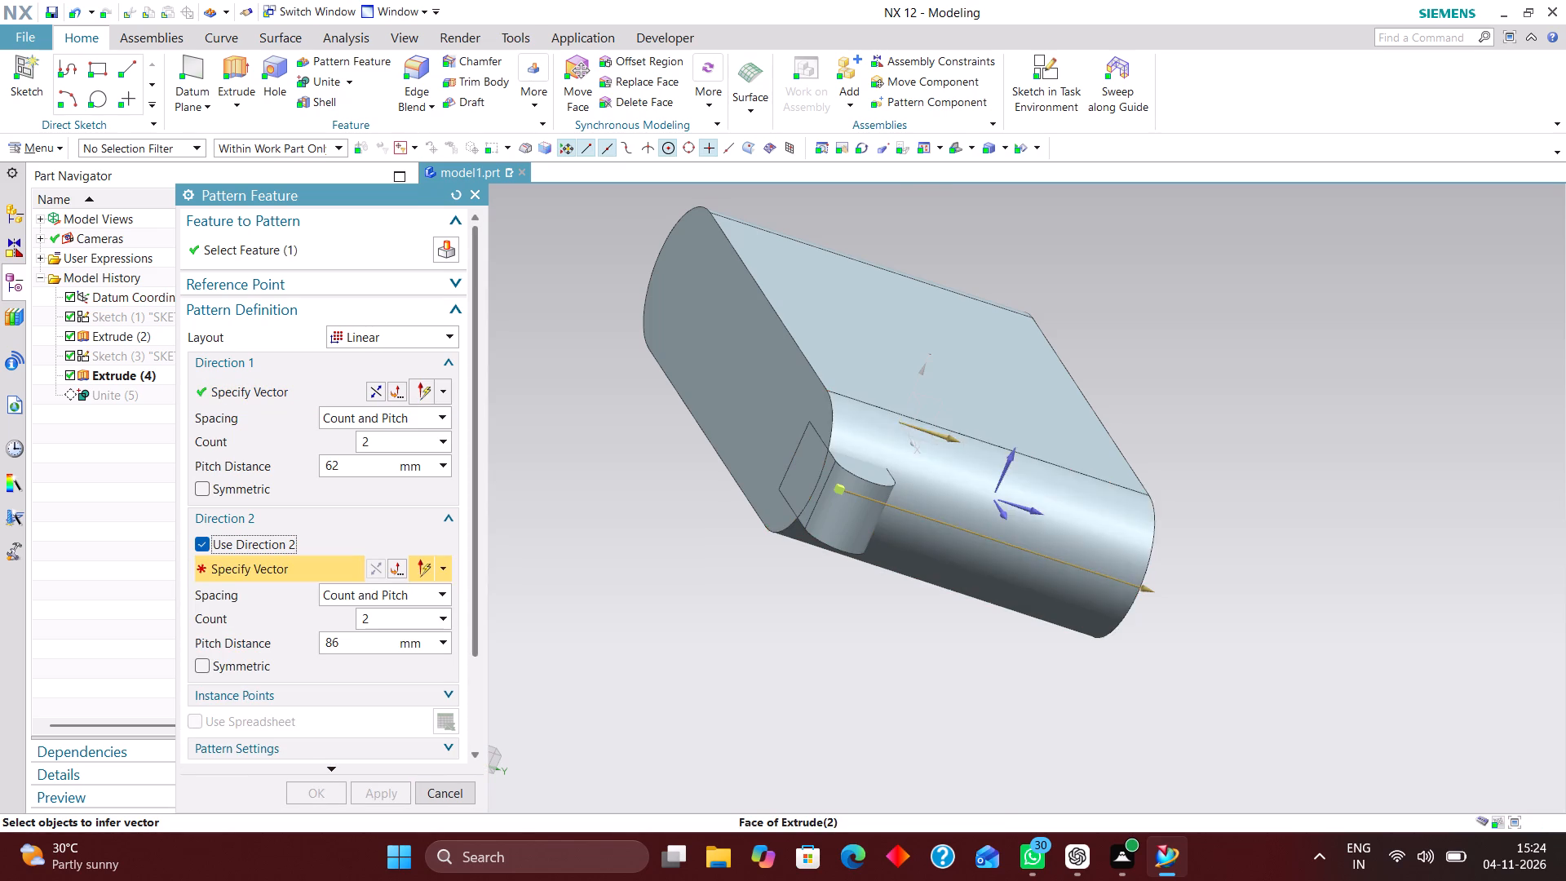
scroll(906, 619, up, 1)
middle_click(915, 612)
middle_drag(922, 622, 985, 653)
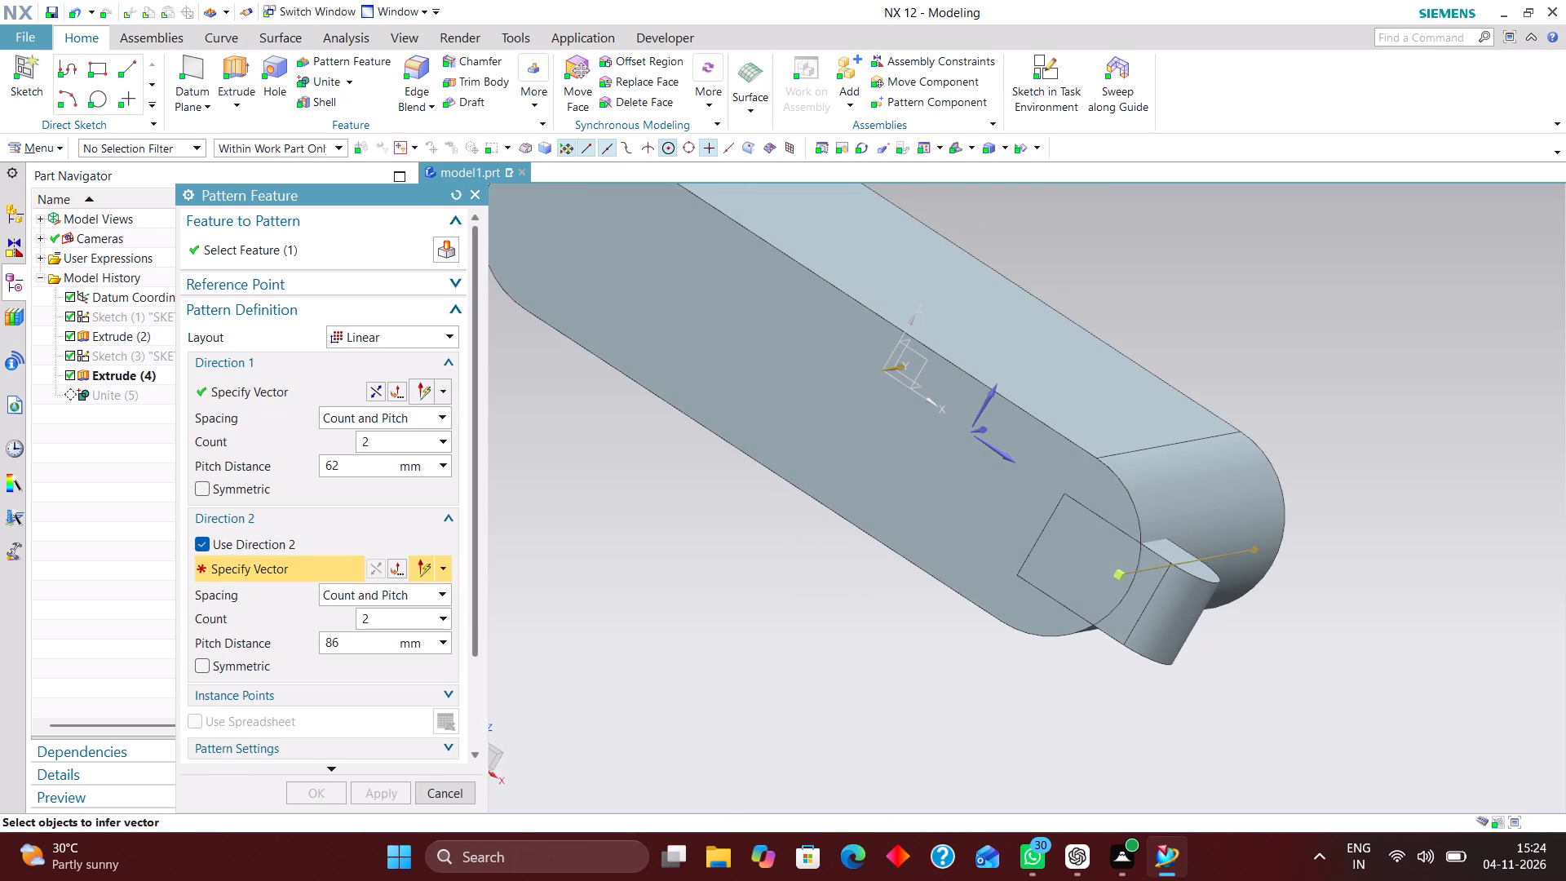
click(930, 398)
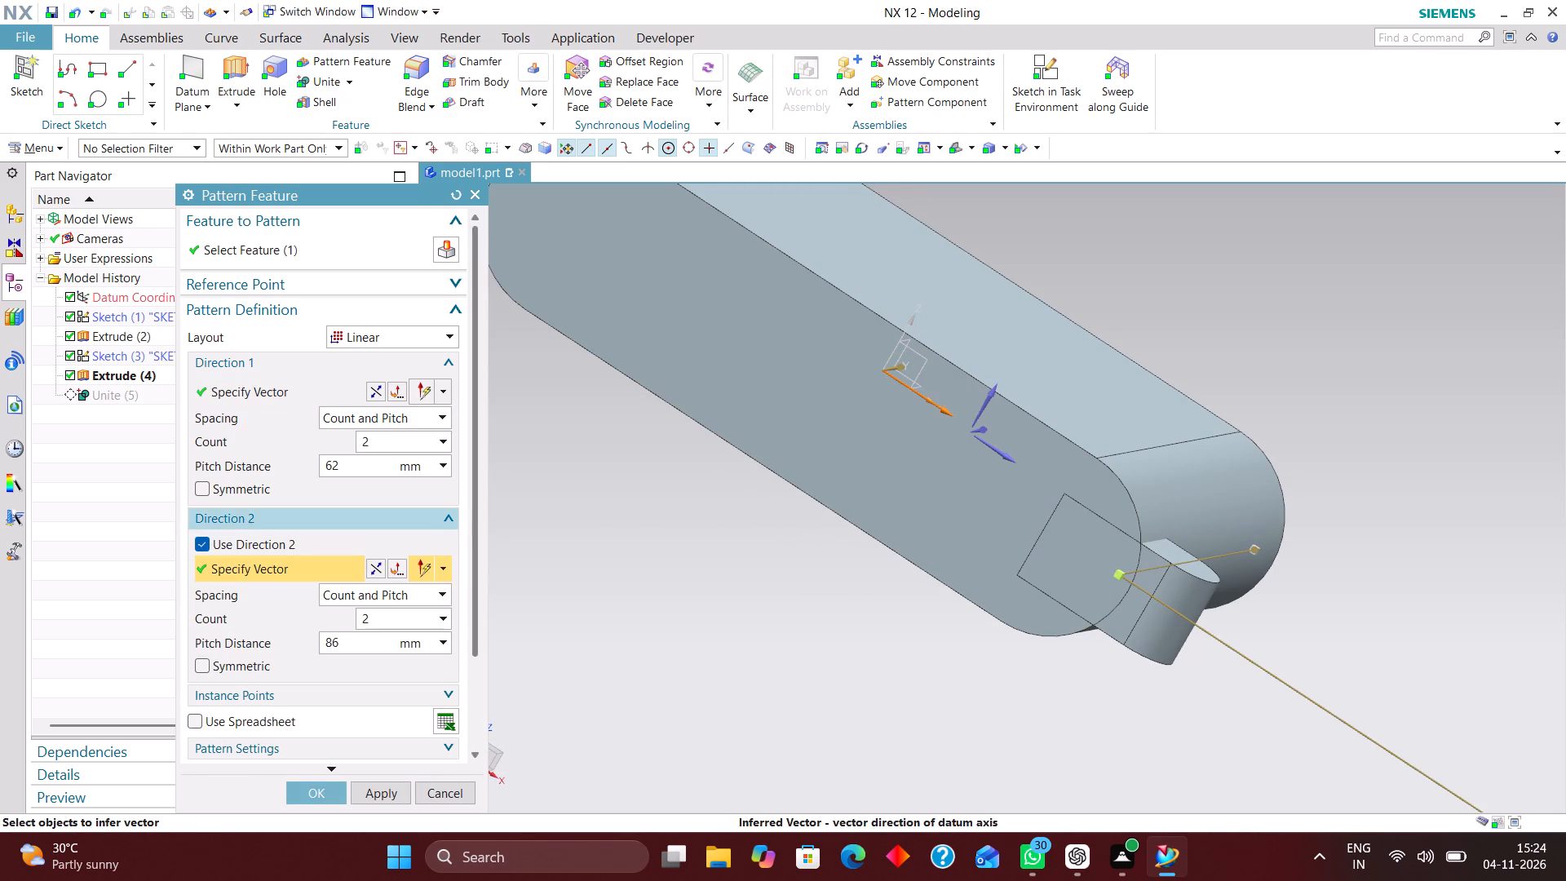
click(378, 563)
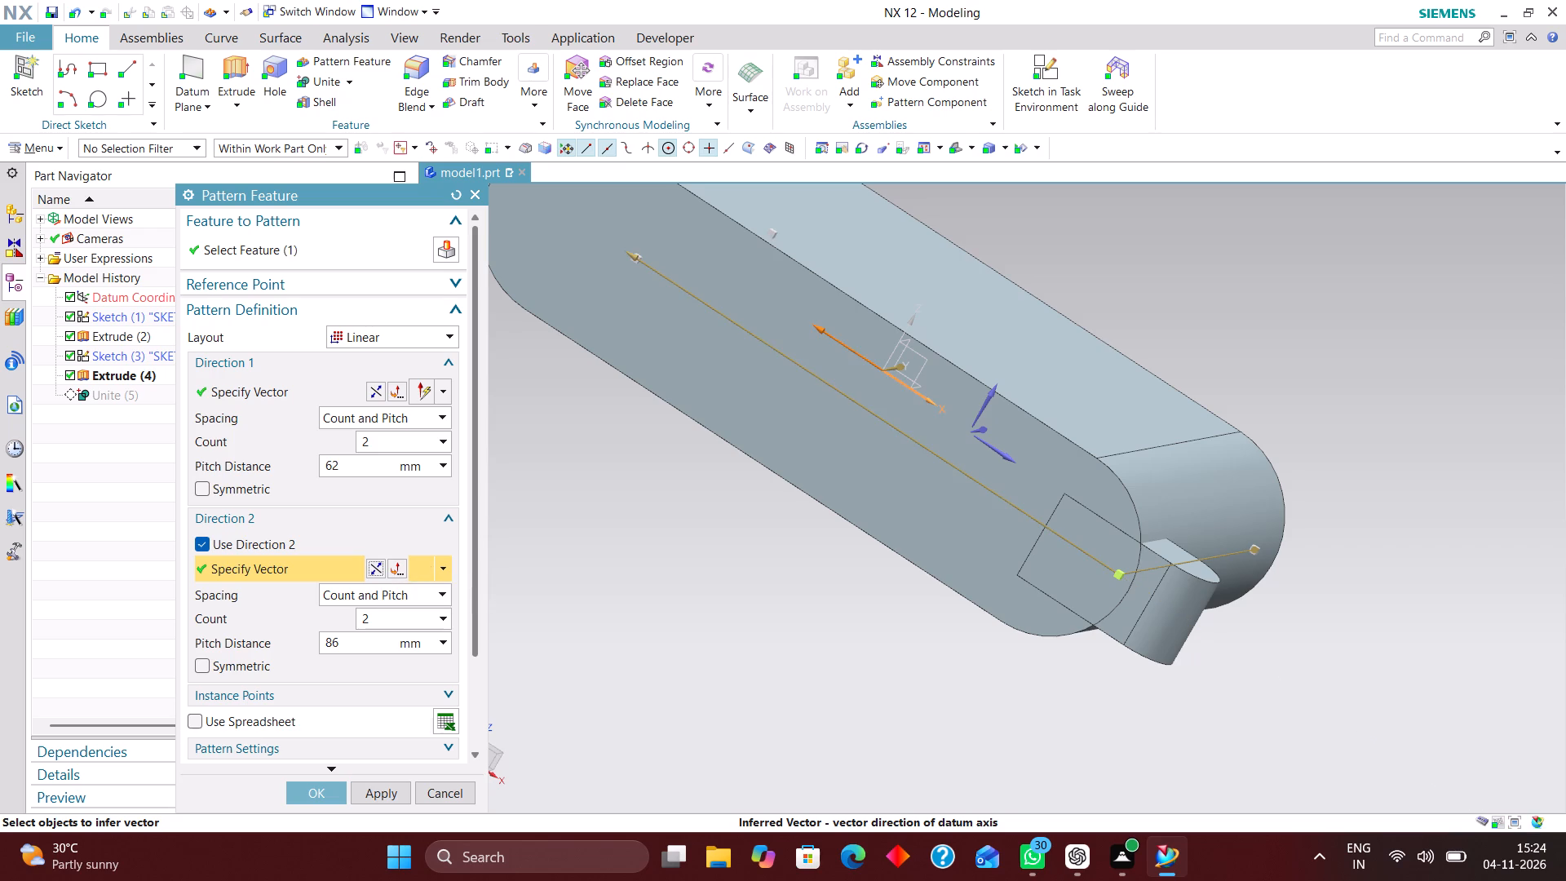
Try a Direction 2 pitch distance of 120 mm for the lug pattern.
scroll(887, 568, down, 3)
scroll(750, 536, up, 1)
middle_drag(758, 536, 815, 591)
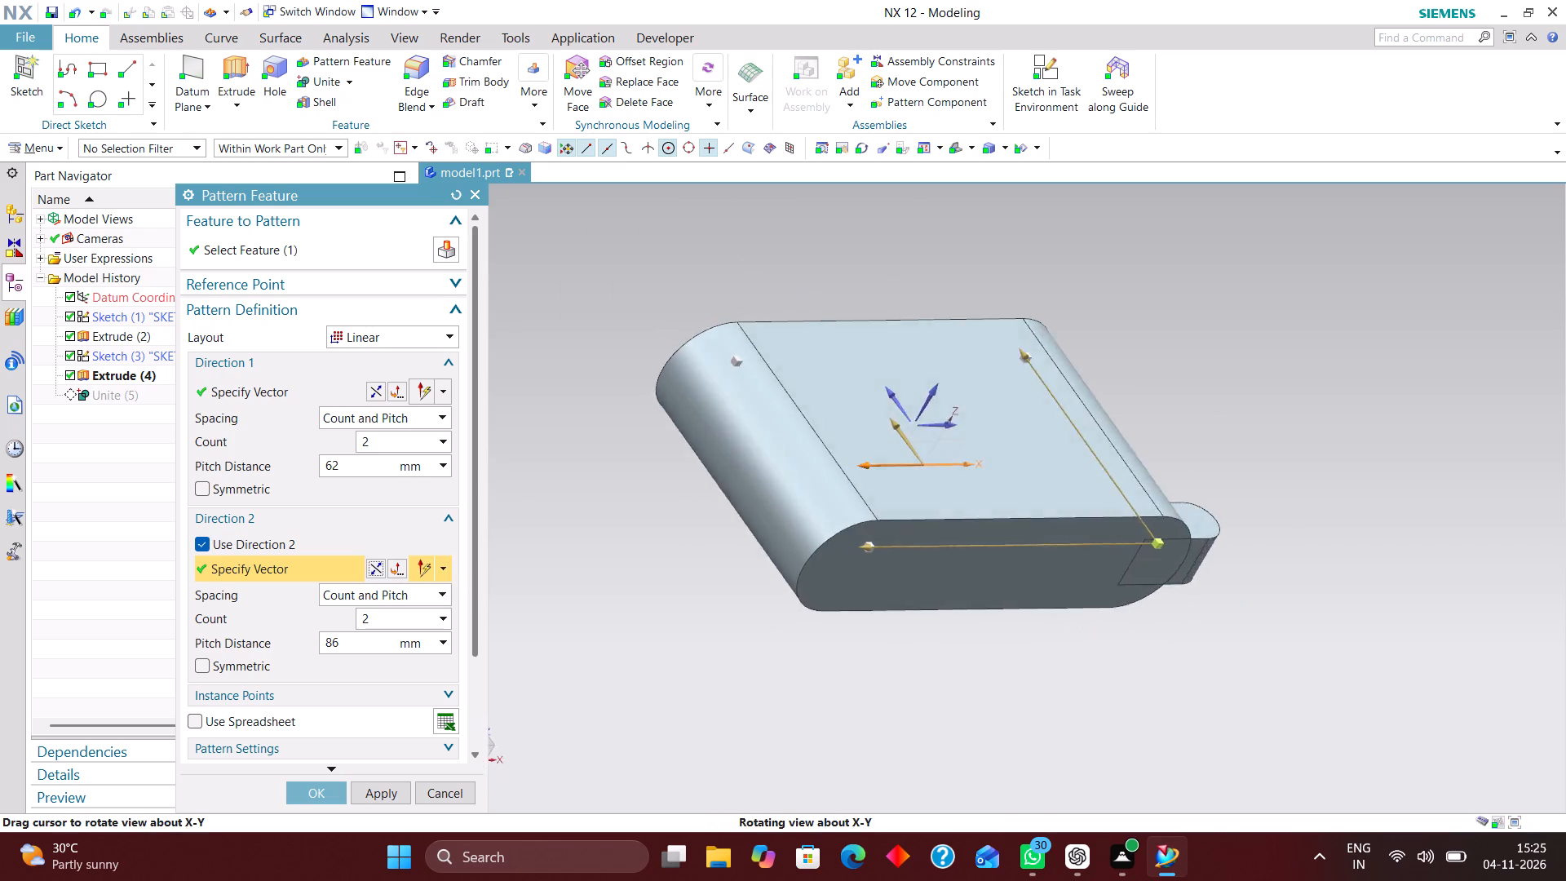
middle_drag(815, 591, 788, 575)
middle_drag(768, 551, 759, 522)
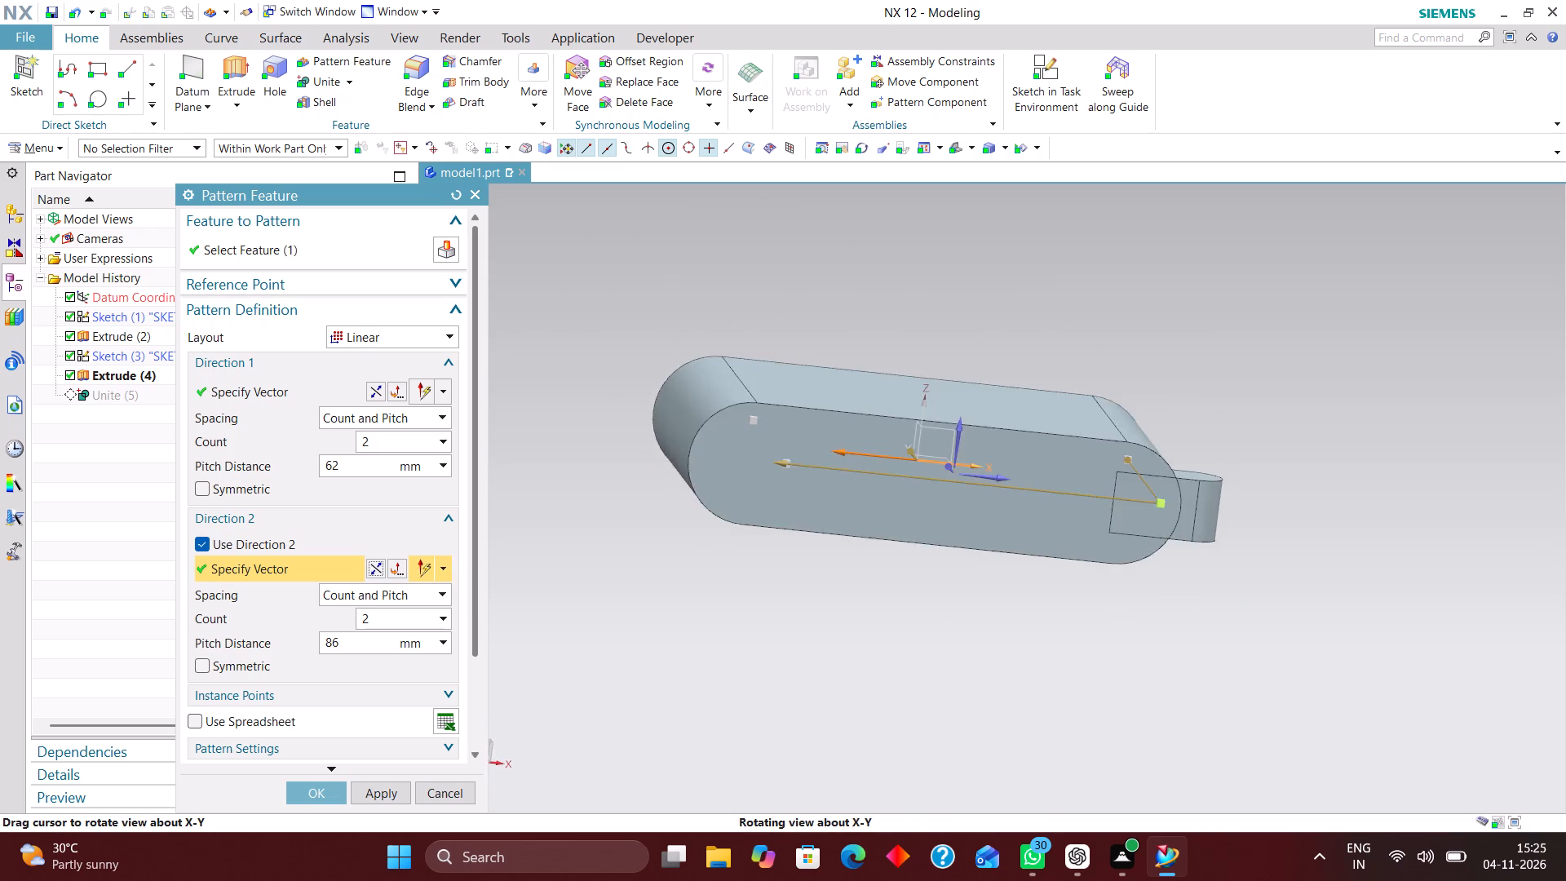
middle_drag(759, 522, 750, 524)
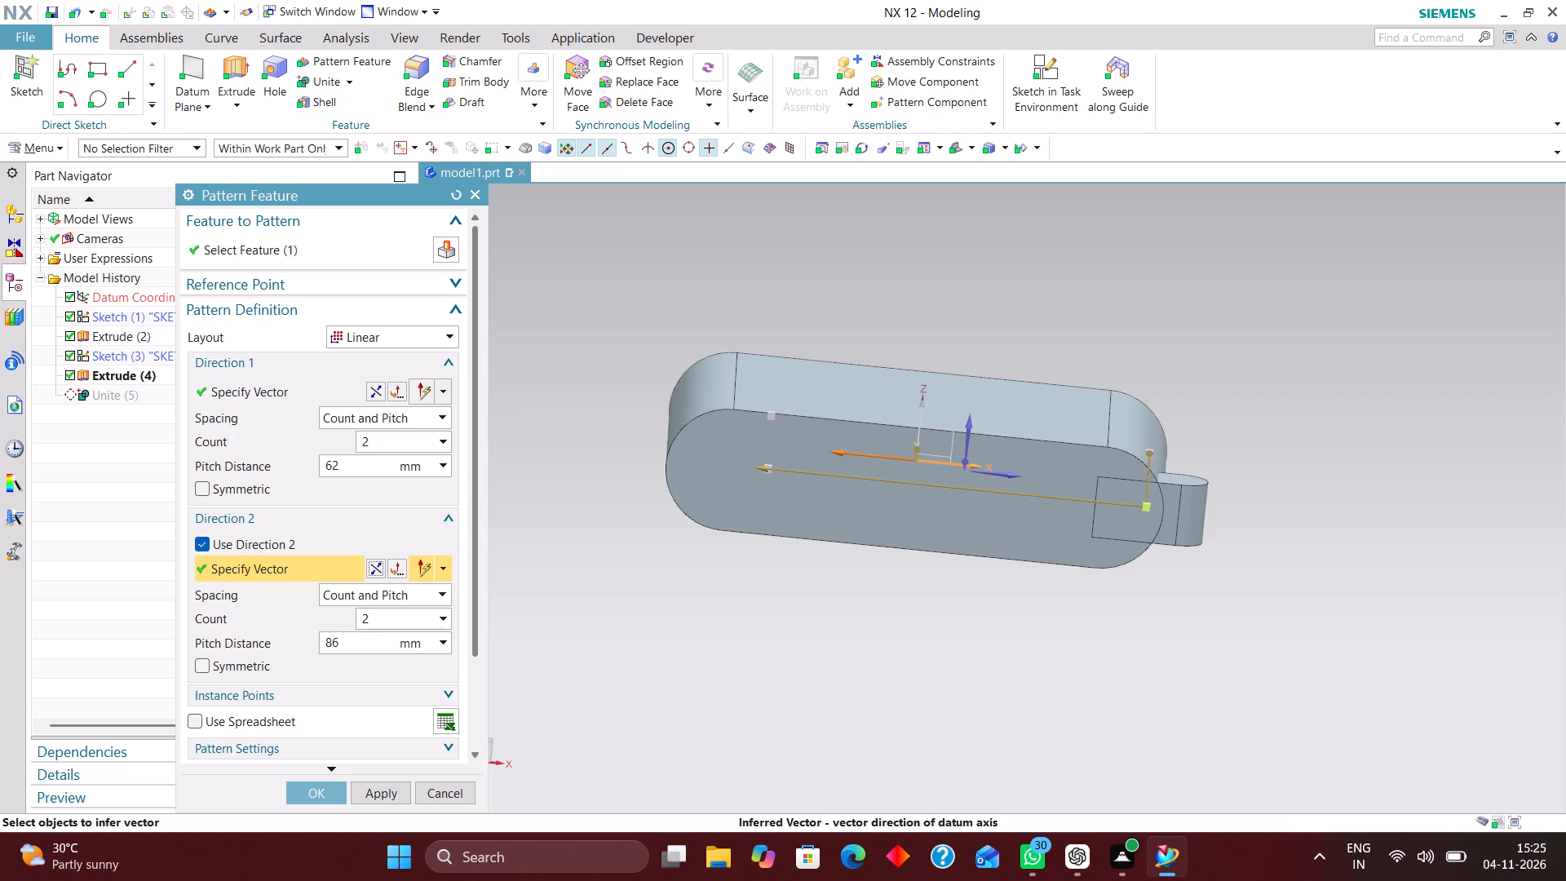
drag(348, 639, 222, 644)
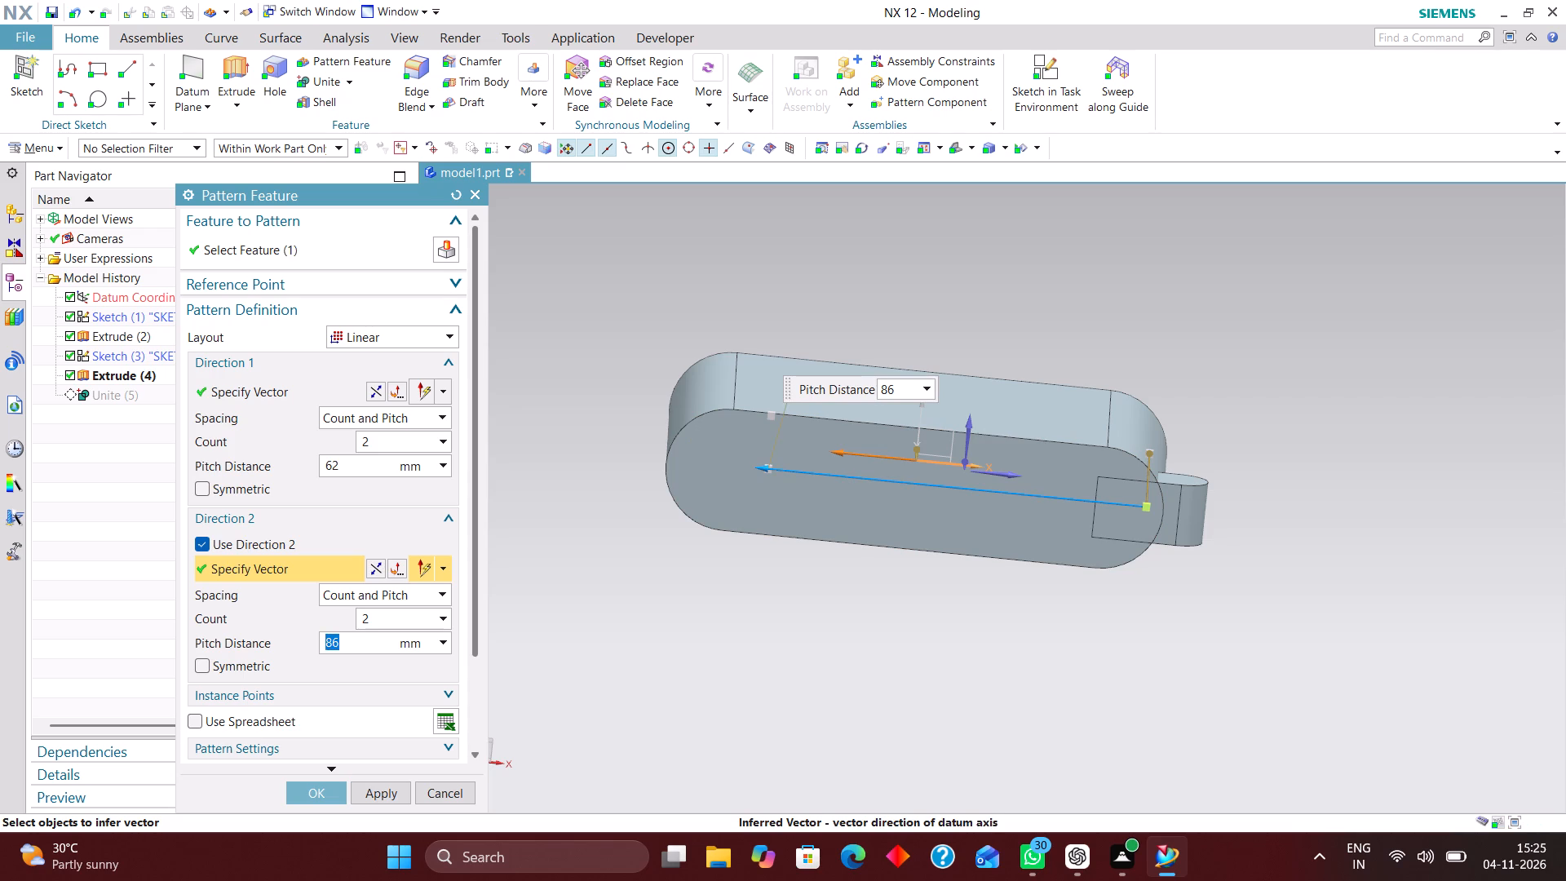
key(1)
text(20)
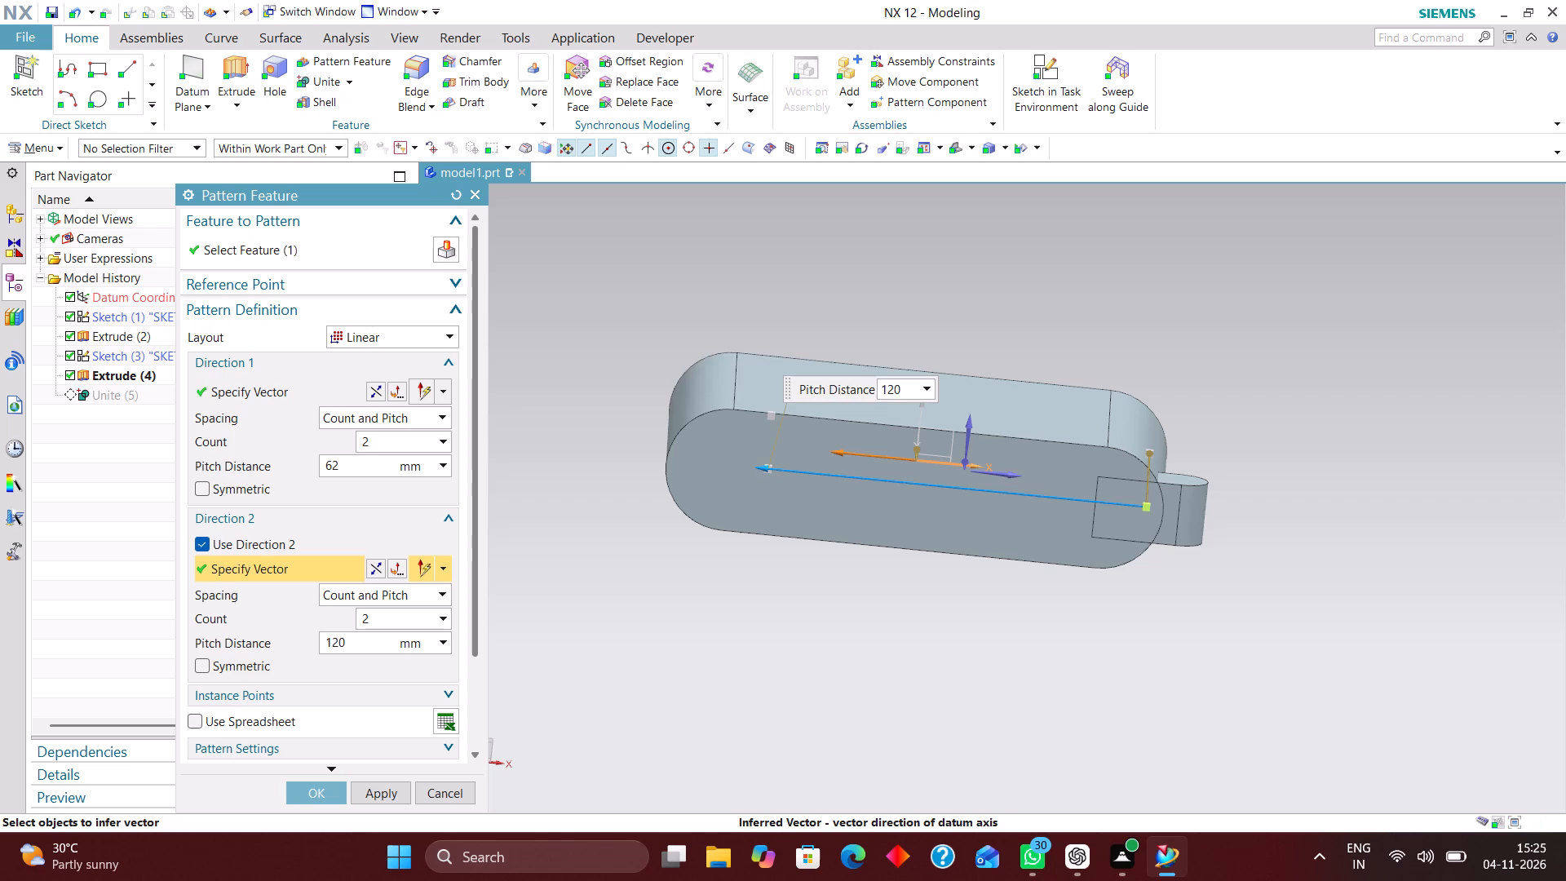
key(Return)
Set the Direction 2 pitch distance to 100 mm and create the lug pattern.
text(100)
key(Return)
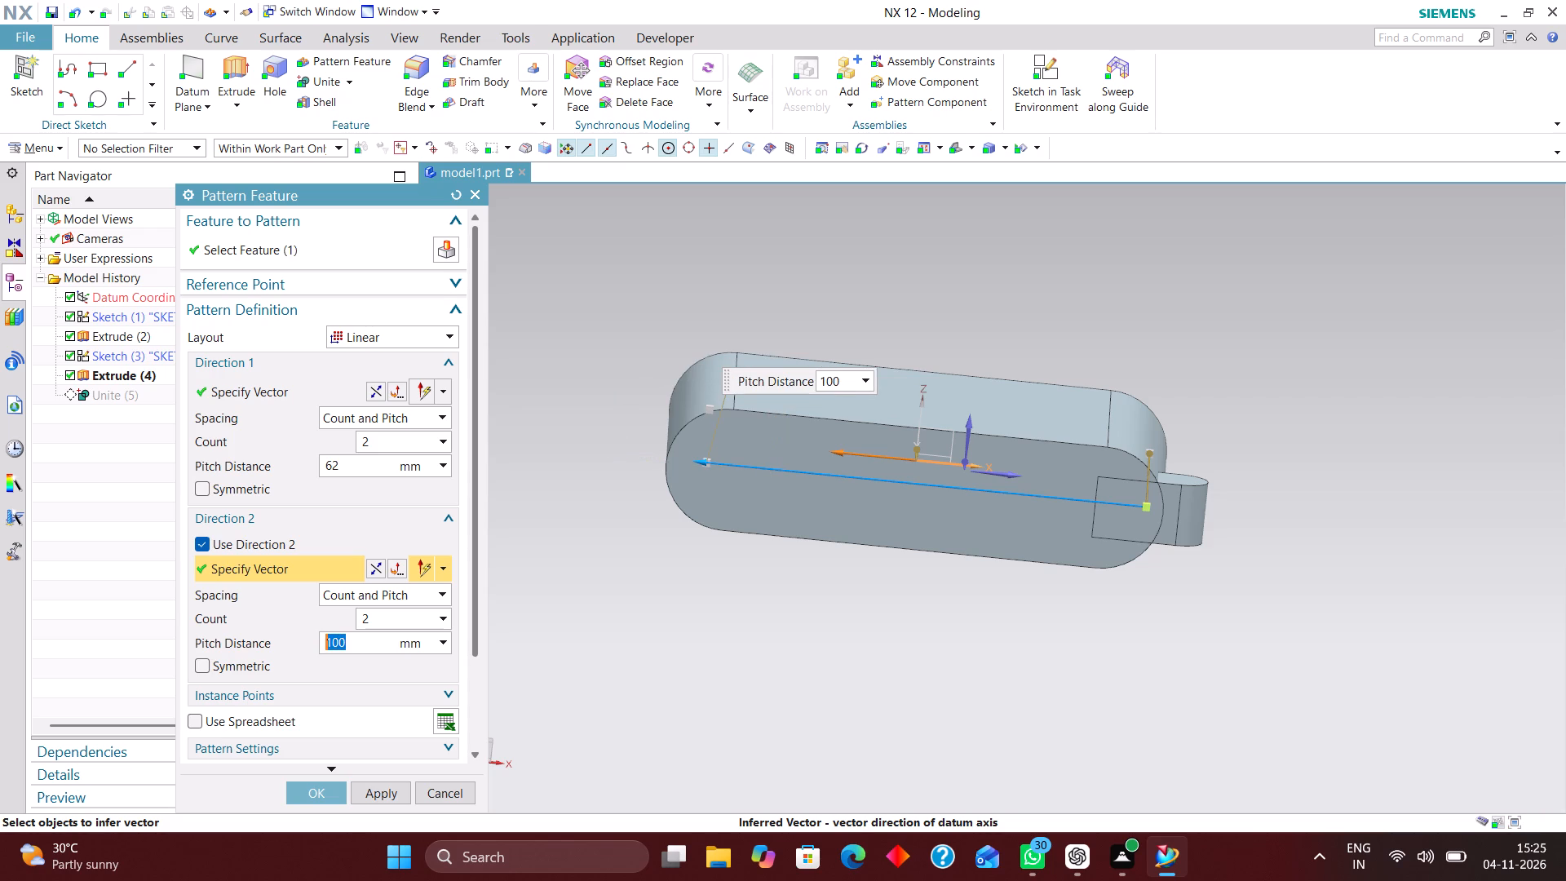
click(301, 789)
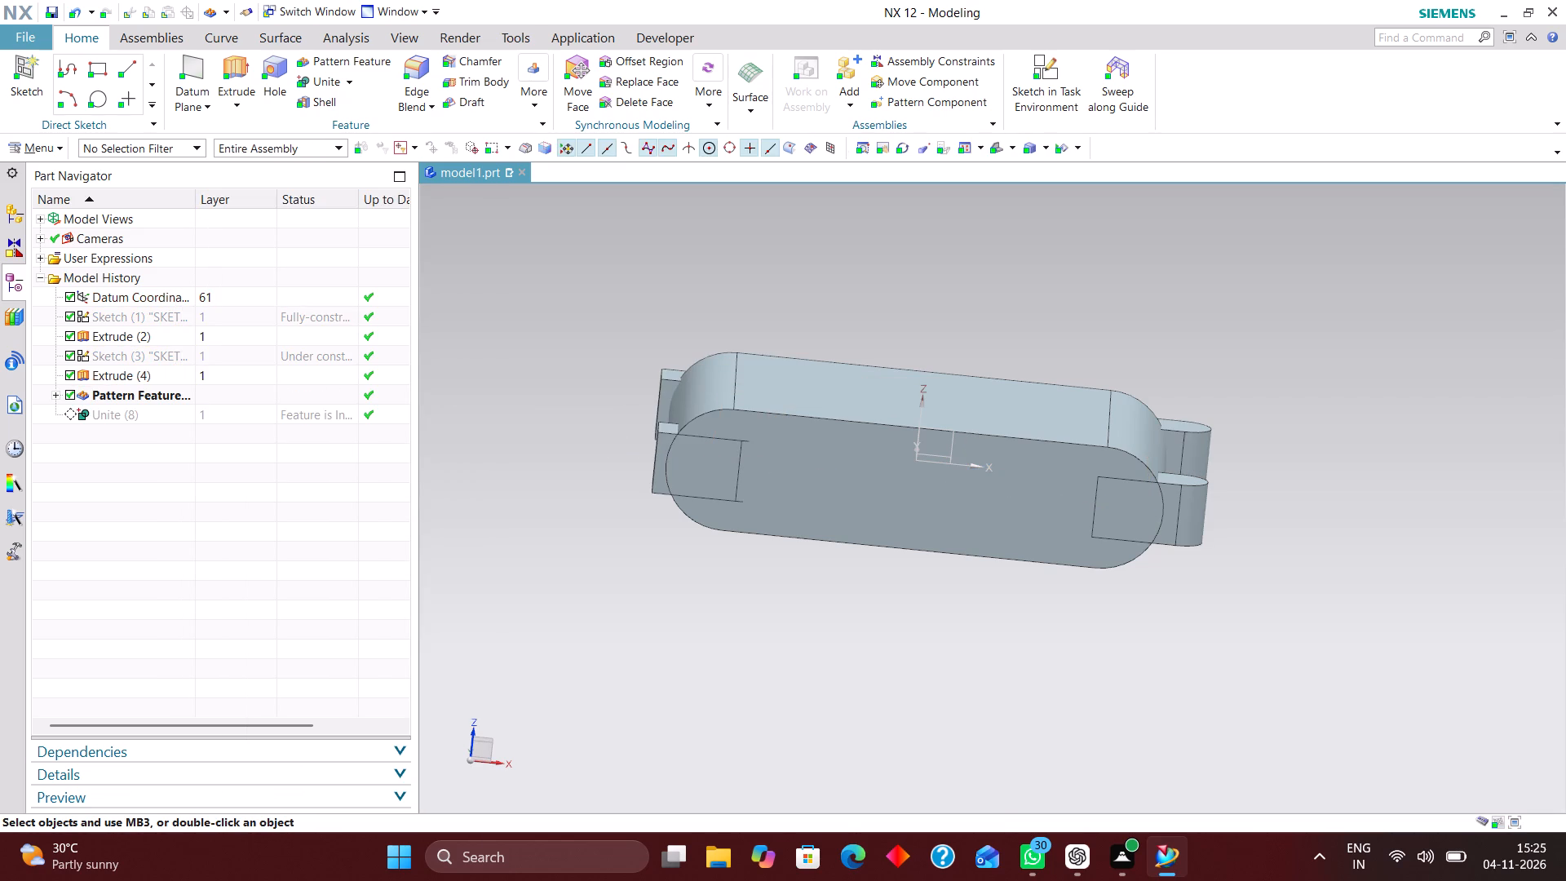
Undo the two-direction lug pattern on the base body.
middle_drag(850, 666, 844, 720)
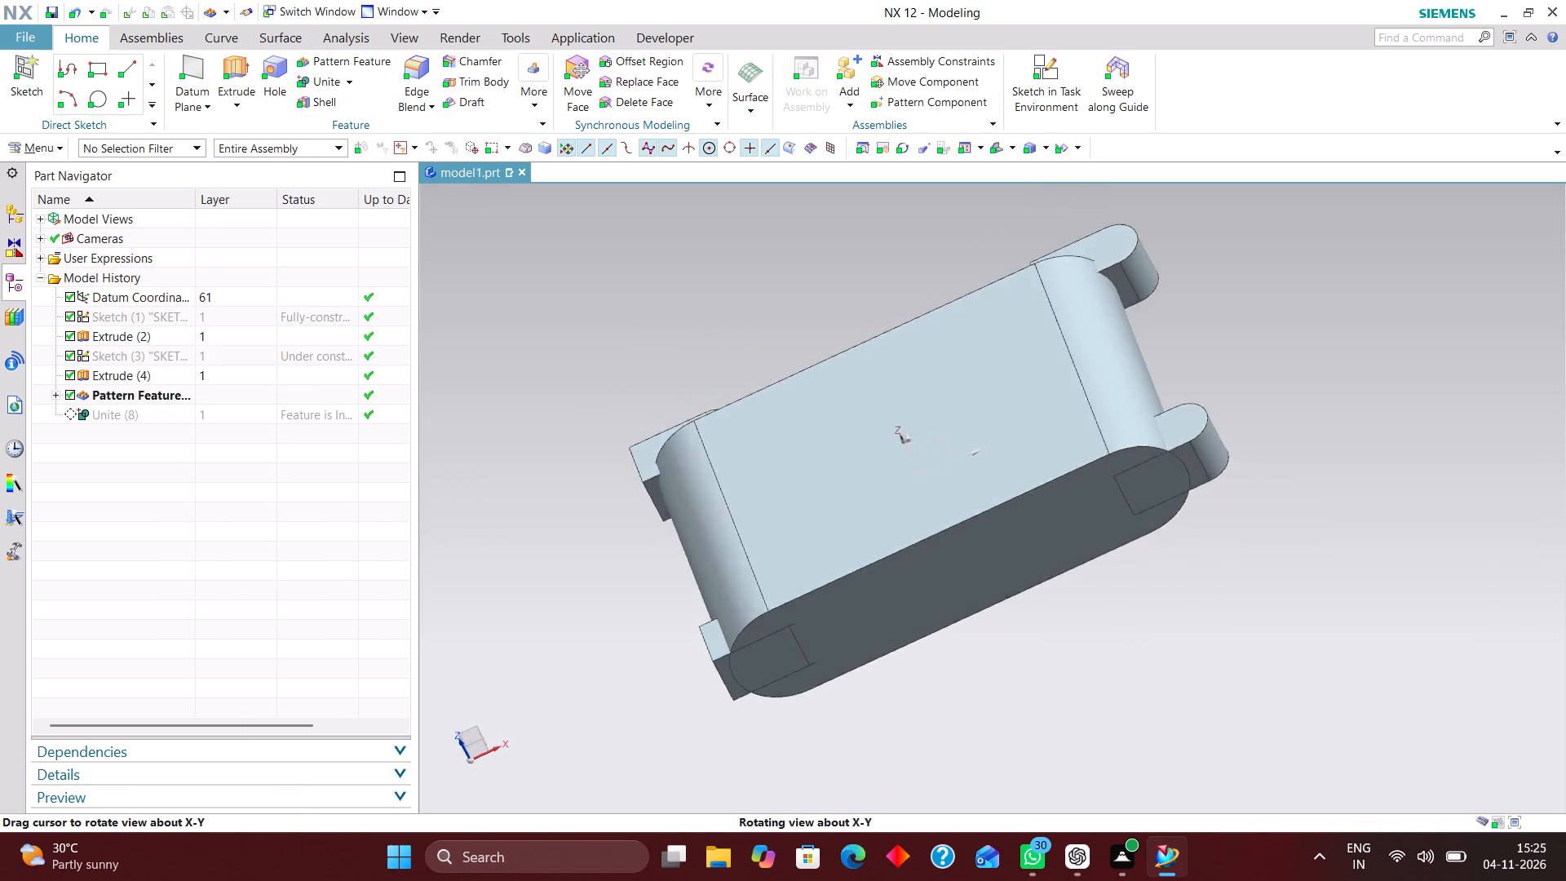
middle_drag(844, 720, 828, 717)
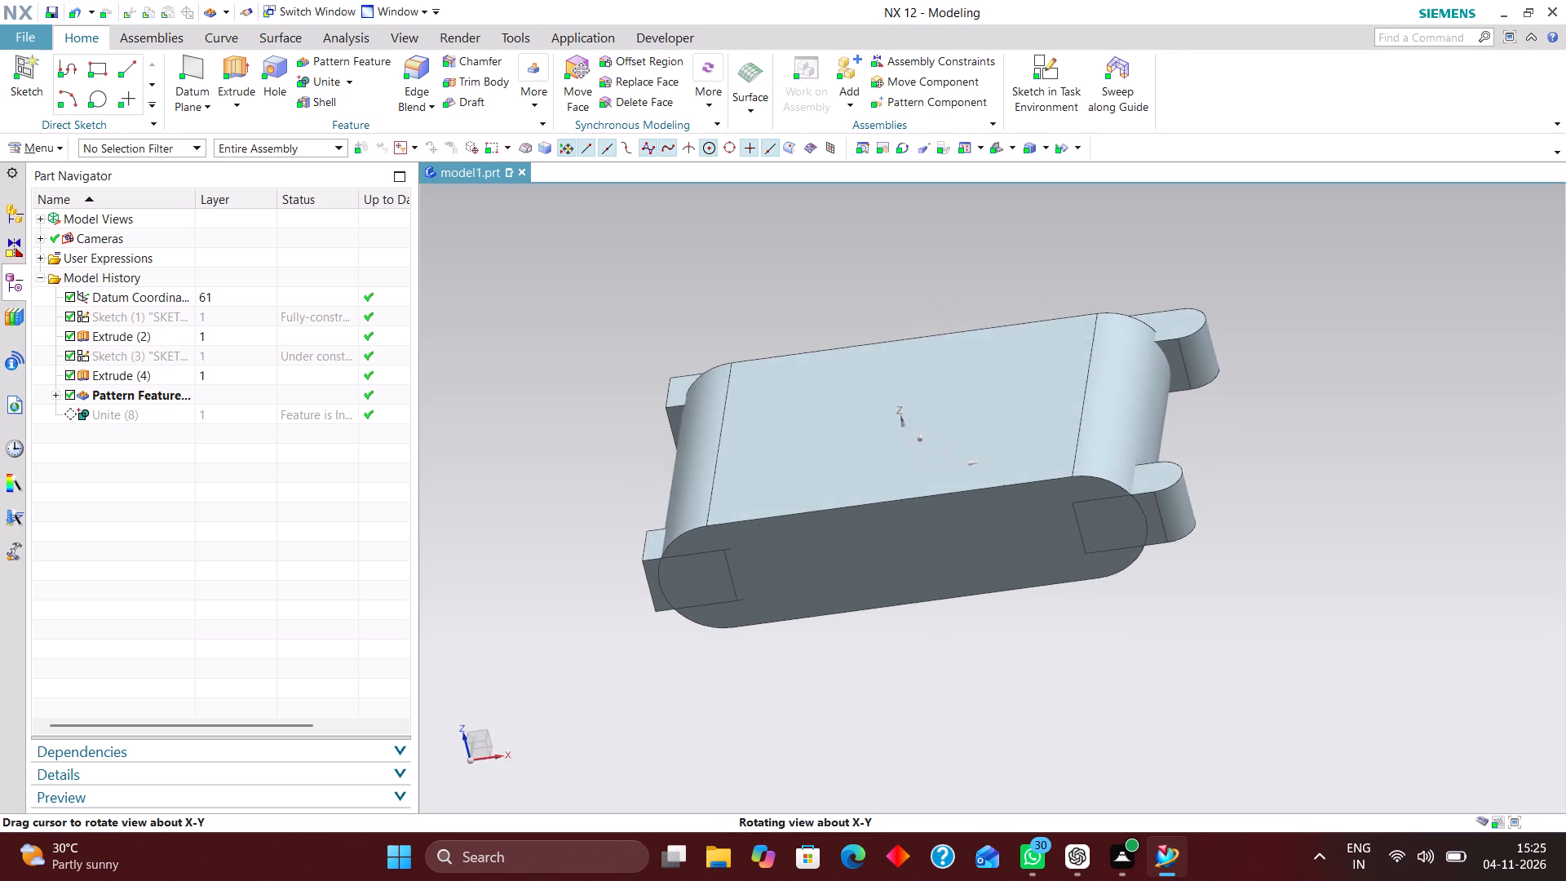
middle_drag(828, 717, 832, 715)
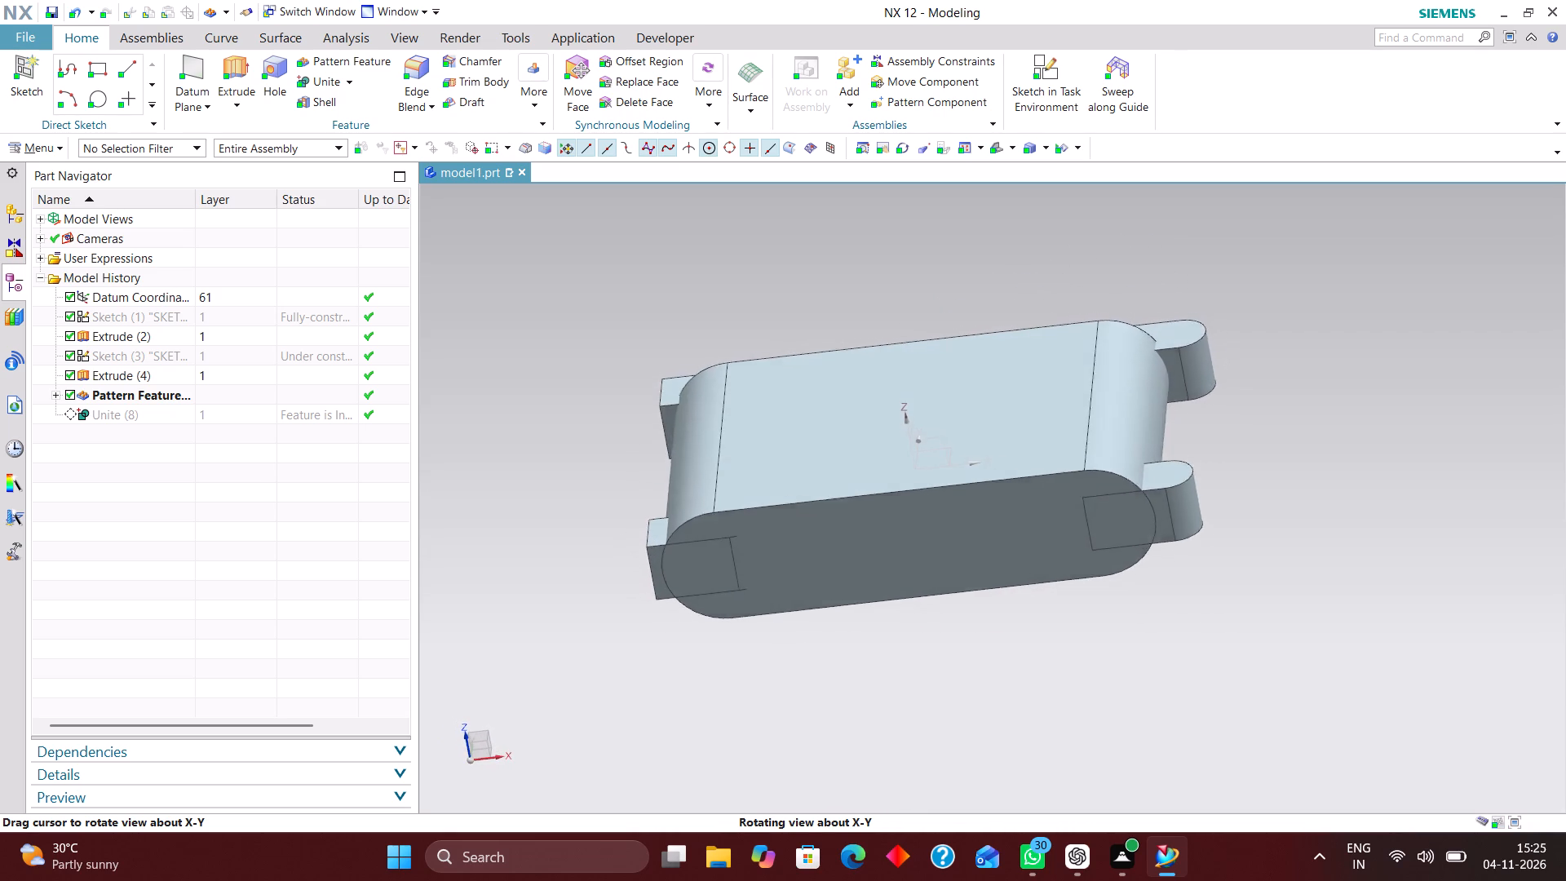
middle_drag(832, 715, 825, 700)
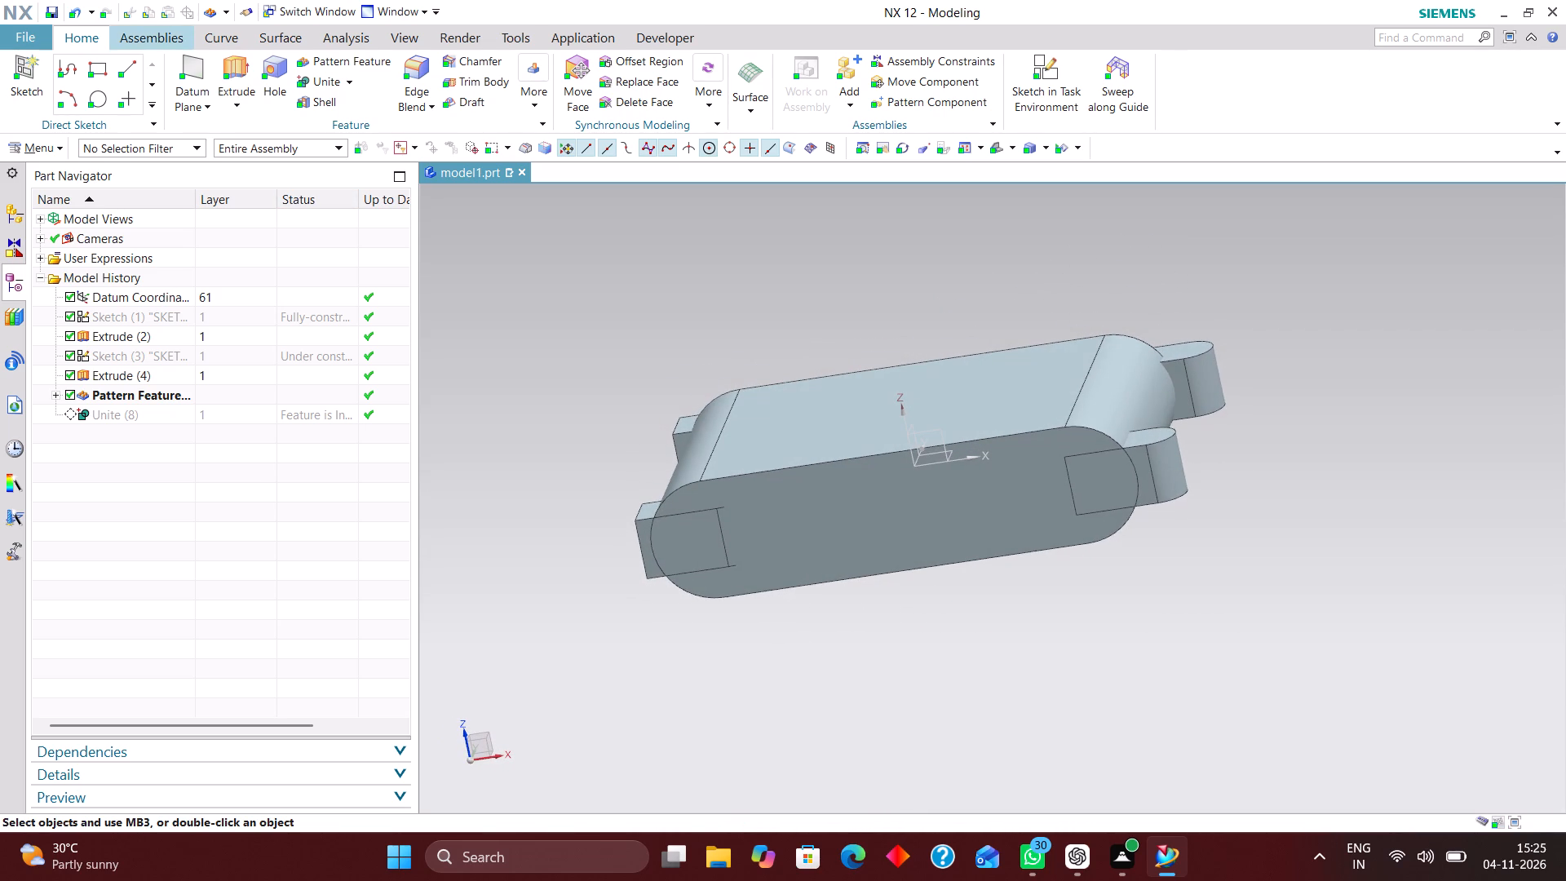
click(69, 15)
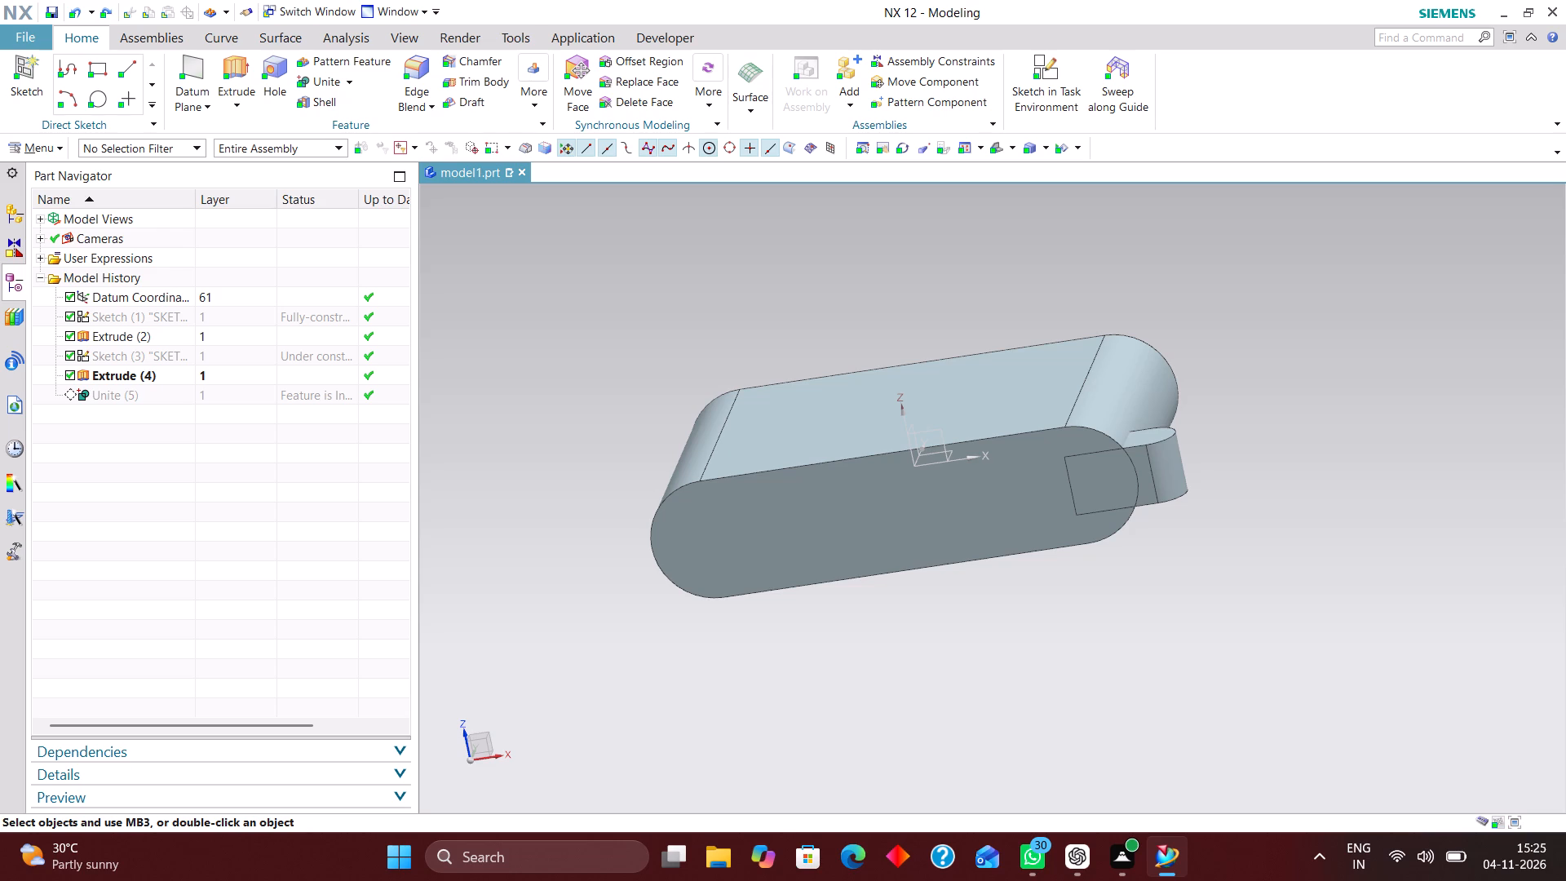
Start a linear Pattern Feature of the lug extrusion with Direction 1 along the datum Y axis.
middle_drag(1259, 556, 1204, 603)
scroll(1247, 556, up, 1)
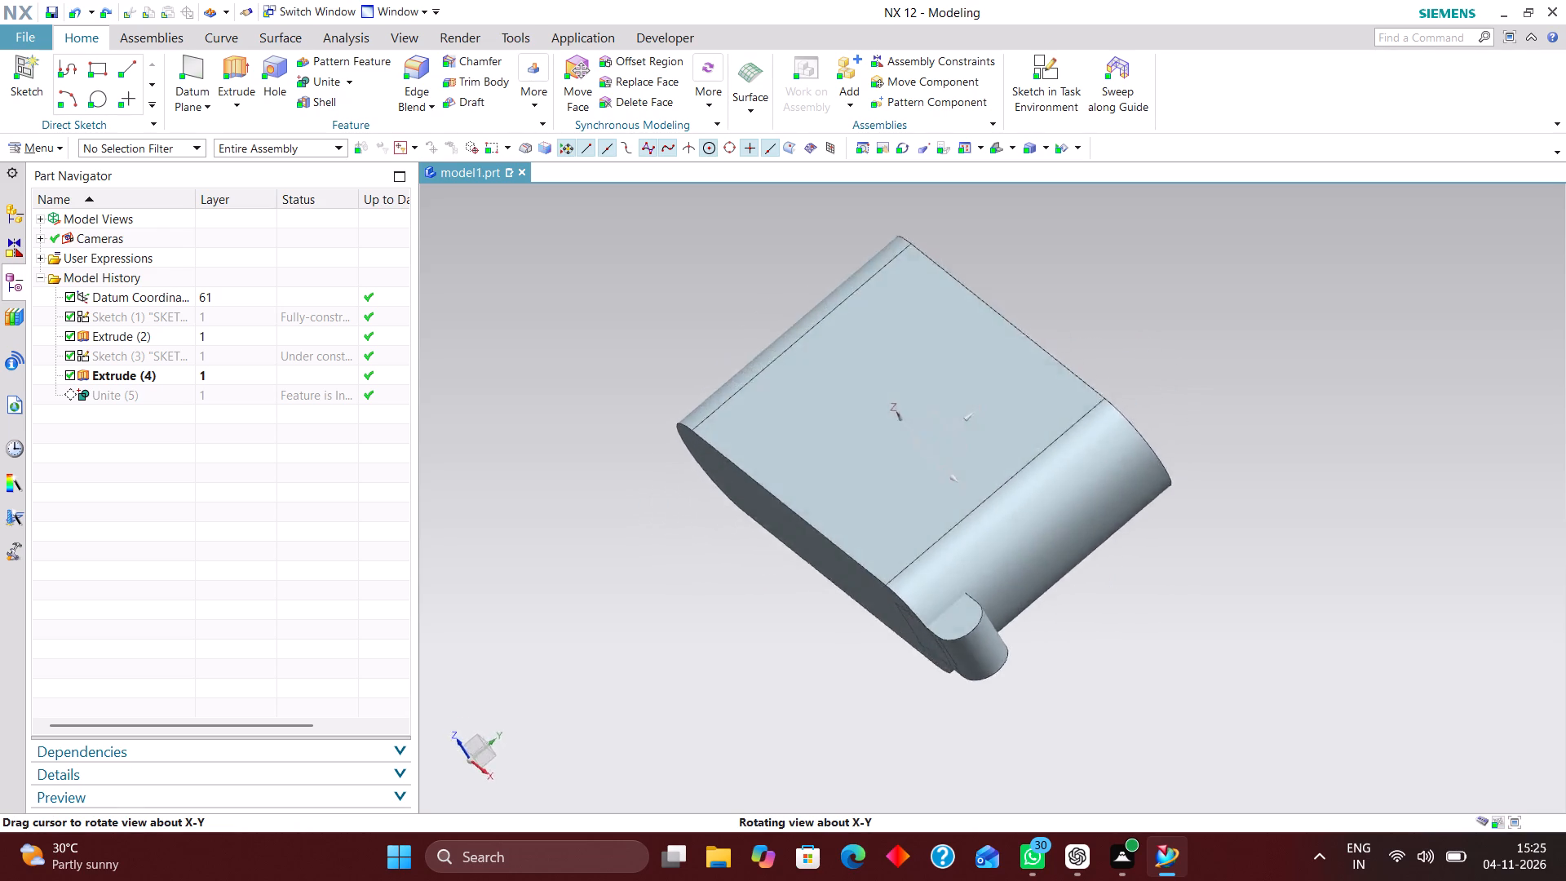
middle_drag(1204, 603, 1267, 582)
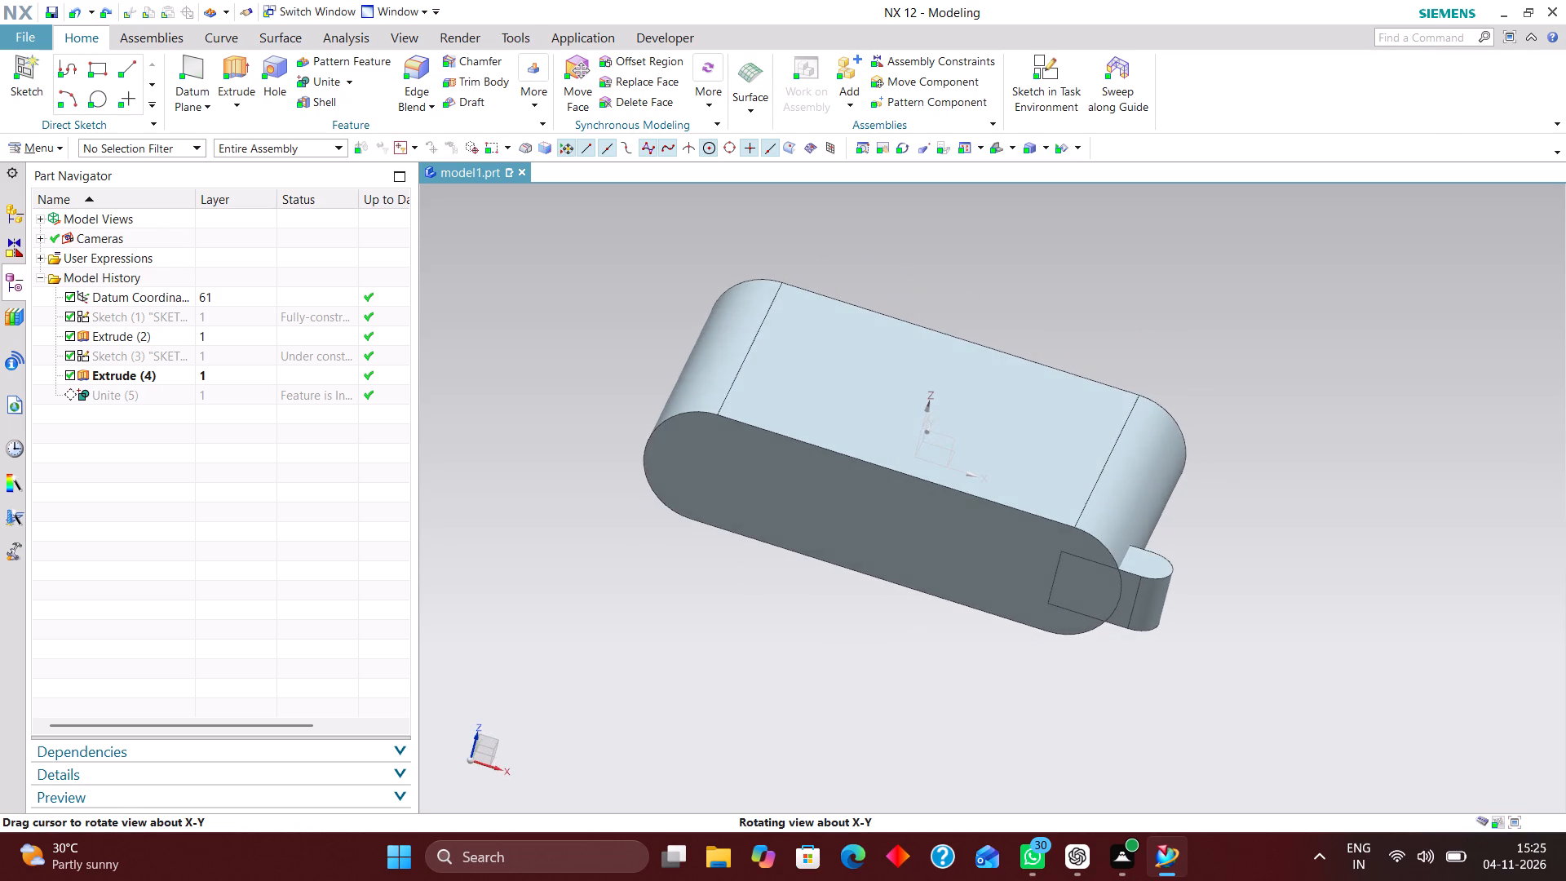
middle_drag(1267, 582, 1241, 567)
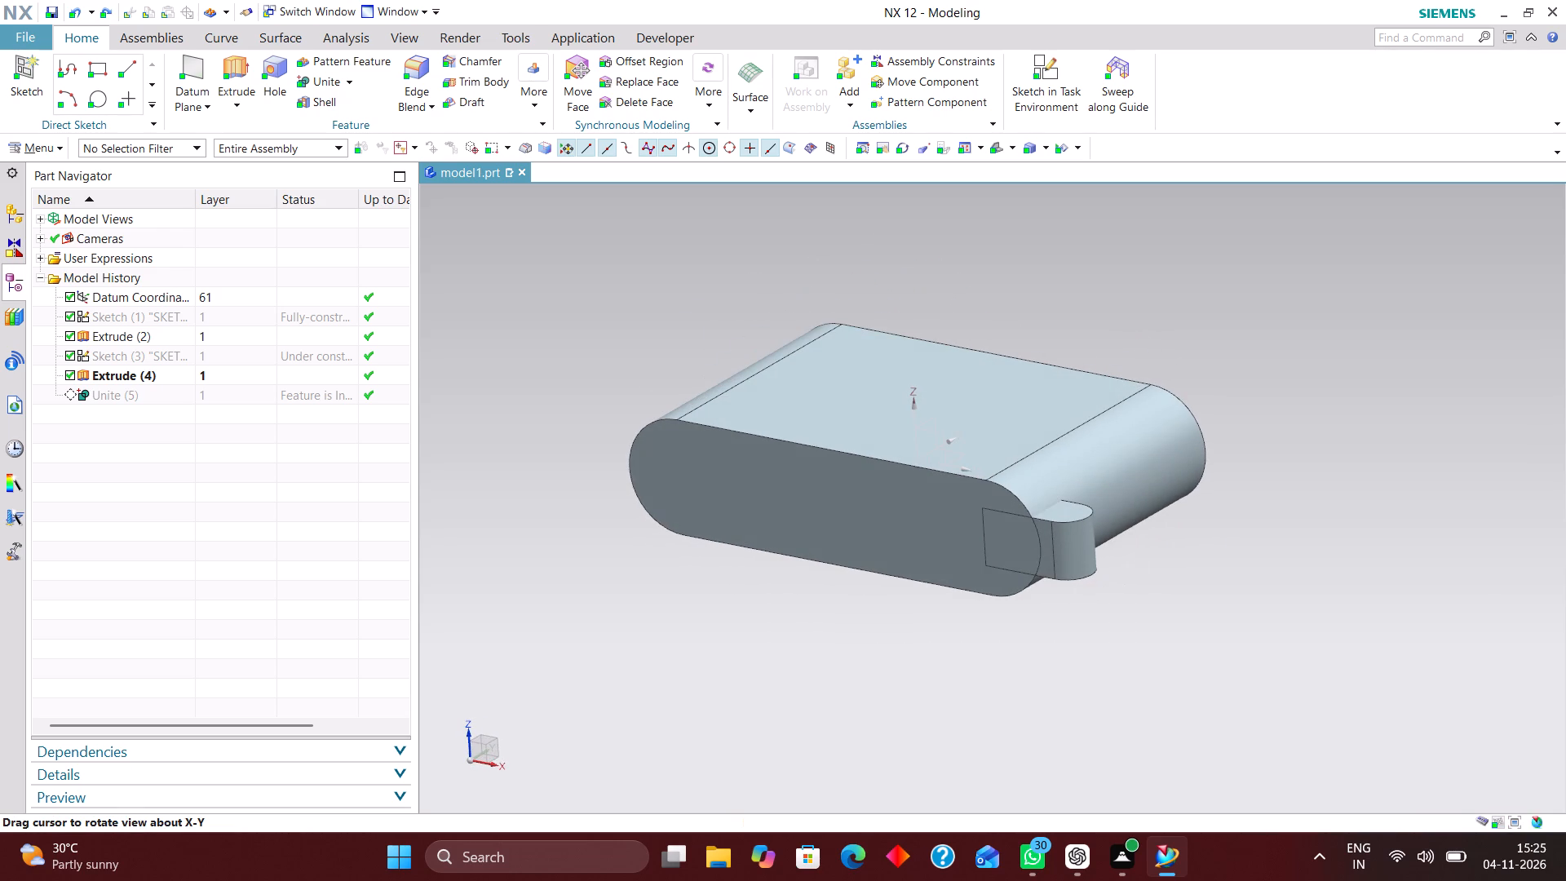
click(361, 61)
click(1079, 556)
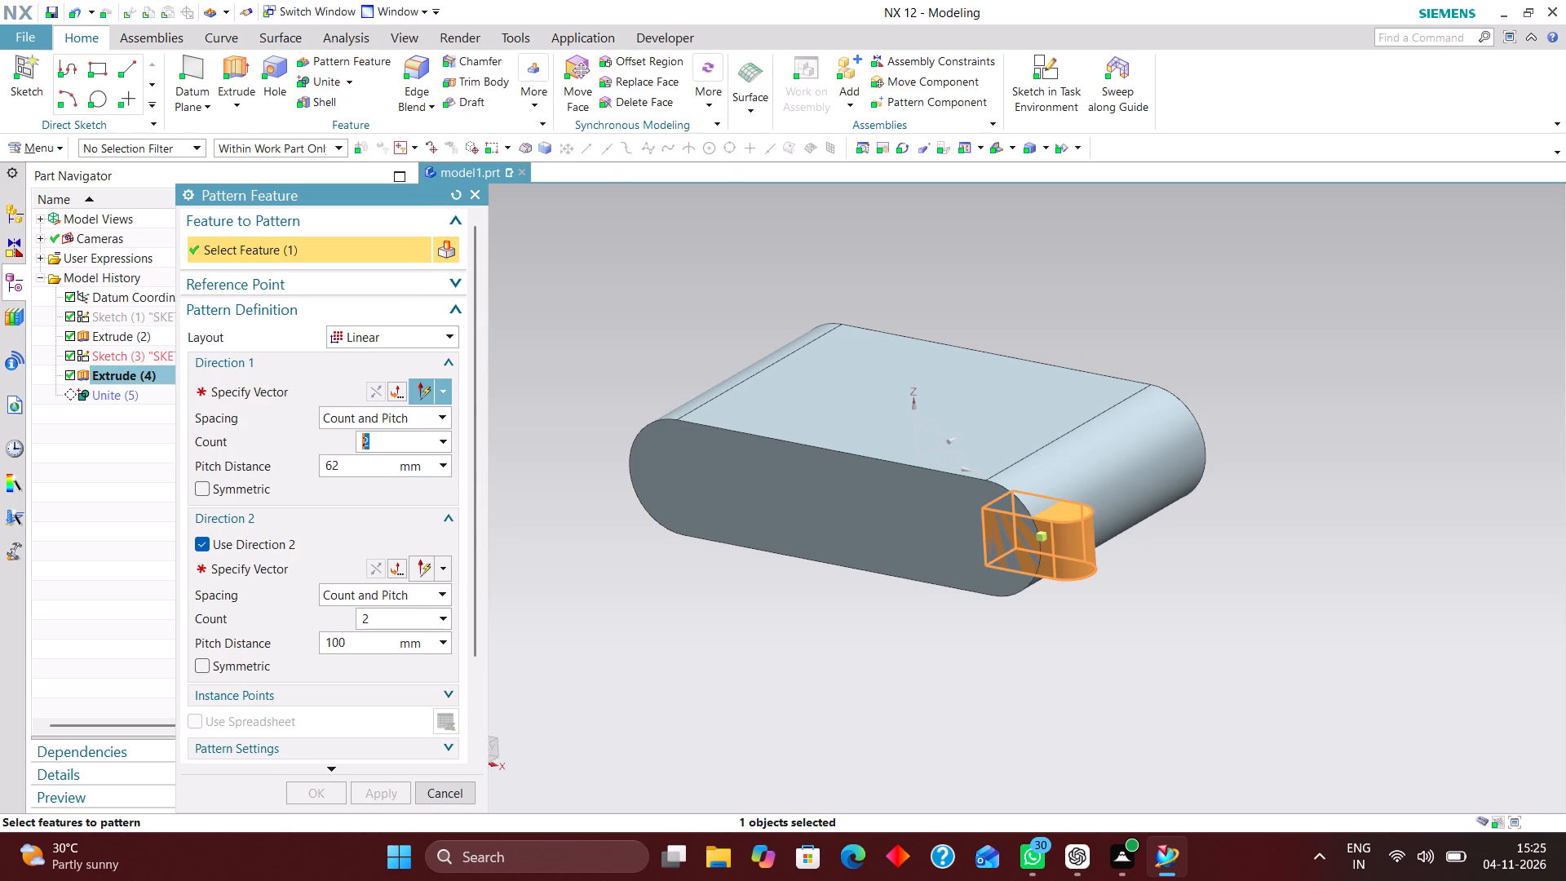
click(337, 397)
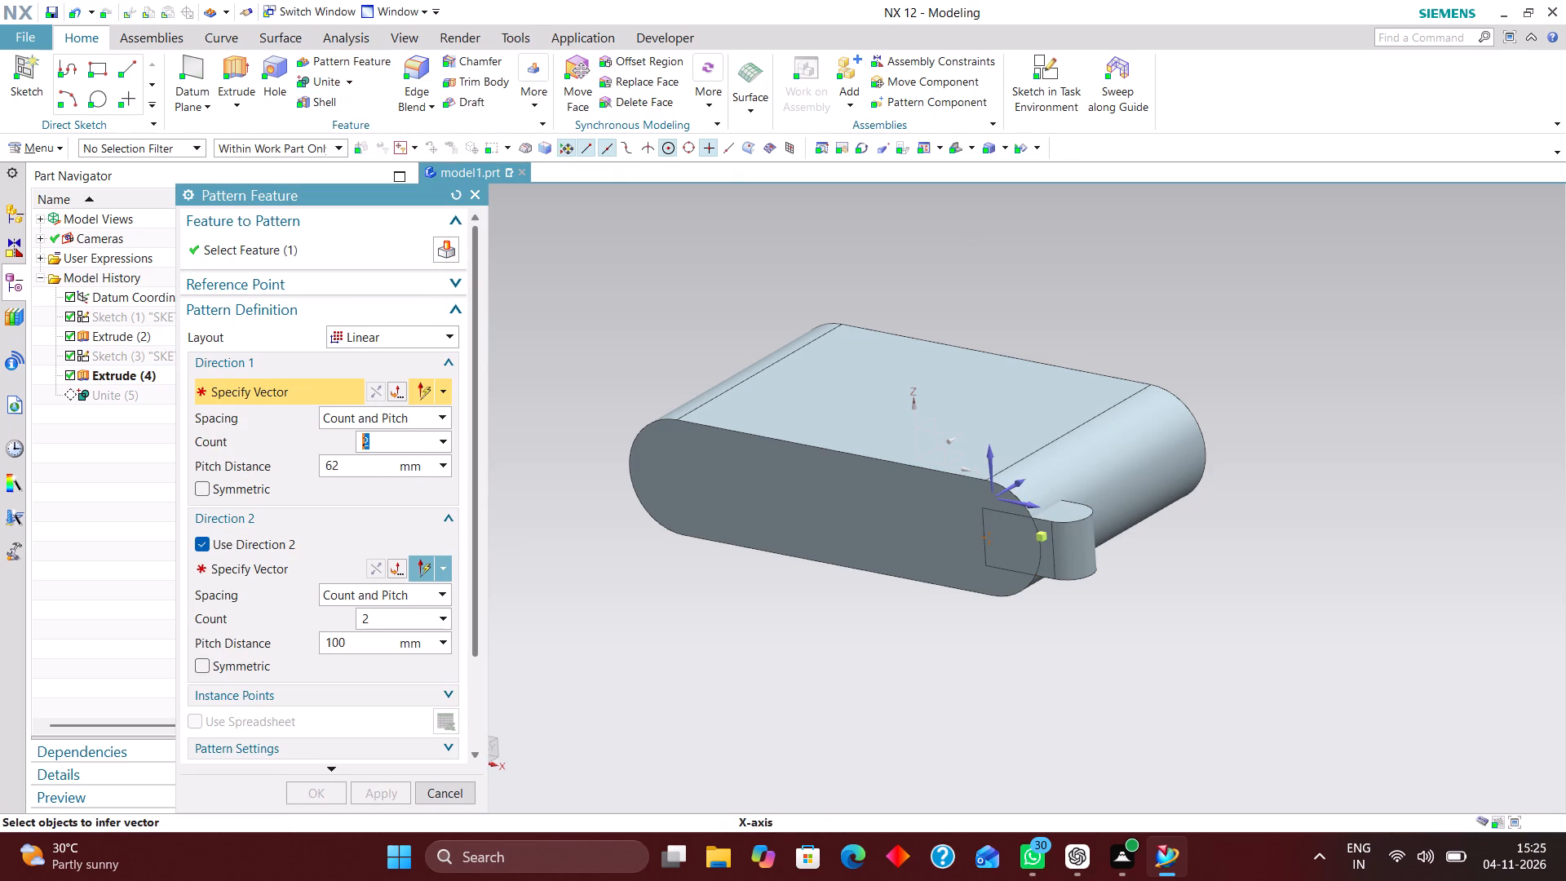
scroll(945, 449, up, 5)
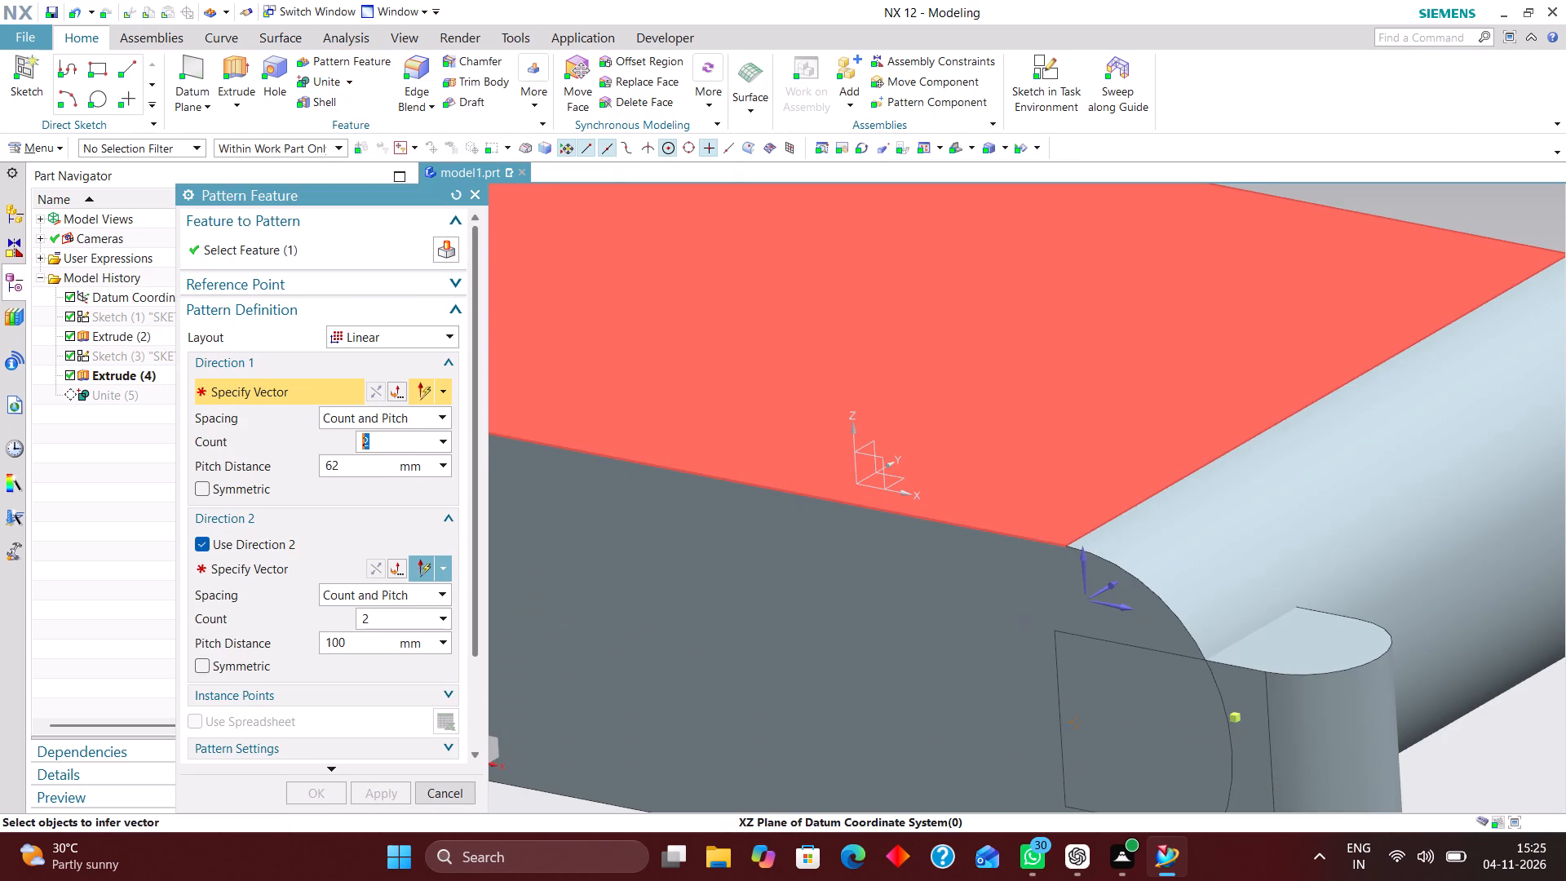
click(893, 464)
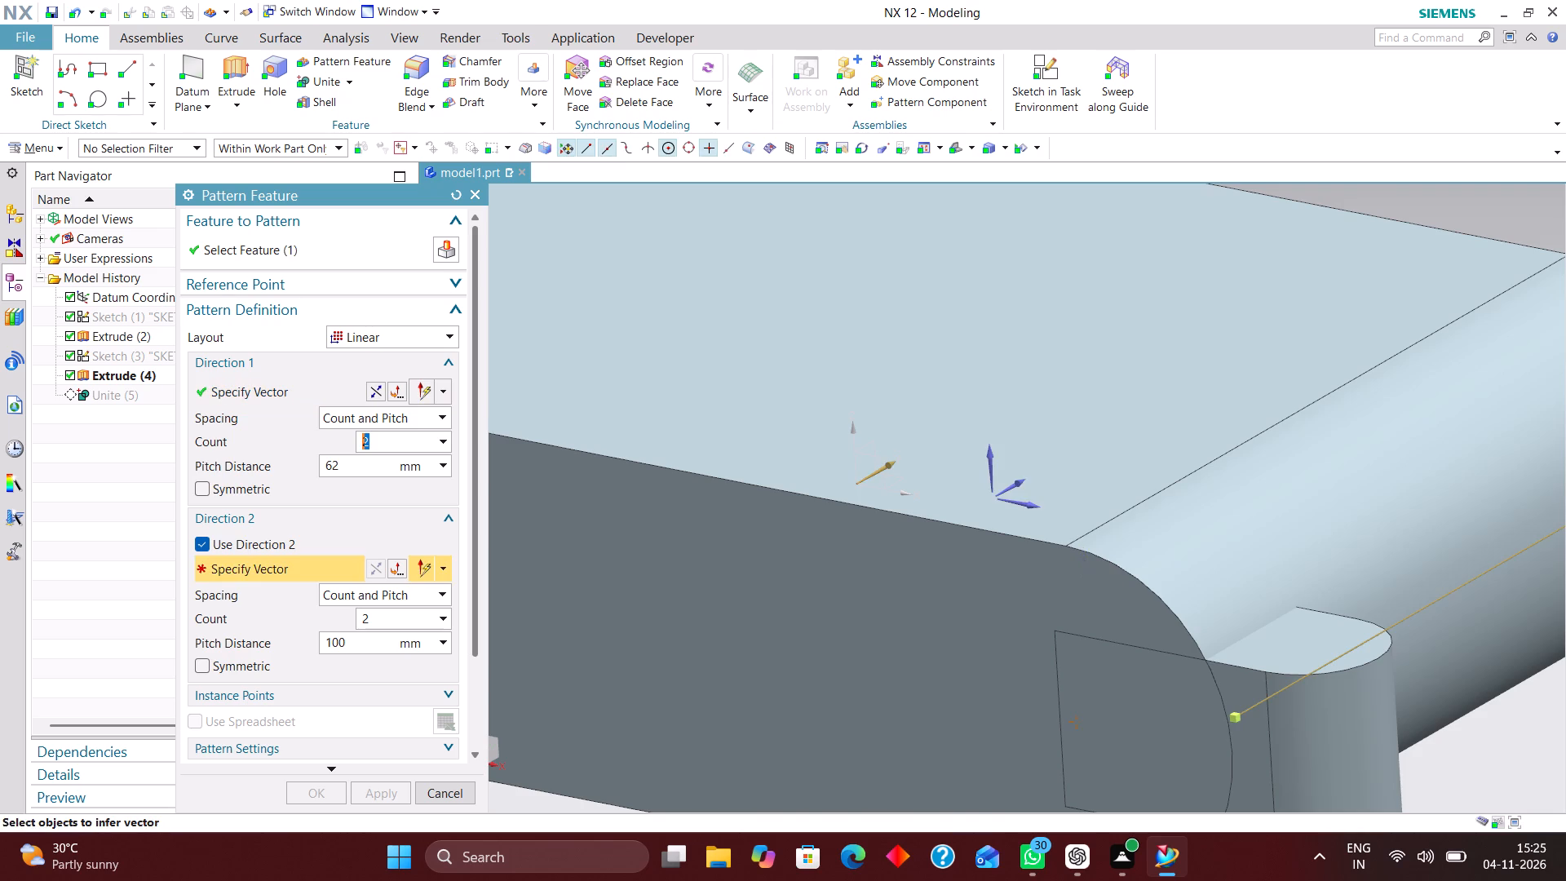
Turn off Direction 2 and create the lug pattern with a Direction 1 pitch distance of 60 mm.
scroll(908, 485, down, 2)
middle_drag(1328, 597, 1388, 631)
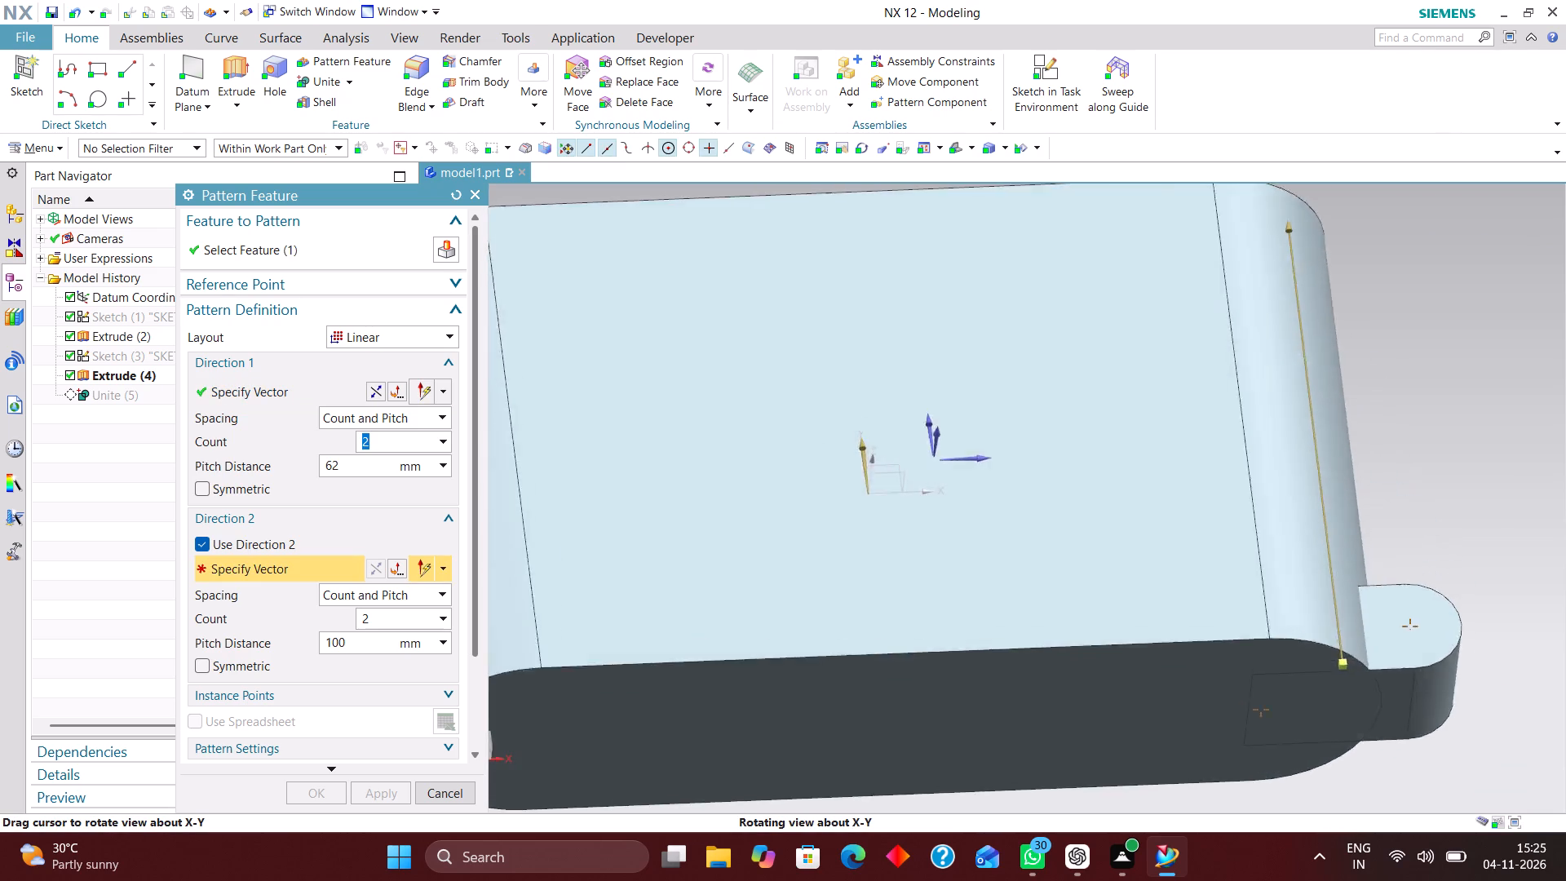
middle_drag(1388, 631, 1378, 660)
right_drag(1456, 587, 1265, 580)
scroll(1136, 553, down, 2)
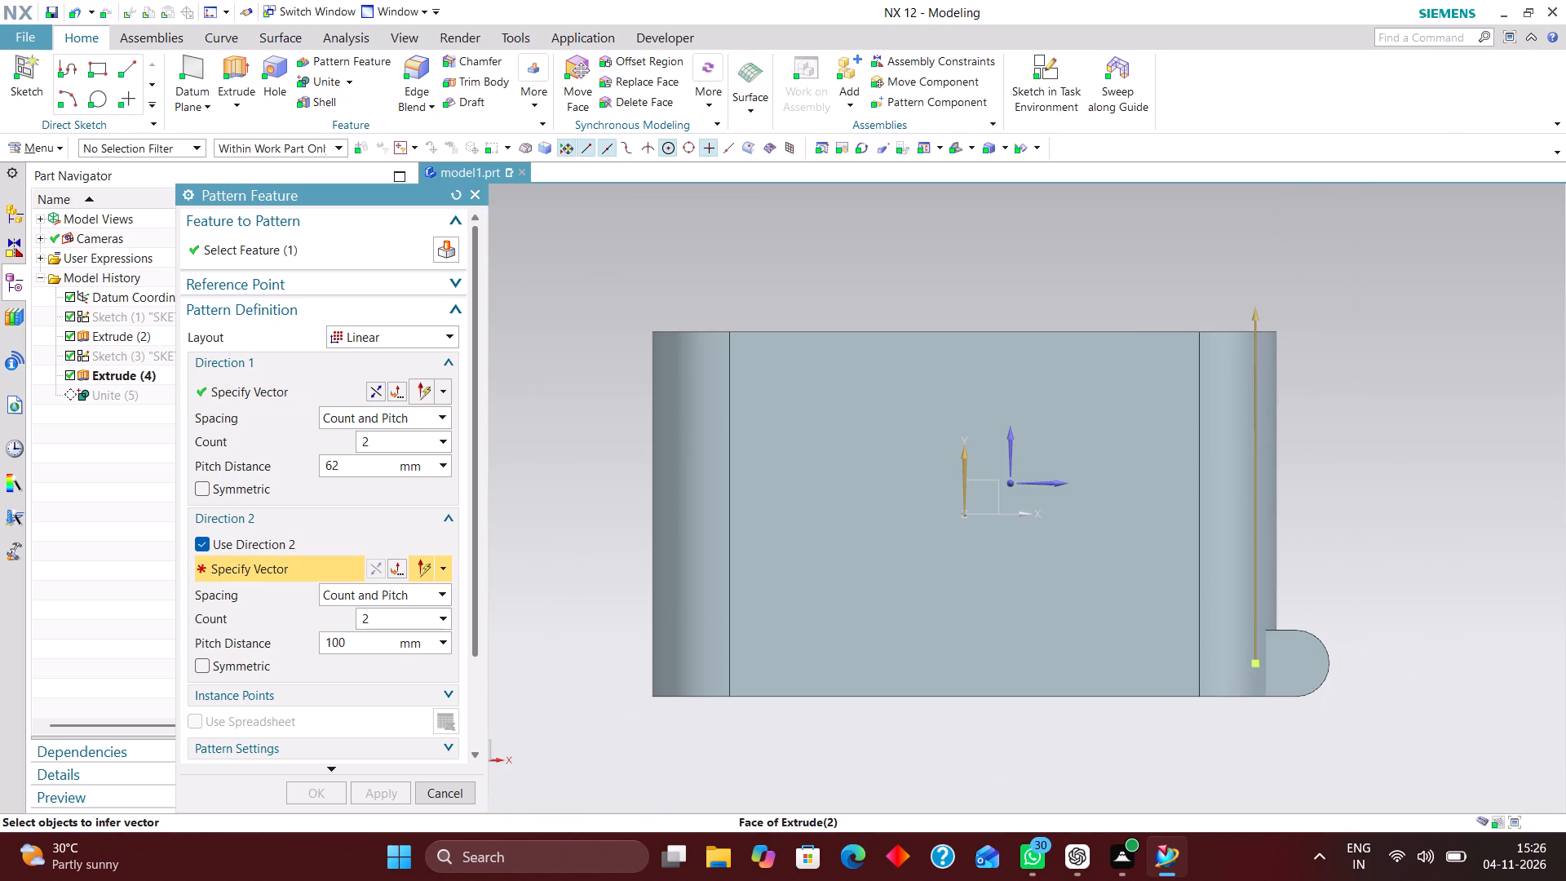
click(206, 540)
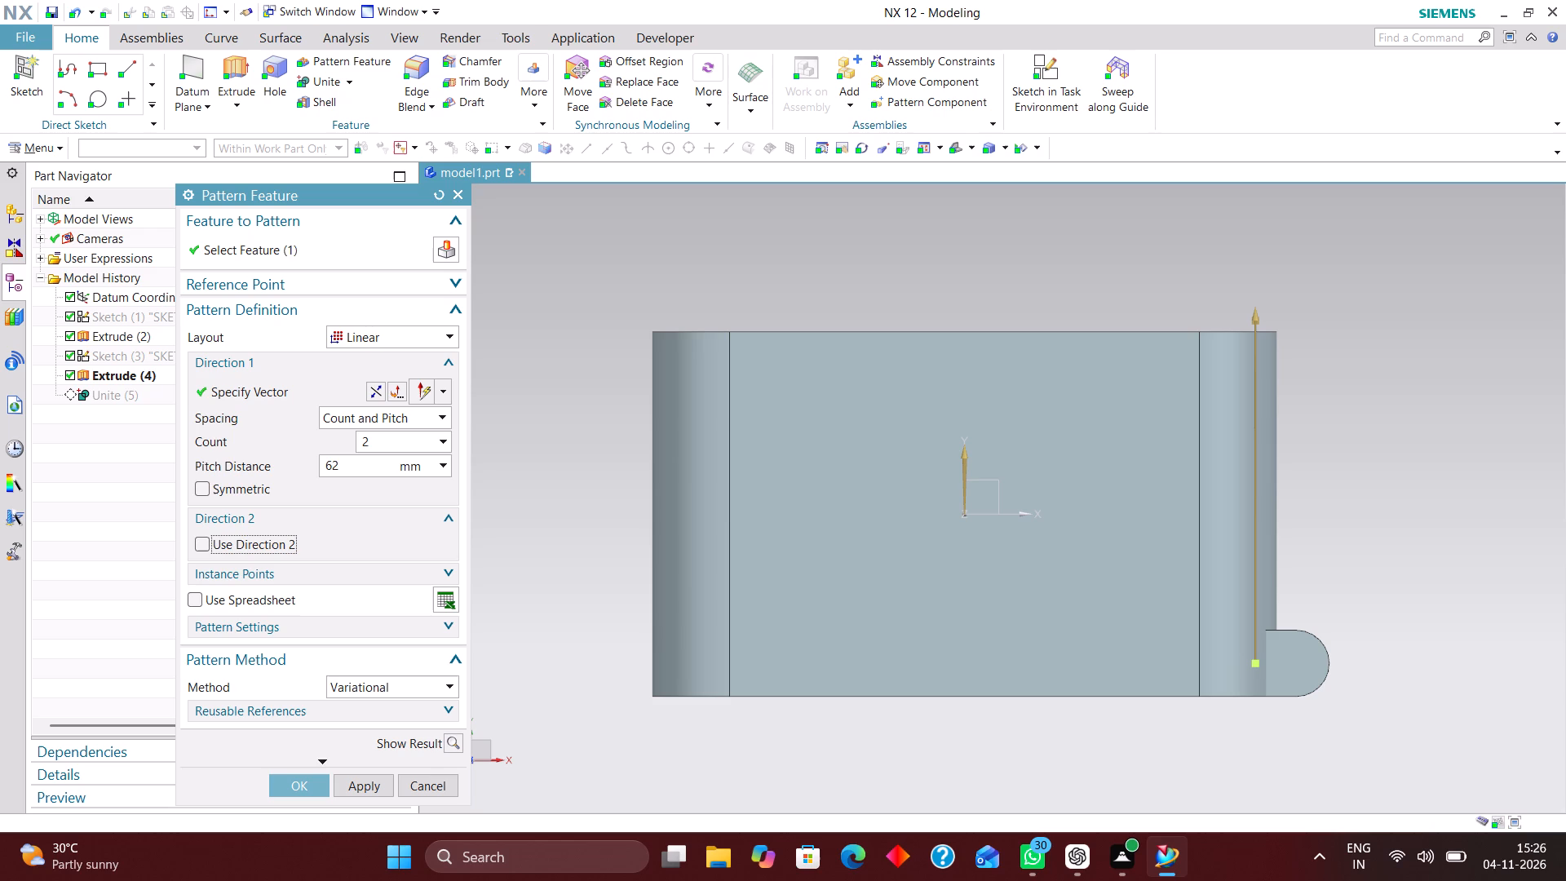
drag(343, 467, 233, 467)
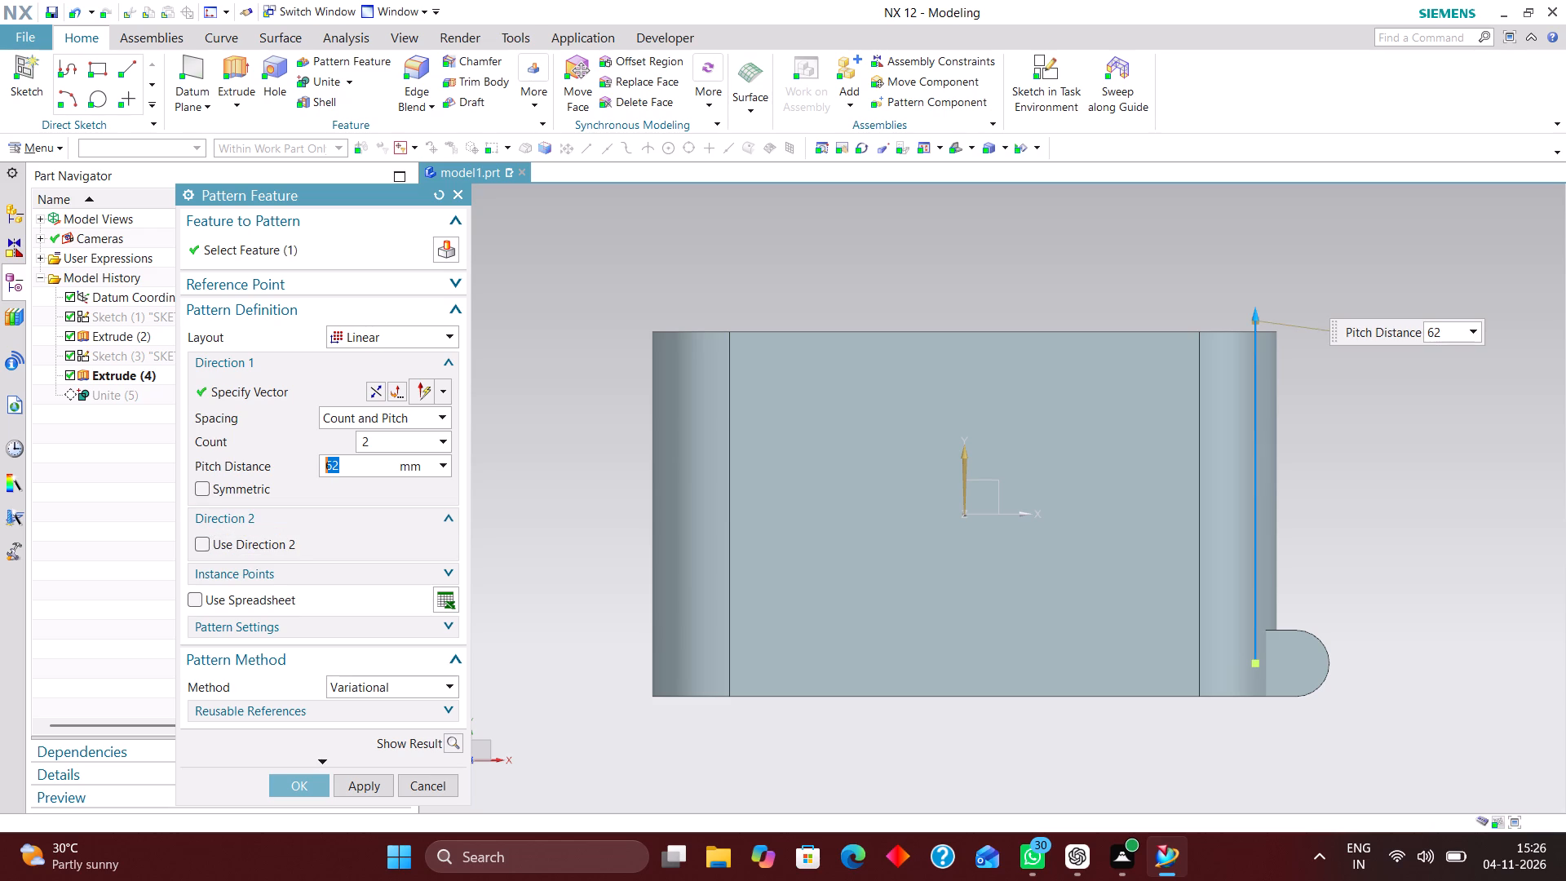
text(60)
key(Return)
key(Return)
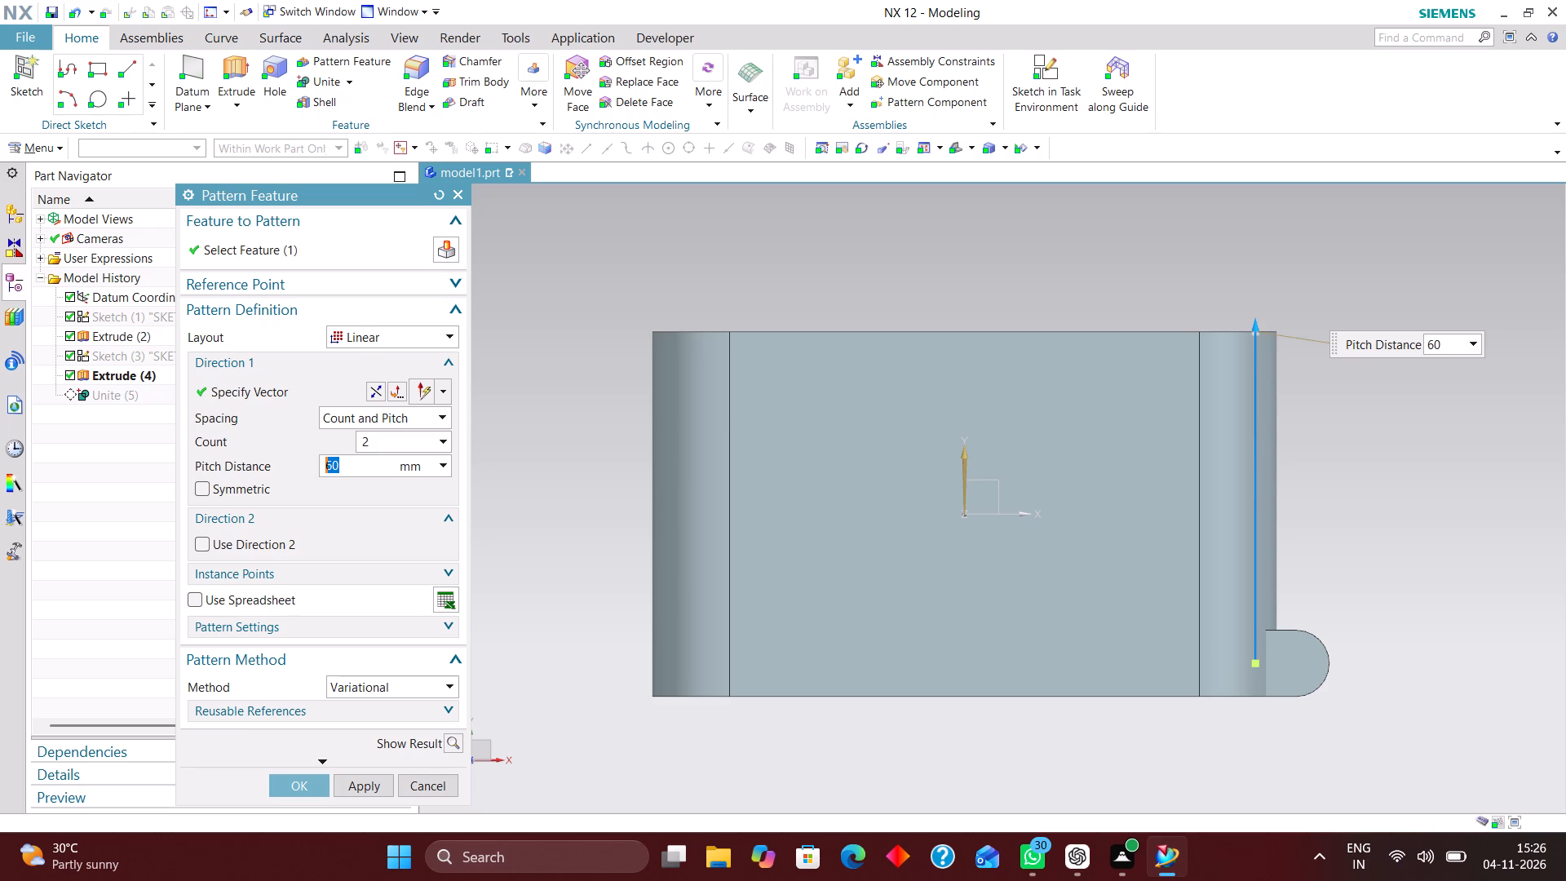
click(356, 779)
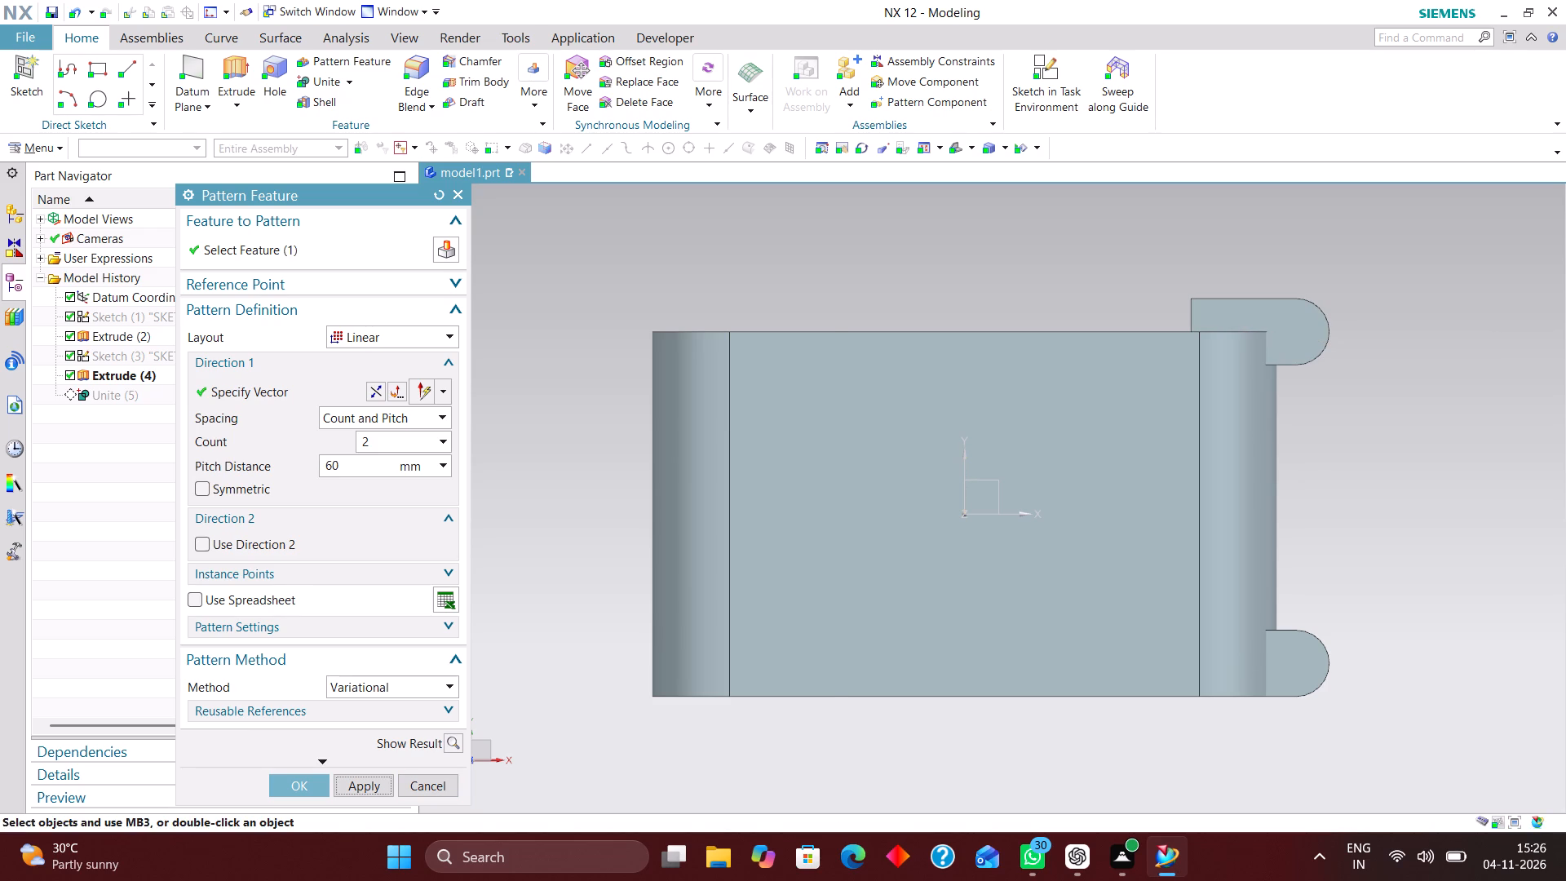
click(438, 787)
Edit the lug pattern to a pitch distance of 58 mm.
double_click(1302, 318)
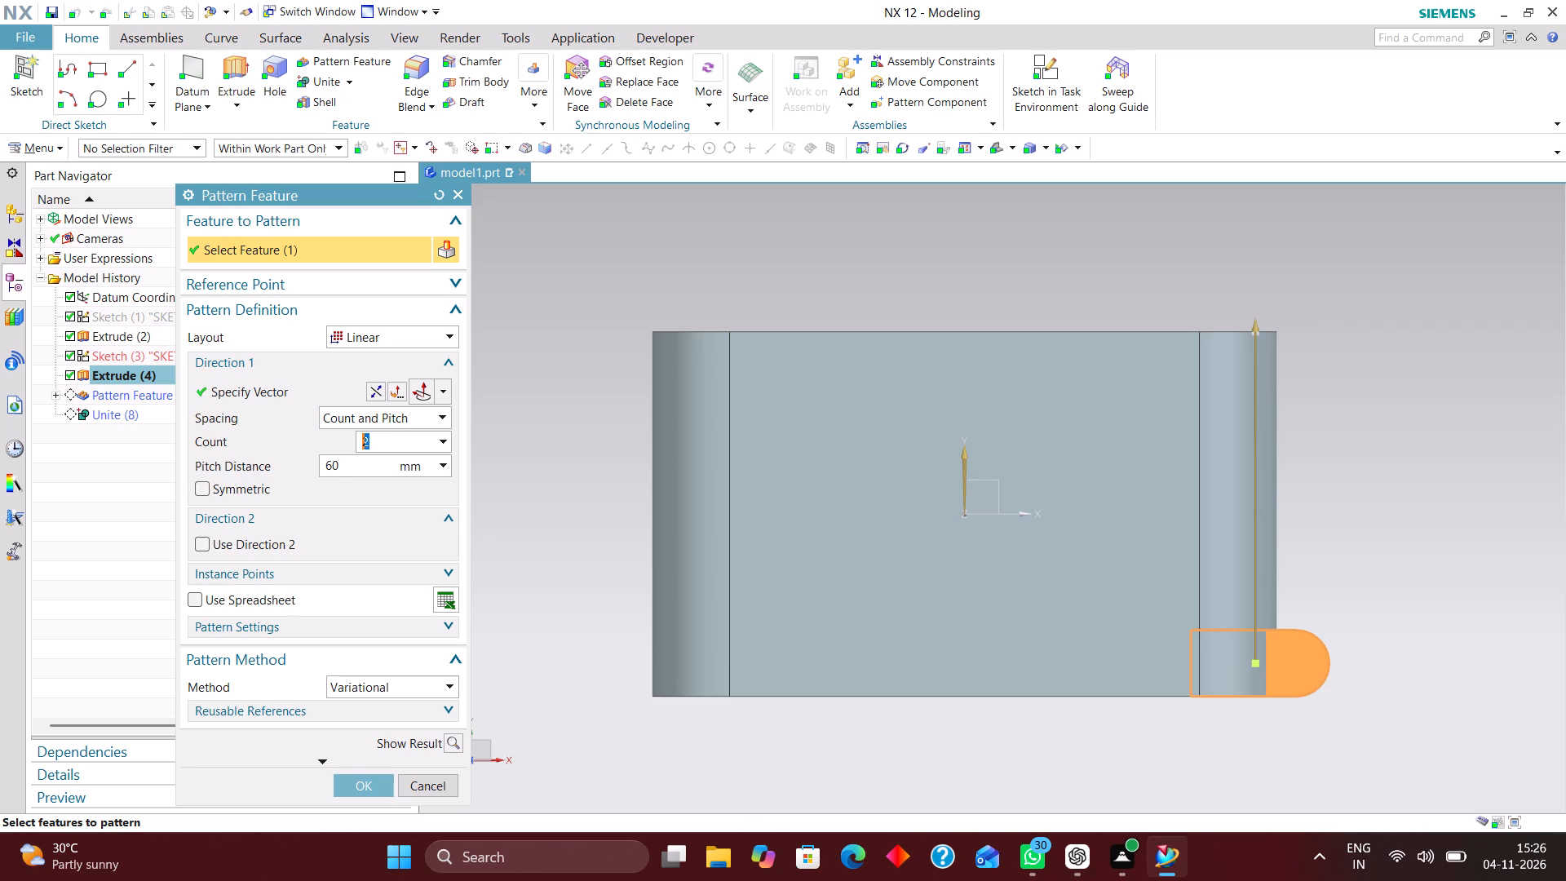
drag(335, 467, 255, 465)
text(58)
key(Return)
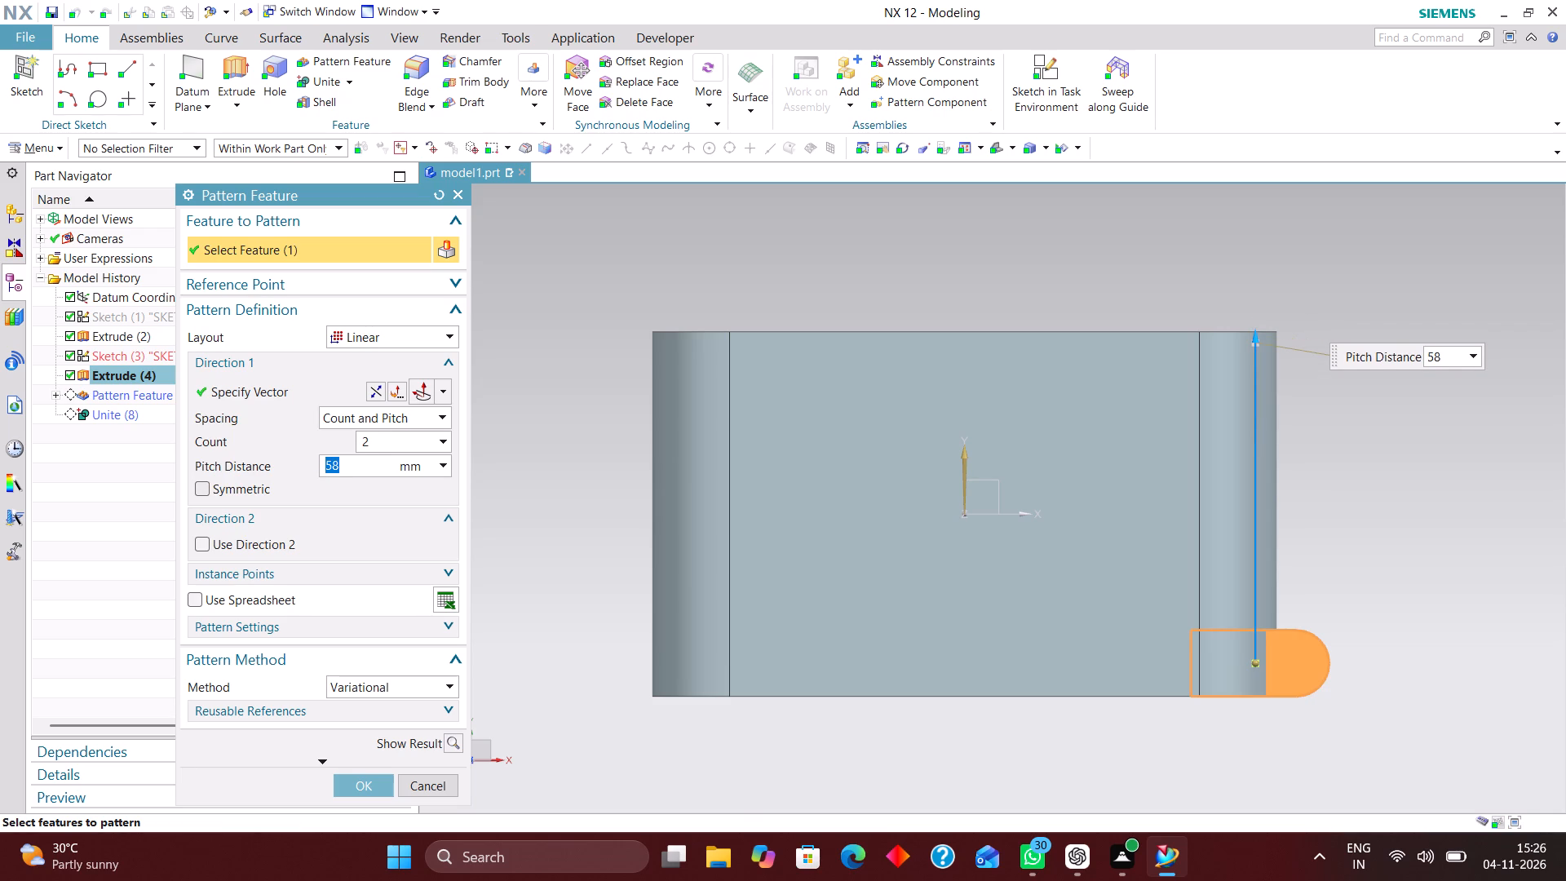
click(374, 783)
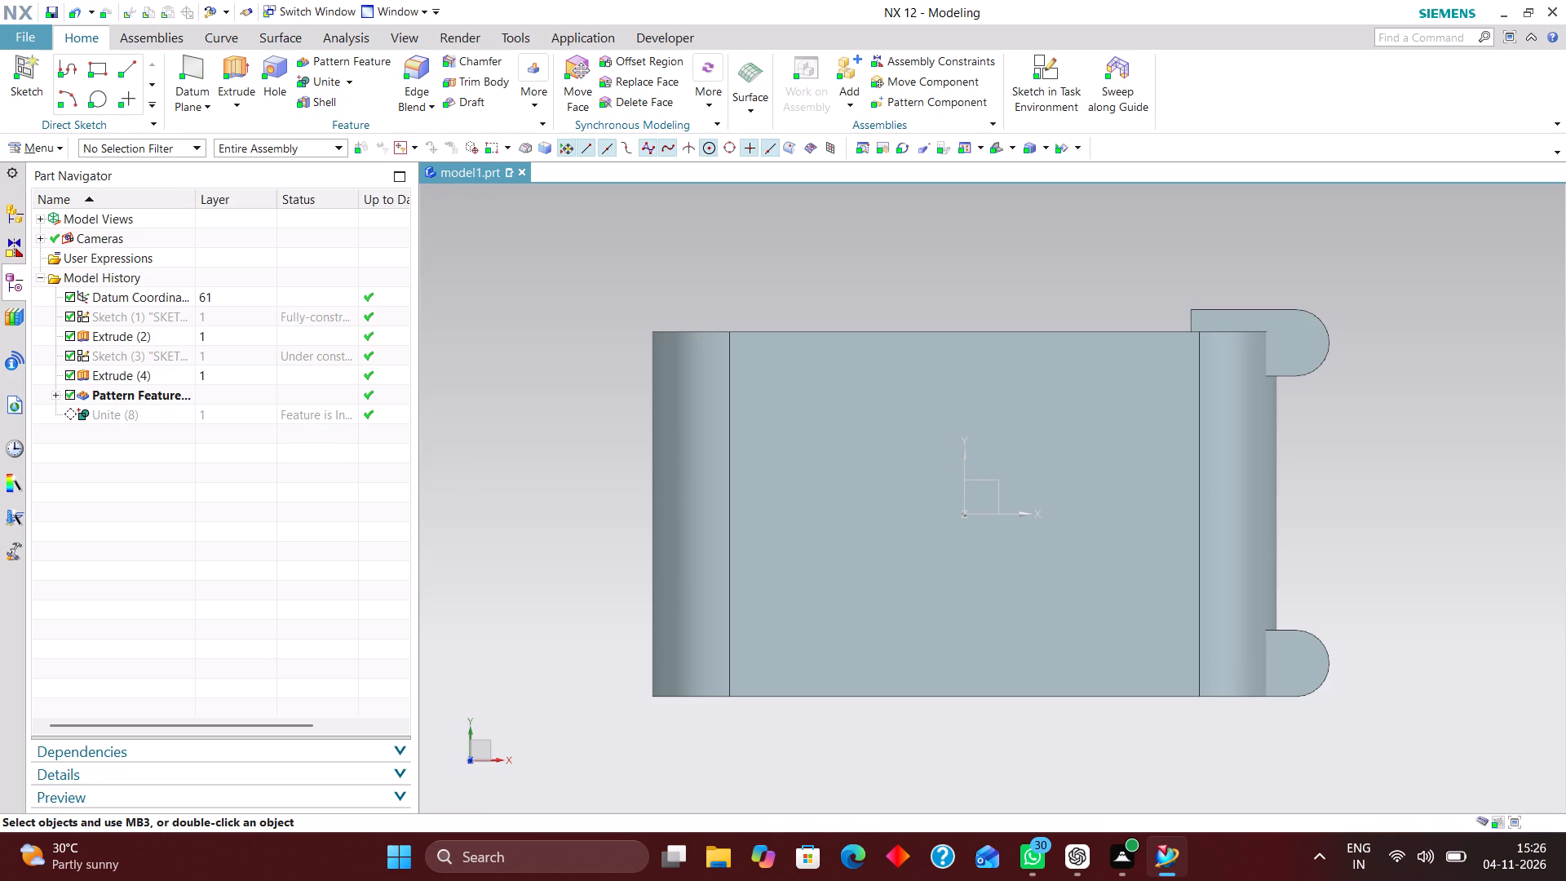
Edit the lug pattern to a pitch distance of 54 mm.
double_click(1303, 334)
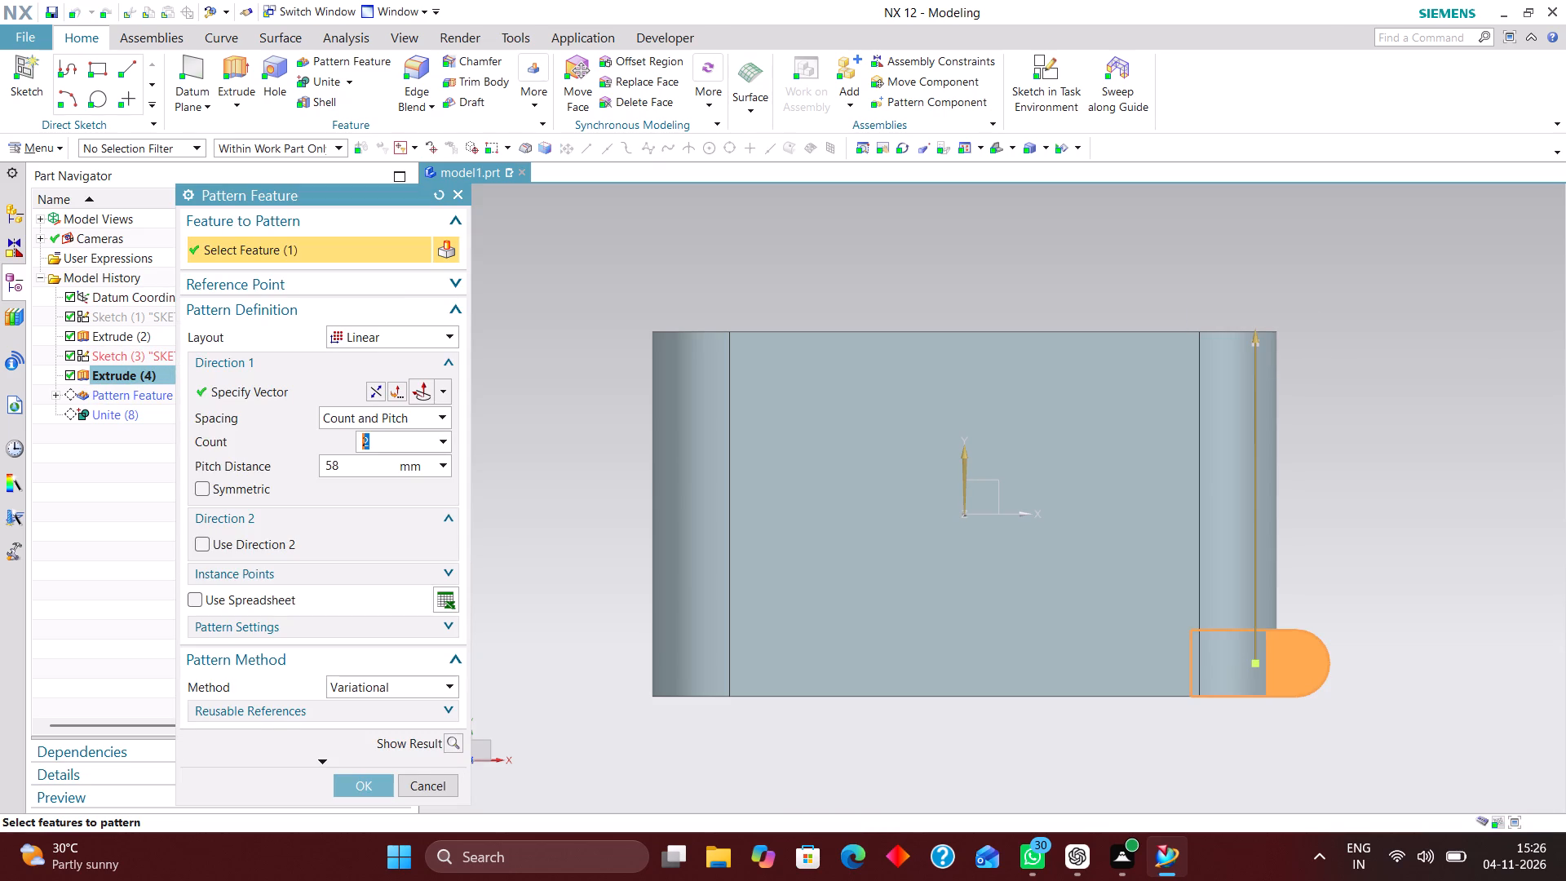
drag(362, 465, 195, 470)
text(54)
key(Return)
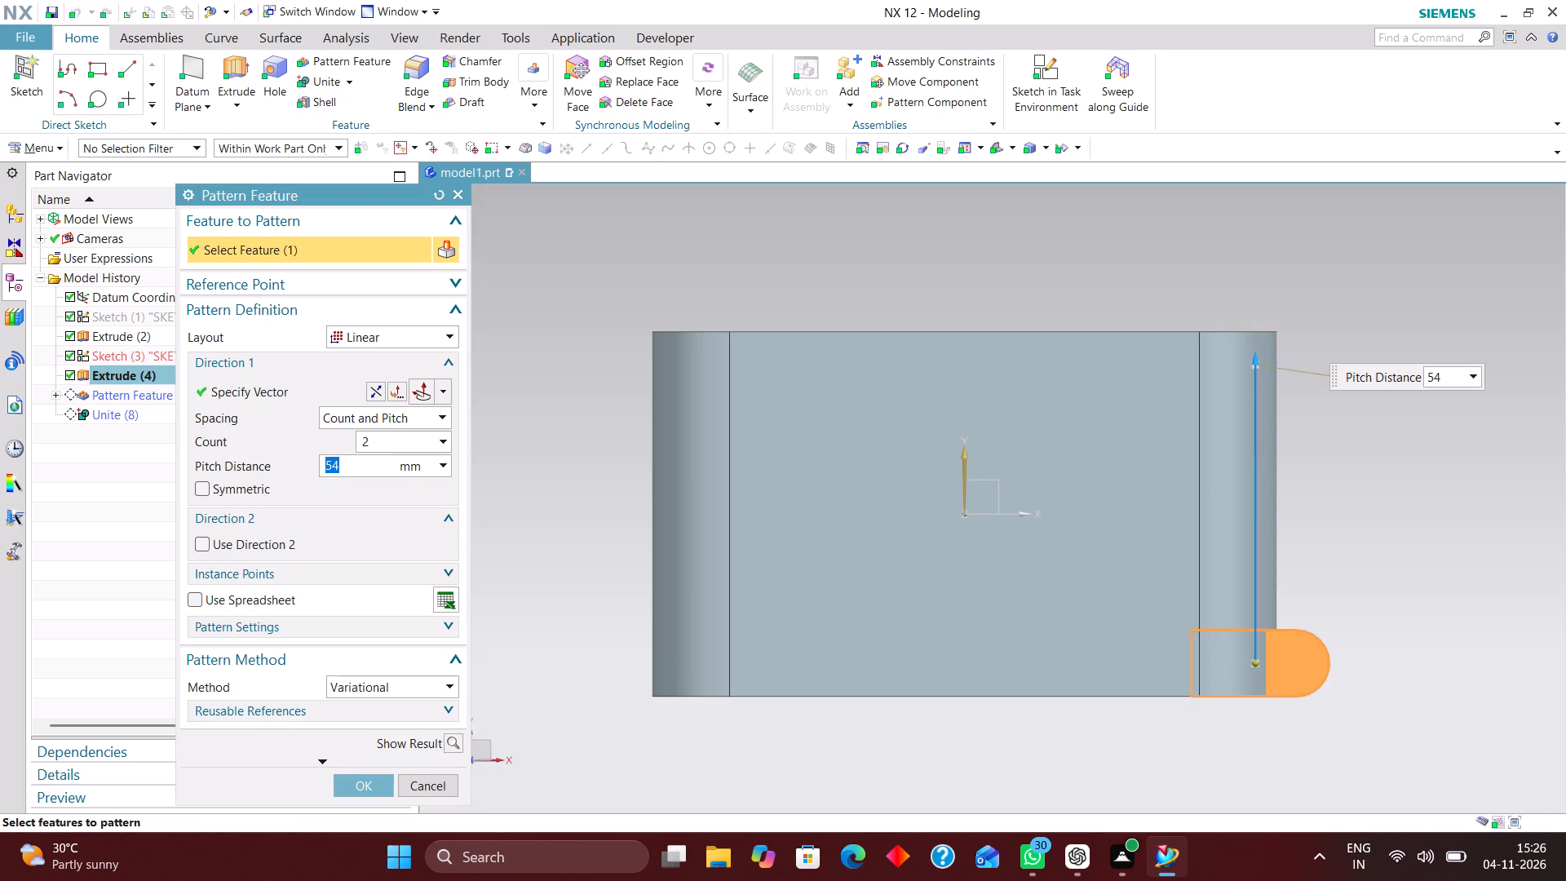
click(365, 781)
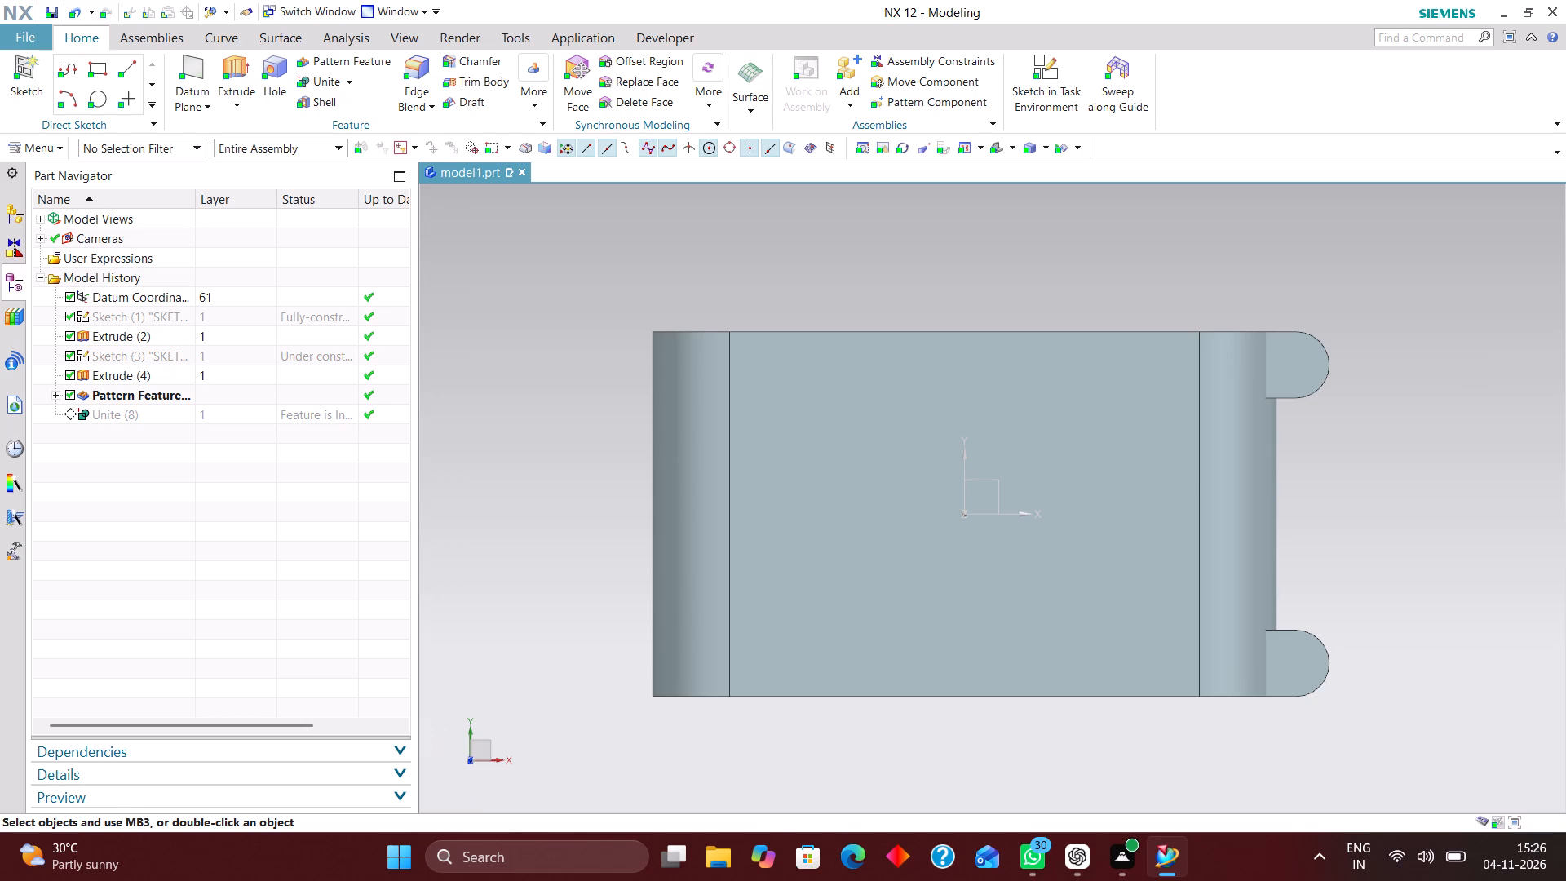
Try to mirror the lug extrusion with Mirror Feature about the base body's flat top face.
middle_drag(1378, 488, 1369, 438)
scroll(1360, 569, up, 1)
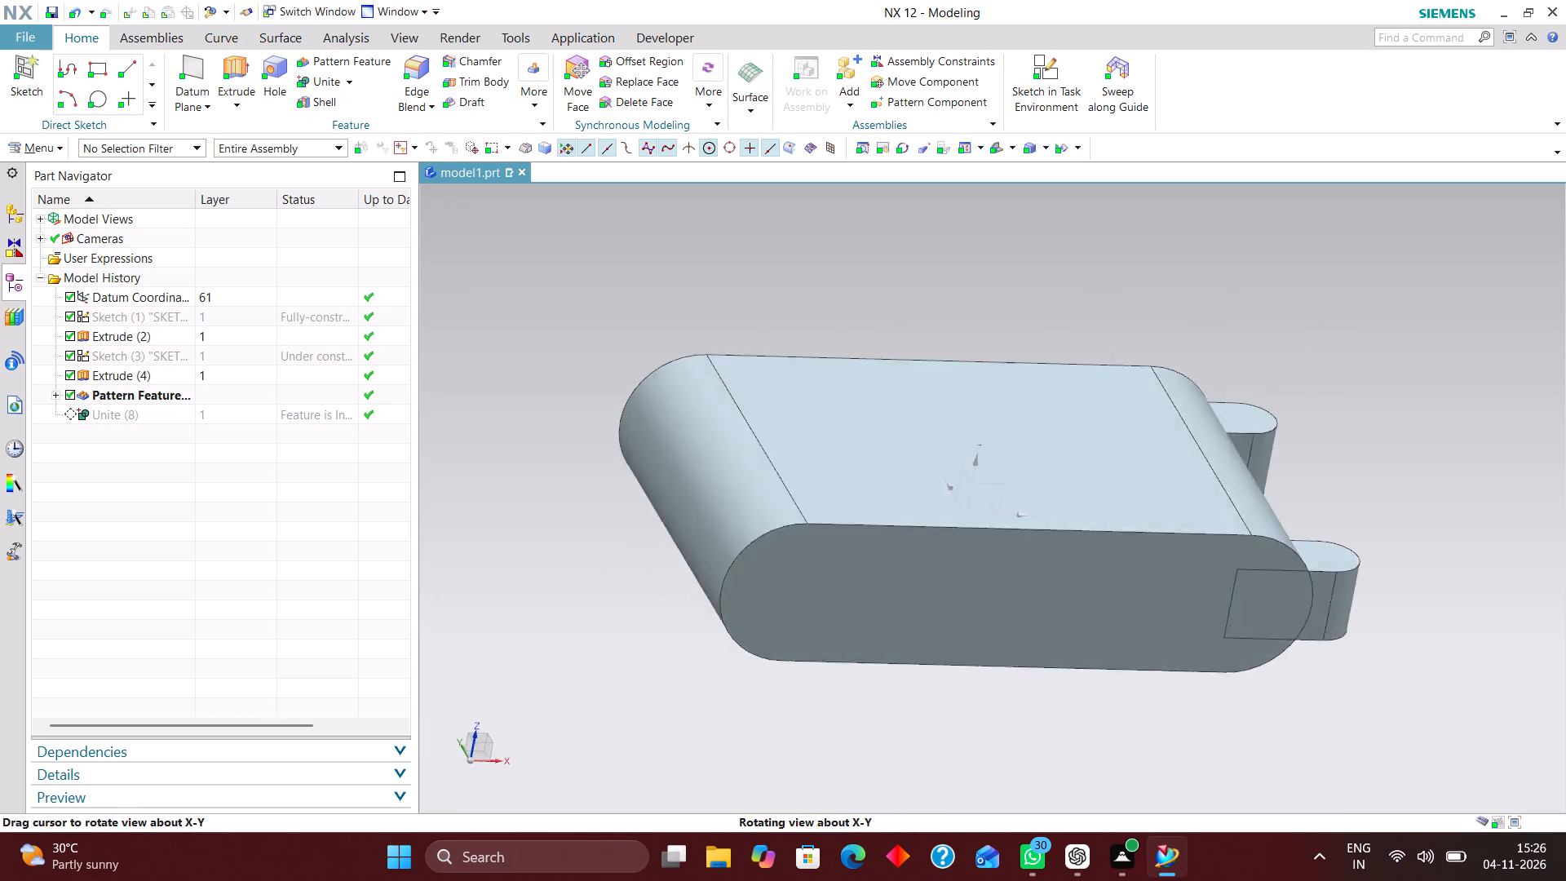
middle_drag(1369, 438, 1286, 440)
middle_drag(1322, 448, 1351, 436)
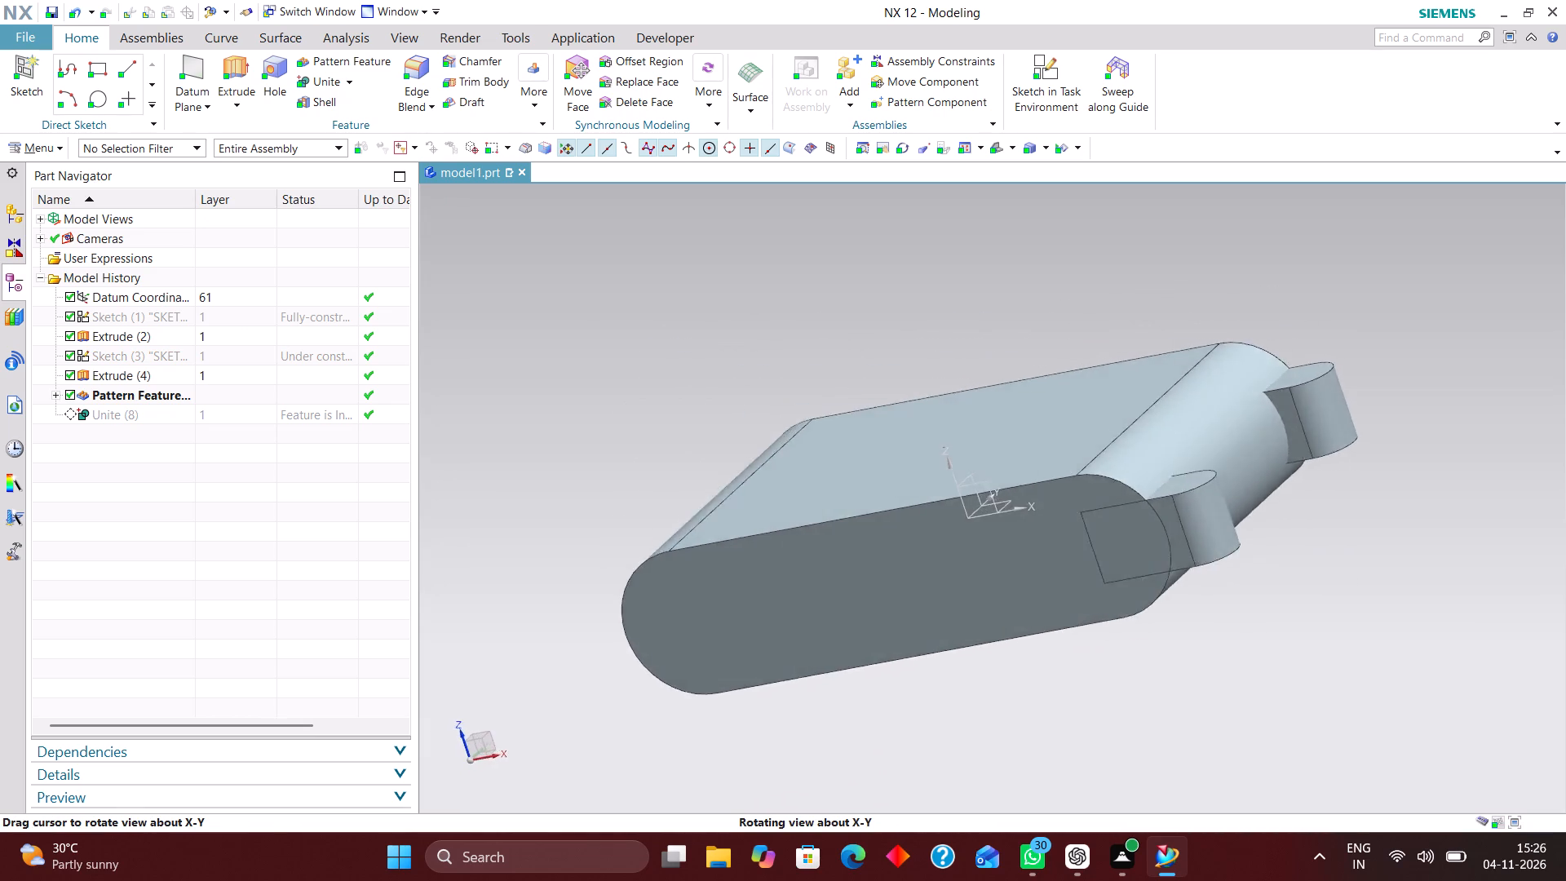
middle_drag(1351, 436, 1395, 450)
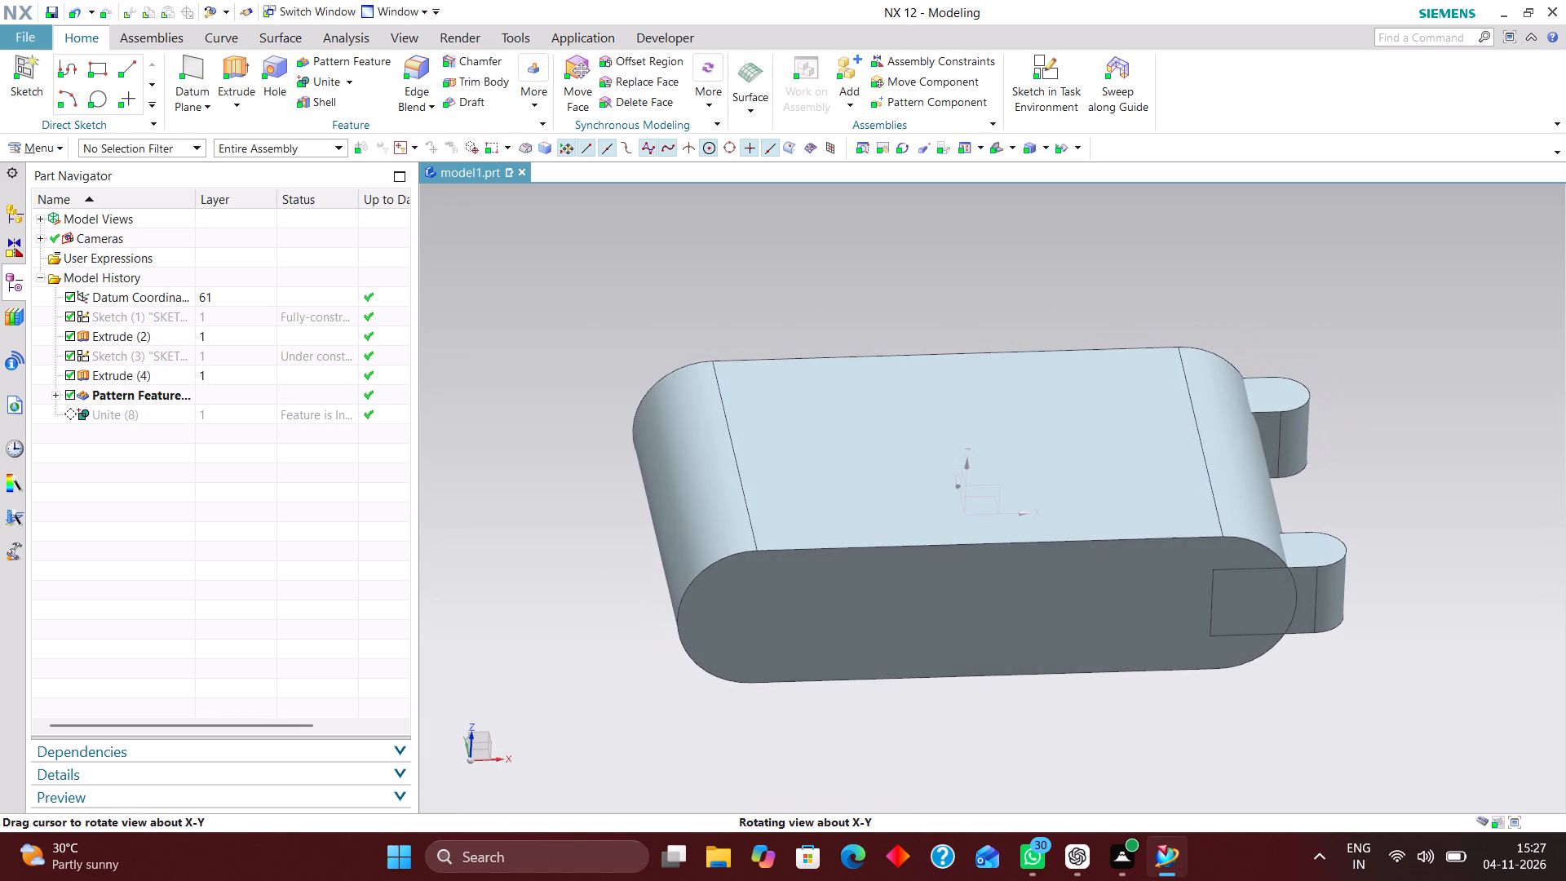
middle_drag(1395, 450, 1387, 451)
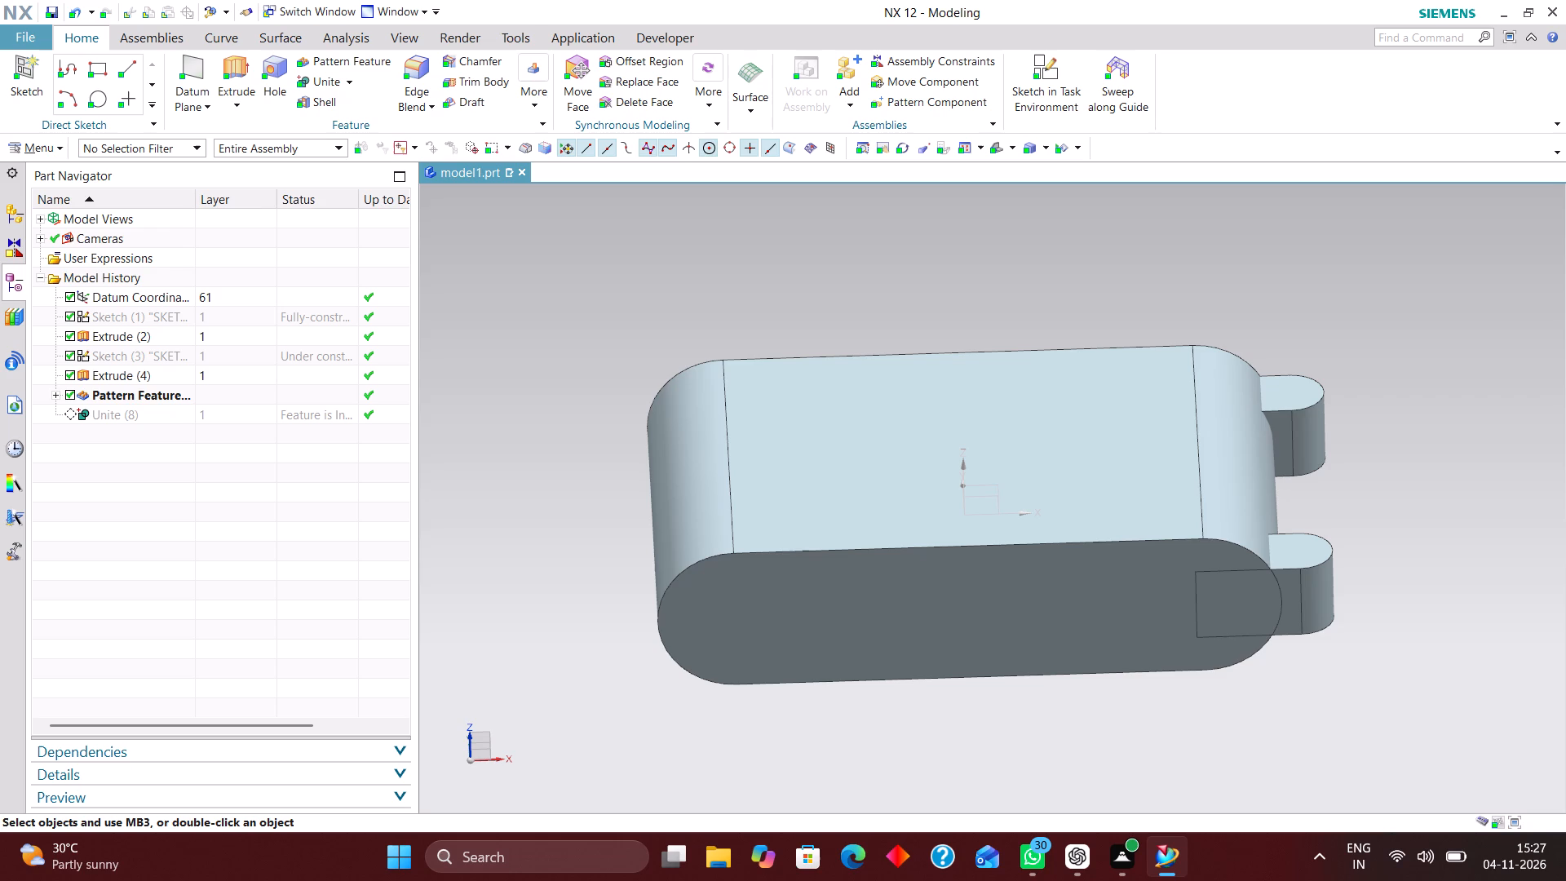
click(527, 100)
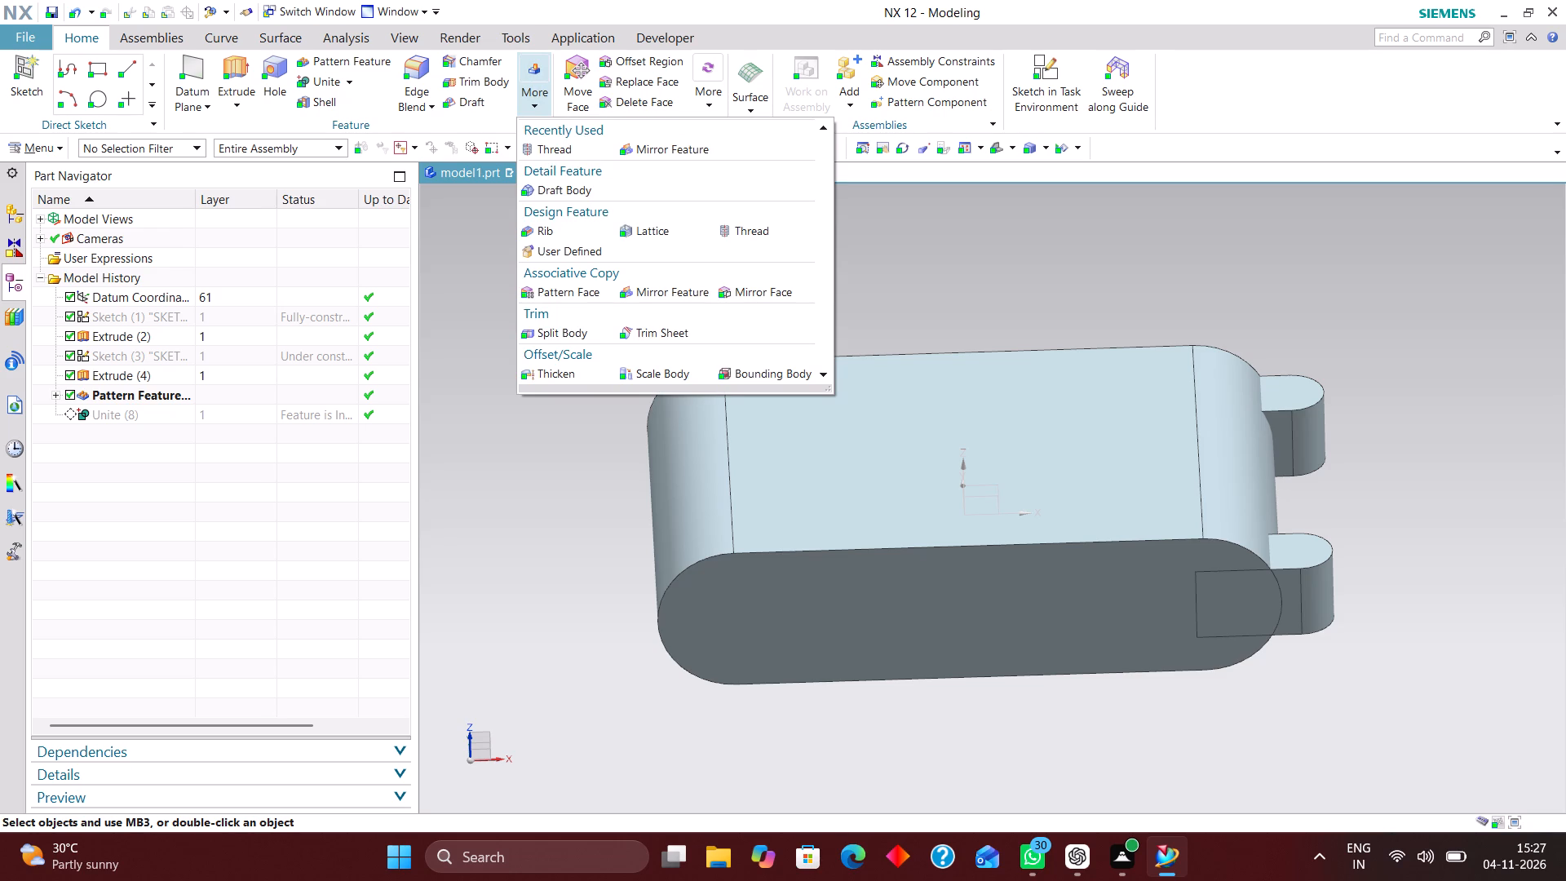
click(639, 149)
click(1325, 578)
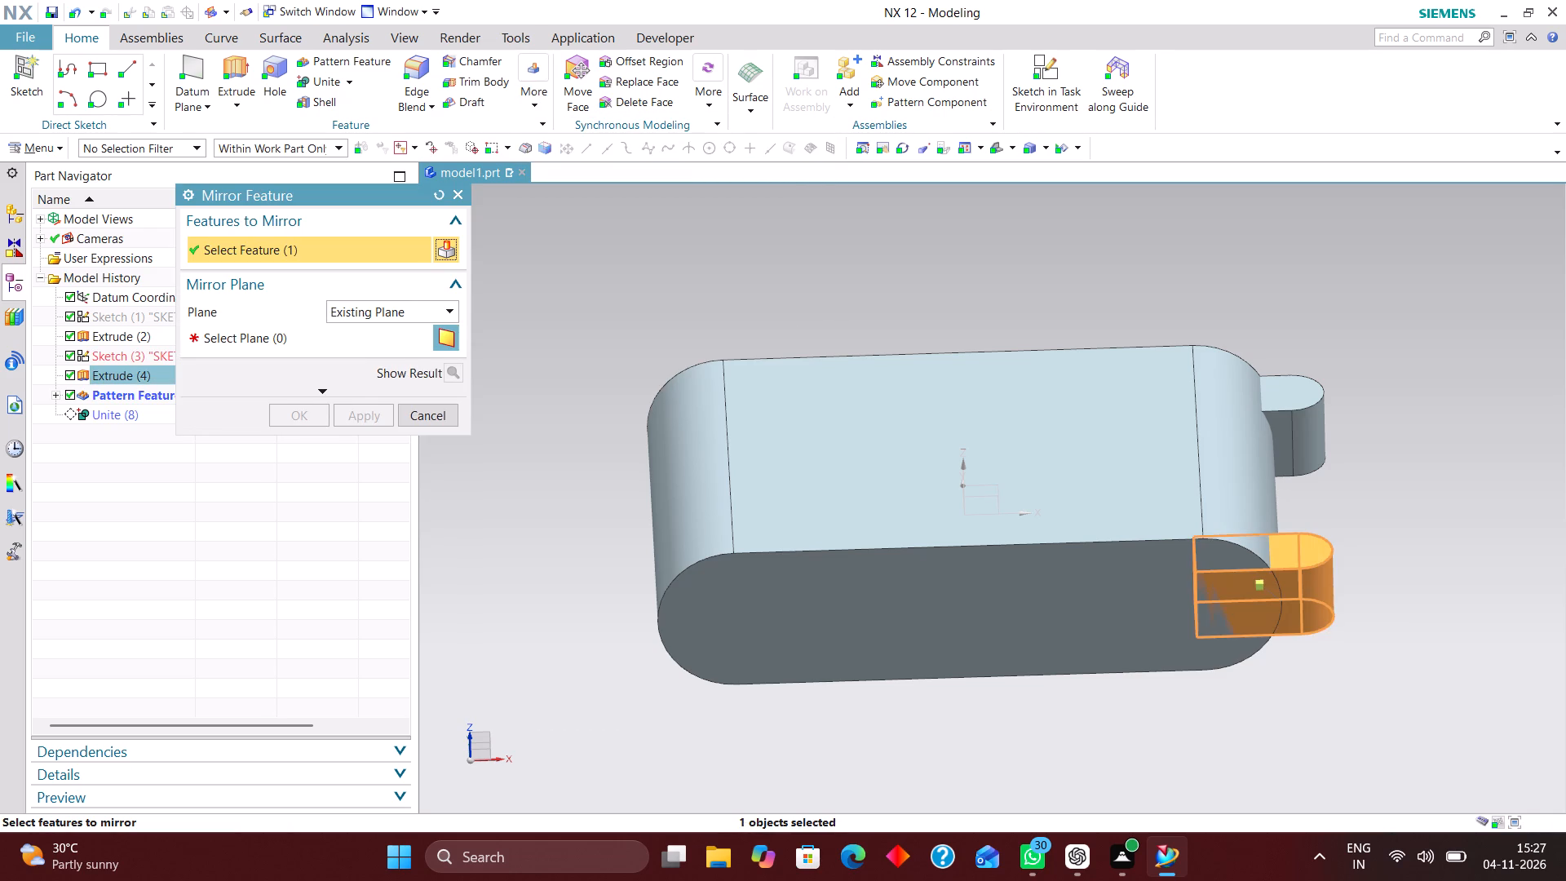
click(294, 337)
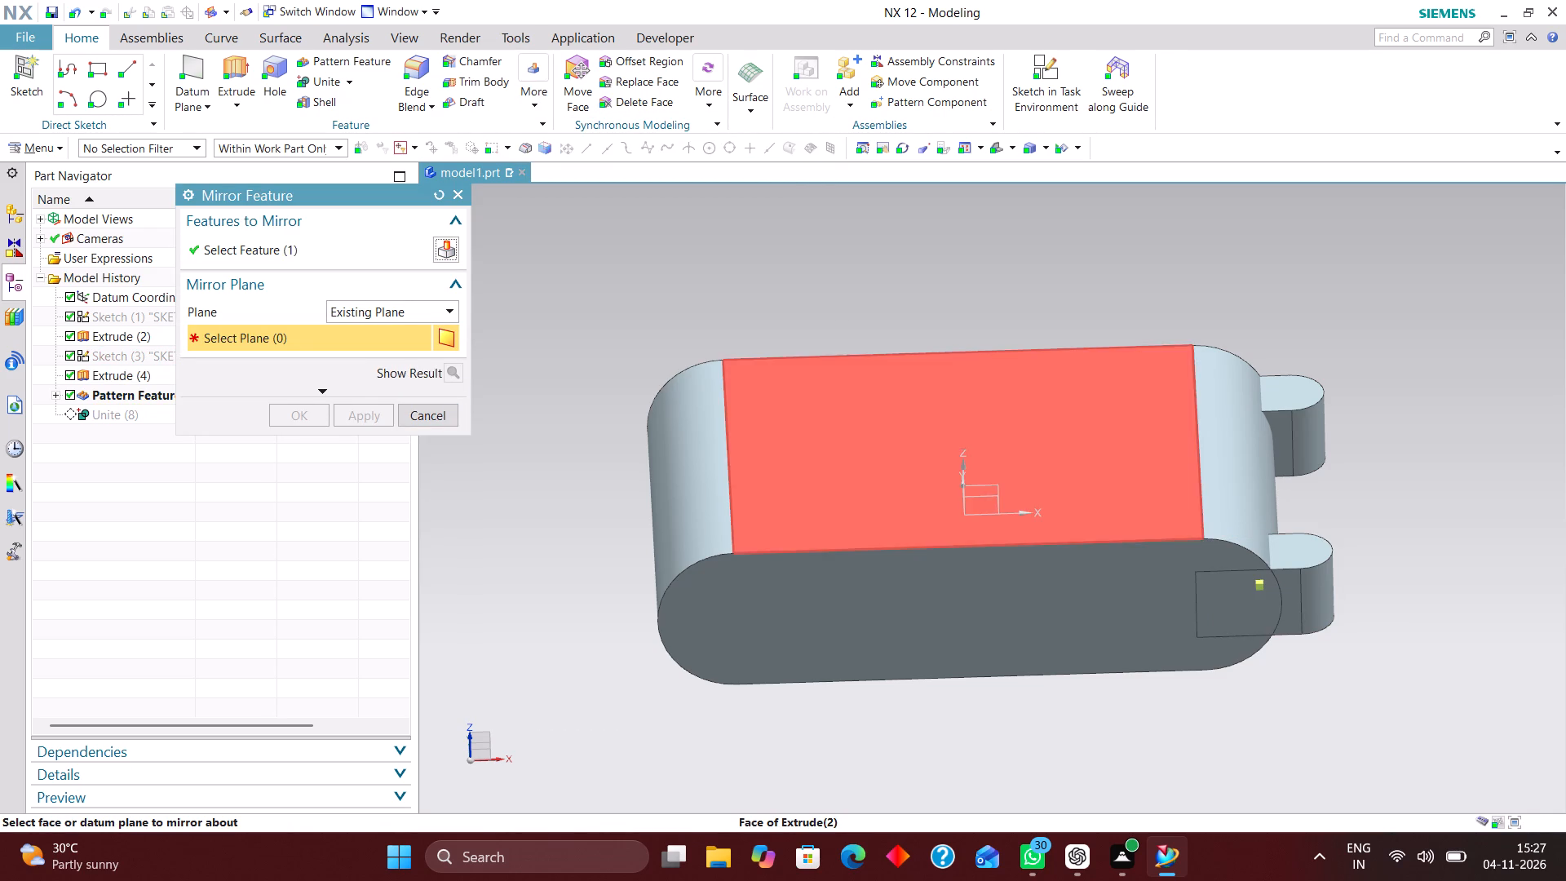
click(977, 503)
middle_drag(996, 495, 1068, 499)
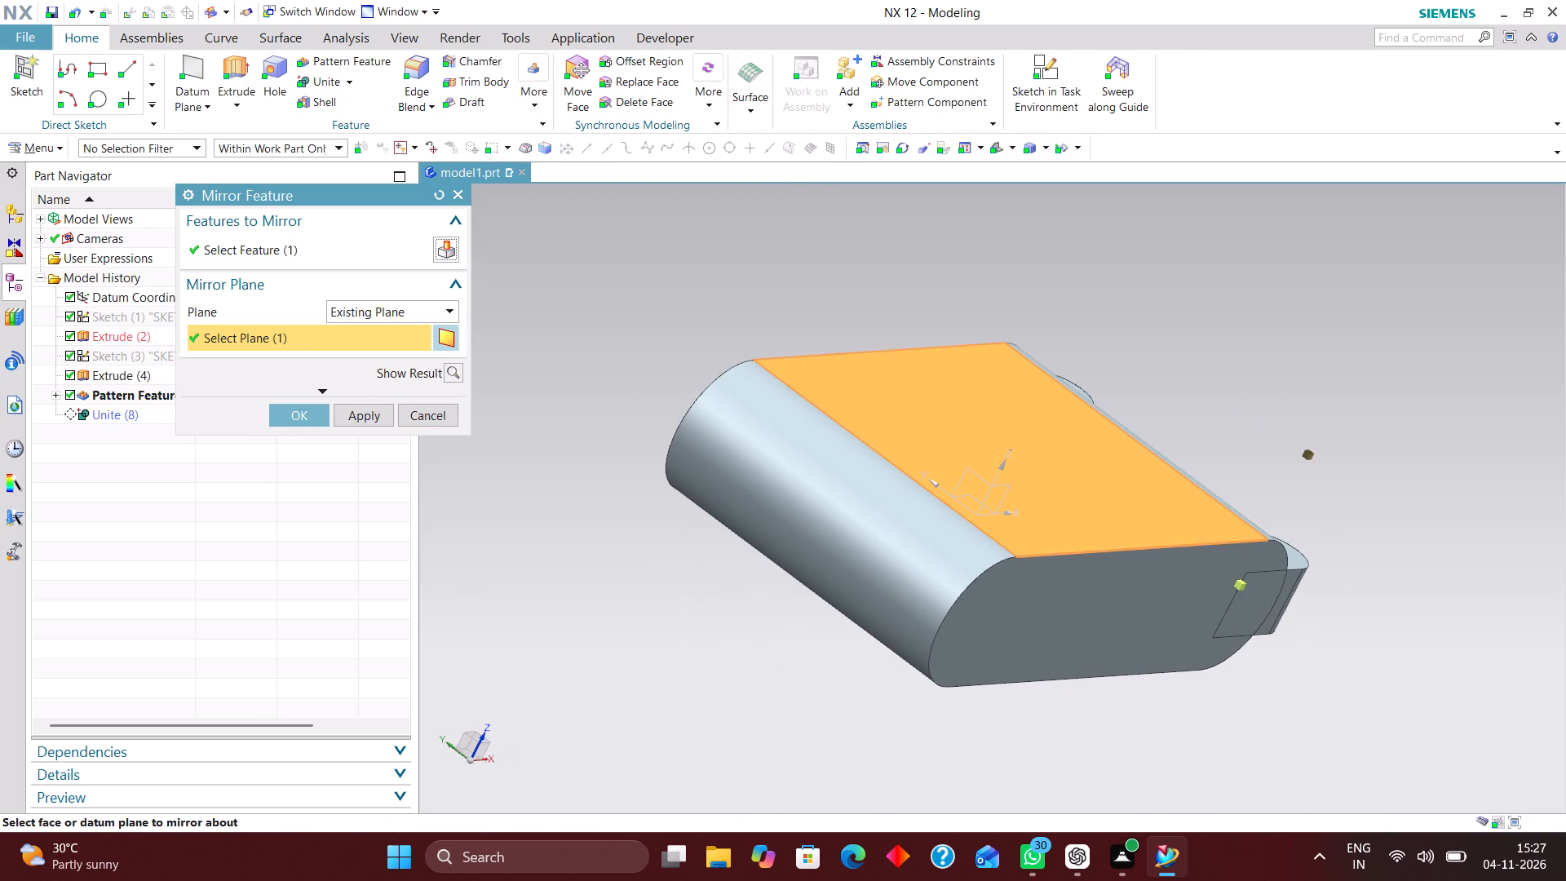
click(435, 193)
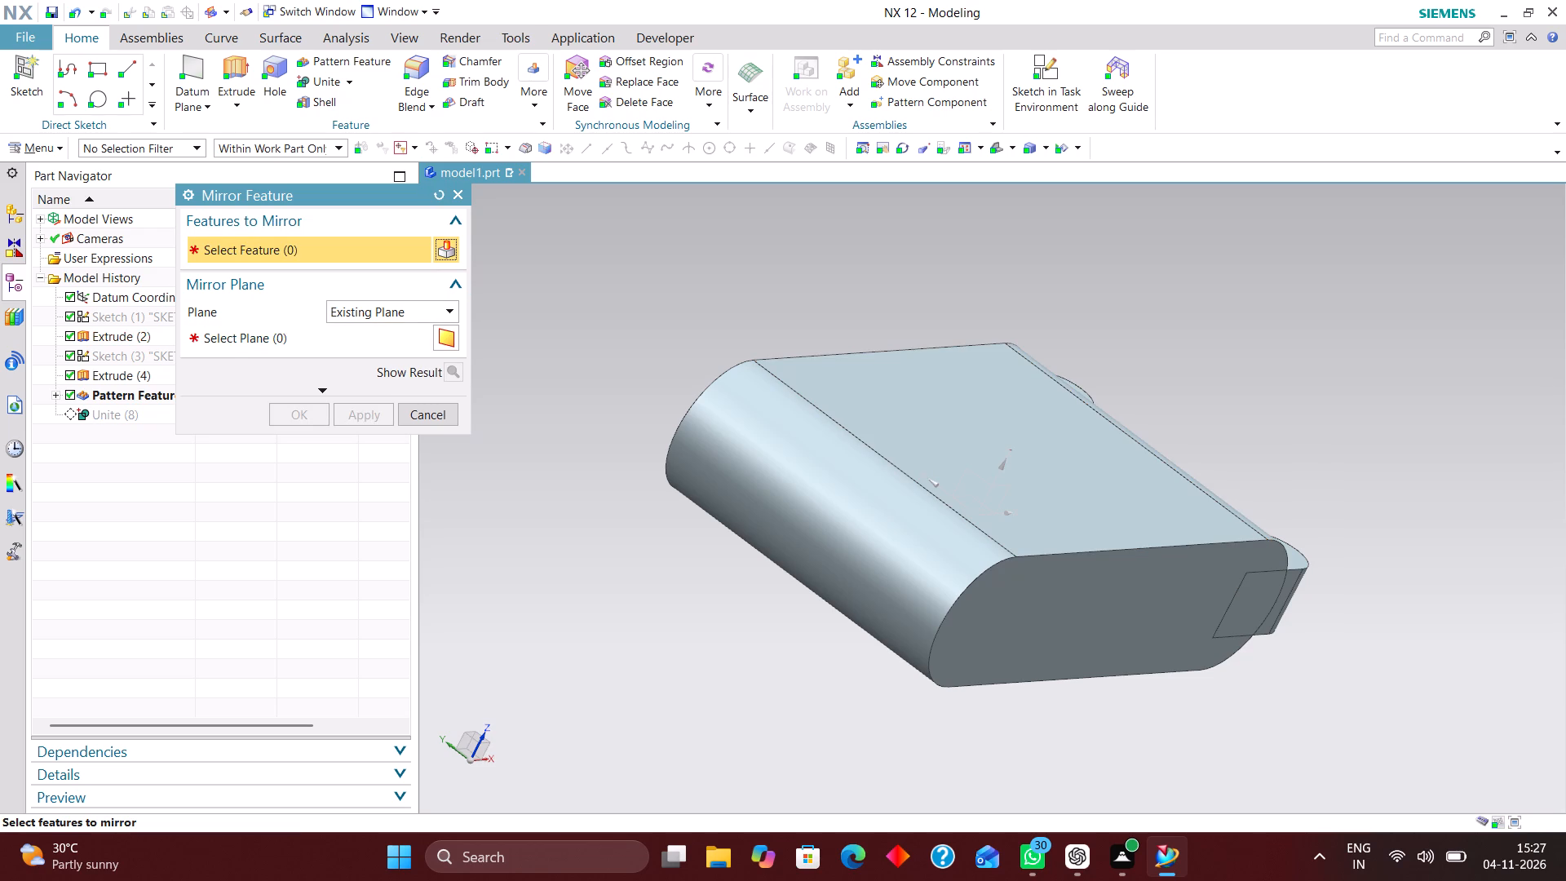
Mirror the front lug extrusion about the datum YZ plane with Mirror Feature.
click(1309, 564)
click(301, 340)
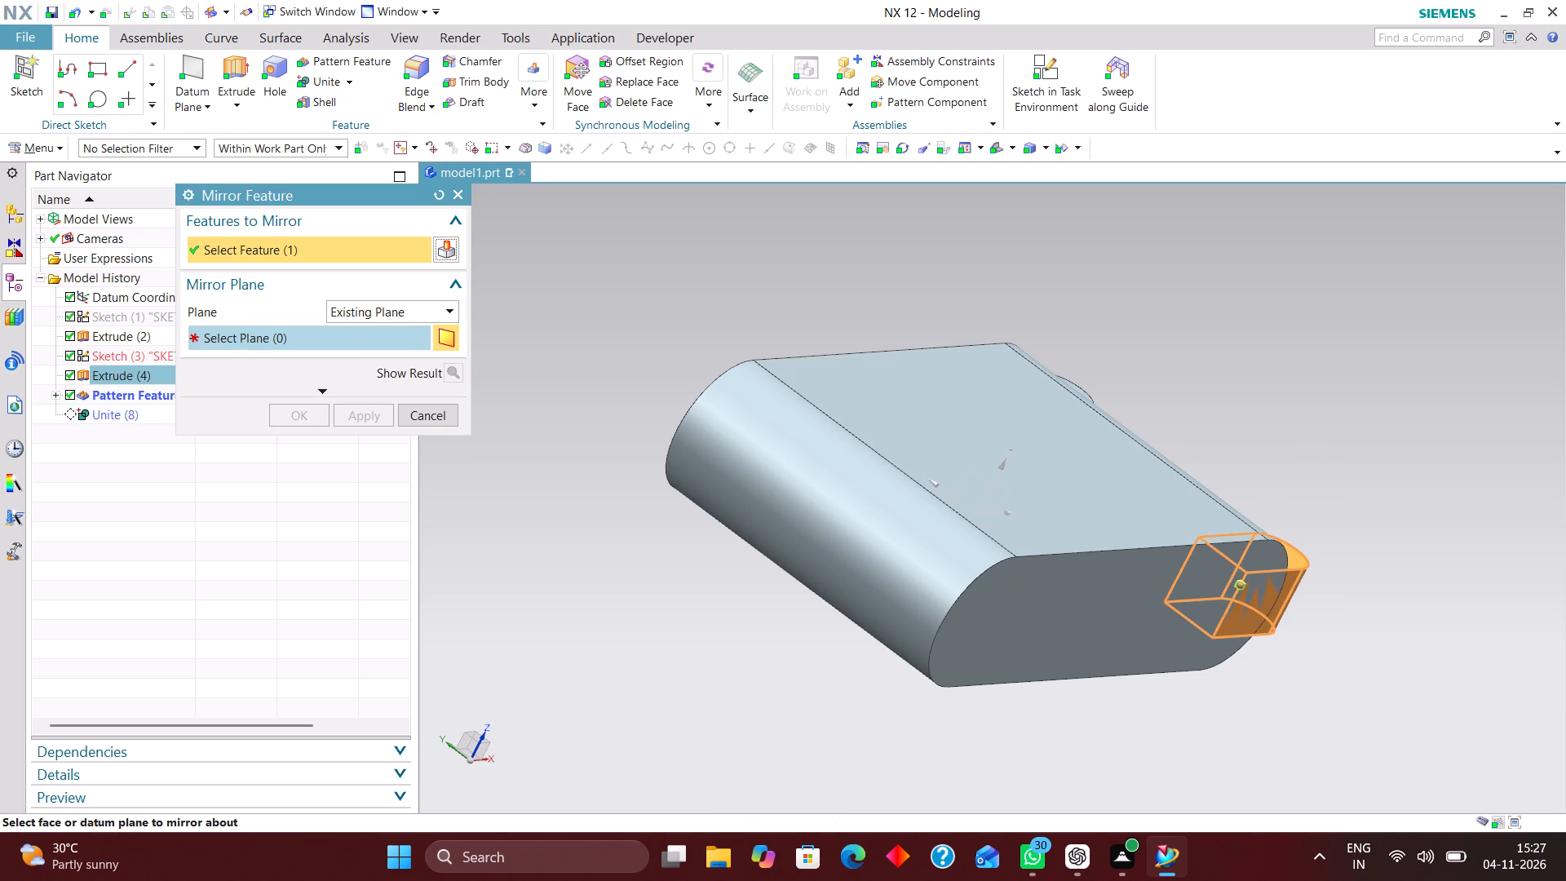
scroll(982, 491, up, 6)
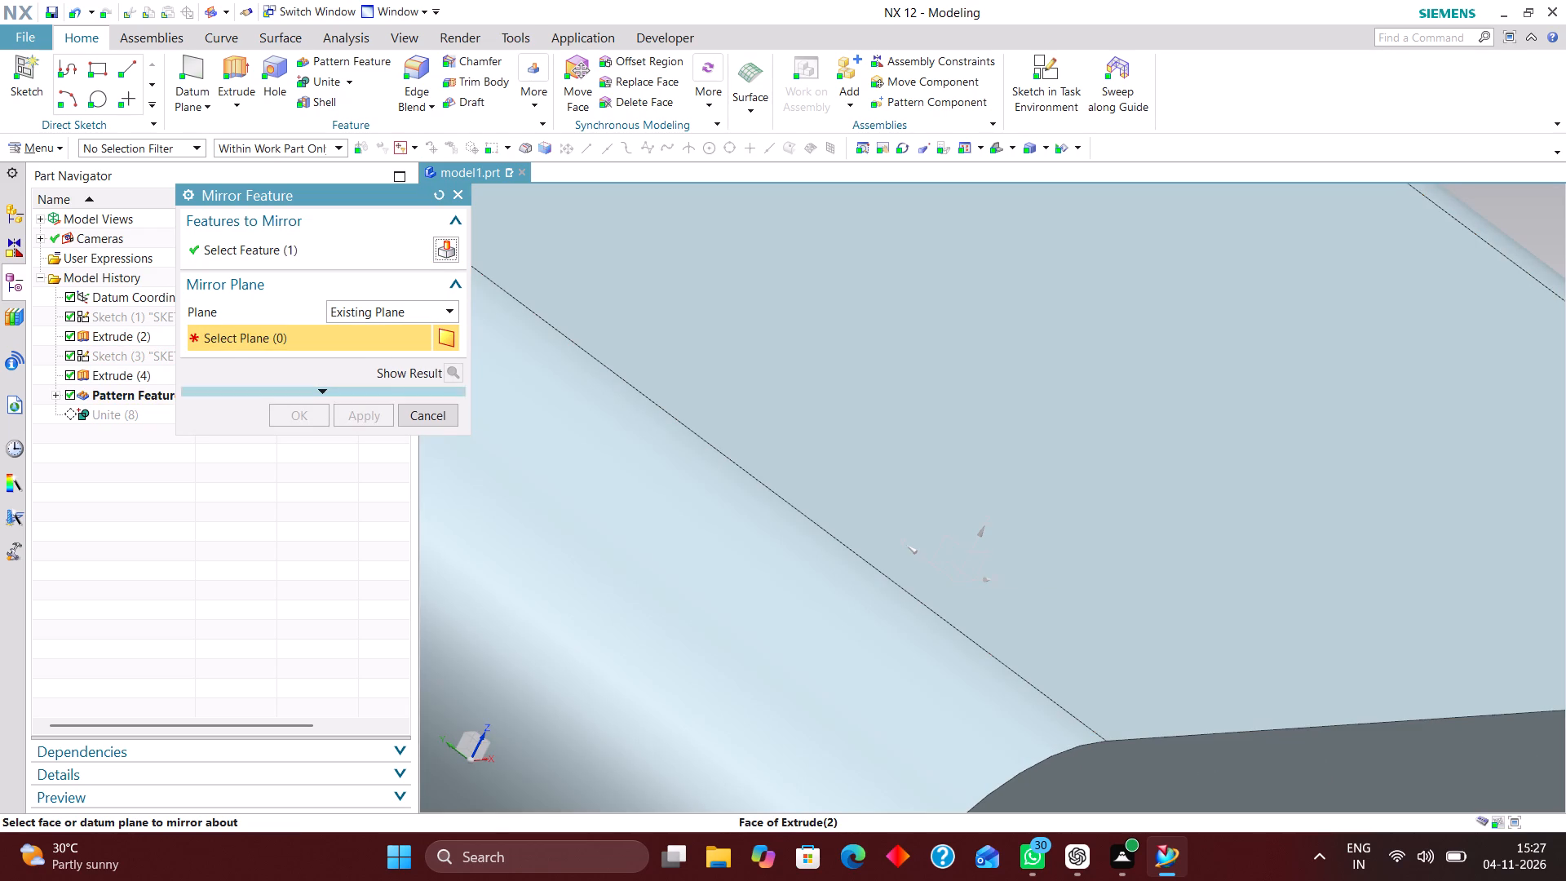
click(958, 547)
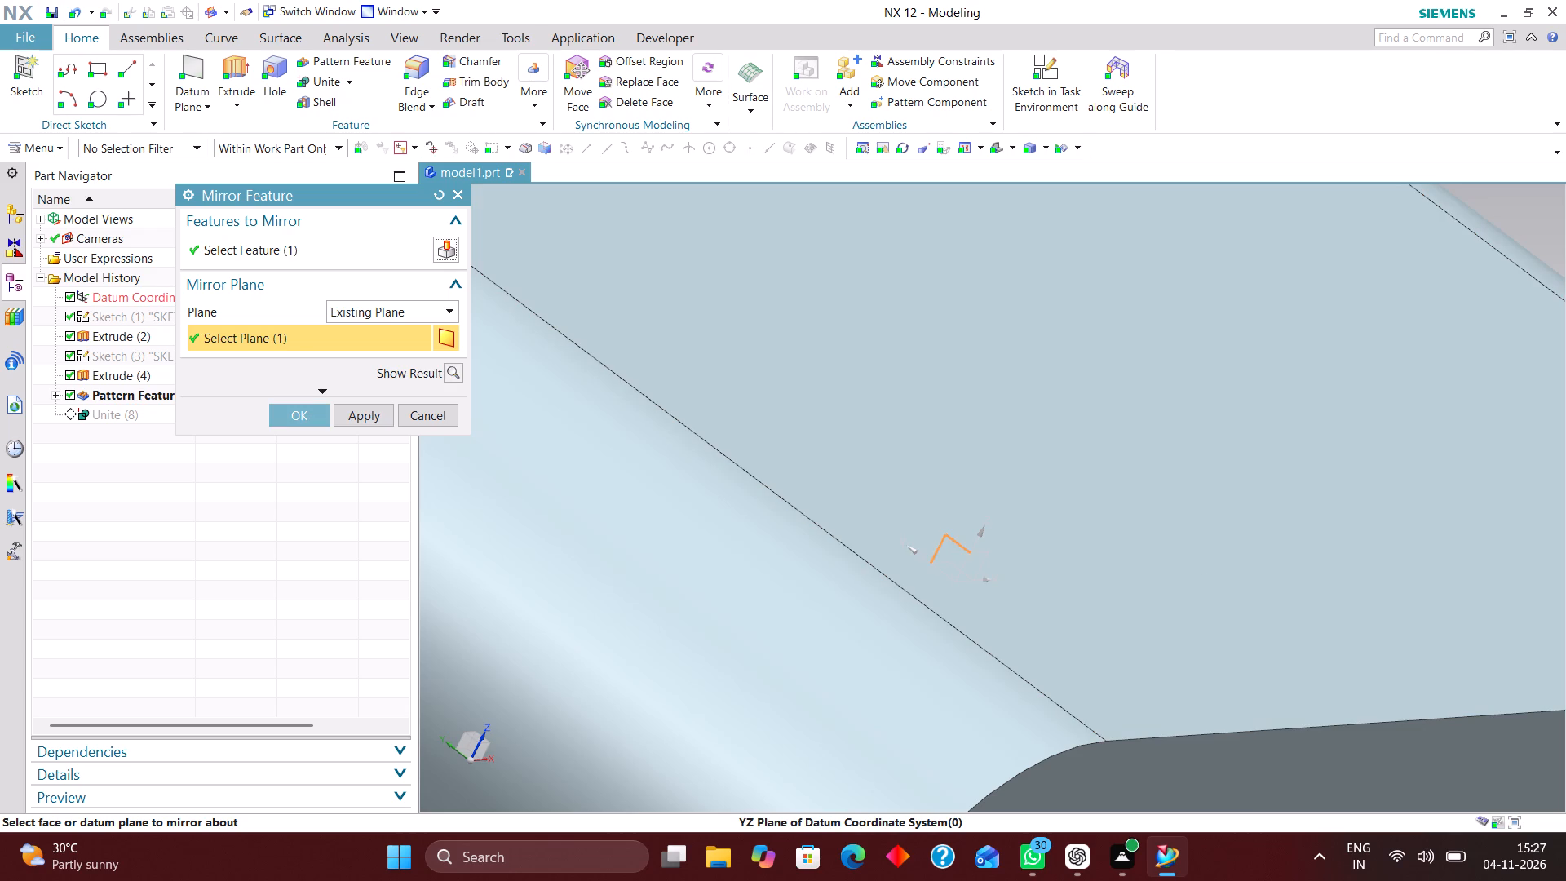
scroll(954, 475, down, 7)
middle_drag(1104, 603, 1024, 581)
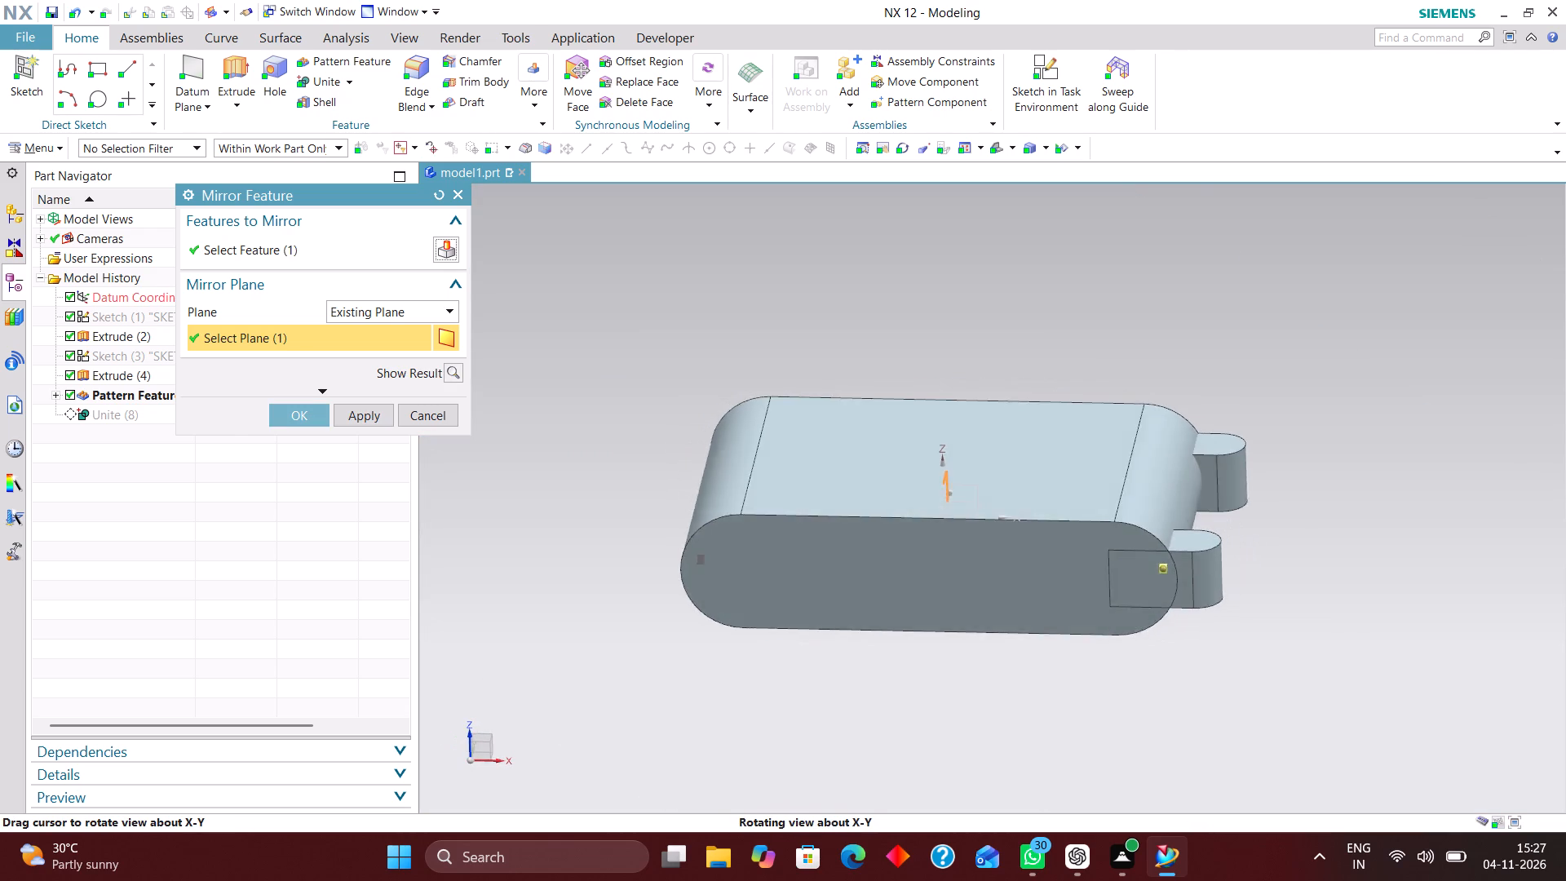
middle_drag(1024, 581, 1033, 576)
click(284, 410)
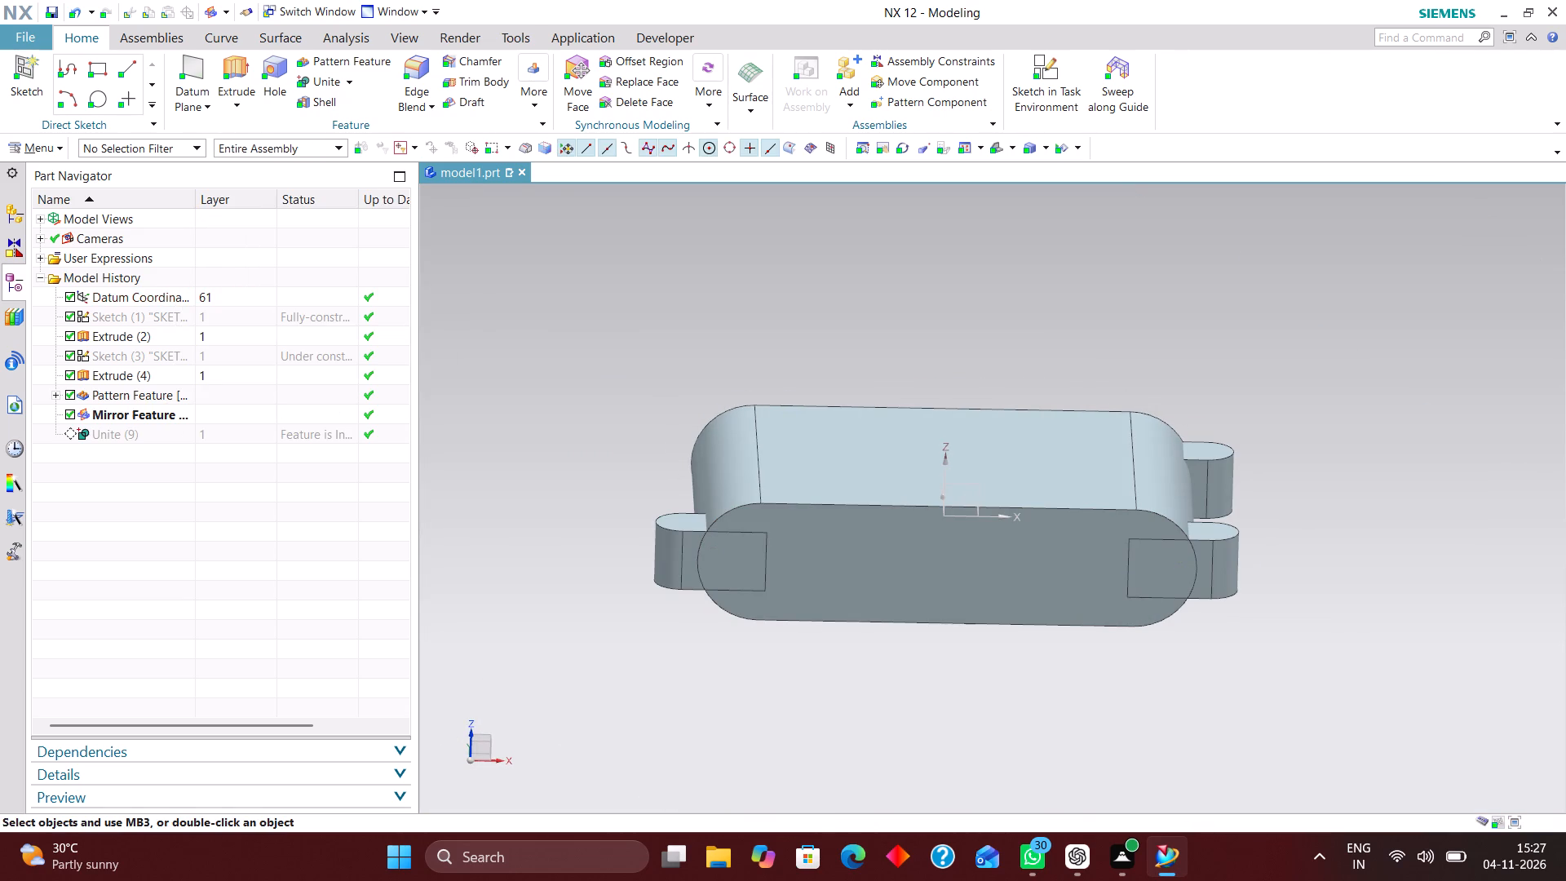
Mirror the newly mirrored lug about the datum XZ plane with Mirror Feature to add the fourth lug.
middle_drag(872, 389, 877, 422)
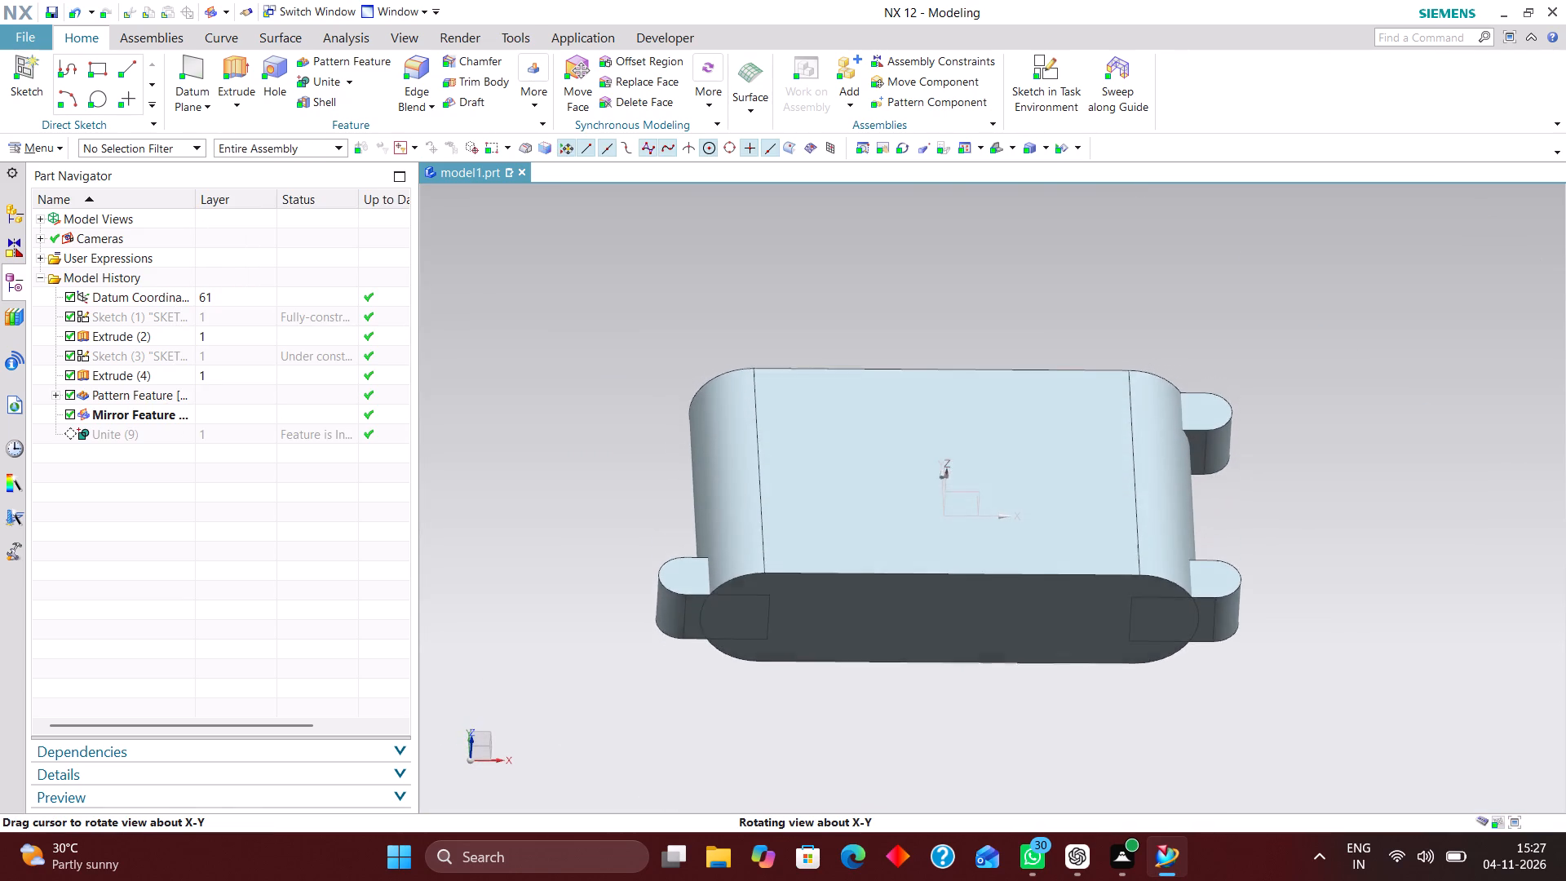
middle_drag(877, 422, 890, 405)
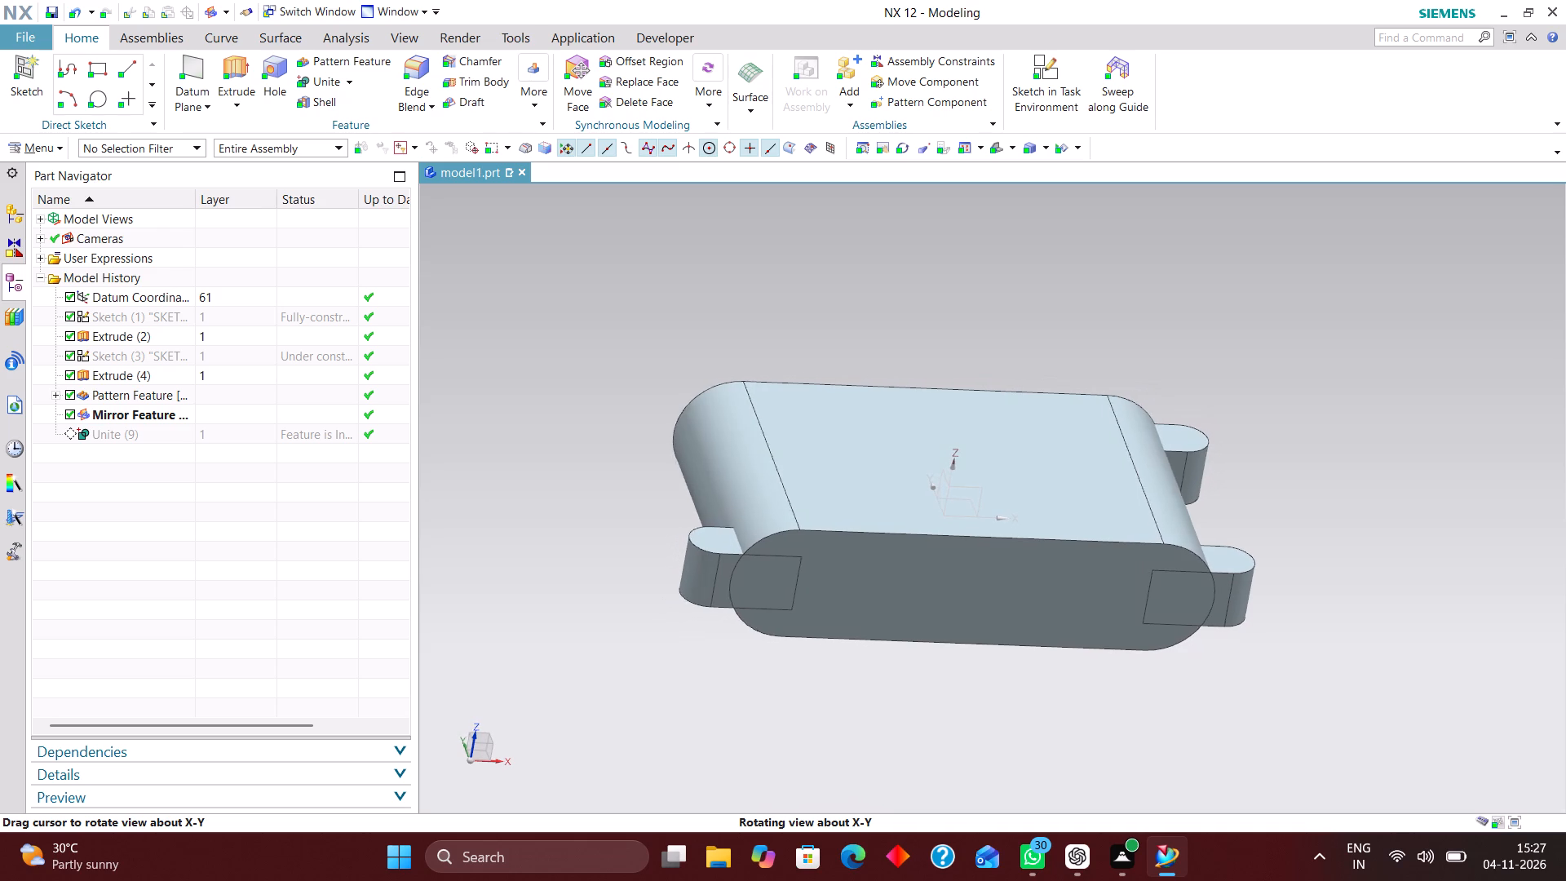
middle_drag(890, 405, 896, 405)
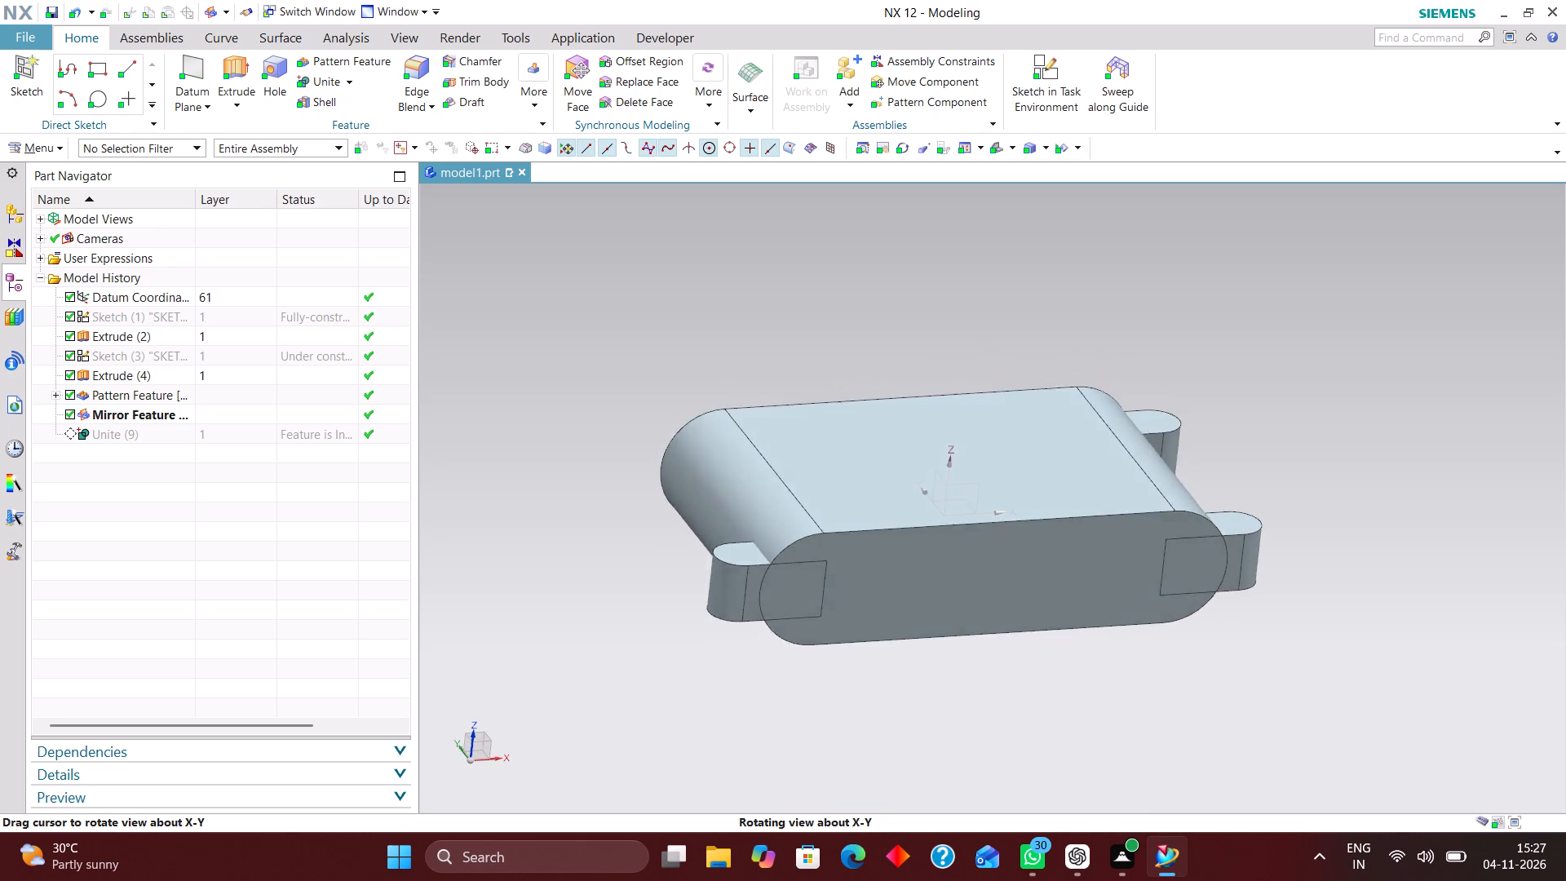
middle_drag(896, 405, 899, 404)
scroll(897, 402, up, 1)
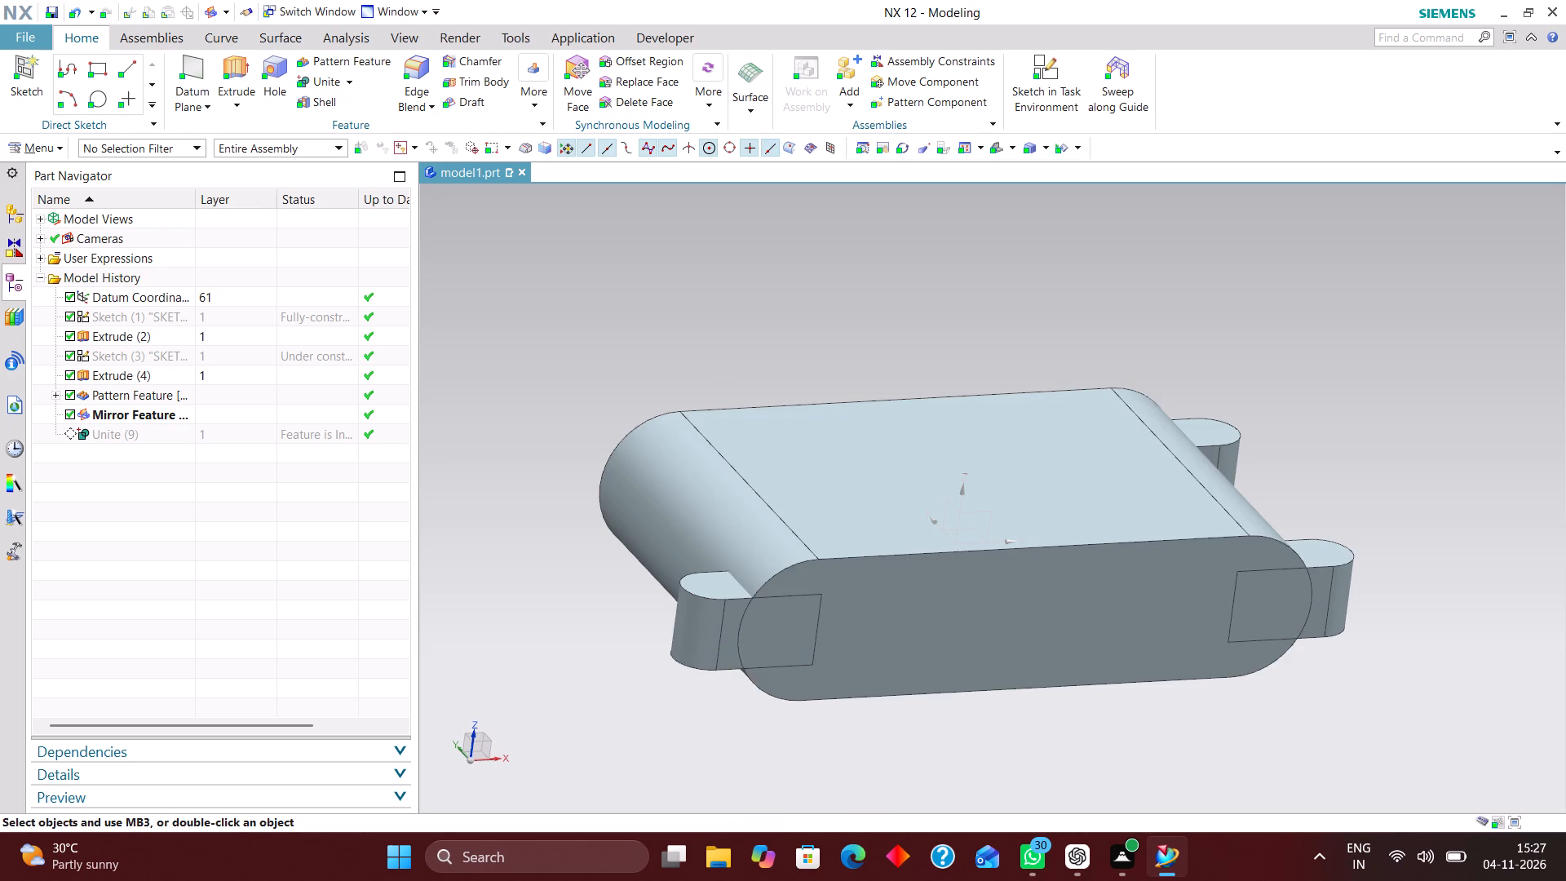
click(537, 64)
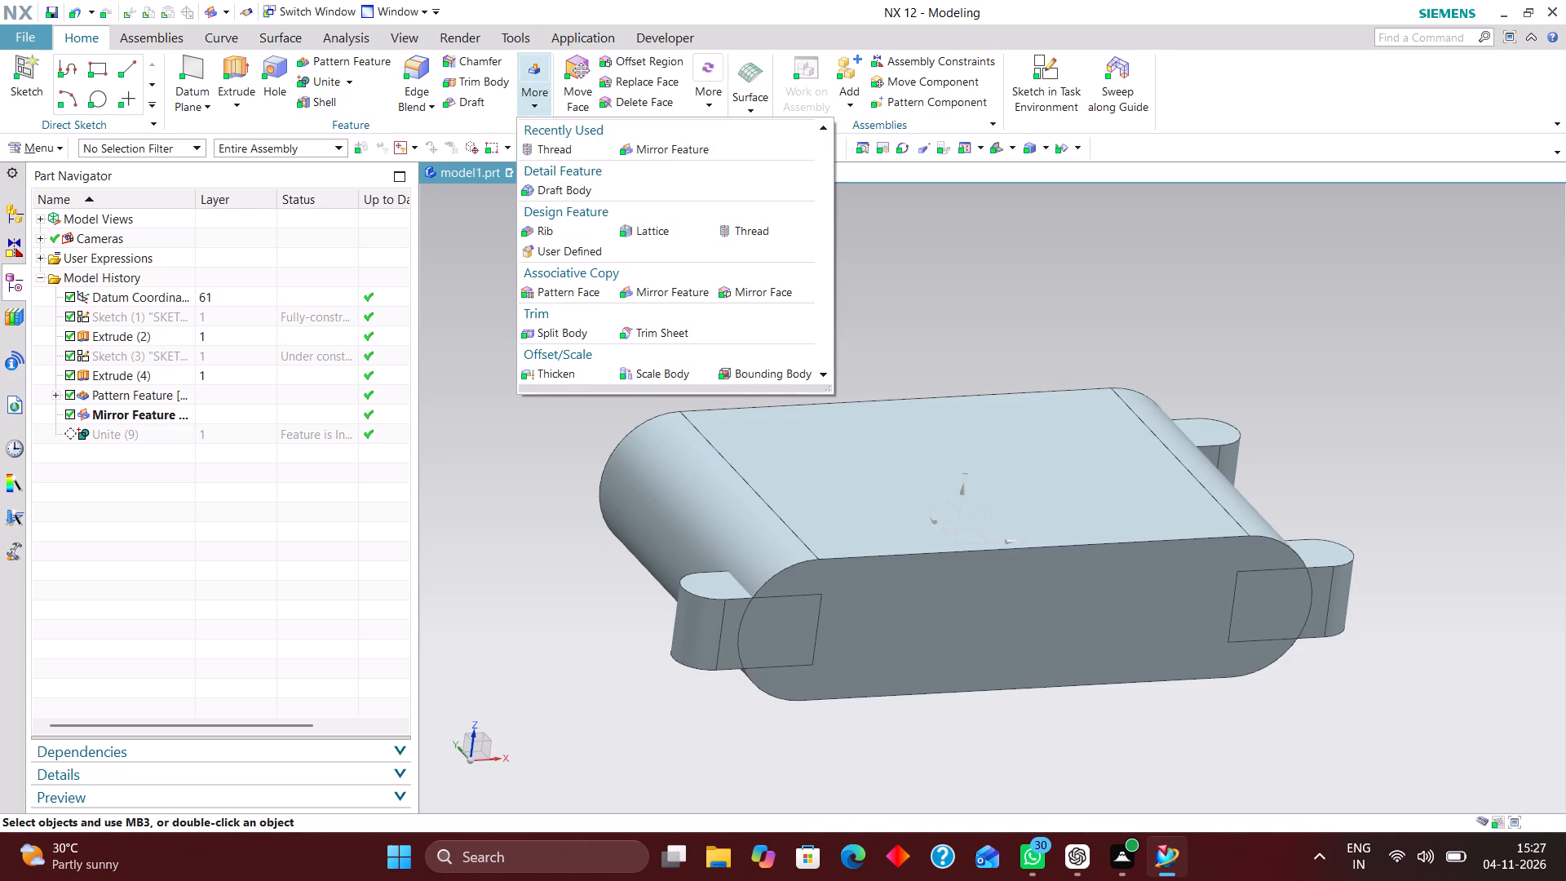
click(650, 144)
click(685, 606)
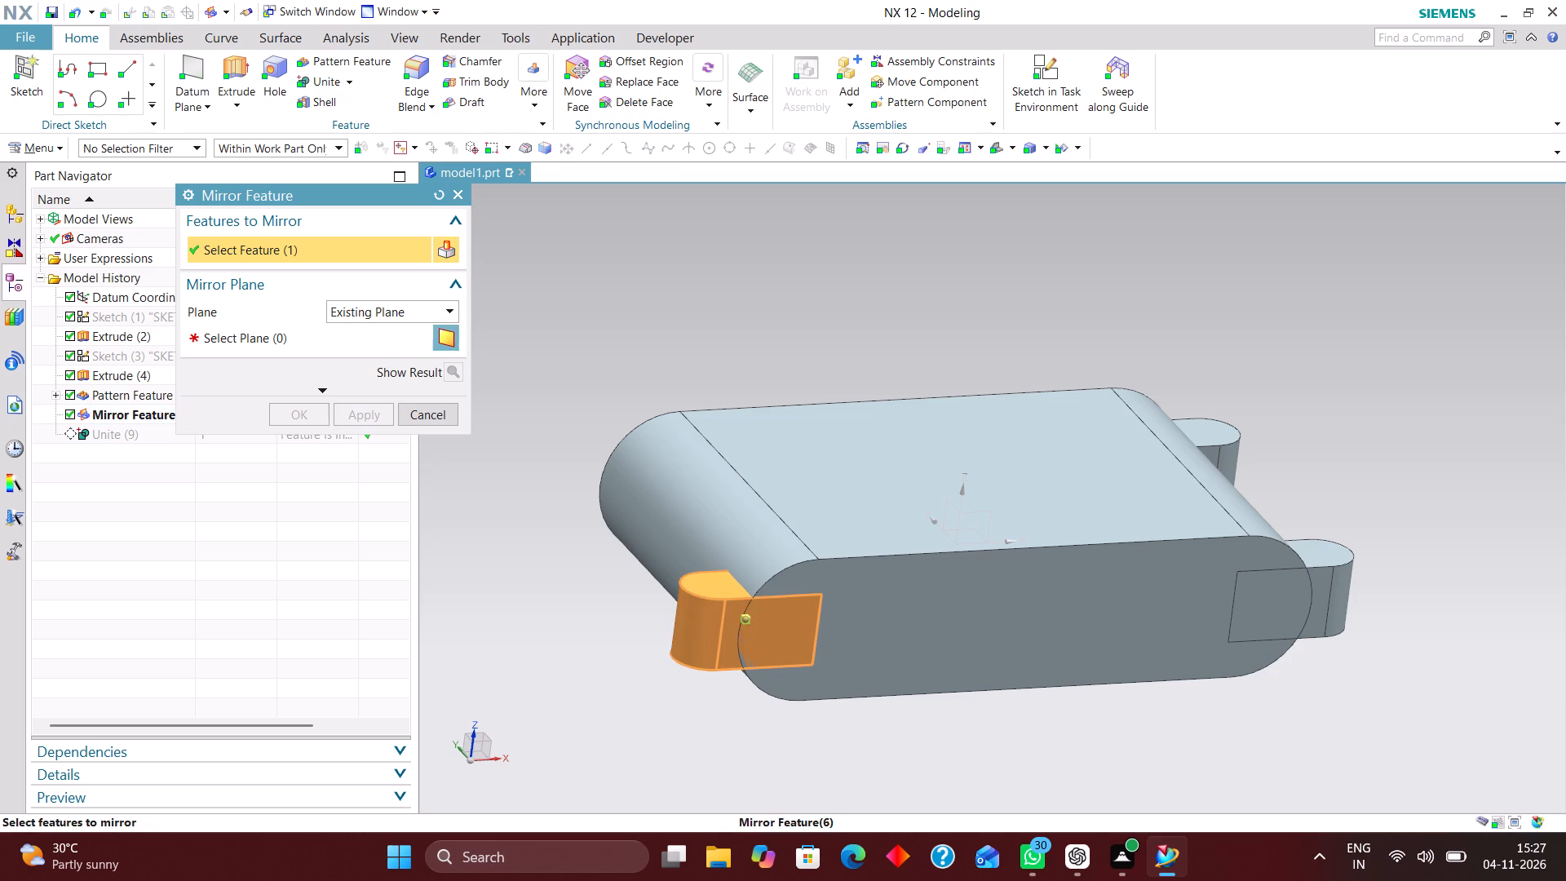
click(319, 325)
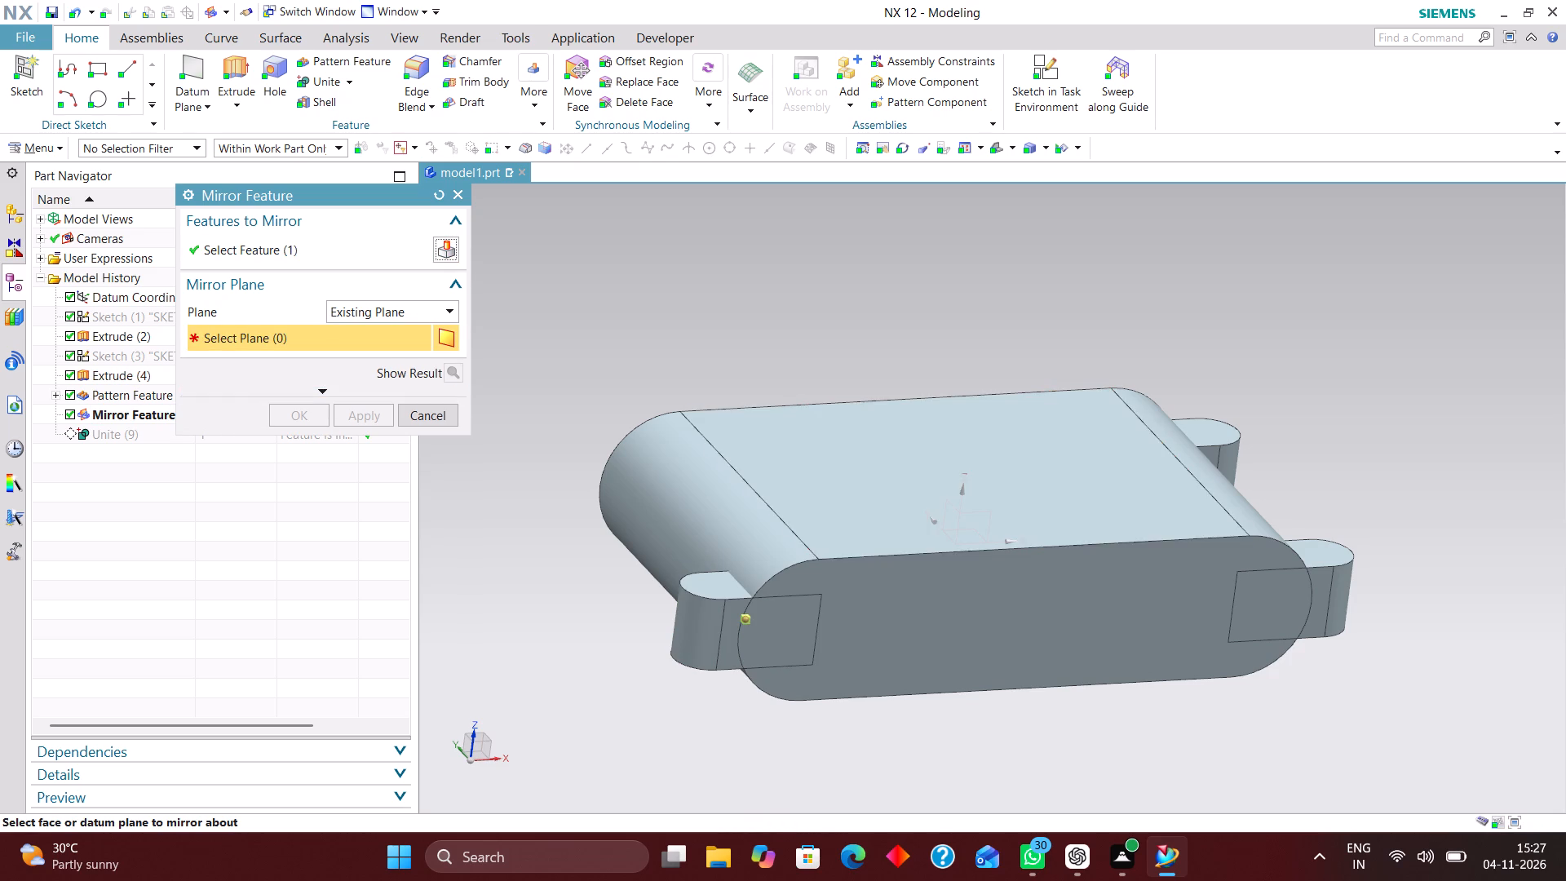
click(976, 512)
click(290, 410)
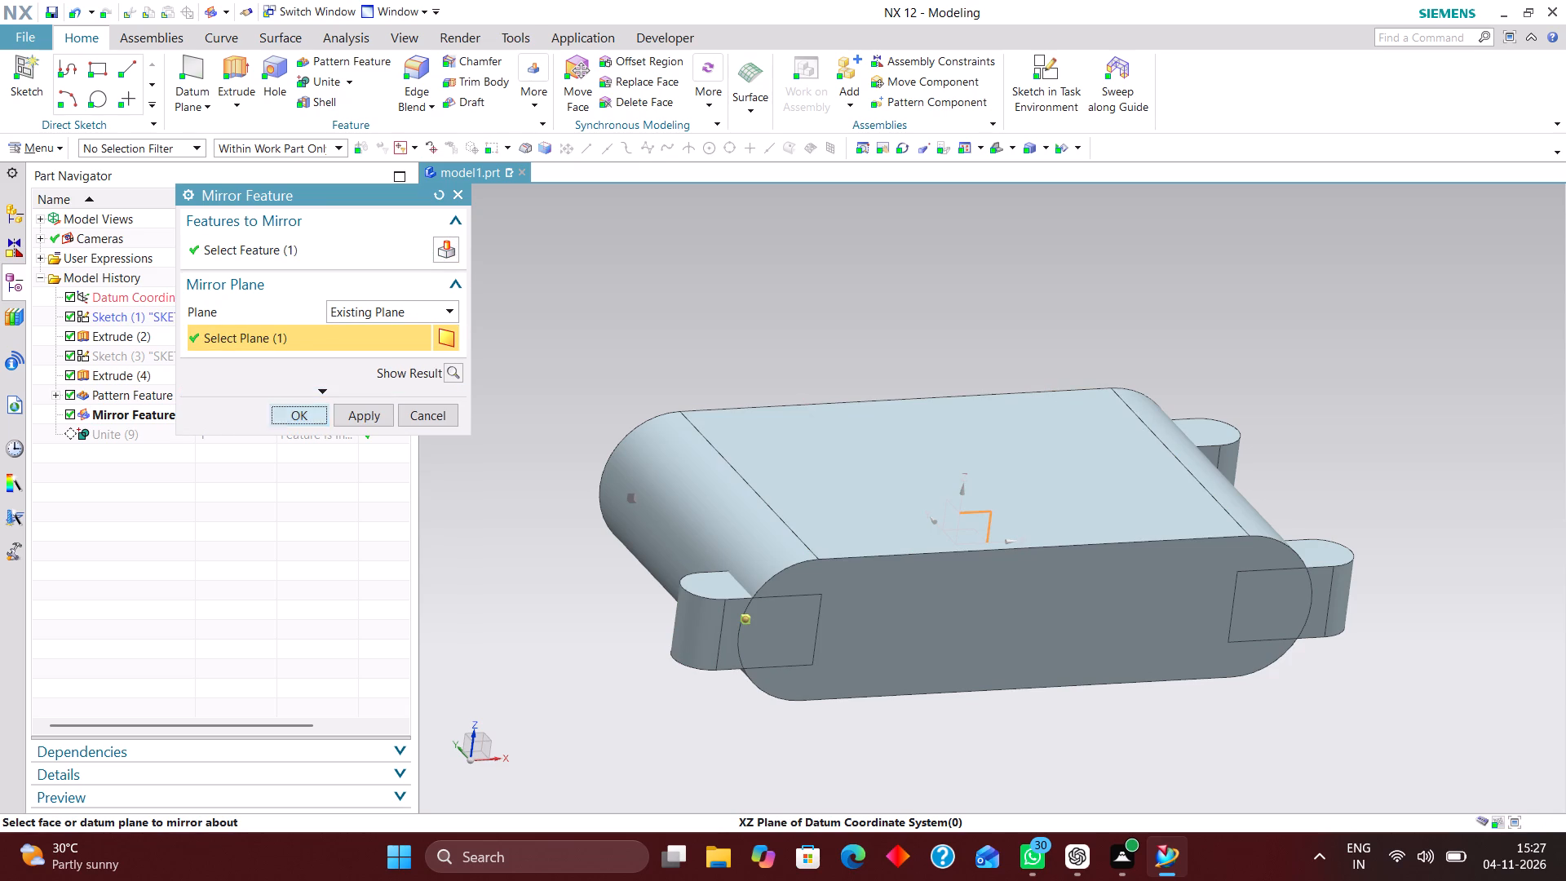
Delete the inactive Unite feature at the end of the model history.
middle_drag(1156, 401, 1109, 400)
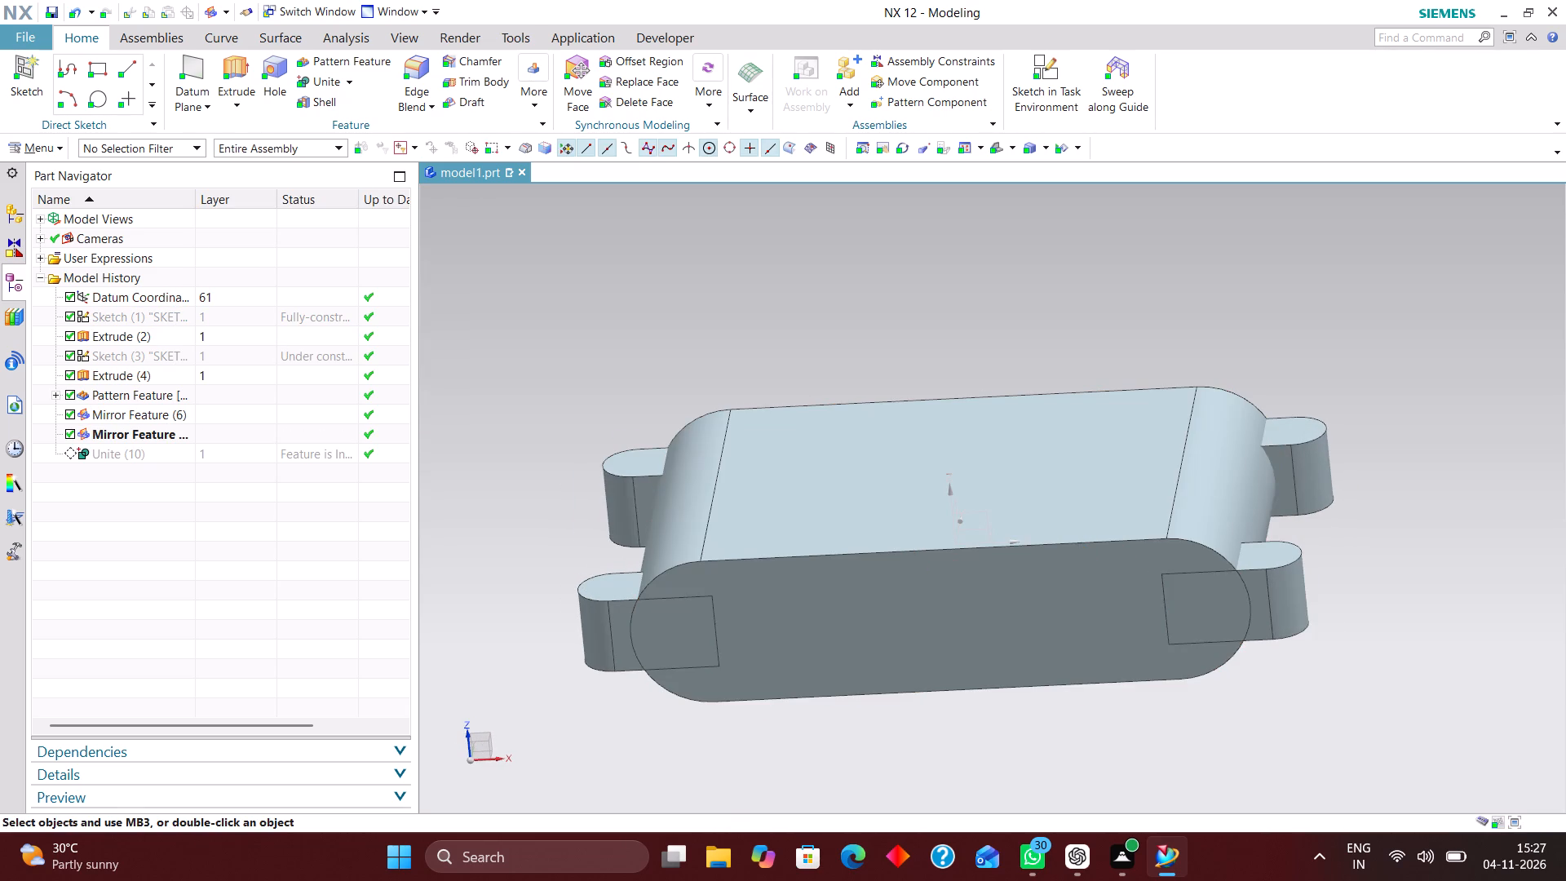
click(223, 452)
right_click(224, 452)
click(297, 431)
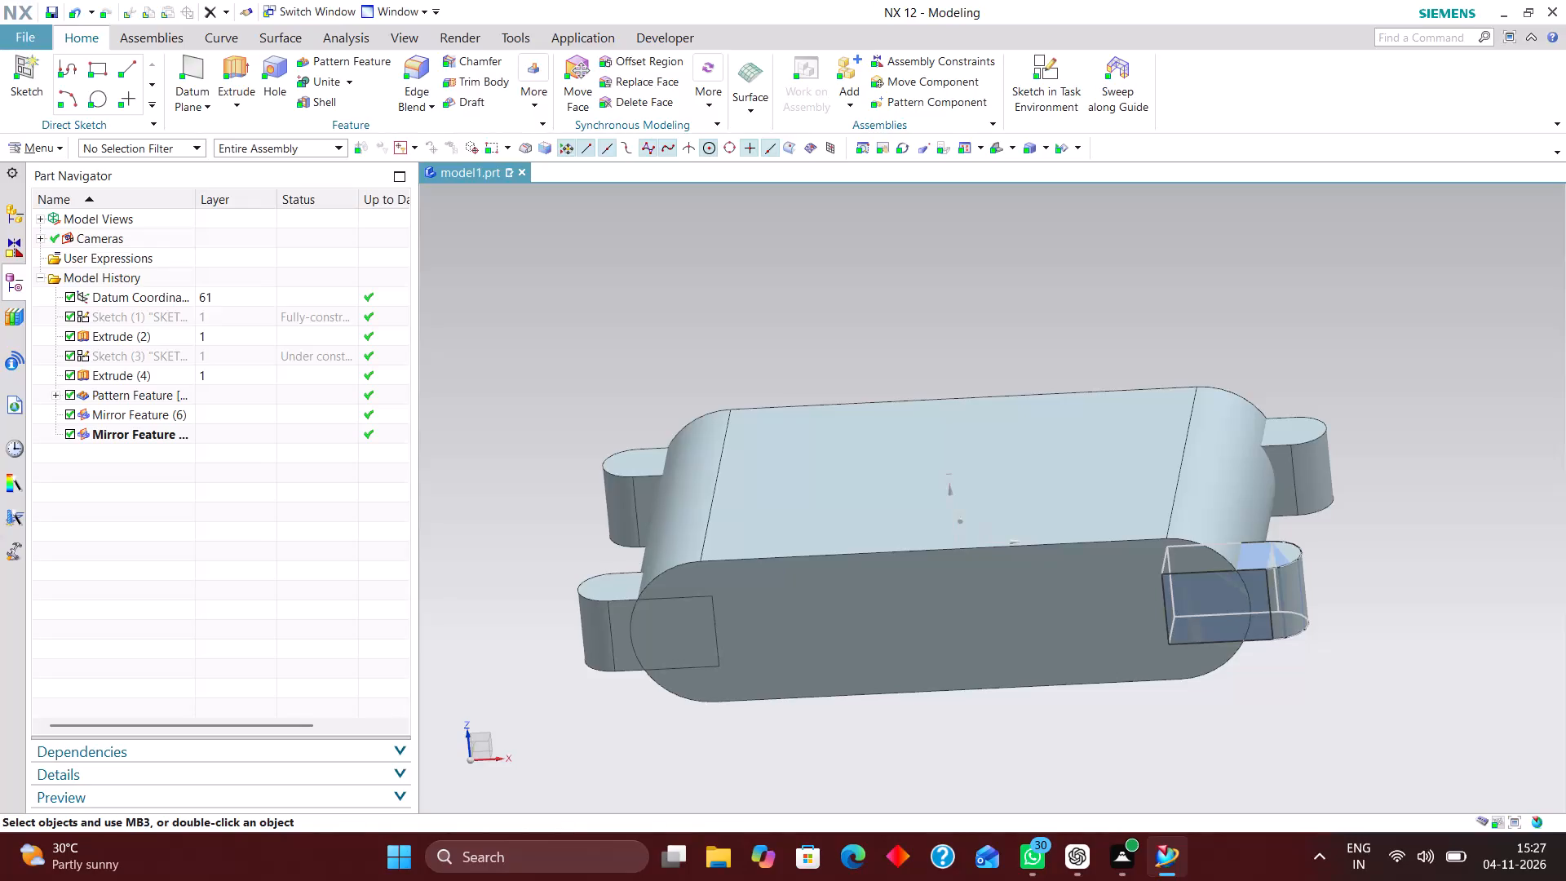
Unite the slot-shaped base body as target with all four lugs as tool bodies.
click(328, 83)
click(785, 474)
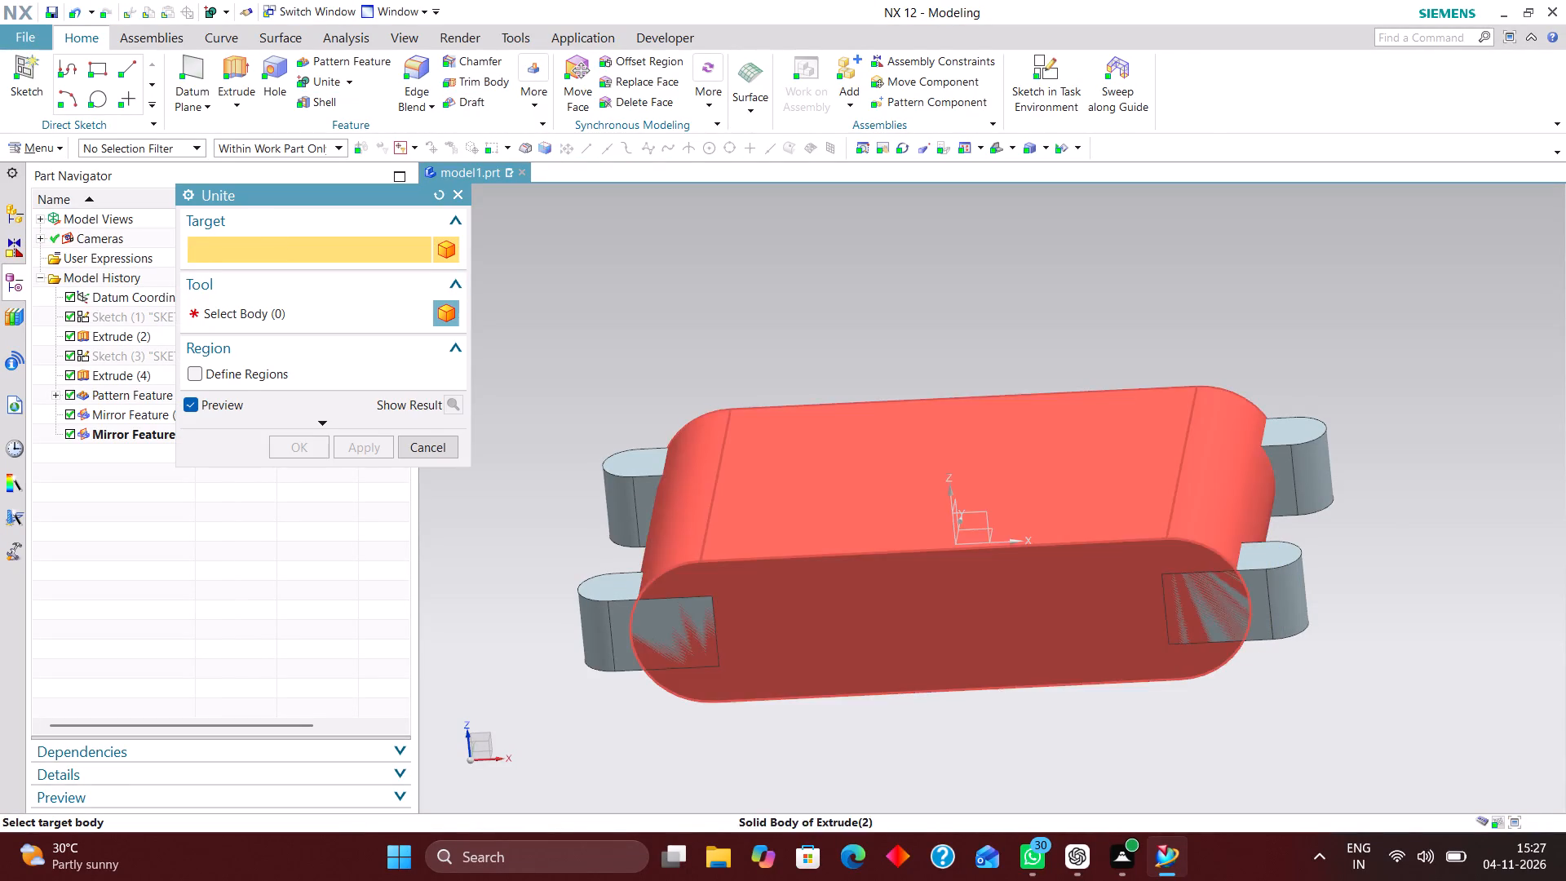
click(1284, 625)
click(1319, 437)
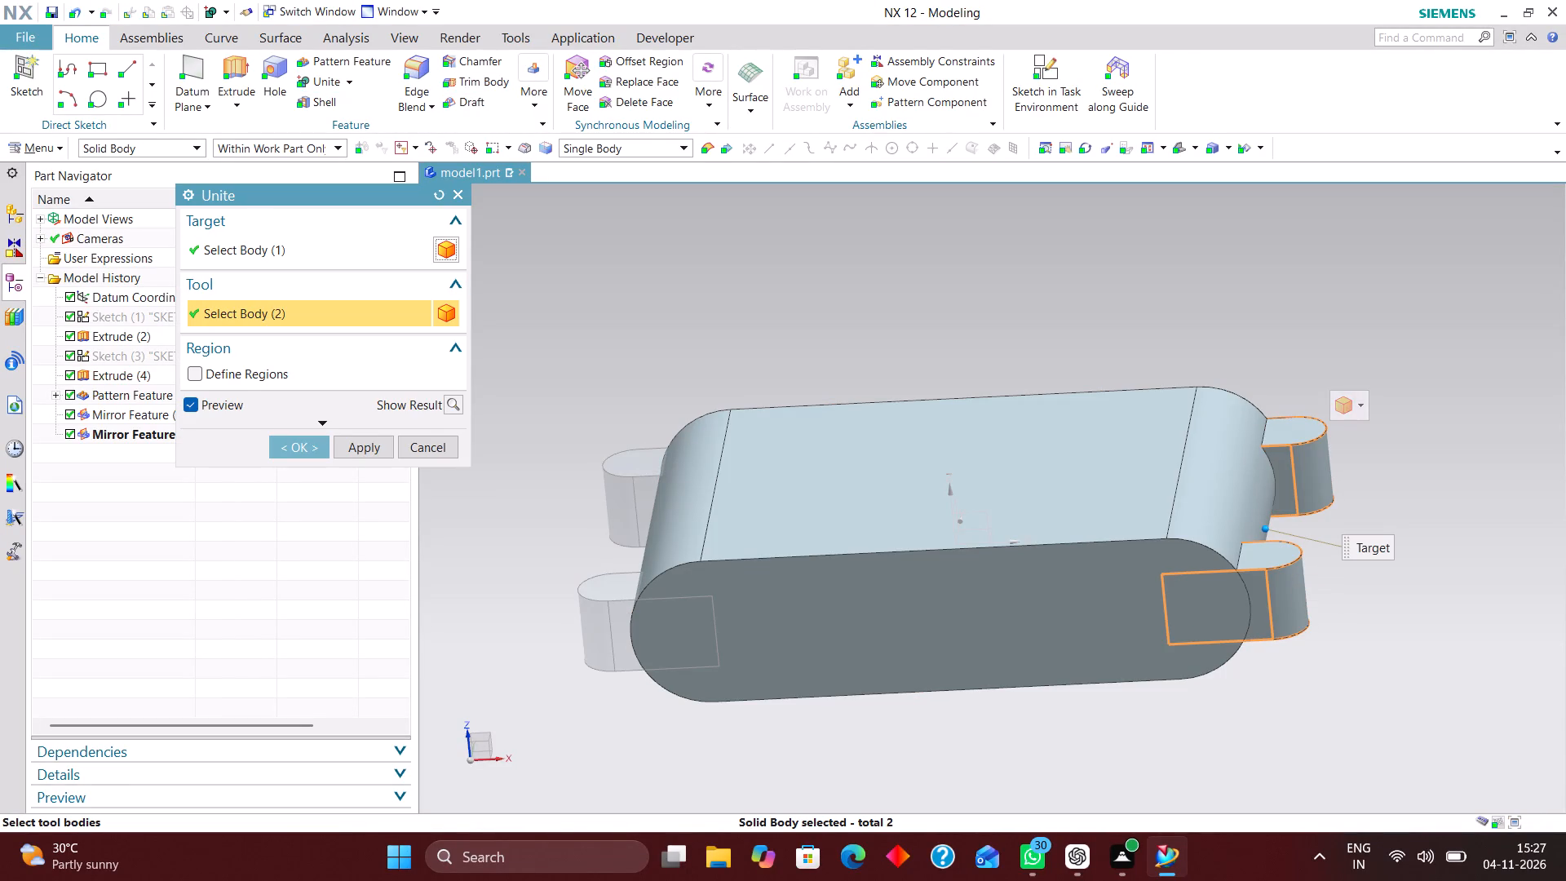
click(619, 471)
click(591, 622)
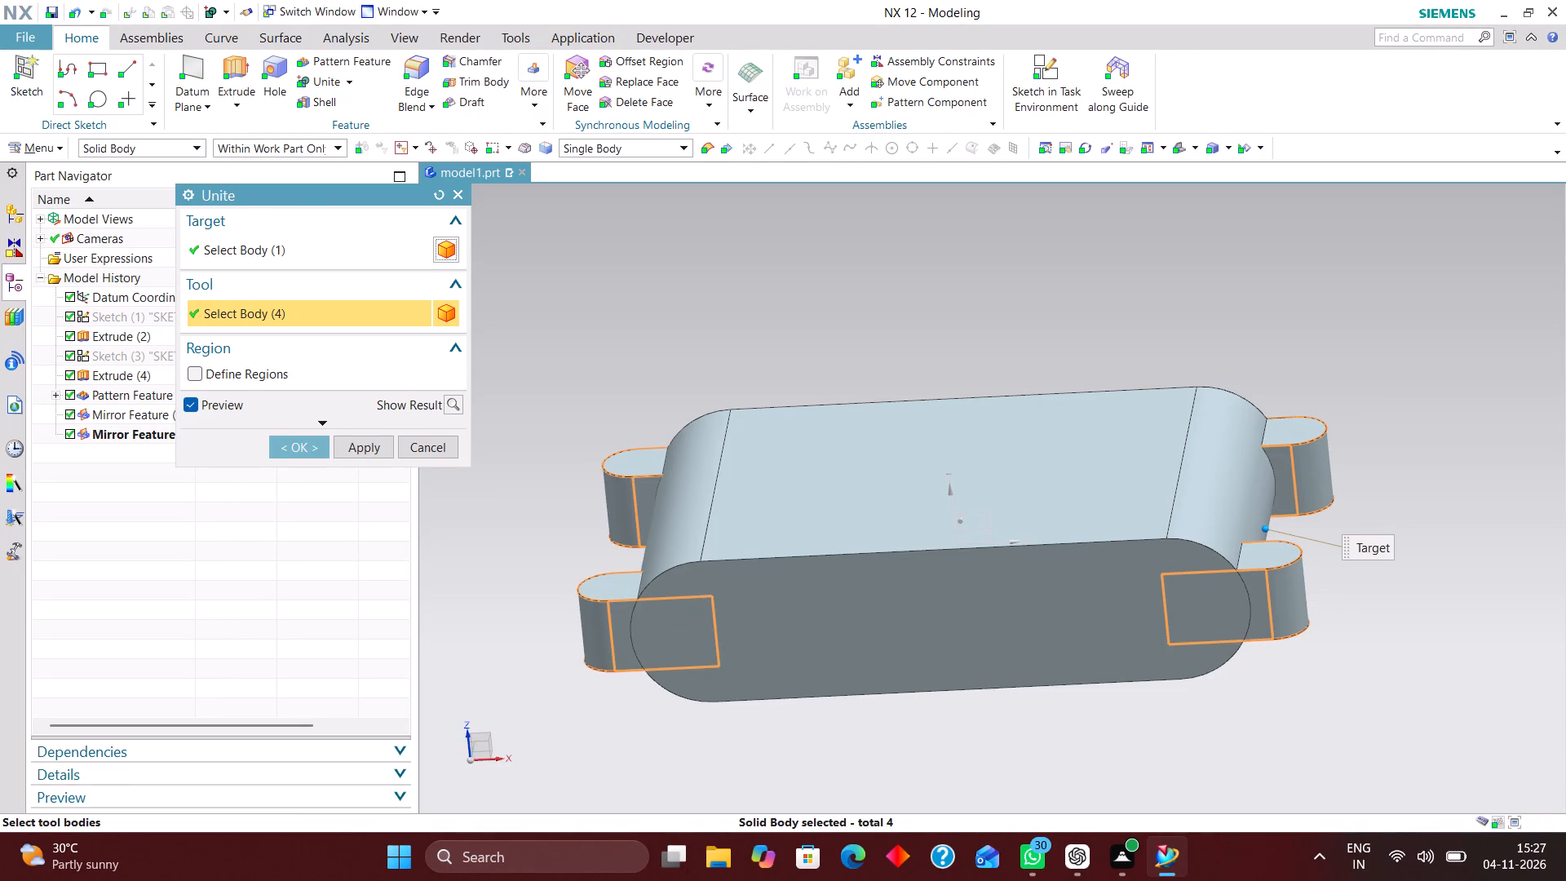
click(302, 448)
Examine the united carriage body and its lugs from below, the front and an angled view.
middle_drag(1245, 406, 1248, 561)
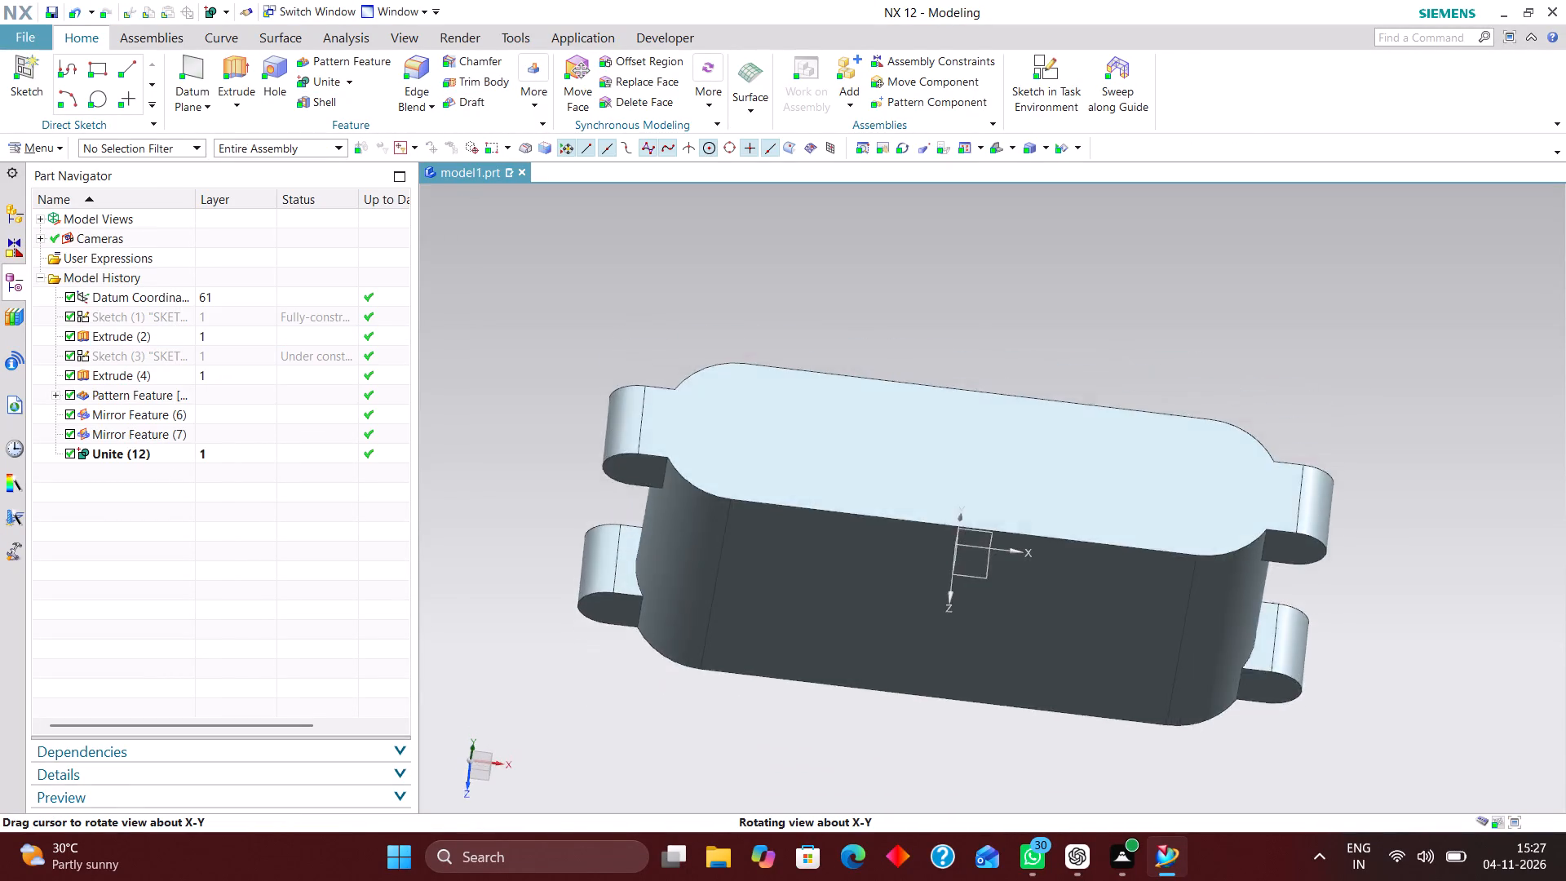
middle_drag(1248, 561, 1239, 363)
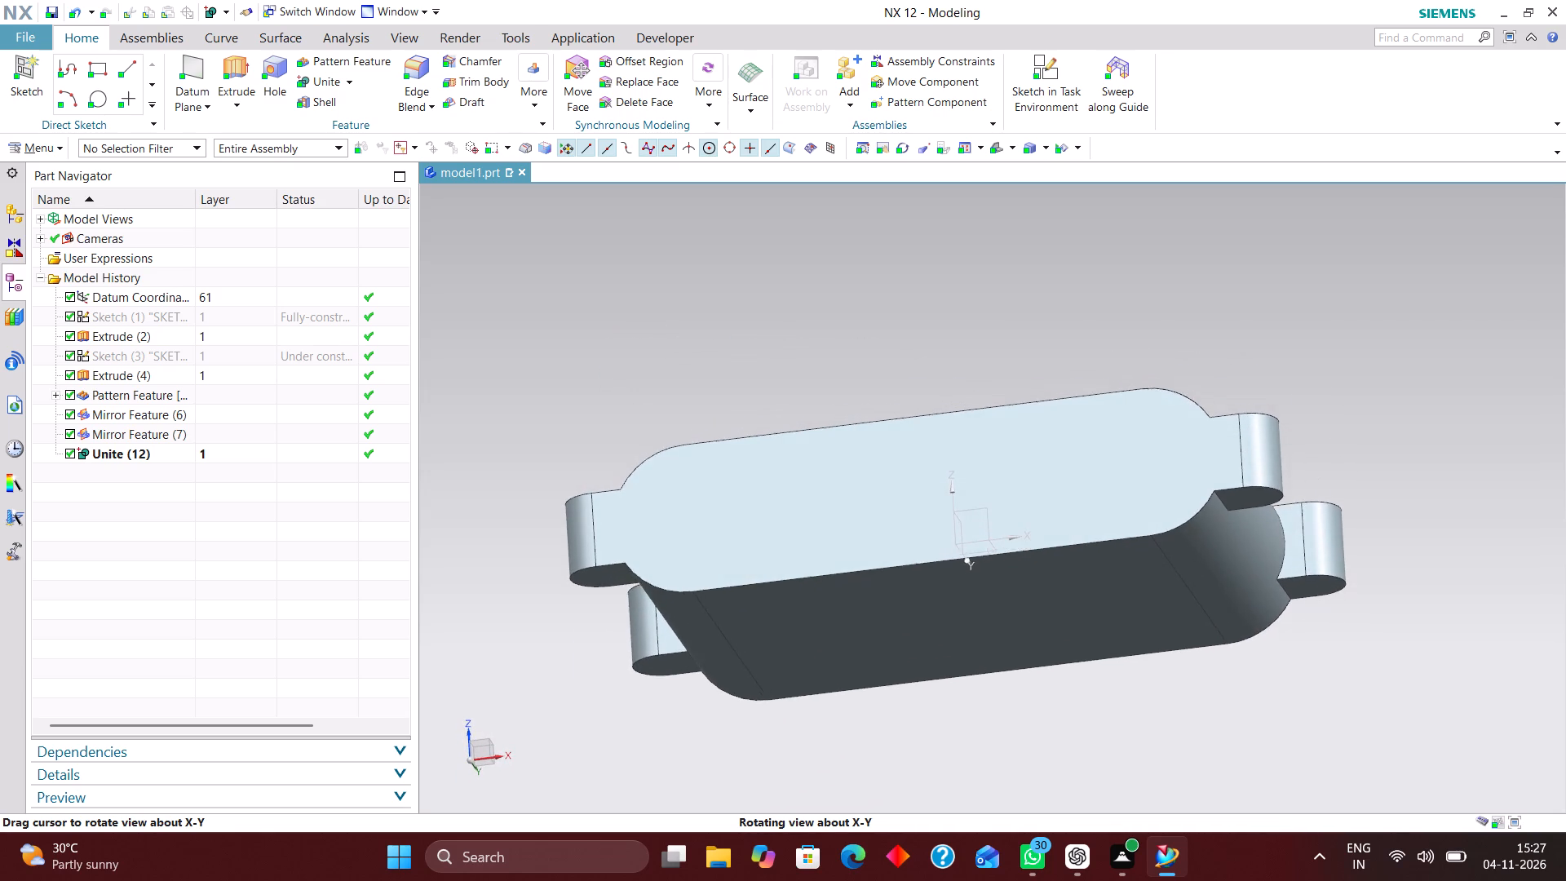
middle_drag(1239, 363, 1235, 402)
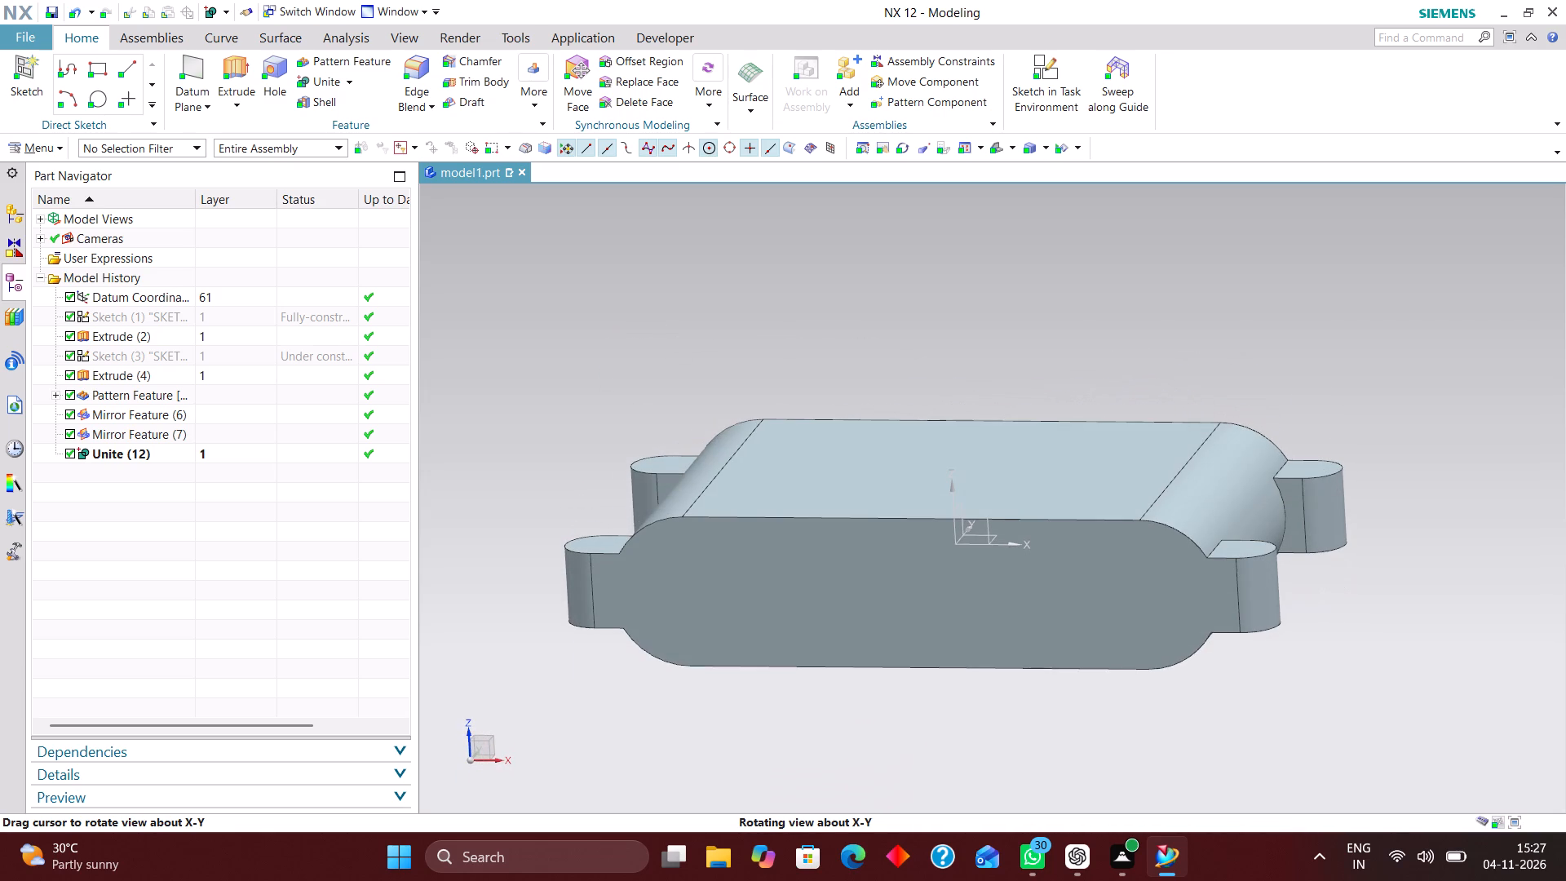
middle_drag(1235, 402, 1233, 404)
click(993, 151)
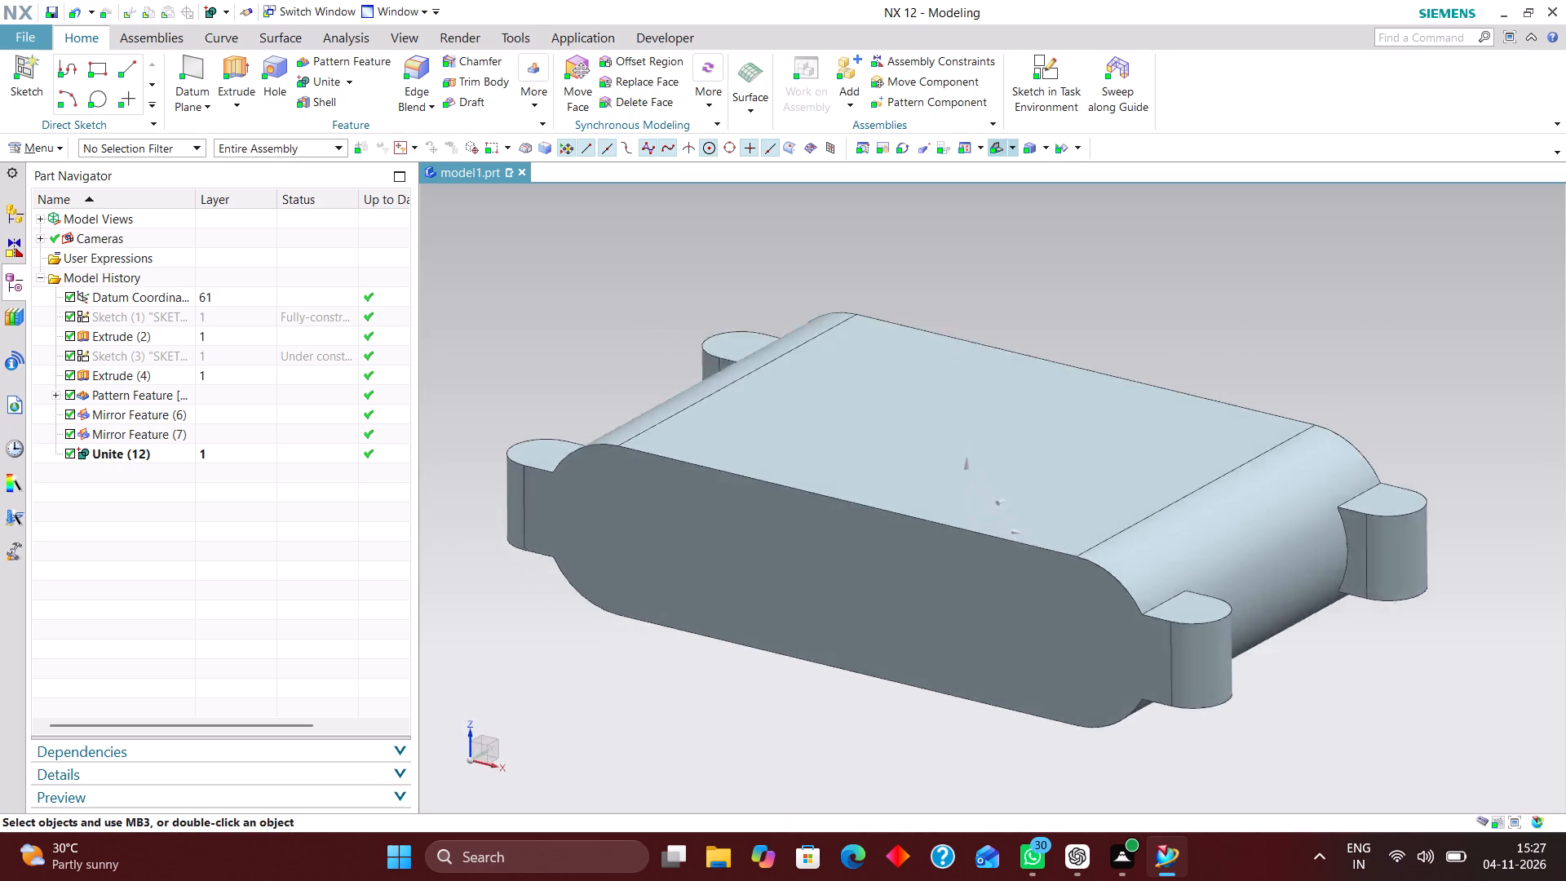
scroll(1162, 395, down, 2)
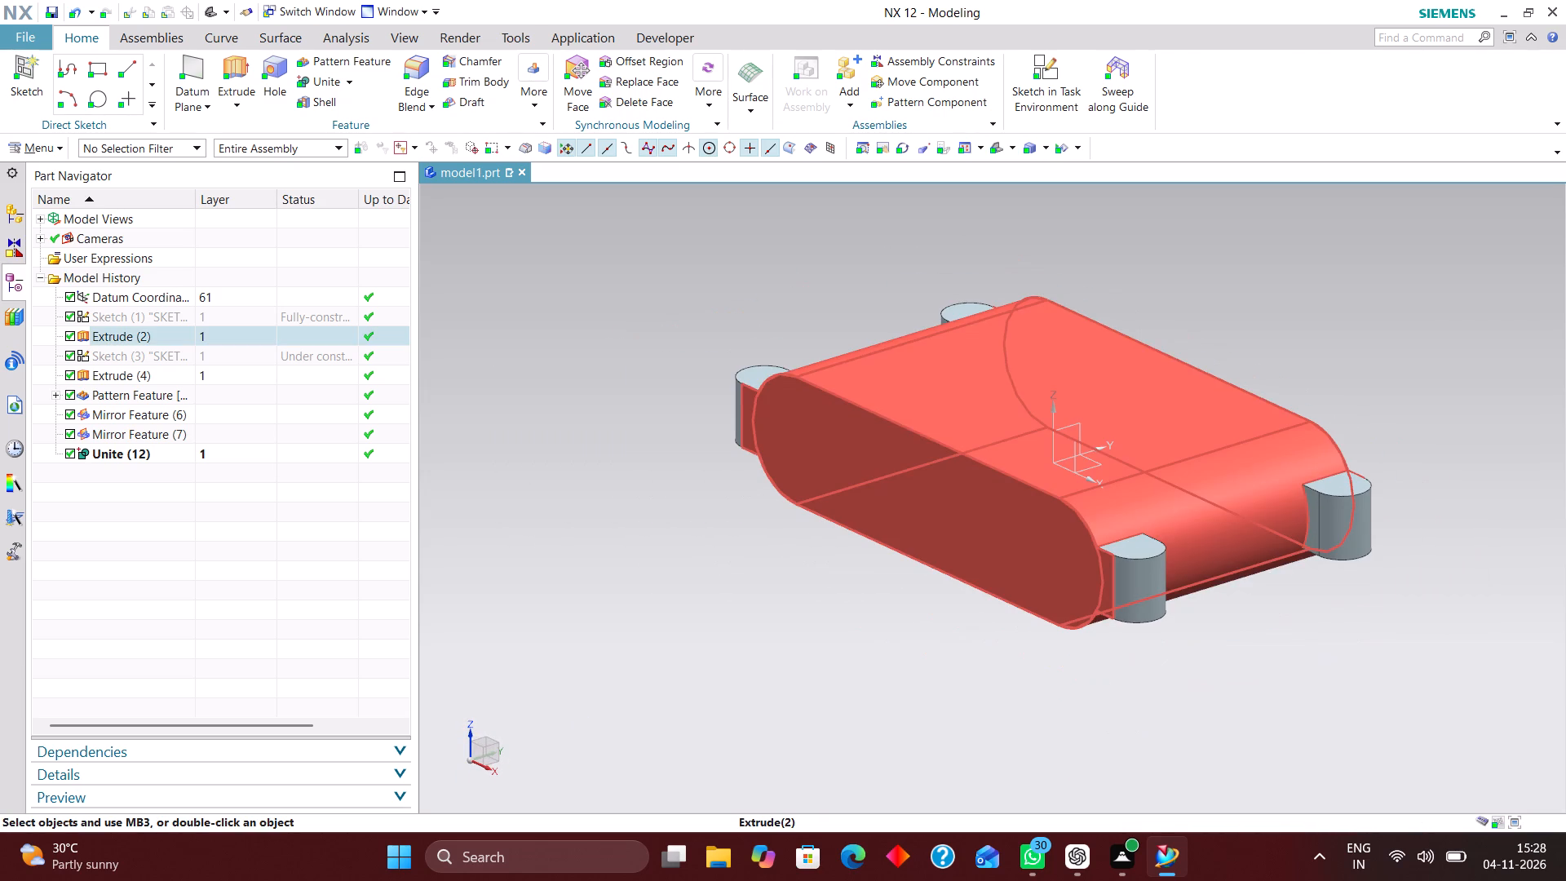
scroll(1210, 463, down, 1)
scroll(1217, 571, up, 2)
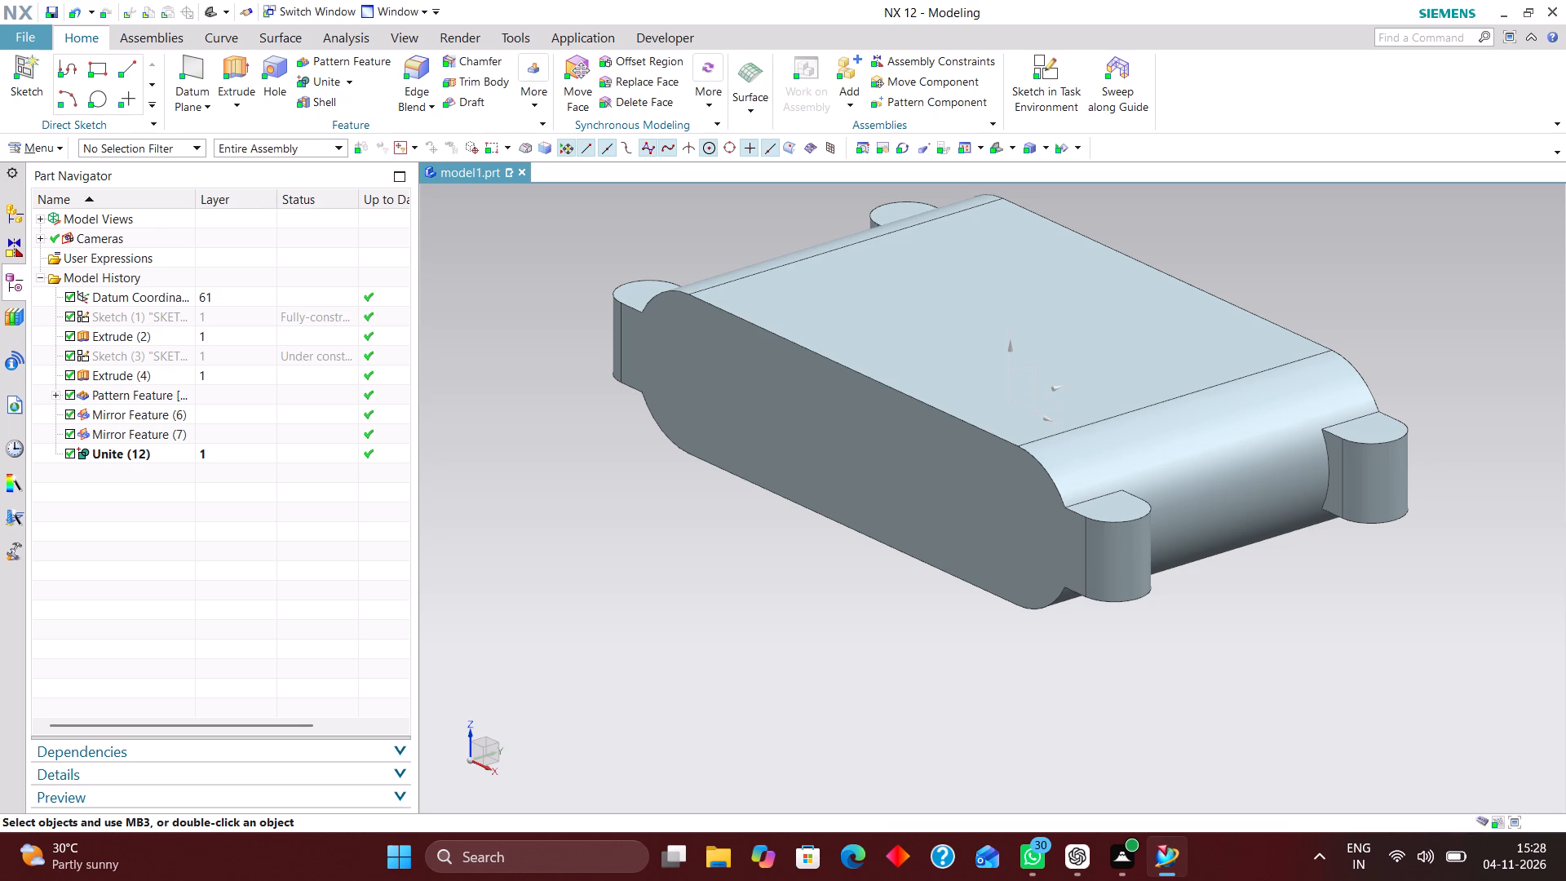
Sketch two circles on the XZ plane, one each side of the origin, the +X one about 7.4 mm in radius.
click(1053, 73)
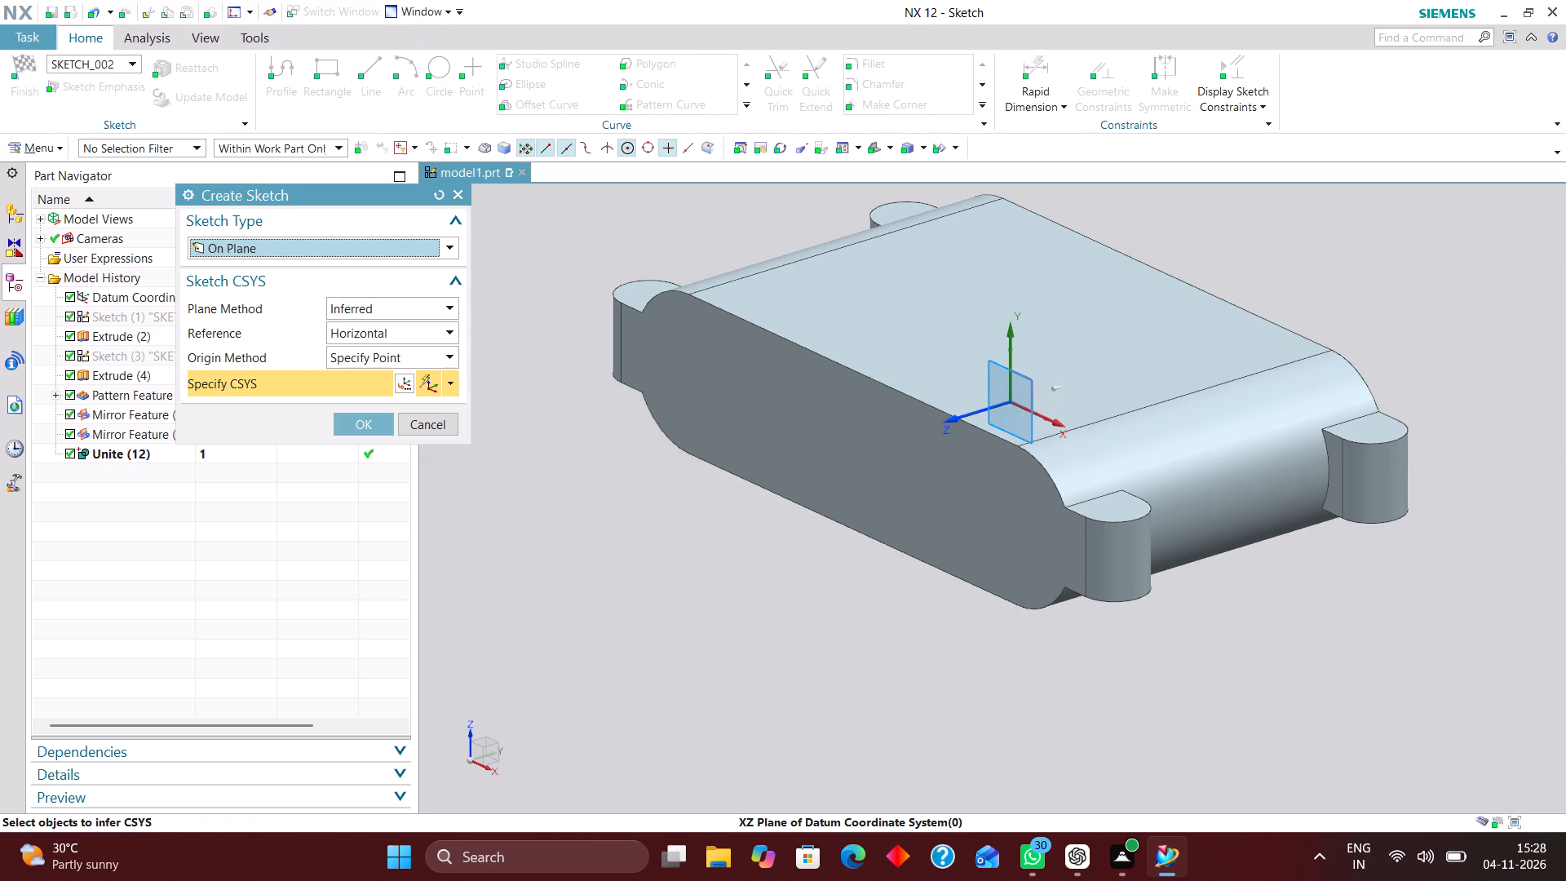
click(1029, 384)
click(360, 420)
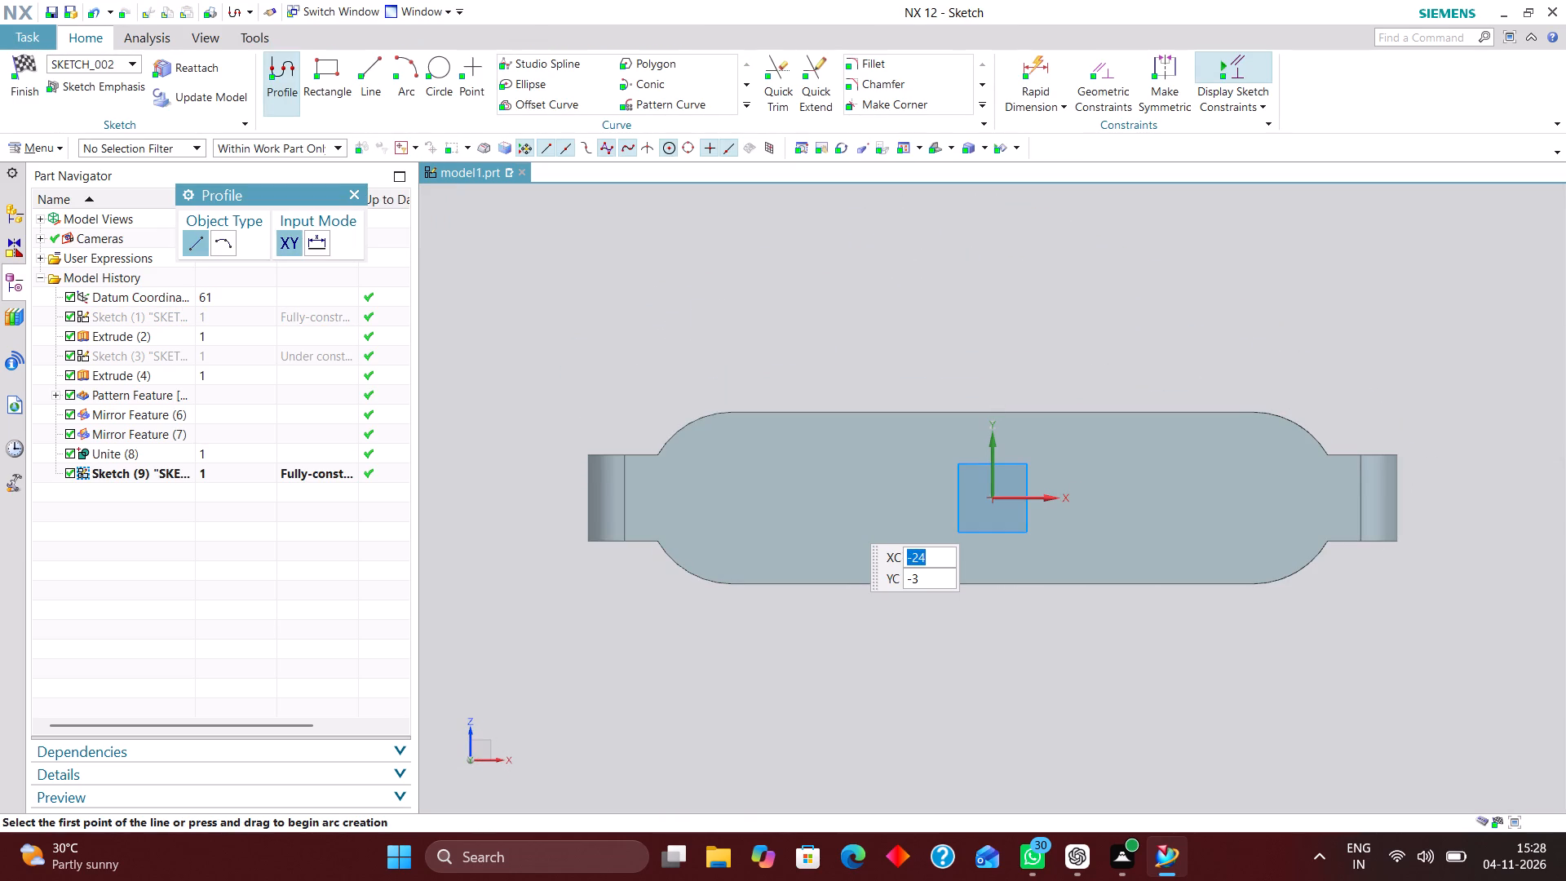
click(440, 69)
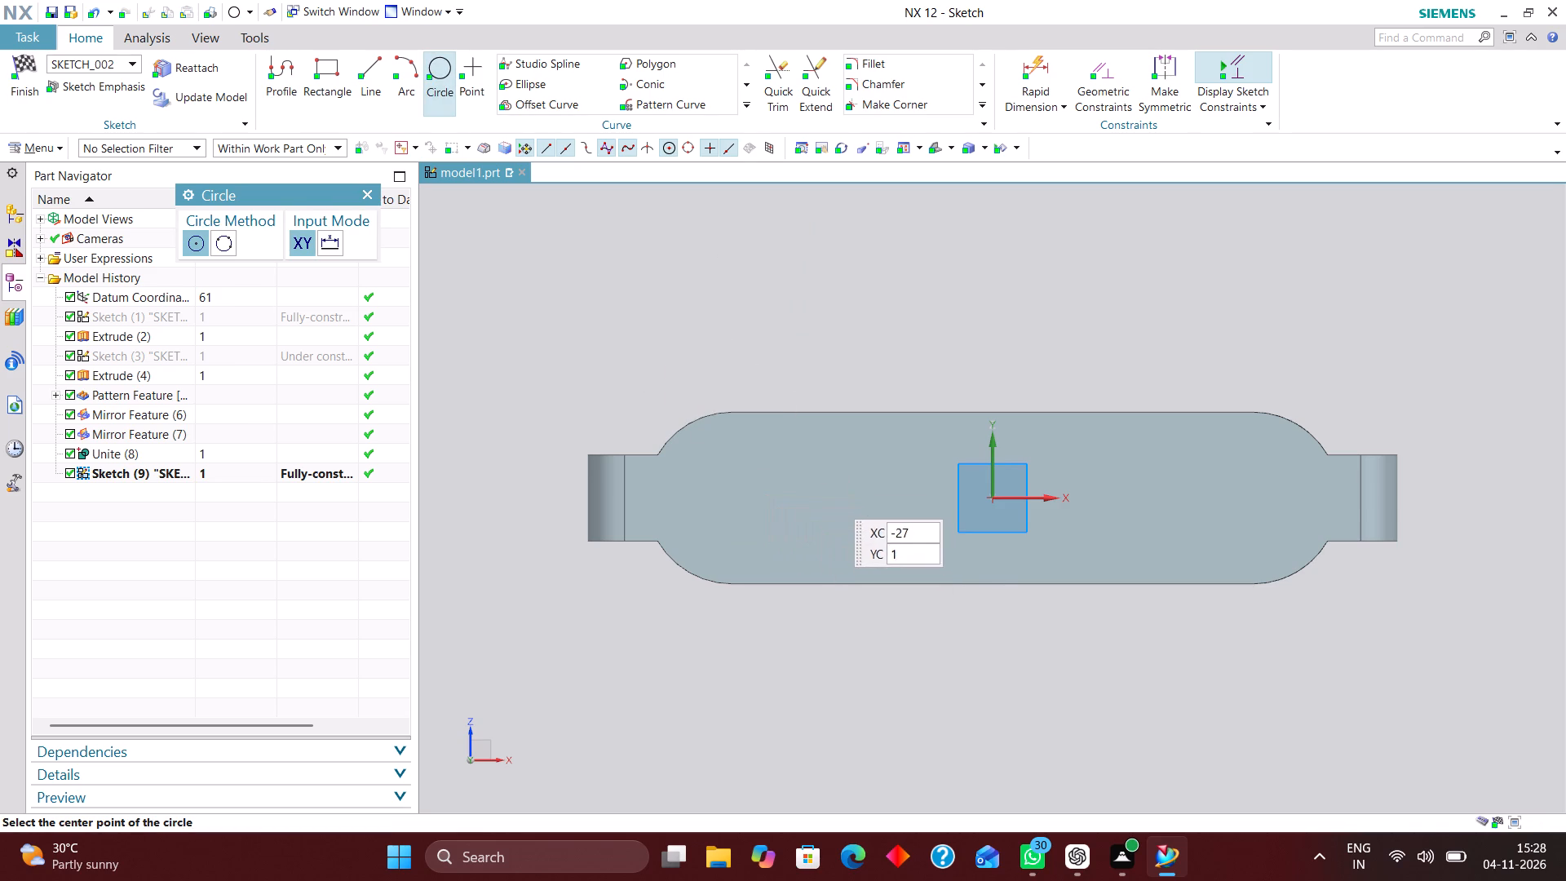
click(827, 492)
click(852, 533)
click(1160, 486)
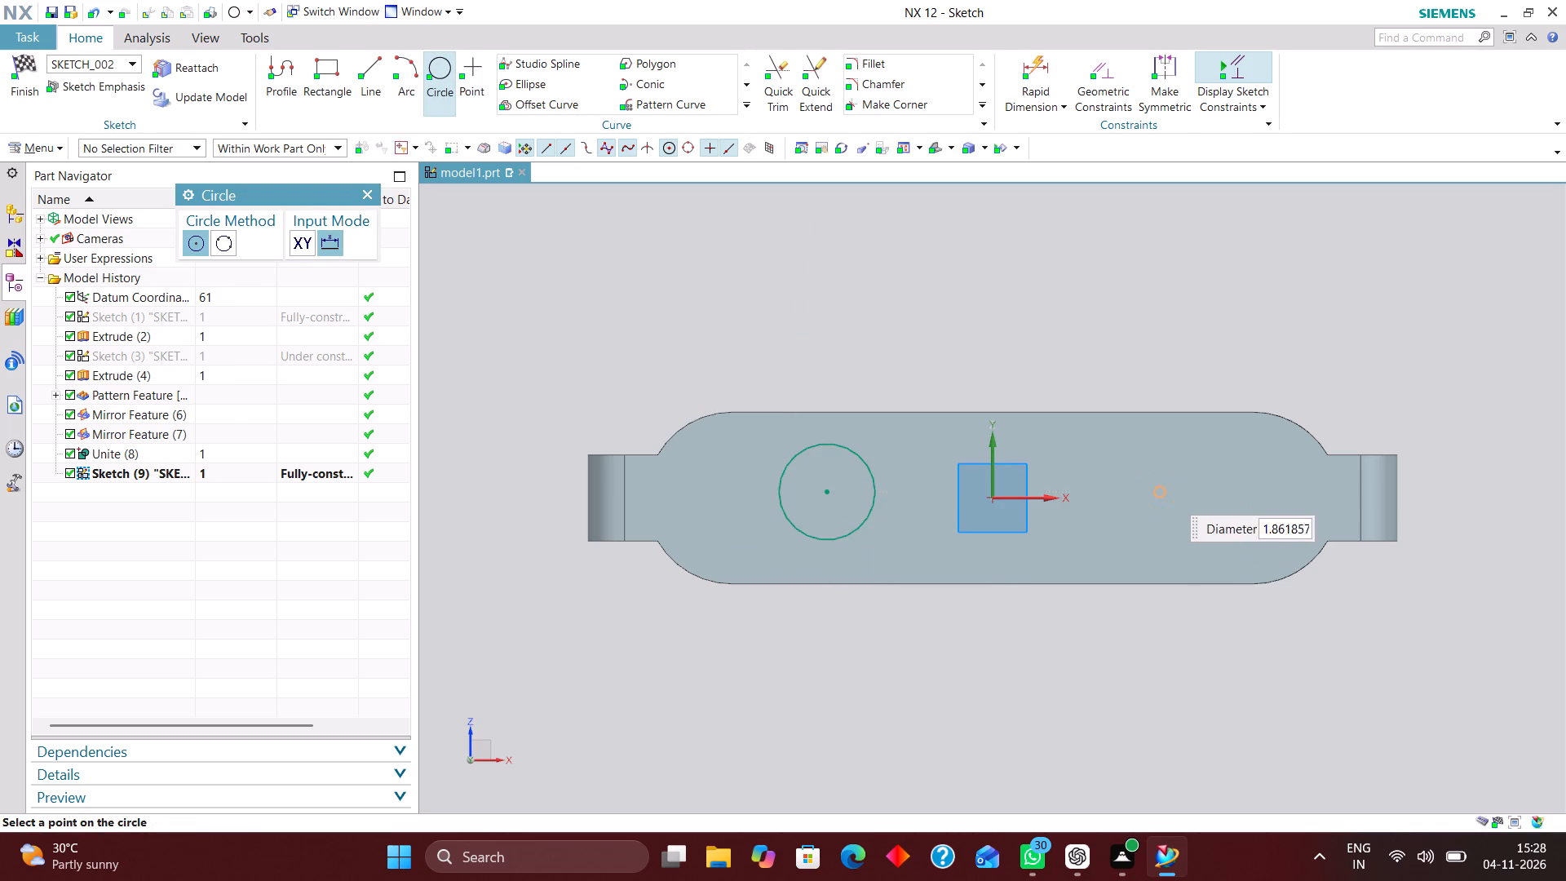
click(1185, 529)
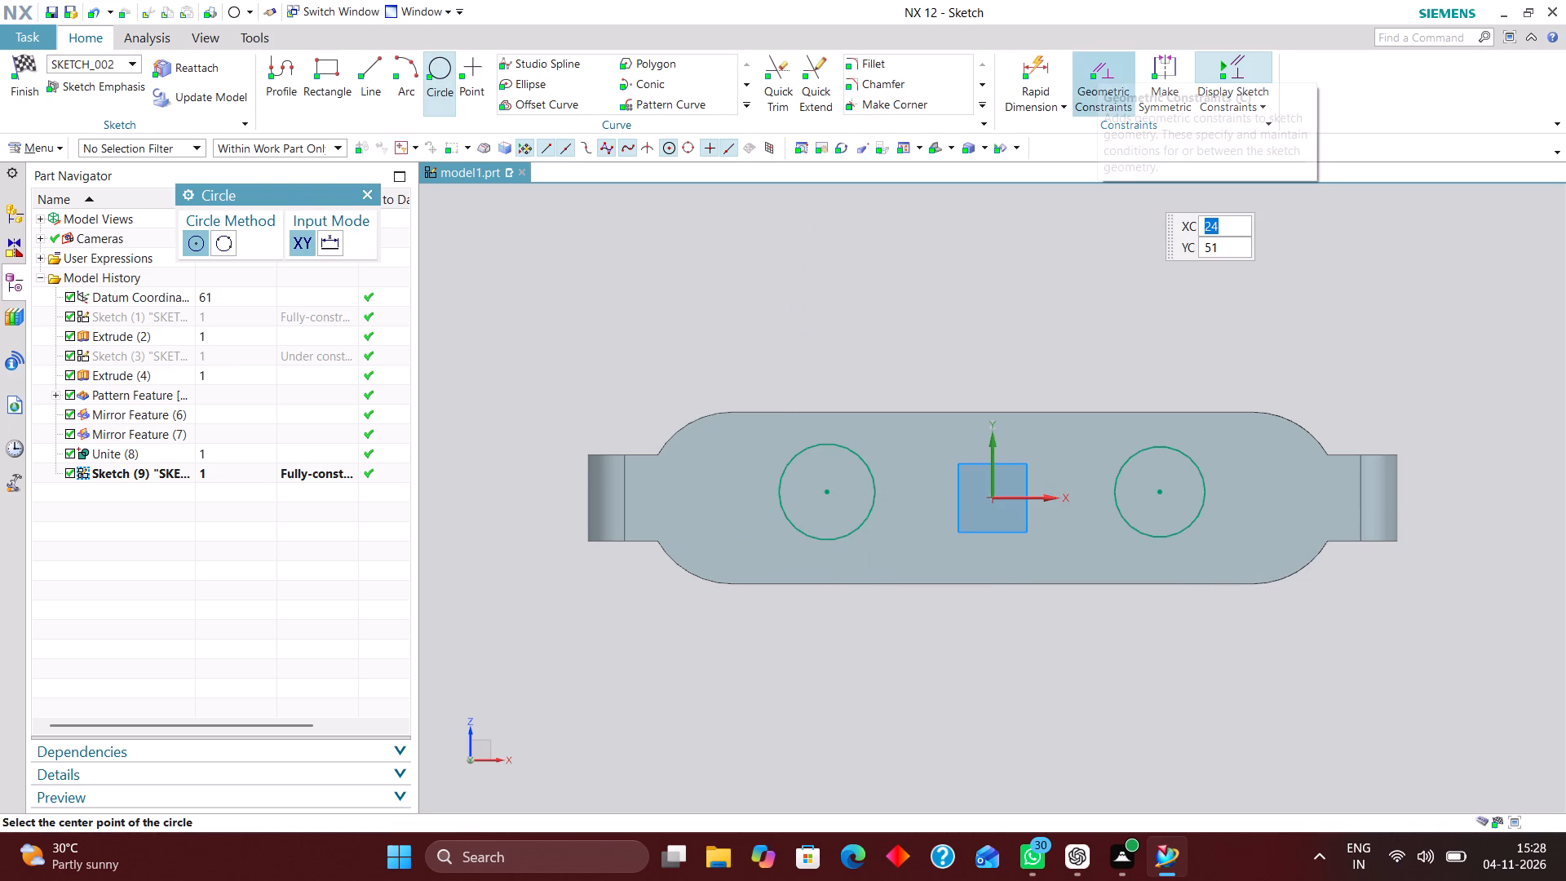
Constrain both circle centres onto the sketch's horizontal X axis with Point on Curve.
click(1099, 66)
click(225, 258)
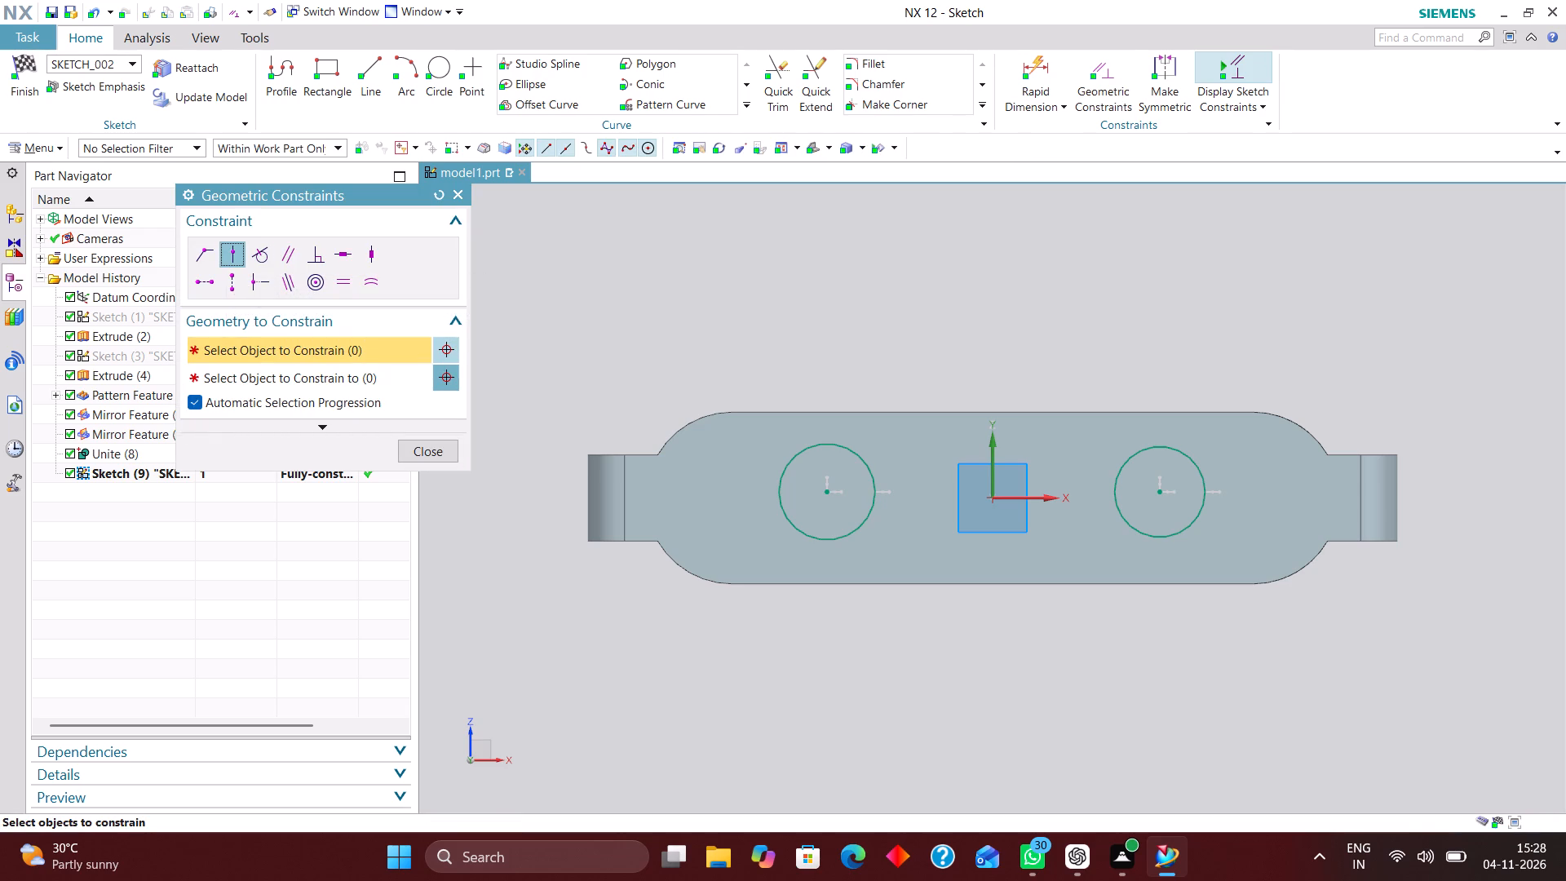
click(829, 493)
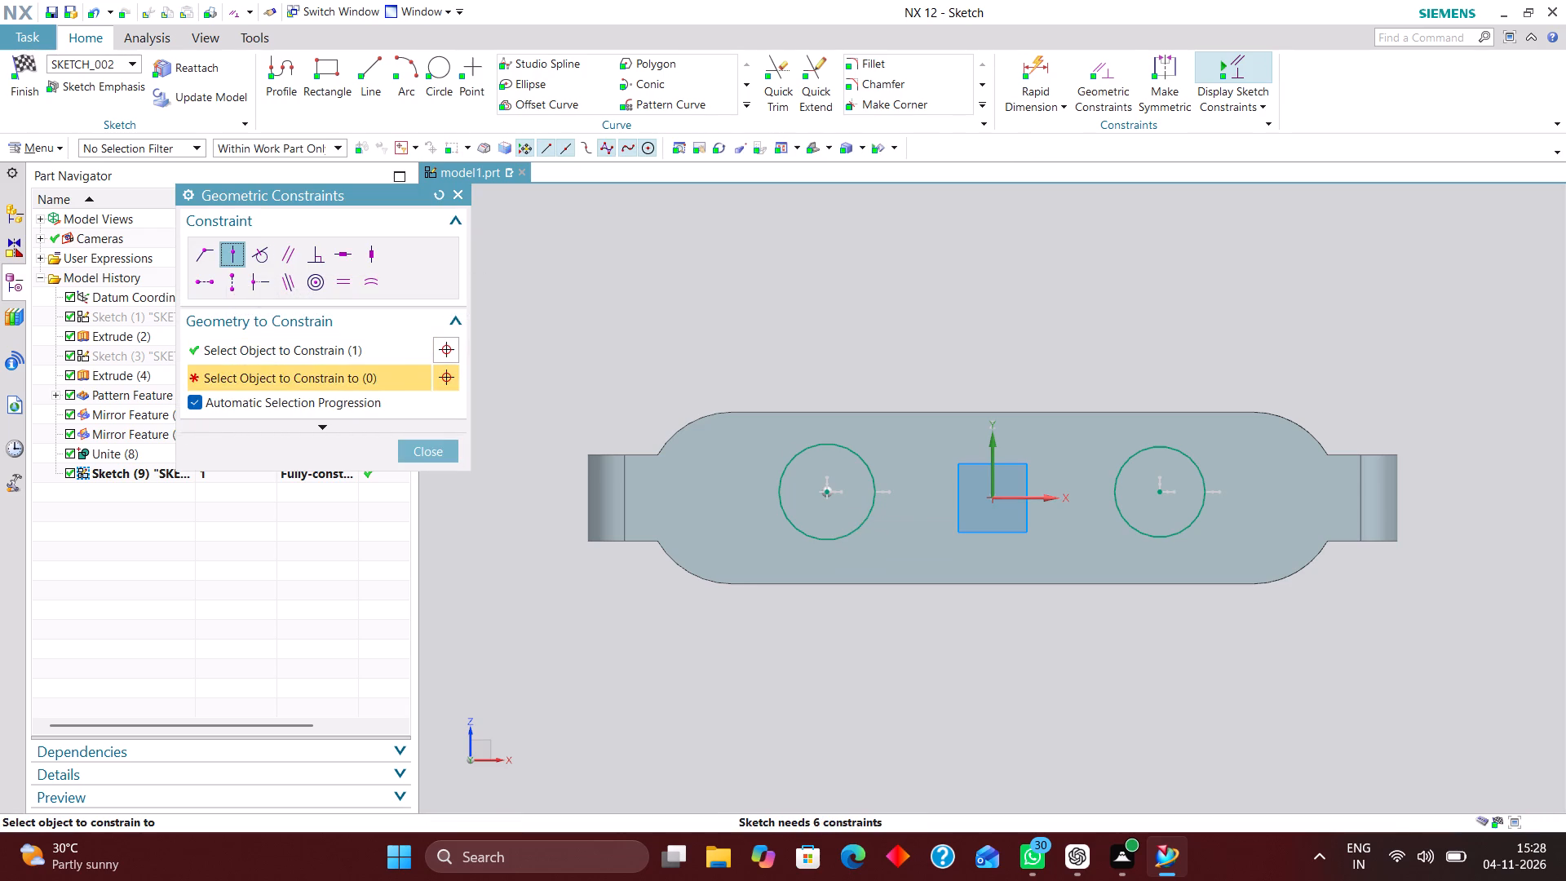
click(1006, 495)
click(1161, 488)
click(1051, 498)
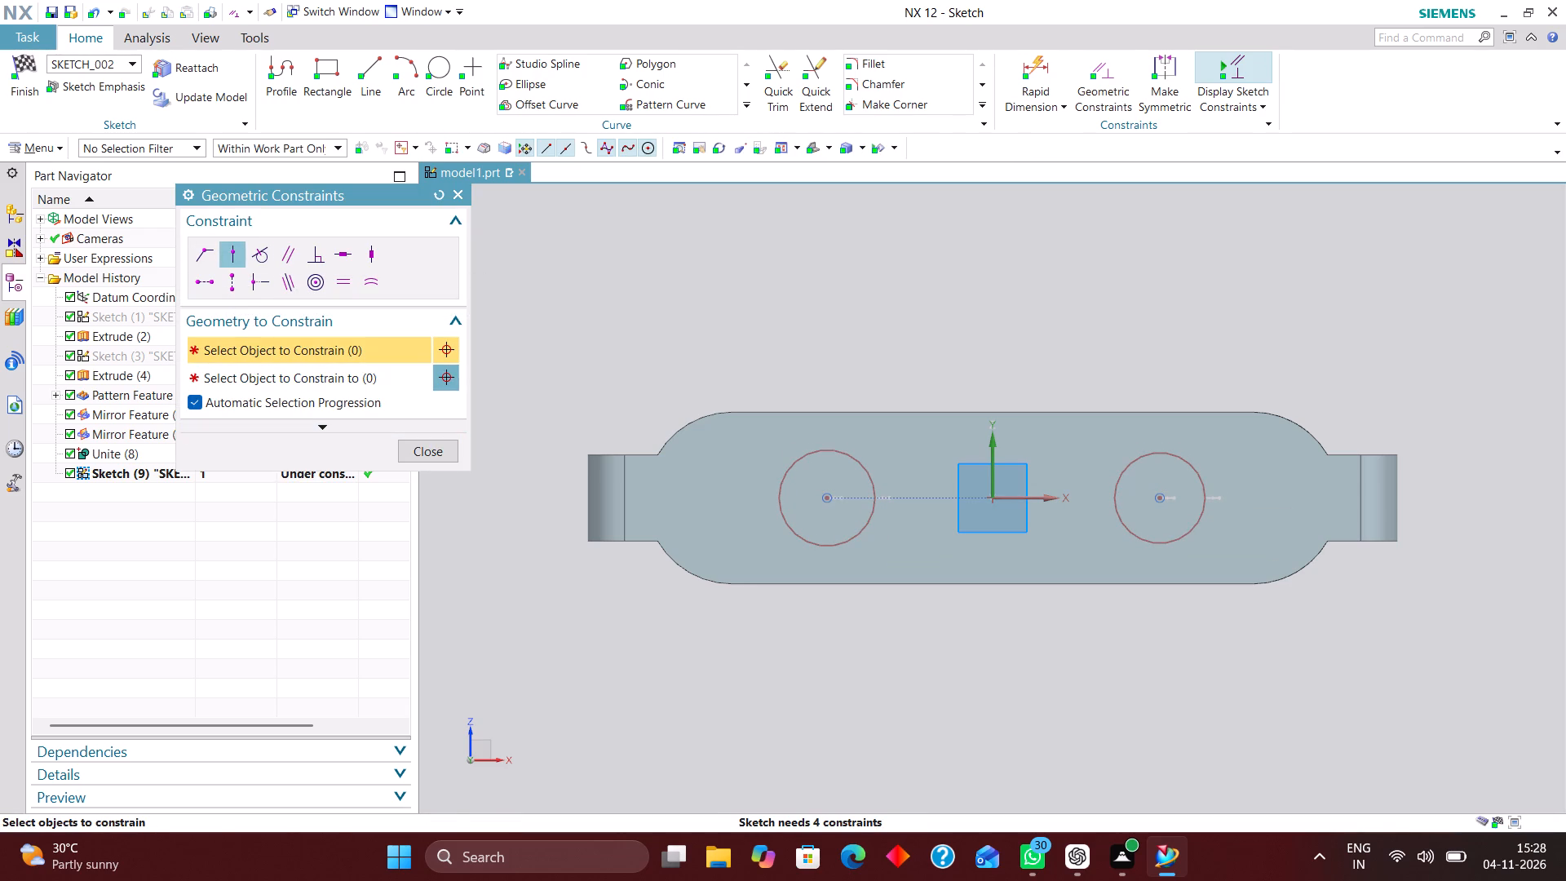
Add a radial dimension of 10 mm to the sketch circle on the +X side.
click(1050, 60)
click(448, 419)
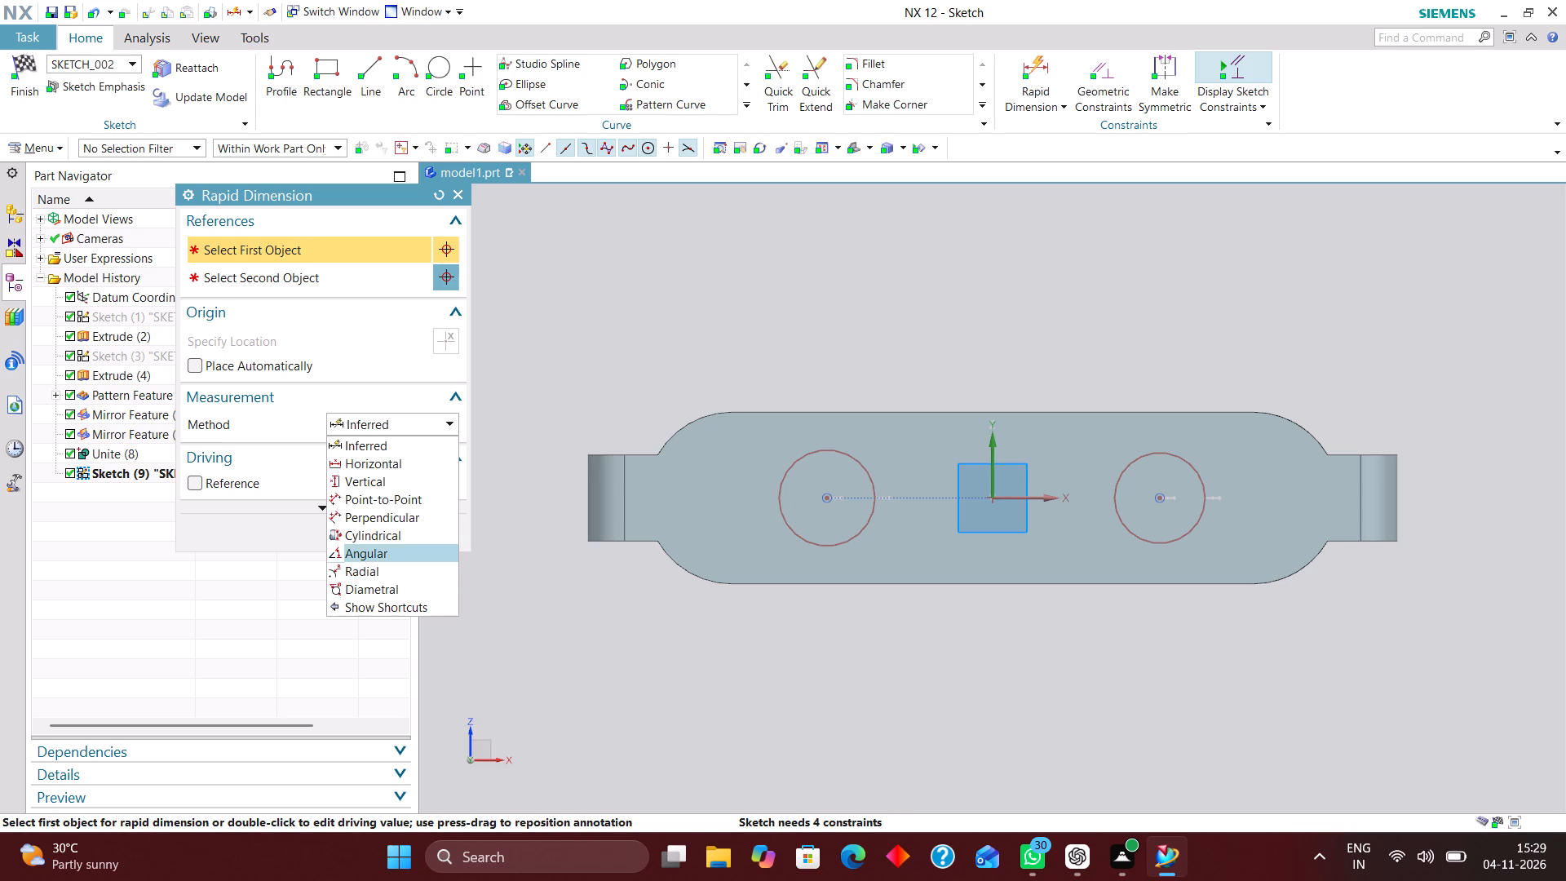
click(405, 569)
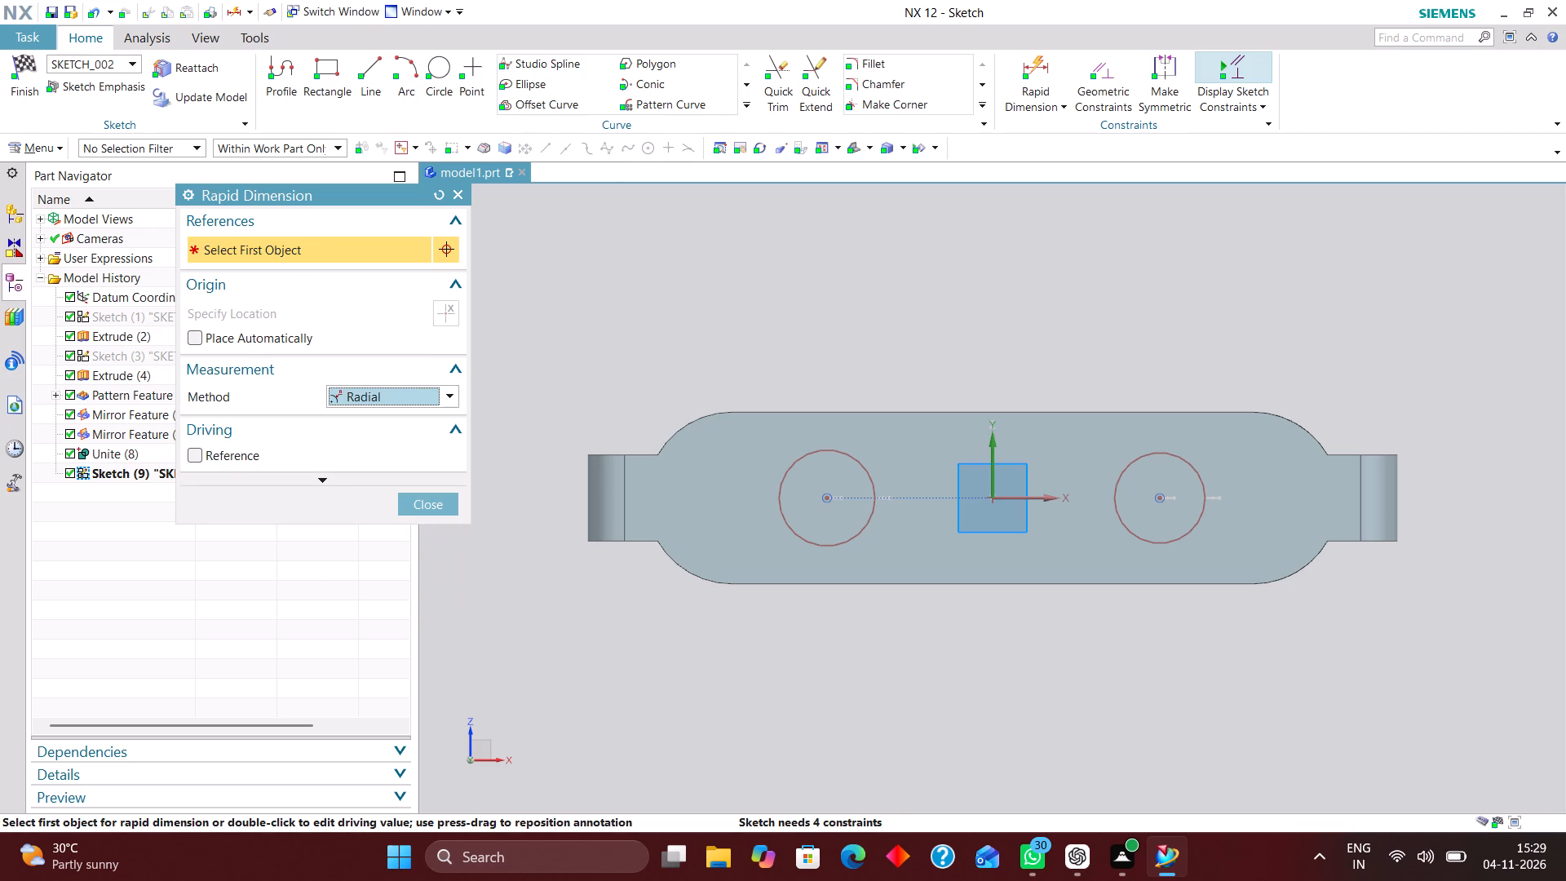
click(1193, 525)
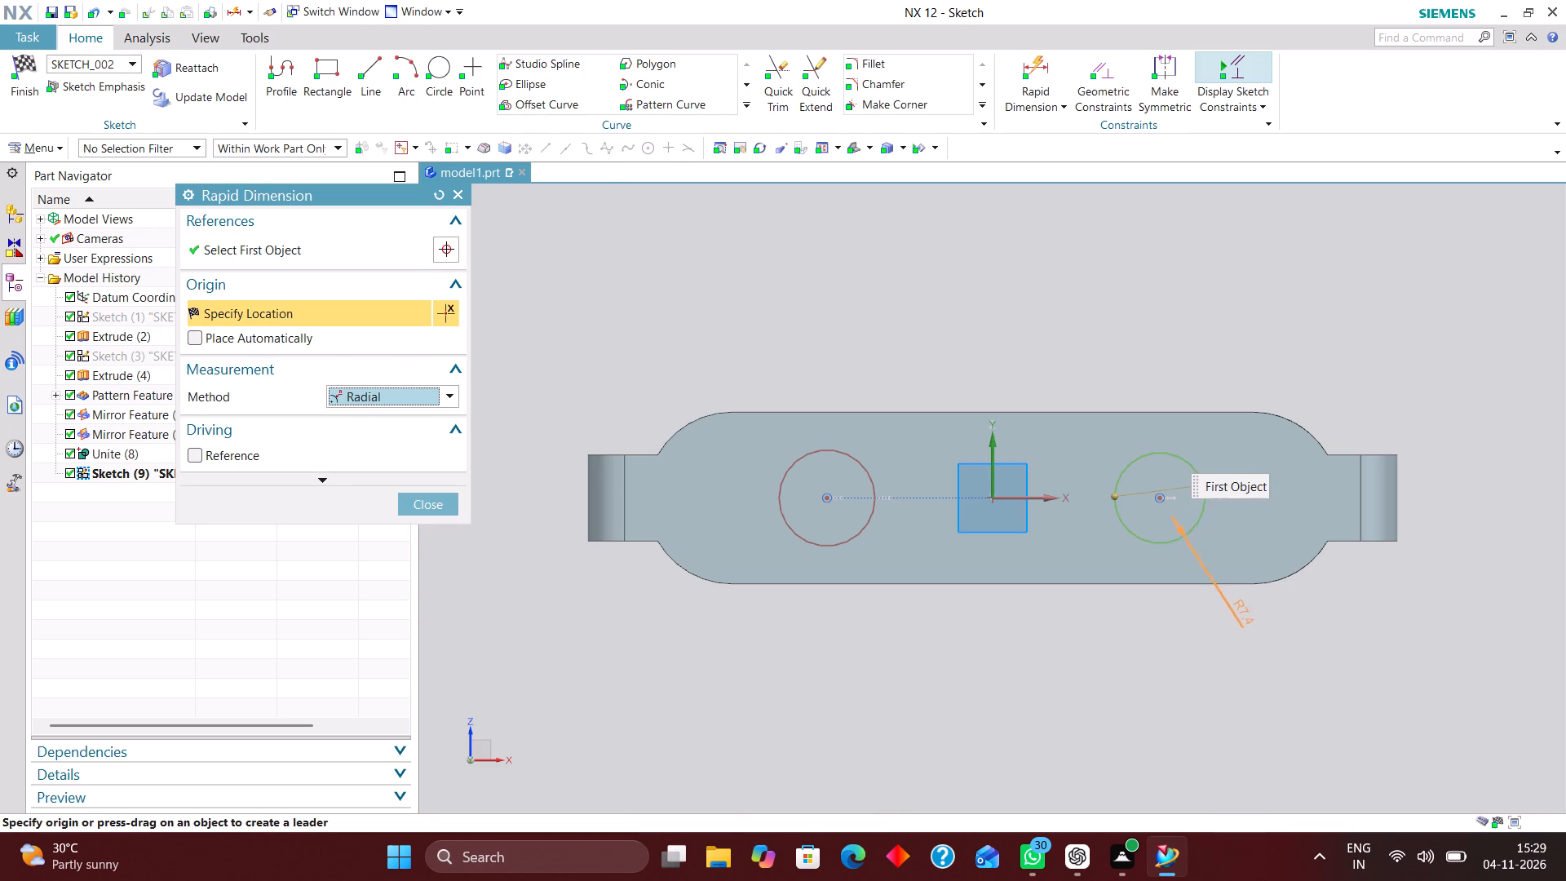
click(1288, 658)
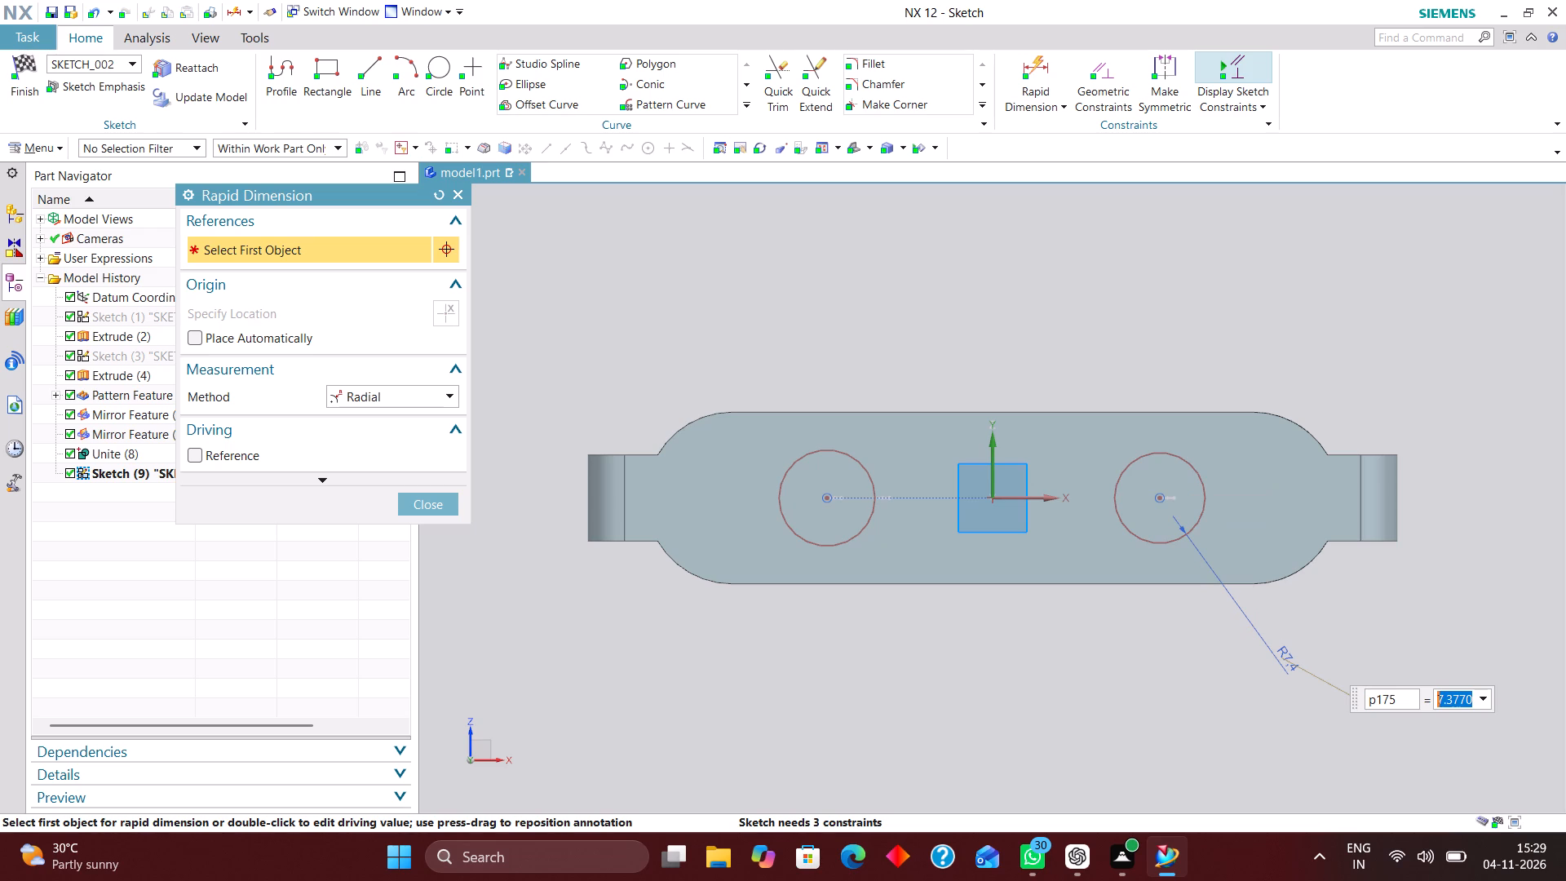
text(10)
key(Return)
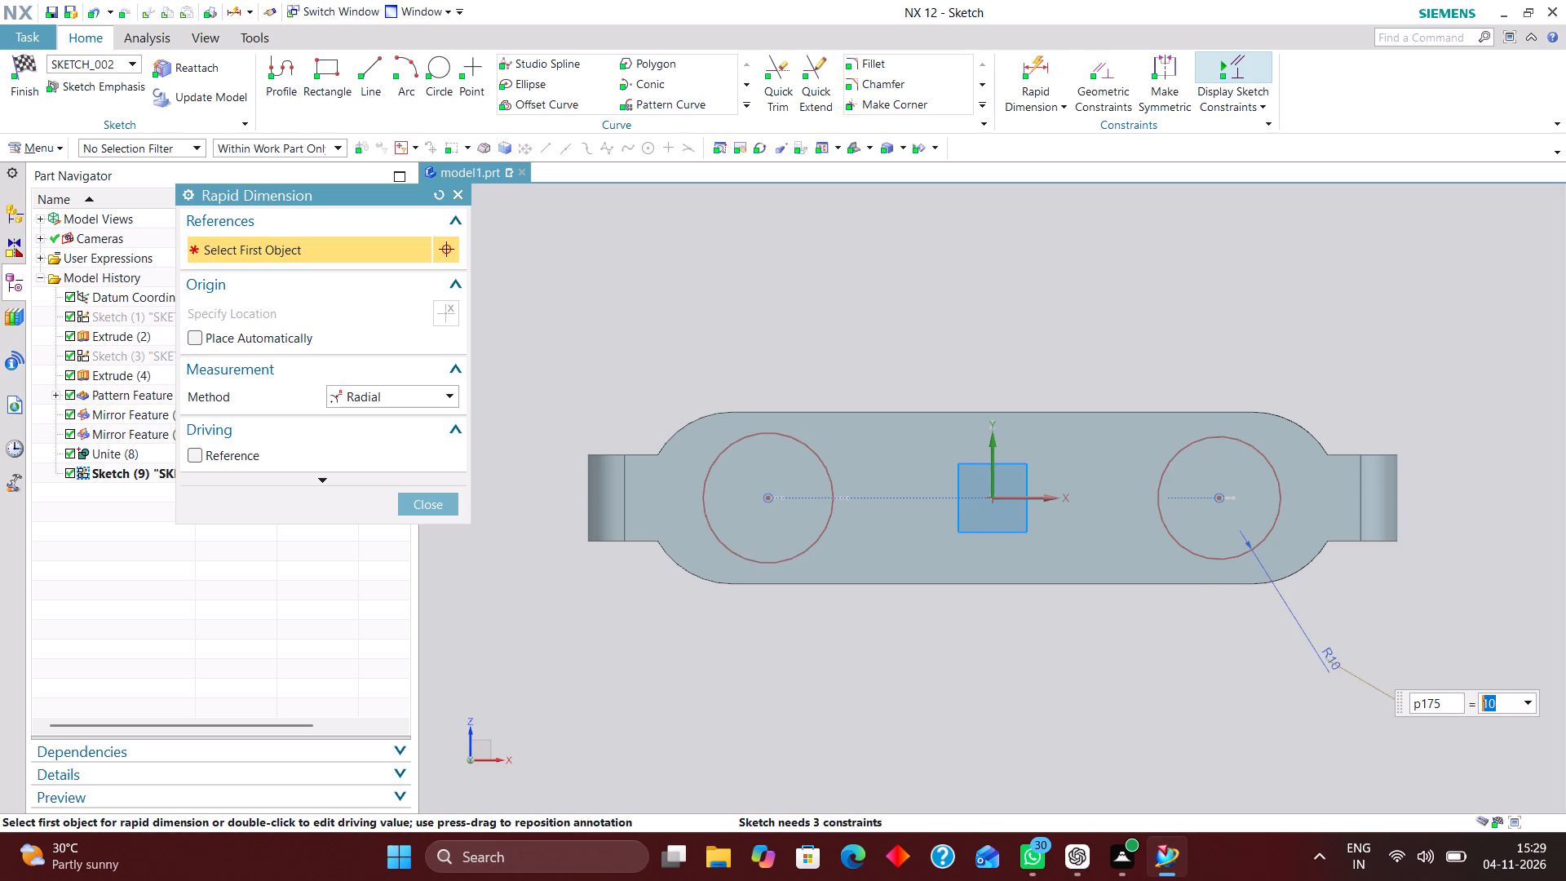
Apply an Equal Radius constraint between the two sketch circles.
click(1100, 63)
click(366, 278)
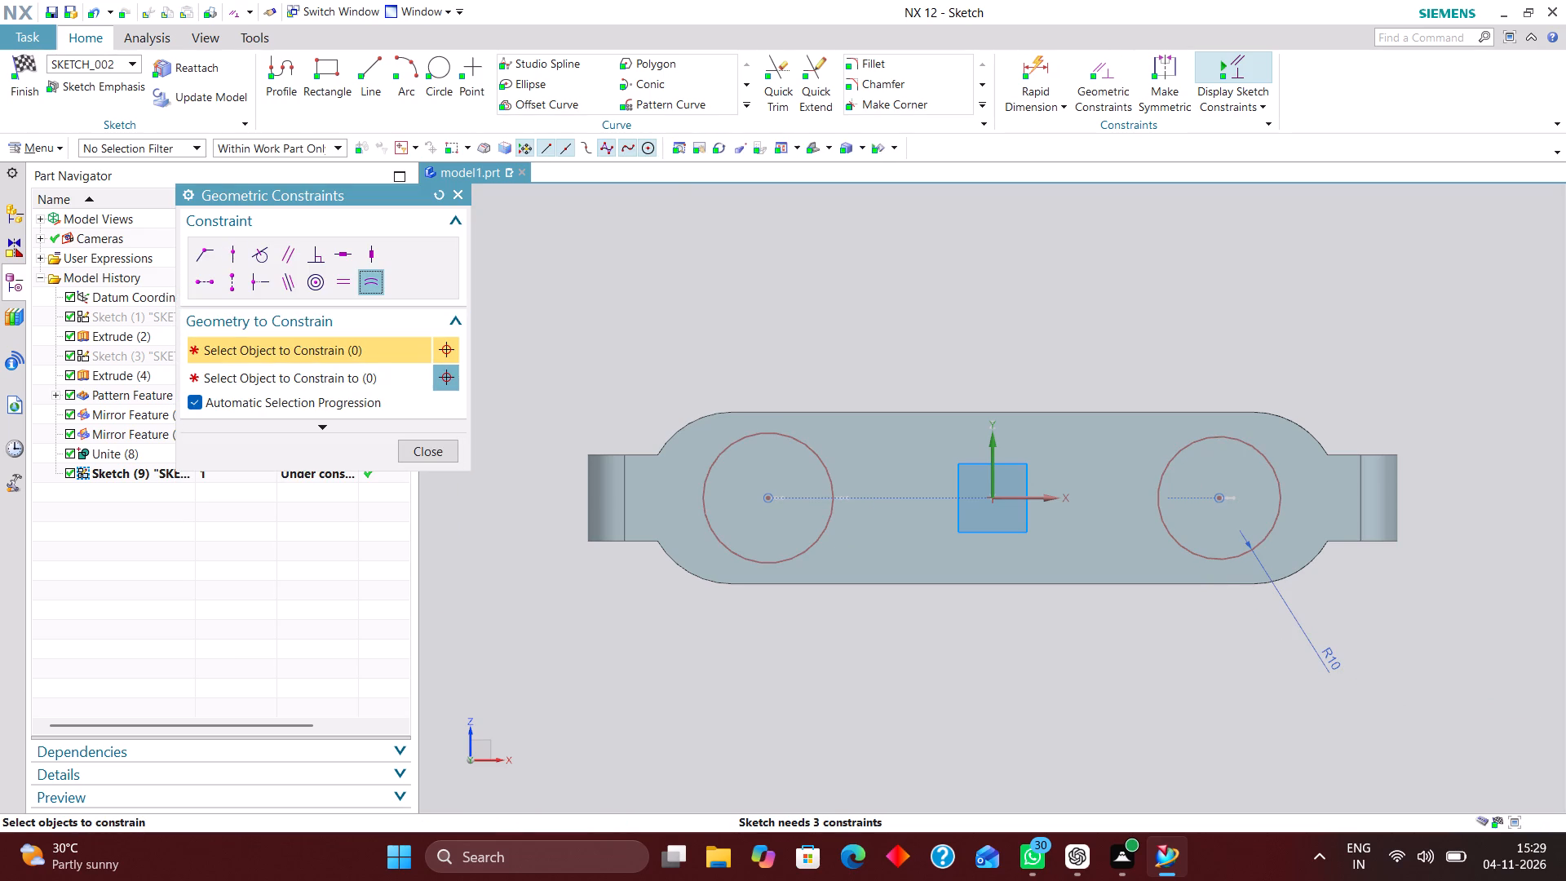
click(1170, 532)
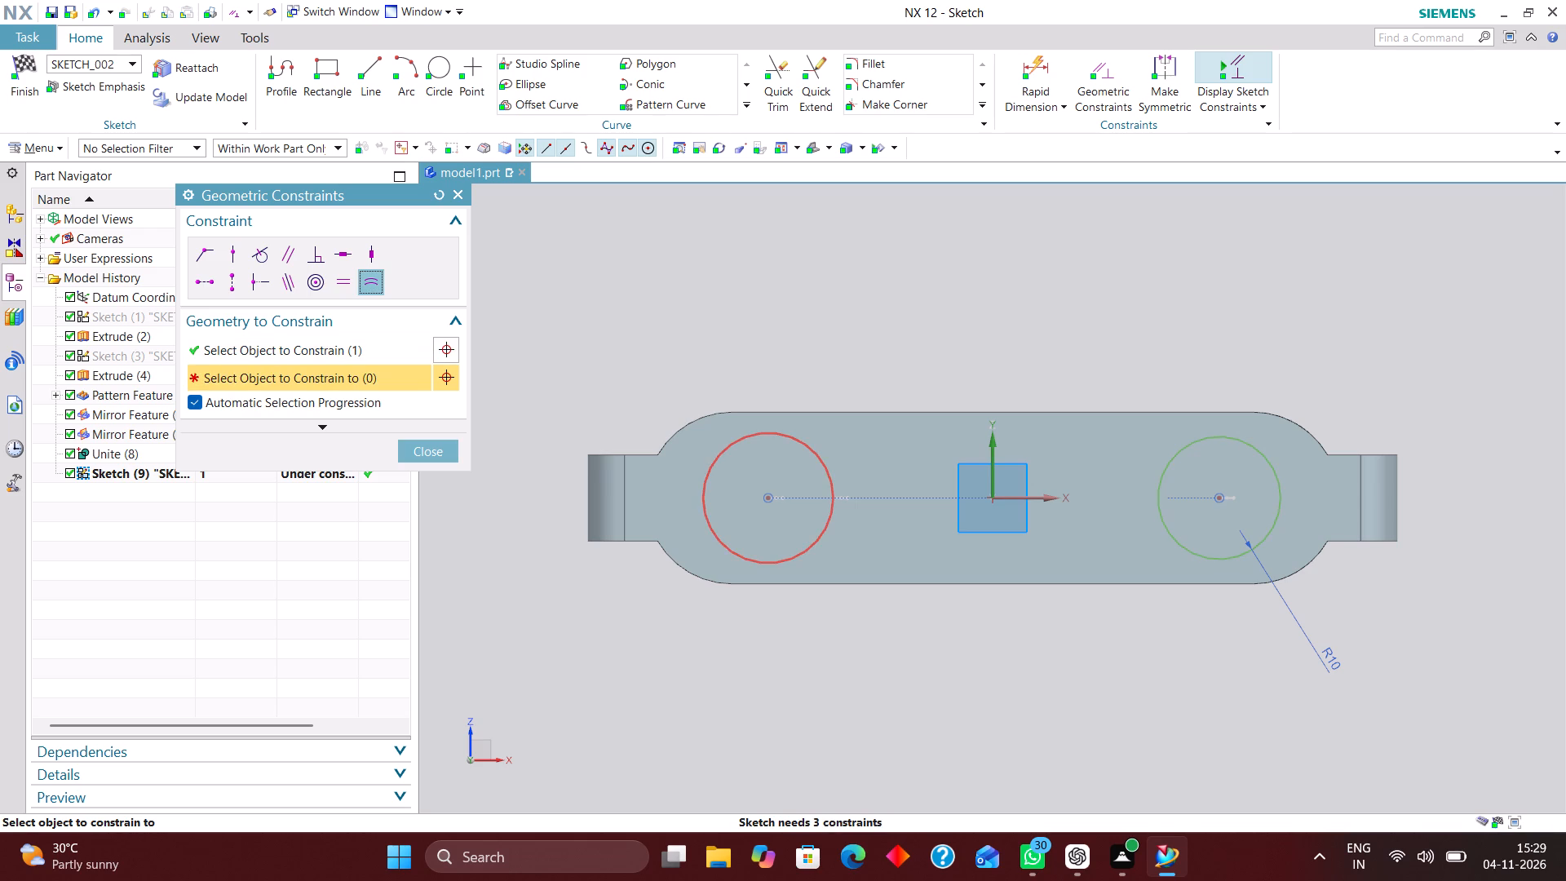
click(811, 542)
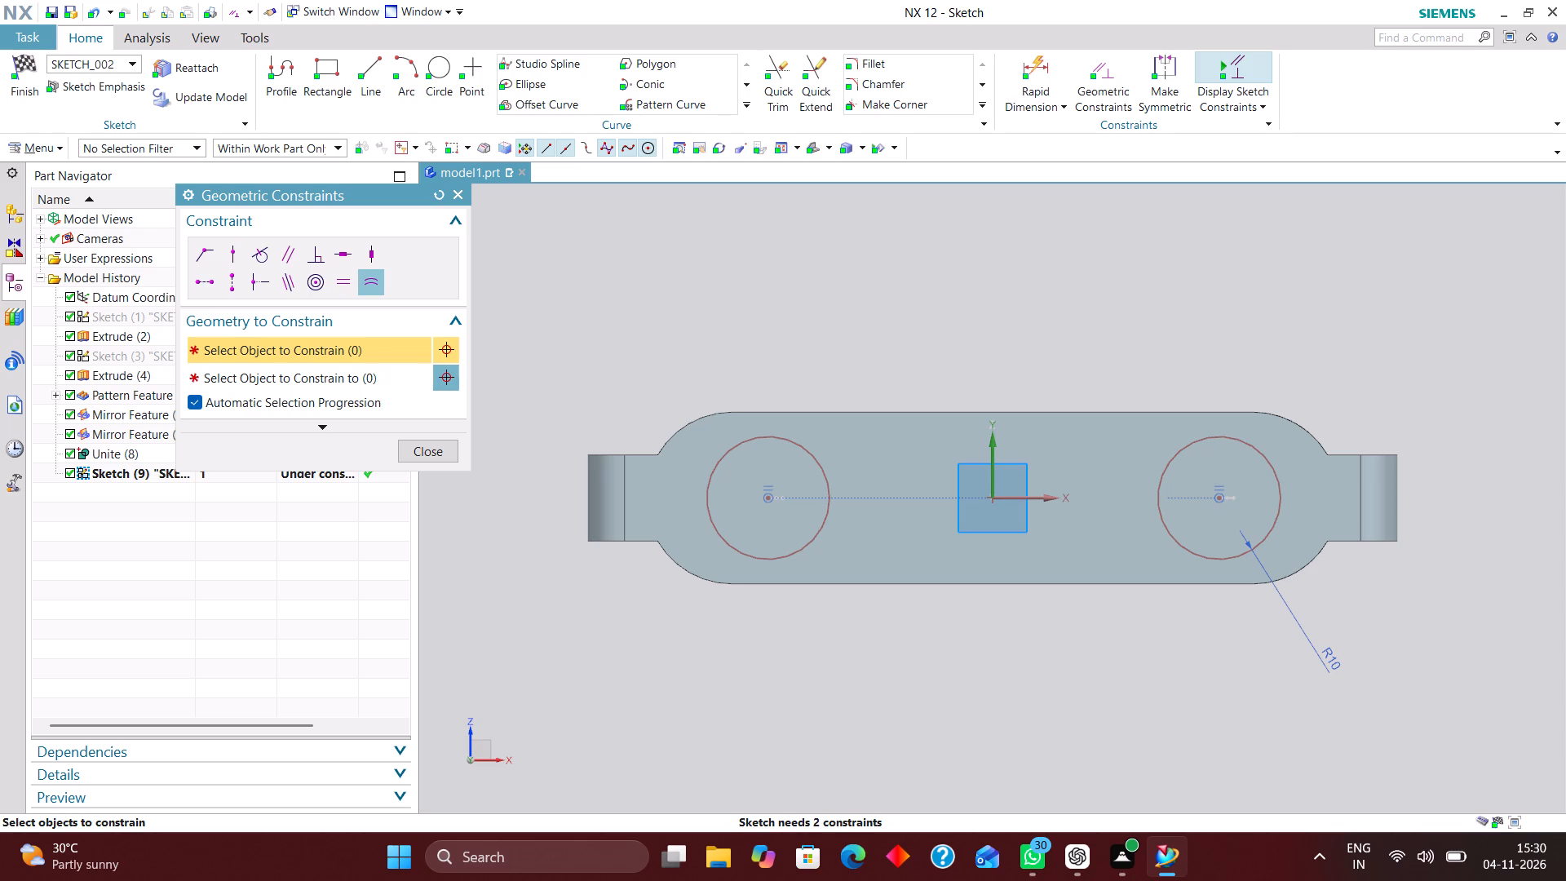
Dimension the overall horizontal distance between the outer edges of the two circles as 58 mm, using the Inferred method.
click(1045, 68)
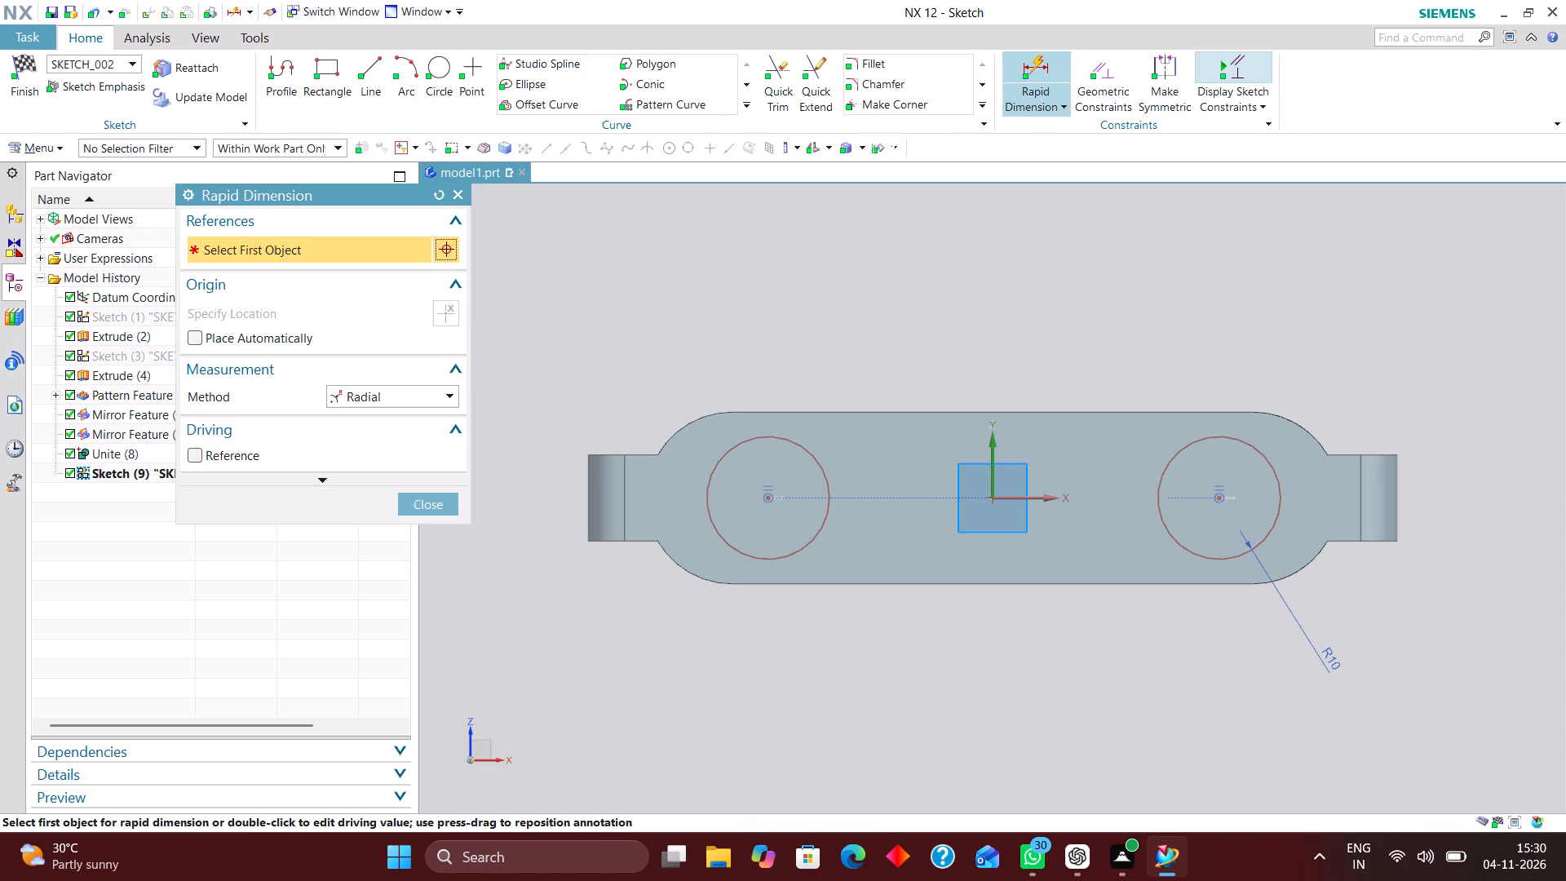
click(408, 401)
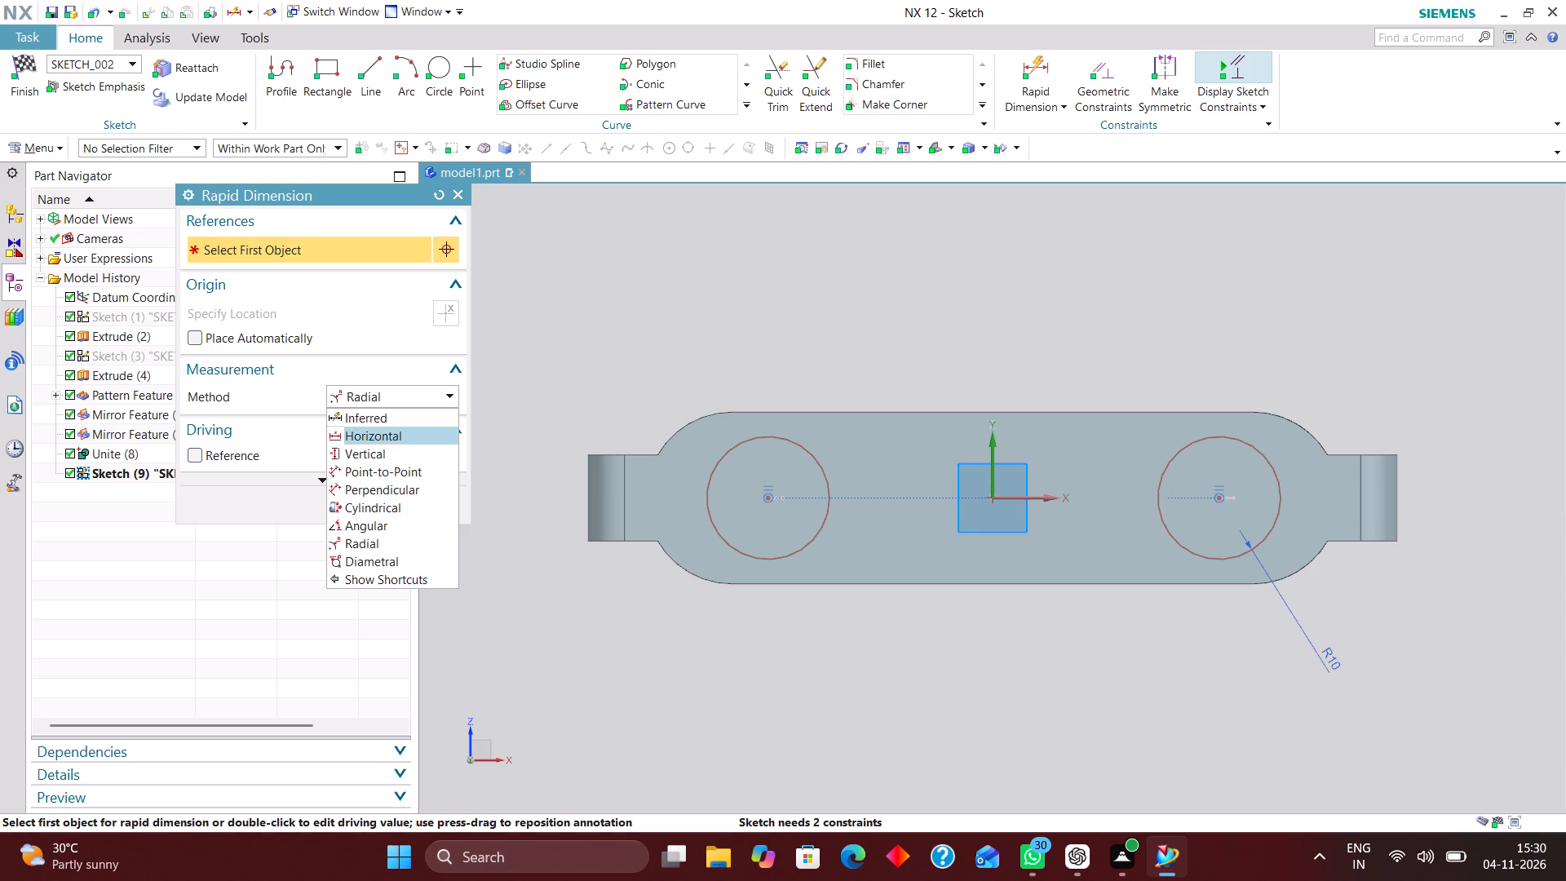
click(409, 414)
click(704, 497)
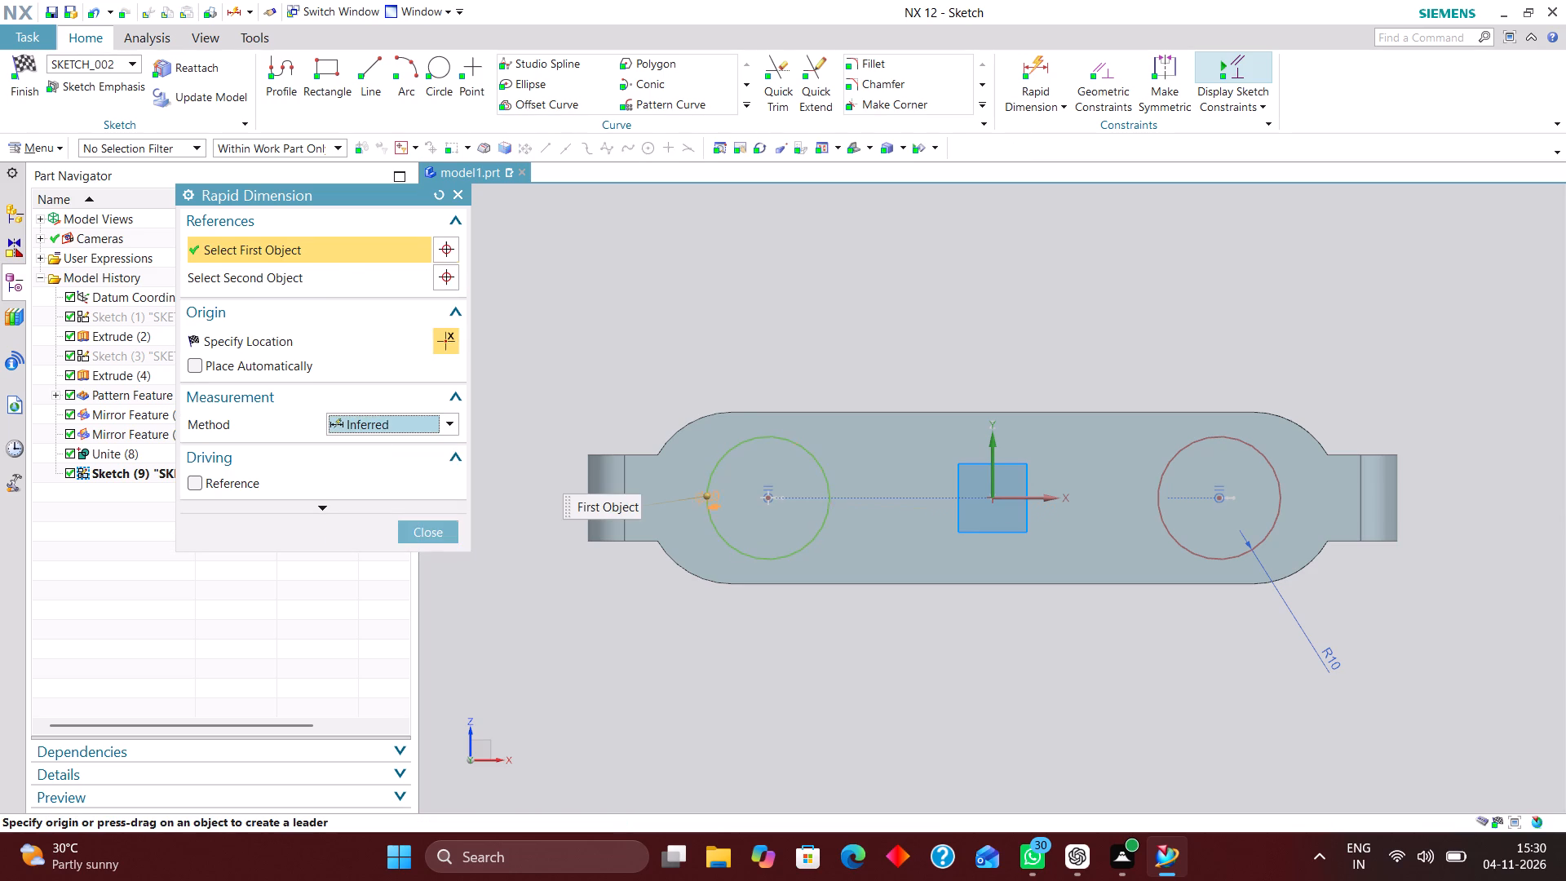
click(1285, 498)
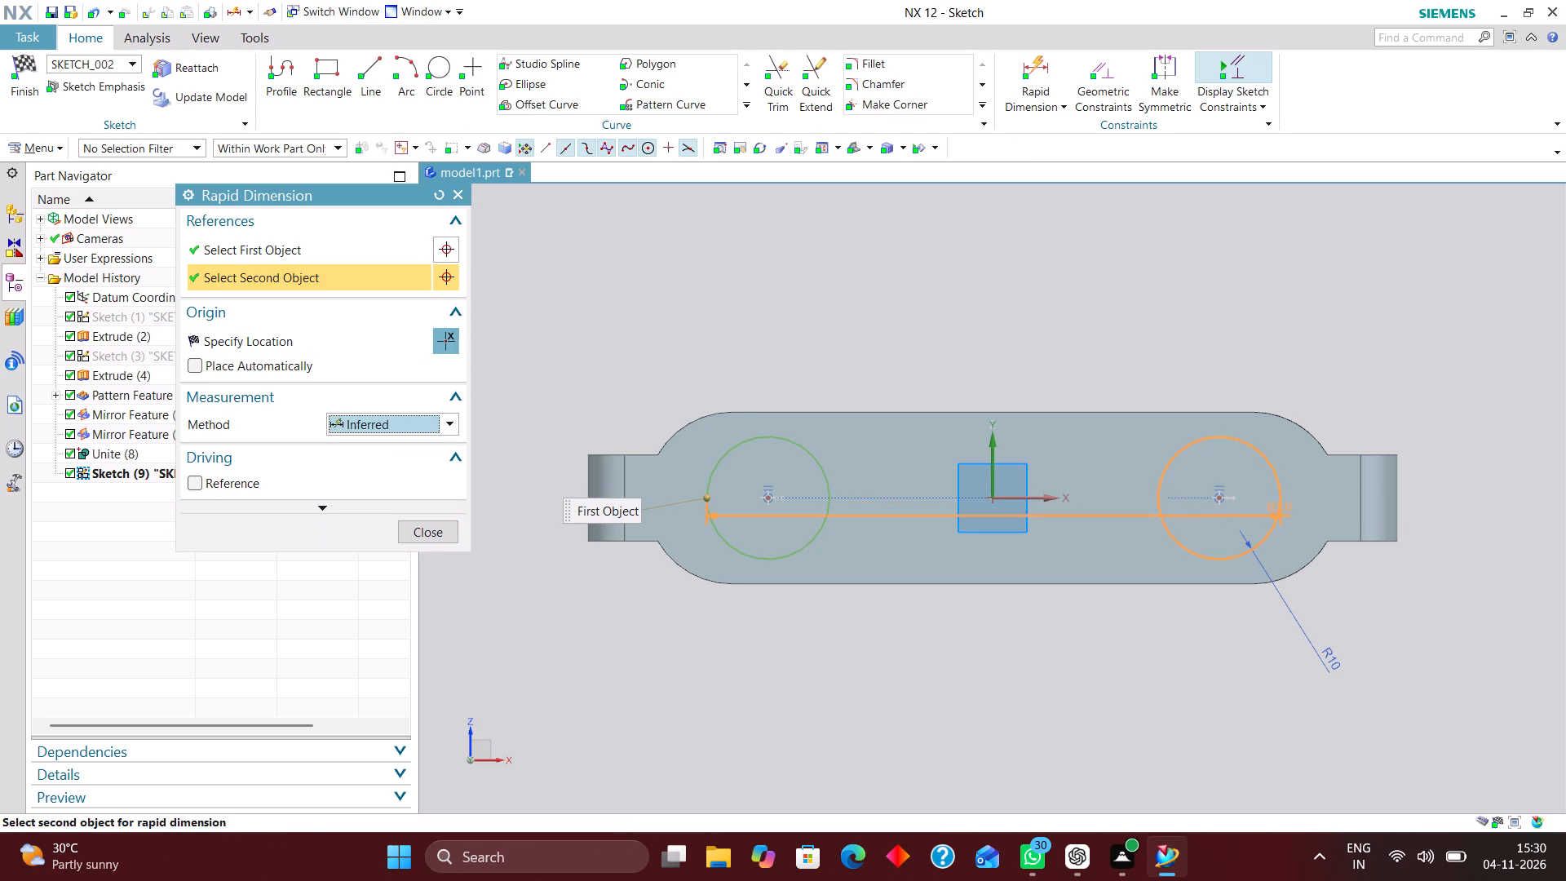
click(994, 254)
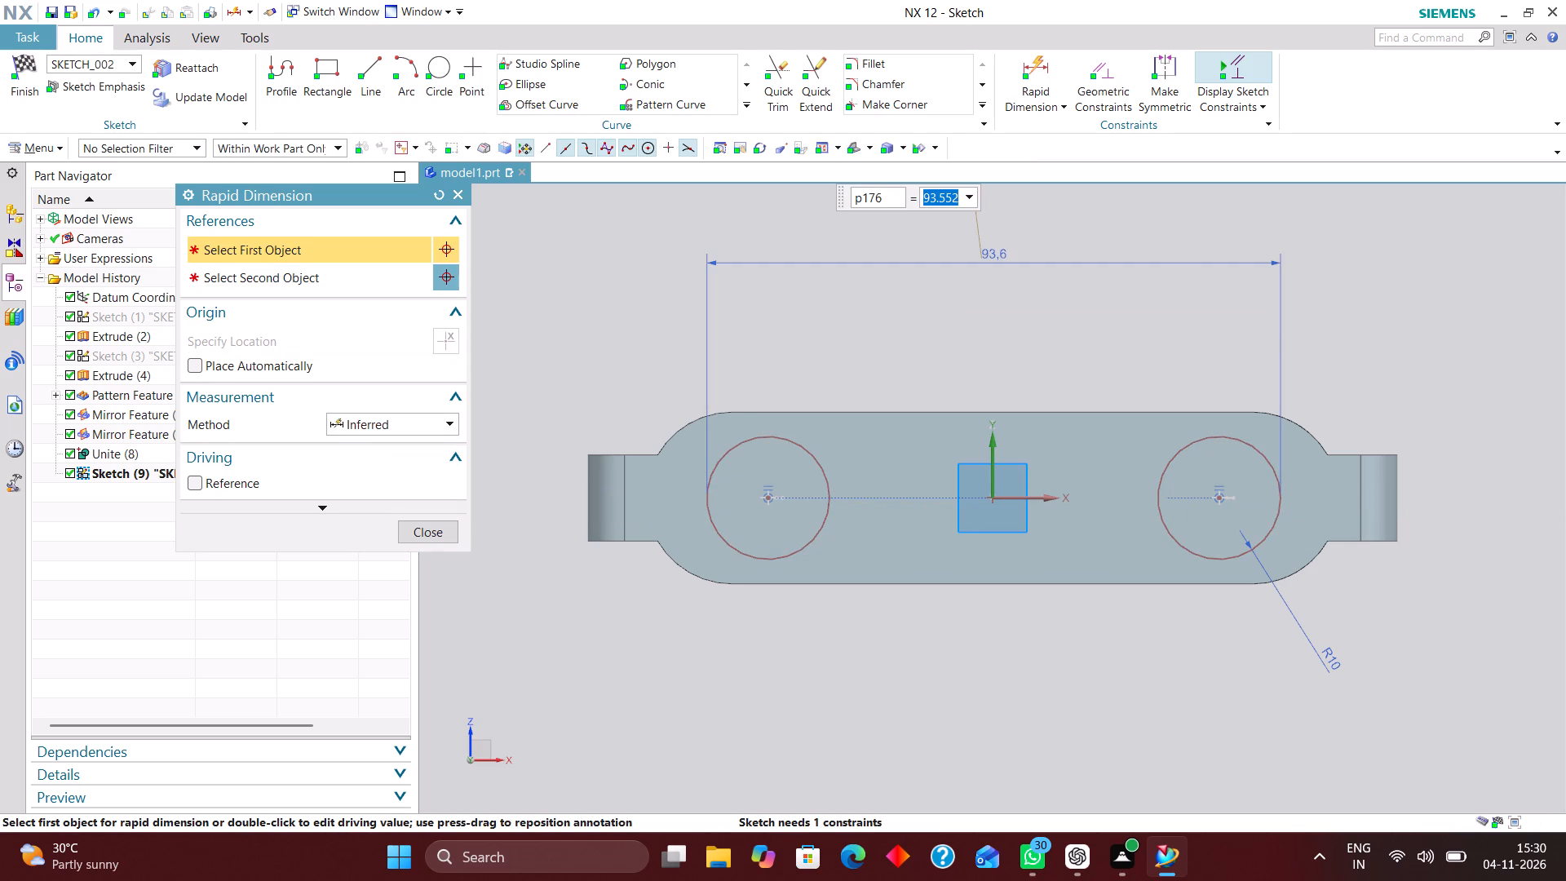
key(8)
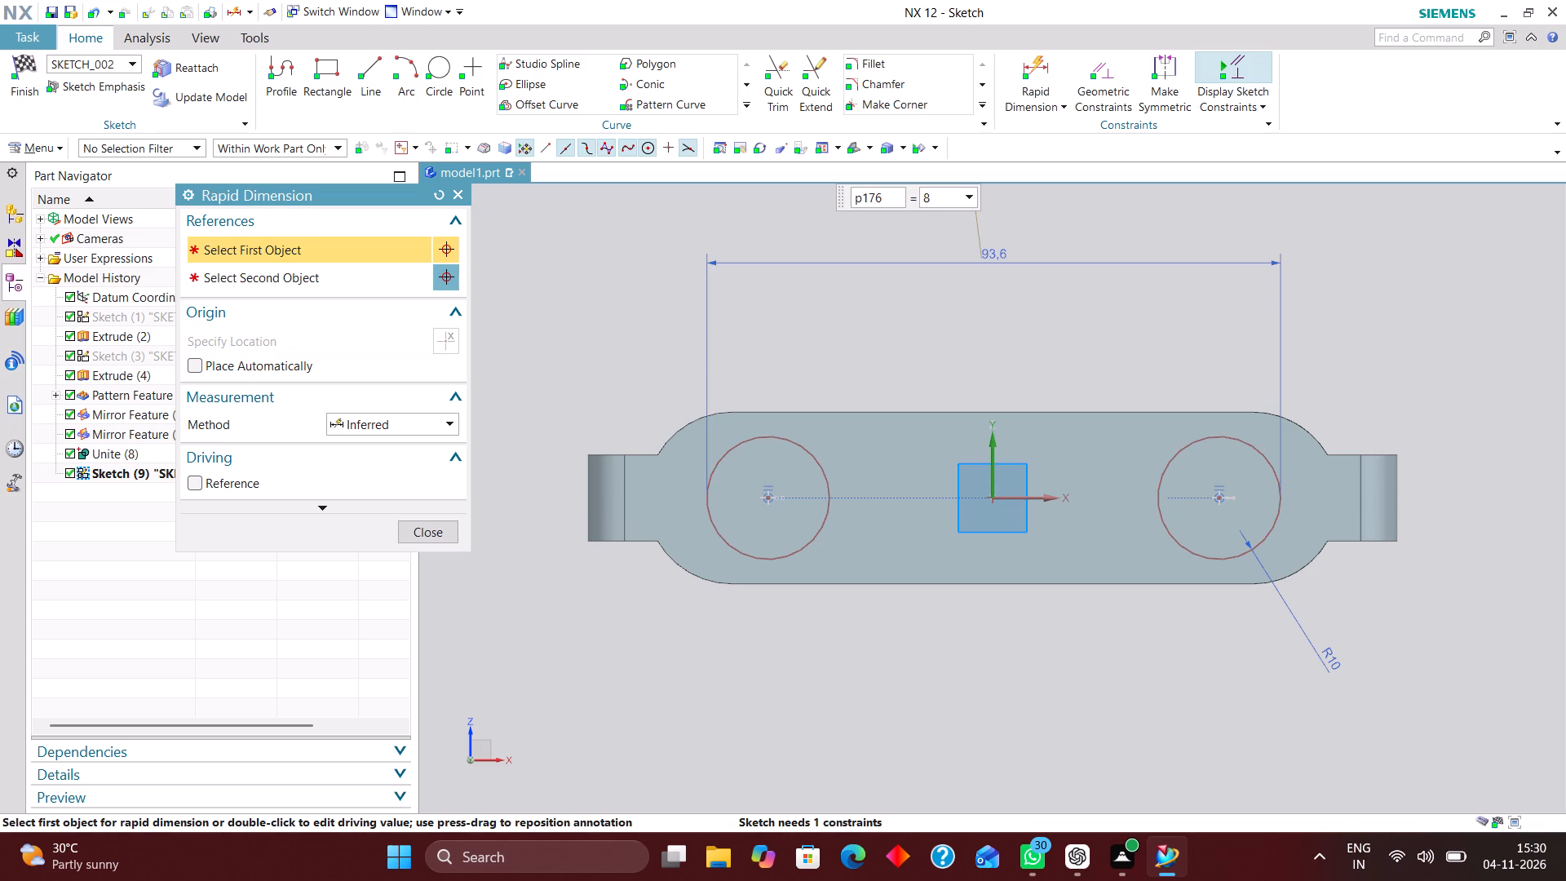
key(BackSpace)
text(58)
key(Return)
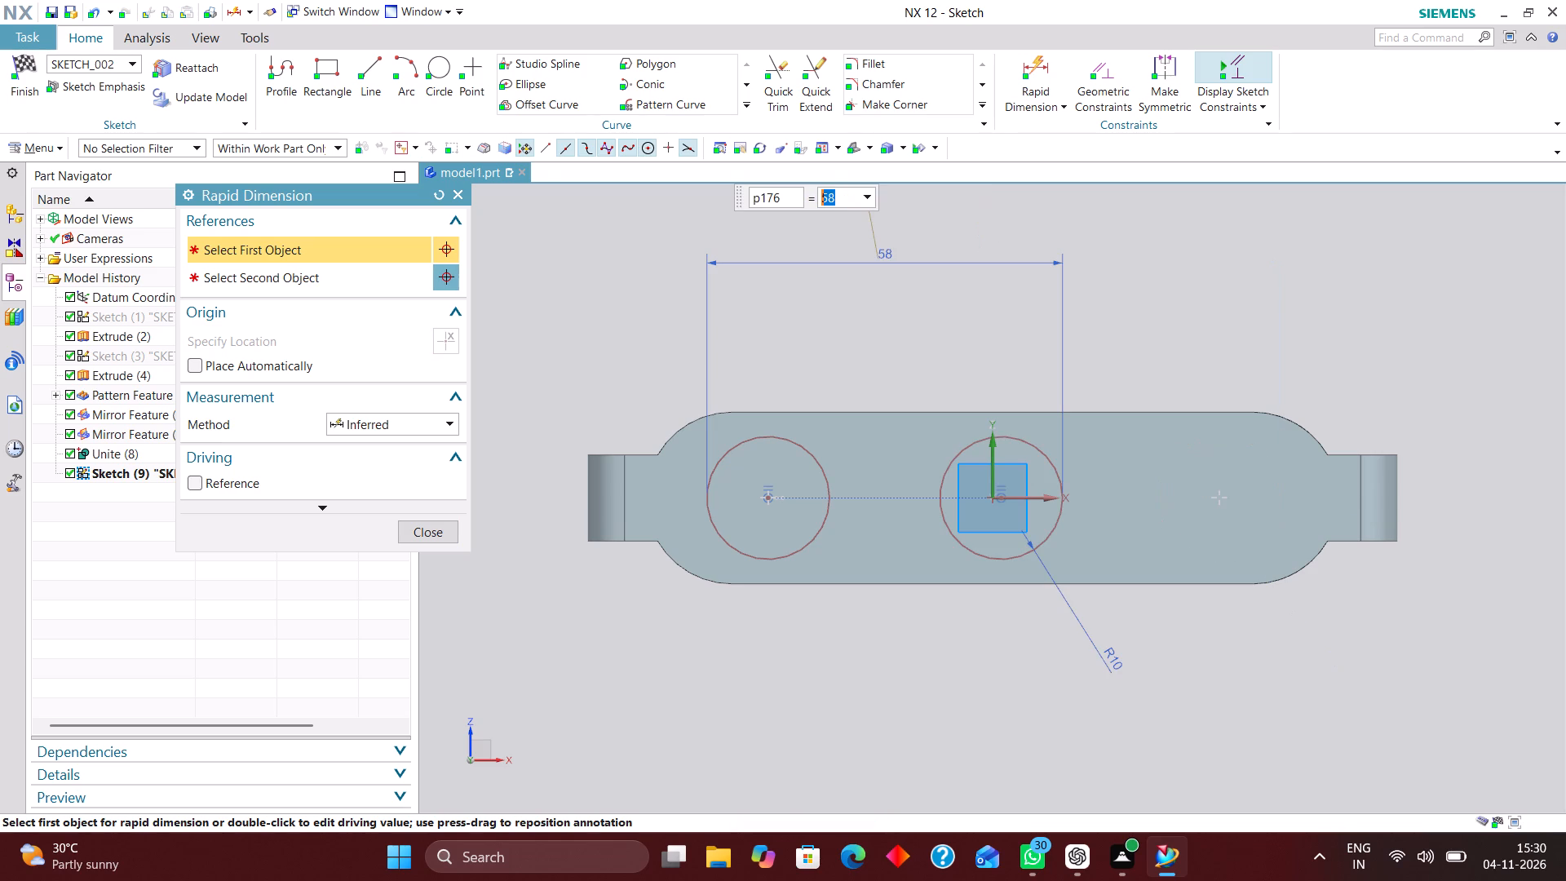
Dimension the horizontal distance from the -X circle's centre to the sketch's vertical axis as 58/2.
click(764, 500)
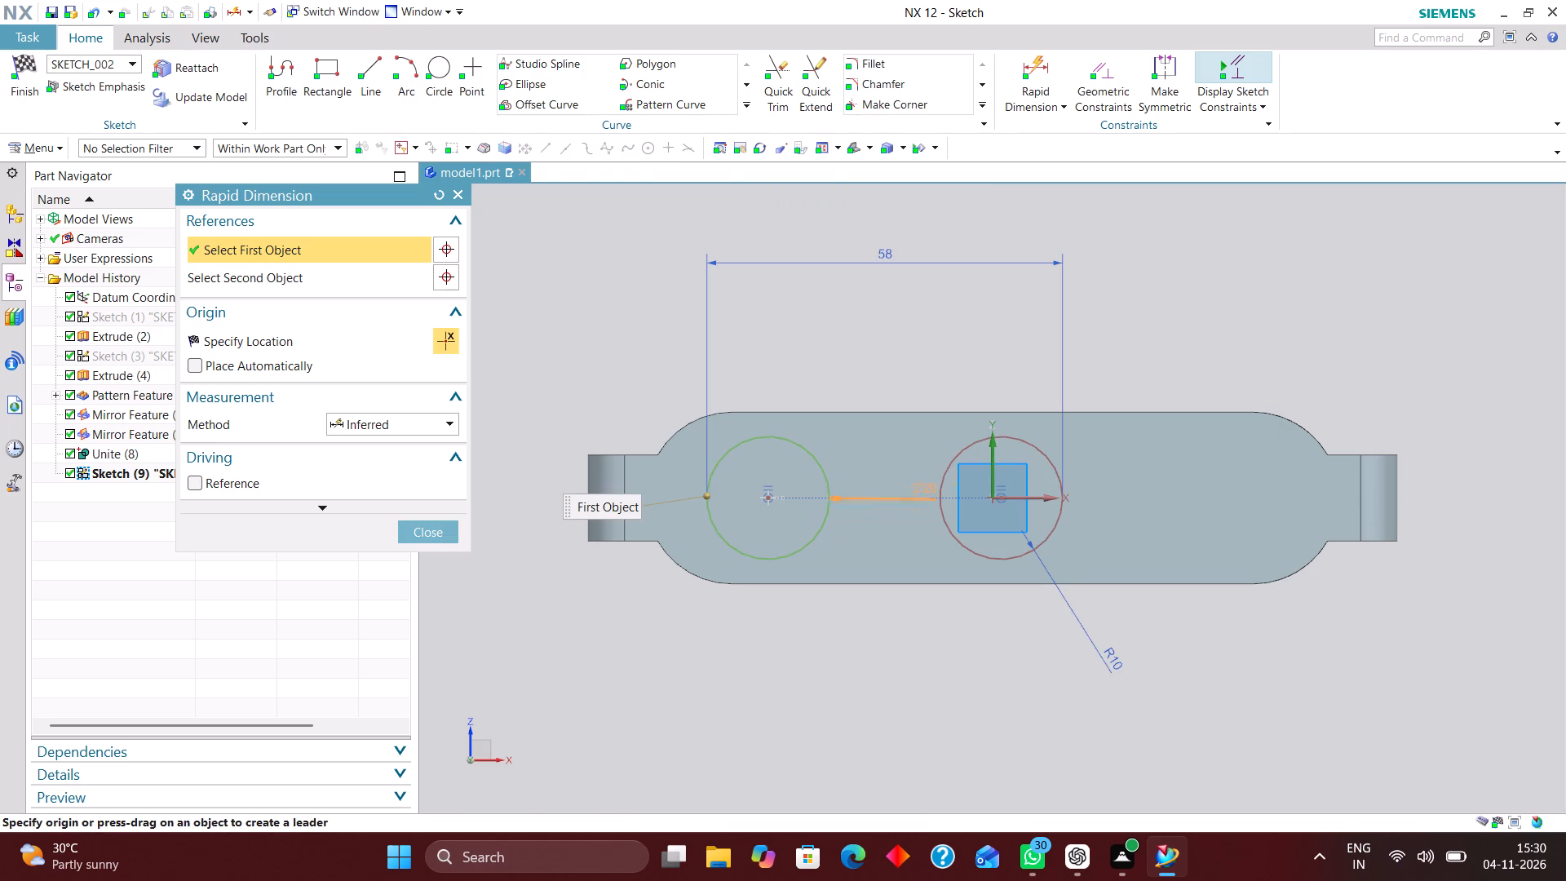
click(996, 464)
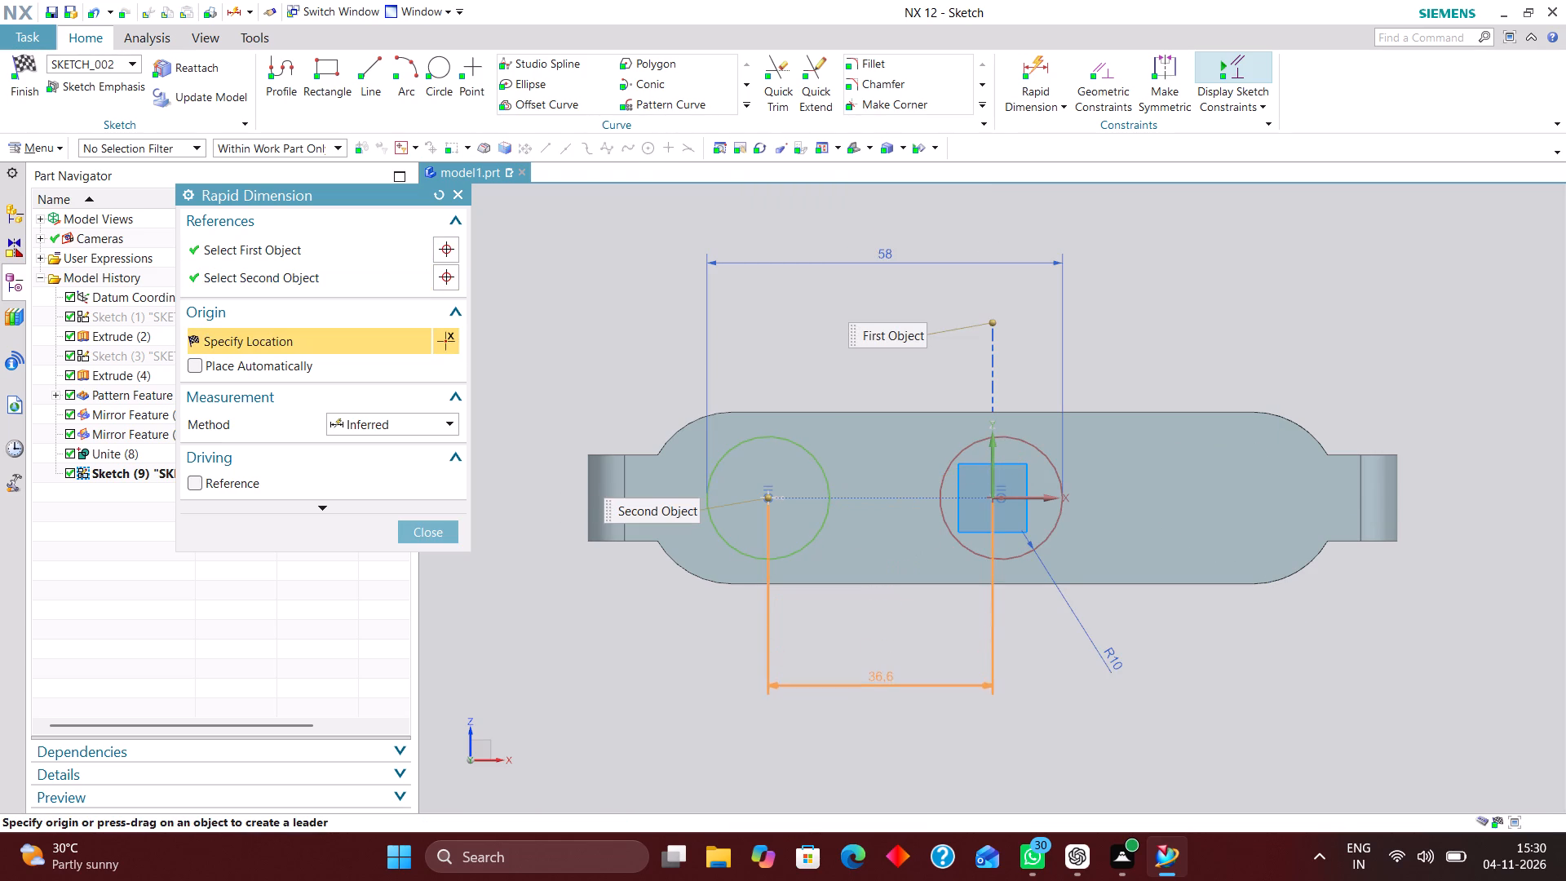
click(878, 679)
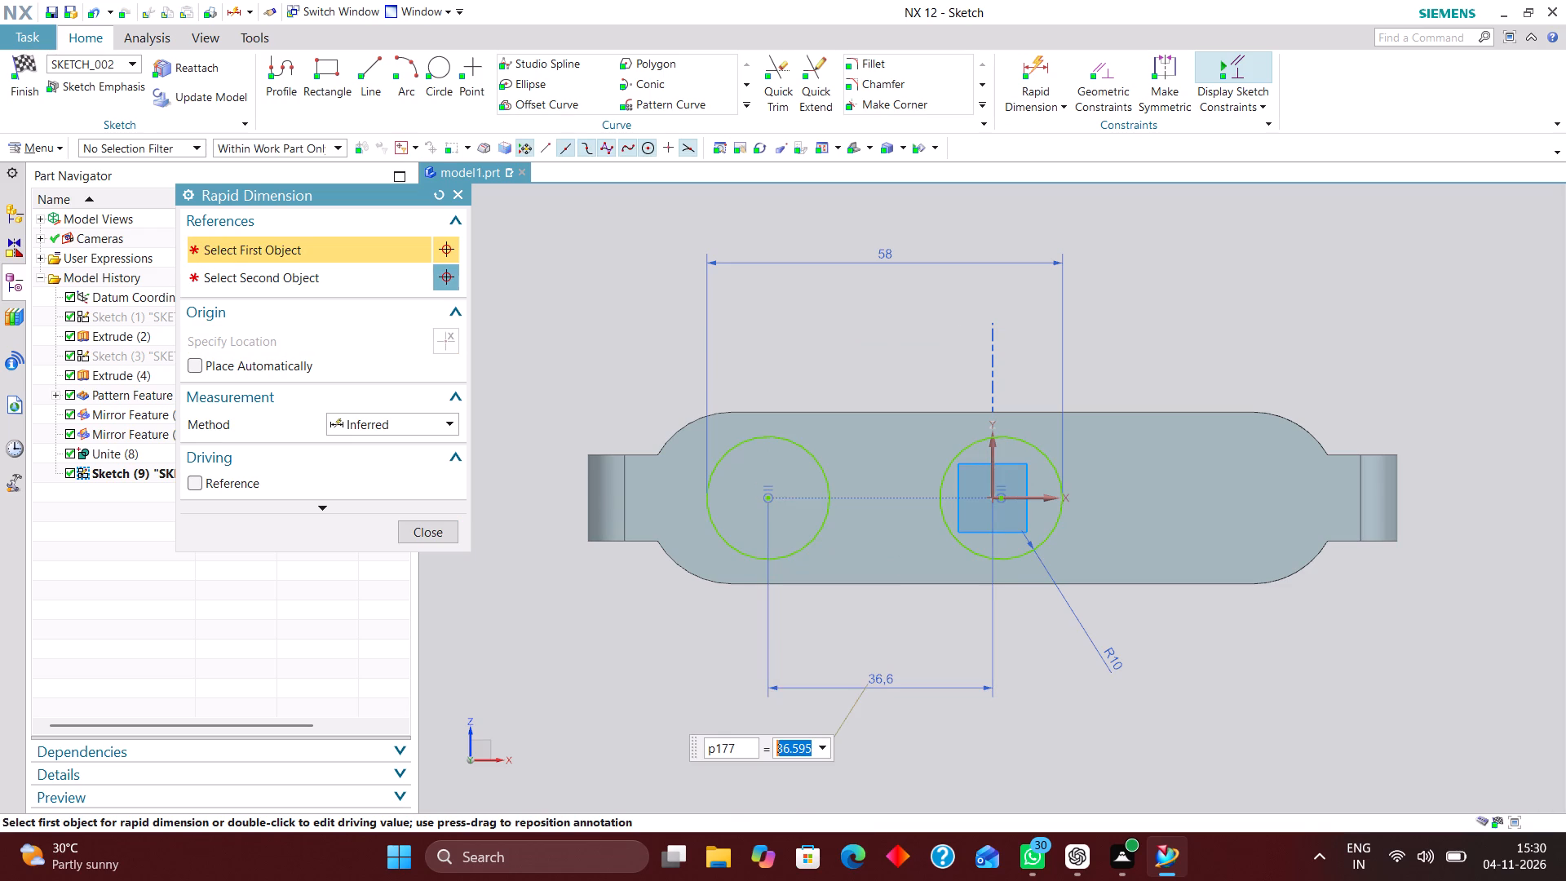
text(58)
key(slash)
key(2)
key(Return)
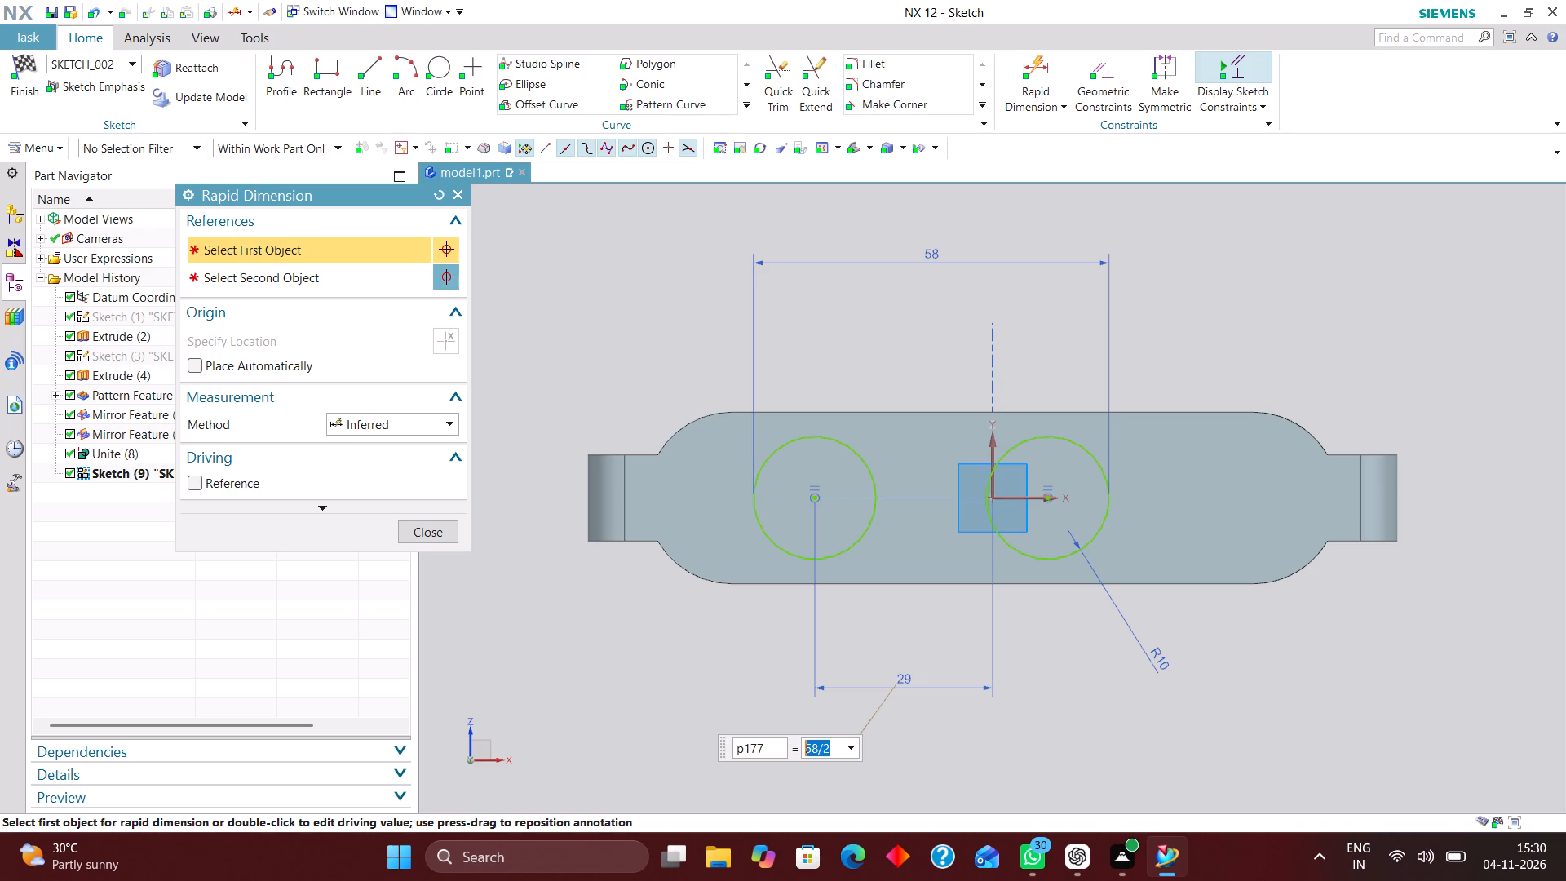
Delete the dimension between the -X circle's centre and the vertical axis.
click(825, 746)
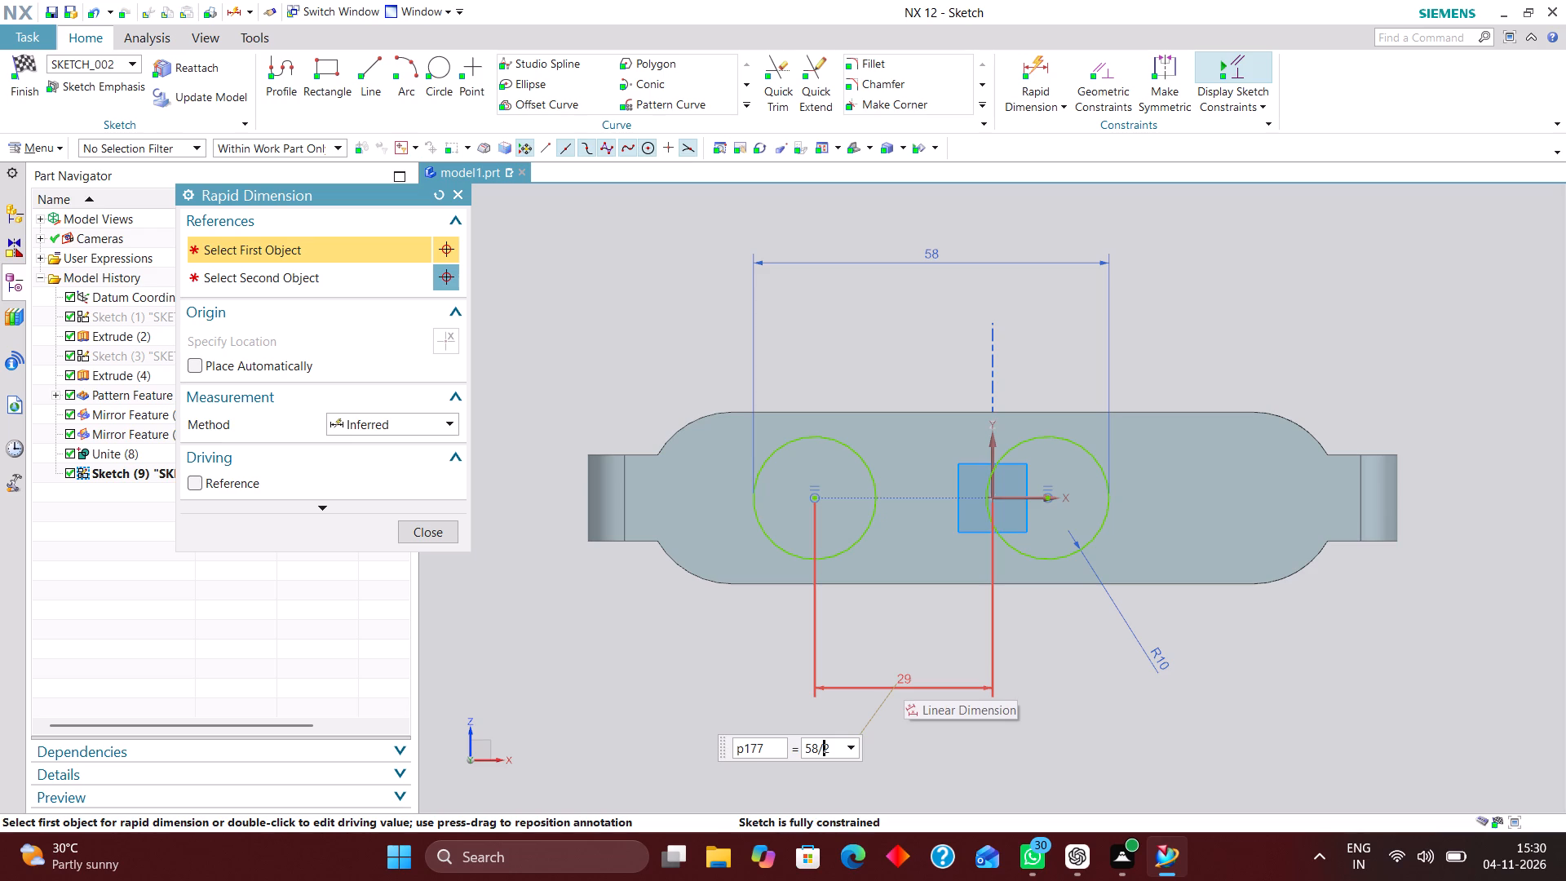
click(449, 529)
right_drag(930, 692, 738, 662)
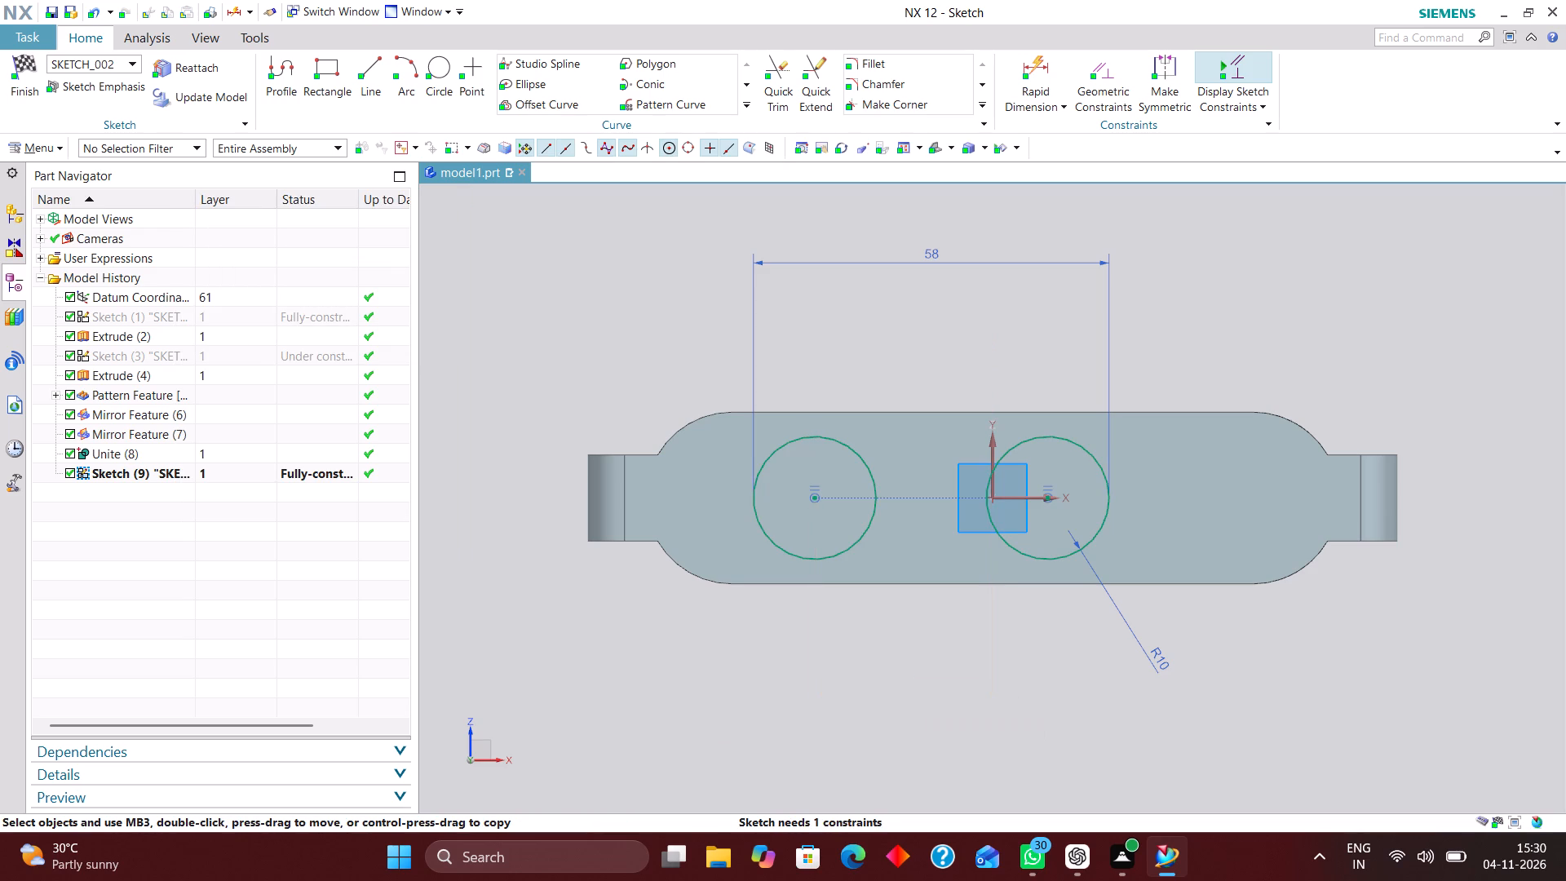
Dimension the horizontal distance from the -X circle's outer edge to the sketch's vertical axis as 58/2.
click(1051, 60)
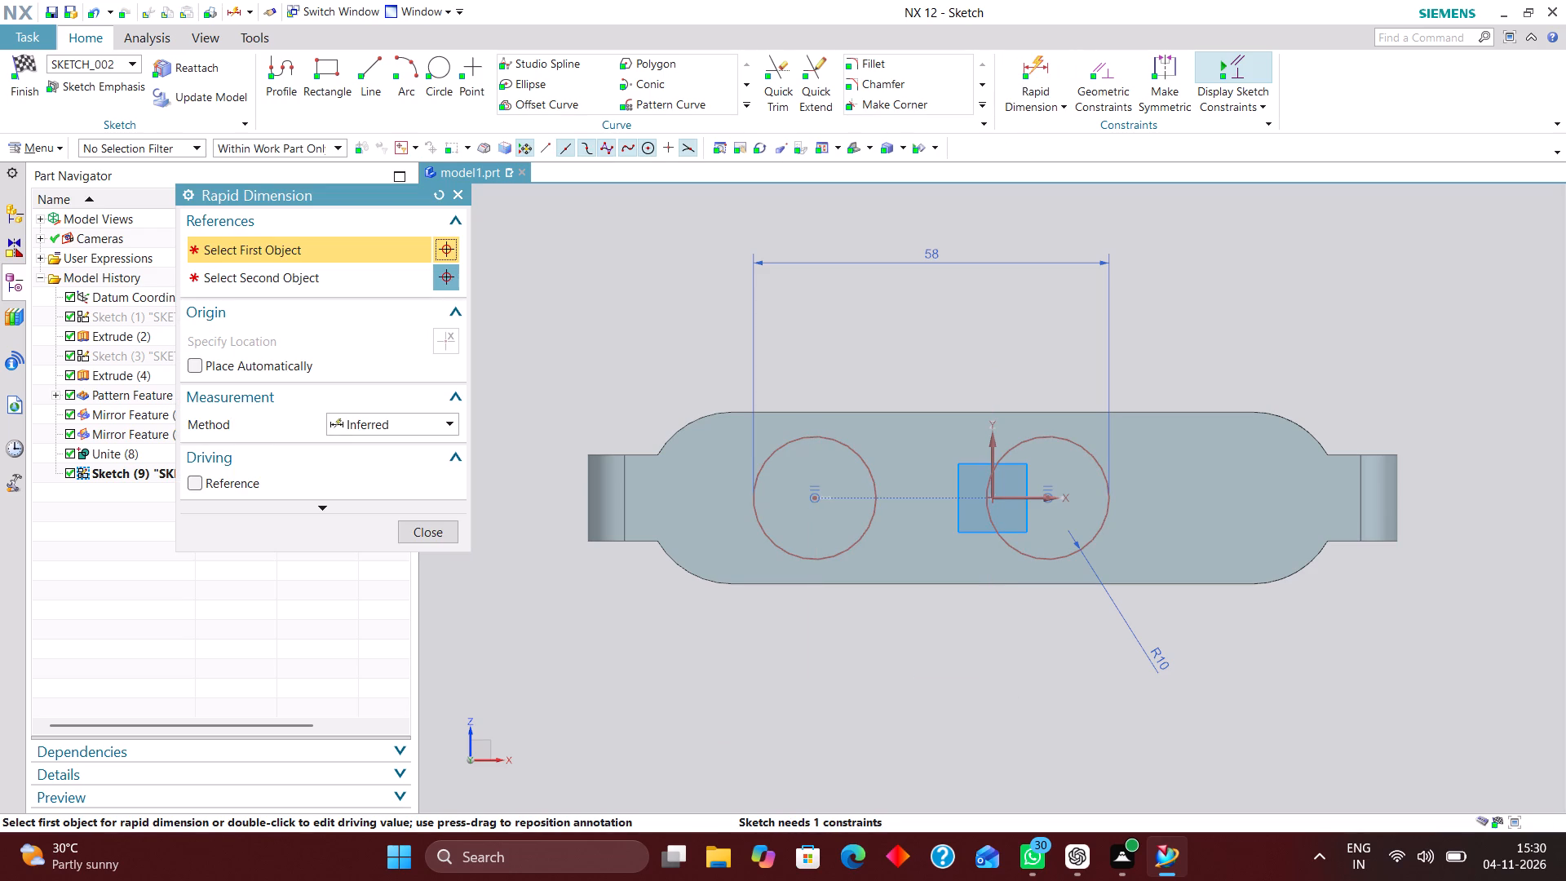
click(752, 494)
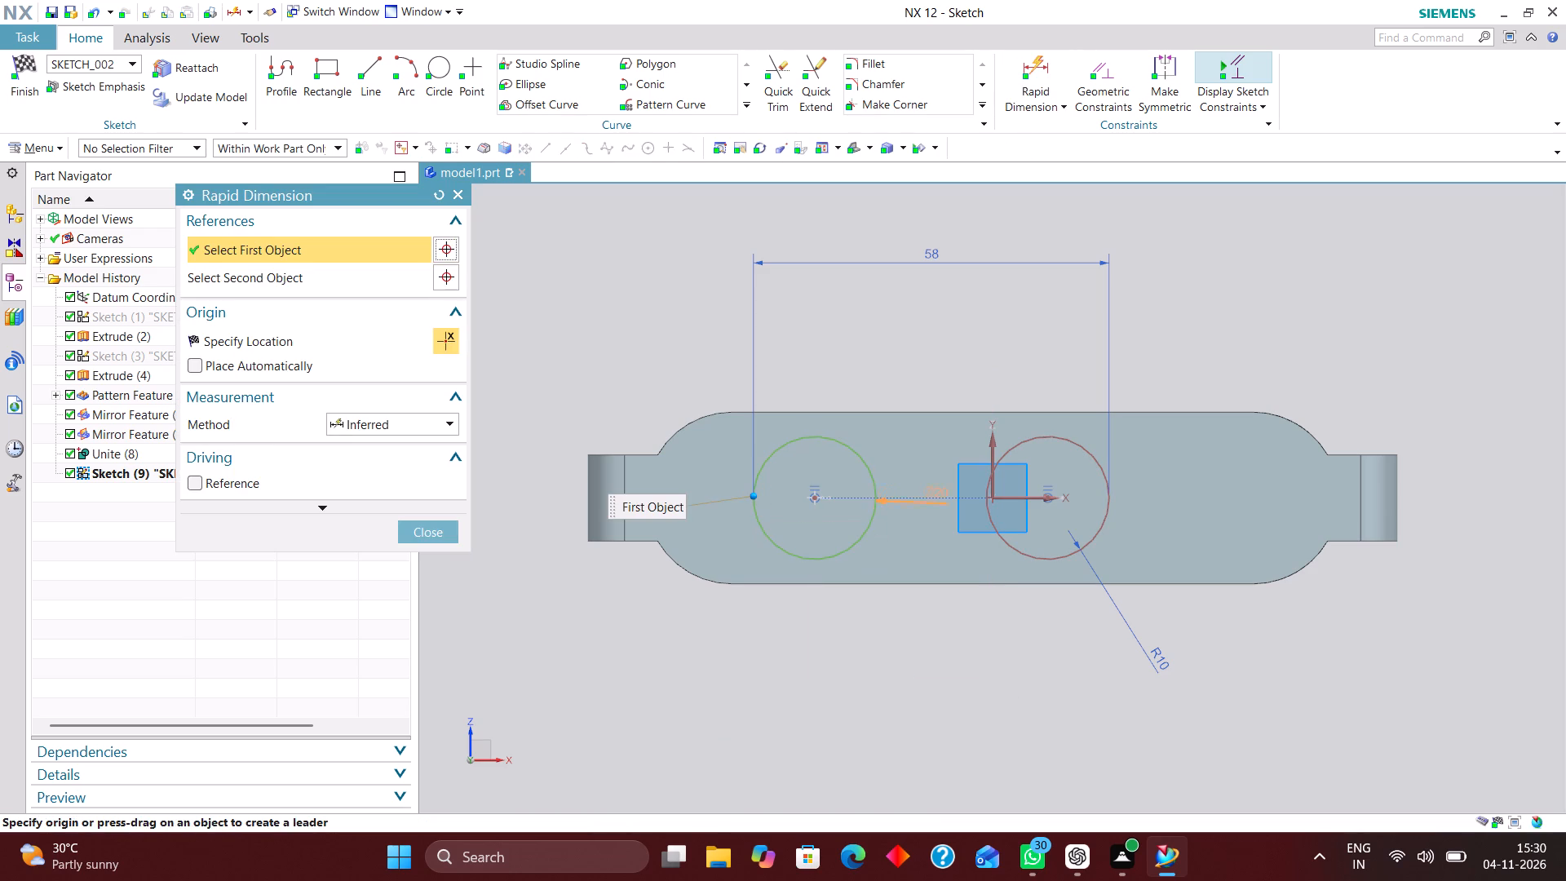
click(990, 445)
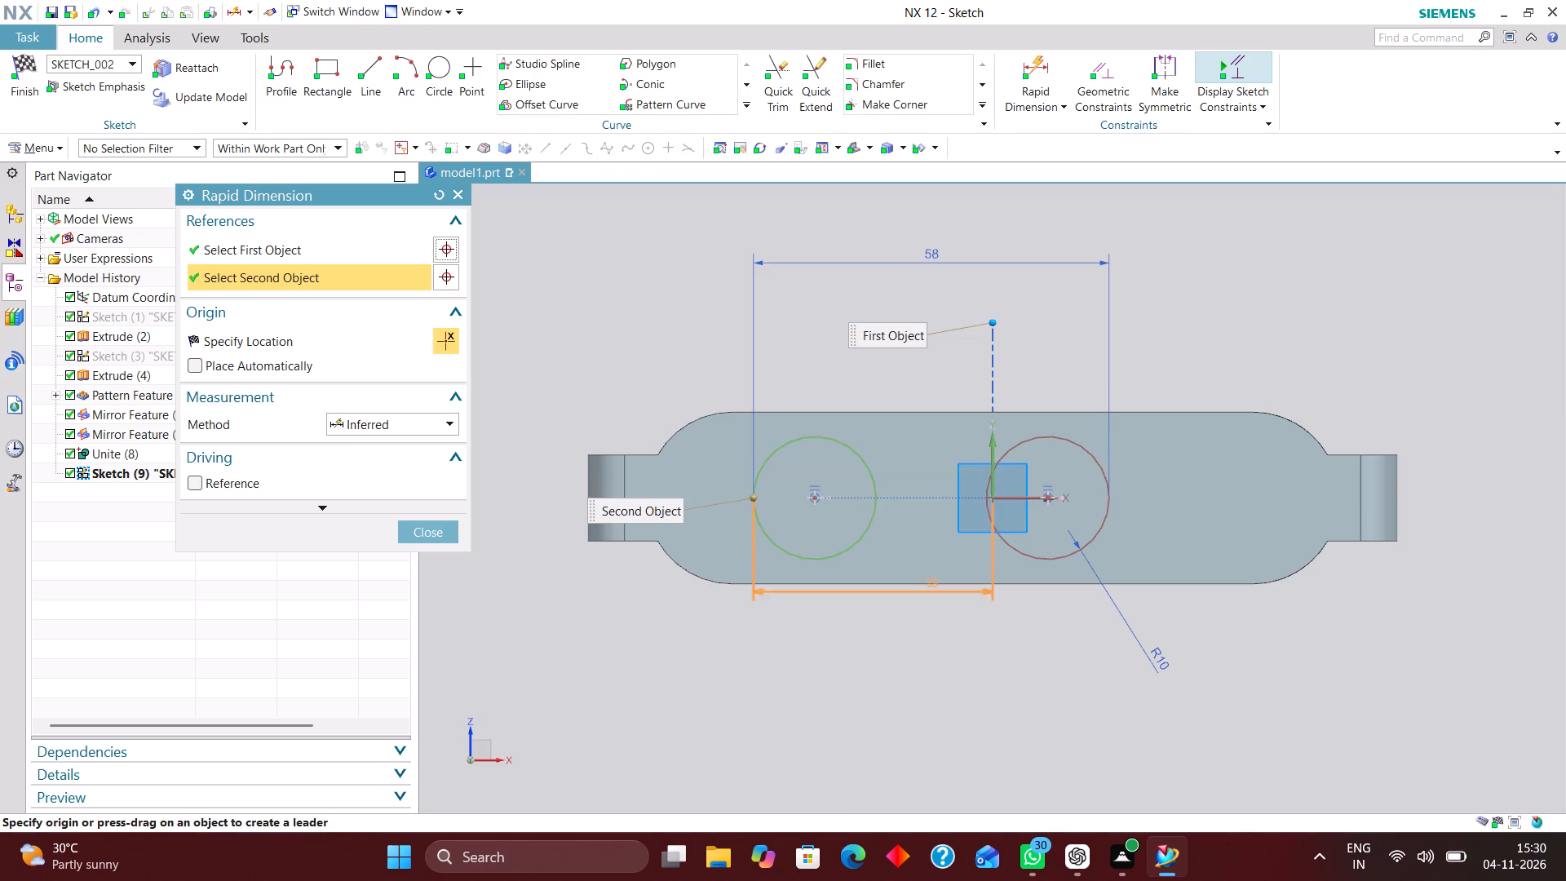
click(896, 687)
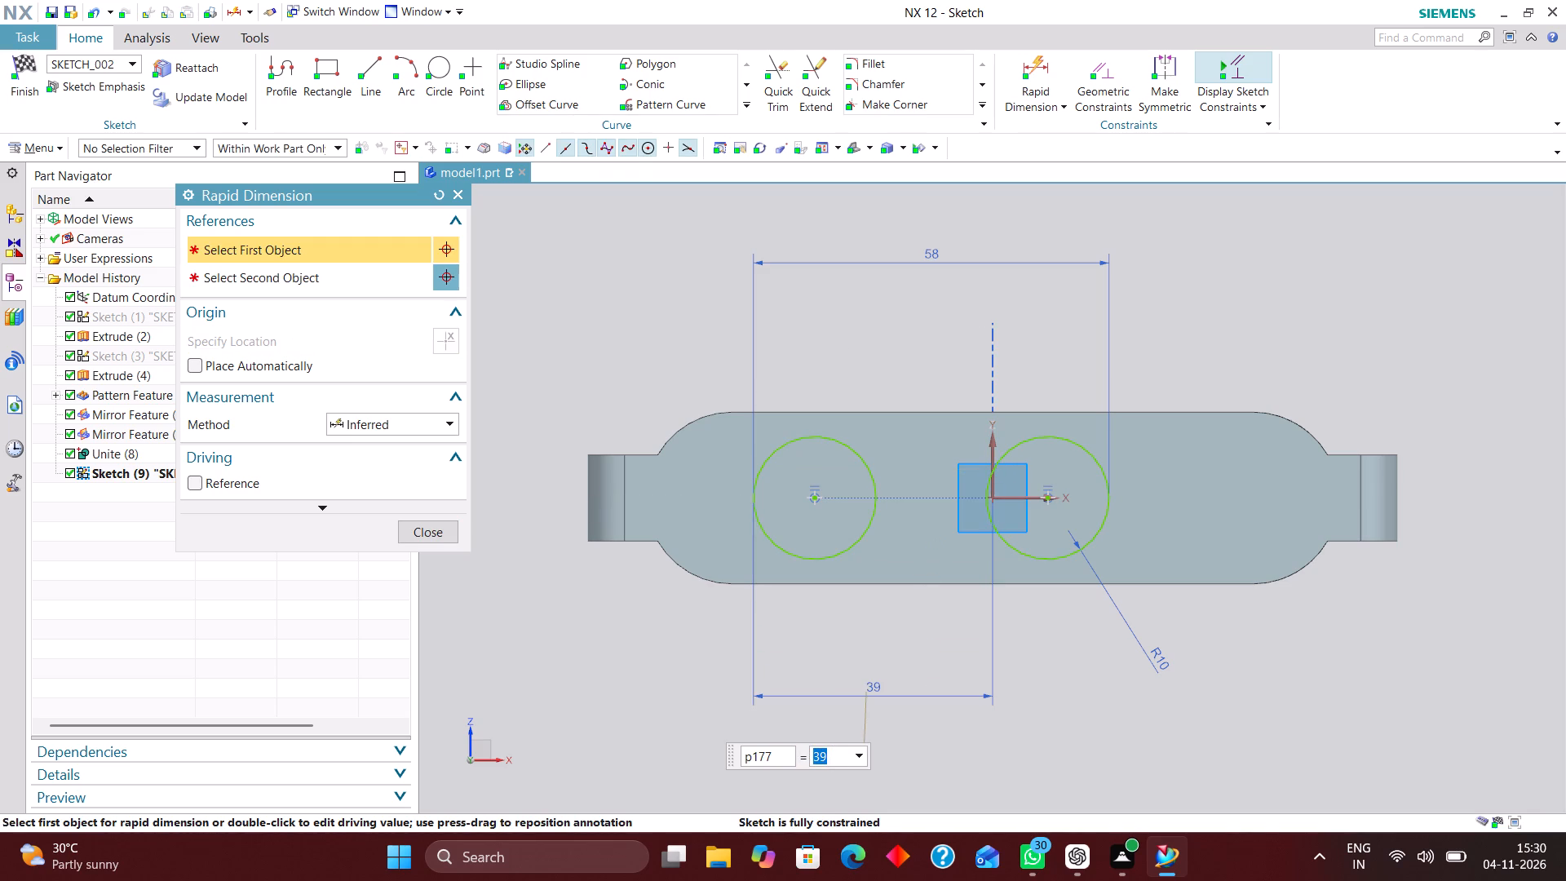
text(58/2)
key(Return)
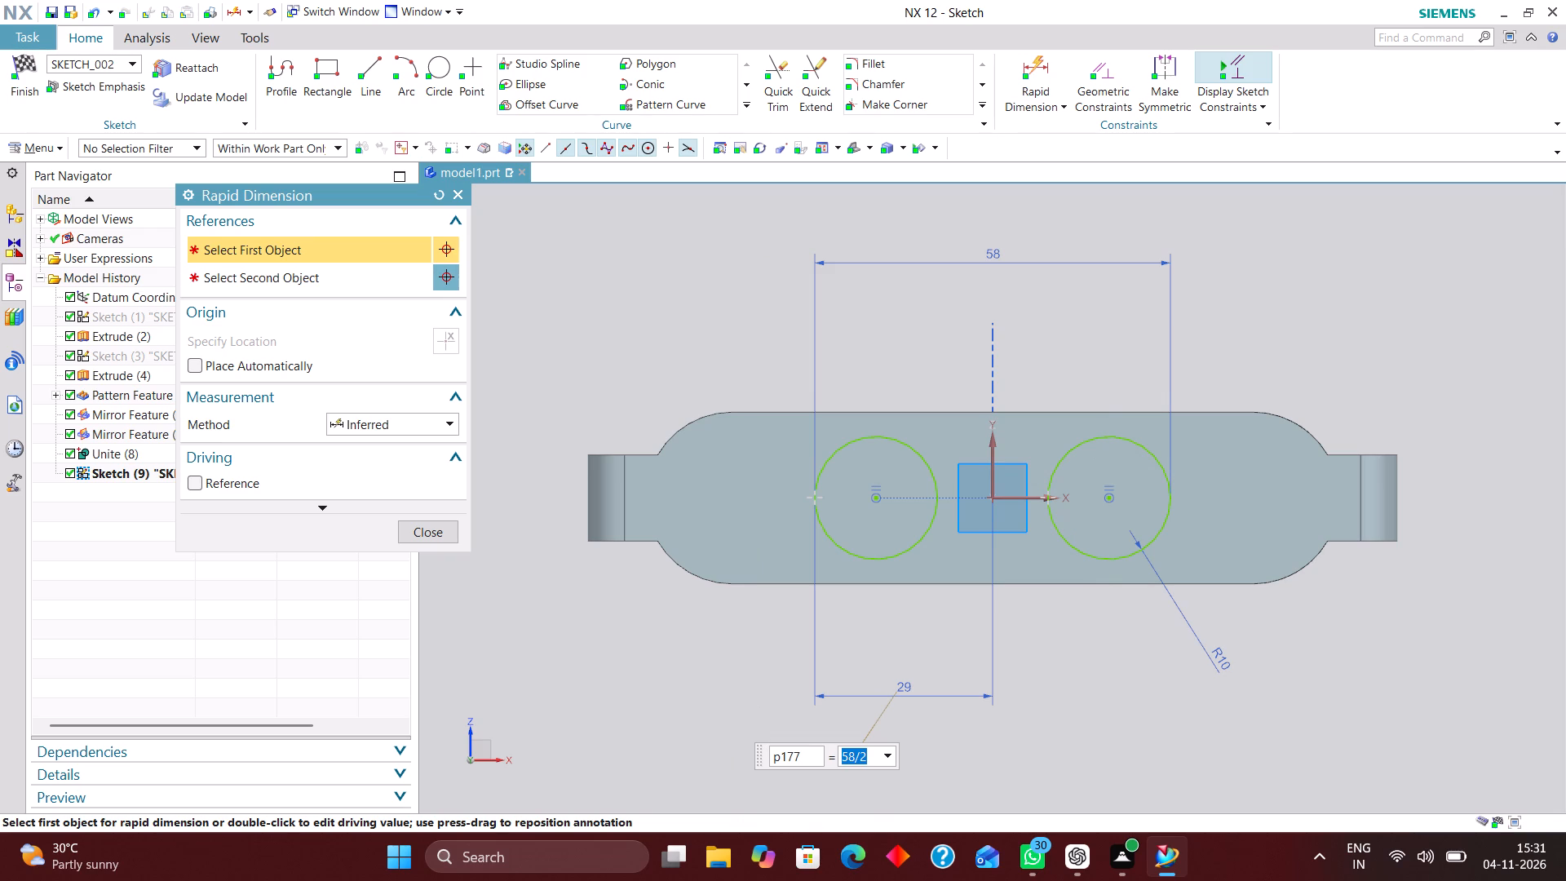
click(425, 533)
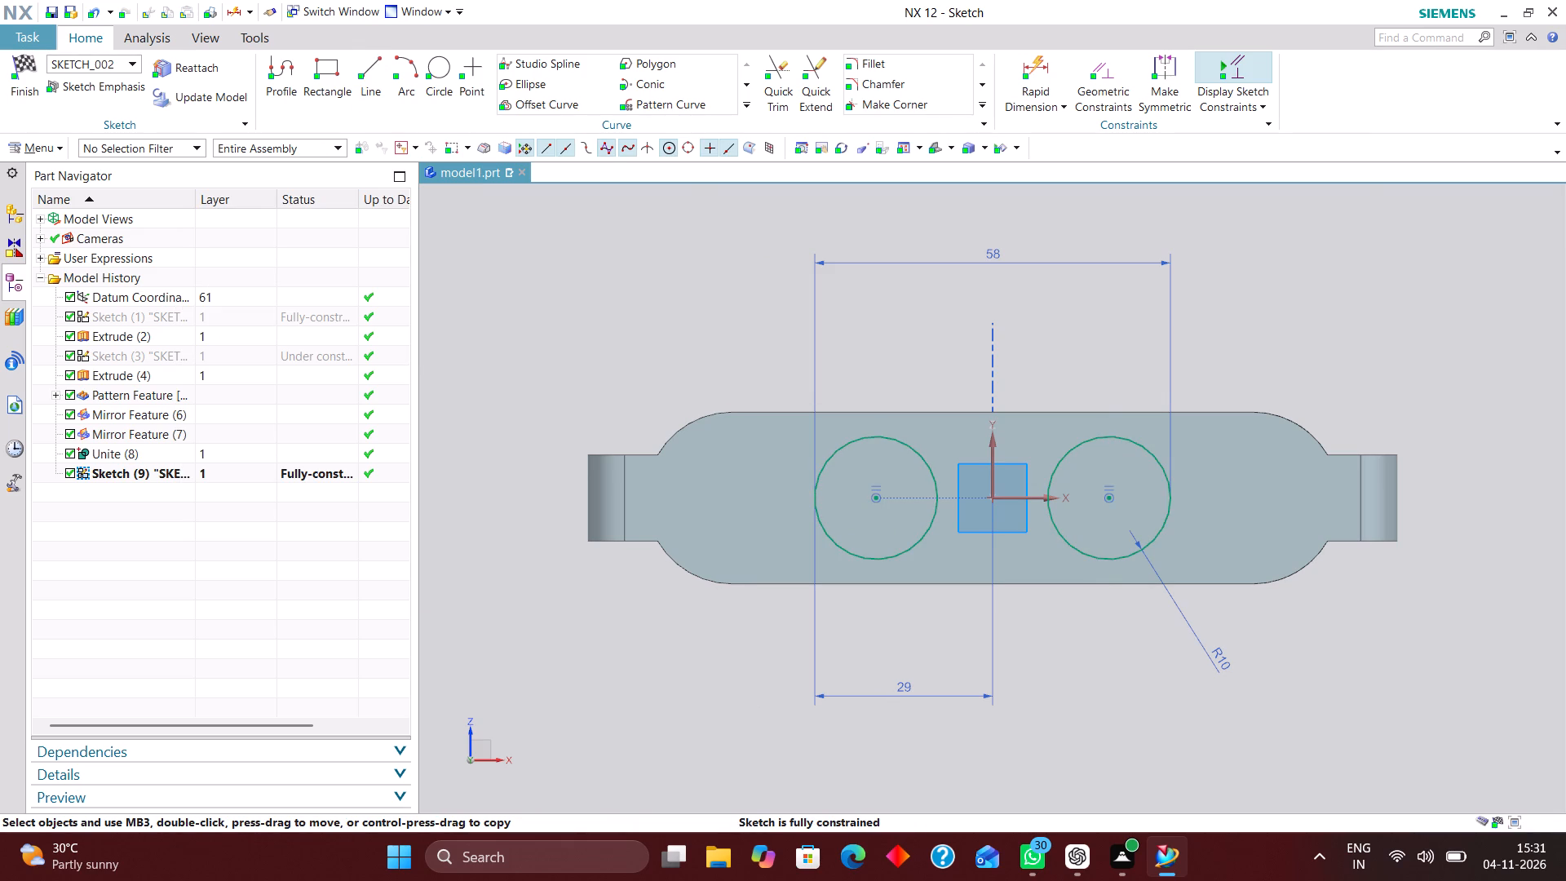
Sketch two horizontal lines spanning both circles, one just above them about 46.5 mm long and one just below them.
click(362, 64)
scroll(971, 513, up, 3)
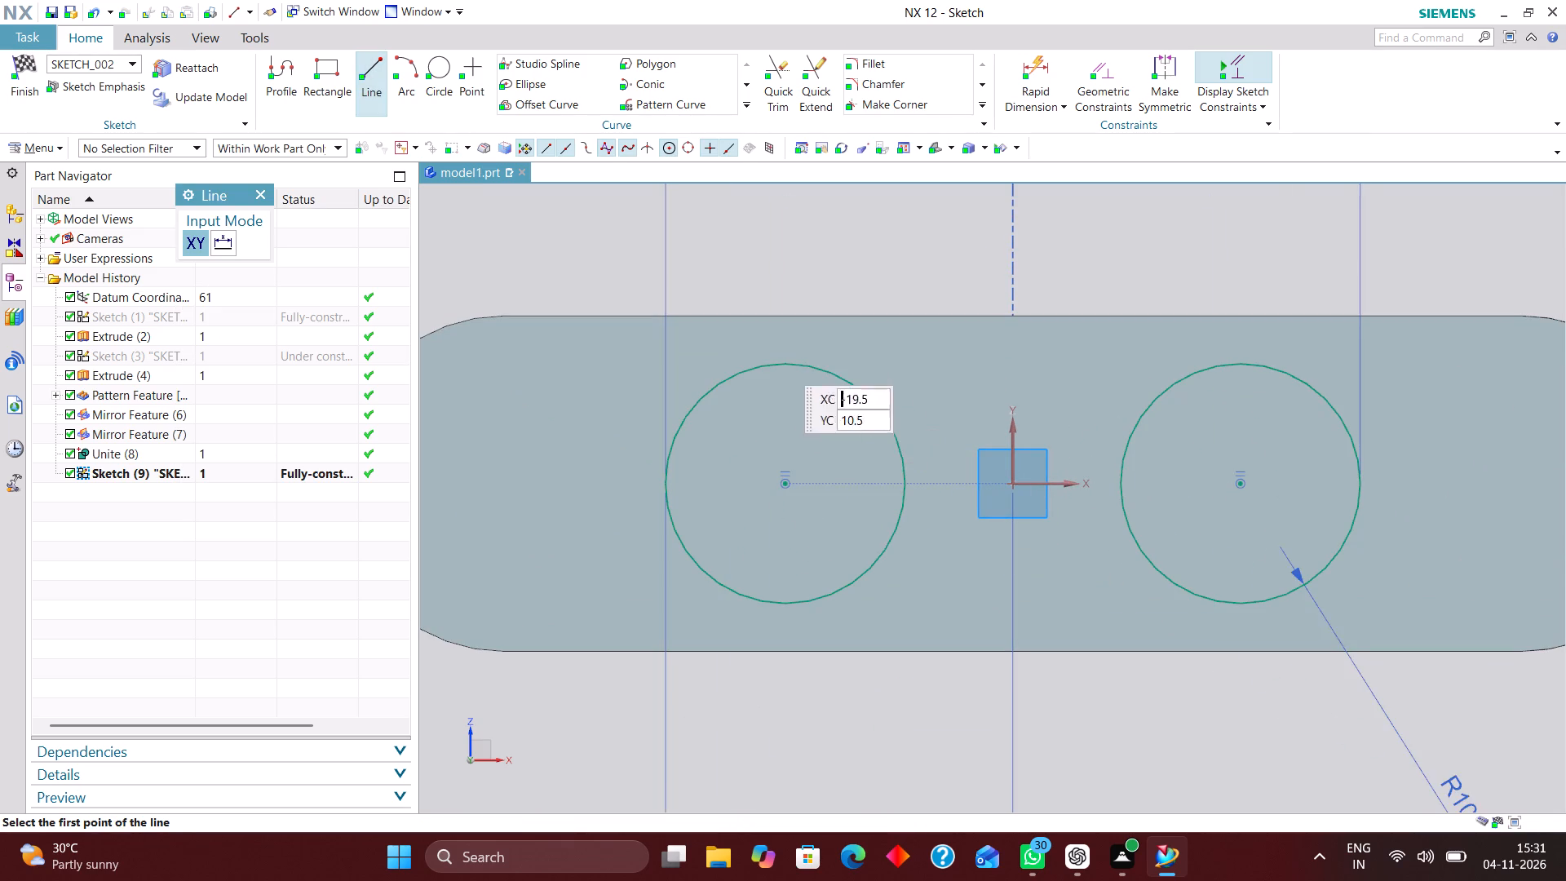
click(759, 341)
click(1316, 358)
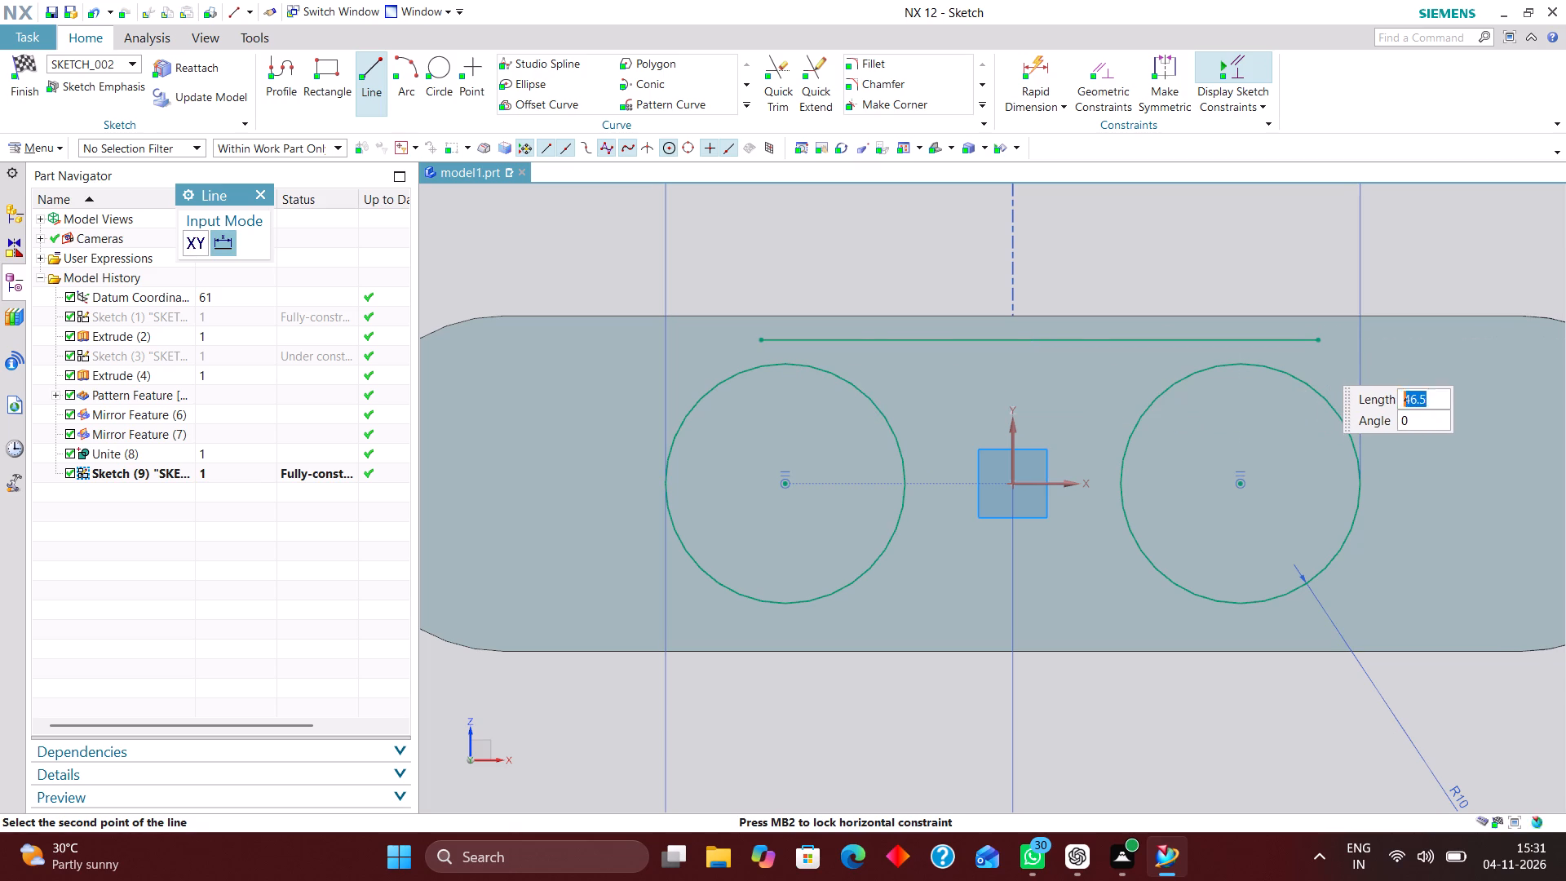
click(802, 618)
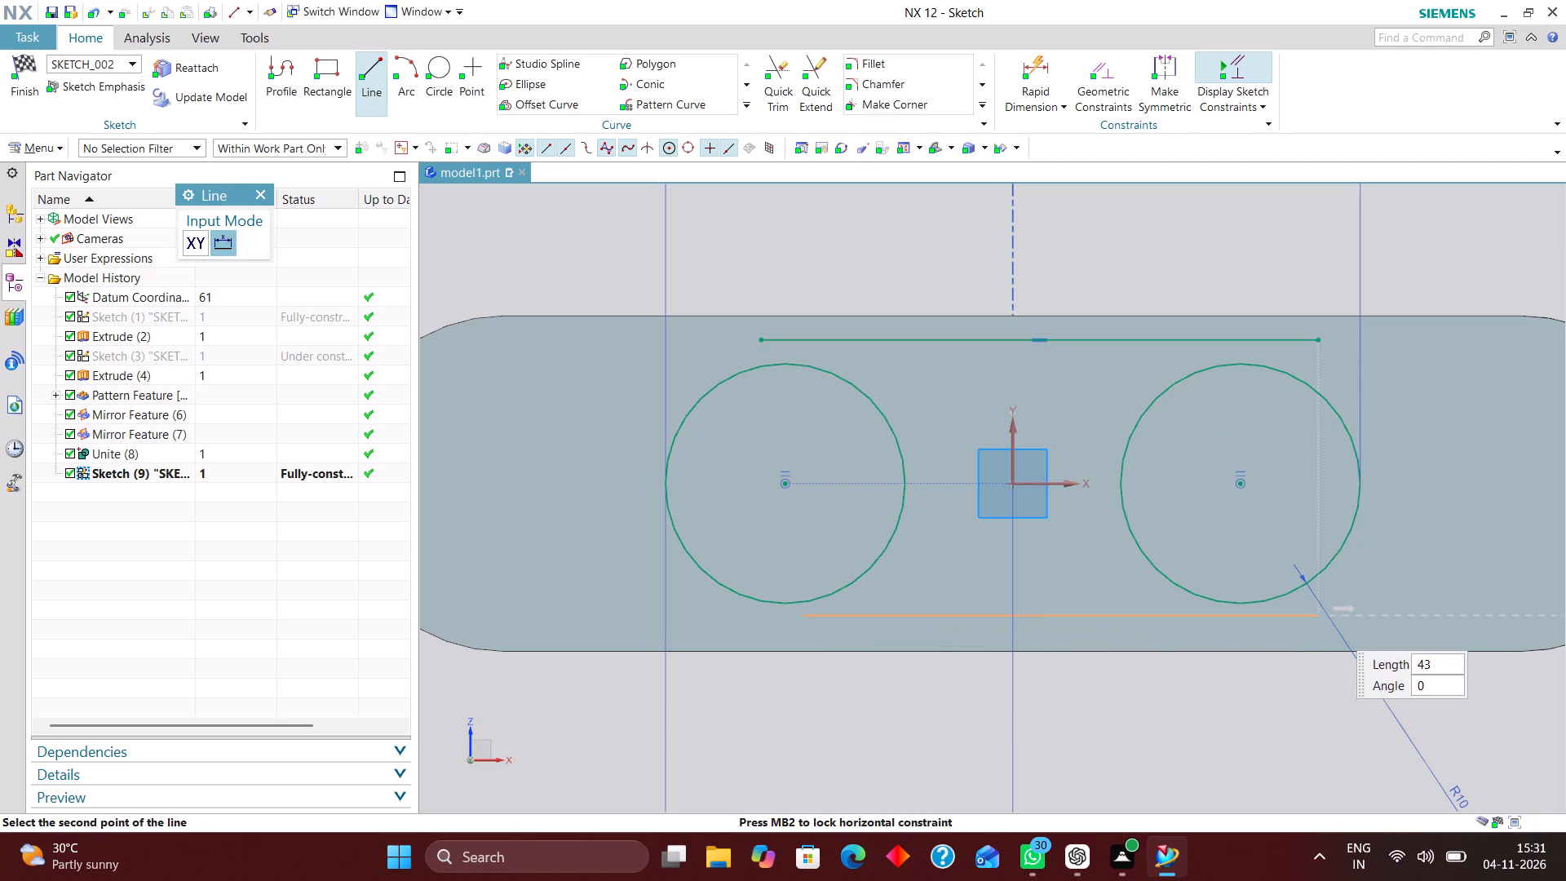
click(1331, 622)
Constrain both horizontal lines tangent to the -X circle, the upper line at its top and the lower line at its bottom.
click(1110, 74)
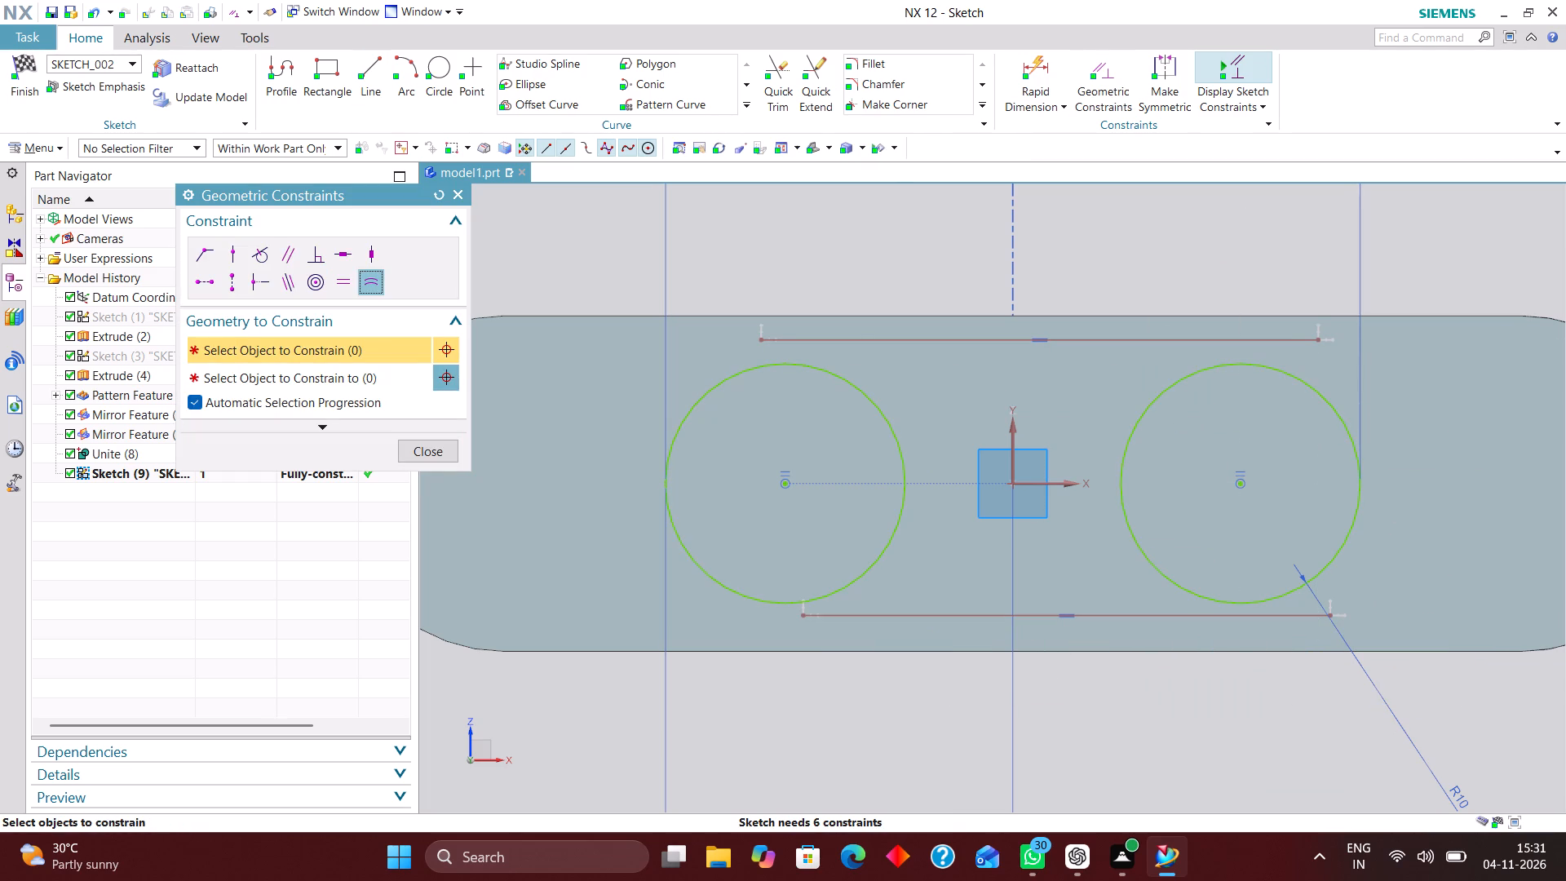
click(261, 250)
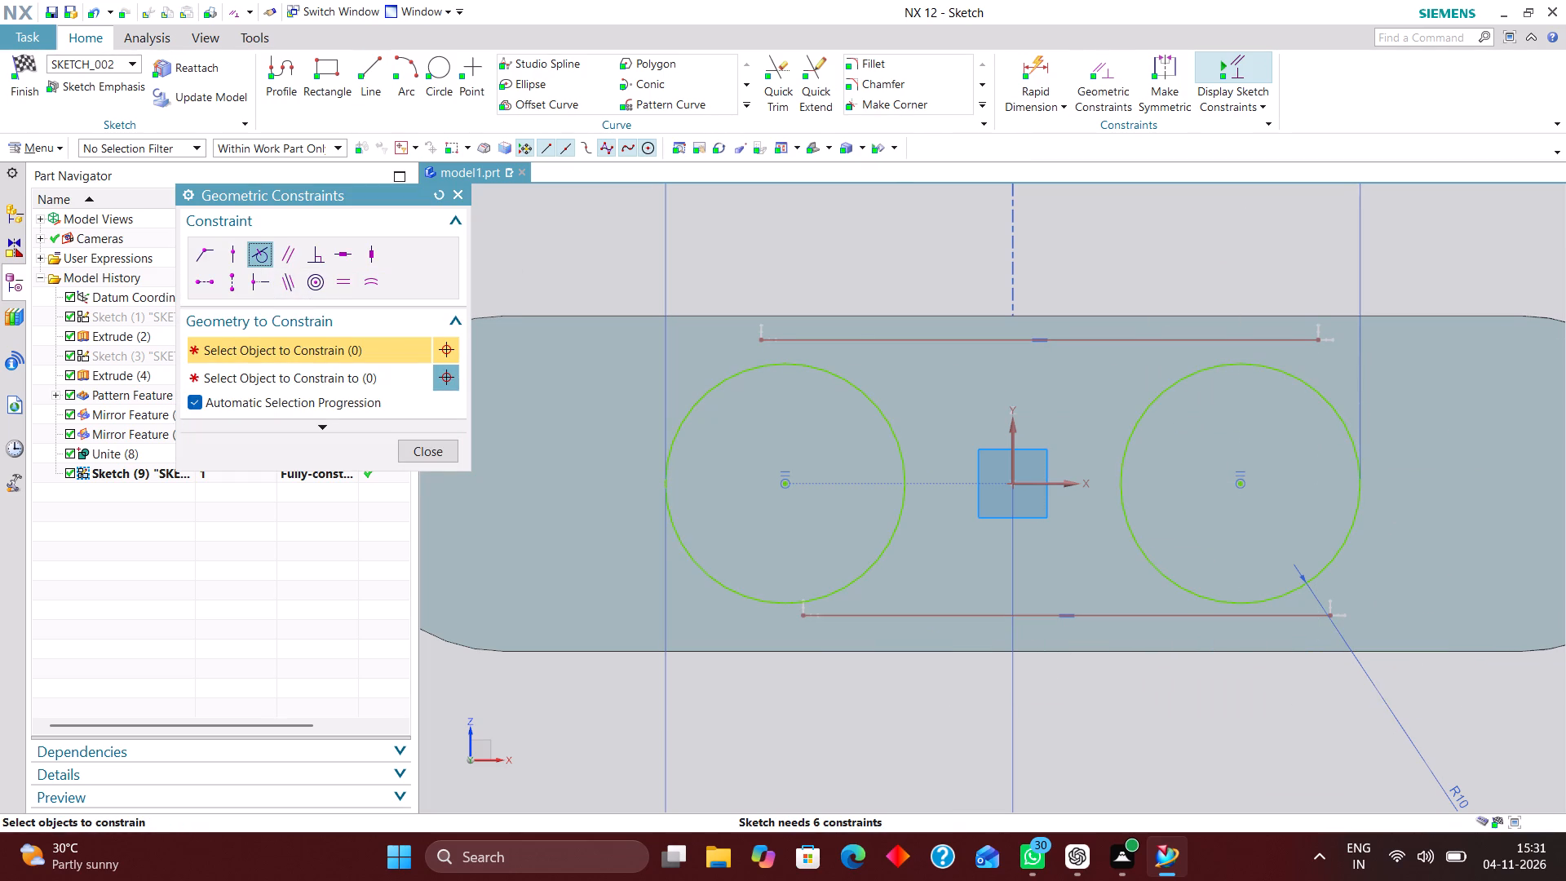
click(723, 371)
click(842, 332)
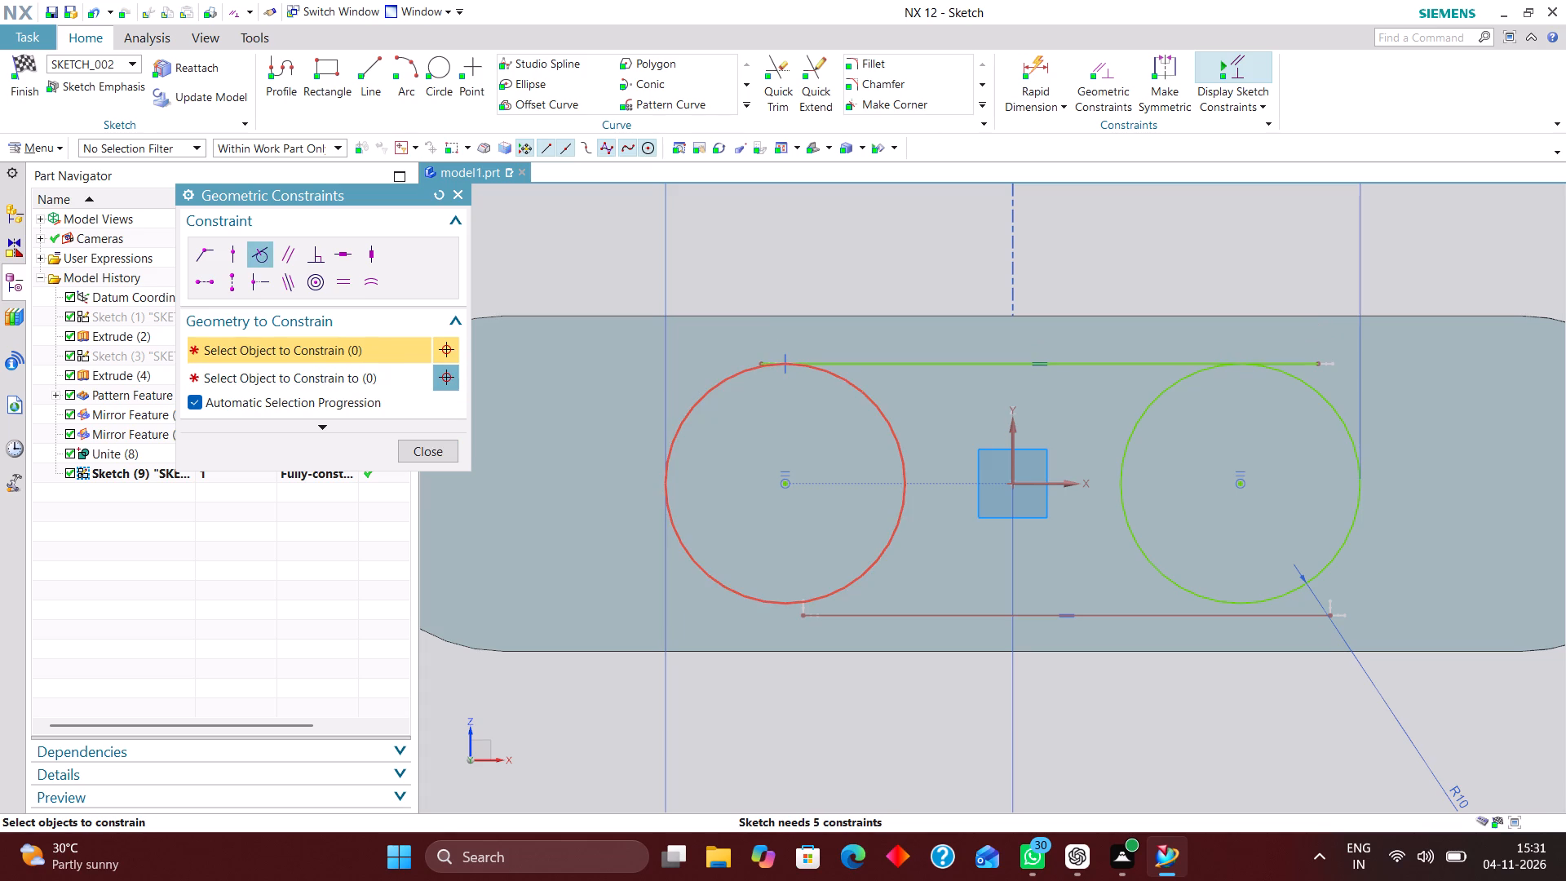
click(878, 553)
click(884, 613)
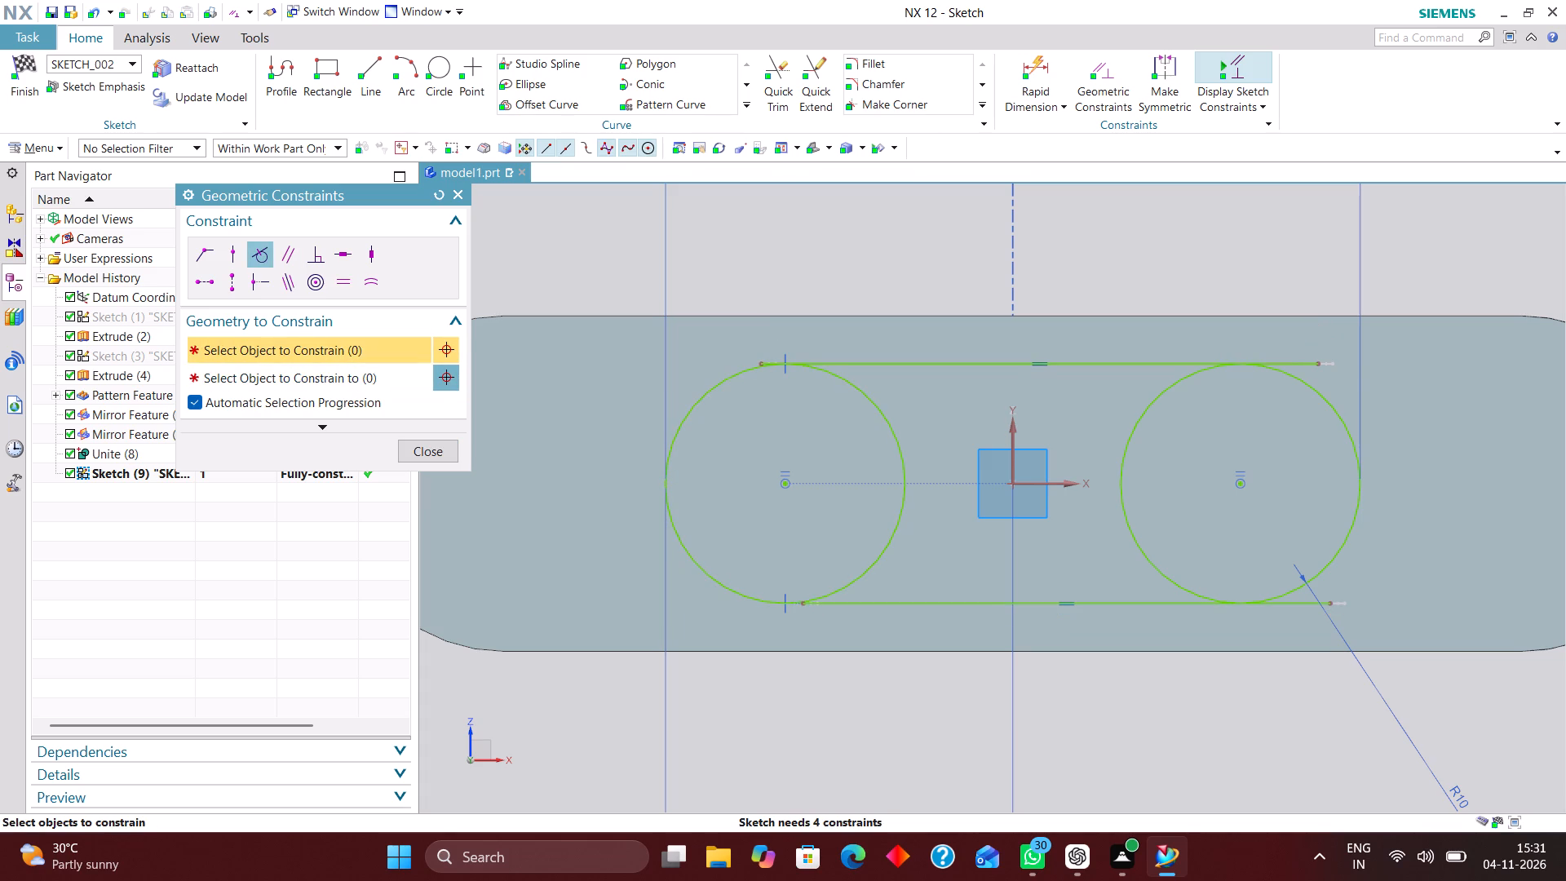
Add Point on Curve constraints placing the end points of both horizontal lines on the -X and +X circles.
click(240, 257)
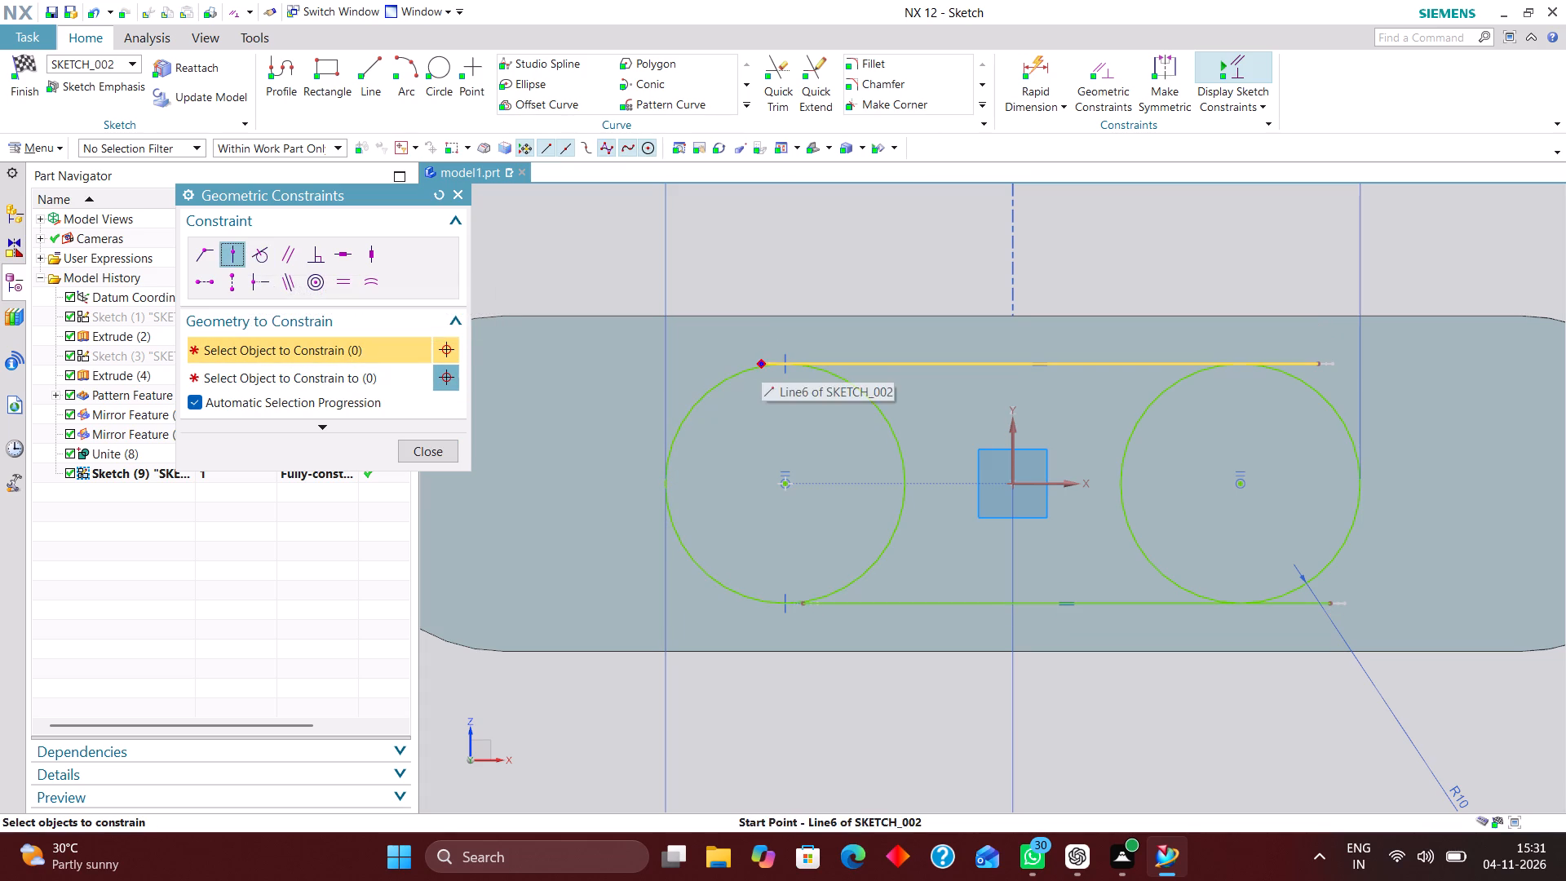
click(761, 361)
click(738, 367)
click(806, 611)
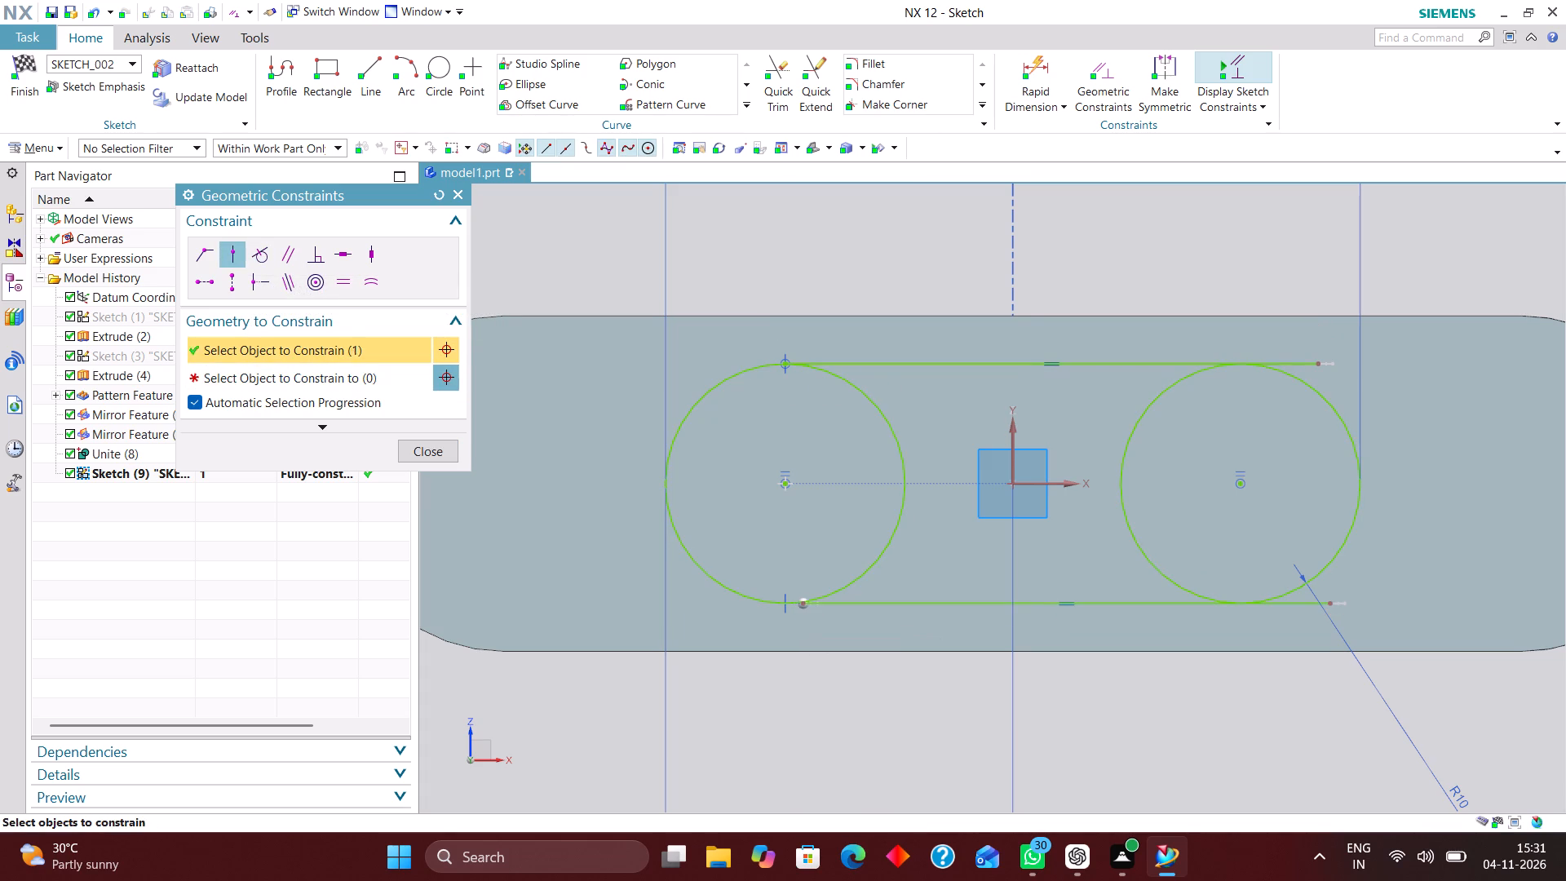
click(751, 595)
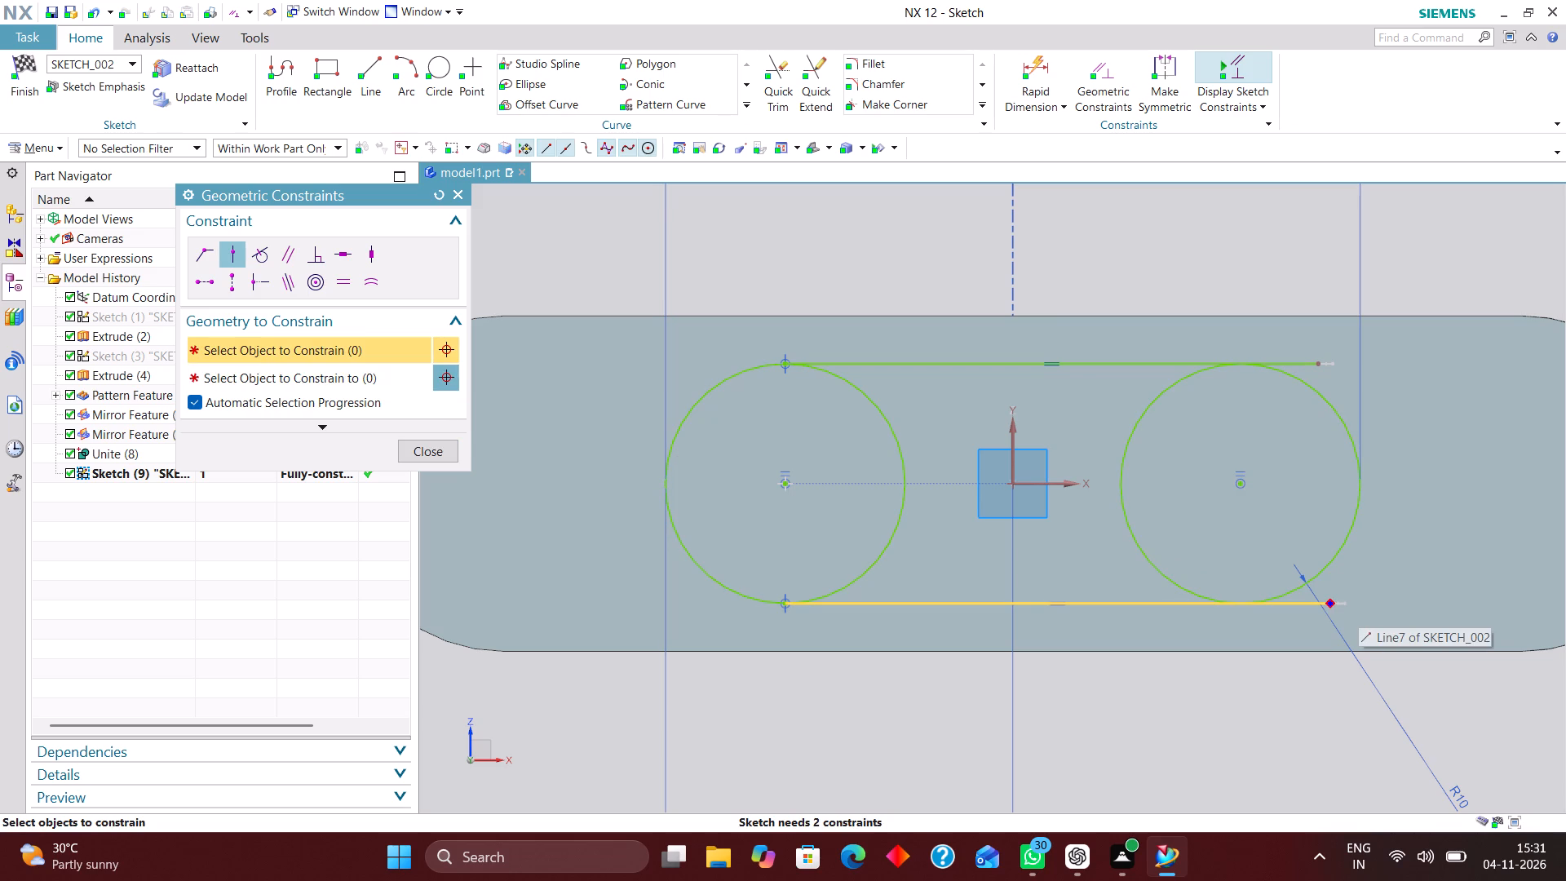
click(1329, 609)
click(1334, 548)
click(1323, 361)
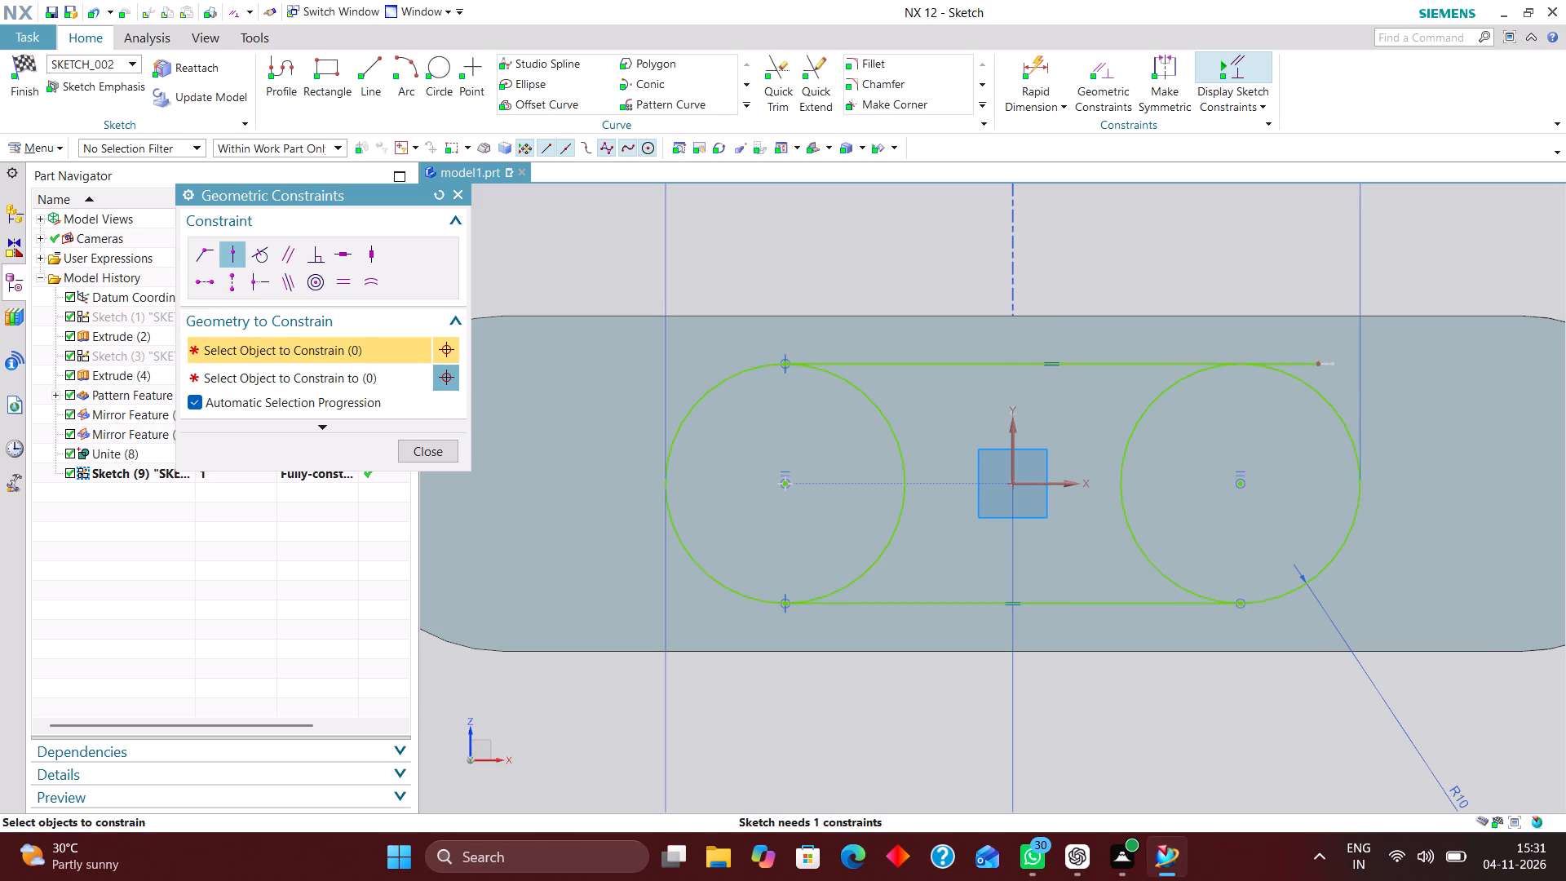
click(1333, 405)
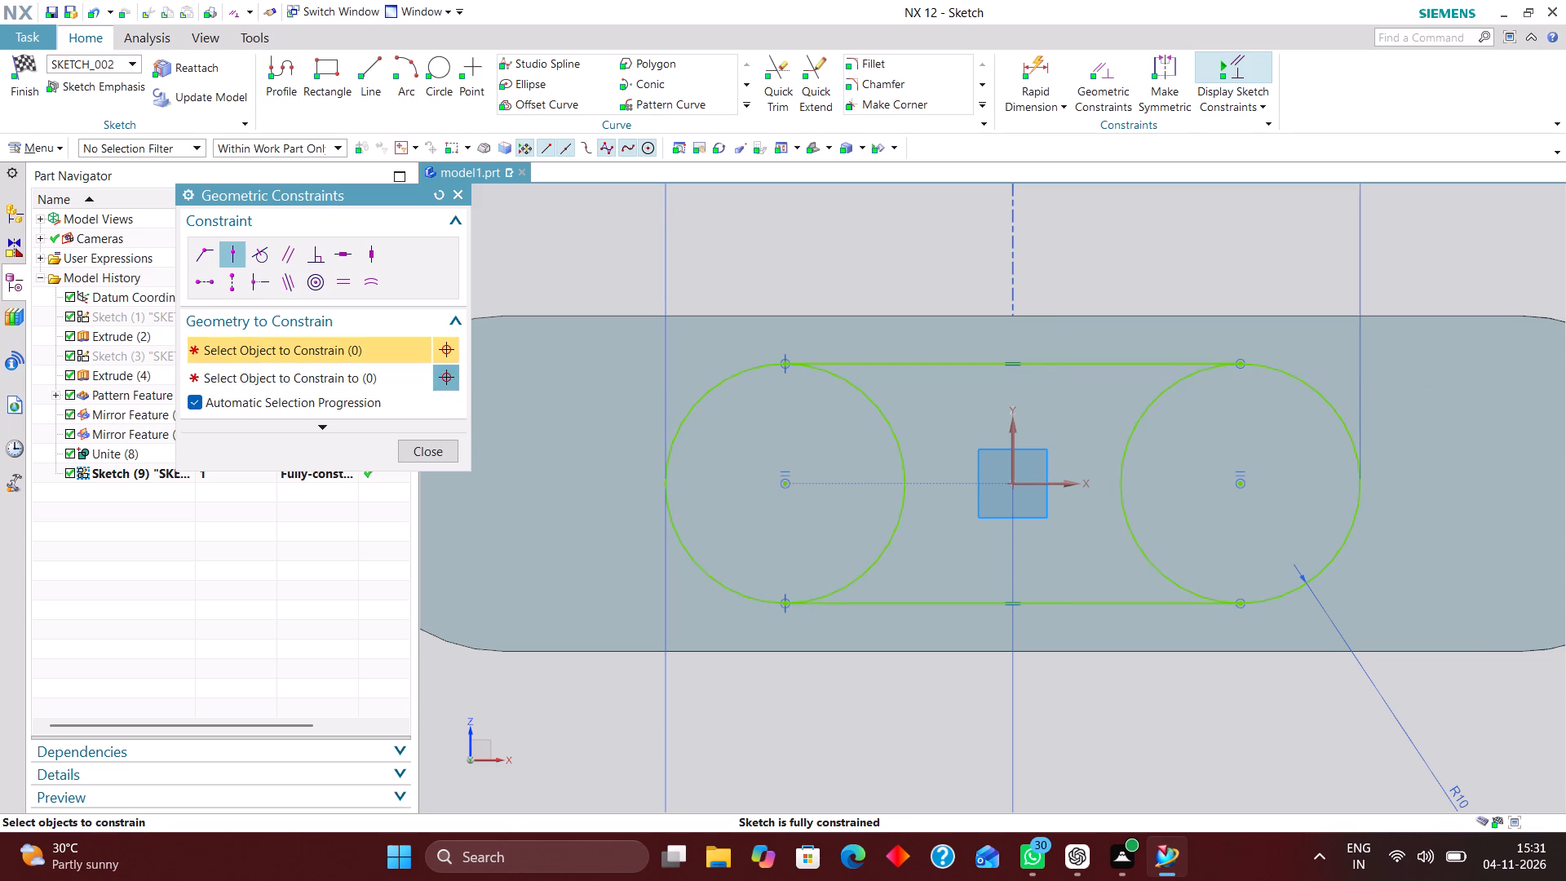
click(436, 448)
Trim the inner halves of both circles to leave a closed slot outline, and finish the sketch.
click(790, 80)
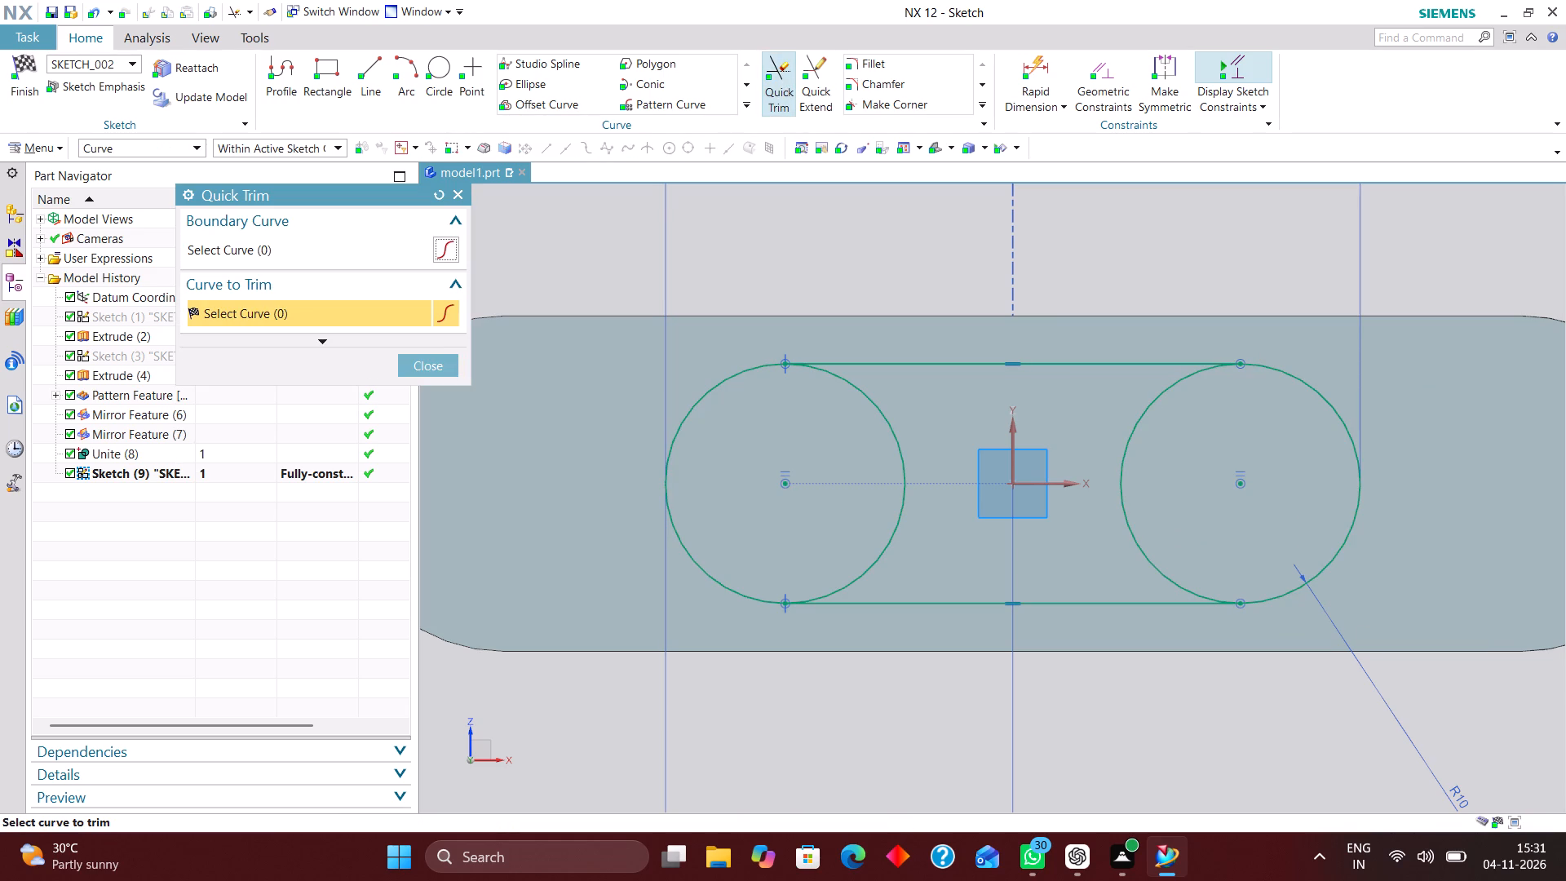
click(886, 427)
click(1119, 468)
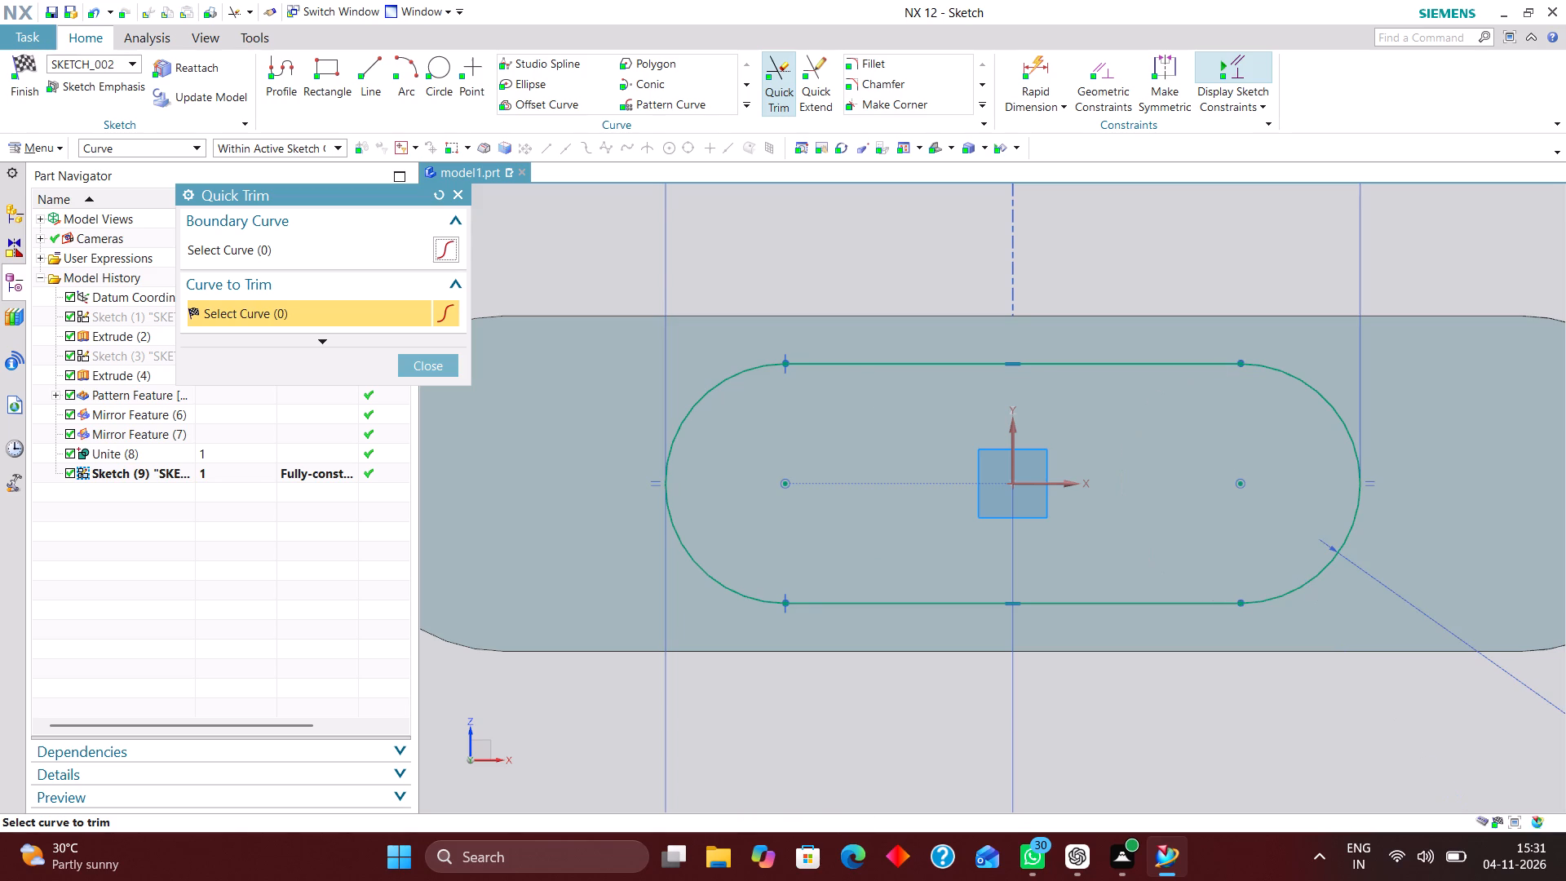
click(419, 359)
click(34, 66)
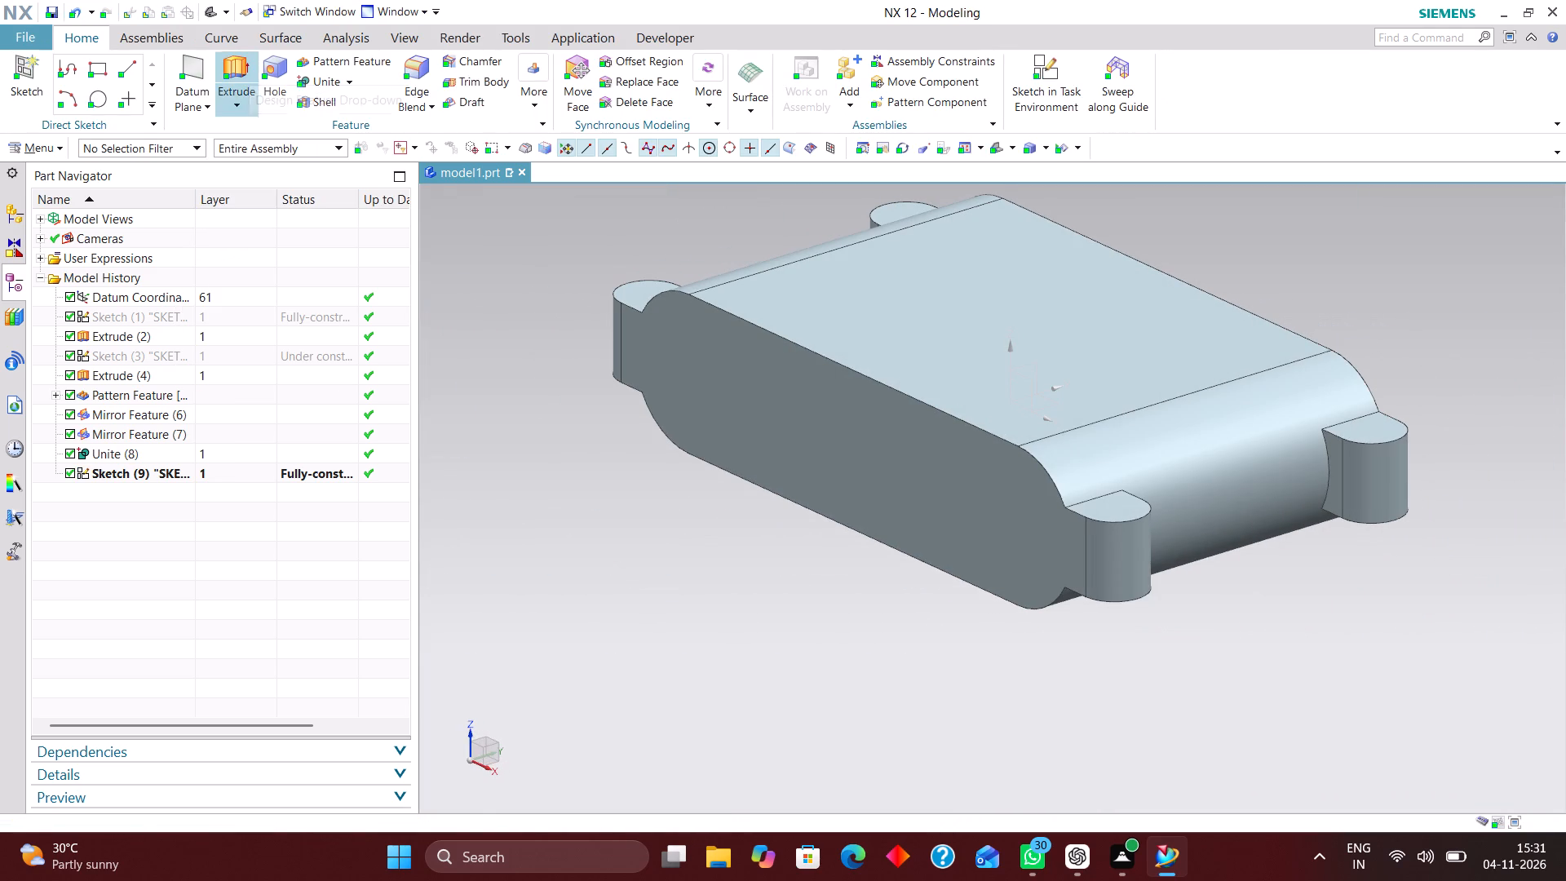
Extrude the slot profile toward -Y from 0 to an end distance of 33-2.5 mm, with Boolean set to None.
click(245, 65)
click(134, 470)
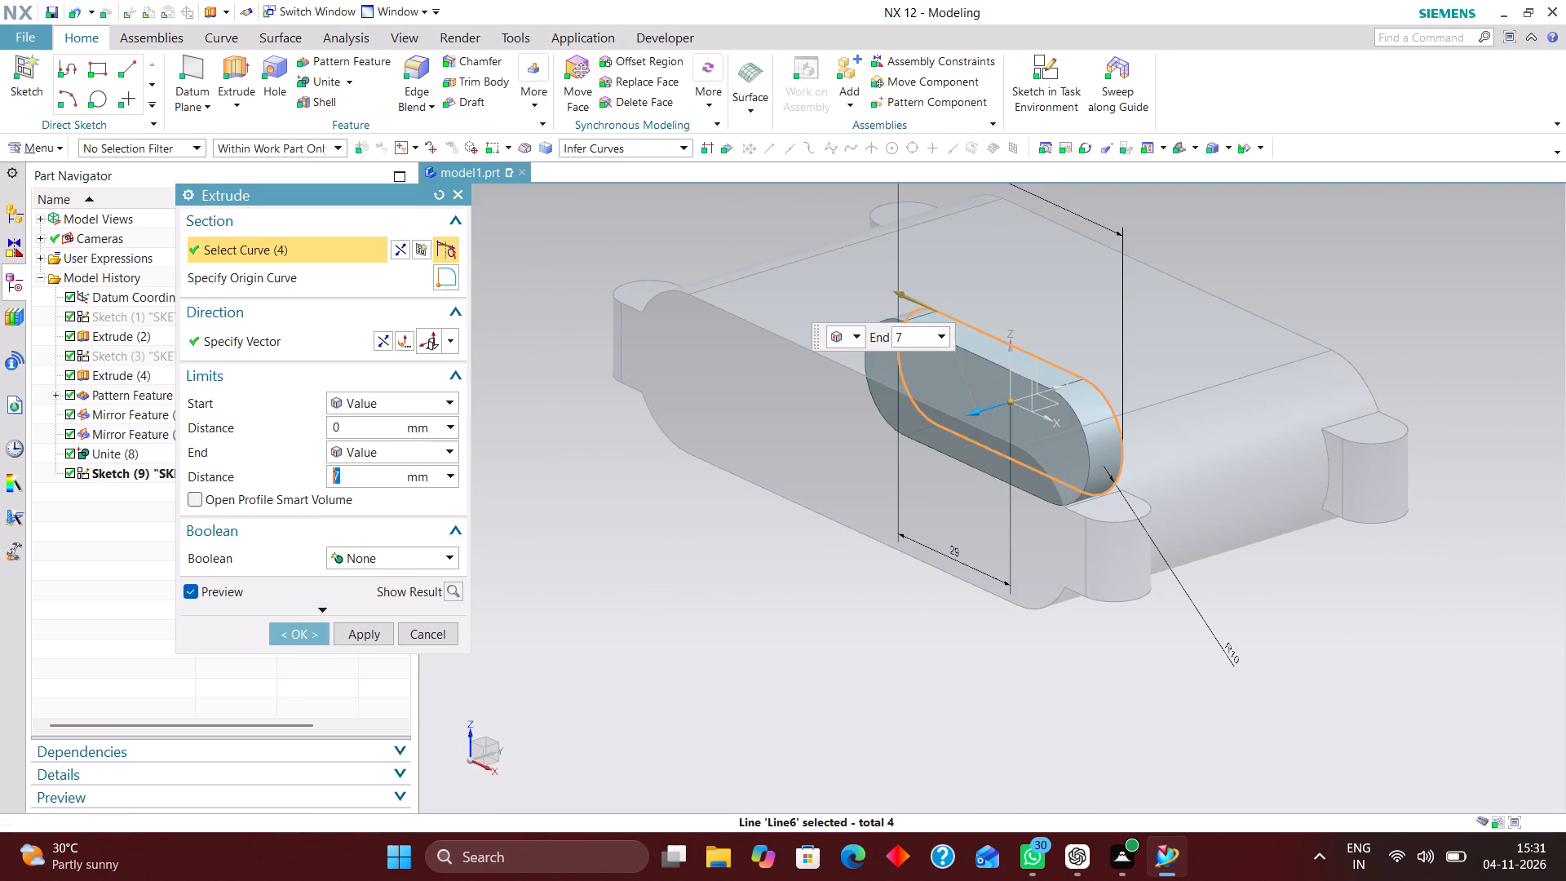
middle_drag(1396, 357, 1349, 355)
right_drag(1396, 328, 1095, 328)
middle_drag(1079, 422, 1111, 443)
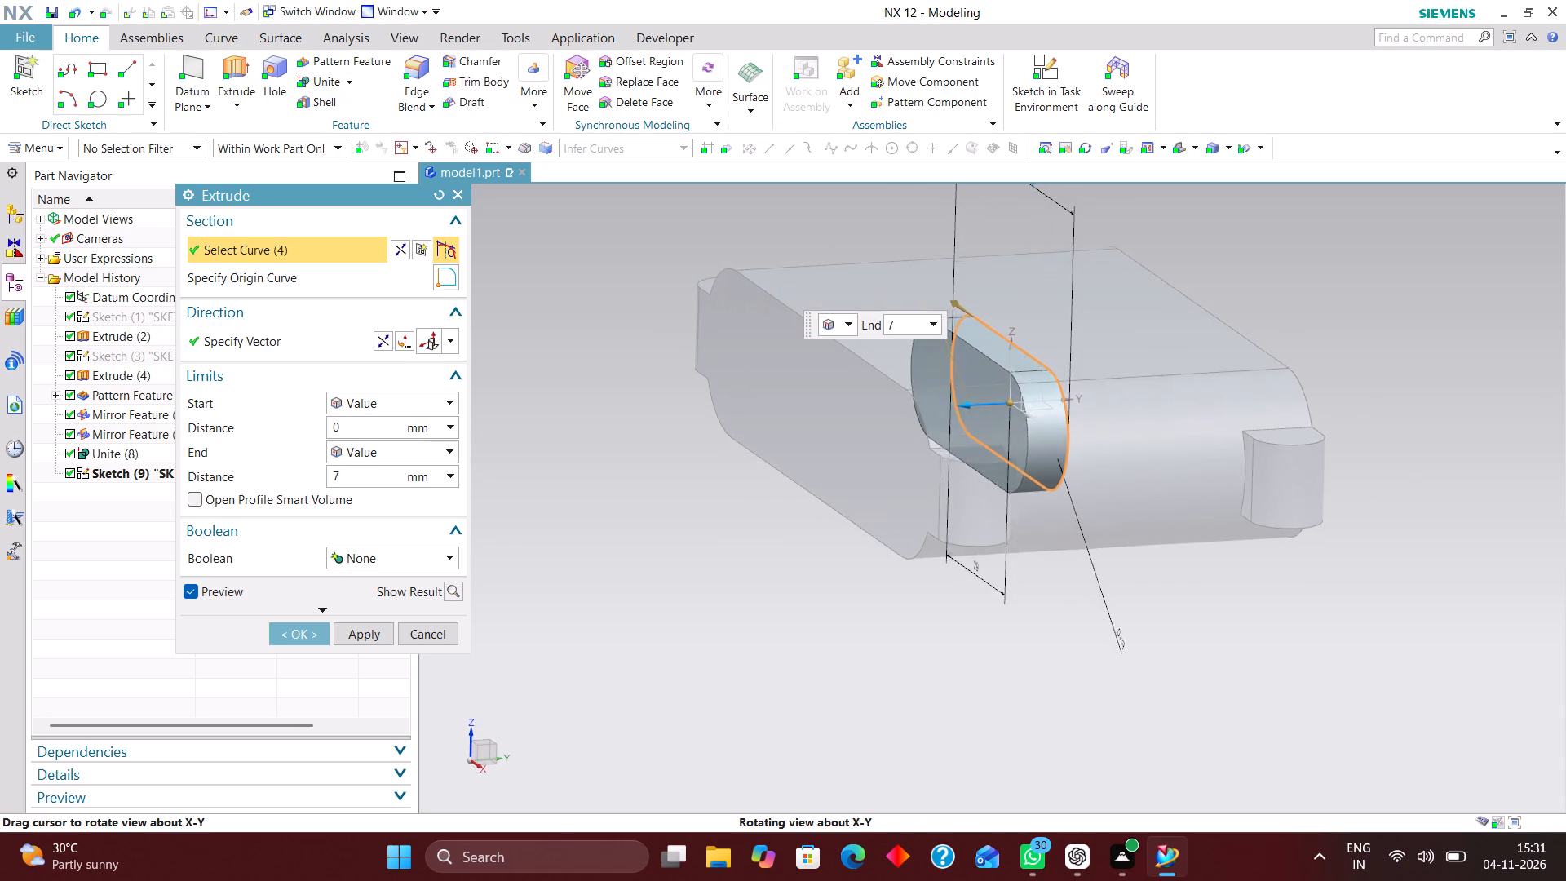
middle_drag(1111, 443, 1112, 444)
drag(964, 407, 825, 401)
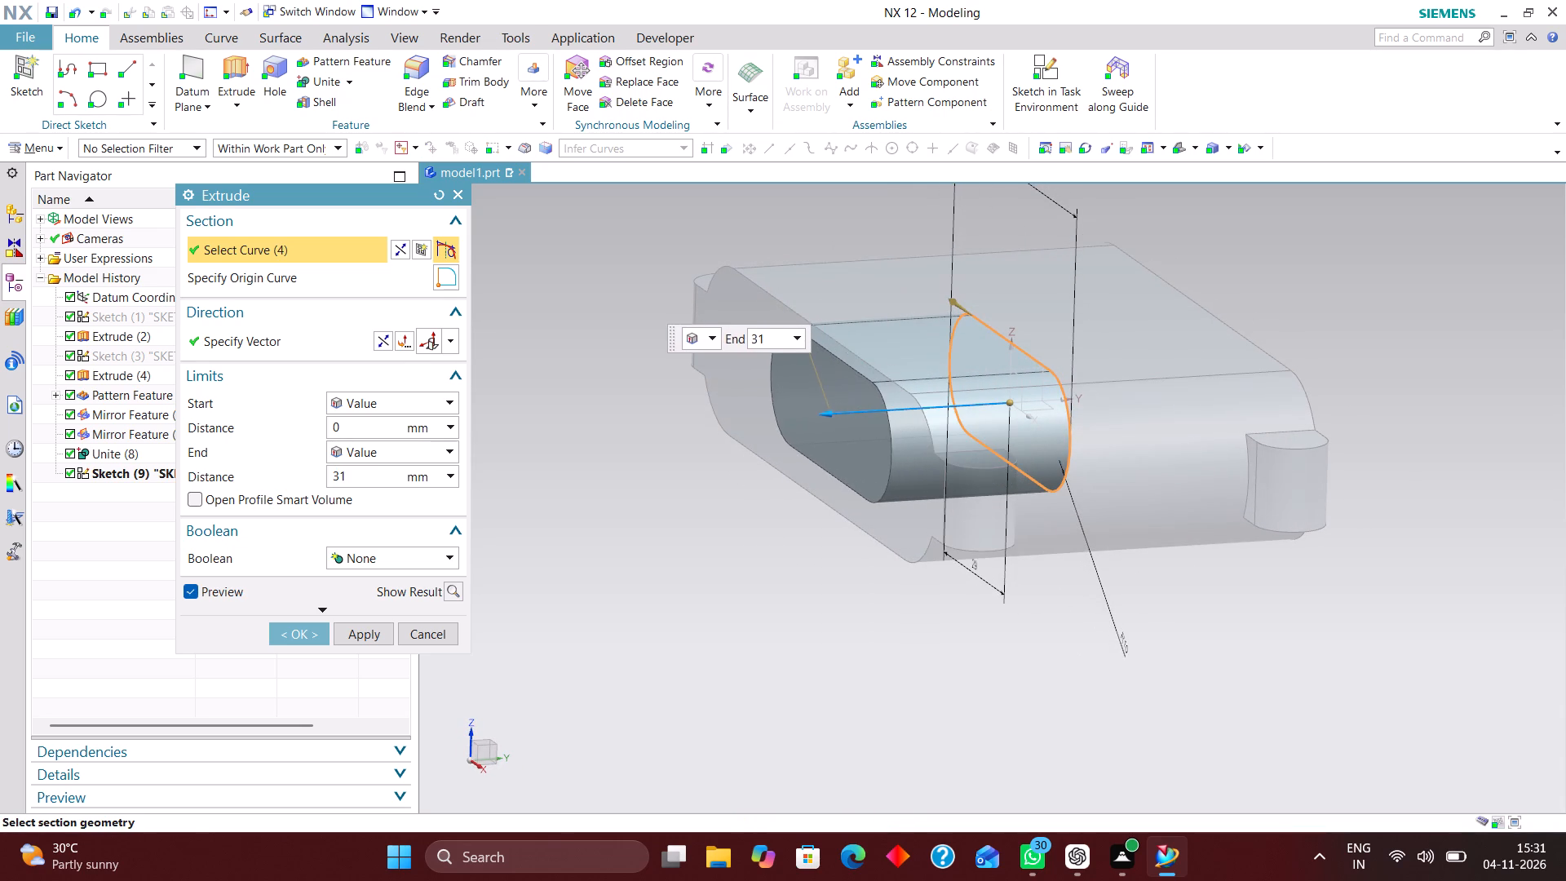
drag(825, 401, 802, 394)
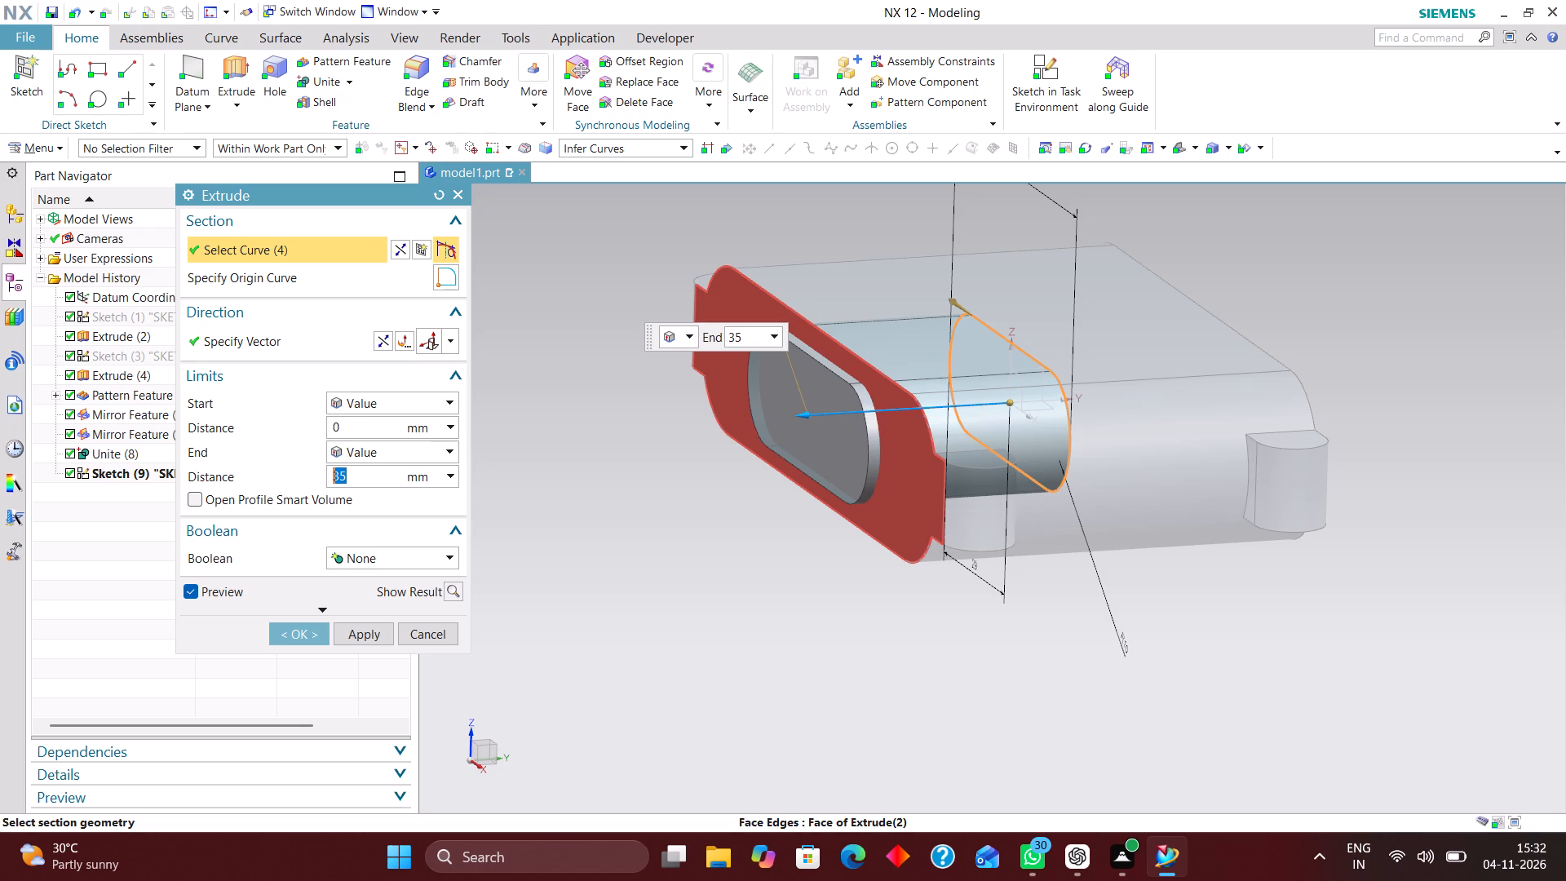
right_drag(1334, 361, 1214, 363)
scroll(818, 374, up, 3)
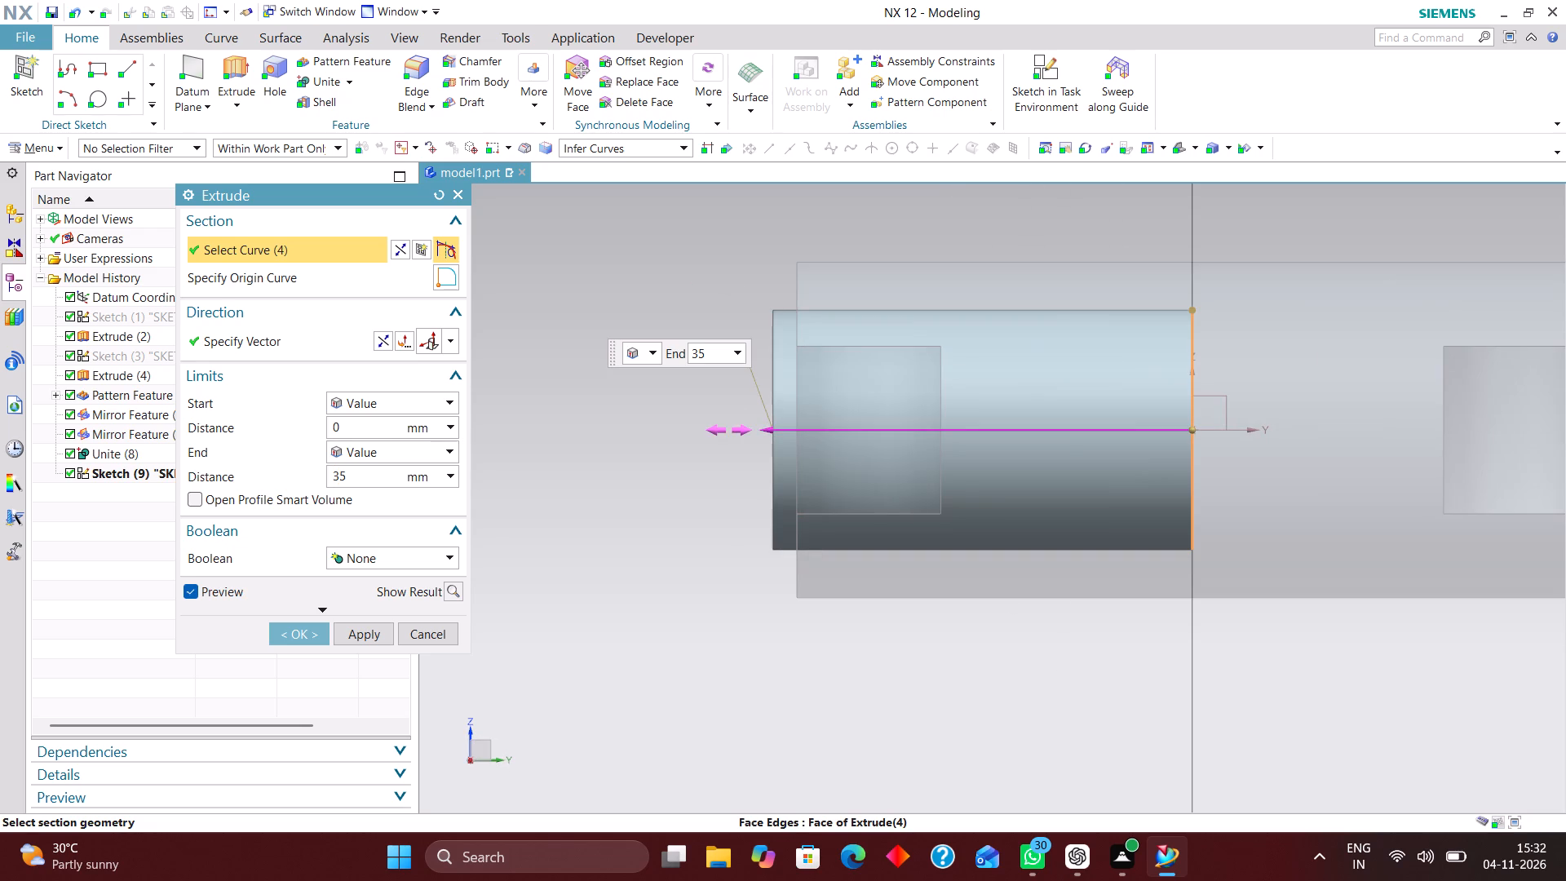
drag(772, 429, 798, 425)
scroll(839, 406, up, 3)
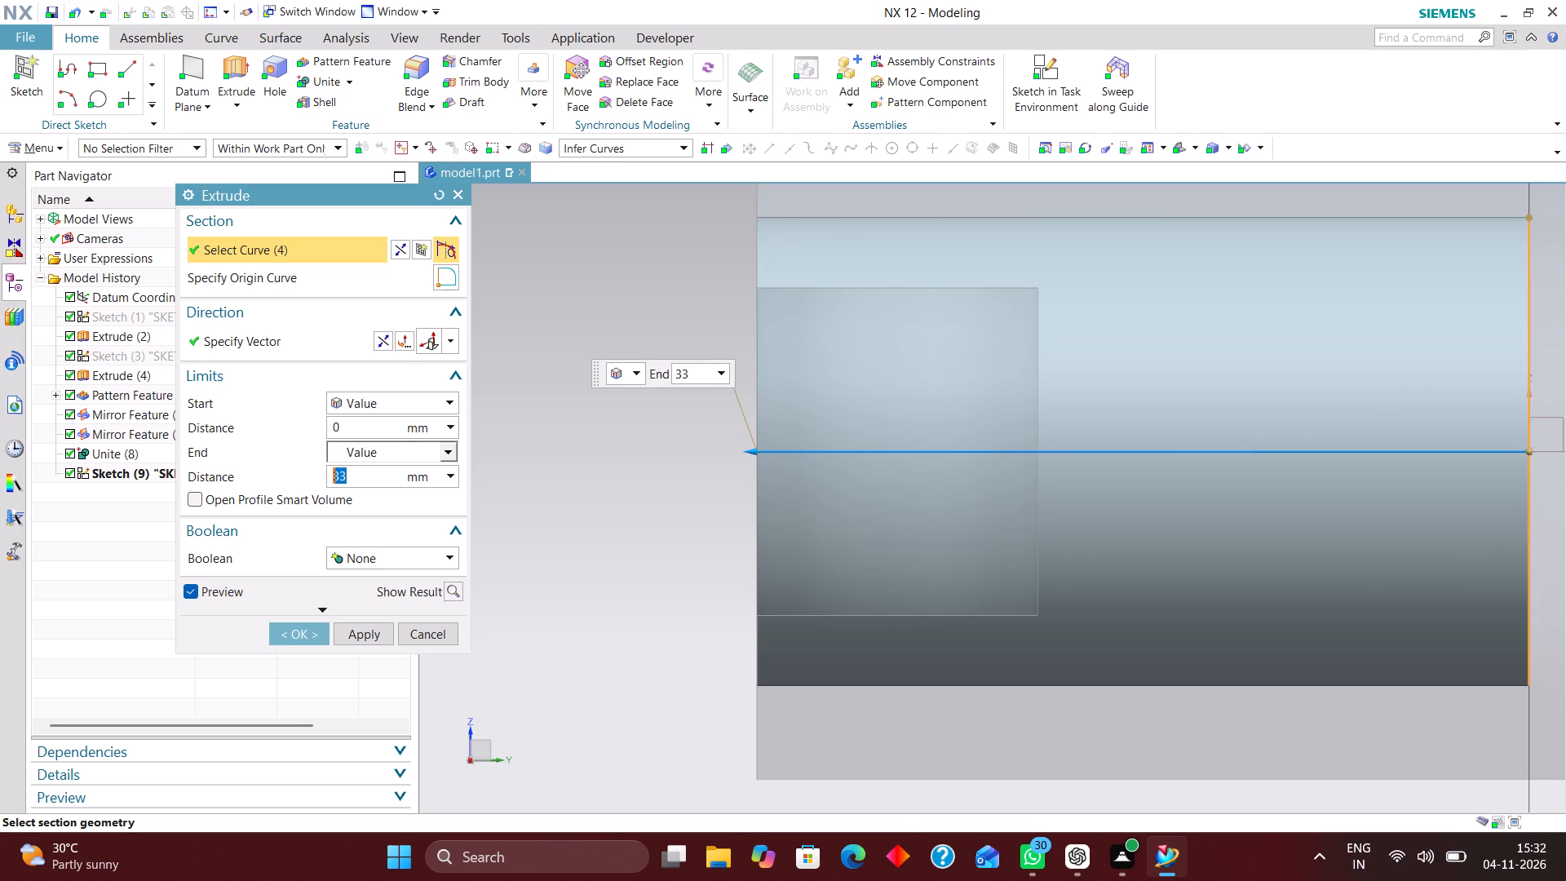
drag(361, 477, 237, 474)
text(33)
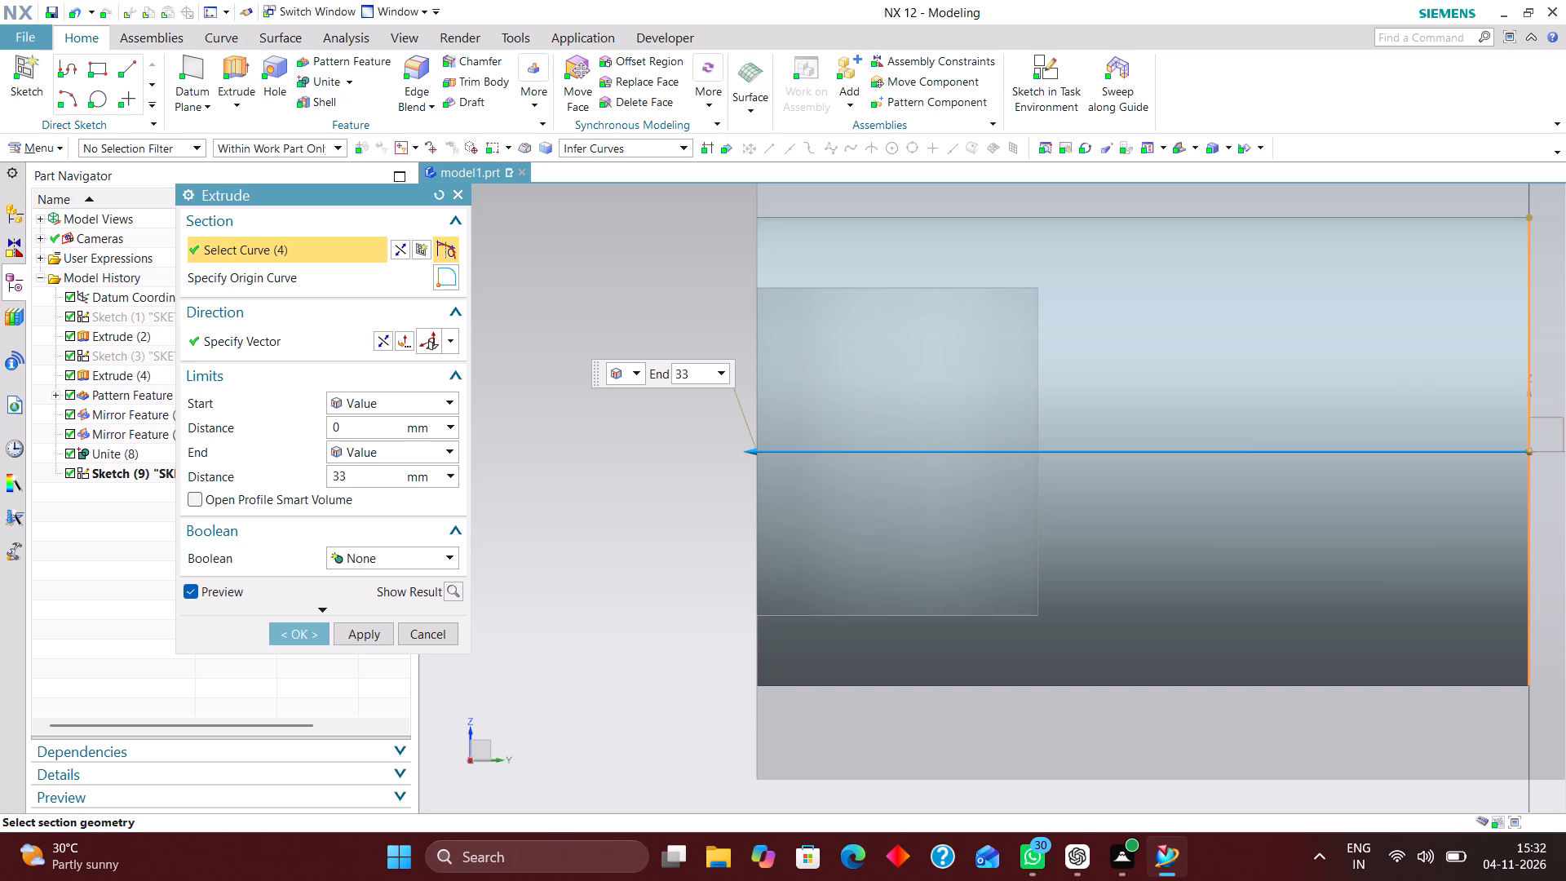
key(minus)
text(2.5)
key(Return)
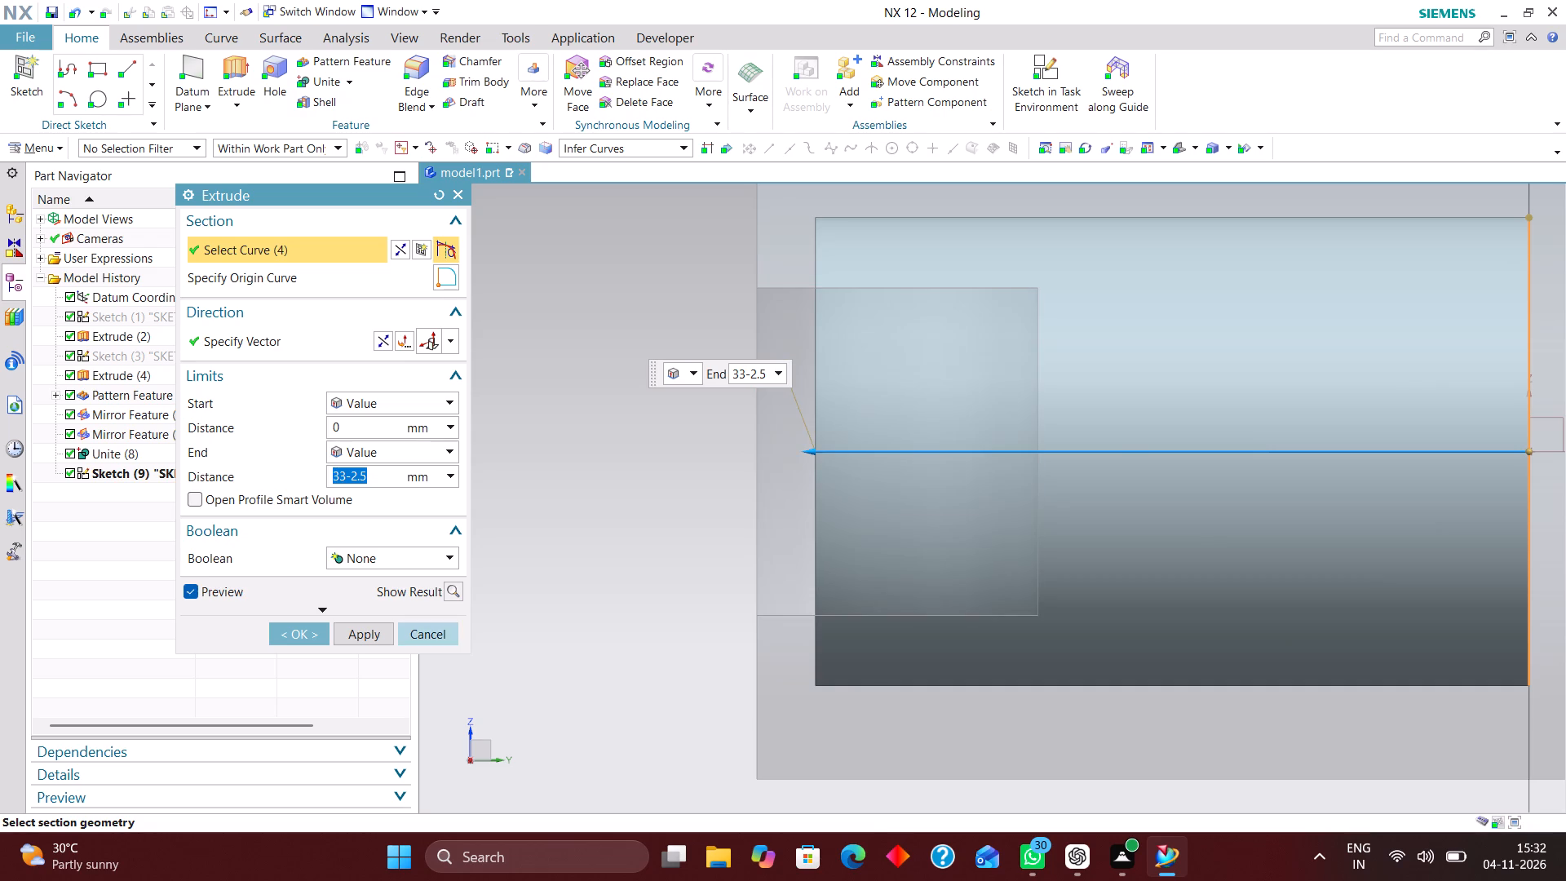
click(296, 630)
Edit the slot extrusion so that its start distance is 43 mm, beyond the base's -Y end face.
middle_drag(591, 512, 622, 523)
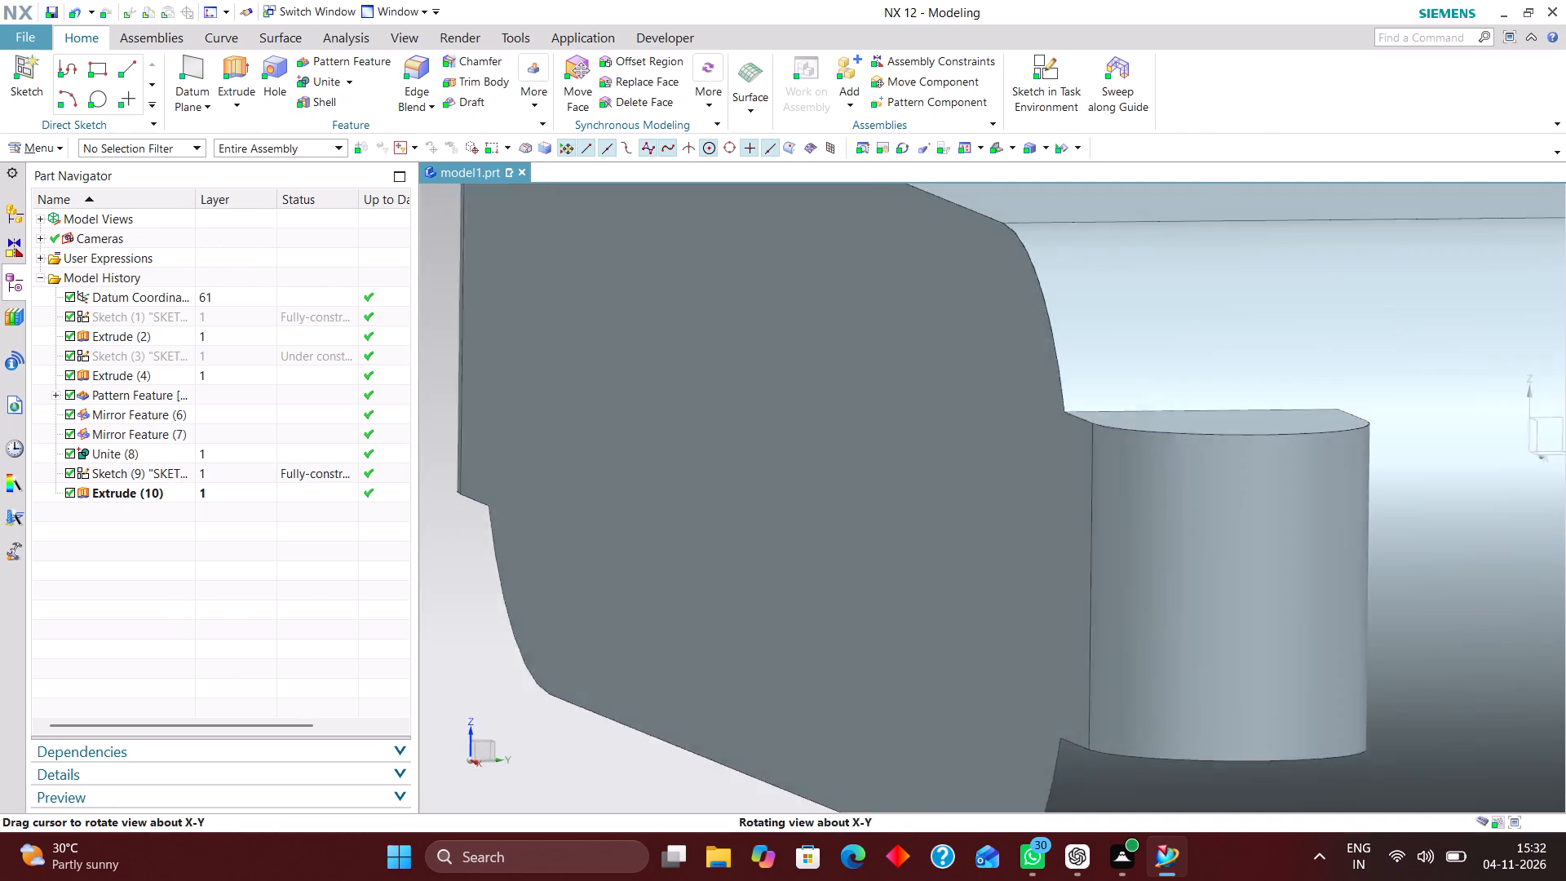
middle_drag(622, 523, 613, 526)
scroll(714, 506, down, 3)
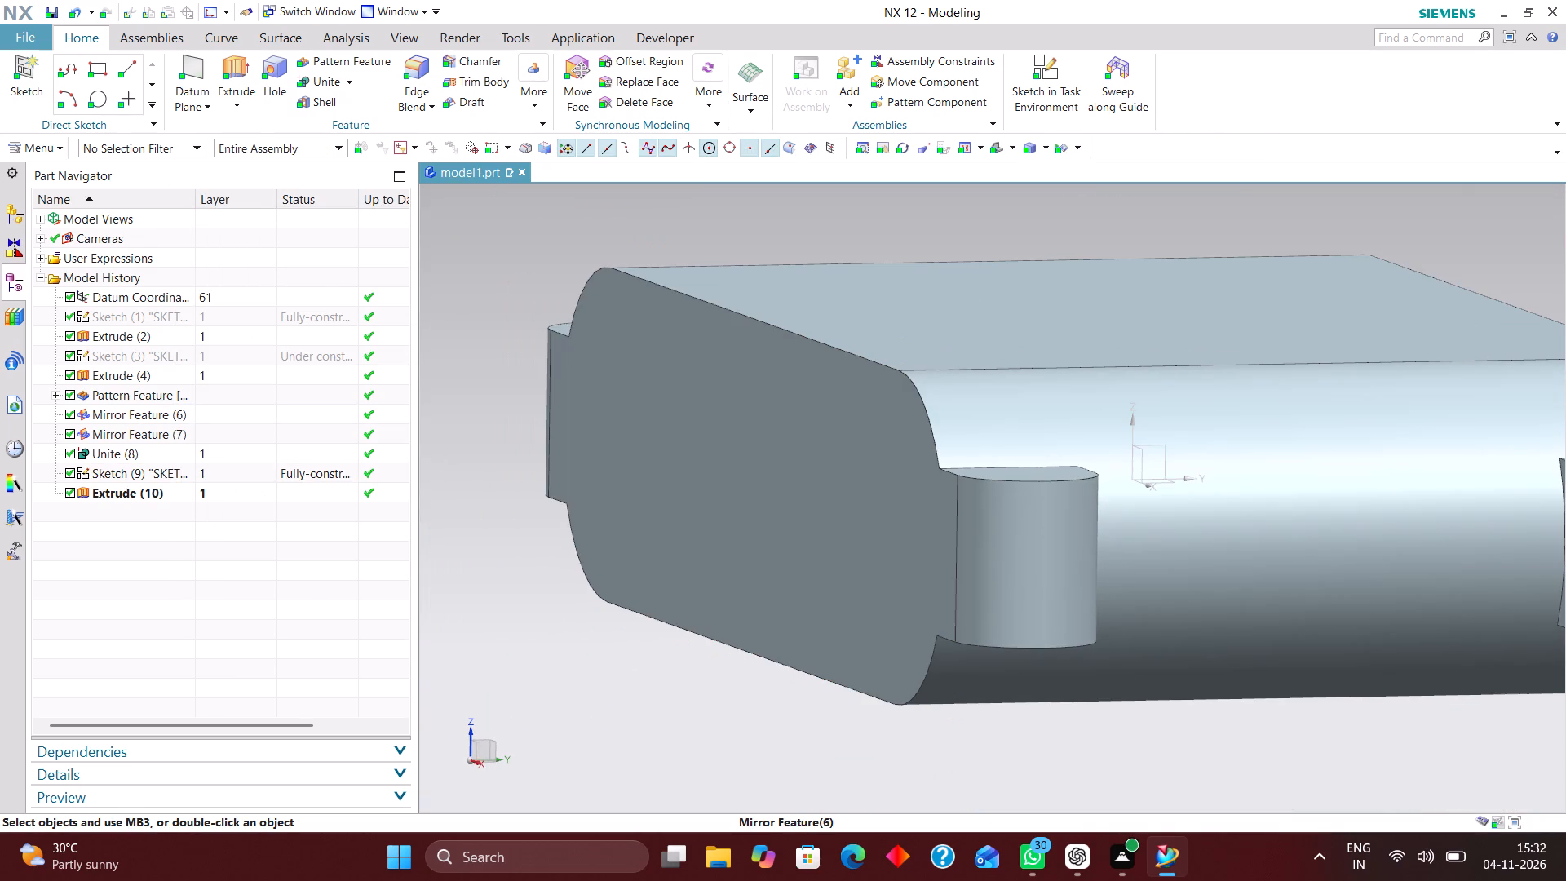
click(231, 497)
right_click(231, 497)
click(312, 131)
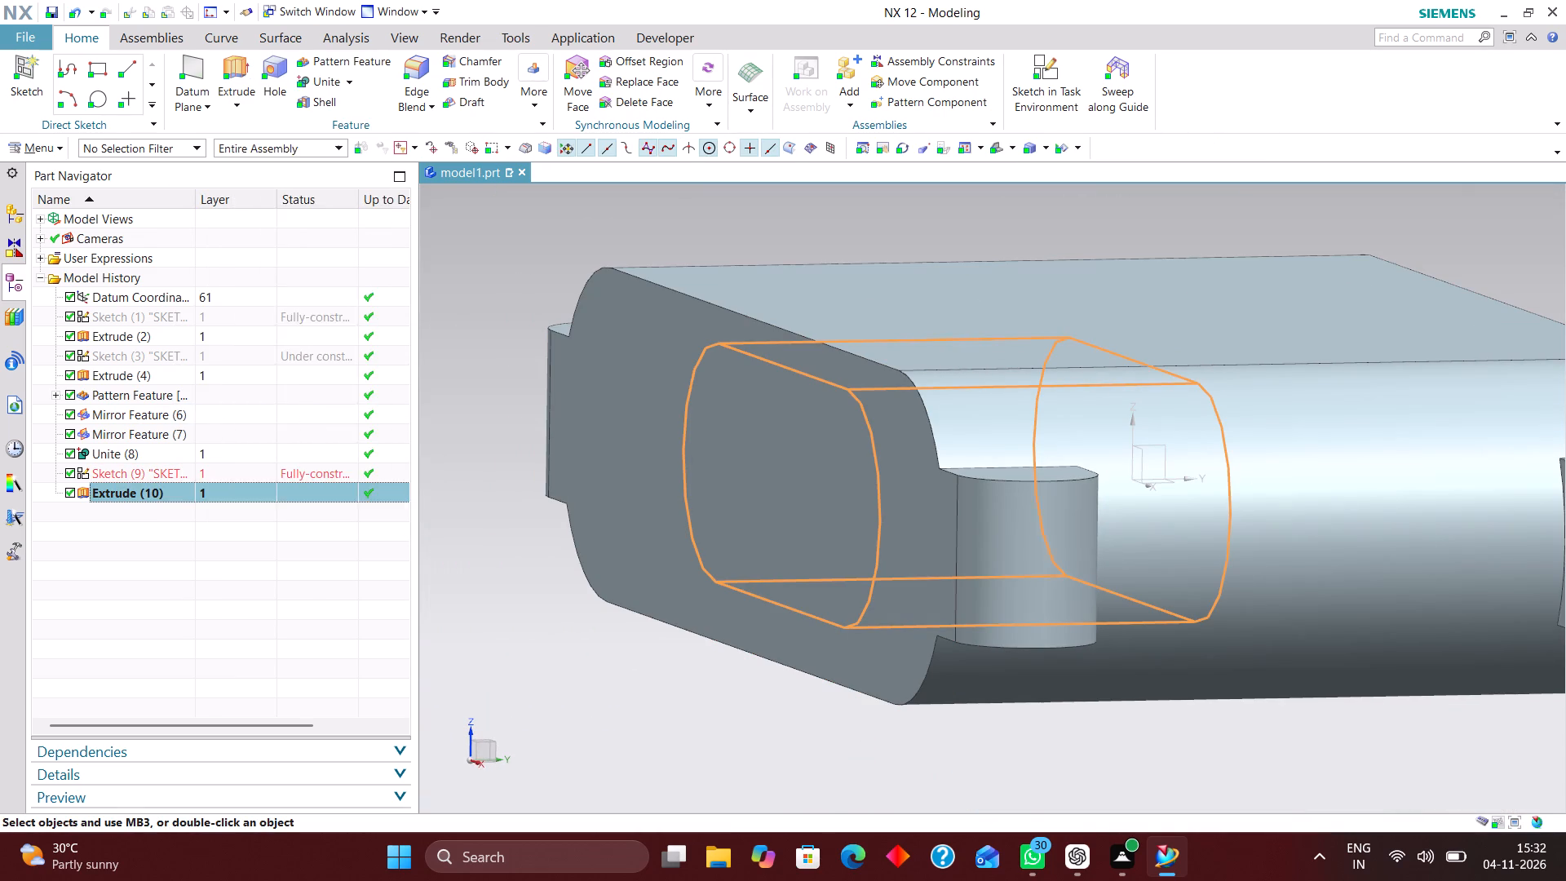
middle_drag(1238, 374, 1202, 368)
right_drag(1344, 225, 1086, 232)
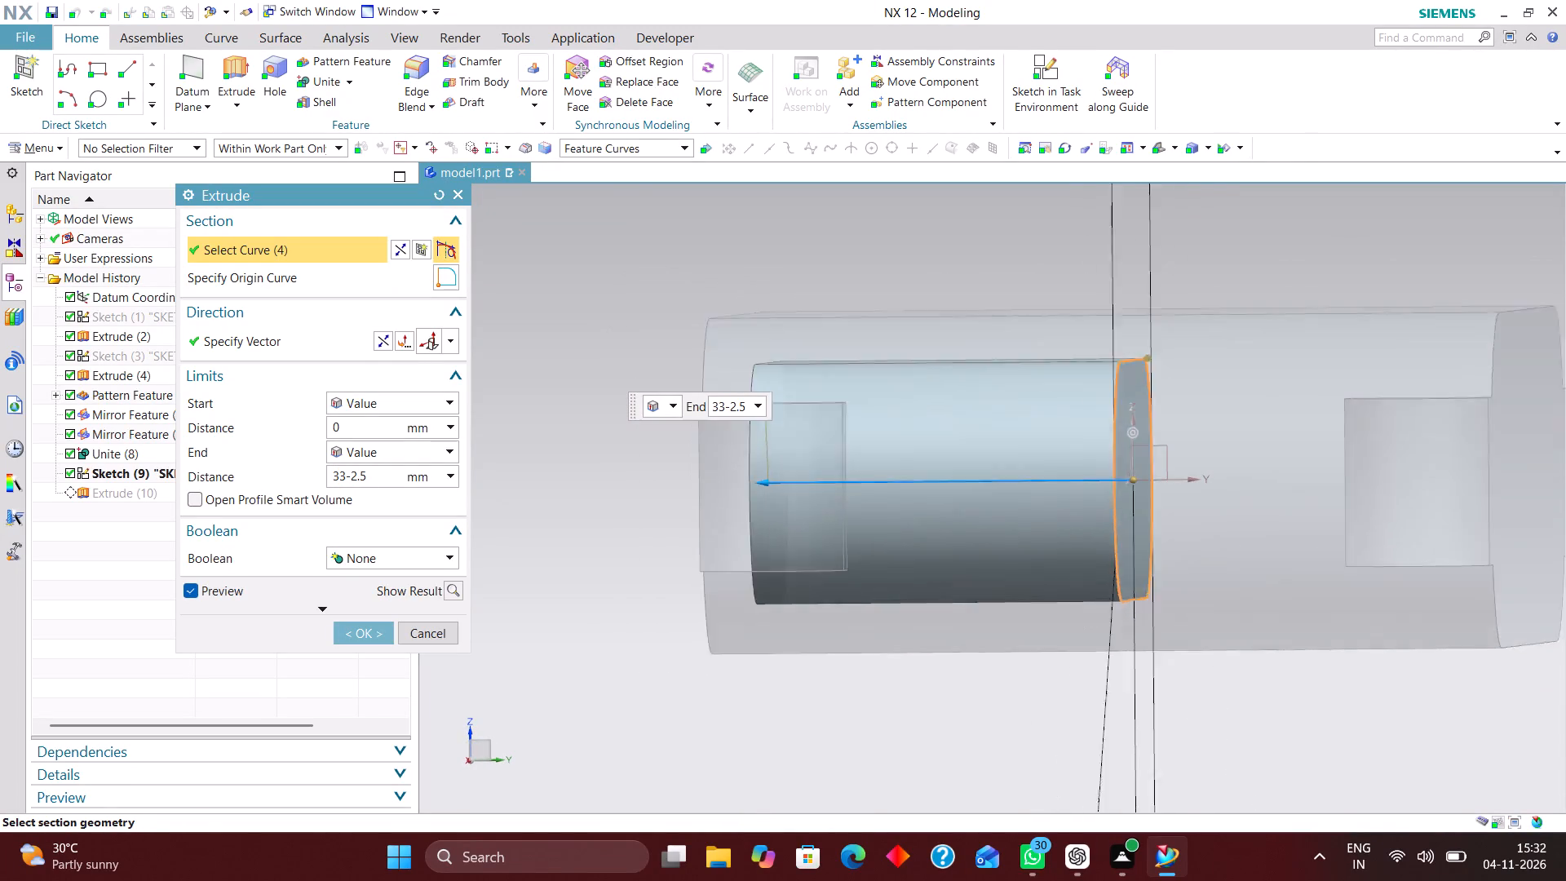
drag(1135, 484, 847, 486)
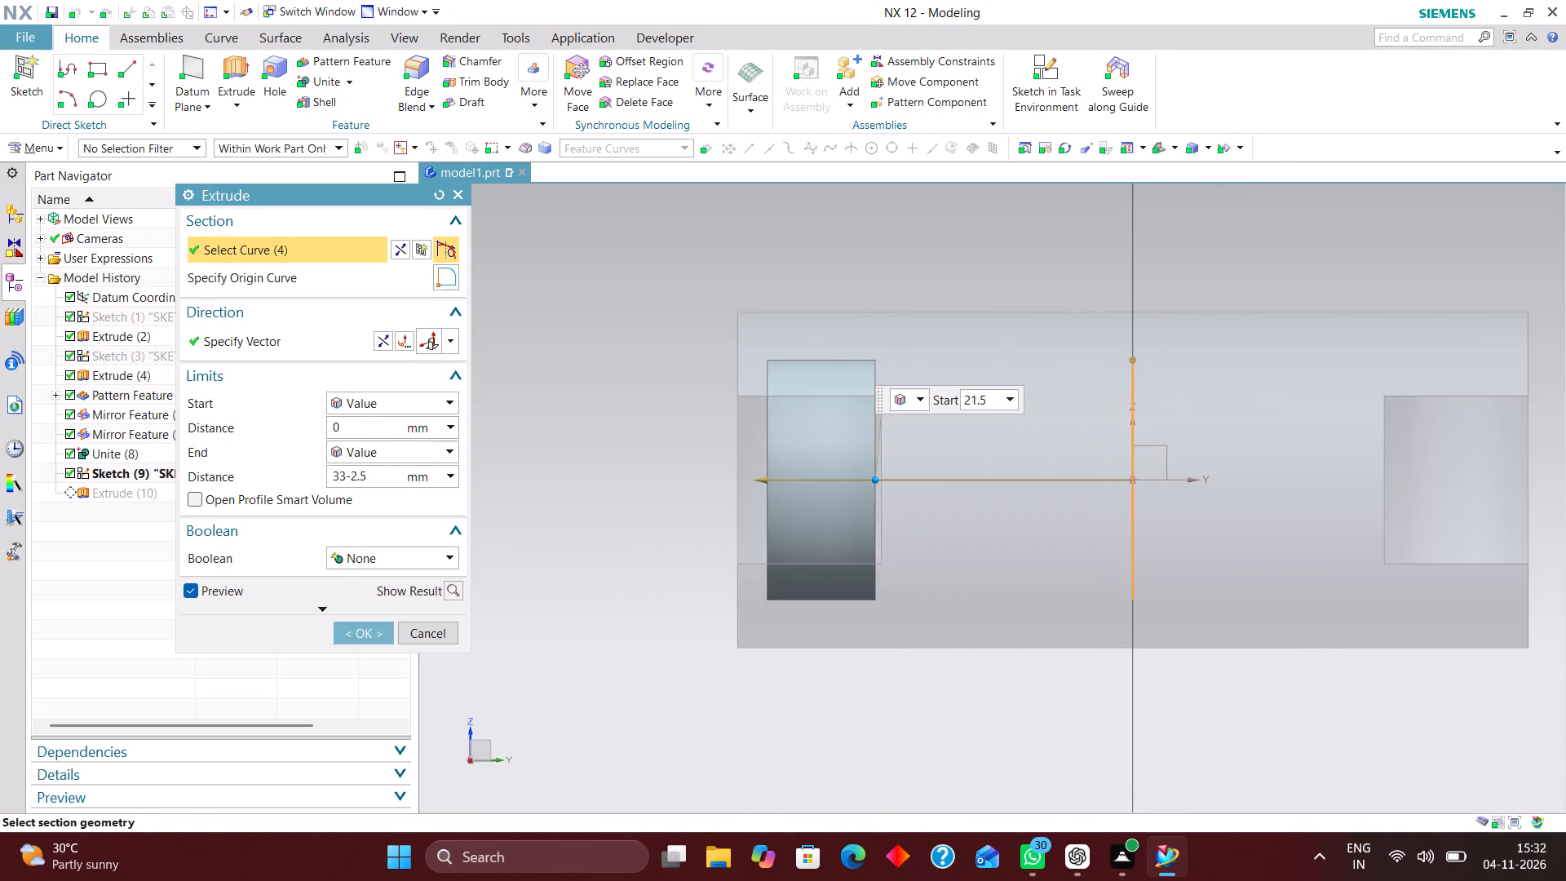
drag(847, 486, 626, 466)
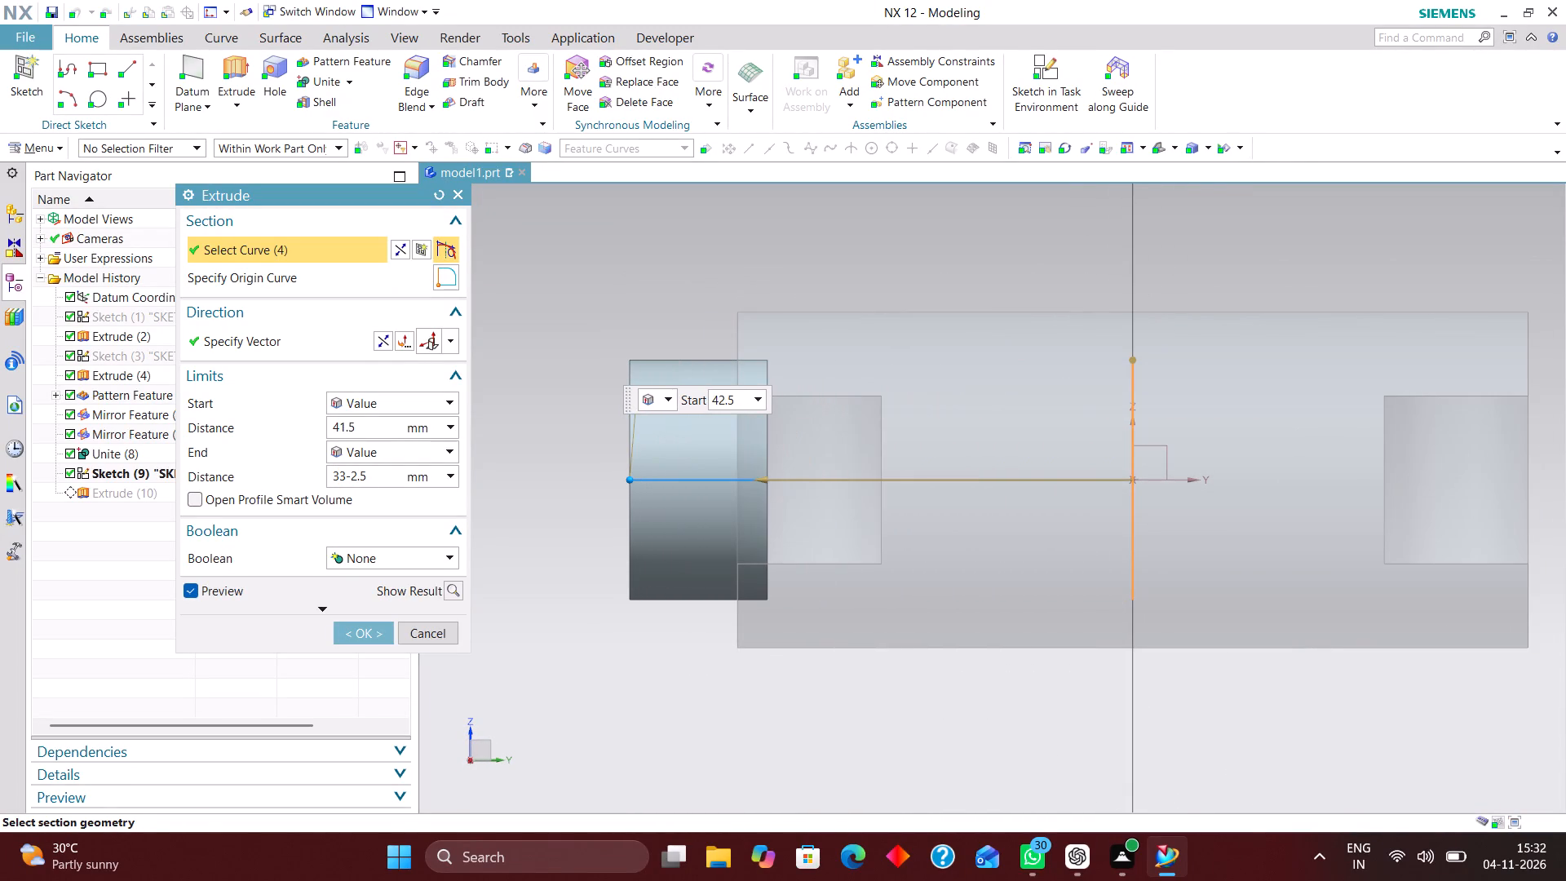
drag(626, 466, 621, 464)
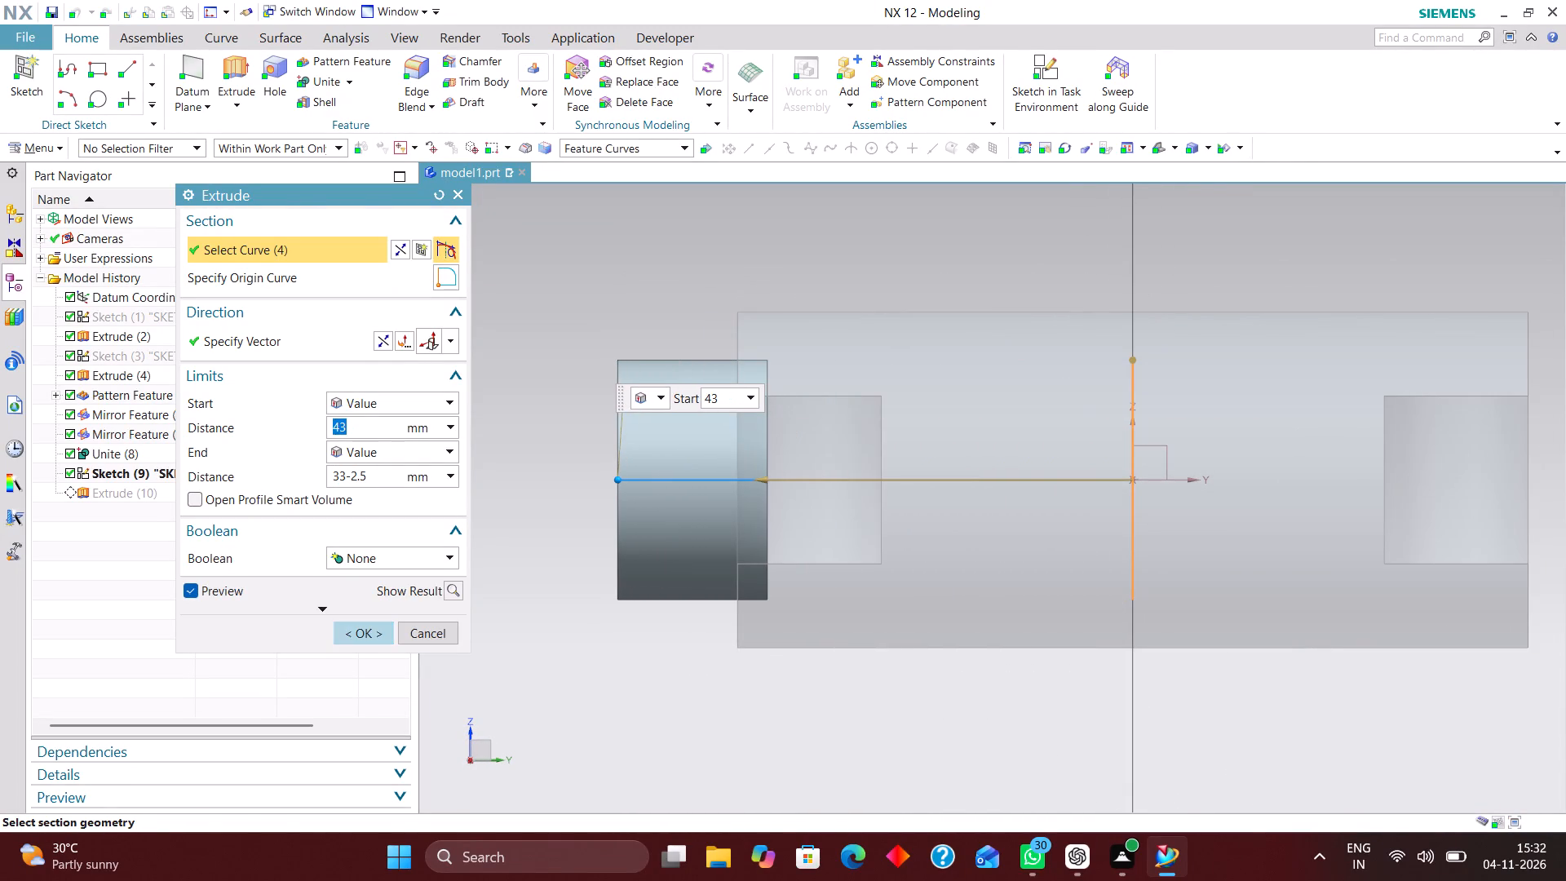
click(358, 628)
Subtract the extruded slot body from the lugged base to cut a pocket in its -Y end face.
middle_drag(626, 411, 654, 430)
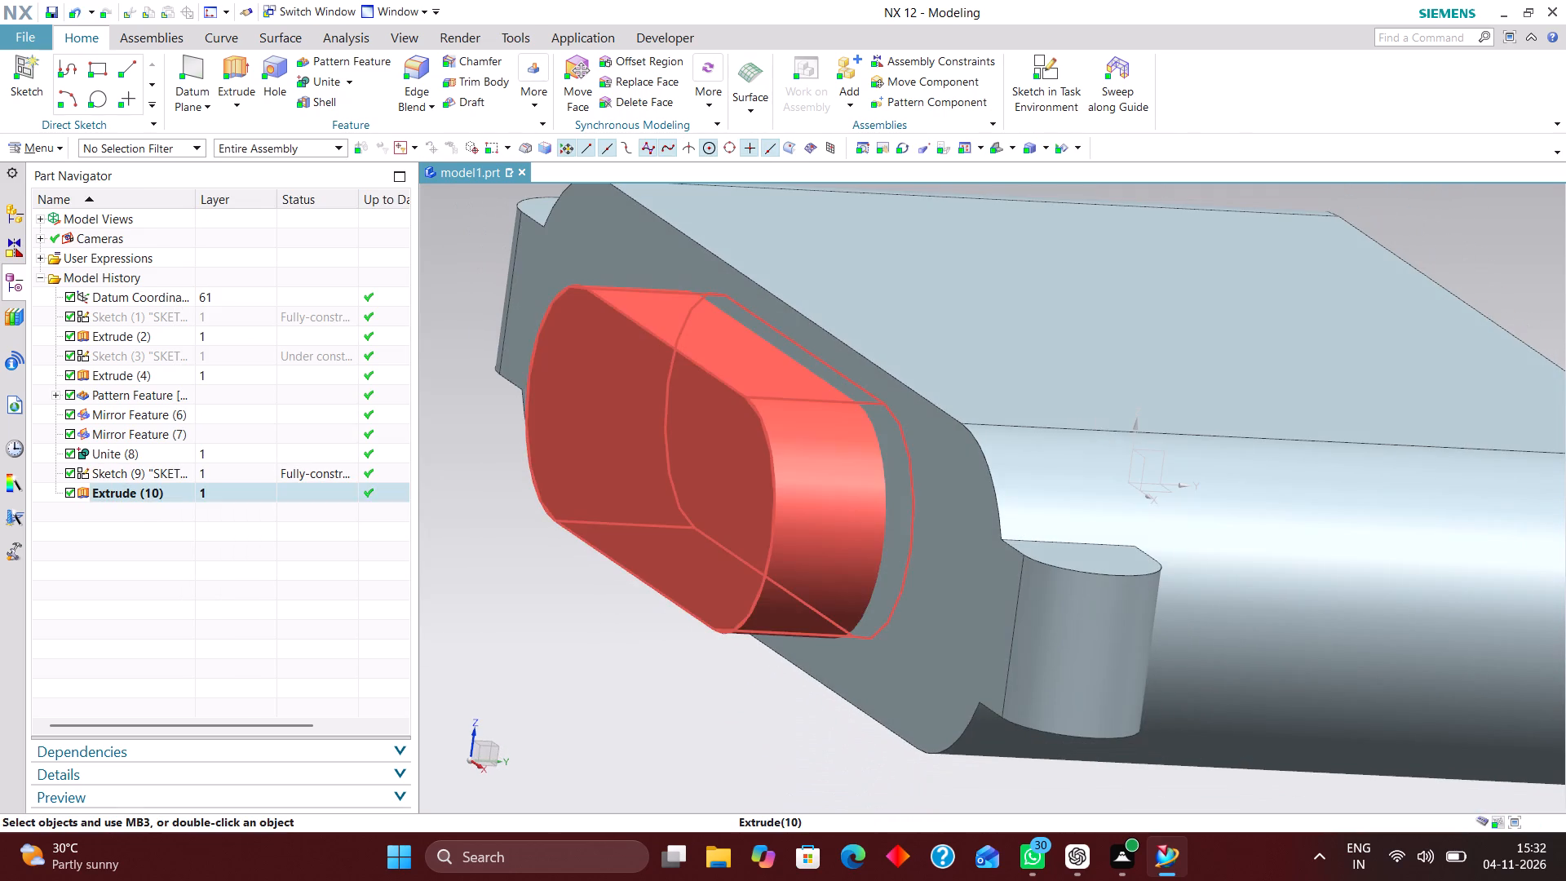
middle_drag(607, 416, 594, 406)
scroll(593, 406, up, 1)
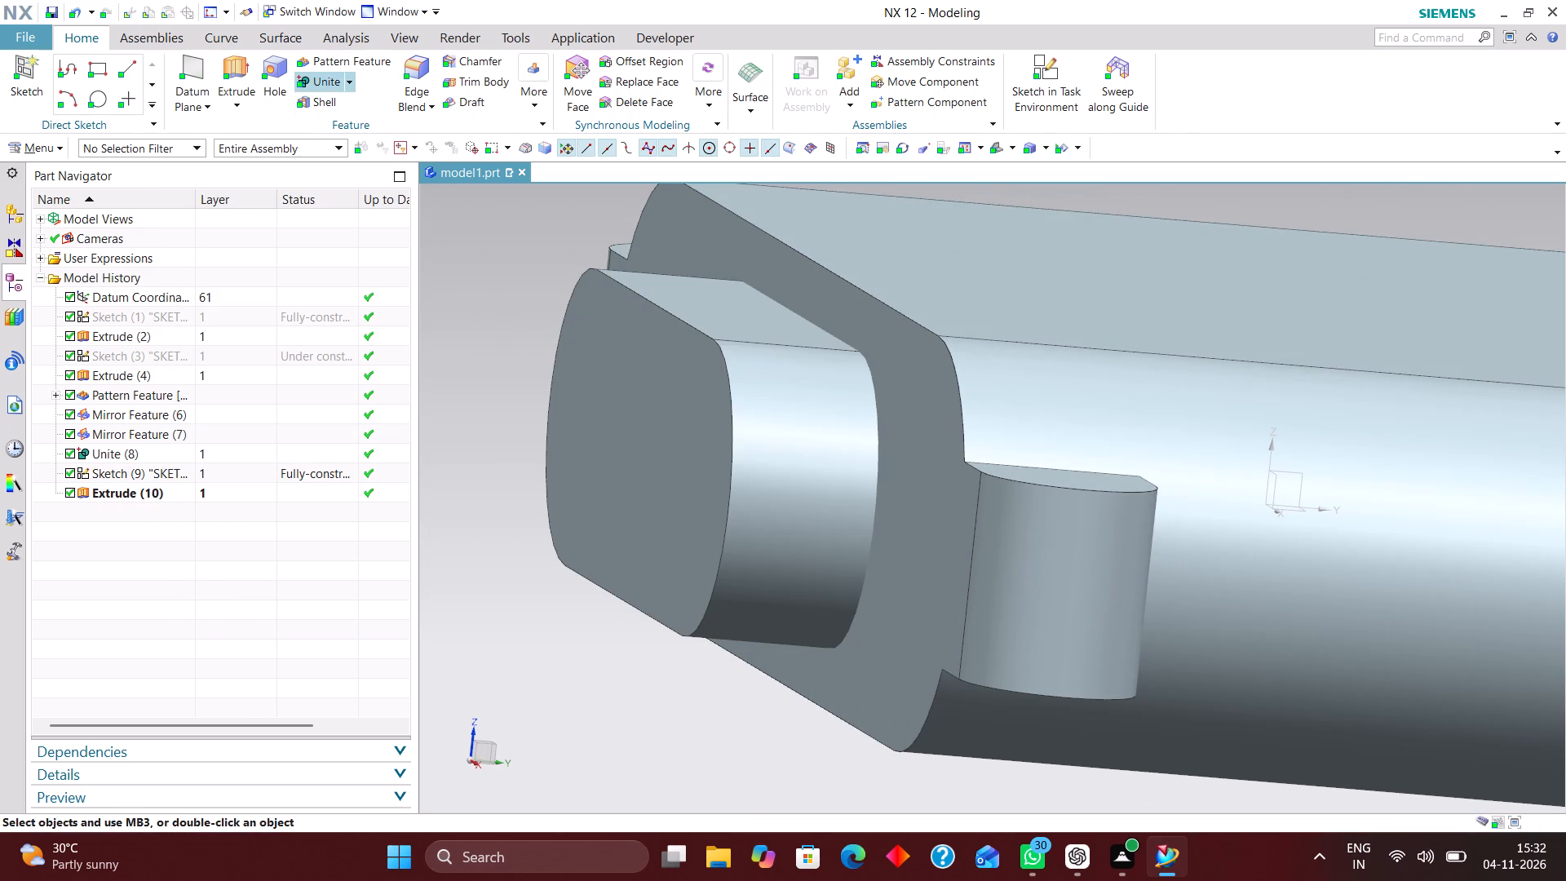
click(352, 80)
click(355, 123)
click(868, 293)
click(800, 365)
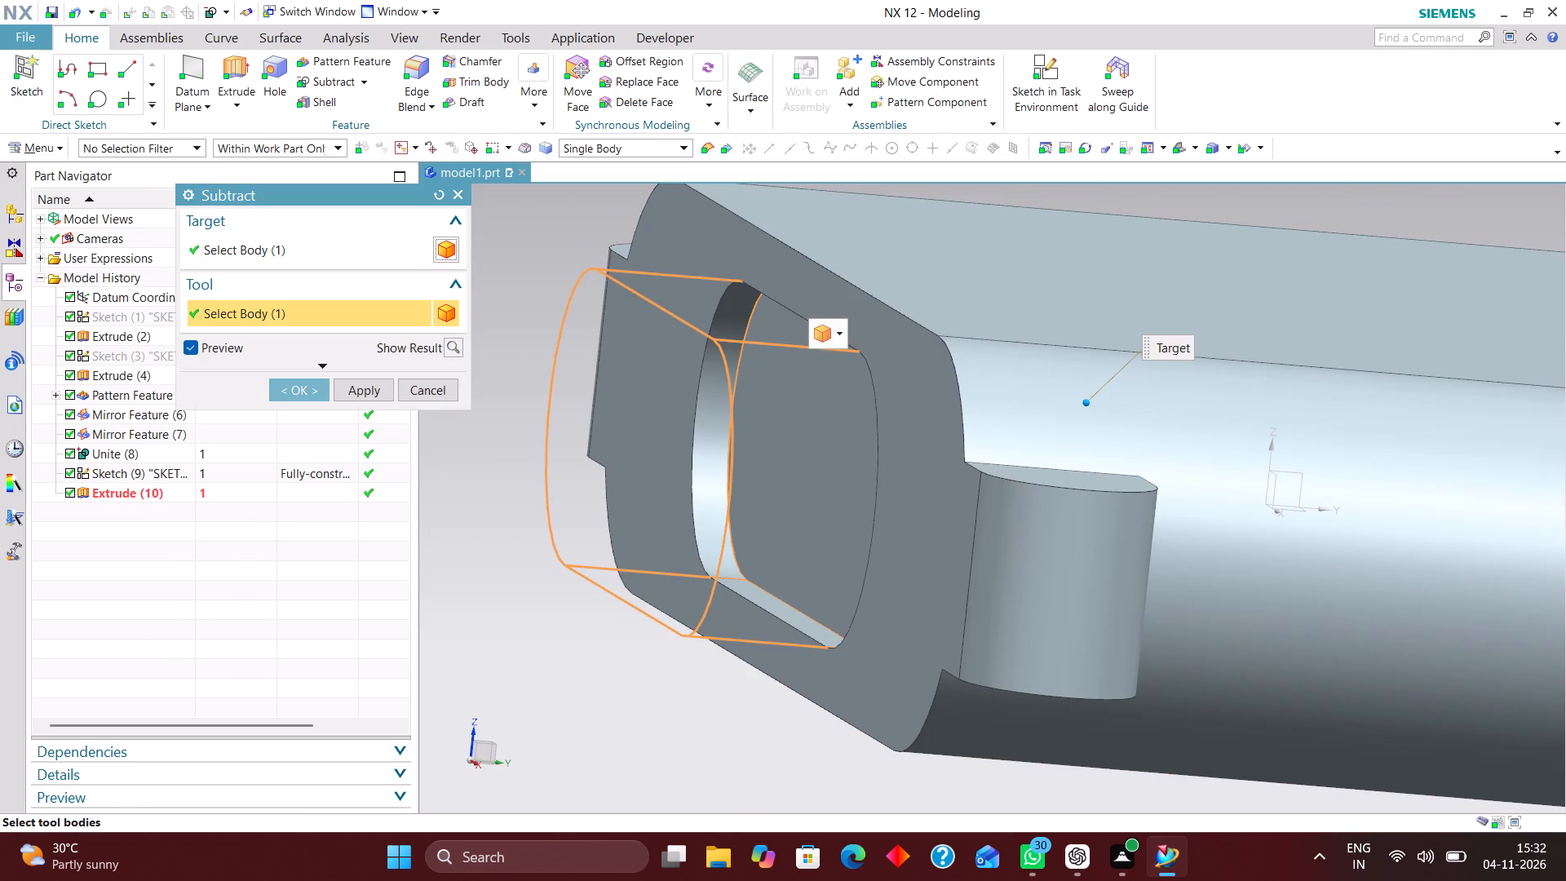
click(316, 386)
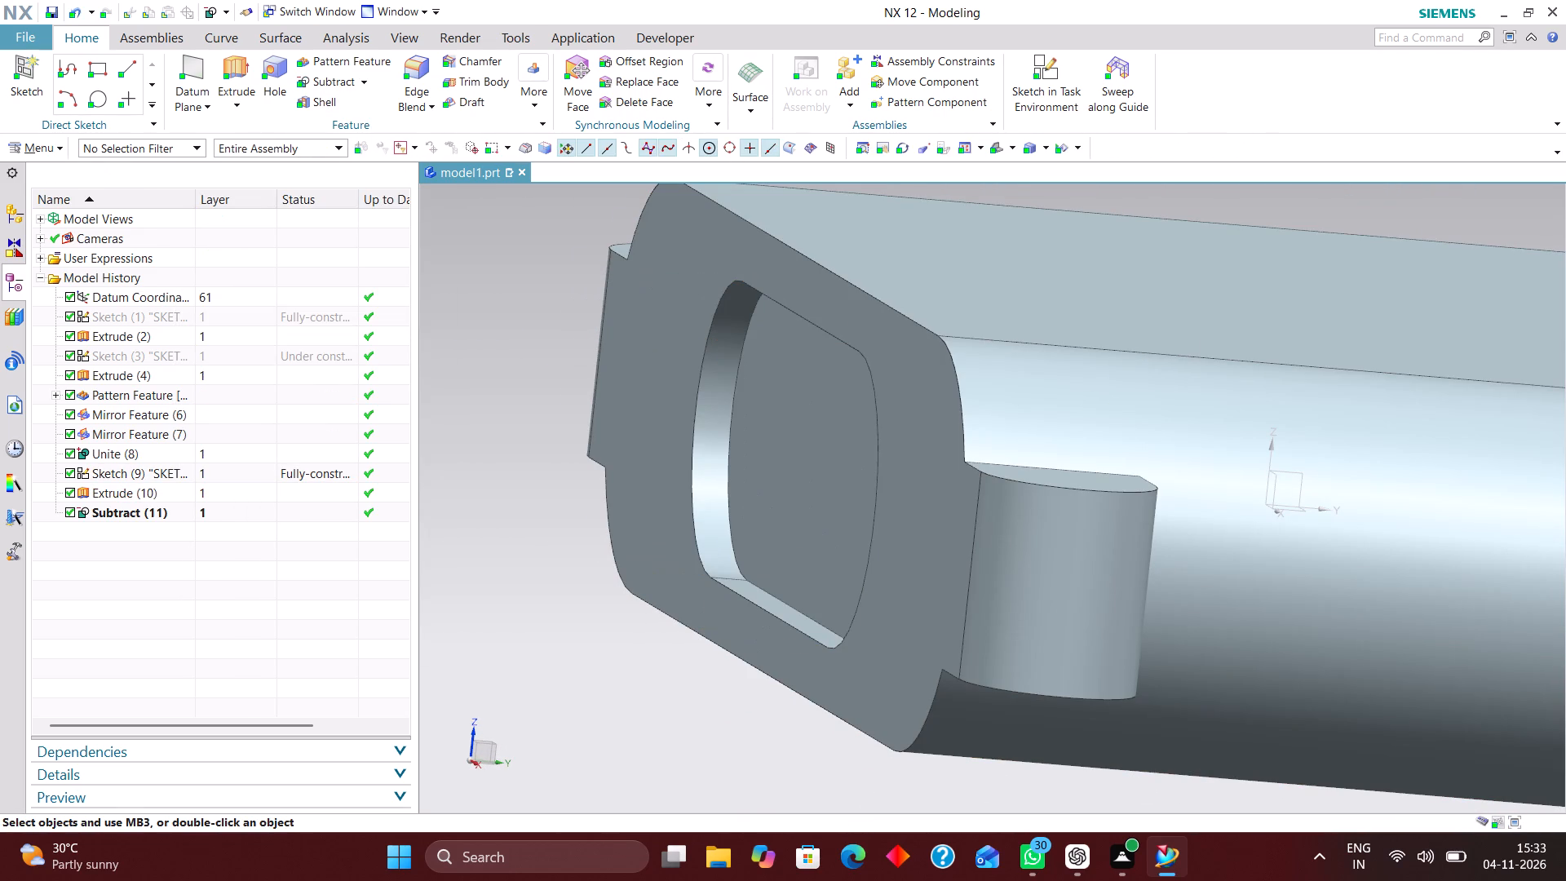
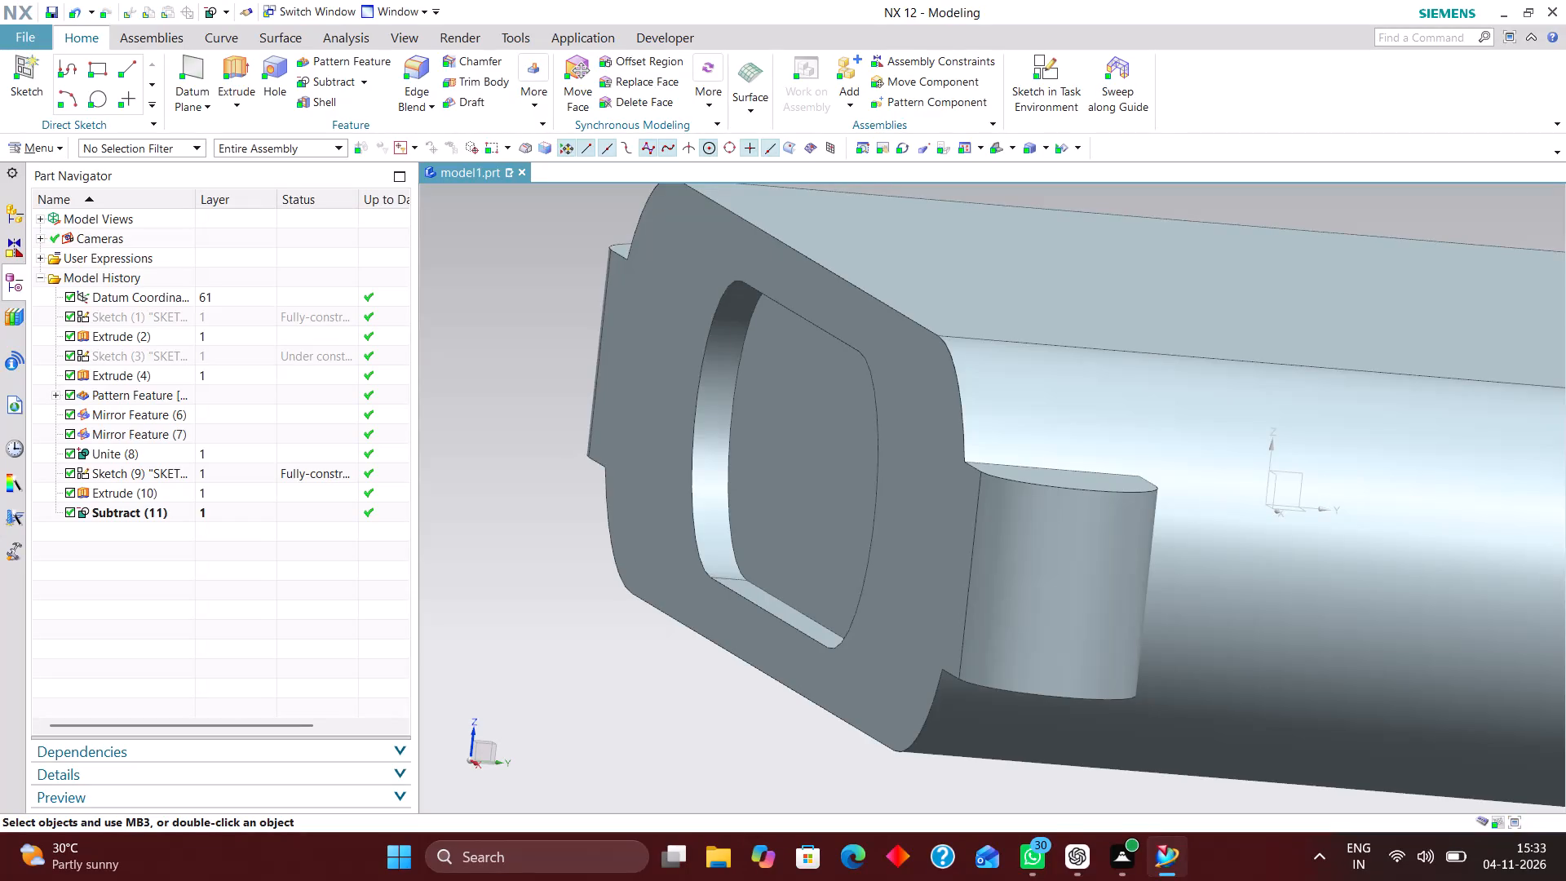
Cut simple 24 mm through-body holes normal to the -Y end face, centred on the arc centres of both rounded ends.
click(995, 147)
scroll(847, 609, down, 1)
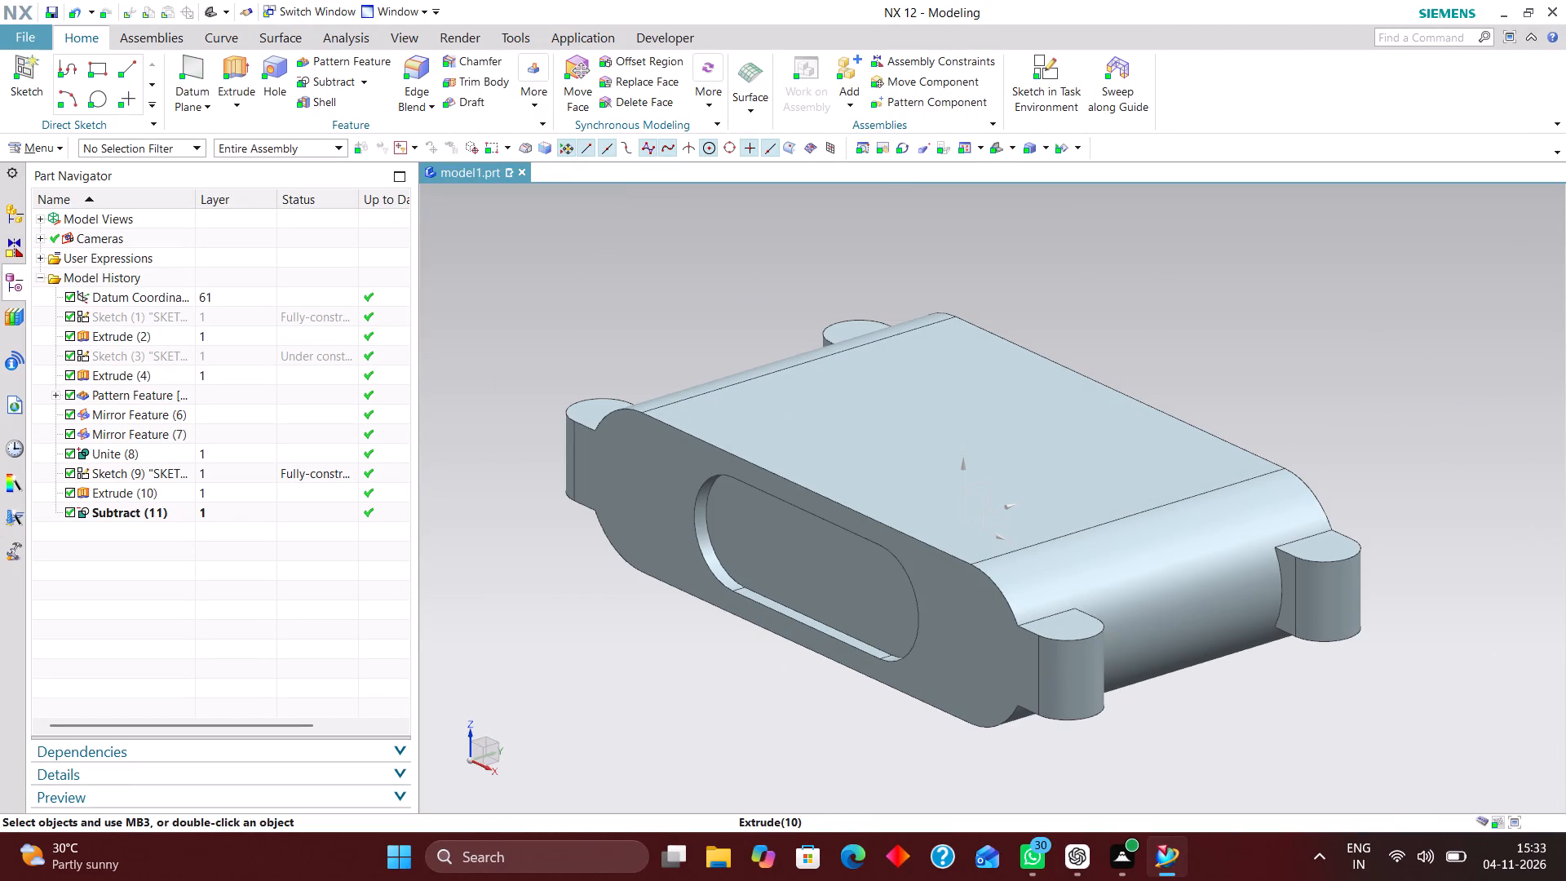
middle_drag(1275, 387, 1289, 369)
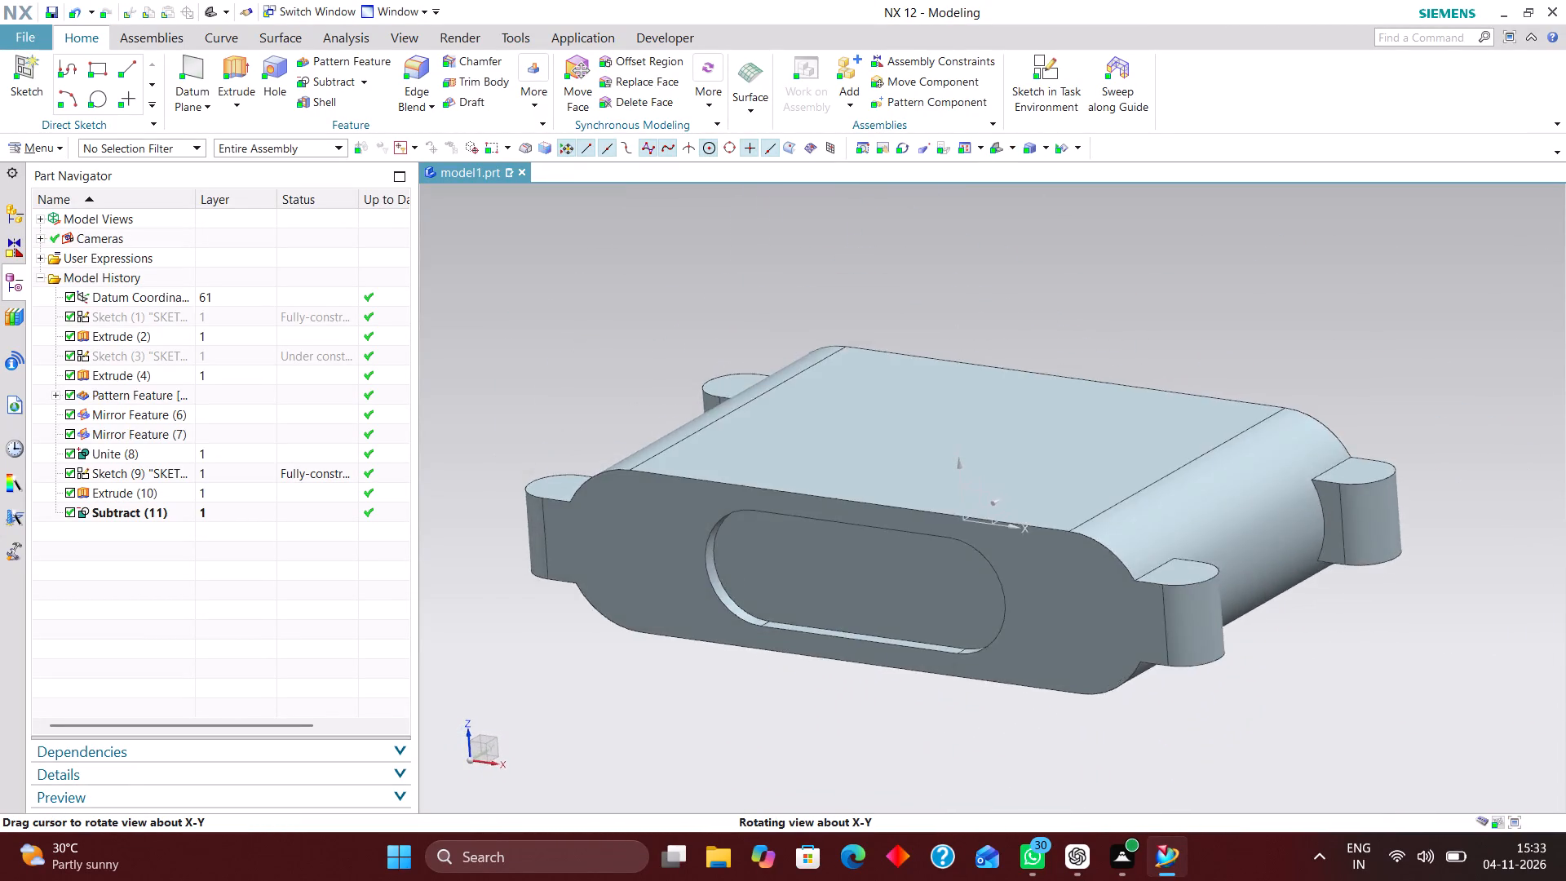
middle_drag(1289, 369, 1286, 369)
scroll(1286, 369, up, 1)
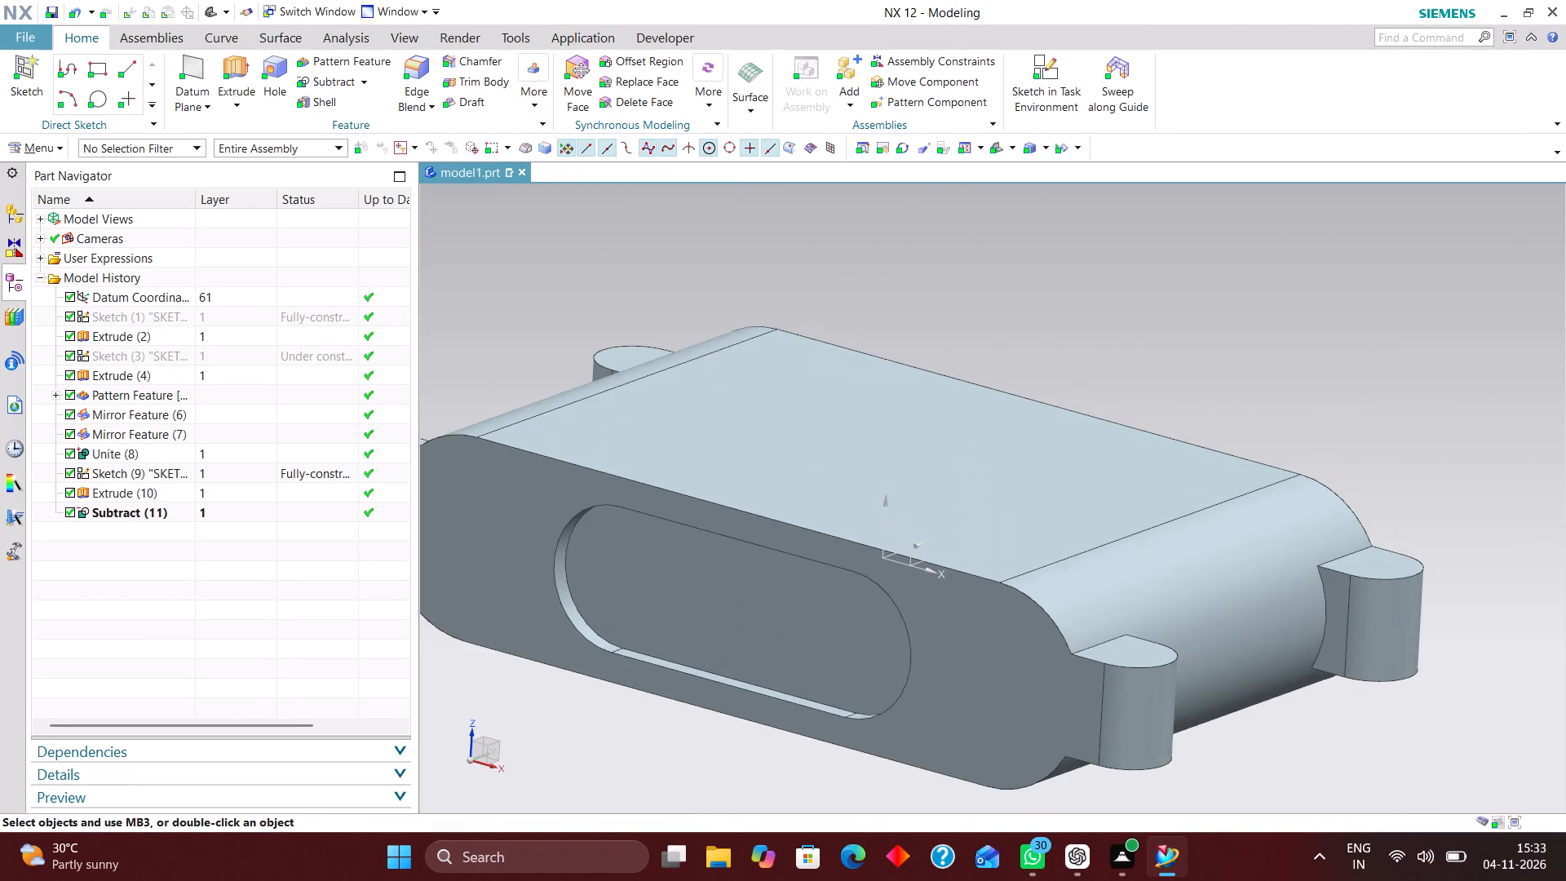
scroll(1291, 455, down, 2)
scroll(1298, 441, up, 1)
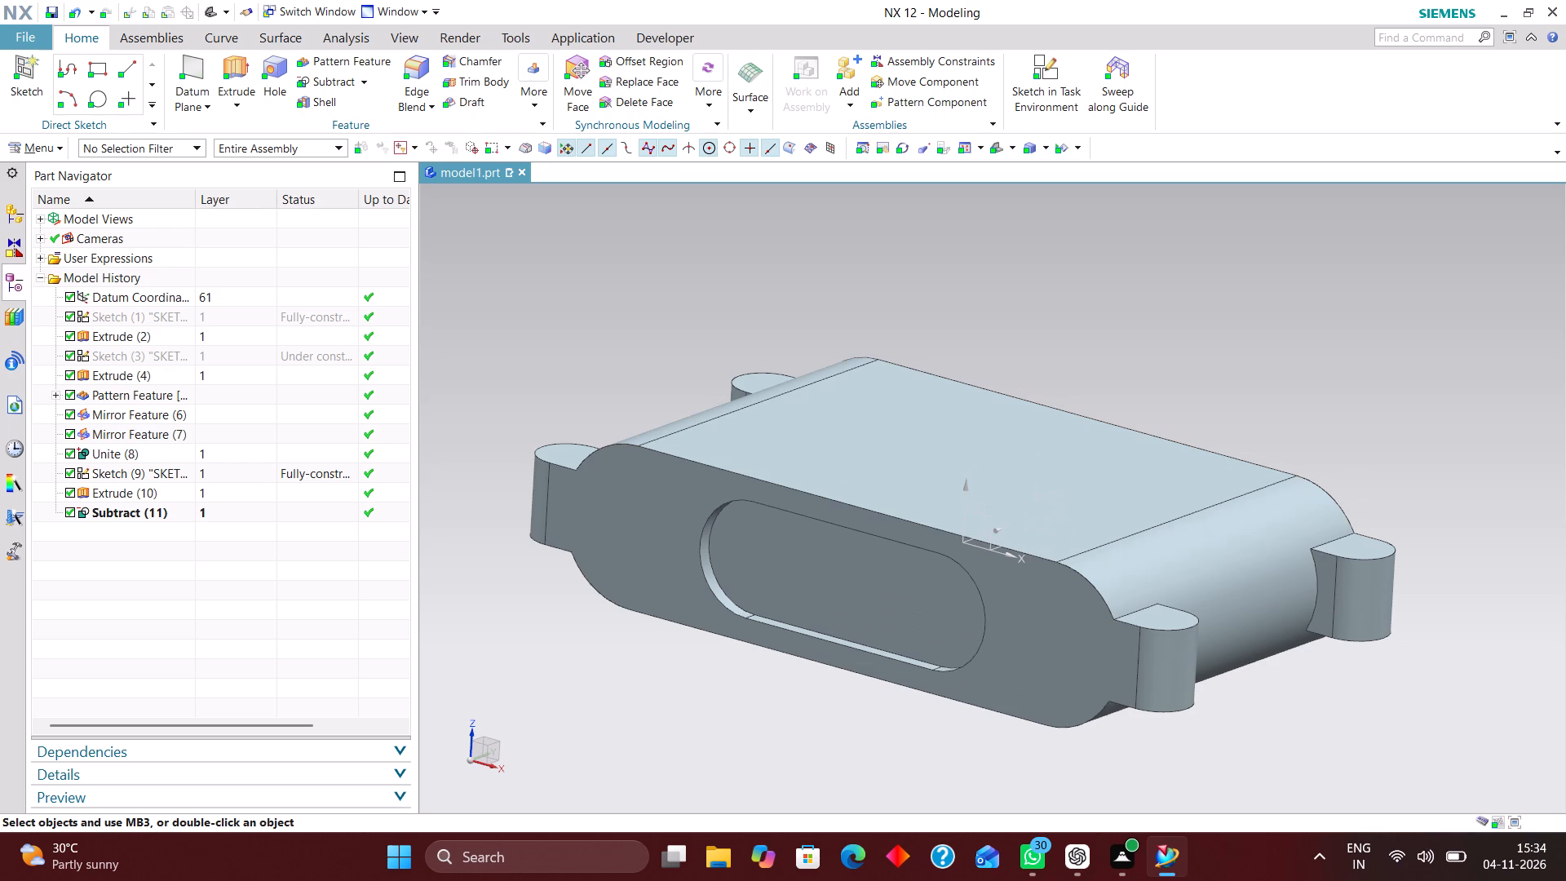
click(272, 70)
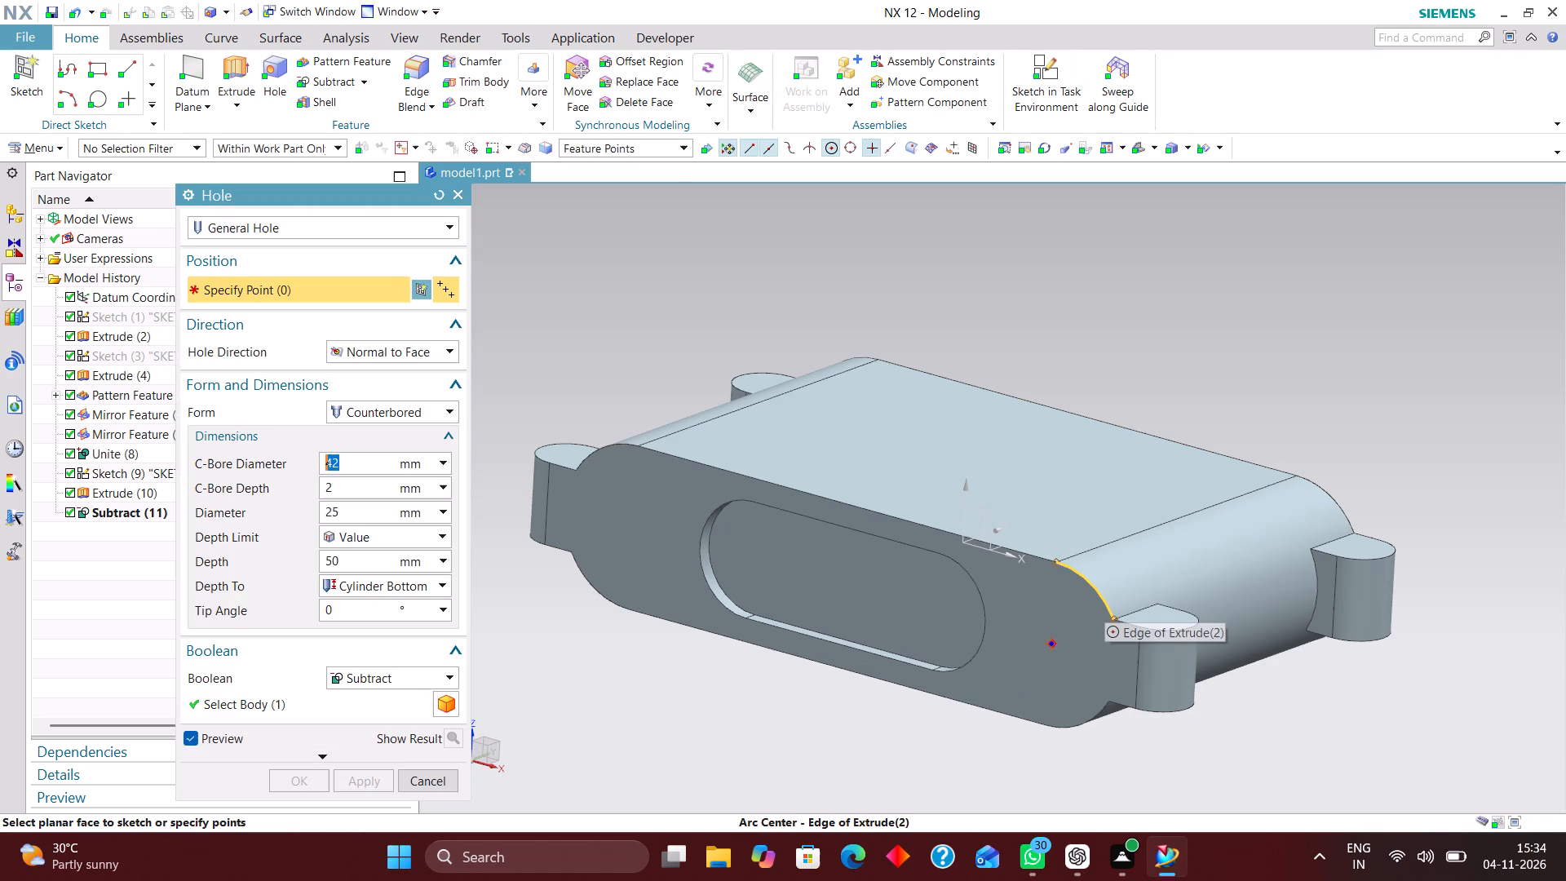
click(1104, 601)
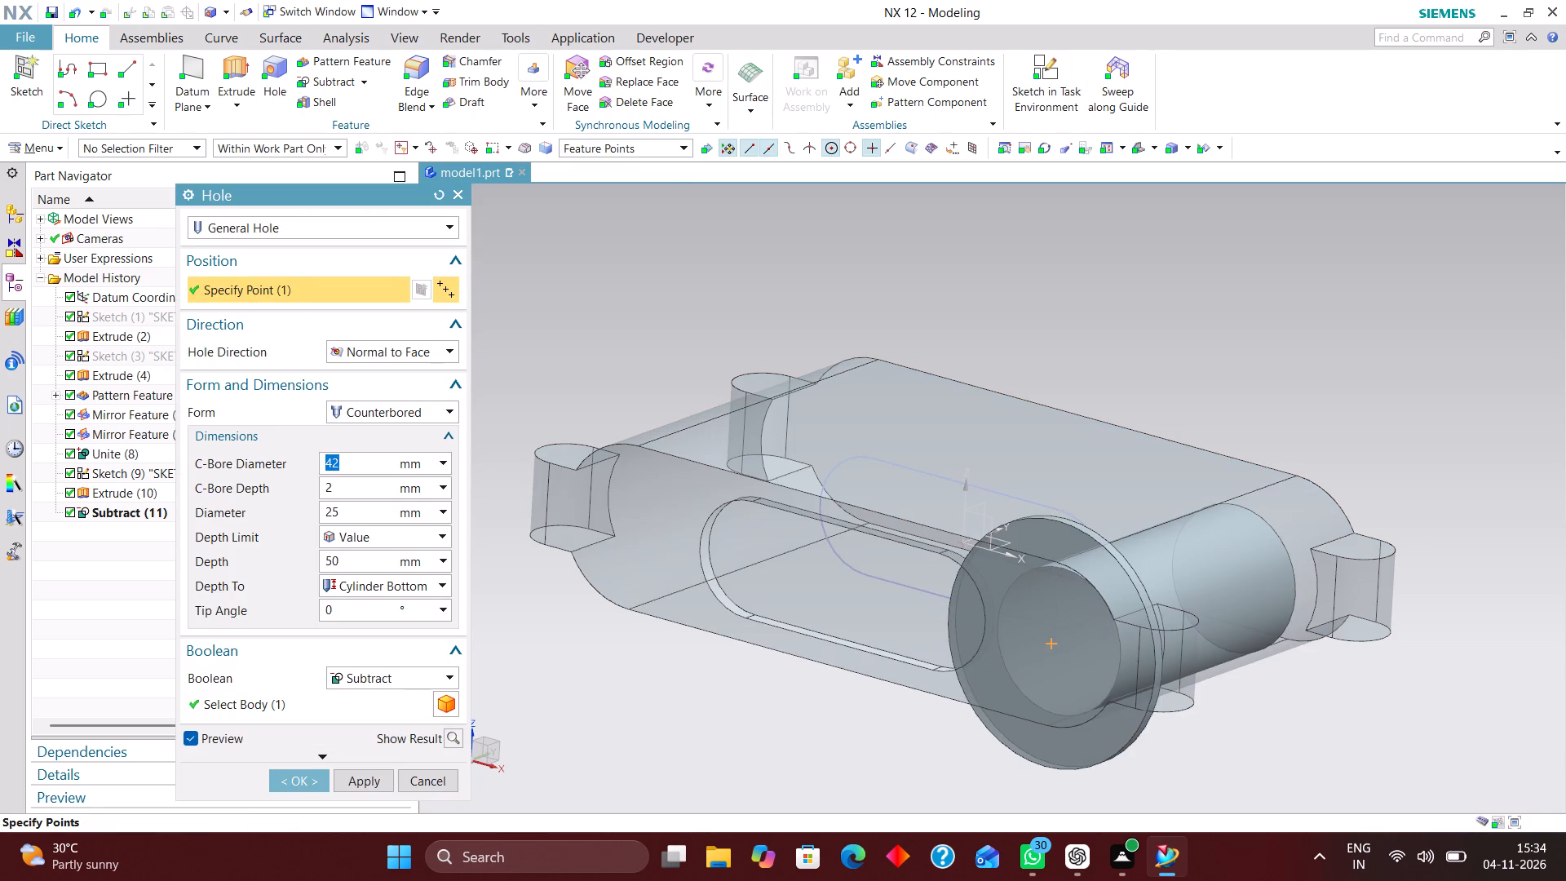
click(412, 406)
click(409, 435)
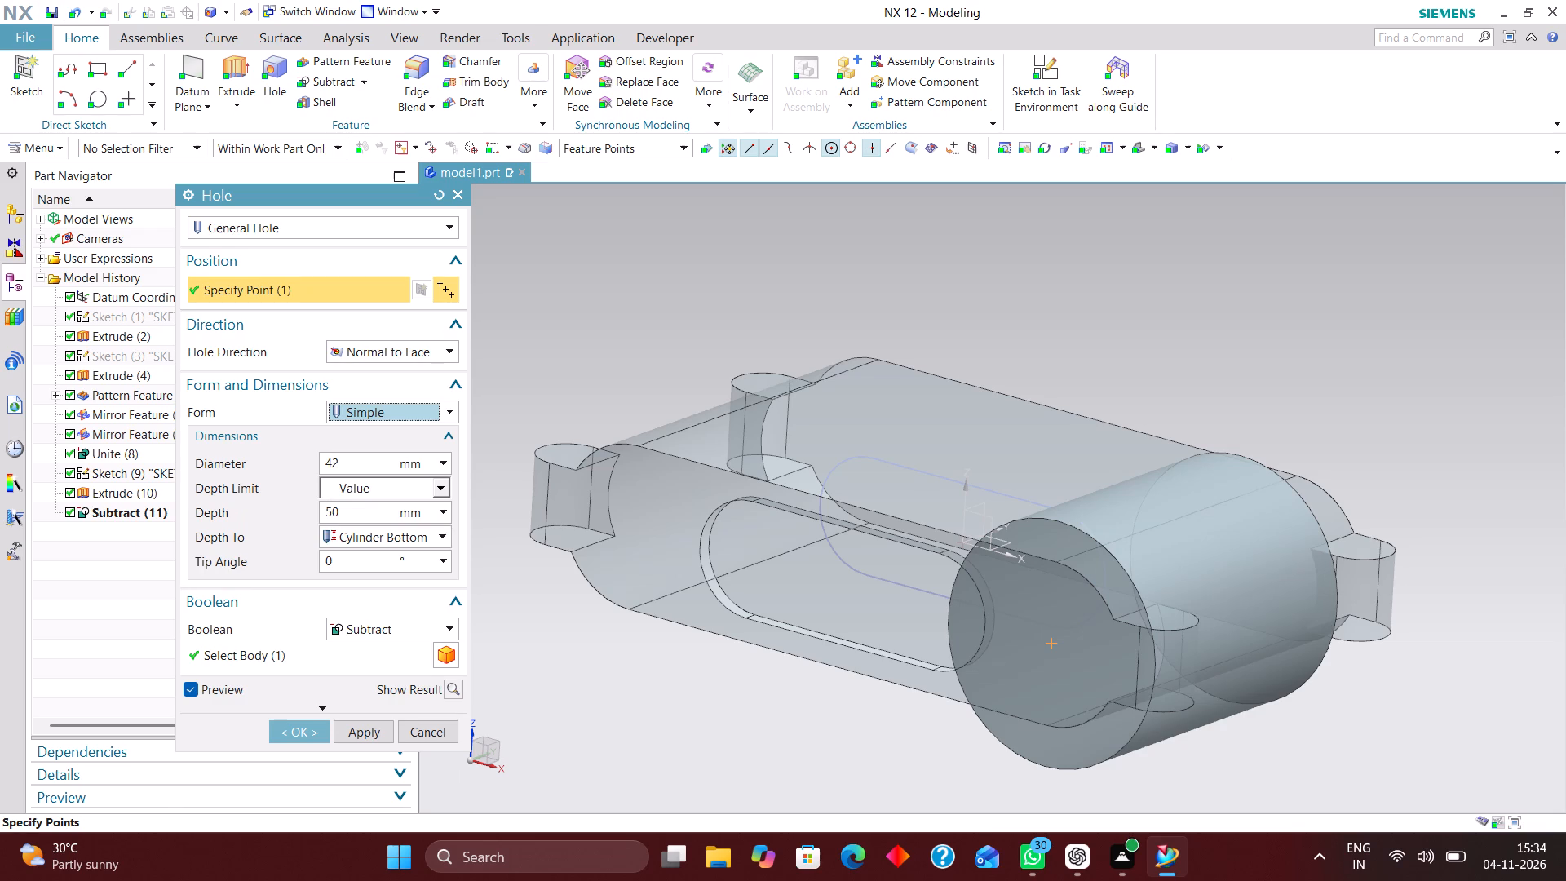
click(369, 488)
click(370, 560)
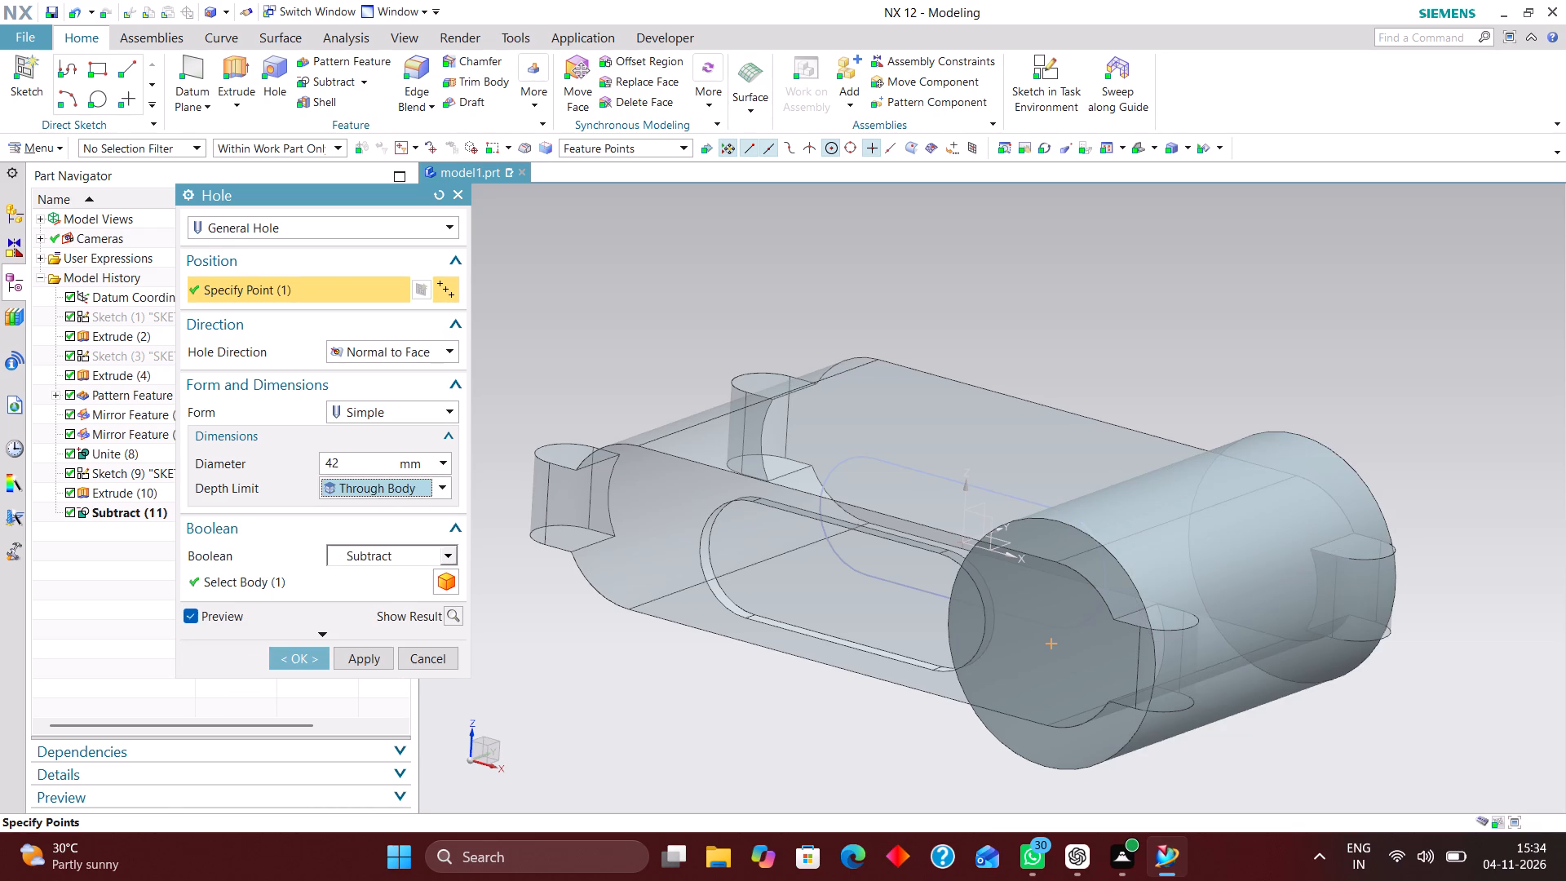
drag(365, 467, 304, 466)
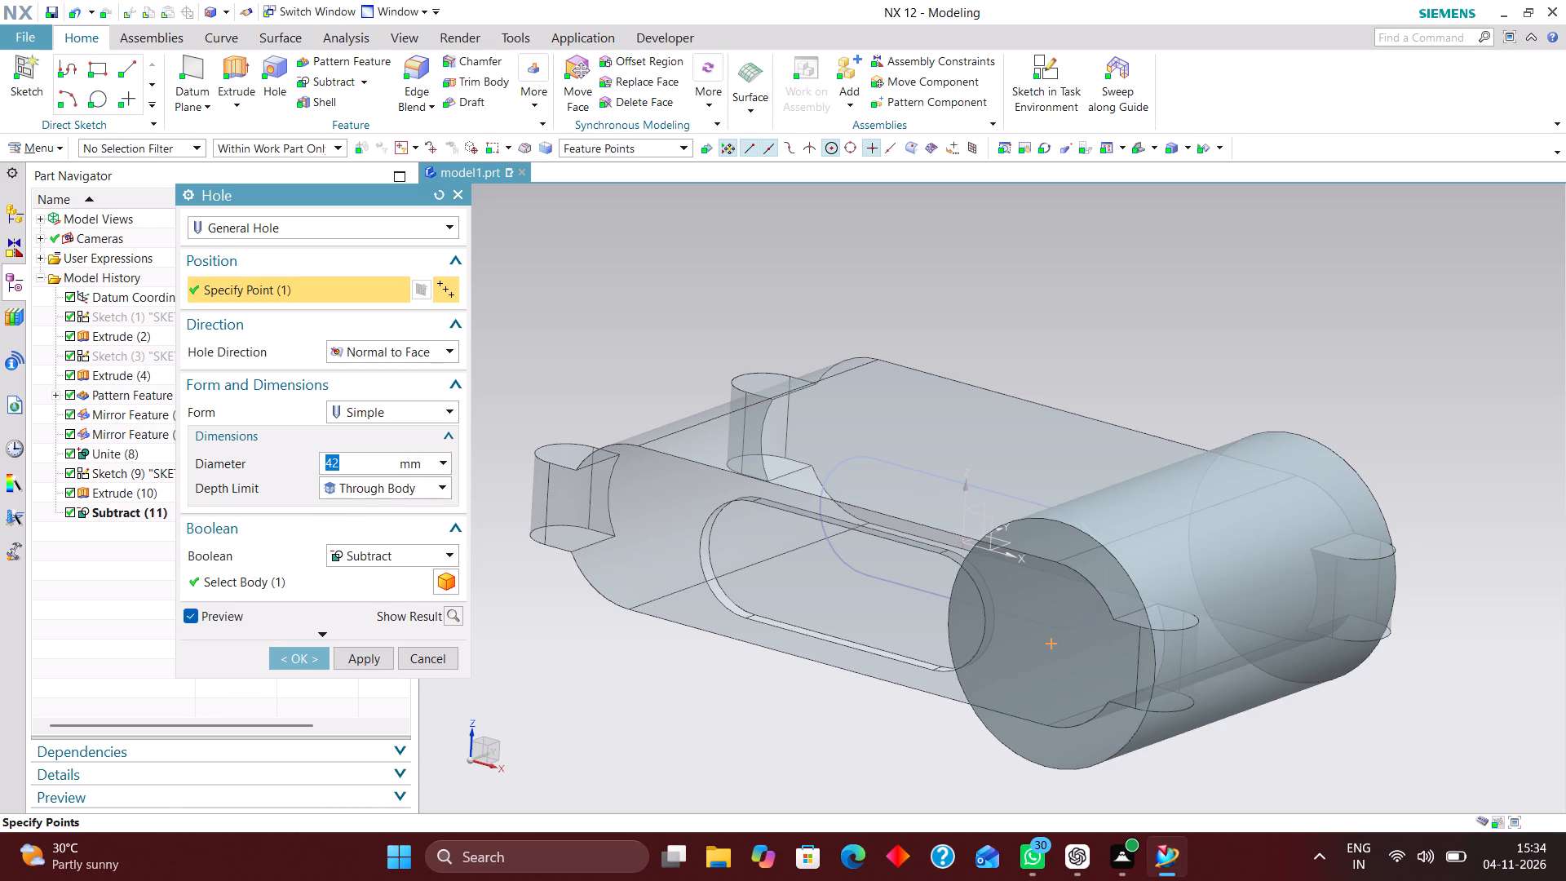
text(24)
key(Return)
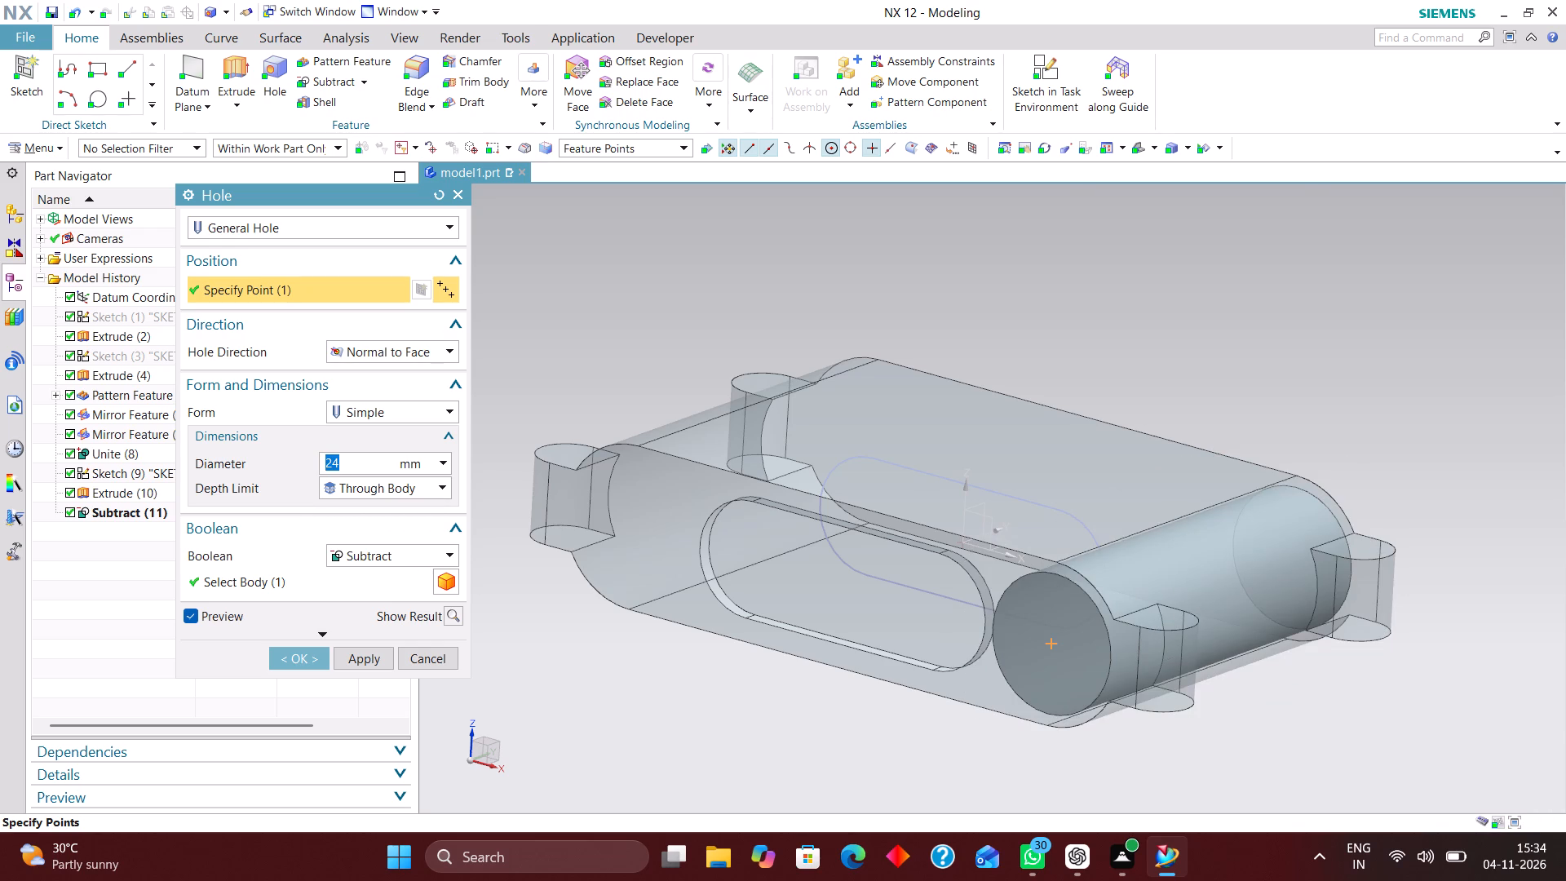
scroll(575, 591, up, 2)
click(588, 564)
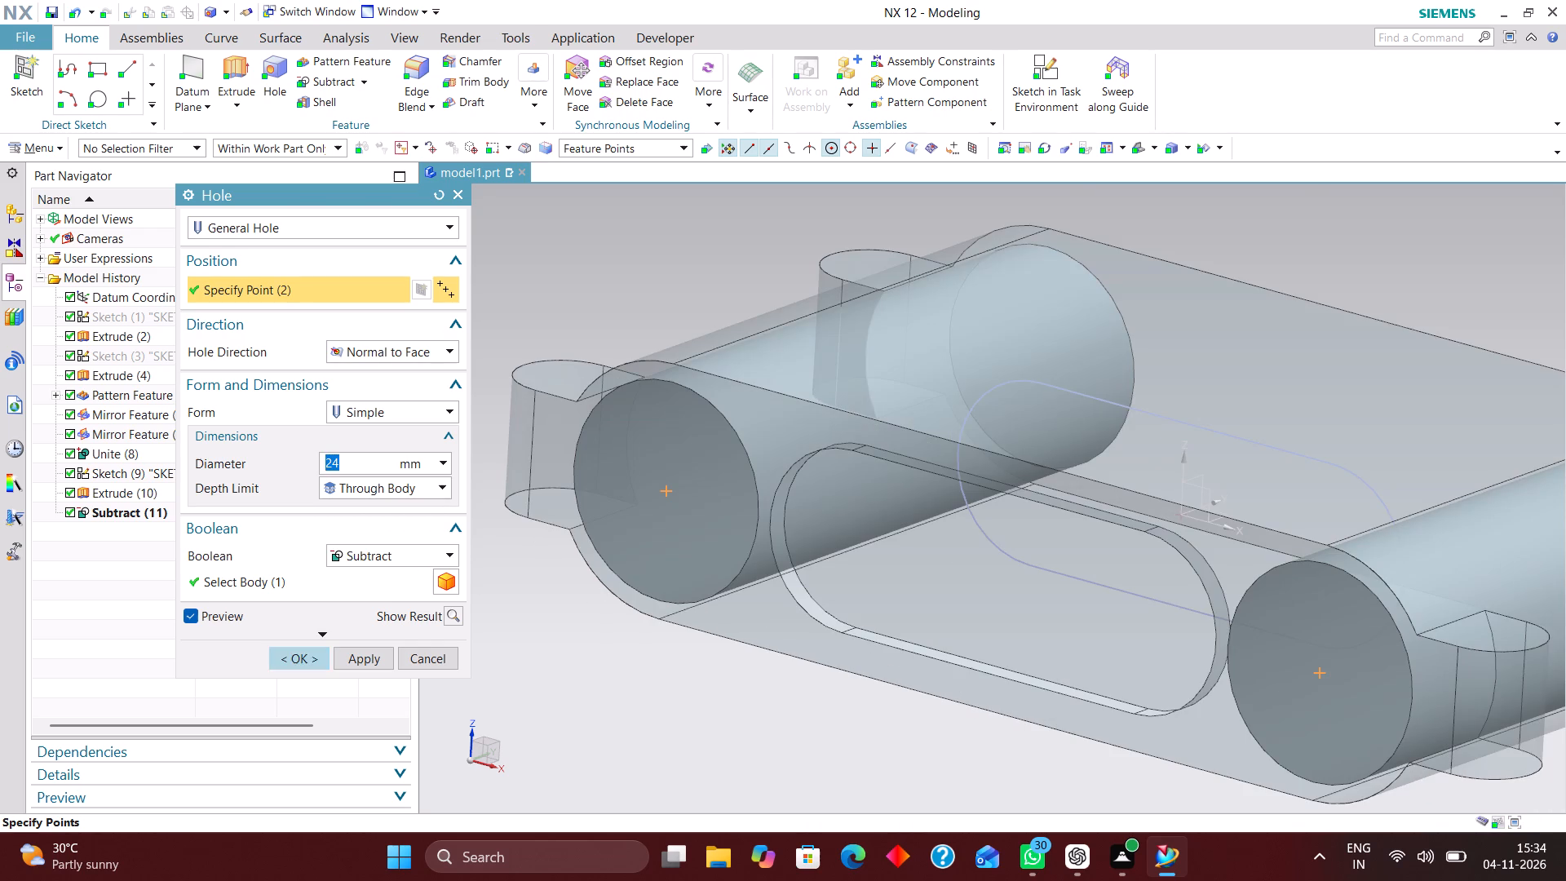
click(298, 651)
Examine the two through holes and the slot pocket from both end faces of the base.
scroll(800, 587, down, 5)
middle_drag(1205, 568, 1152, 604)
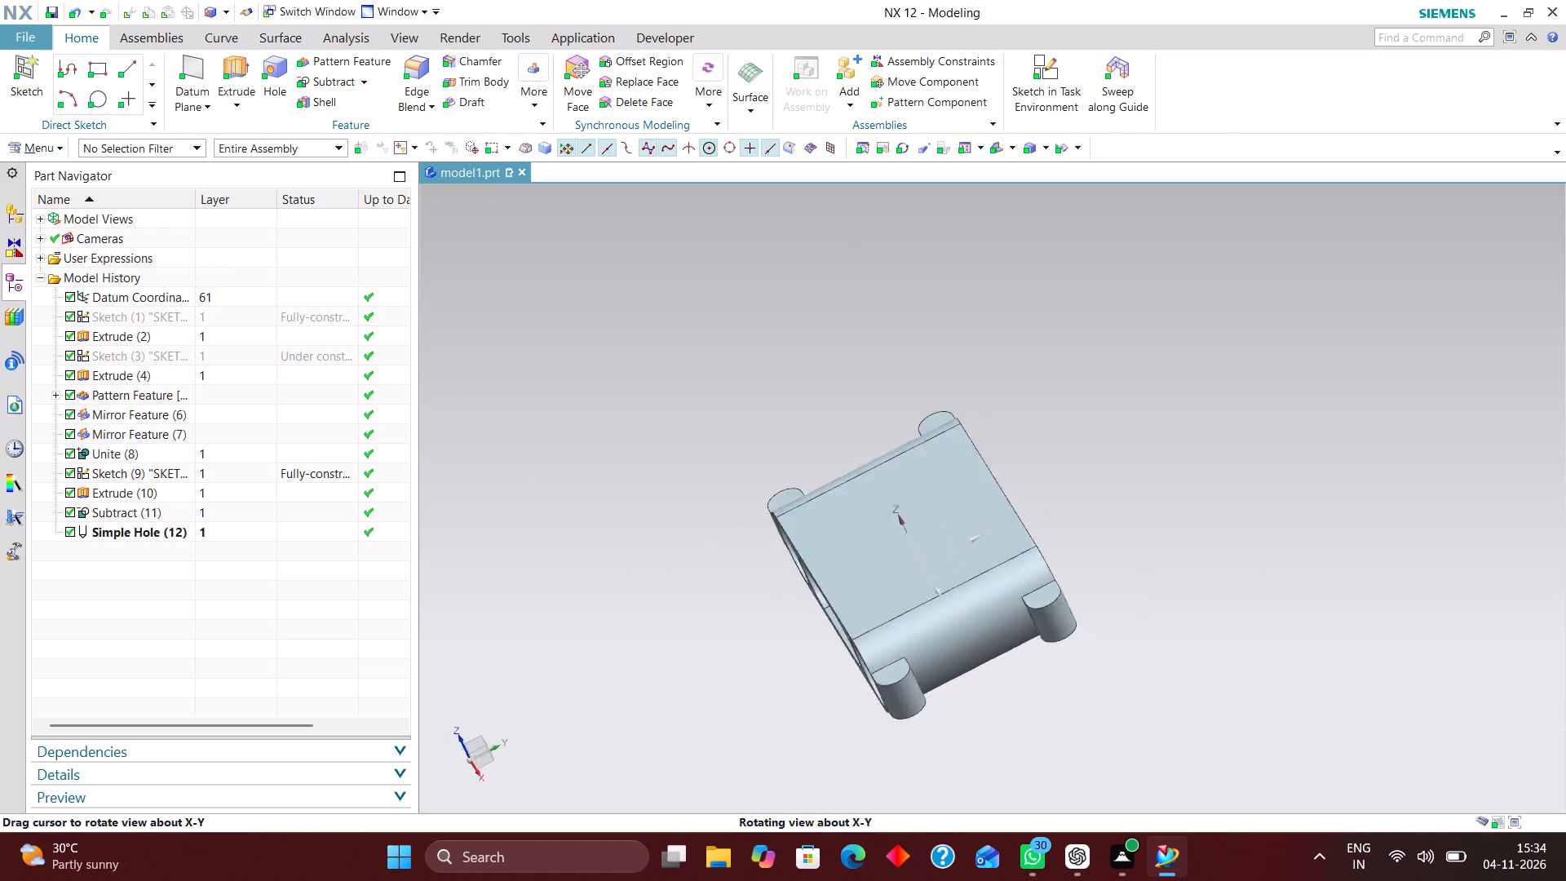
middle_drag(1152, 604, 1239, 572)
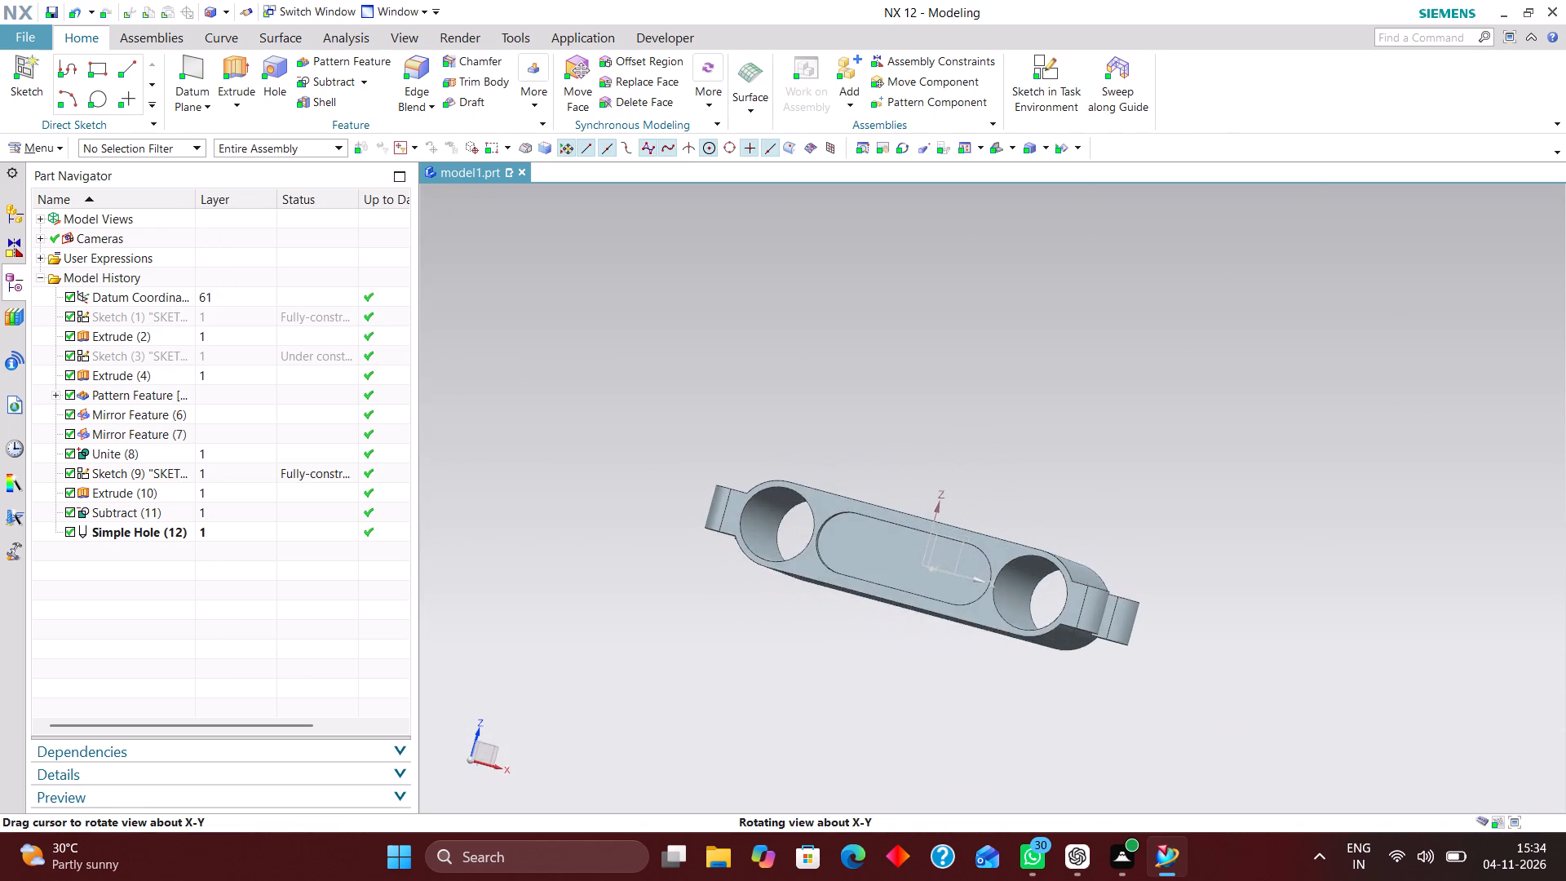
middle_drag(1239, 572, 1099, 594)
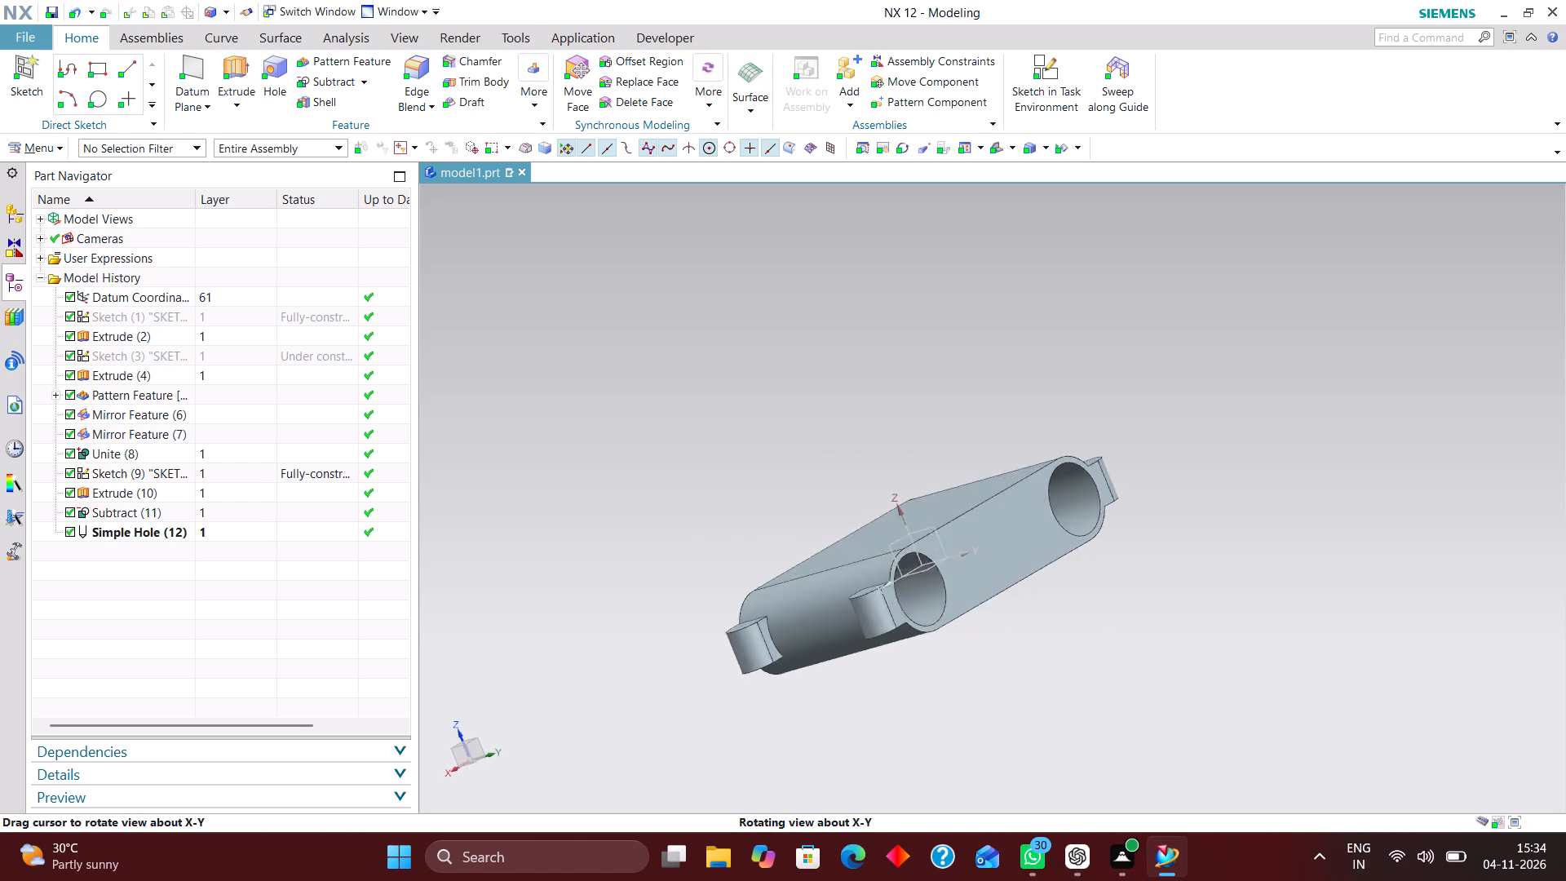
middle_drag(1099, 594, 1184, 619)
scroll(1110, 635, up, 1)
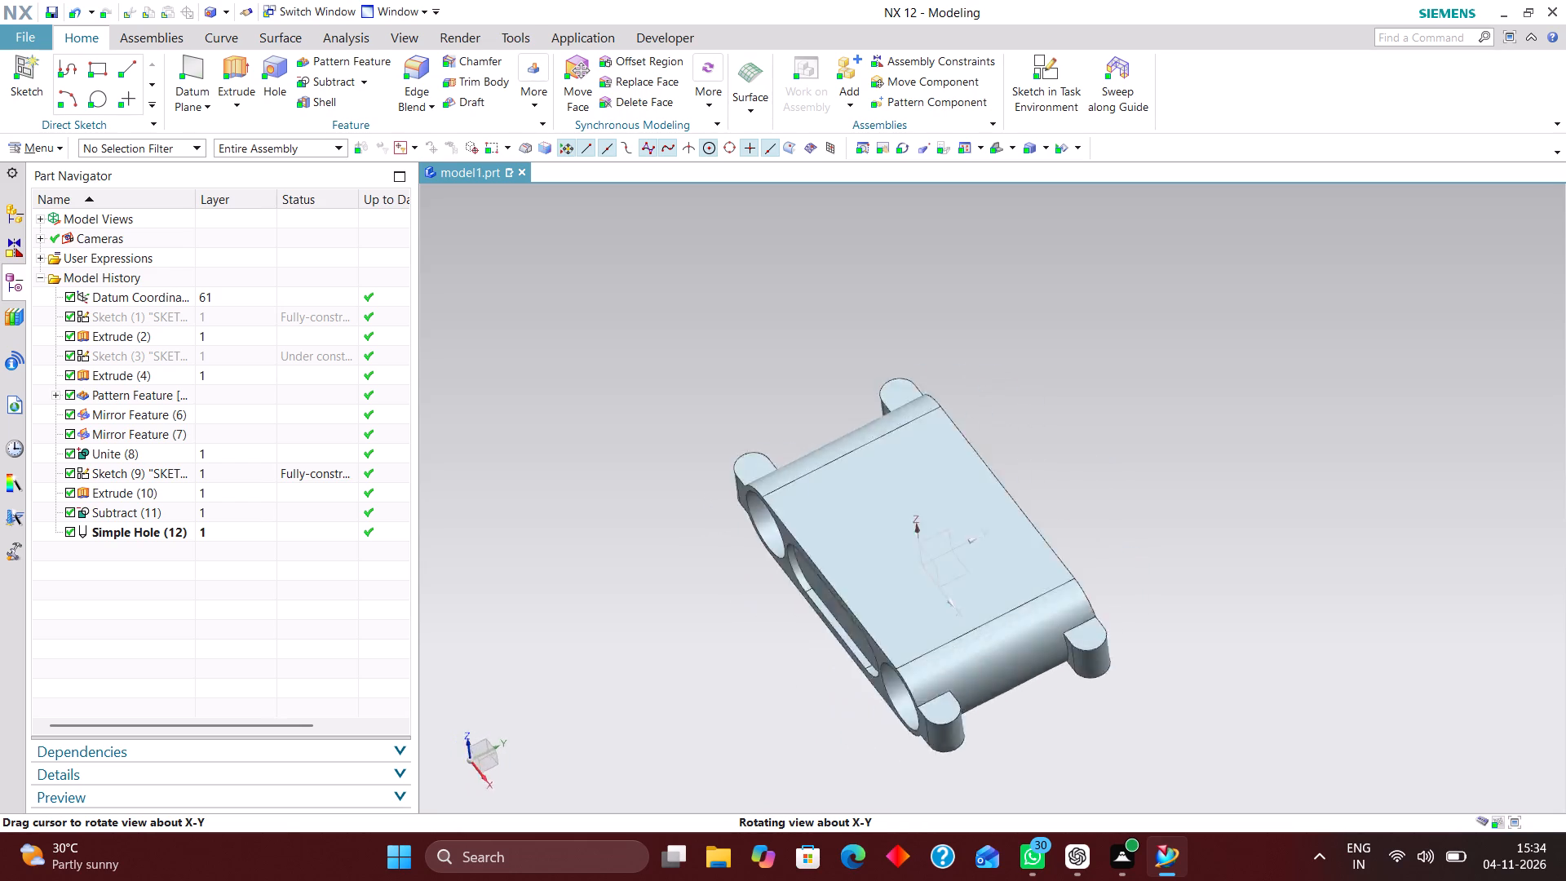
middle_drag(1184, 619, 1208, 582)
scroll(924, 529, up, 4)
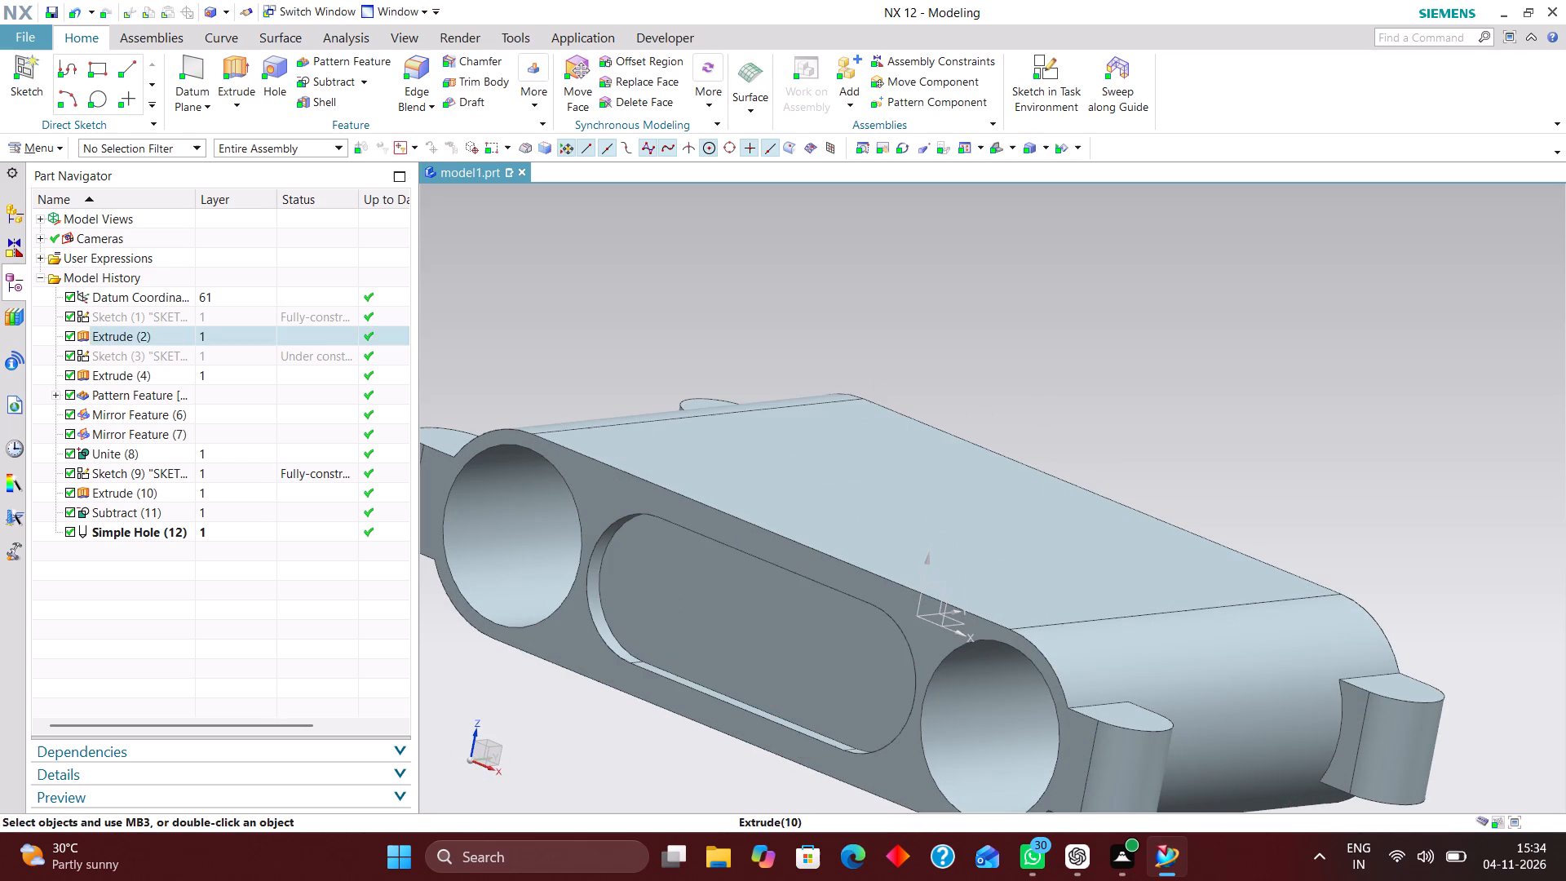
Roll the model history back by making the slot extrusion, Extrude (10), the current feature.
click(187, 493)
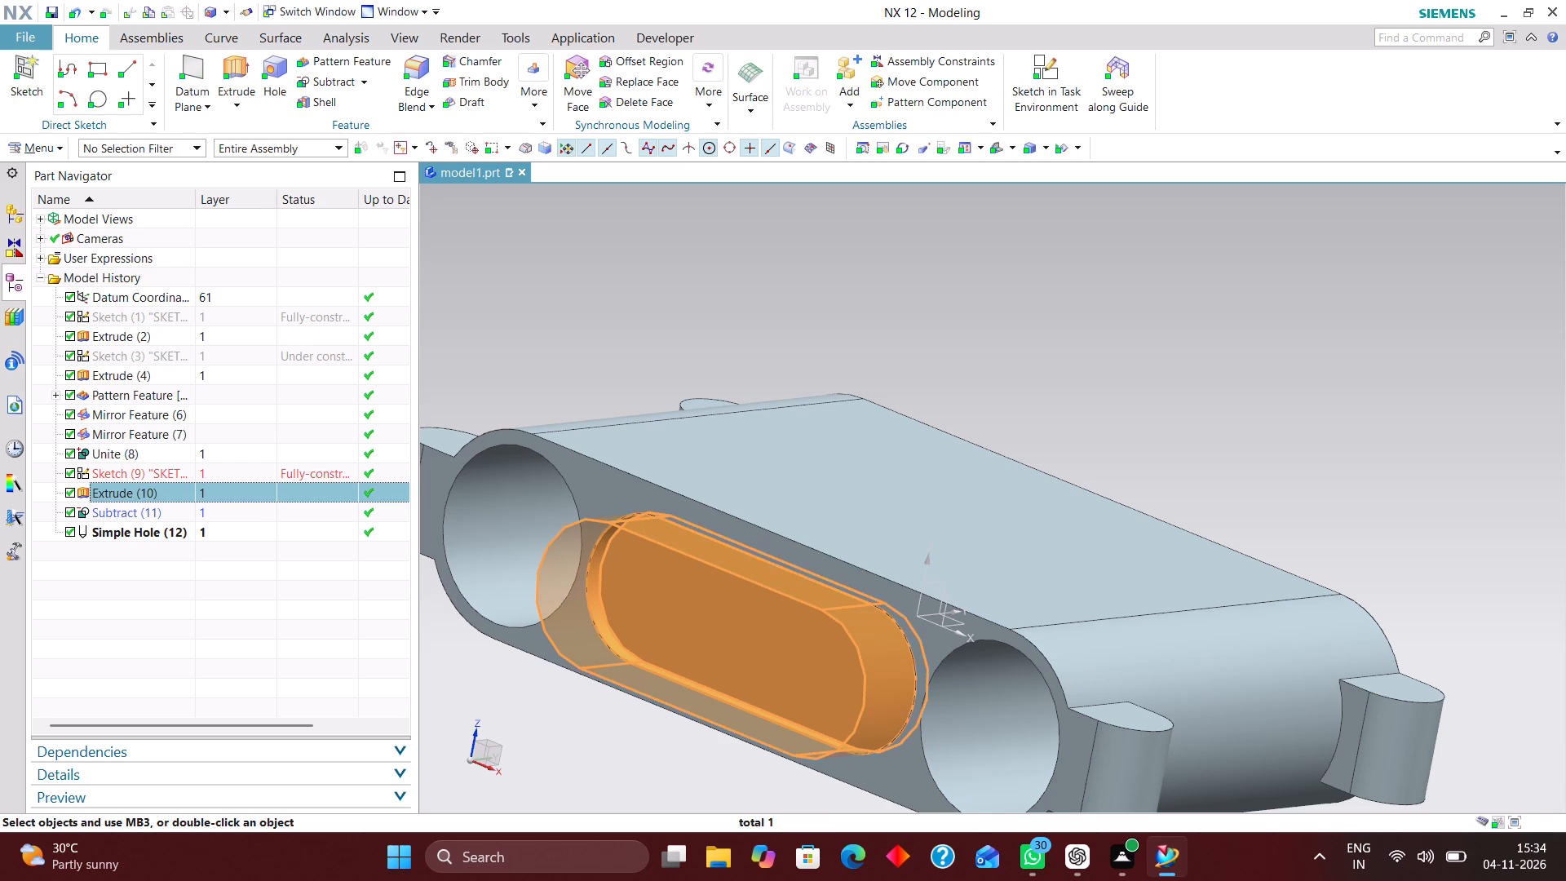
right_click(189, 493)
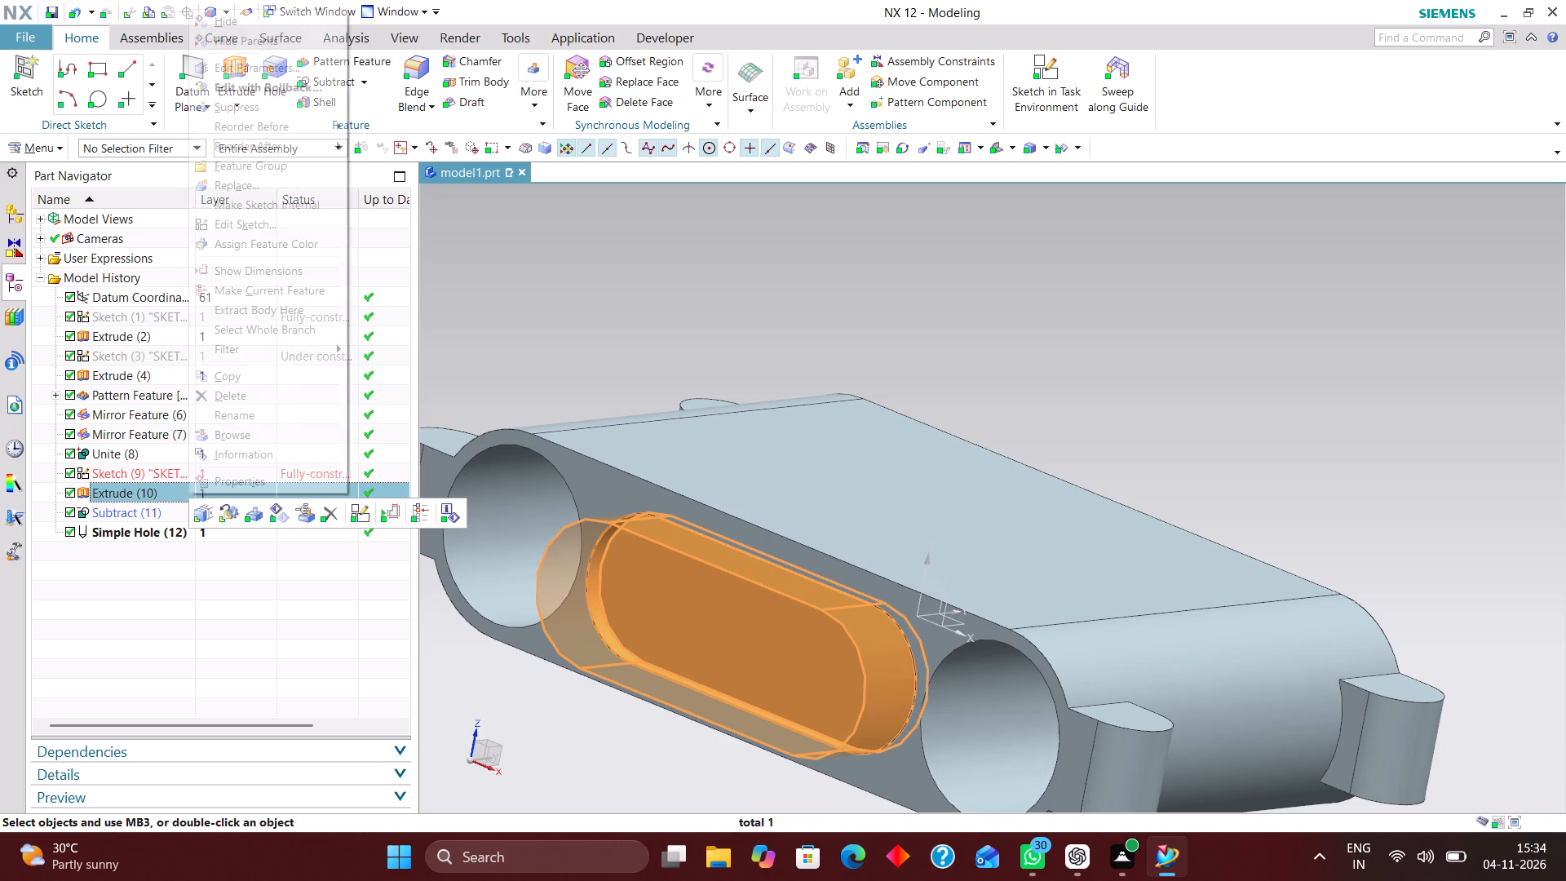
click(426, 512)
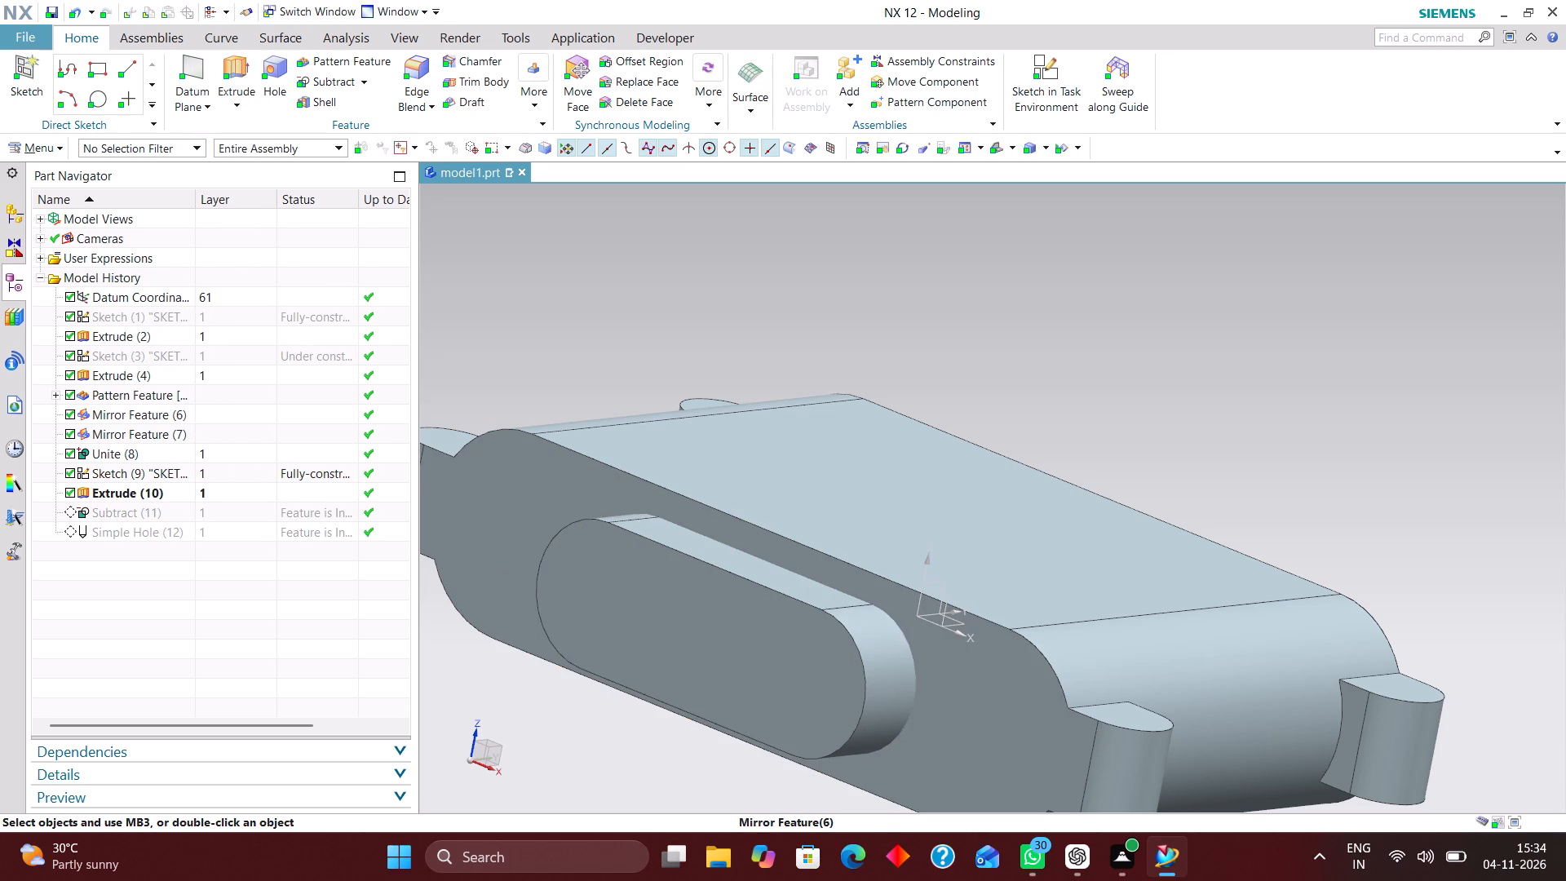
Mirror the slot extrusion about the XZ datum plane with Mirror Feature, onto the base's opposite end.
click(536, 98)
click(697, 148)
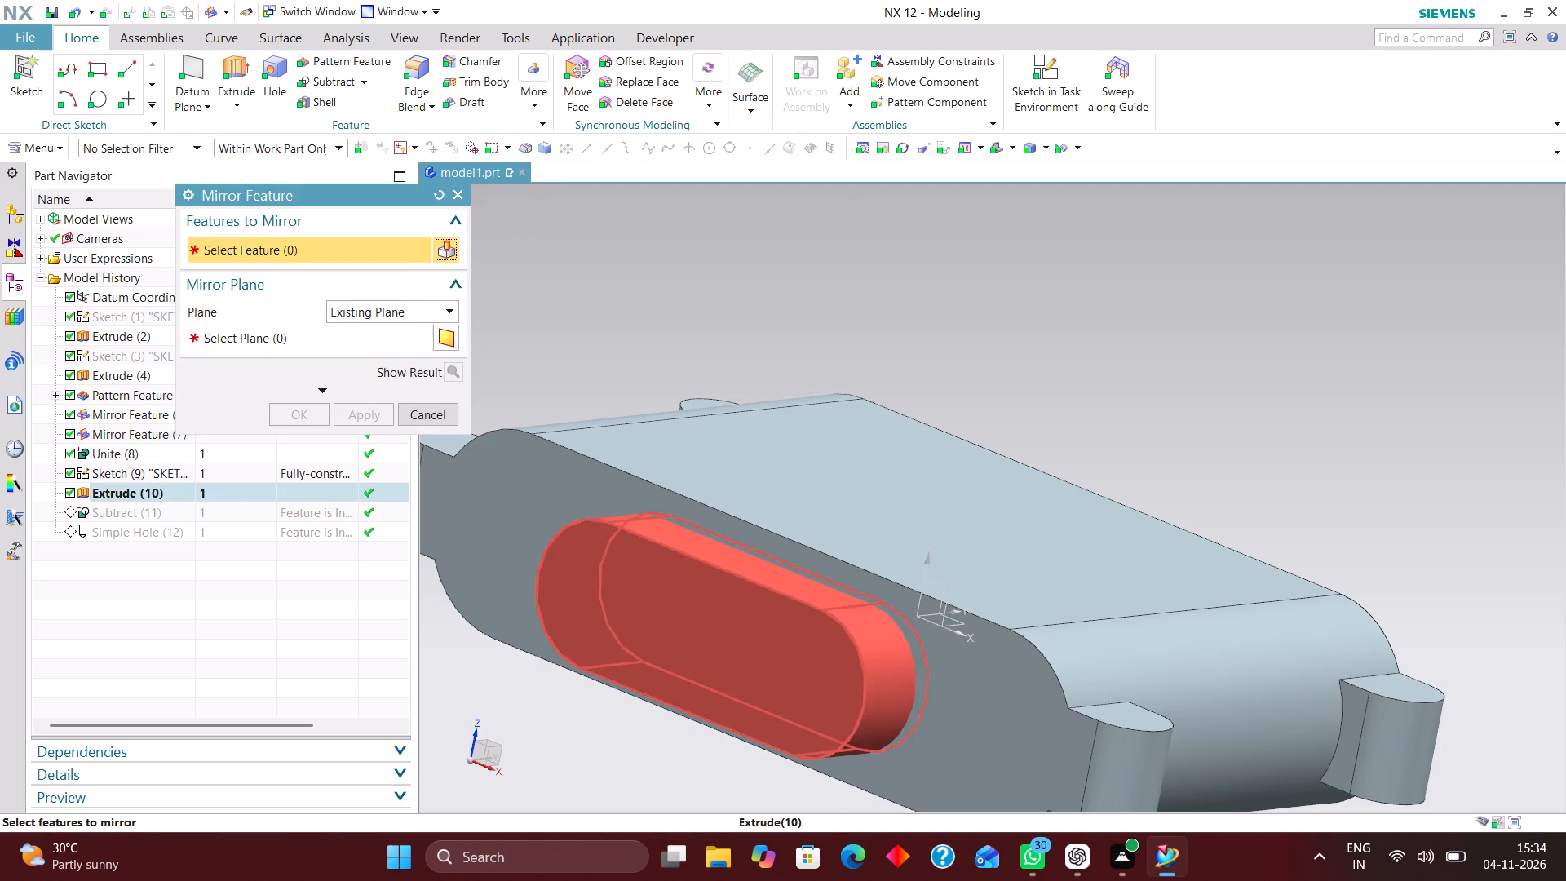
click(718, 597)
click(241, 331)
scroll(706, 458, down, 1)
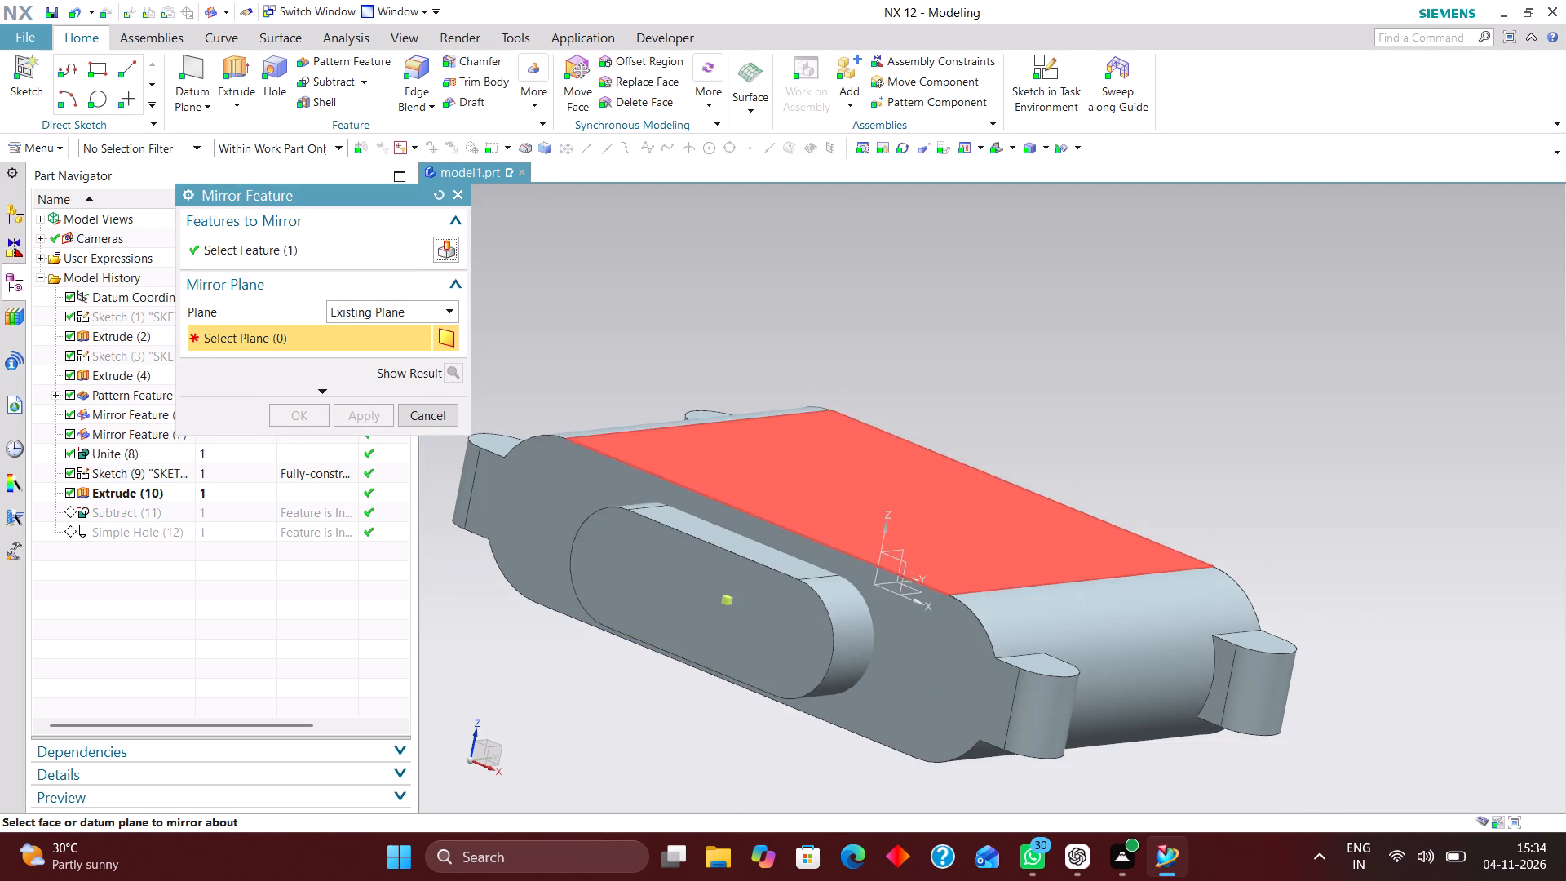
scroll(885, 604, up, 3)
click(894, 560)
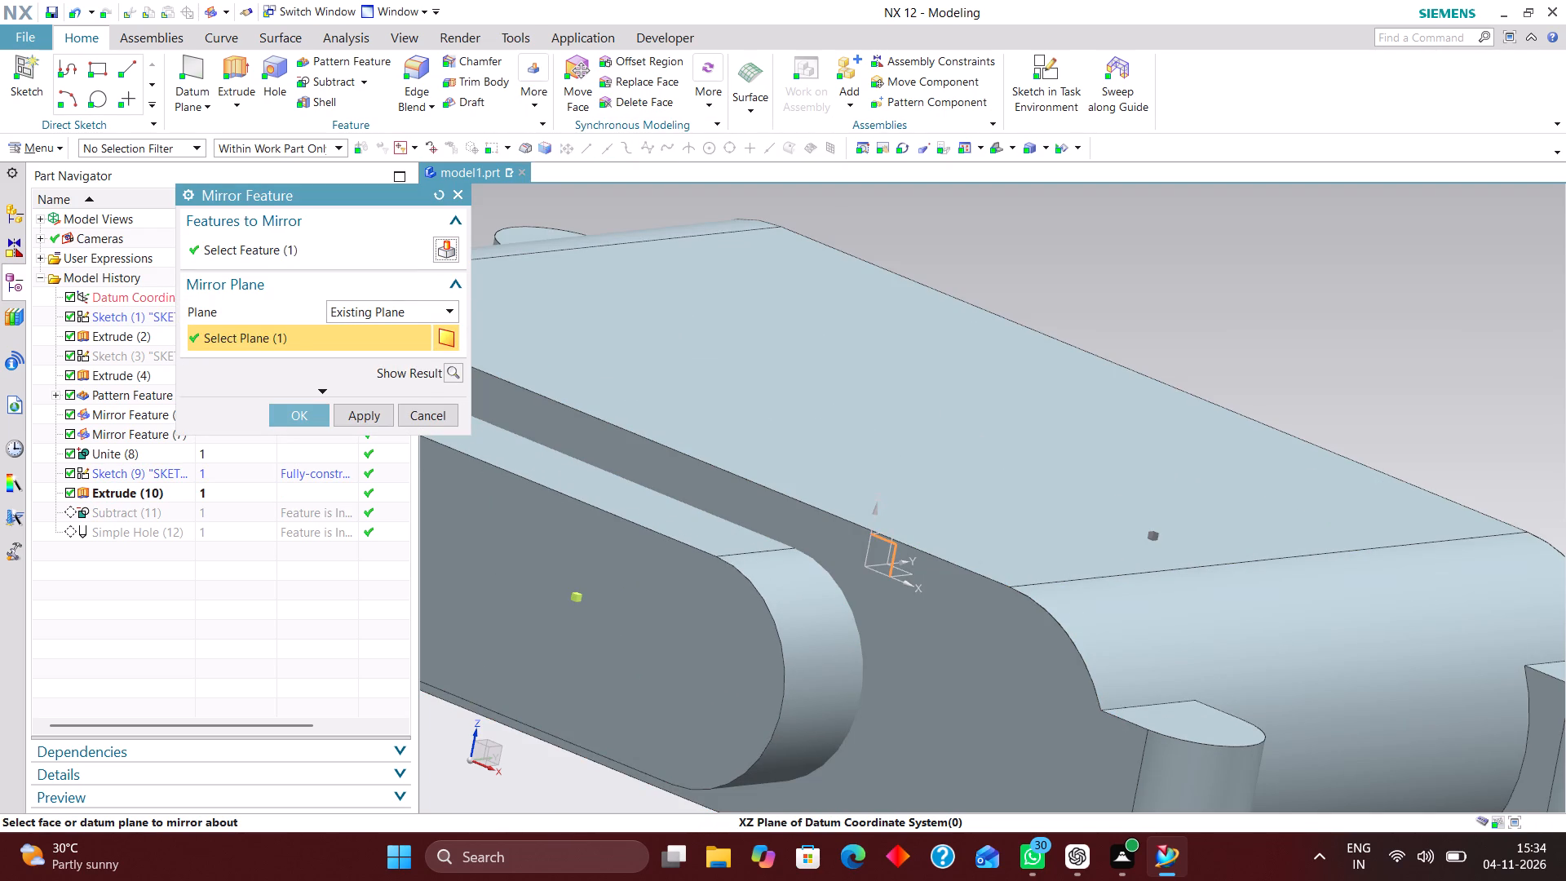
middle_drag(895, 409, 838, 406)
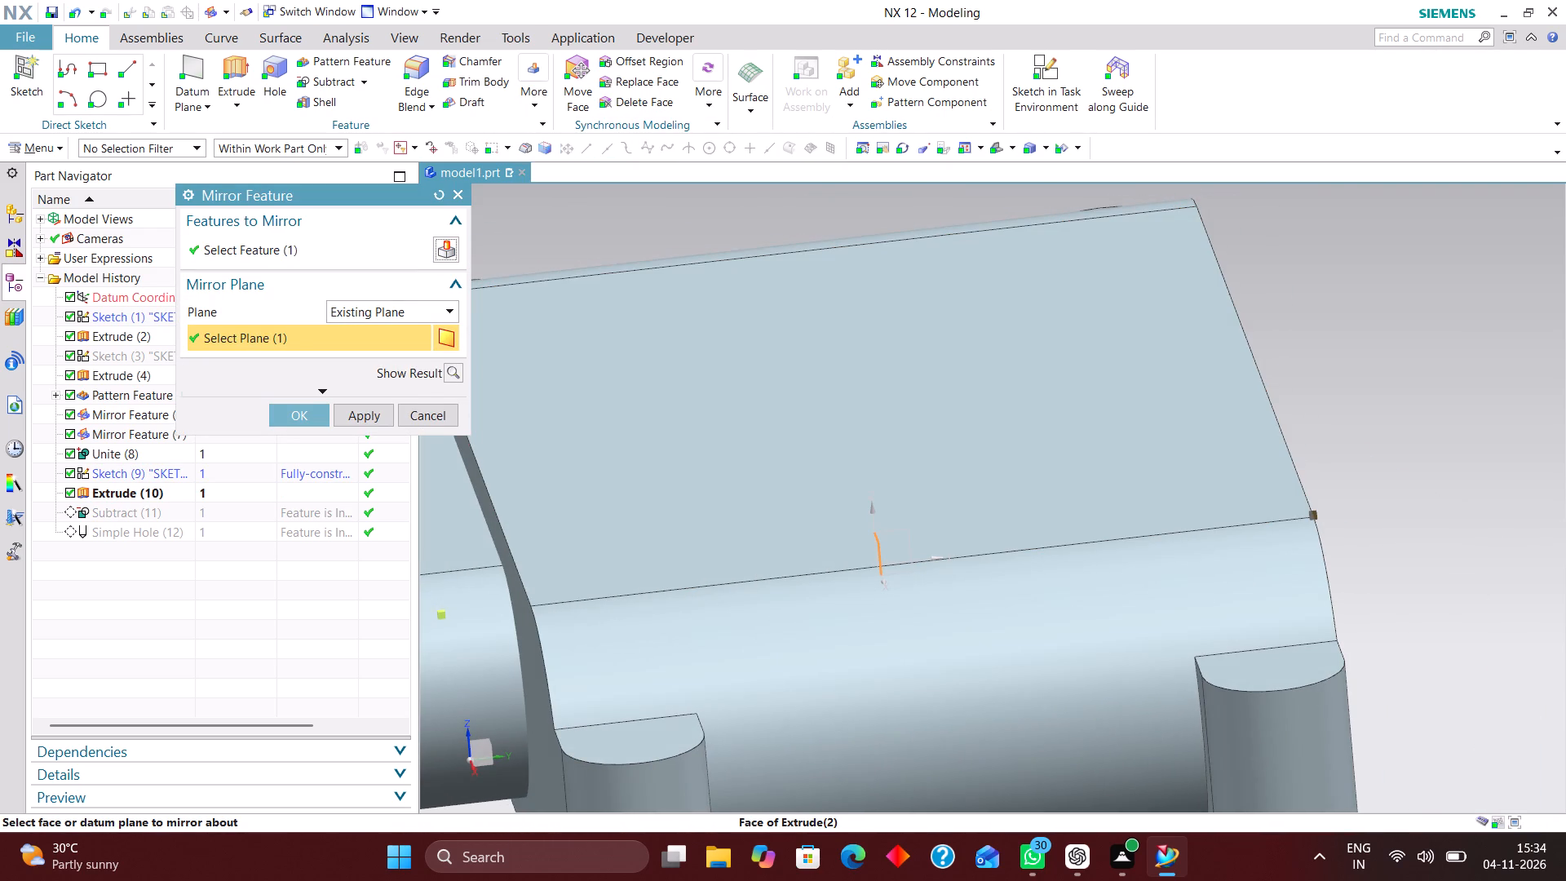
click(298, 415)
scroll(834, 509, down, 1)
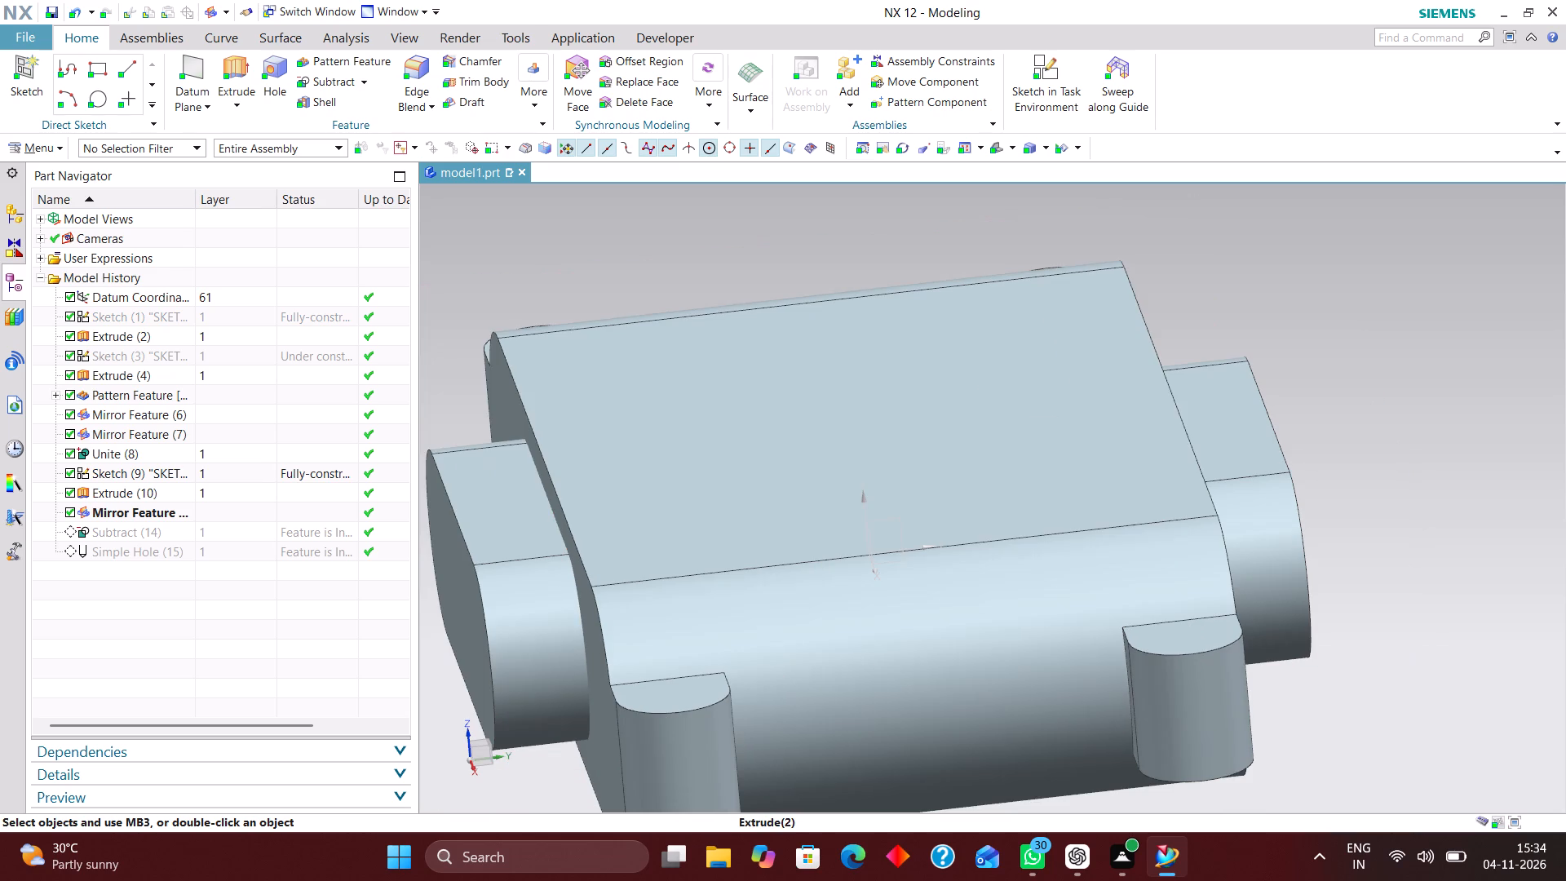
Edit the Subtract feature with rollback to add the mirrored slot body as a second tool body.
click(227, 533)
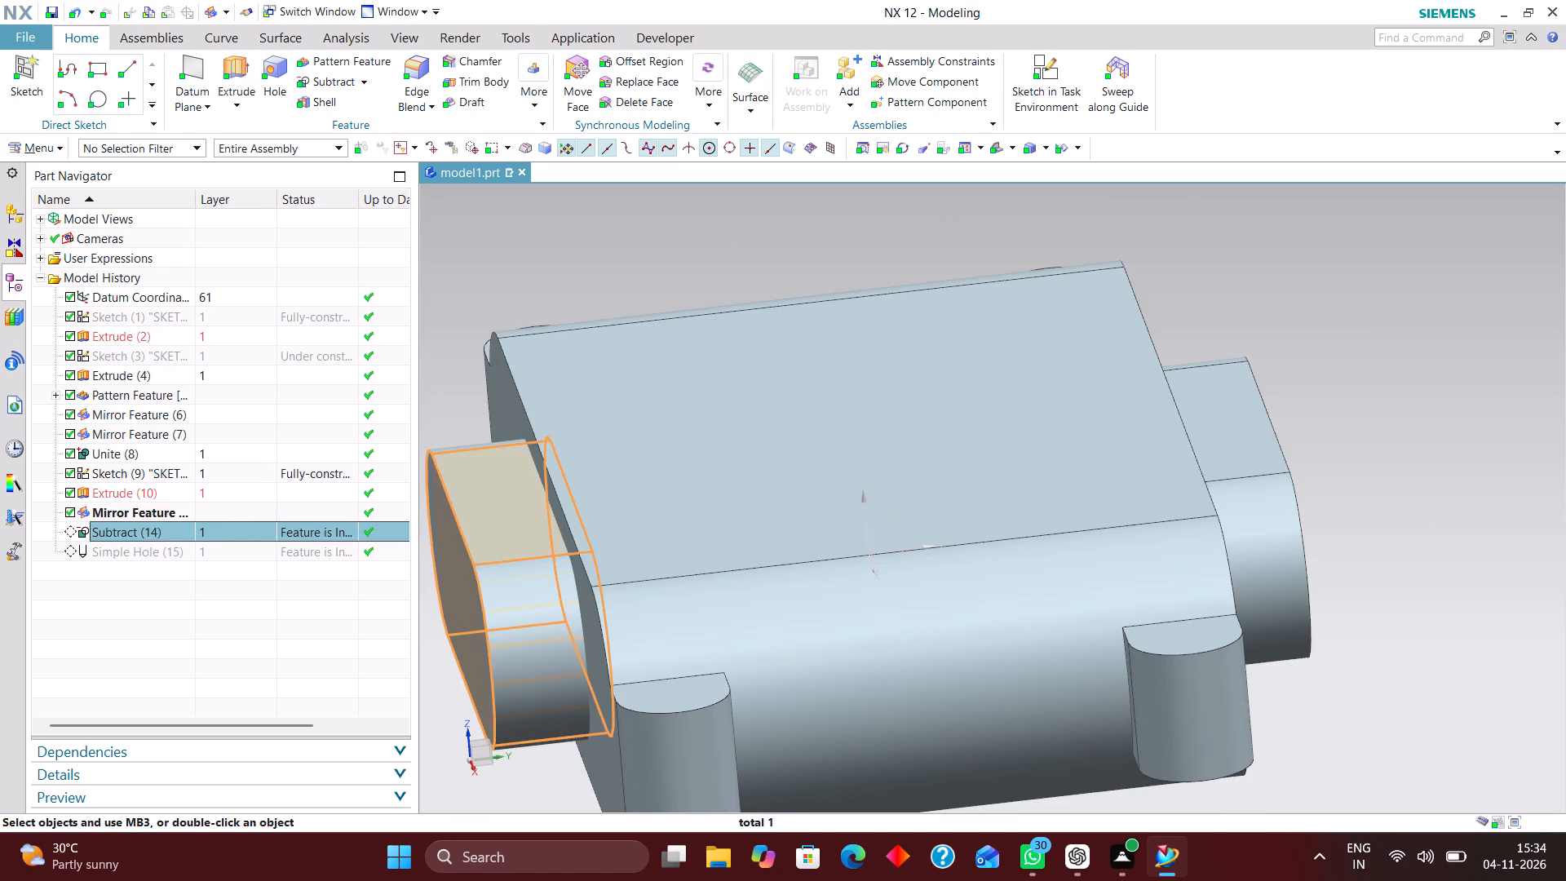
right_click(223, 530)
click(339, 565)
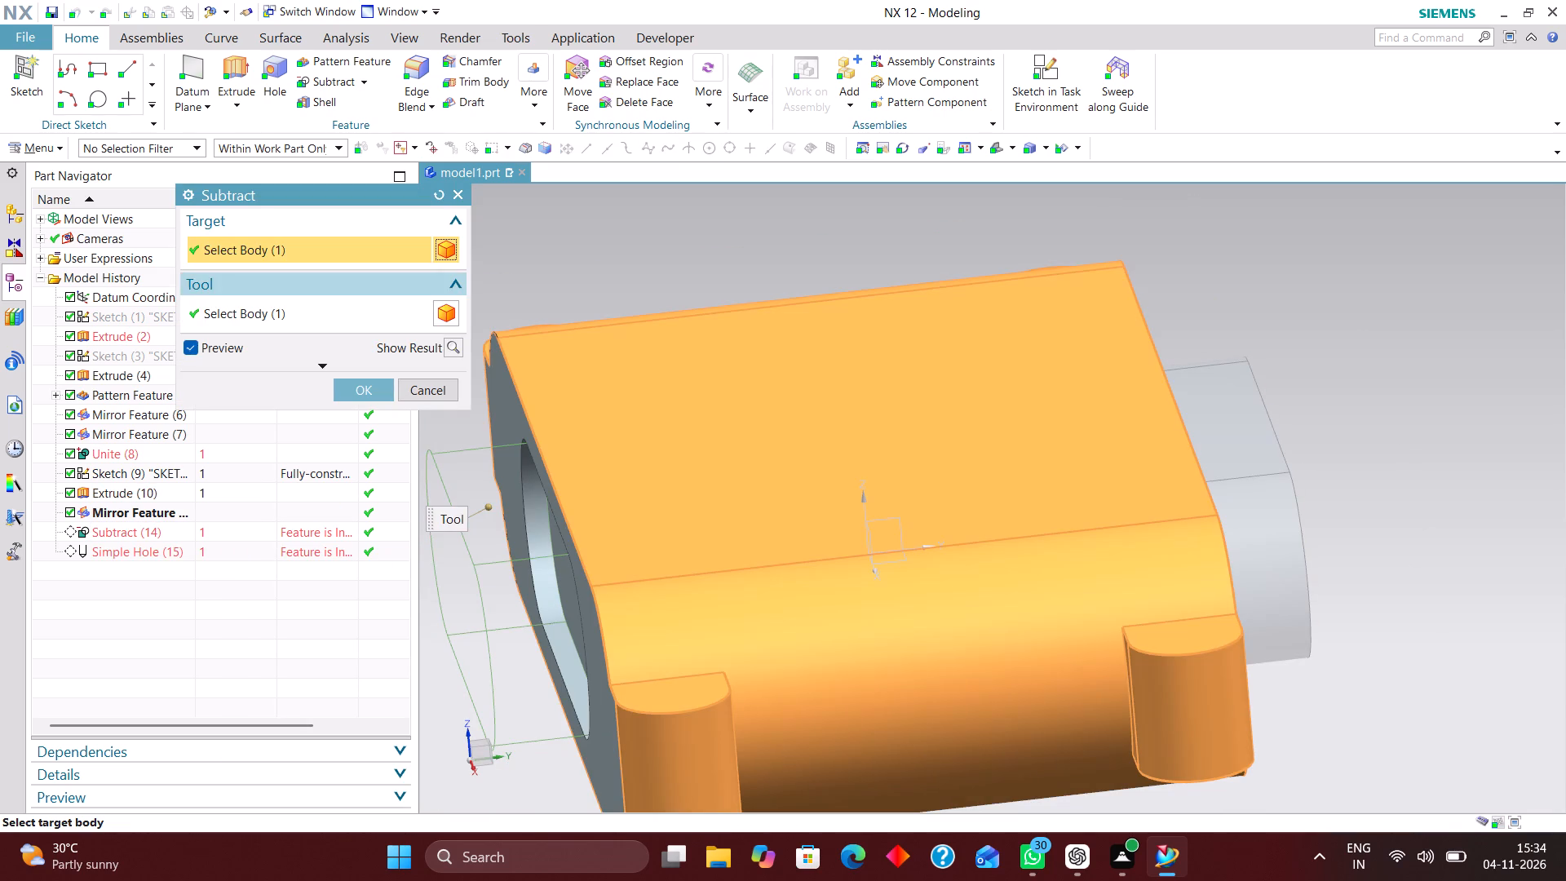
click(245, 308)
click(1291, 549)
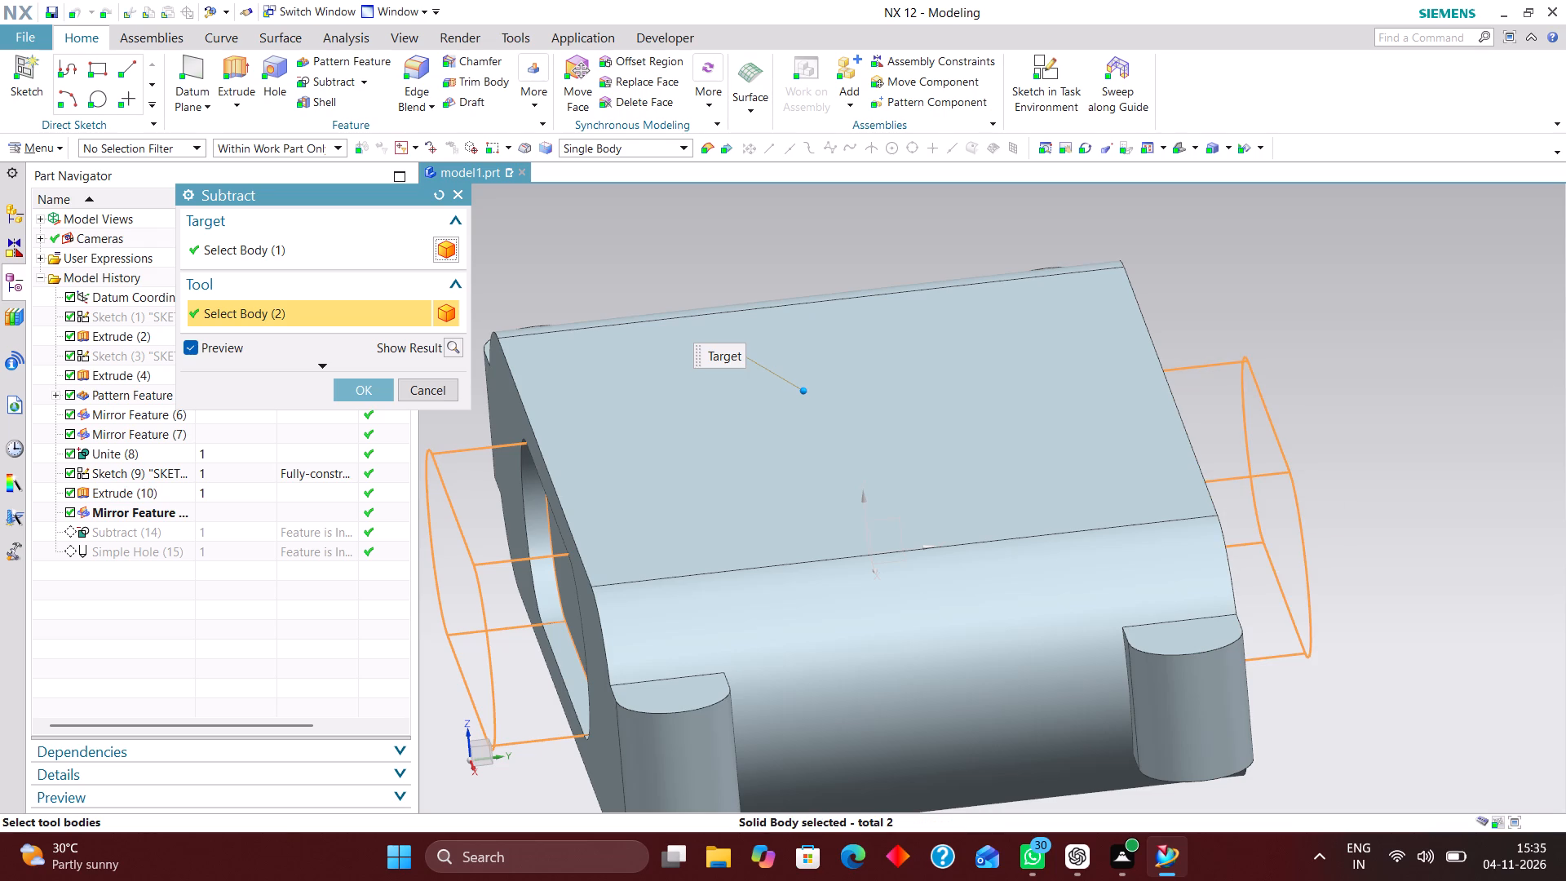
click(363, 387)
Roll the model history forward by making the Simple Hole feature current.
scroll(622, 519, down, 1)
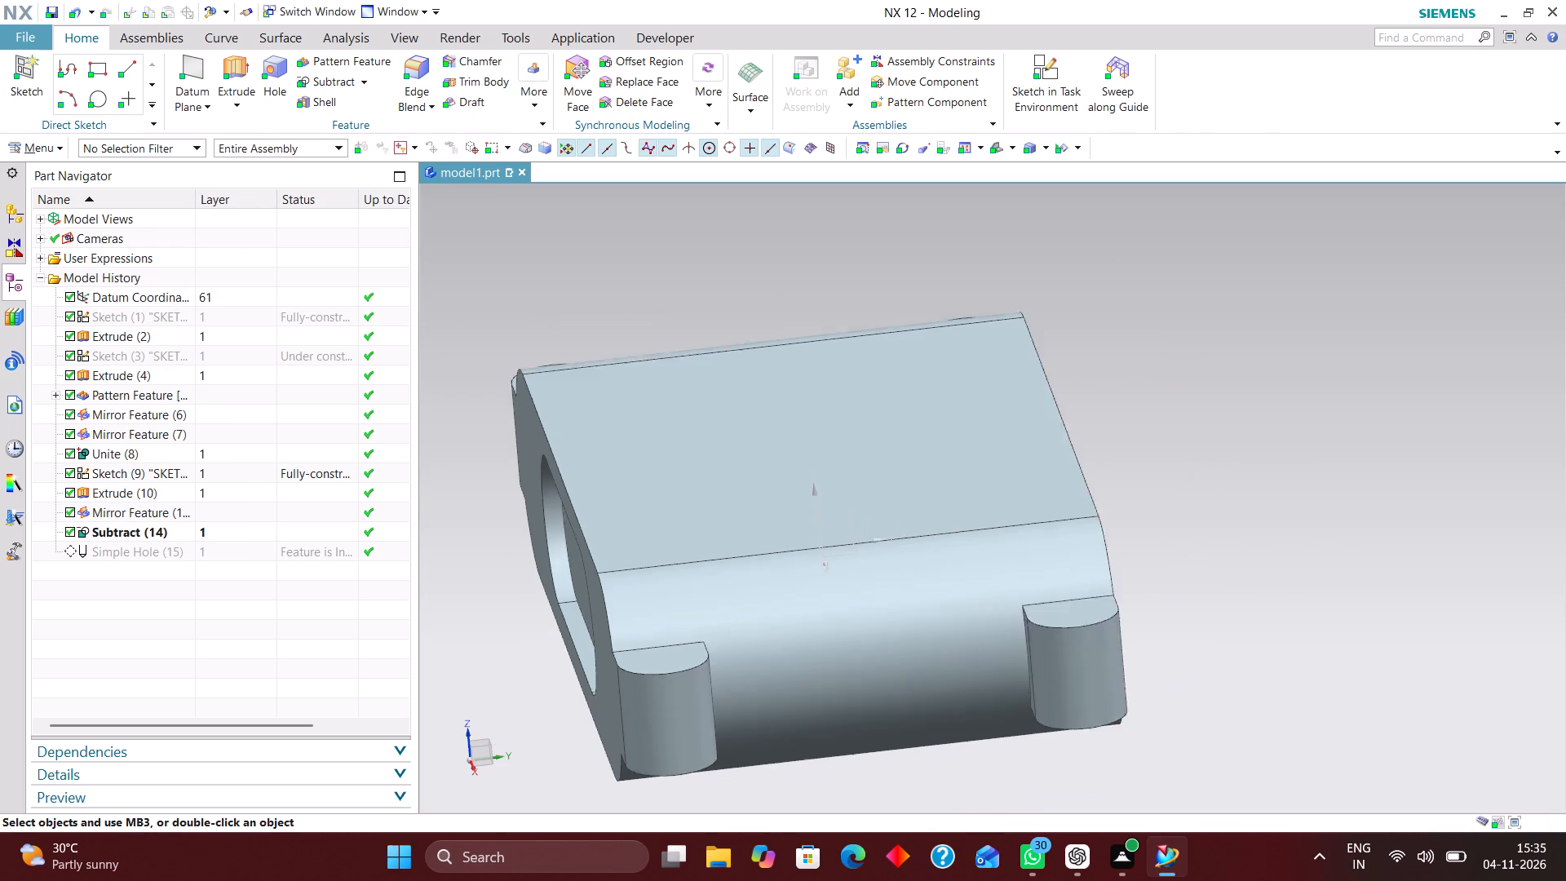
scroll(635, 520, down, 1)
middle_drag(1037, 535, 1089, 494)
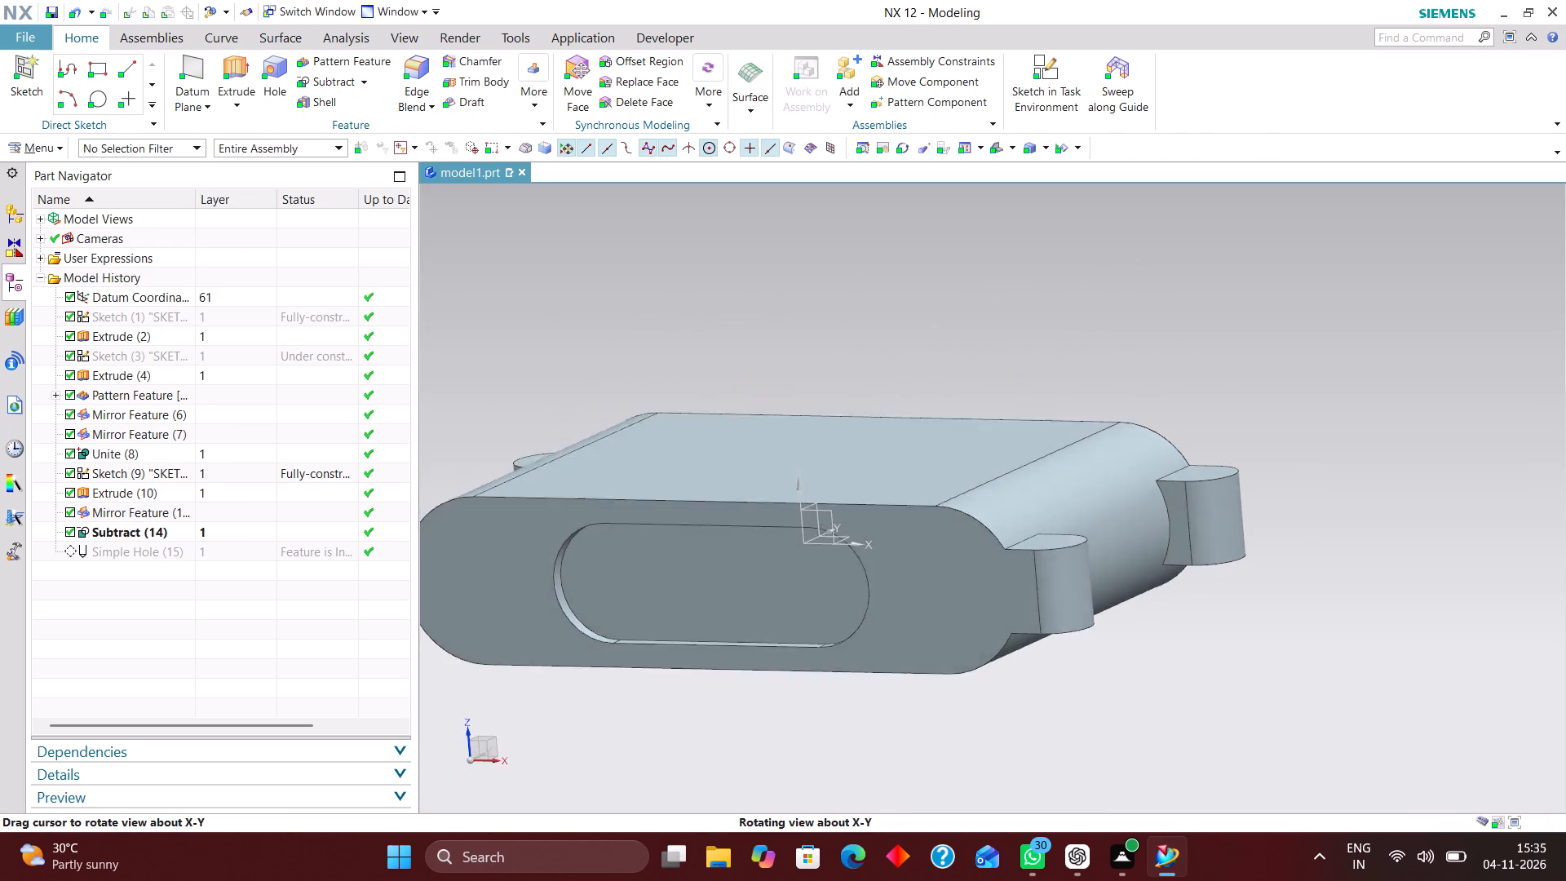
middle_drag(1089, 494, 1087, 503)
click(237, 544)
right_click(237, 547)
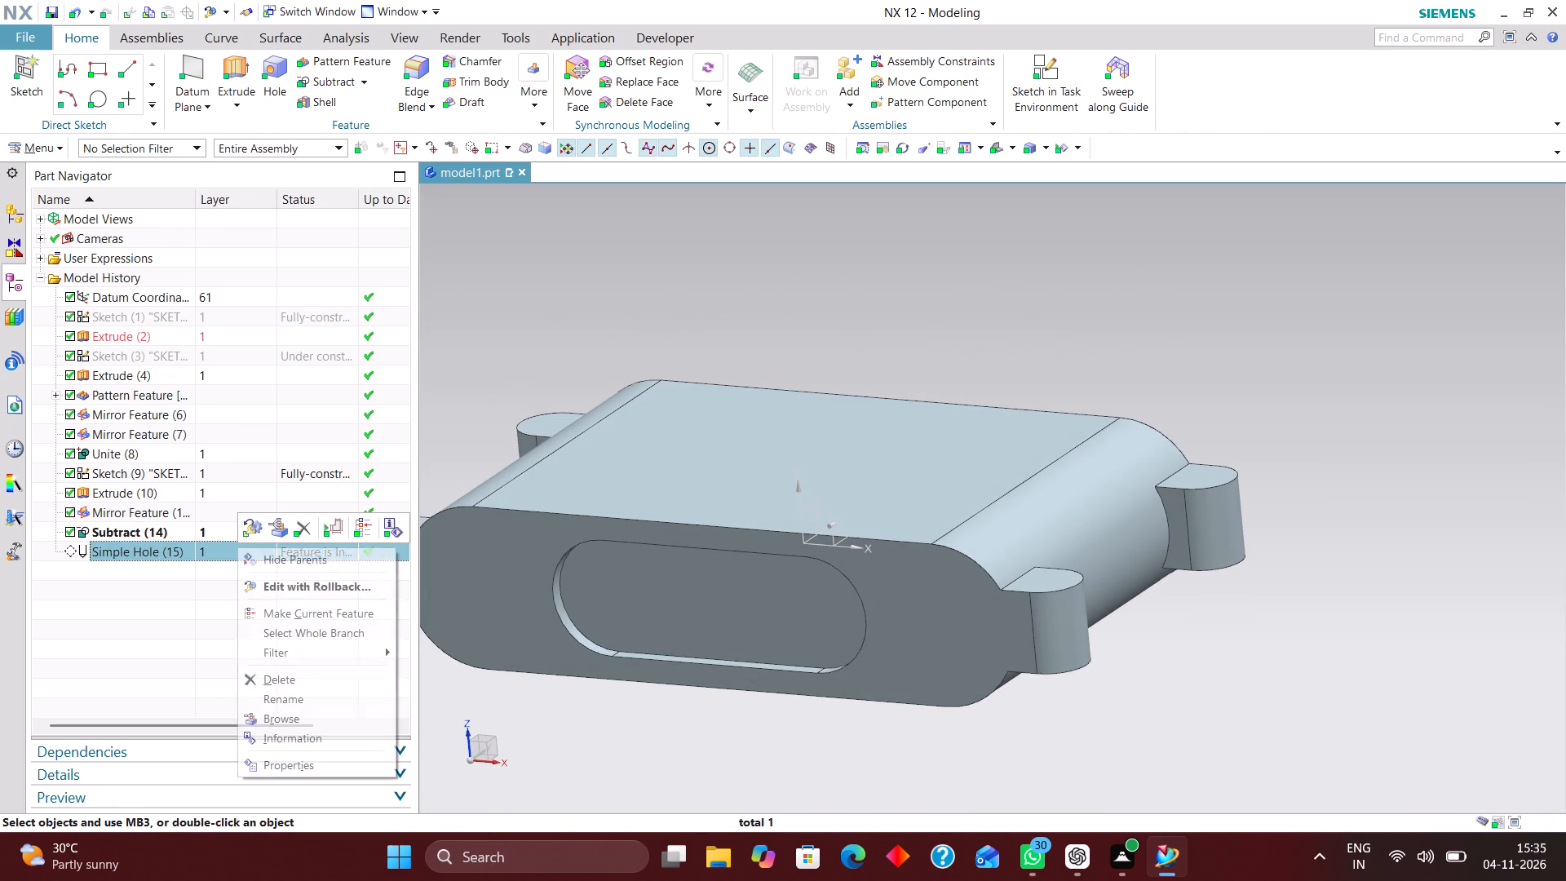
click(367, 530)
Examine the pockets and through holes on both end faces, including in an isometric view.
middle_drag(1278, 549, 1183, 581)
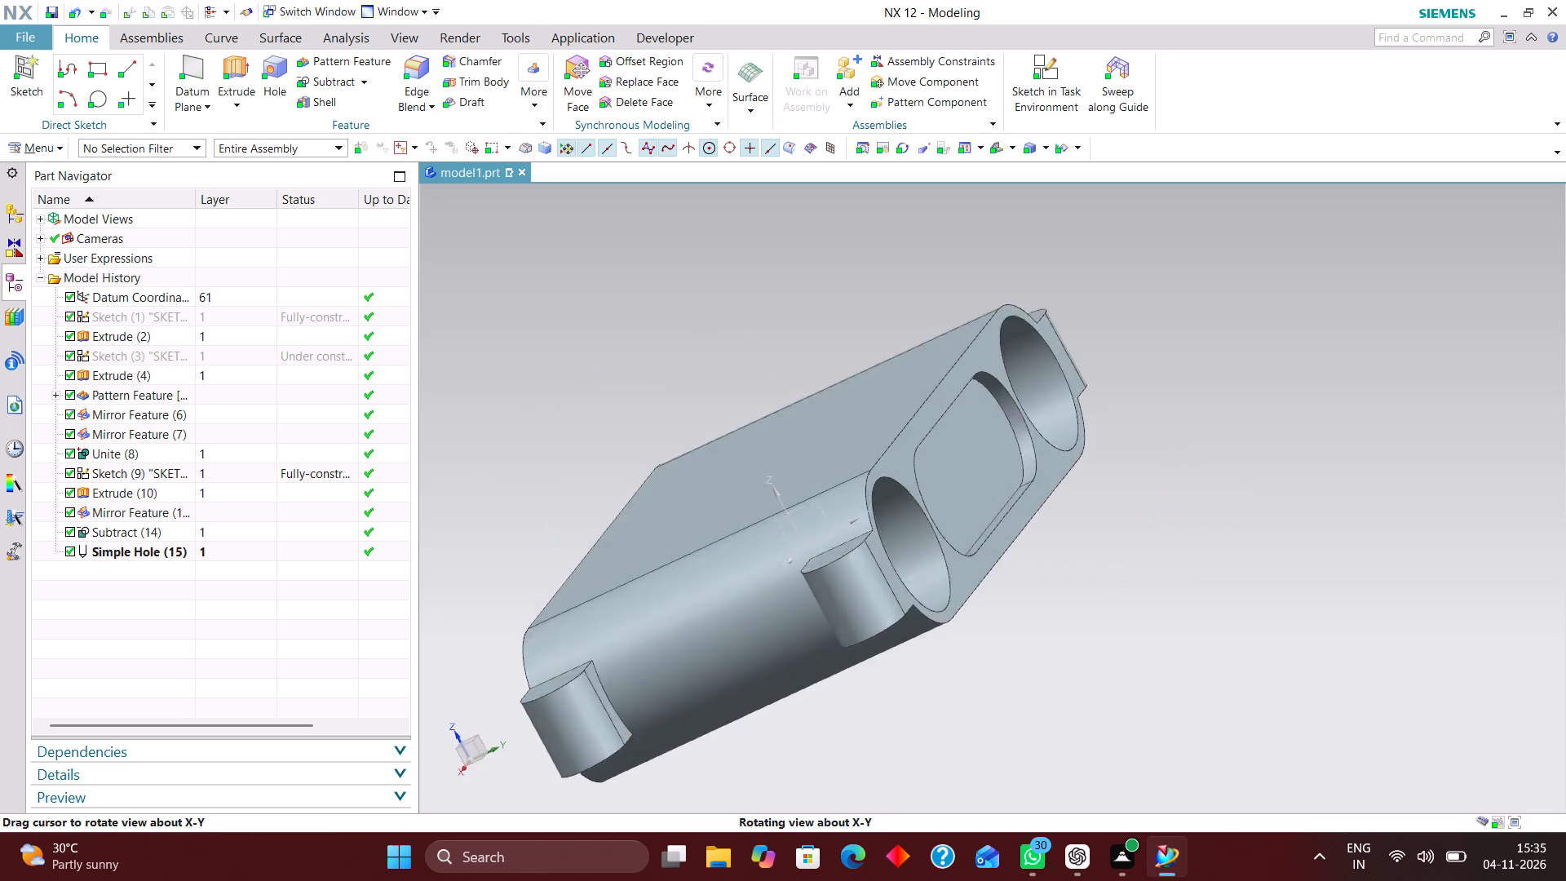
middle_drag(1183, 581, 1266, 560)
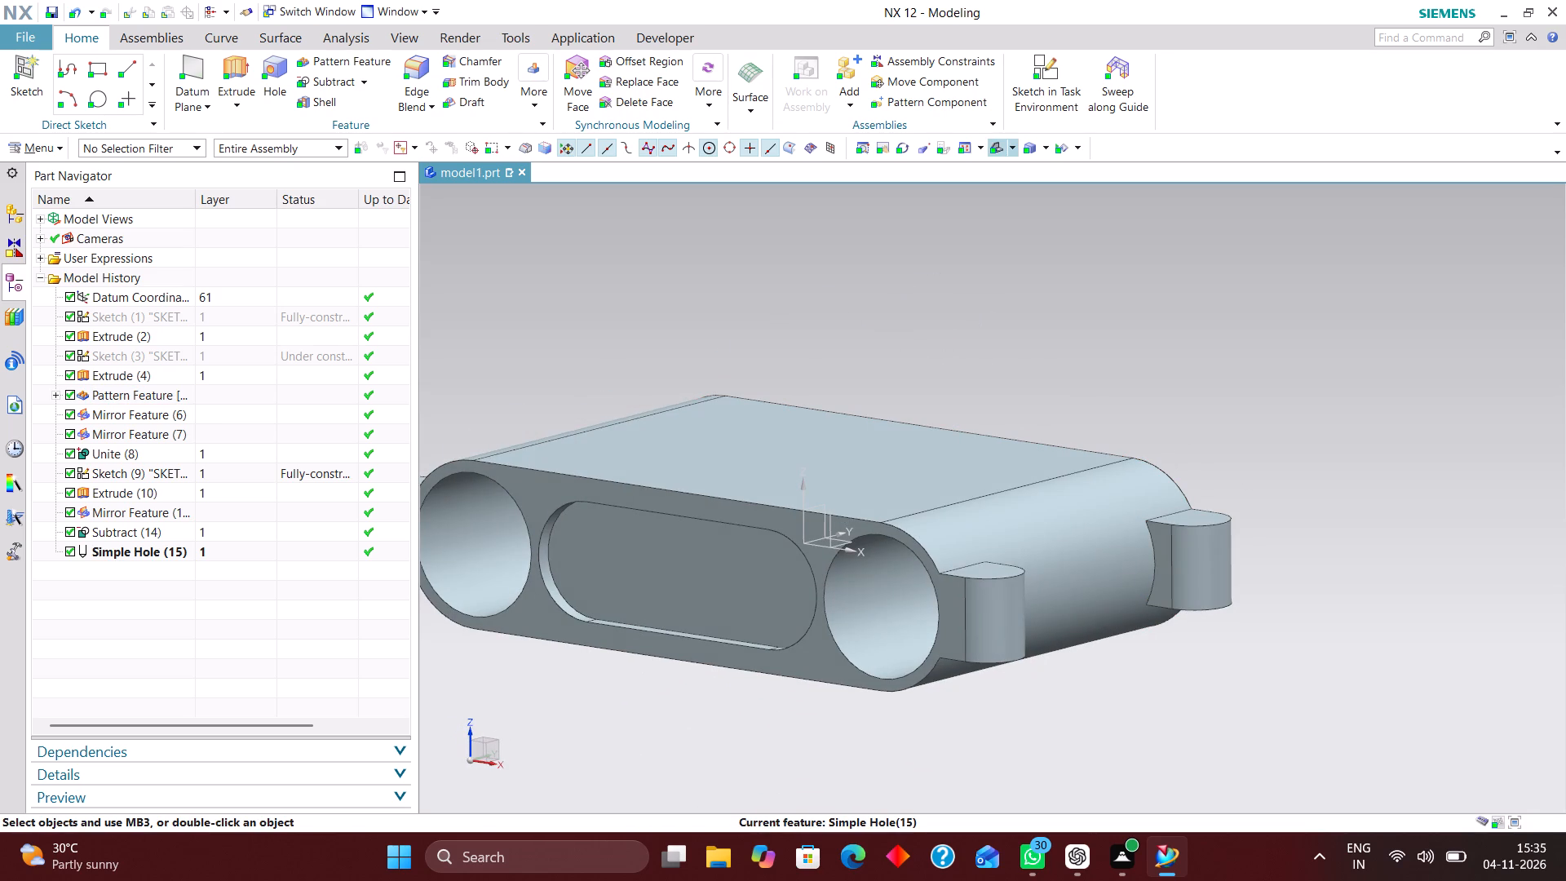
click(1001, 149)
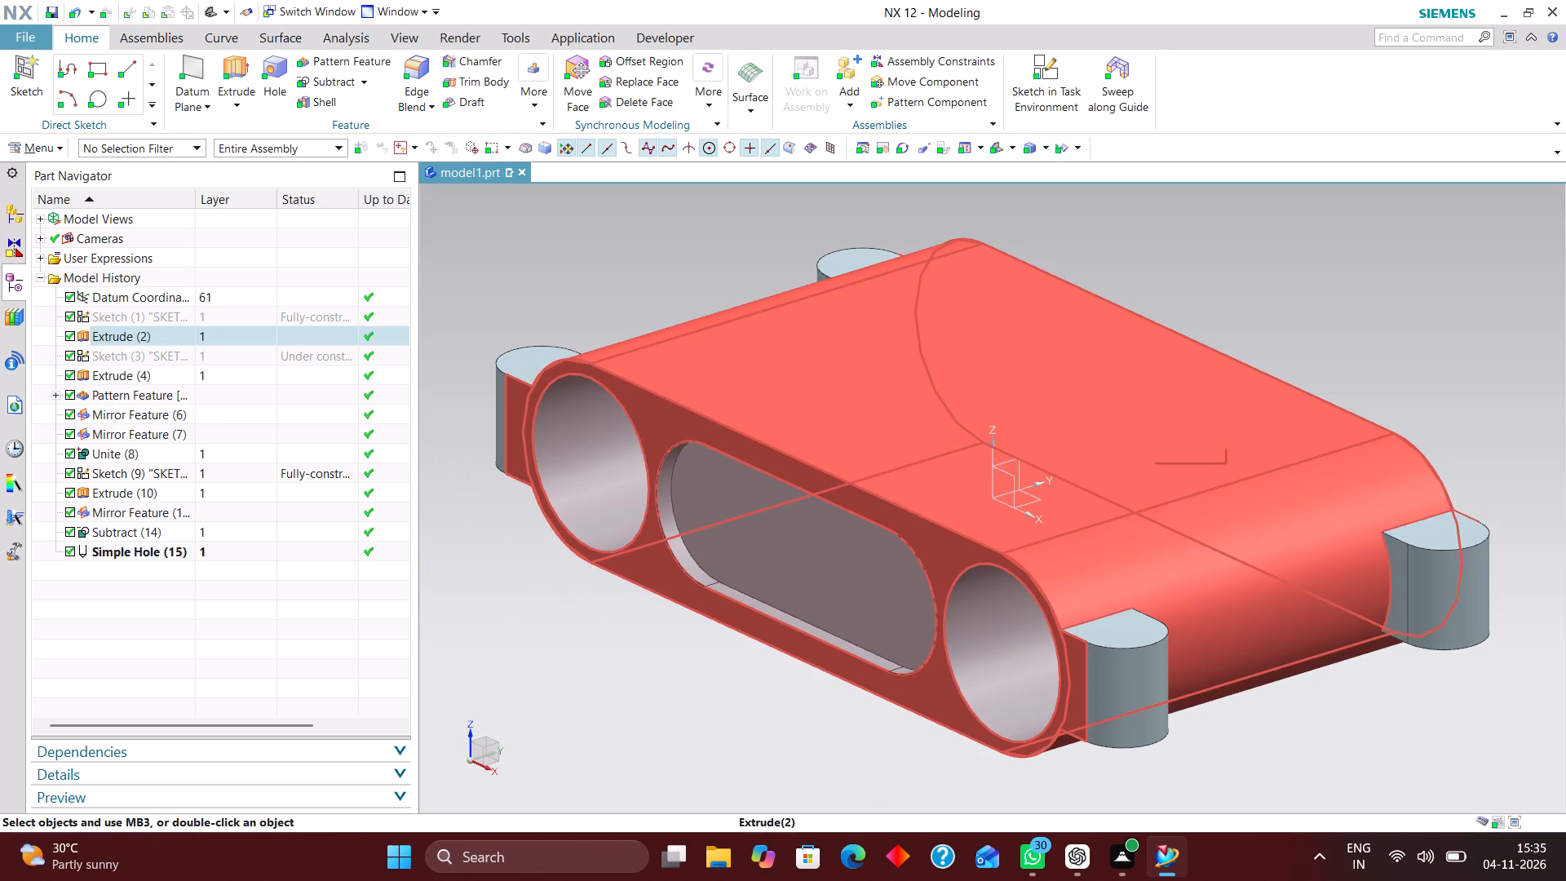
scroll(1174, 405, down, 1)
scroll(1174, 662, up, 1)
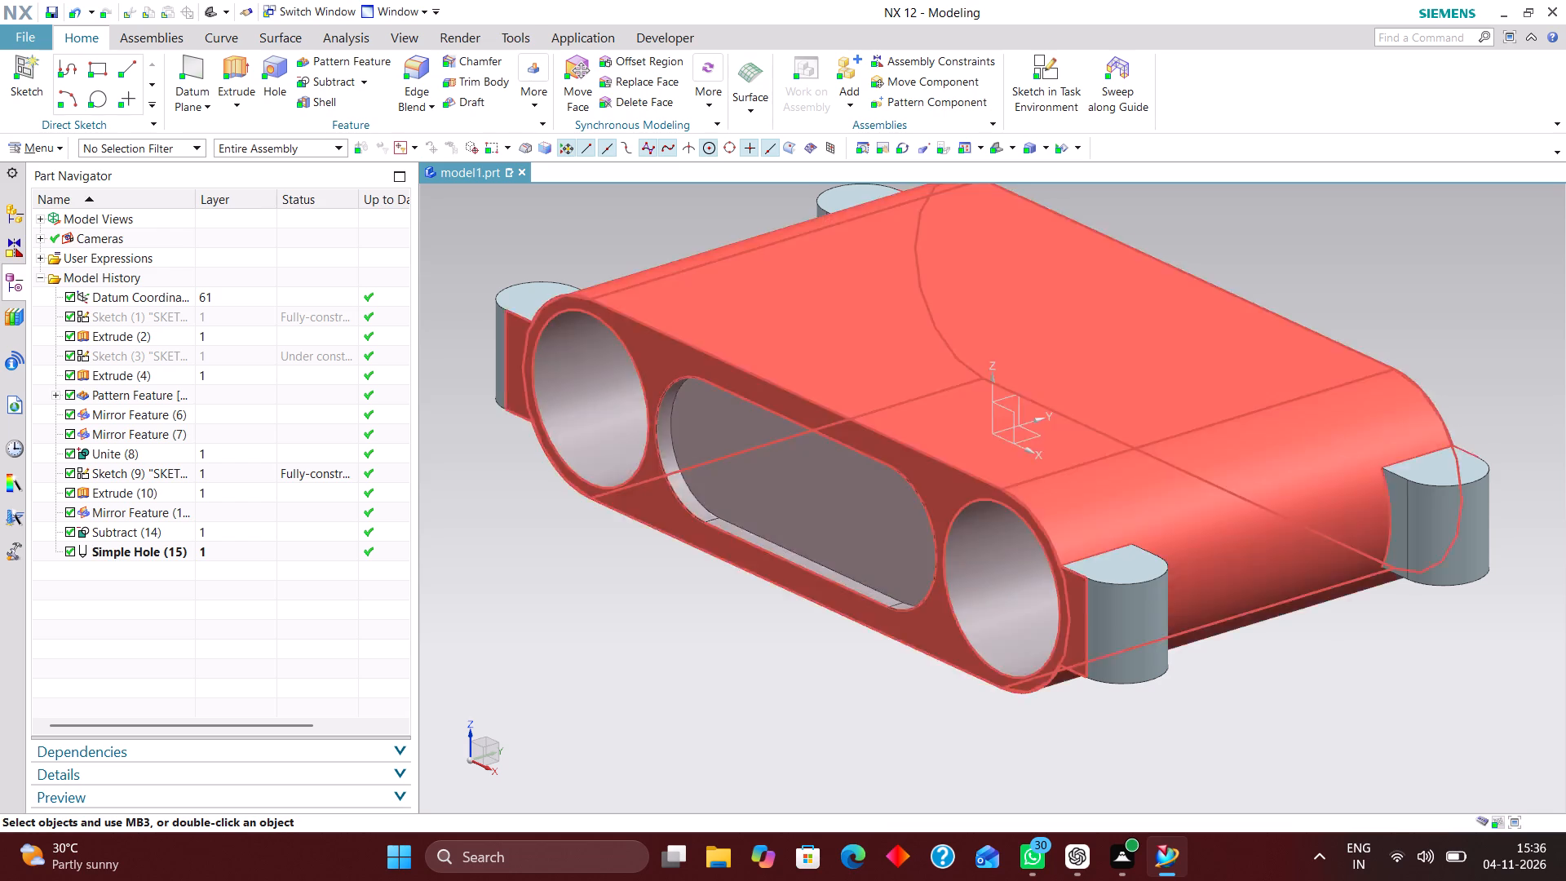
scroll(1085, 457, down, 3)
scroll(1017, 476, up, 5)
scroll(1033, 496, down, 3)
scroll(985, 515, up, 2)
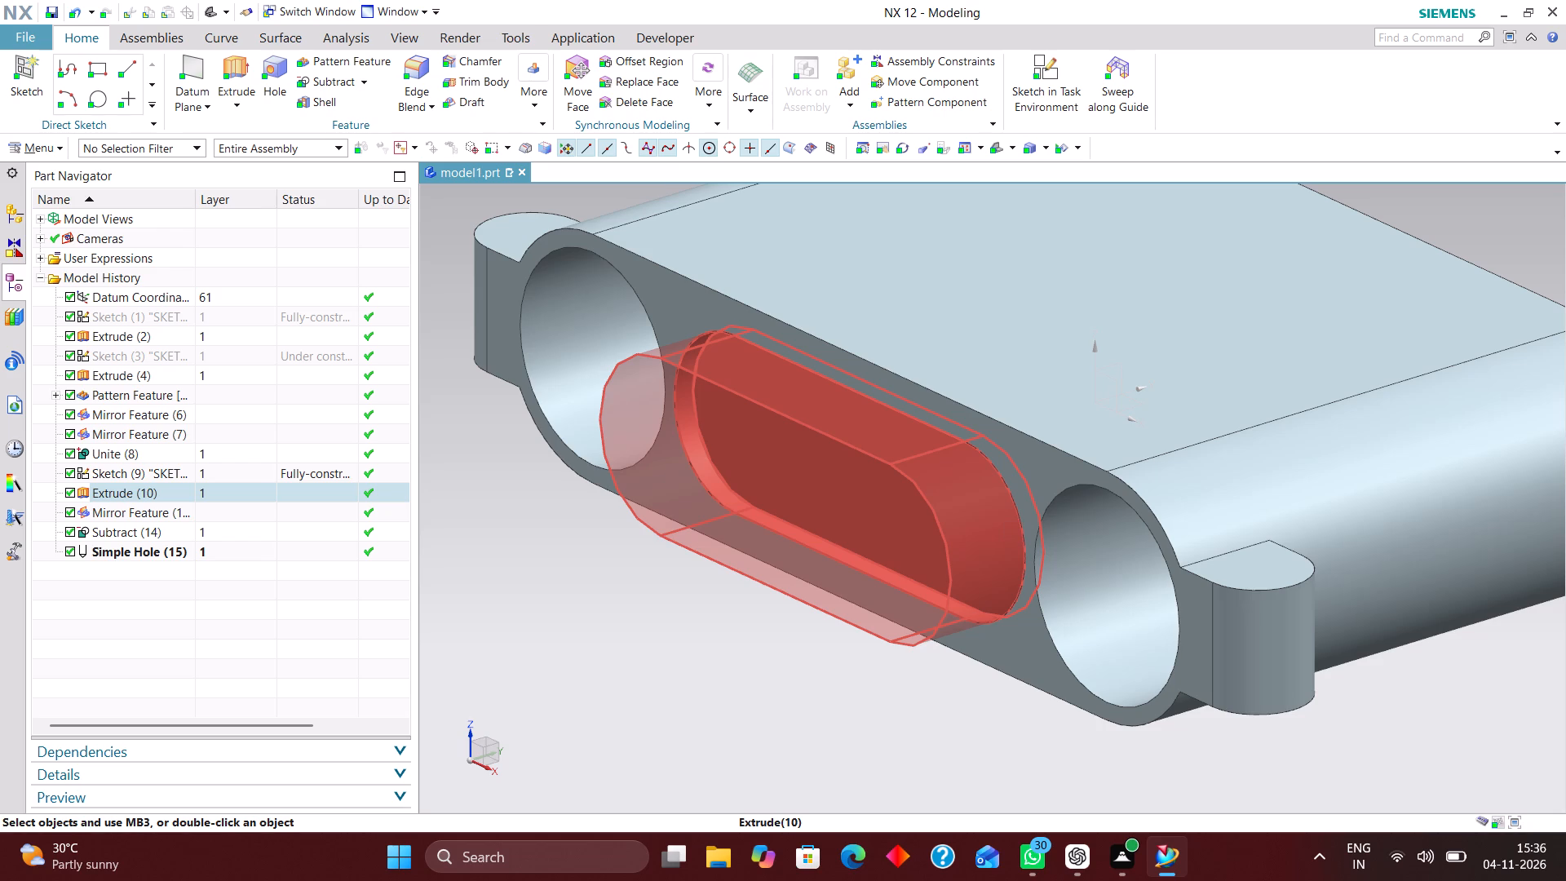
Create a sketch in the task environment on the XY datum plane.
click(1048, 74)
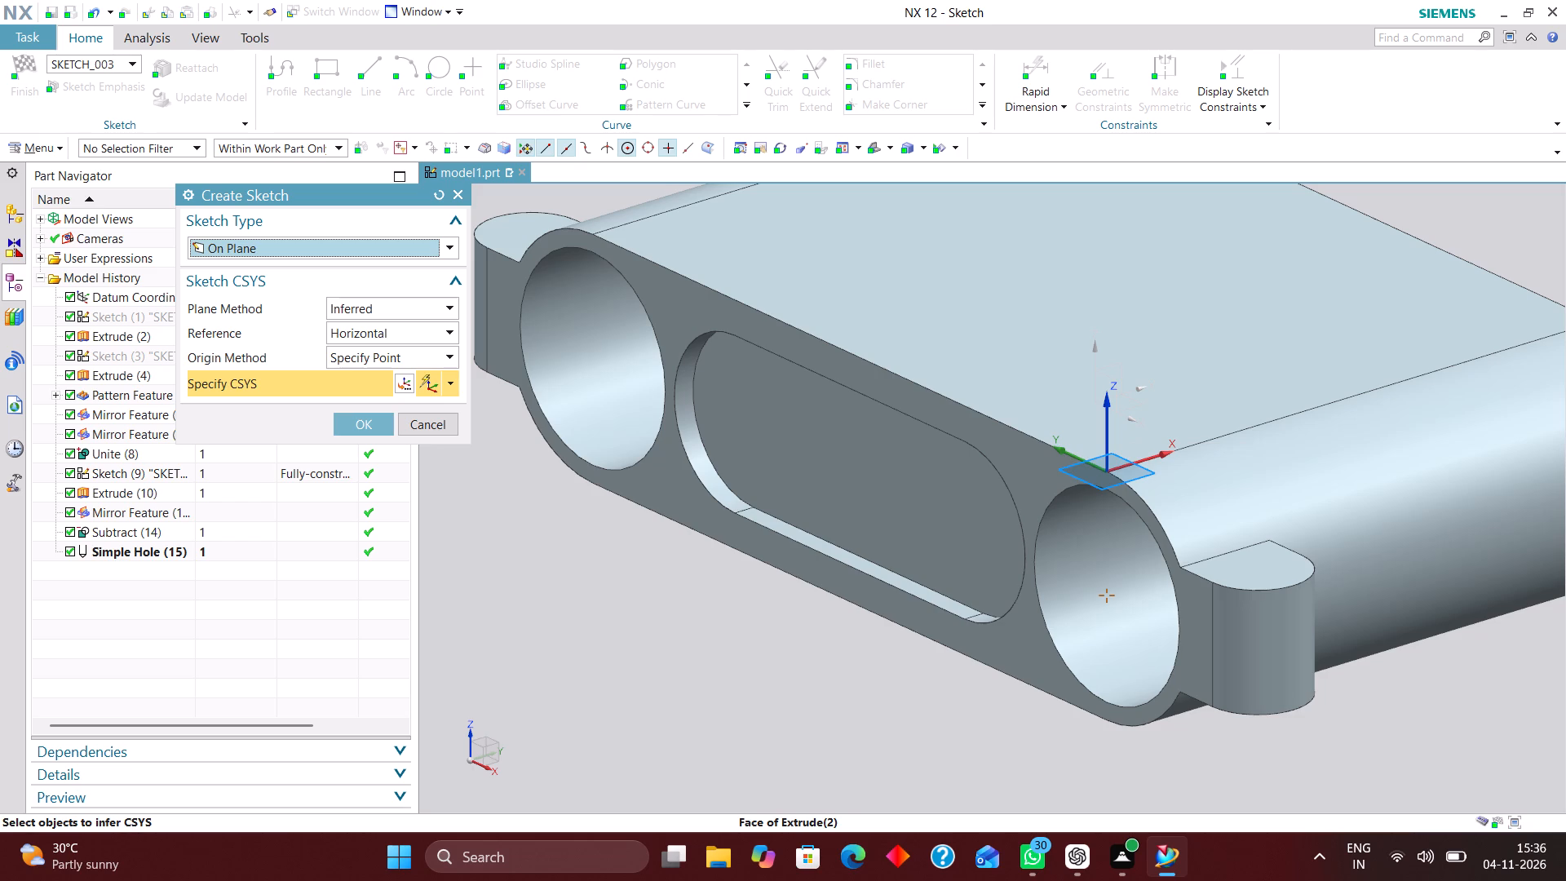
click(1132, 409)
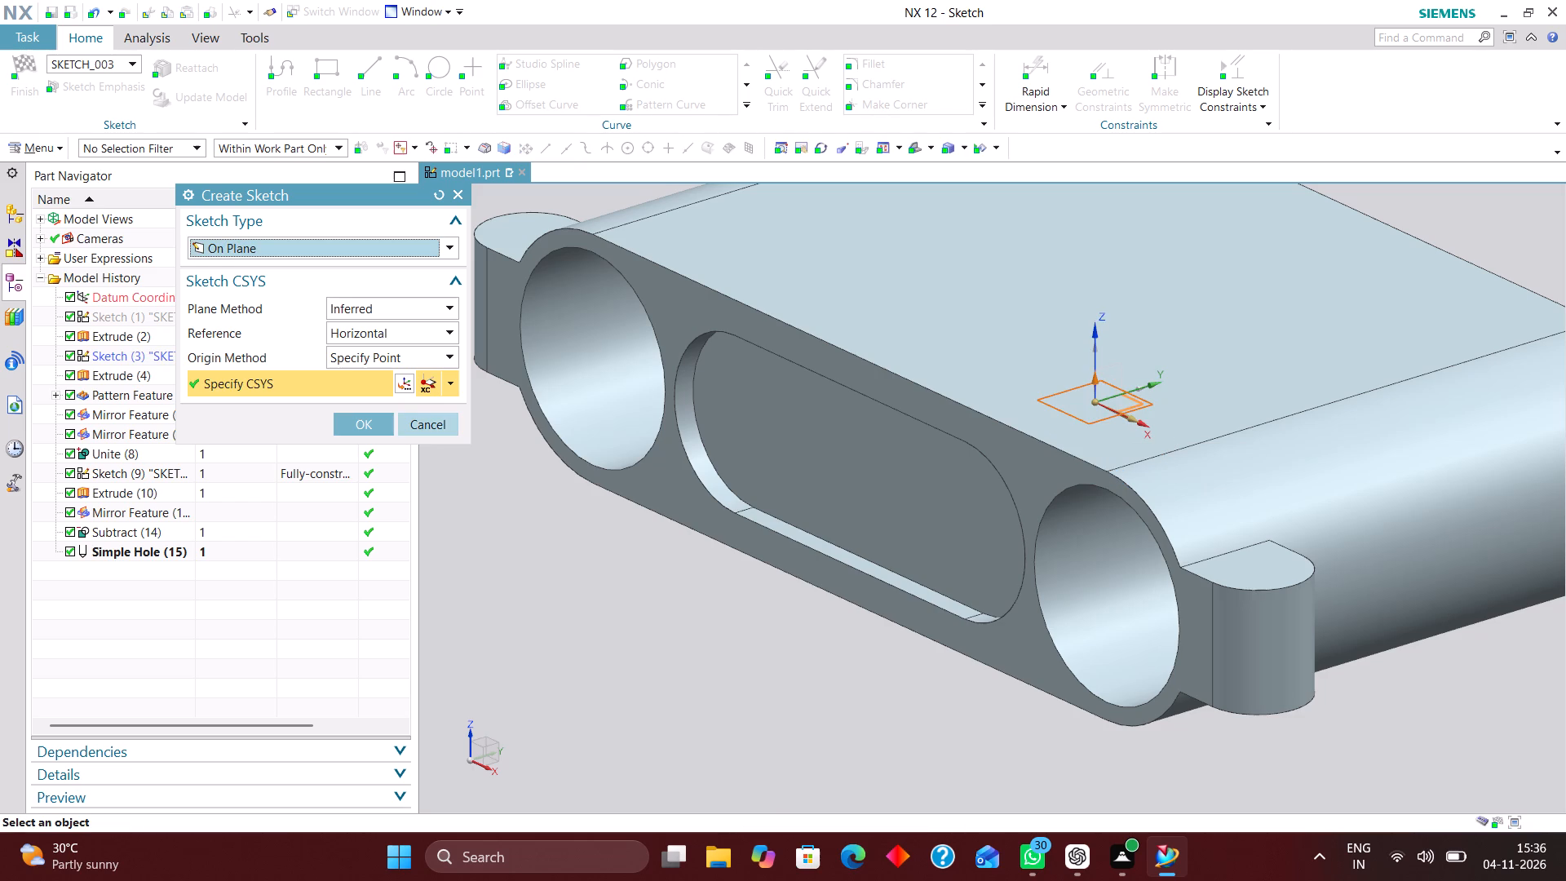
click(368, 422)
Sketch a rectangle about 19.5 by 3 mm just inside the +X, +Y lug, crossing the base's side edge.
scroll(795, 496, down, 3)
scroll(1170, 415, up, 2)
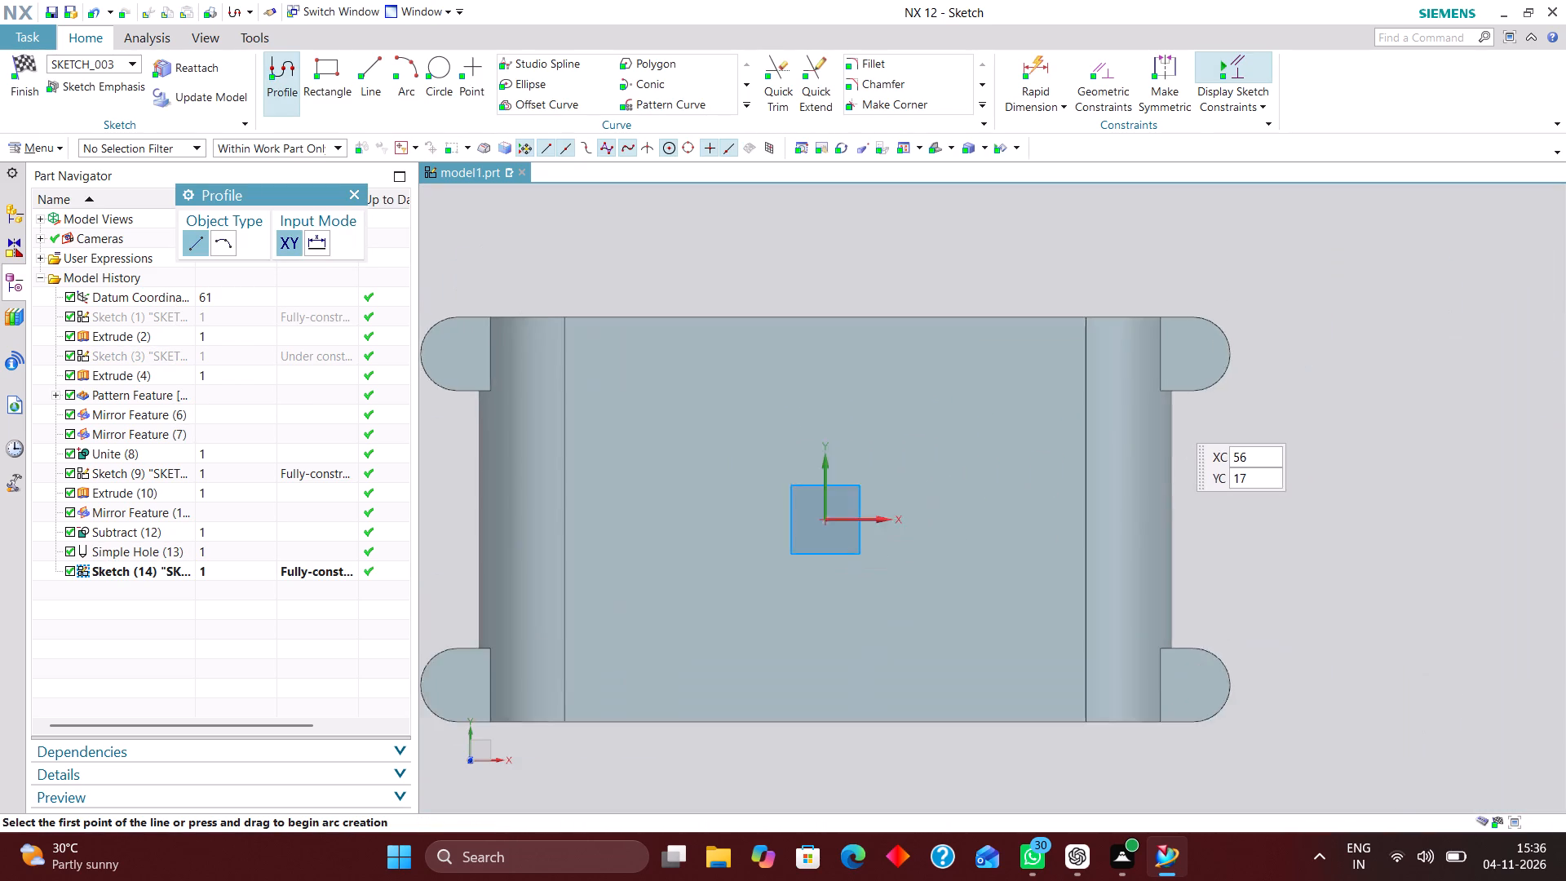
scroll(1170, 413, up, 1)
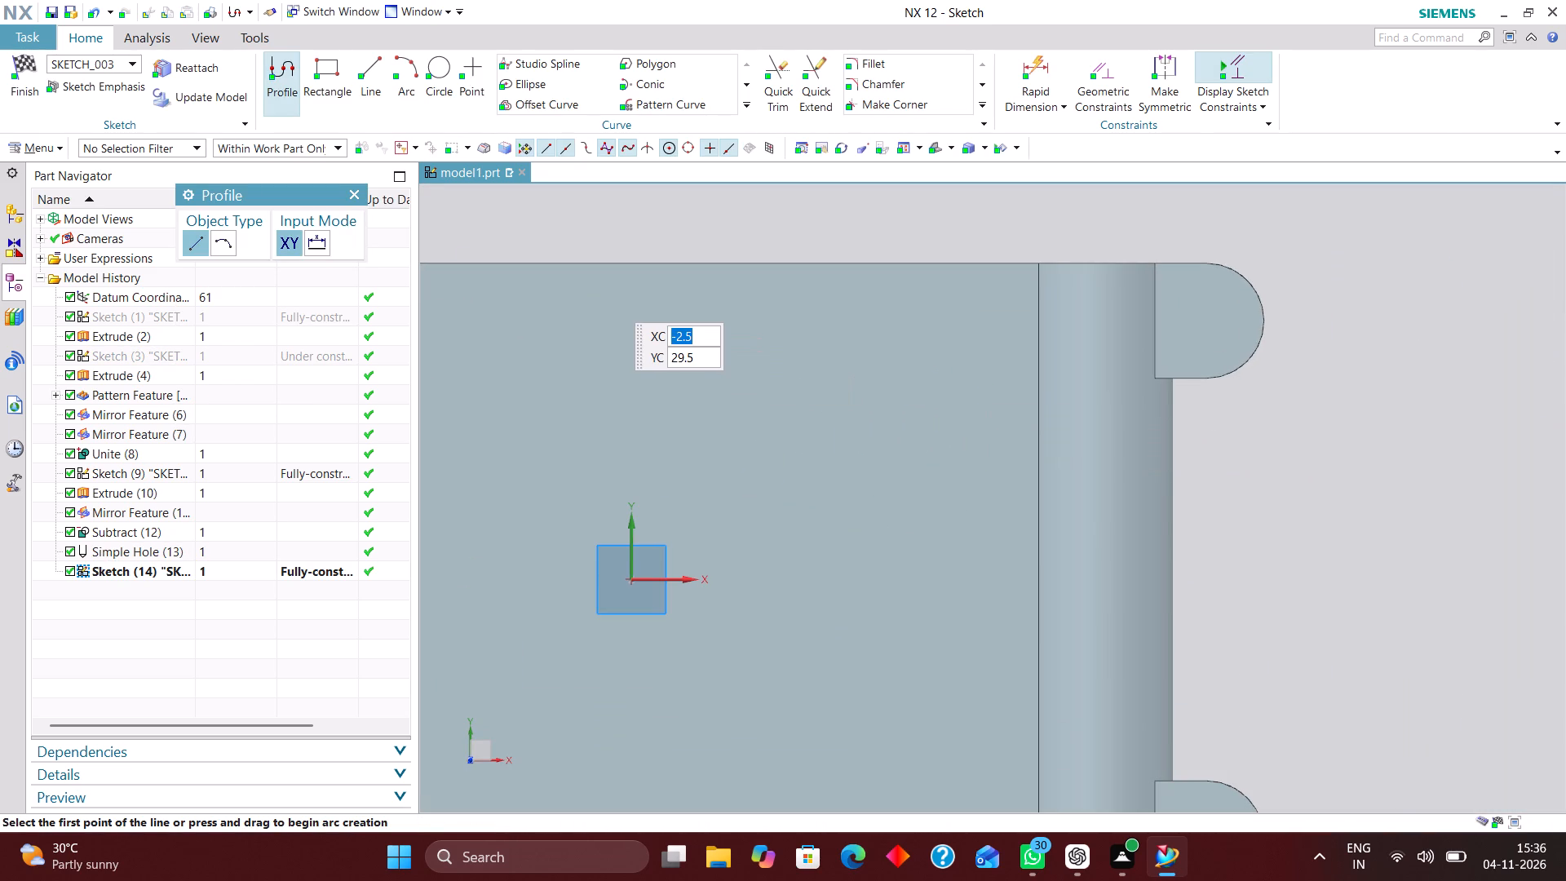
click(332, 70)
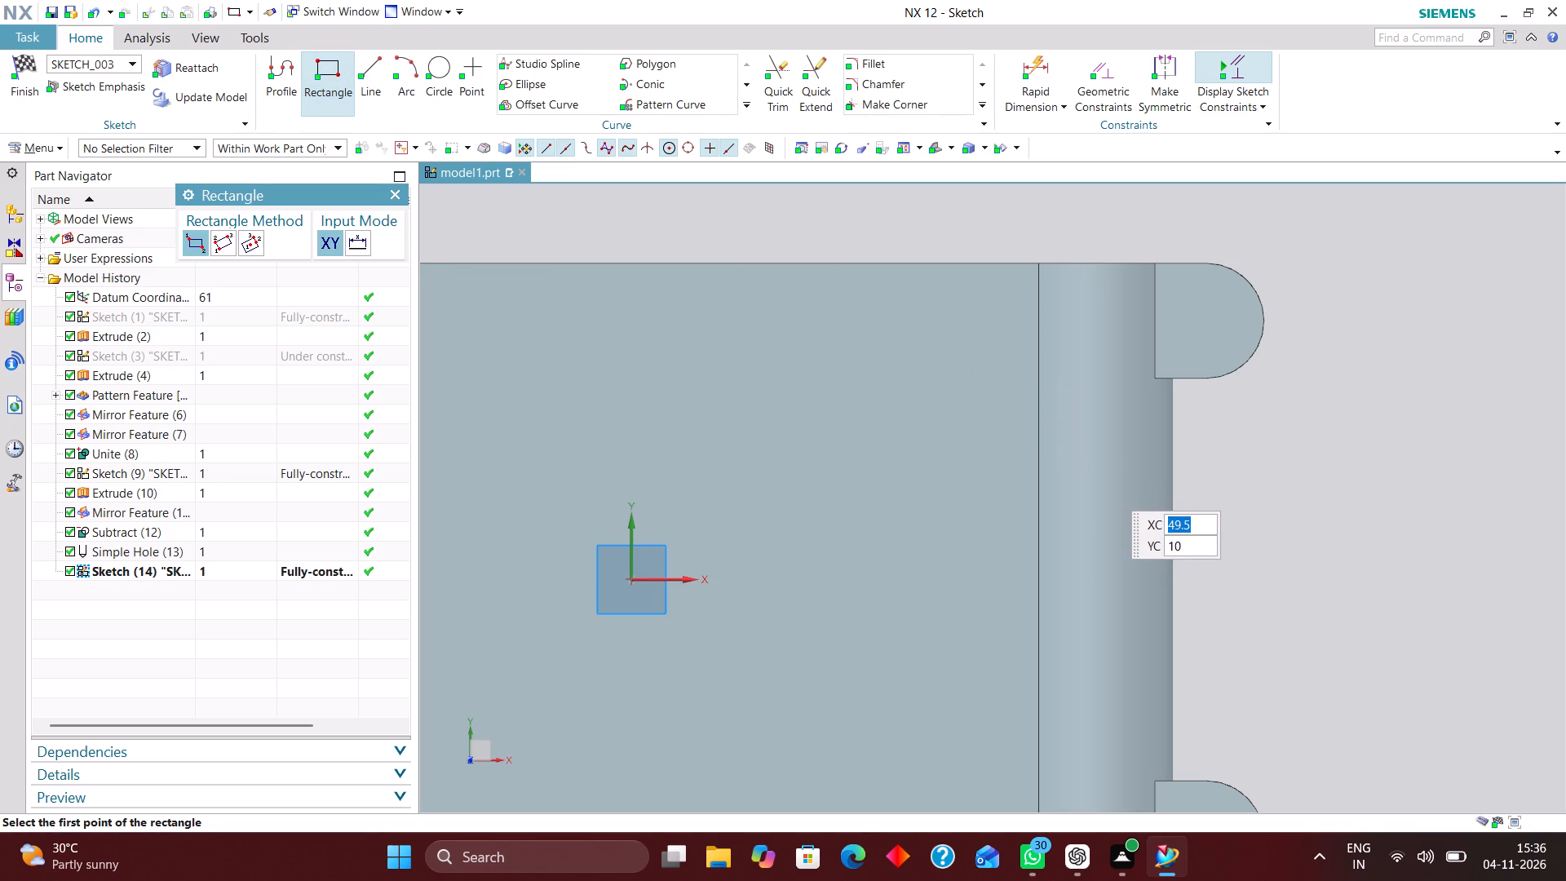
click(1064, 399)
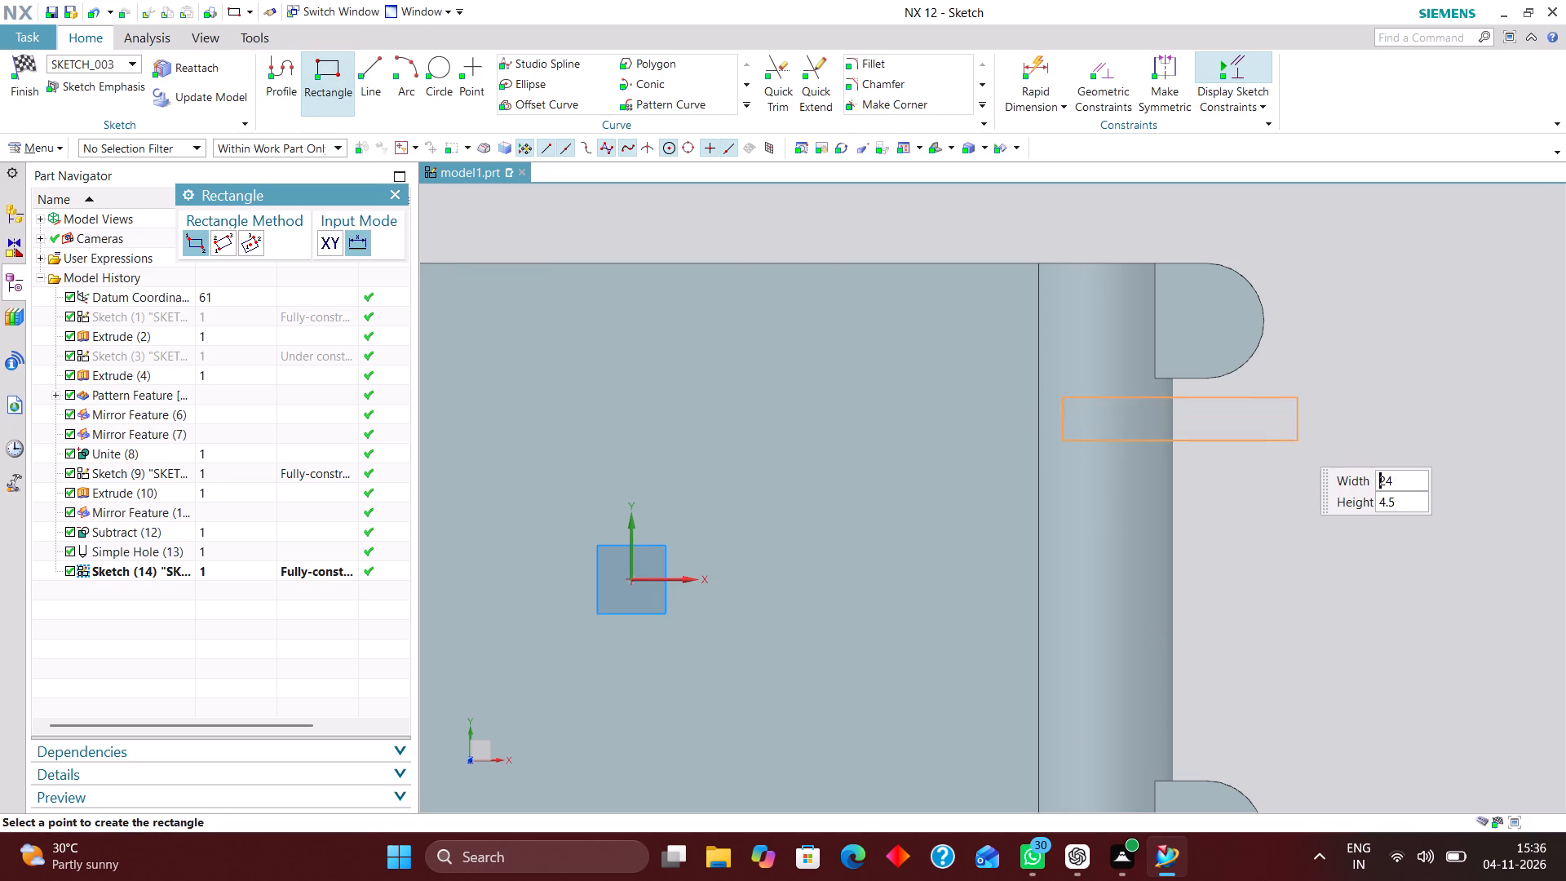
click(1249, 427)
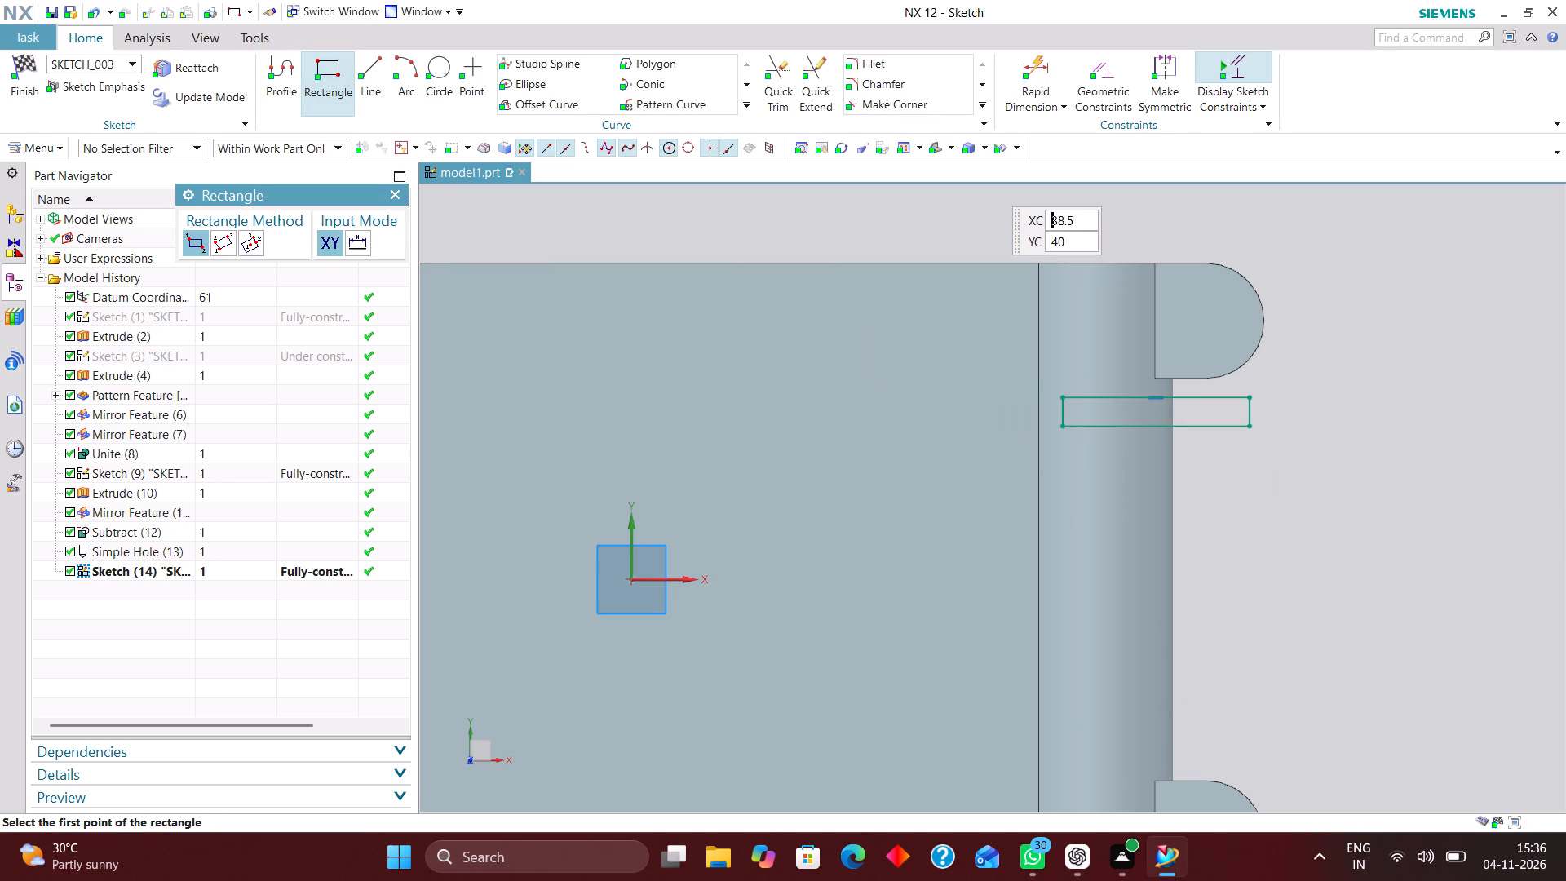
Dimension the rectangle's far long edge from the lug's inner edge and set the distance to 2 mm.
click(1039, 63)
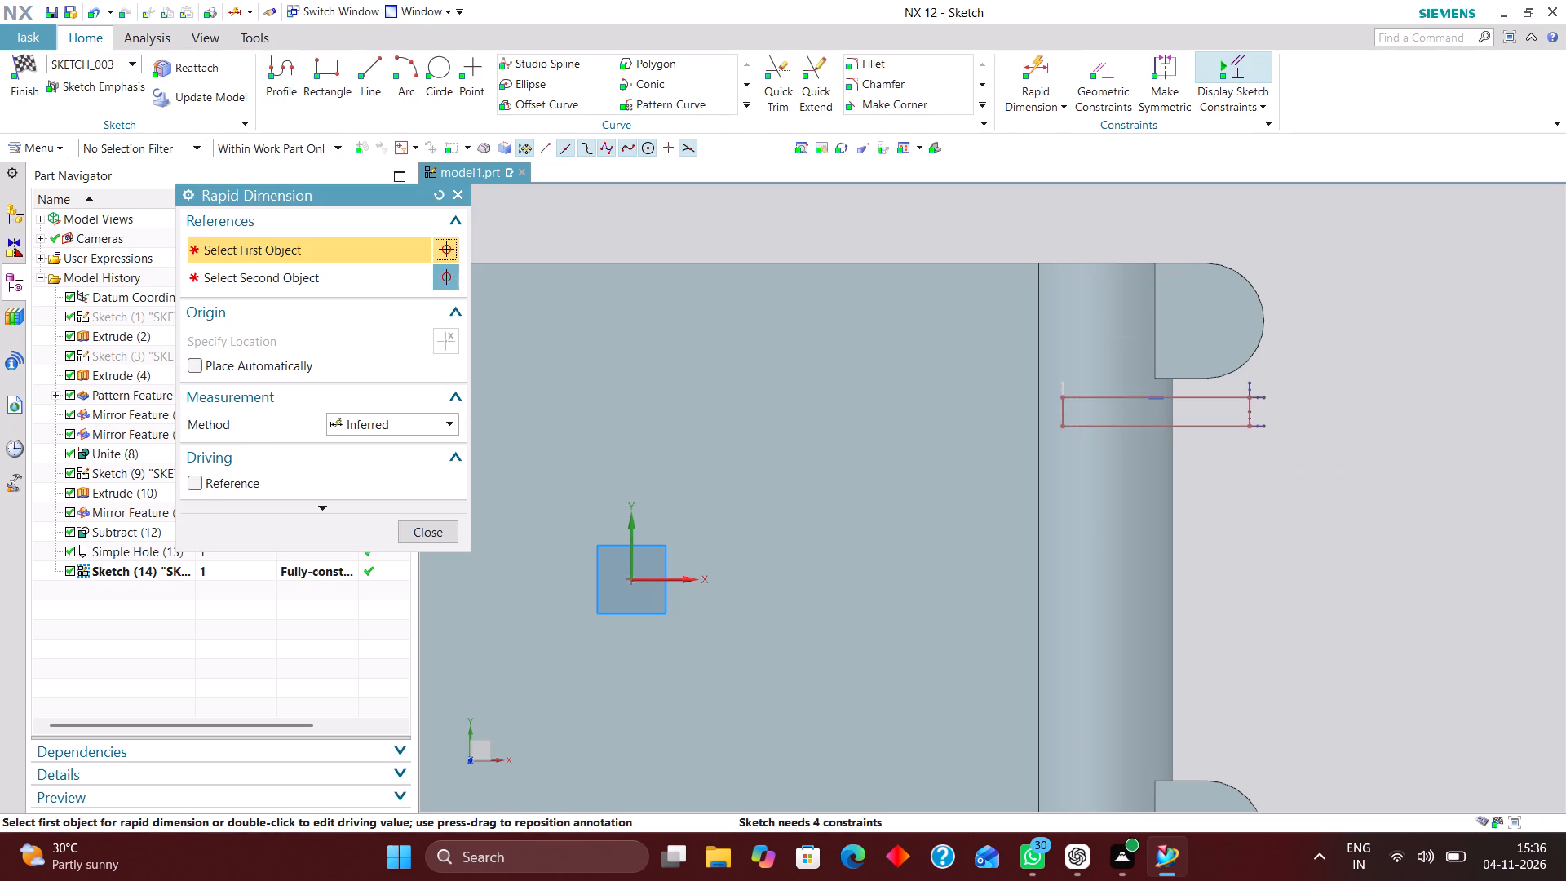
click(1190, 376)
click(1195, 424)
click(1391, 414)
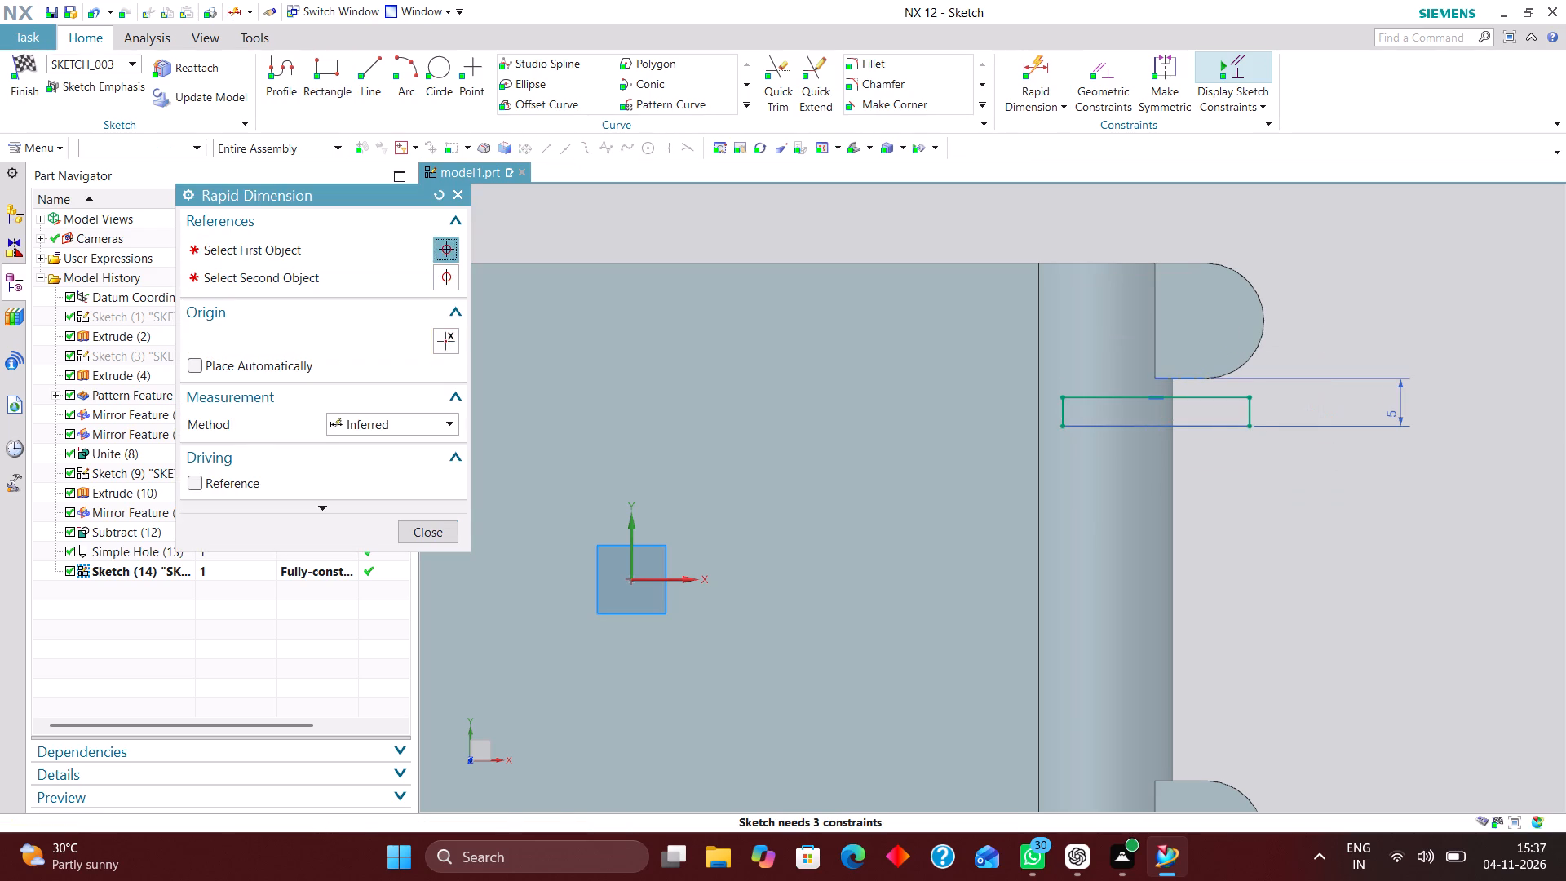
key(2)
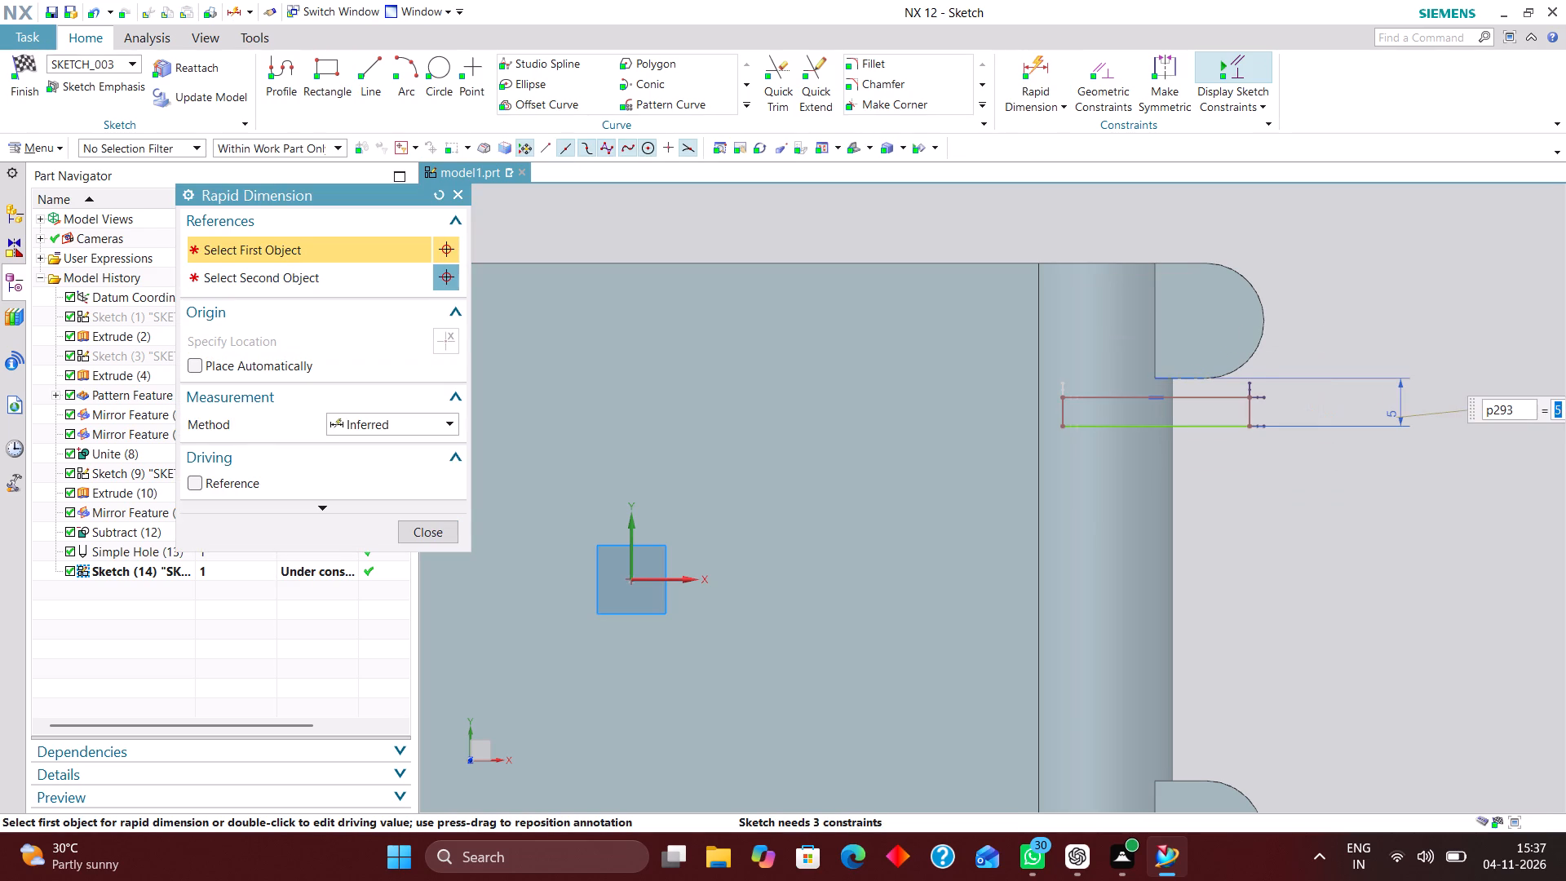
key(Return)
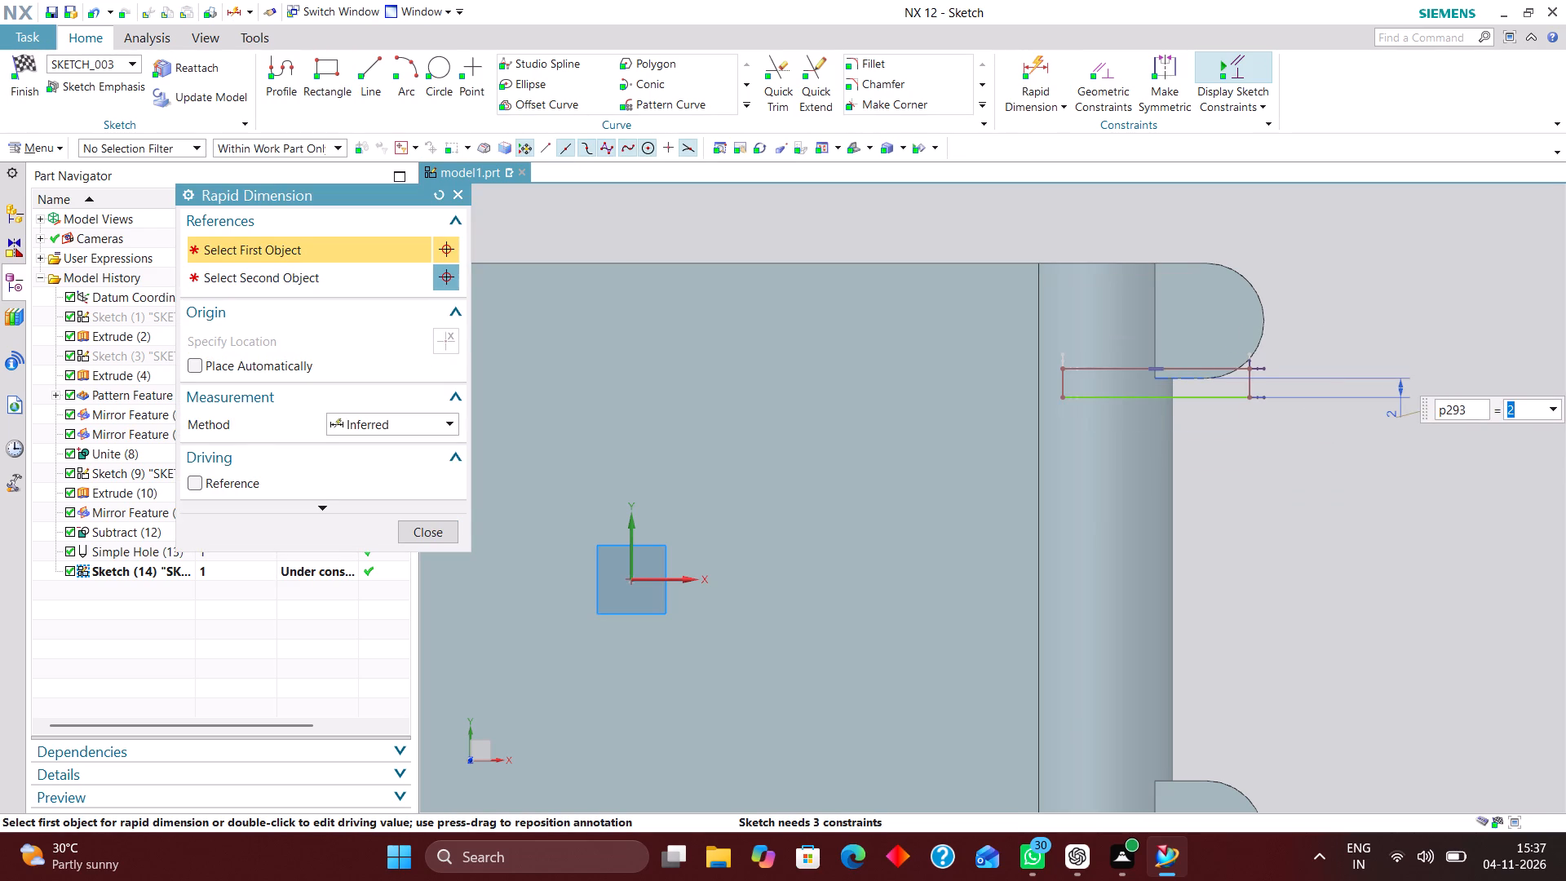
Dimension the rectangle's height between its two long edges and set it to 2 mm.
scroll(1233, 388, up, 5)
click(1184, 416)
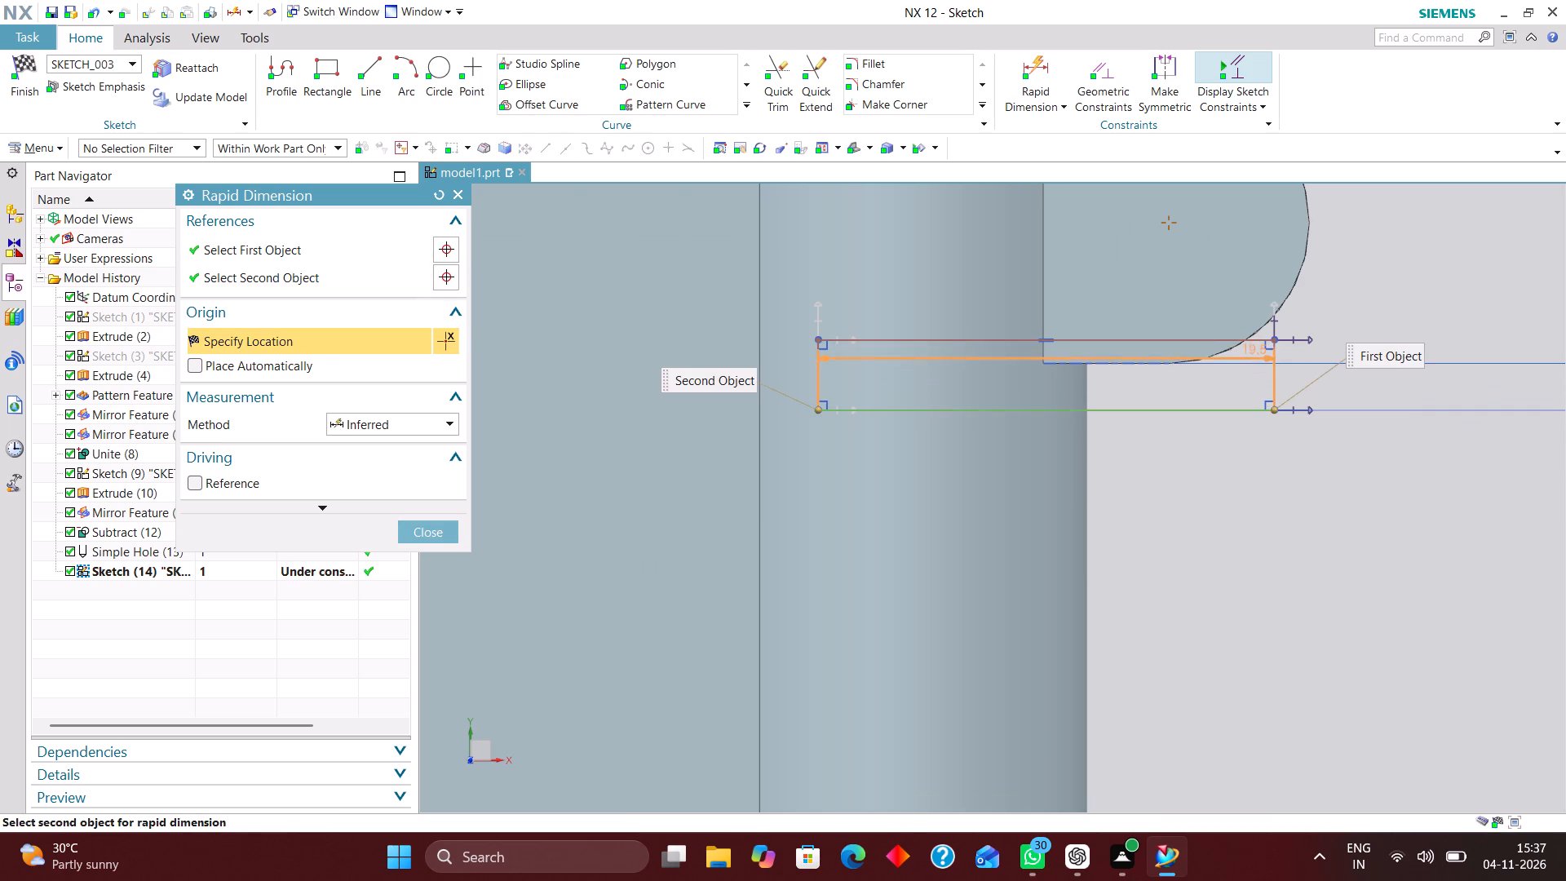
click(1254, 345)
click(1371, 539)
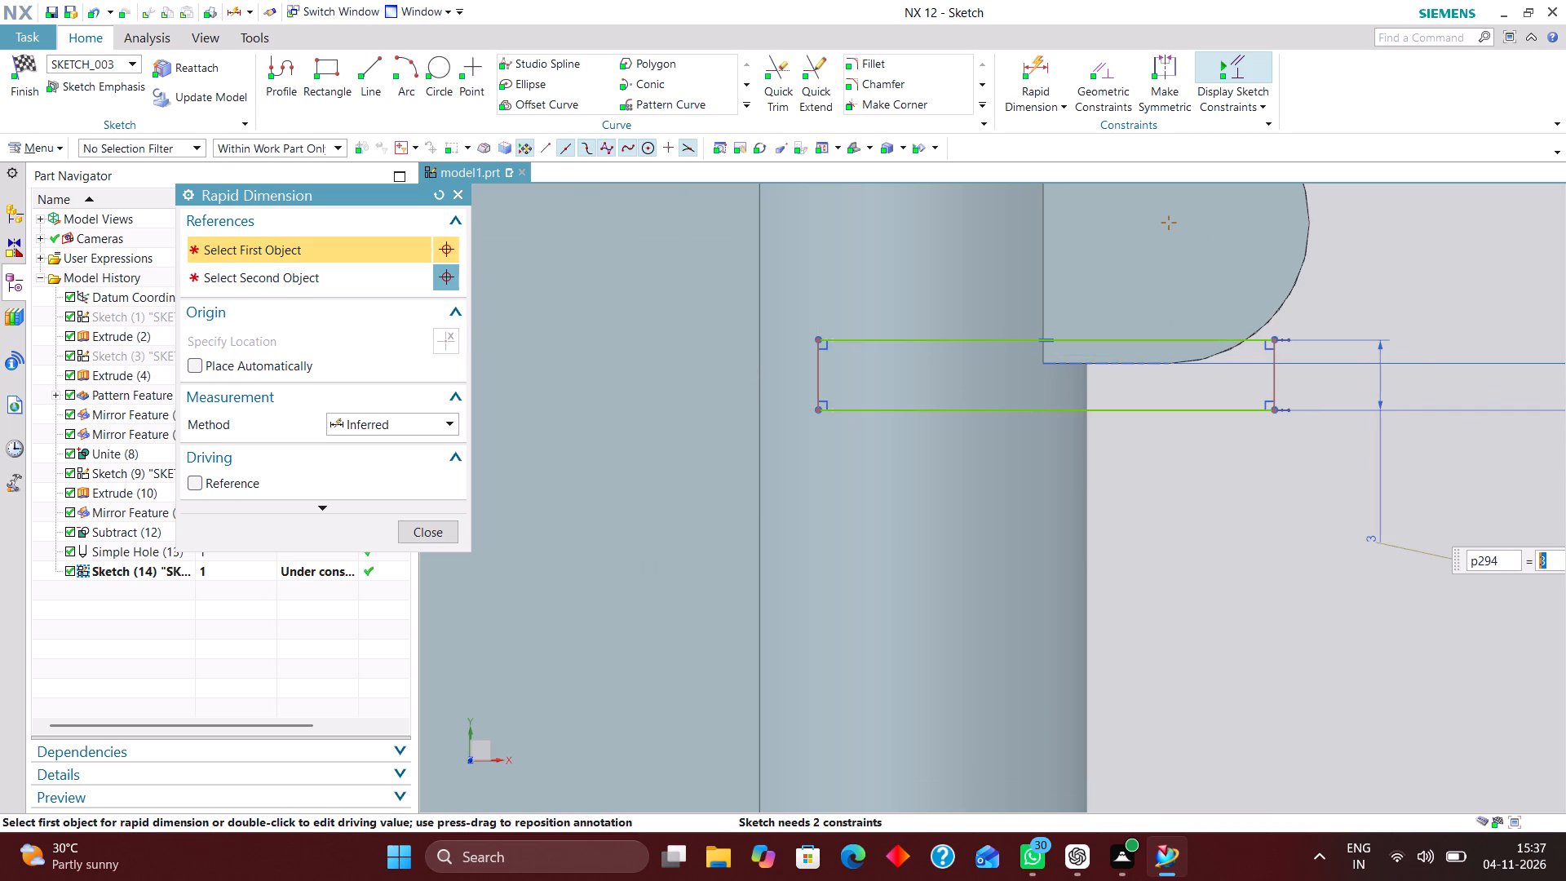
key(2)
key(Return)
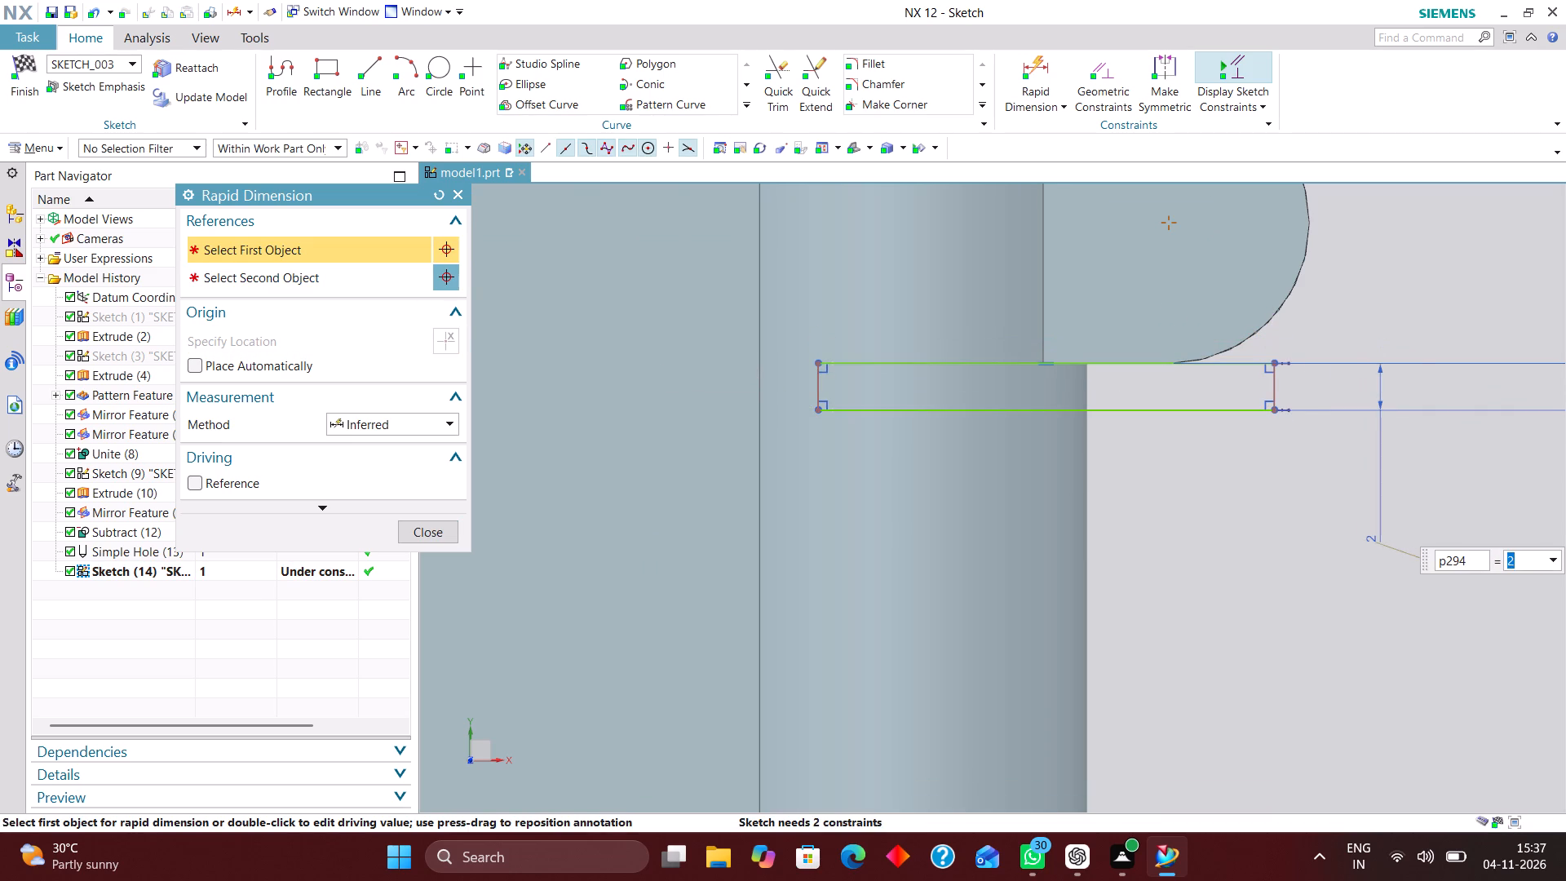
Dimension the rectangle's long edge and set its length to 30 mm.
scroll(1029, 441, down, 2)
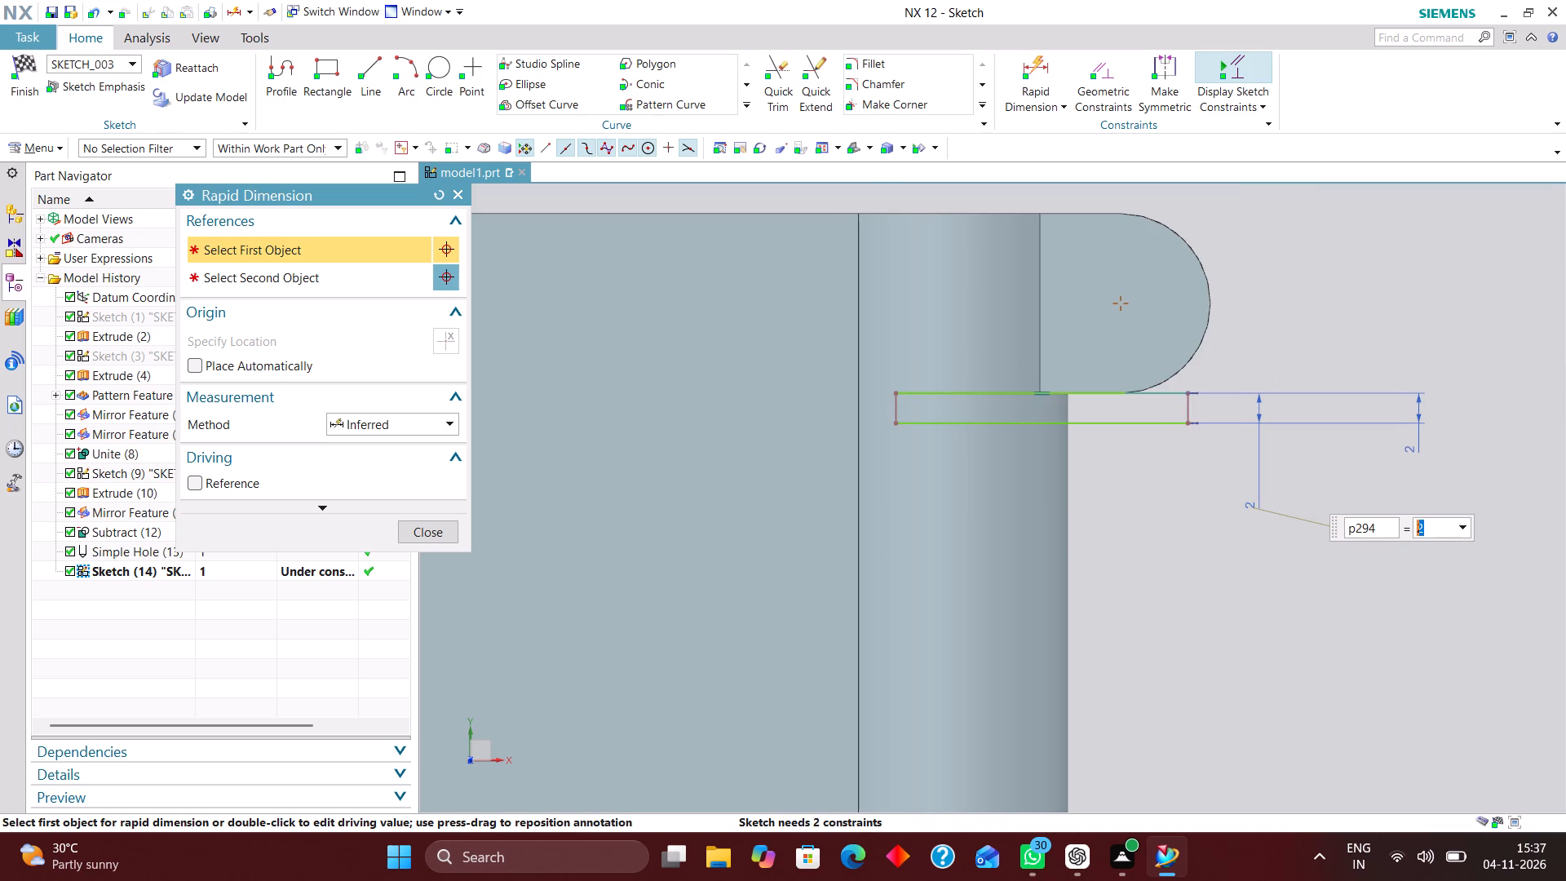
scroll(1050, 469, down, 2)
scroll(1178, 426, down, 2)
scroll(1152, 525, up, 1)
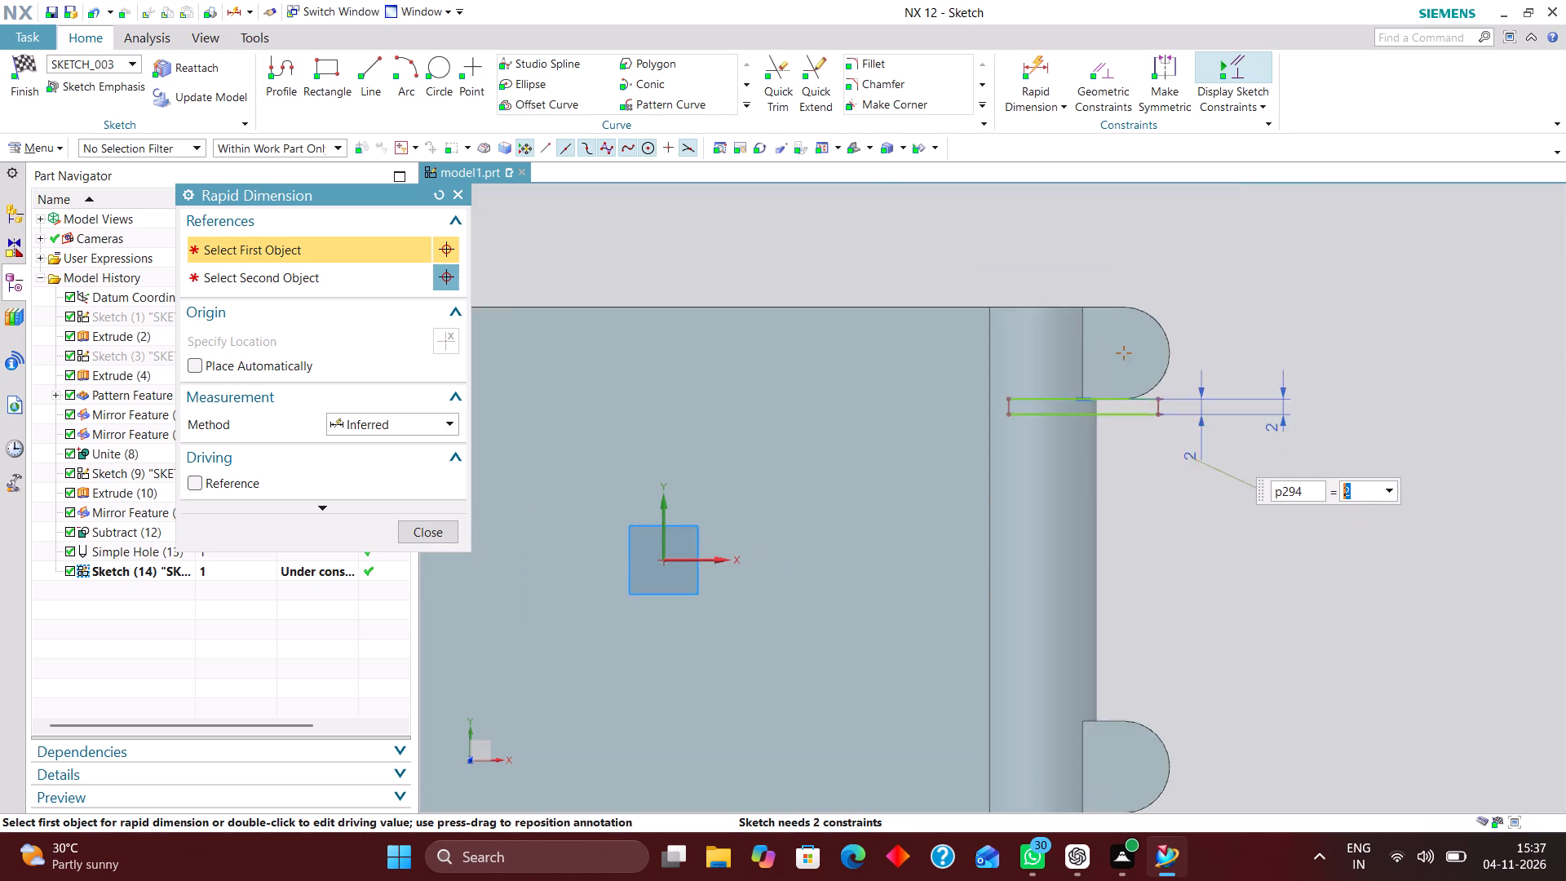
scroll(1152, 525, up, 1)
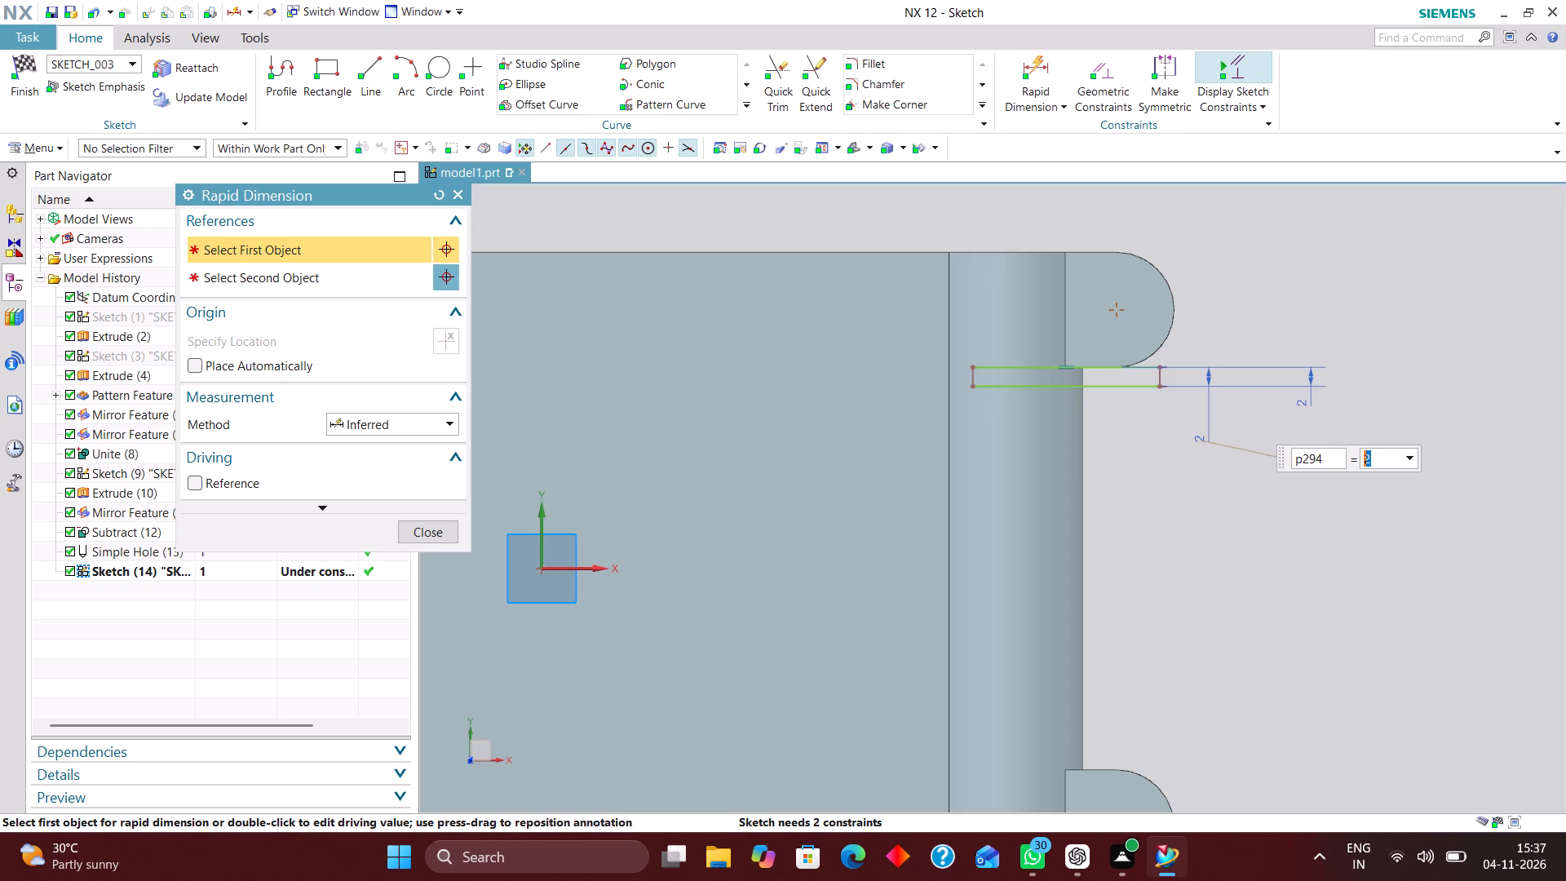
click(1136, 388)
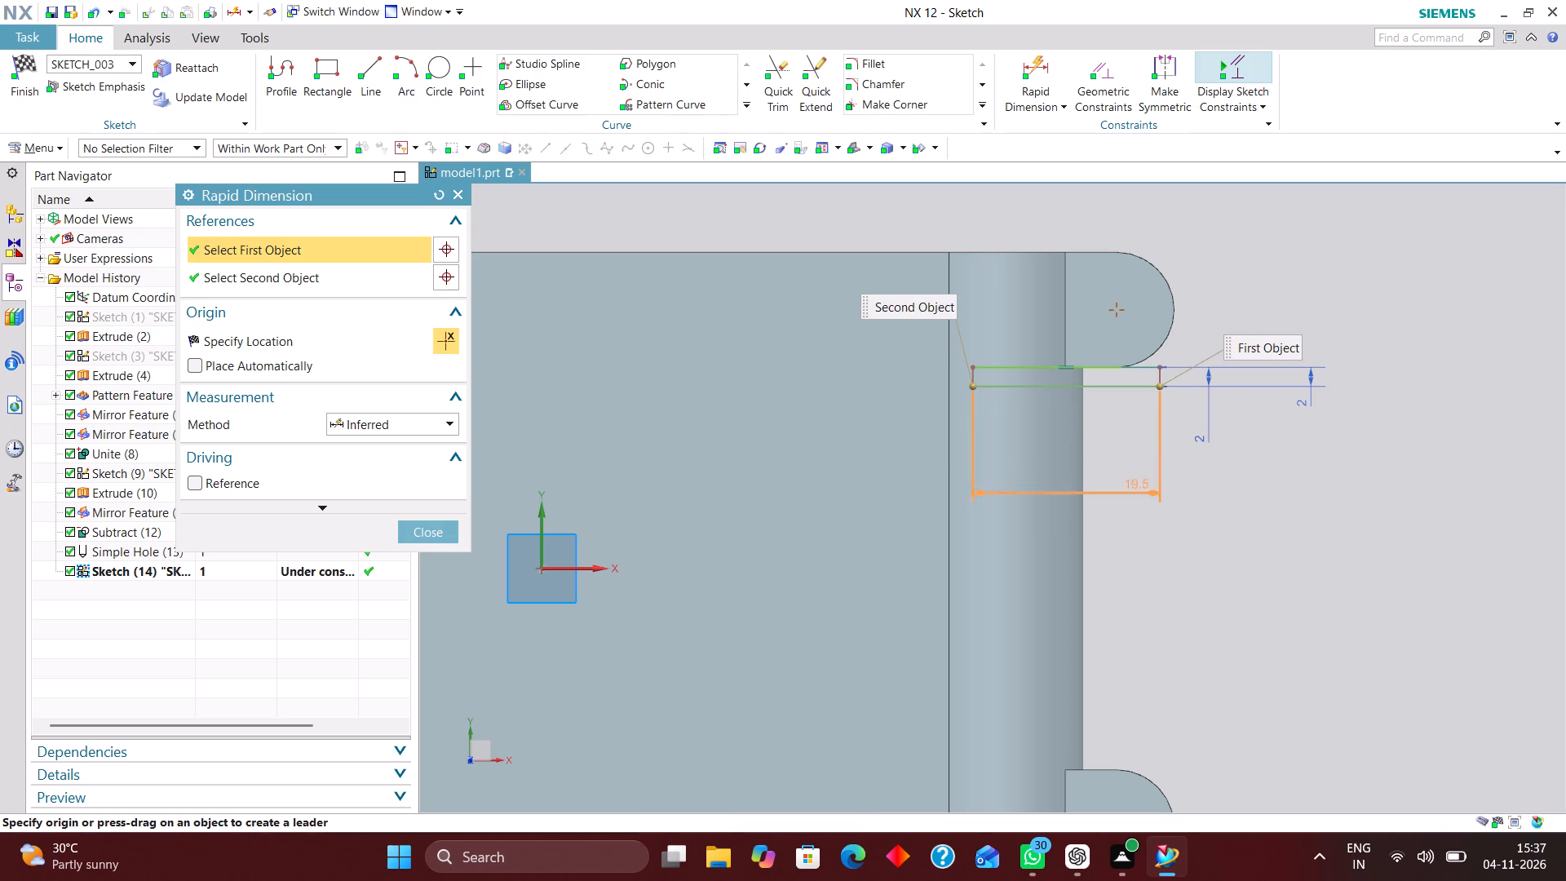
click(1122, 496)
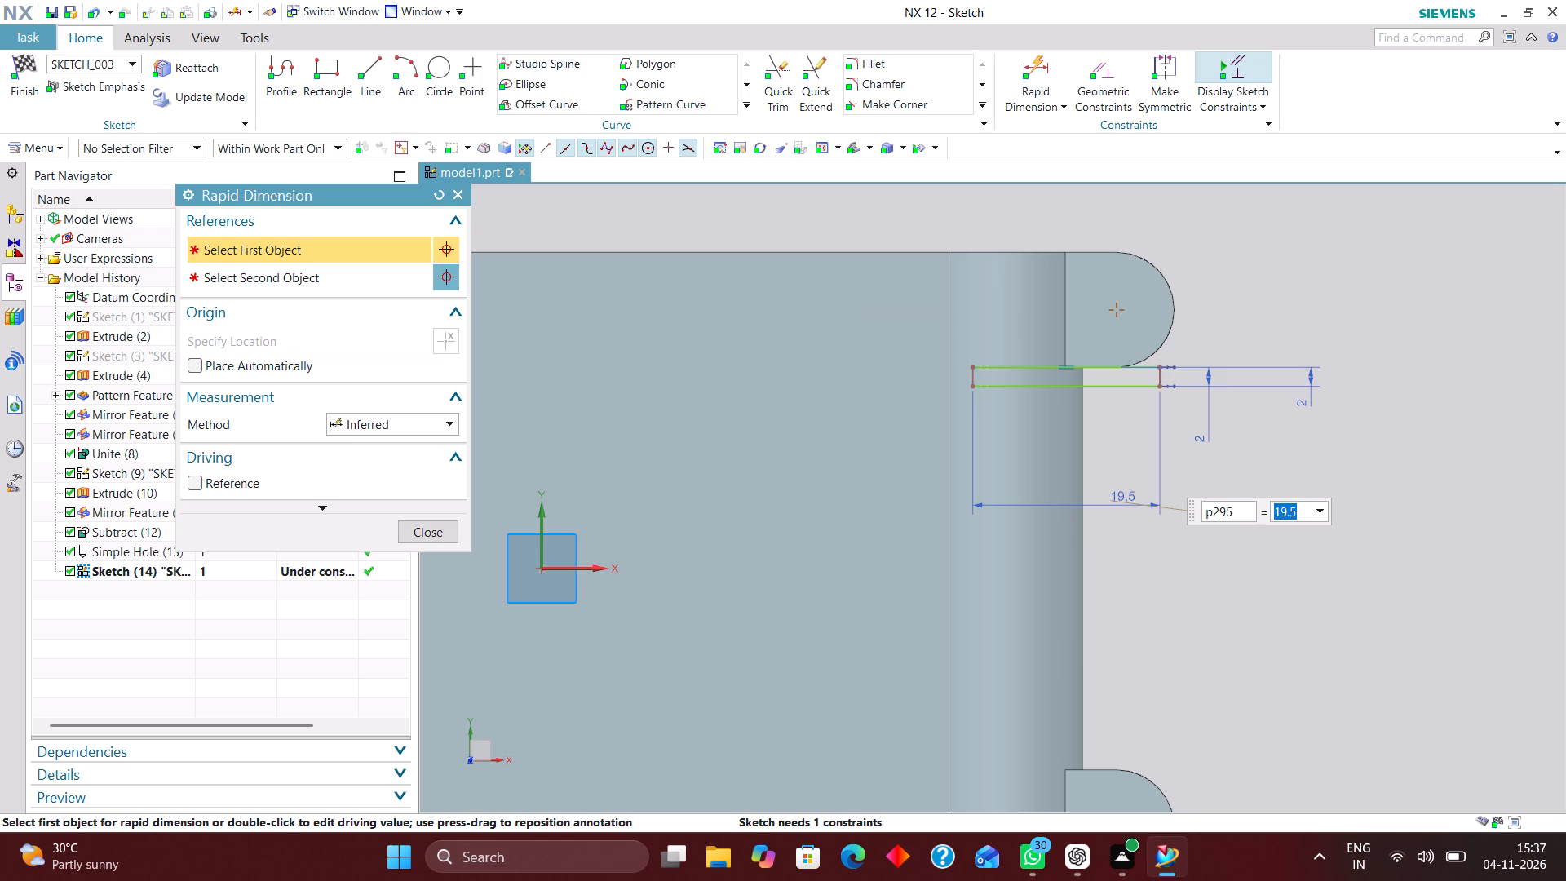
text(30)
key(Return)
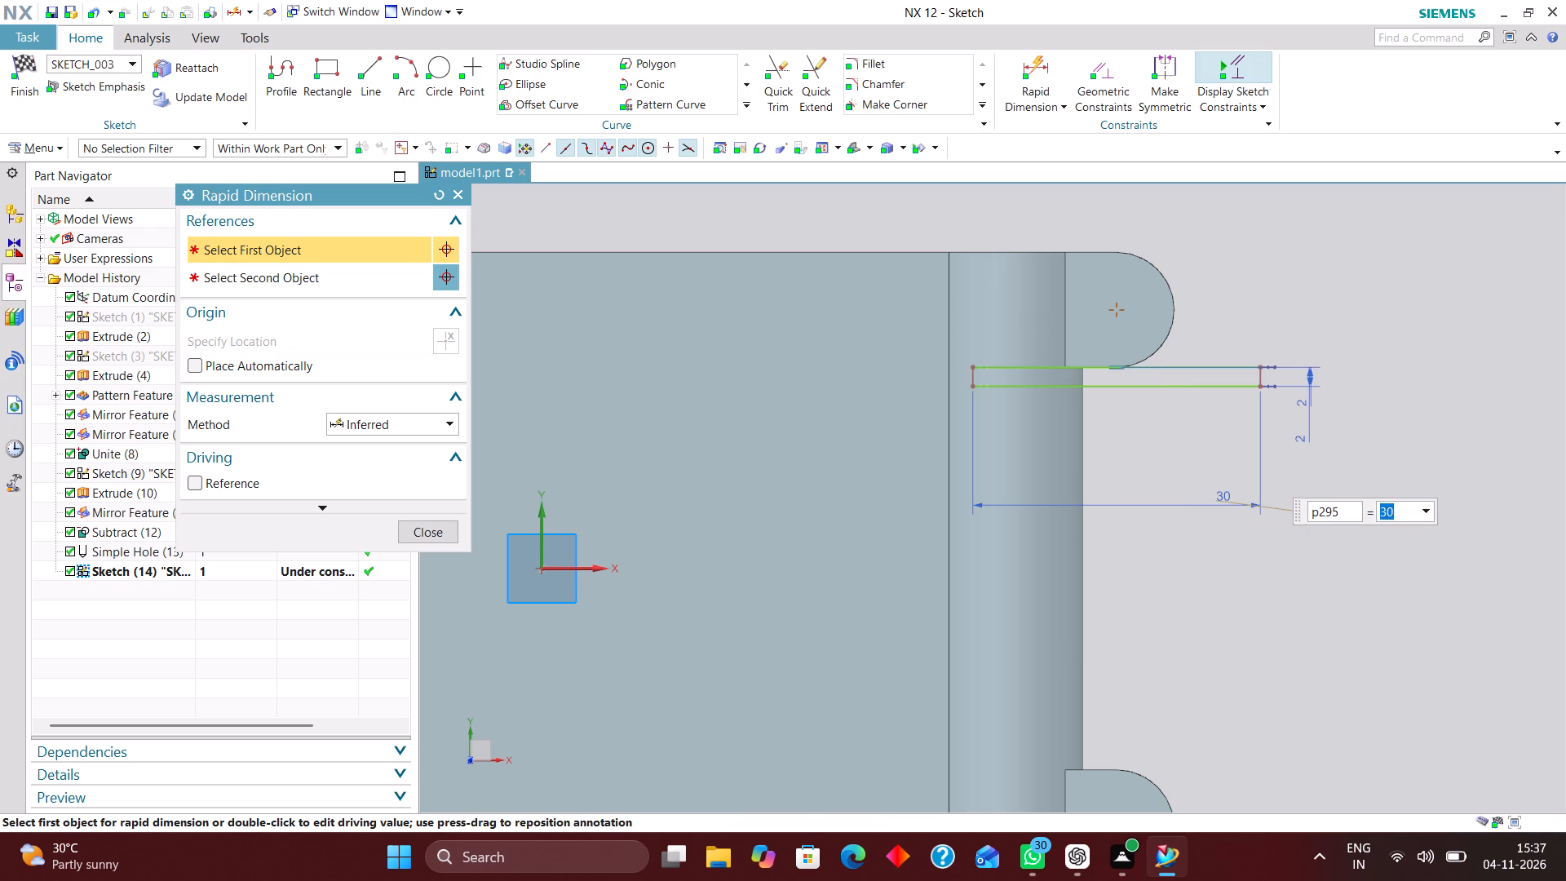
Dimension the rectangle's outer end from the sketch's vertical axis, trying 60 and 65 mm and settling on 132/2 mm.
click(546, 535)
scroll(1270, 385, up, 4)
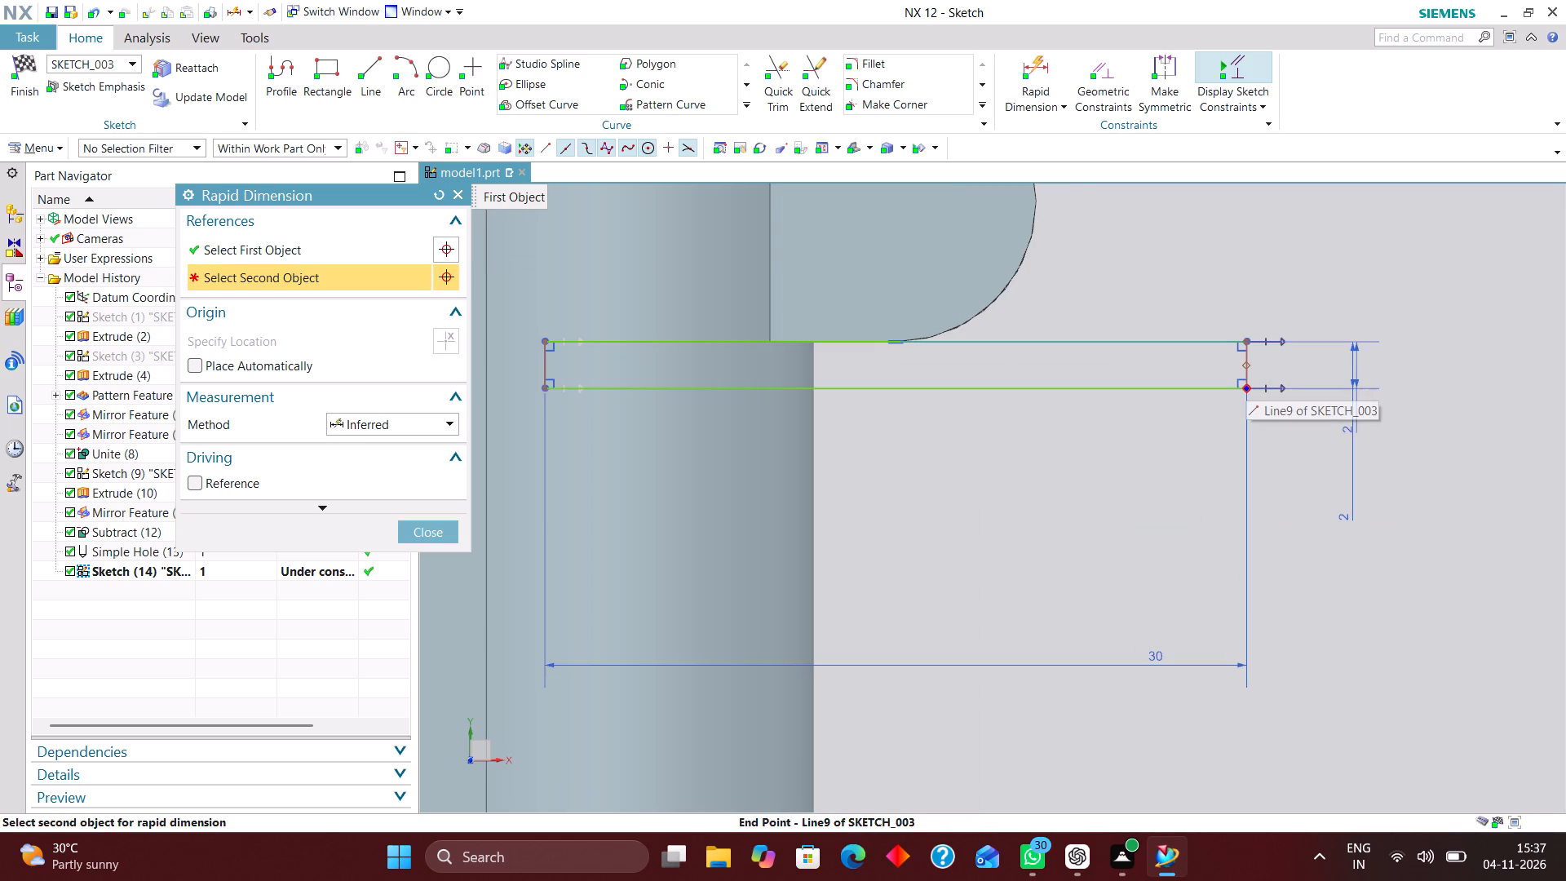
click(1245, 379)
scroll(1064, 643, down, 3)
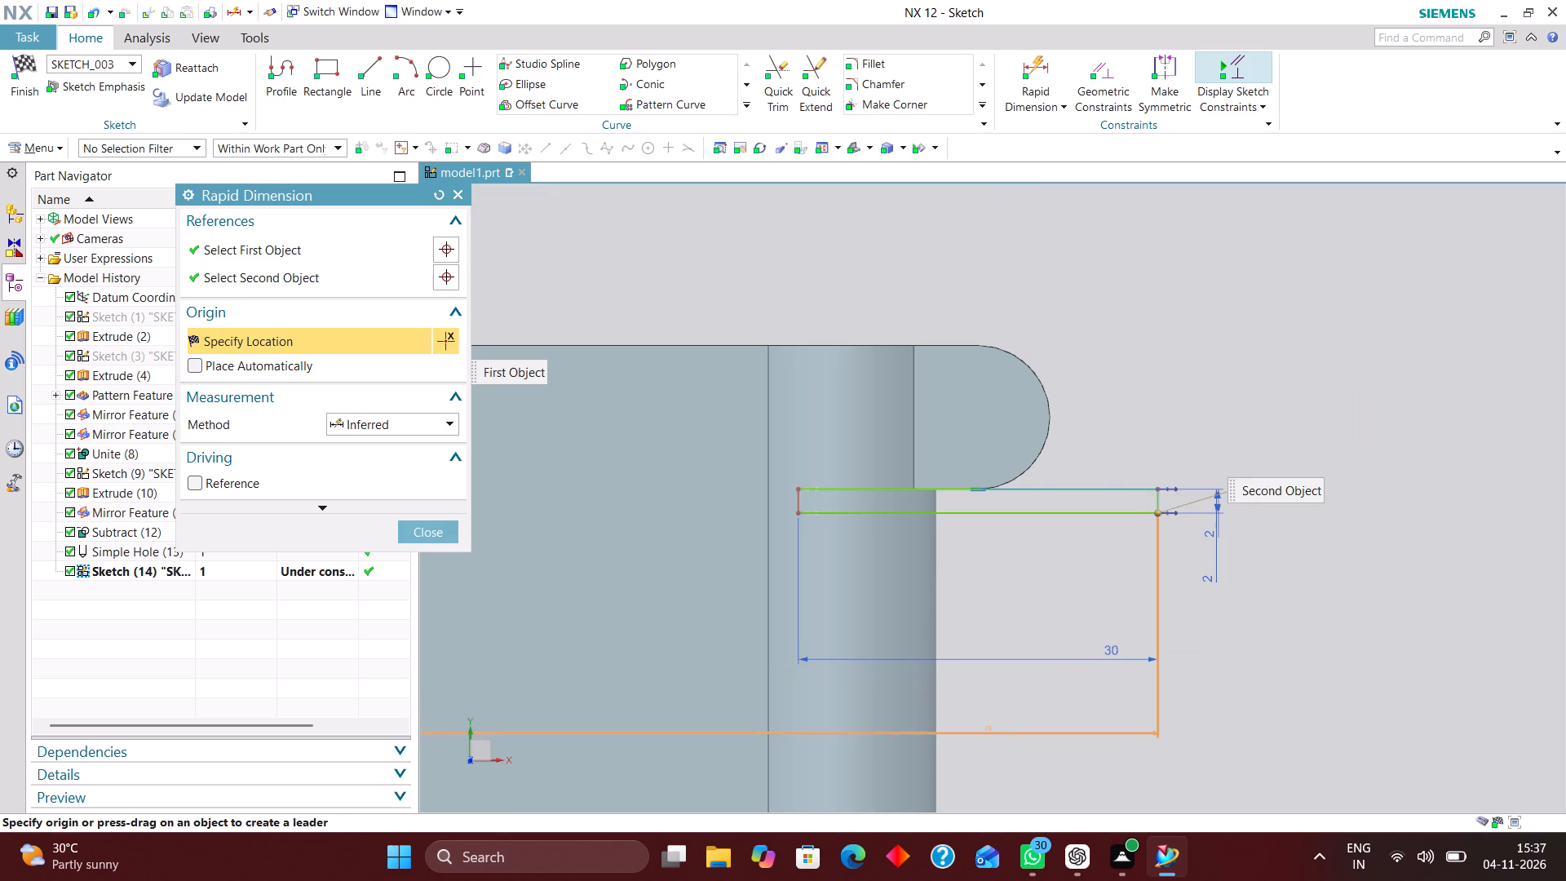
click(987, 728)
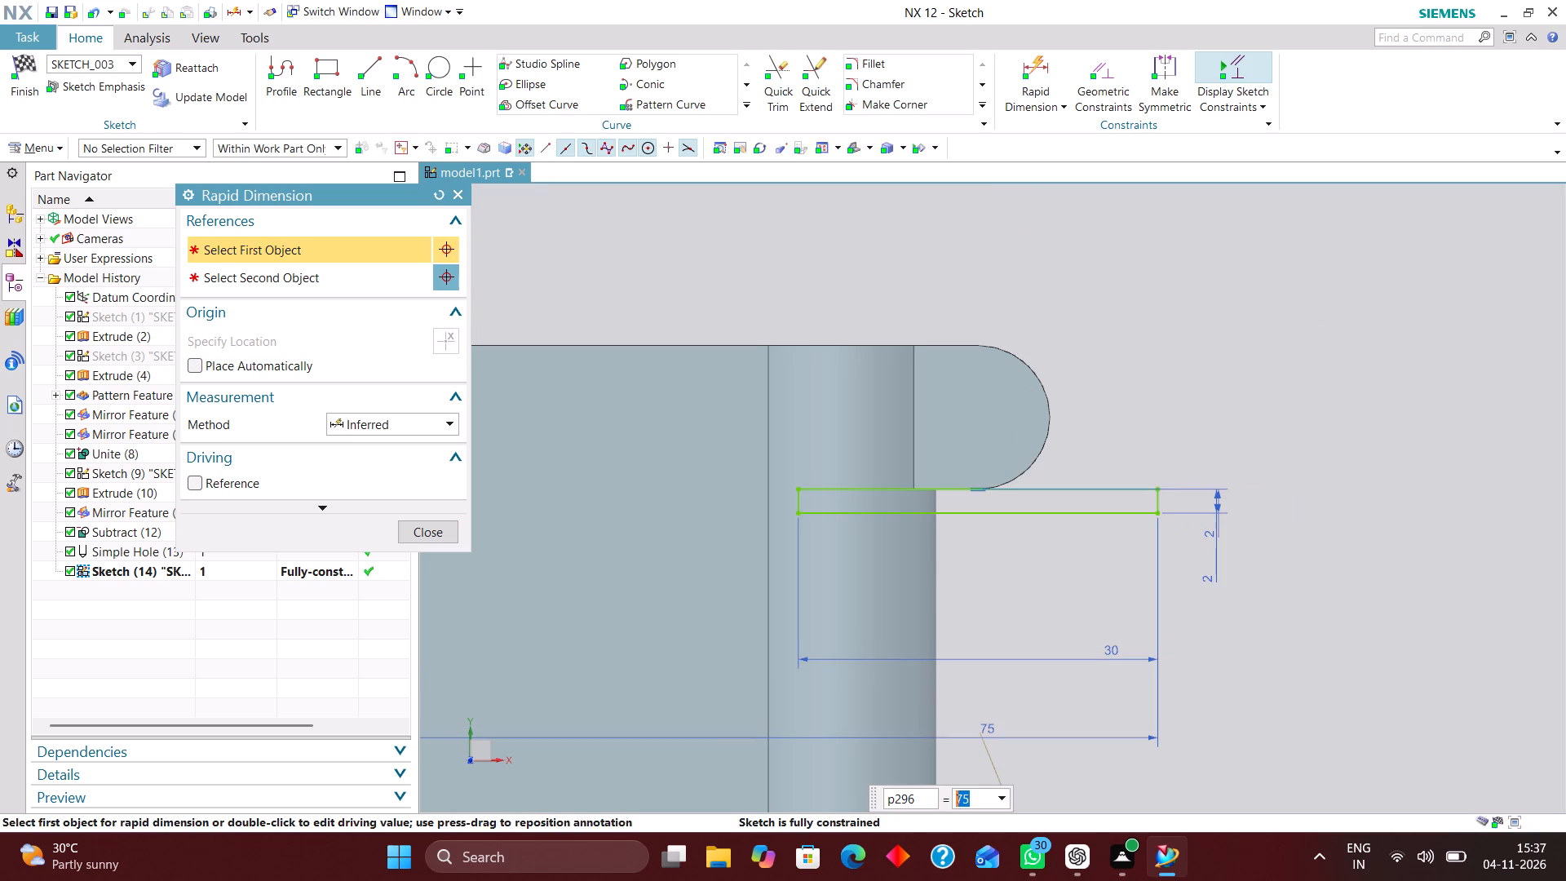
text(60)
key(Return)
text(65)
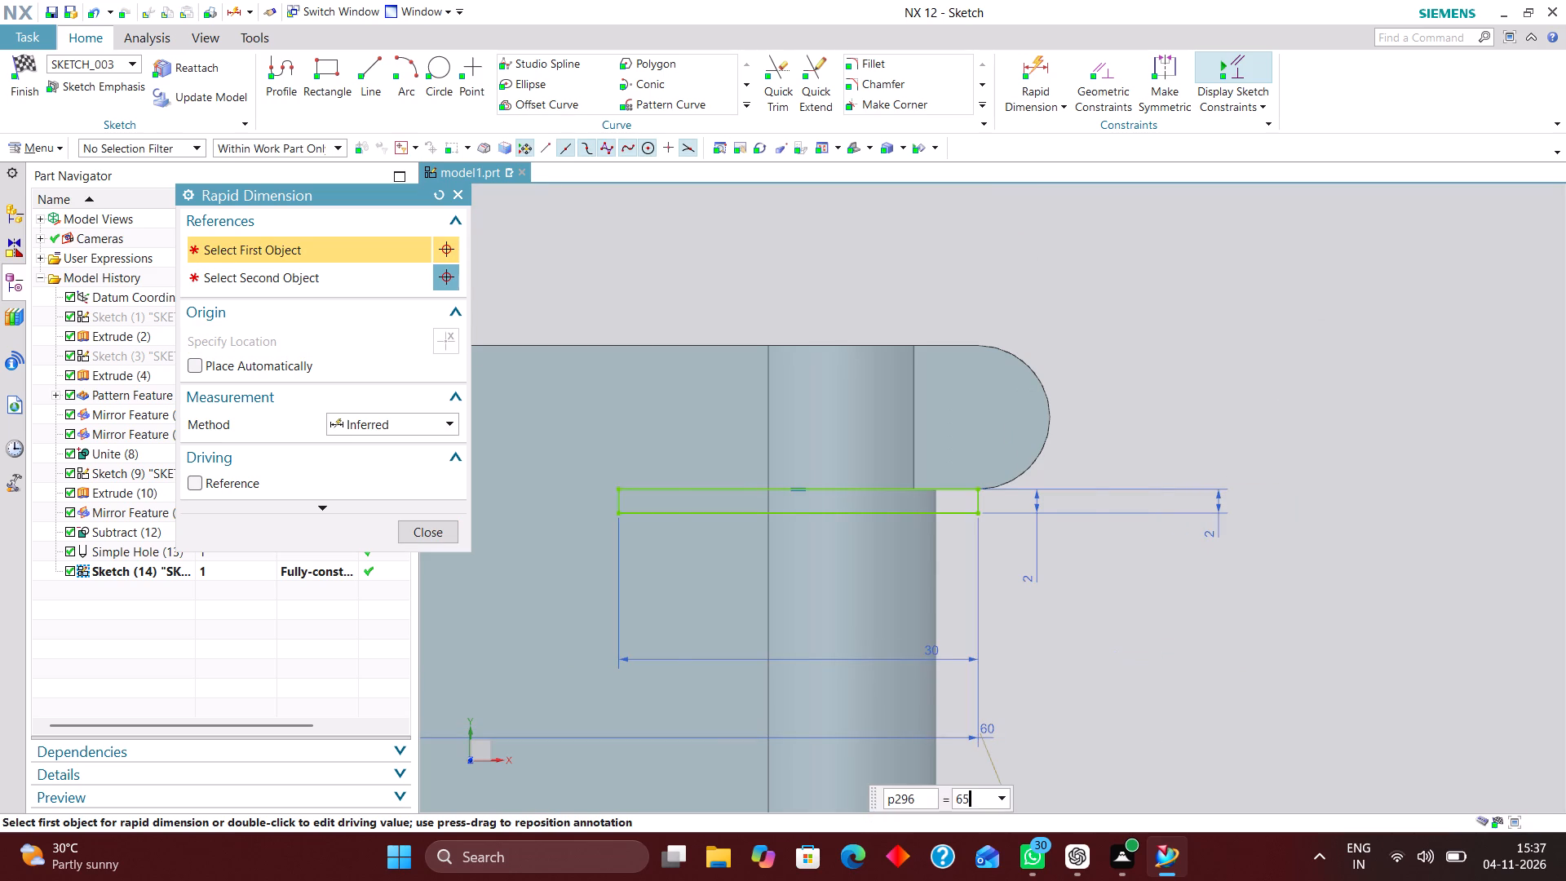
key(Return)
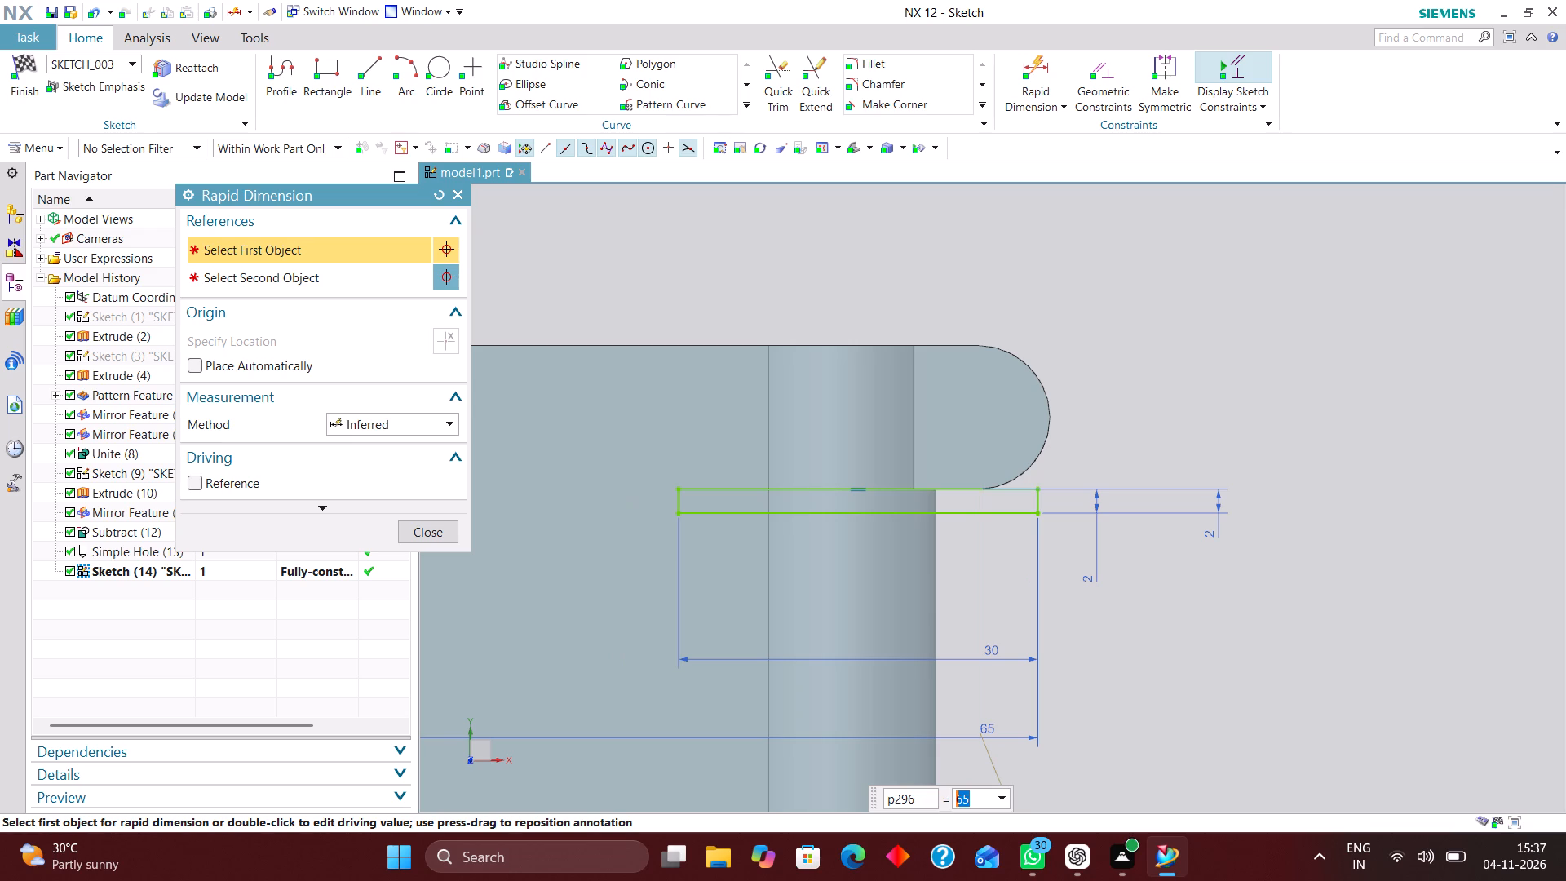
text(132/2)
key(Return)
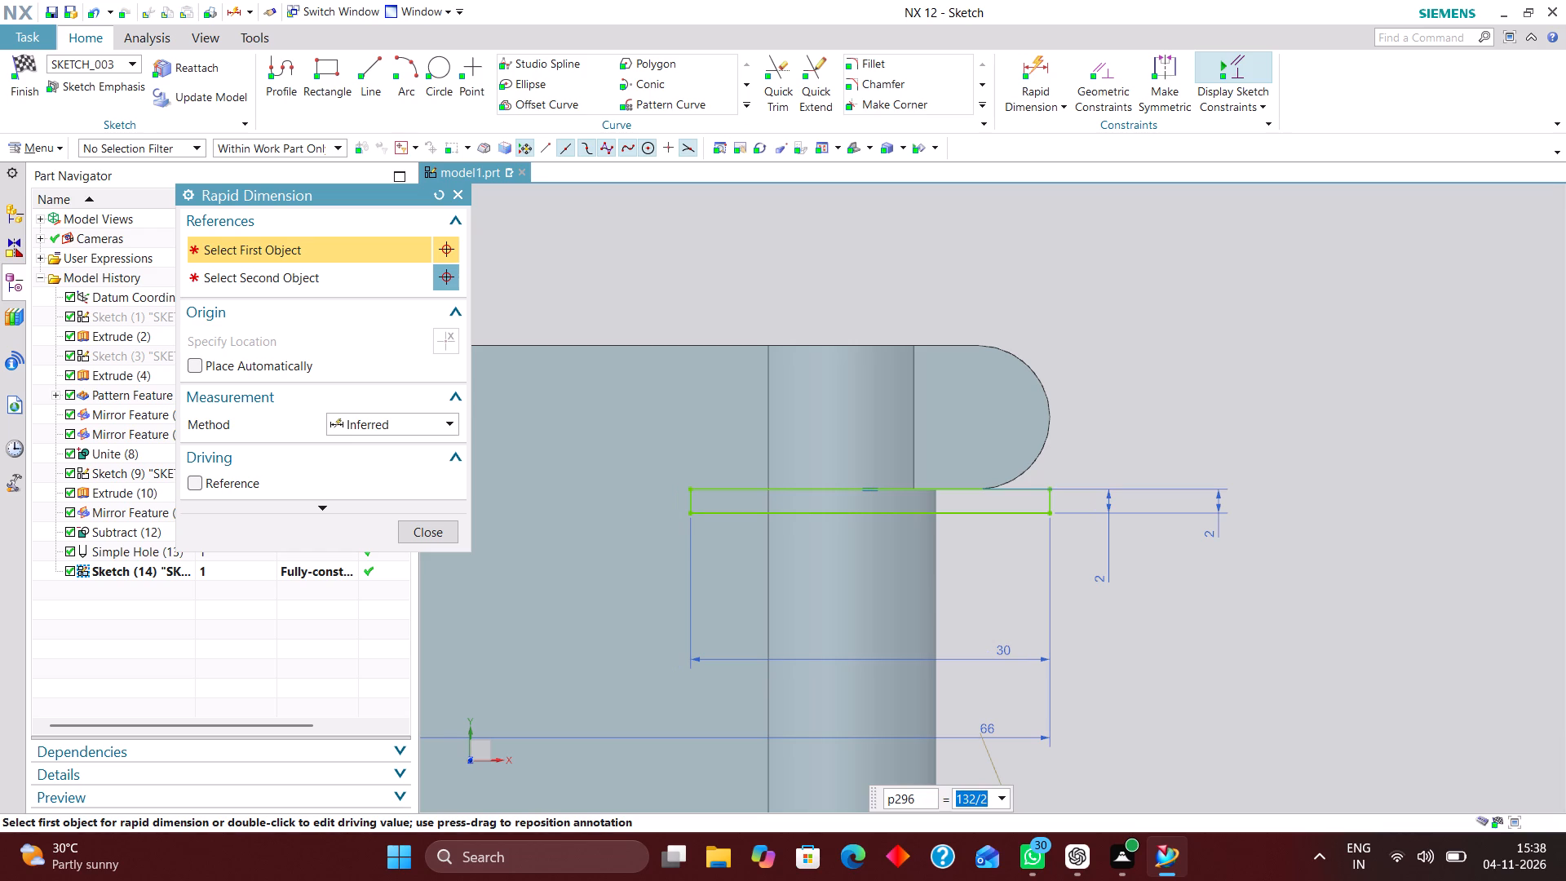
click(437, 531)
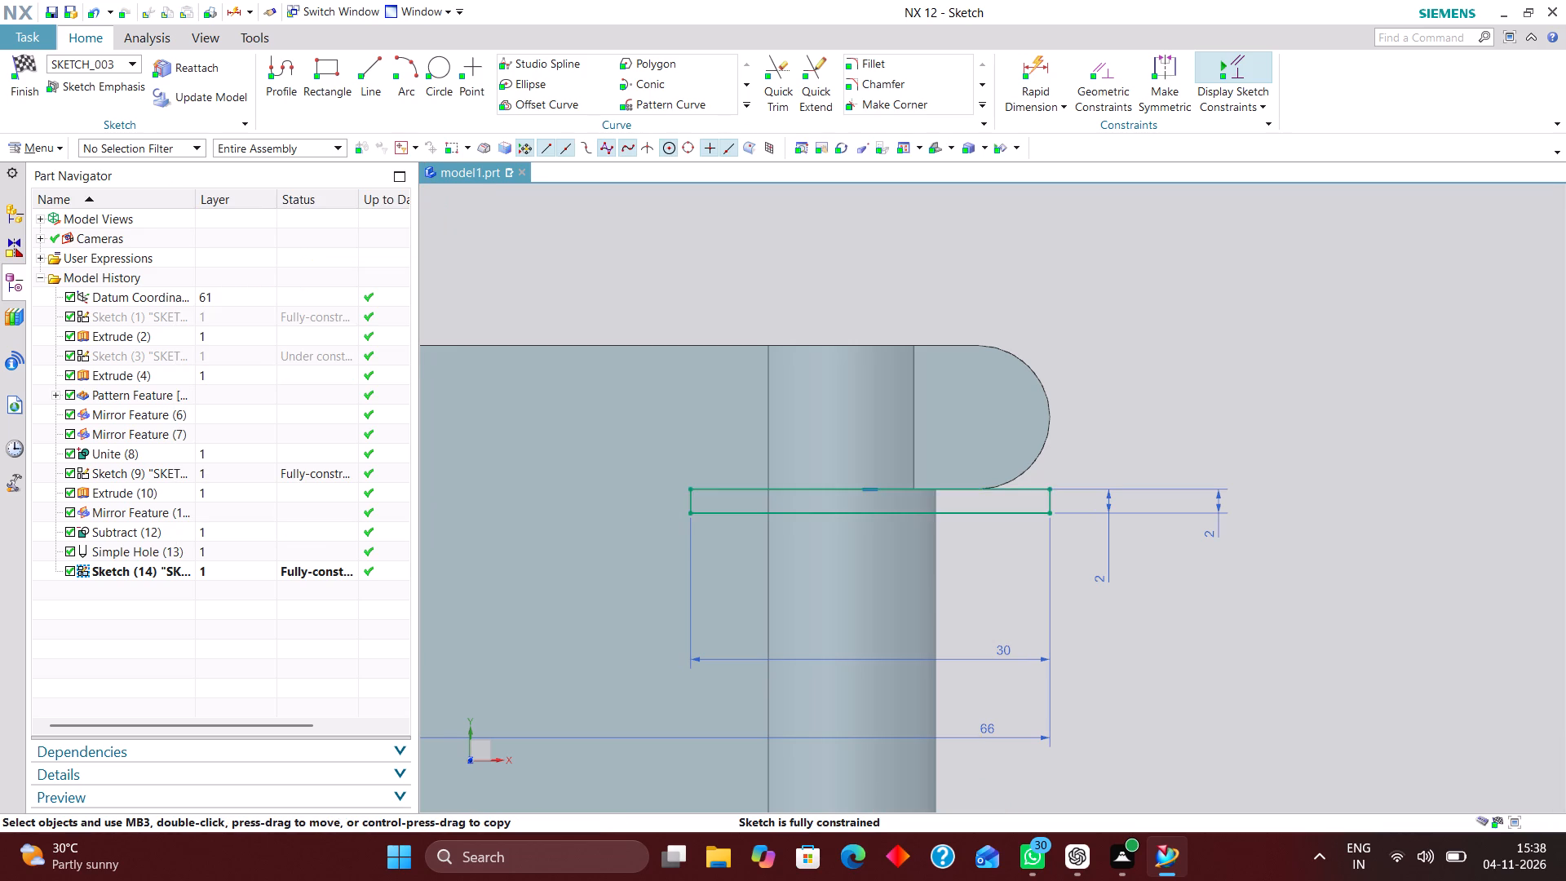
Finish the rectangle sketch and return to the modelling environment.
scroll(893, 385, down, 4)
scroll(1046, 600, up, 1)
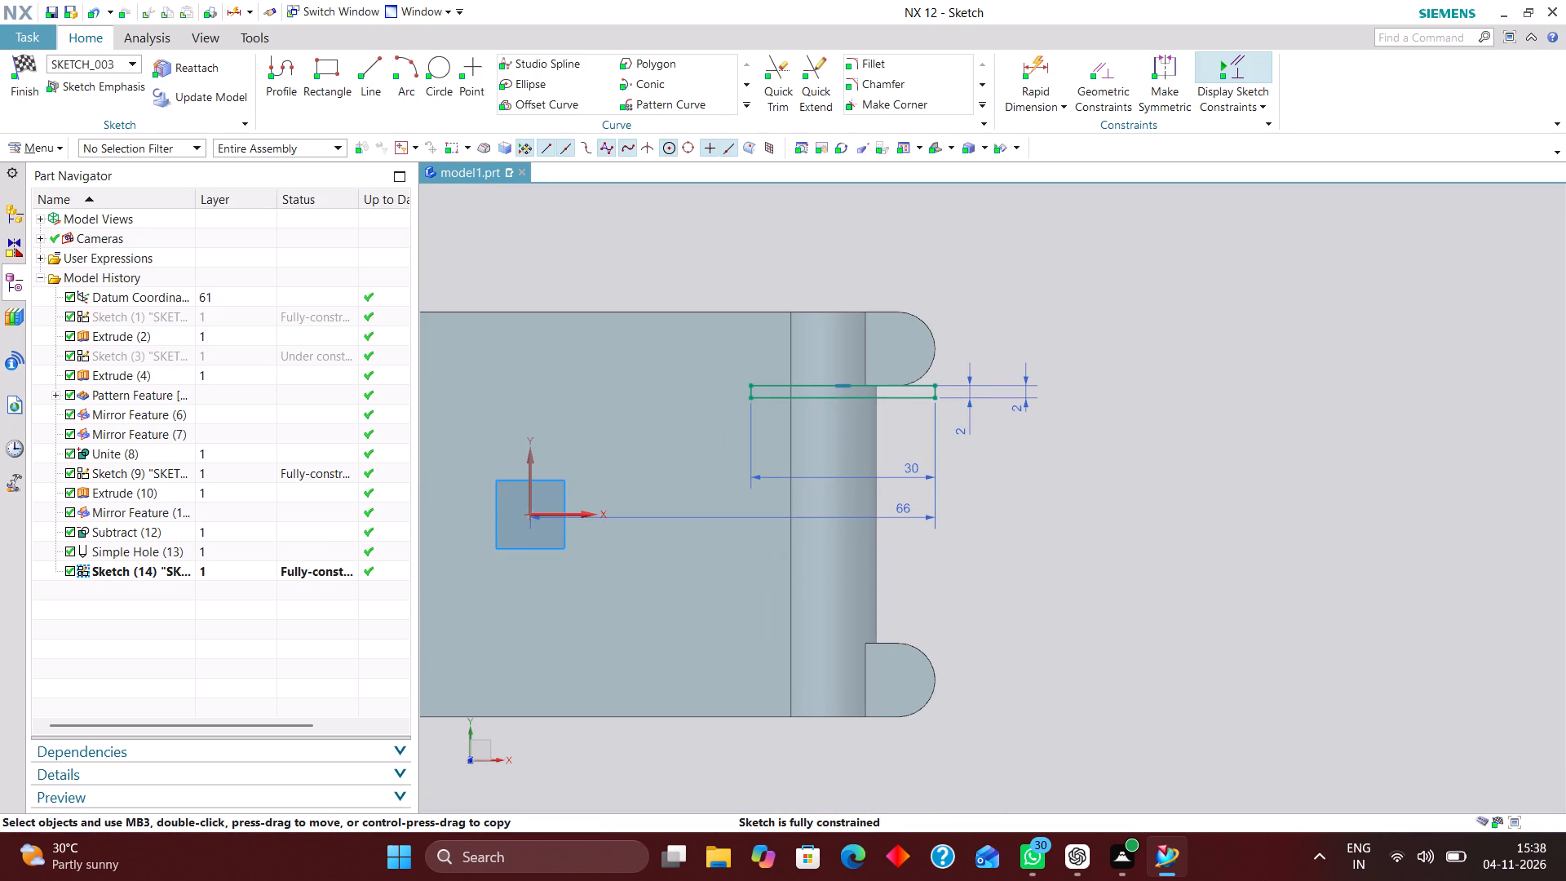
click(26, 62)
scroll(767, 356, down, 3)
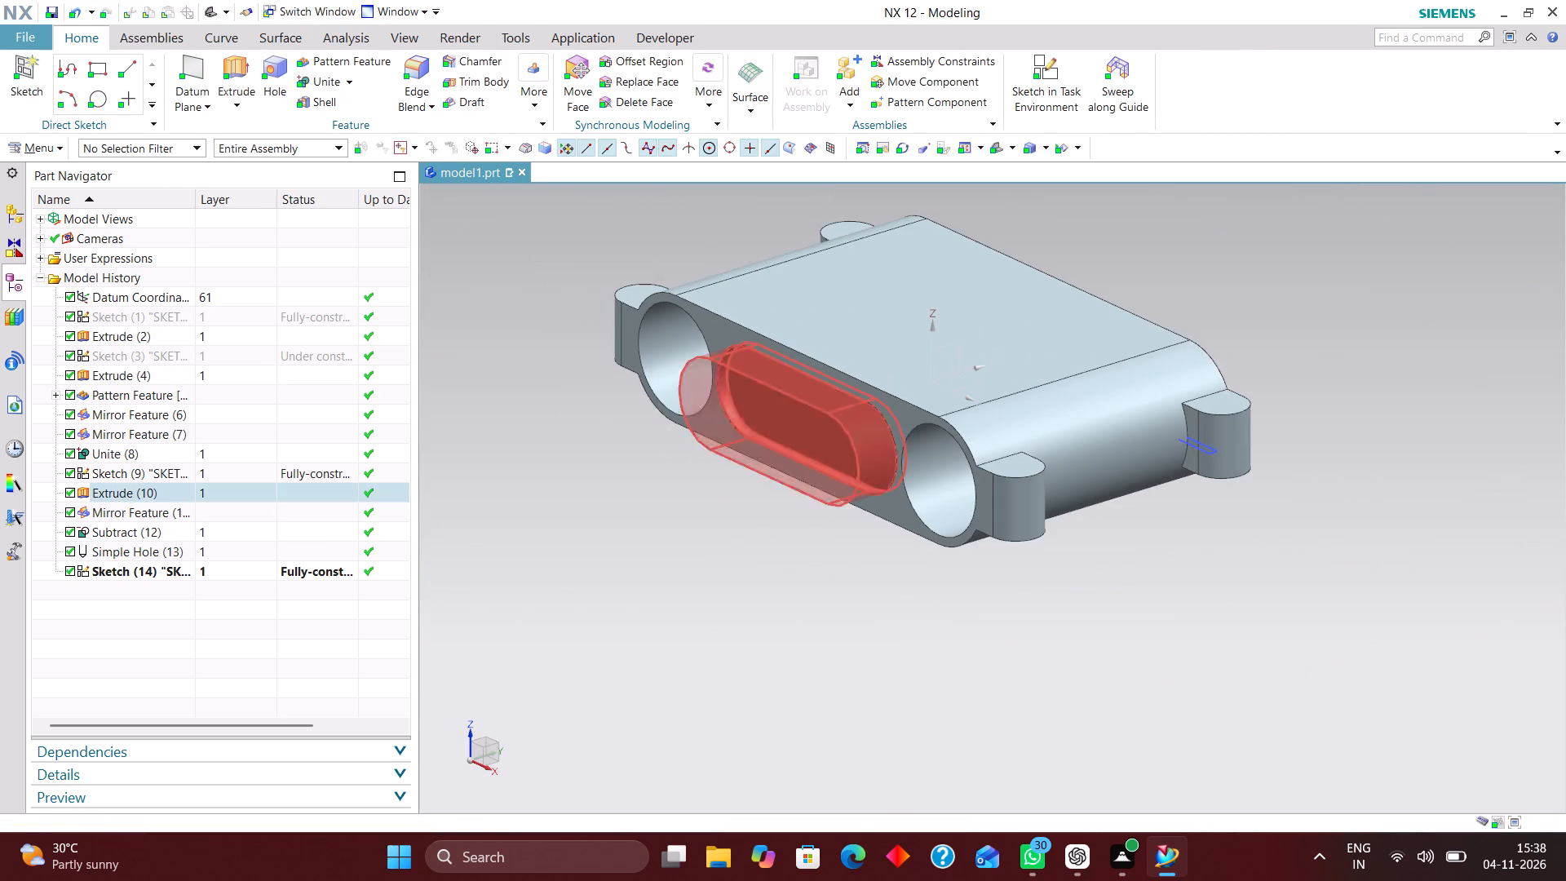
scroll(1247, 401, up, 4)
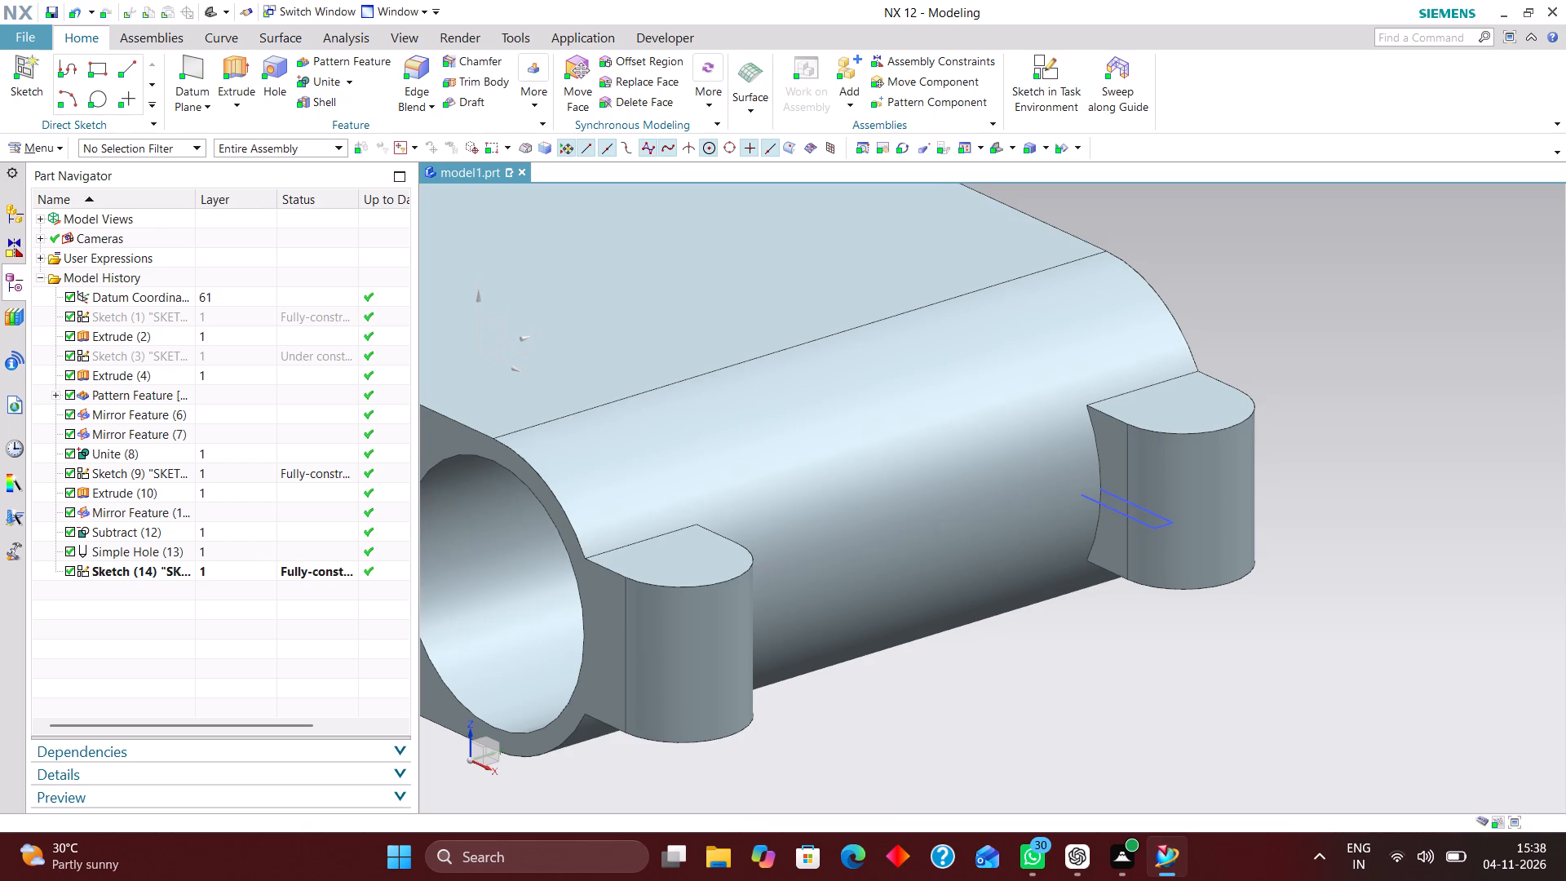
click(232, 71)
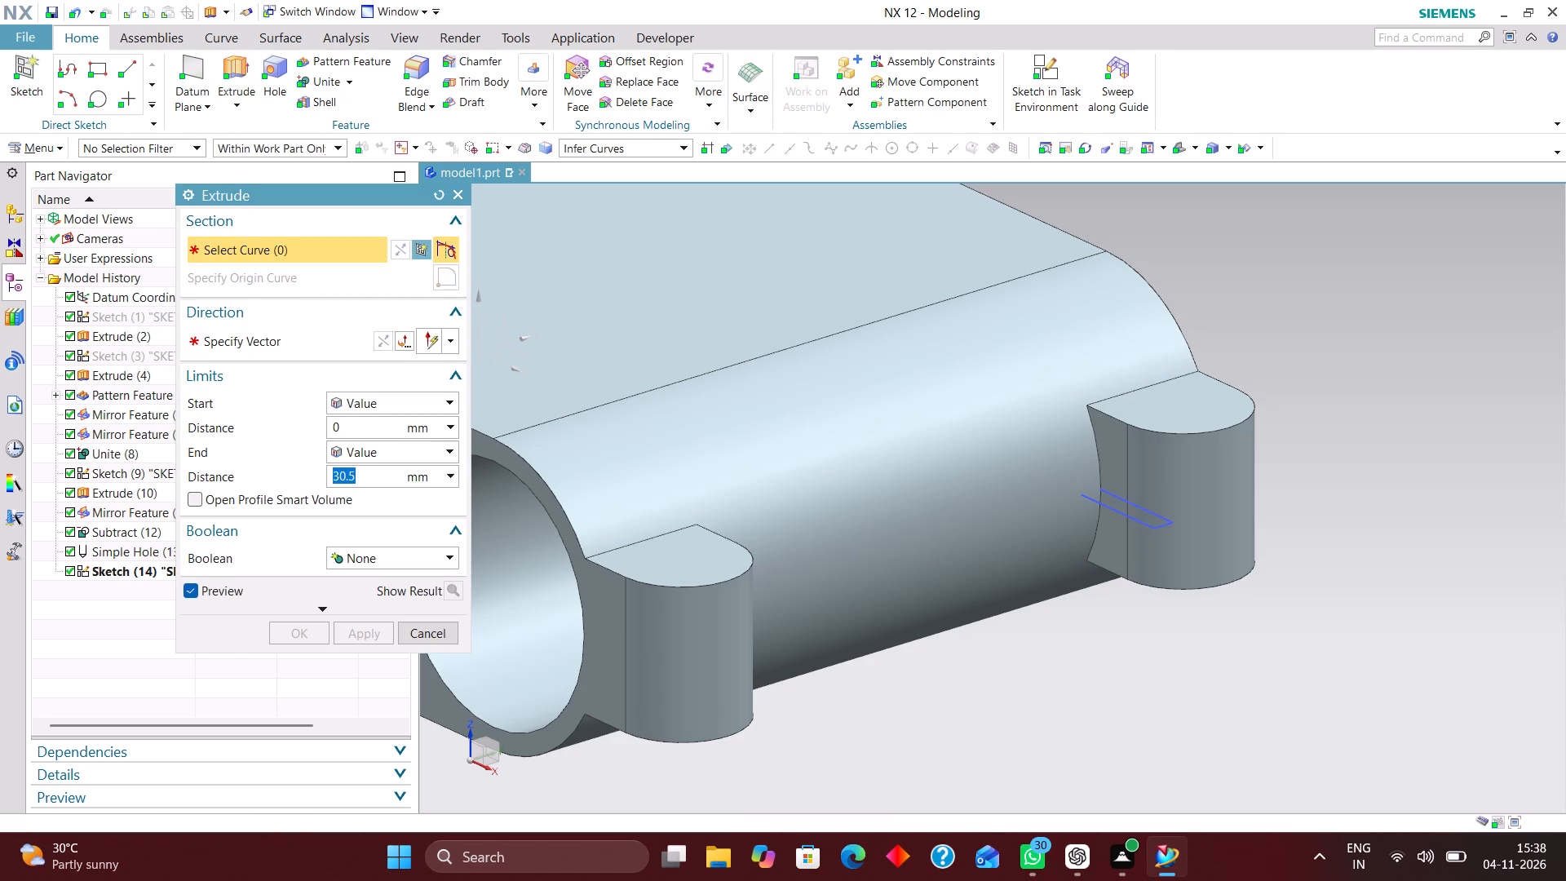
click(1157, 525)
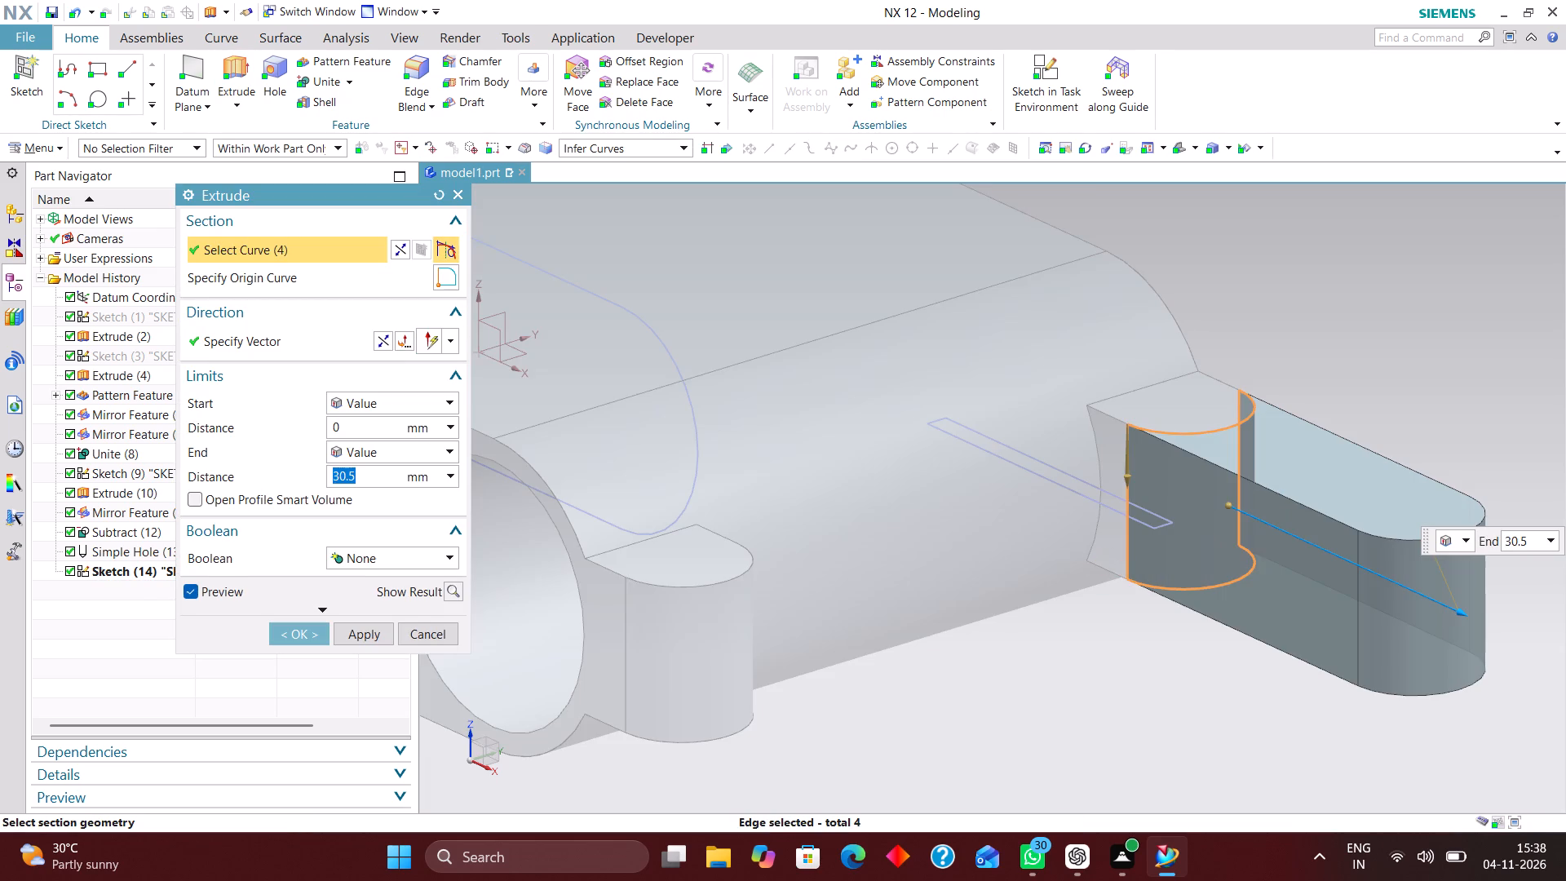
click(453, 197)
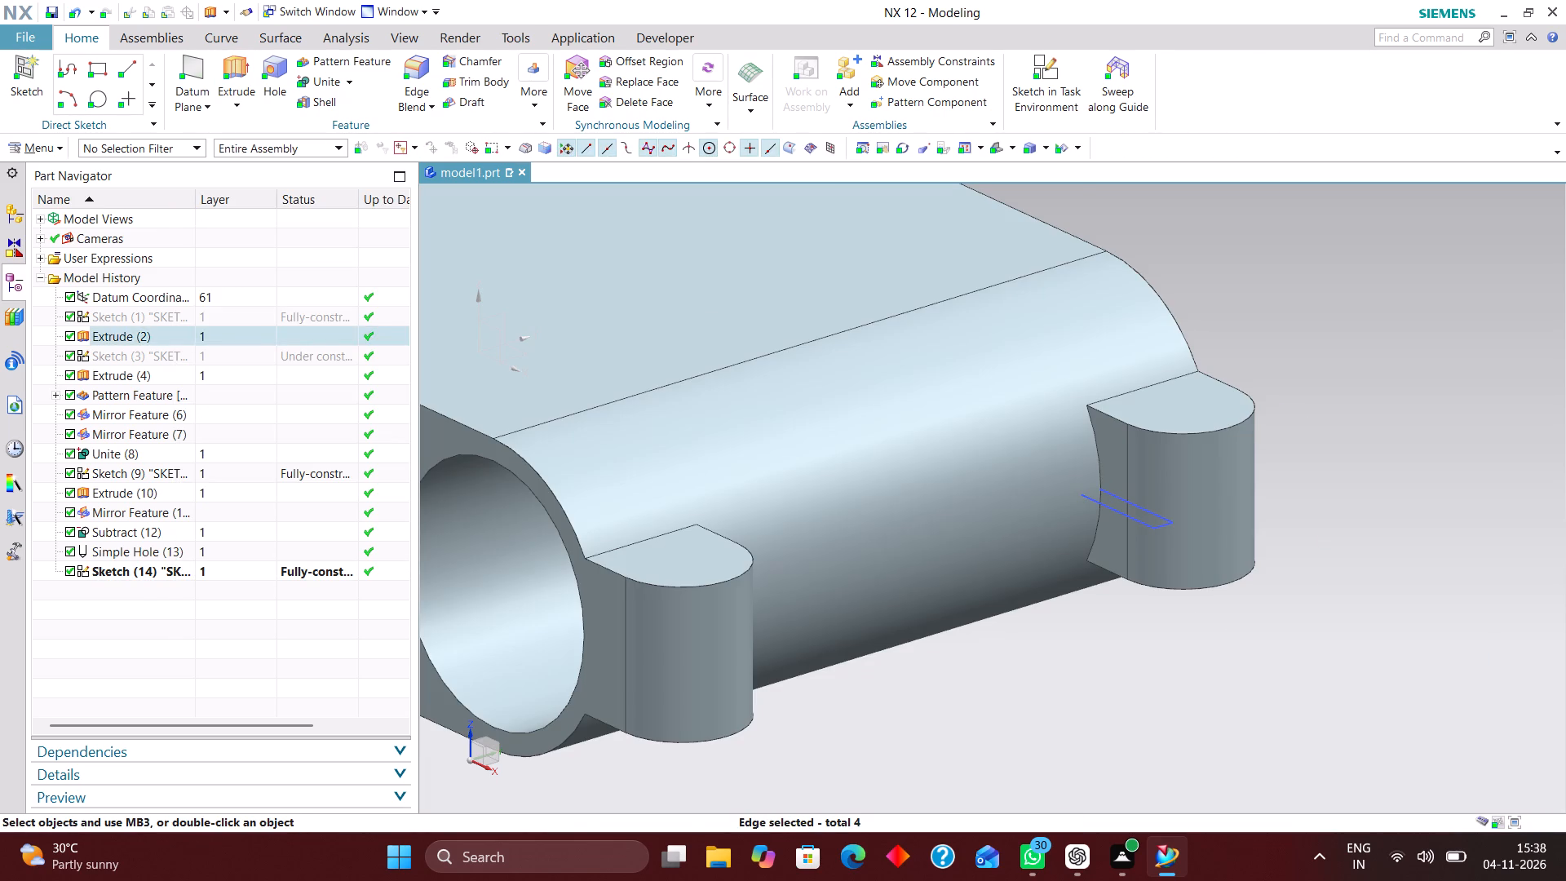
Extrude the 30 by 2 mm rectangle from -18.5 to 21 mm as a separate body beside the lug.
click(232, 69)
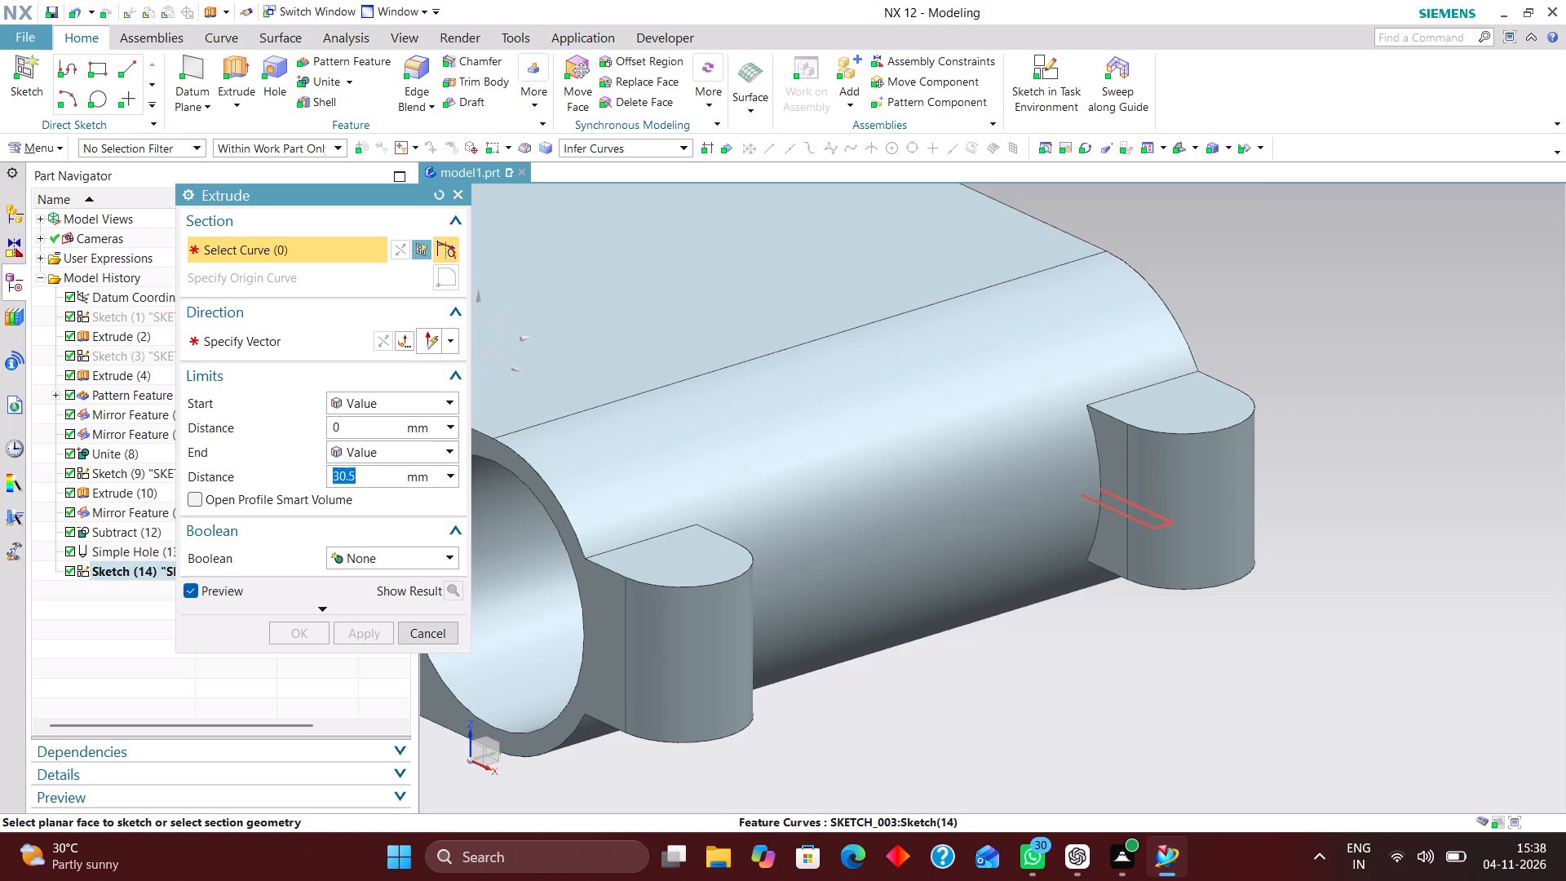
click(1099, 506)
drag(1048, 473, 1064, 543)
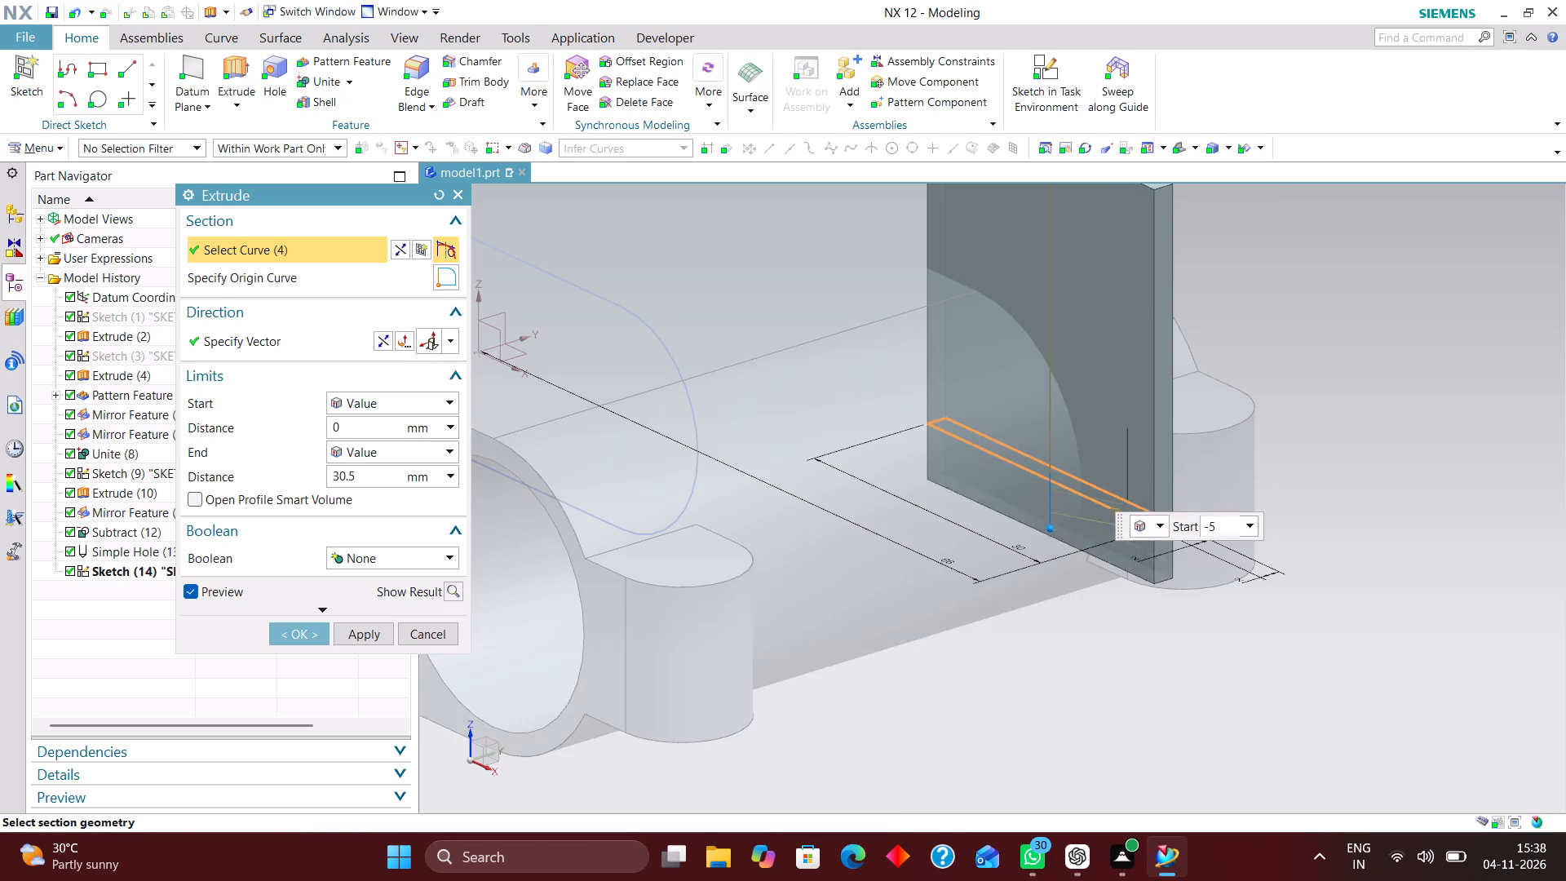
drag(1064, 543, 1093, 679)
middle_drag(1325, 525, 1257, 520)
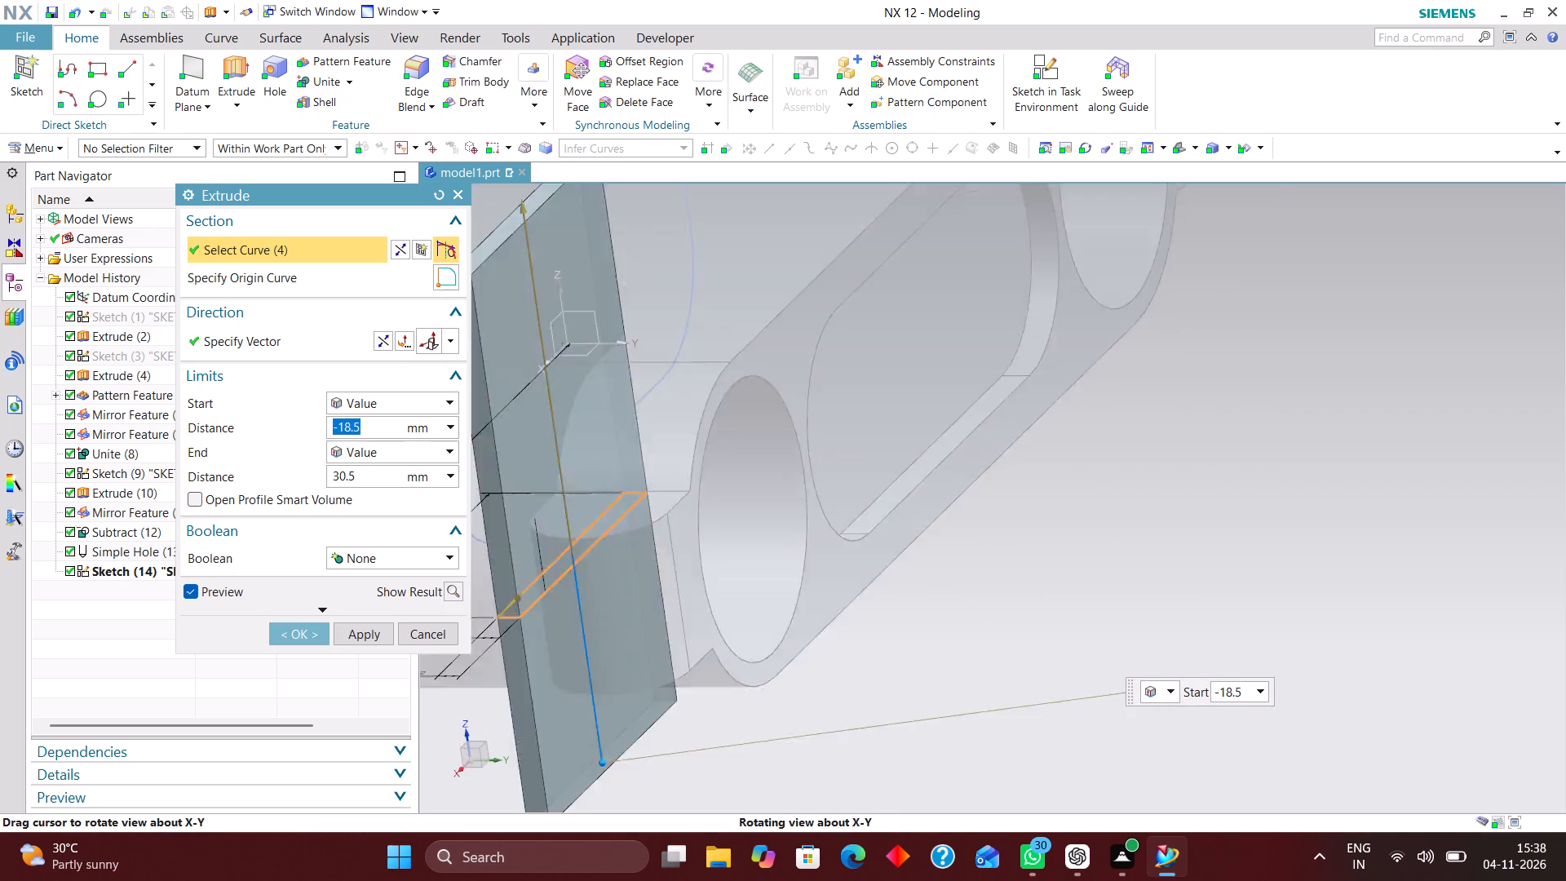
middle_drag(1257, 520, 1263, 515)
right_drag(1348, 467, 1113, 471)
scroll(1252, 484, down, 1)
scroll(897, 273, down, 2)
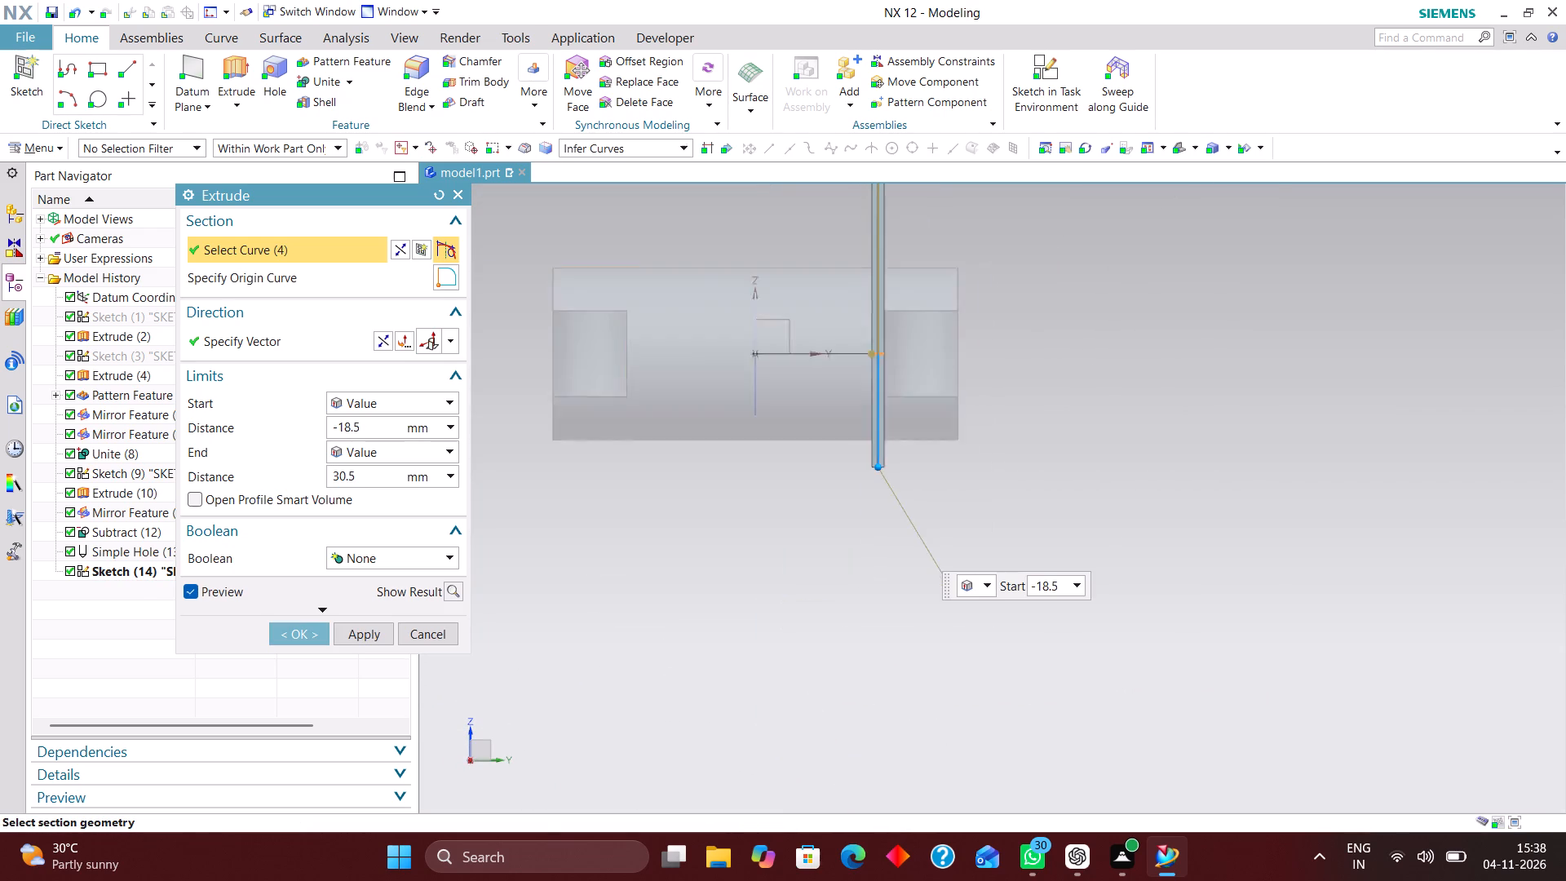
scroll(904, 268, down, 2)
scroll(892, 218, up, 6)
drag(882, 199, 892, 237)
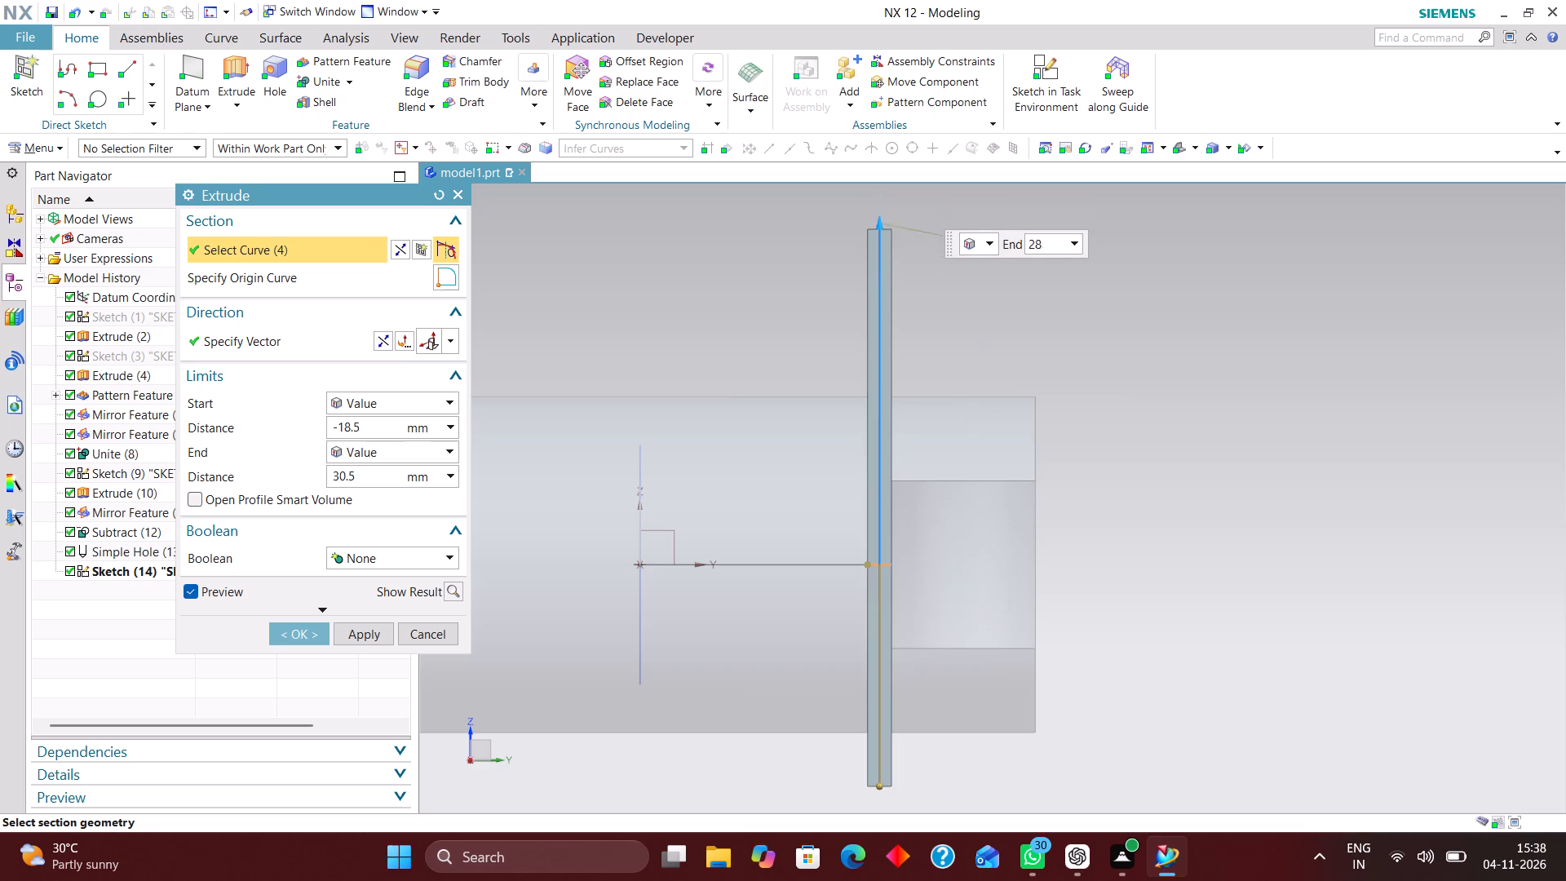
drag(892, 237, 900, 311)
scroll(972, 326, down, 2)
middle_drag(986, 393, 1001, 390)
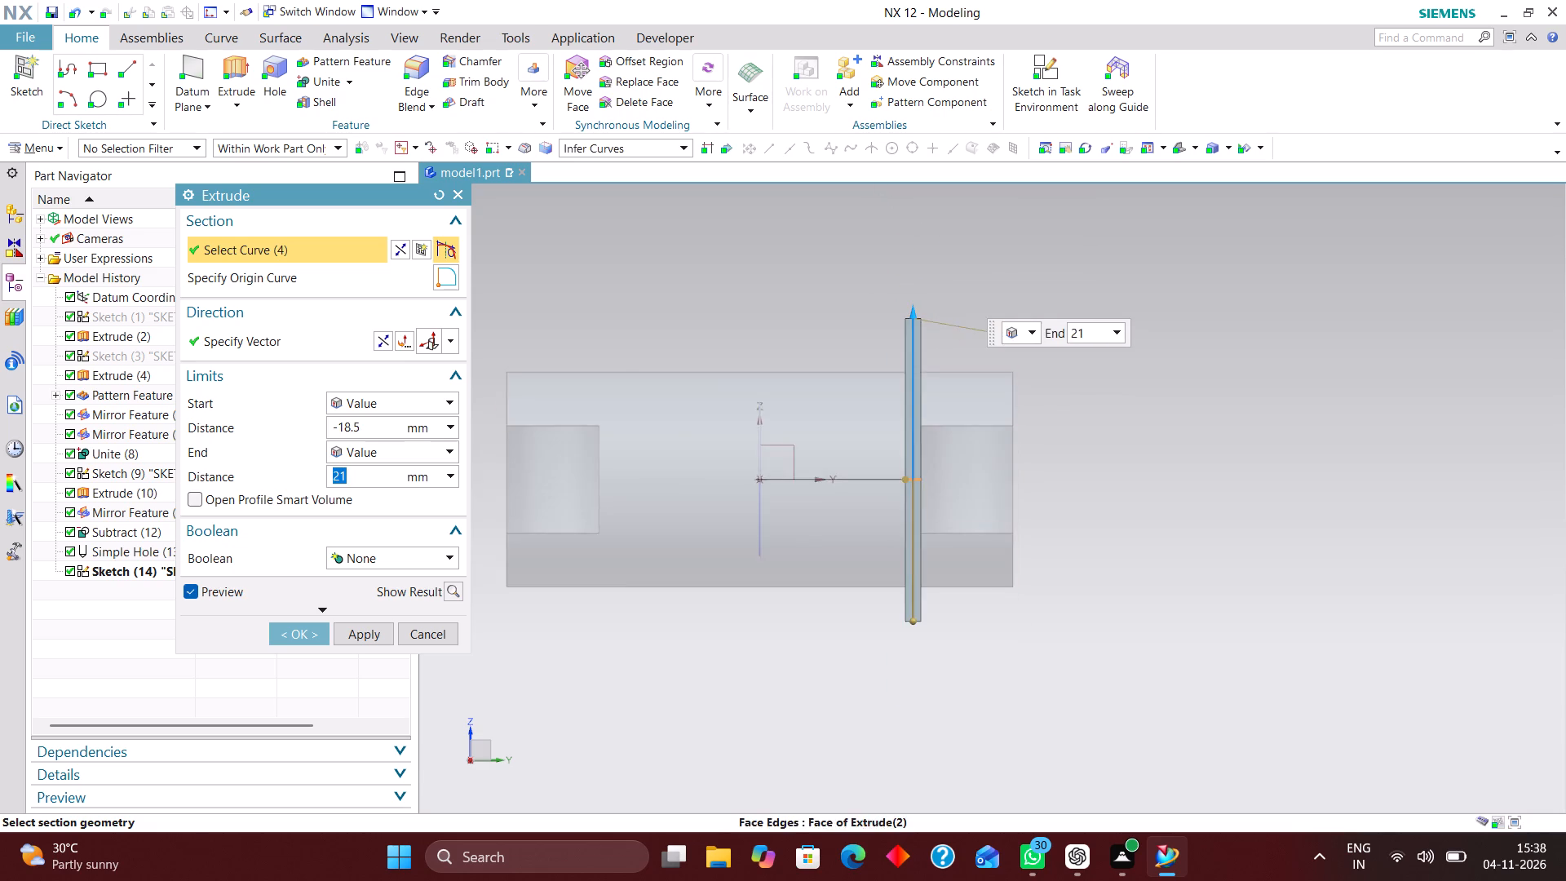
middle_drag(1001, 390, 1068, 408)
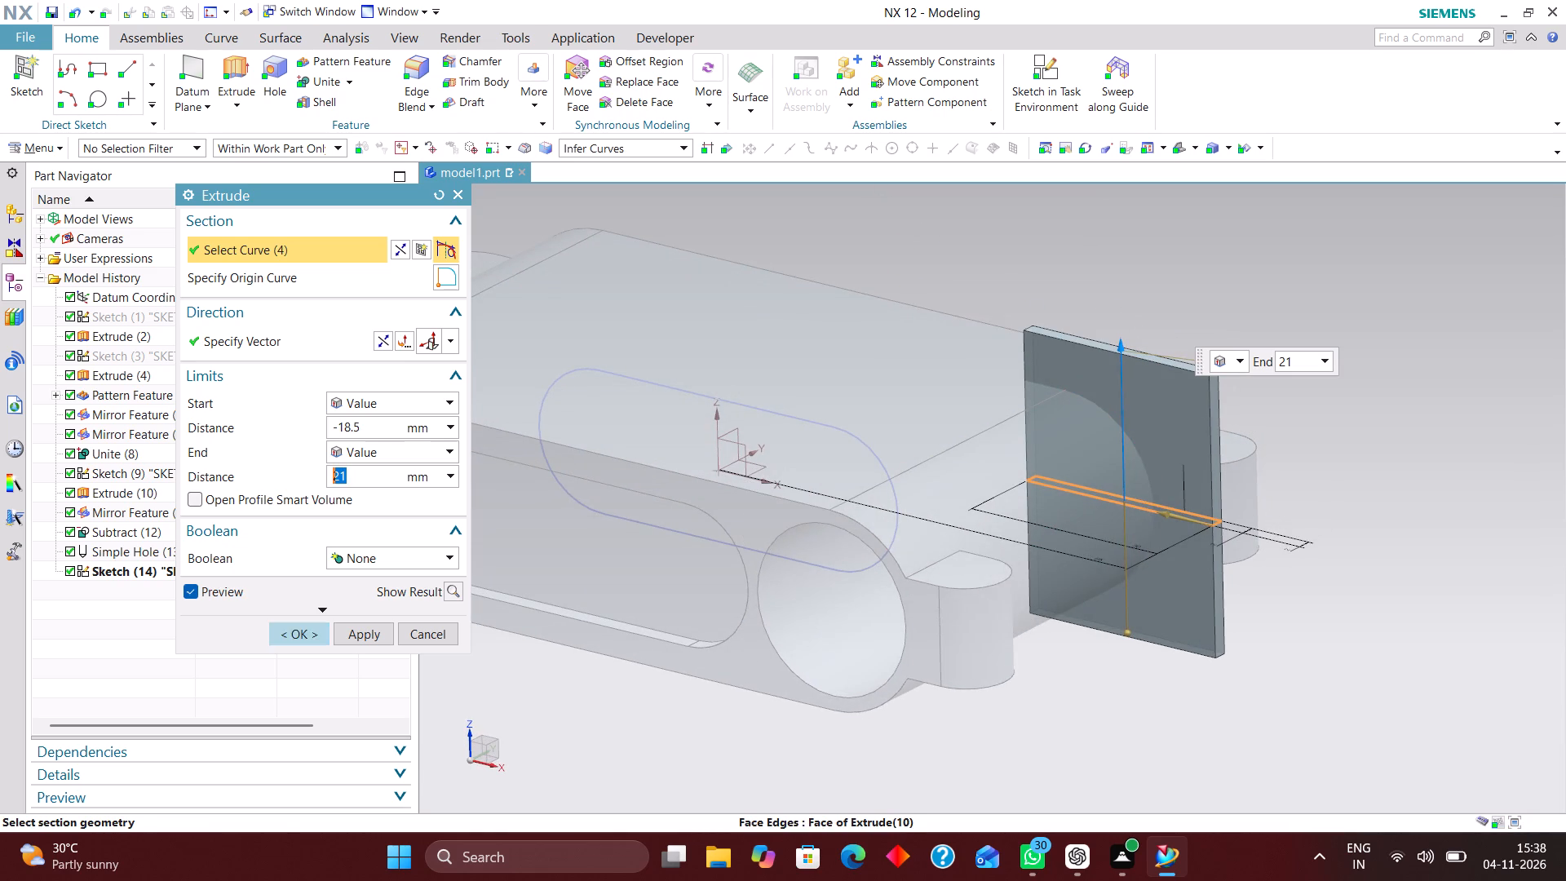
click(307, 636)
Hide the sketch of the extruded rectangle.
scroll(794, 439, down, 2)
scroll(1063, 507, up, 3)
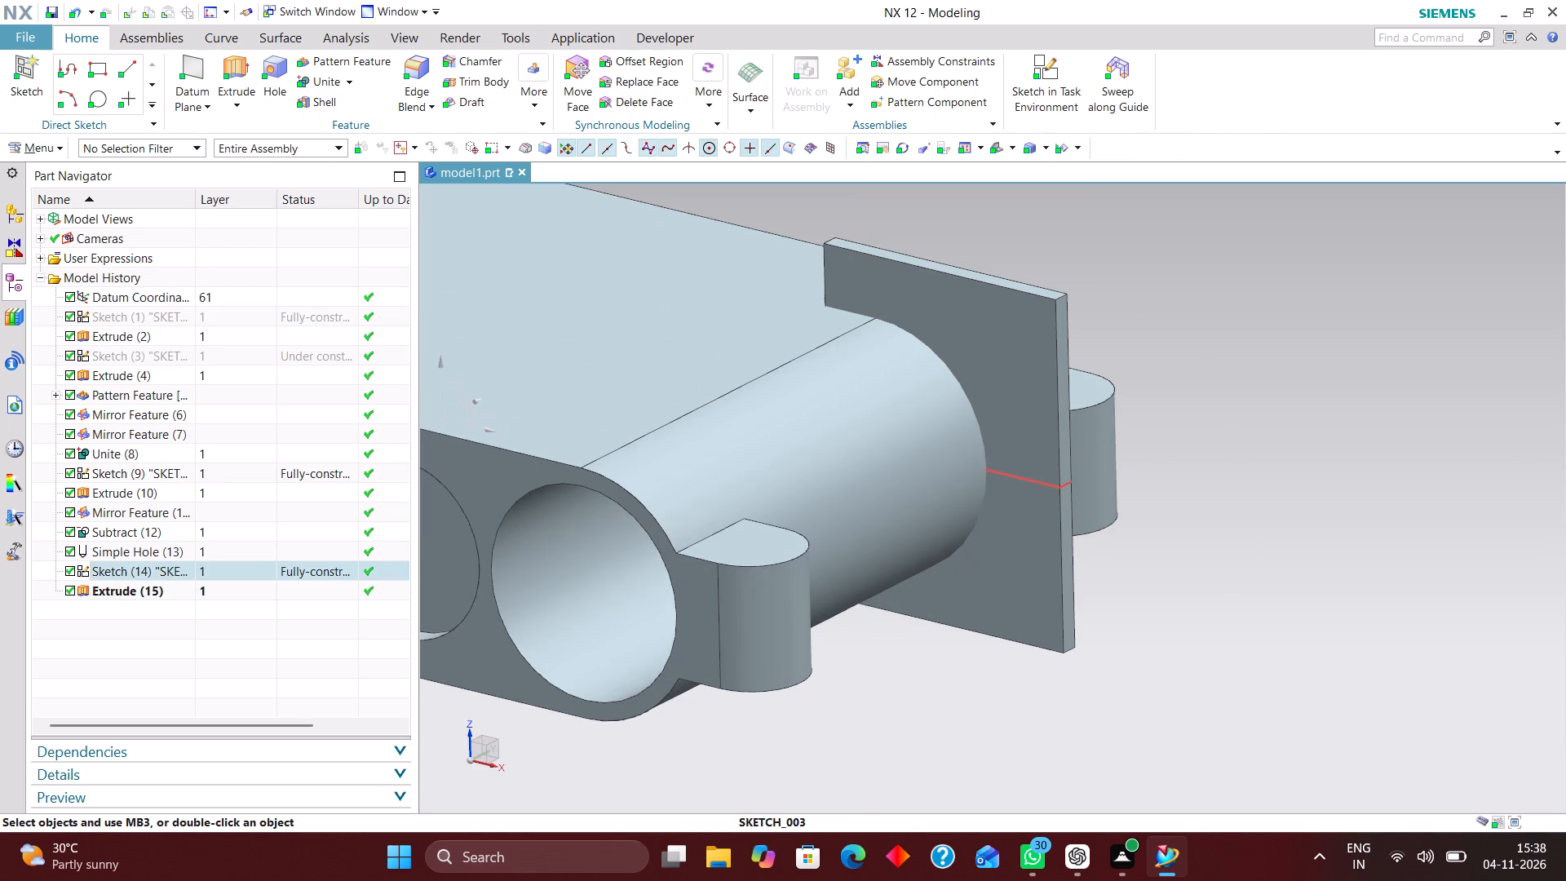
right_drag(1033, 482, 1059, 601)
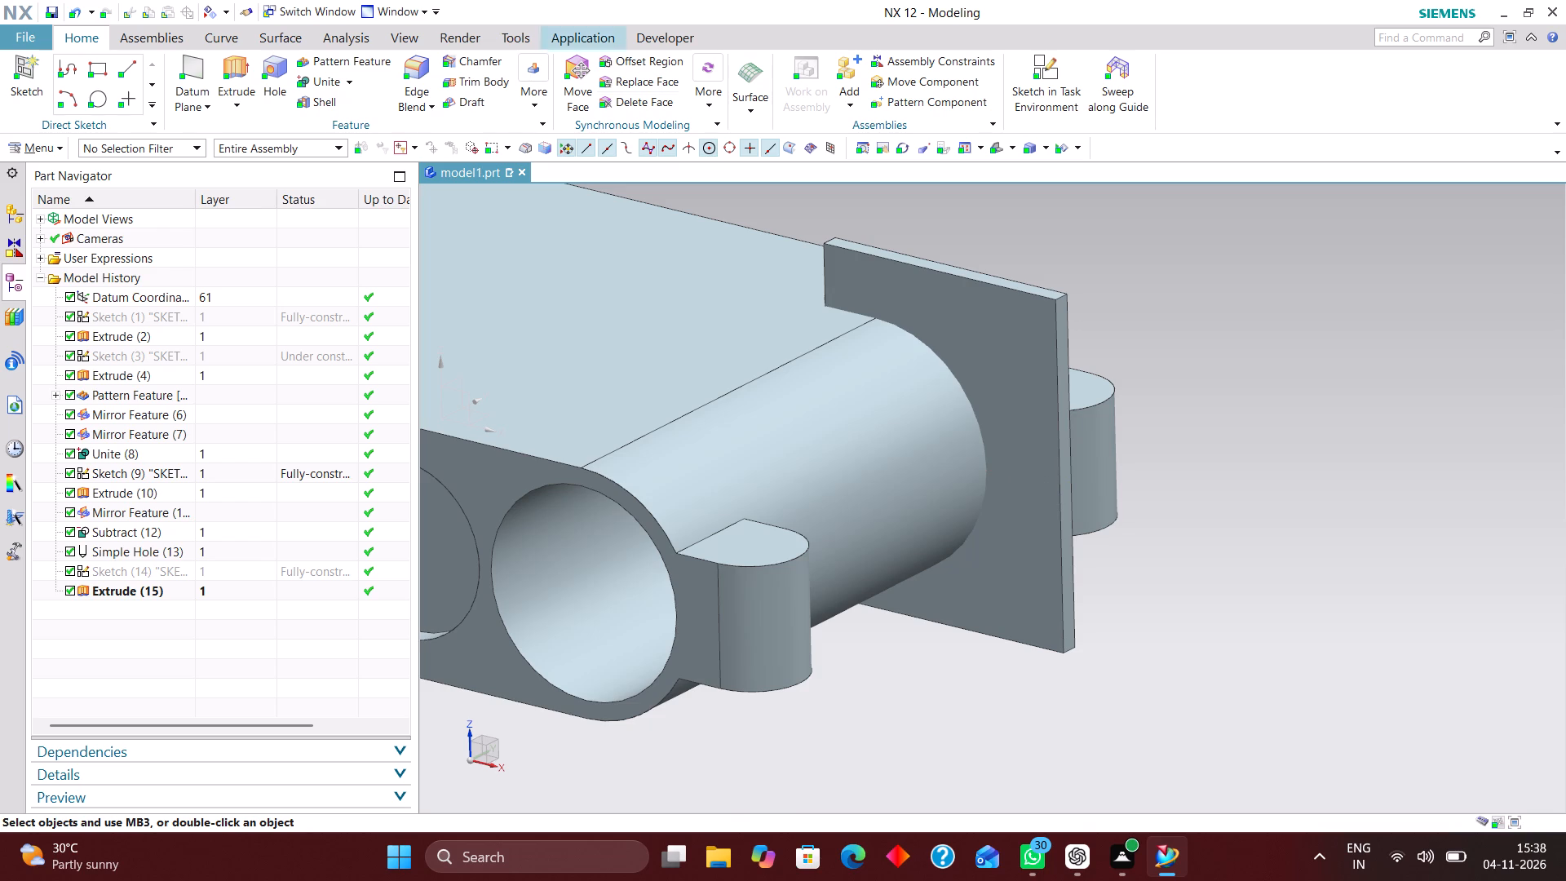
Pattern the extruded plate linearly along the reversed Y axis with count 2, trying a 42 mm pitch and settling on 40 mm.
click(997, 148)
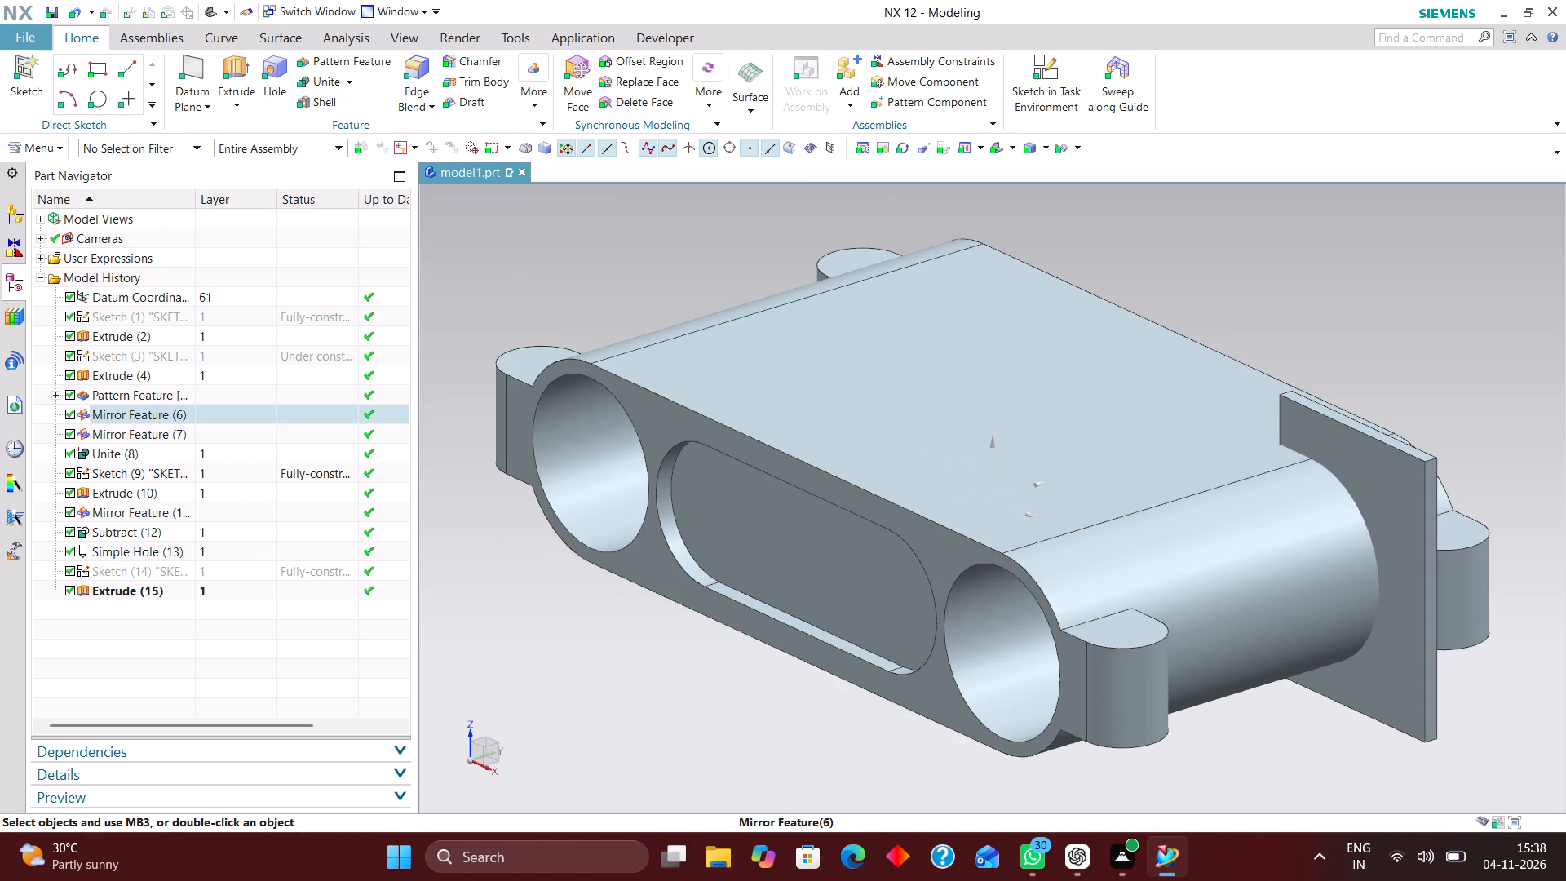
scroll(758, 369, down, 1)
scroll(1123, 483, up, 2)
scroll(950, 409, down, 2)
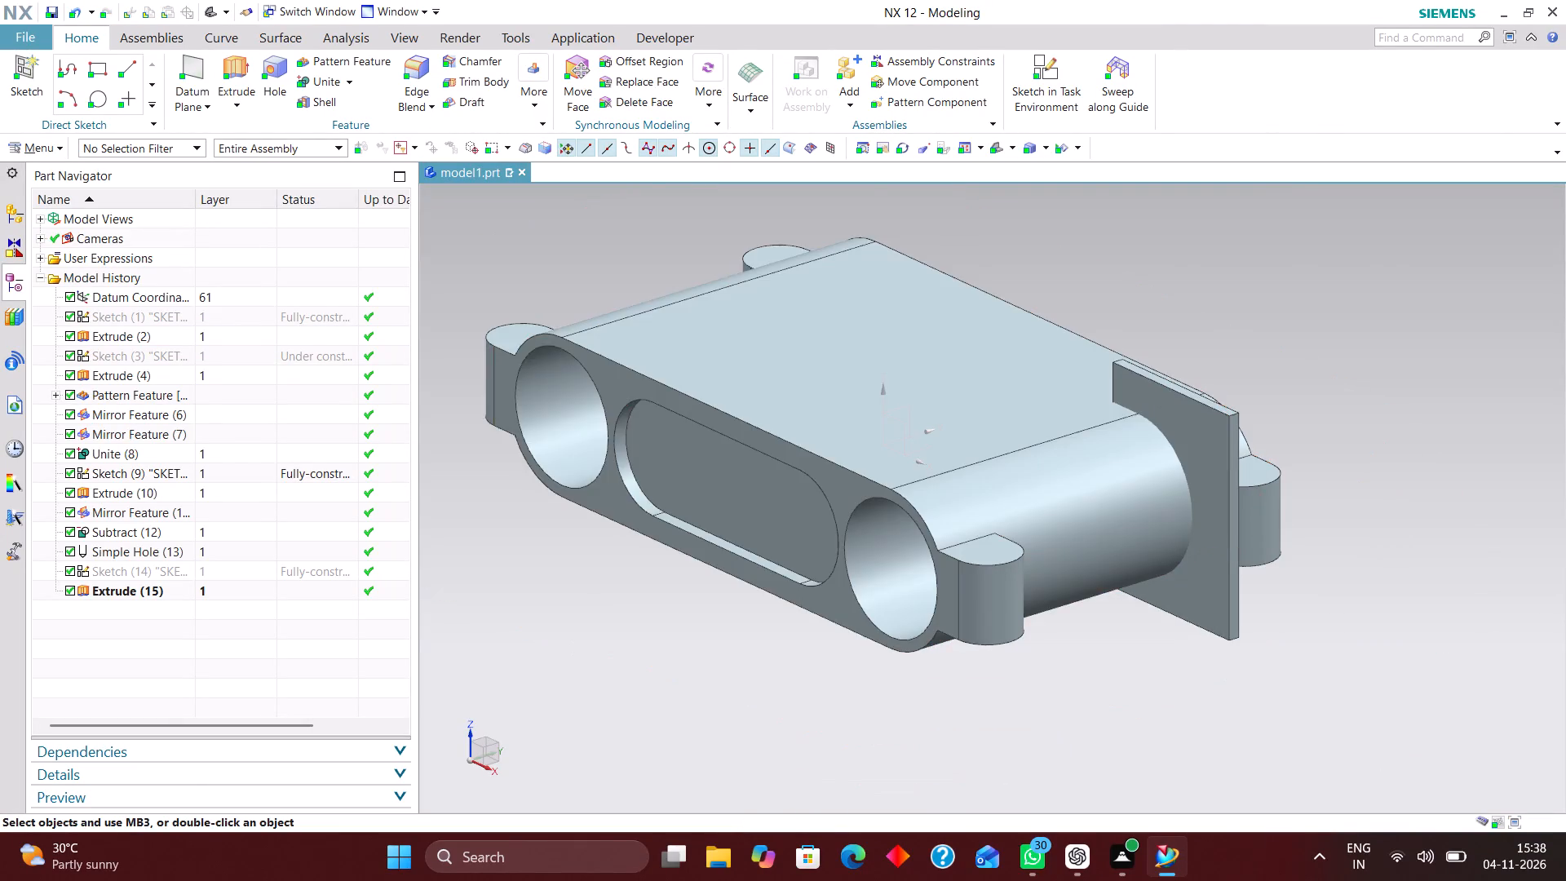
scroll(1301, 556, up, 2)
scroll(1280, 532, down, 1)
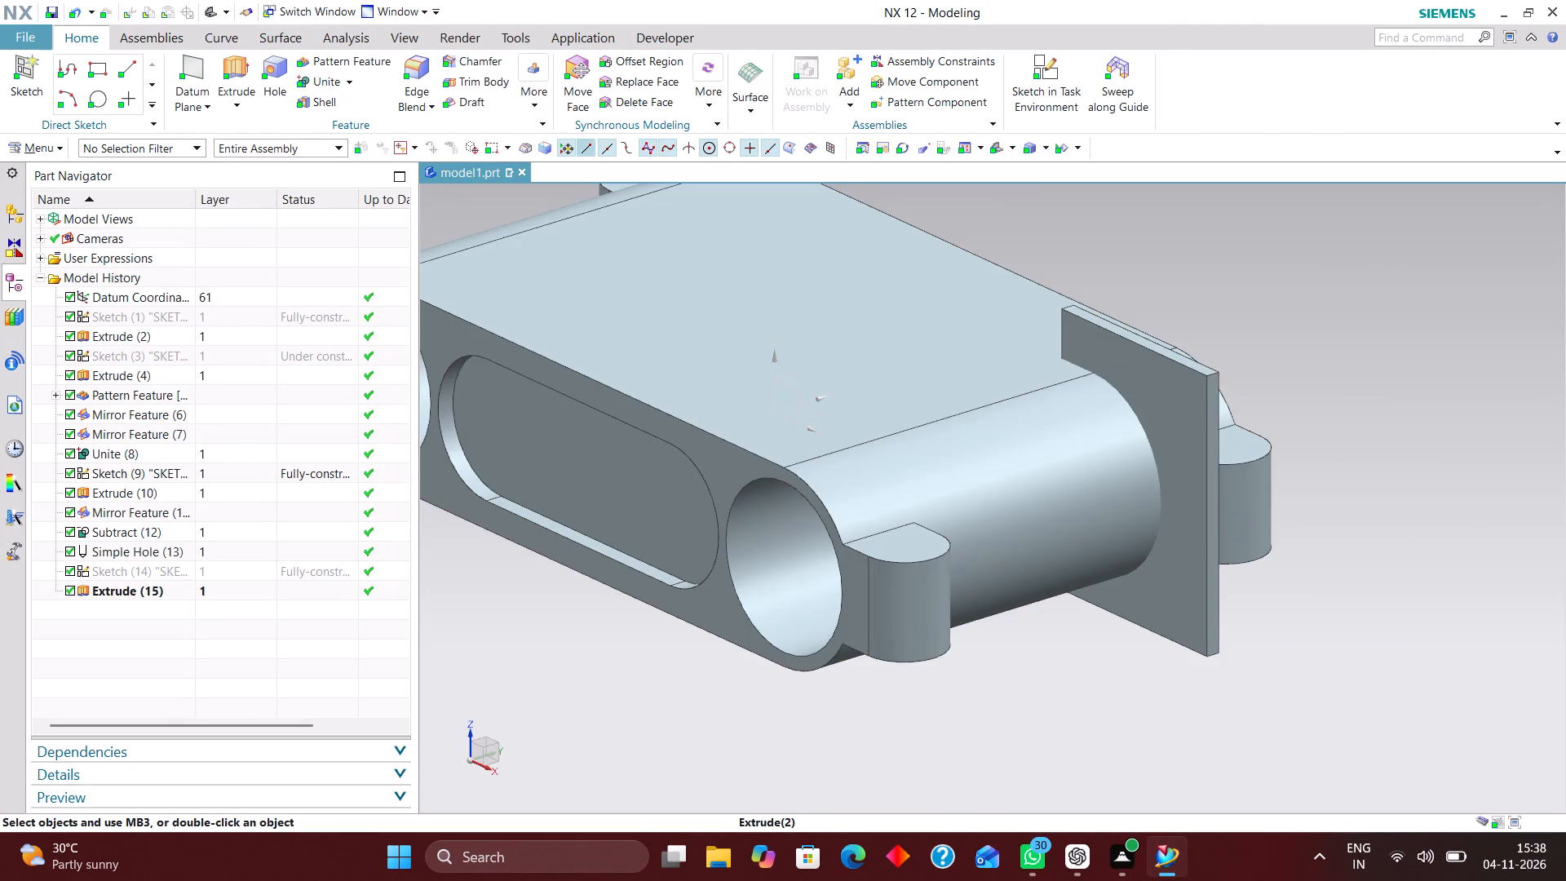
click(331, 58)
click(1214, 374)
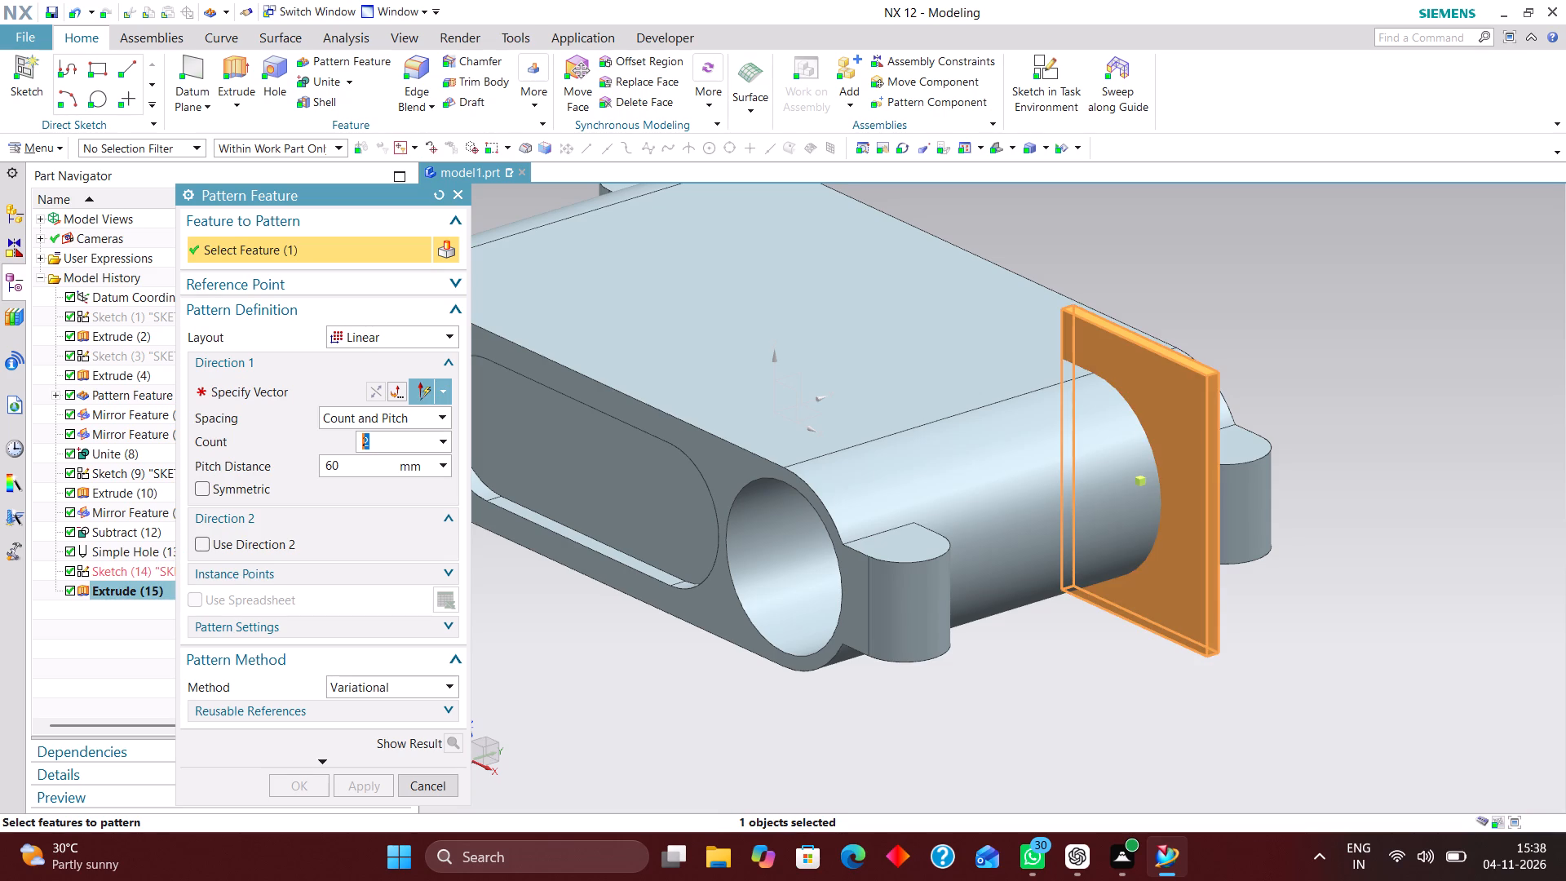
click(322, 392)
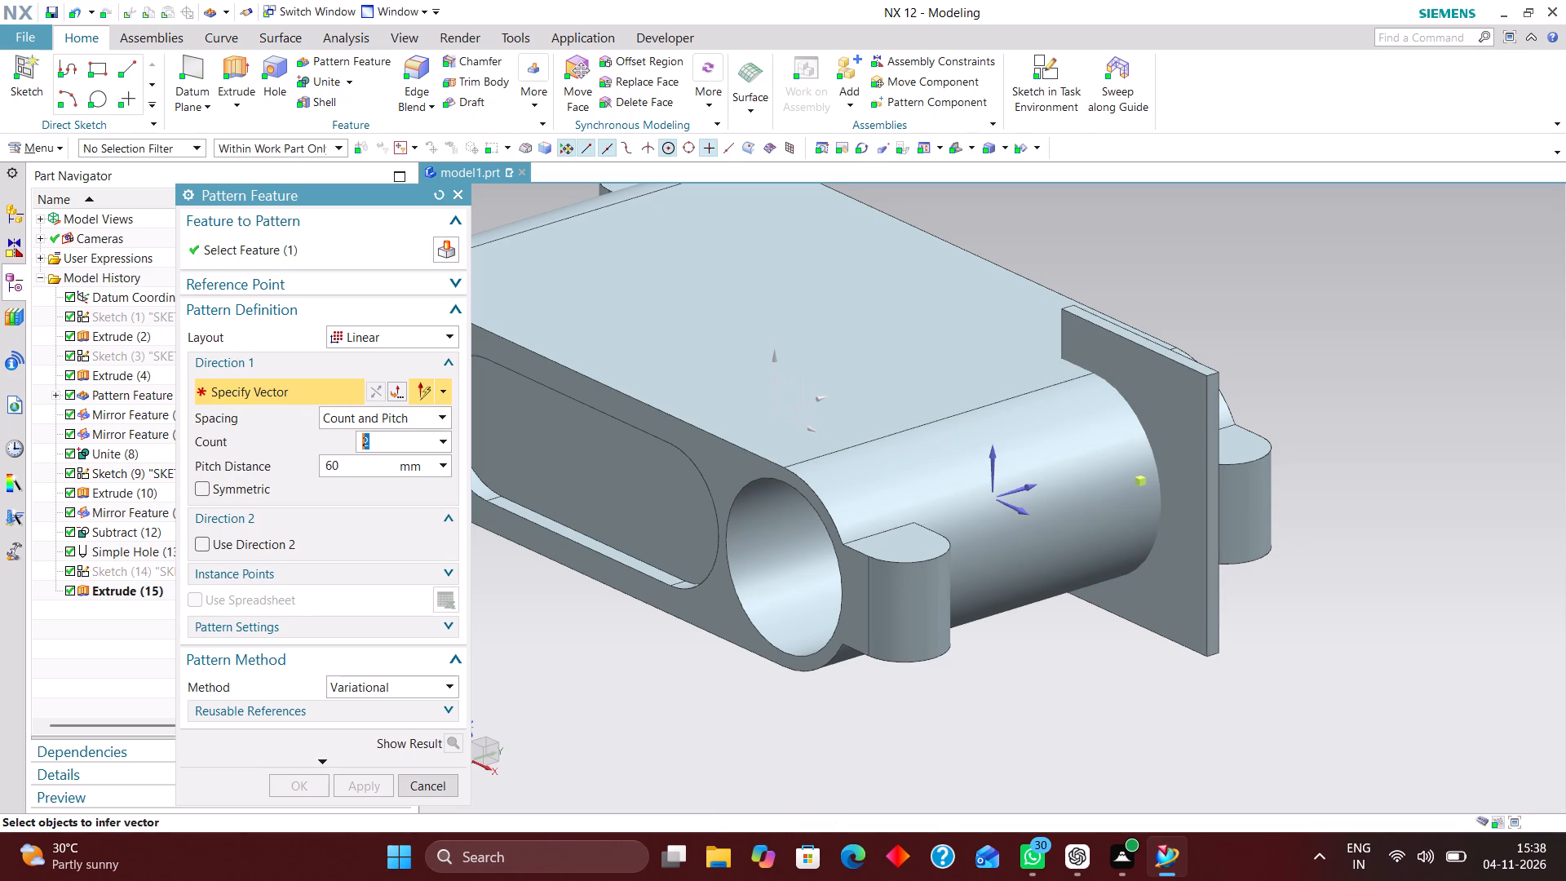
click(826, 396)
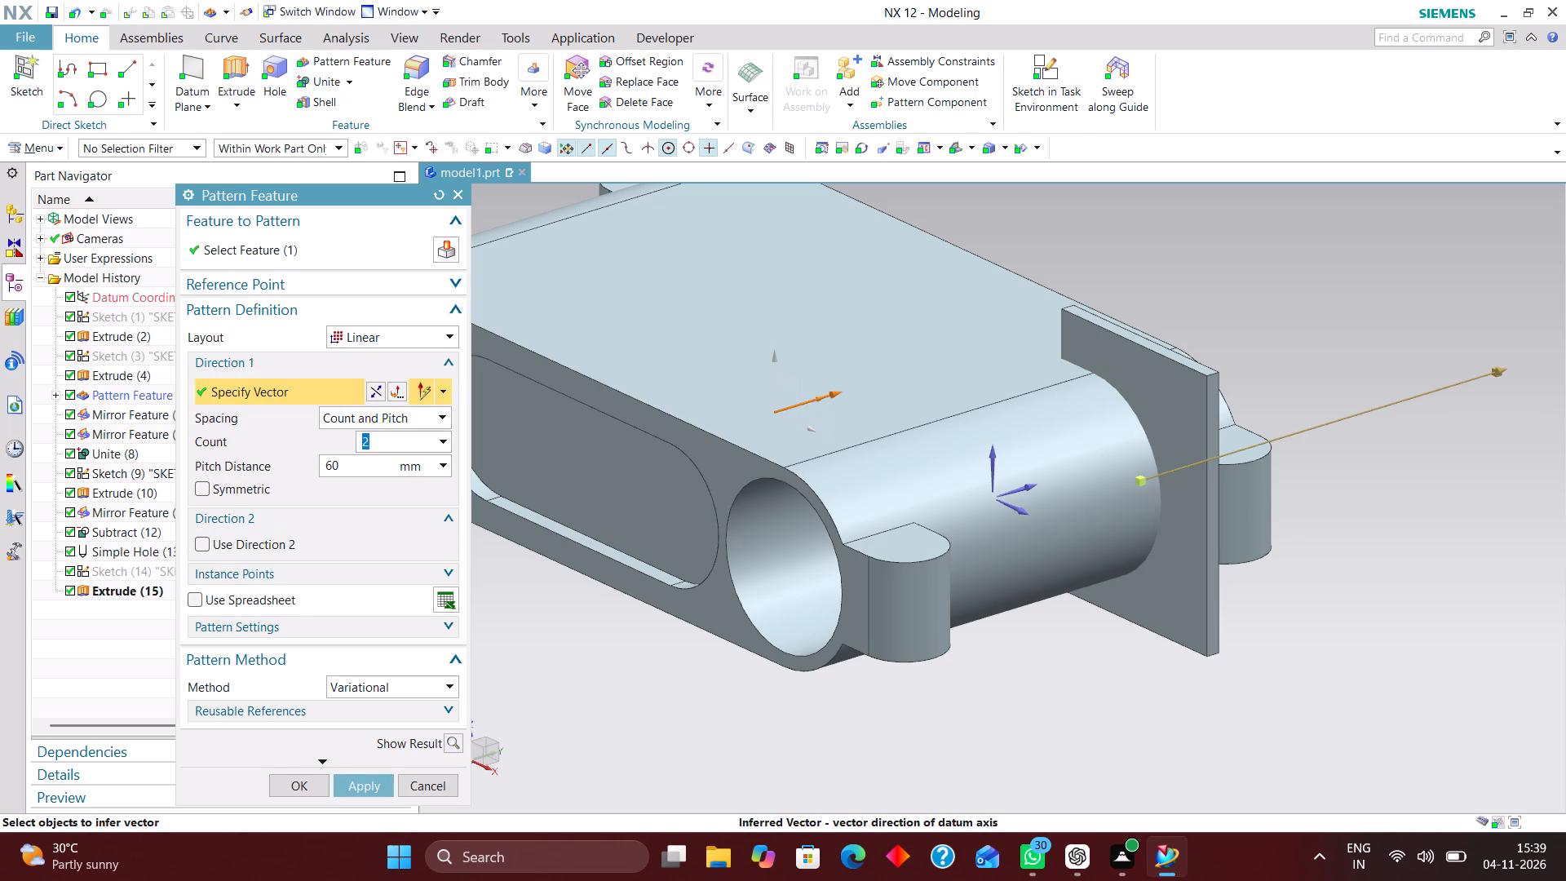
click(374, 392)
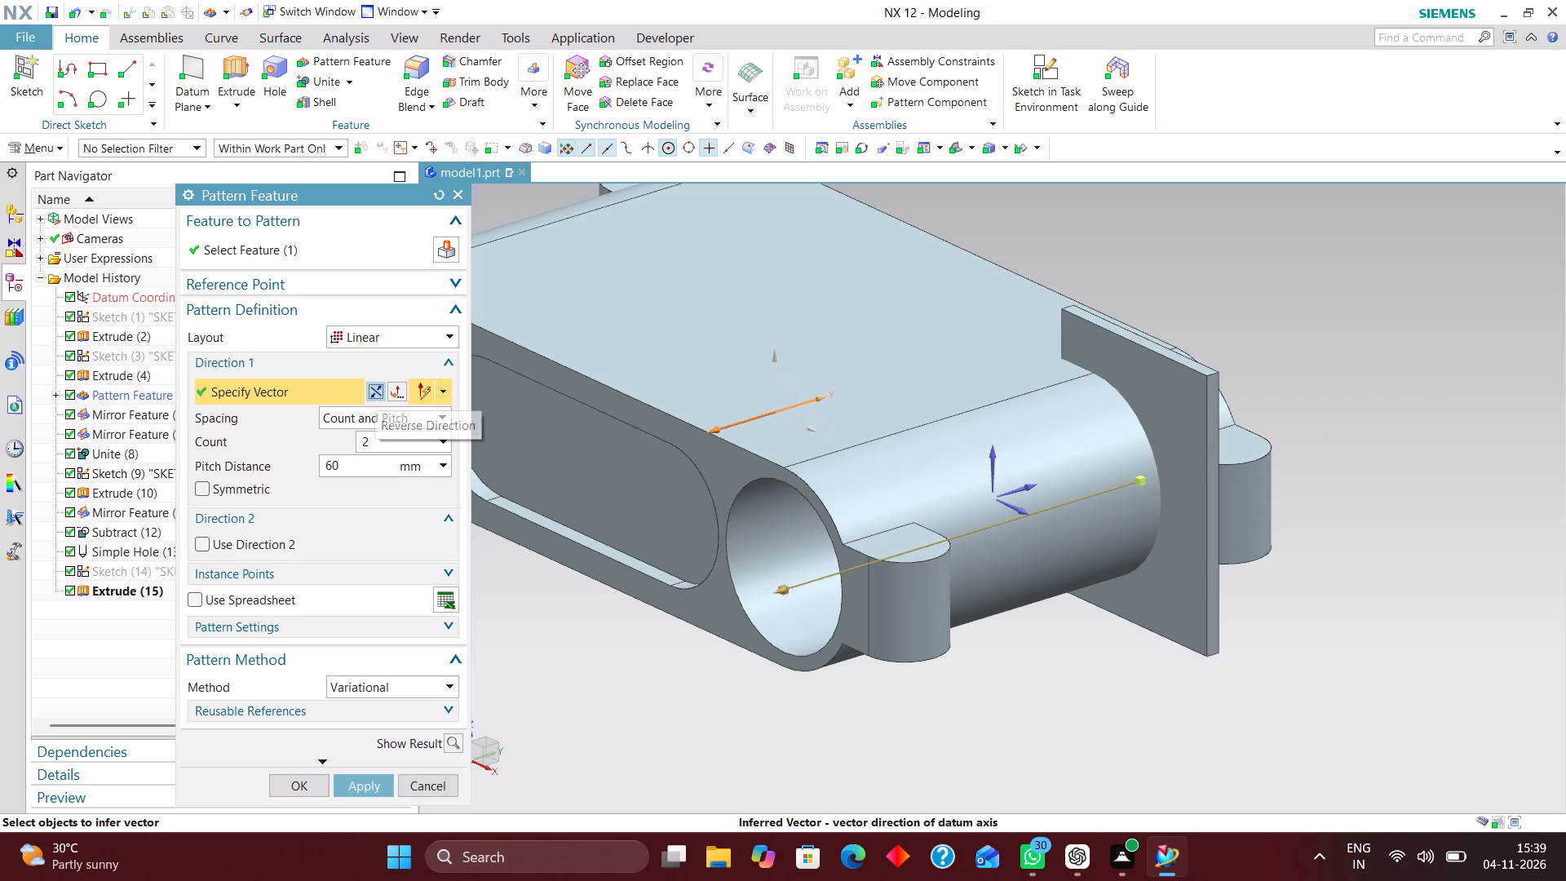
middle_drag(905, 475, 853, 456)
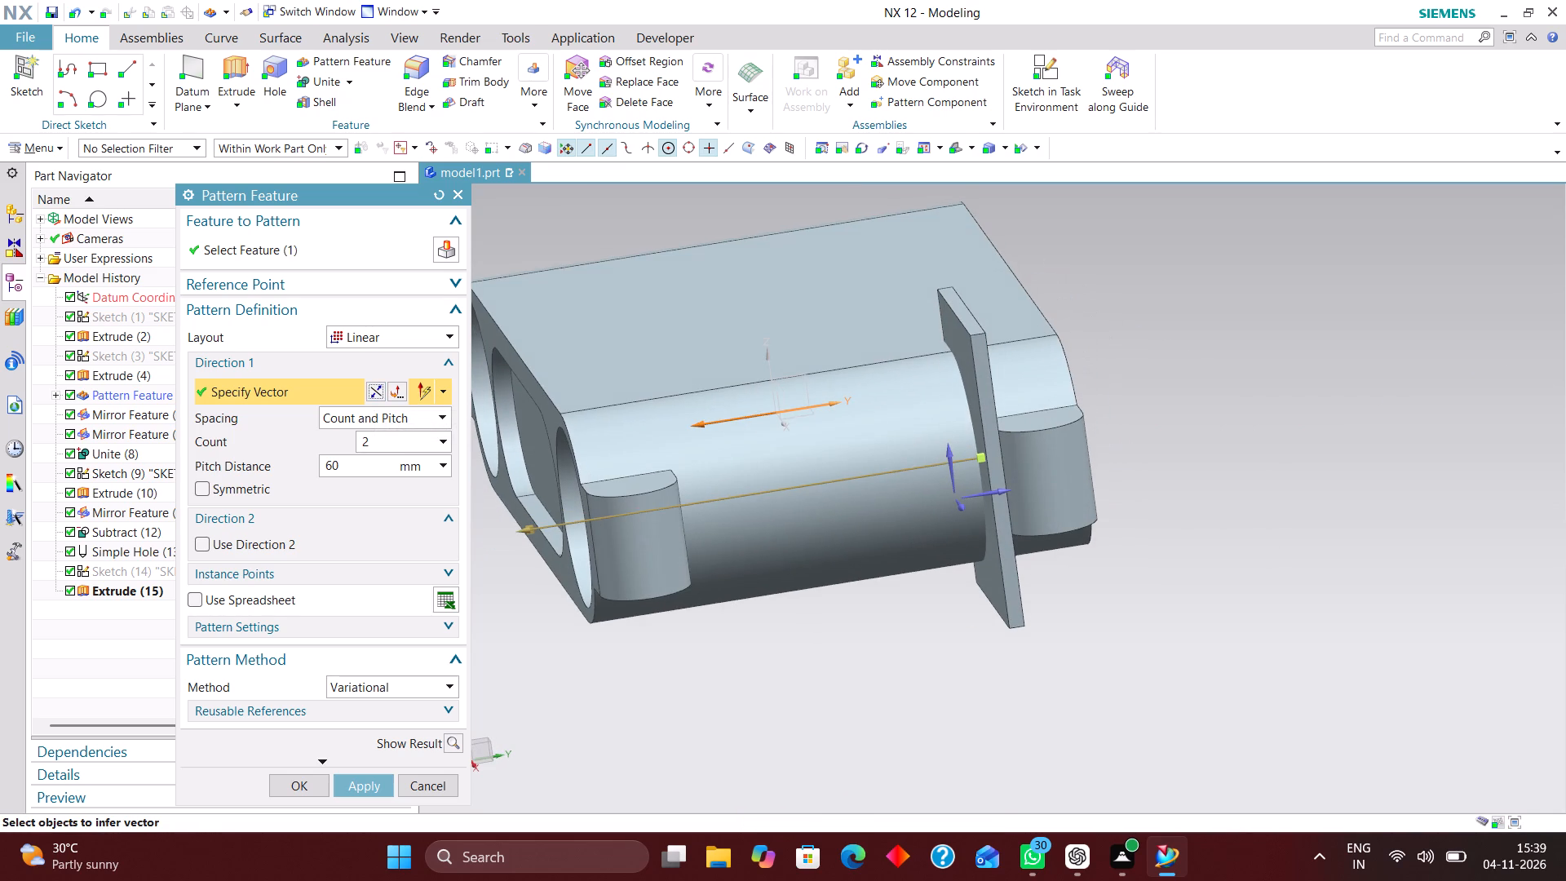
right_drag(1341, 377, 1208, 372)
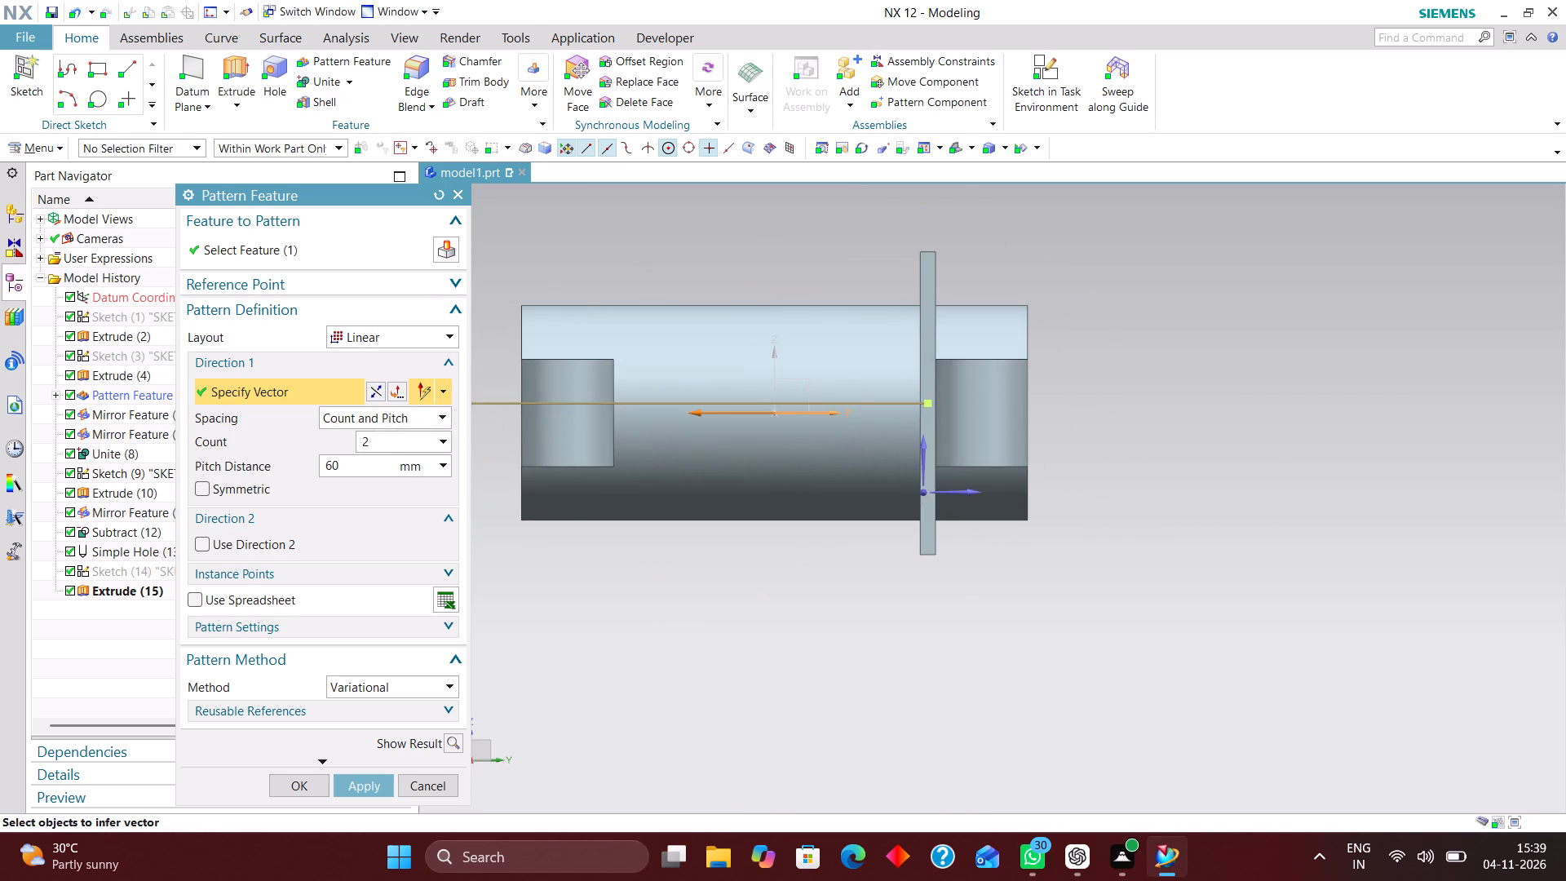
scroll(794, 536, down, 1)
drag(352, 466, 307, 458)
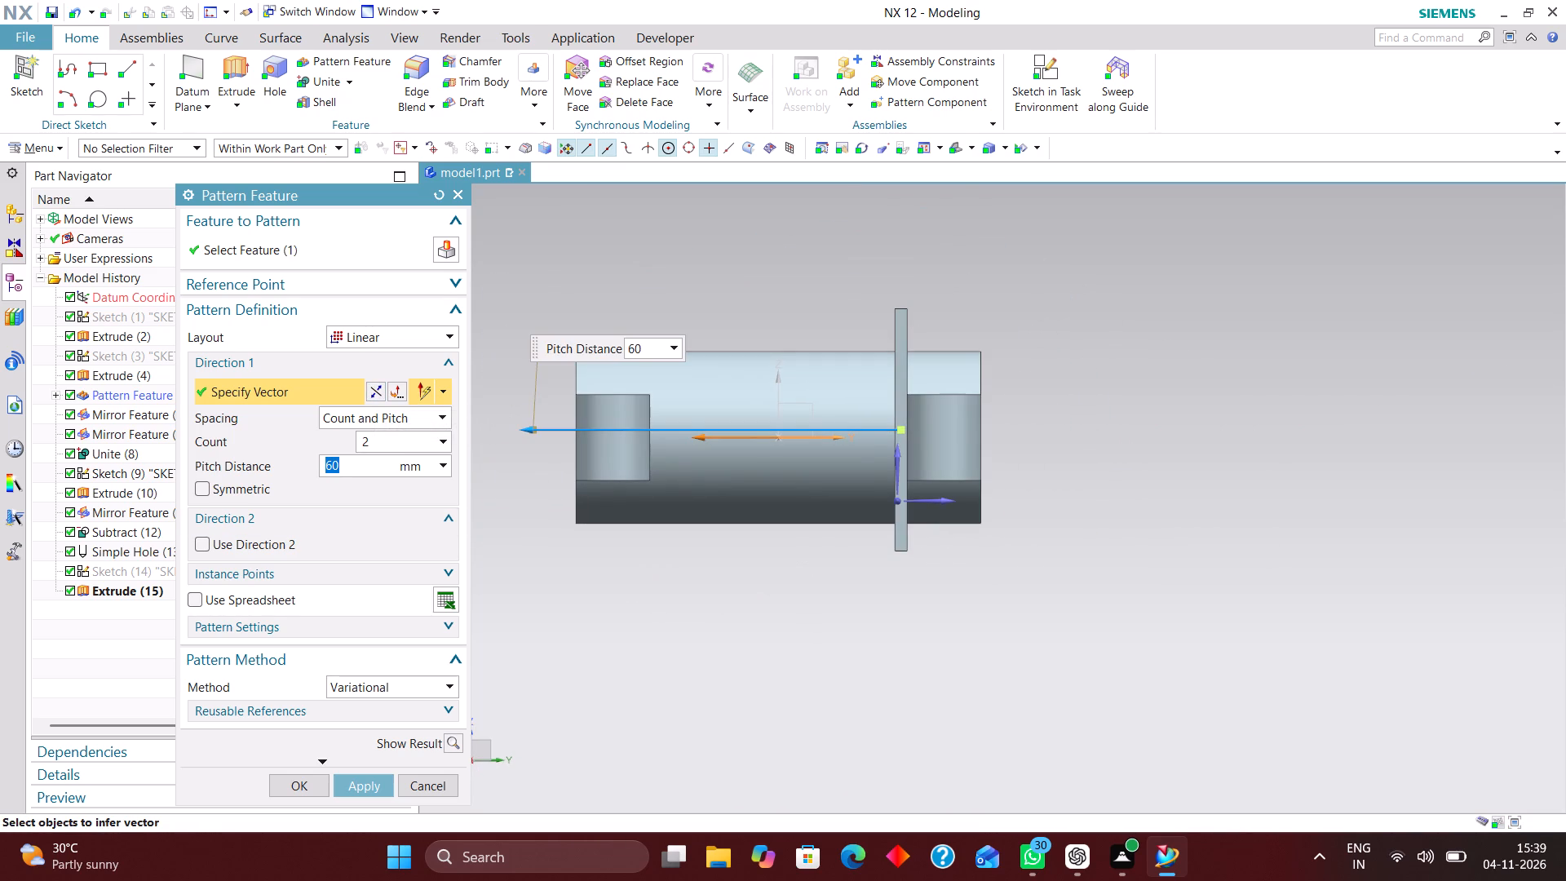
text(42)
key(Return)
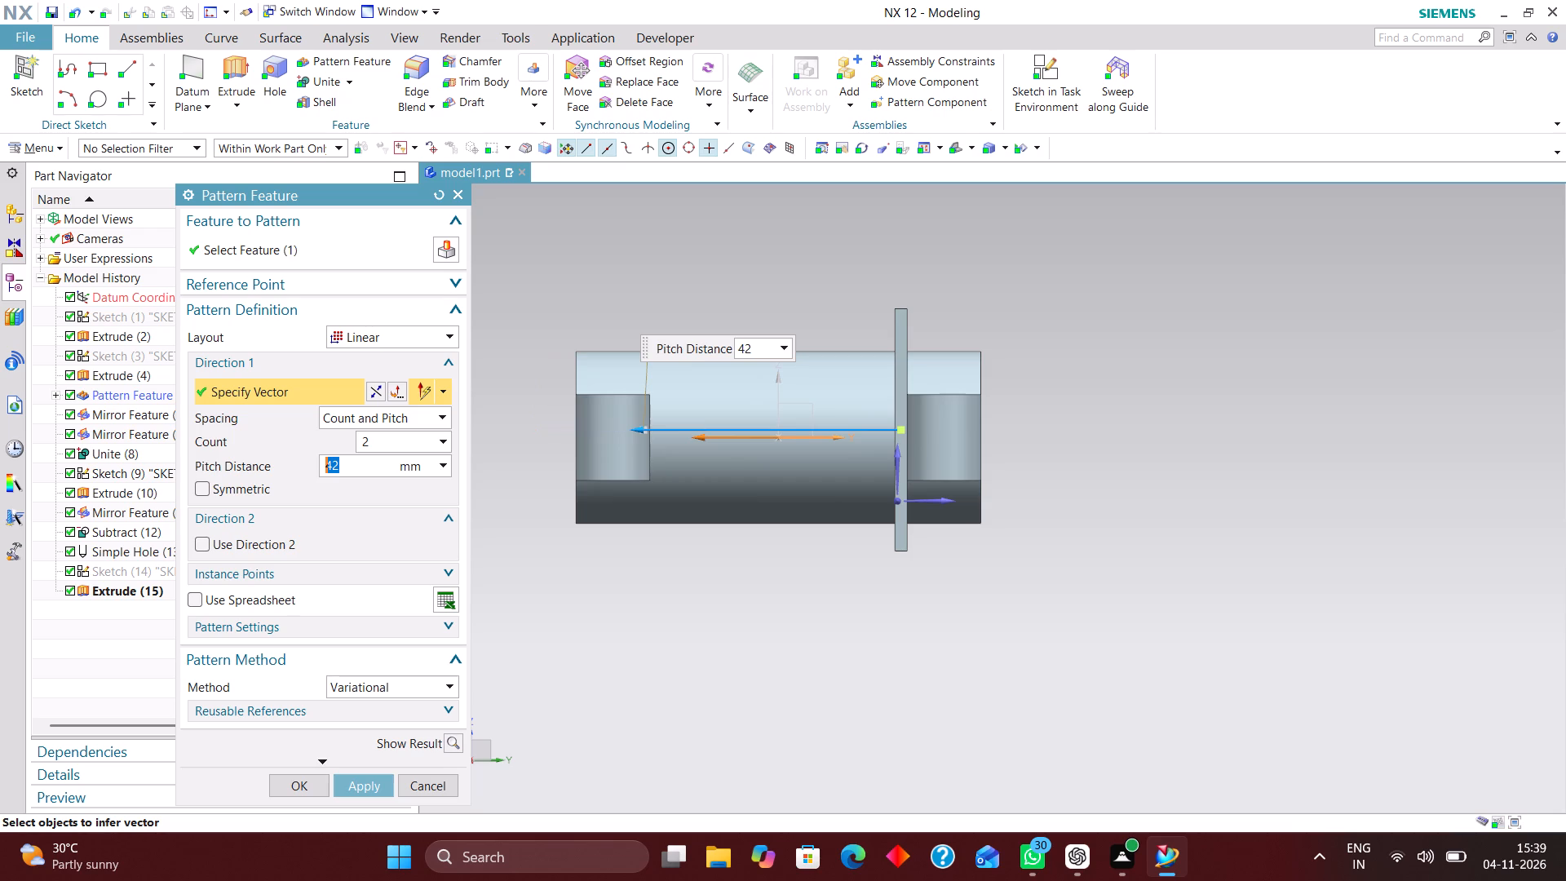
text(40)
key(Return)
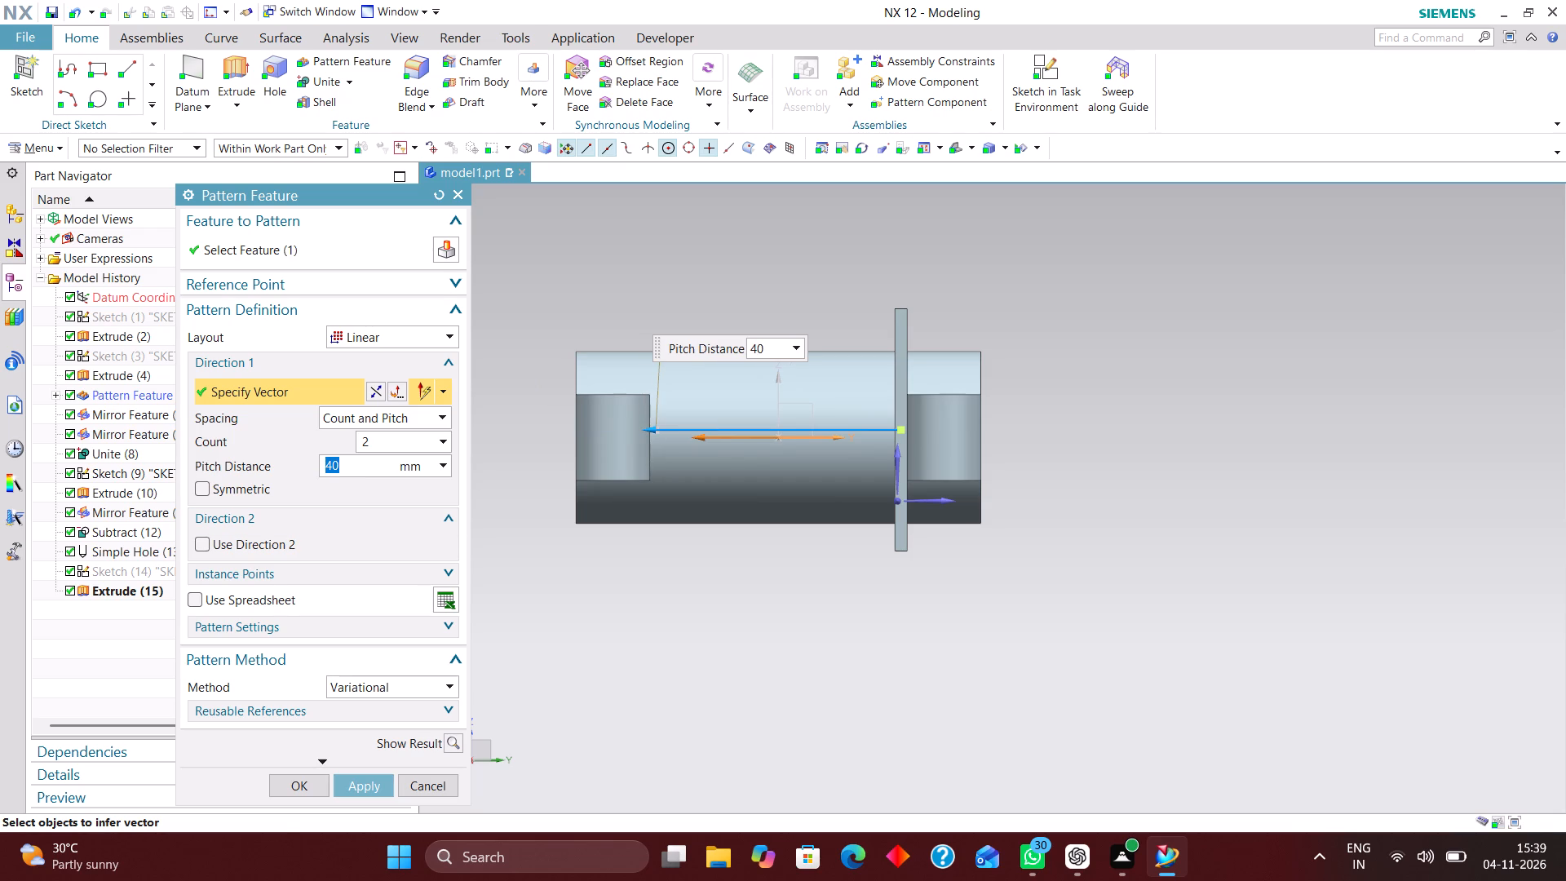
click(367, 782)
Examine how the two patterned plates sit against the side lugs from several angles, and leave the pattern command.
scroll(673, 535, up, 6)
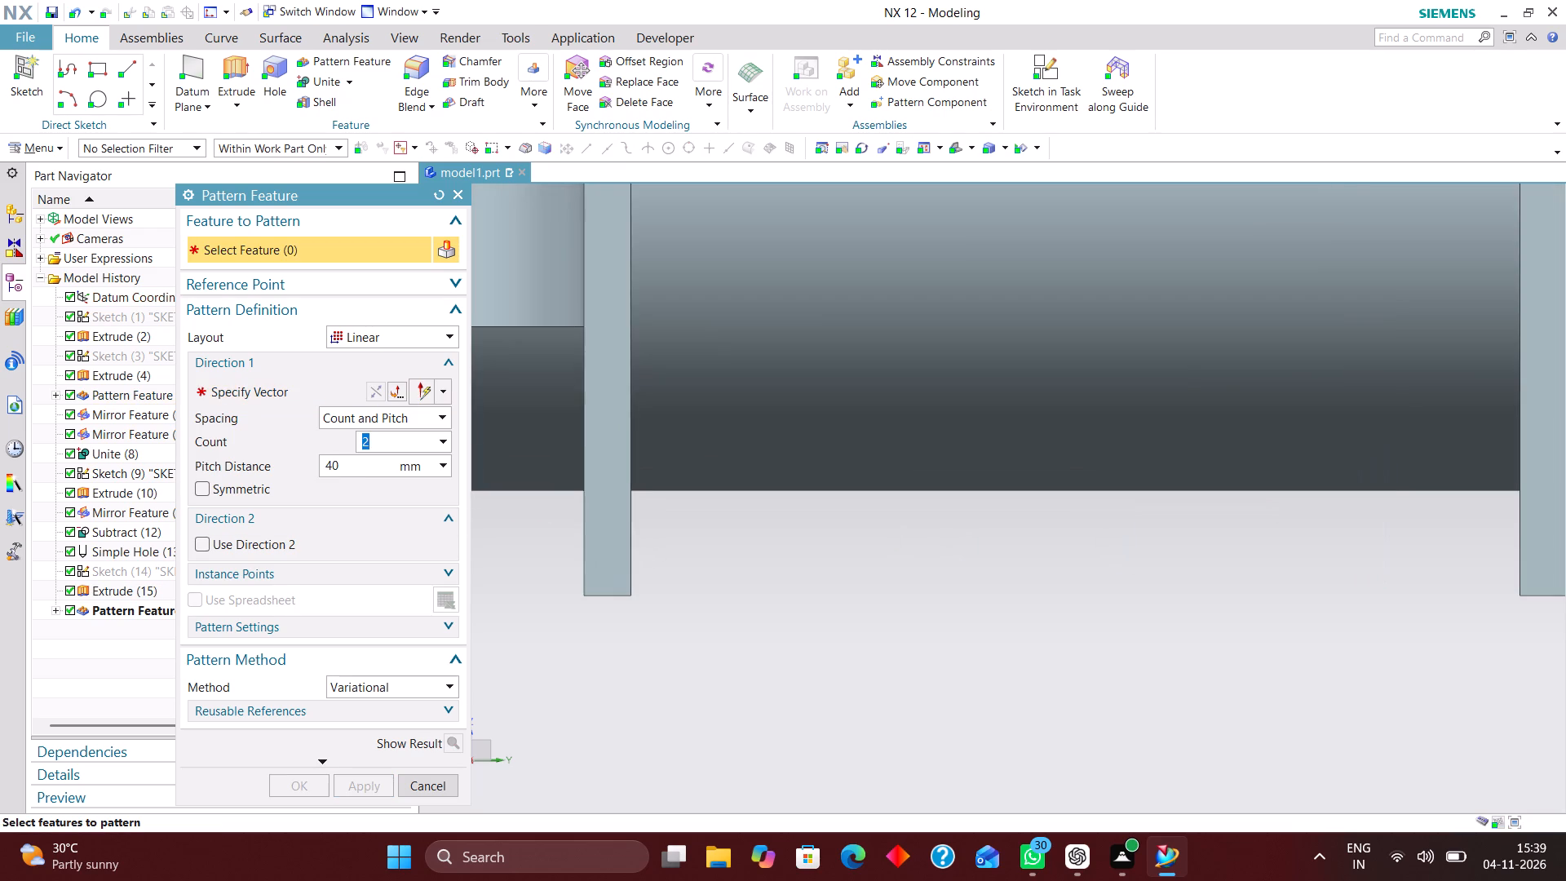
scroll(720, 599, down, 6)
middle_drag(762, 635, 728, 667)
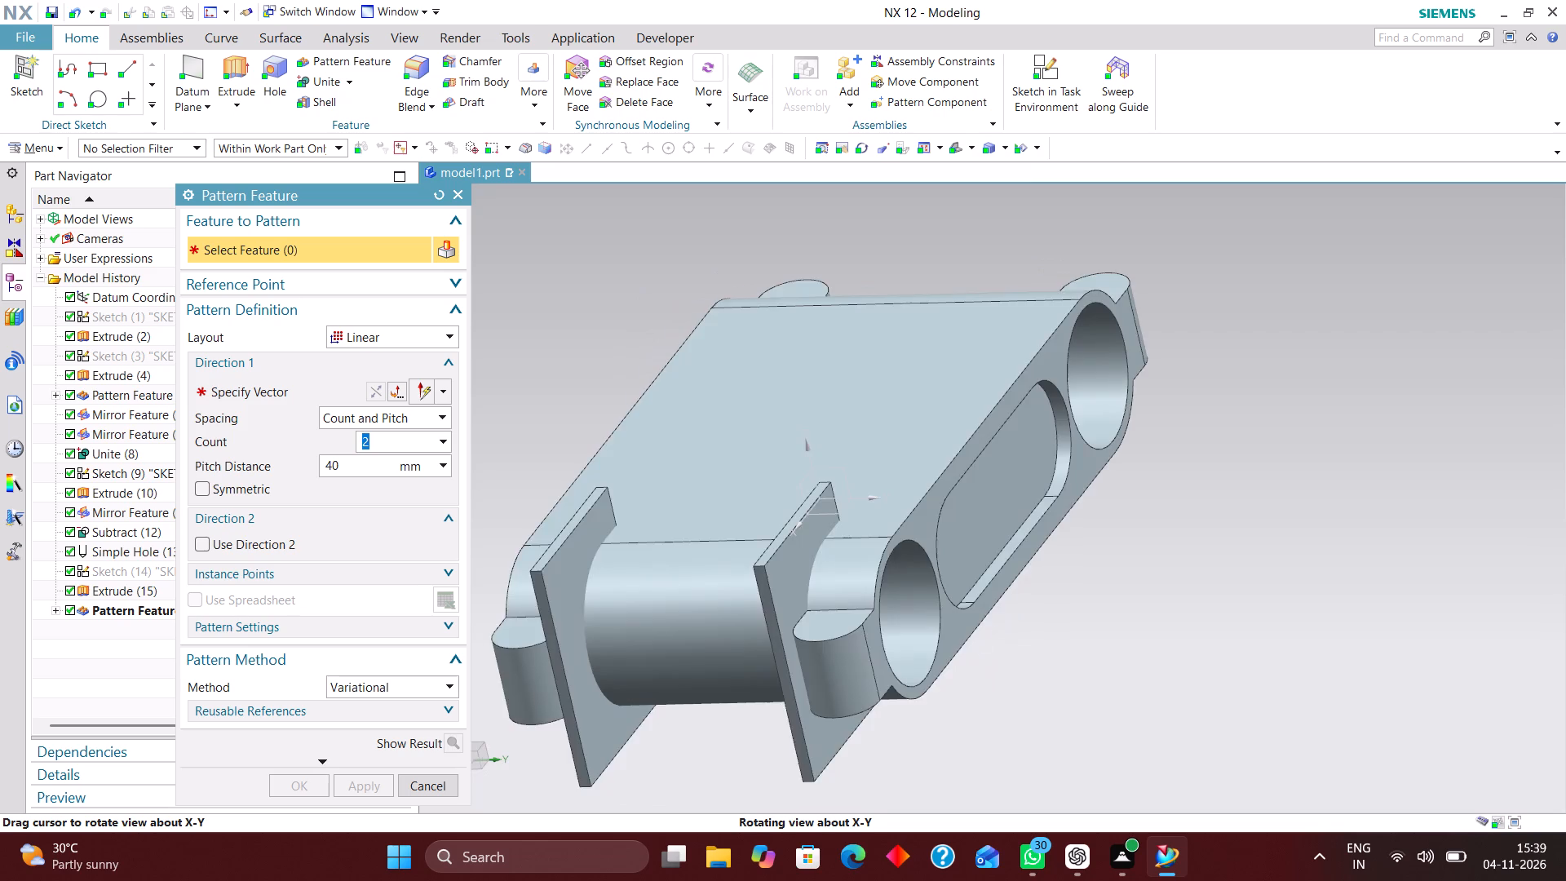
middle_drag(728, 667, 751, 636)
scroll(684, 562, up, 8)
scroll(711, 548, down, 6)
middle_drag(732, 573, 742, 579)
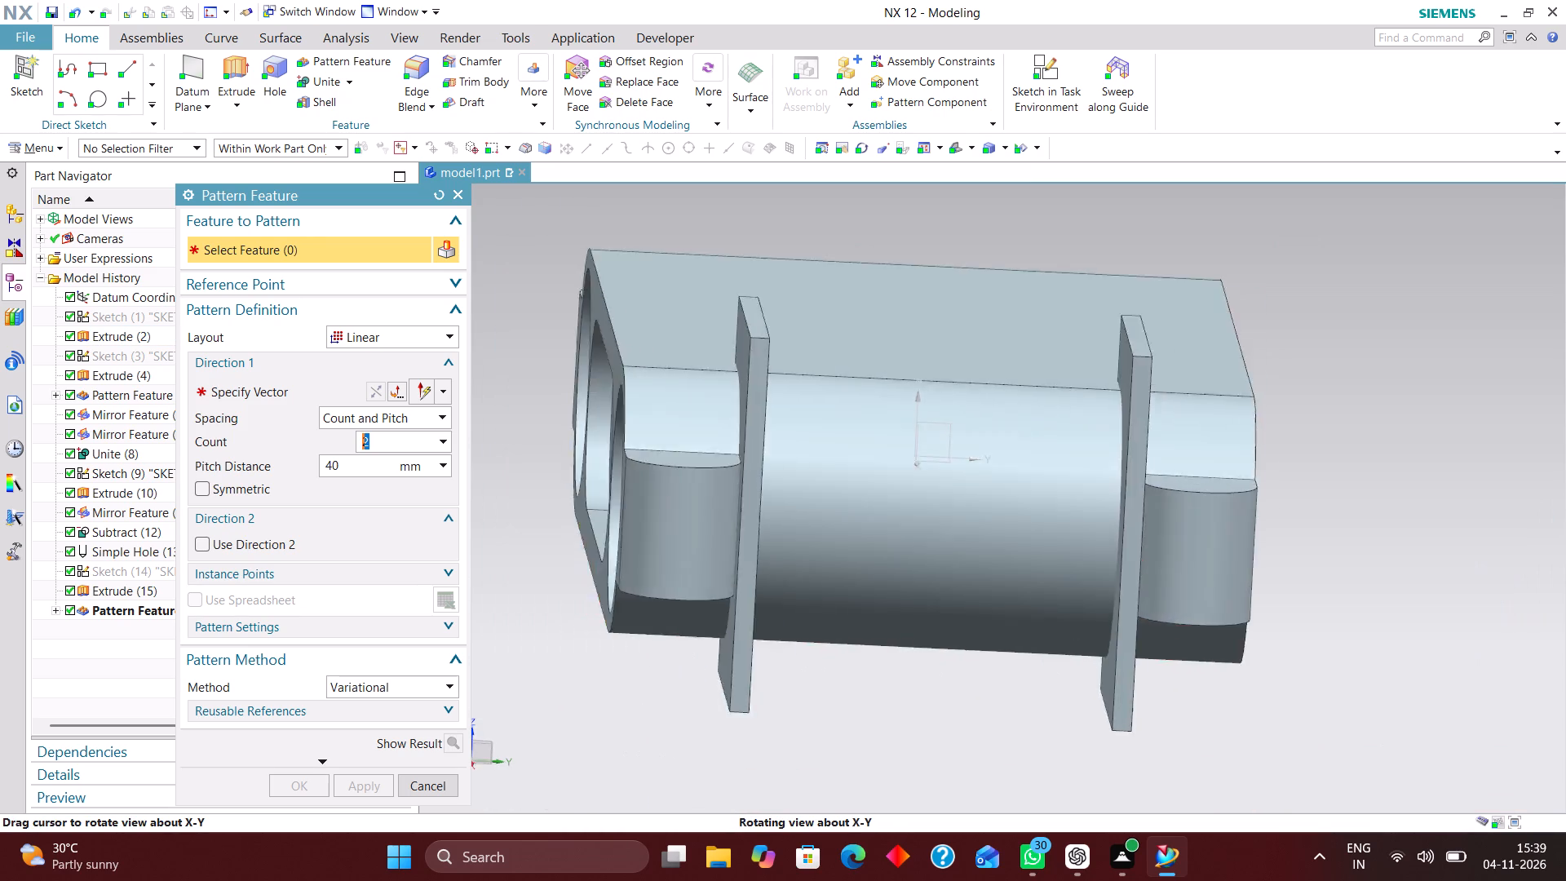
middle_drag(742, 579, 773, 604)
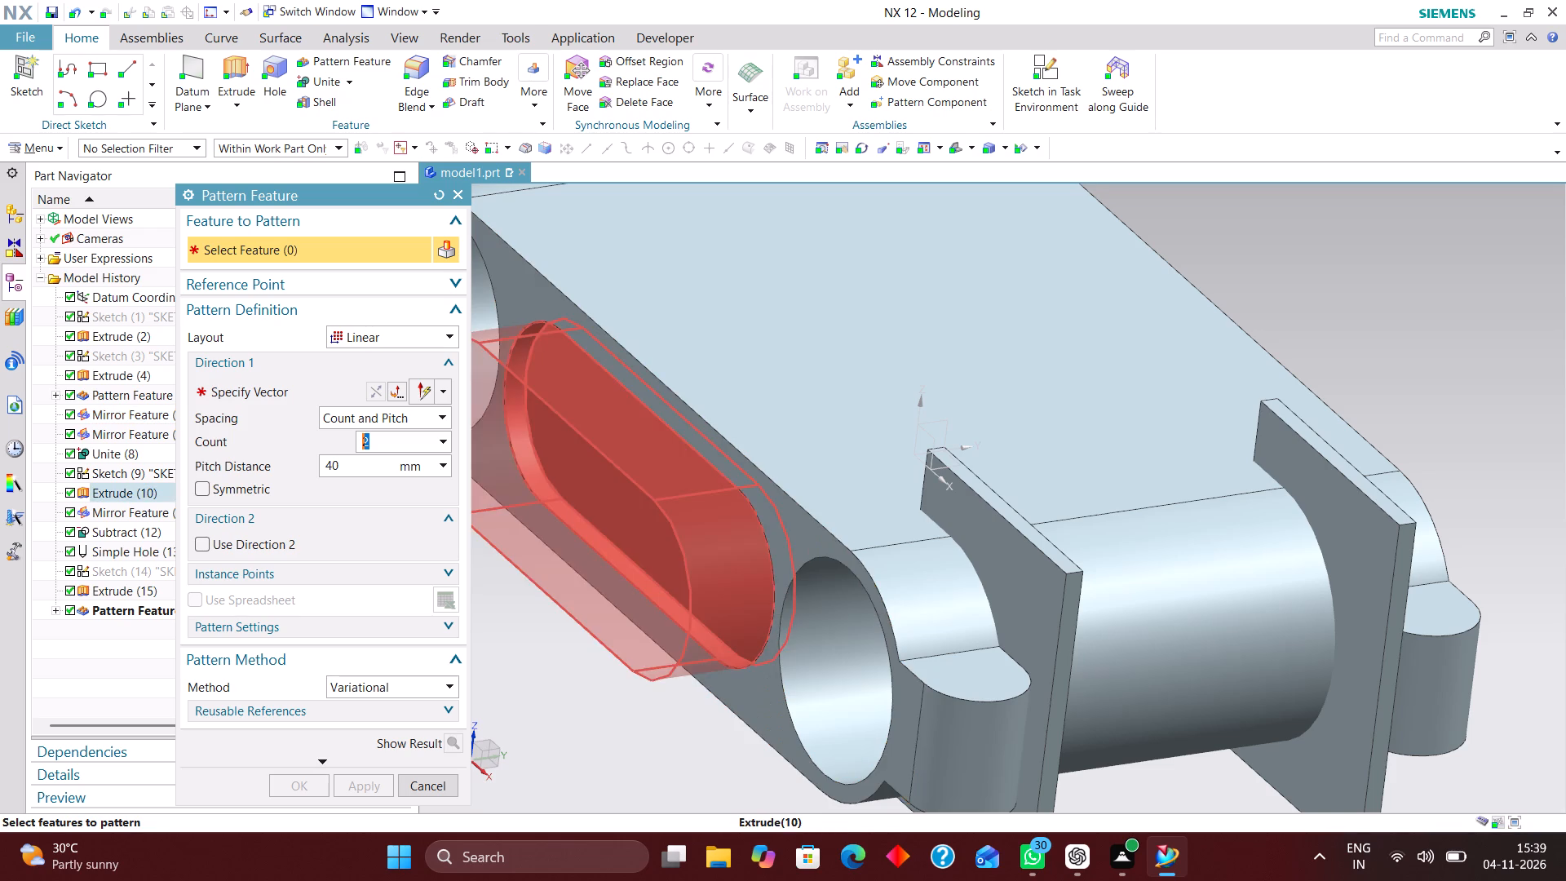
scroll(940, 497, down, 1)
click(450, 782)
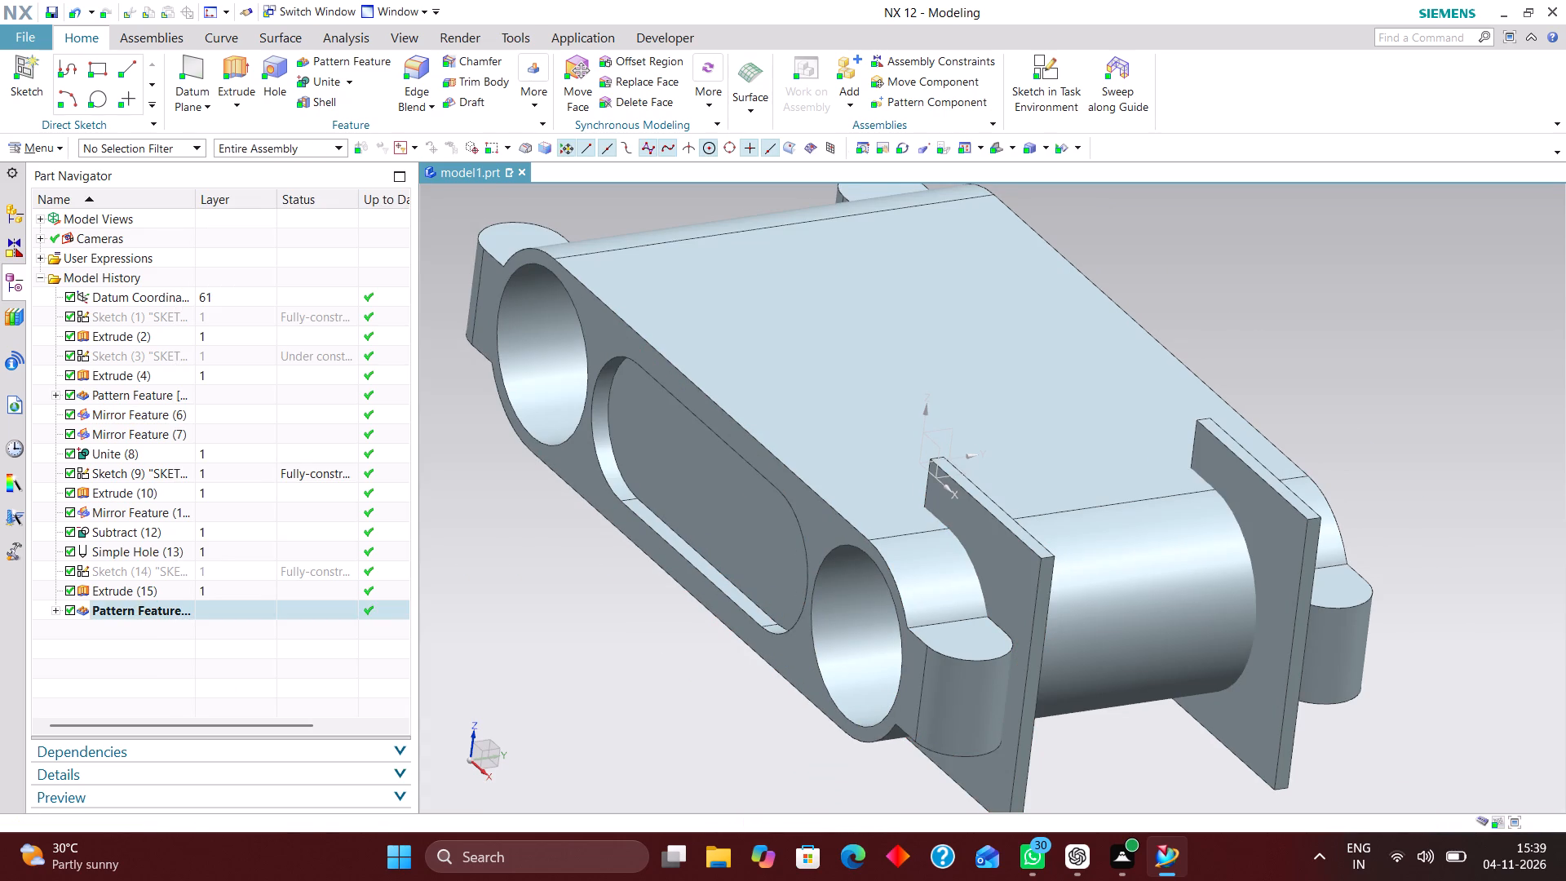
Add a second direction to the plate pattern along the reversed X axis, with count 2 and a 100 mm pitch.
double_click(1015, 758)
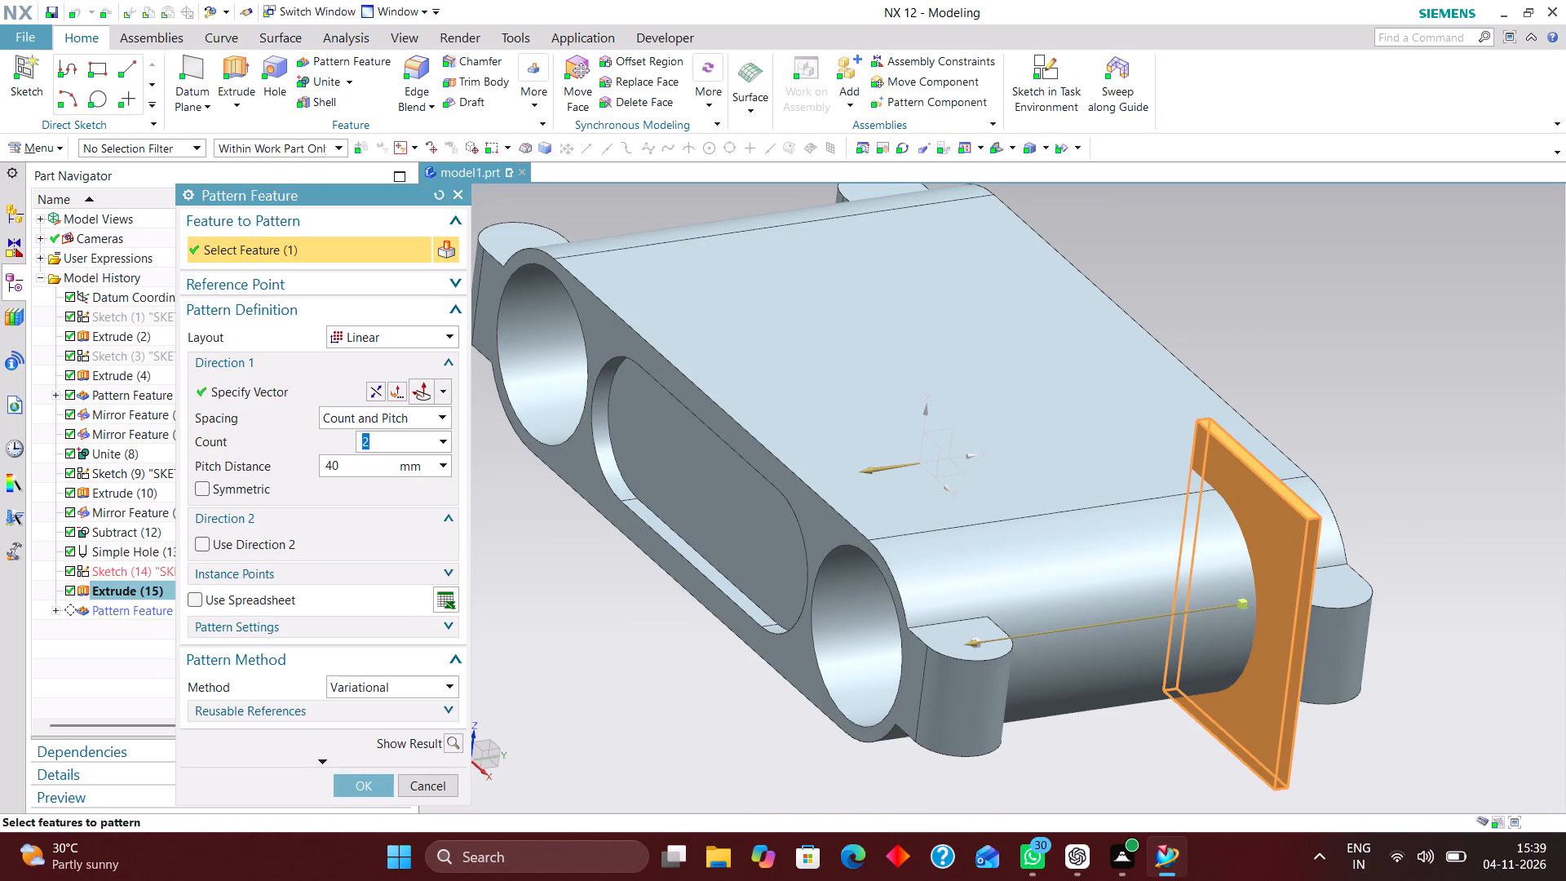
click(206, 544)
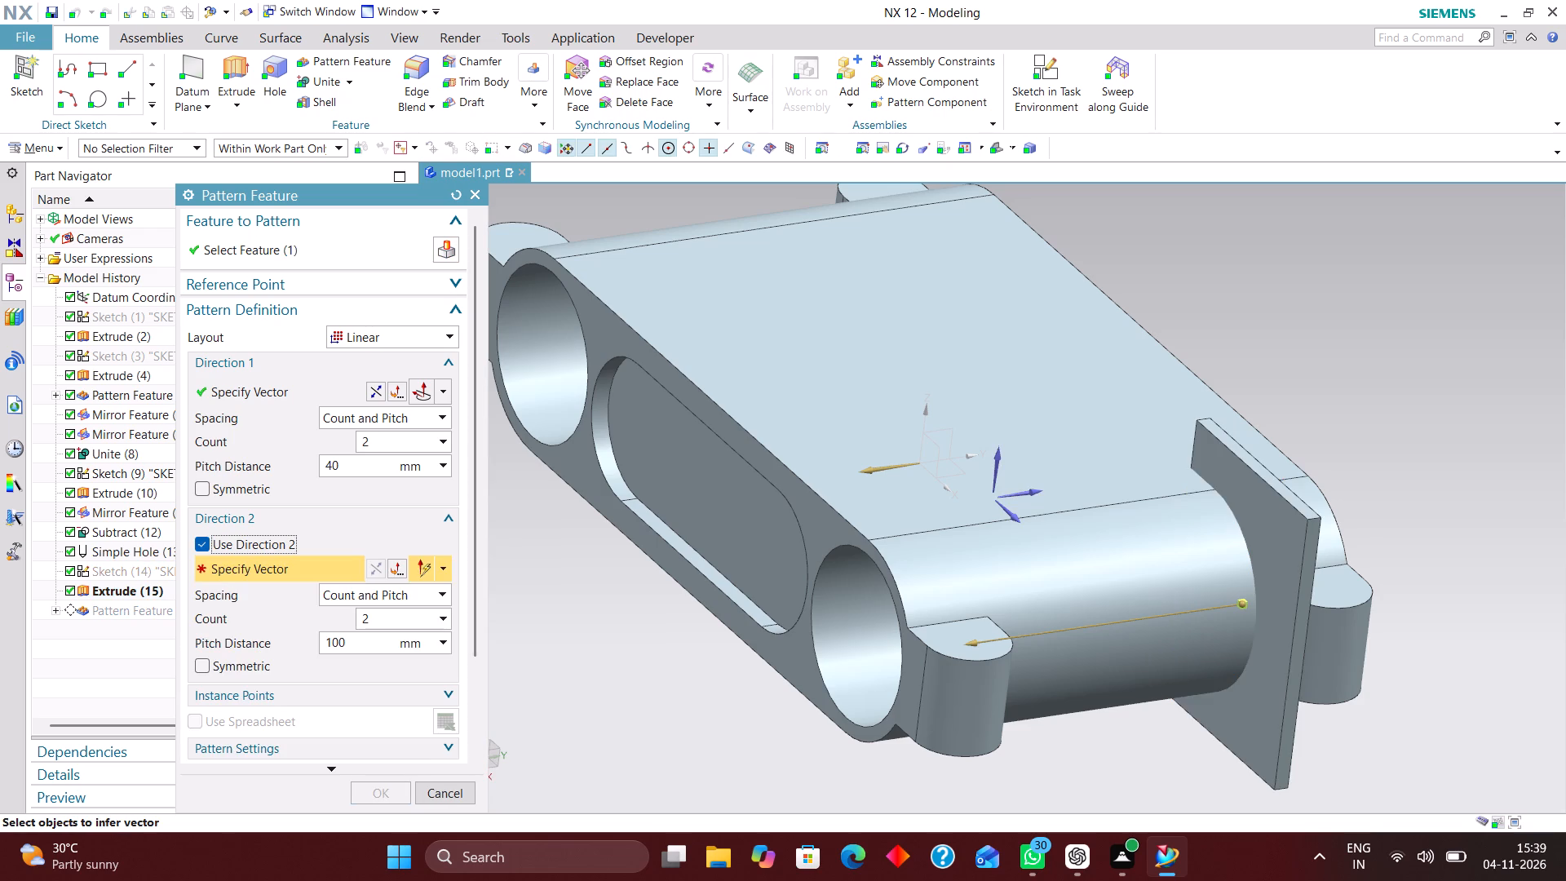
click(949, 489)
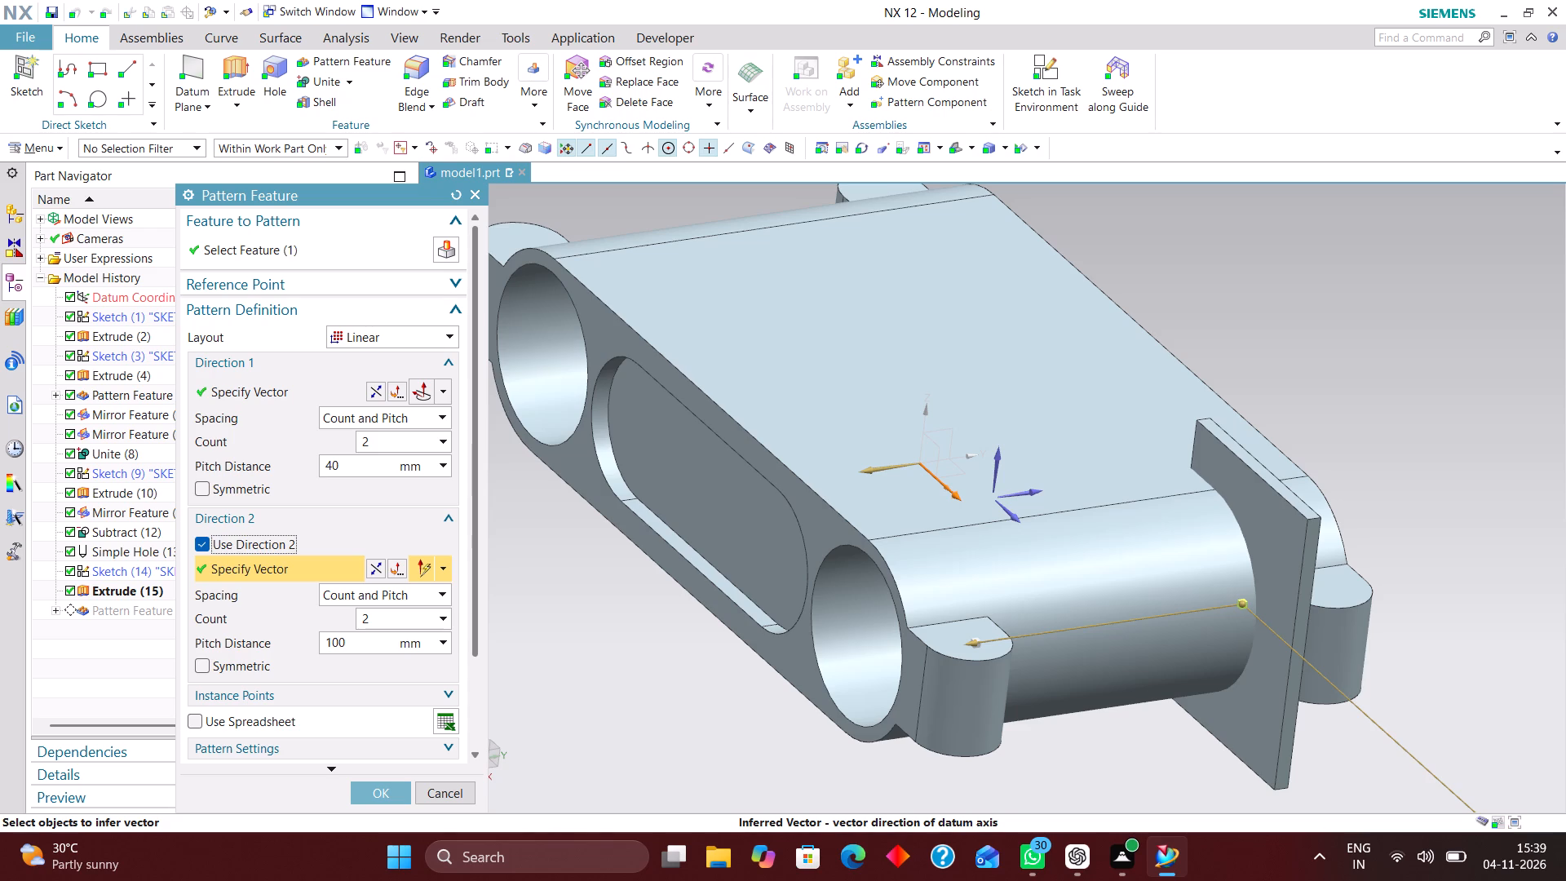
click(379, 569)
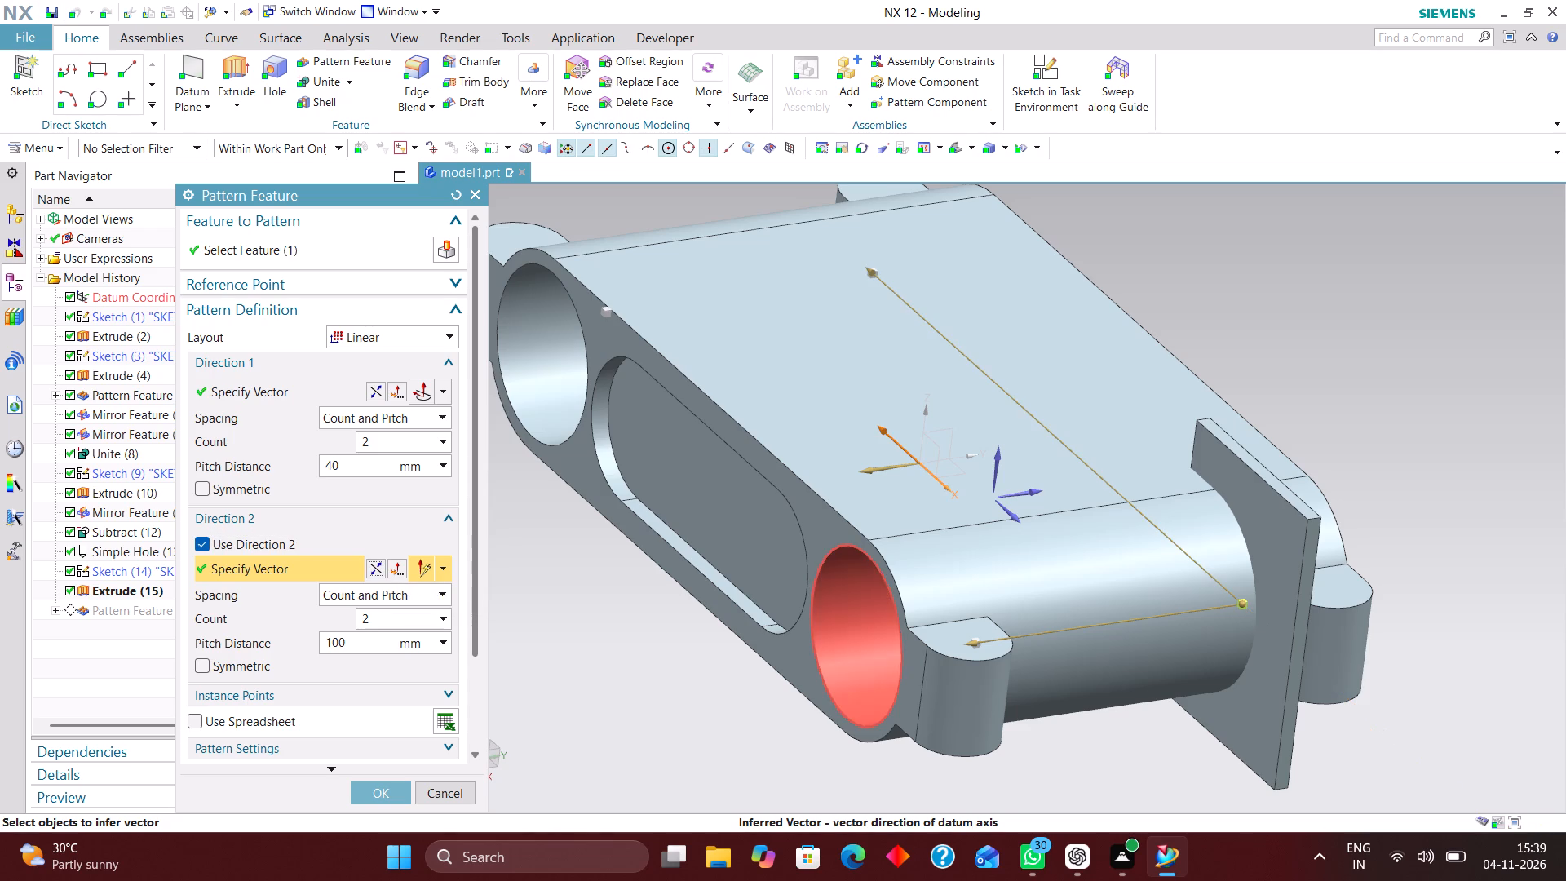
middle_drag(709, 547, 785, 620)
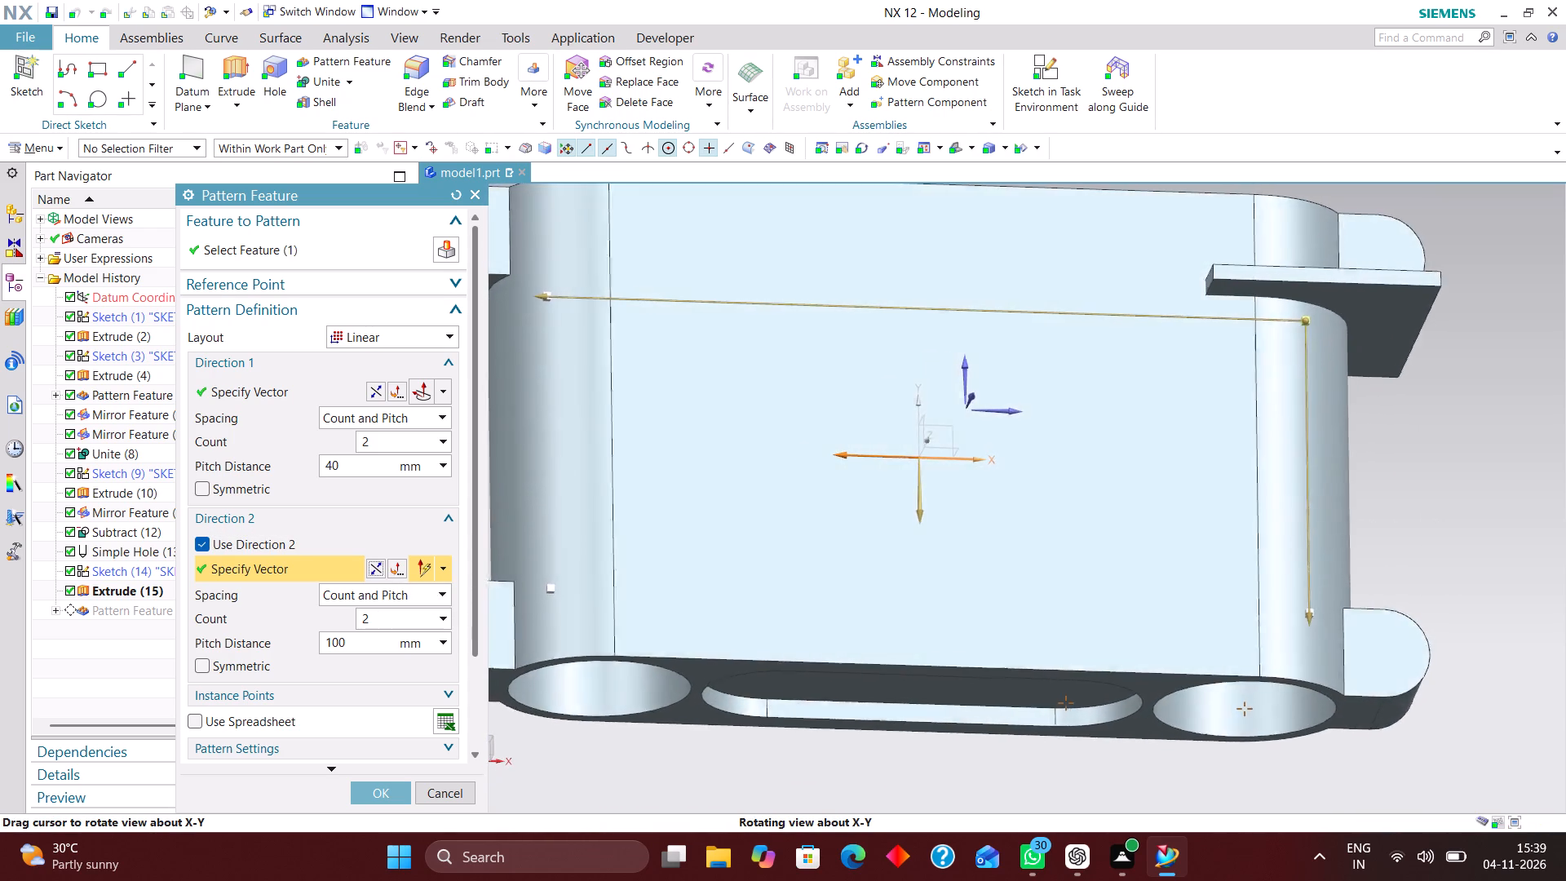
middle_drag(785, 620, 756, 544)
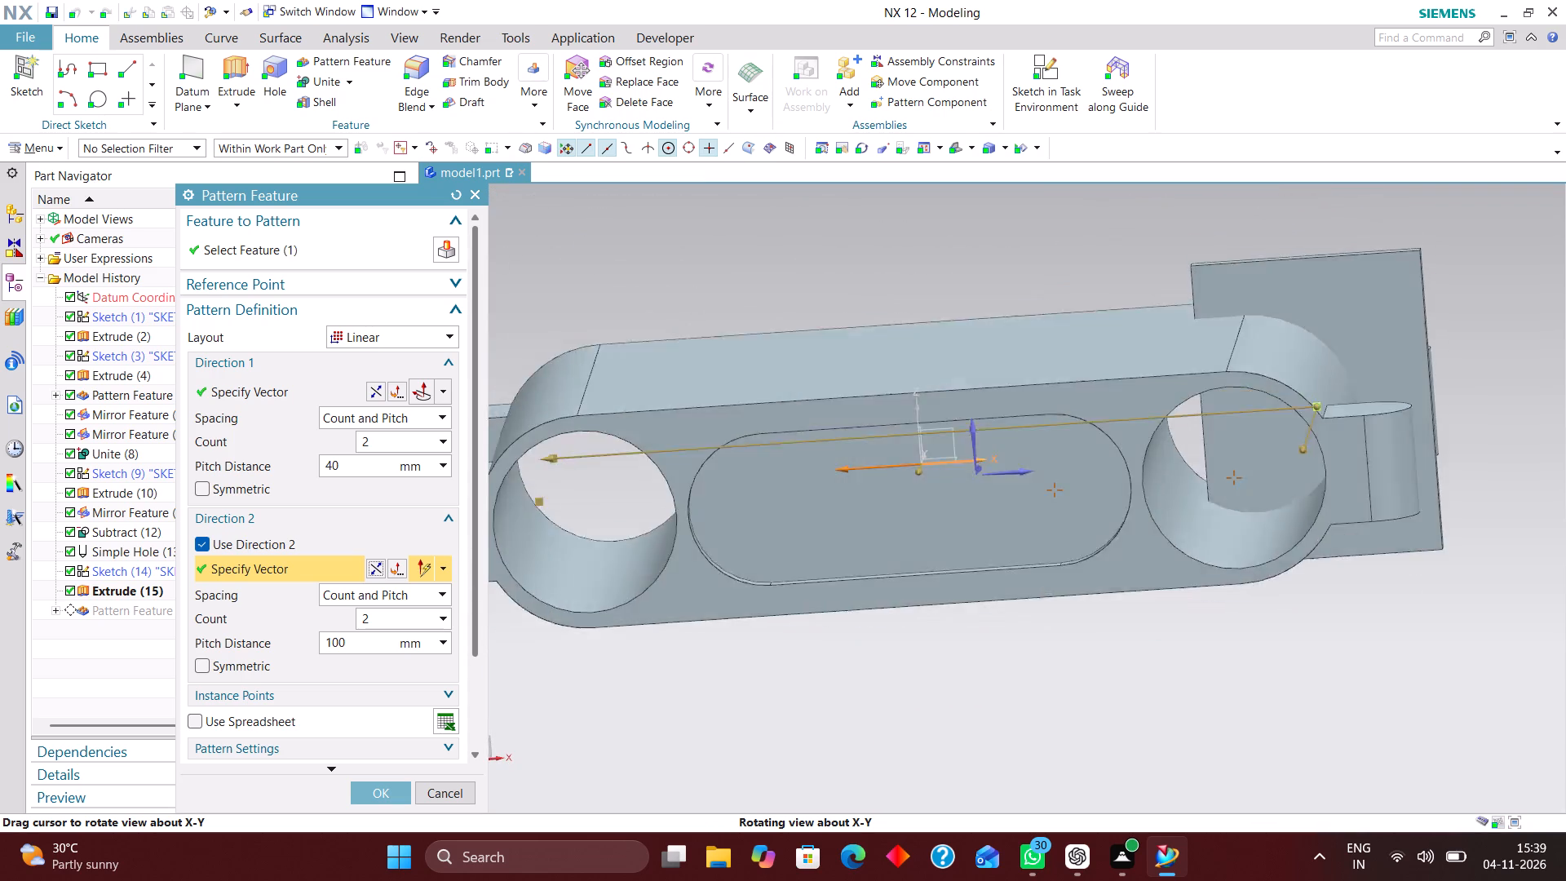
middle_drag(756, 544, 763, 535)
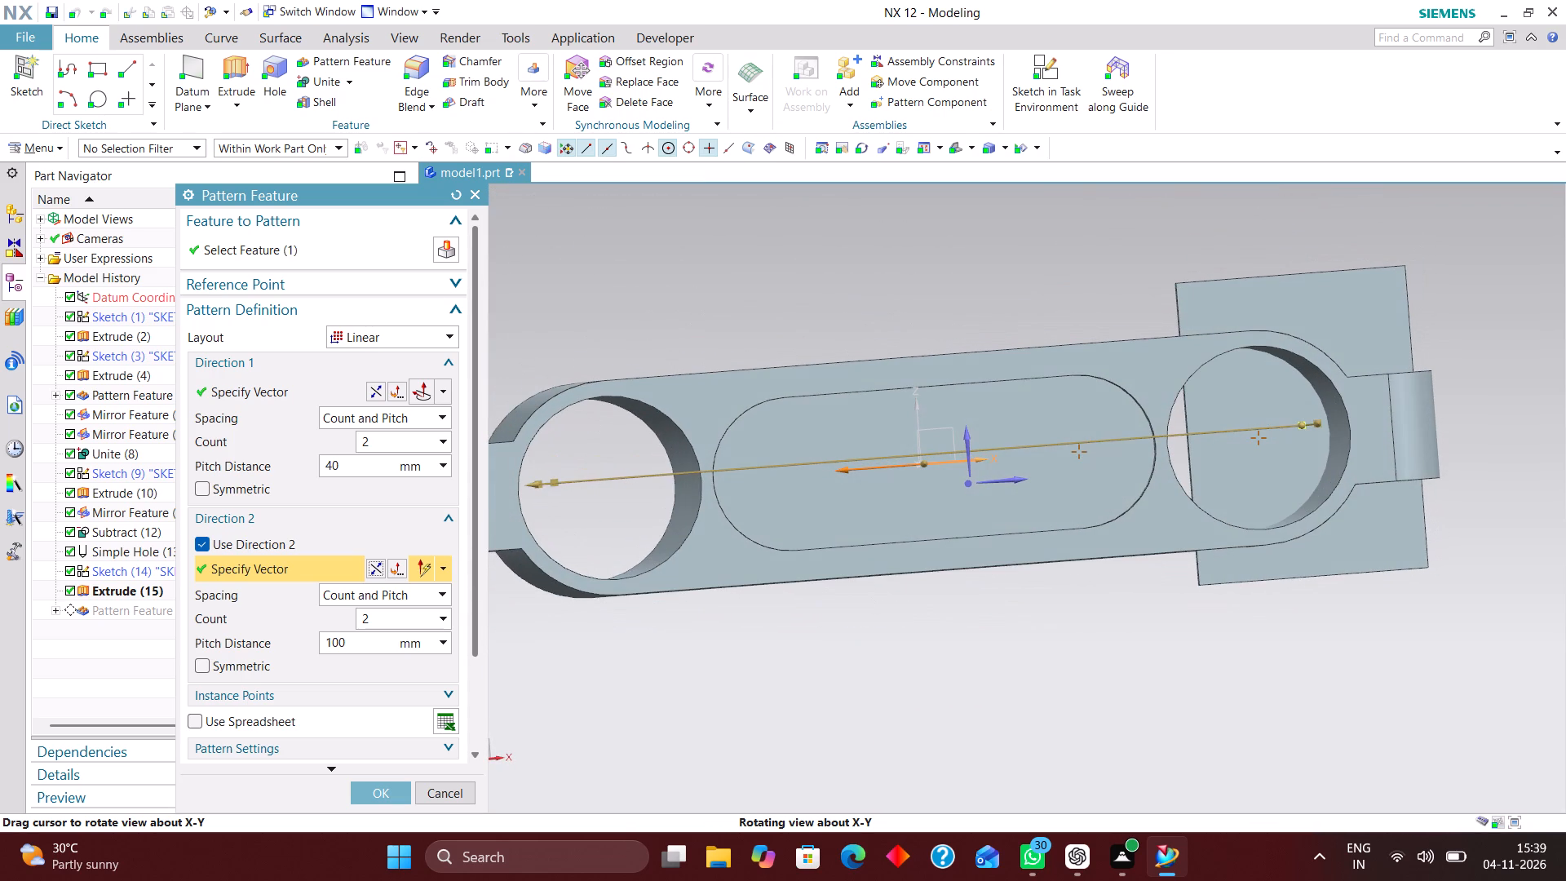
middle_drag(763, 535, 749, 551)
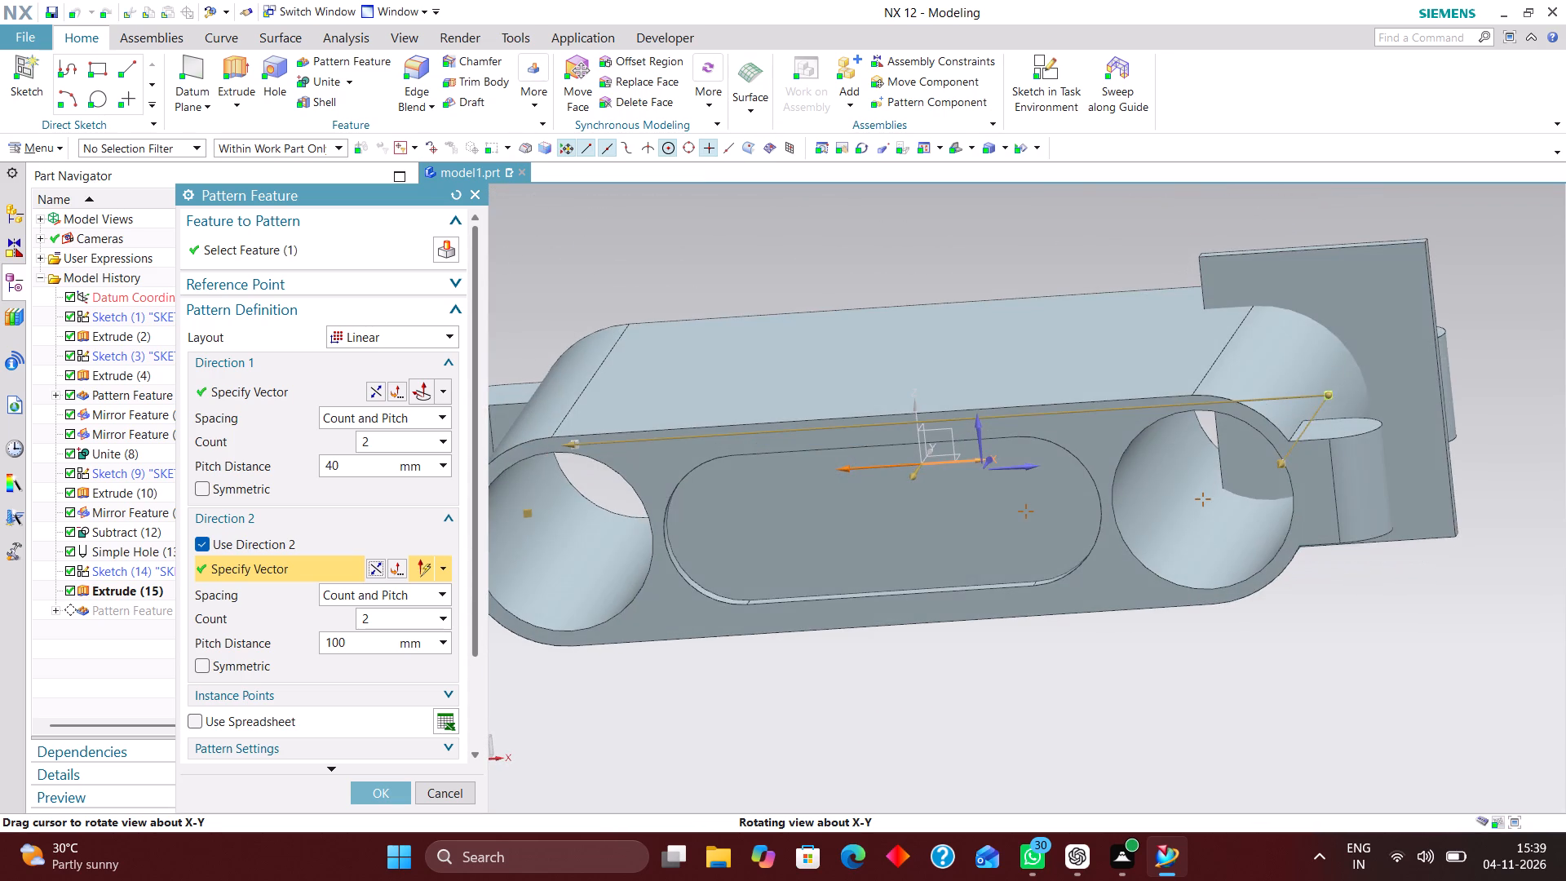
middle_drag(749, 551, 753, 551)
click(368, 793)
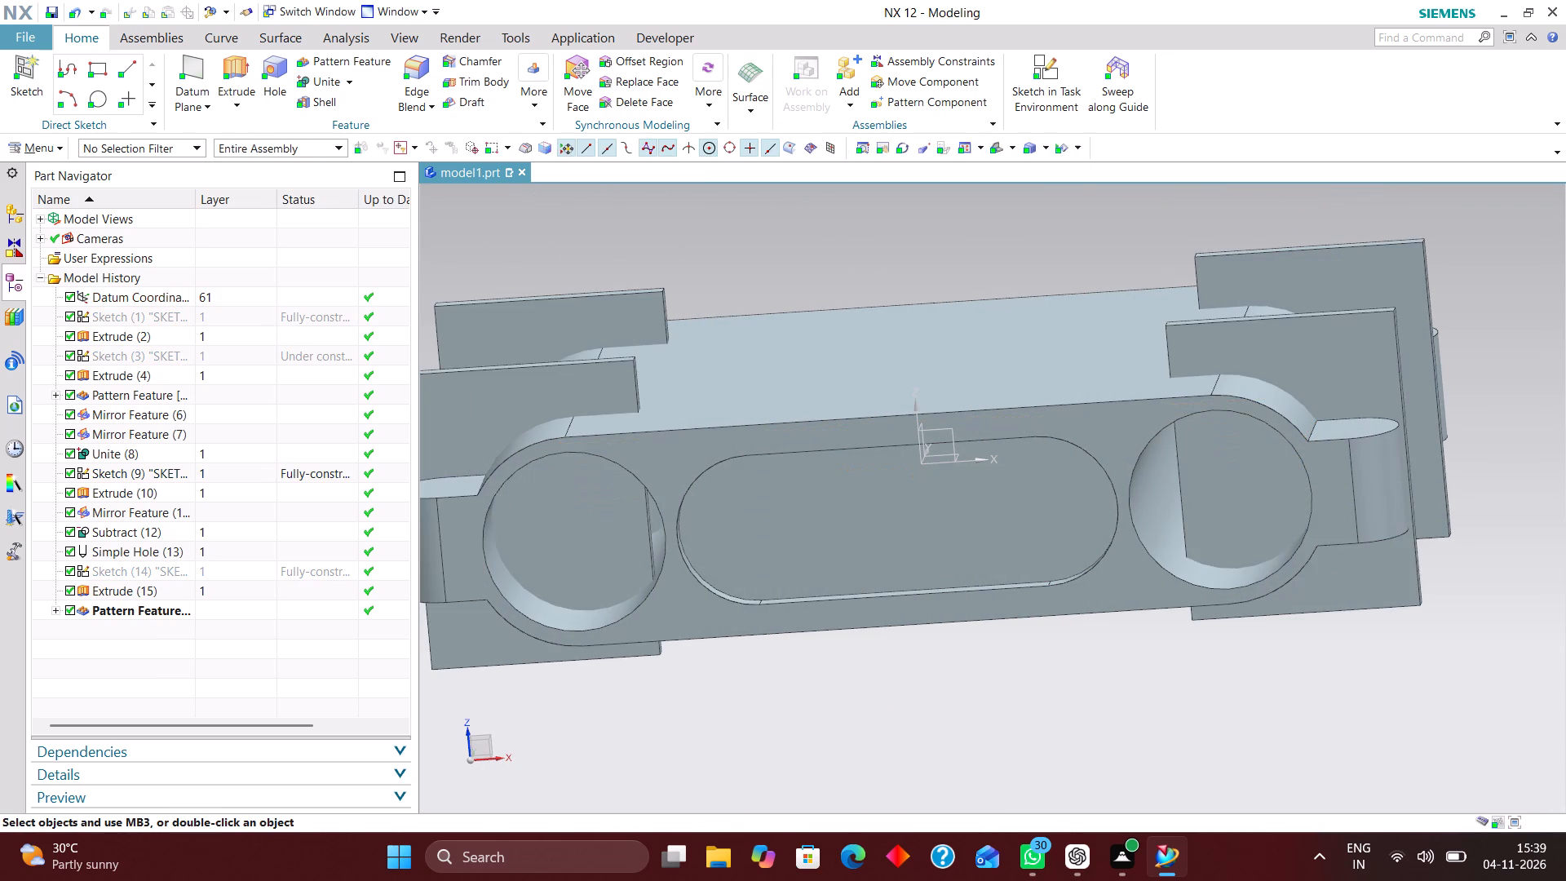
Examine how the four patterned plates sit against the lugs from above and from the front.
middle_drag(725, 704, 736, 787)
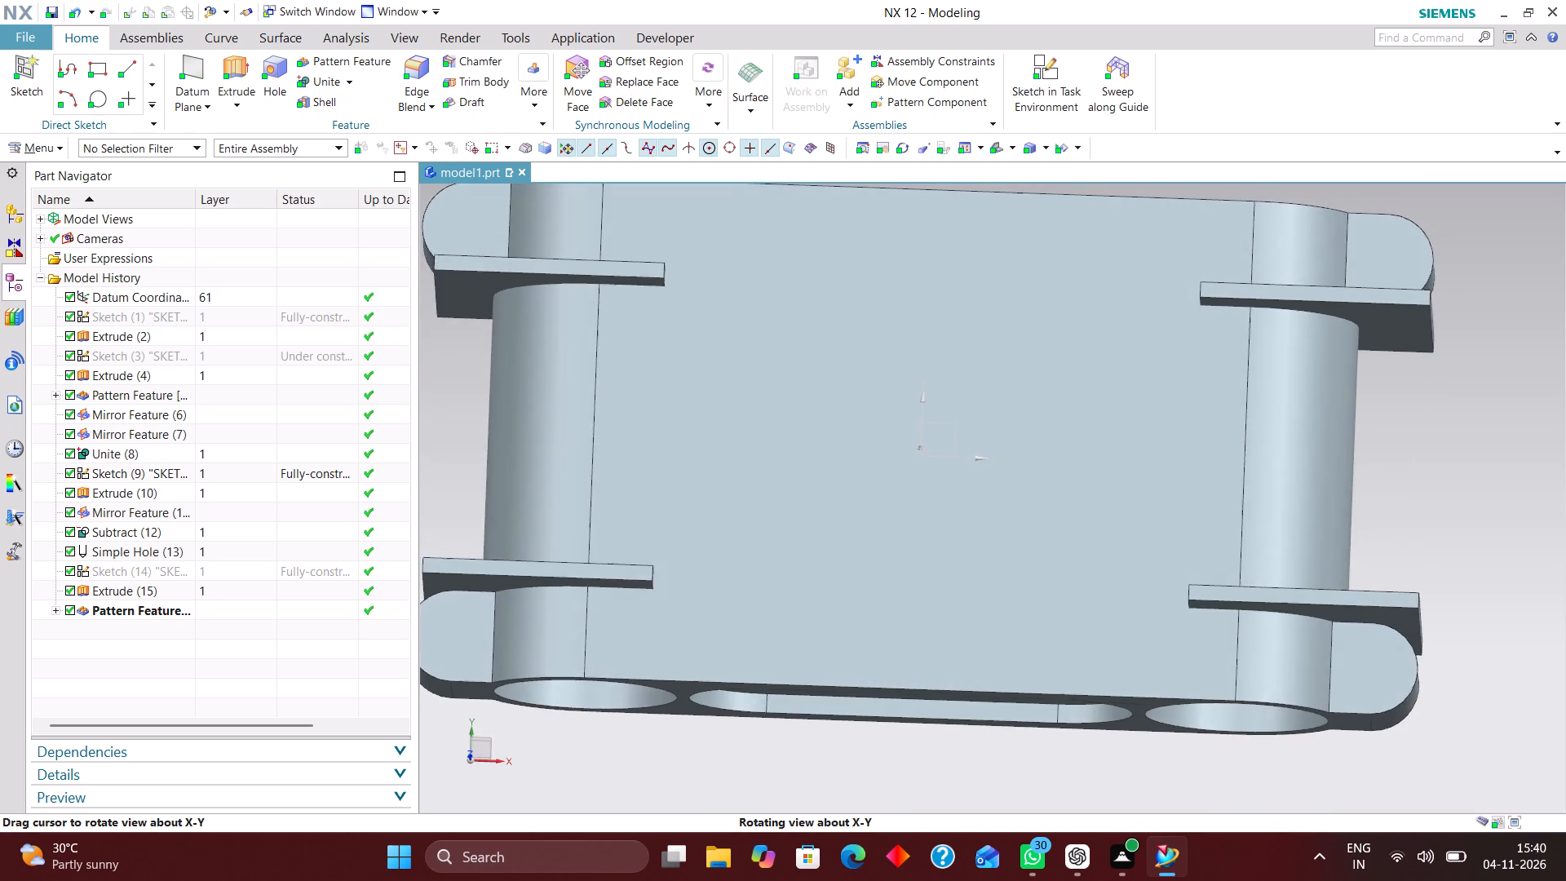
middle_drag(736, 787, 736, 747)
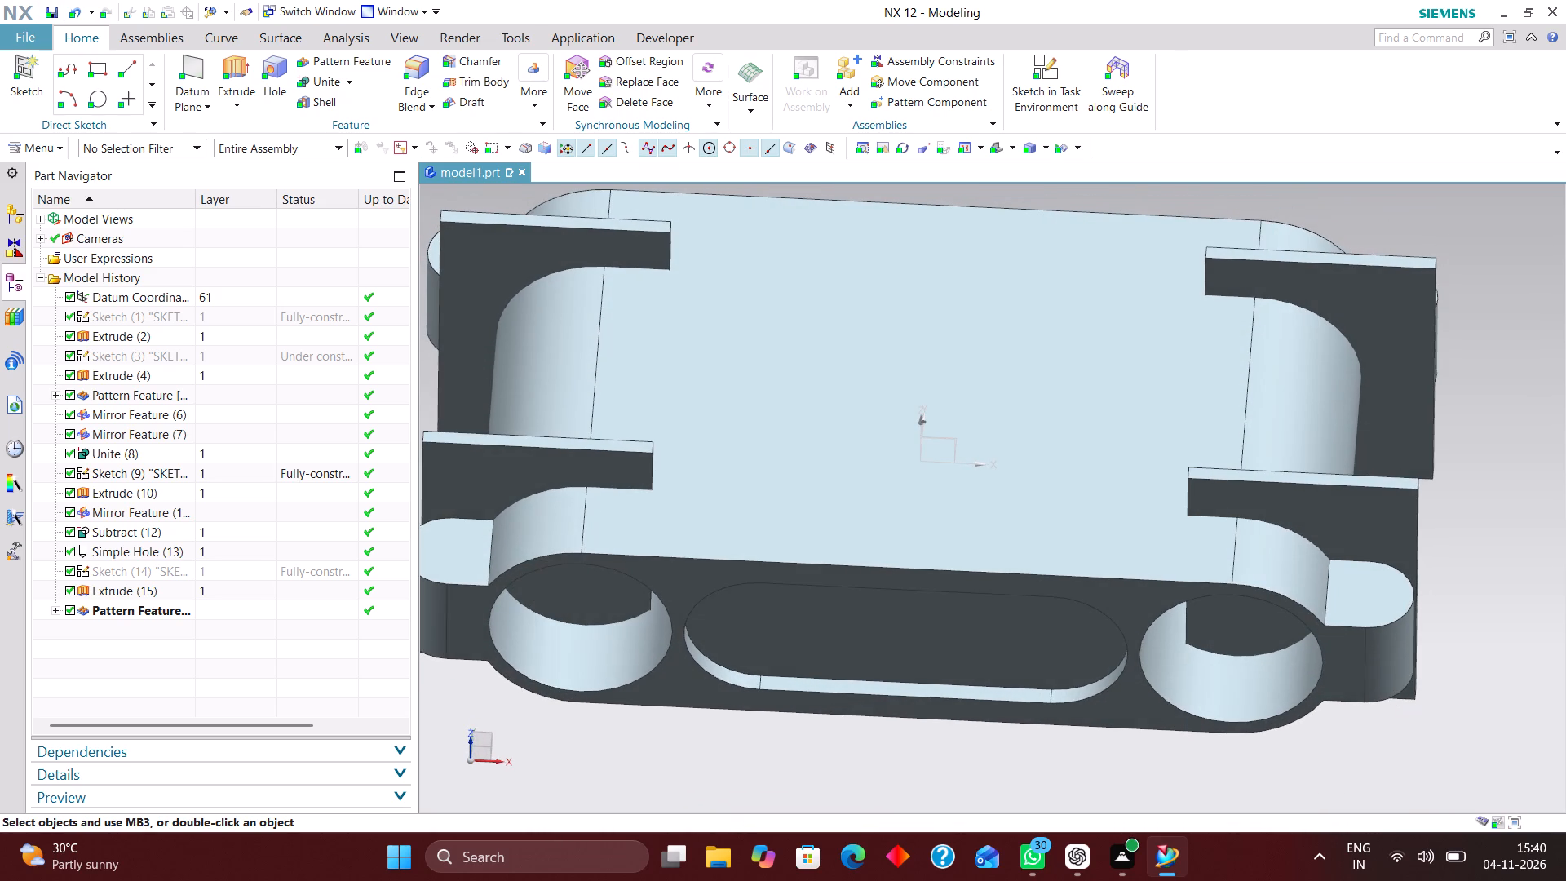
scroll(949, 662, down, 3)
middle_drag(962, 667, 960, 732)
right_drag(1135, 748, 1010, 747)
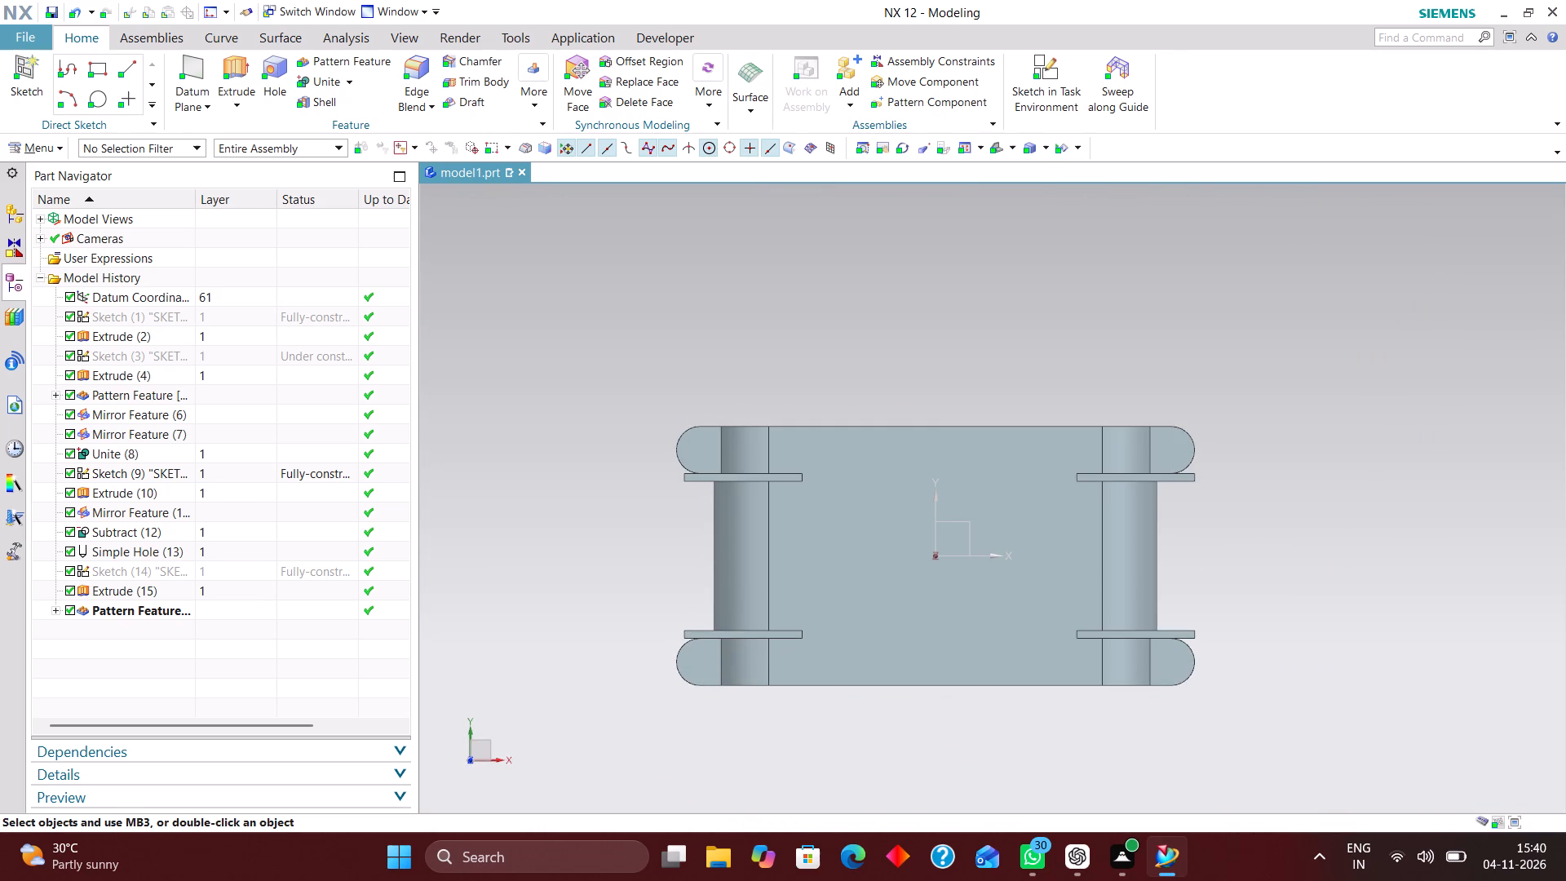
scroll(815, 781, up, 1)
middle_drag(815, 773, 816, 707)
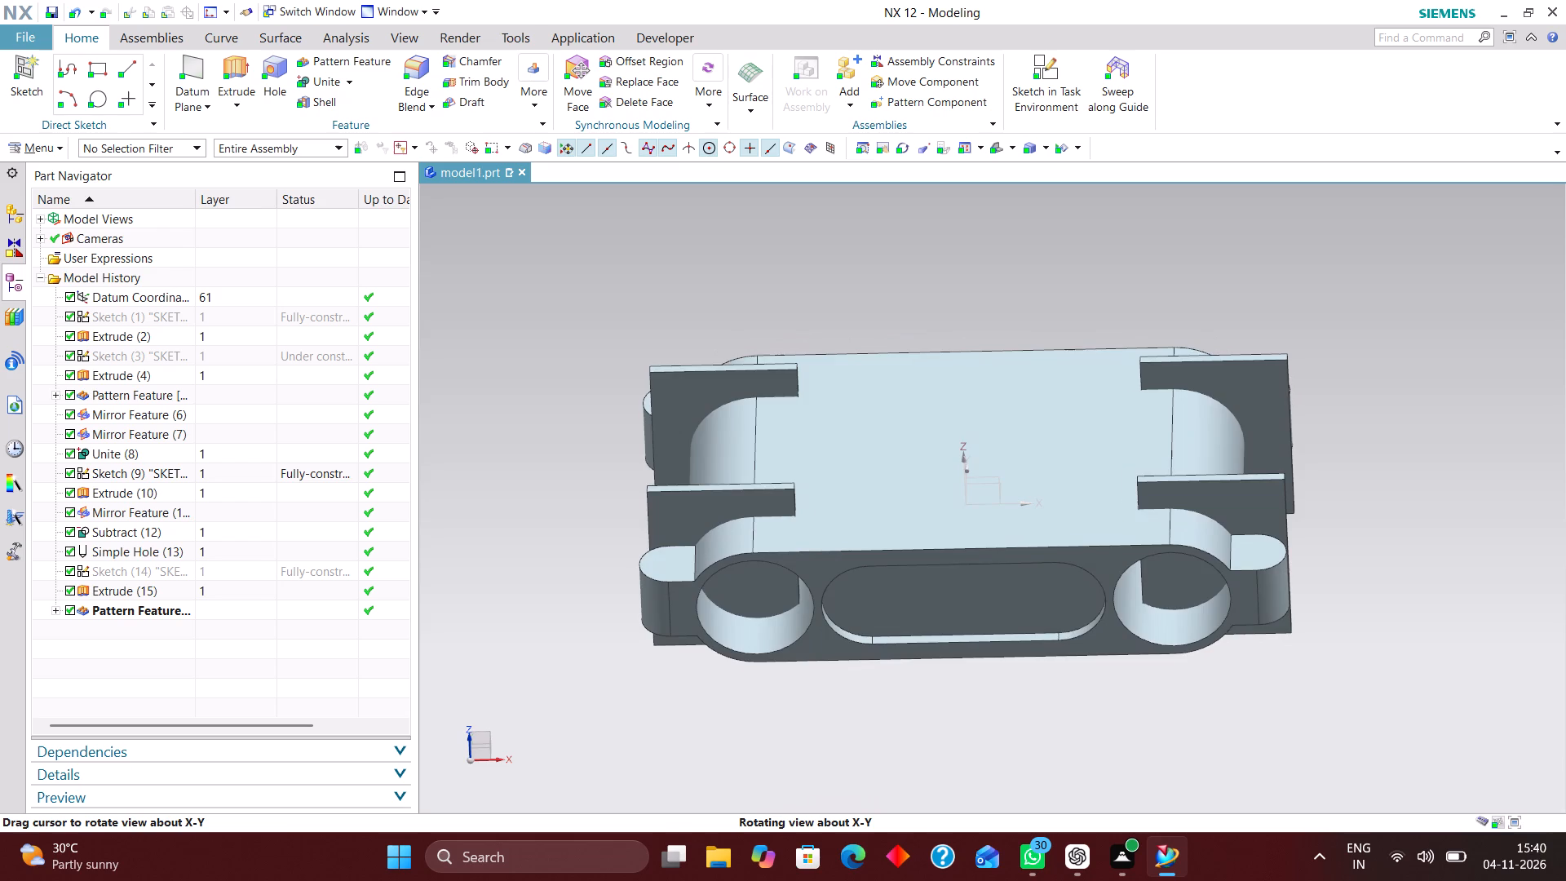
middle_drag(816, 707, 814, 703)
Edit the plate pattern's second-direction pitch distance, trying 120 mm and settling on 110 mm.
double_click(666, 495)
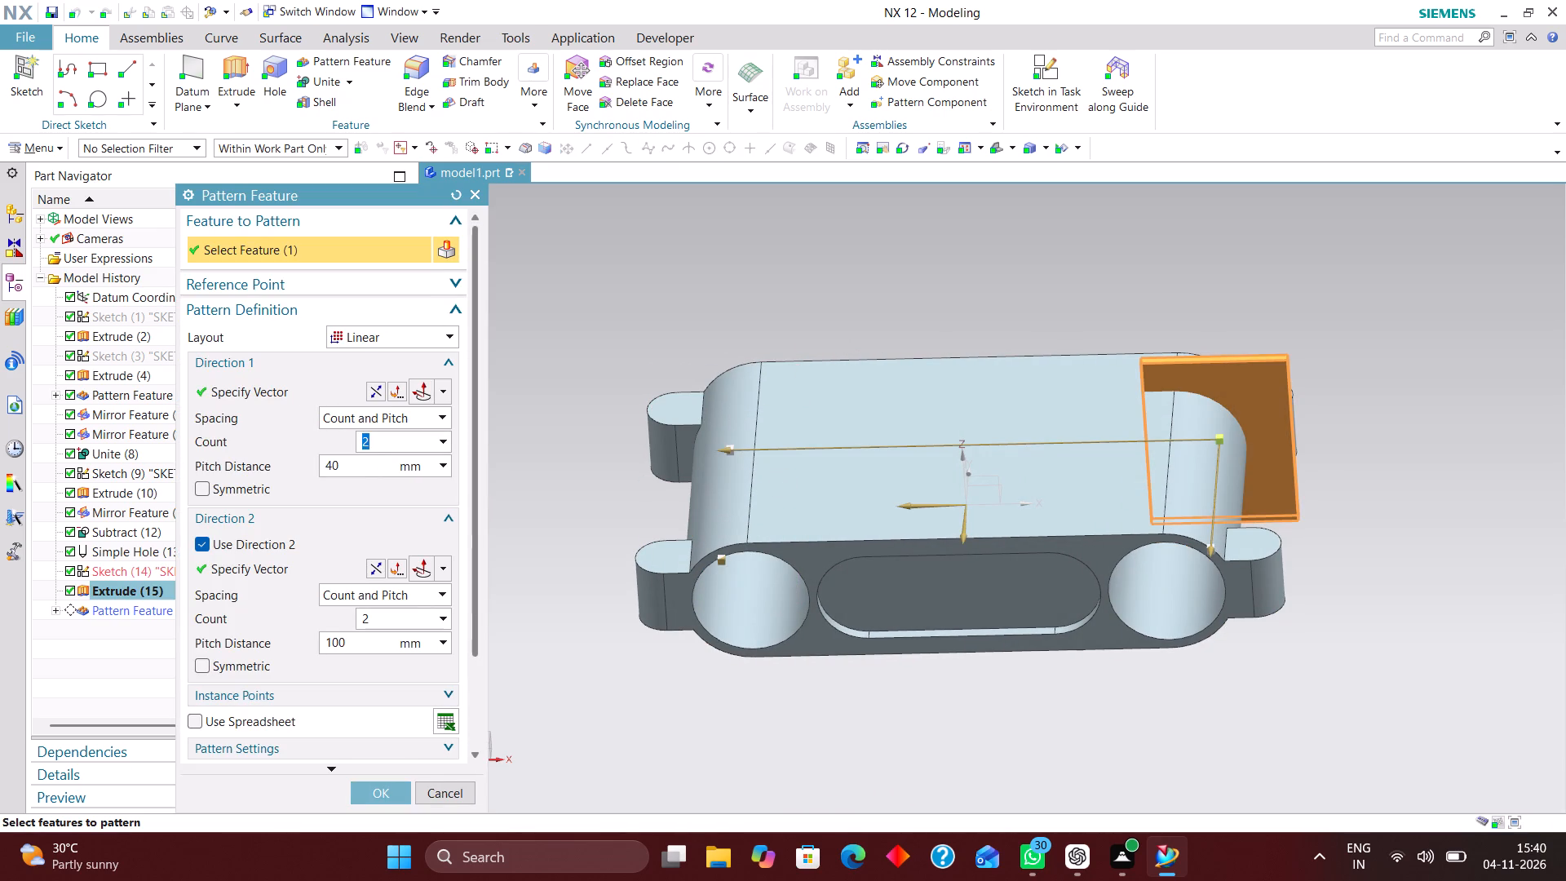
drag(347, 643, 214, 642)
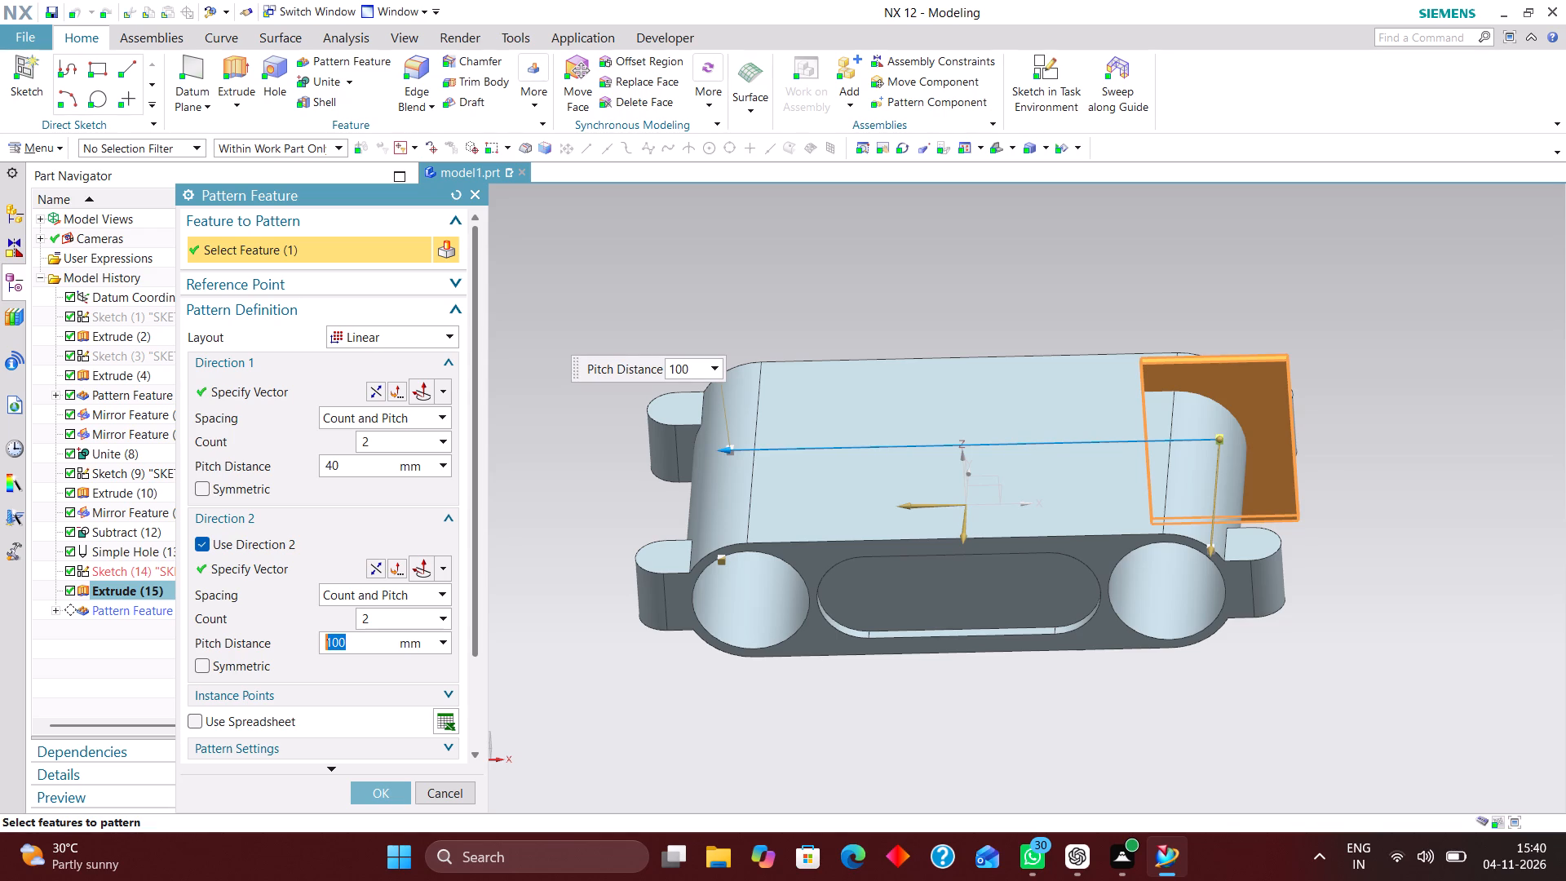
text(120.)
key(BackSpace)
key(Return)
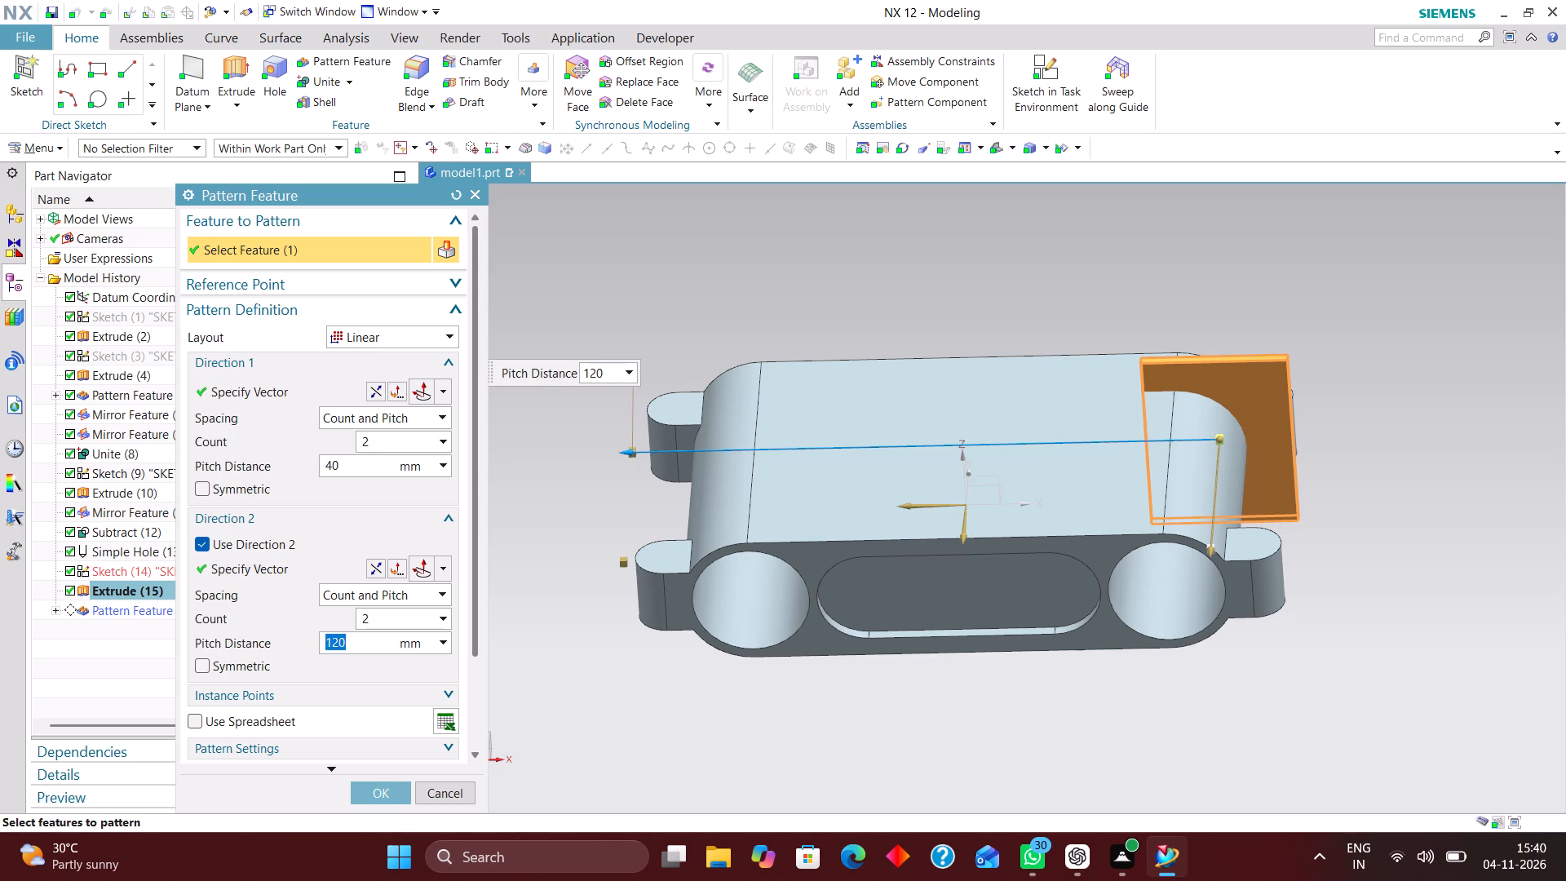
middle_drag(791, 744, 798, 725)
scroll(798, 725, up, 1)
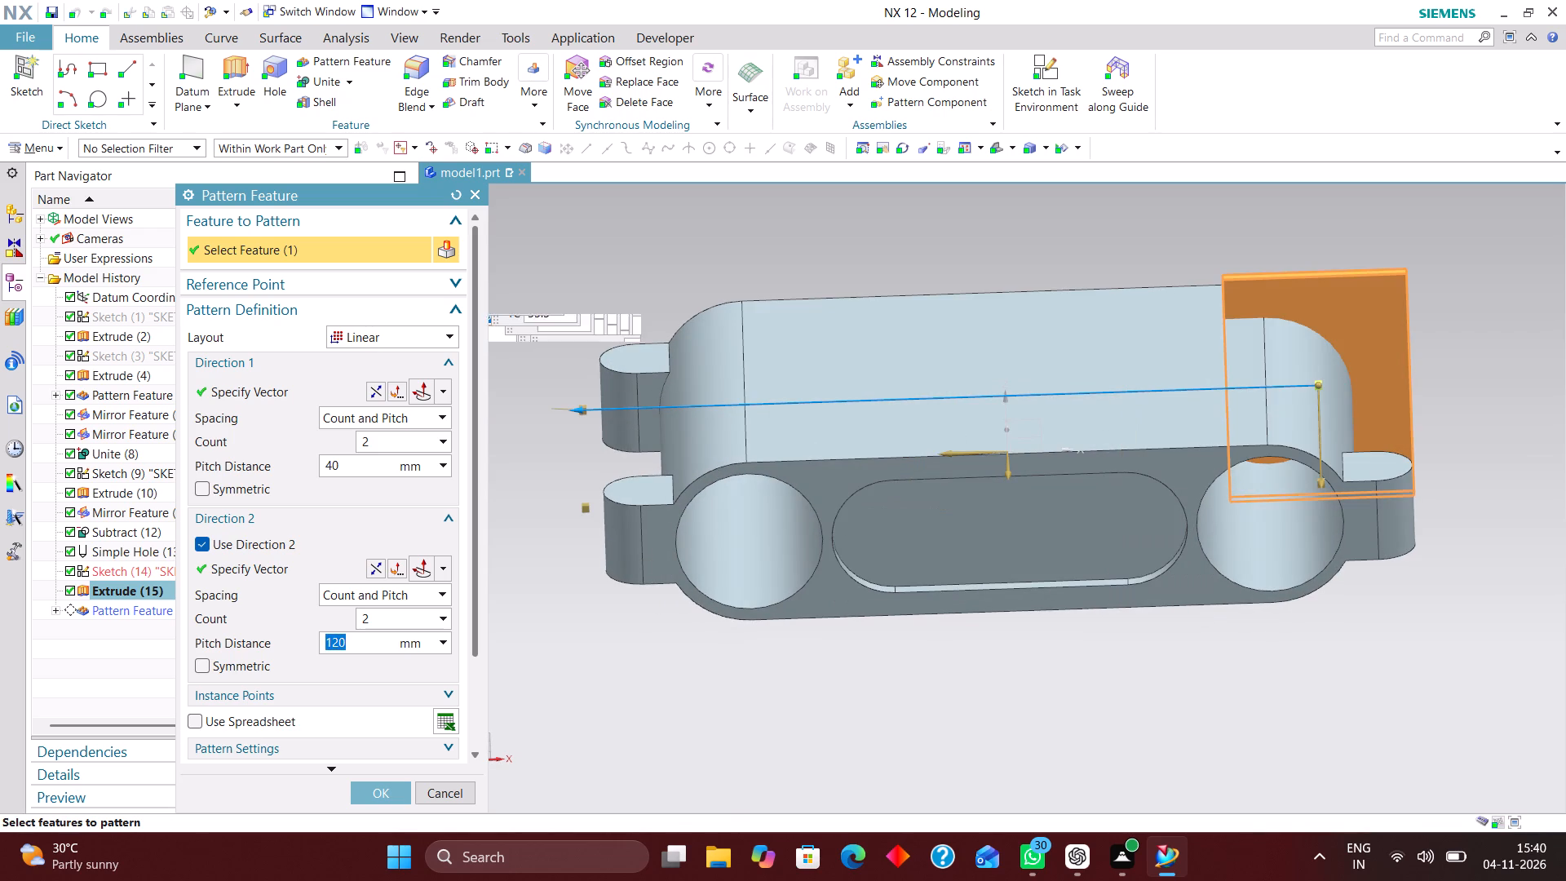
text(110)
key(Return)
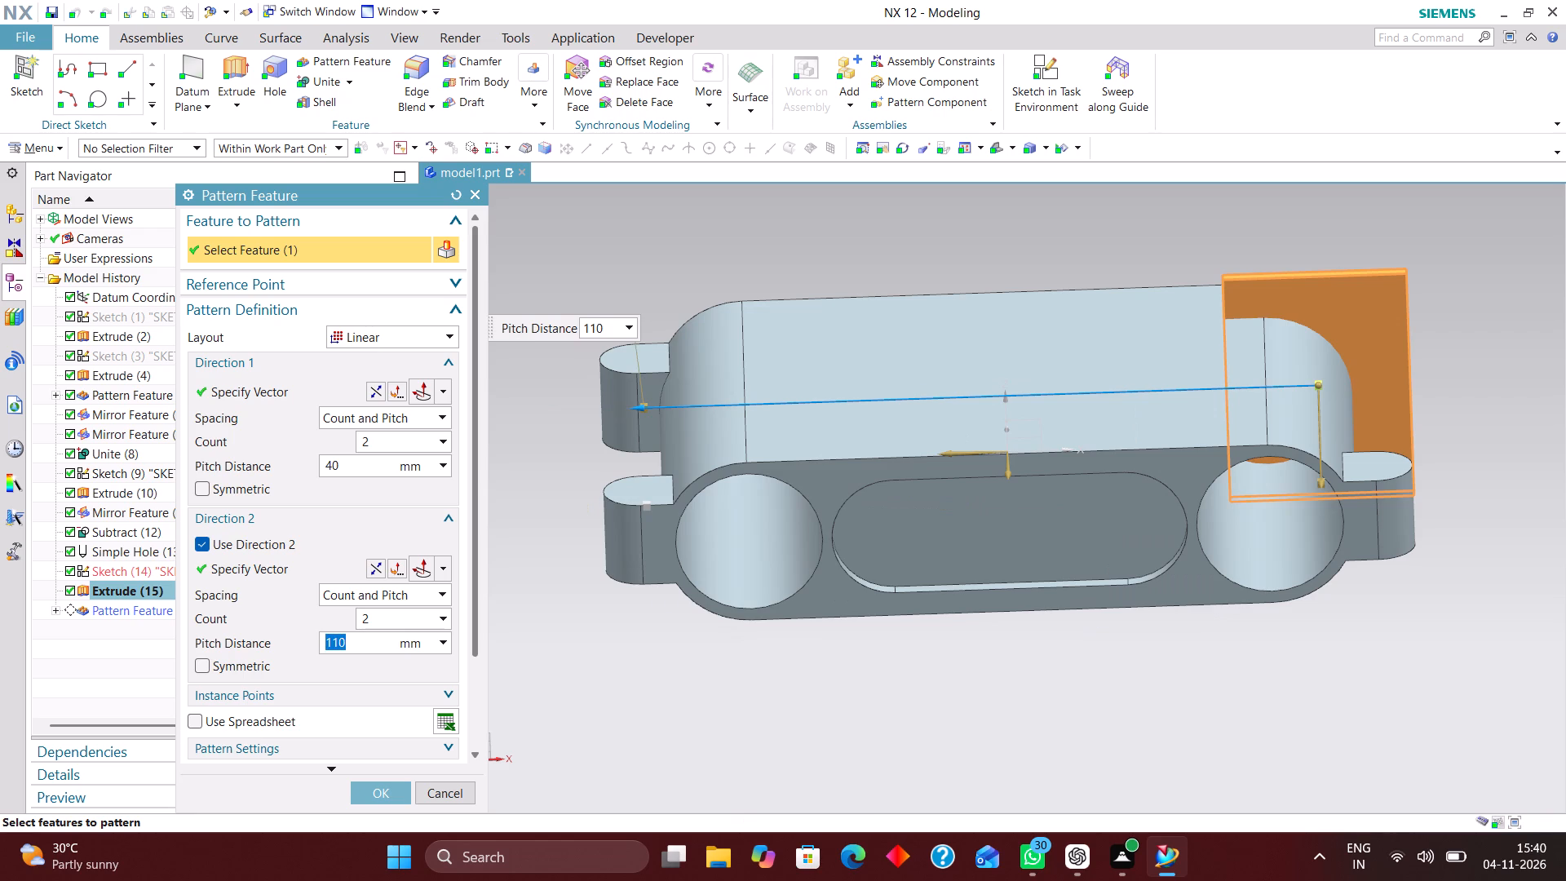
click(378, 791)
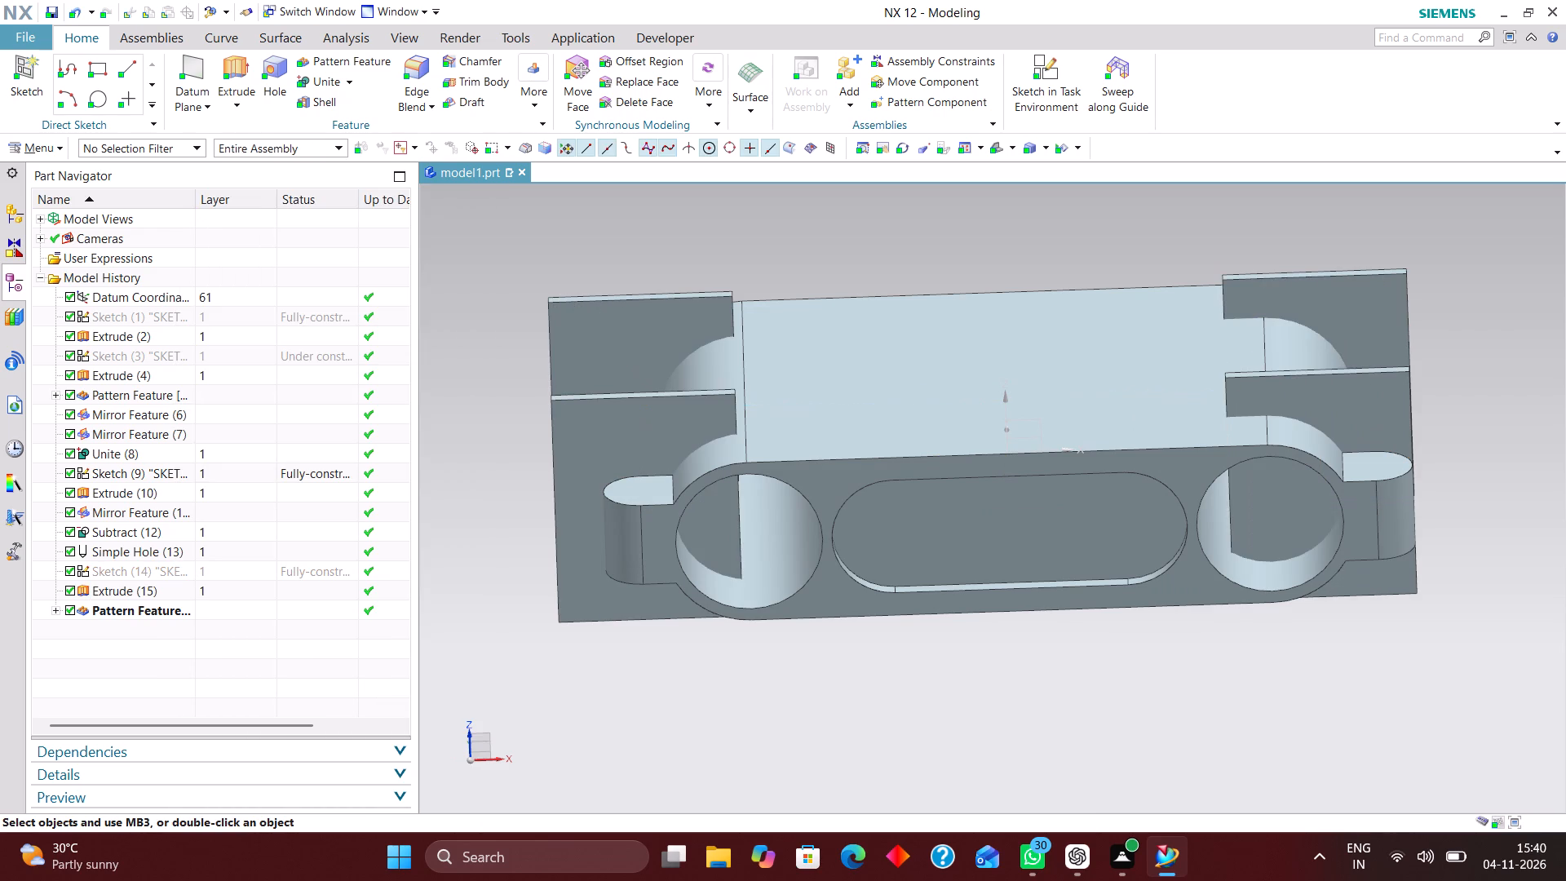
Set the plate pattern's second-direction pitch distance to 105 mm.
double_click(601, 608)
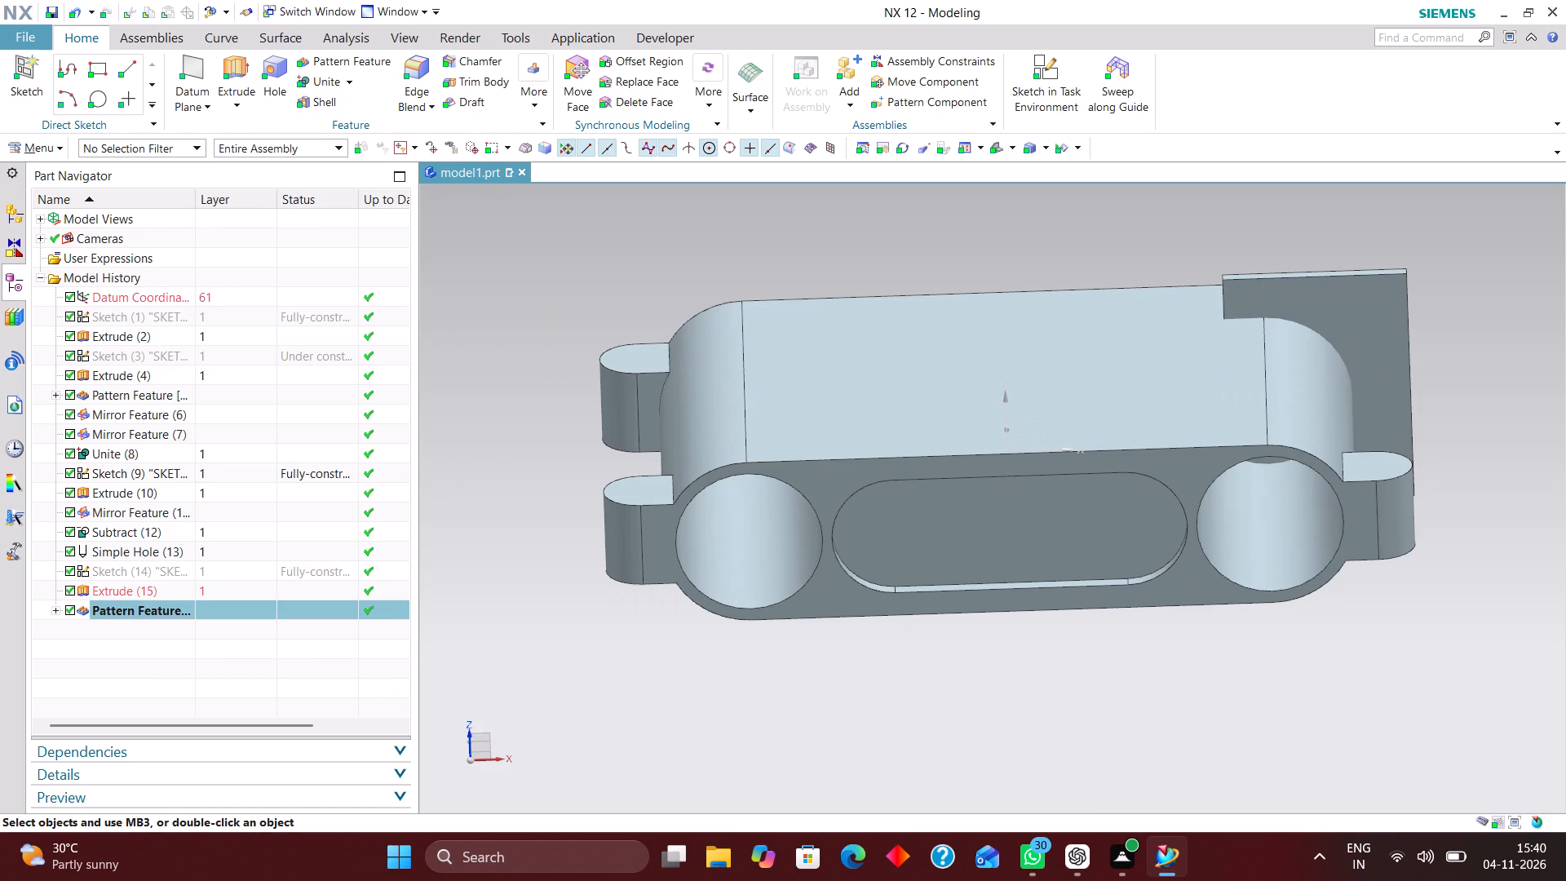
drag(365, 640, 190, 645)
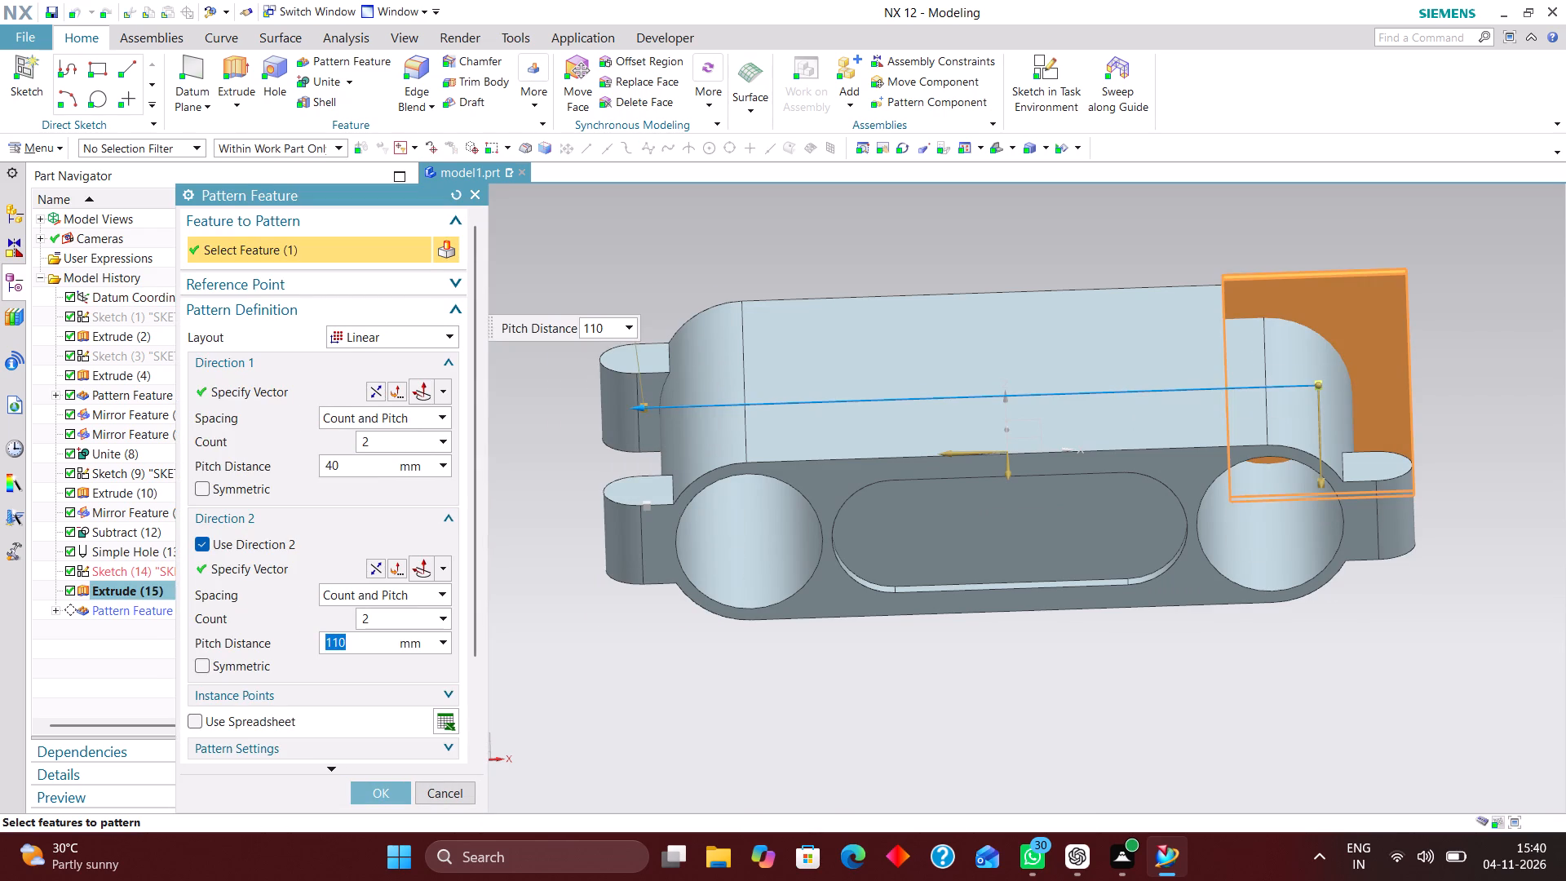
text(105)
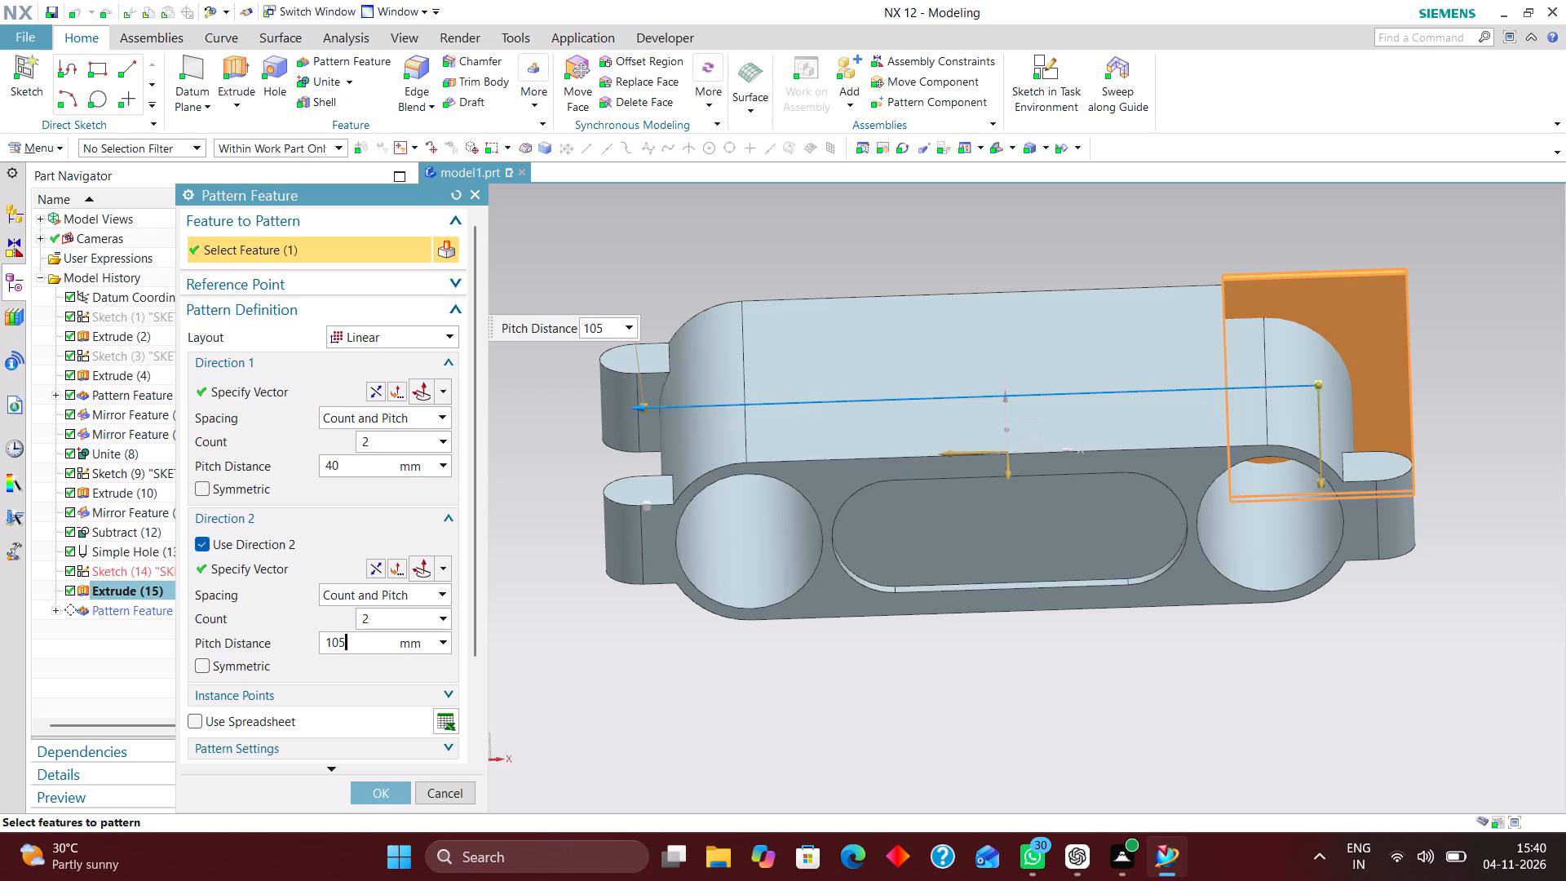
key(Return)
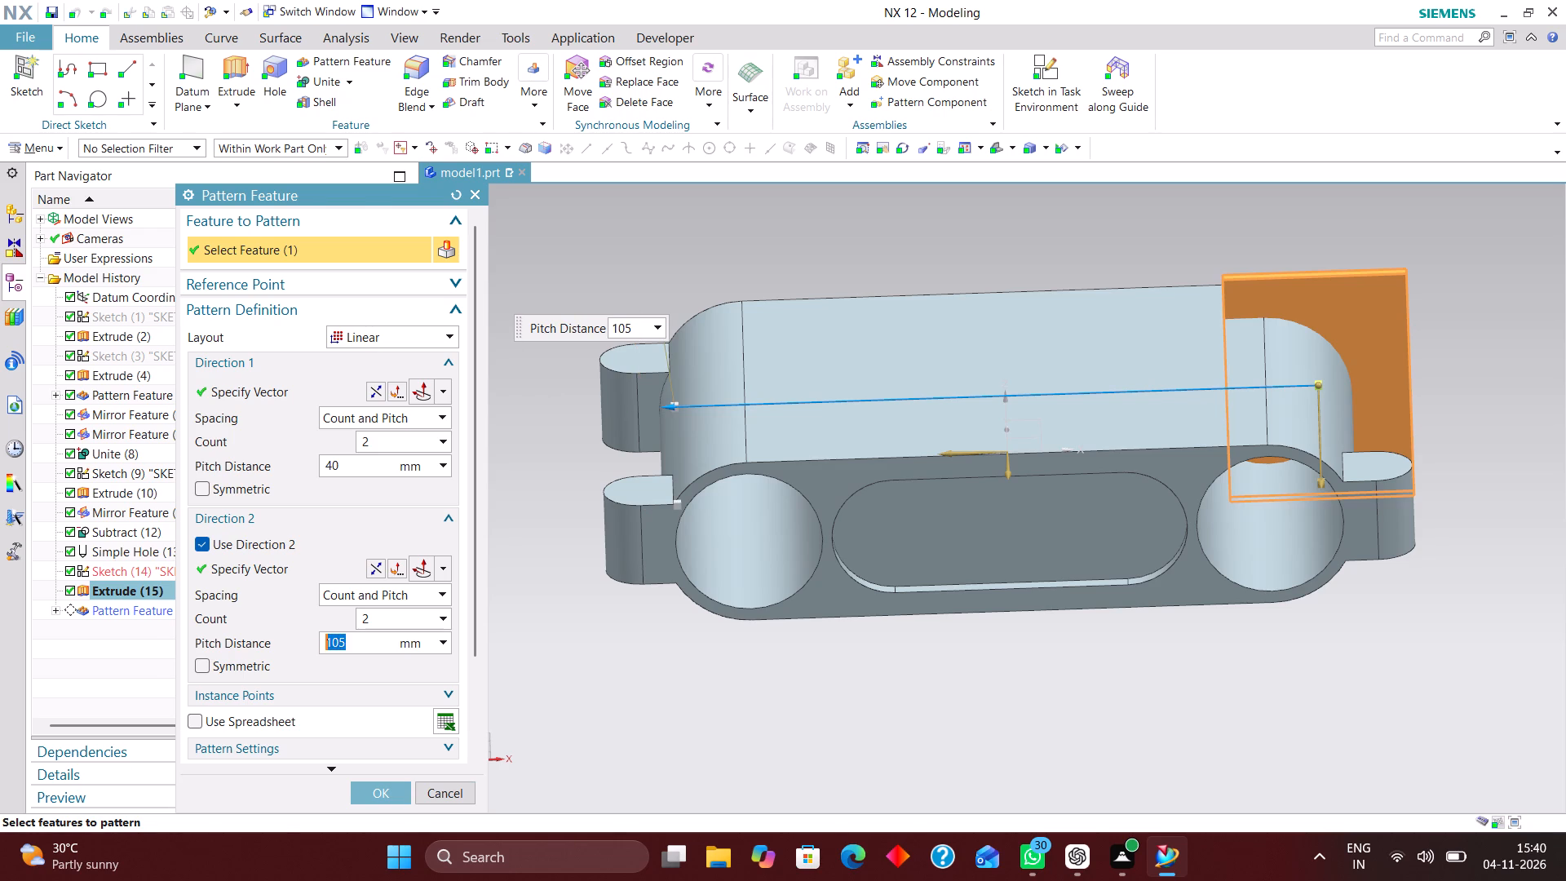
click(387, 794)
Examine the four plates' positions relative to the lugs and through holes from several angles.
middle_drag(835, 706, 826, 774)
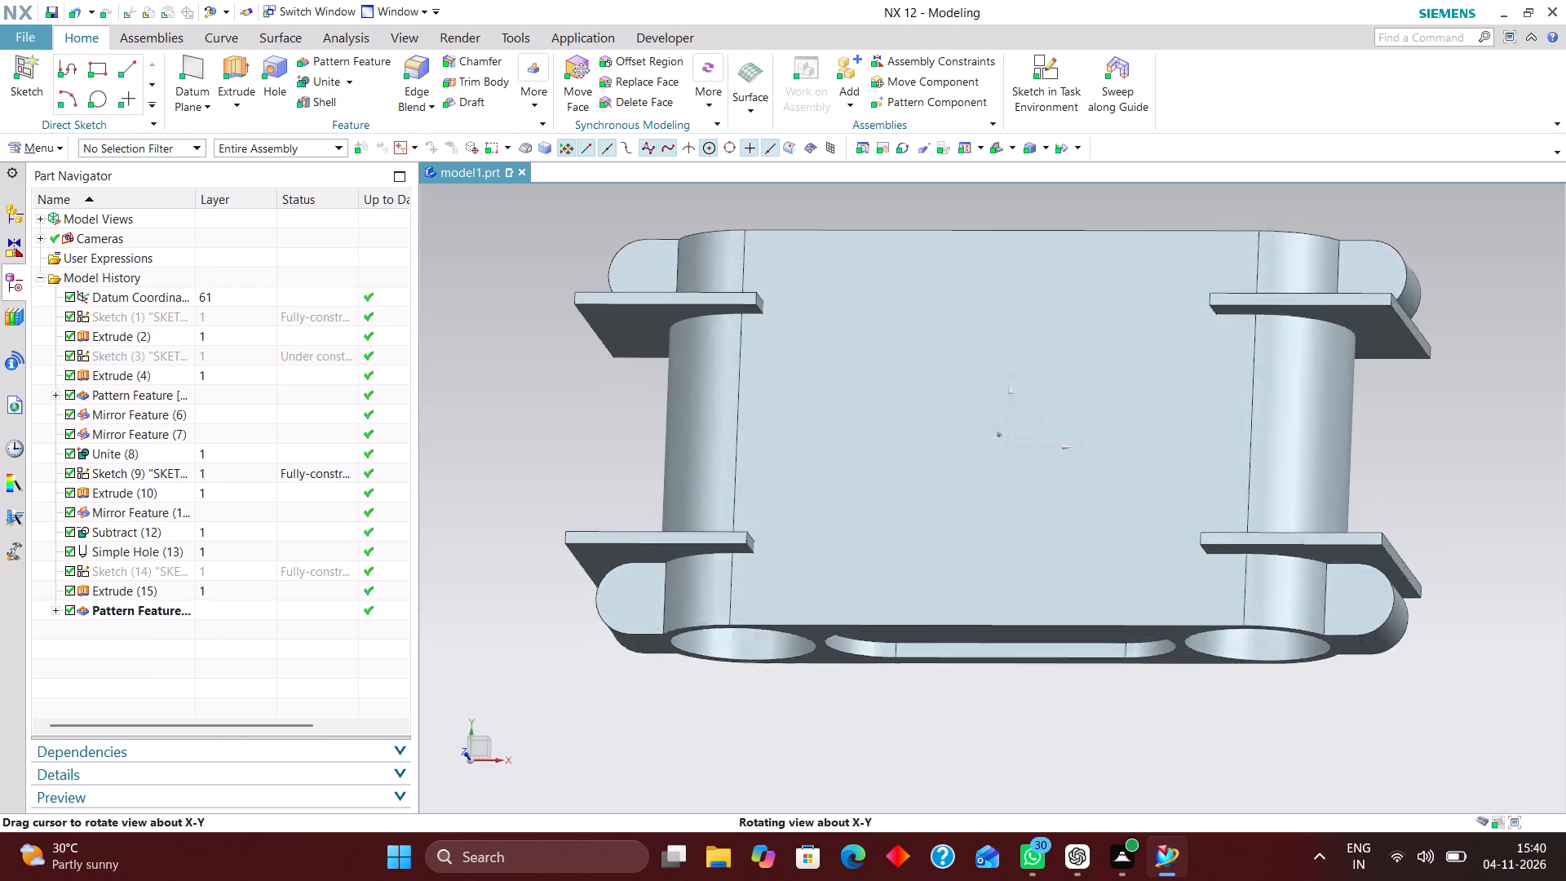
middle_drag(826, 774, 829, 725)
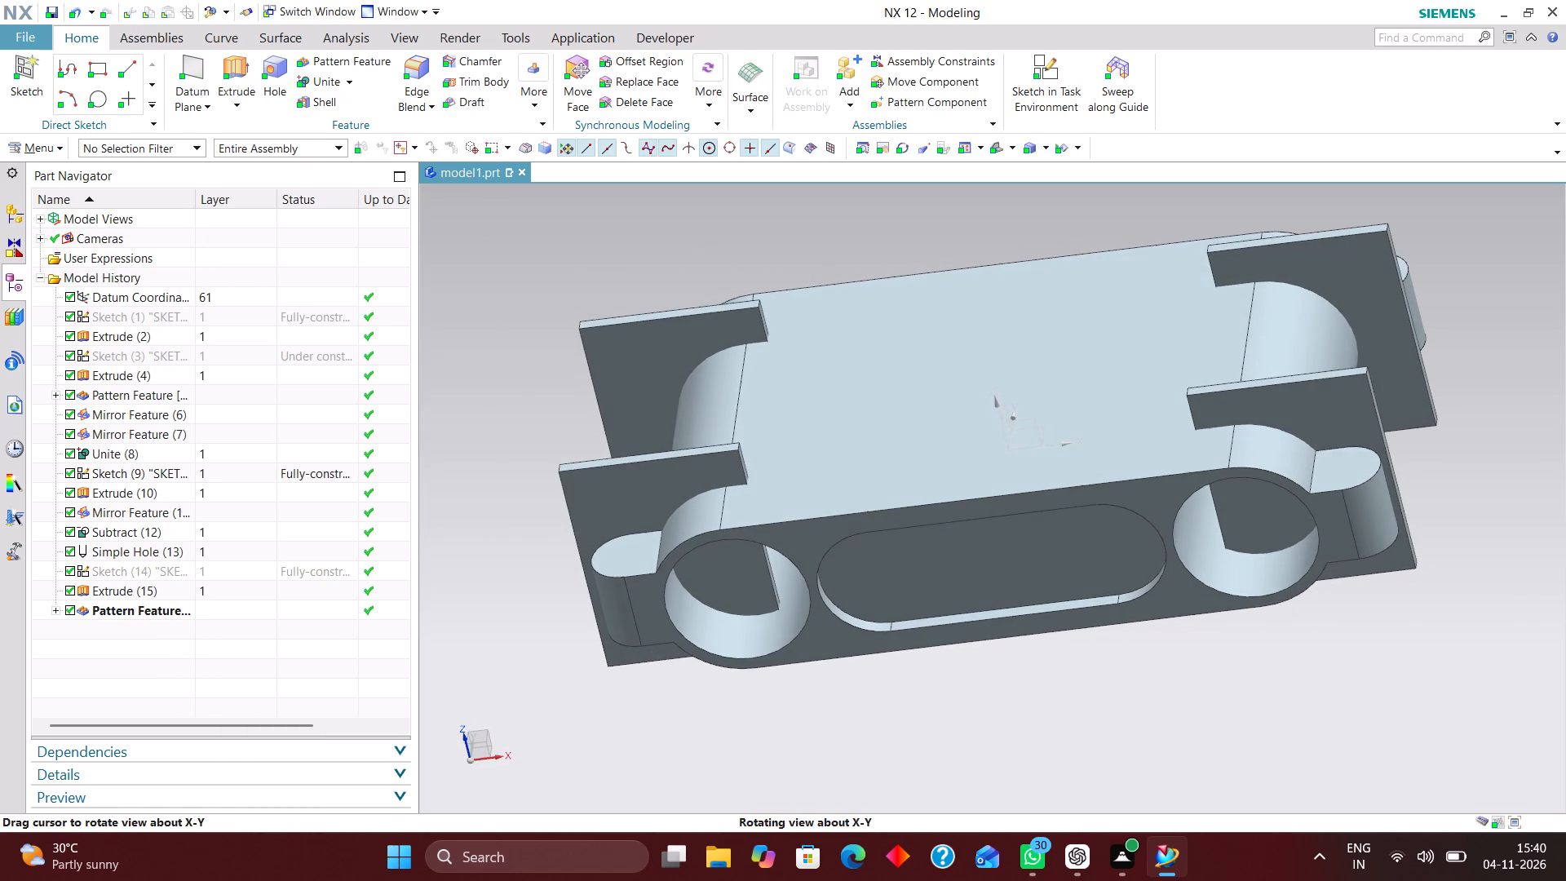
middle_drag(829, 725, 828, 725)
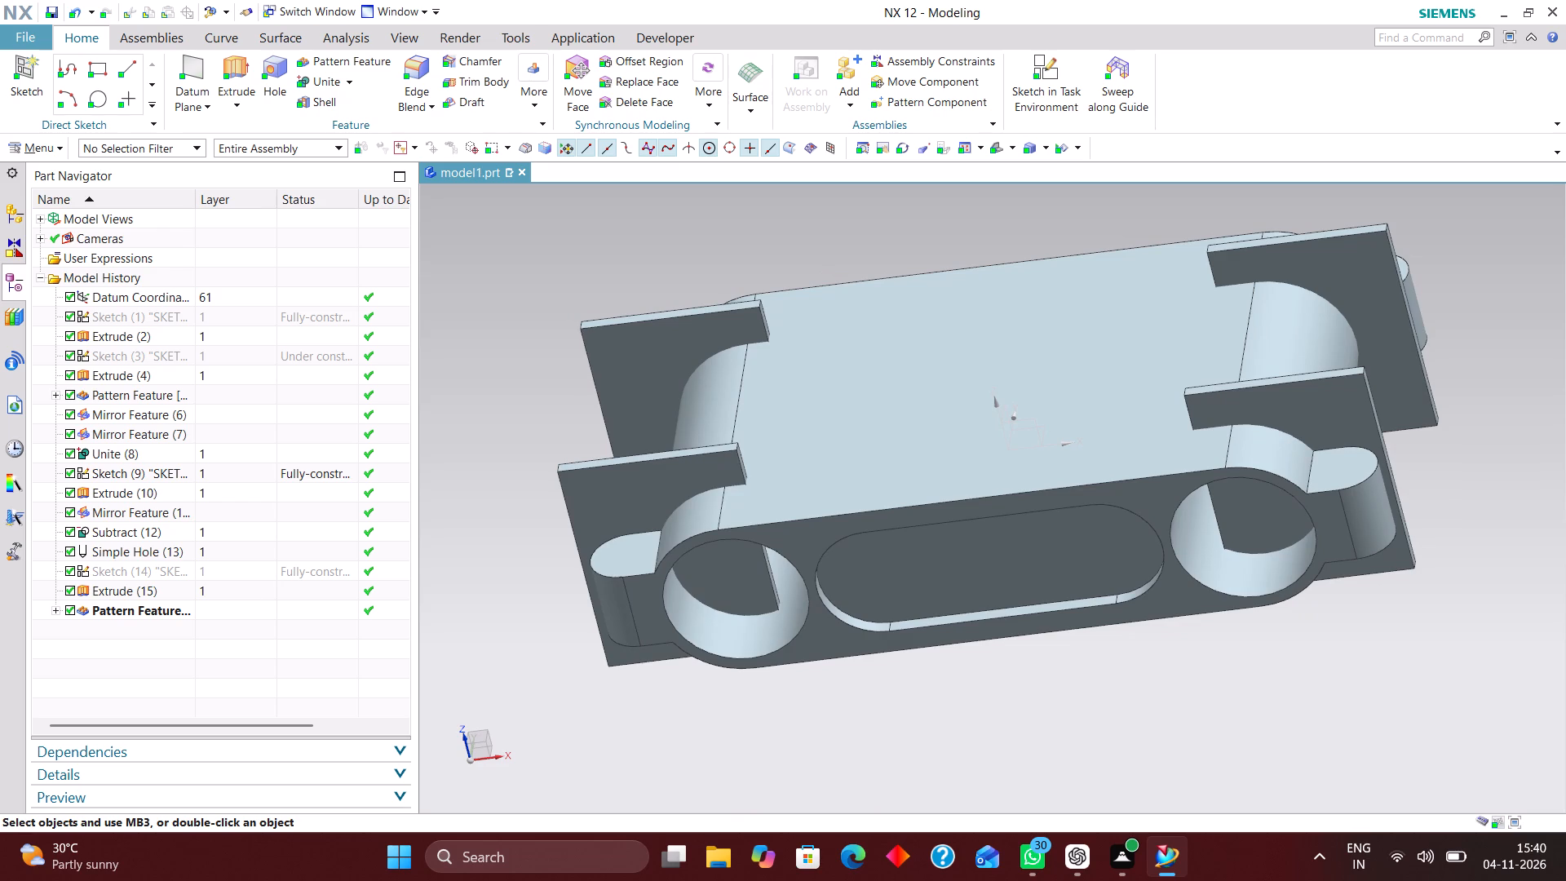
middle_drag(961, 697, 961, 782)
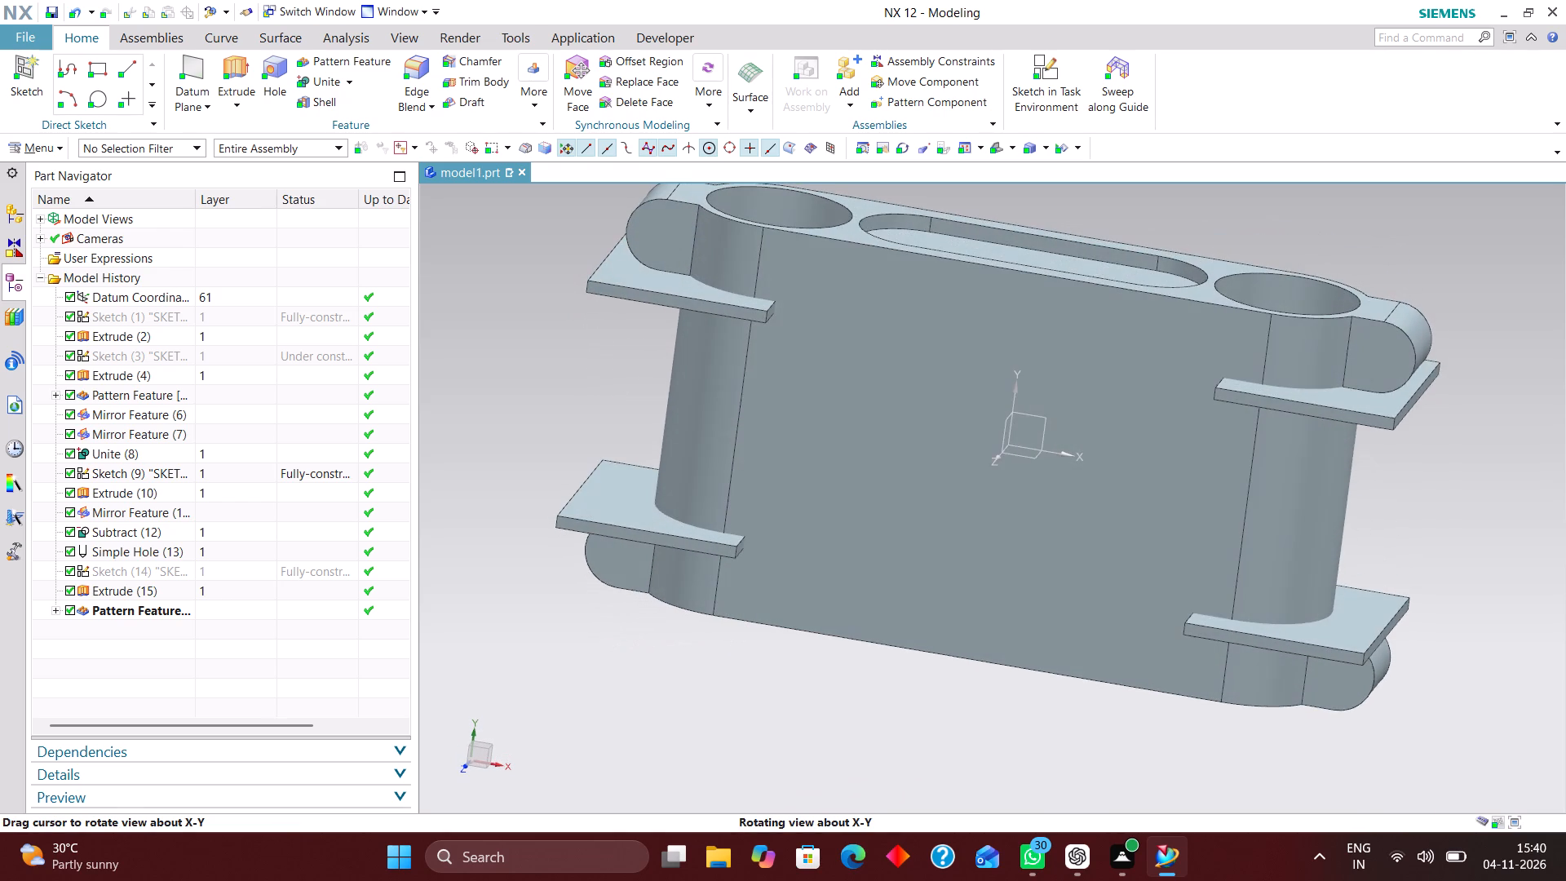
middle_drag(961, 782, 1014, 680)
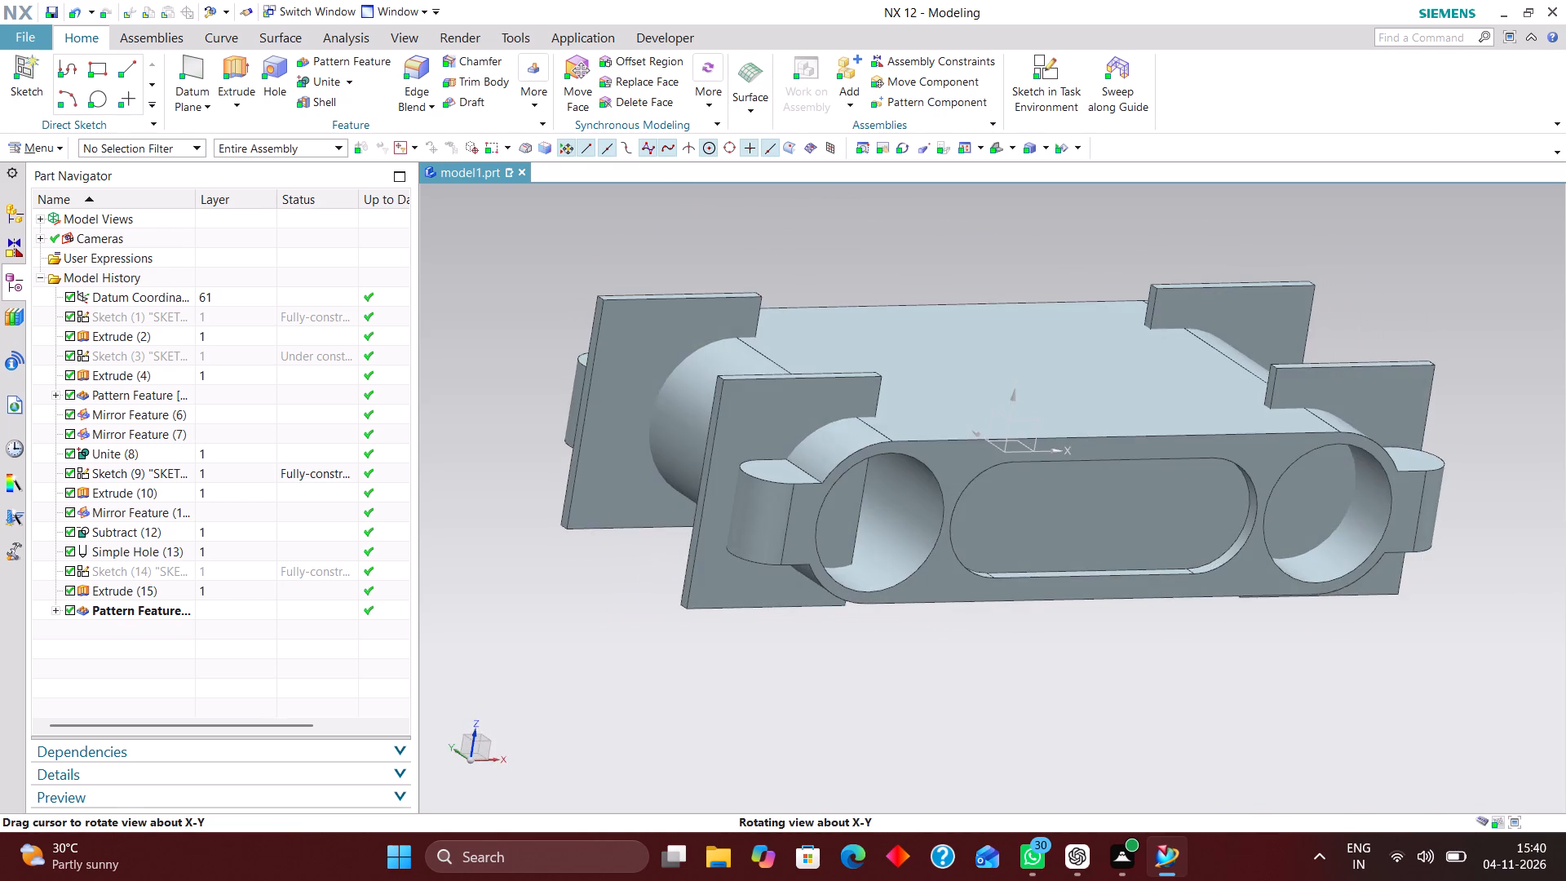
middle_drag(1014, 680, 968, 688)
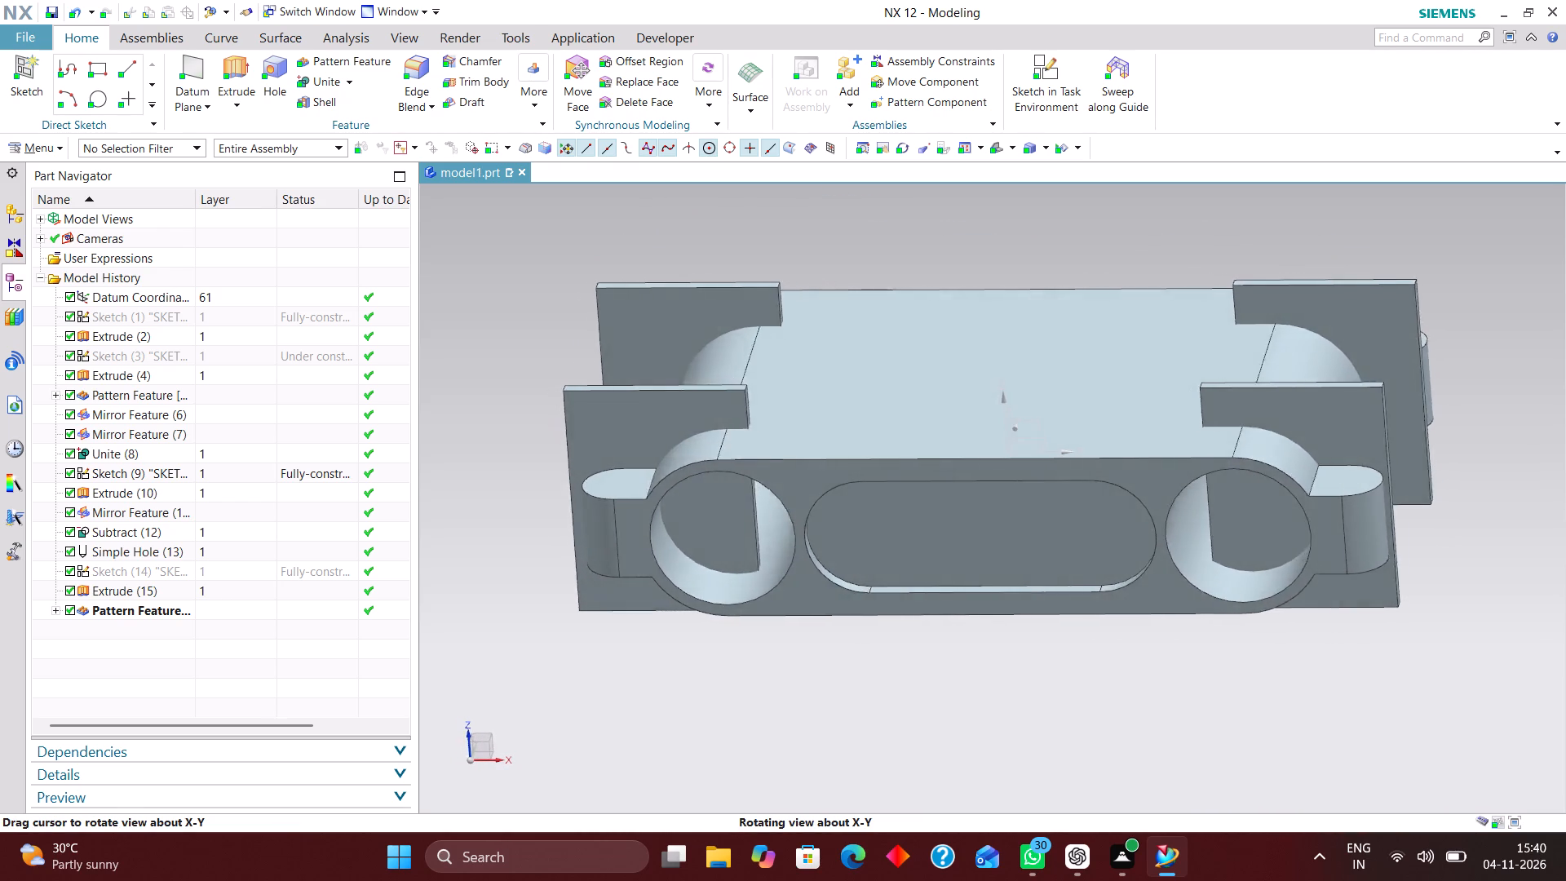
middle_drag(968, 688, 966, 704)
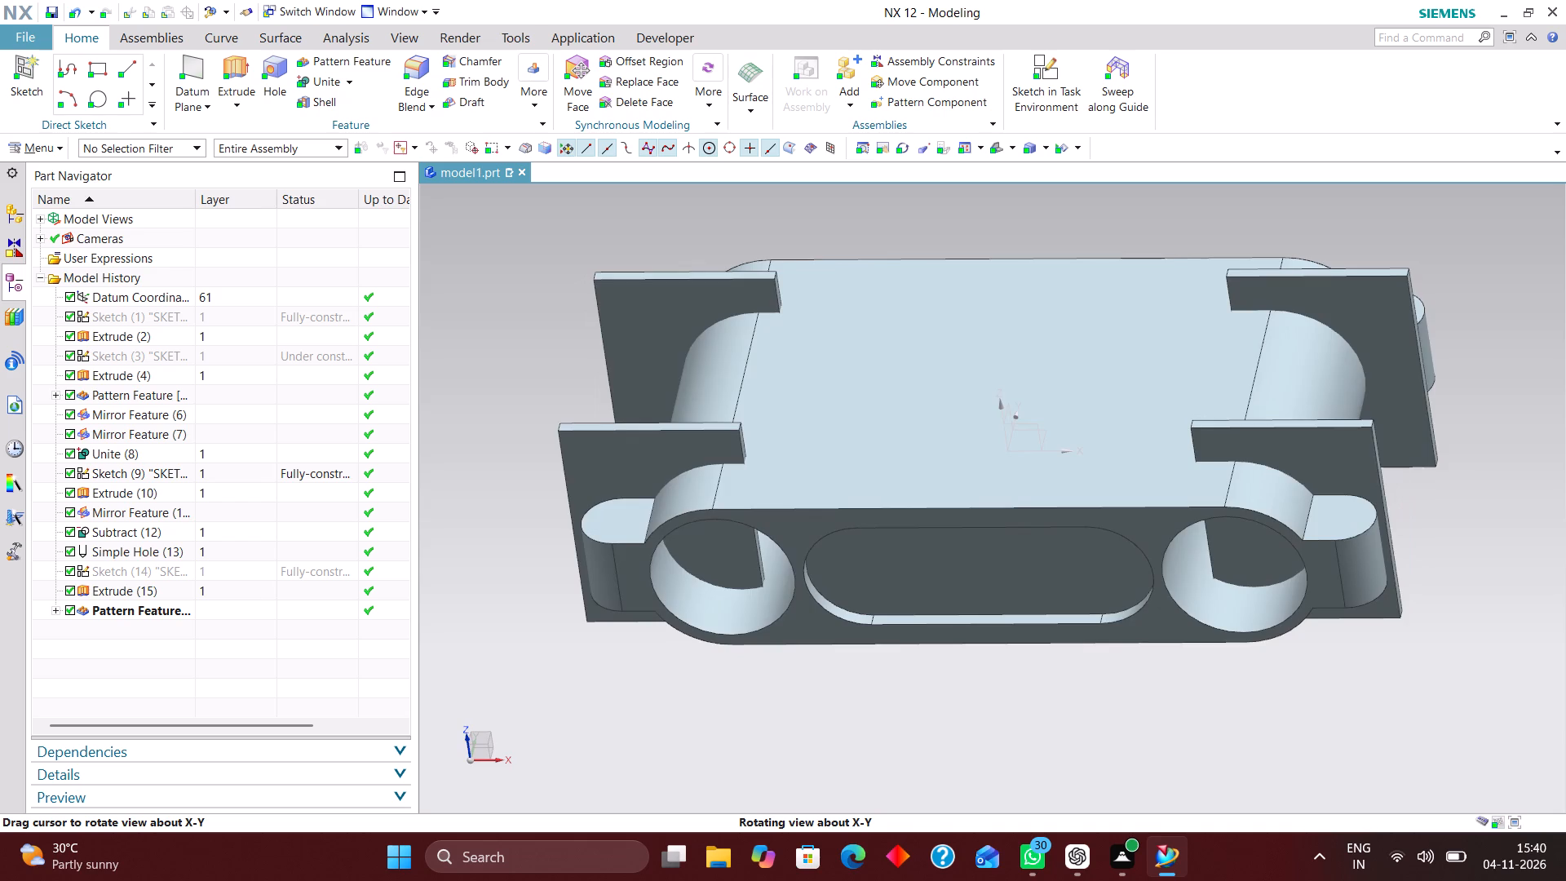
middle_drag(966, 704, 975, 707)
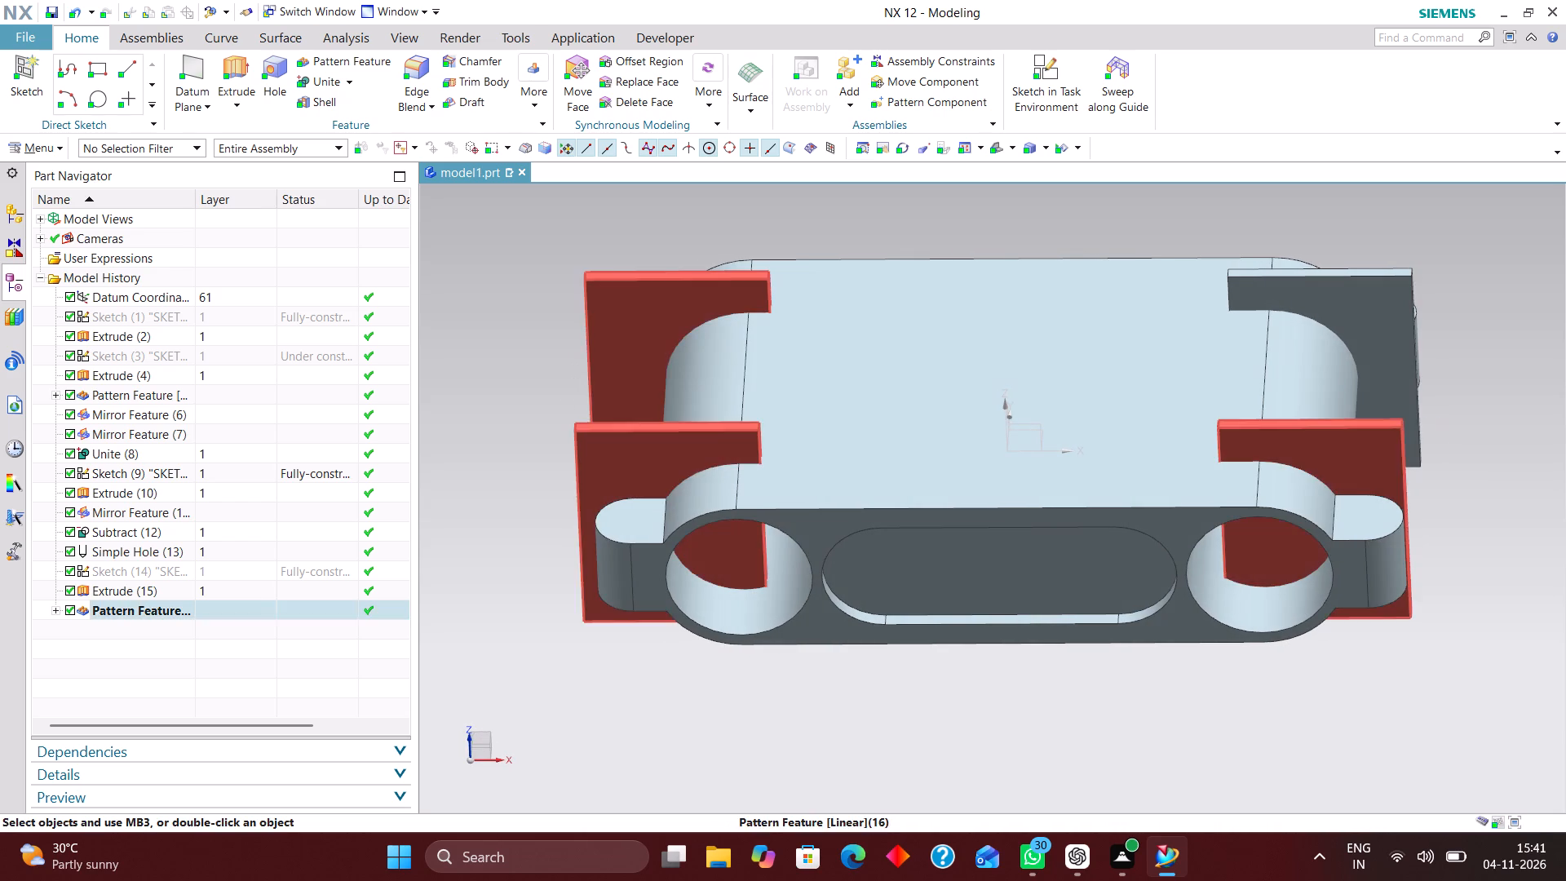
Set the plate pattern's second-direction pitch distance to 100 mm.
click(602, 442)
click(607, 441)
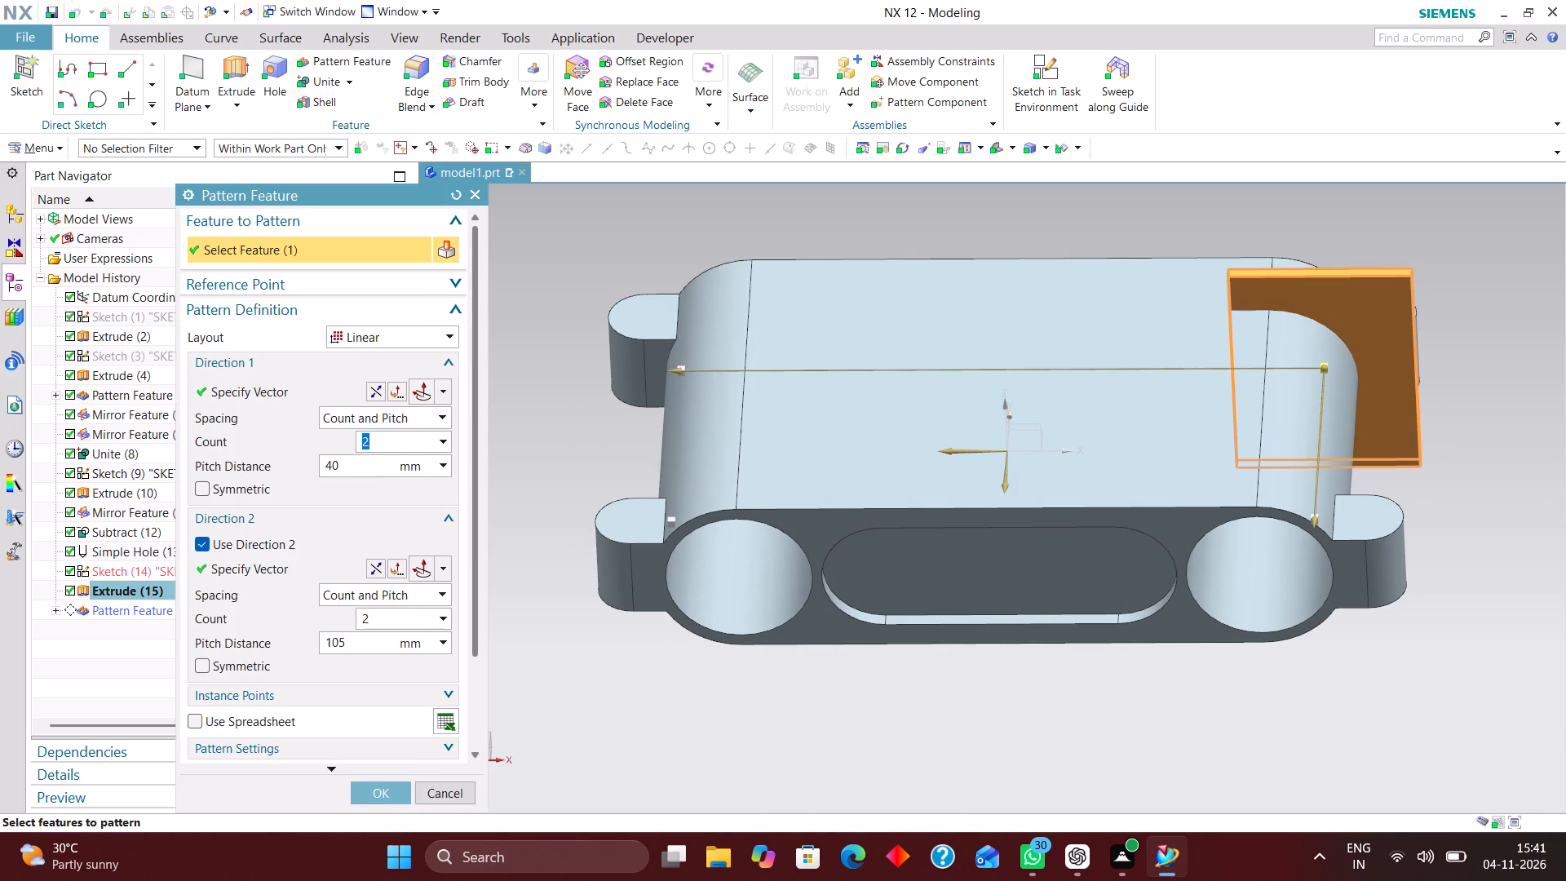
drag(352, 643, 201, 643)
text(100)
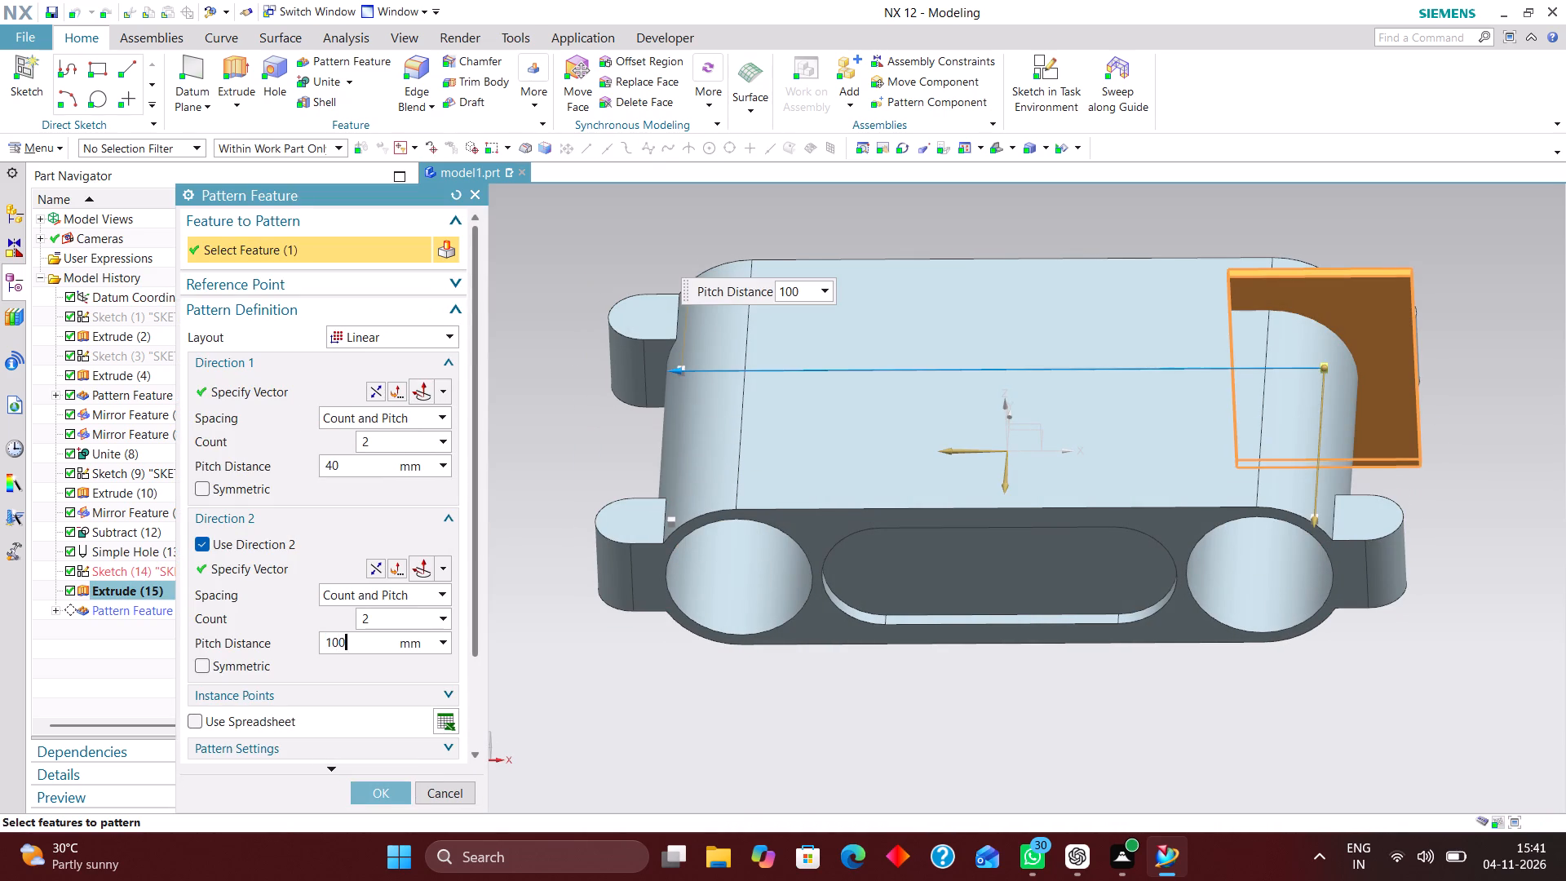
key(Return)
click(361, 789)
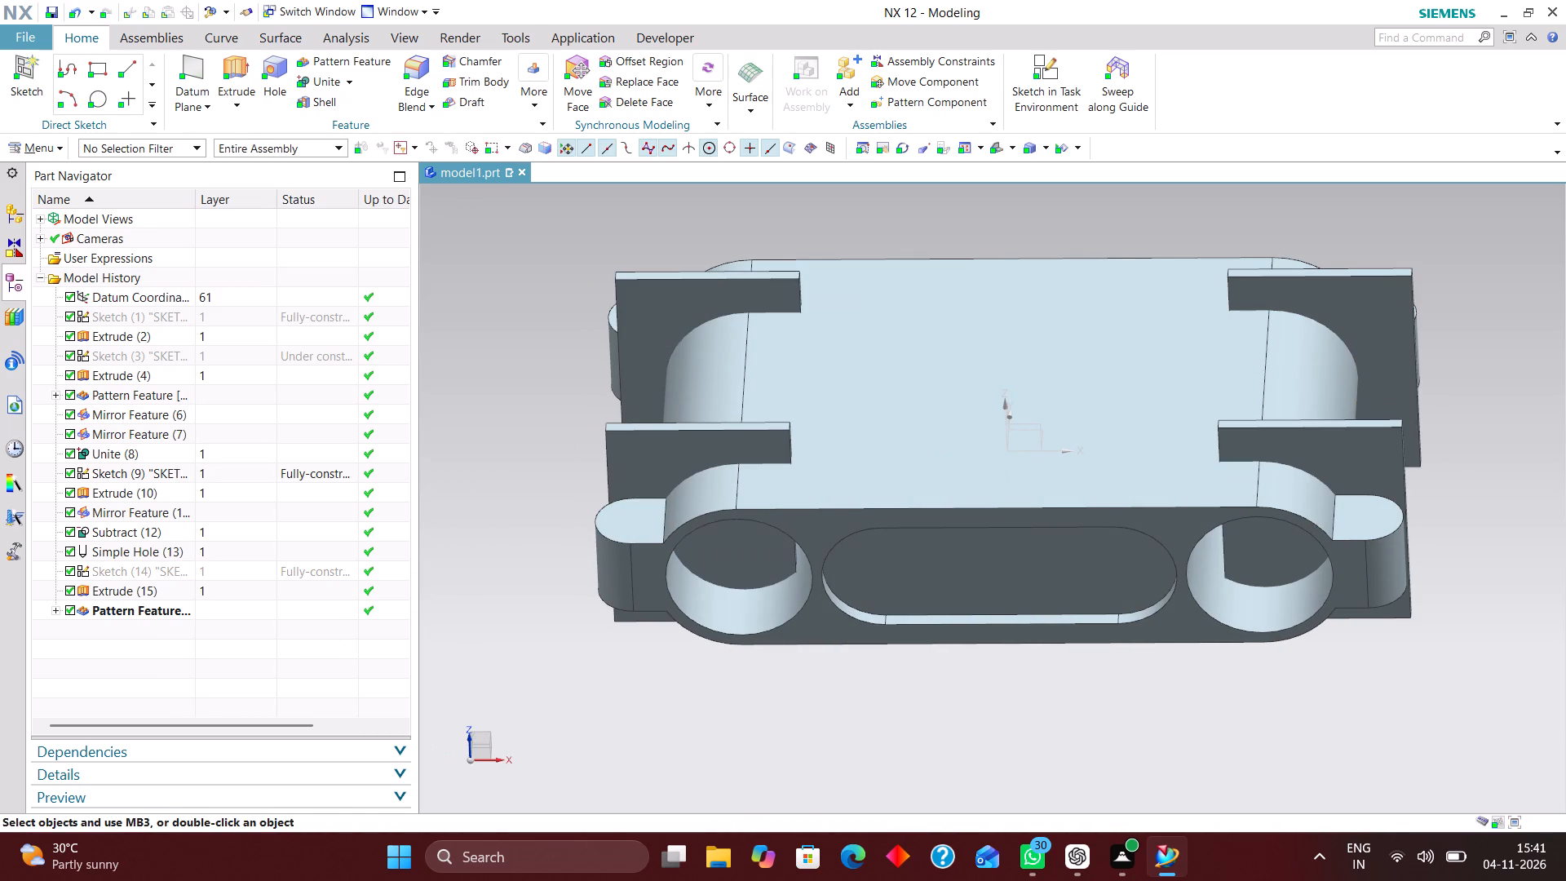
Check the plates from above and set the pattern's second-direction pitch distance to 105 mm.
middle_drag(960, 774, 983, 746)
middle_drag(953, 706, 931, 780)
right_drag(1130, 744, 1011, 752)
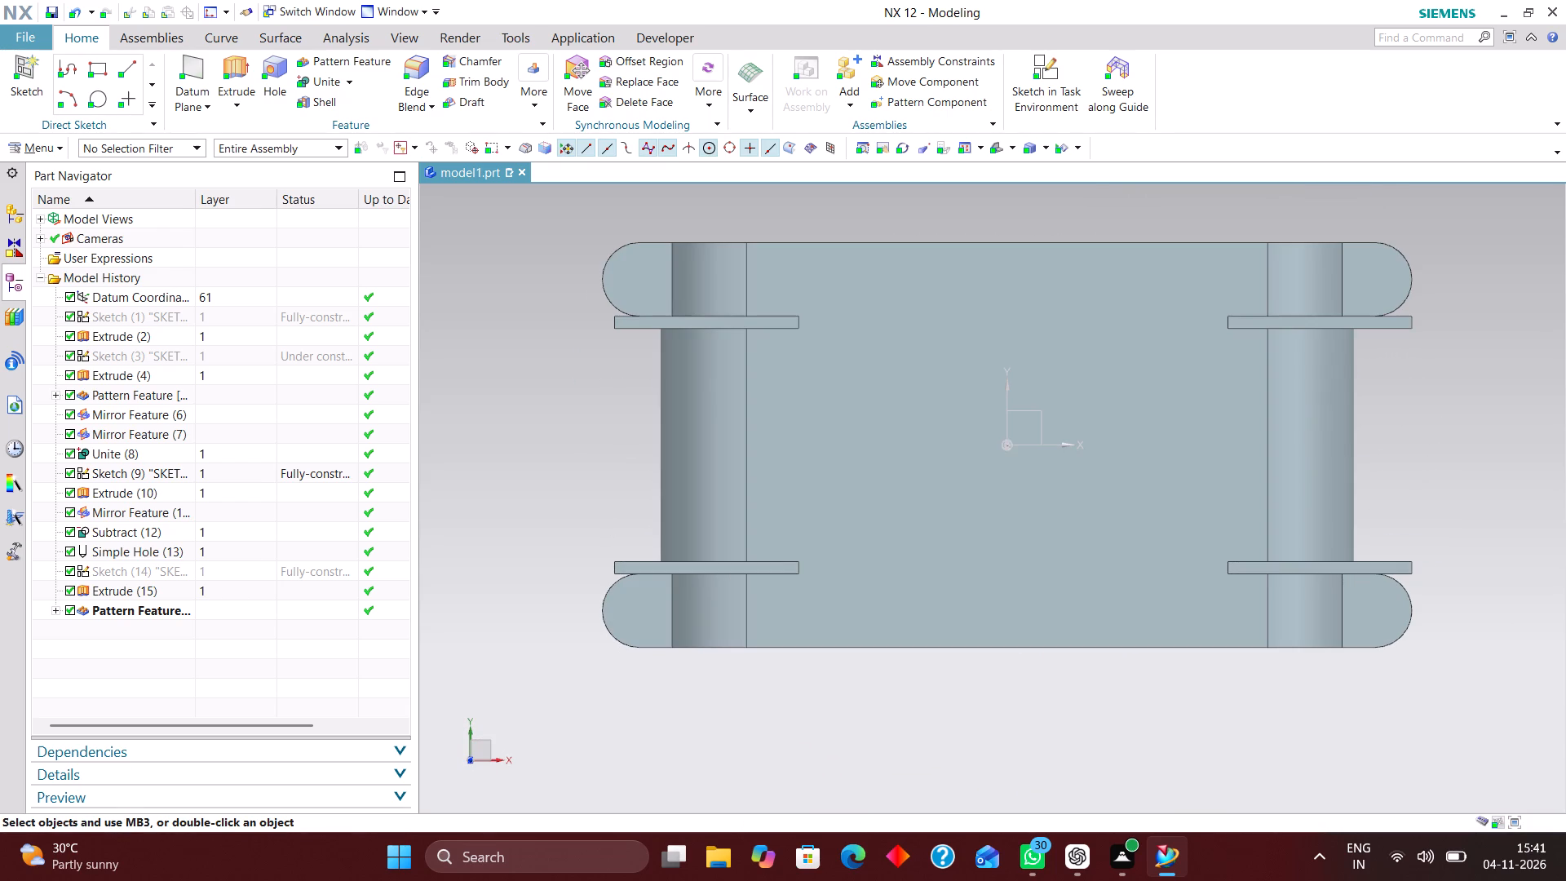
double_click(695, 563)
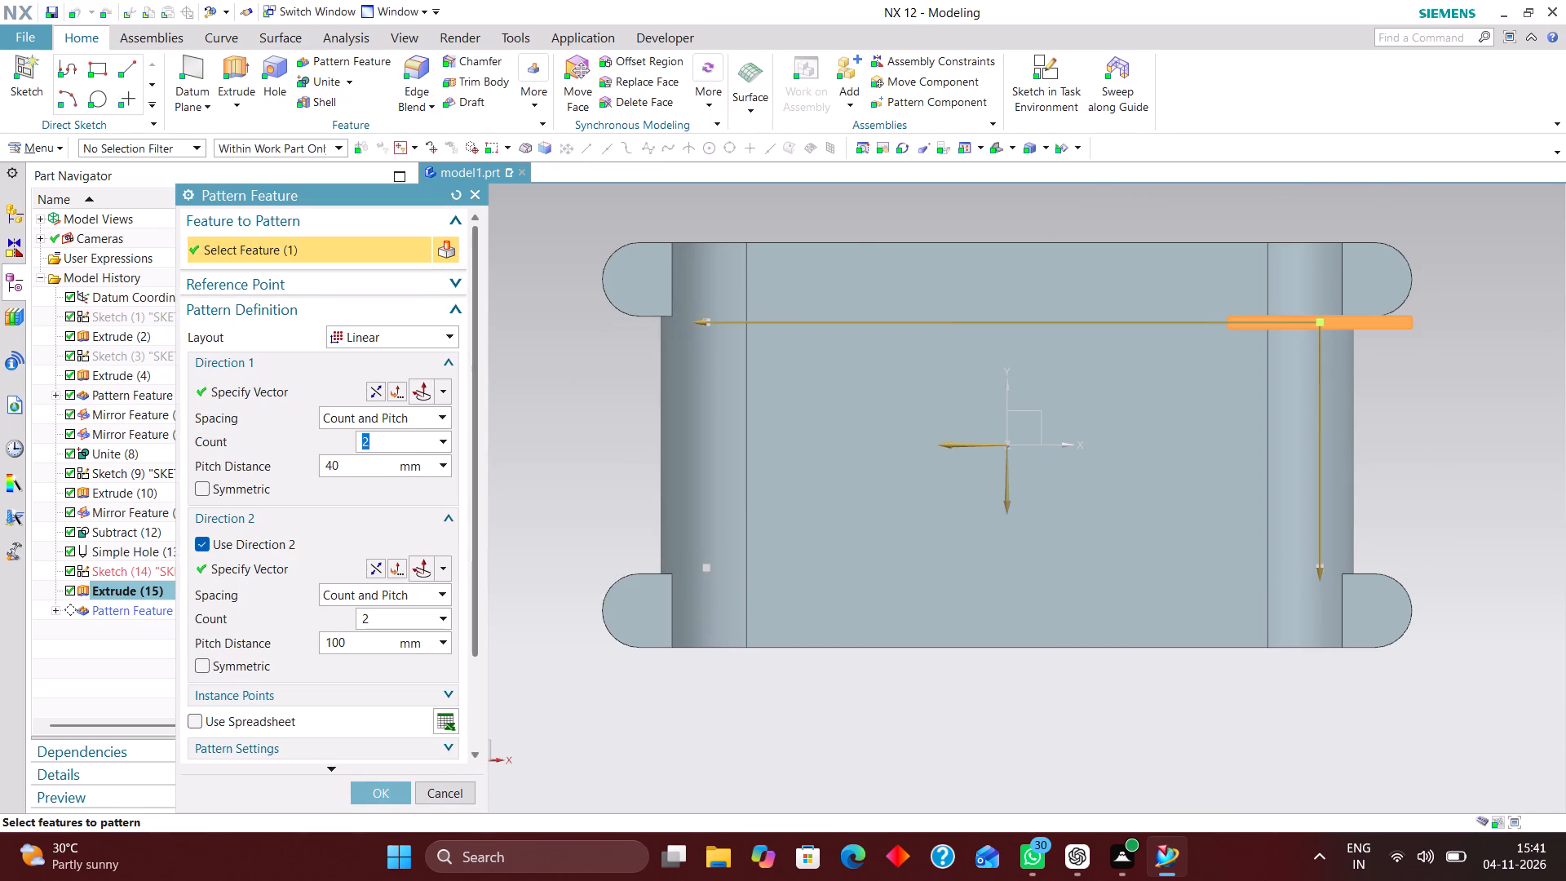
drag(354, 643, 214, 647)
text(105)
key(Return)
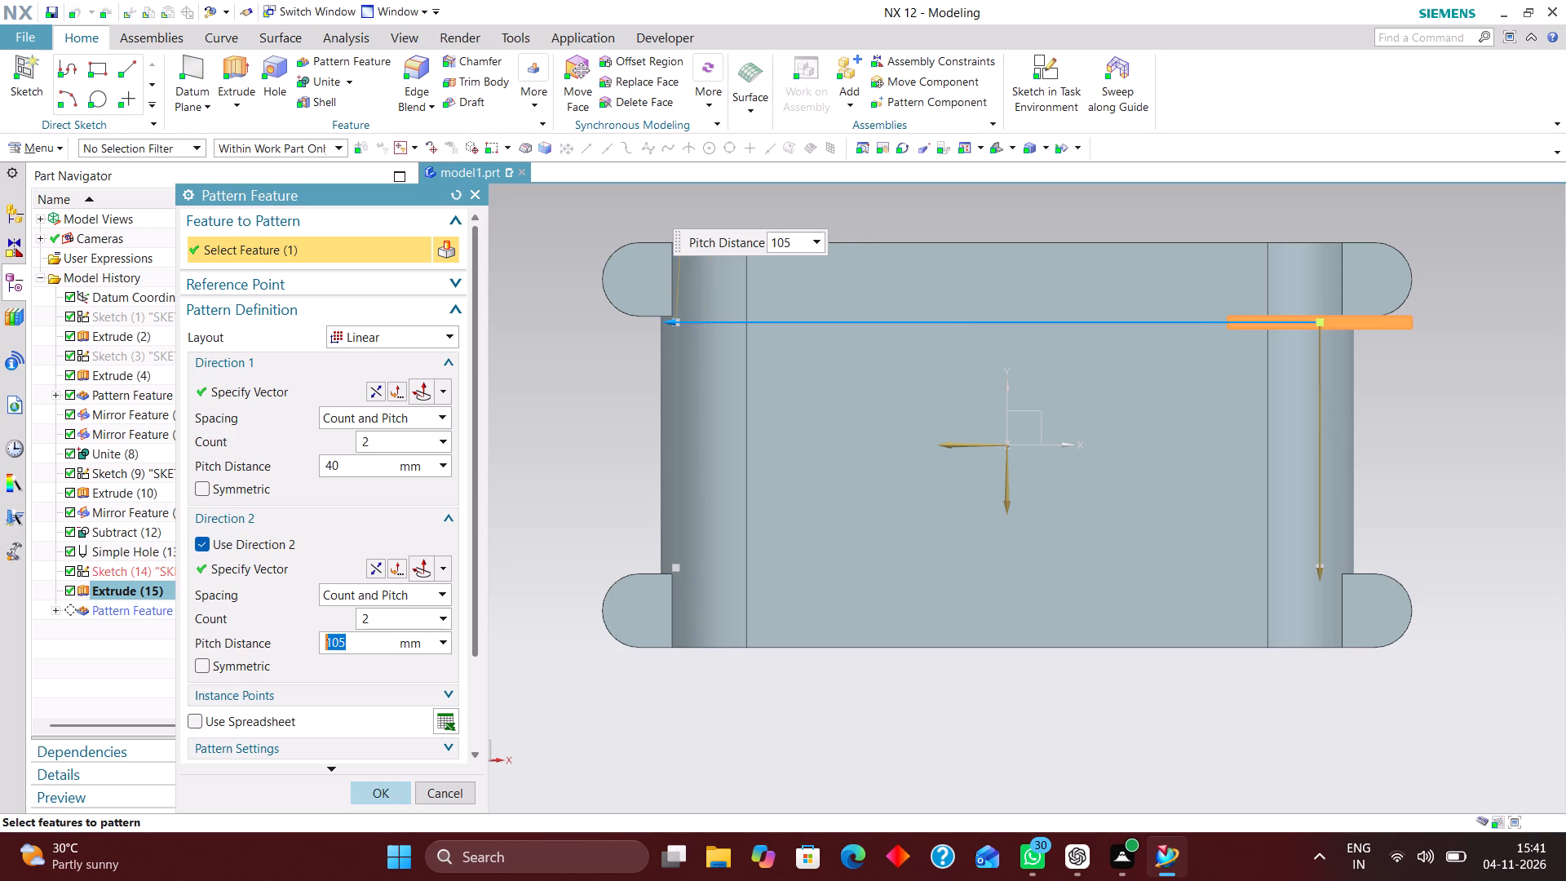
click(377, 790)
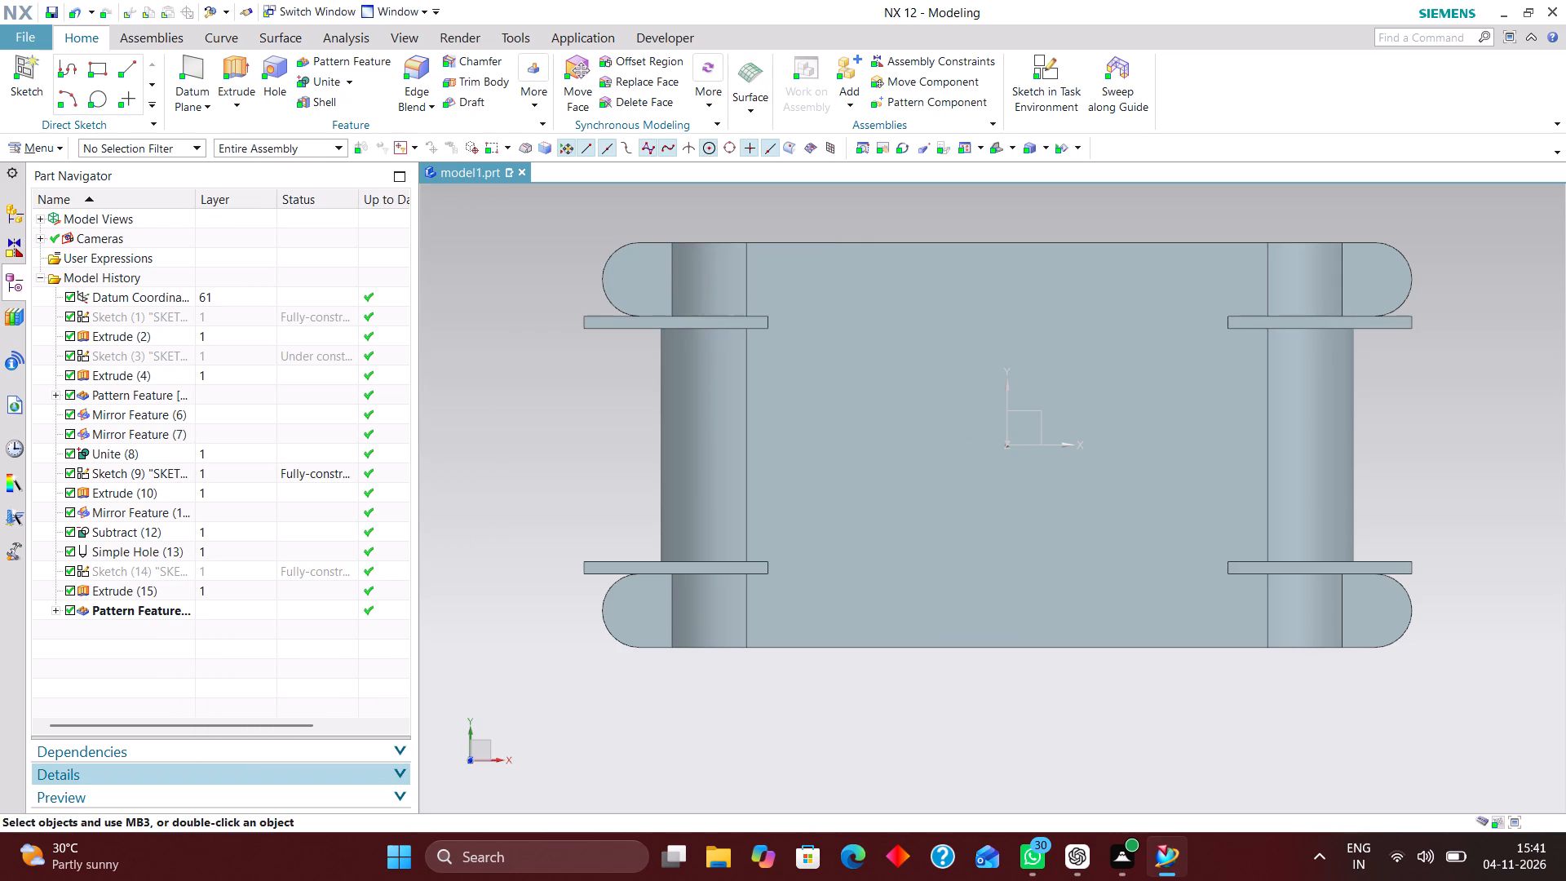
Set the plate pattern's second-direction pitch distance to 102 mm.
double_click(598, 570)
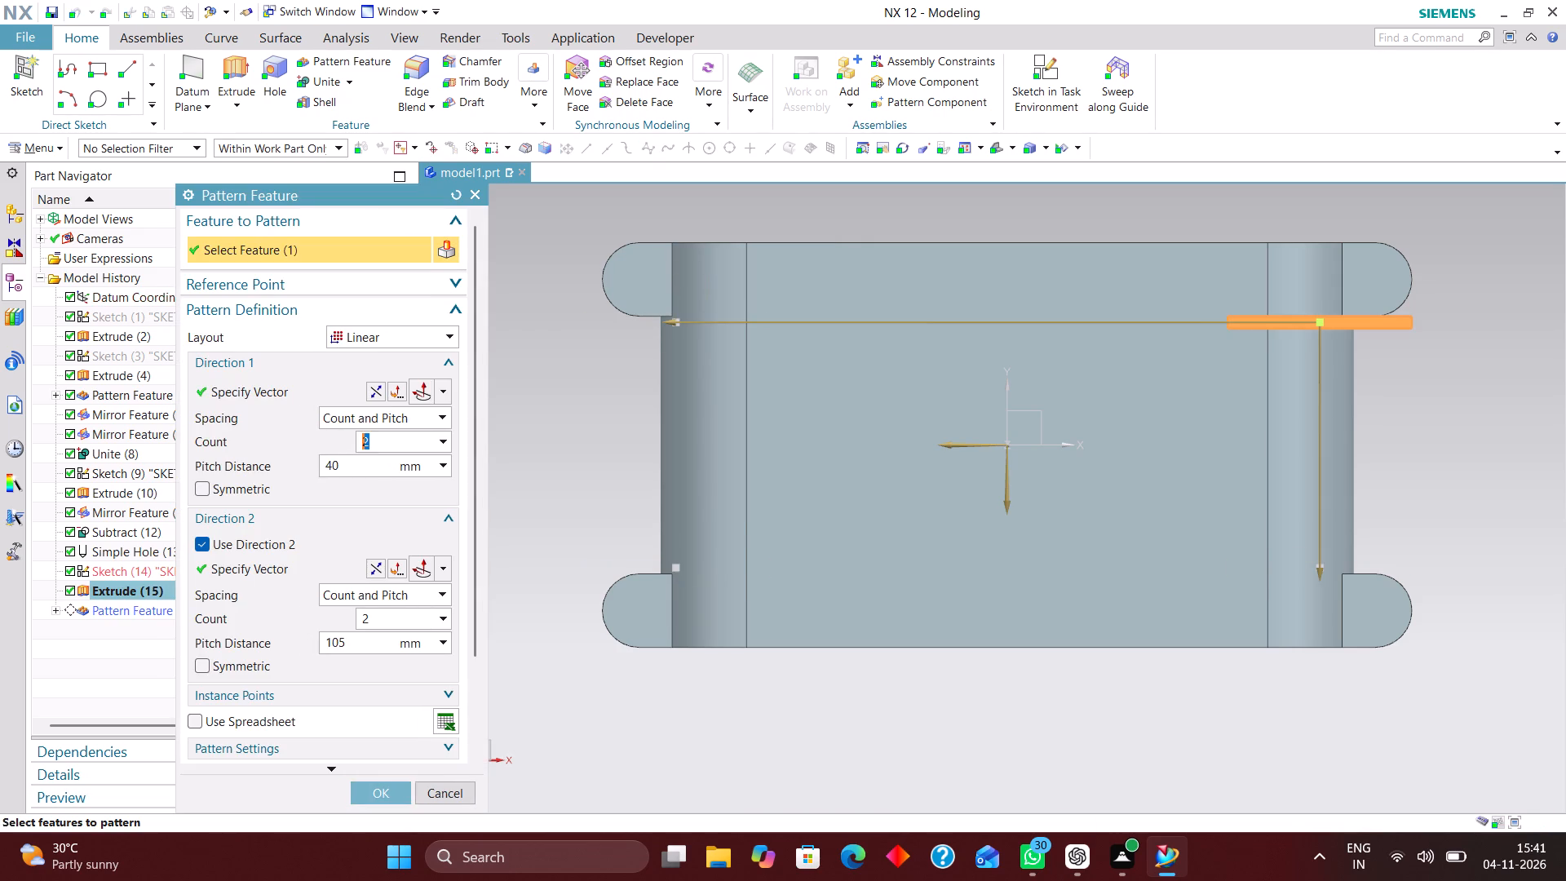
drag(364, 637, 274, 643)
text(102)
key(Return)
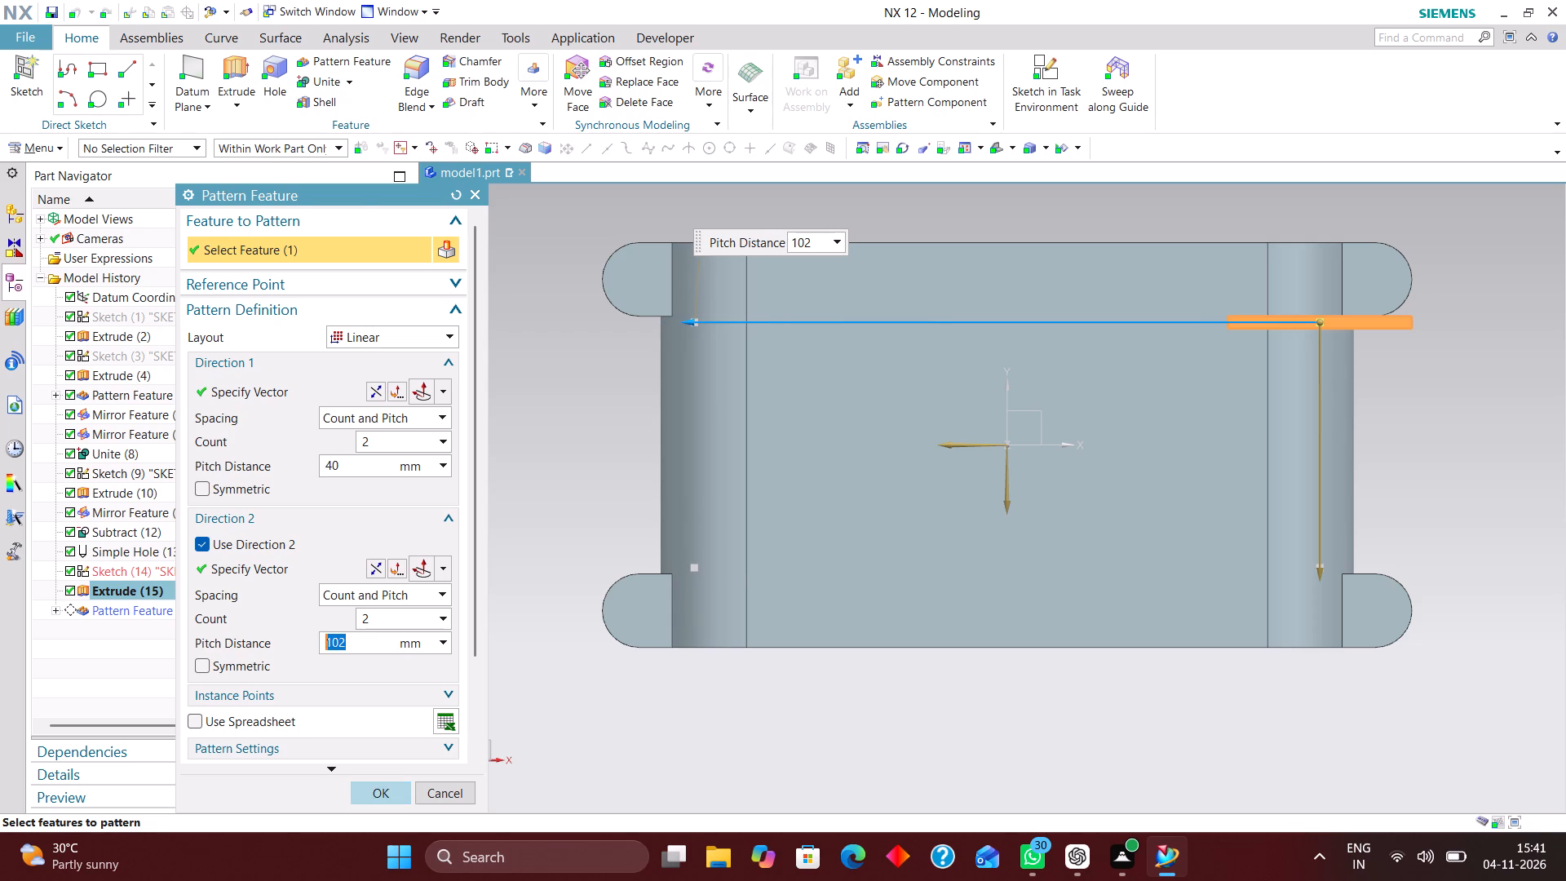
click(381, 795)
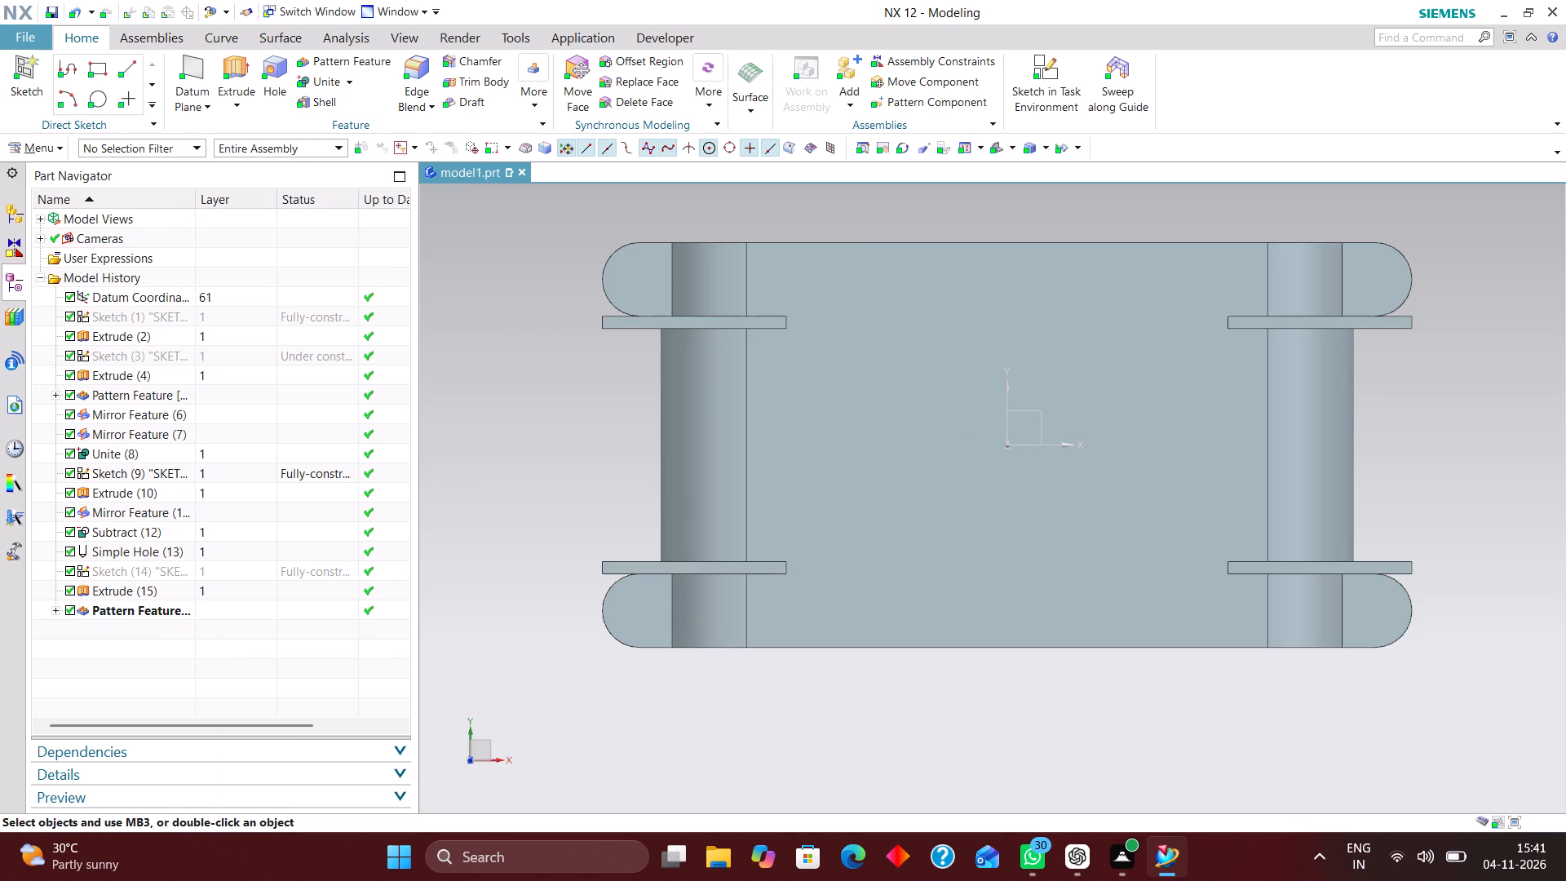
Subtract all four thin plates from the lugged base body to cut slots beside the lugs.
middle_drag(838, 790, 835, 654)
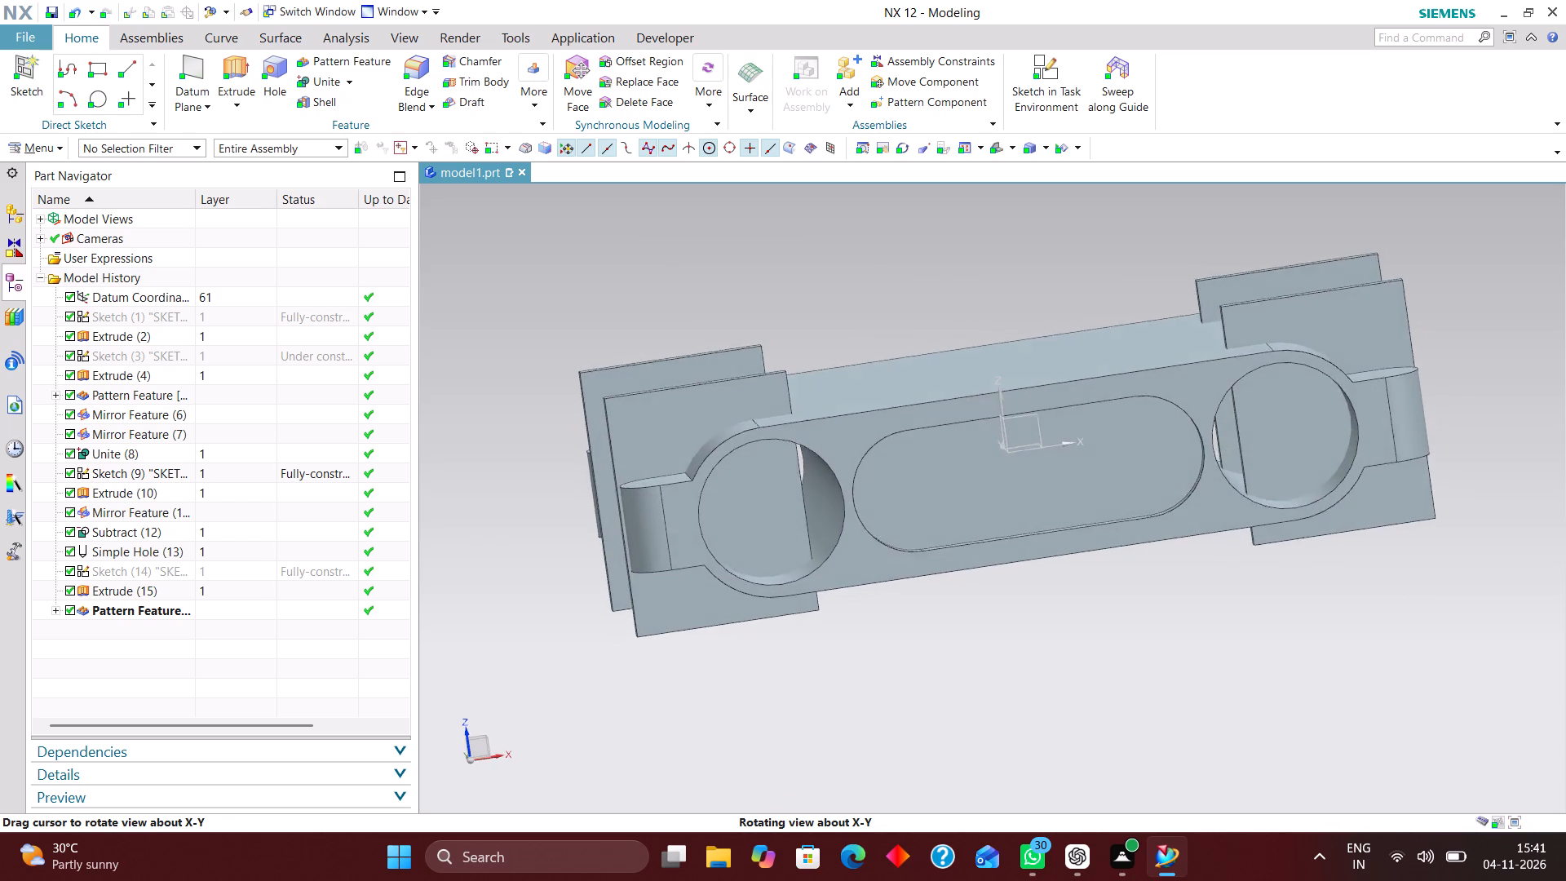
middle_drag(835, 654, 813, 679)
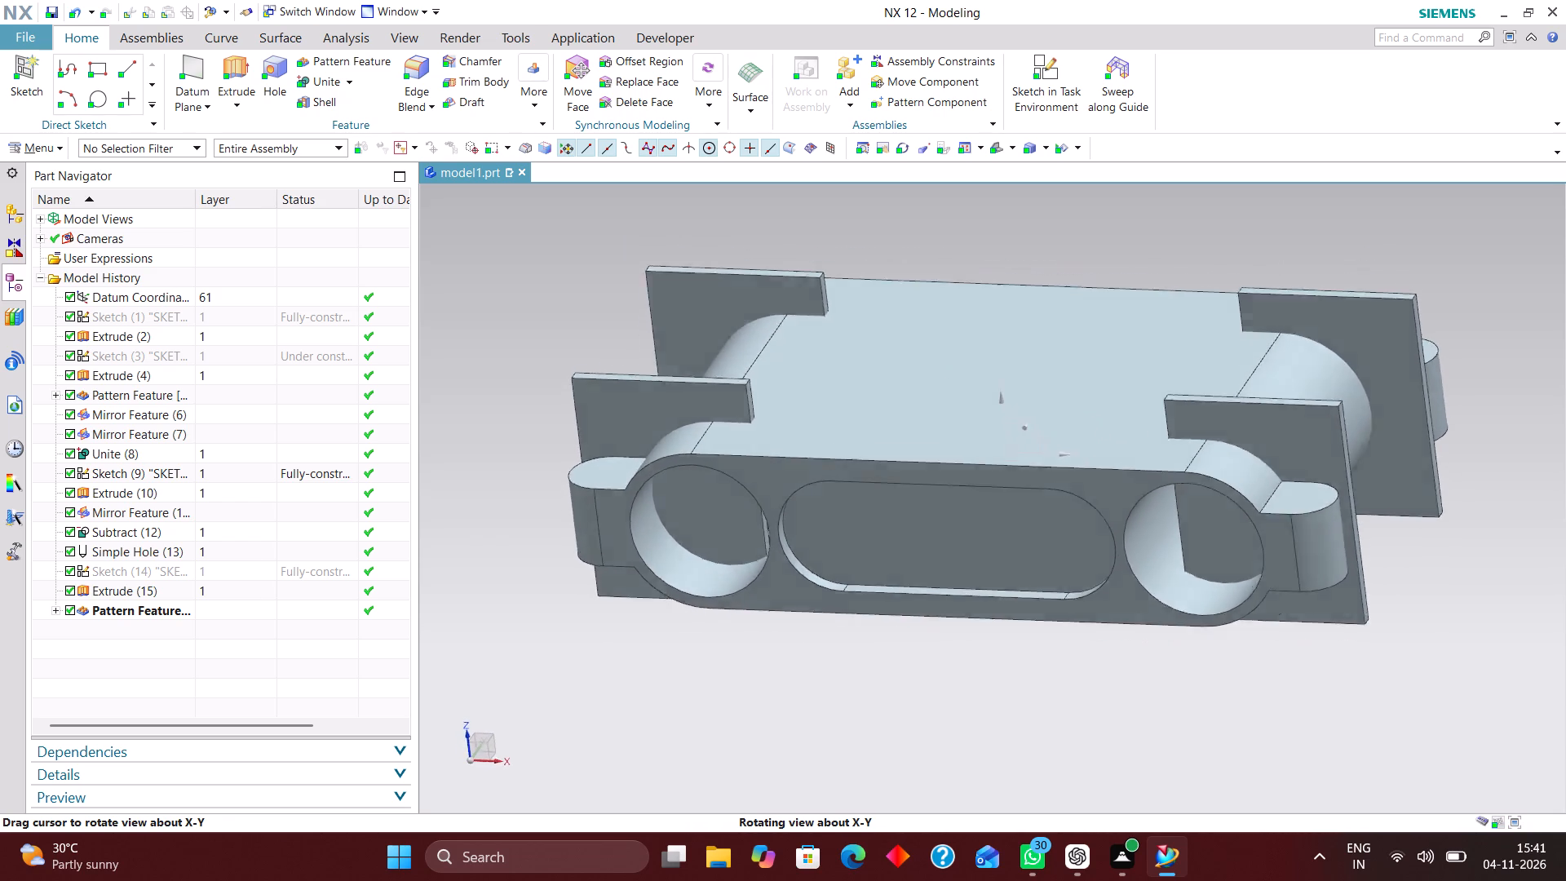
middle_drag(813, 679, 827, 661)
middle_drag(825, 668, 804, 688)
scroll(803, 687, up, 1)
click(352, 82)
click(367, 124)
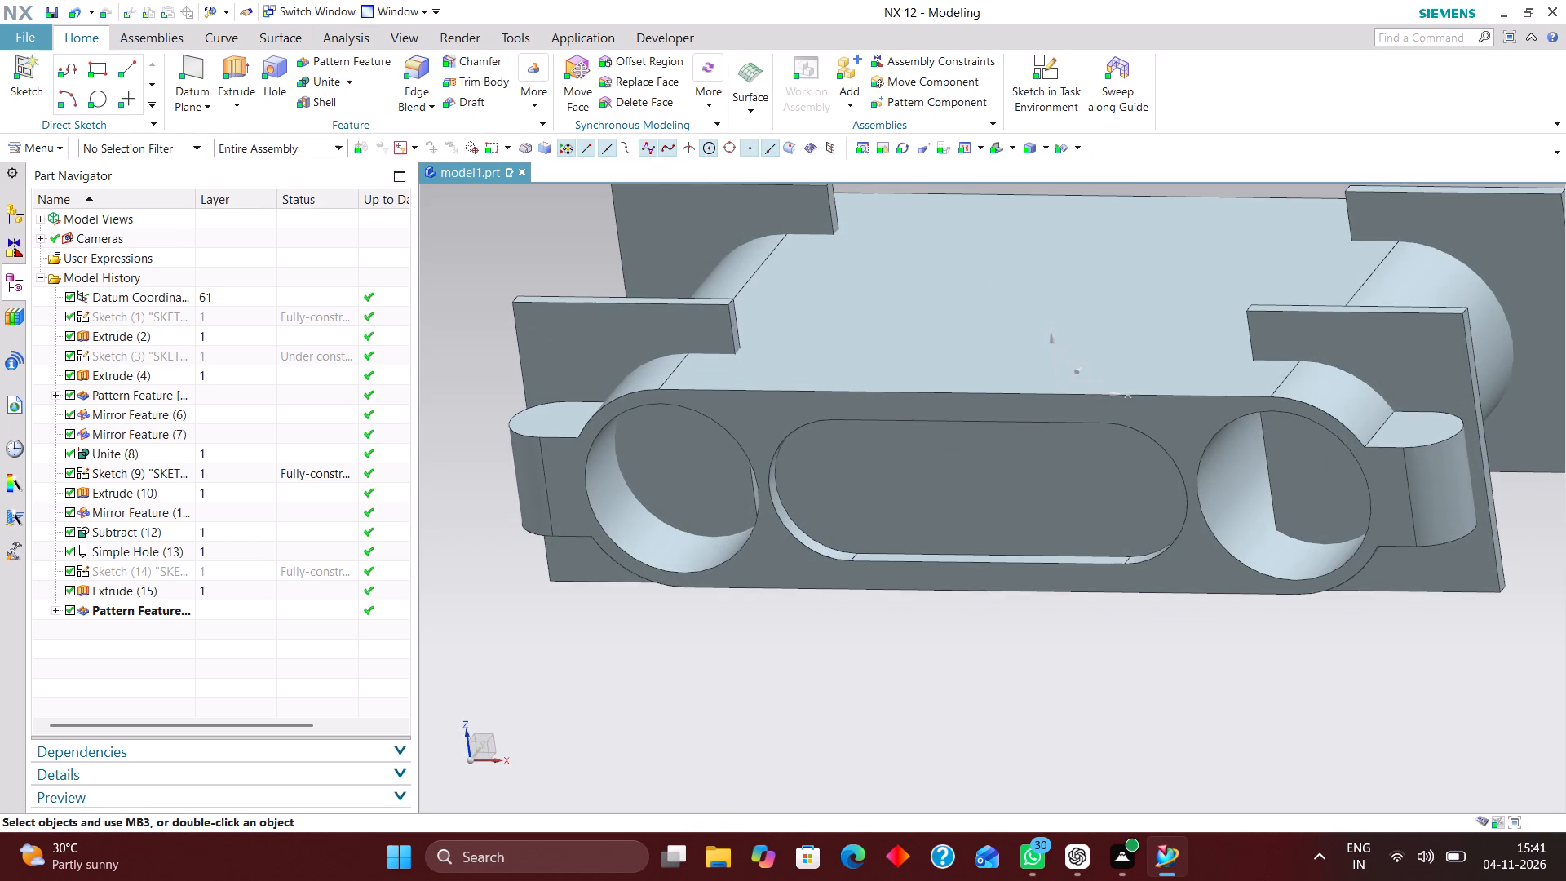
click(896, 283)
scroll(678, 547, down, 3)
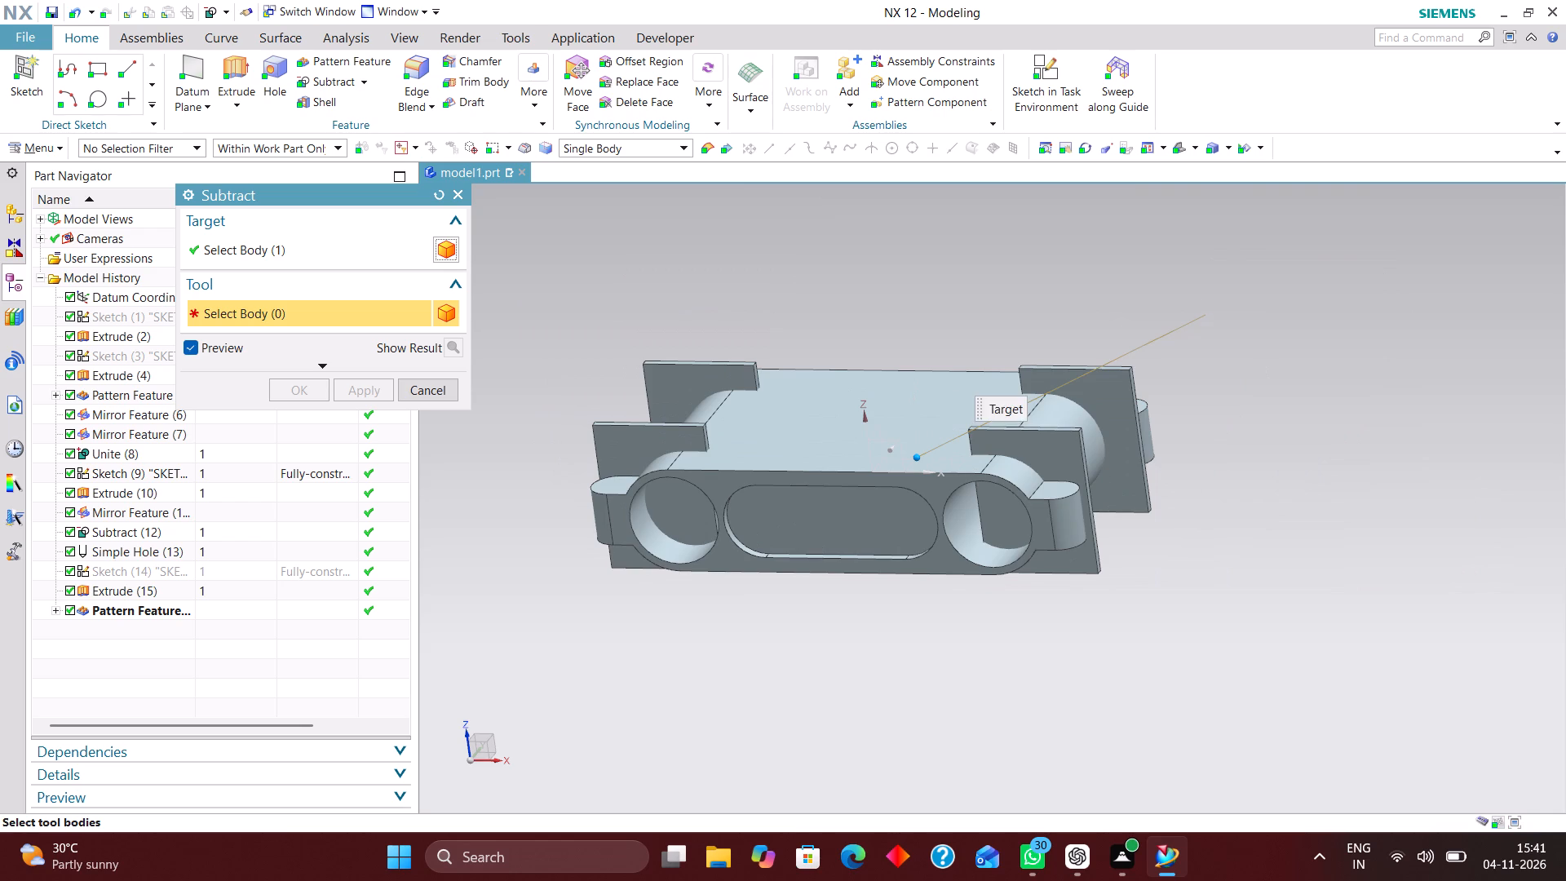
click(1074, 445)
click(1128, 379)
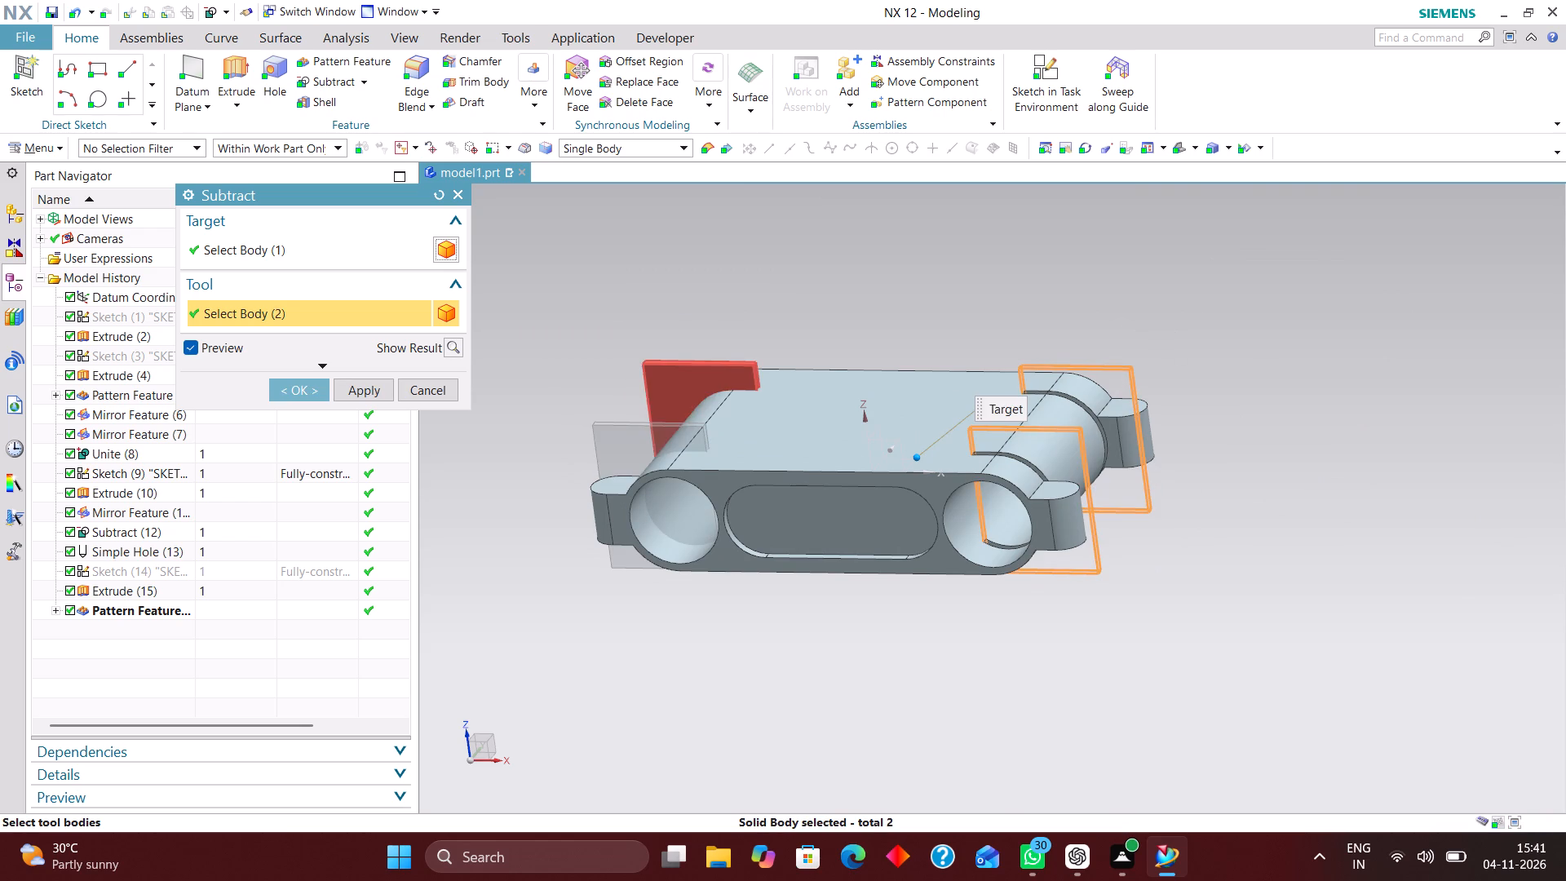
click(715, 377)
click(646, 422)
click(294, 392)
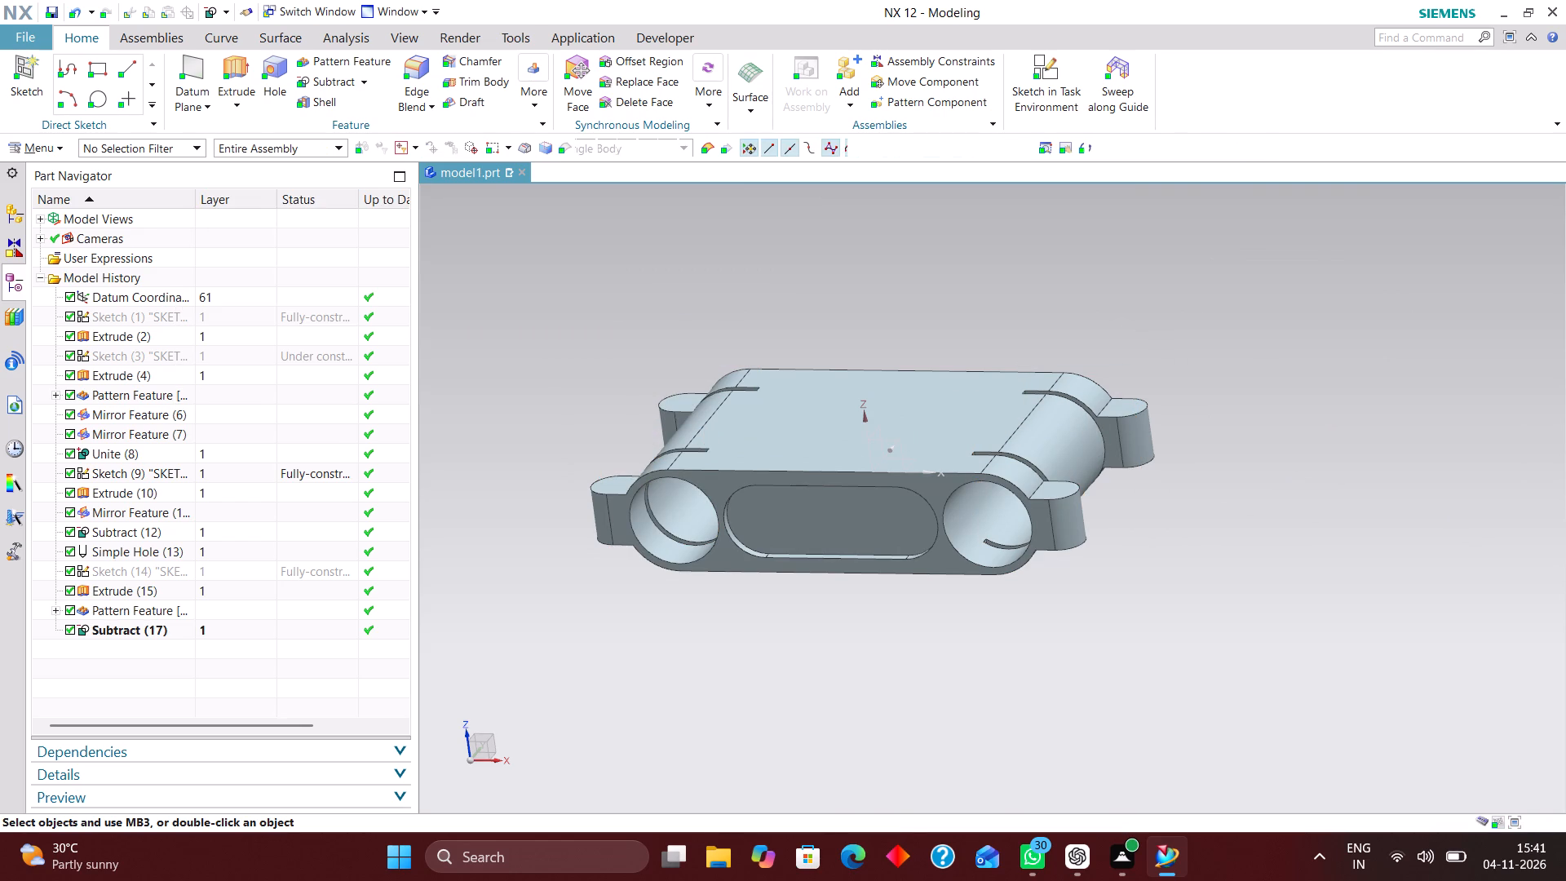
Examine the four slot cuts beside the lugs and inside the through holes in a trimetric view.
middle_drag(1163, 468, 1152, 535)
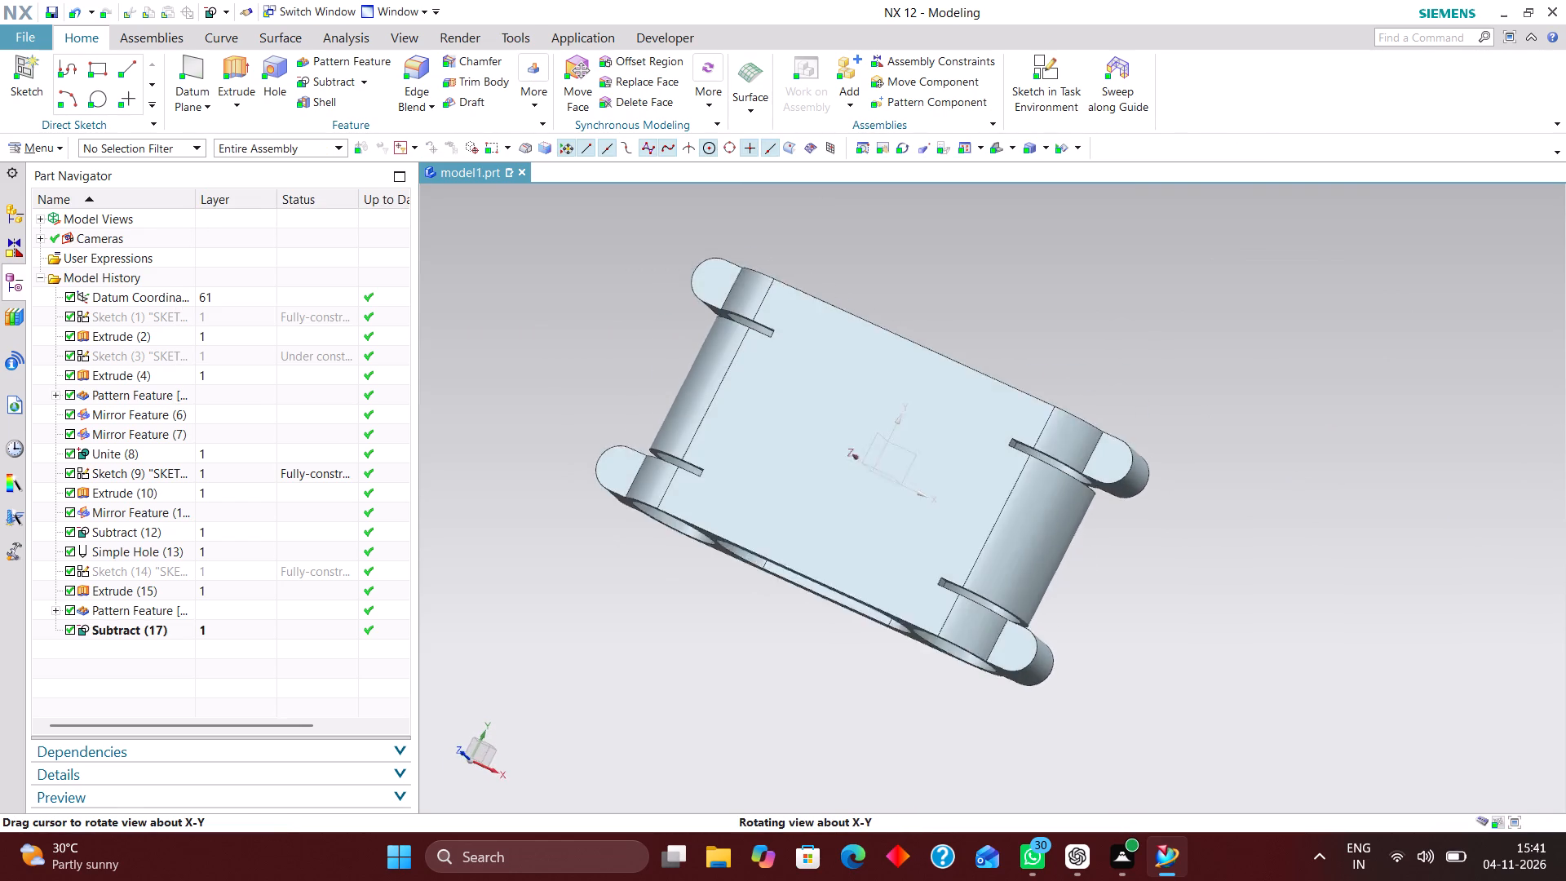
middle_drag(1152, 535, 1152, 524)
click(997, 149)
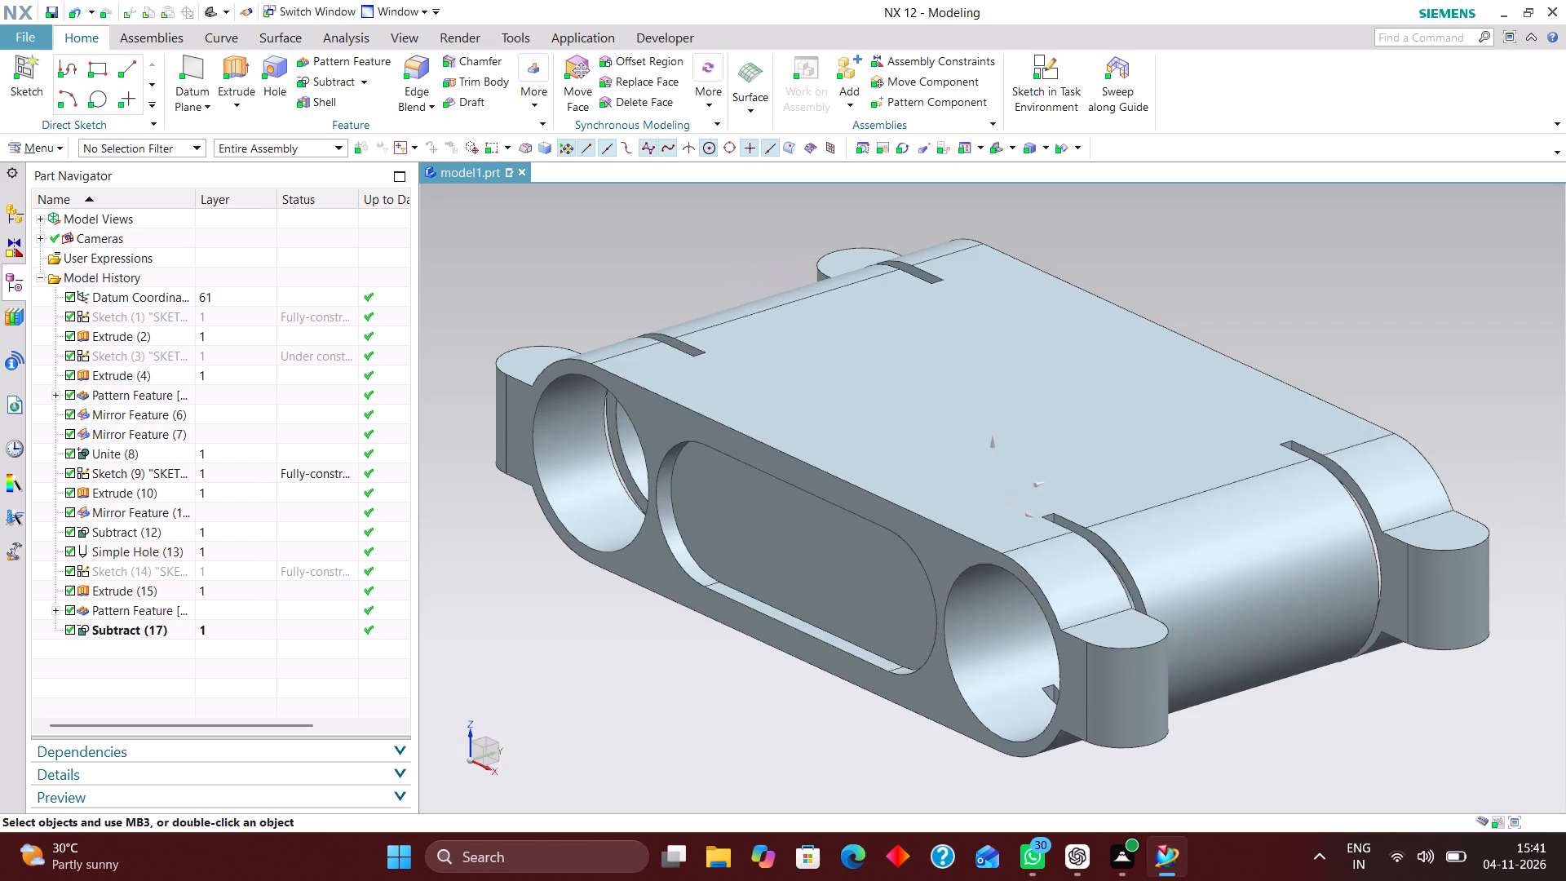
scroll(988, 475, down, 1)
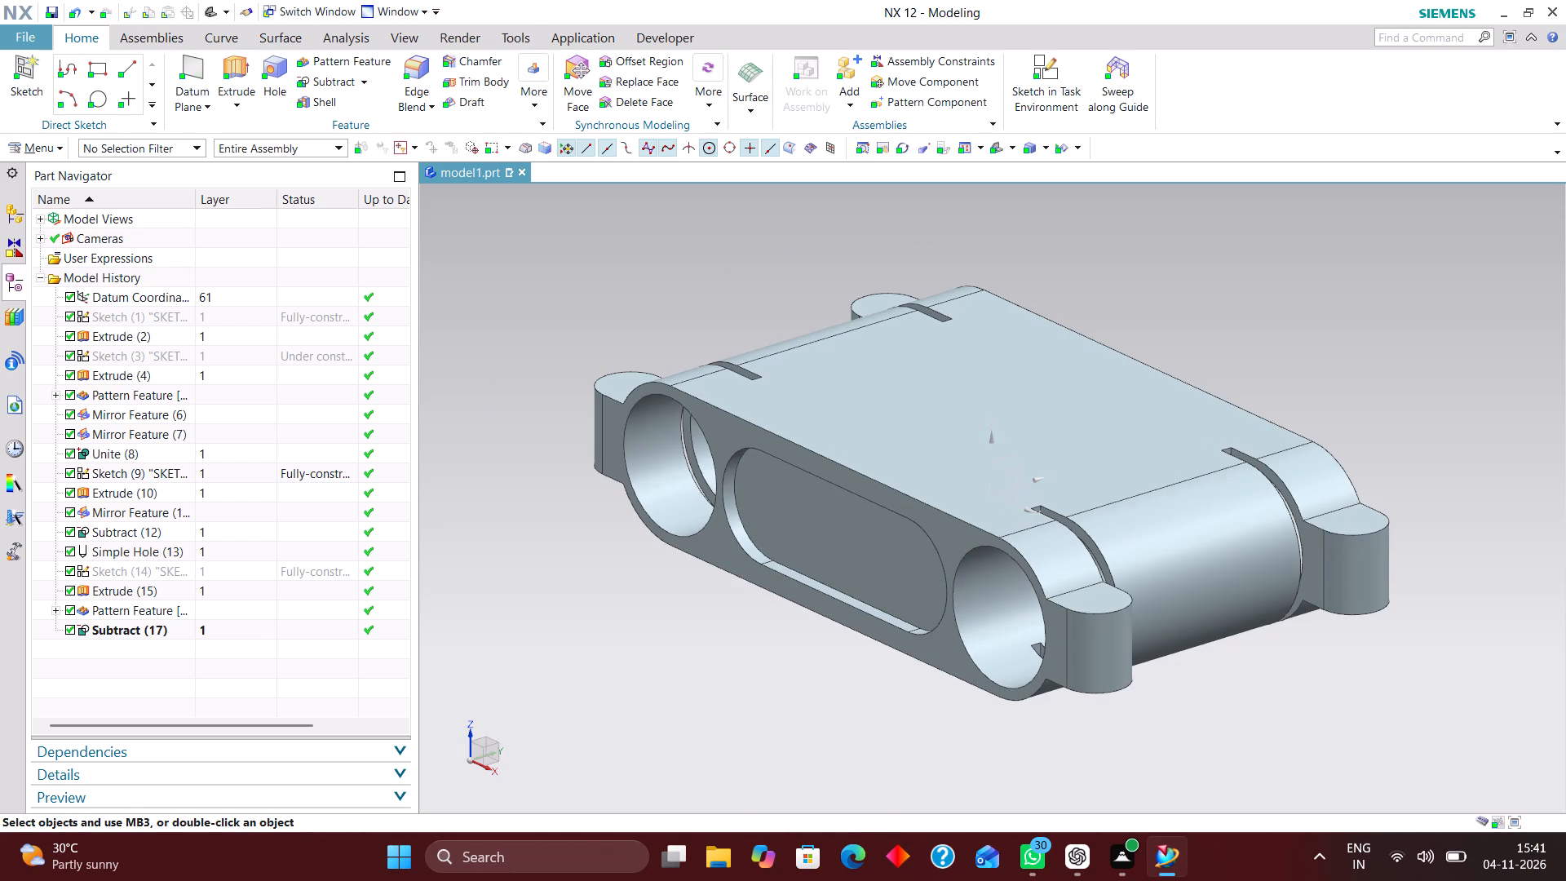
middle_click(1235, 677)
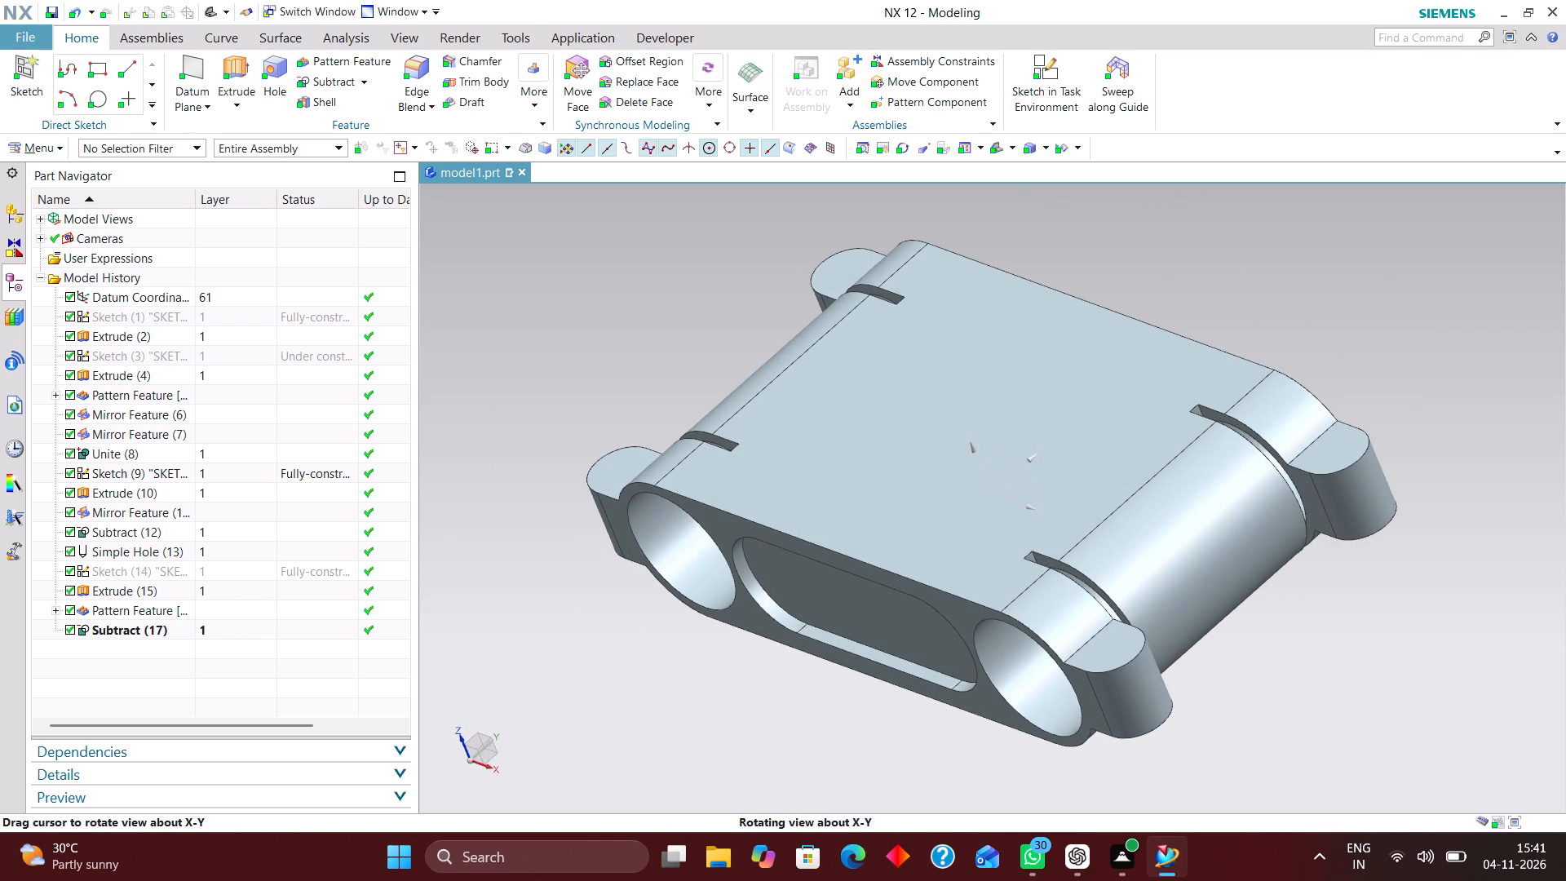
click(1000, 150)
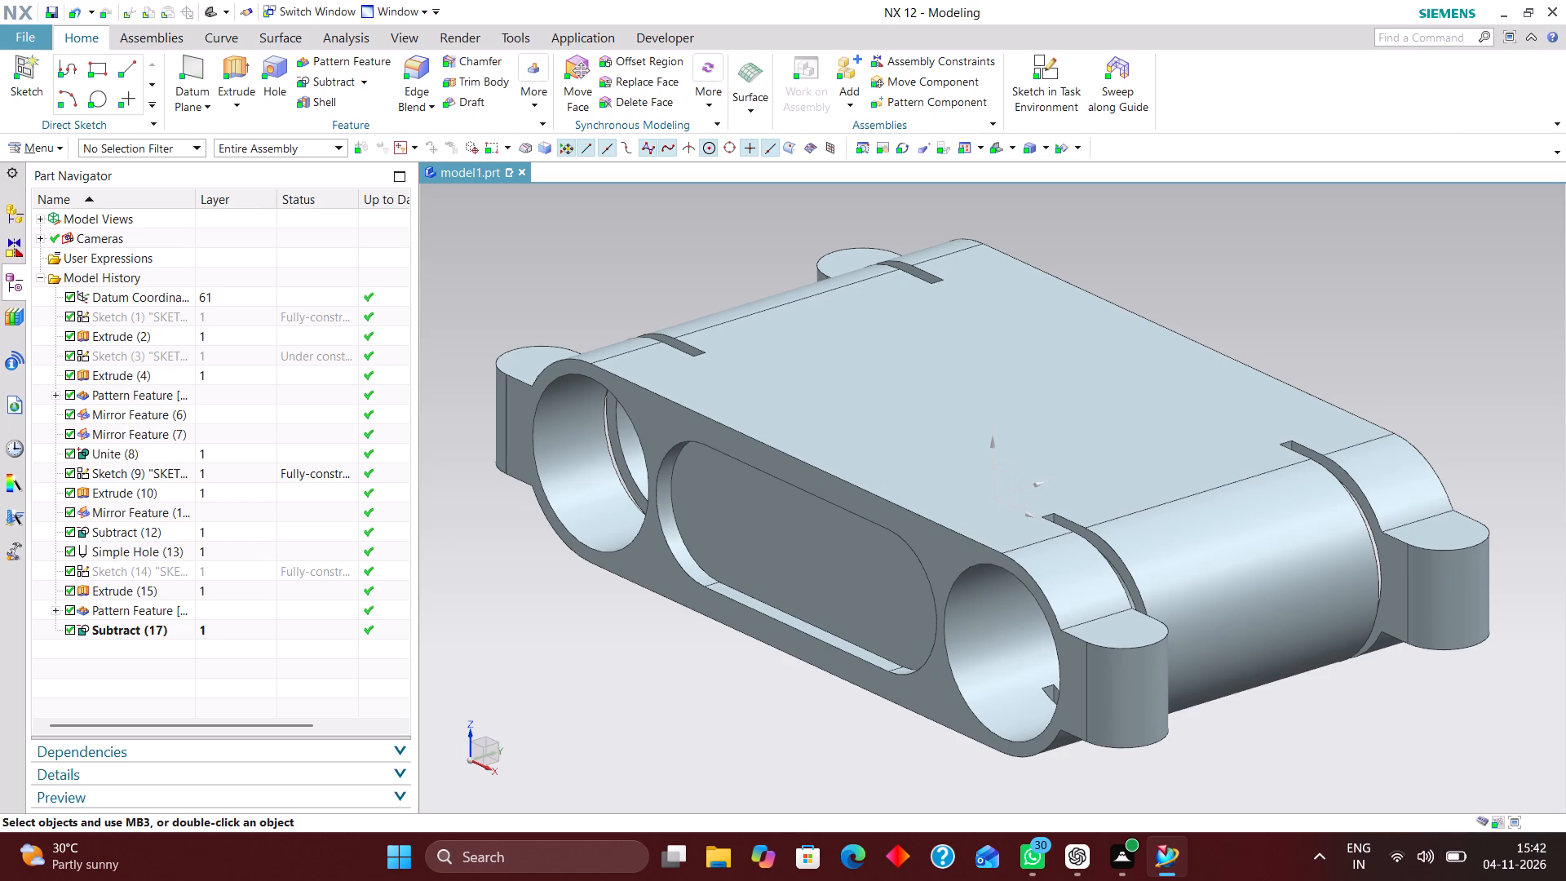
scroll(1078, 452, down, 2)
scroll(1042, 494, up, 2)
scroll(1031, 507, down, 1)
scroll(960, 529, up, 4)
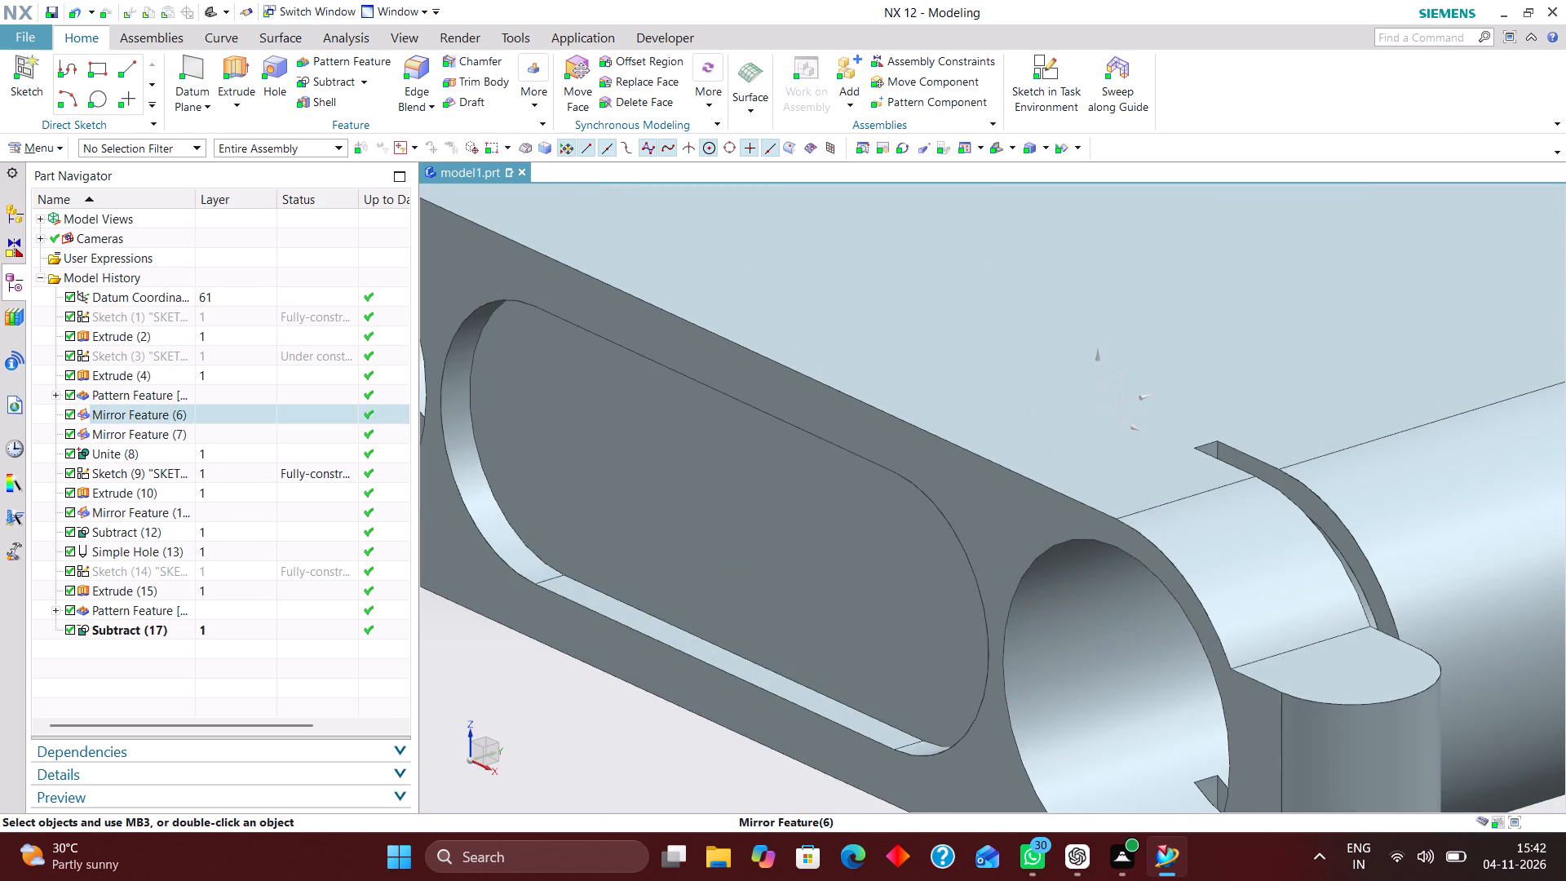
scroll(940, 529, down, 2)
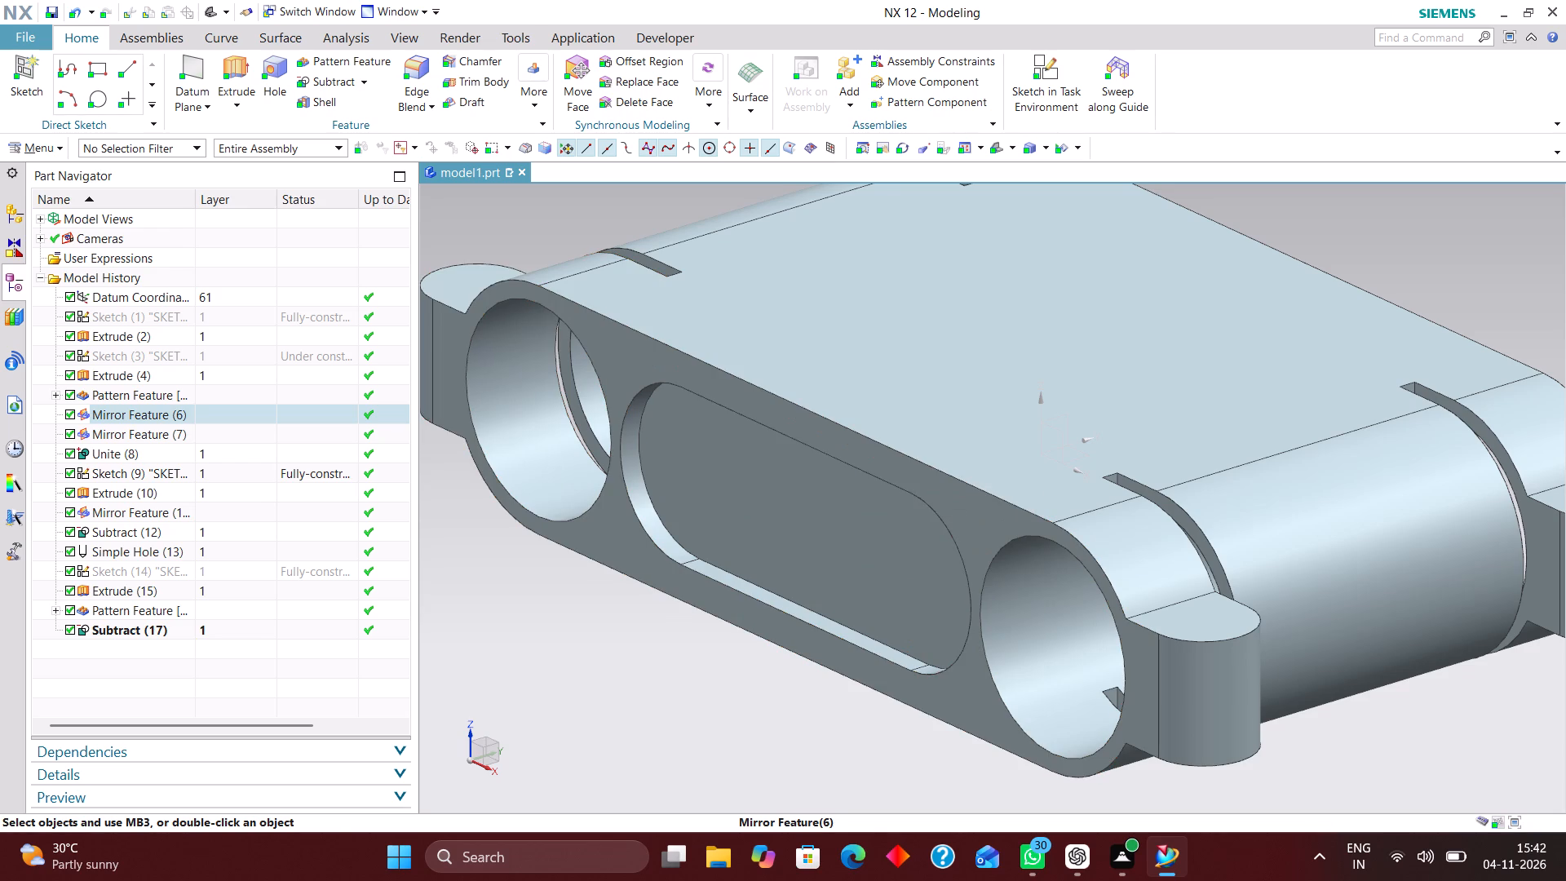
scroll(1024, 560, down, 2)
scroll(736, 502, up, 1)
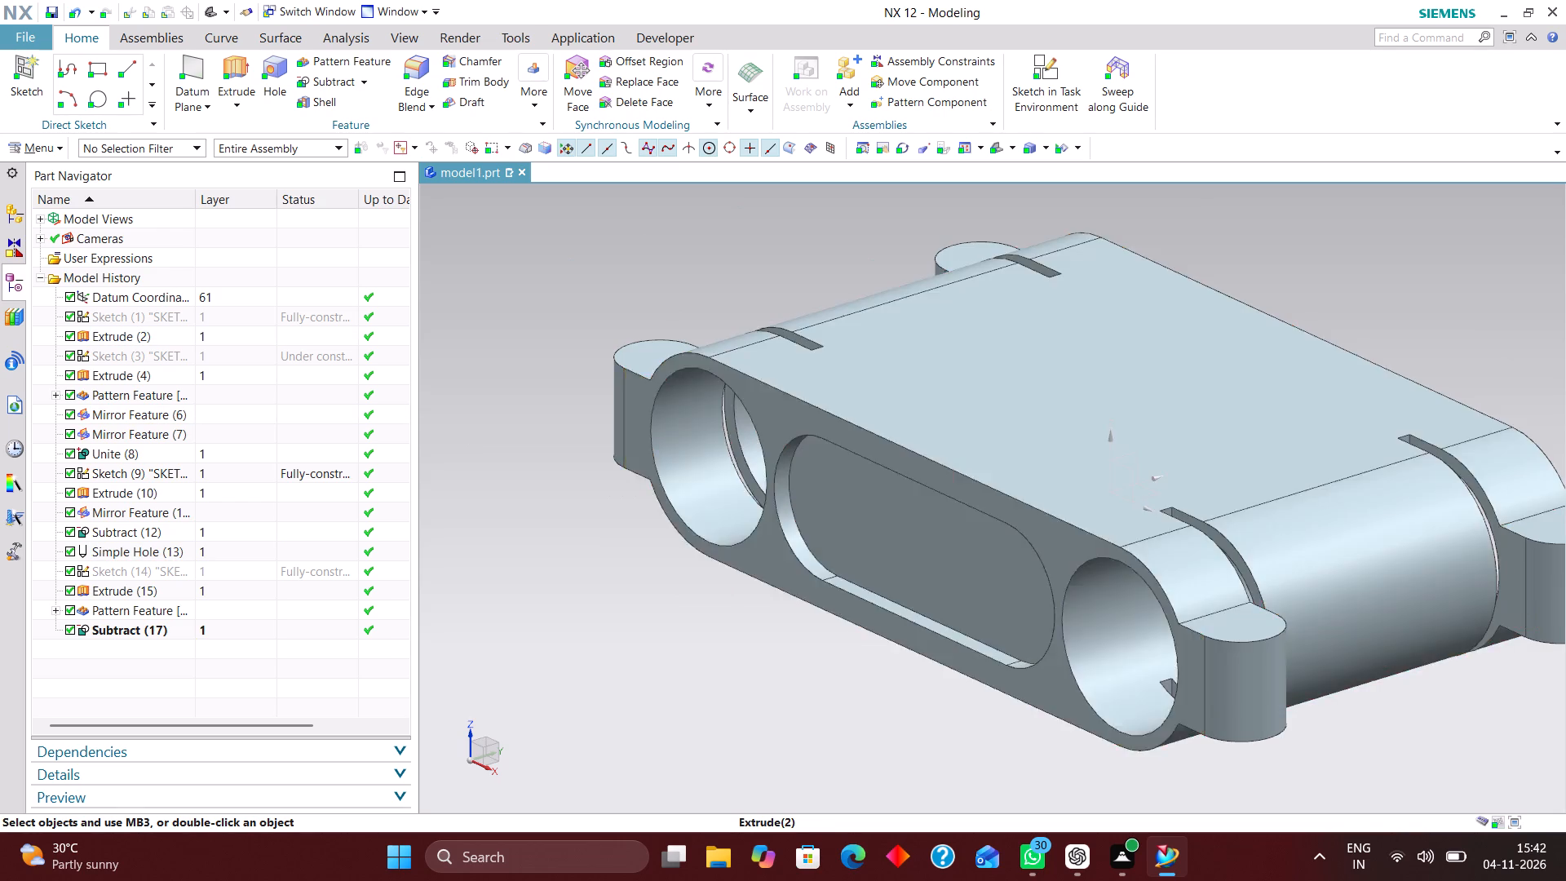
Examine the slotted body from above and from the front, and inspect the lugs, holes and pocket up close.
middle_drag(902, 619, 924, 711)
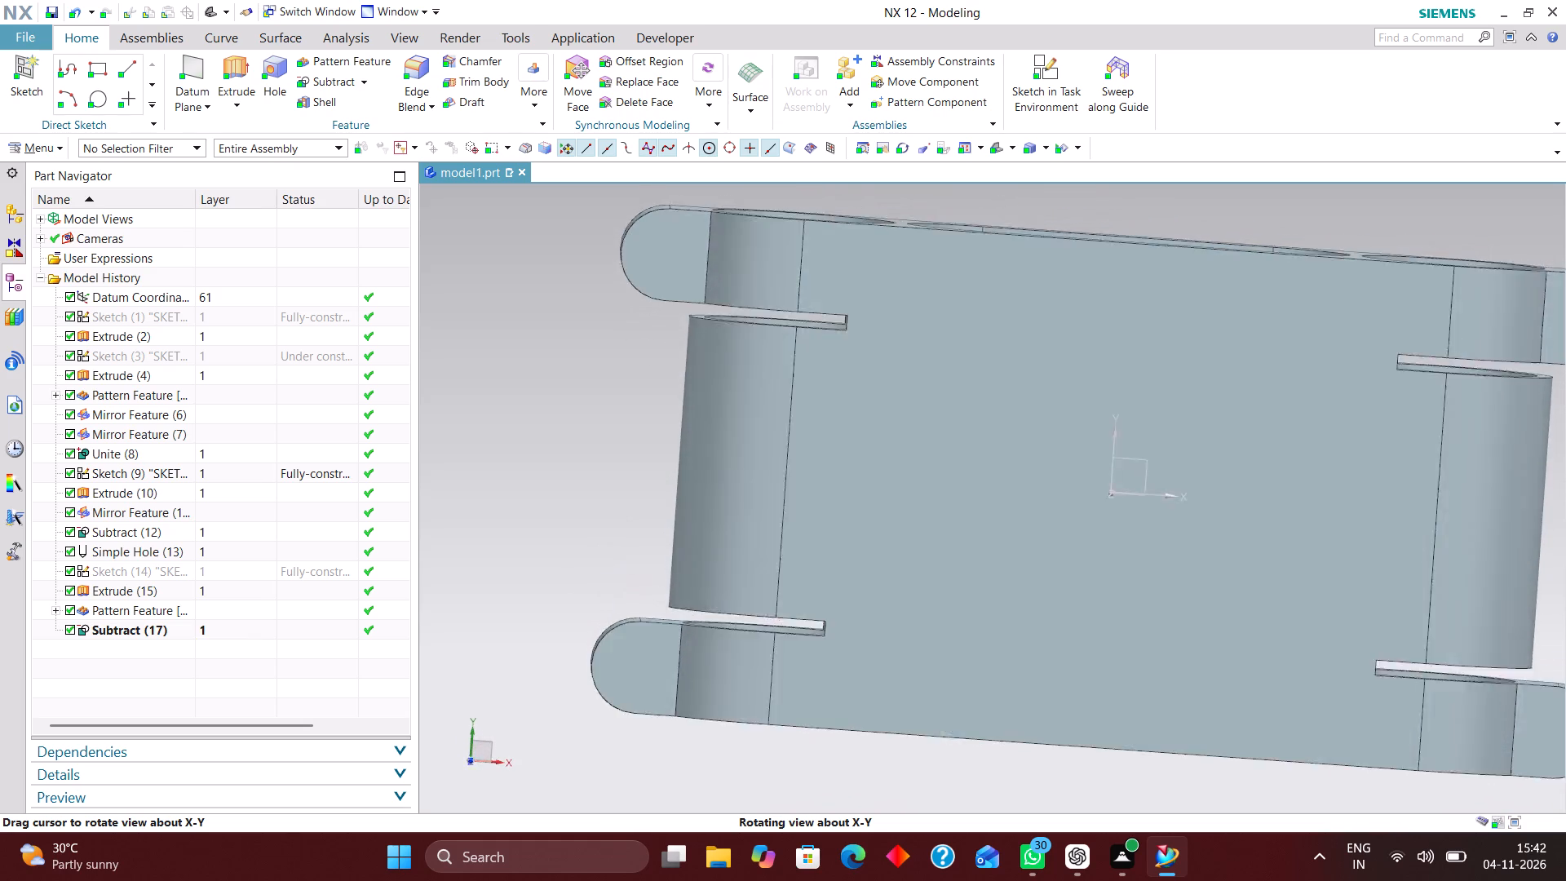
middle_drag(924, 711, 922, 716)
scroll(885, 353, down, 3)
right_drag(1329, 617, 1223, 630)
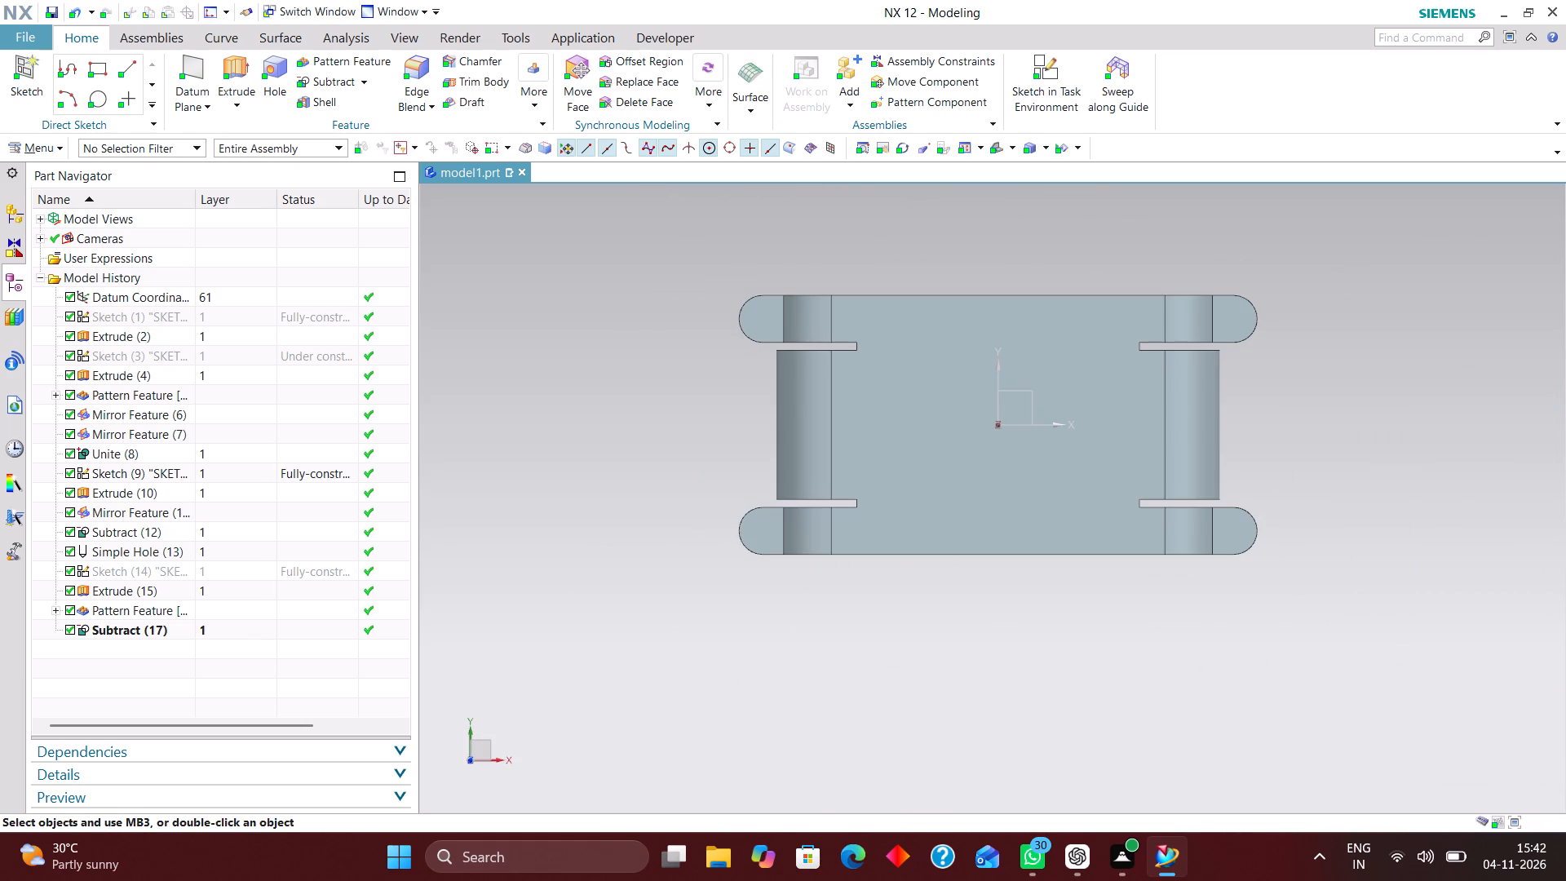
middle_drag(1268, 649, 1252, 566)
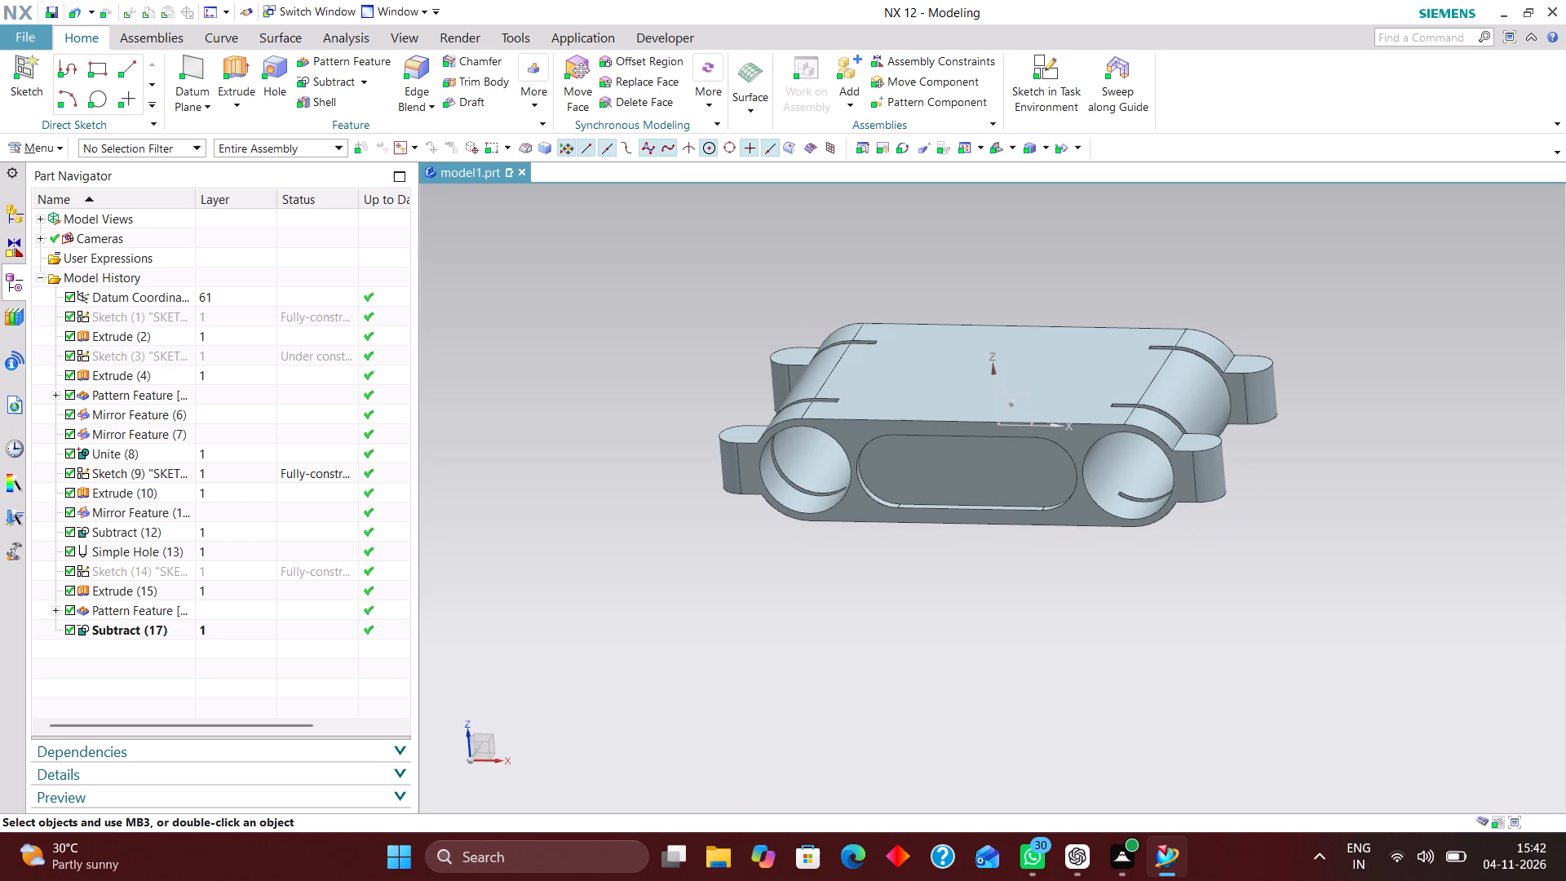
click(997, 148)
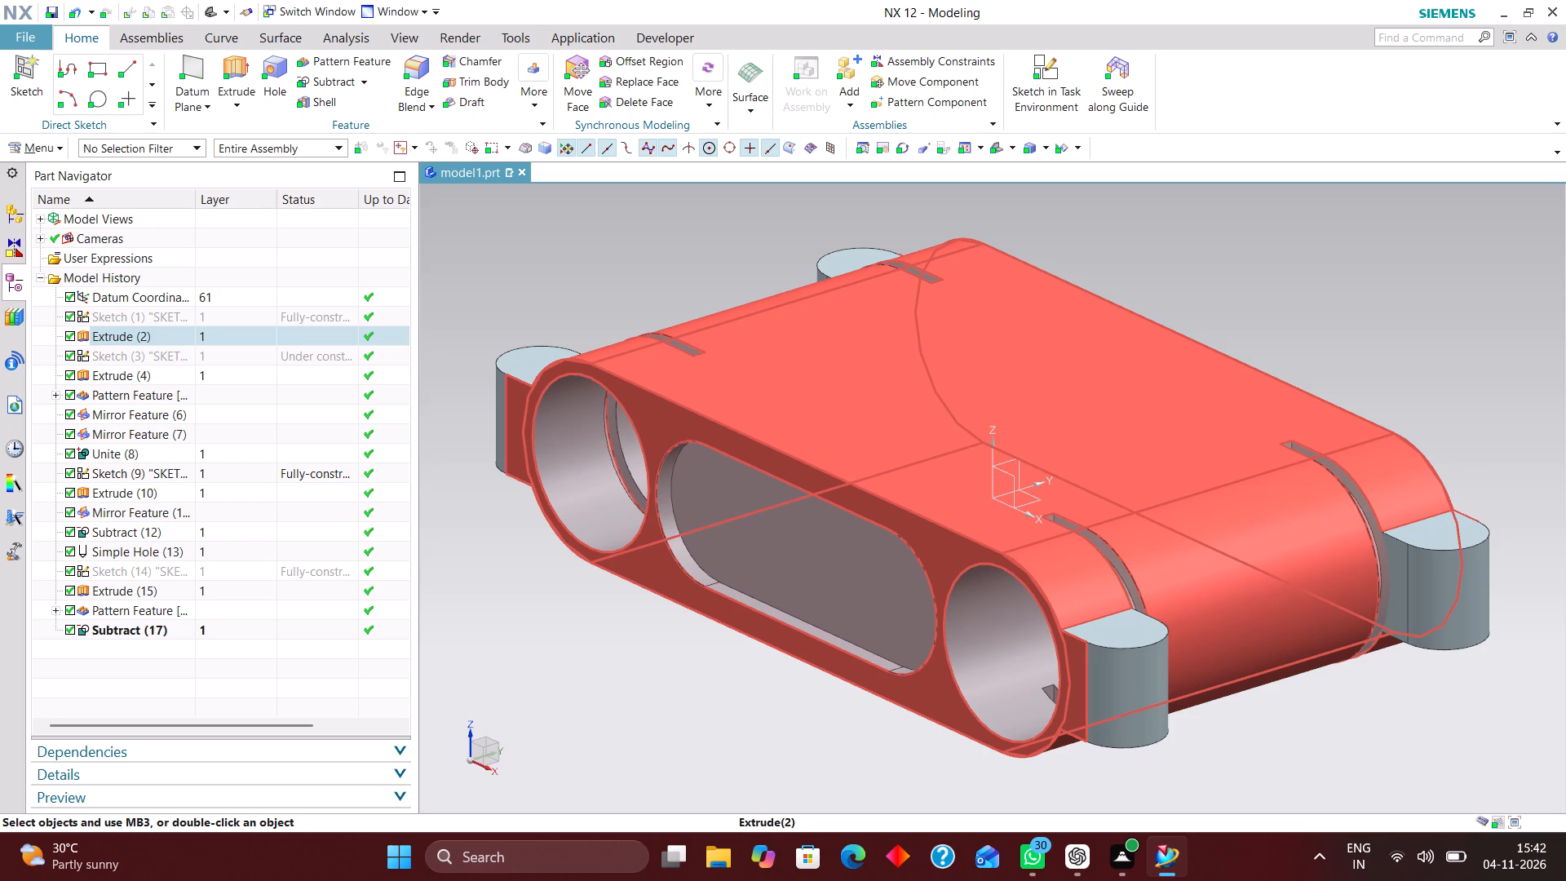
scroll(1223, 534, down, 1)
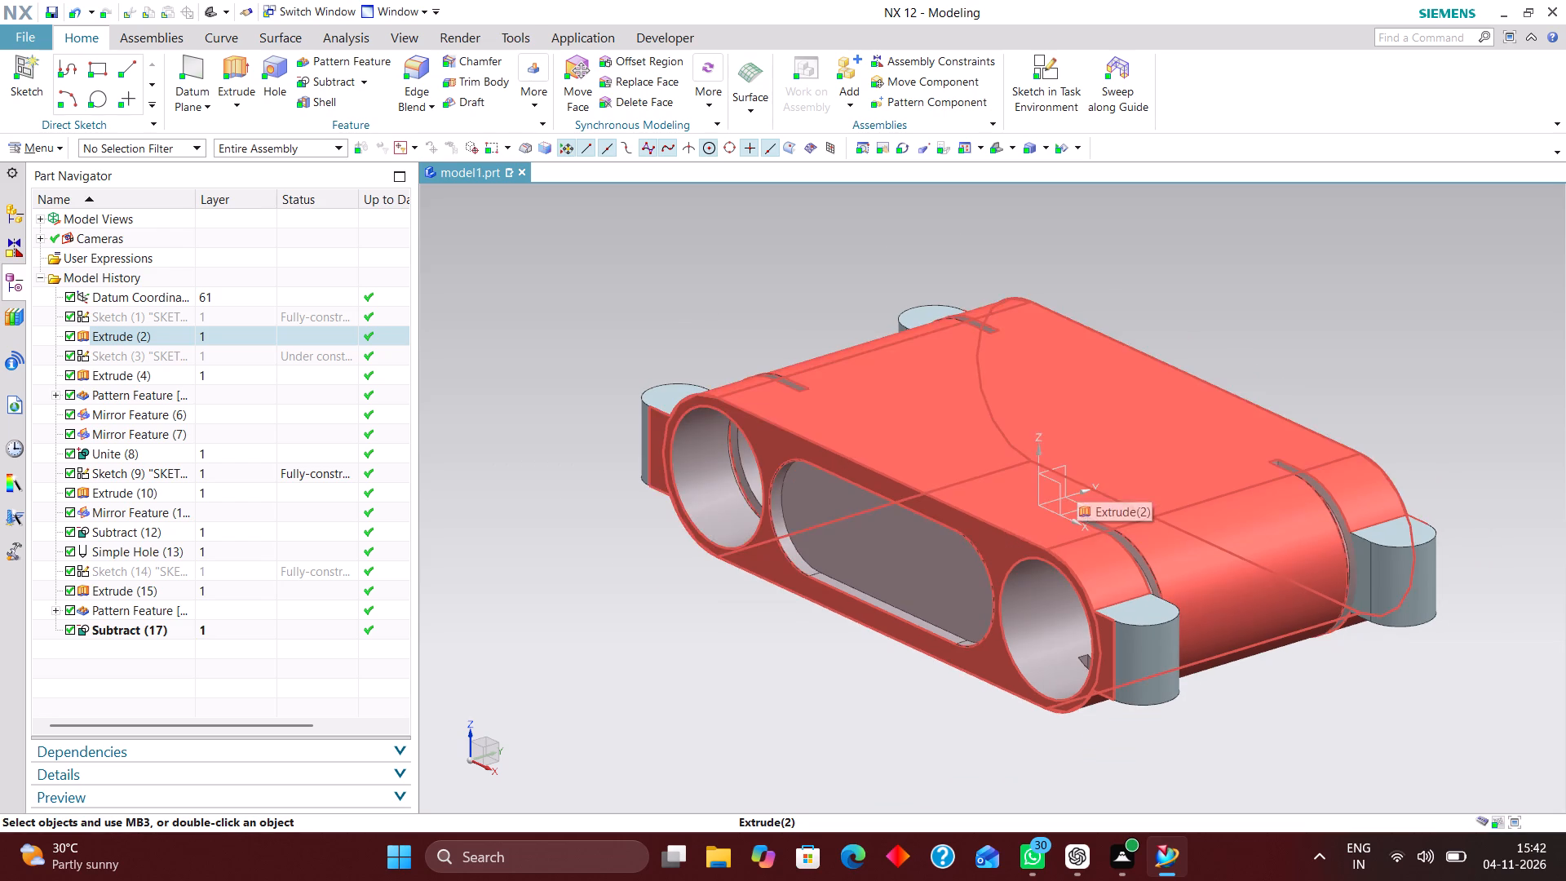
scroll(953, 595, down, 1)
scroll(730, 460, up, 3)
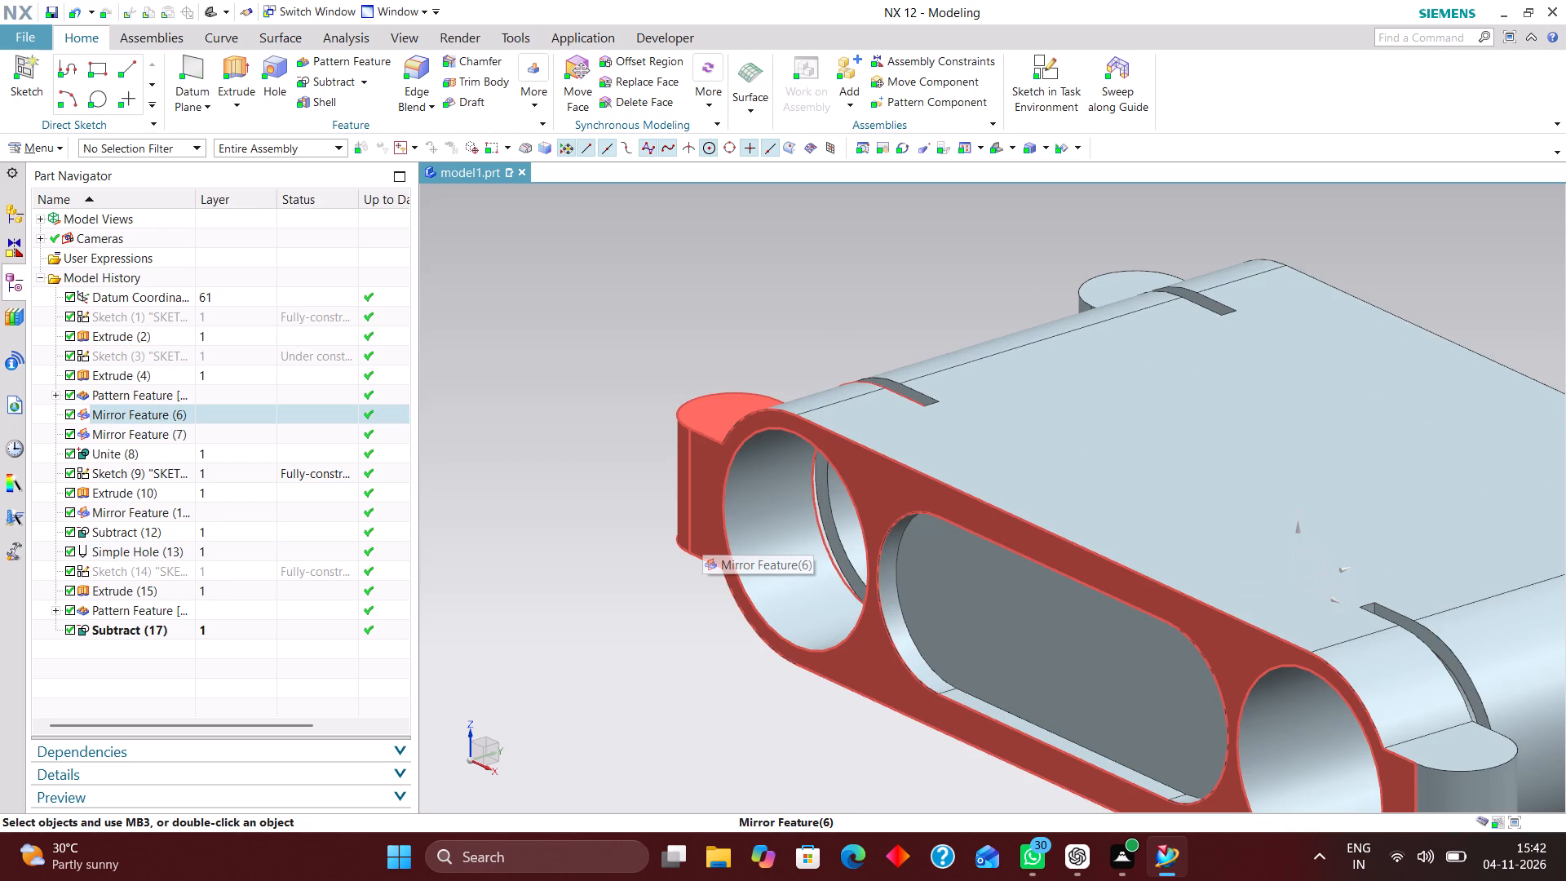
scroll(719, 529, down, 2)
scroll(1047, 493, down, 1)
scroll(1123, 635, up, 3)
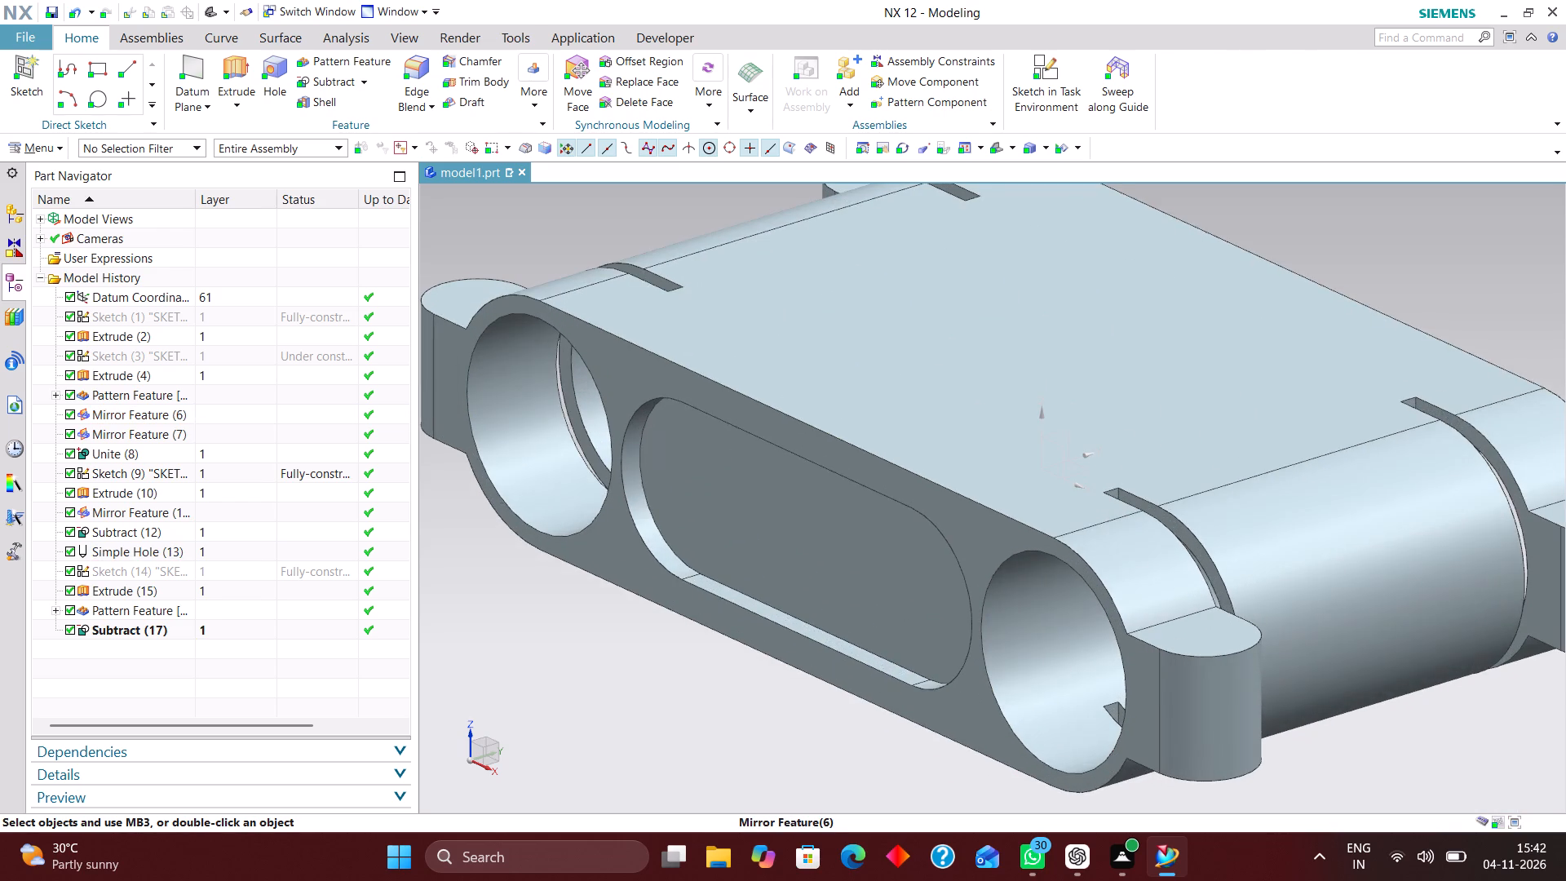
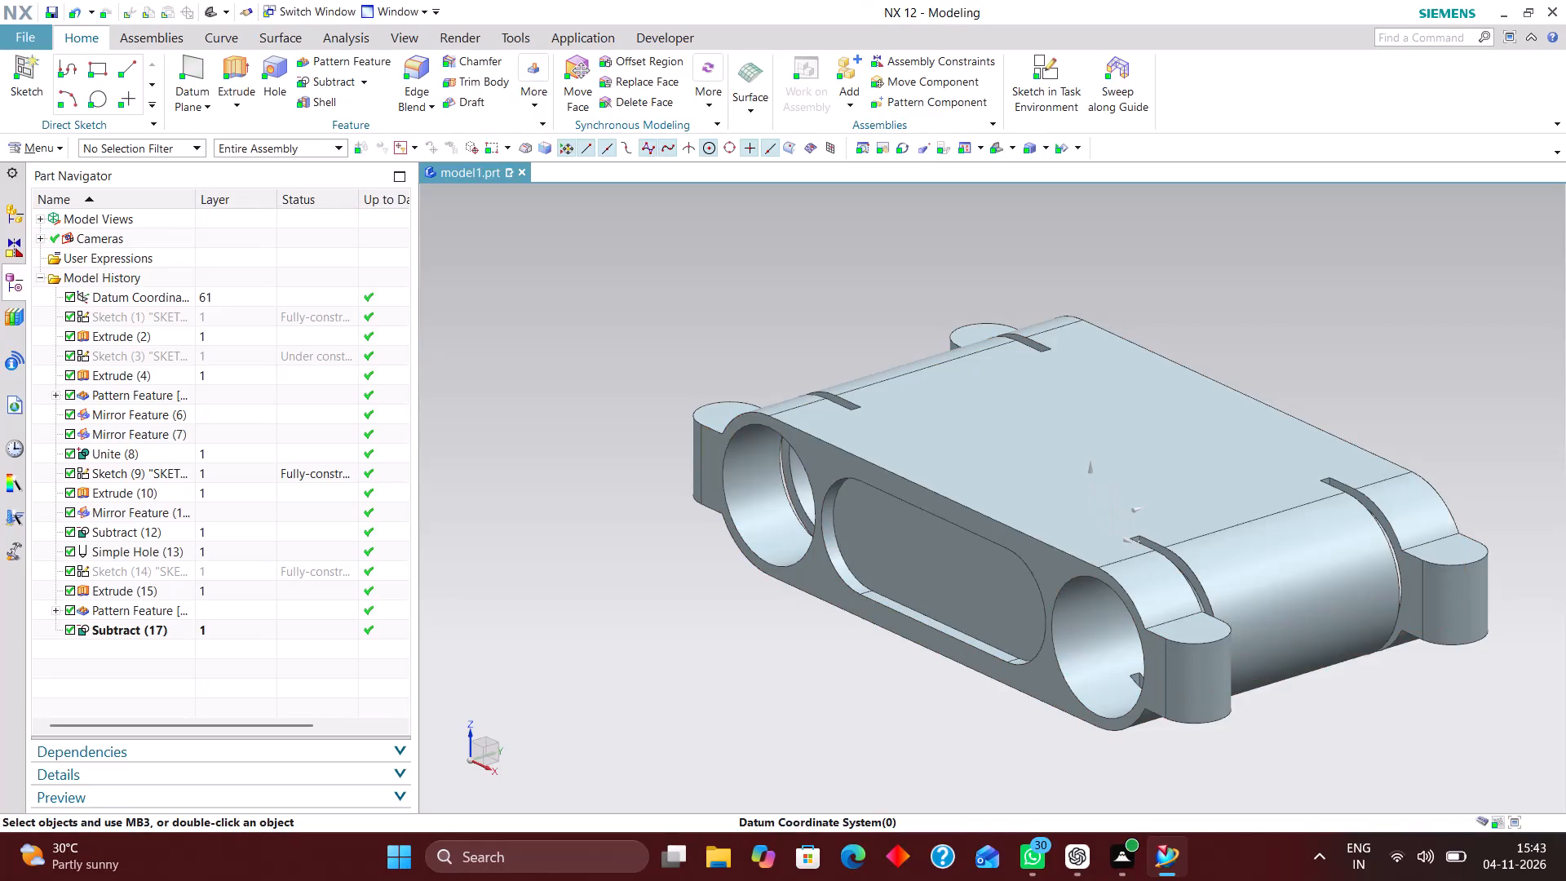
Examine the slotted carriage body from several angles and straight from the front, checking lugs, holes and pocket.
click(993, 148)
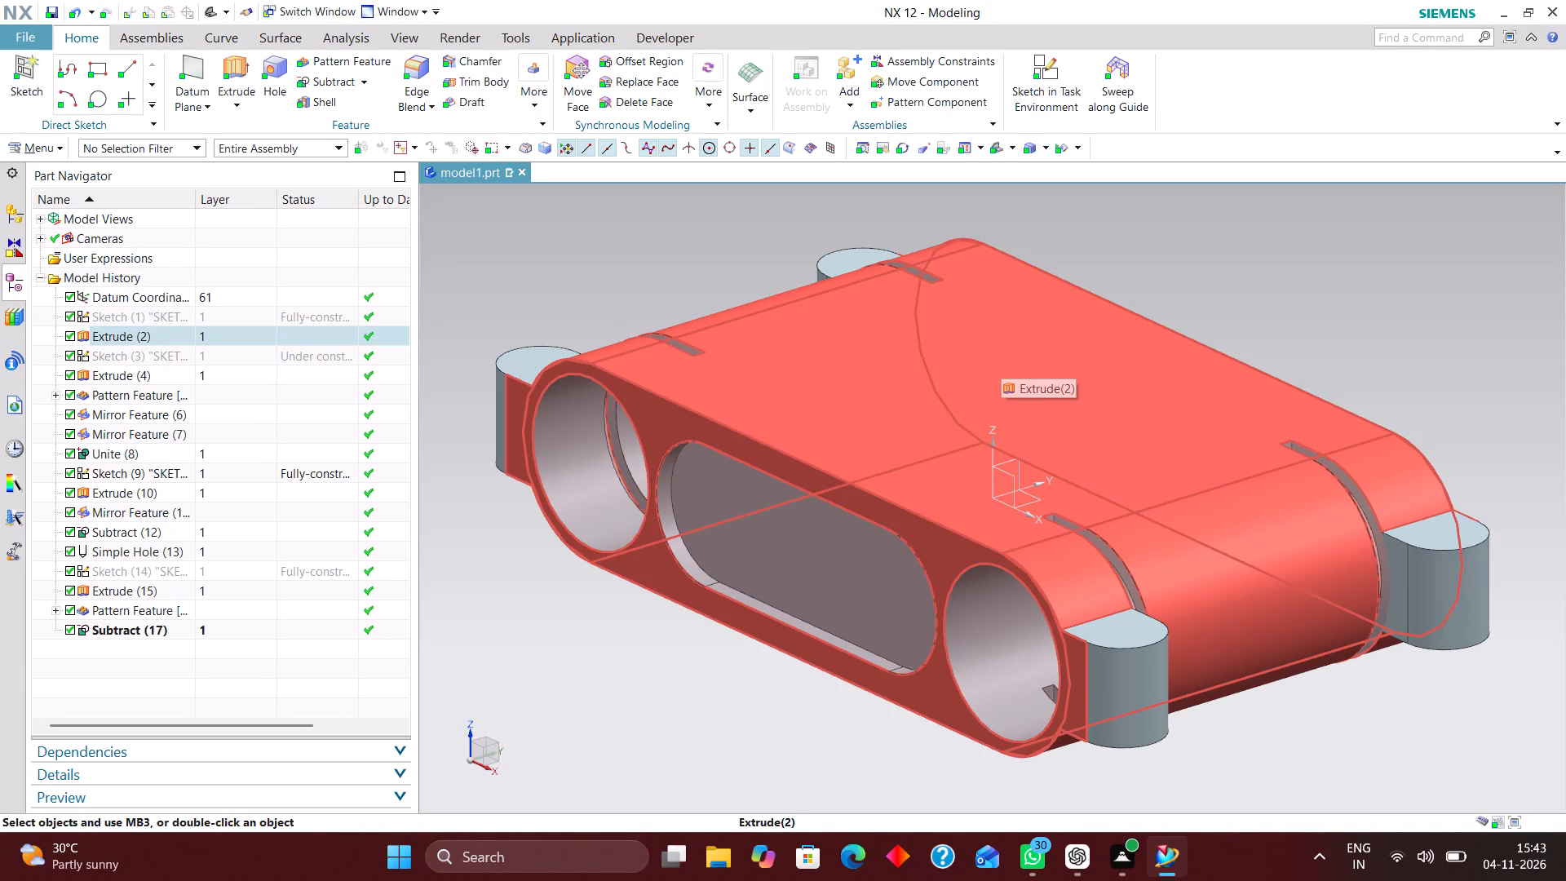
scroll(1015, 451, down, 2)
middle_drag(1154, 430, 1092, 439)
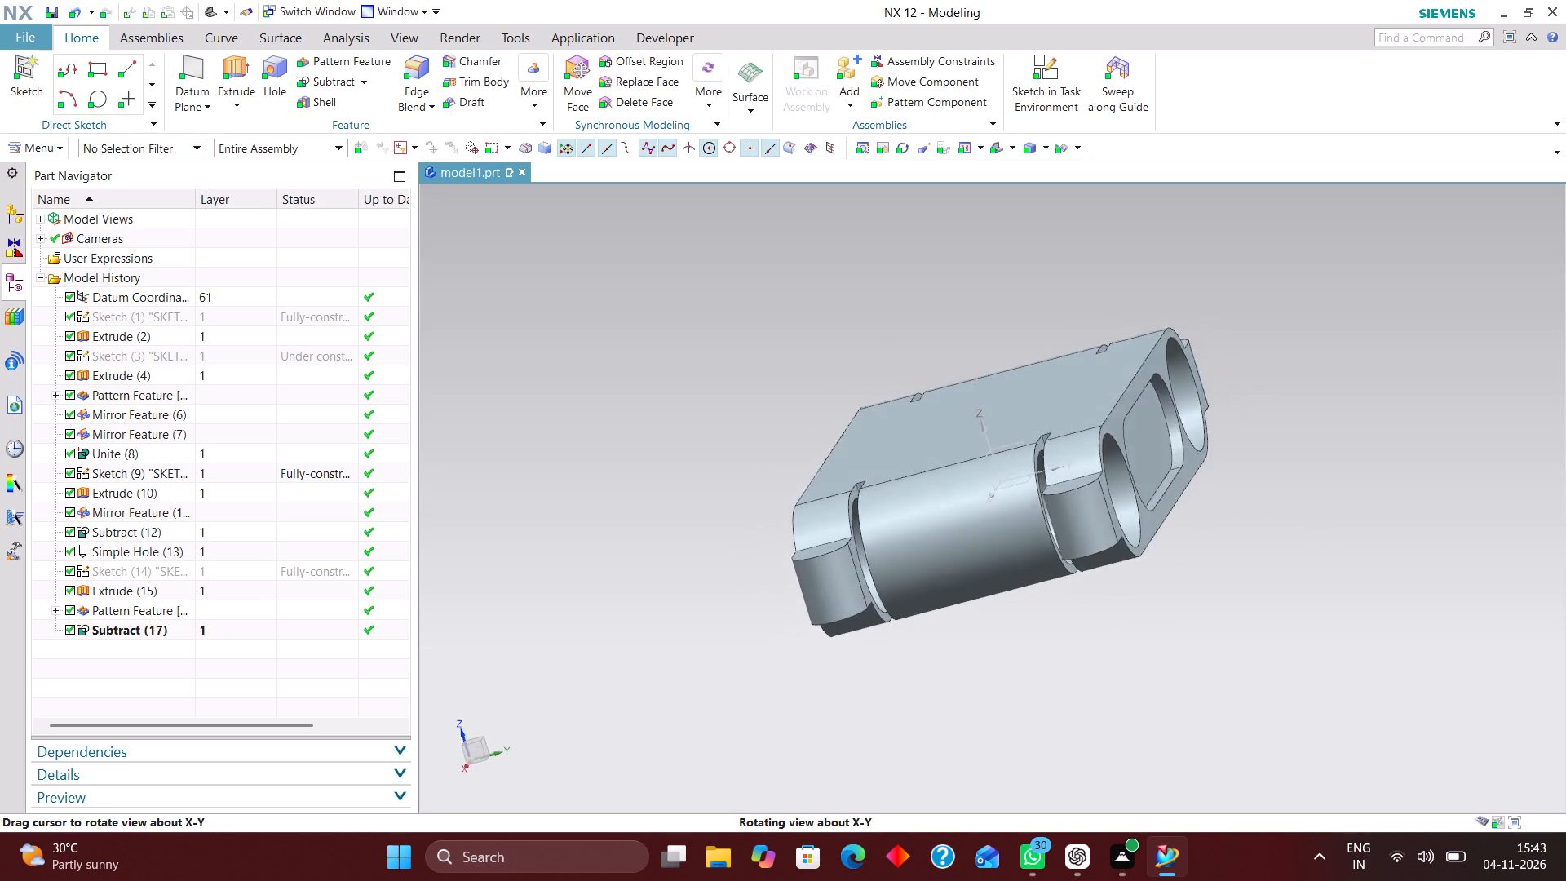
middle_drag(1092, 439, 1166, 466)
scroll(1114, 433, up, 1)
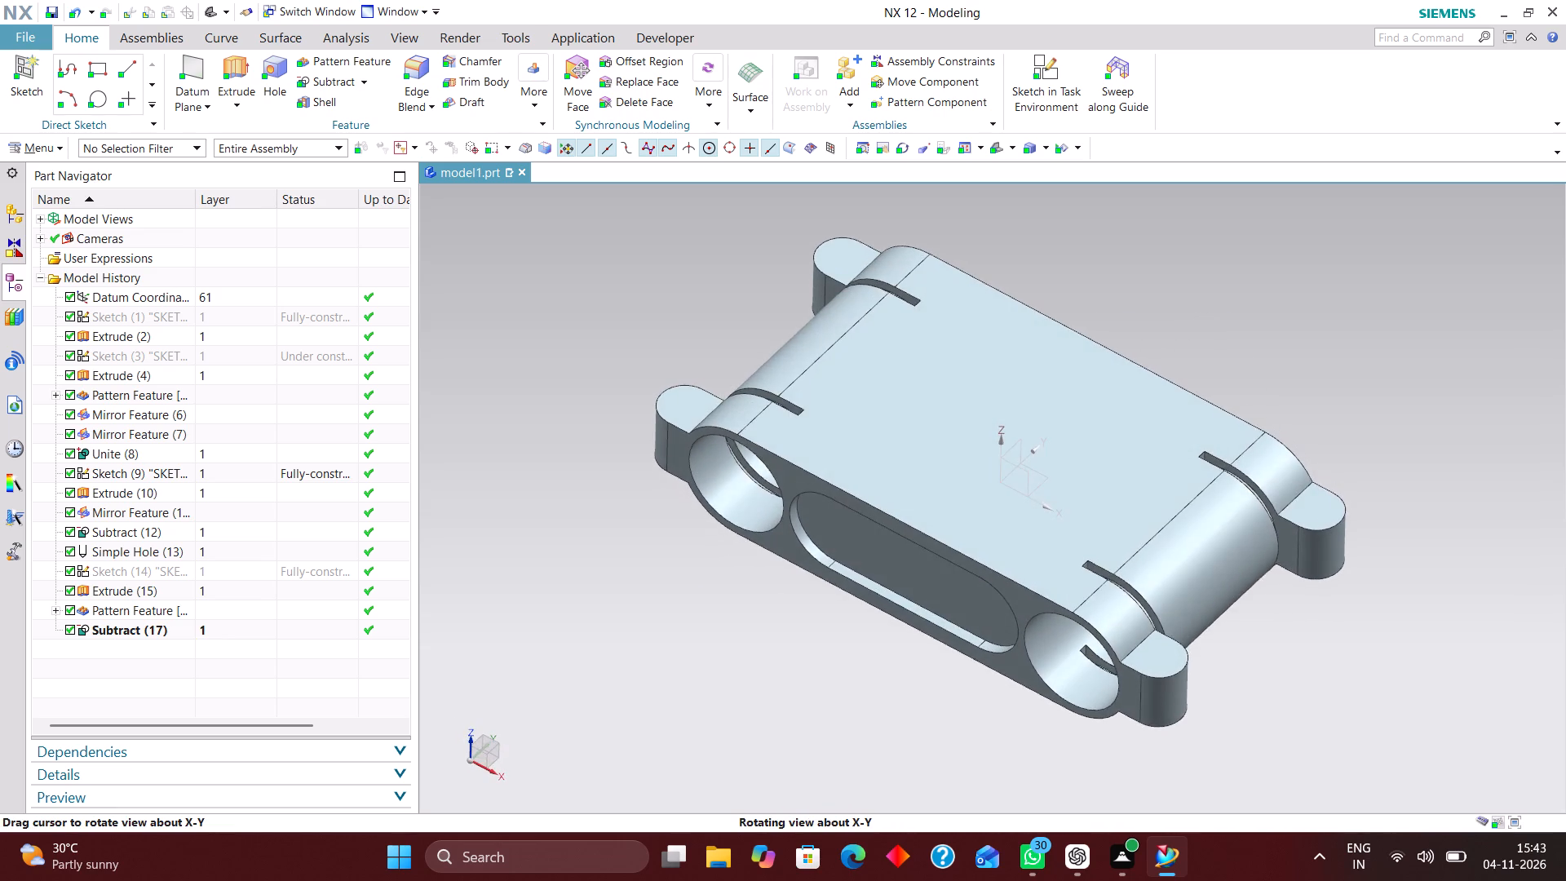
middle_drag(1166, 466, 1166, 456)
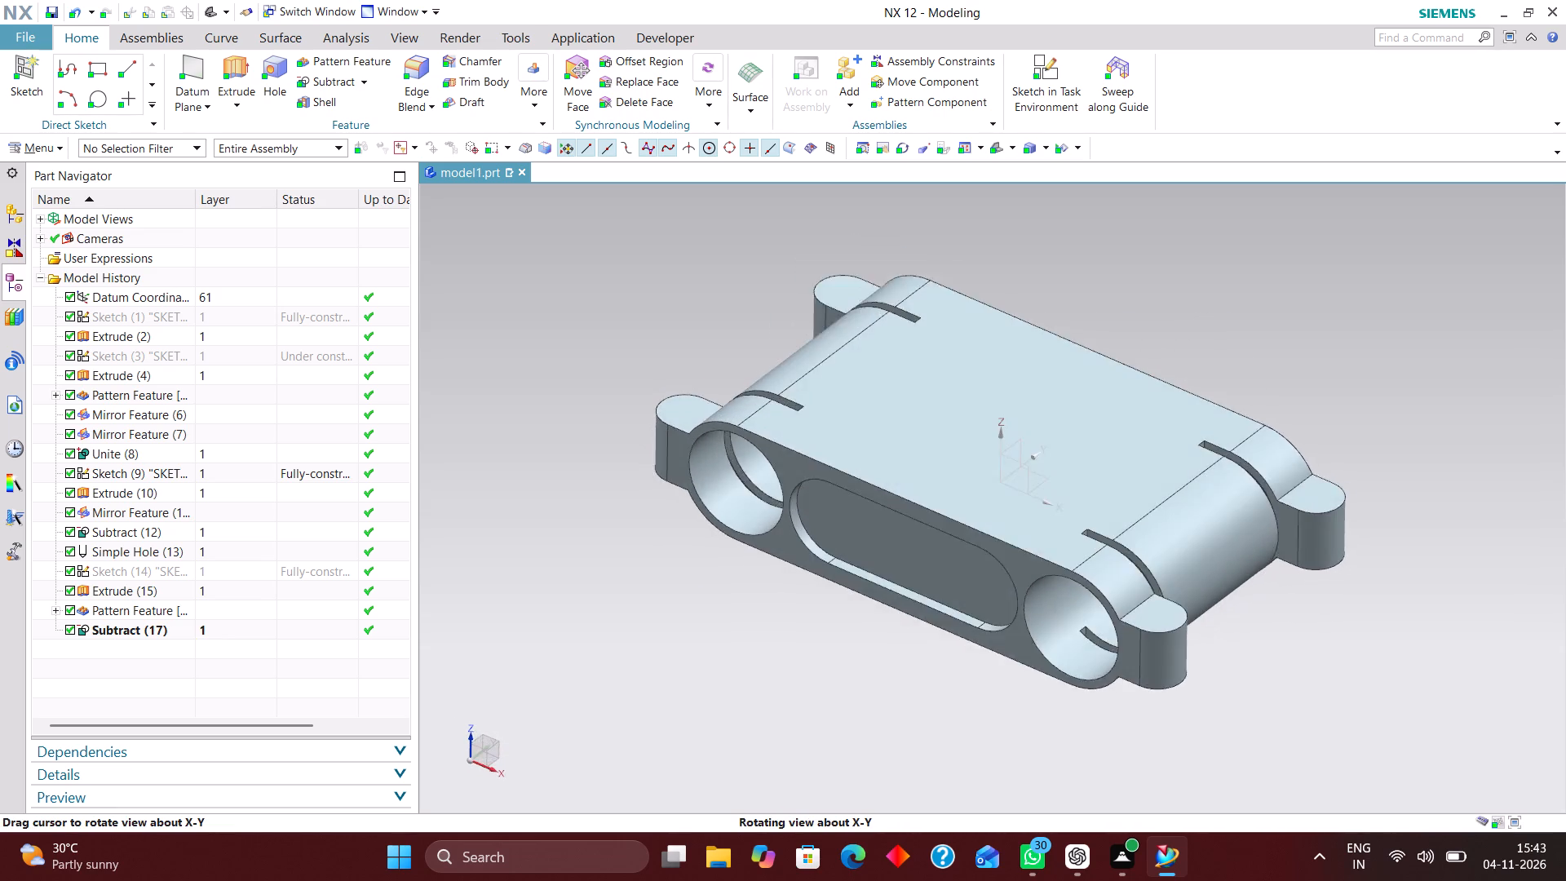
middle_drag(1166, 456, 1139, 451)
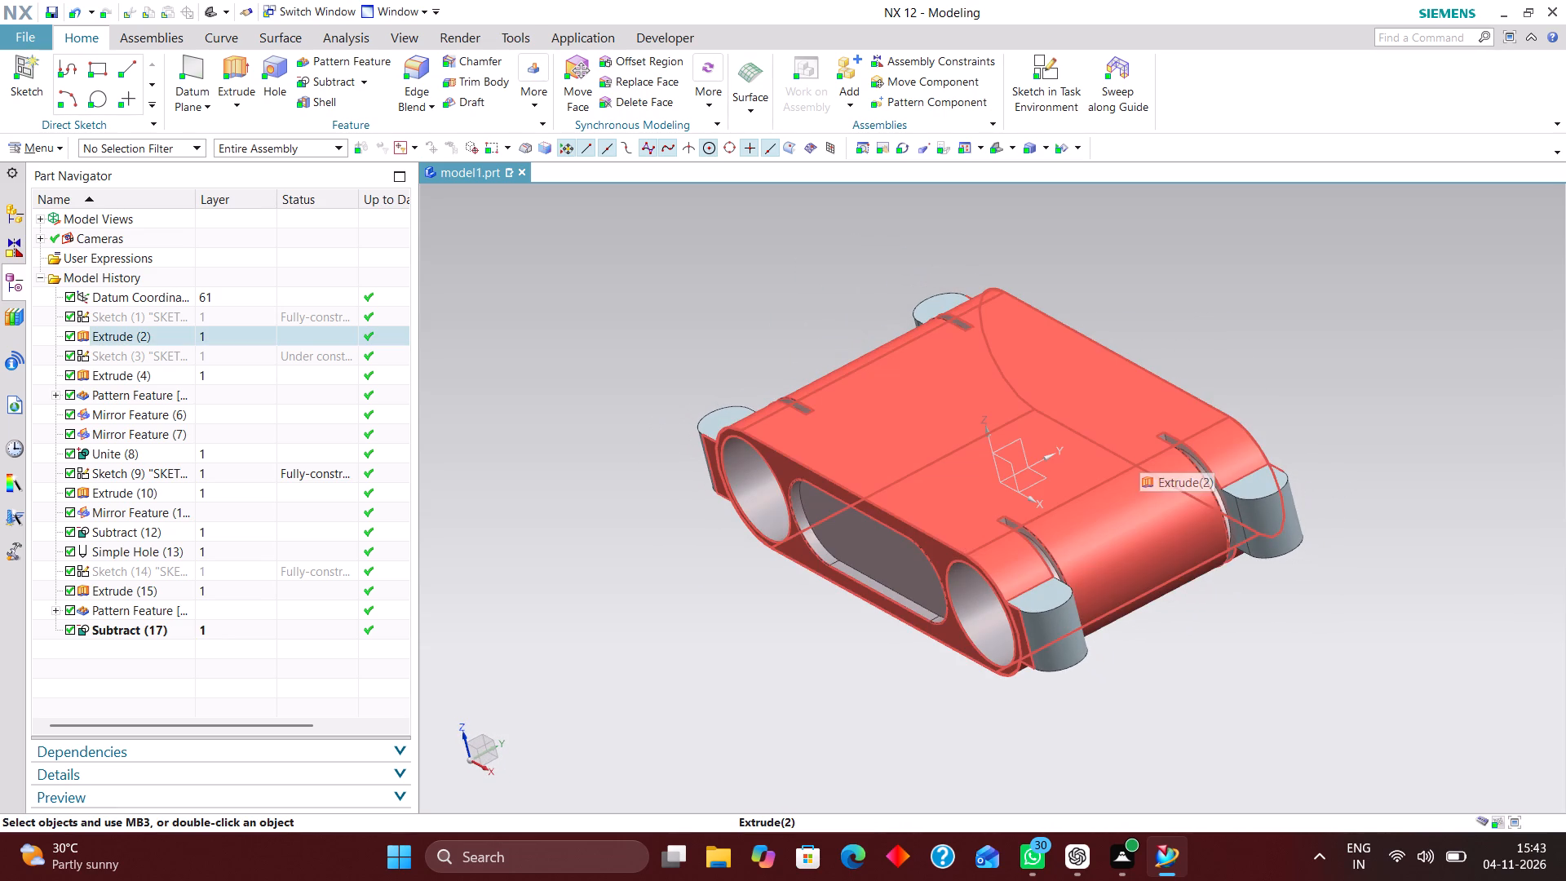
middle_drag(1139, 451, 1148, 427)
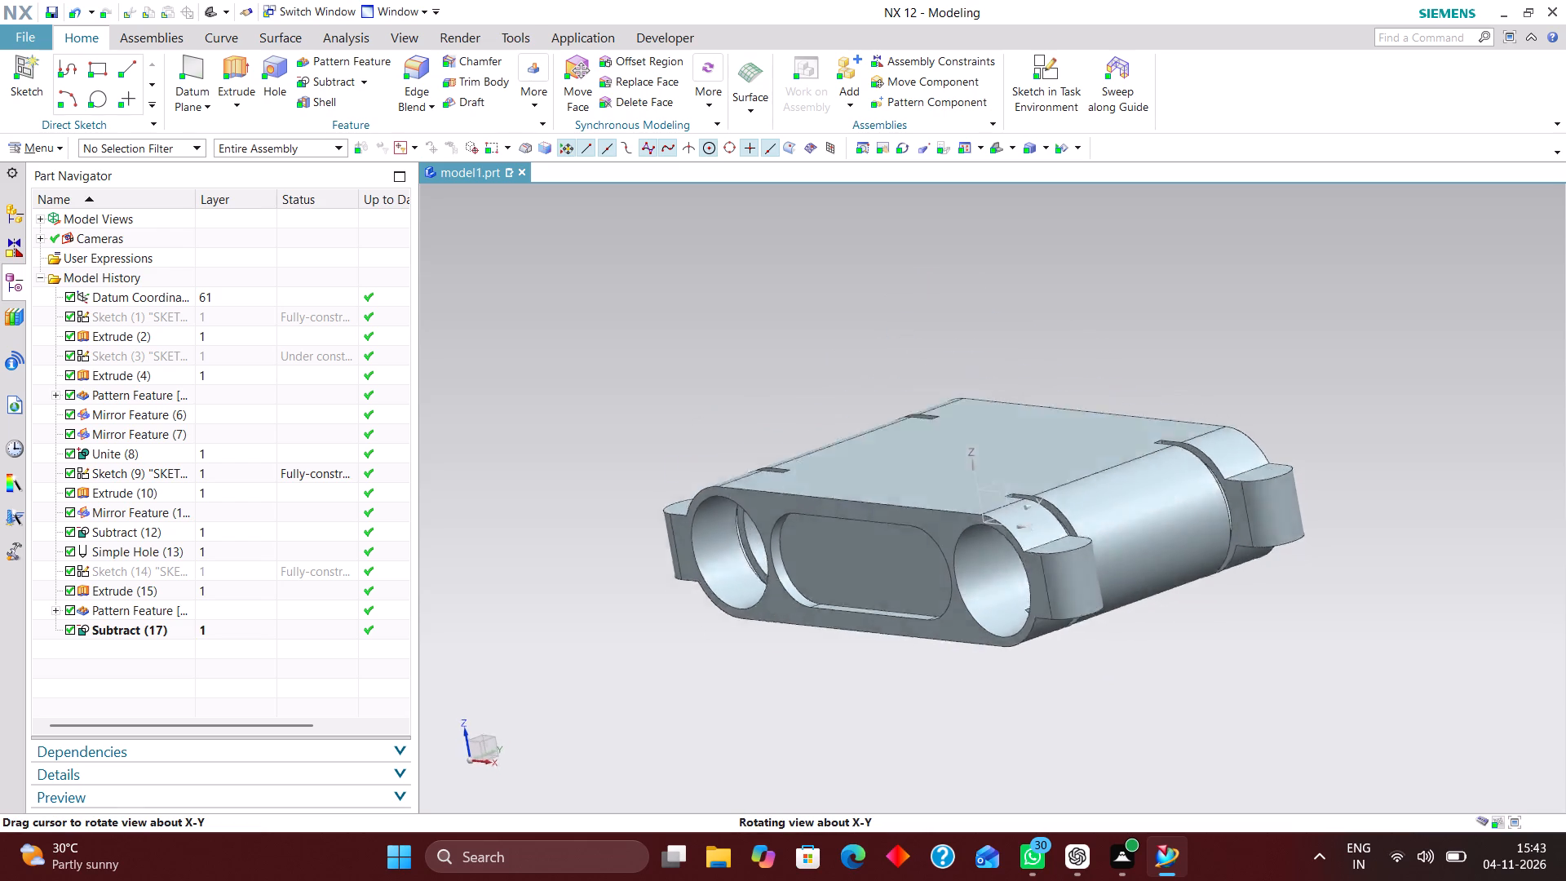
middle_drag(1148, 427, 1180, 423)
right_drag(1219, 332, 975, 324)
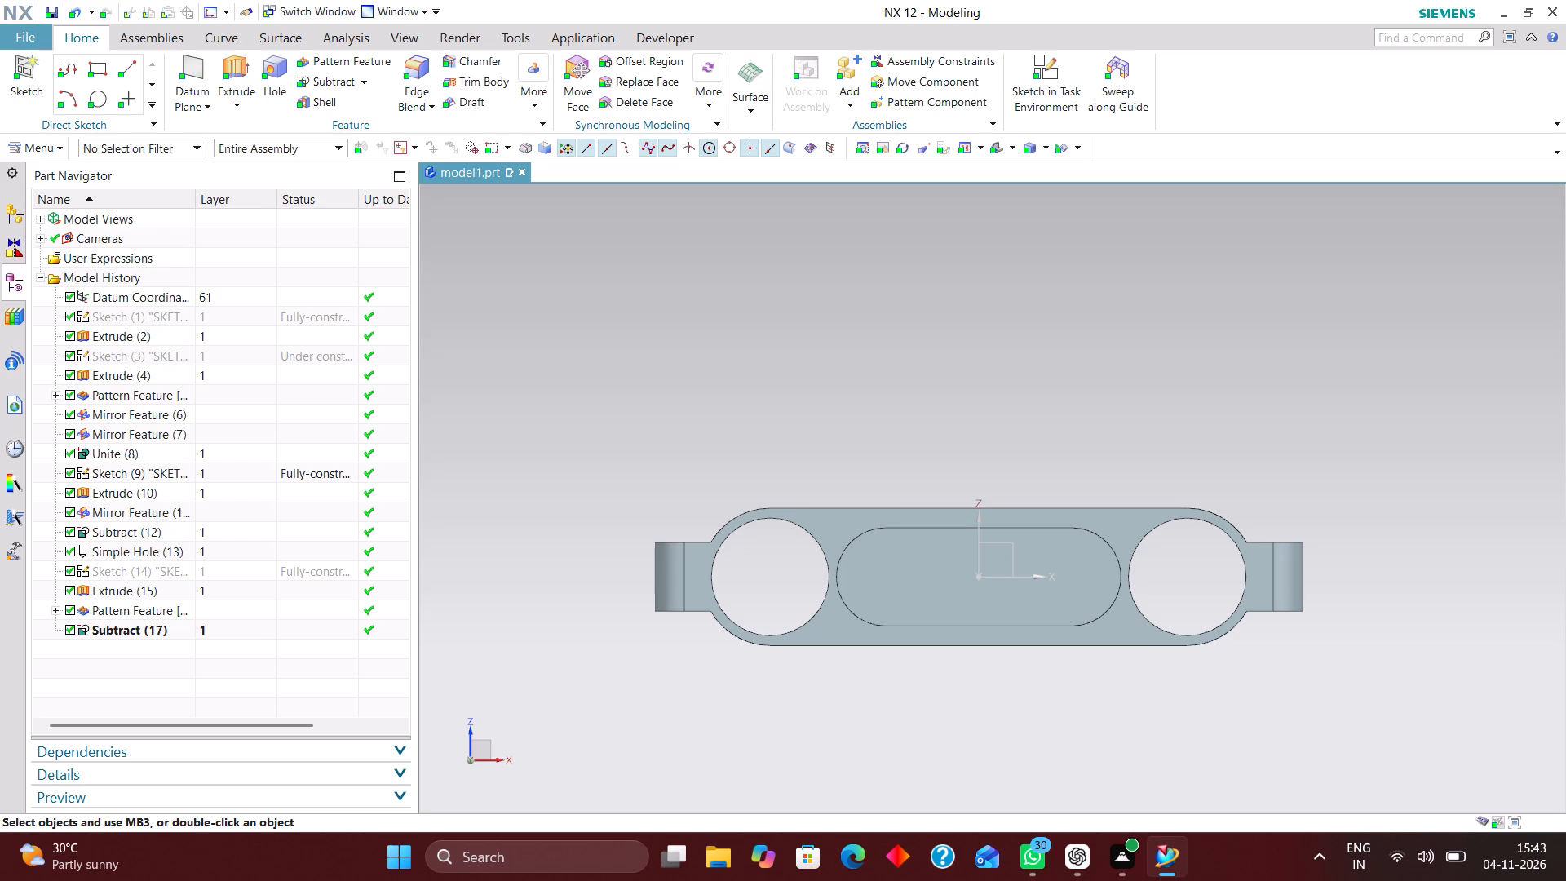
scroll(965, 463, down, 1)
middle_drag(1065, 418, 1011, 484)
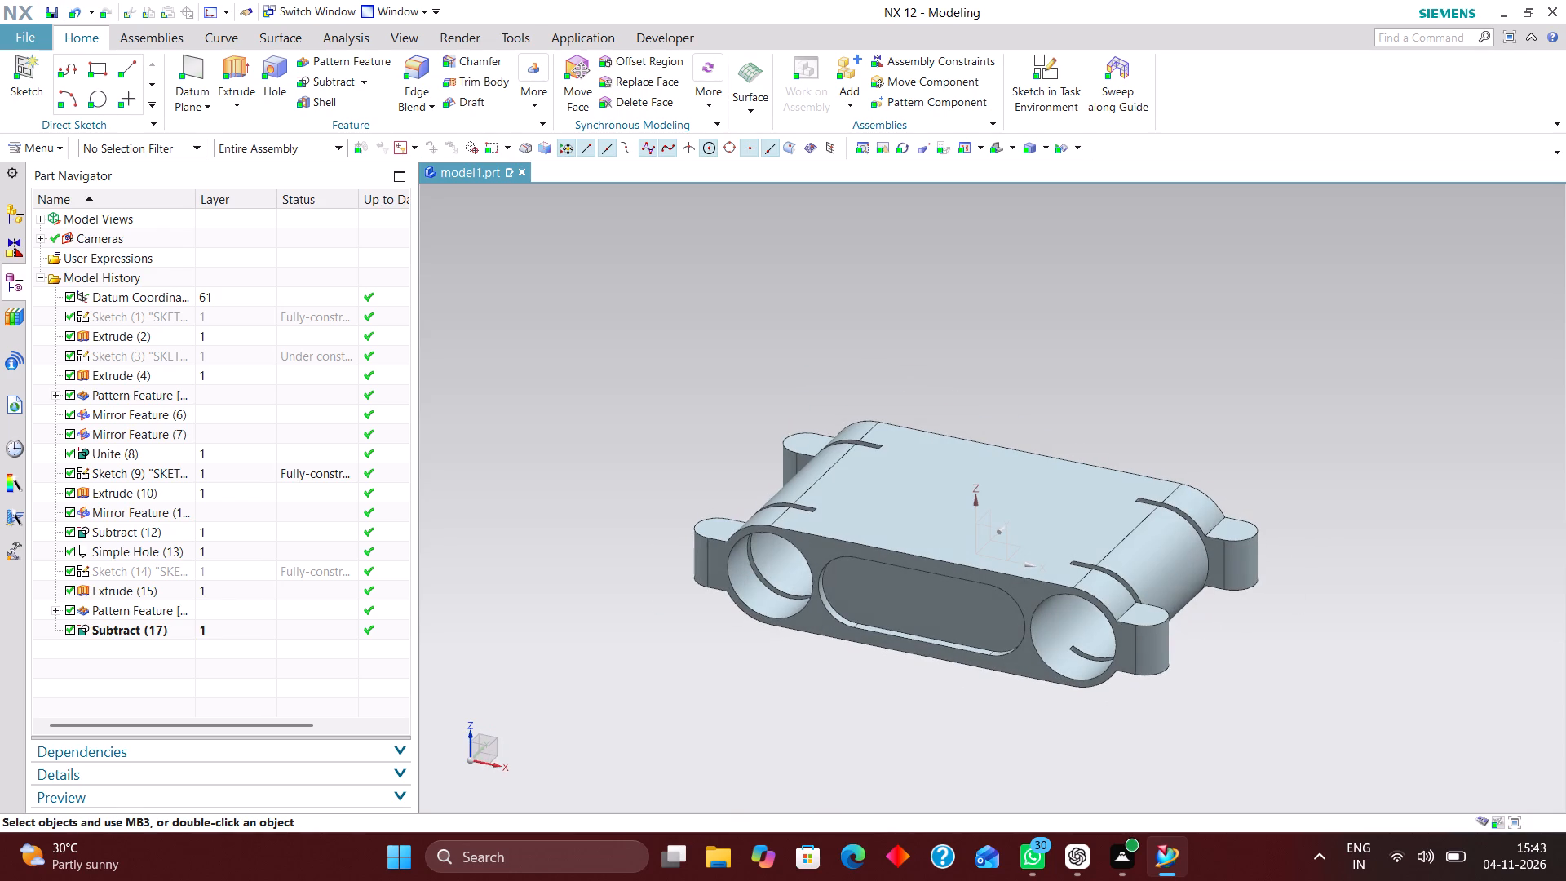
Section the body at zero offset on the Y plane and on the X plane to examine its interior.
key(ctrl+h)
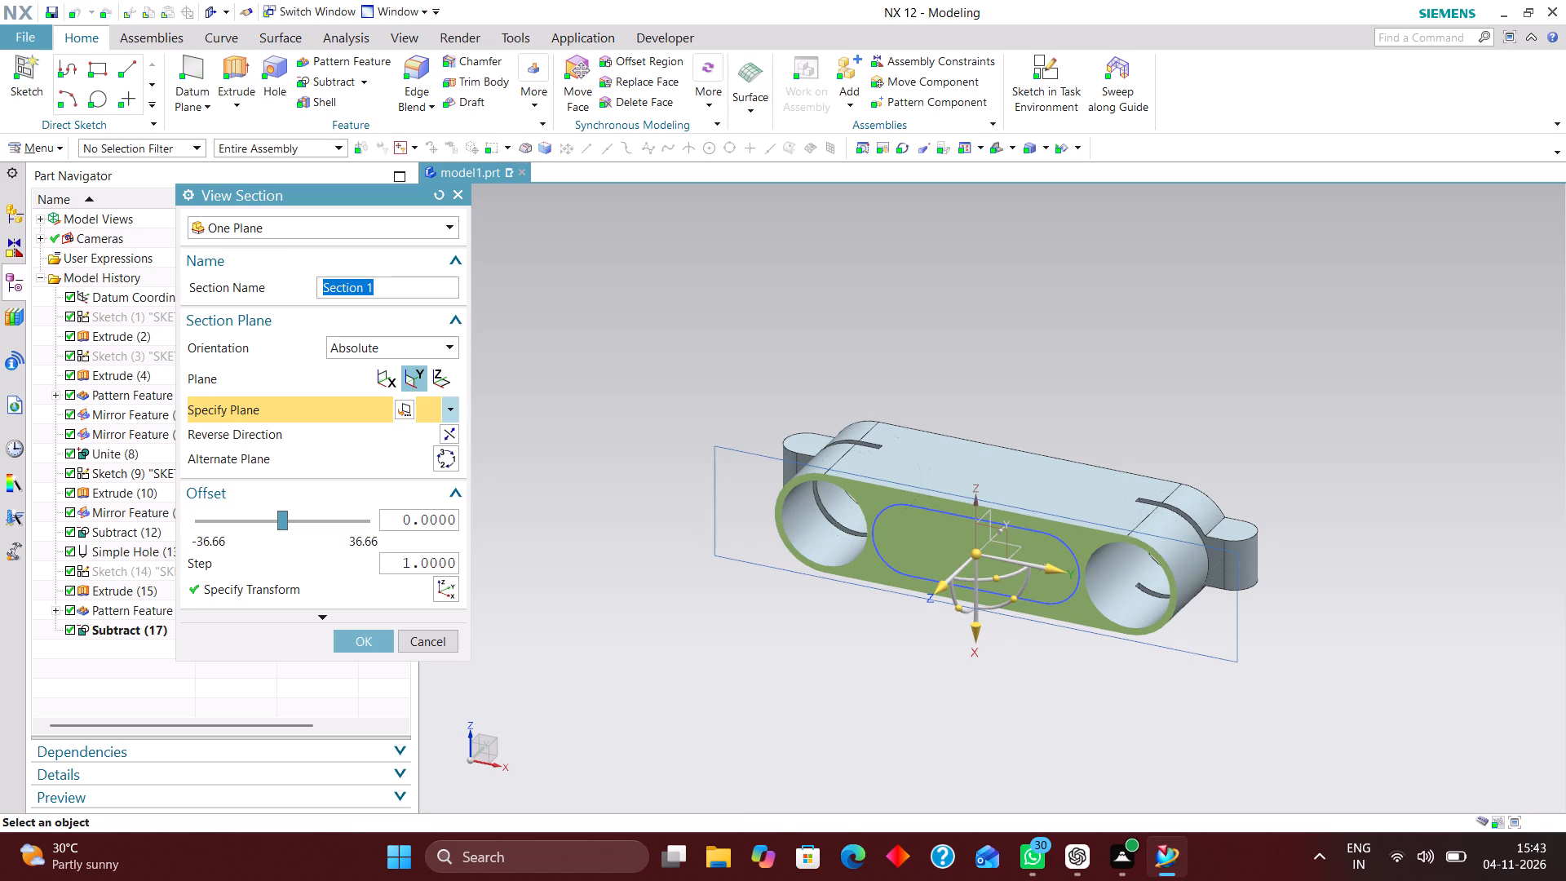
scroll(1089, 364, up, 1)
middle_drag(1097, 356, 1121, 328)
click(381, 379)
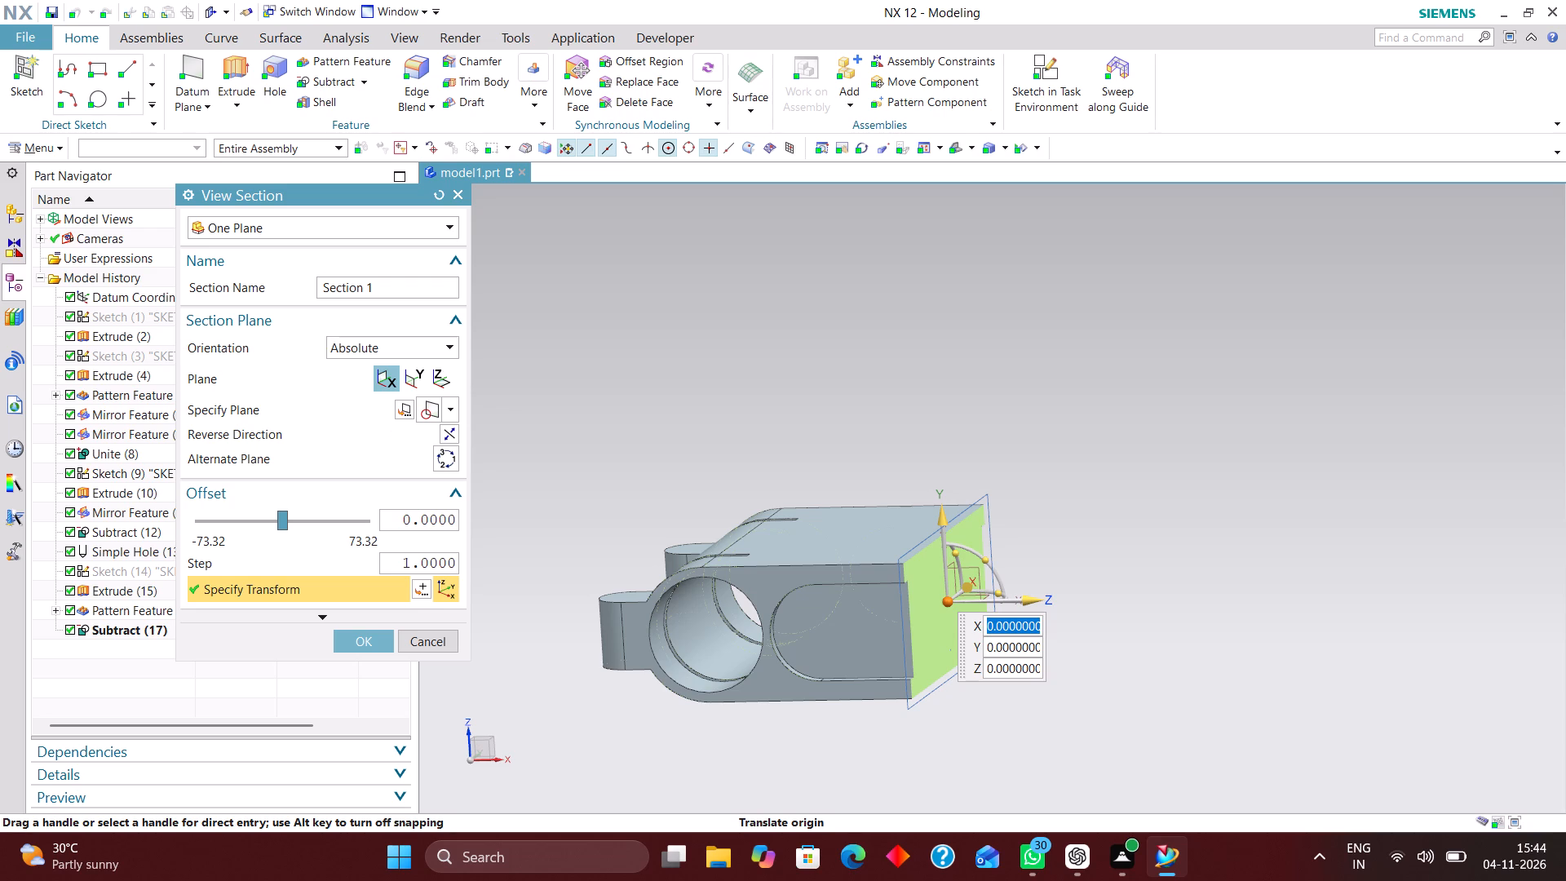
middle_drag(1234, 480, 1217, 460)
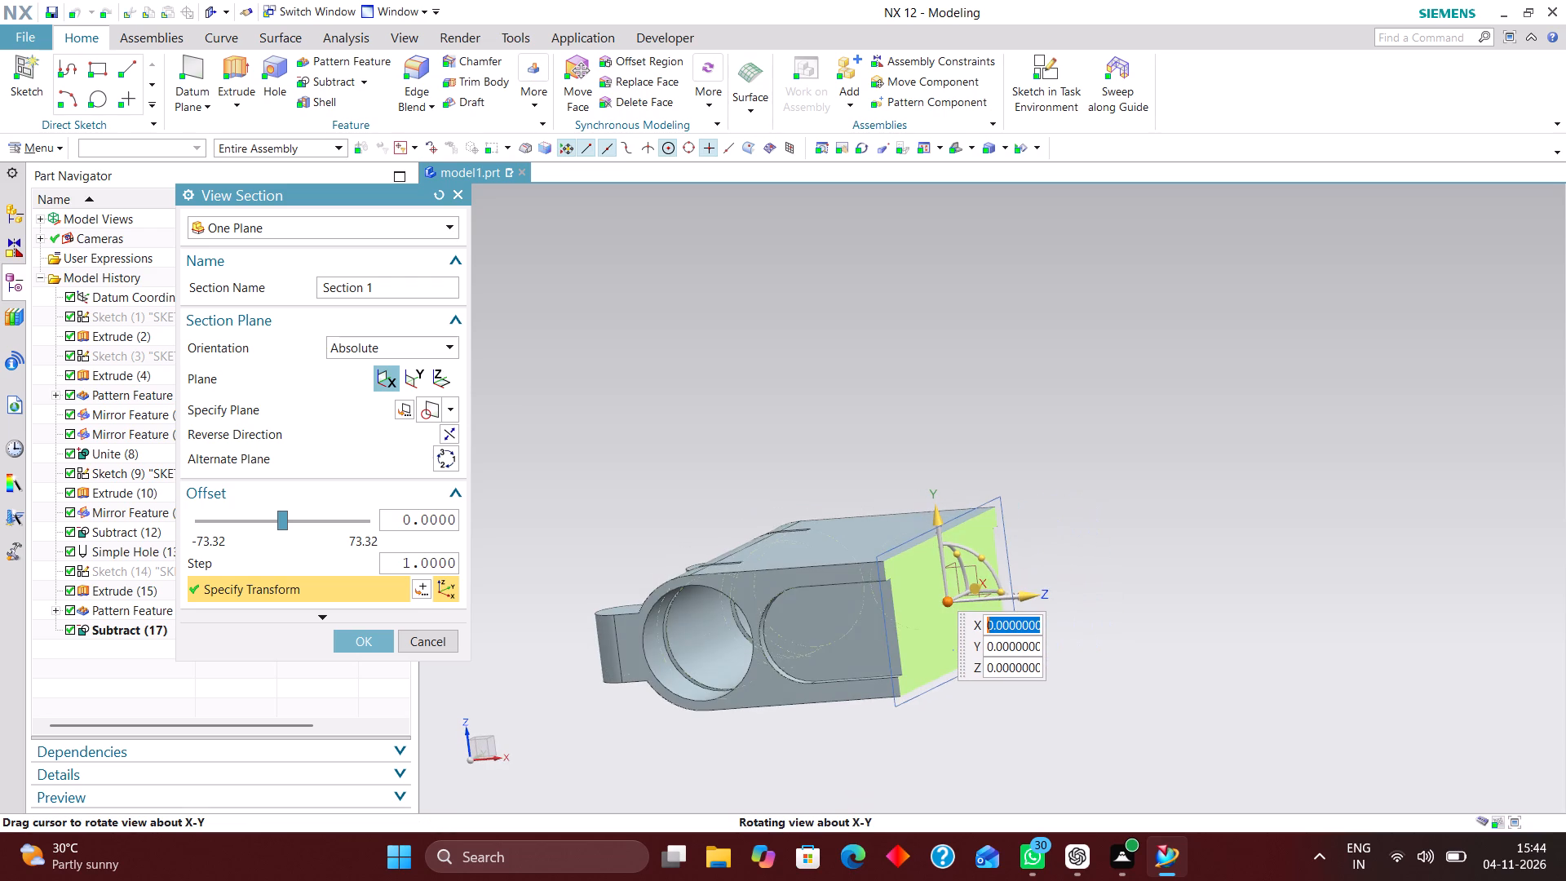
middle_drag(1217, 460, 1218, 461)
Section the body on the Z plane and examine the through holes and lug slots from above and from the front.
click(440, 370)
middle_drag(1177, 392, 1209, 394)
right_drag(1313, 358, 1130, 361)
middle_drag(1114, 364, 1123, 453)
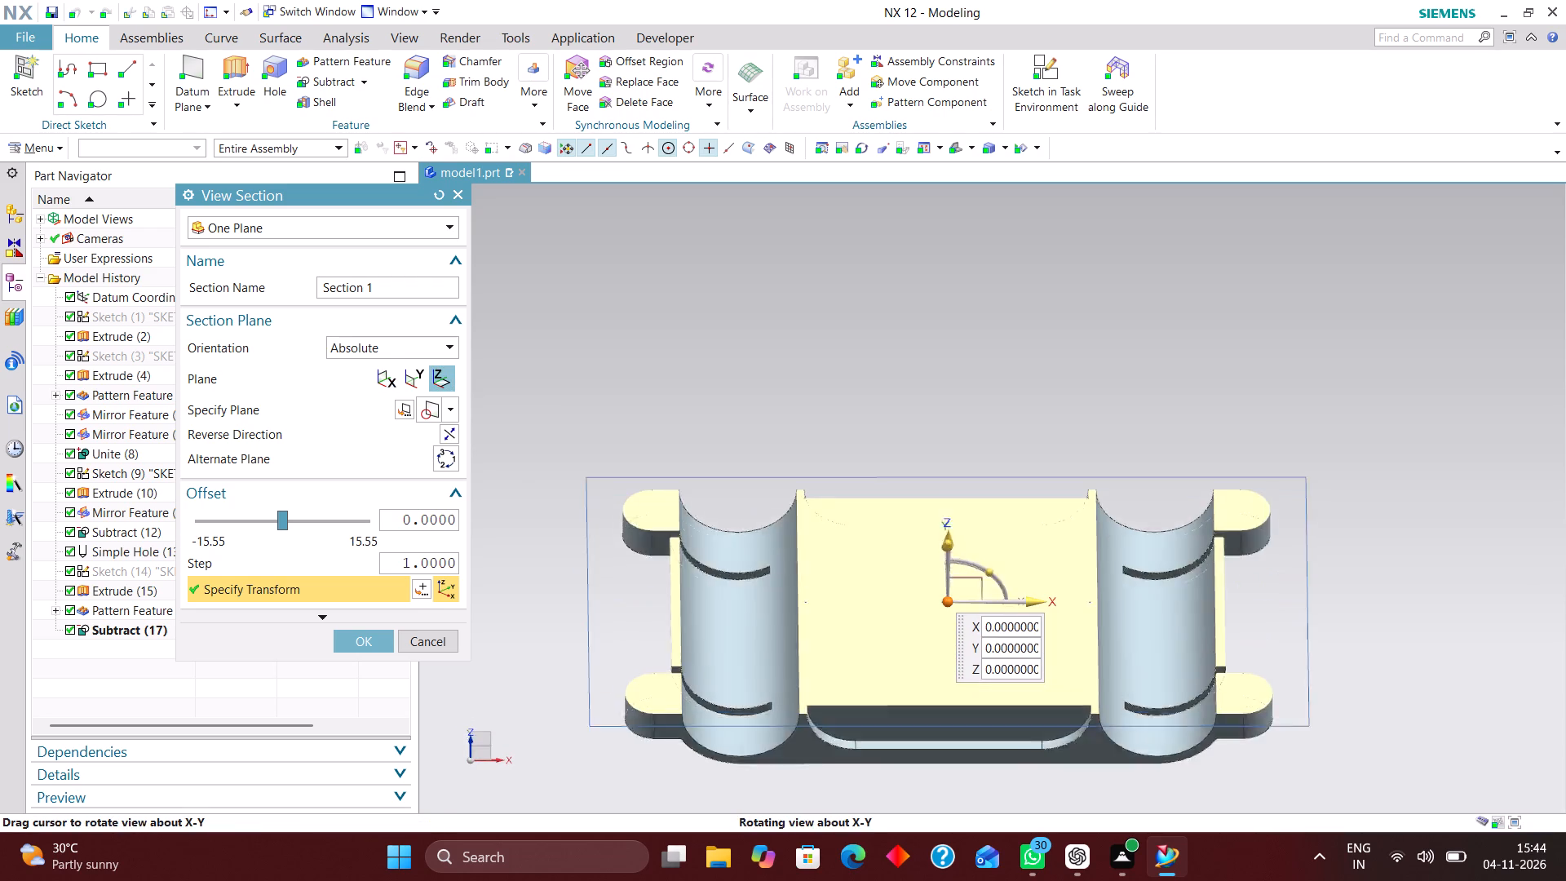
middle_drag(1123, 453, 1124, 483)
right_drag(1267, 341, 1024, 347)
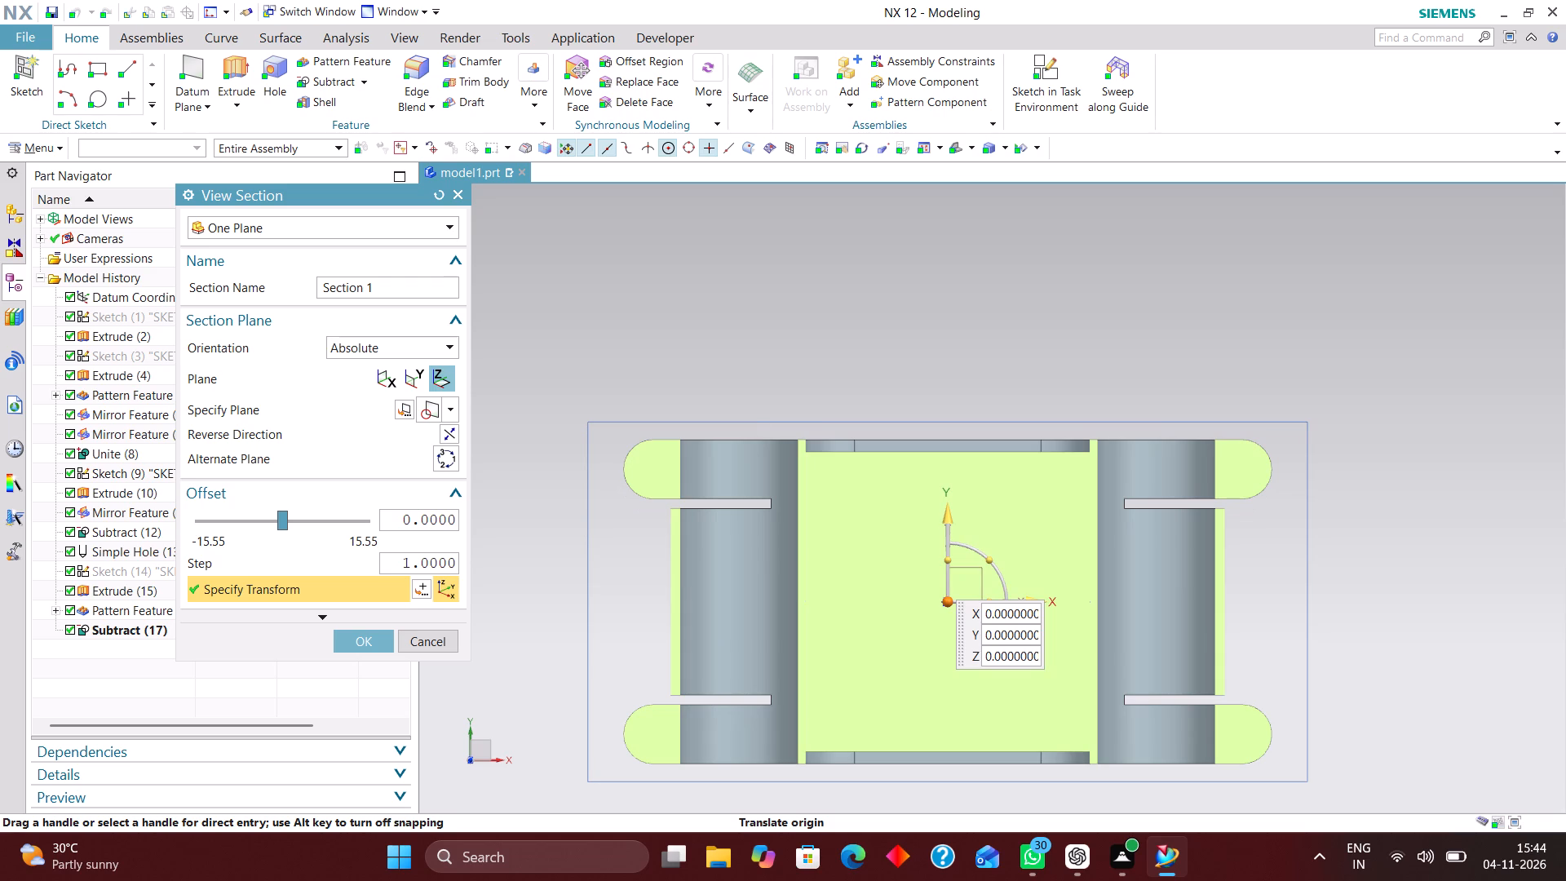
middle_drag(1031, 375, 1033, 257)
scroll(1033, 262, up, 1)
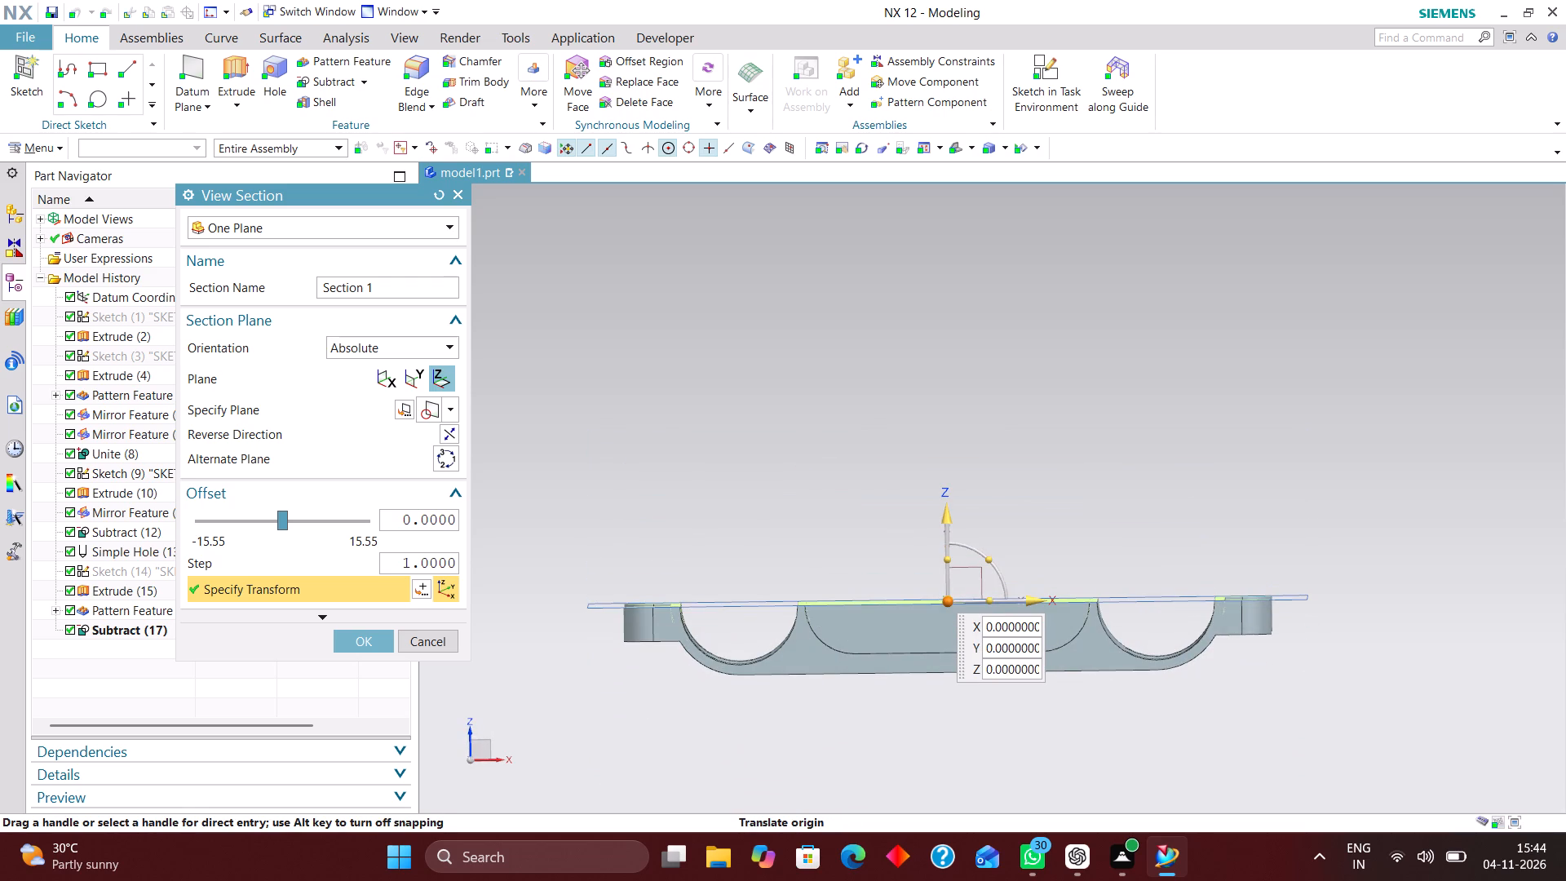
Section the body on the Y plane, examine the pocket and hole profile from the front, and discard the section.
click(411, 370)
right_drag(1458, 388, 1219, 384)
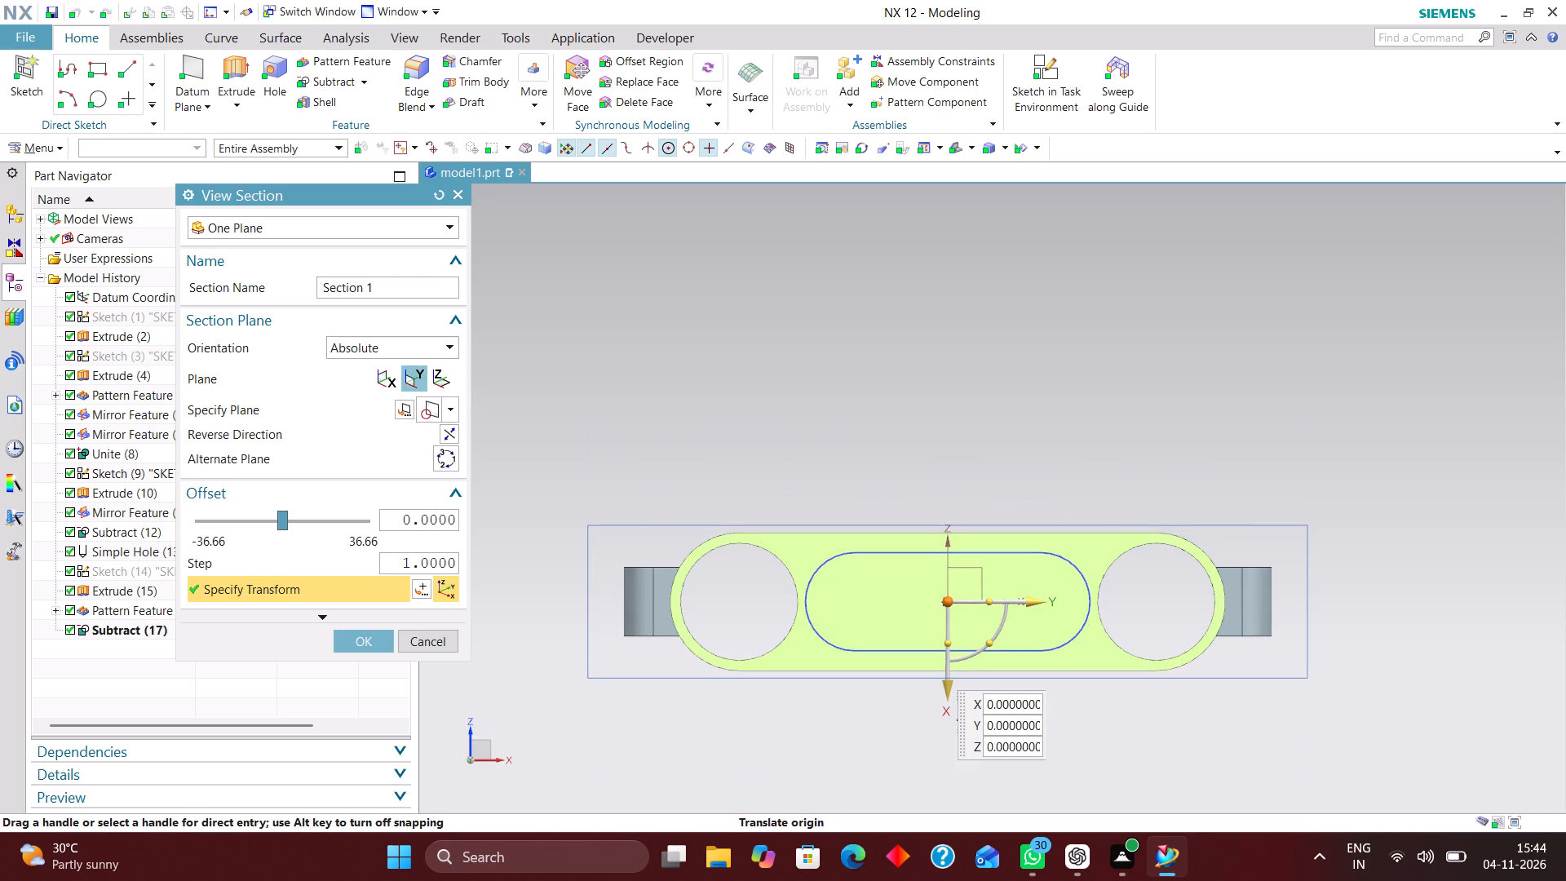
scroll(1254, 719, up, 4)
scroll(1236, 651, down, 3)
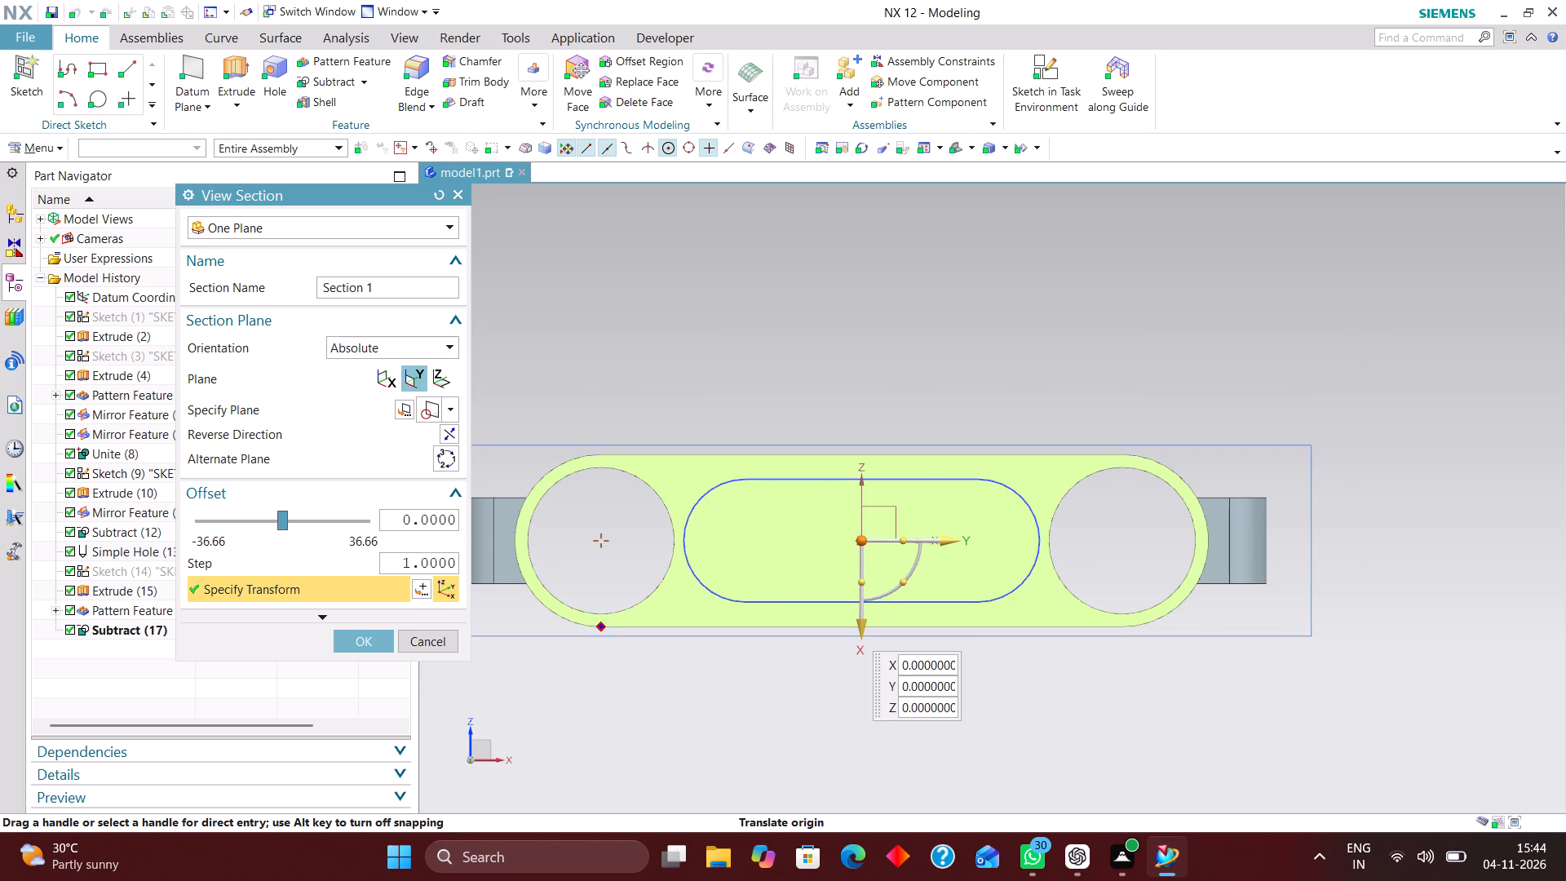
click(441, 641)
Examine the unsectioned body's lugs, slot cuts and top face up close from several angles.
middle_drag(1333, 536, 1263, 566)
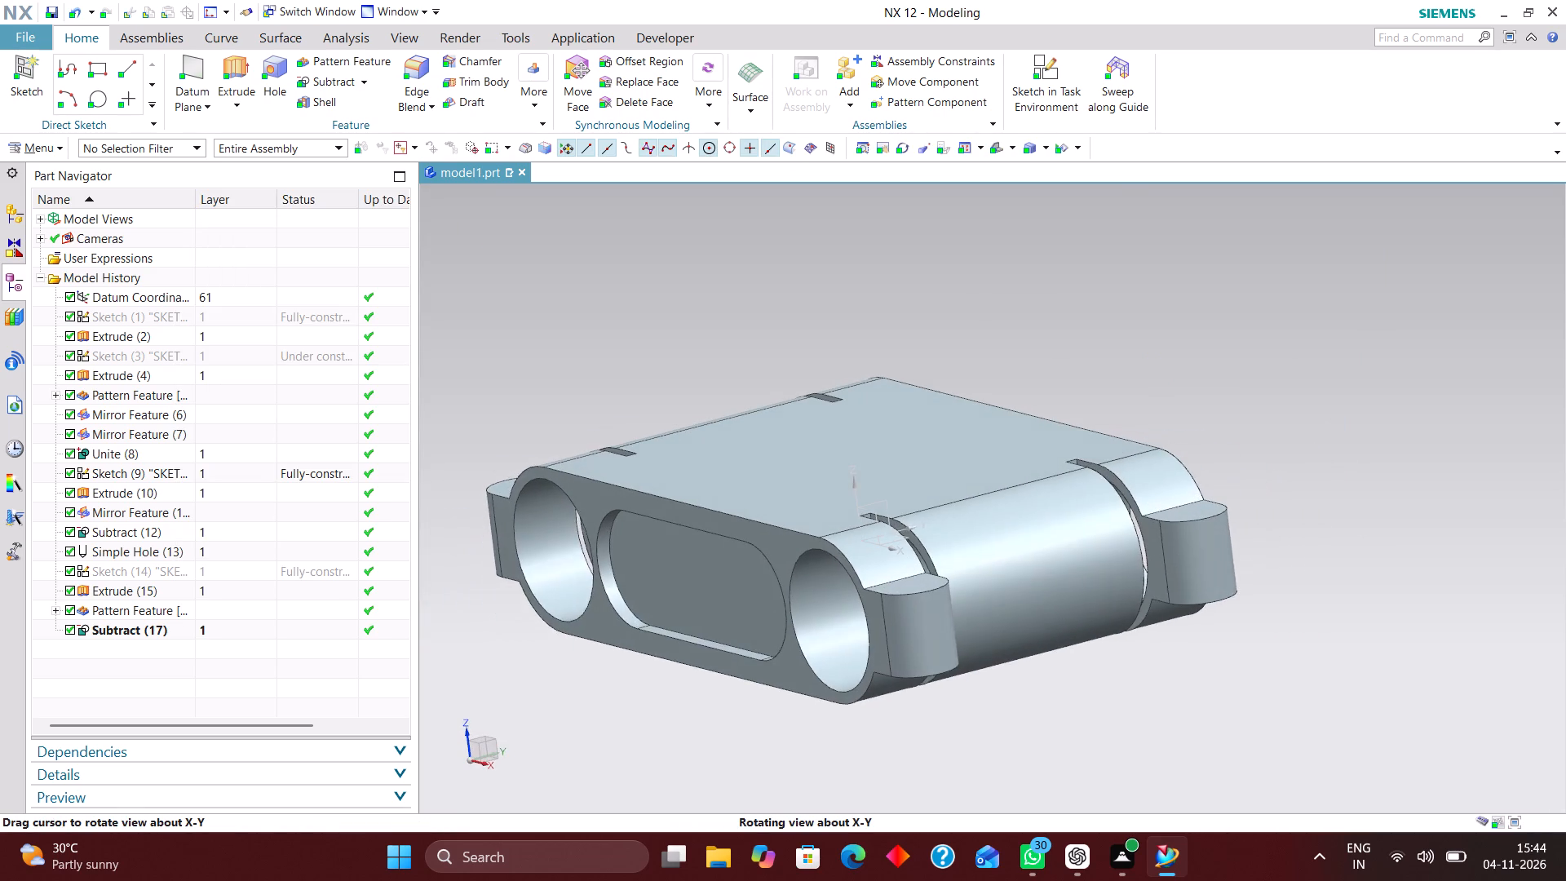
middle_drag(1263, 566, 1264, 566)
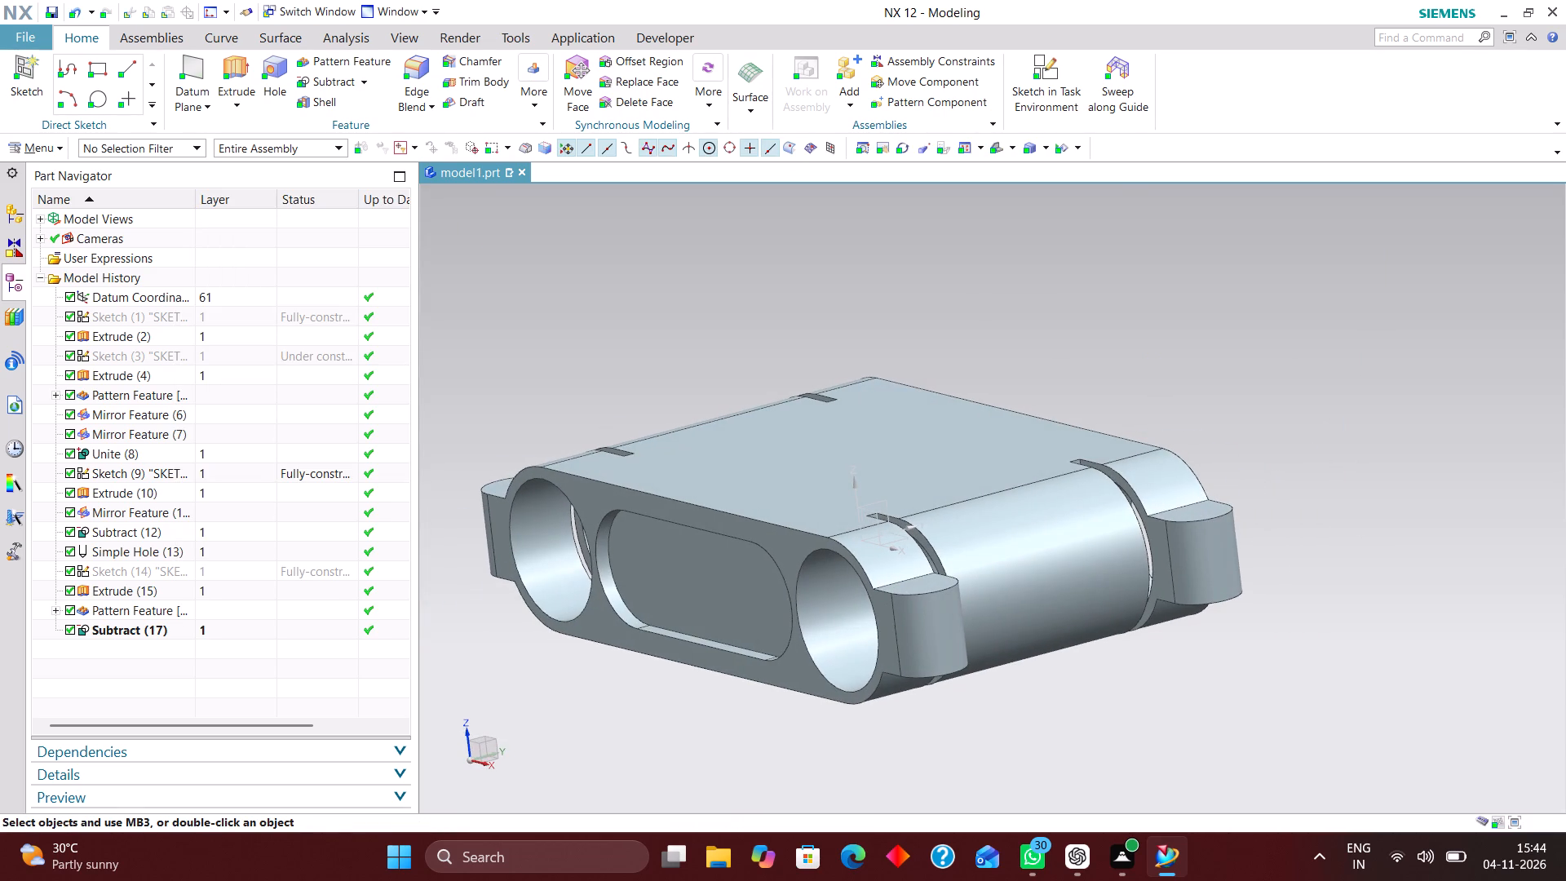
middle_drag(1320, 595, 1312, 587)
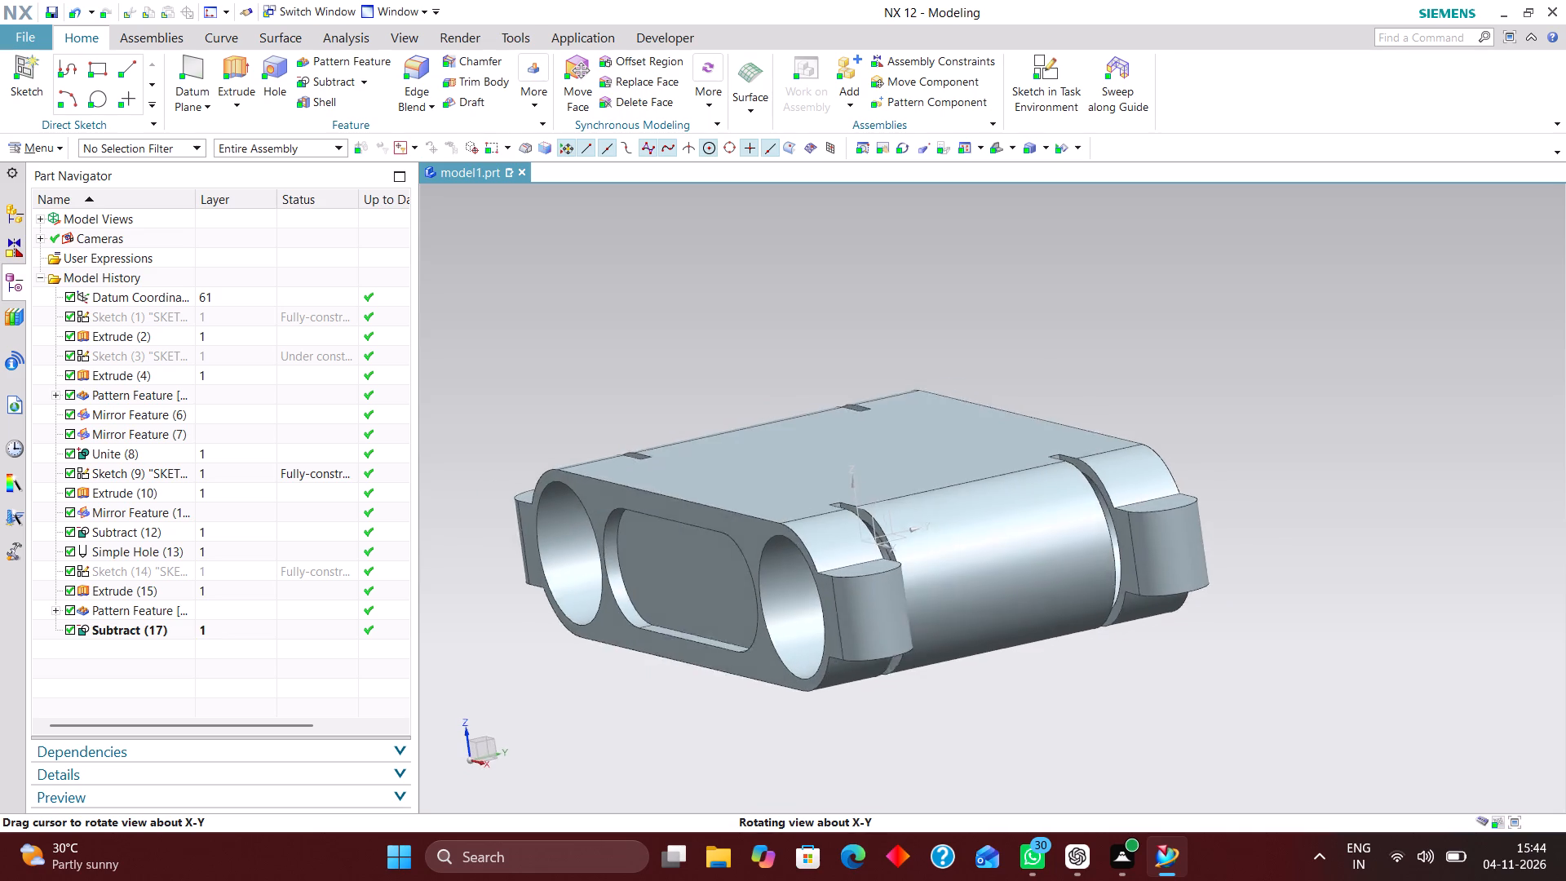
middle_drag(1312, 587, 1309, 582)
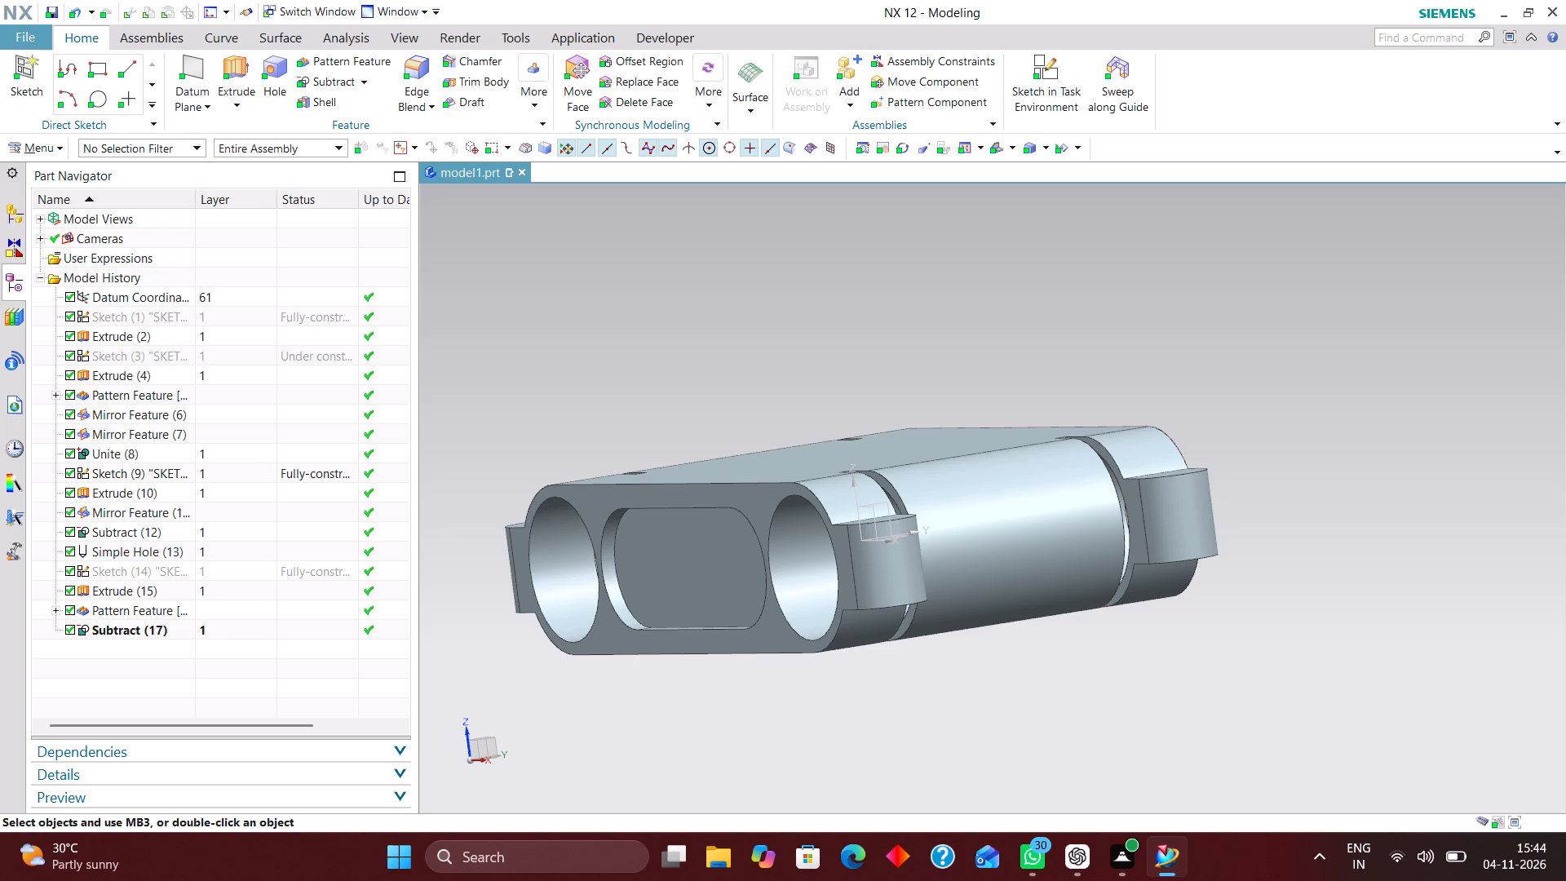
scroll(927, 522, up, 3)
middle_drag(830, 421, 865, 426)
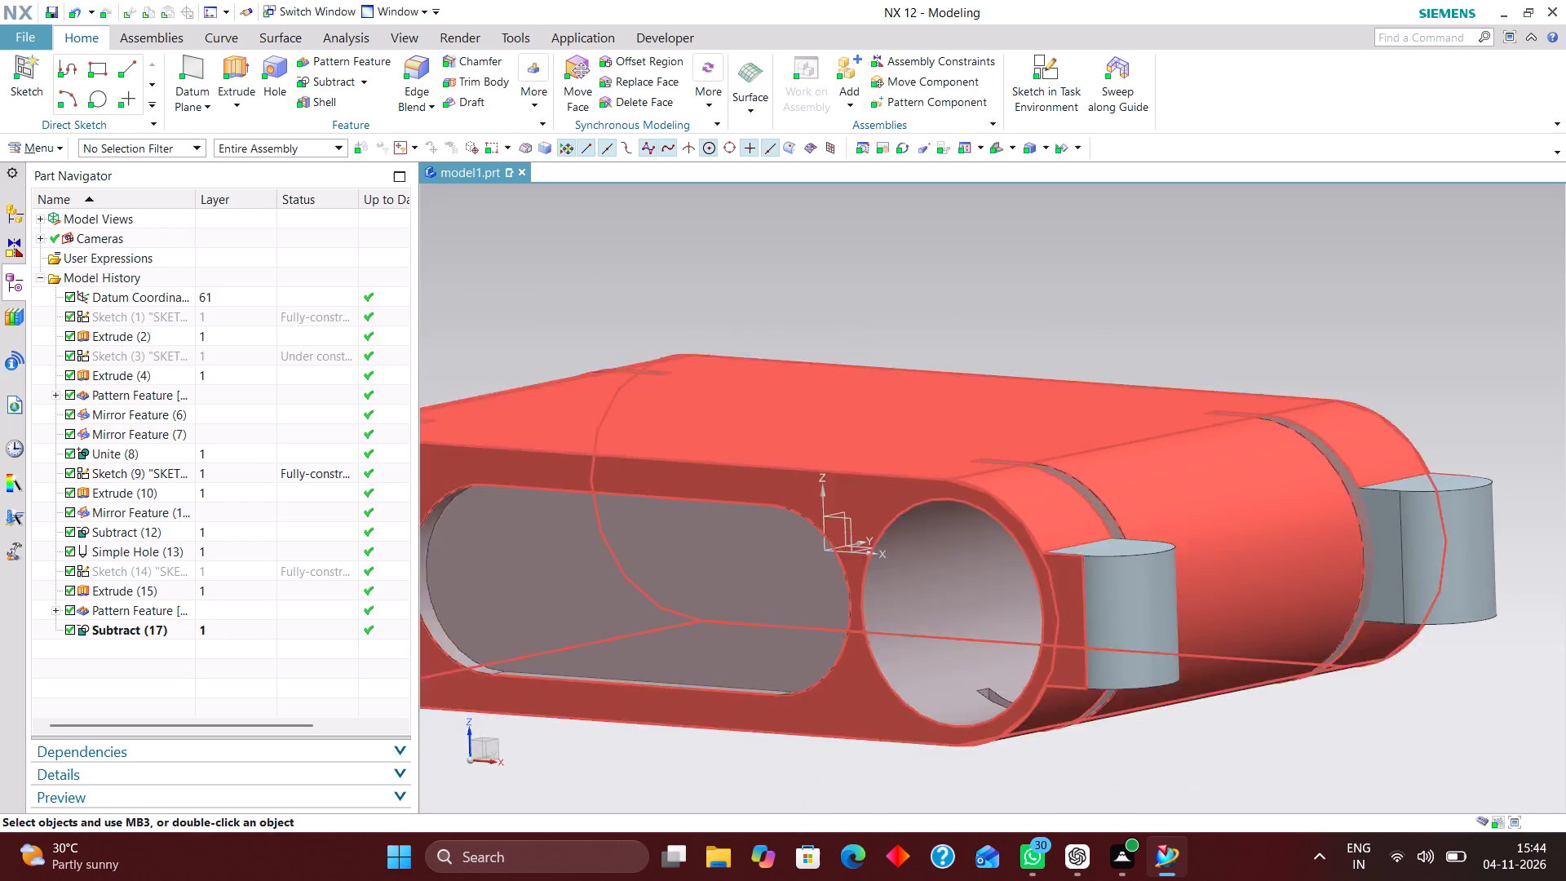
scroll(867, 409, down, 2)
scroll(874, 442, up, 2)
middle_drag(920, 383, 922, 423)
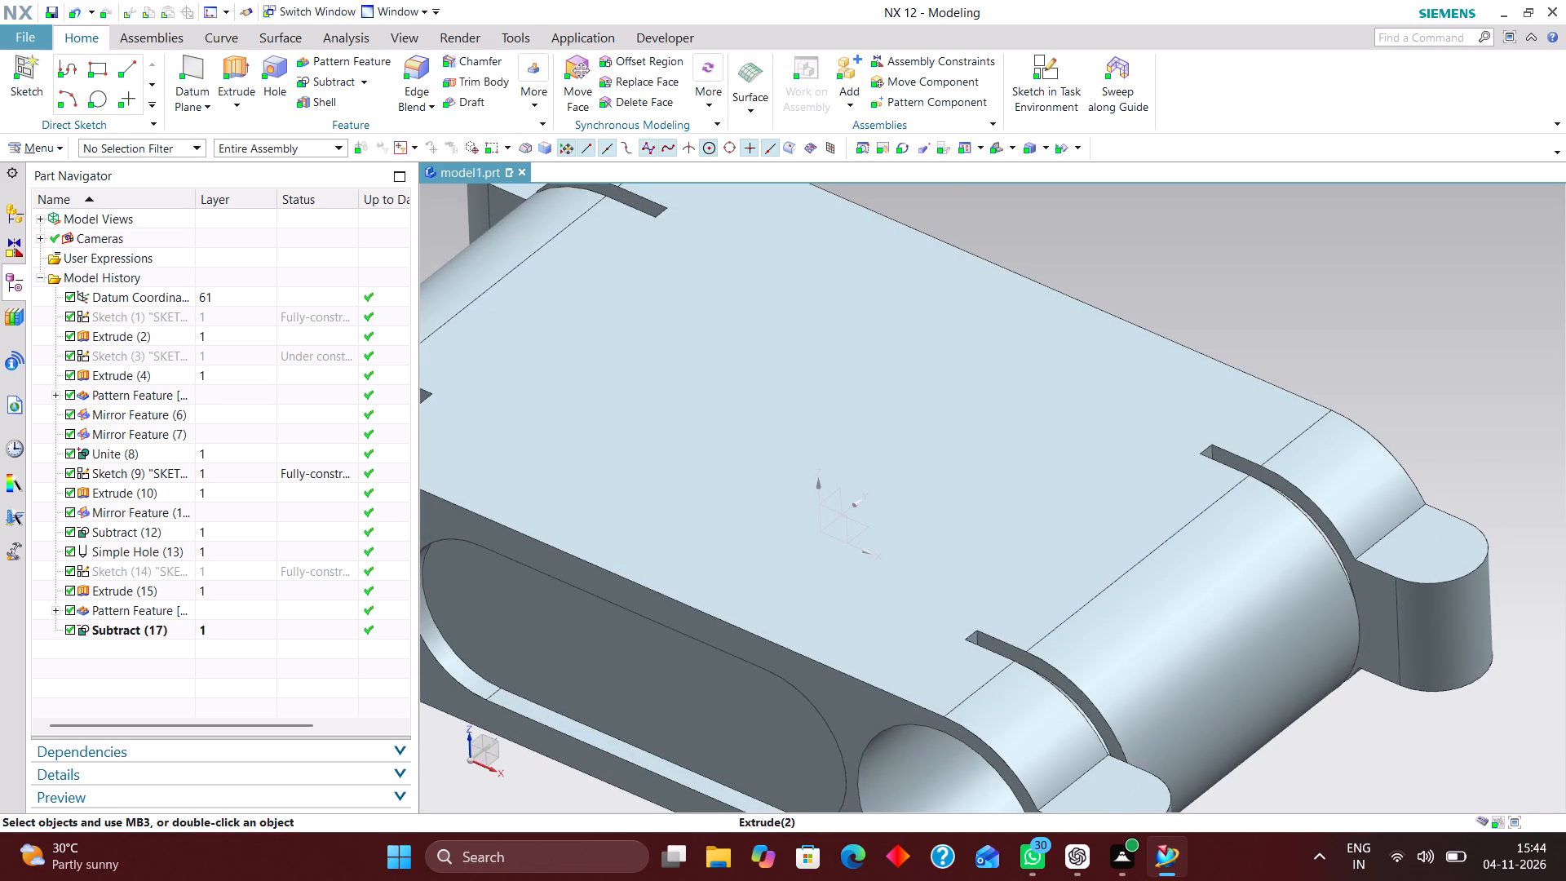
Set up a simple 6 mm through-body hole centred on the top arc of the front lug at the +X end.
click(275, 64)
scroll(858, 370, down, 3)
scroll(1030, 637, up, 3)
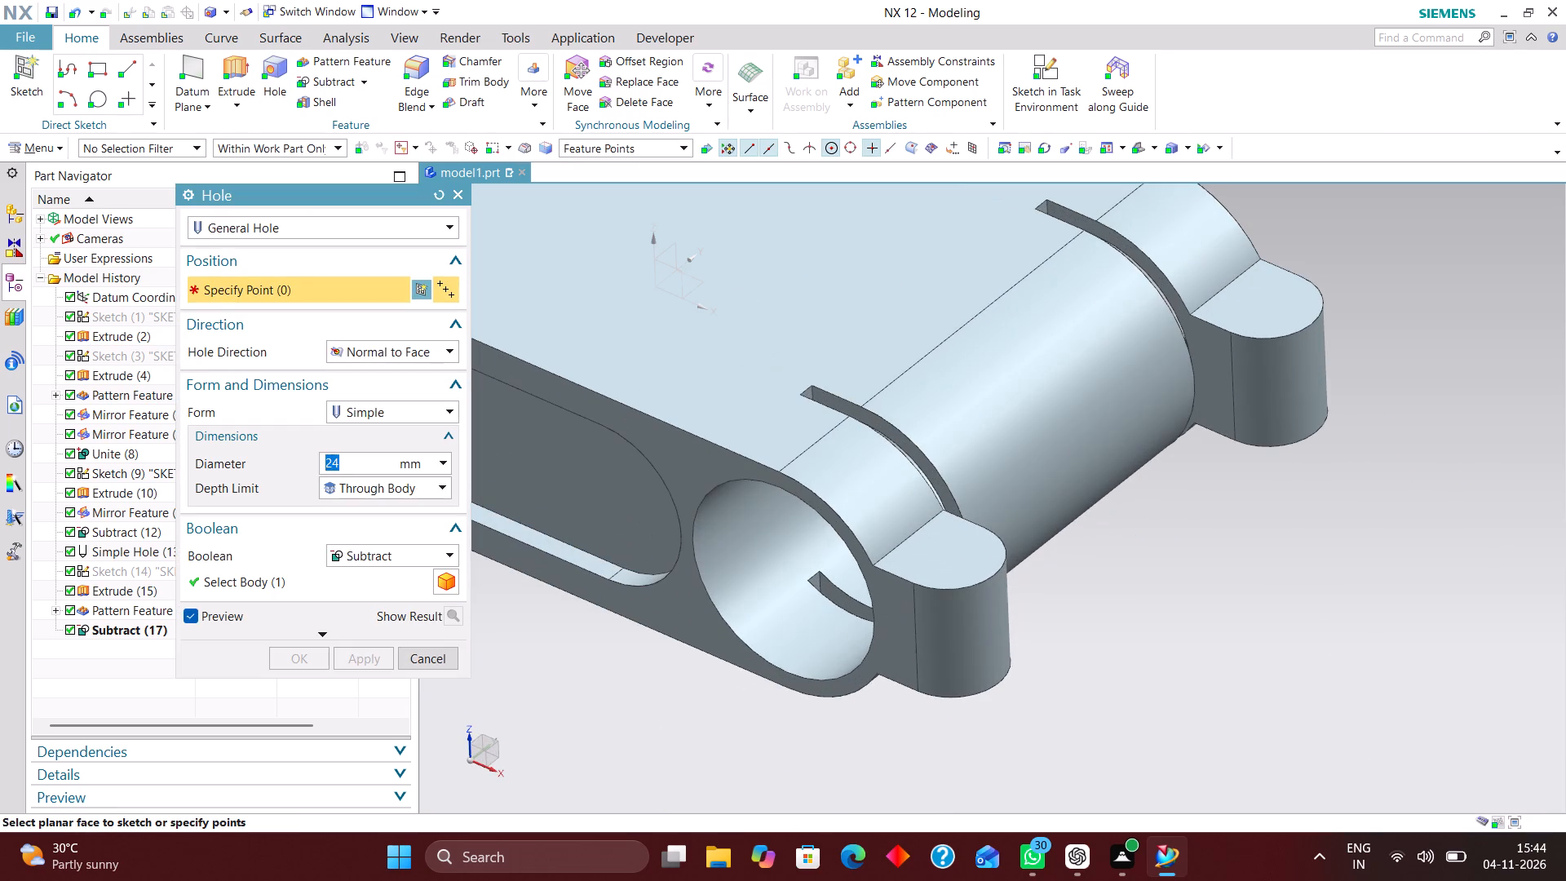
click(976, 584)
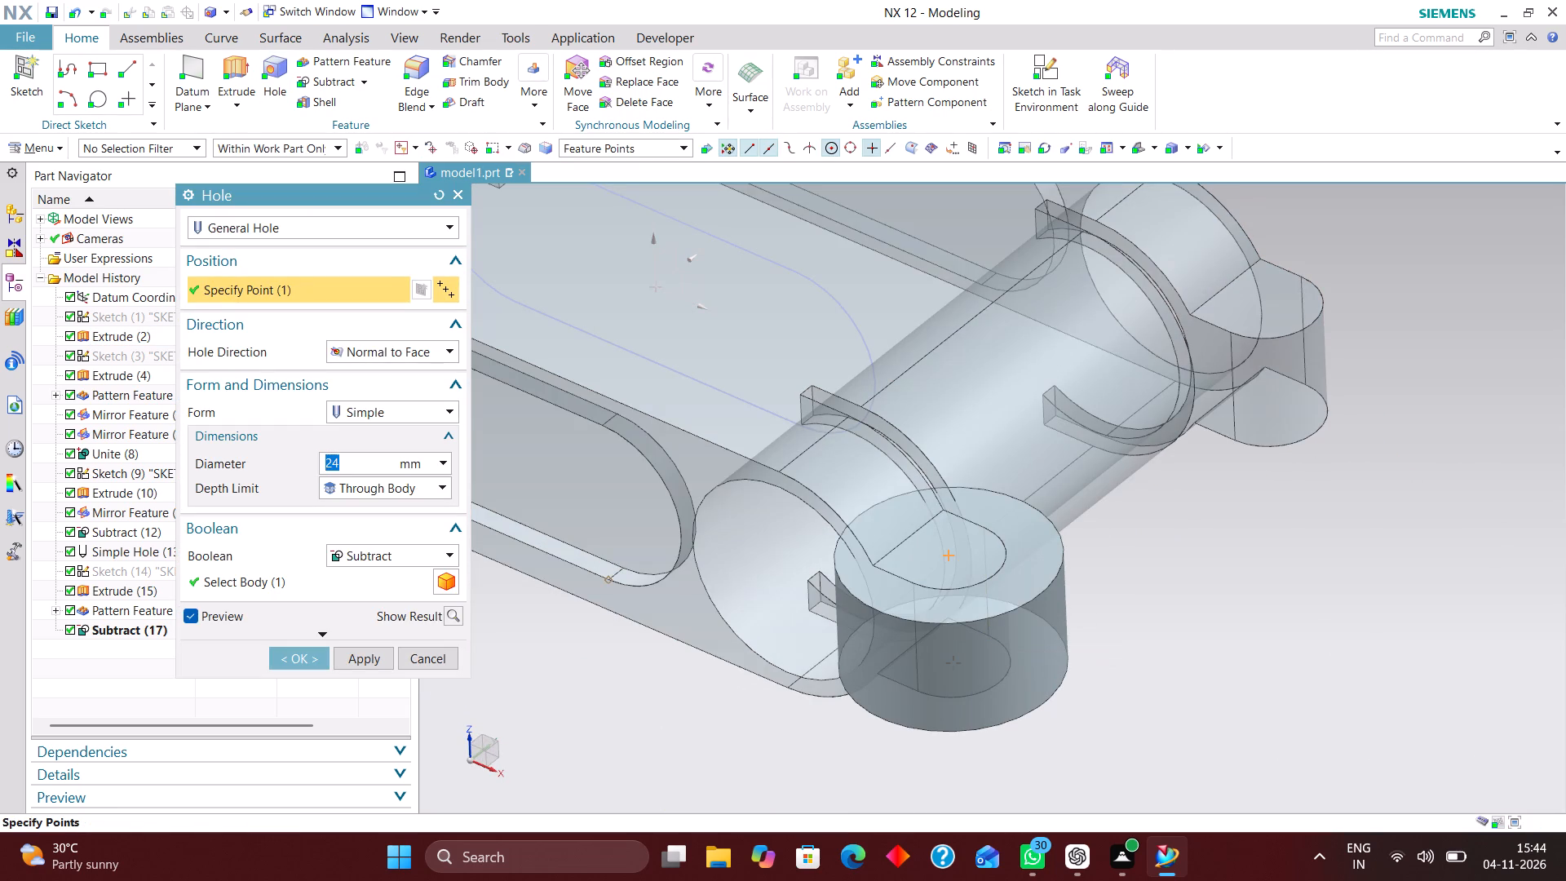
key(6)
key(Return)
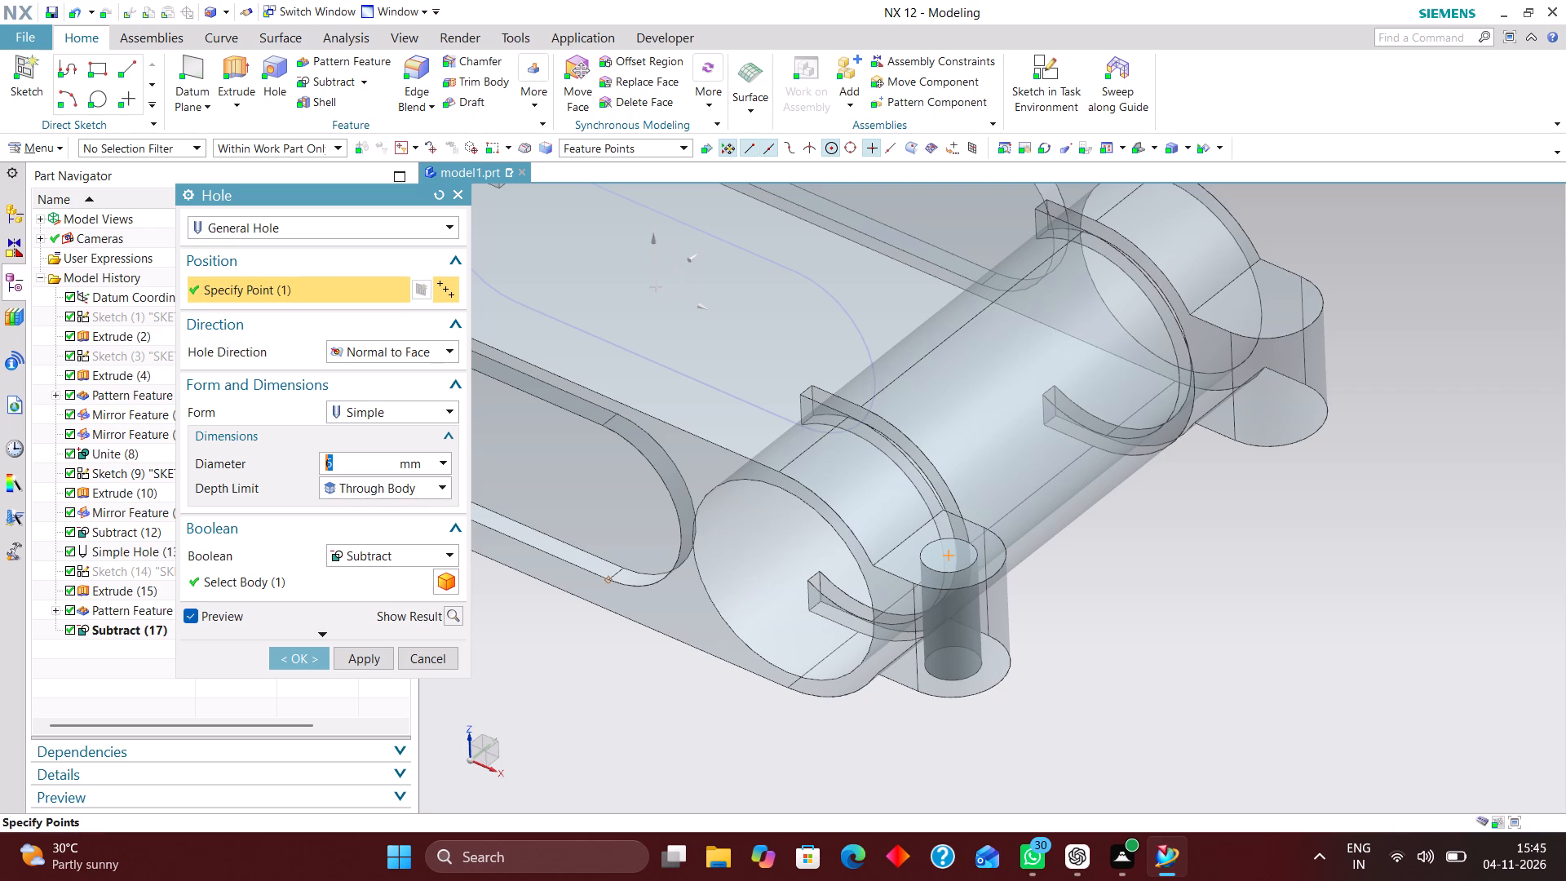
Add the arc centres of the other three lugs as hole points and create the 6 mm through holes in all four lugs.
middle_drag(1128, 652, 1219, 565)
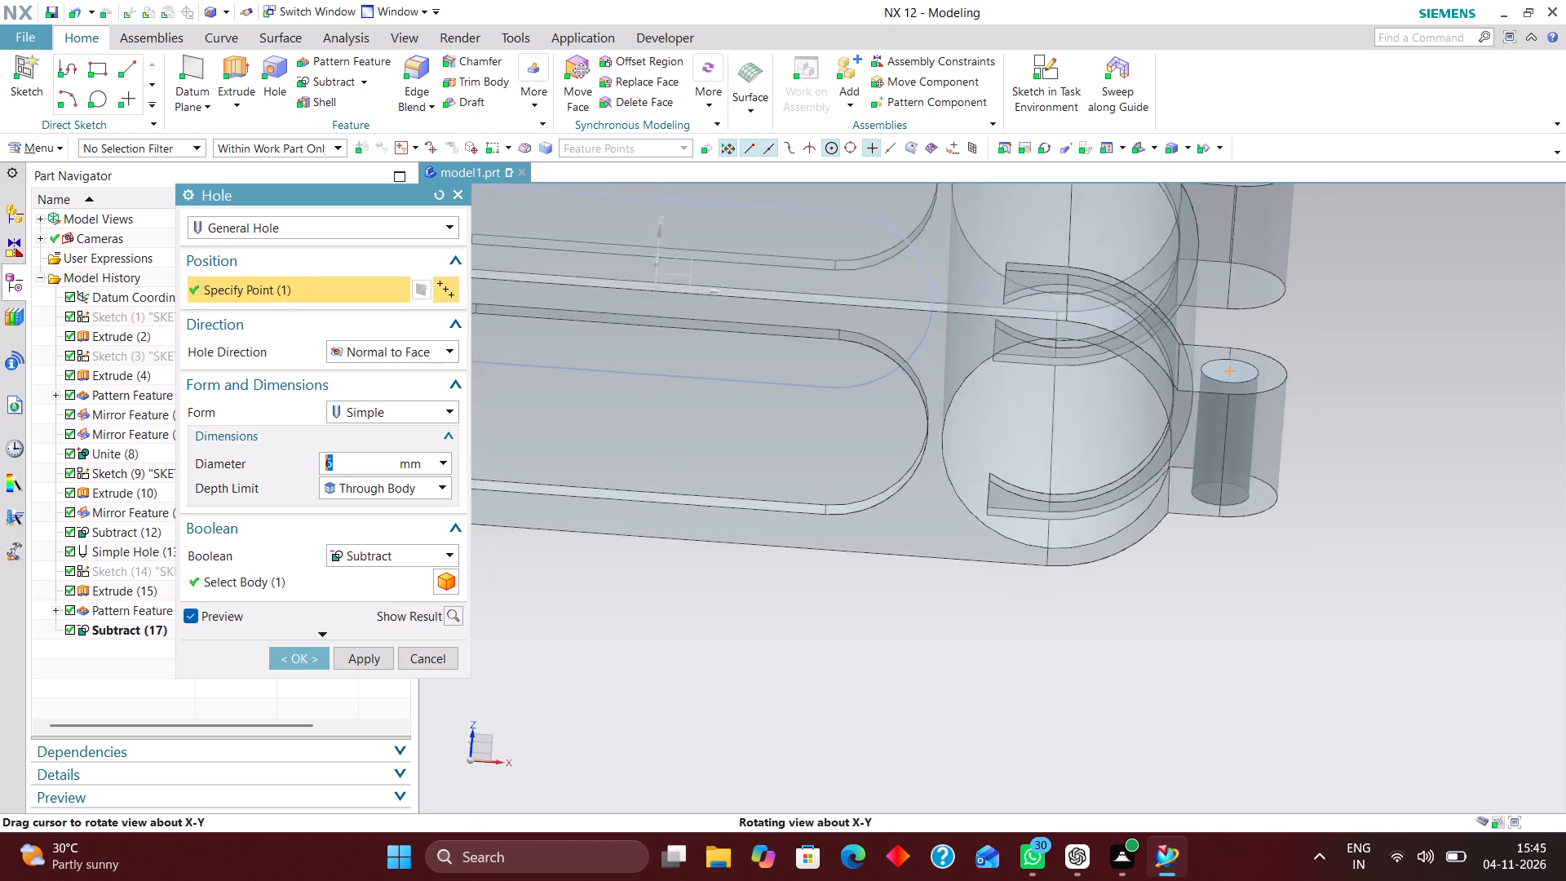
middle_drag(1219, 565, 1215, 558)
scroll(1244, 548, up, 1)
right_drag(1406, 559, 1179, 551)
scroll(1113, 604, down, 2)
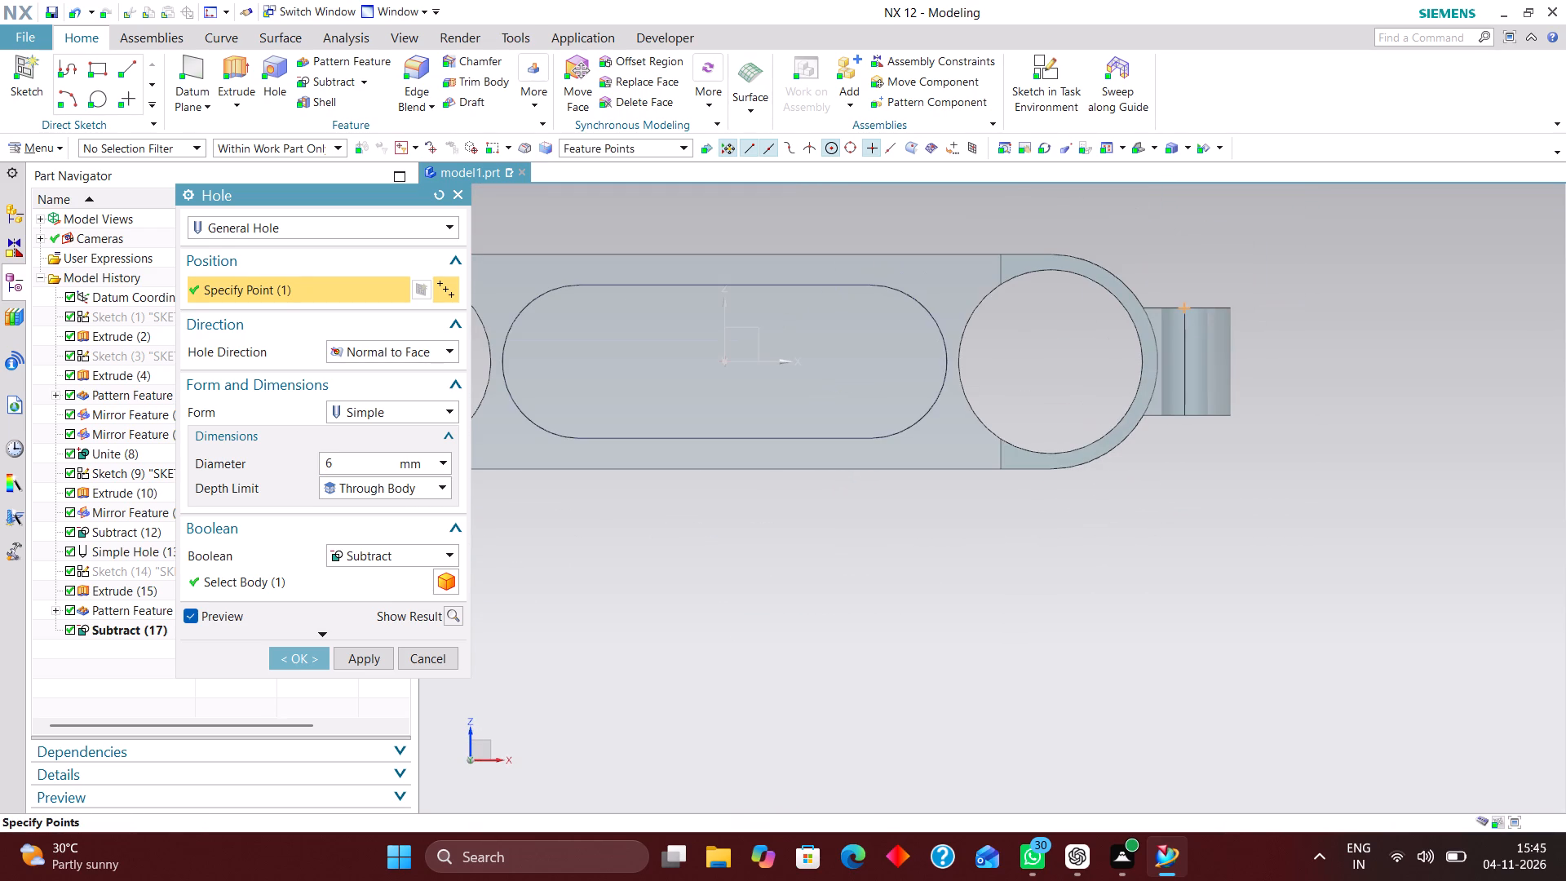
middle_drag(1316, 468, 1245, 511)
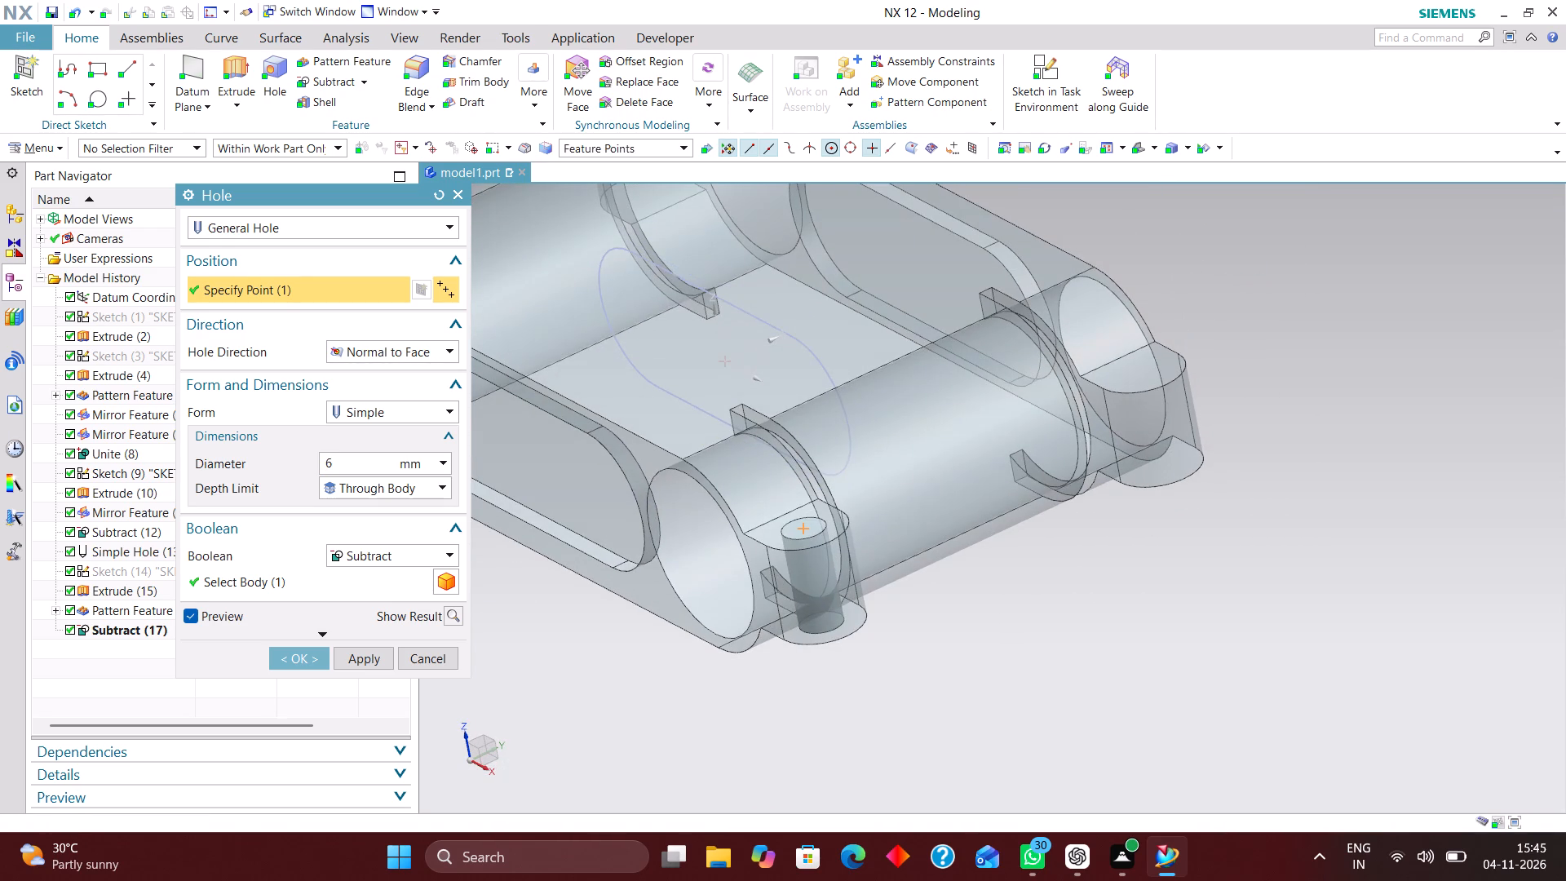
scroll(1271, 532, down, 1)
scroll(1150, 398, up, 4)
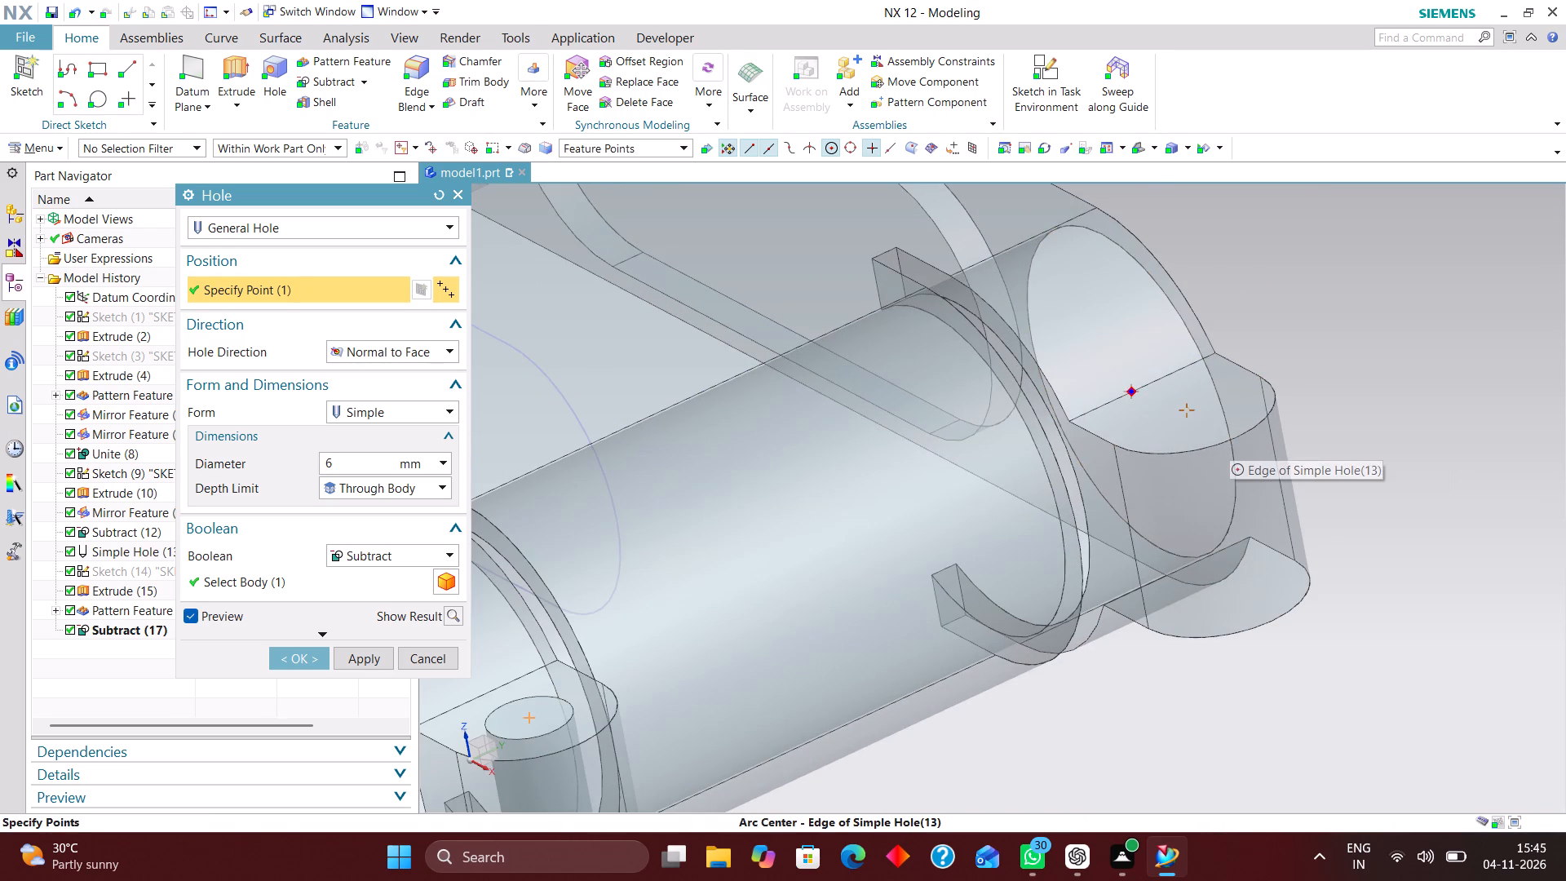
click(1249, 435)
scroll(1298, 467, down, 2)
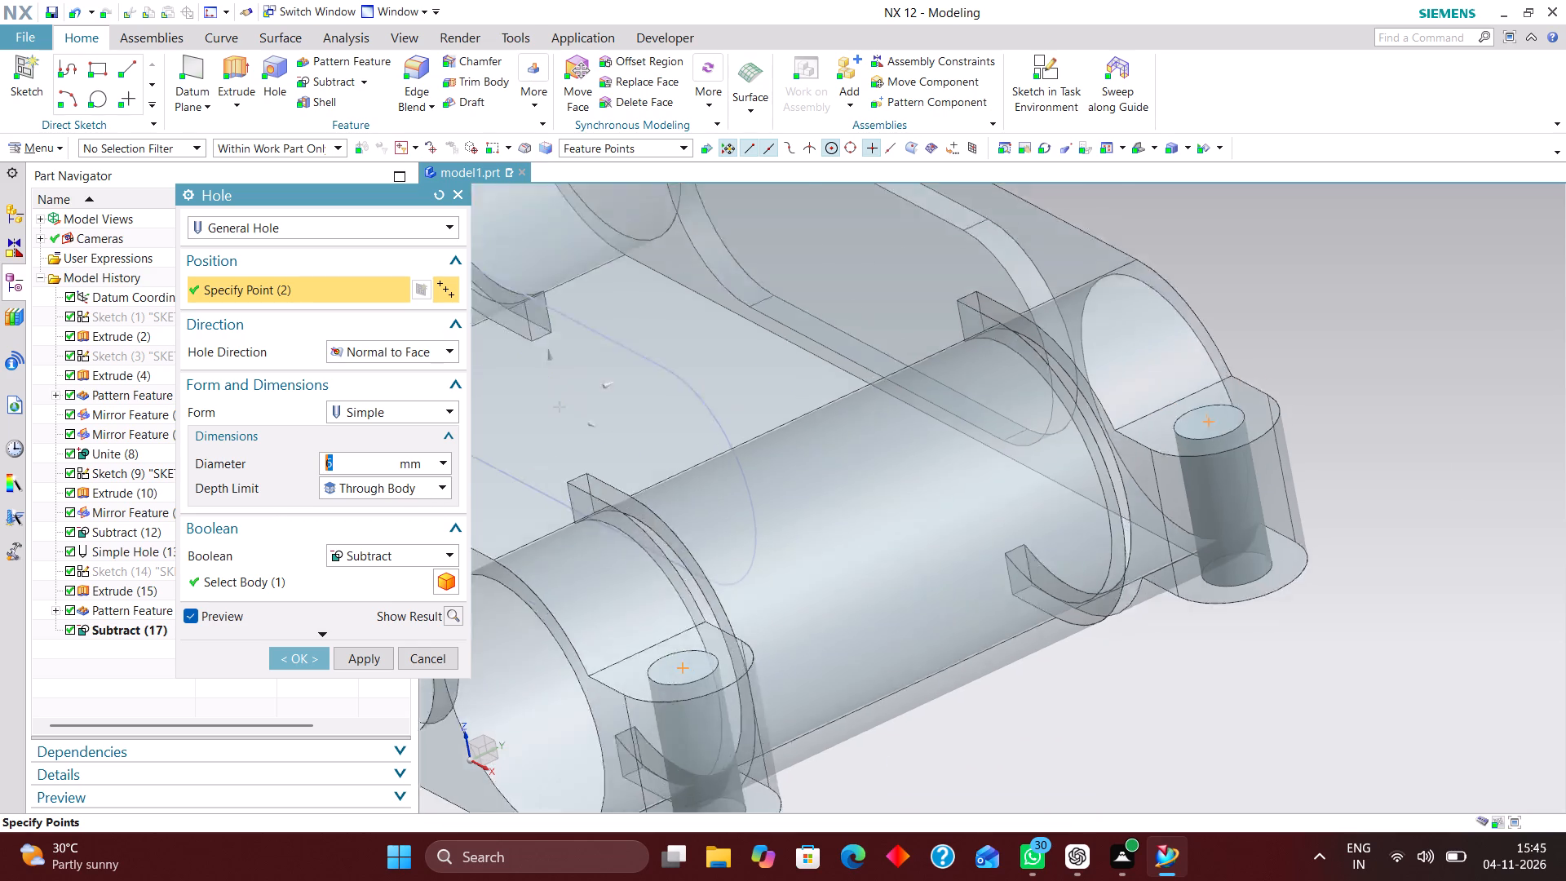
scroll(1303, 473, down, 2)
scroll(1334, 539, down, 2)
scroll(908, 438, up, 6)
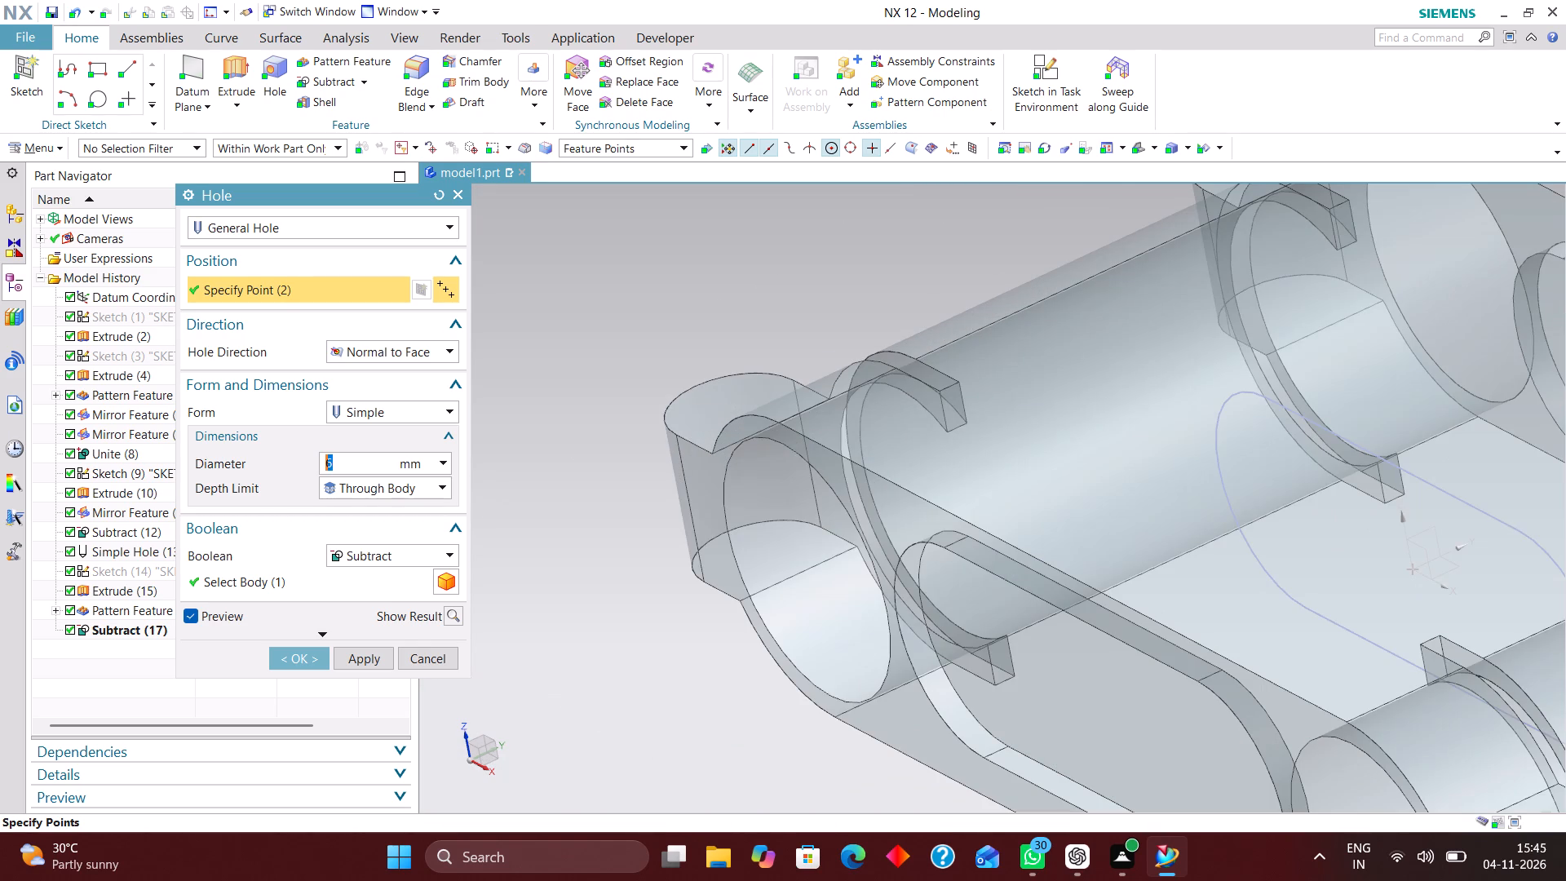
click(686, 386)
scroll(723, 520, down, 3)
scroll(946, 330, up, 4)
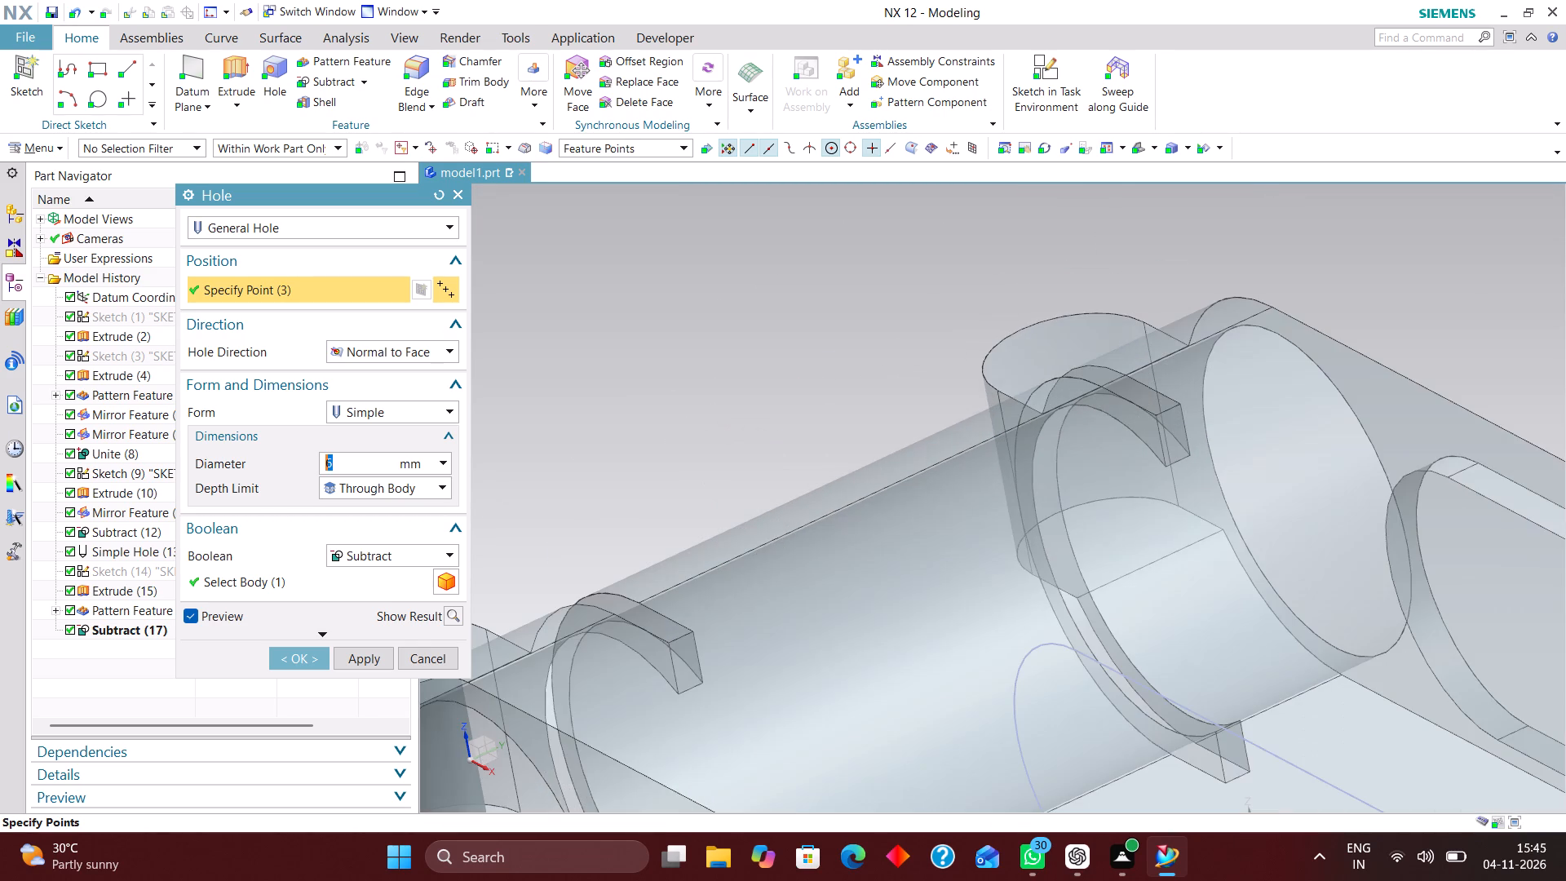
click(1020, 328)
scroll(904, 295, down, 2)
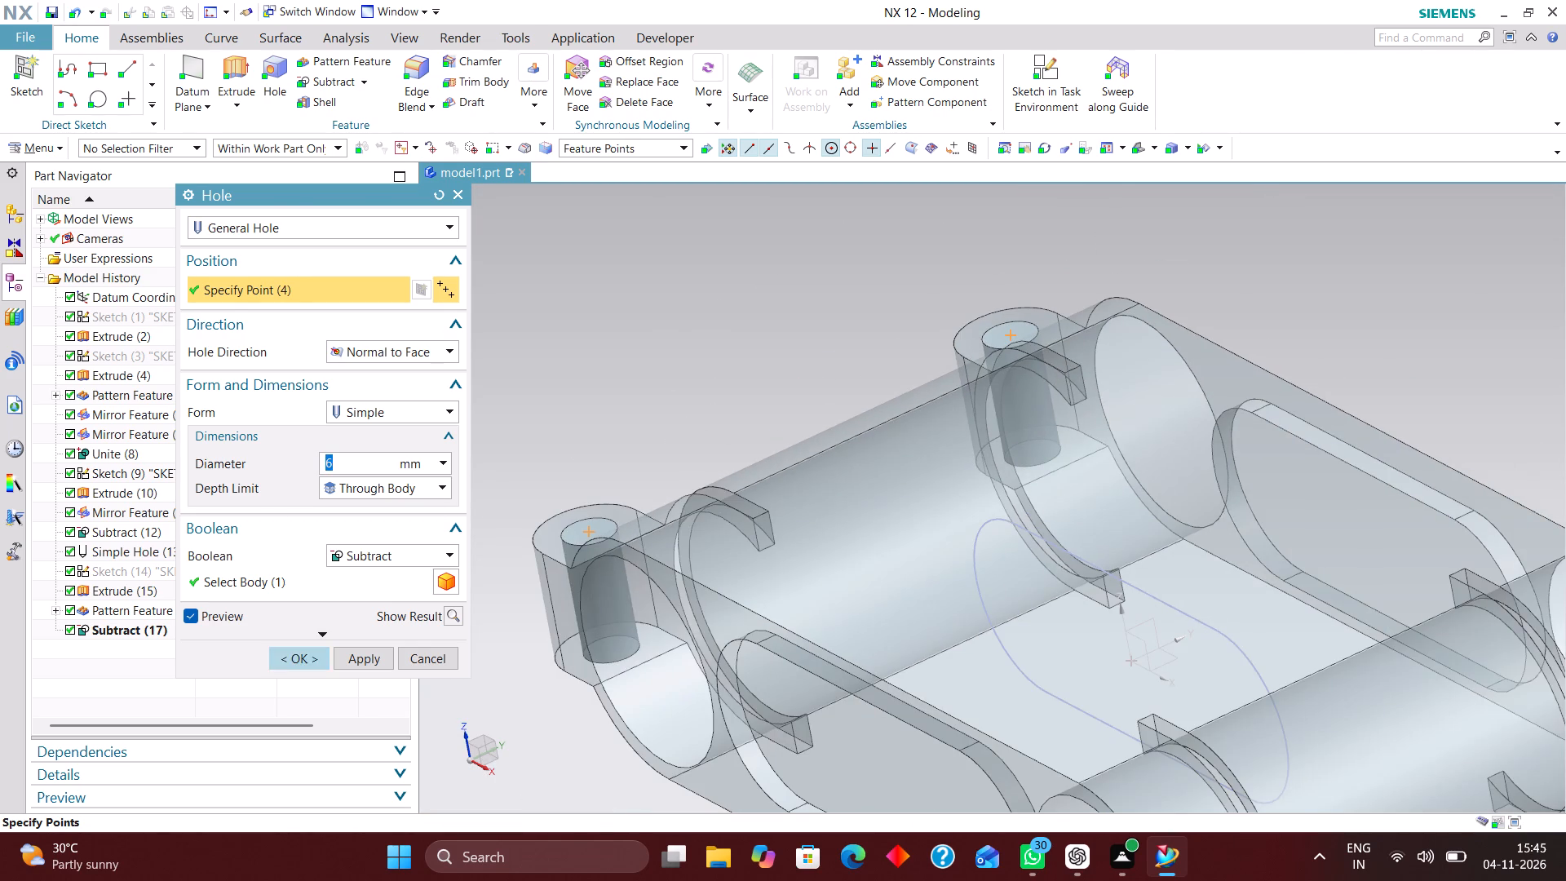
click(301, 659)
scroll(639, 374, down, 3)
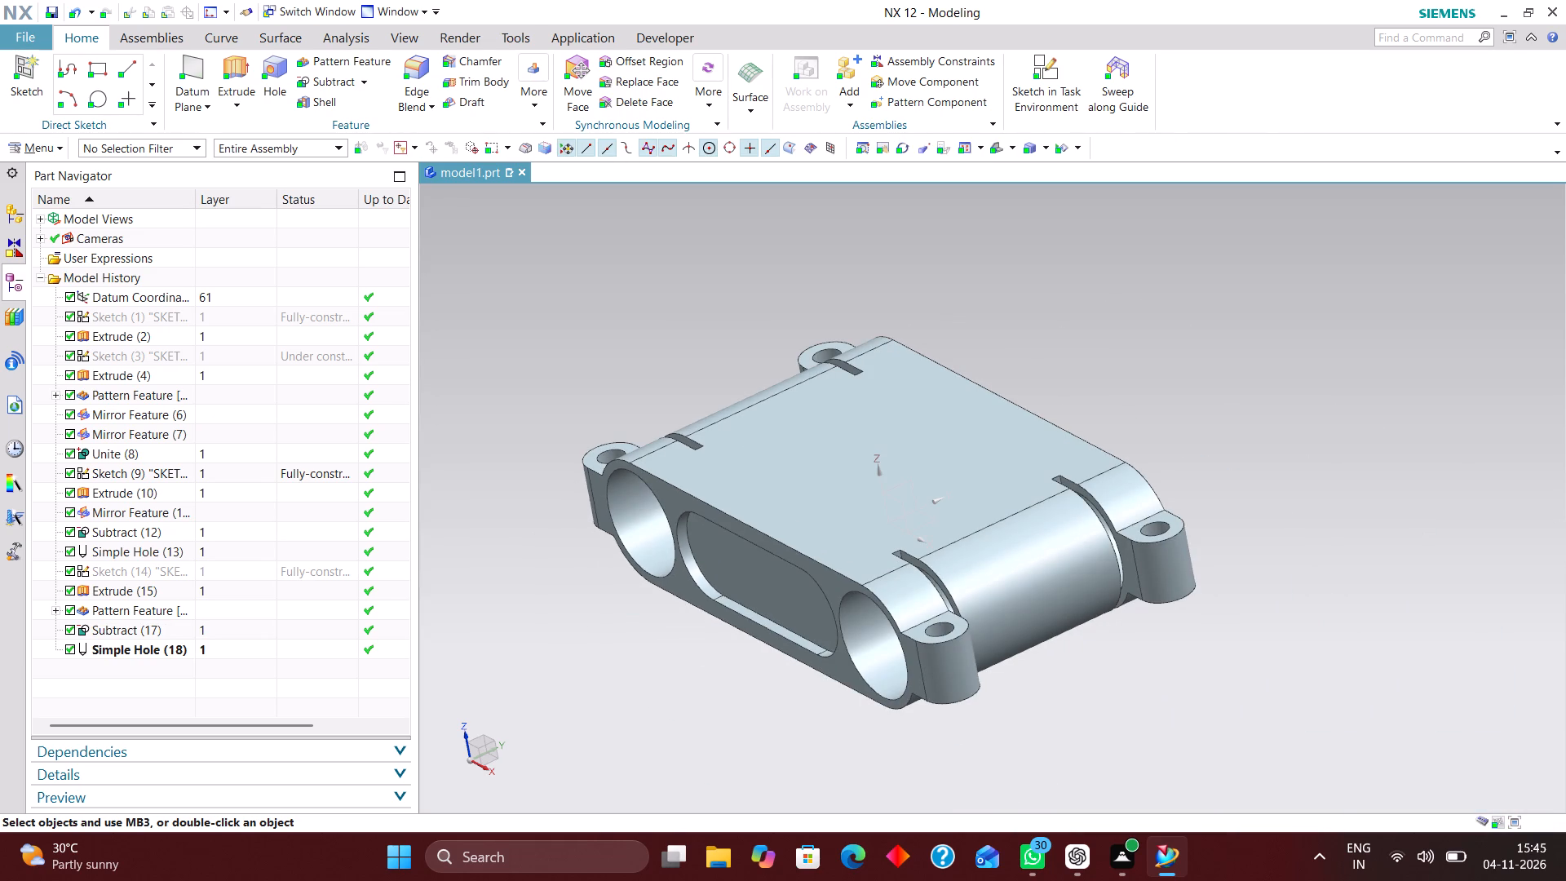
middle_drag(1135, 641, 1157, 626)
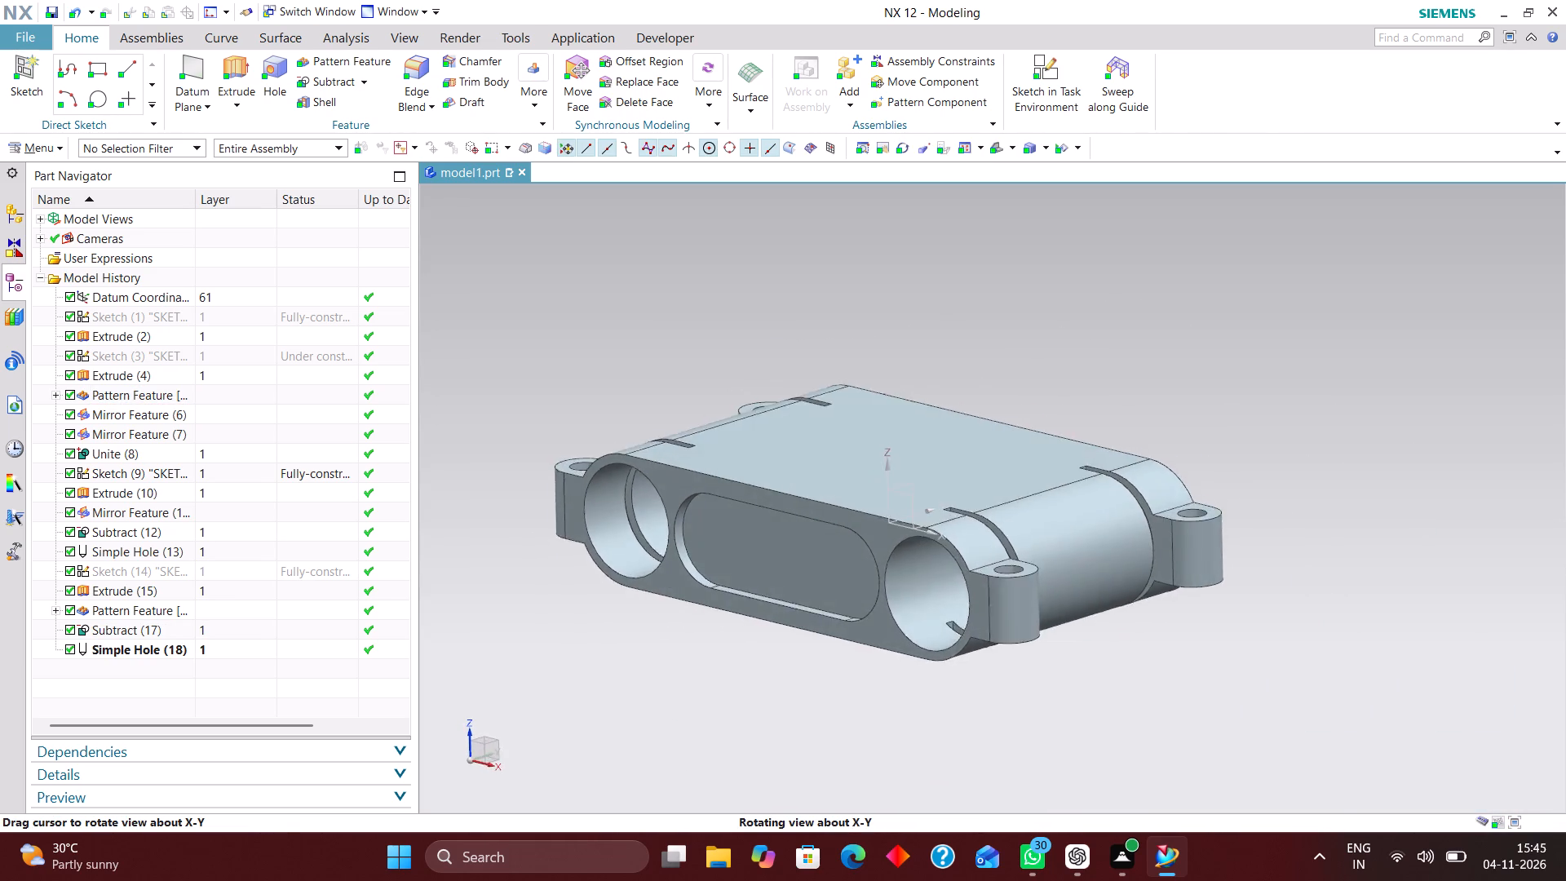
Examine the body from above and below, checking the drilled lugs and the slot cuts.
middle_drag(1157, 626, 1156, 608)
scroll(1156, 575, up, 1)
click(999, 144)
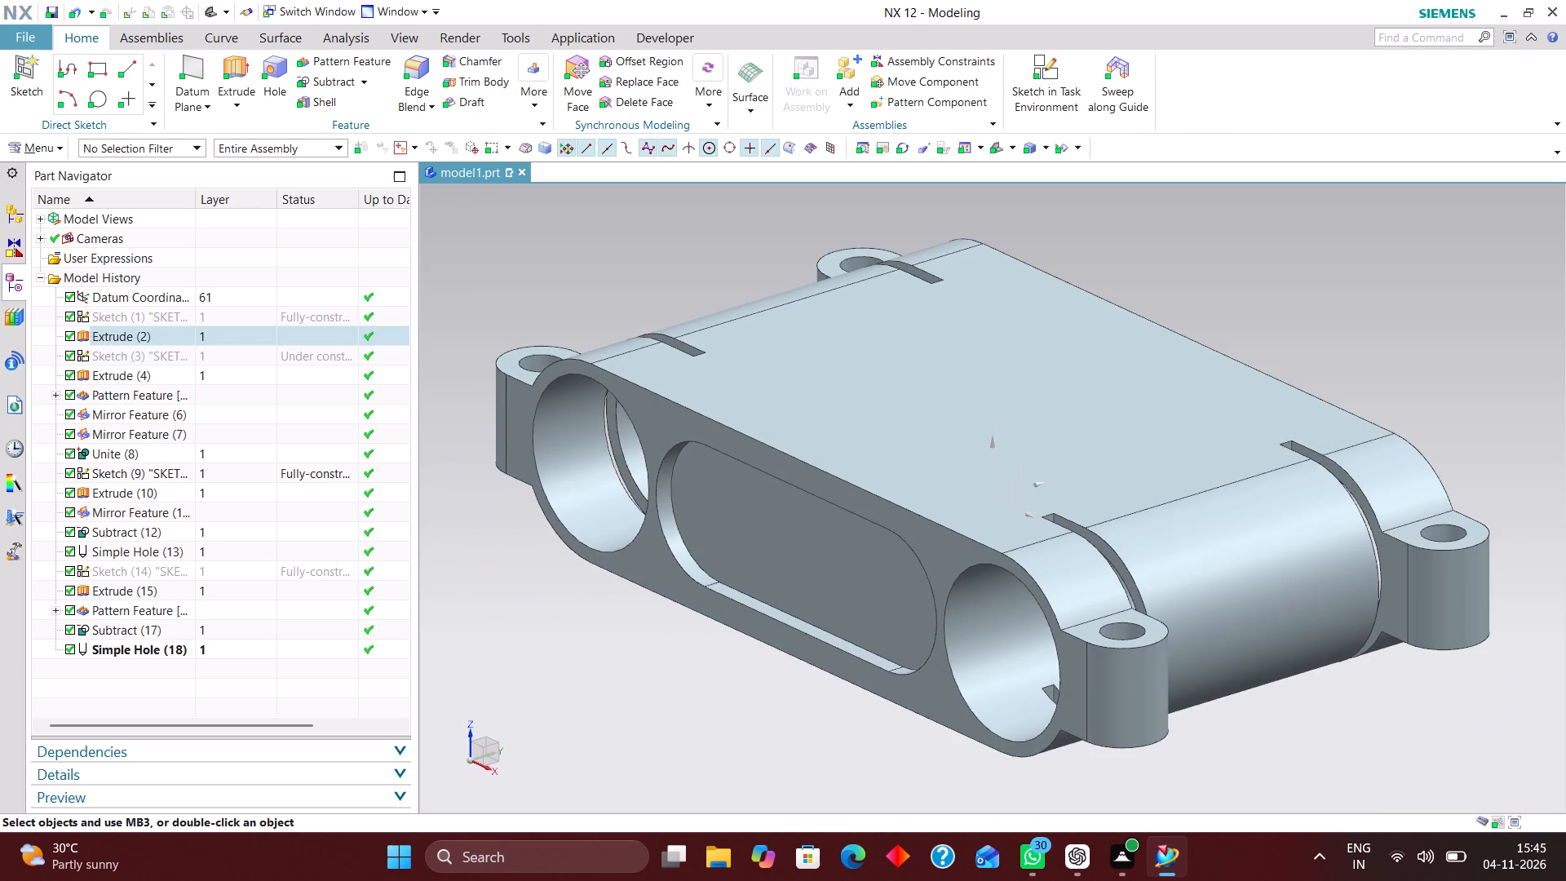
scroll(745, 356, down, 1)
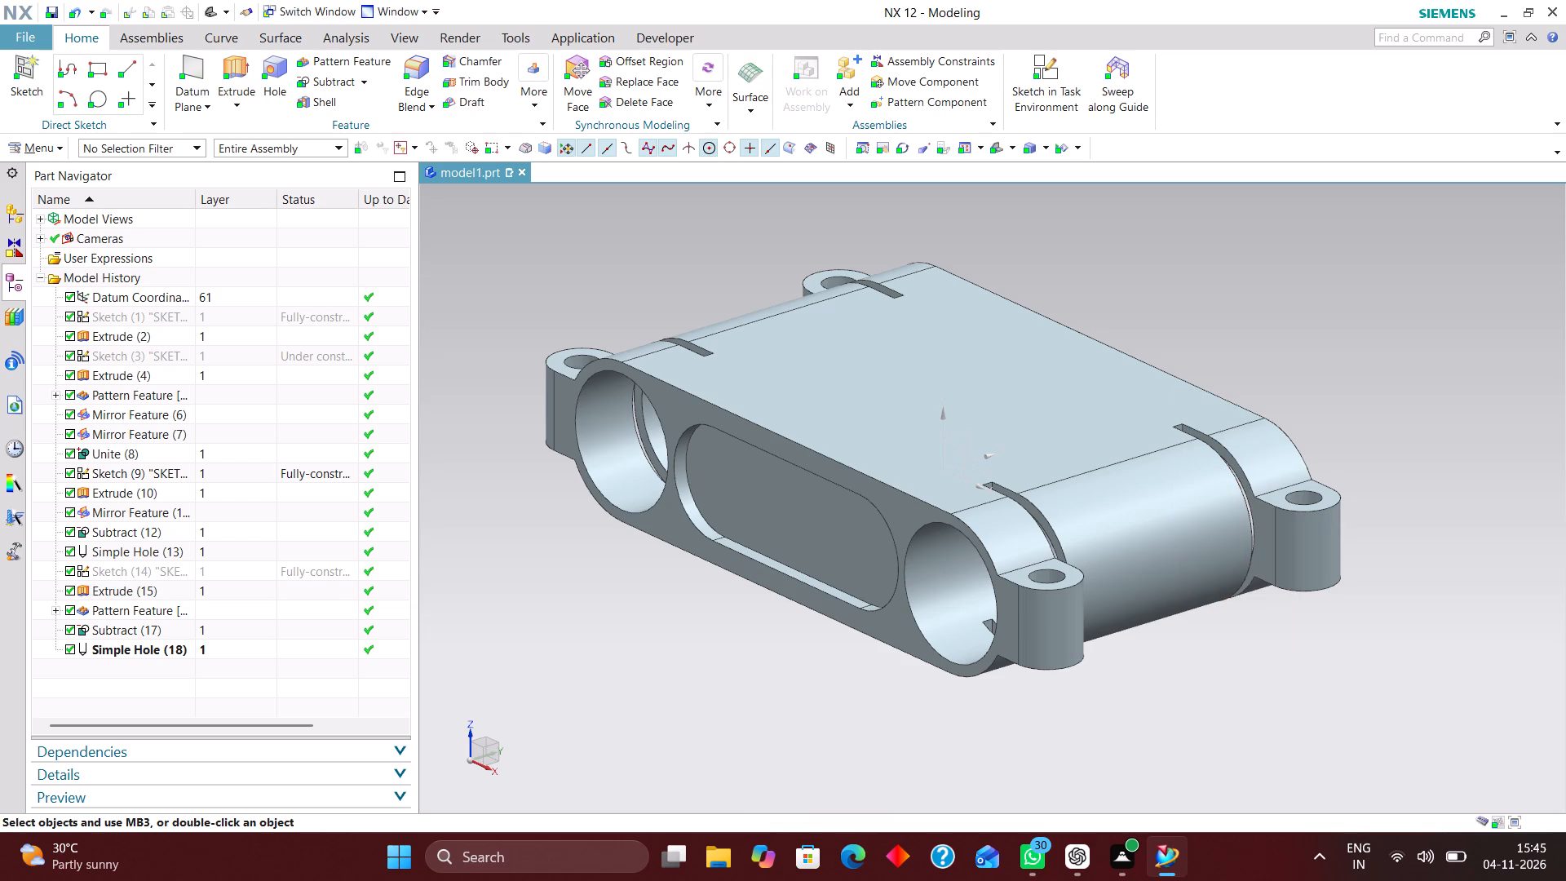
middle_drag(1191, 726, 1170, 751)
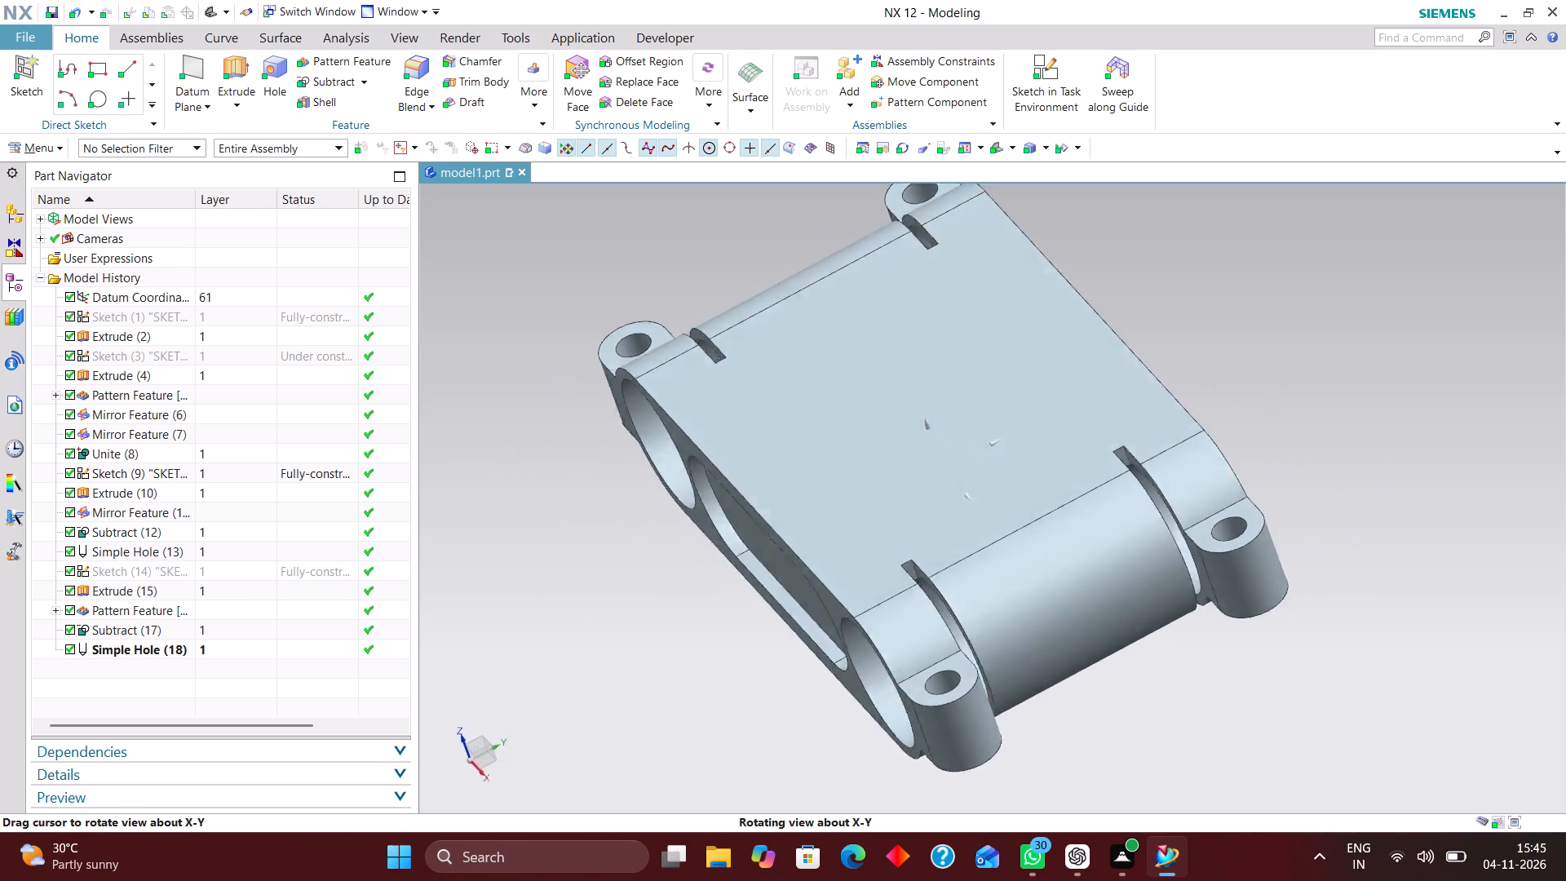
middle_drag(1170, 751, 1174, 653)
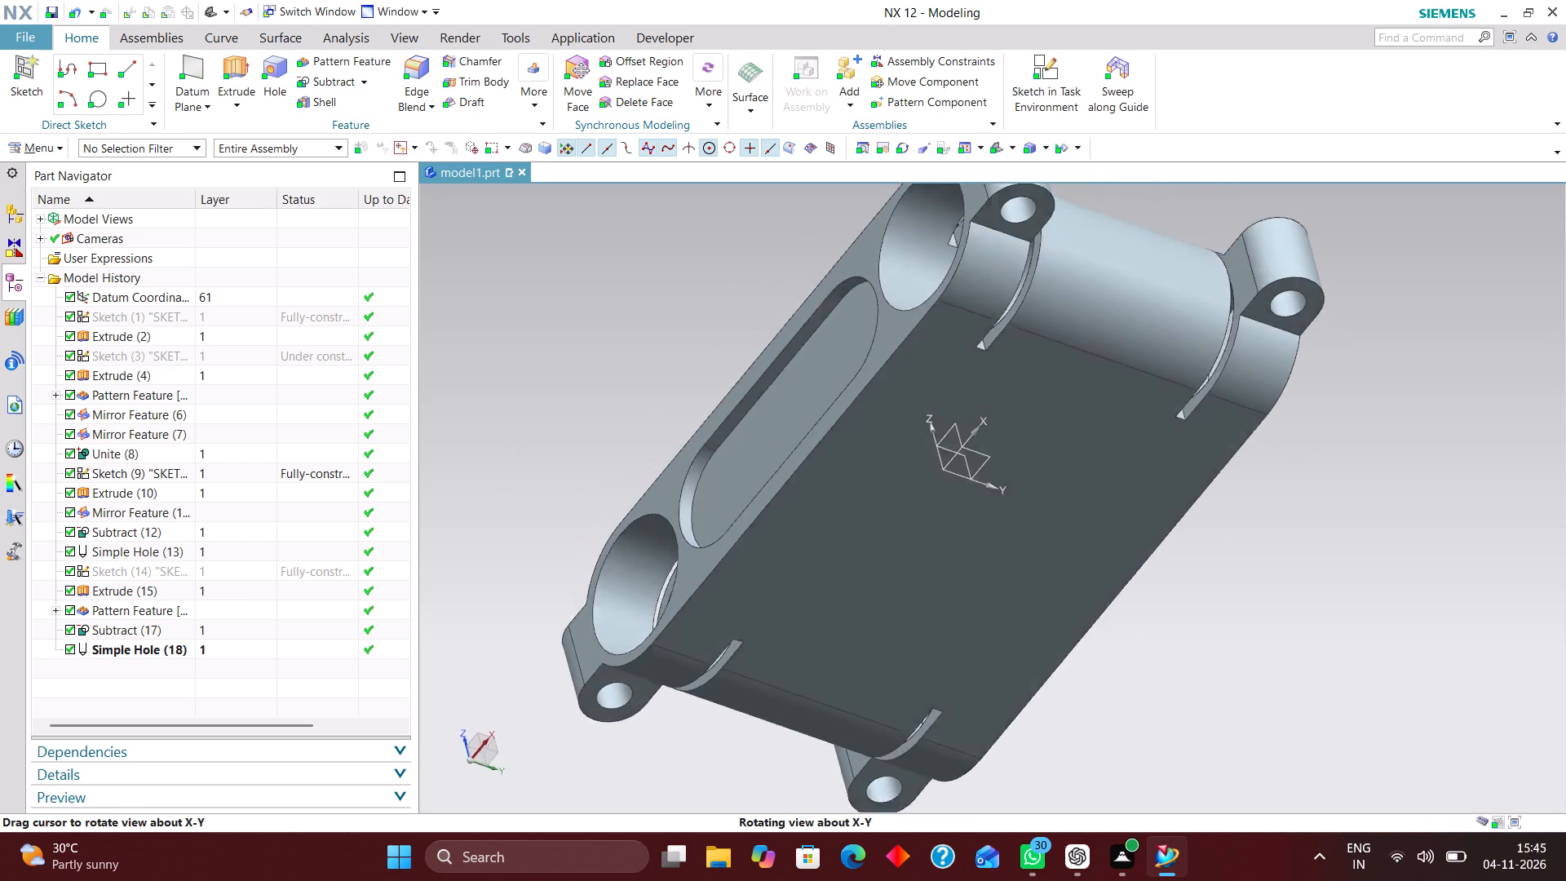
middle_drag(1174, 653, 1174, 740)
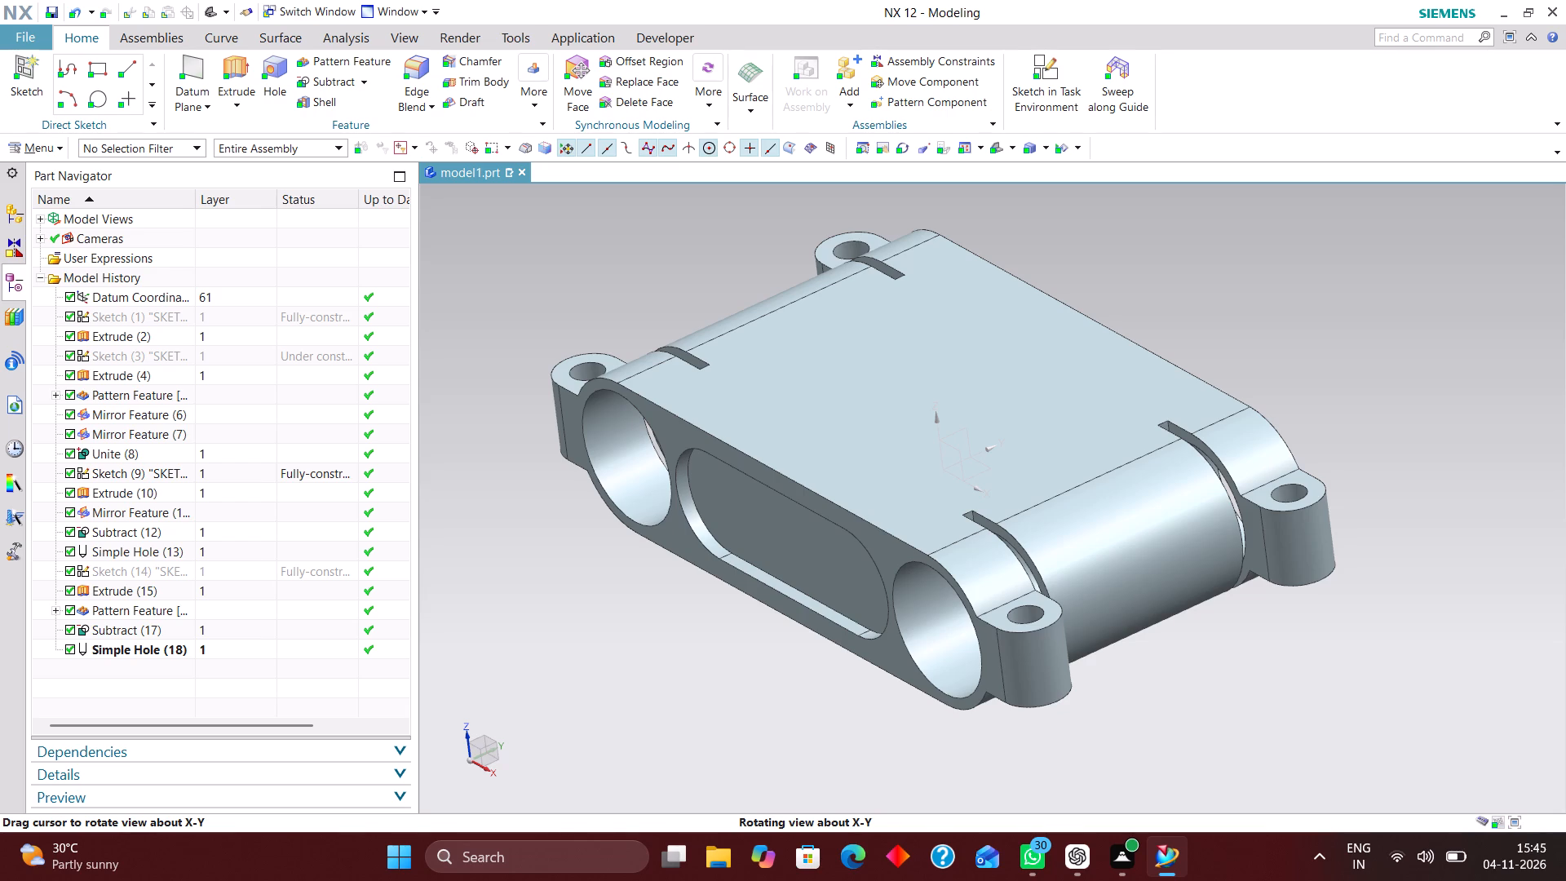
middle_drag(1174, 740, 1181, 739)
Set up a circular 1 mm edge blend on the front face's upper and lower outer edges and the front +X lug's top and bottom edges.
scroll(1183, 737, up, 1)
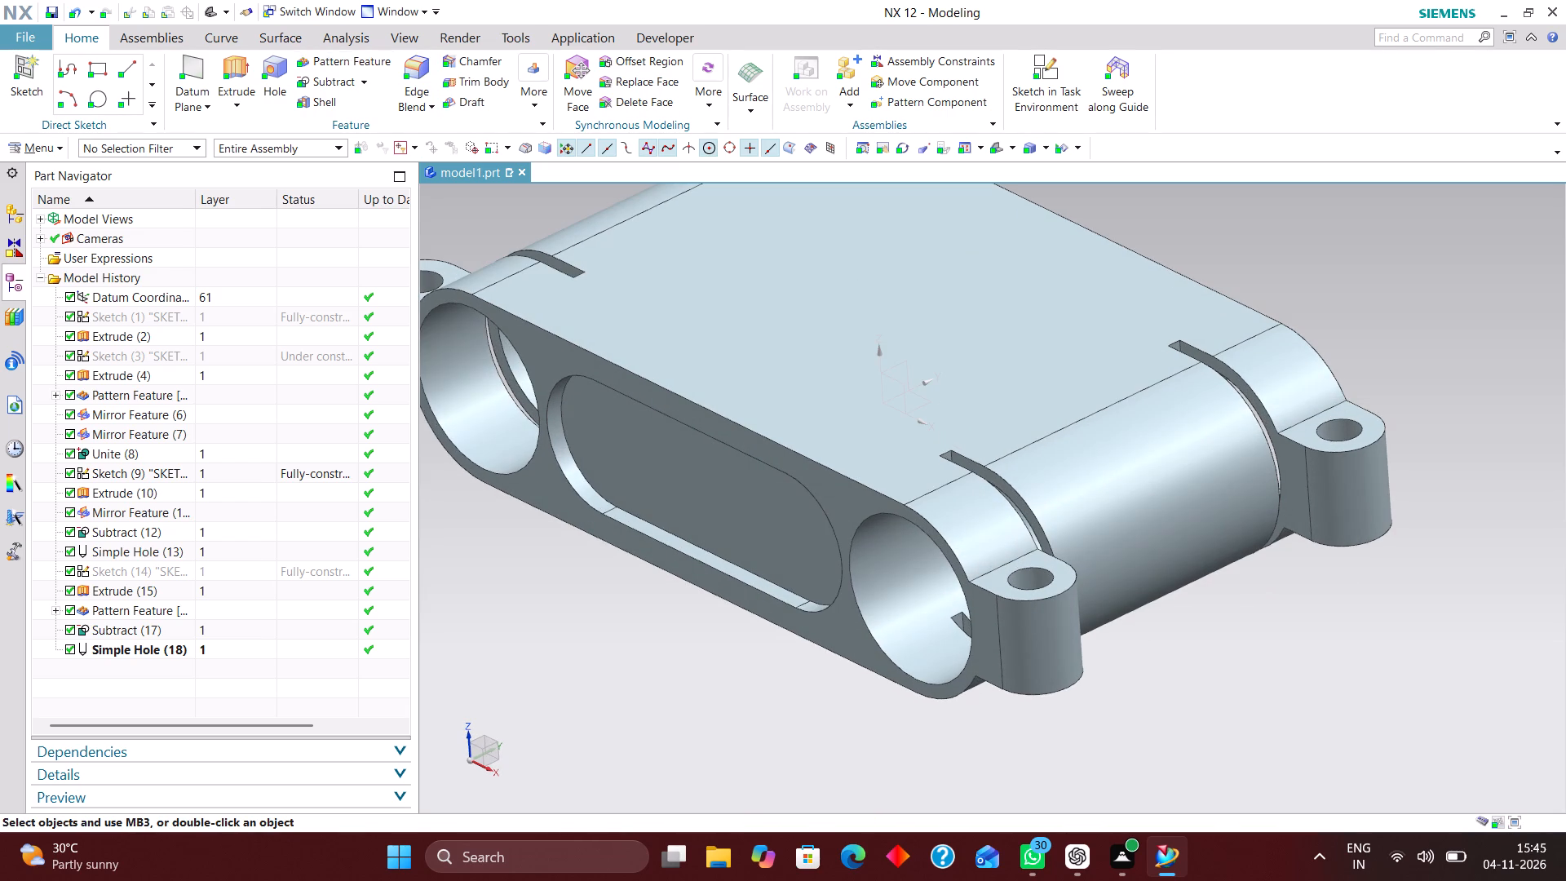
click(413, 68)
scroll(1044, 618, up, 2)
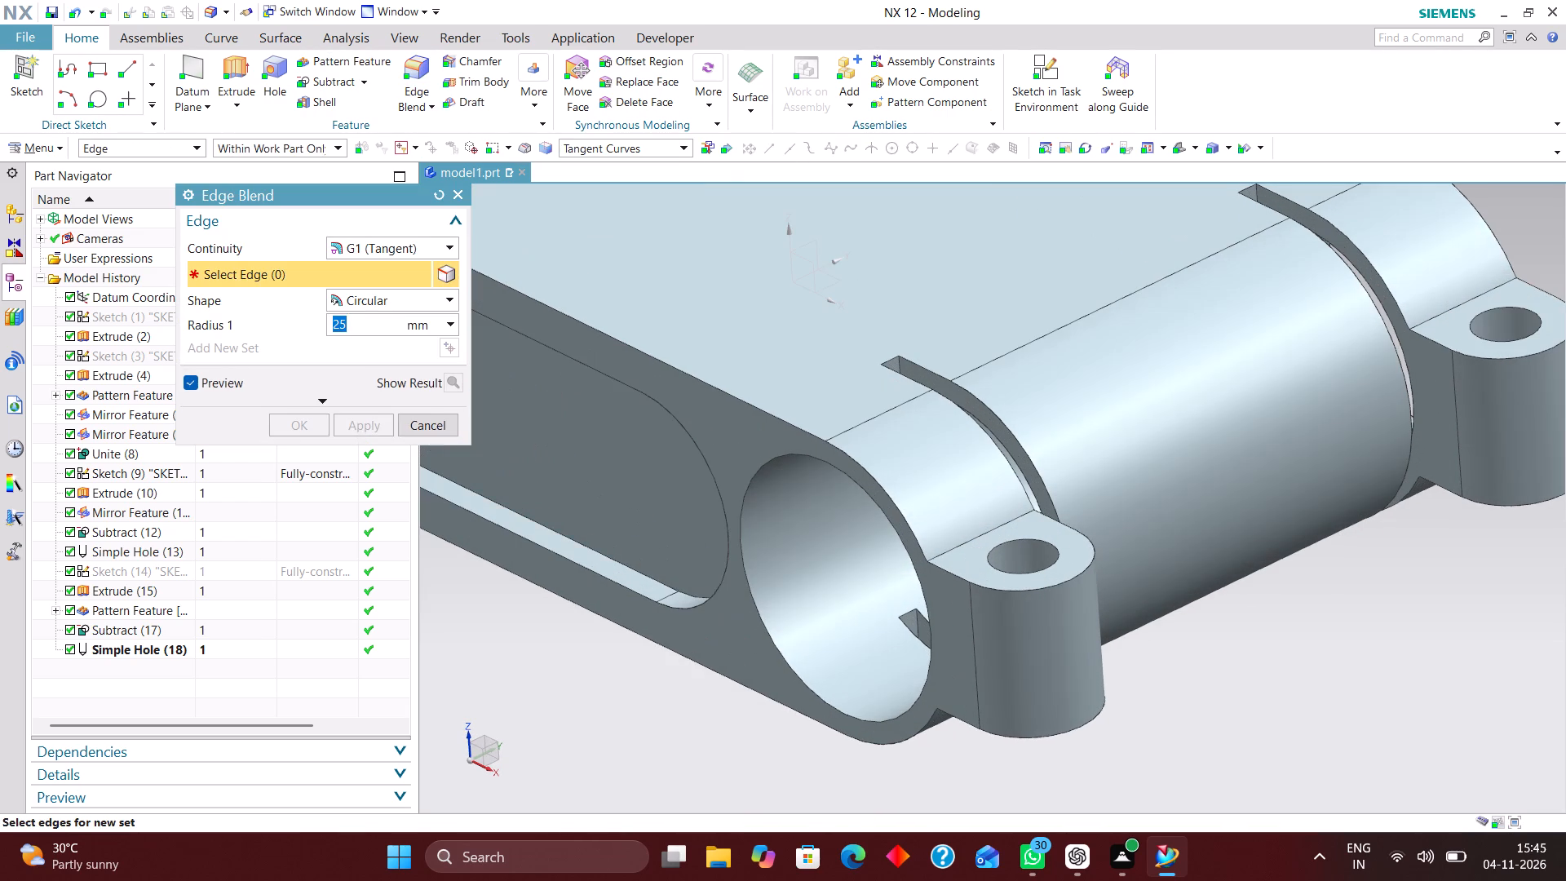
click(1046, 586)
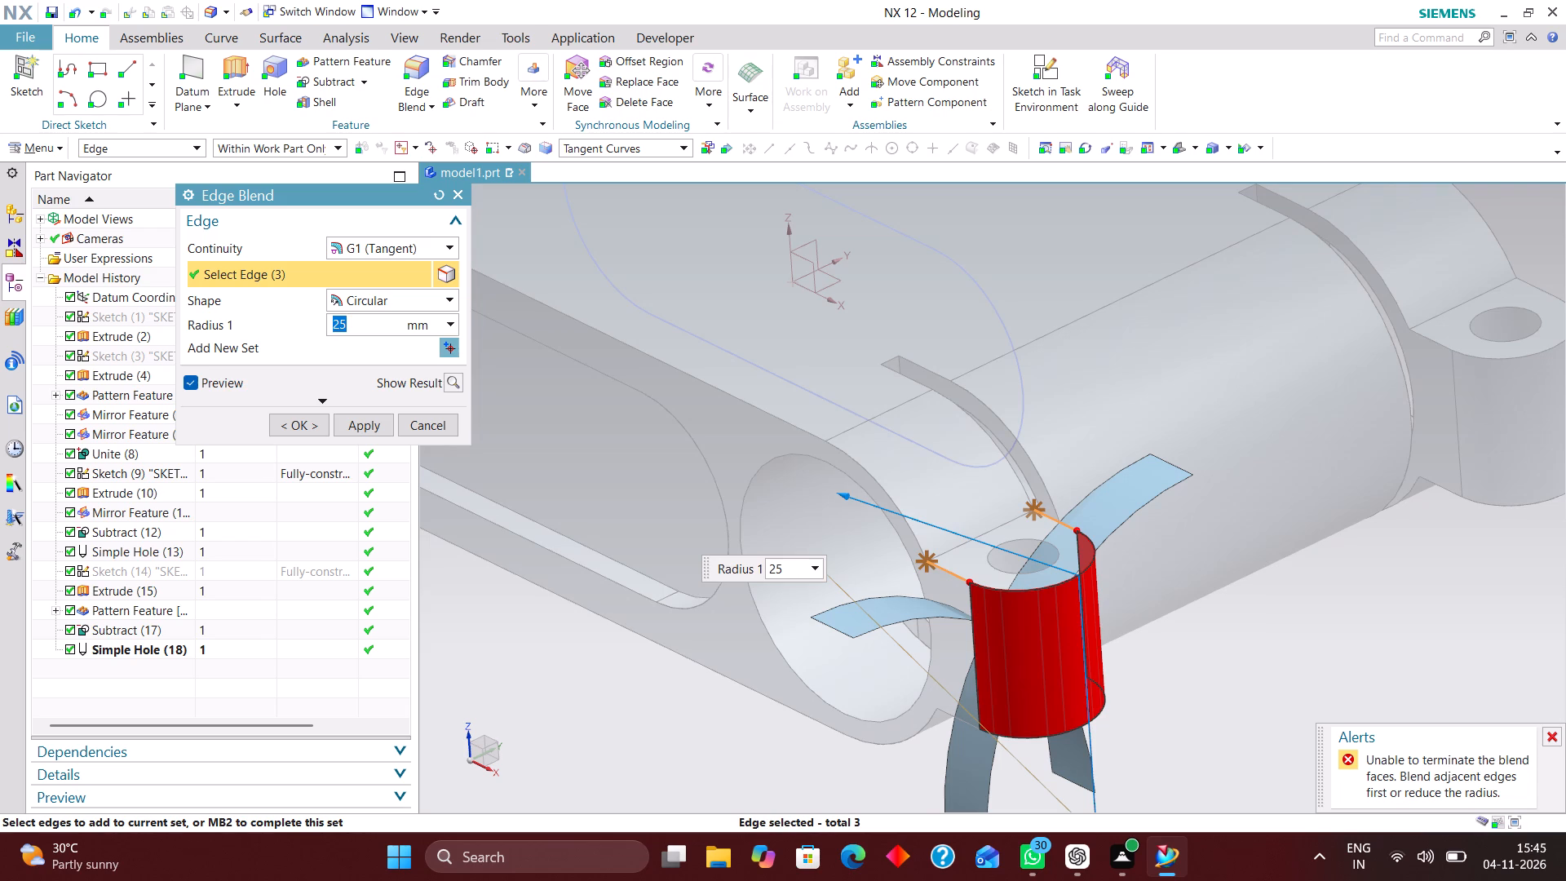
key(1)
key(Return)
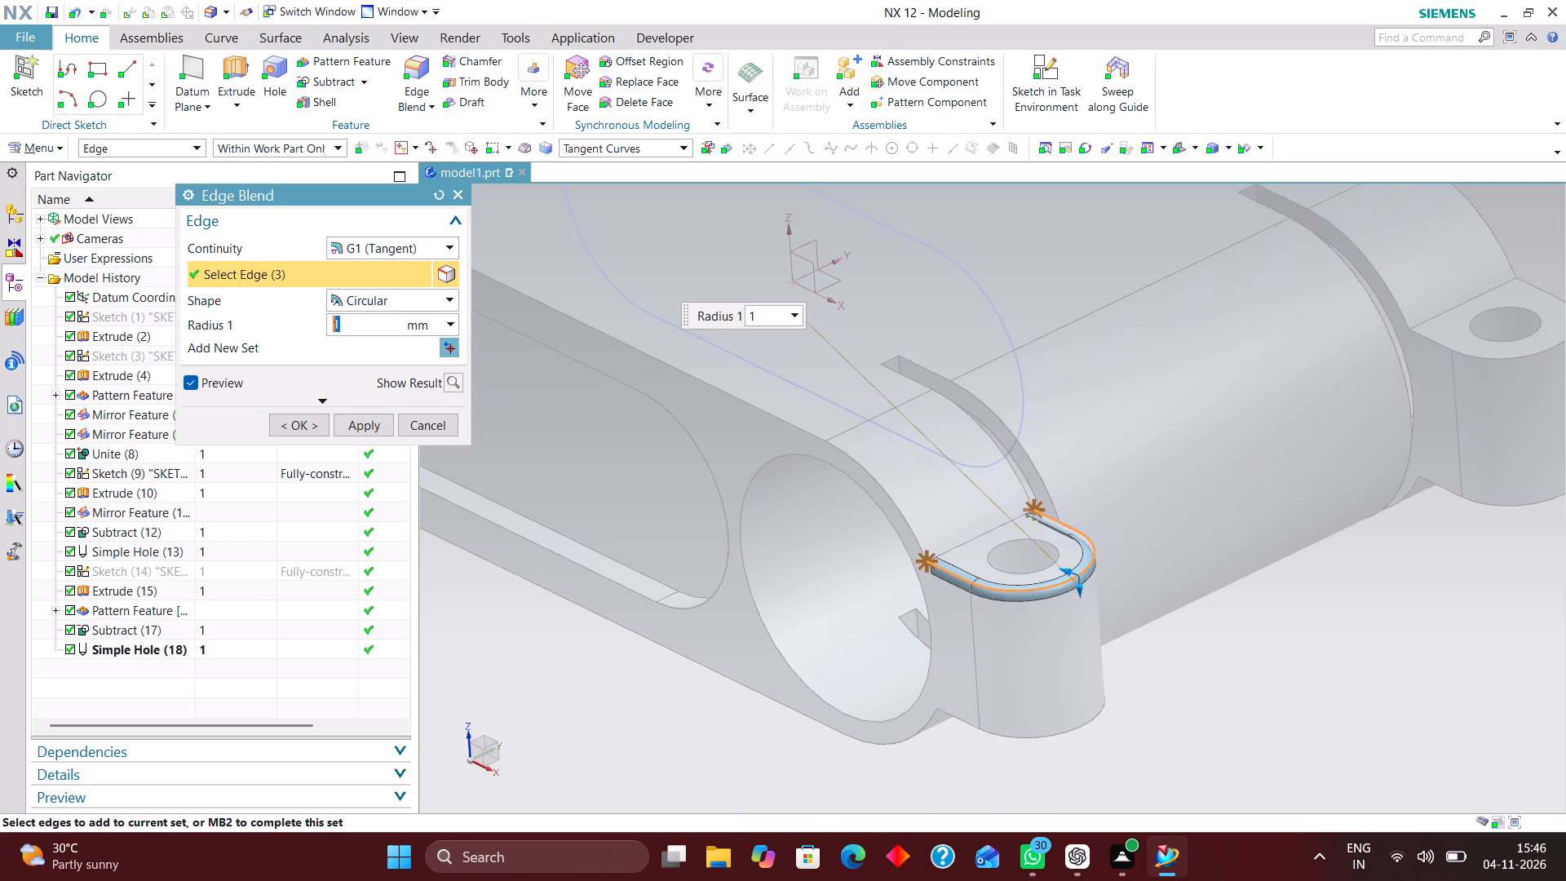
click(919, 534)
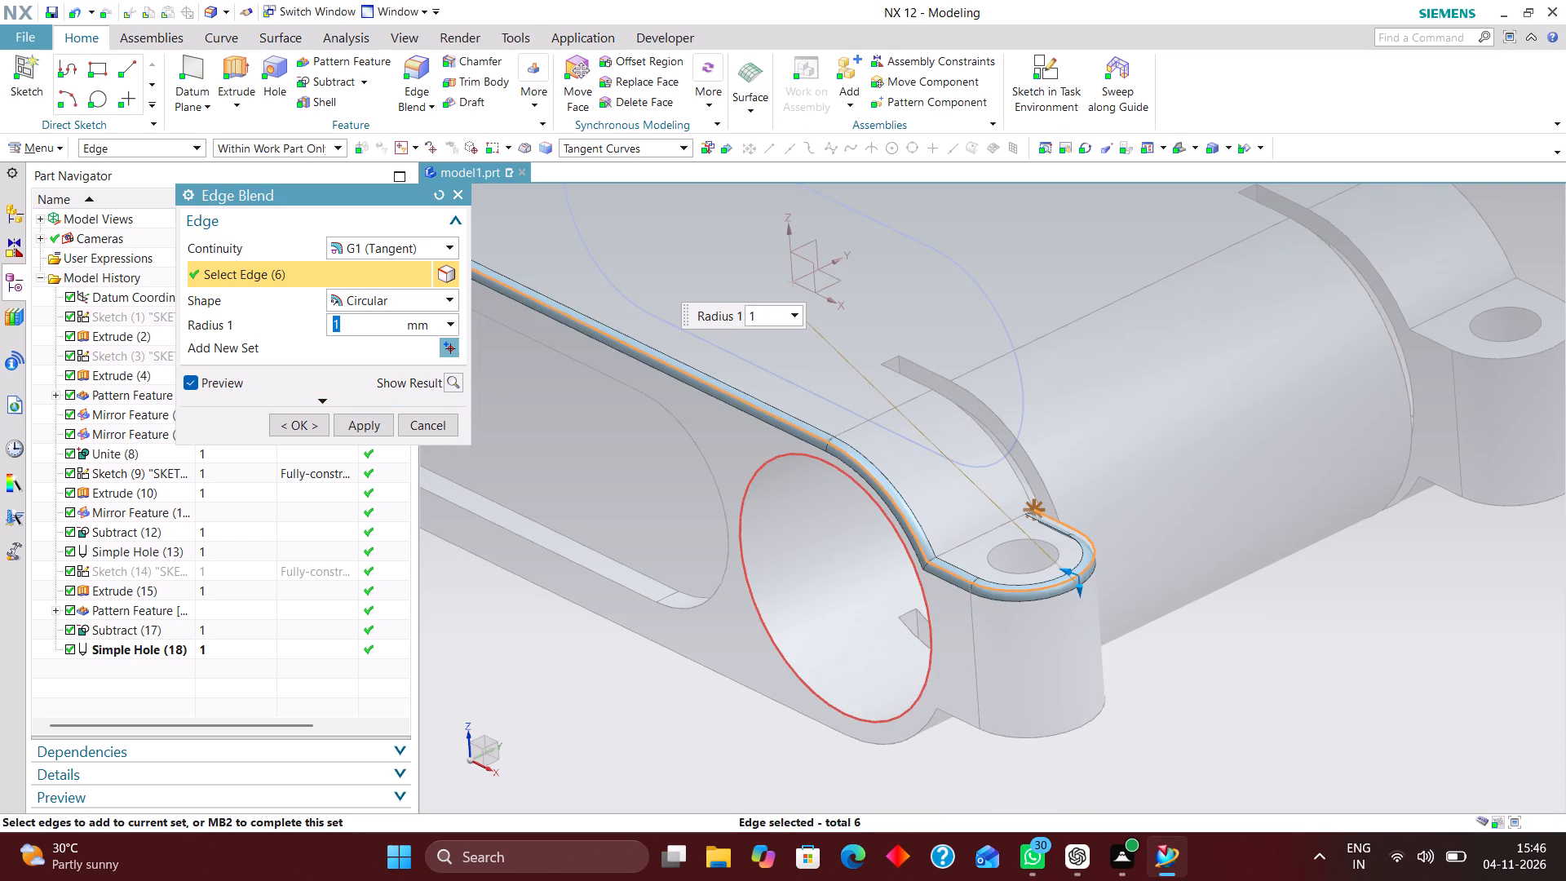
click(927, 726)
click(988, 736)
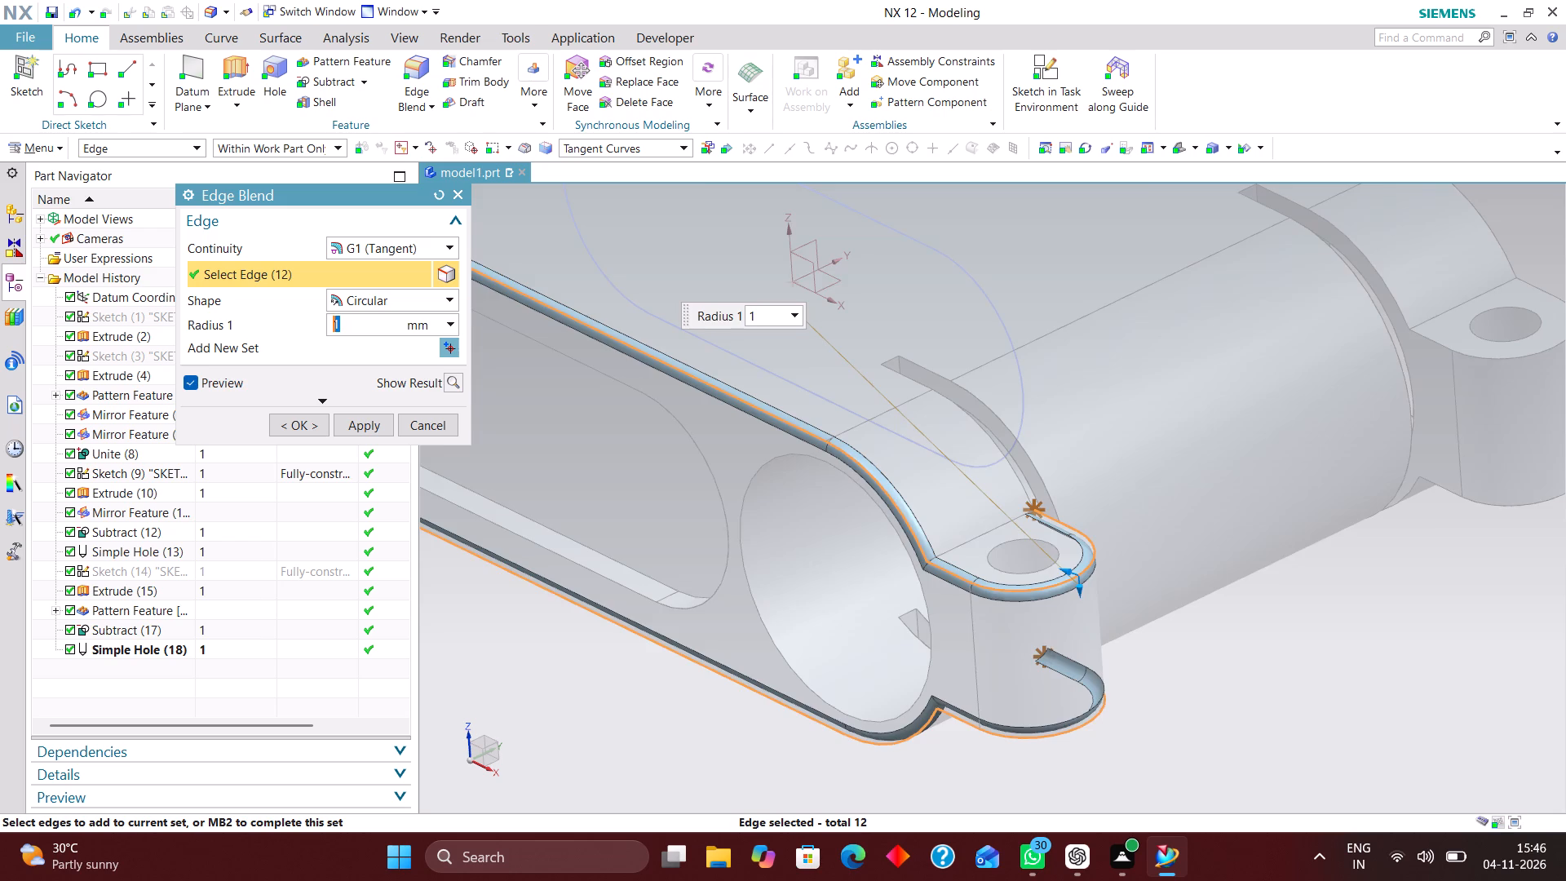
Add the top and bottom outer edges of the front lug at the -X end to the edge blend.
scroll(913, 672, down, 2)
scroll(1005, 625, down, 2)
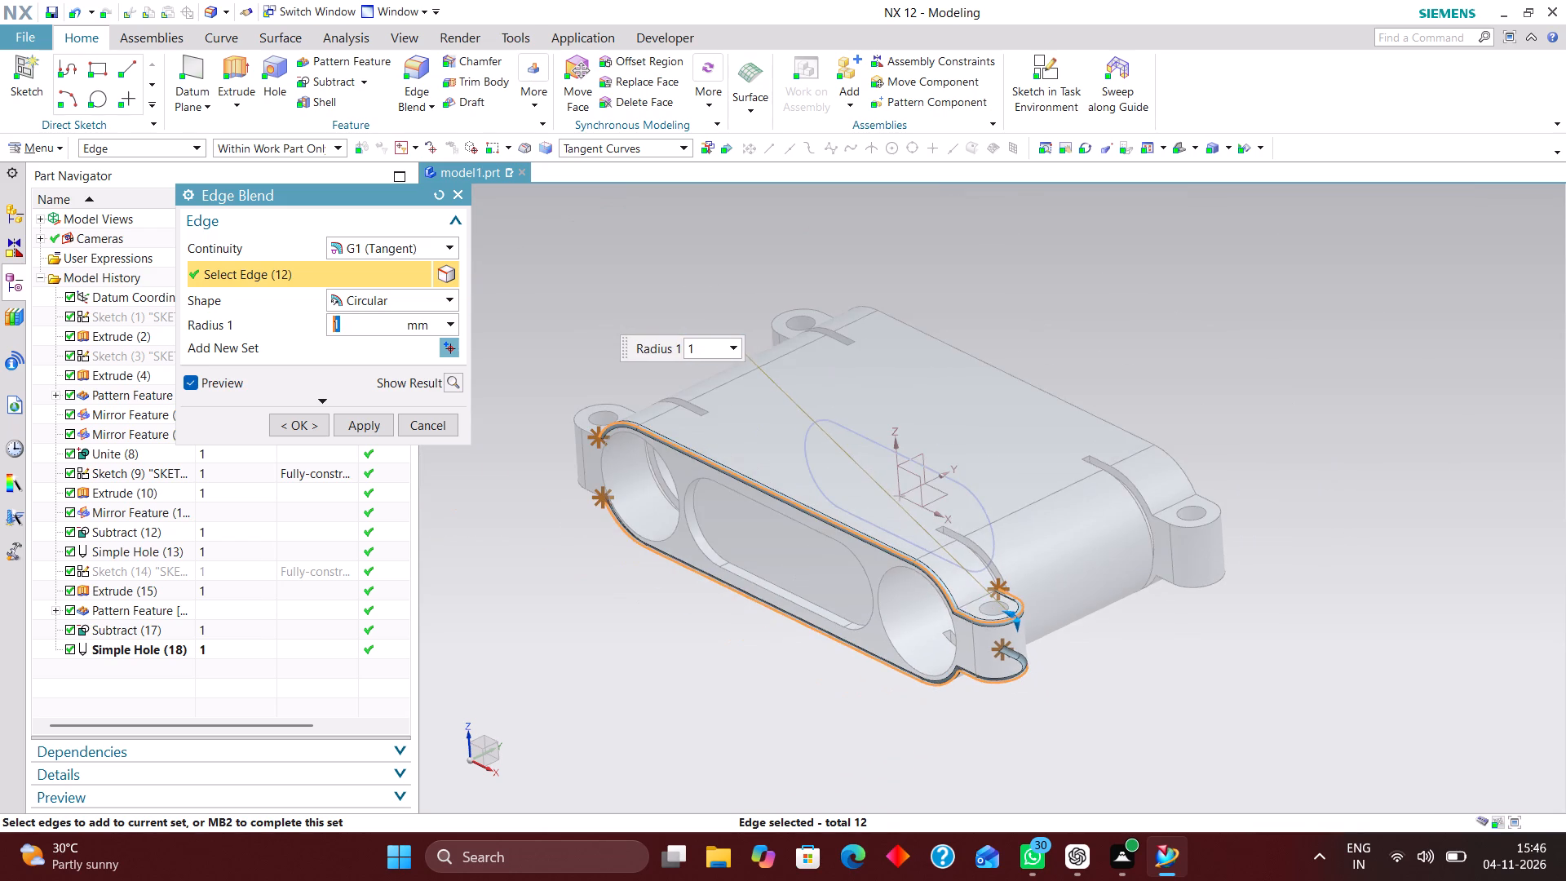
scroll(567, 409, up, 5)
click(596, 452)
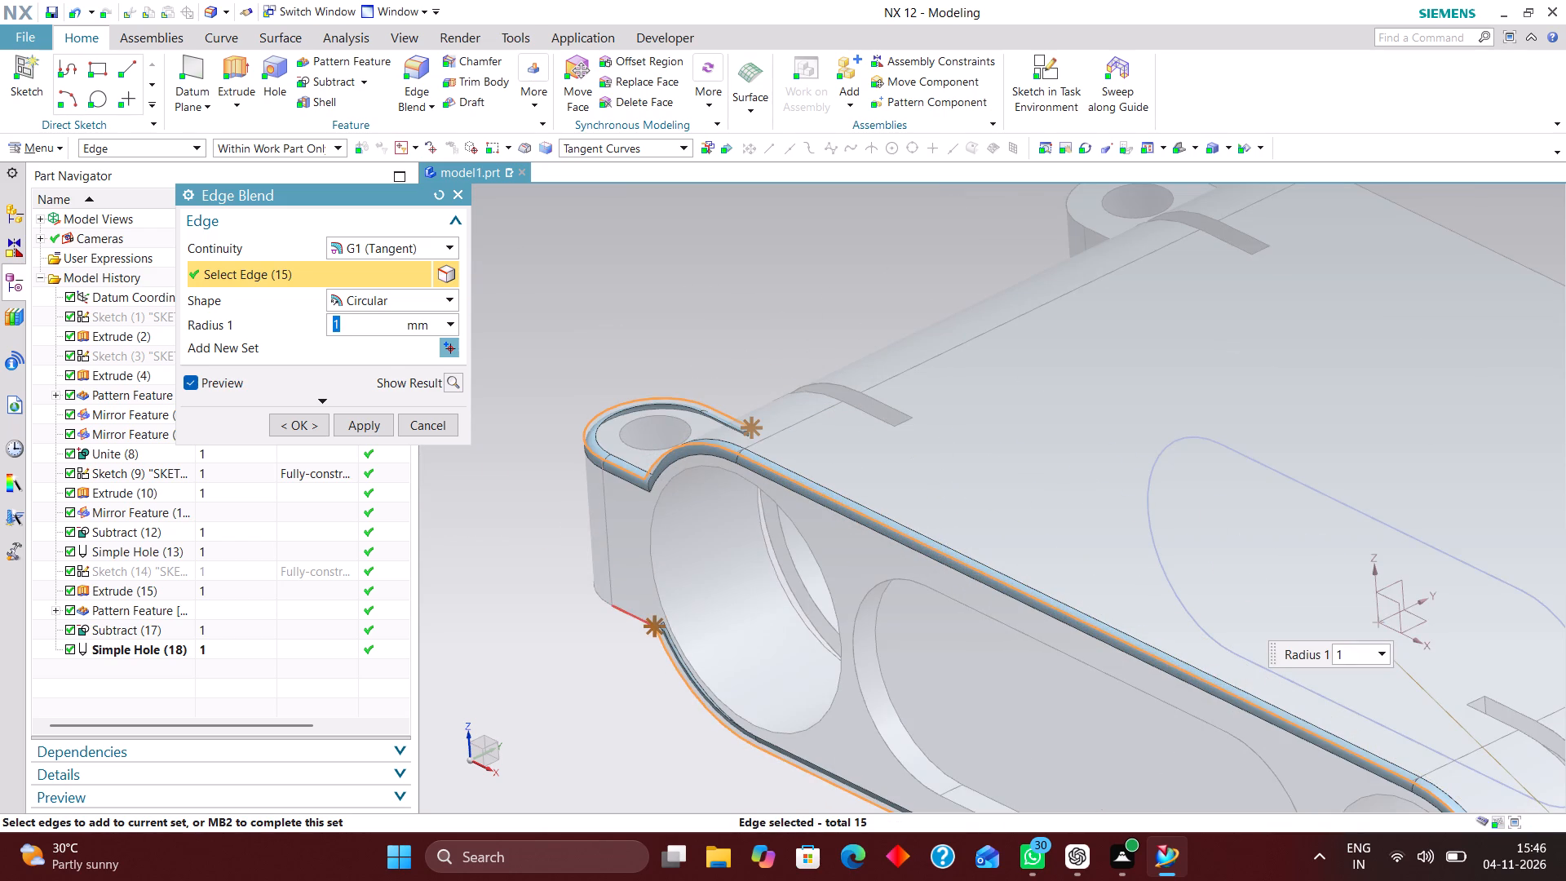
click(623, 613)
scroll(553, 600, down, 5)
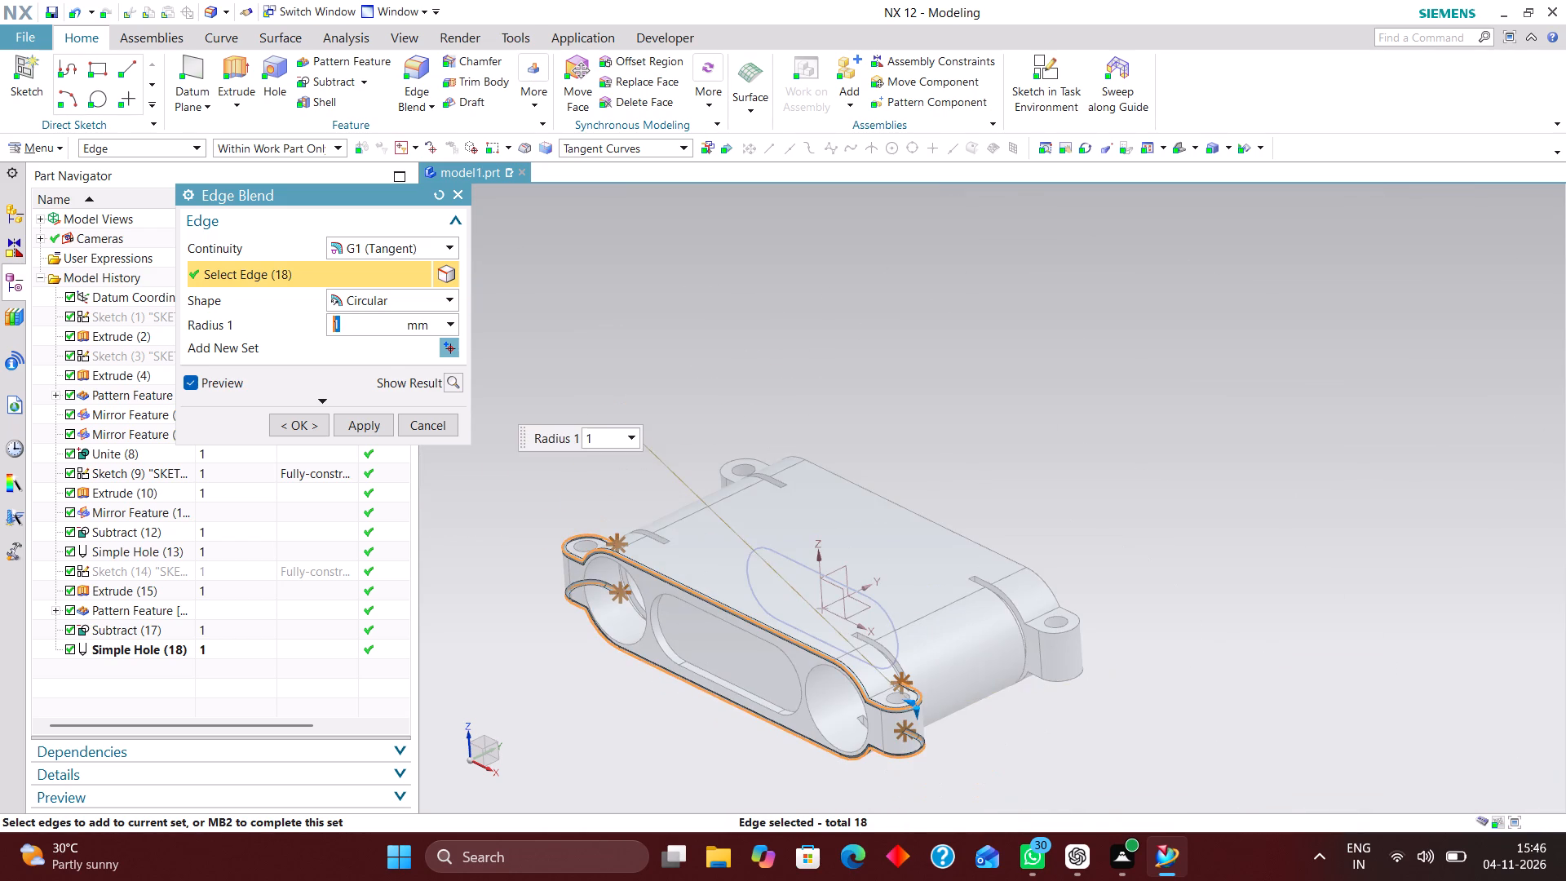
Add the rear +X lug's top and bottom outer edges and the rear face's upper outer edge to the blend.
scroll(1062, 646, up, 3)
click(1011, 613)
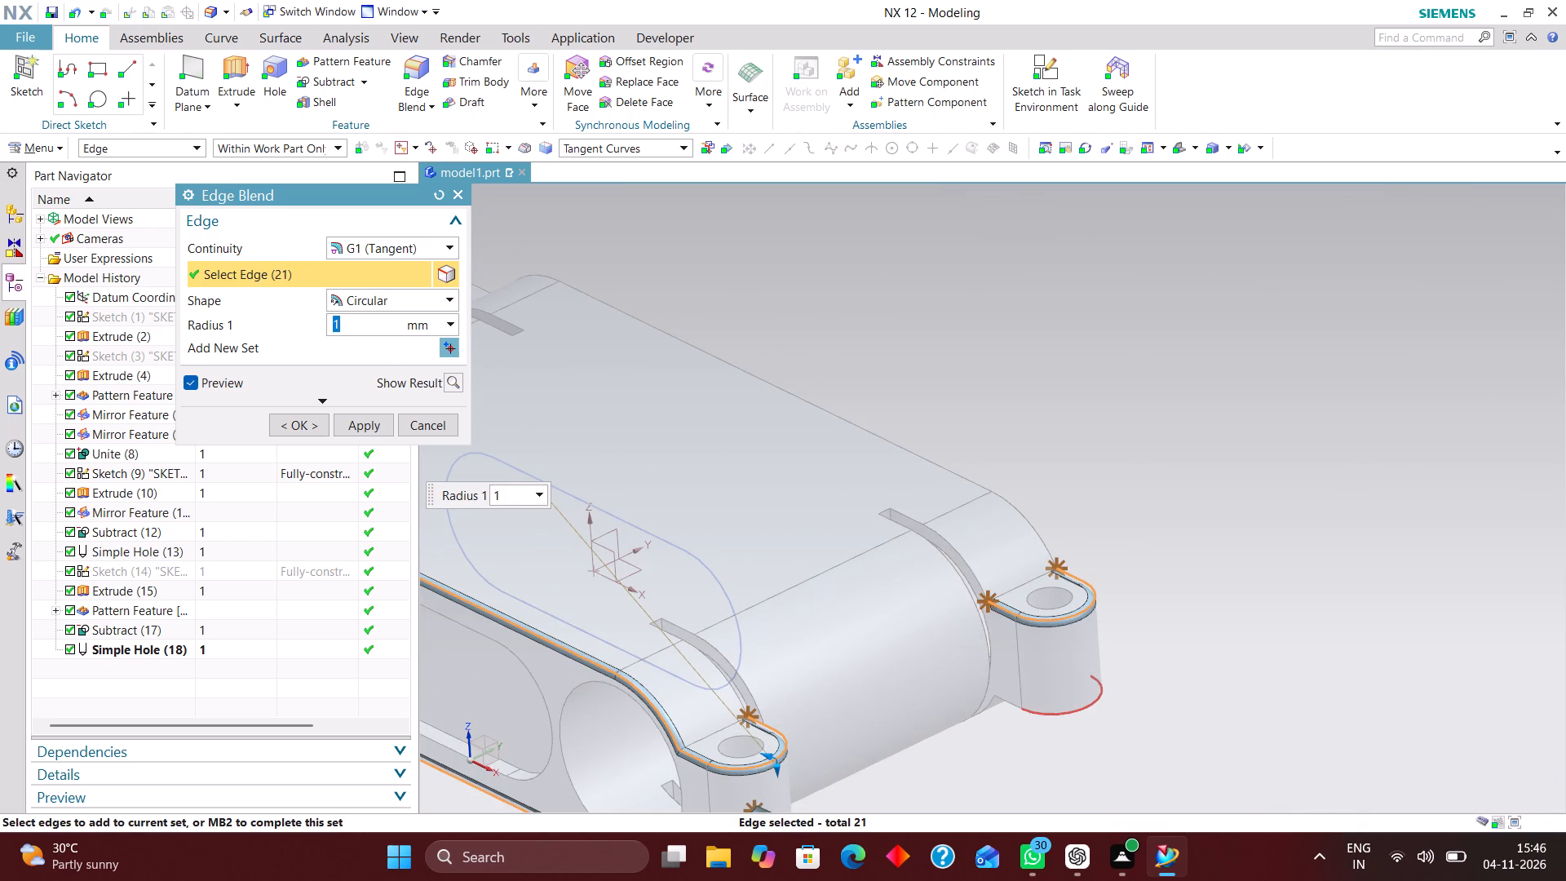
click(1050, 717)
click(999, 497)
scroll(1034, 553, down, 3)
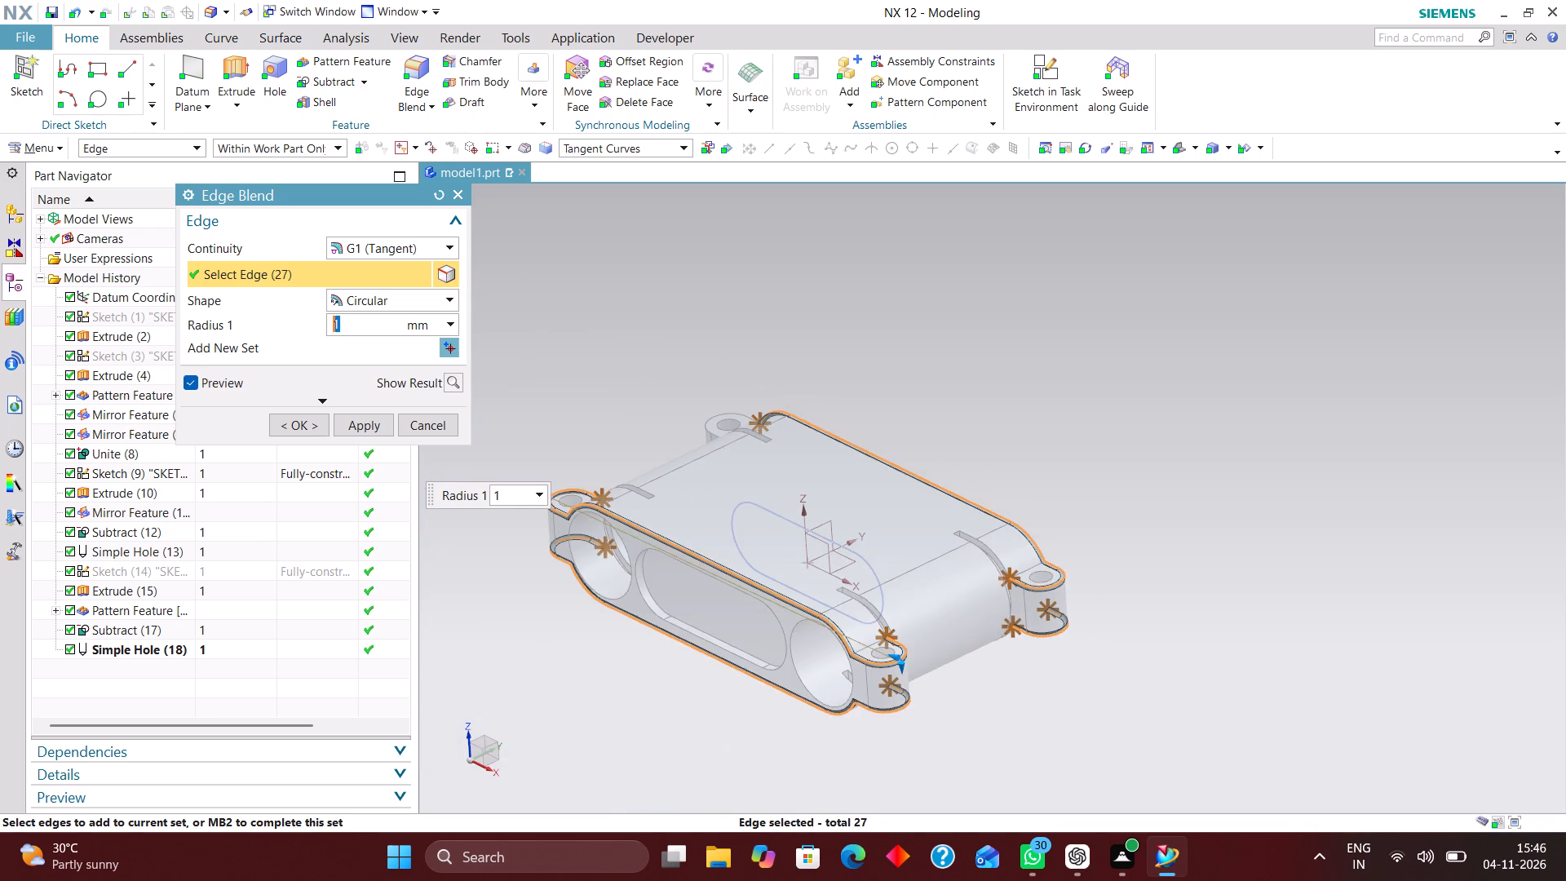
Add the rear face's lower outer edge and the rear -X lug's top and bottom edges, and create the 1 mm edge blend.
middle_drag(1016, 556, 899, 604)
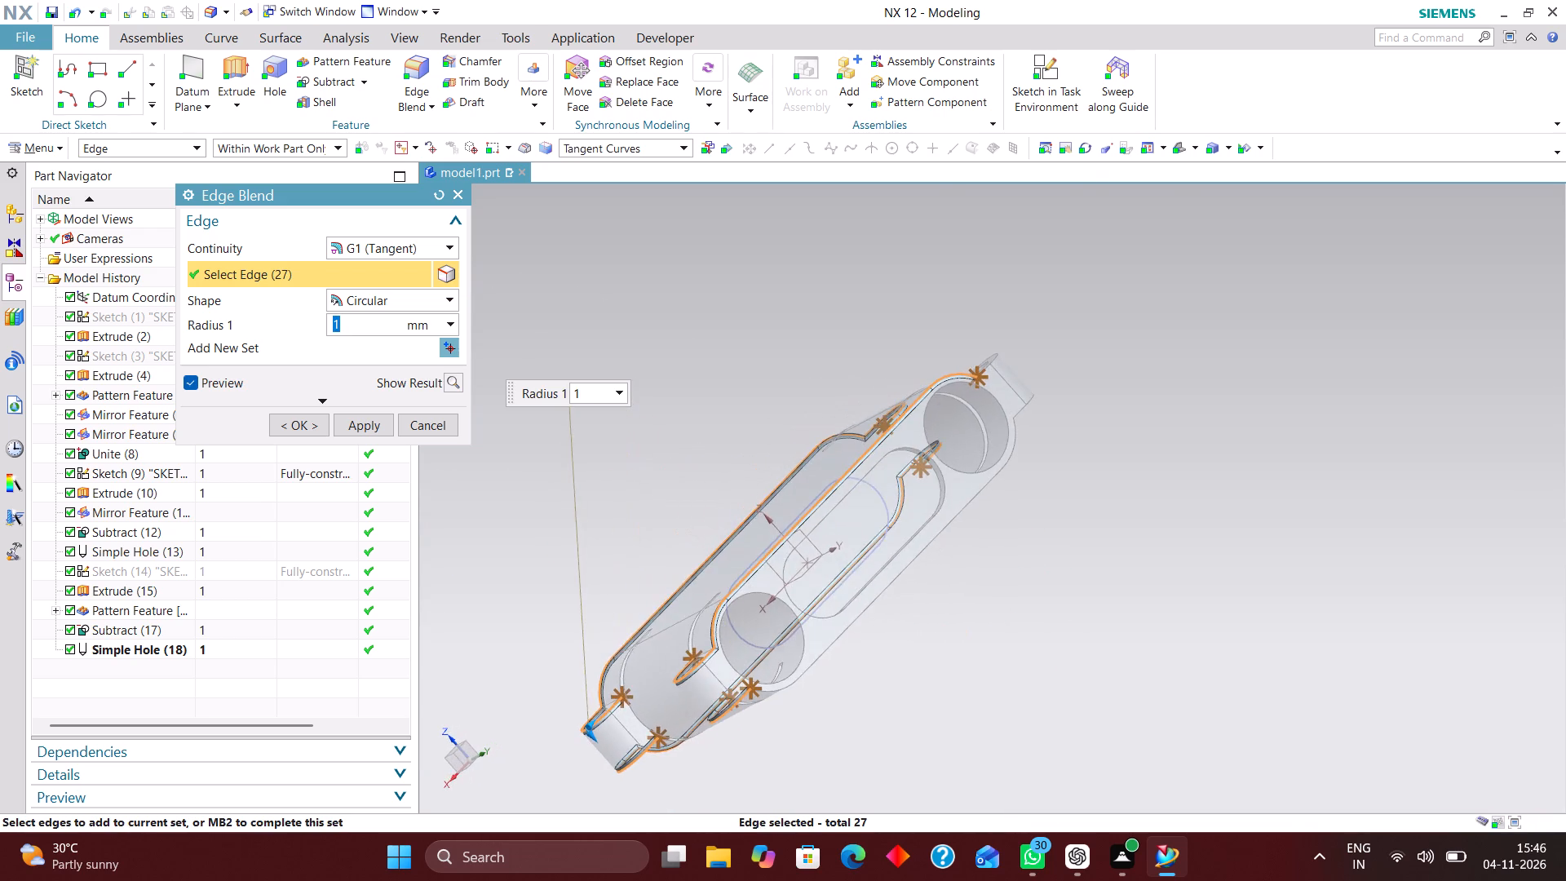
scroll(850, 644, up, 3)
click(812, 637)
scroll(865, 688, down, 3)
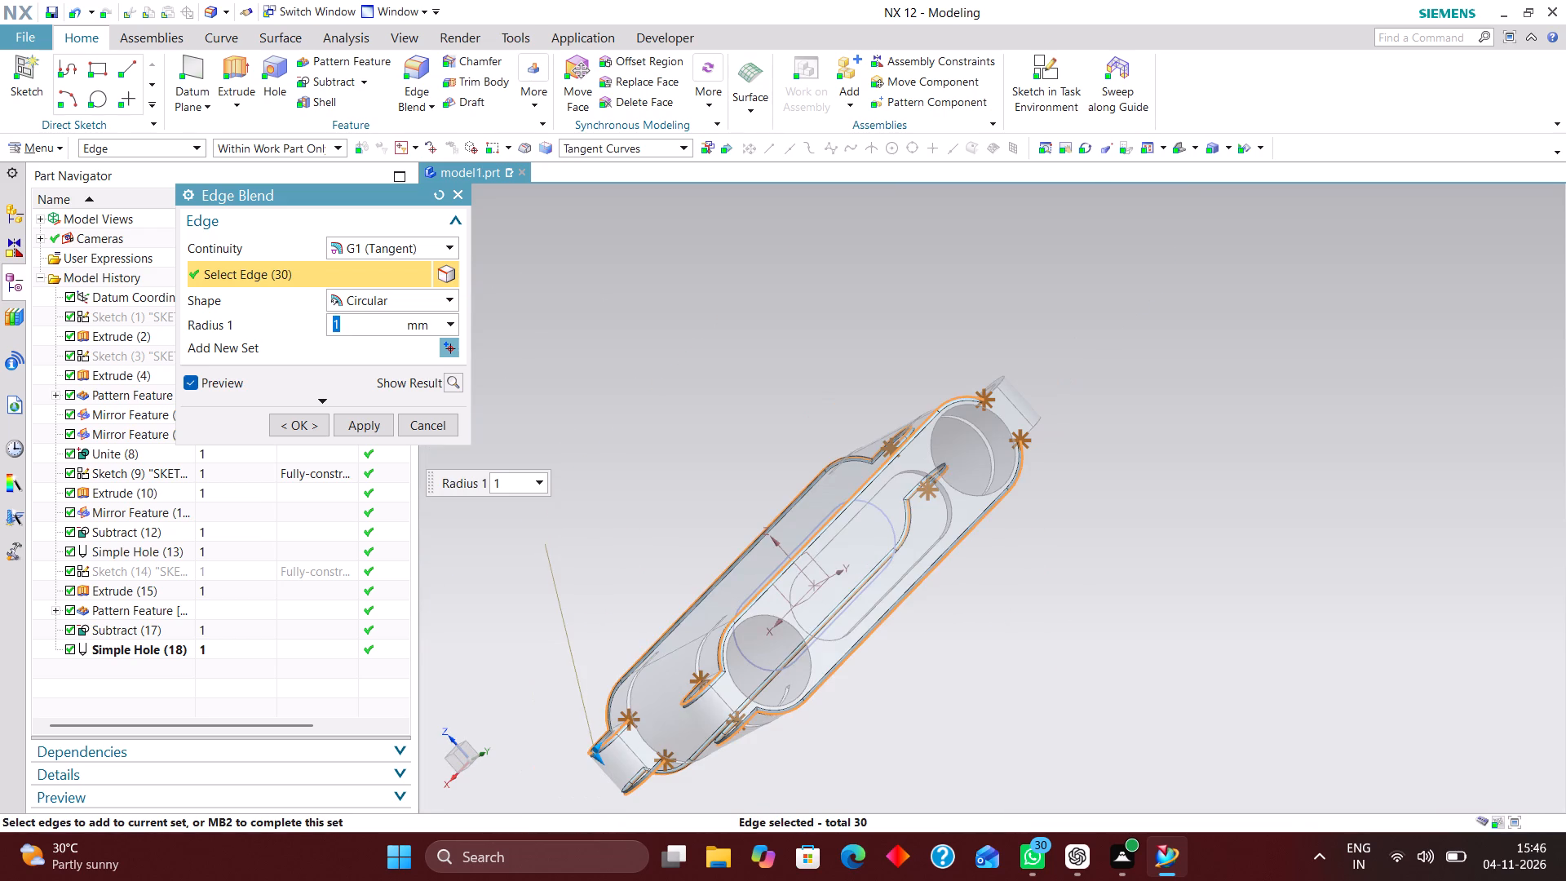
middle_drag(1088, 455, 1052, 560)
scroll(1004, 618, up, 3)
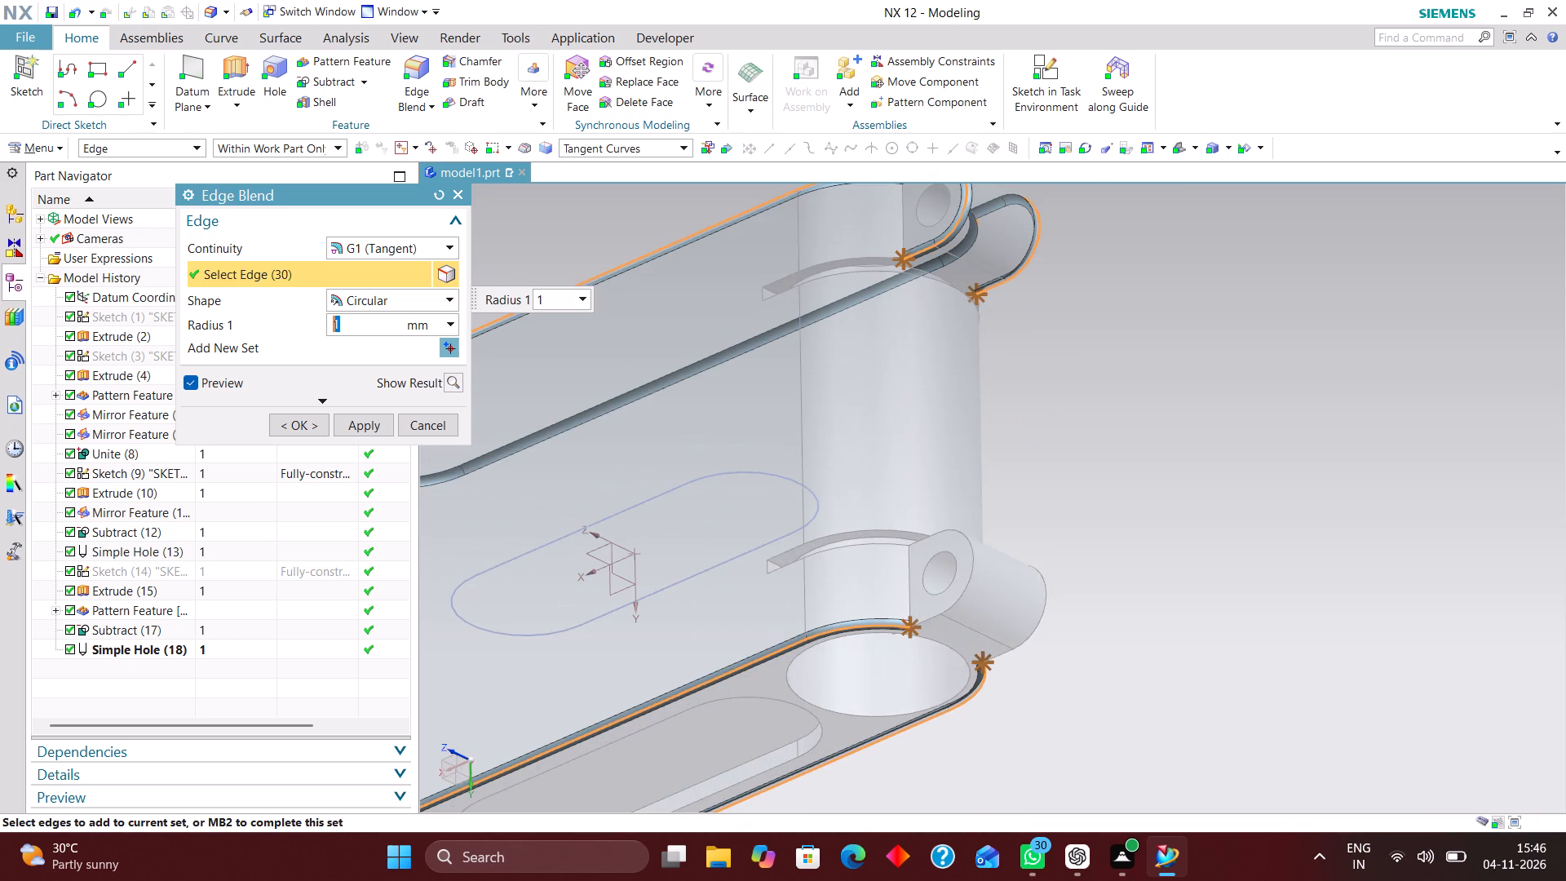
click(954, 601)
click(1035, 631)
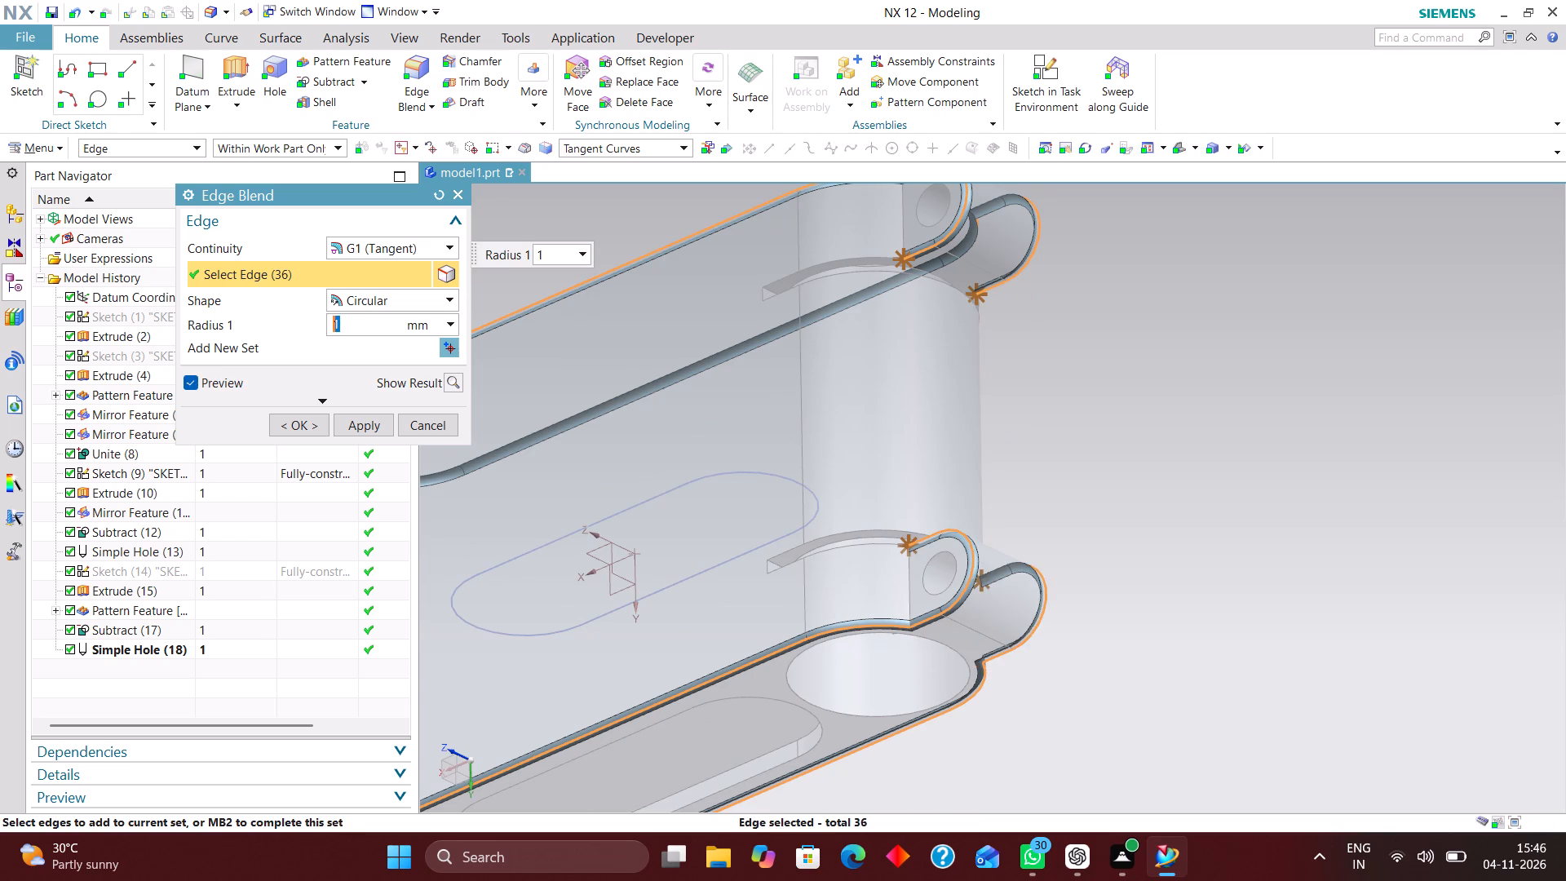
middle_drag(1101, 568, 1117, 496)
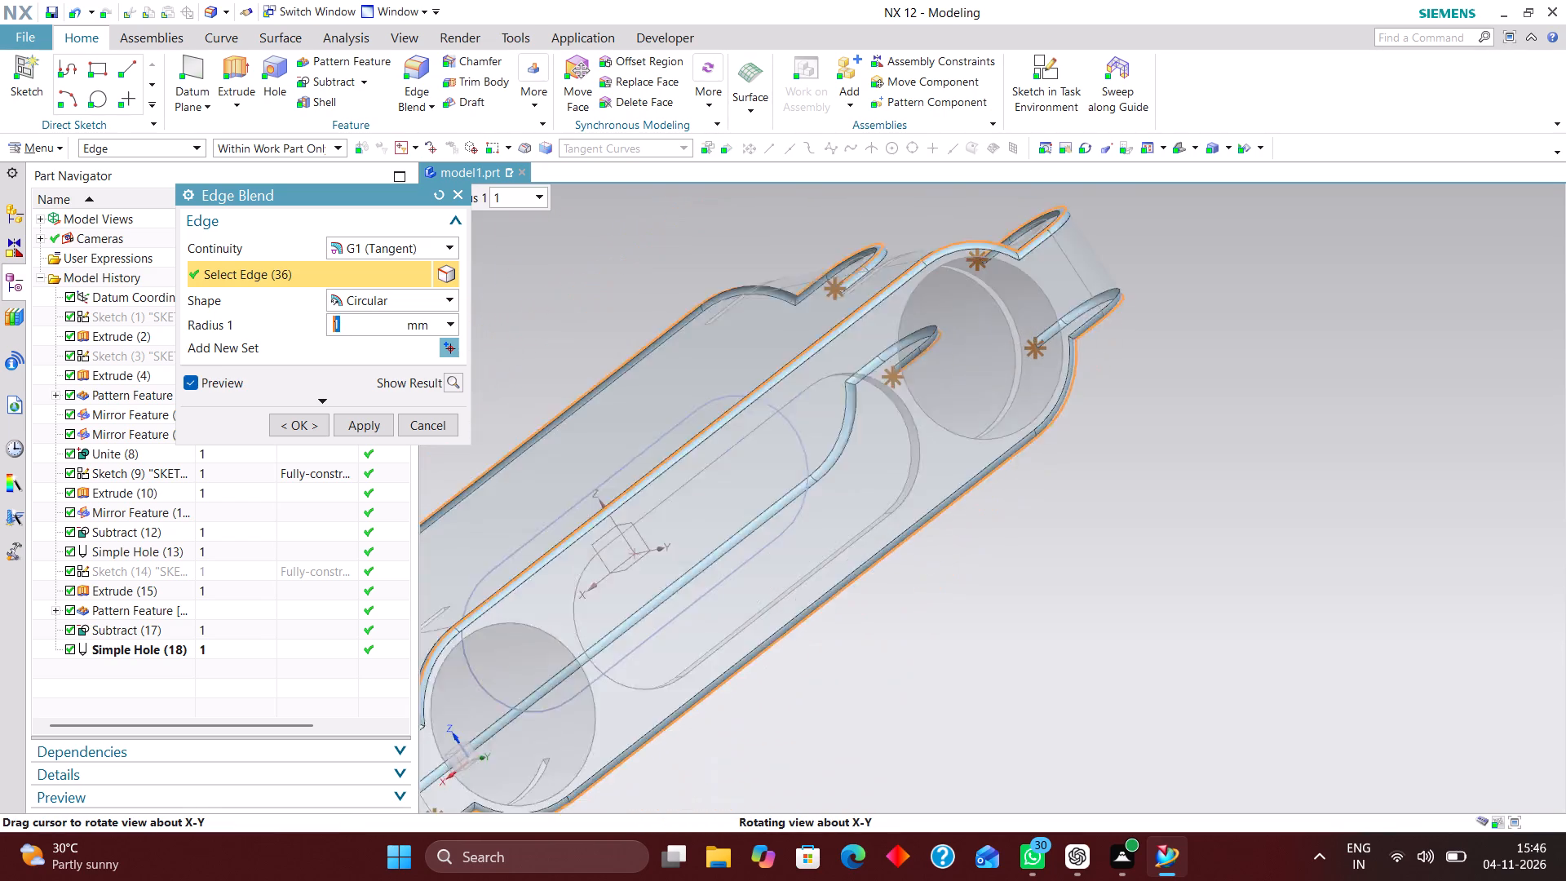
middle_drag(1117, 496, 1077, 551)
click(293, 428)
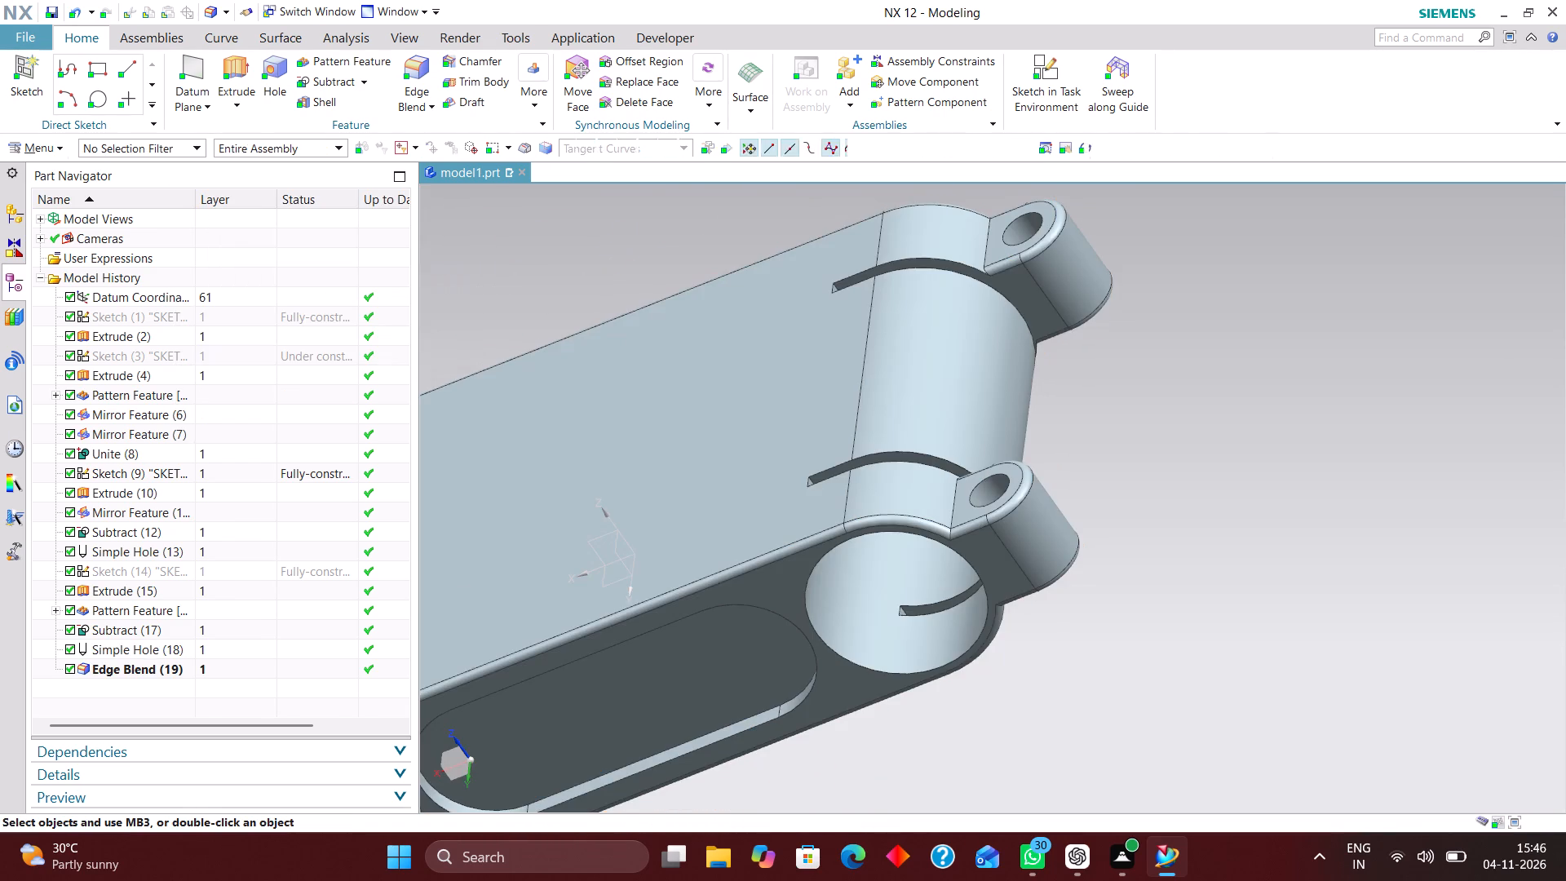
Examine the blended outer edges of the body and lugs in the isometric view, overall and close up.
scroll(1174, 551, down, 1)
click(997, 150)
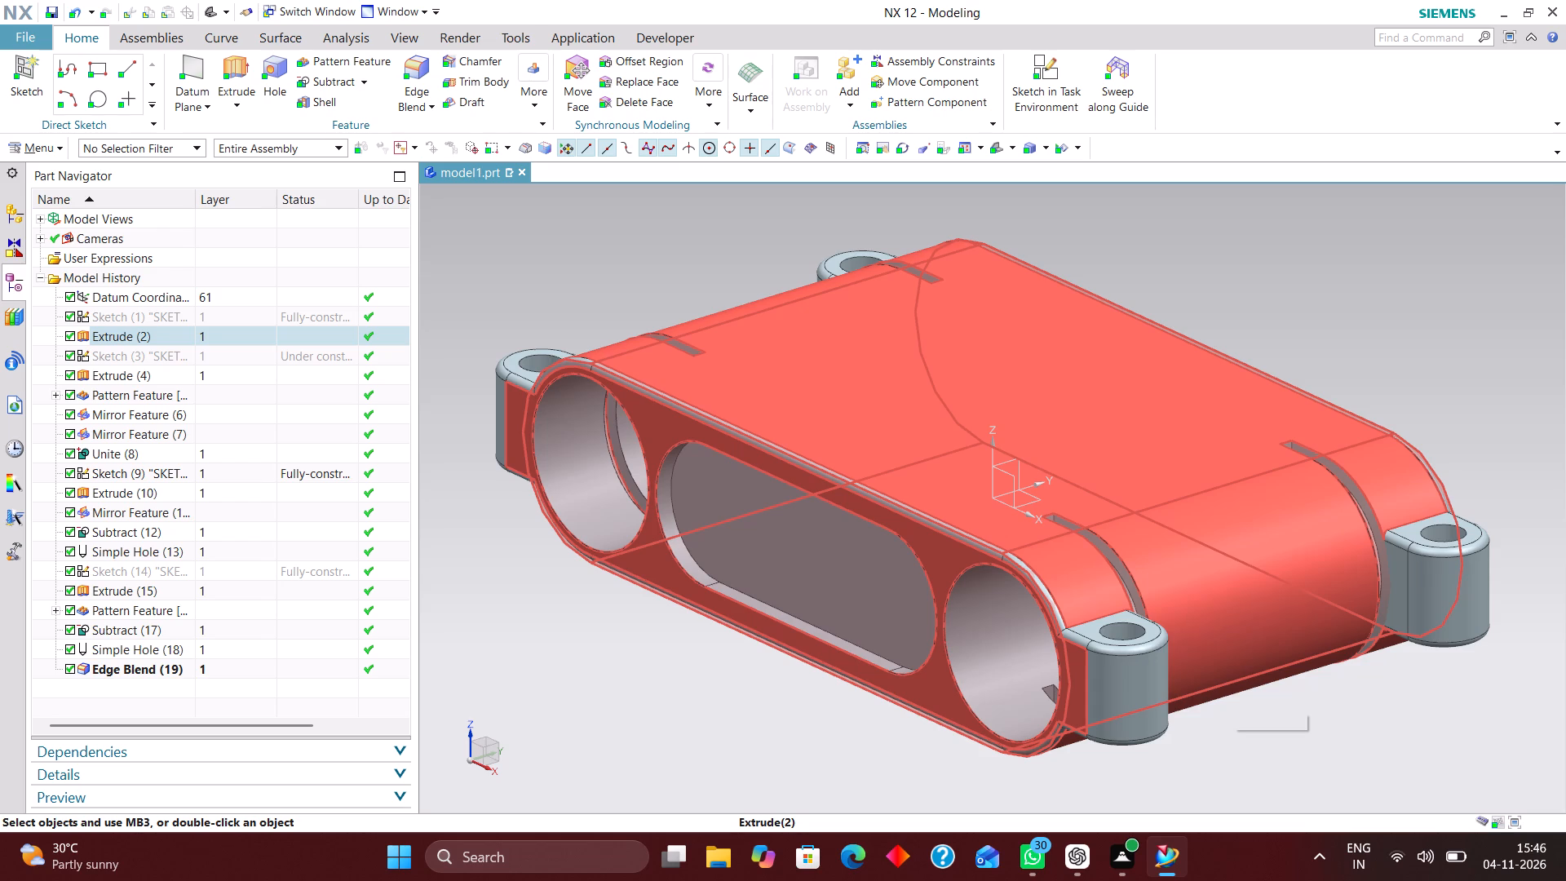
scroll(1265, 720, down, 2)
scroll(1165, 575, down, 2)
scroll(1156, 667, up, 3)
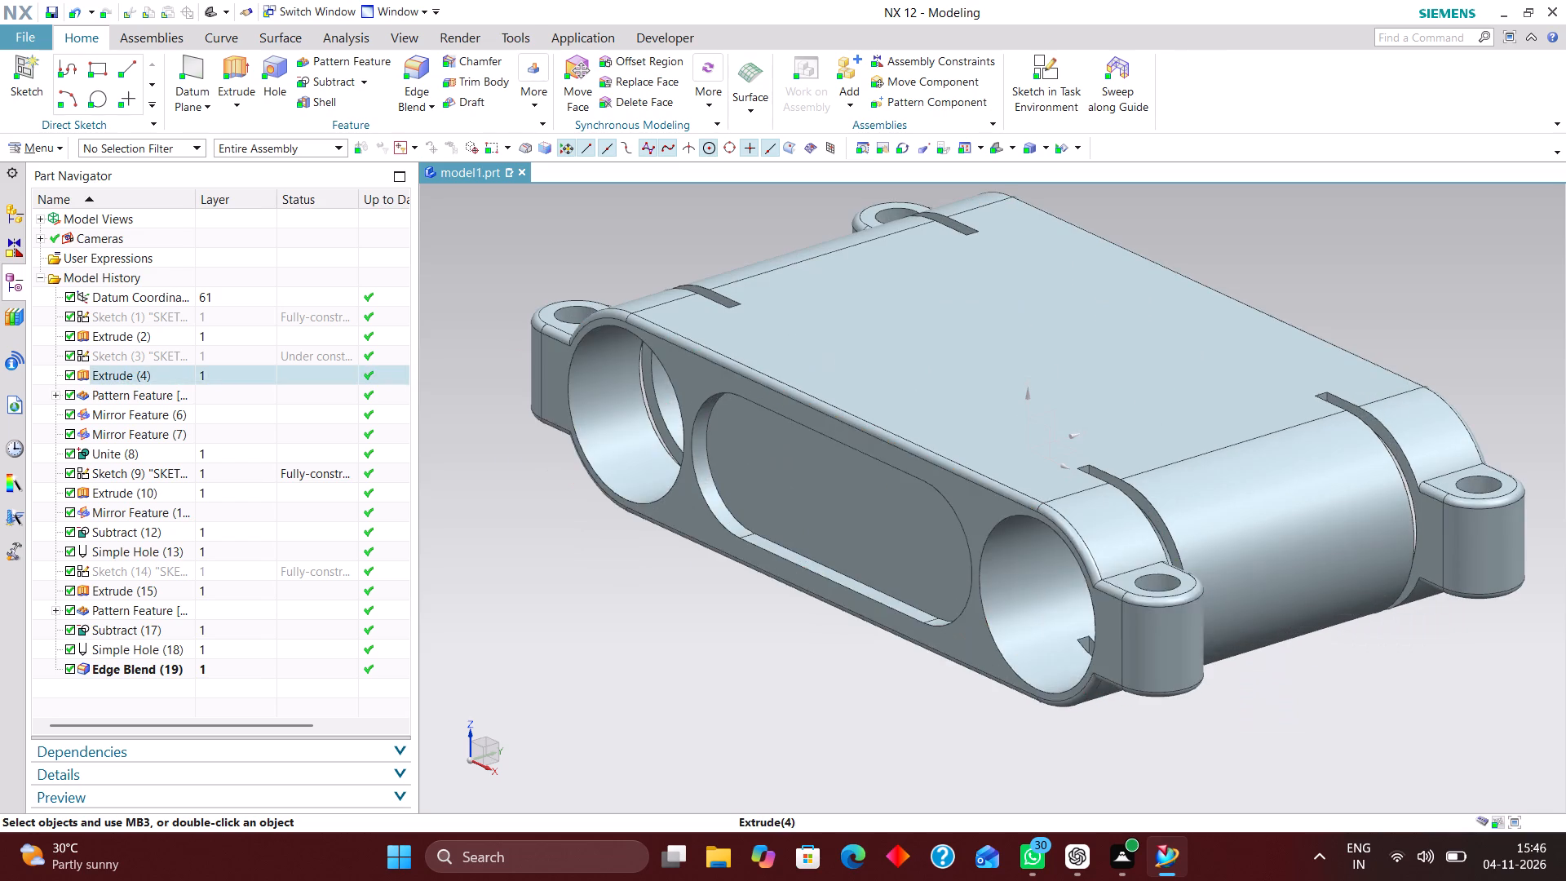
scroll(1197, 705, down, 1)
scroll(1198, 705, up, 3)
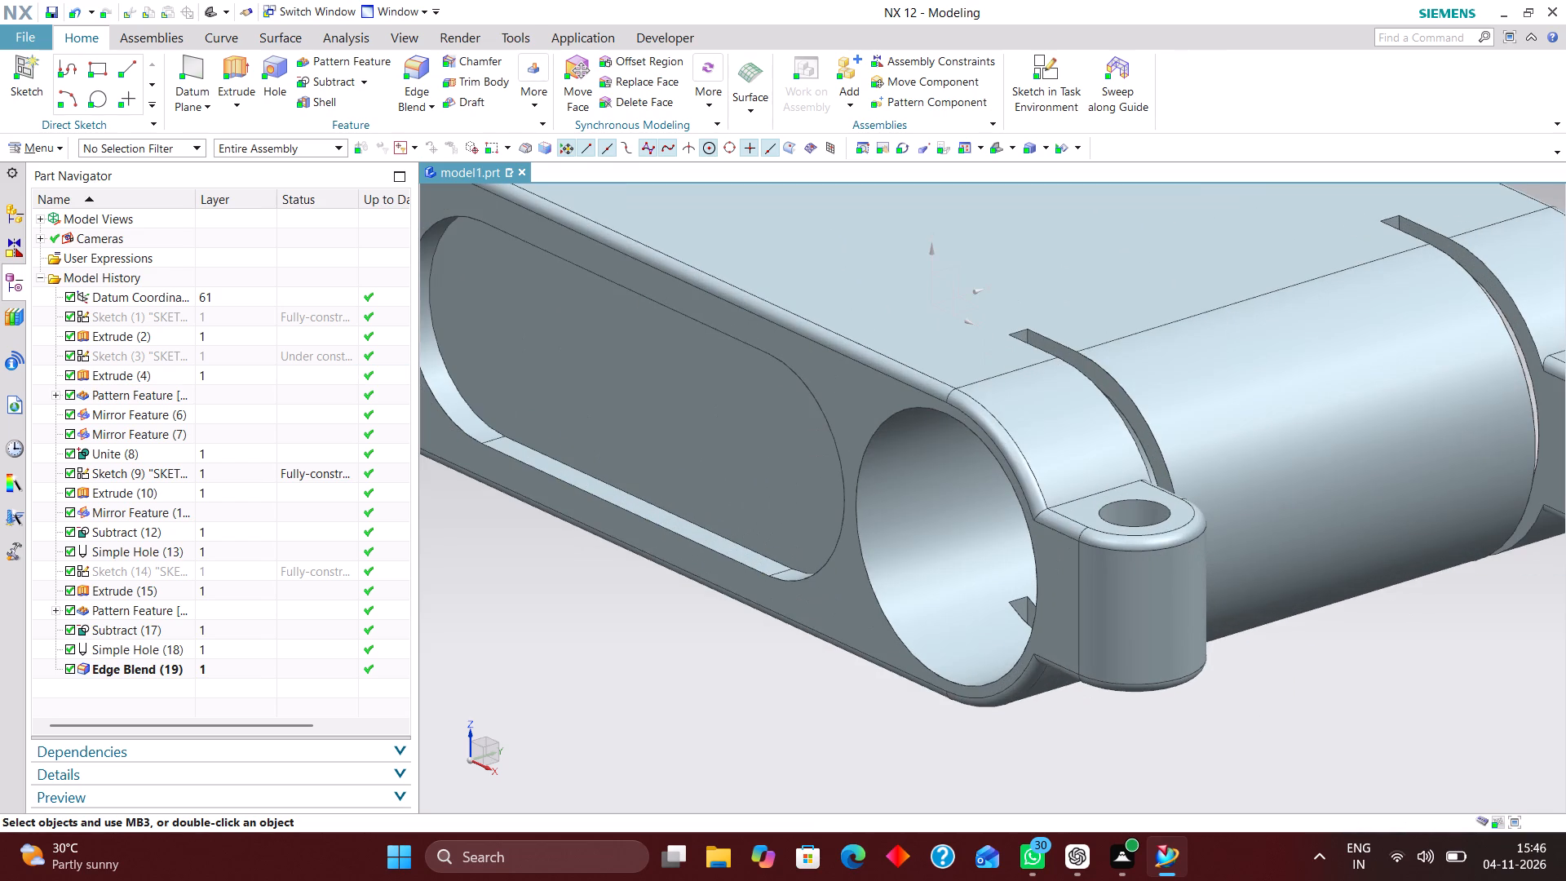
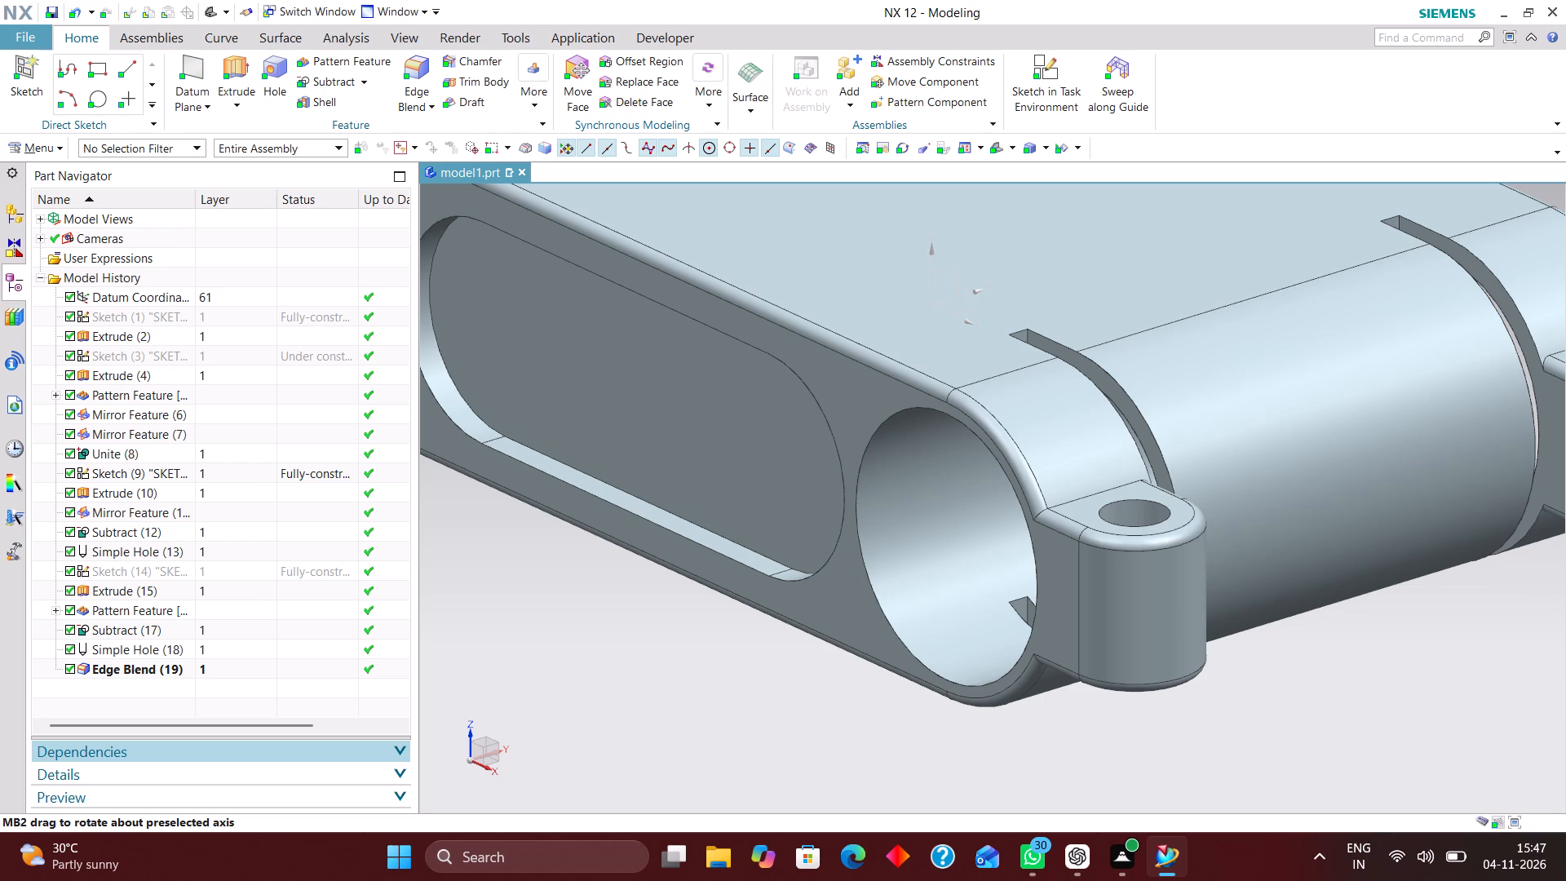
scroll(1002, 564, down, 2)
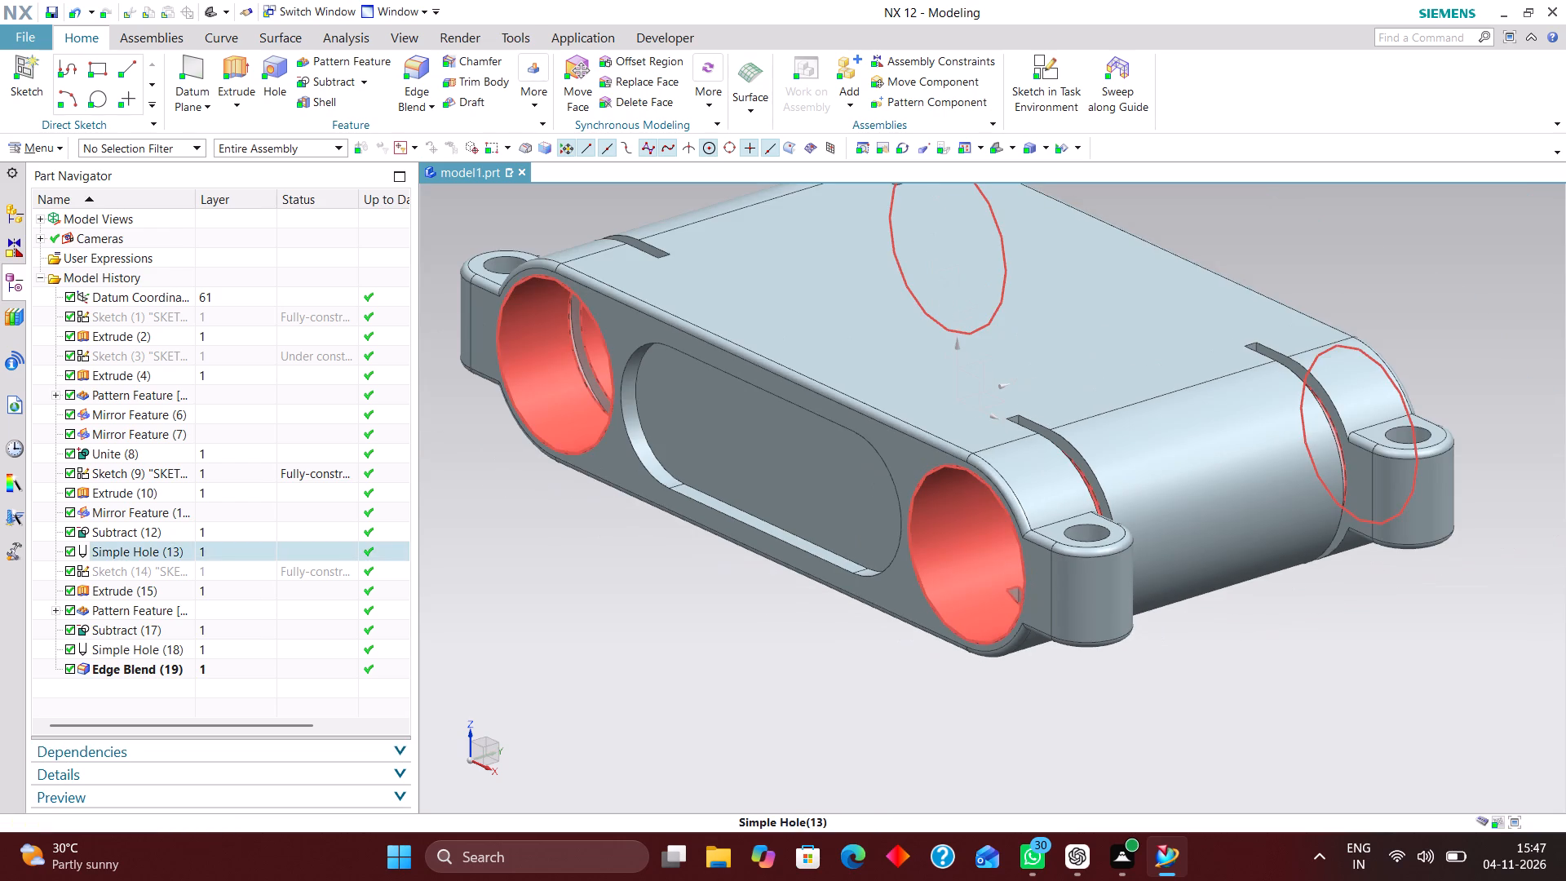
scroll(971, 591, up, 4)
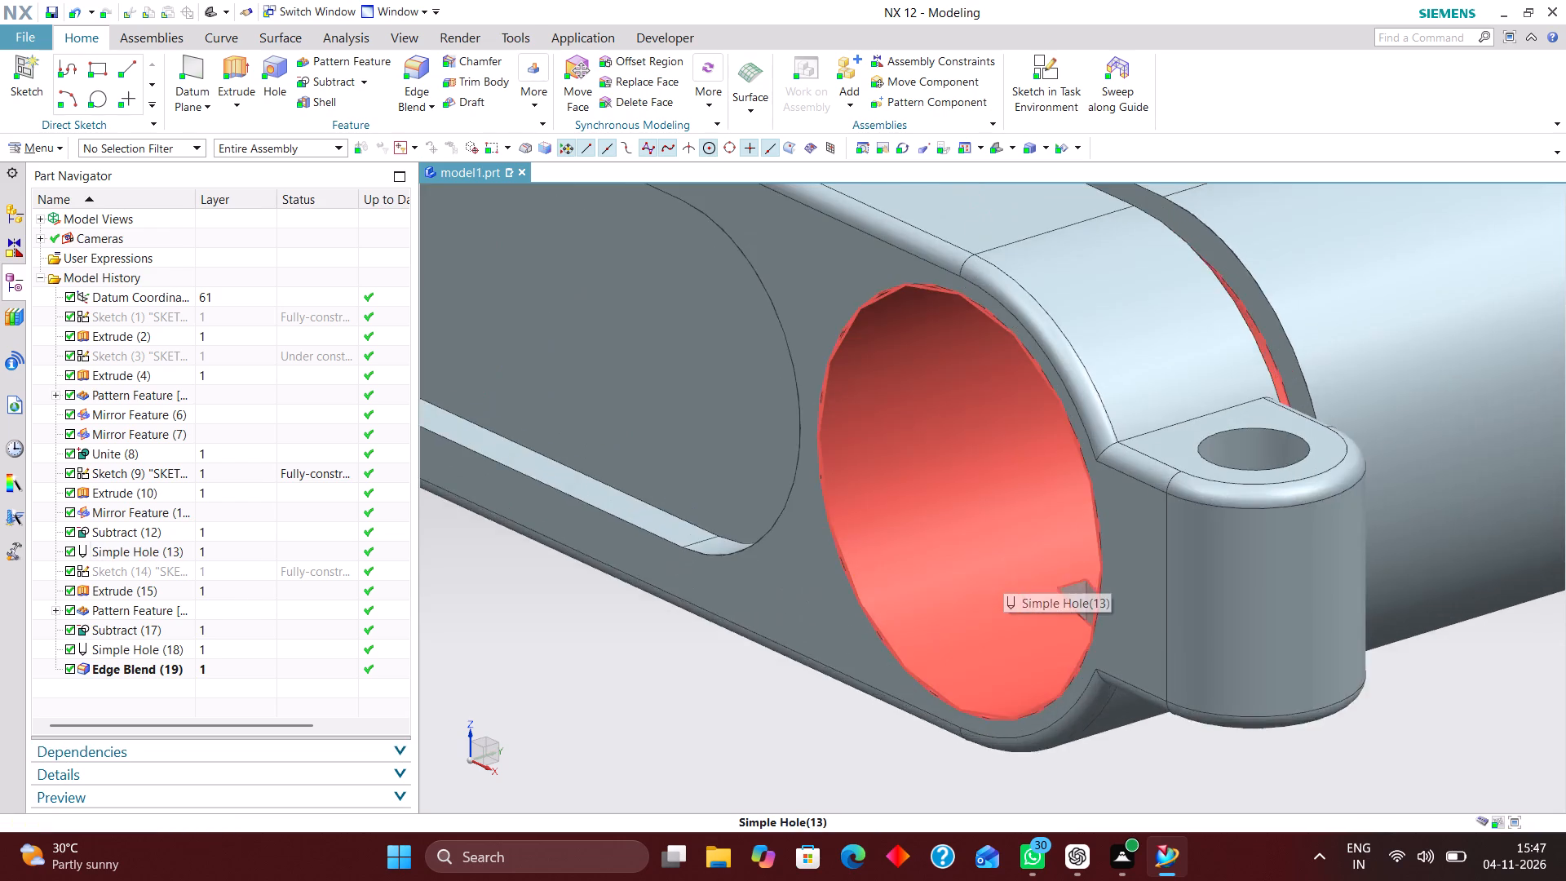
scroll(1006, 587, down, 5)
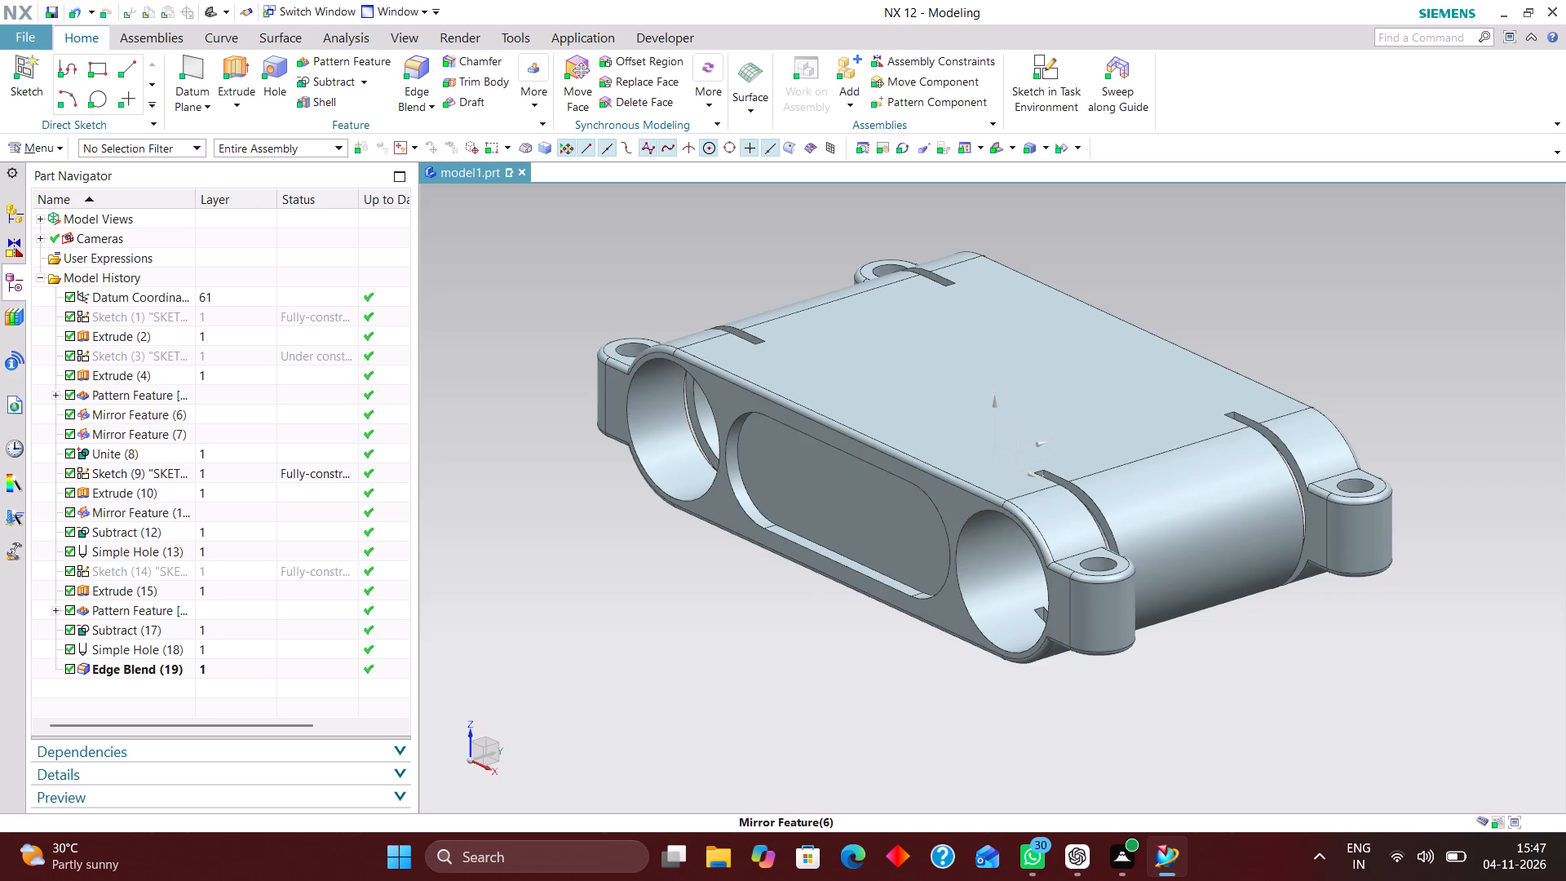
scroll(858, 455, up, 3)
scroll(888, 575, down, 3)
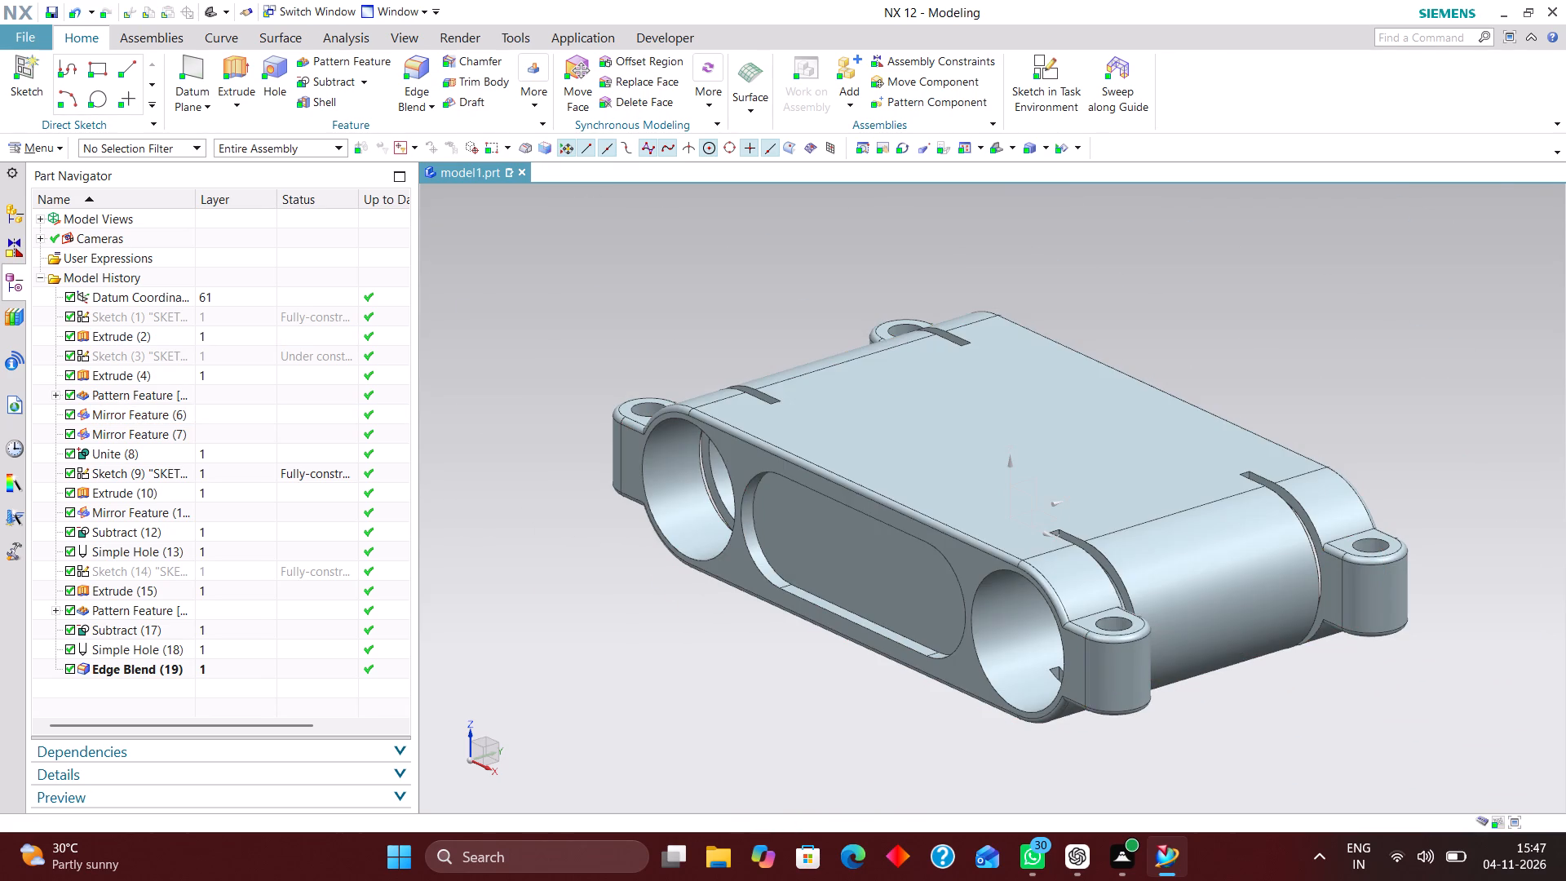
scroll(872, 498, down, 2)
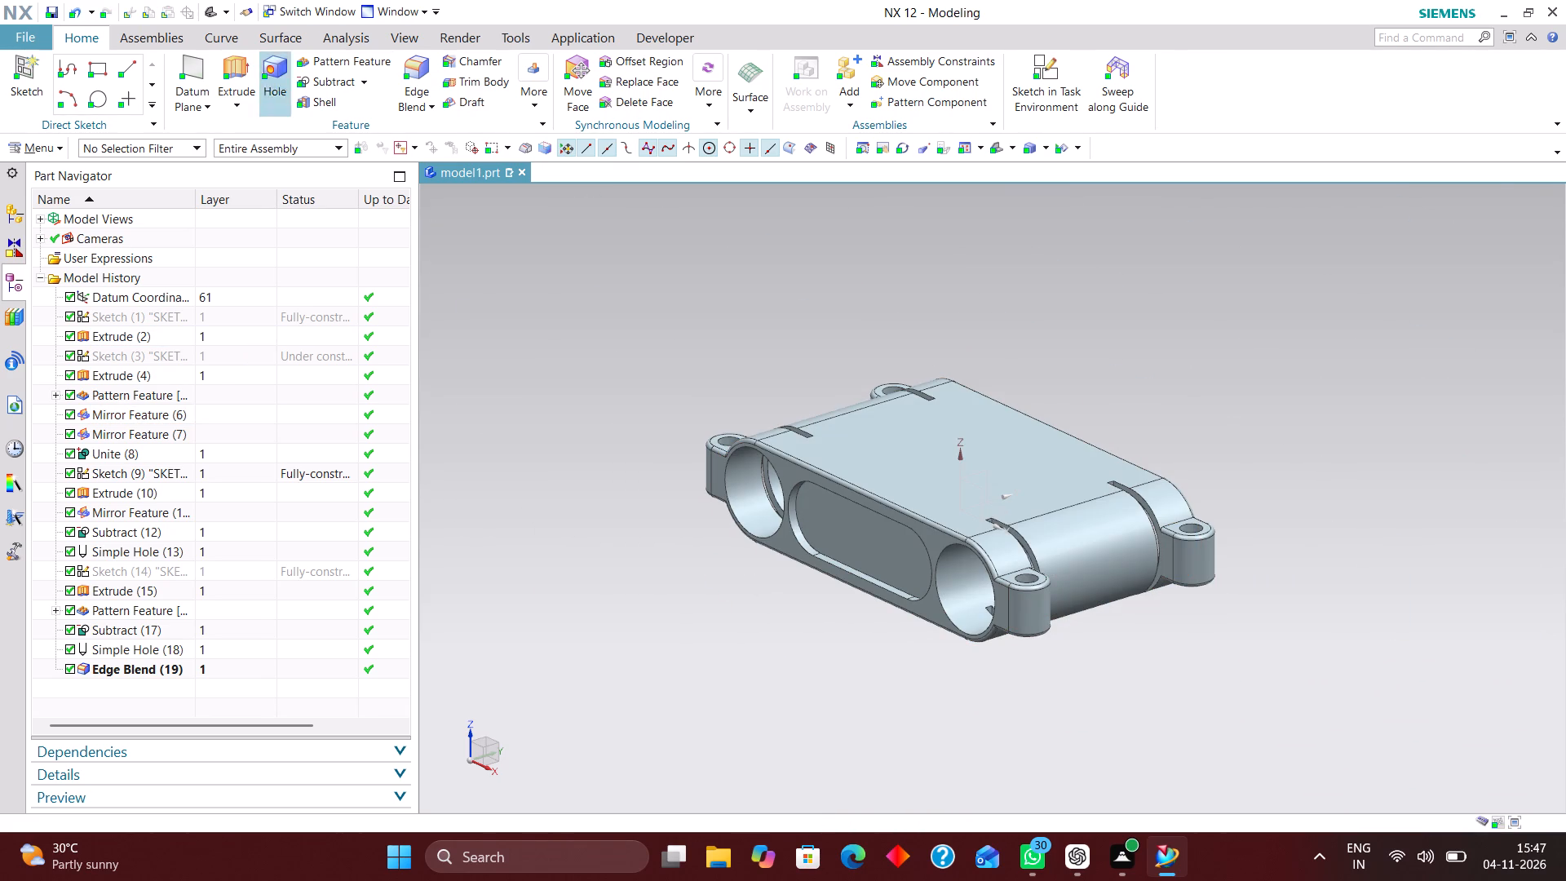
Start a simple hole on the body's top face and constrain its centre point onto the datum Y and X axes.
click(282, 69)
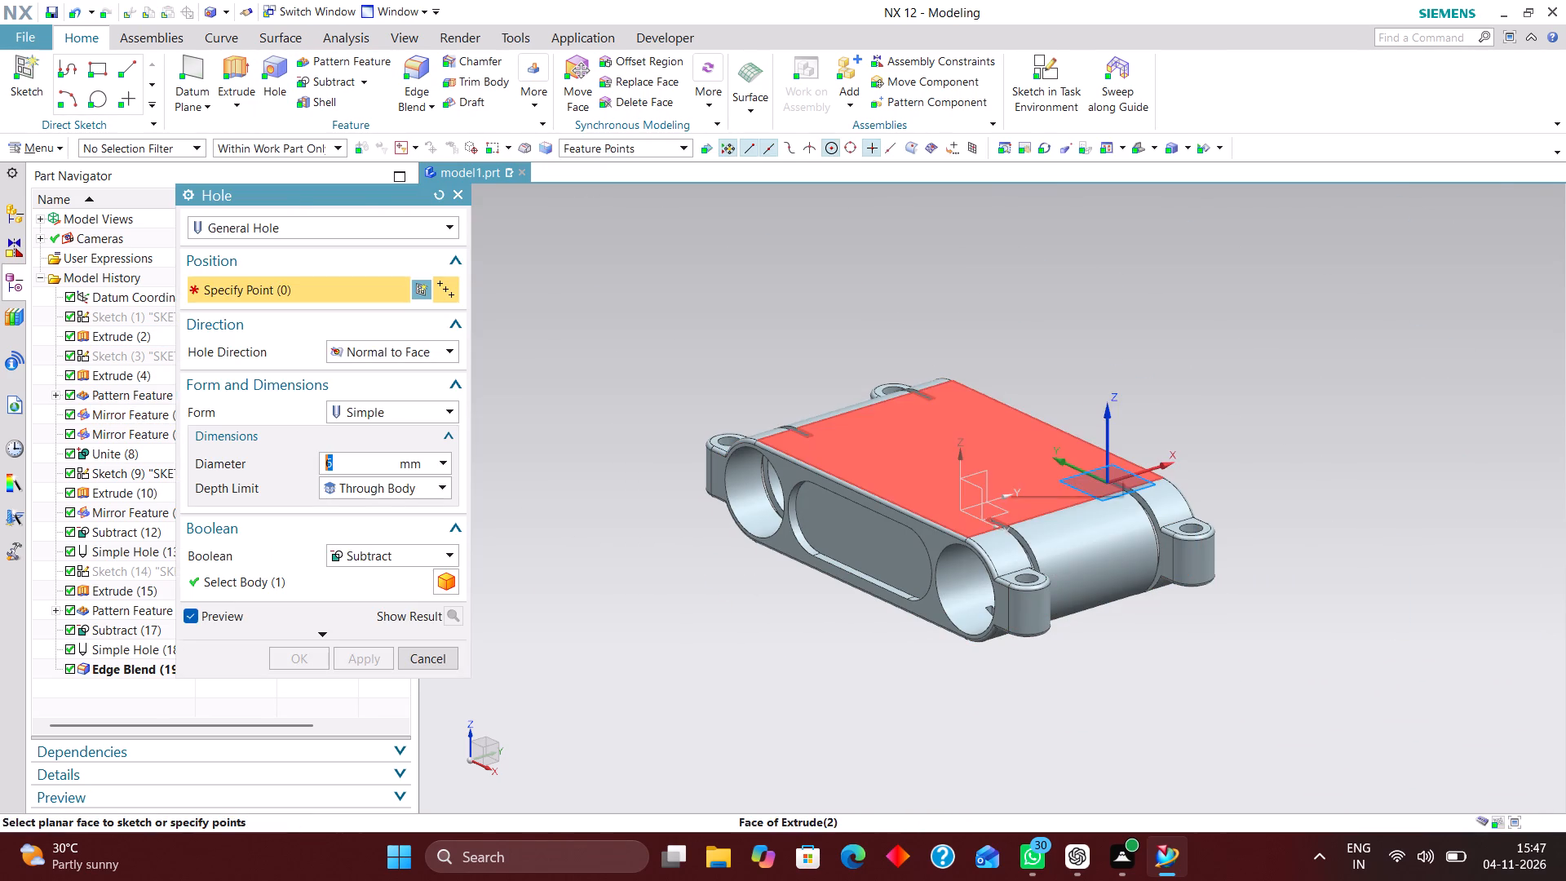
click(1005, 455)
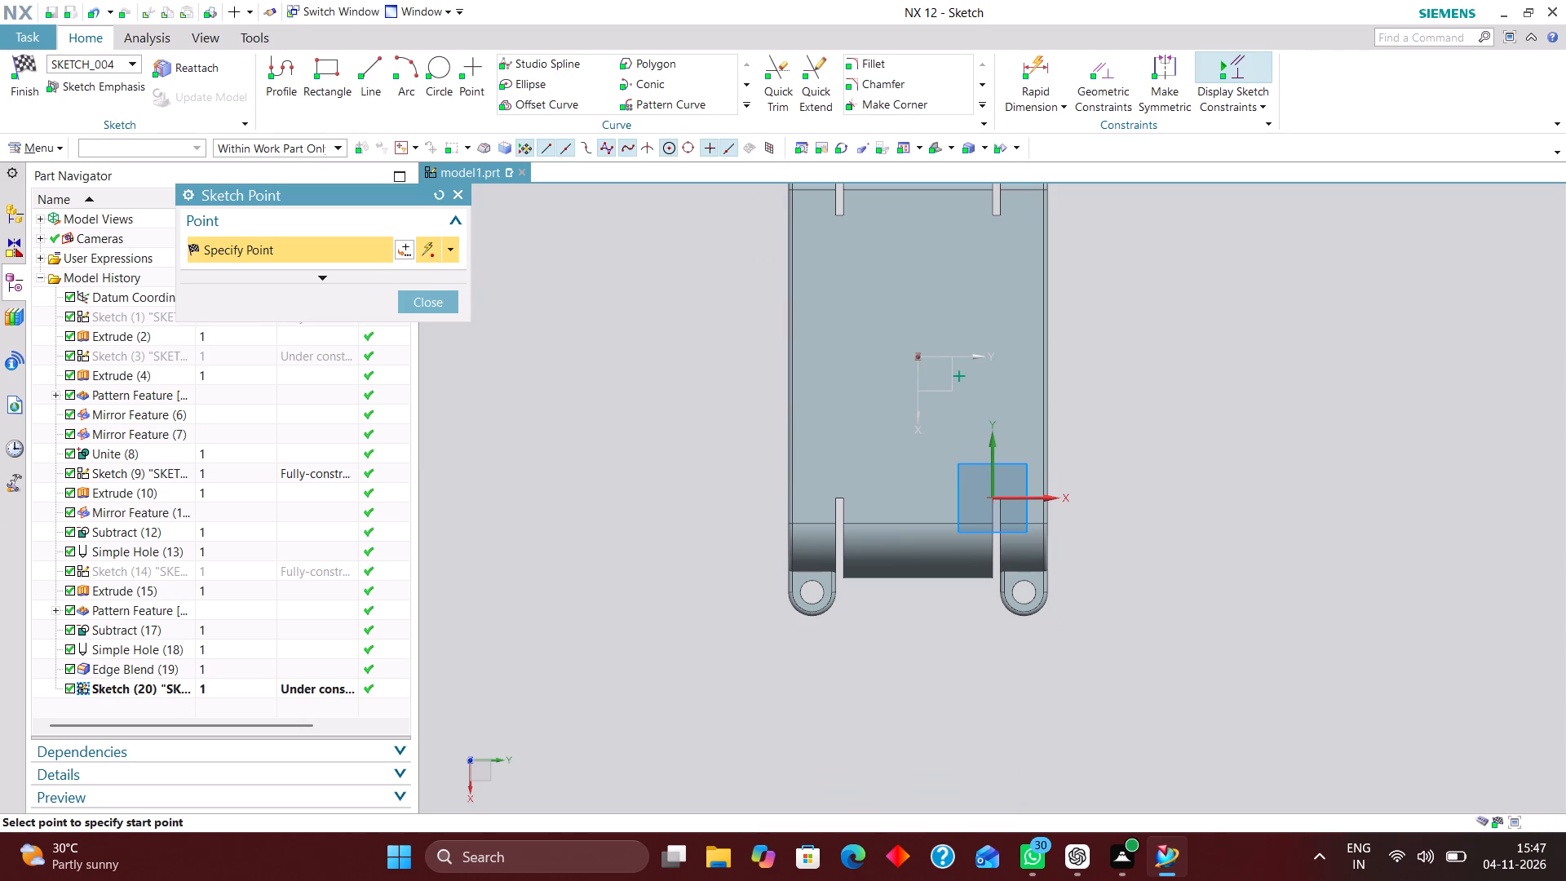
click(1102, 77)
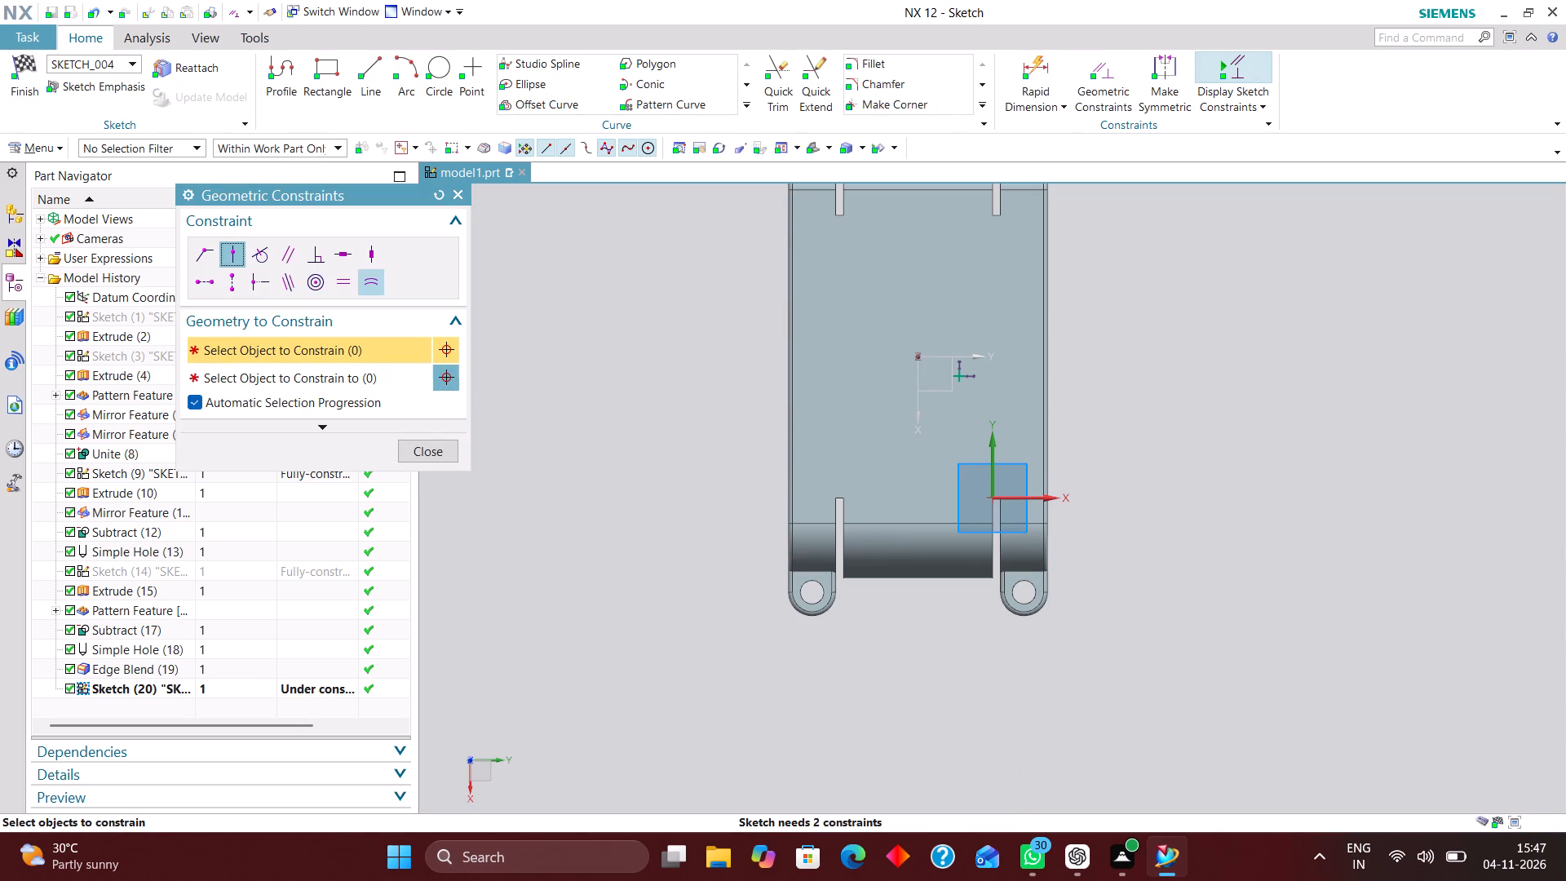
click(962, 372)
click(958, 356)
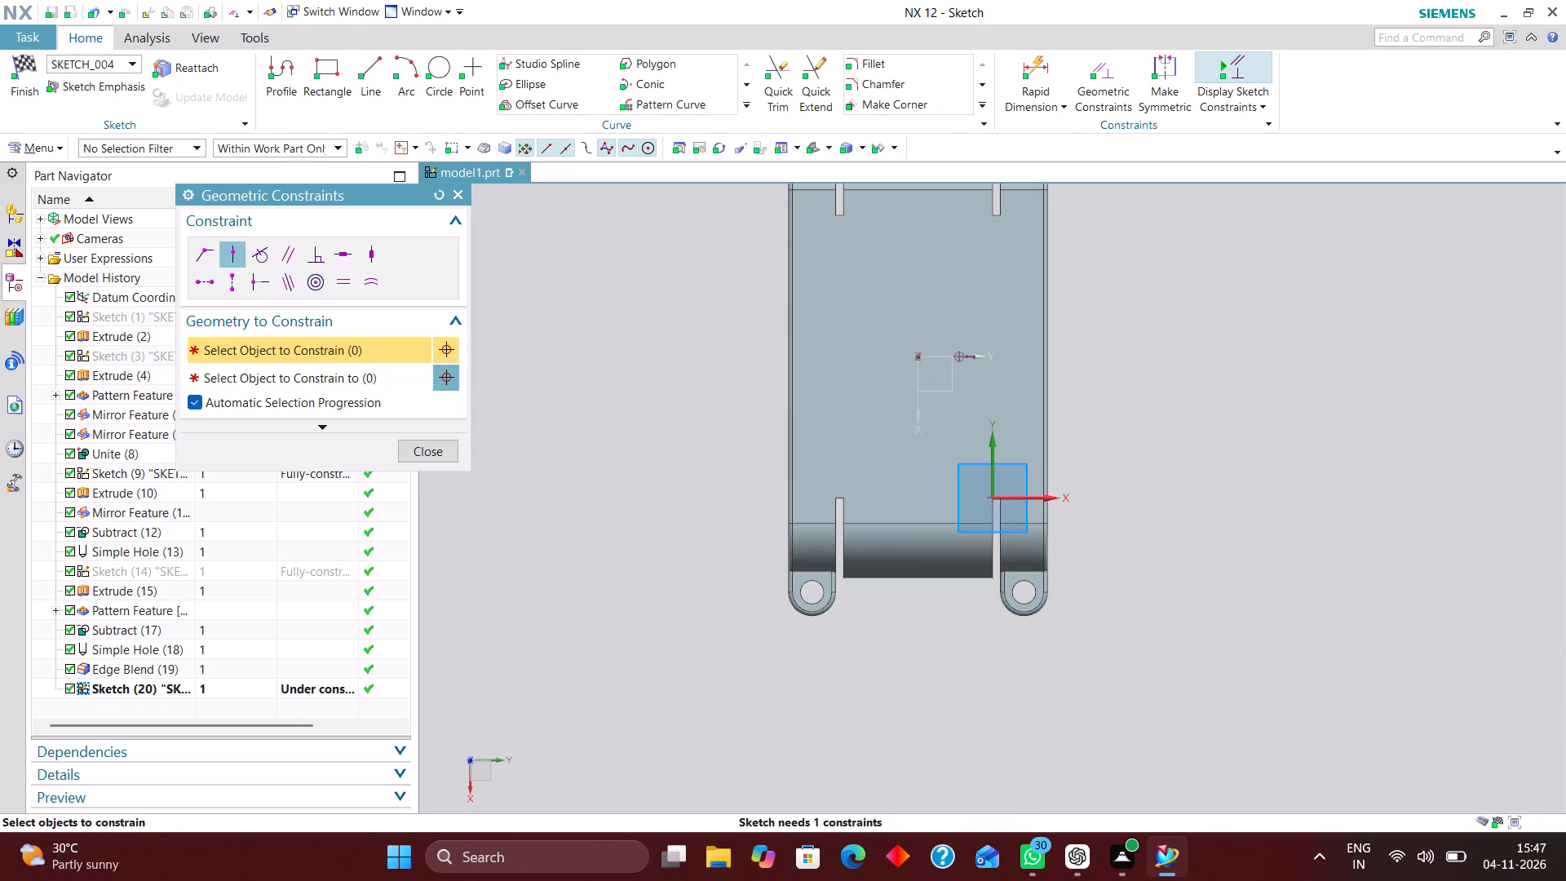
click(962, 356)
click(919, 405)
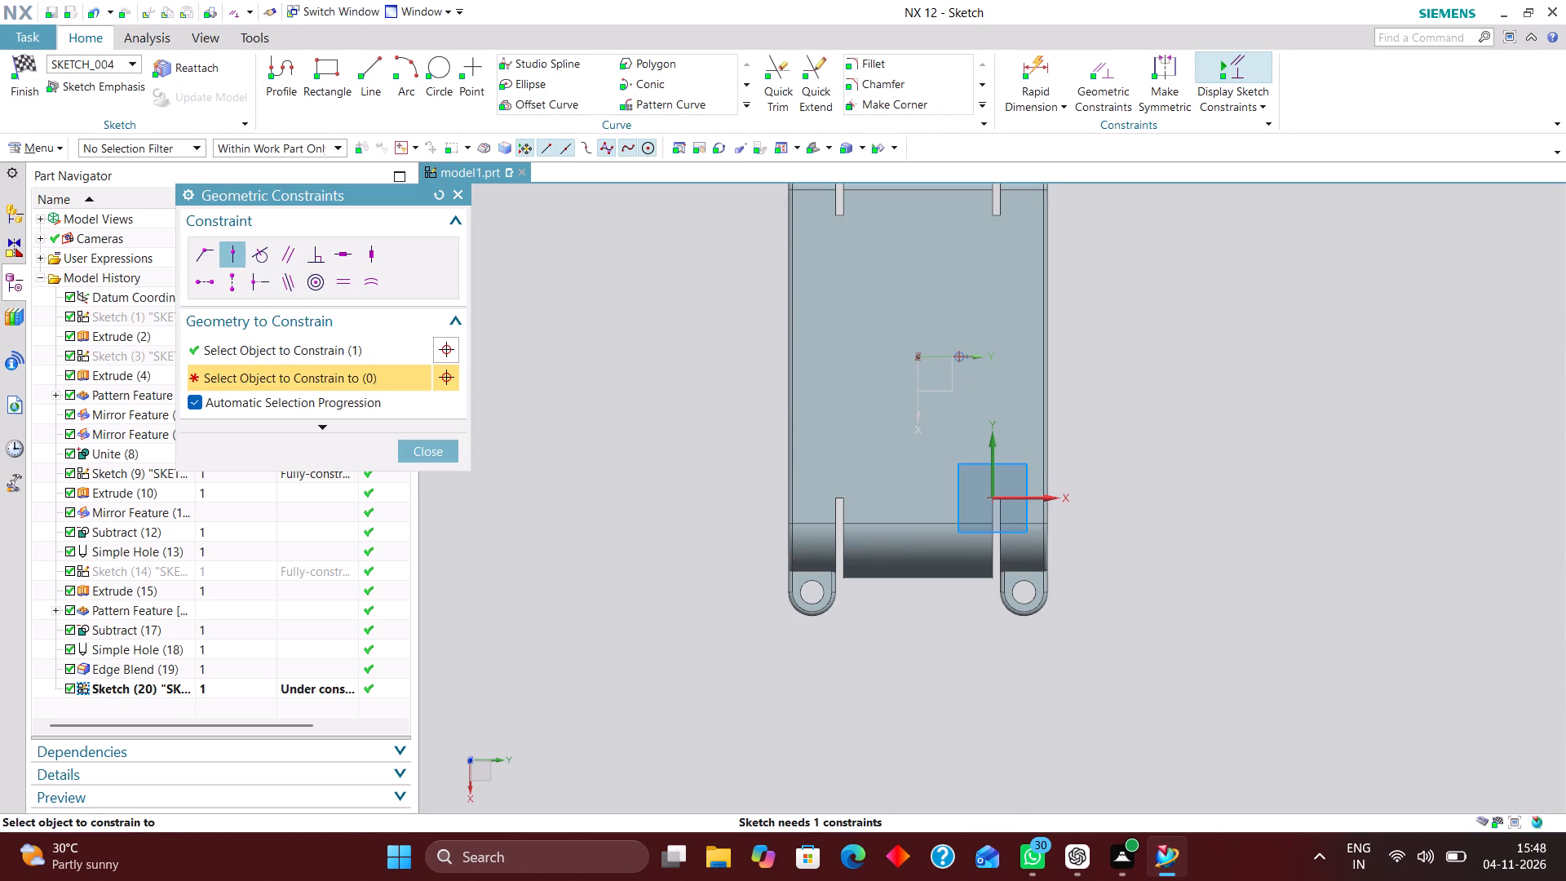
click(440, 441)
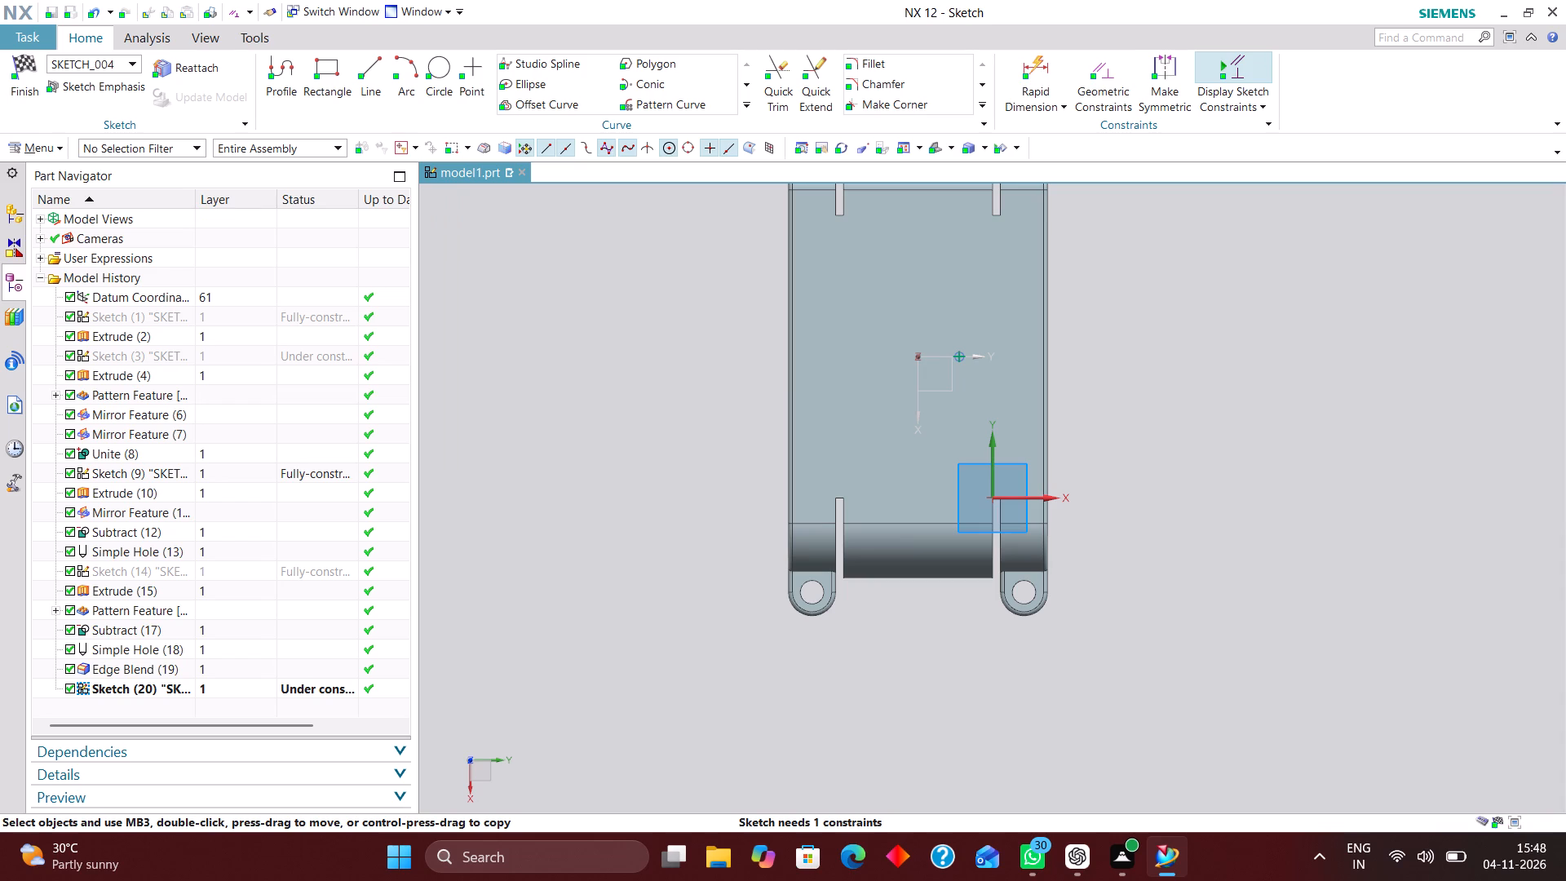
click(1106, 77)
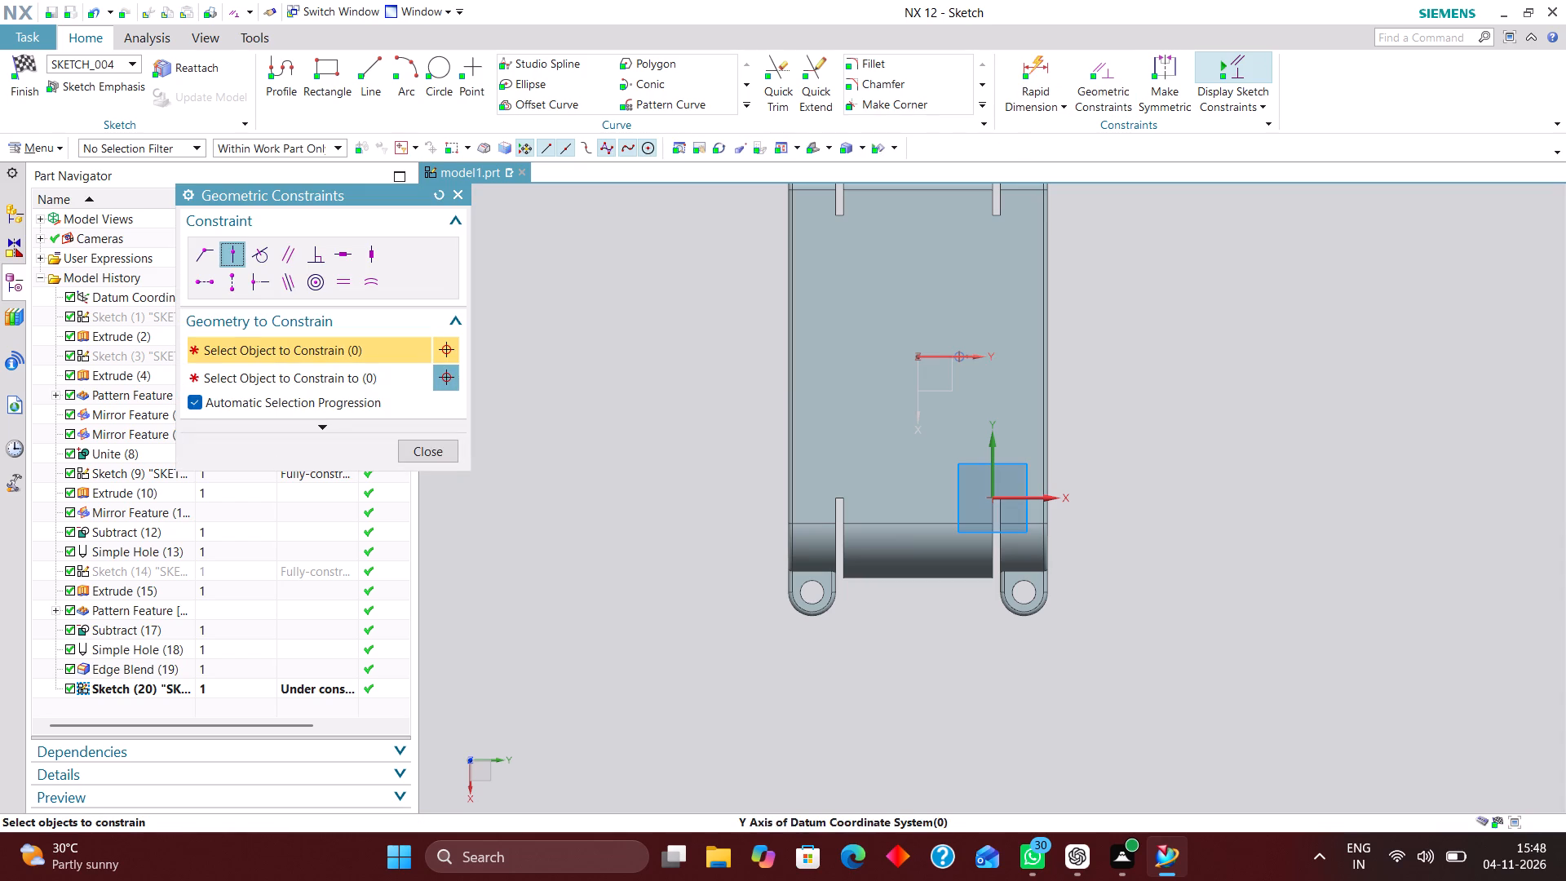
click(958, 356)
click(918, 401)
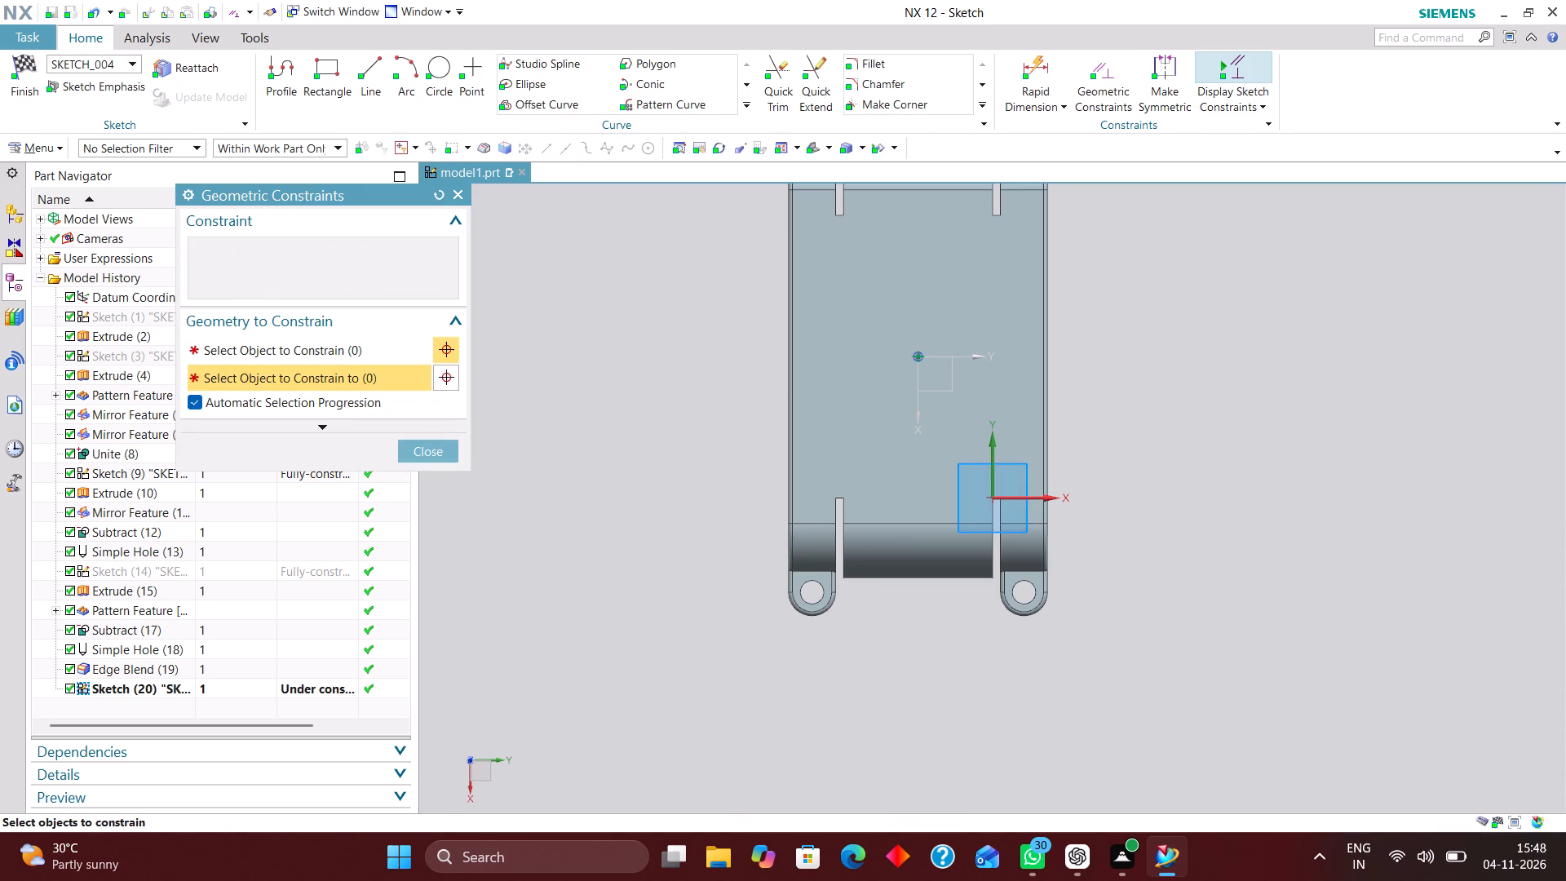
click(420, 449)
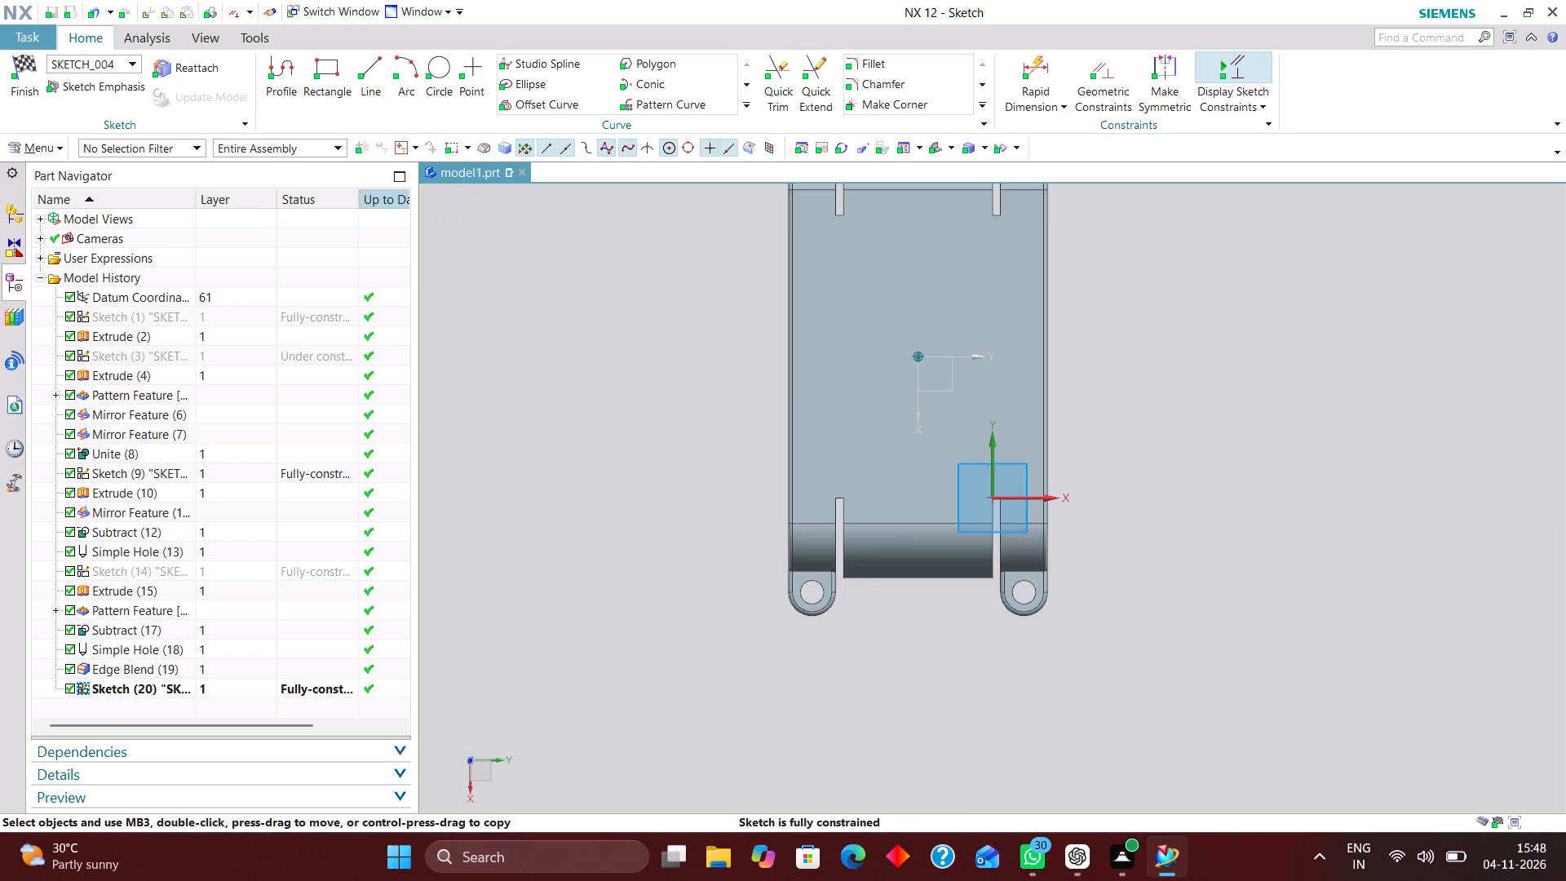
click(31, 60)
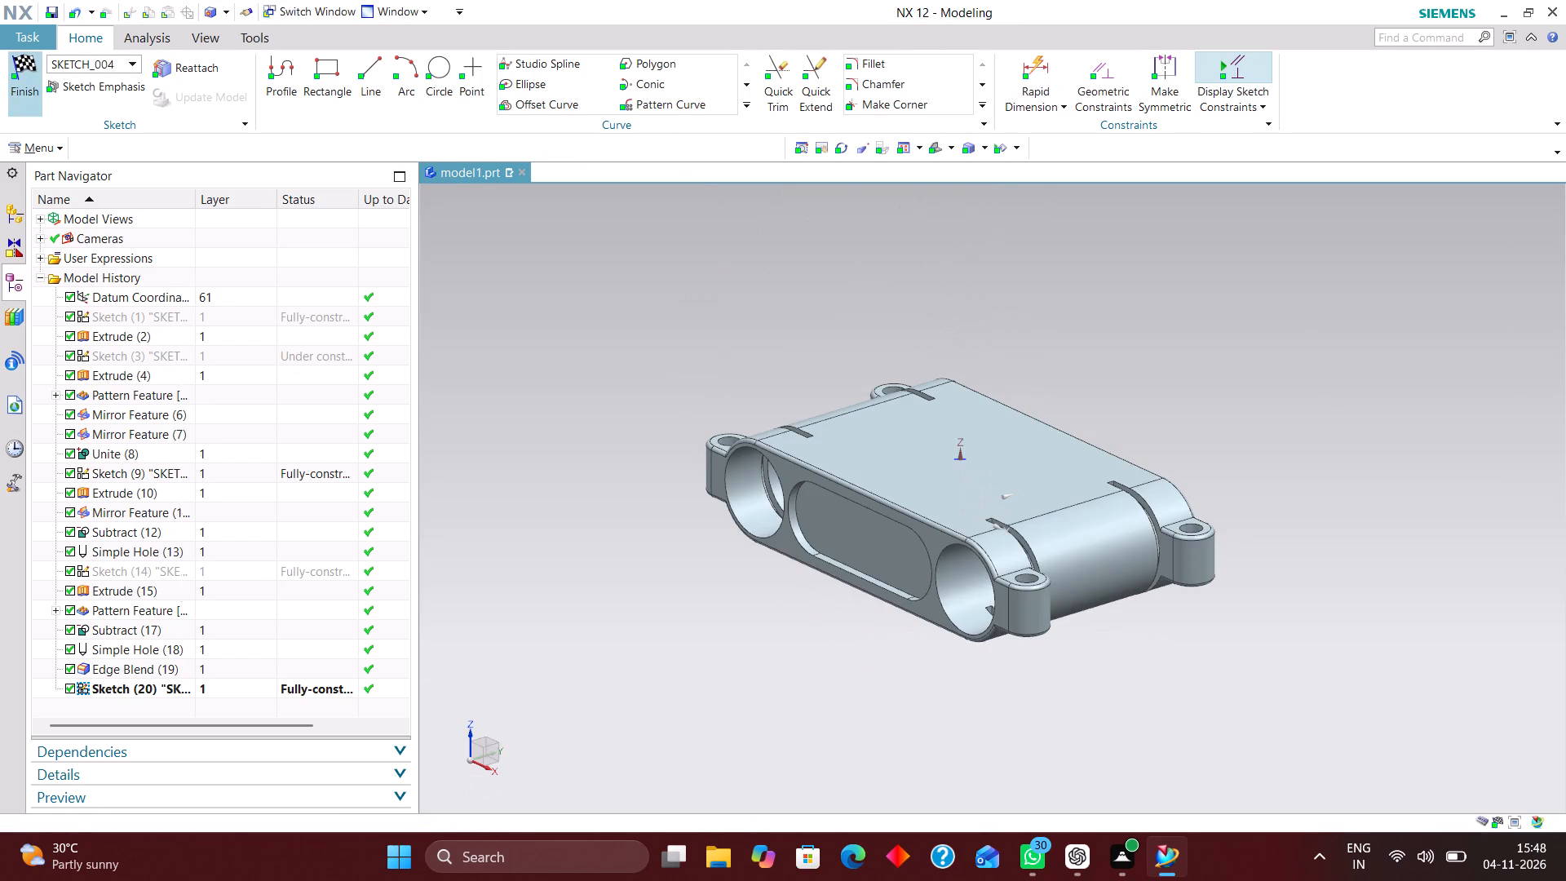
Set the hole diameter to 57 mm and subtract it through the body.
drag(353, 464, 303, 467)
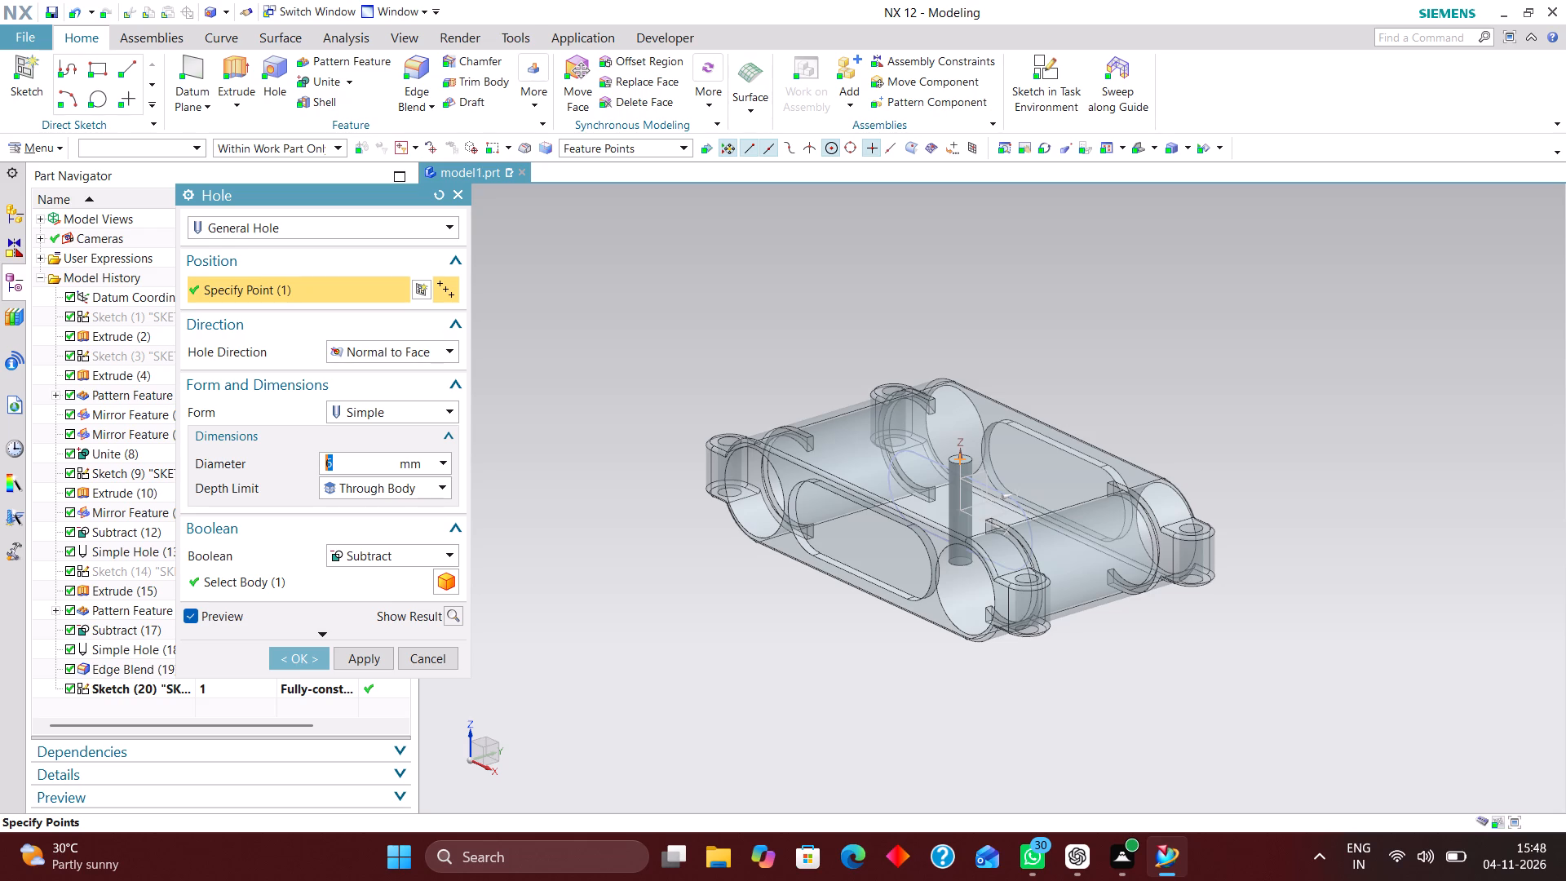
text(57)
key(Return)
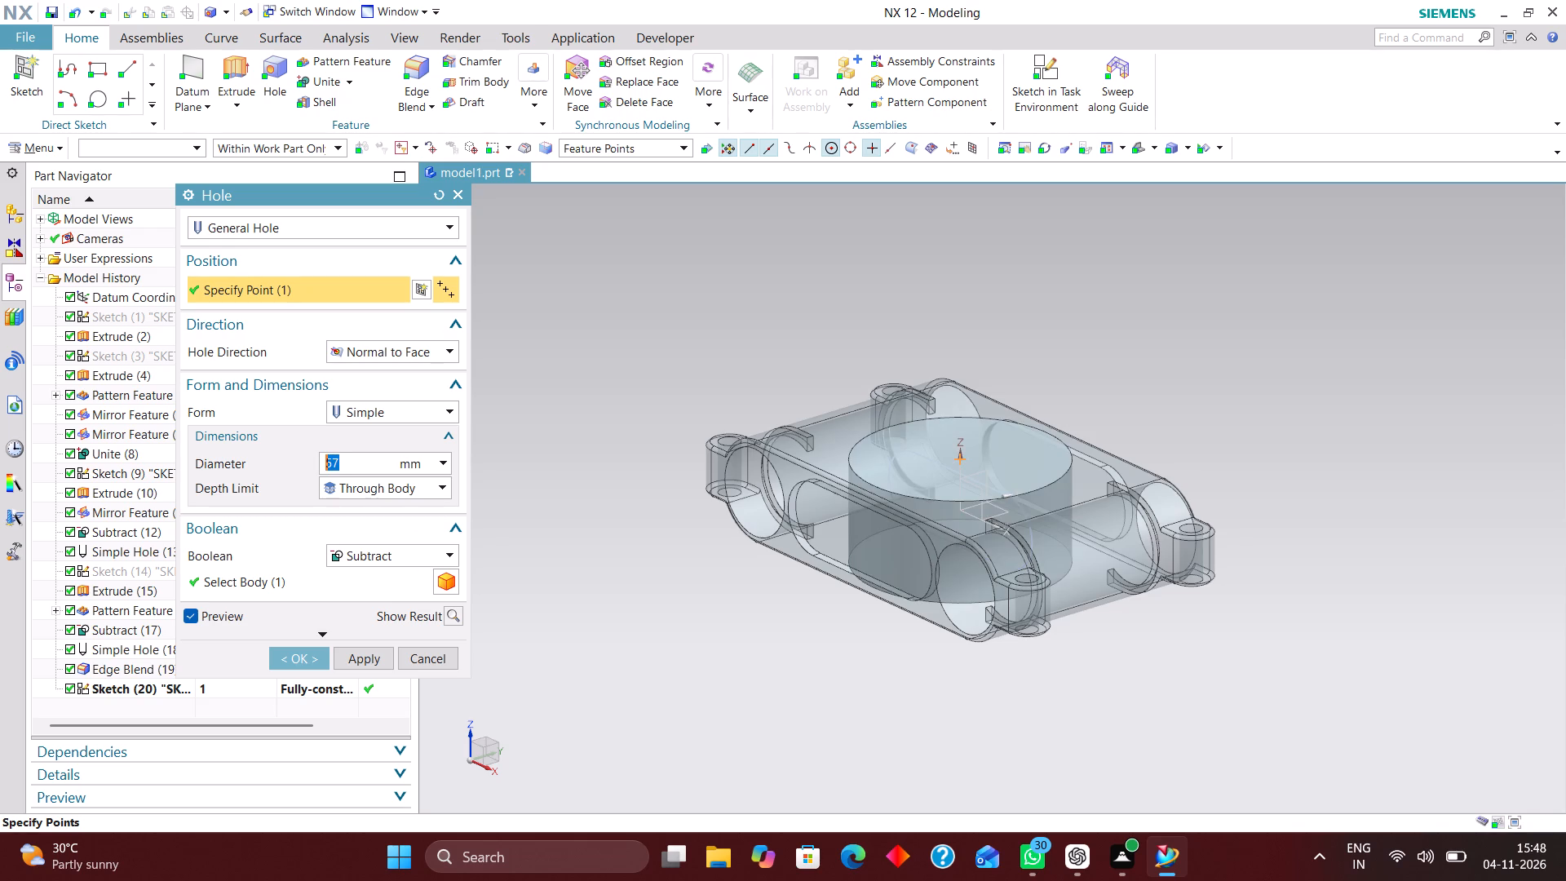
click(303, 660)
Examine the large central through hole, side pockets, slots and lugs from several angles, overall and close up.
middle_drag(1320, 452, 1303, 491)
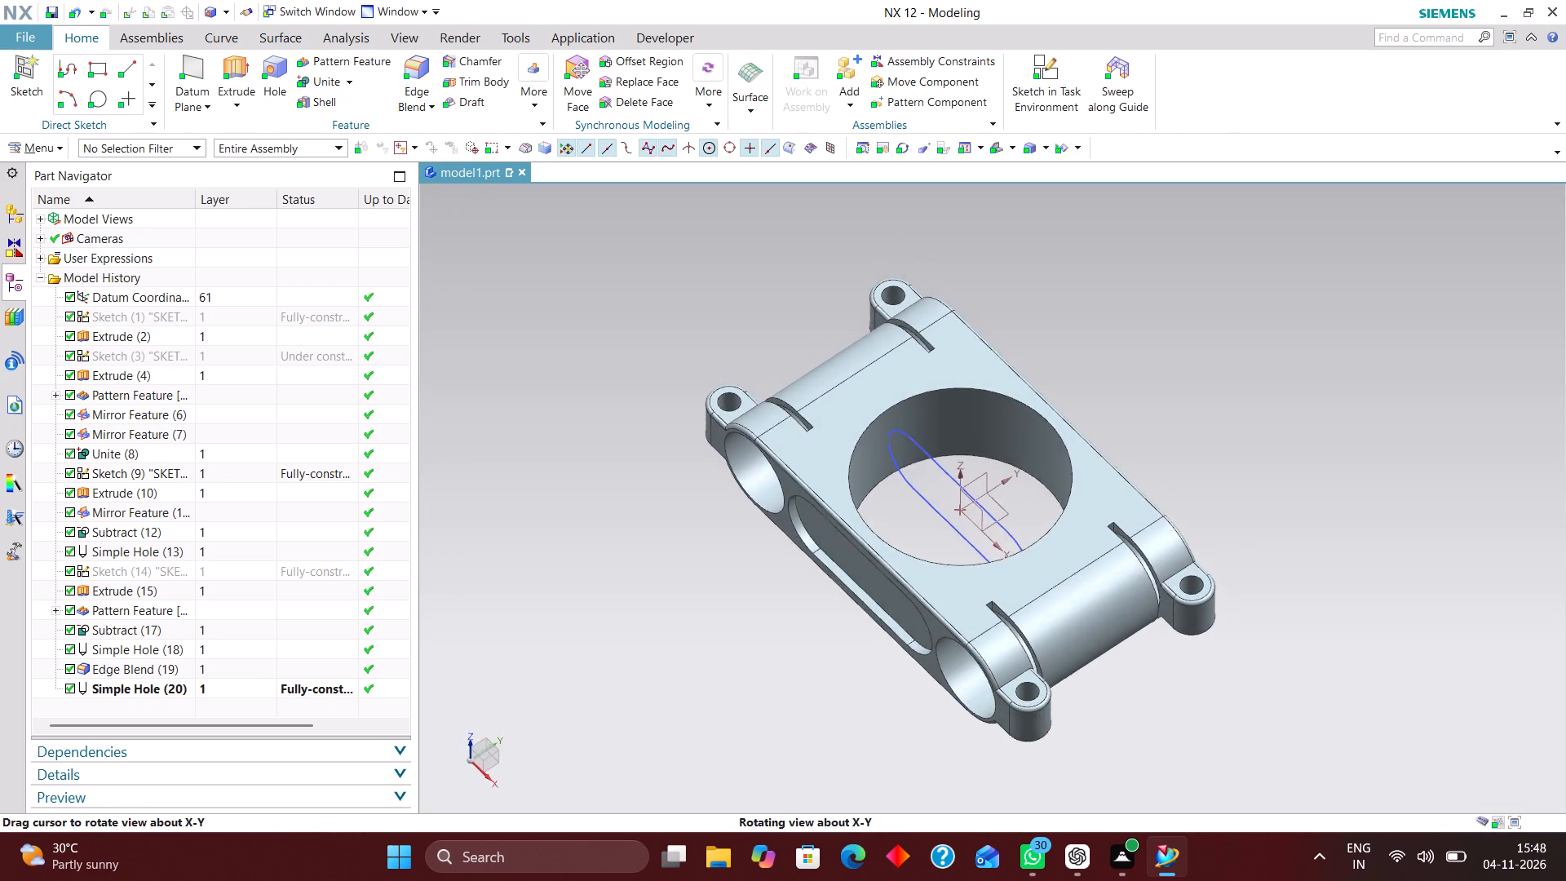
middle_drag(1303, 491, 1319, 482)
right_drag(952, 467, 946, 492)
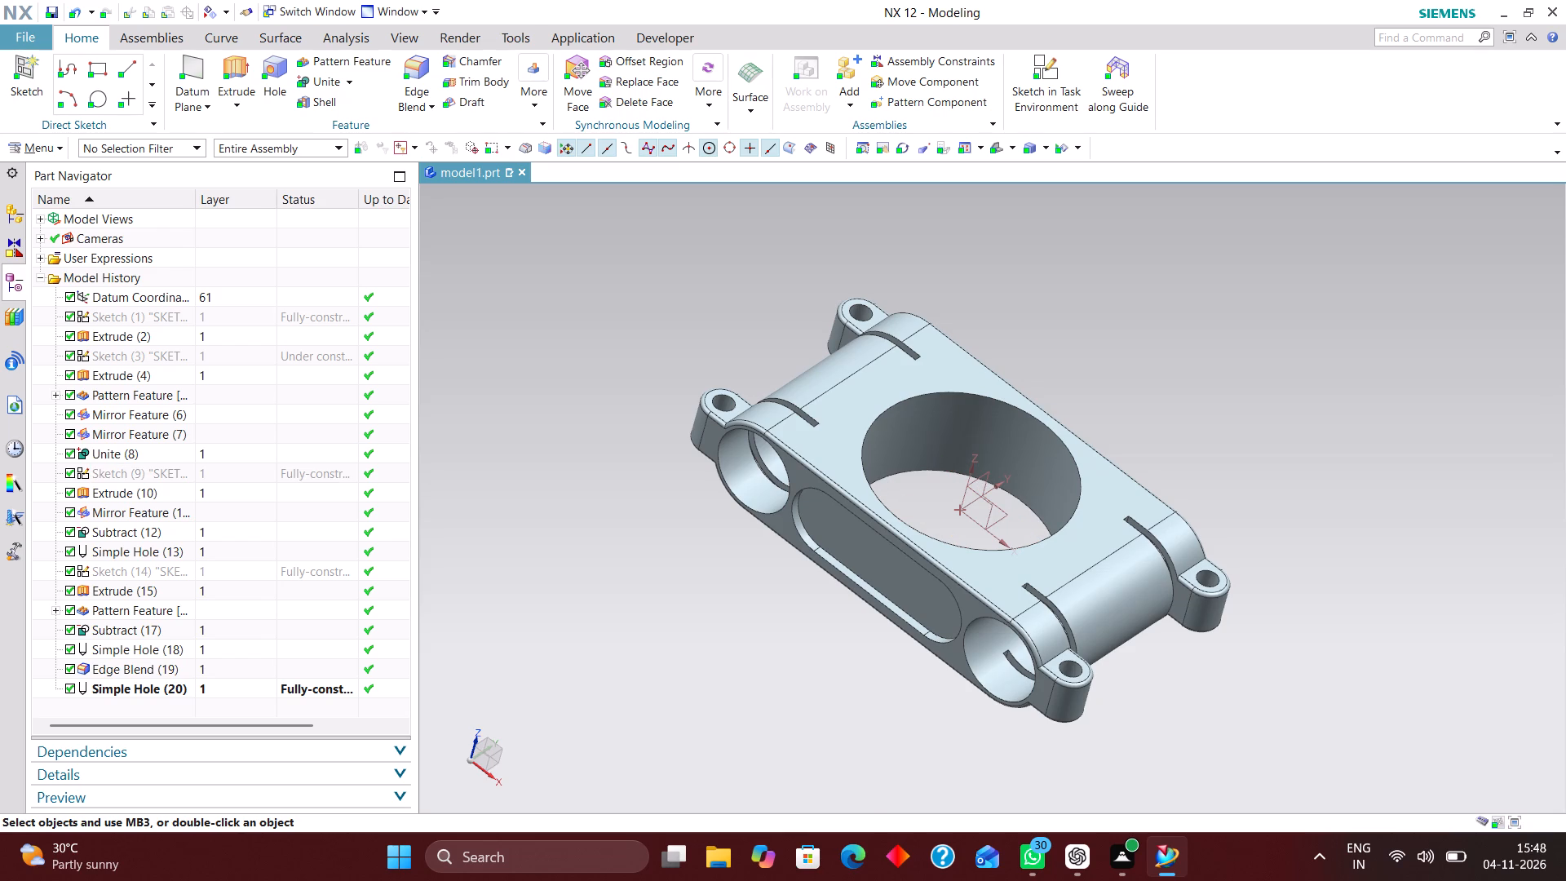
click(998, 147)
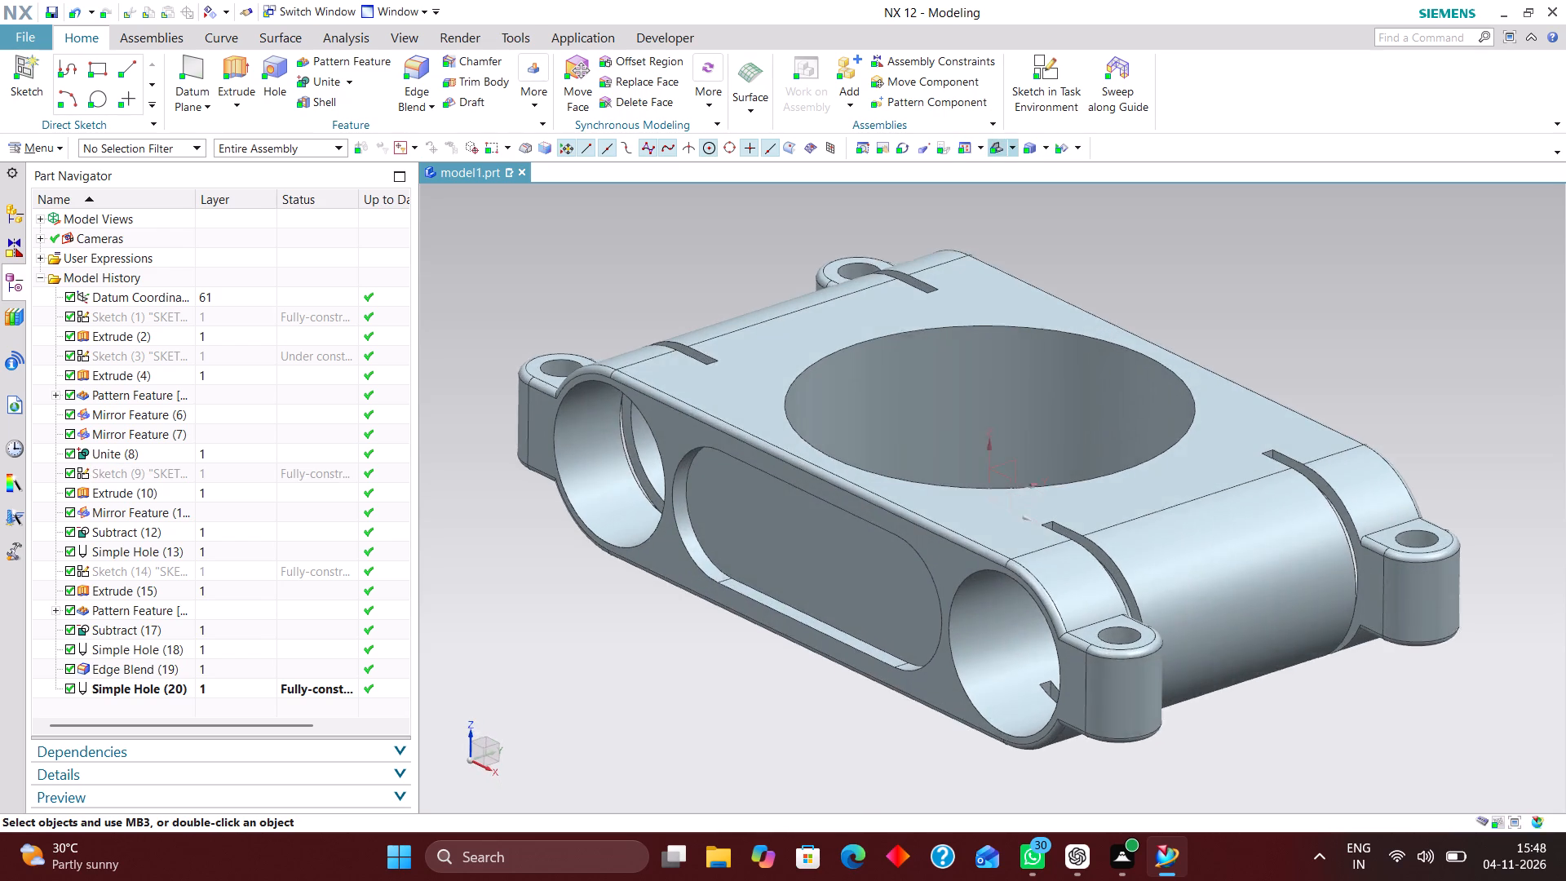
scroll(1256, 510, down, 2)
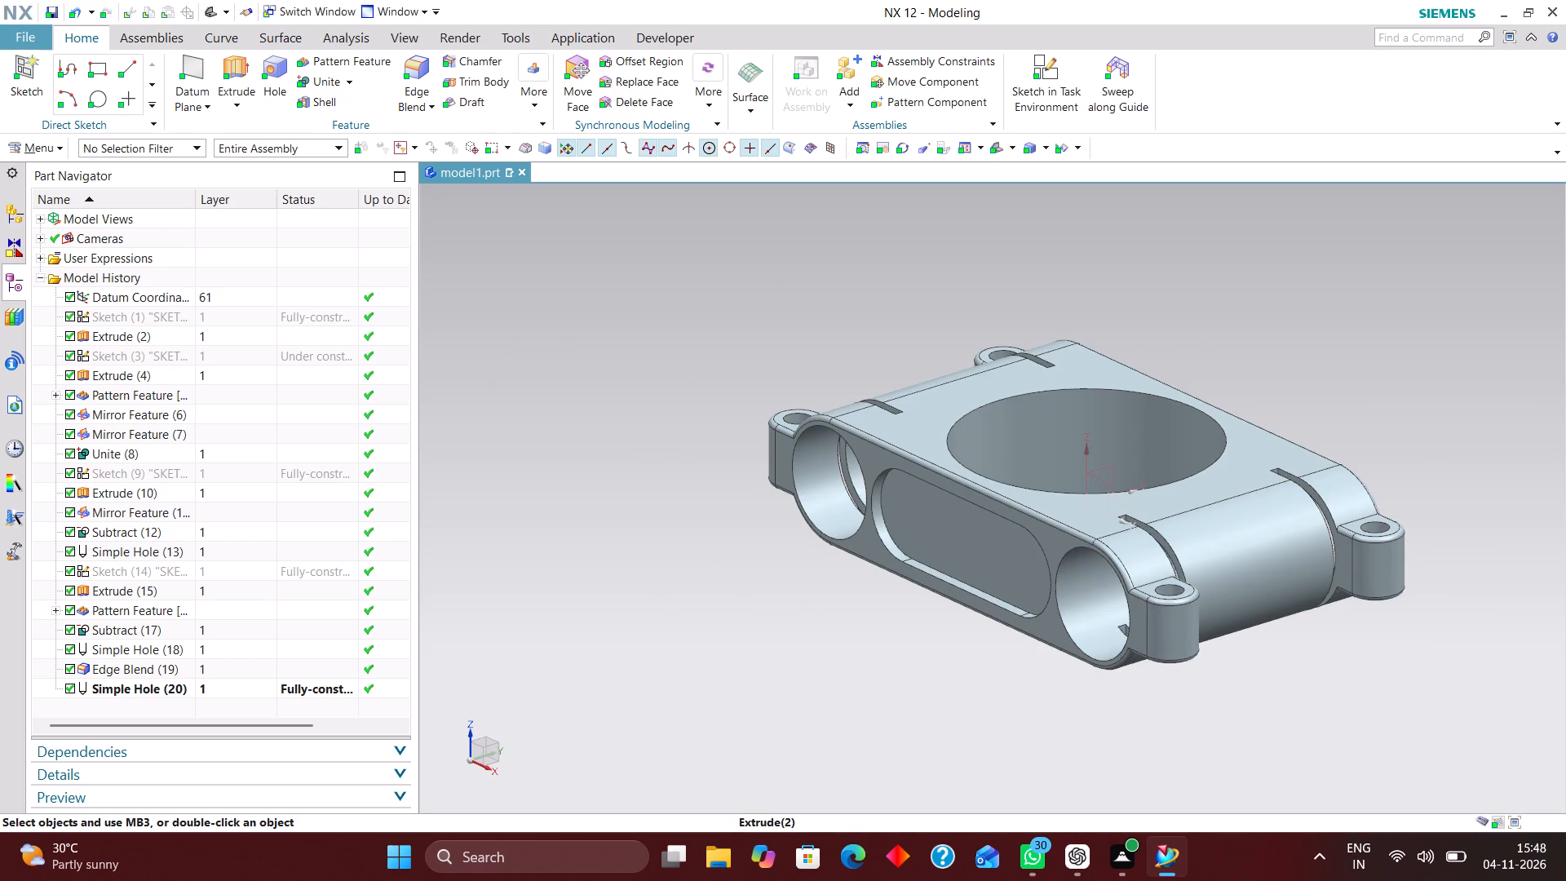
middle_drag(1312, 418, 1344, 414)
middle_drag(1350, 410, 1351, 405)
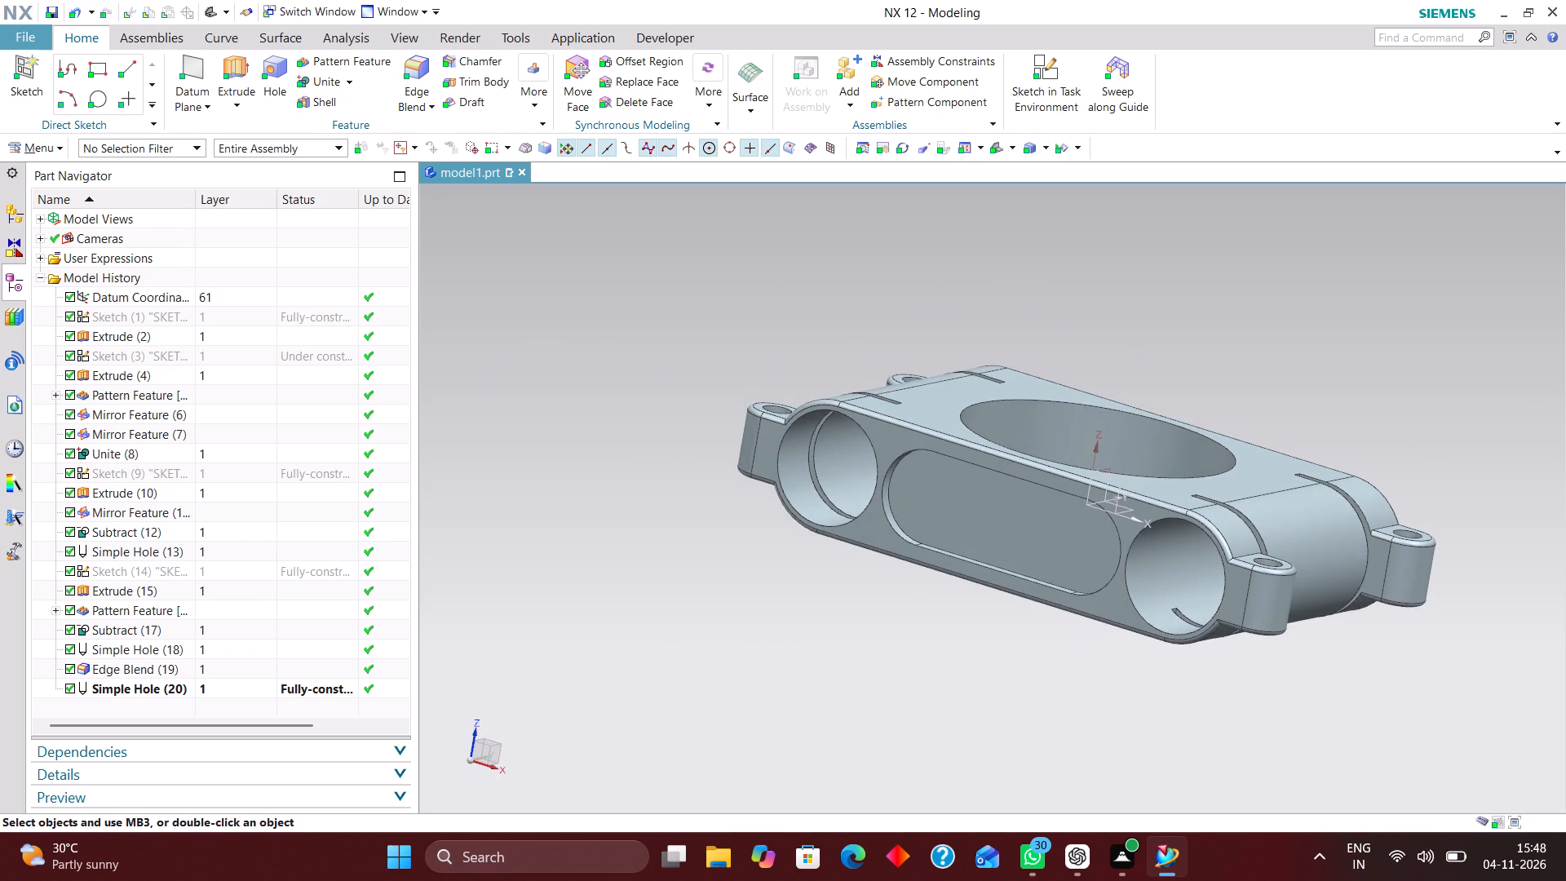
middle_drag(1351, 405, 1339, 418)
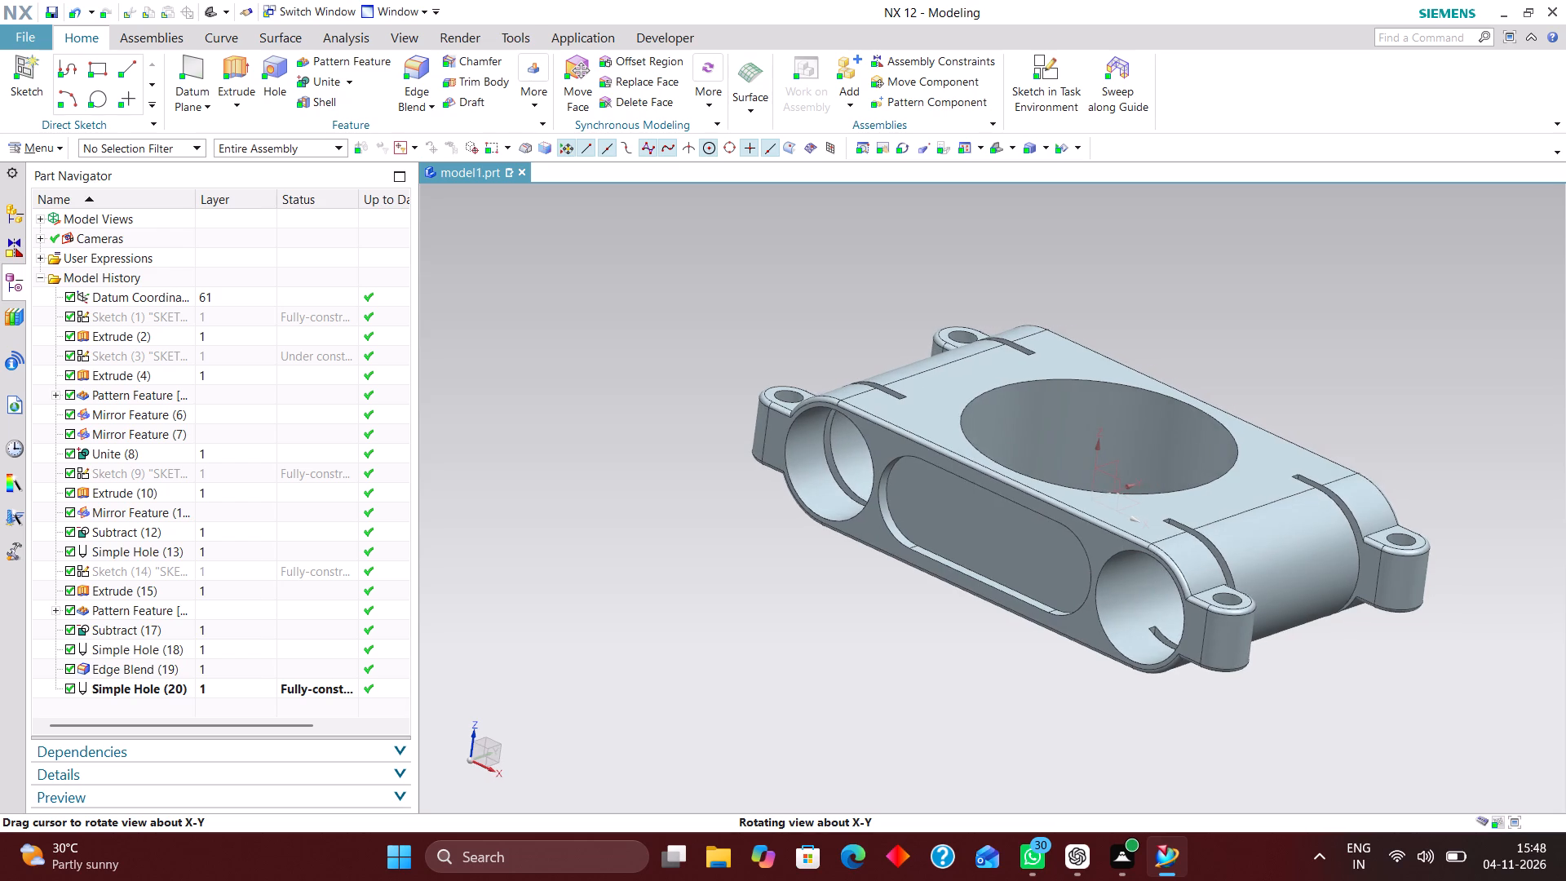
middle_drag(1339, 418, 1332, 421)
scroll(1179, 587, up, 4)
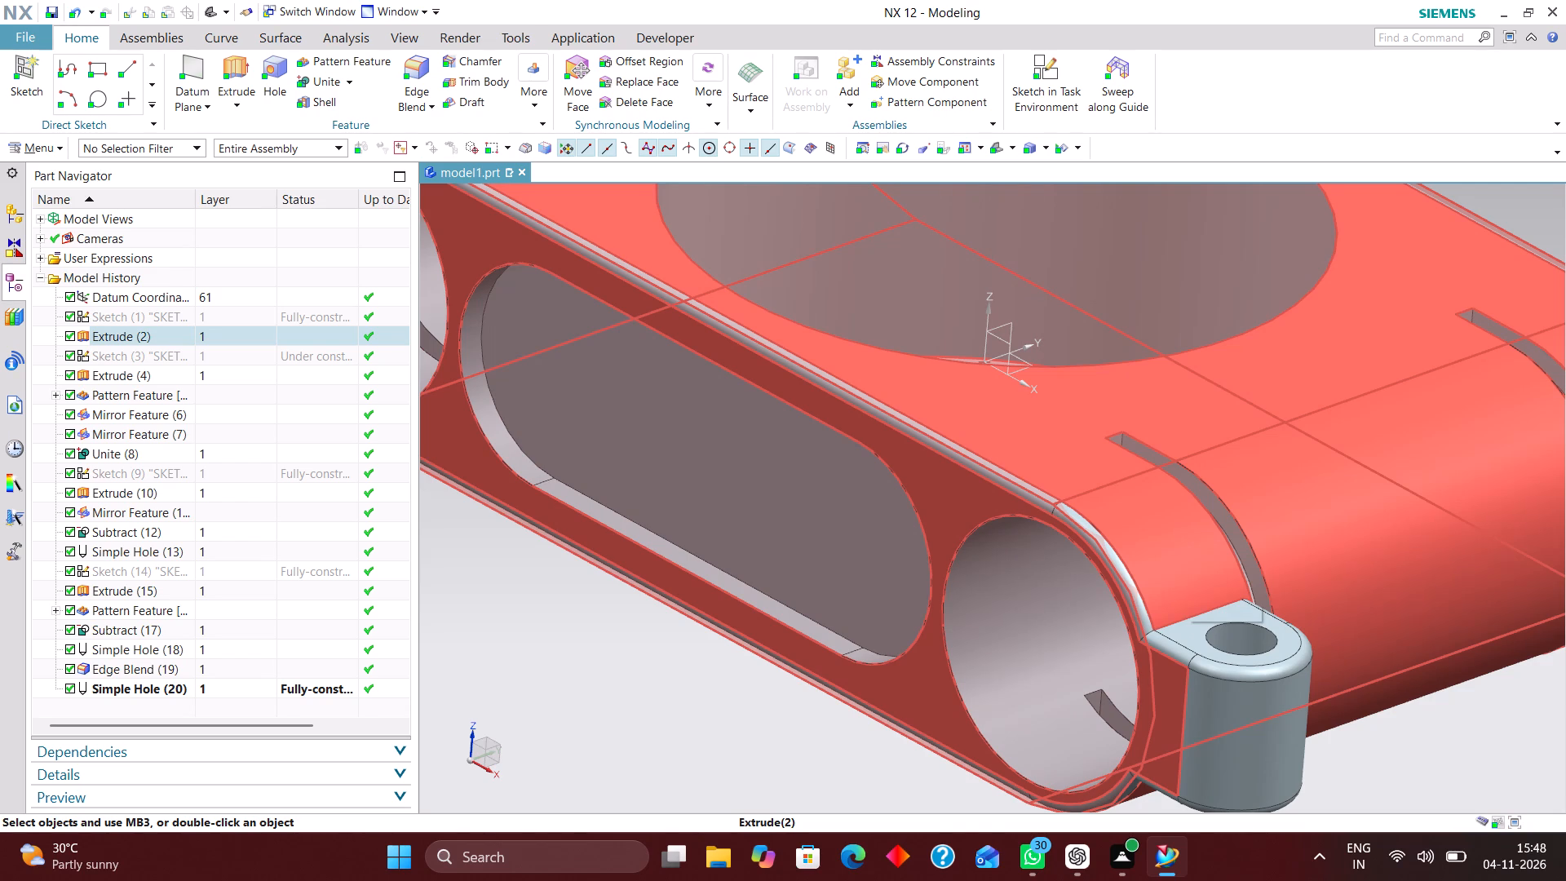
scroll(1134, 441, down, 4)
scroll(1246, 579, up, 3)
scroll(1335, 687, down, 3)
scroll(1160, 534, up, 1)
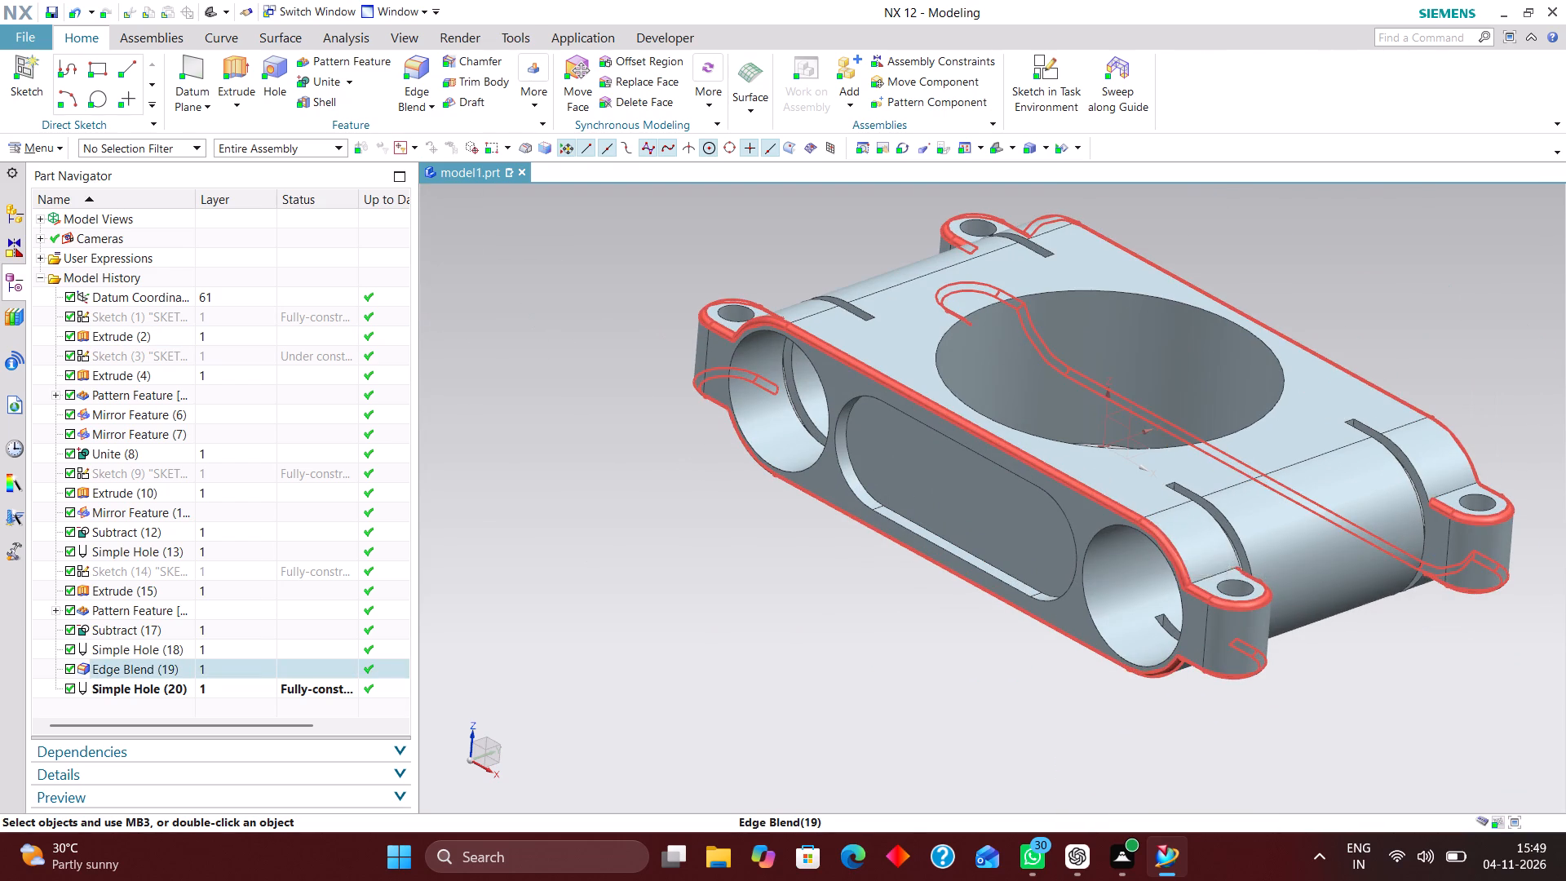
scroll(1215, 587, down, 1)
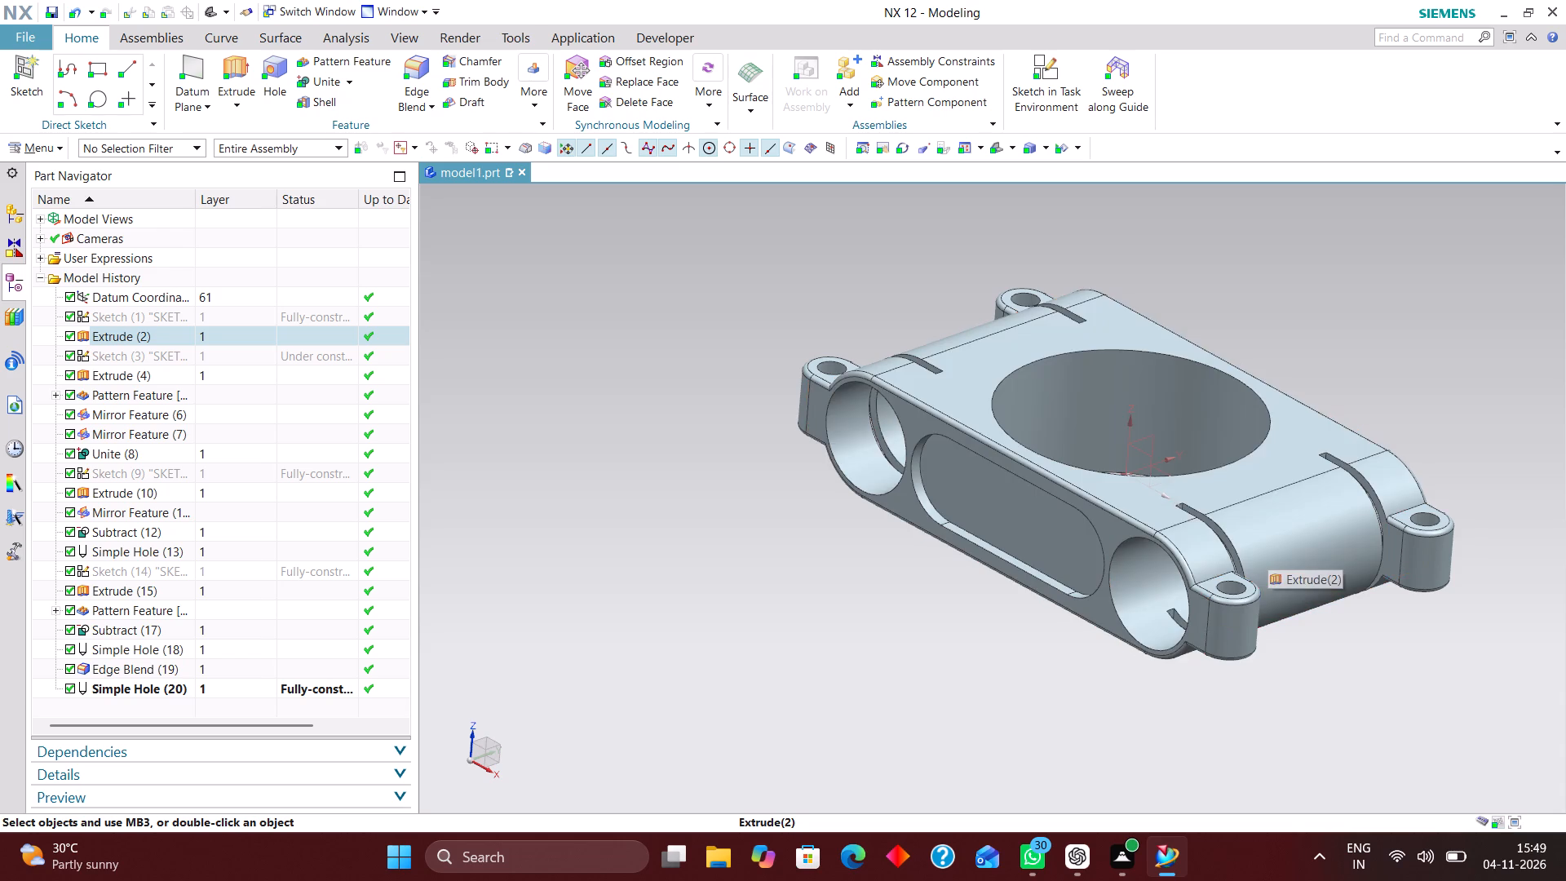
scroll(1152, 569, down, 1)
scroll(1285, 577, up, 3)
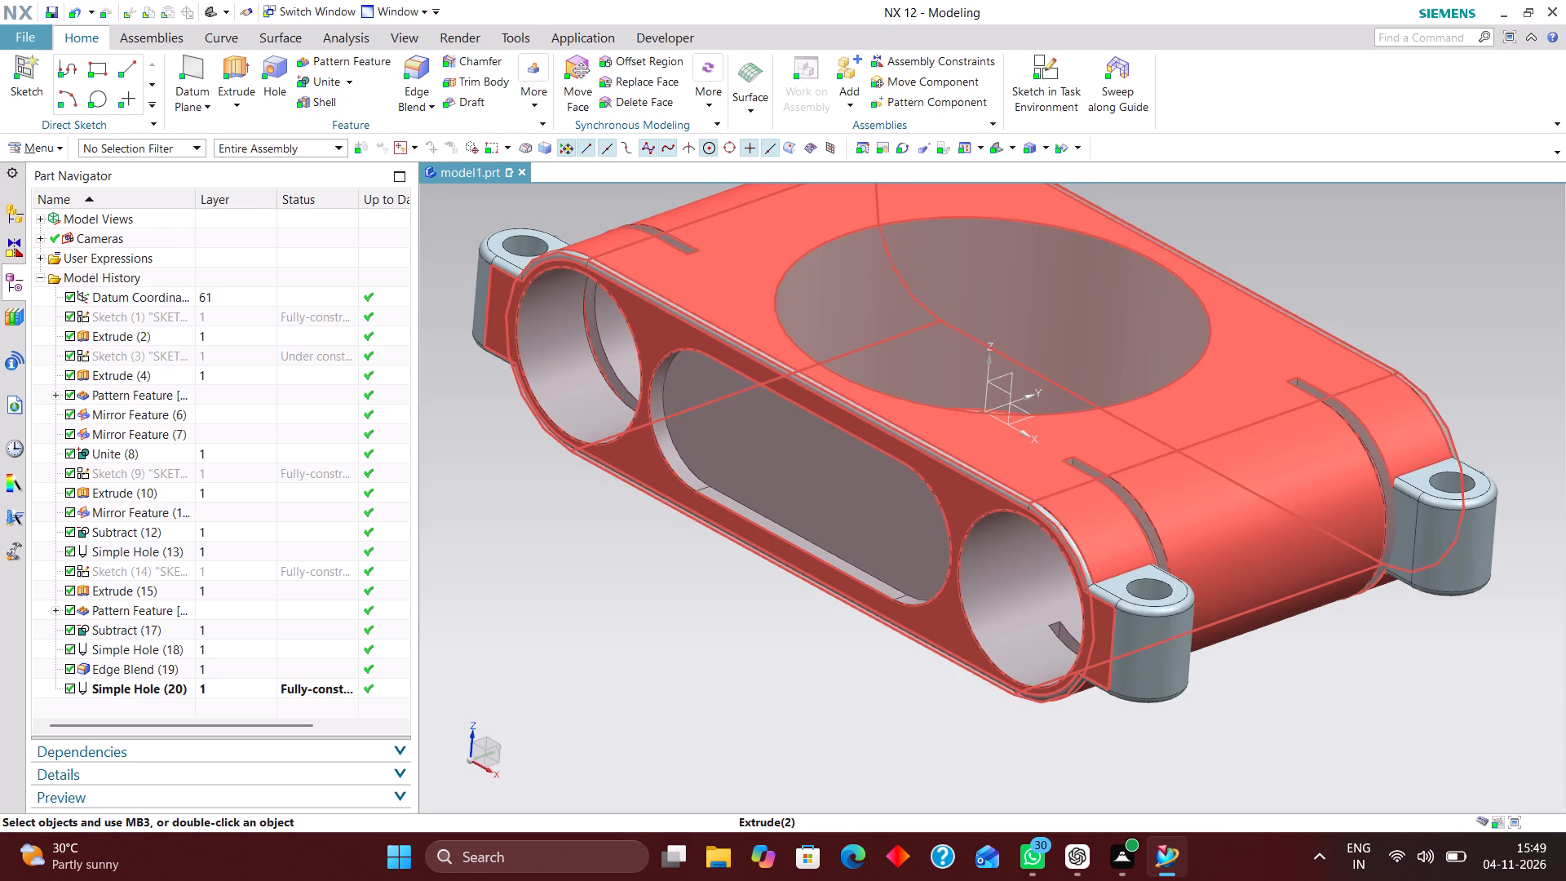
scroll(1183, 630, up, 3)
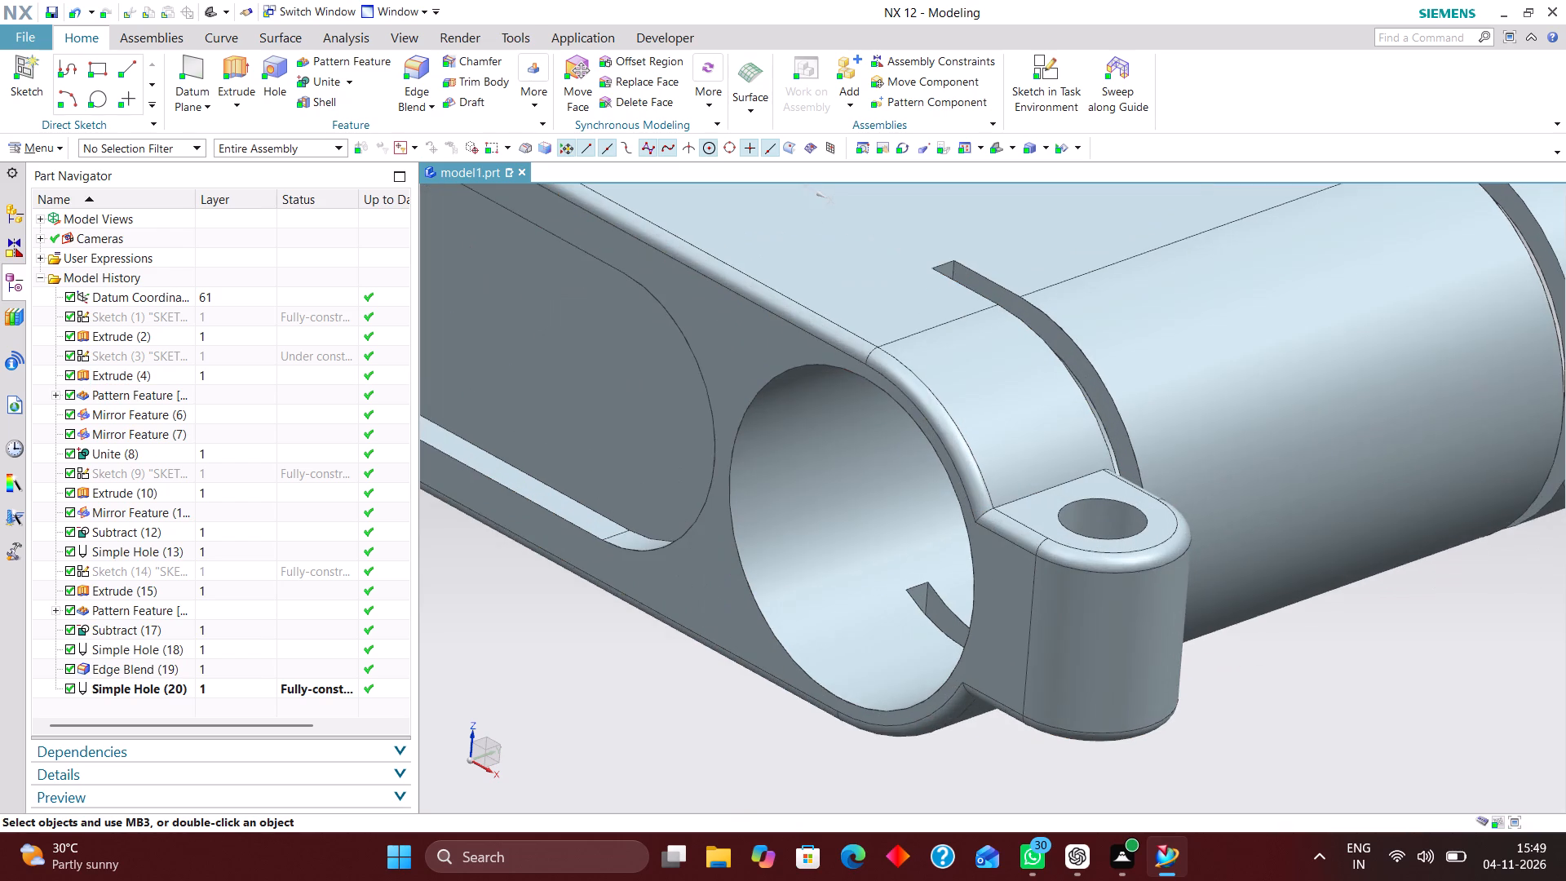
scroll(1242, 706, down, 2)
middle_drag(1290, 761, 1325, 732)
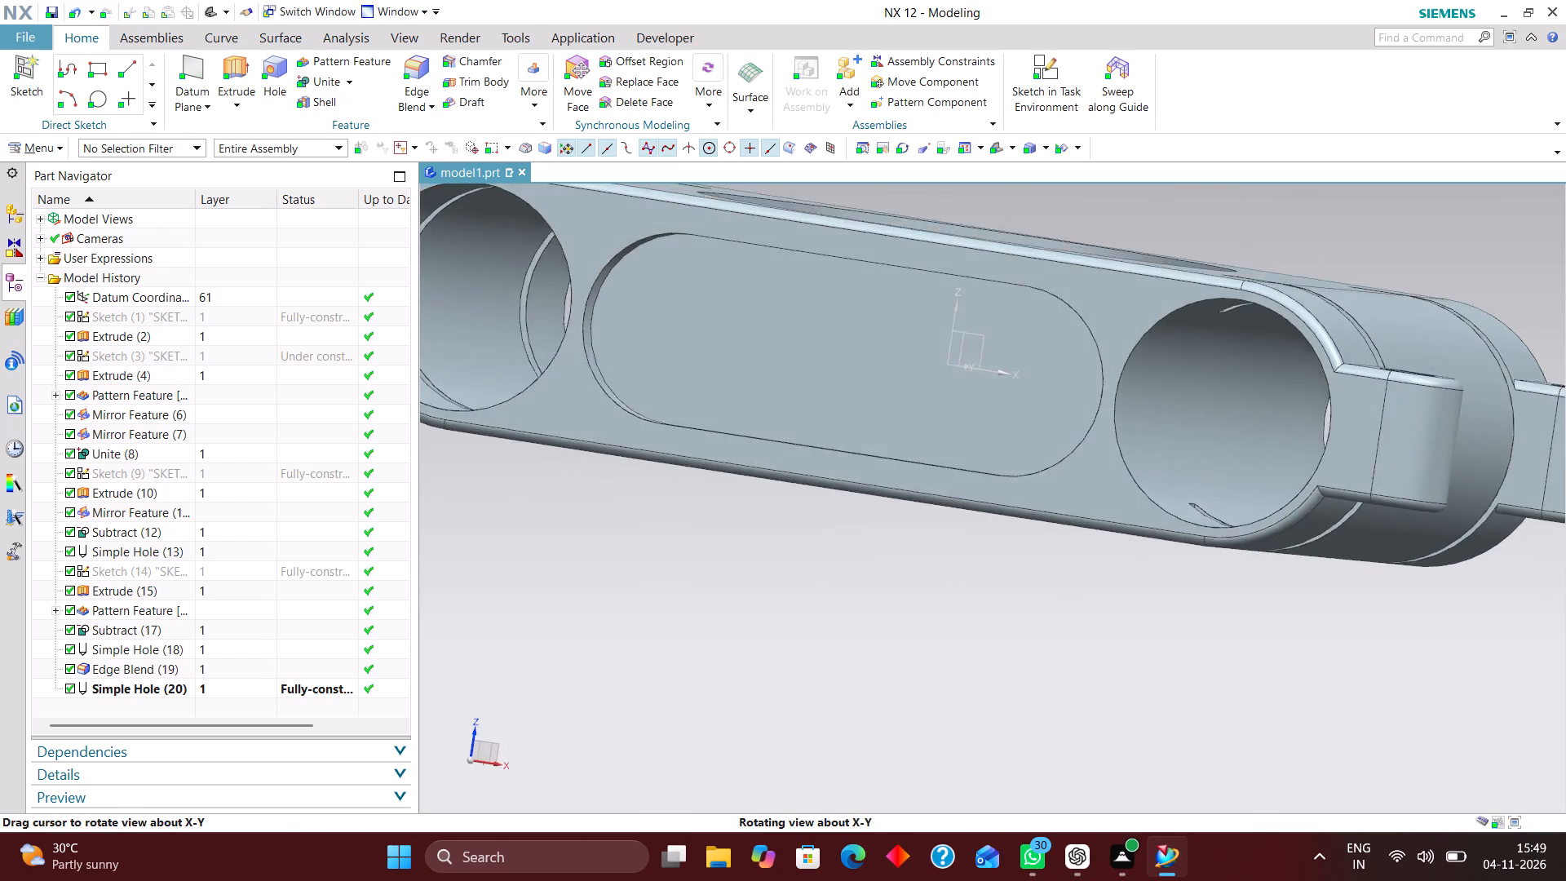
middle_drag(1325, 732, 1345, 737)
scroll(988, 589, down, 2)
middle_drag(1224, 618, 1157, 620)
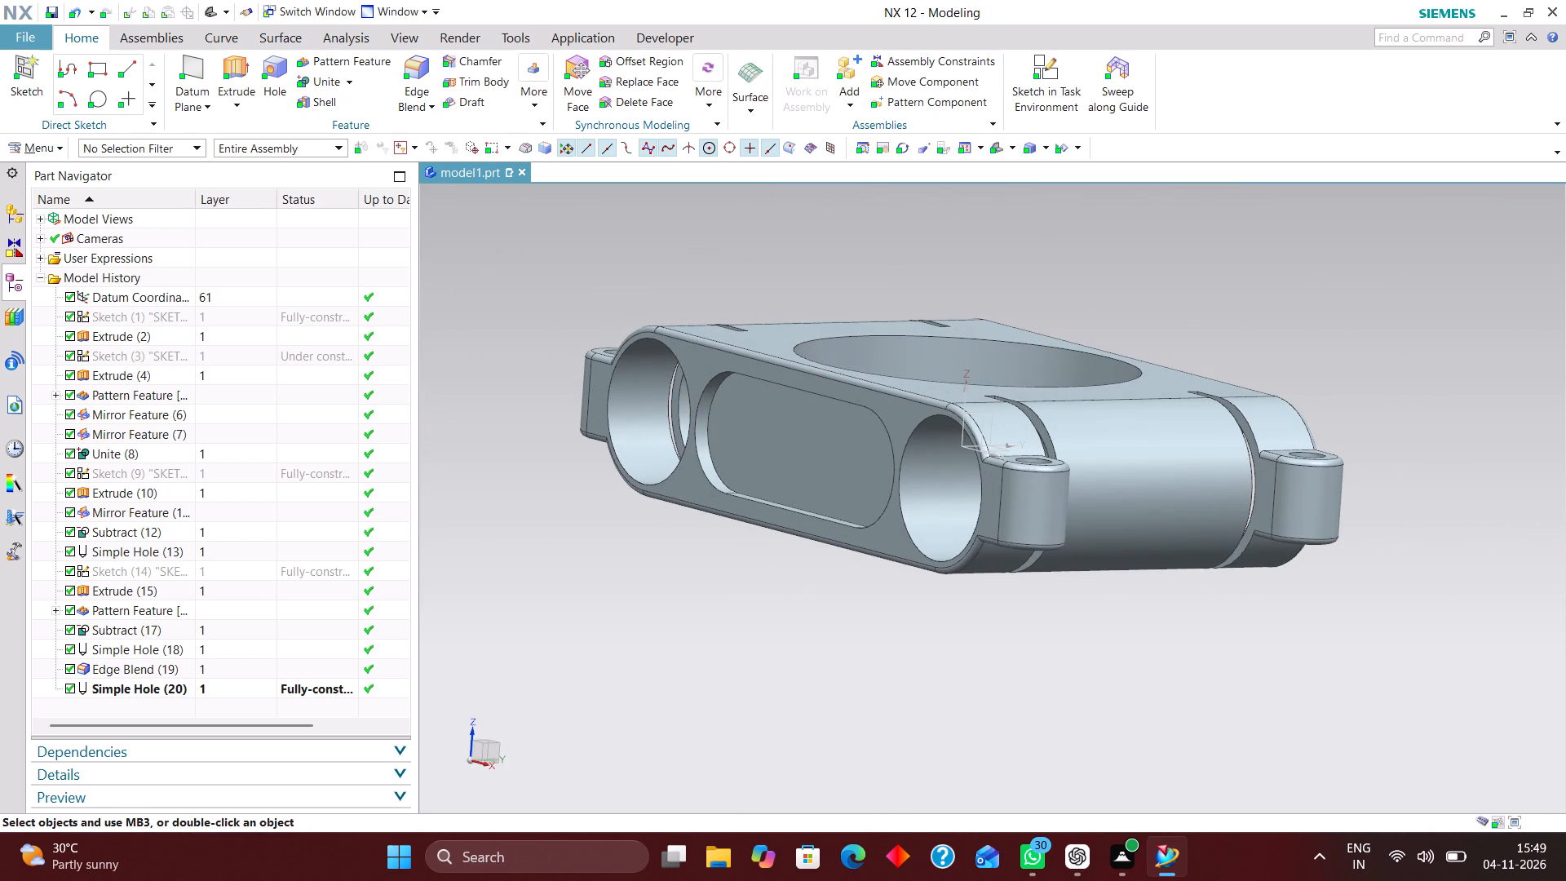
Create a new sketch on the datum XZ plane at the centre of the body.
click(1041, 52)
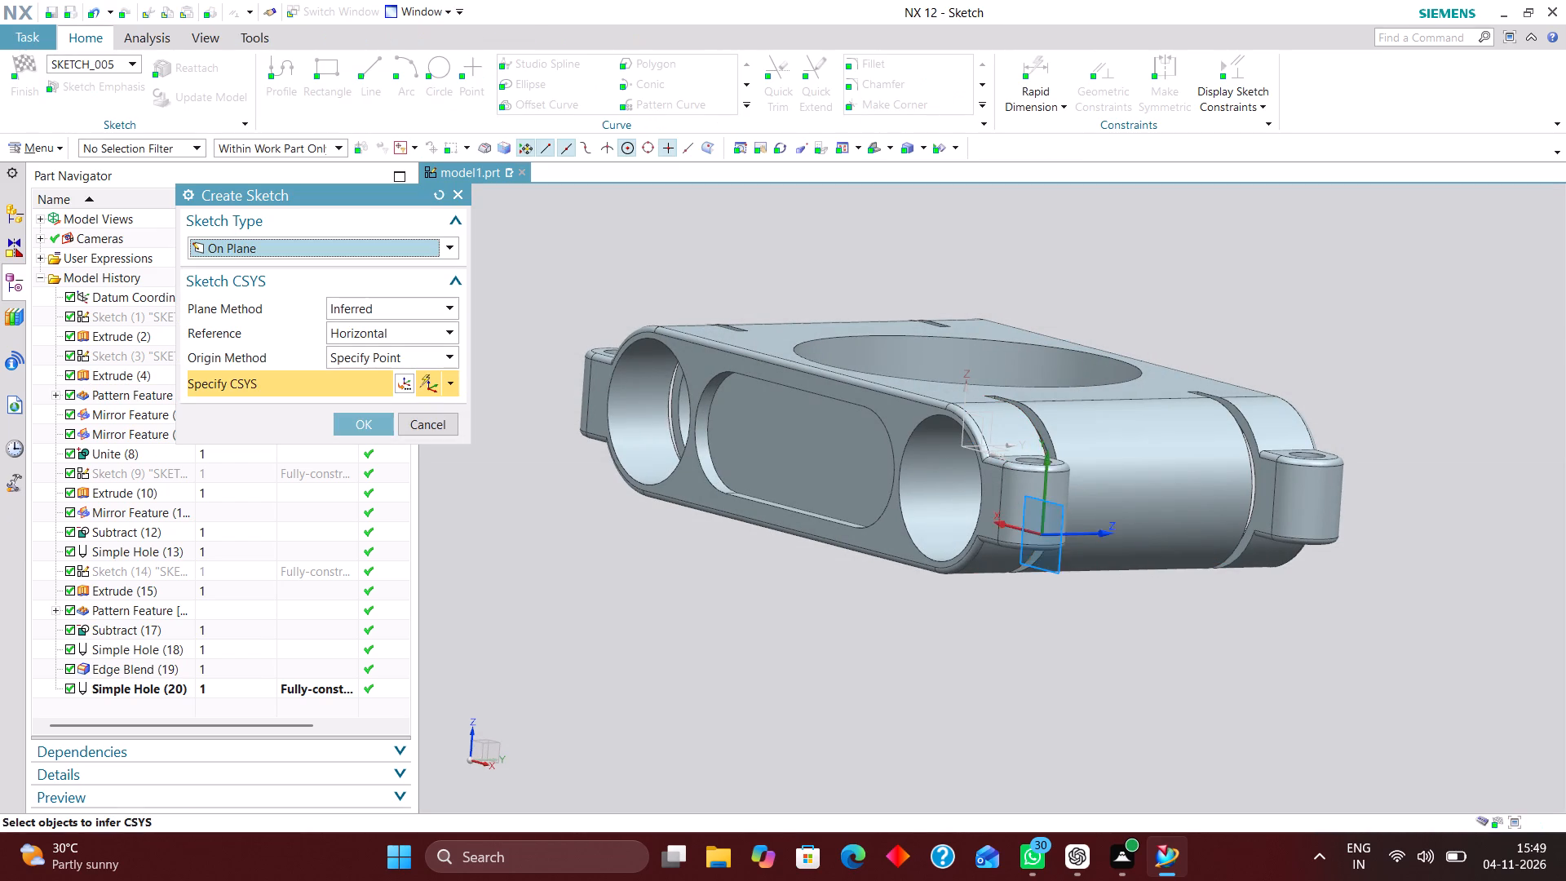
middle_drag(1119, 423, 1102, 481)
scroll(1102, 480, up, 1)
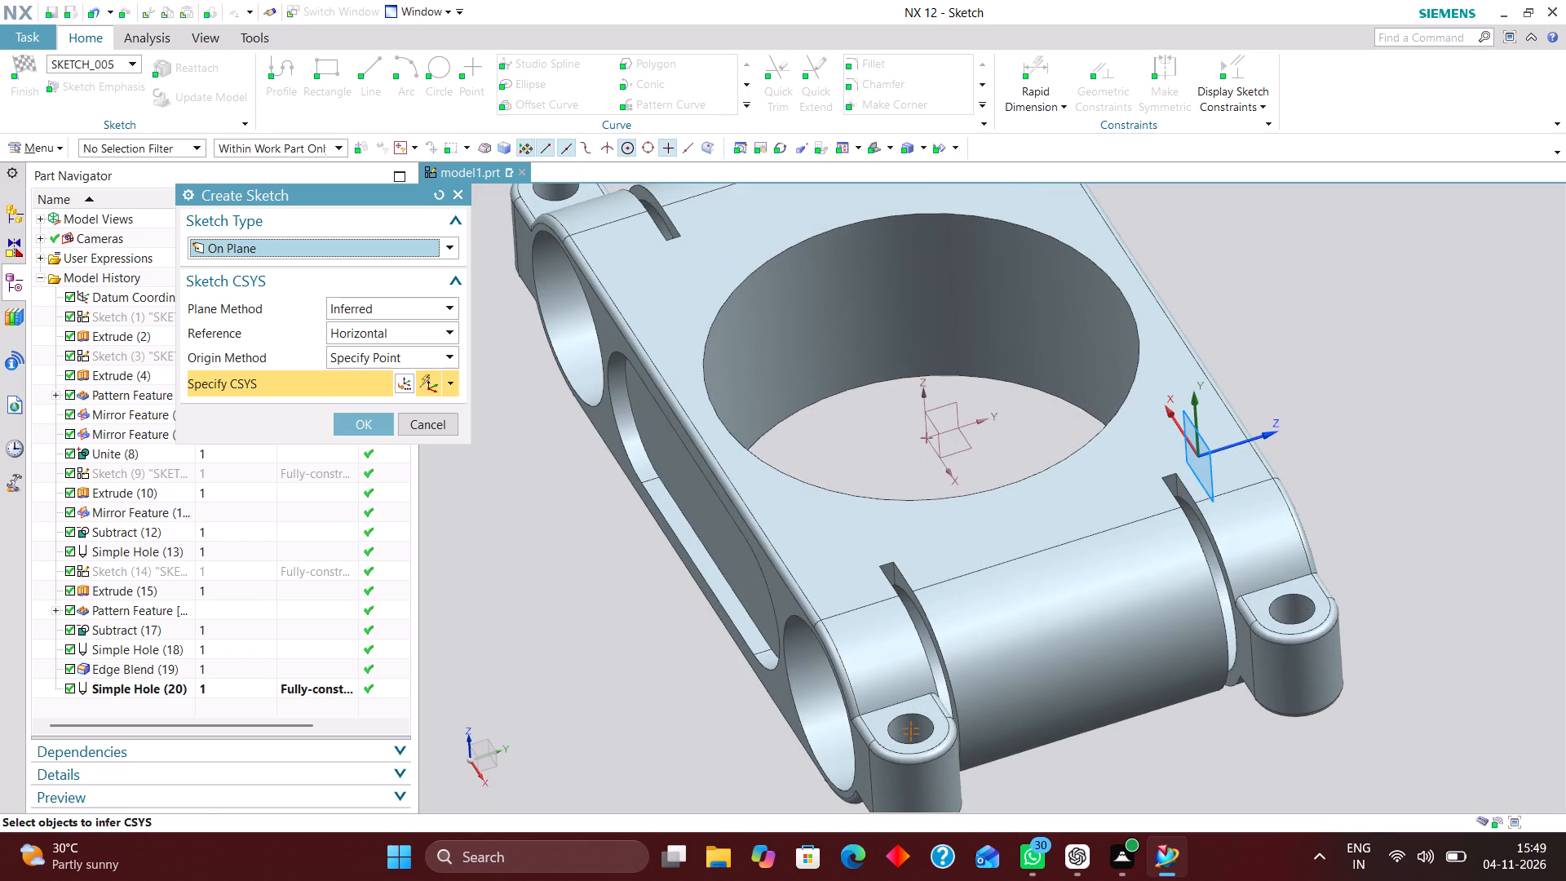
click(942, 440)
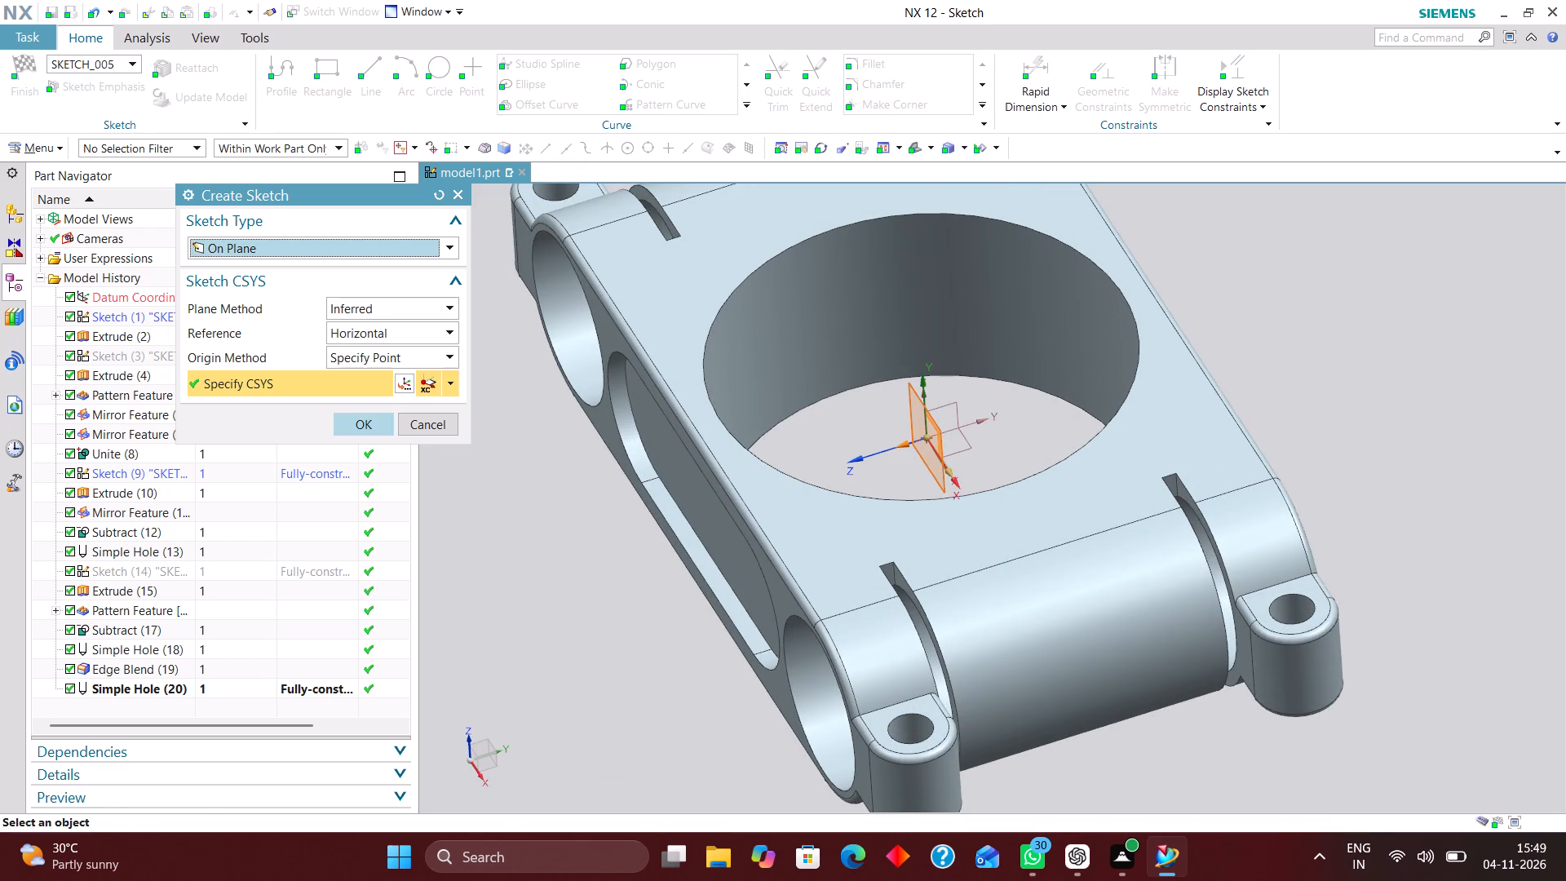
click(374, 422)
Sketch a narrow horizontal rectangle about 2.5 mm high across the end lug, starting inside the side hole and extending past the lug.
scroll(735, 460, down, 4)
scroll(1061, 474, up, 5)
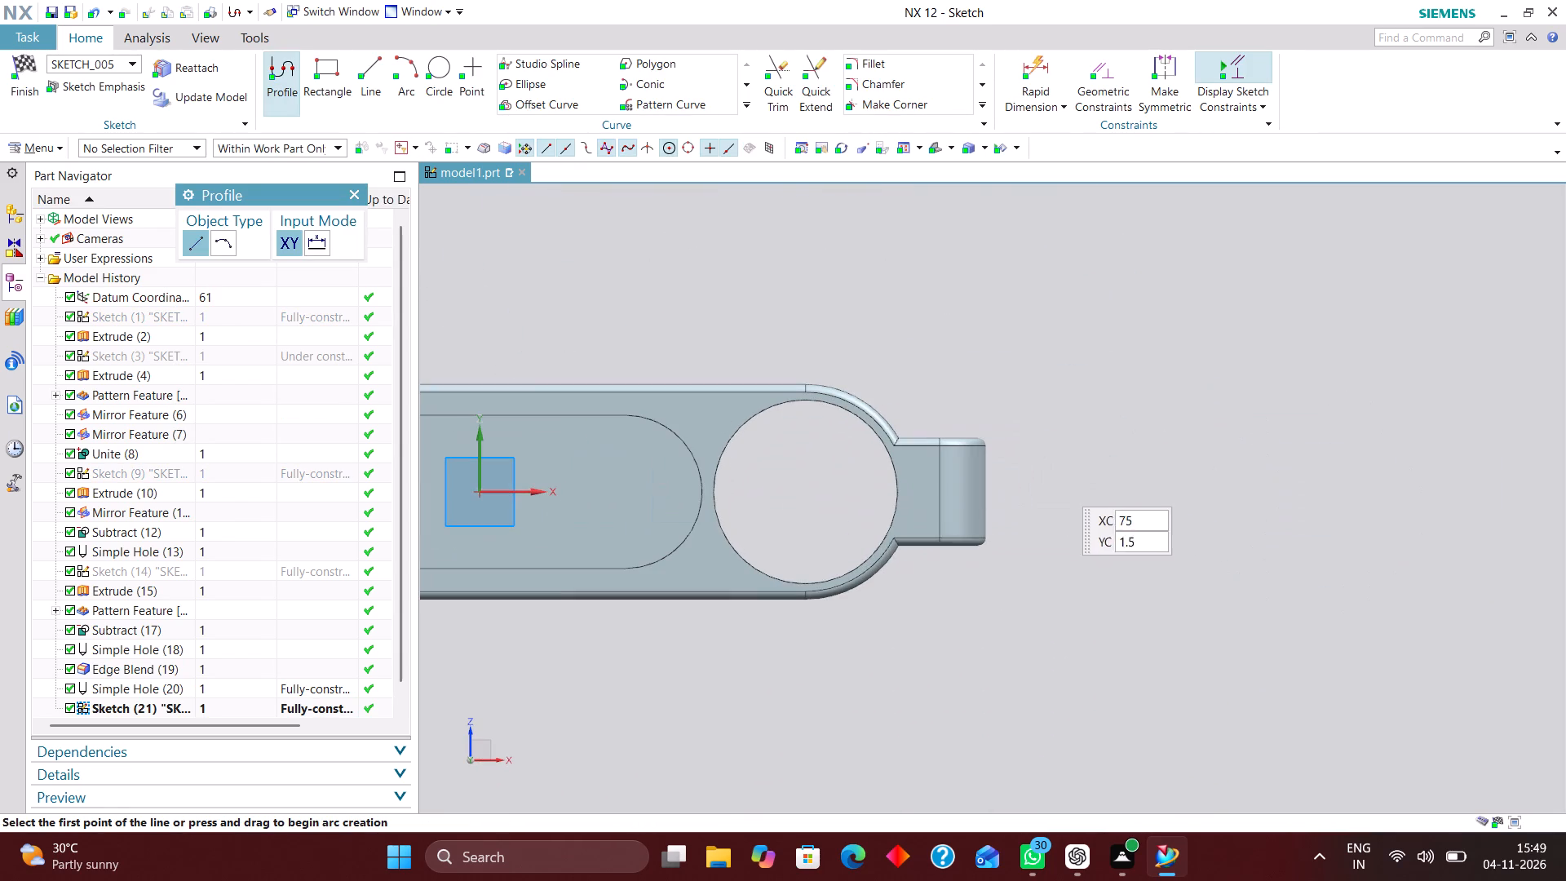
click(326, 74)
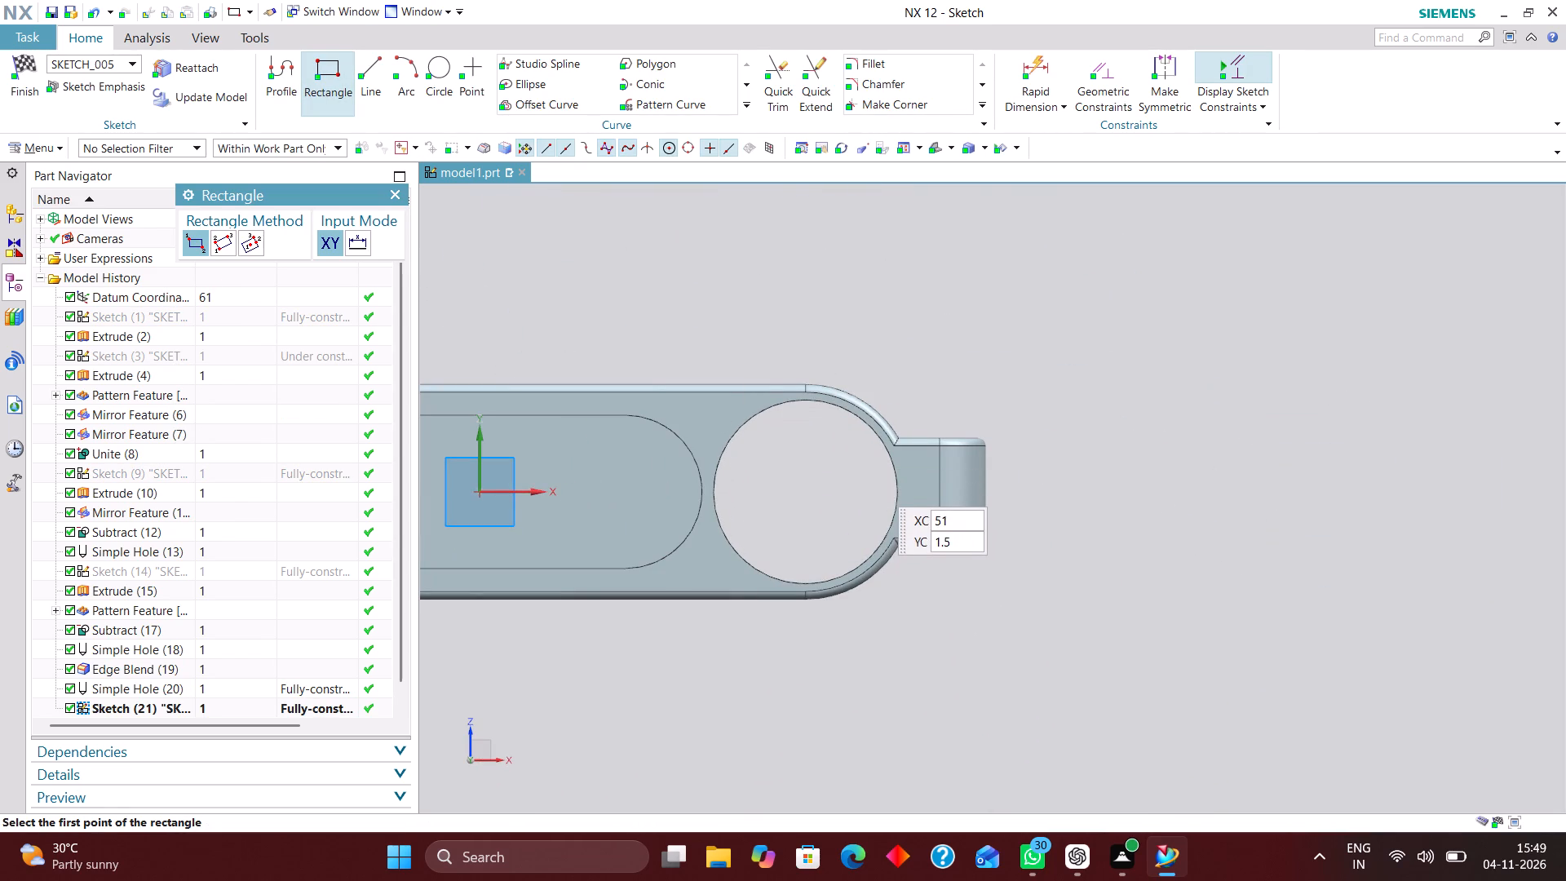
click(871, 485)
click(1059, 504)
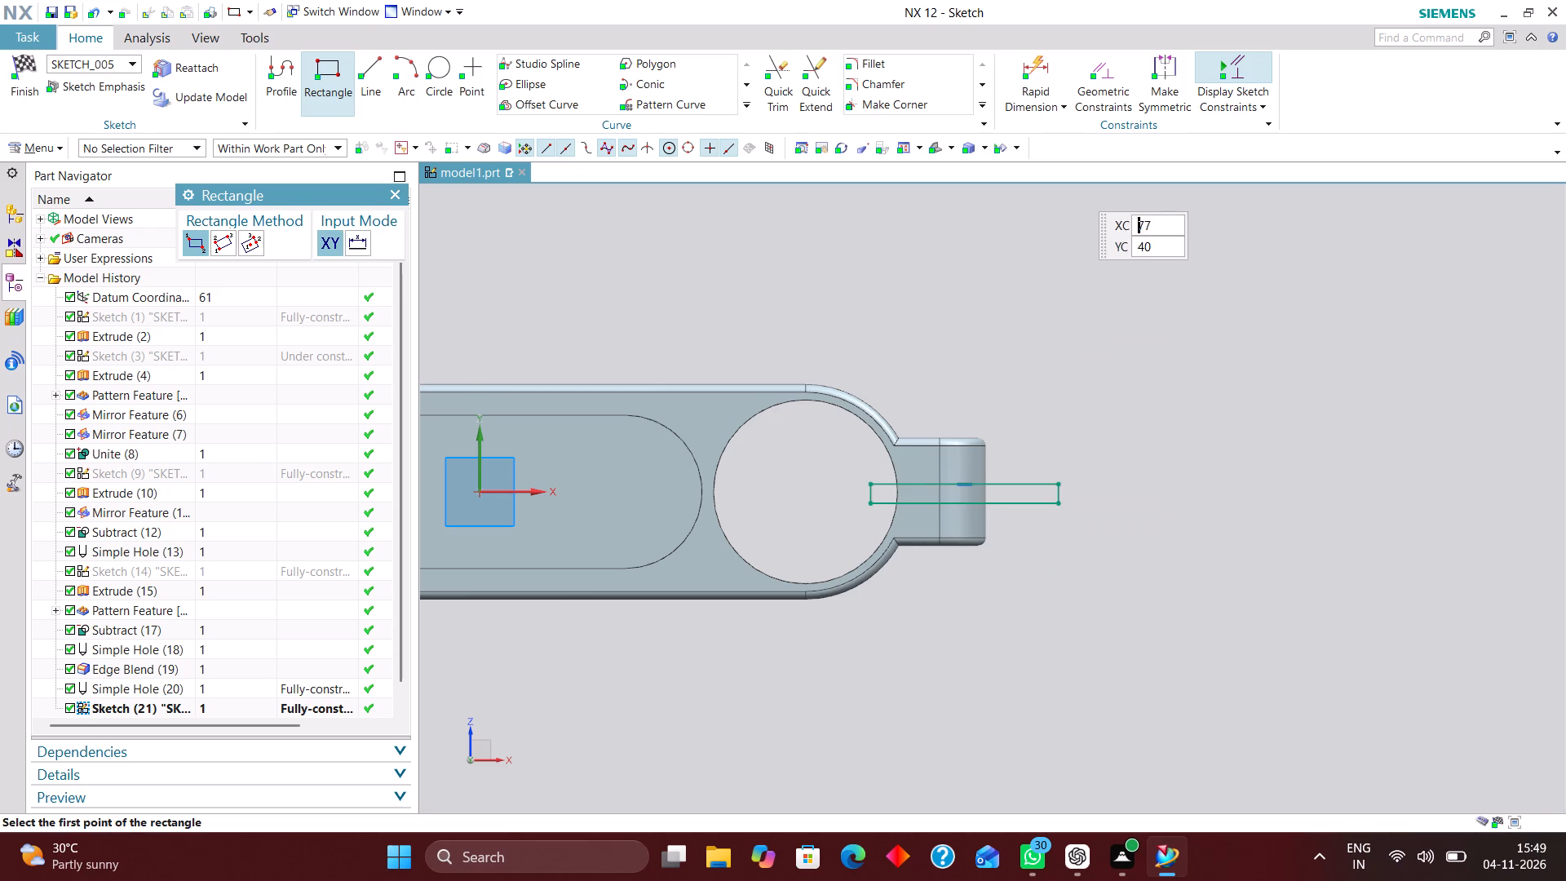
Constrain the midpoint of the rectangle's inner short edge onto the datum X axis.
click(1095, 86)
scroll(887, 512, up, 3)
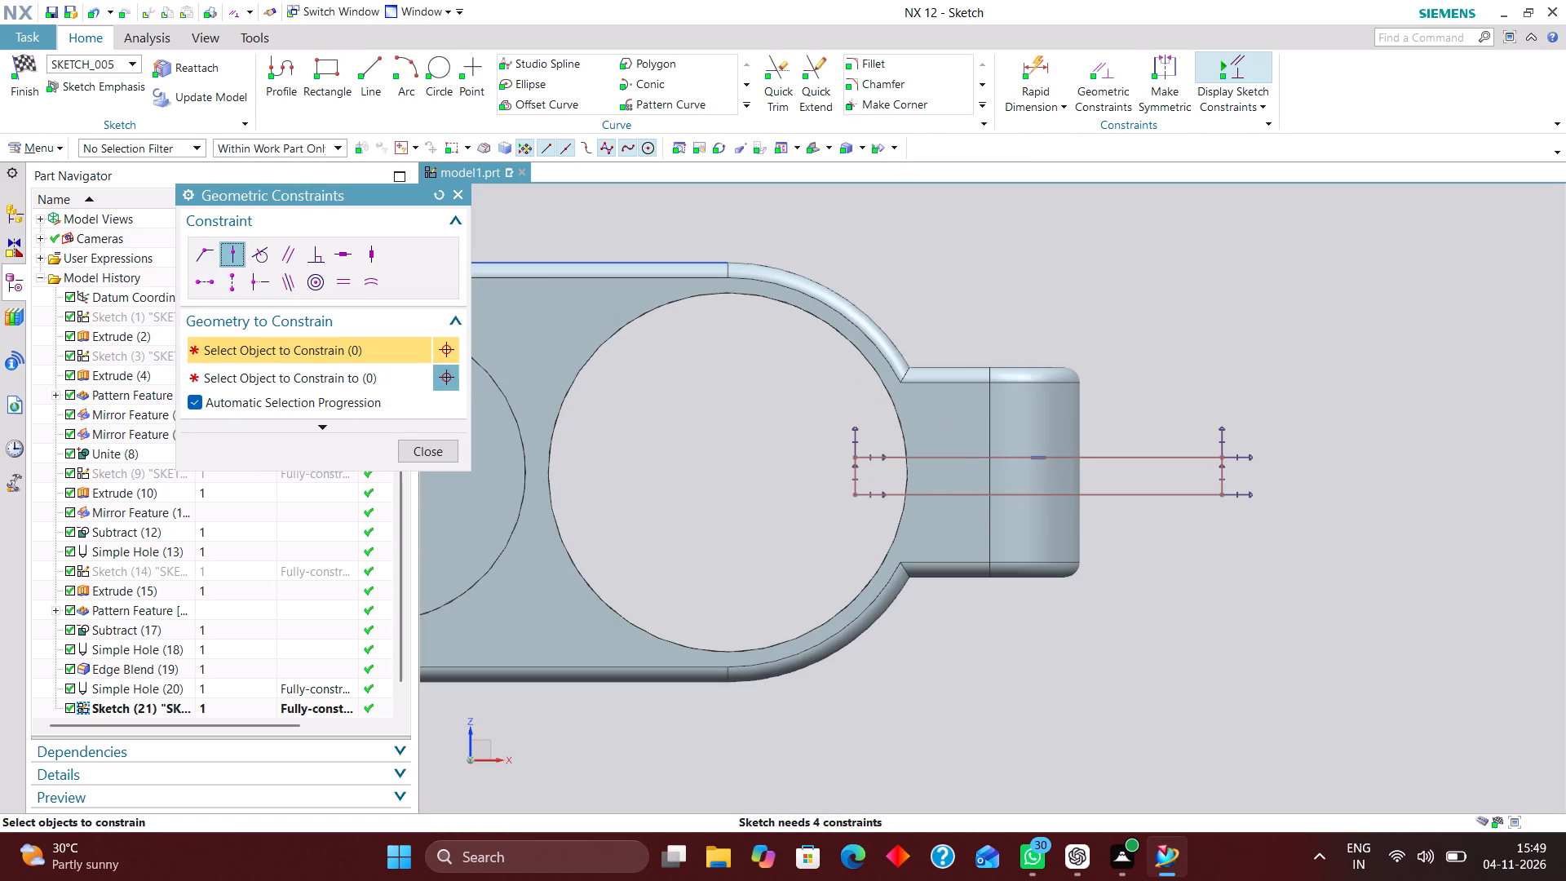
click(854, 476)
scroll(1178, 507, down, 3)
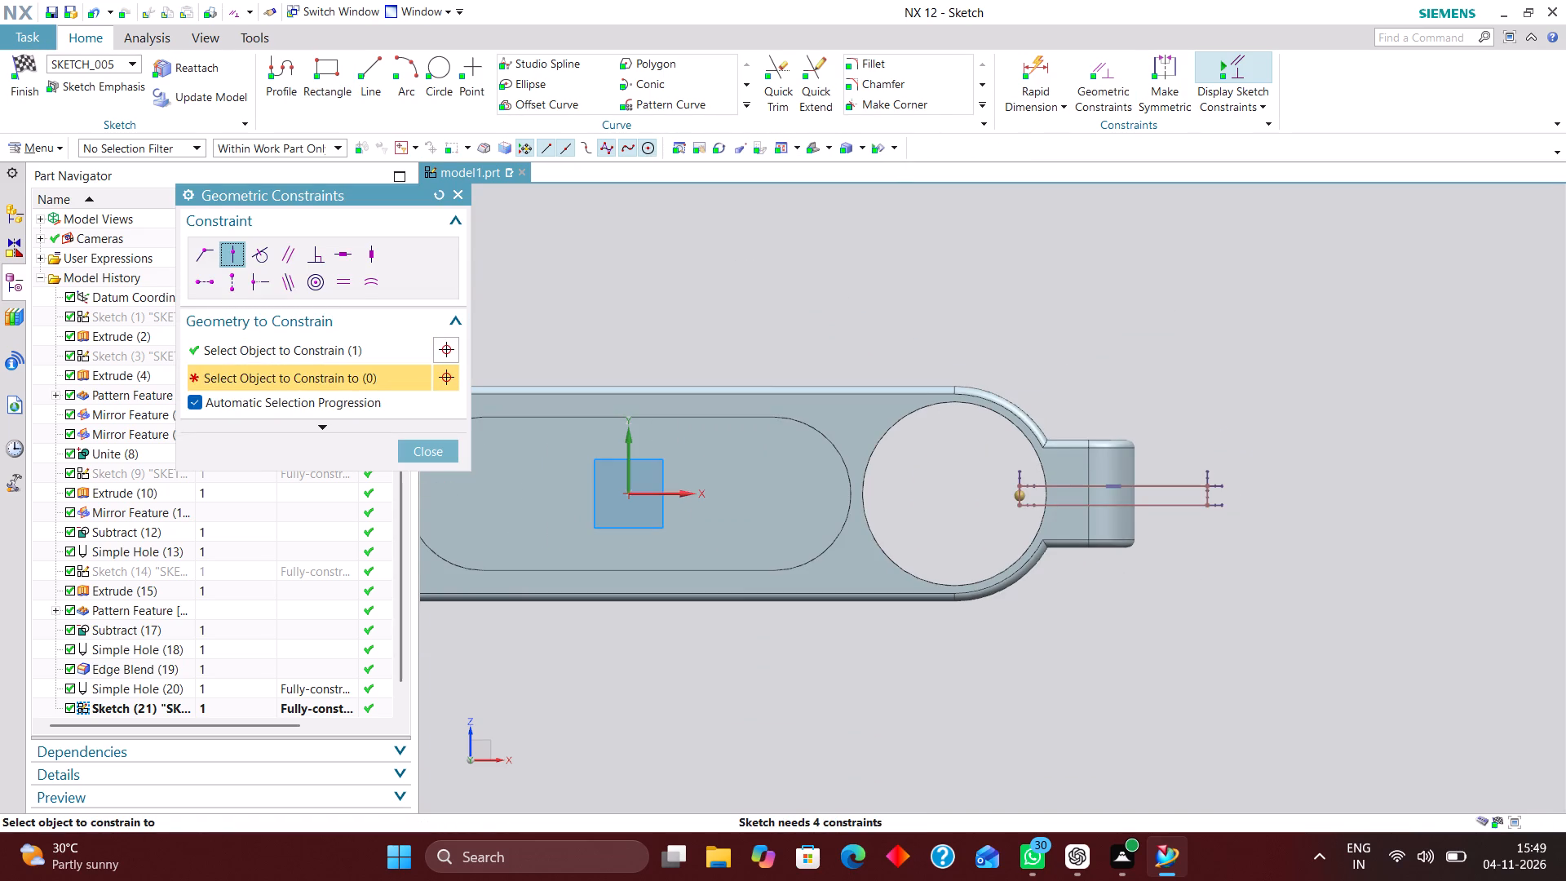
click(679, 495)
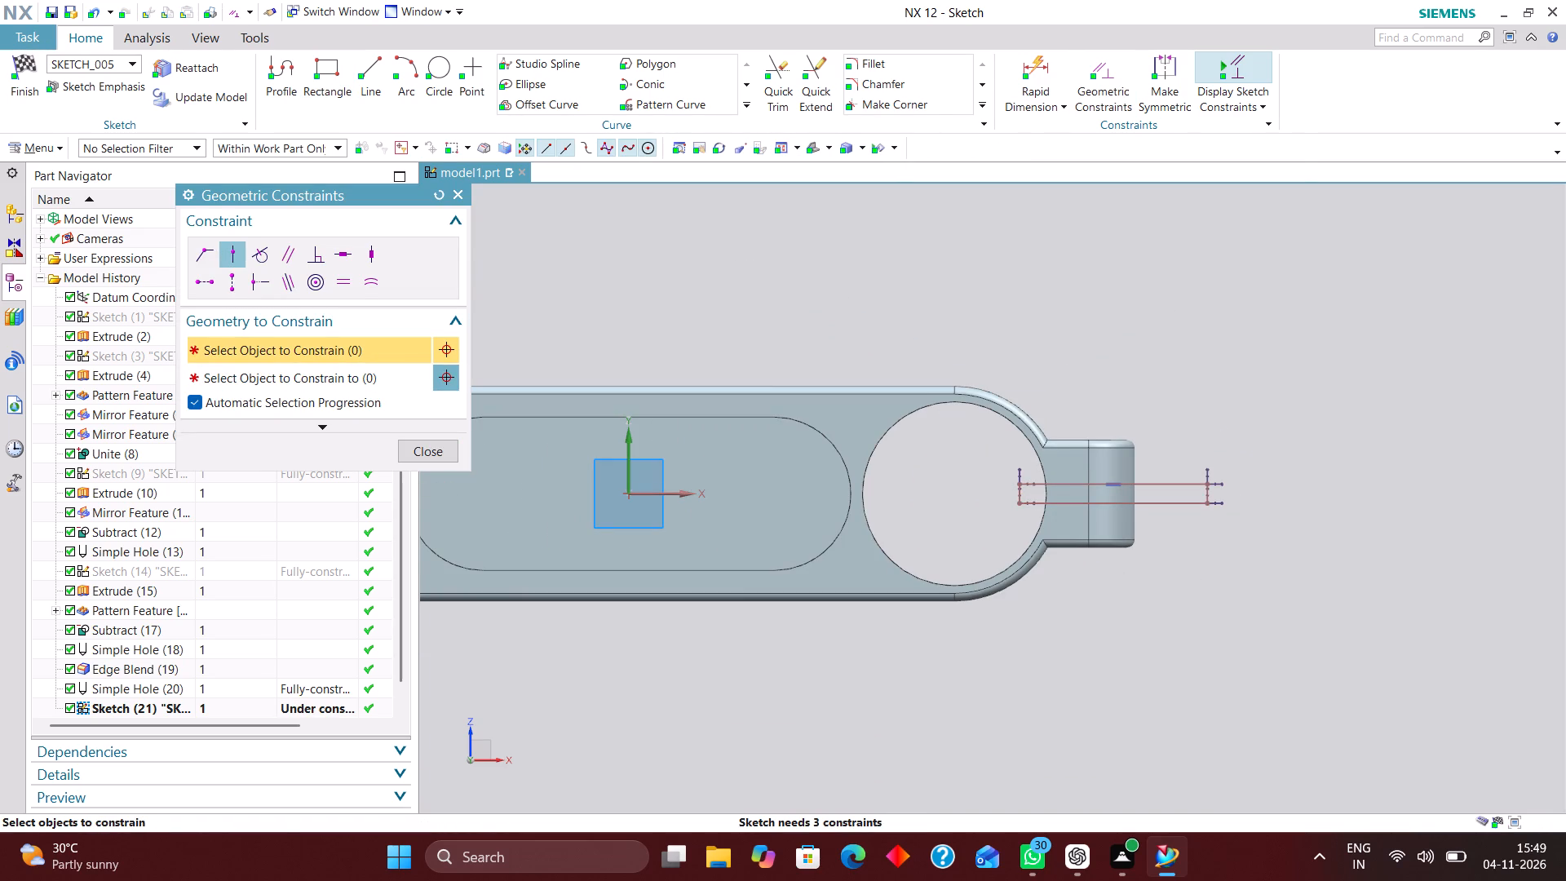
Dimension the rectangle's outer short edge and set its height to 3 mm.
click(1044, 68)
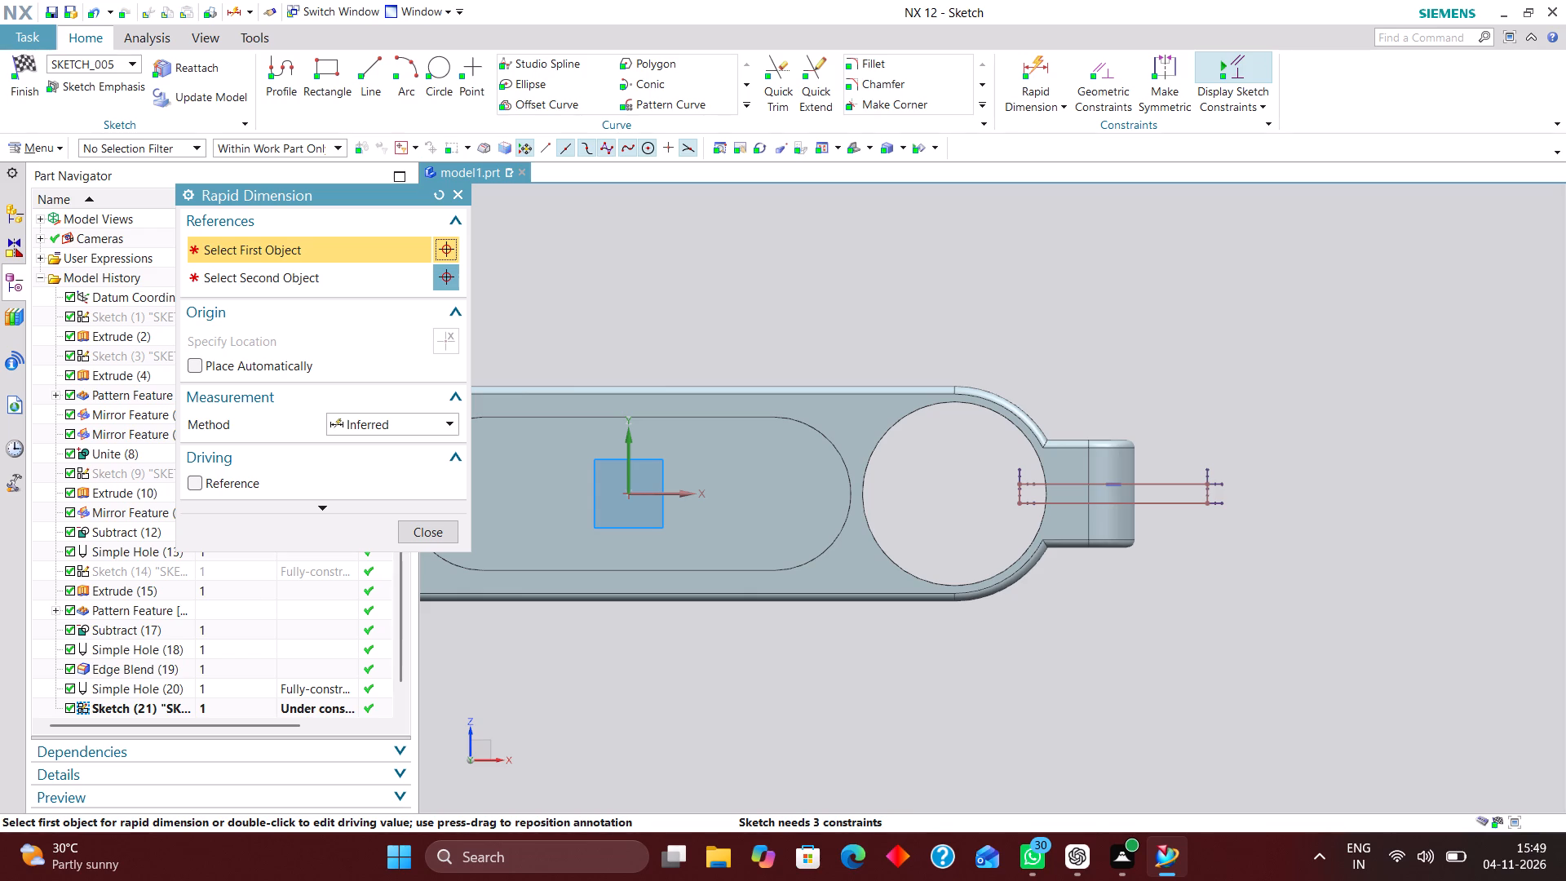
scroll(1178, 453, up, 3)
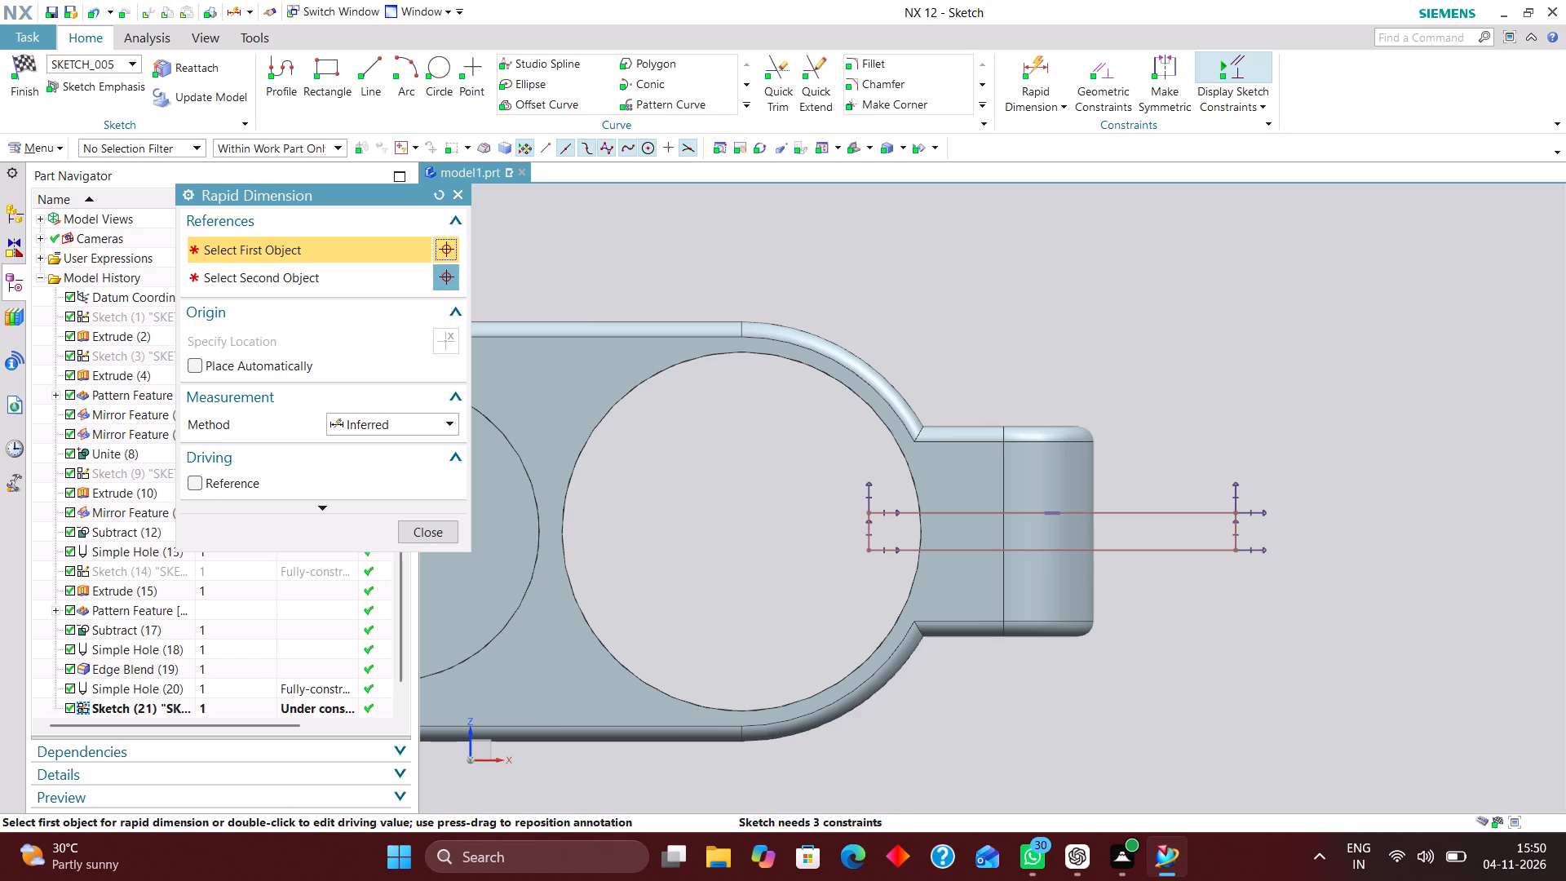
scroll(1299, 538, up, 17)
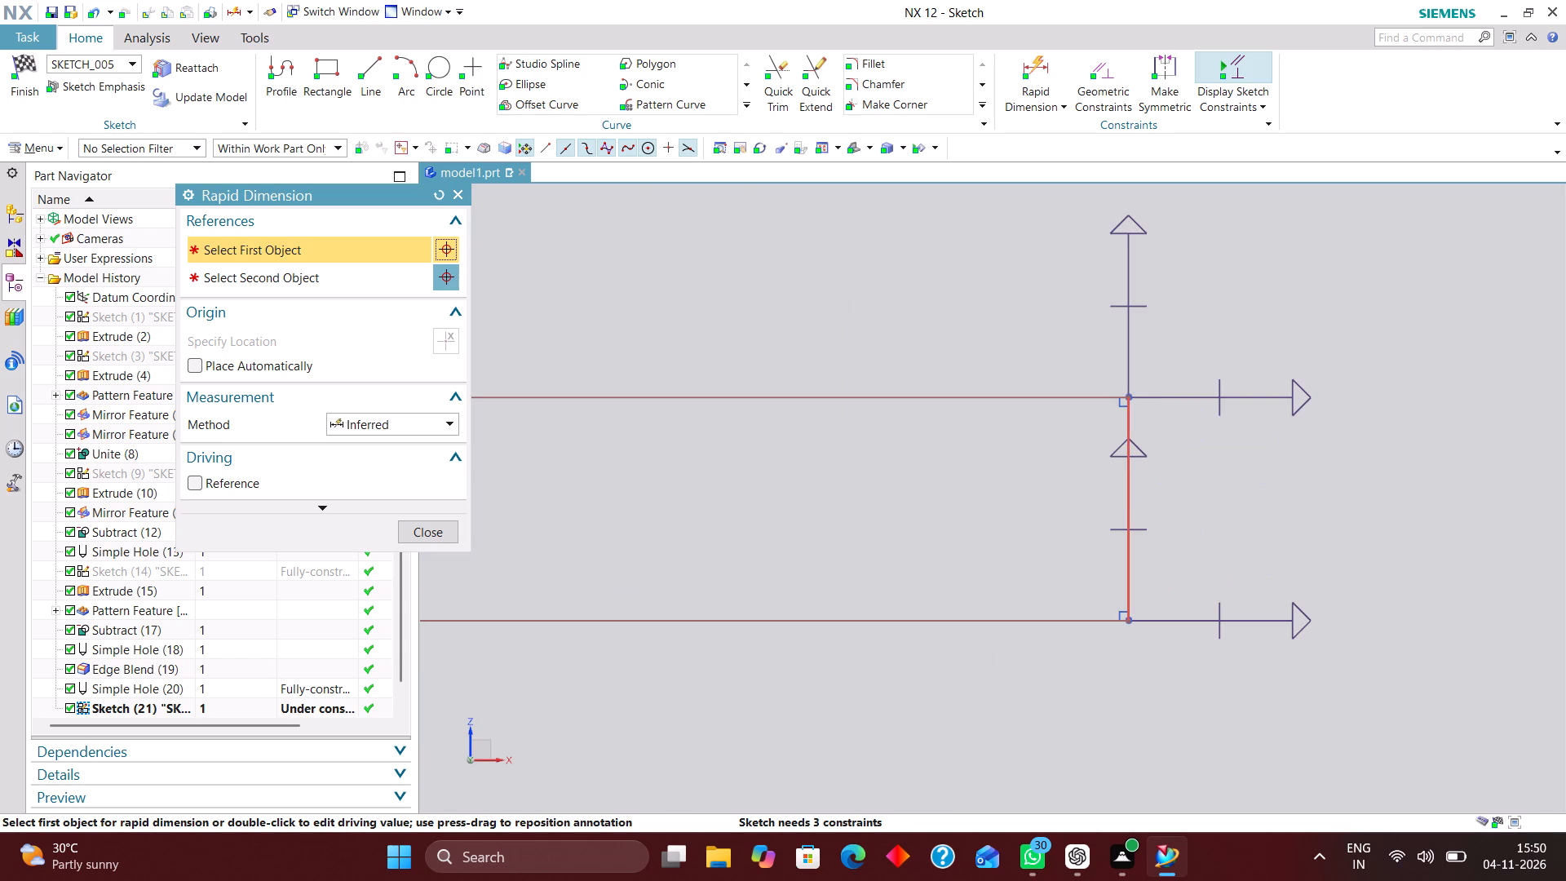
click(1133, 585)
click(1402, 480)
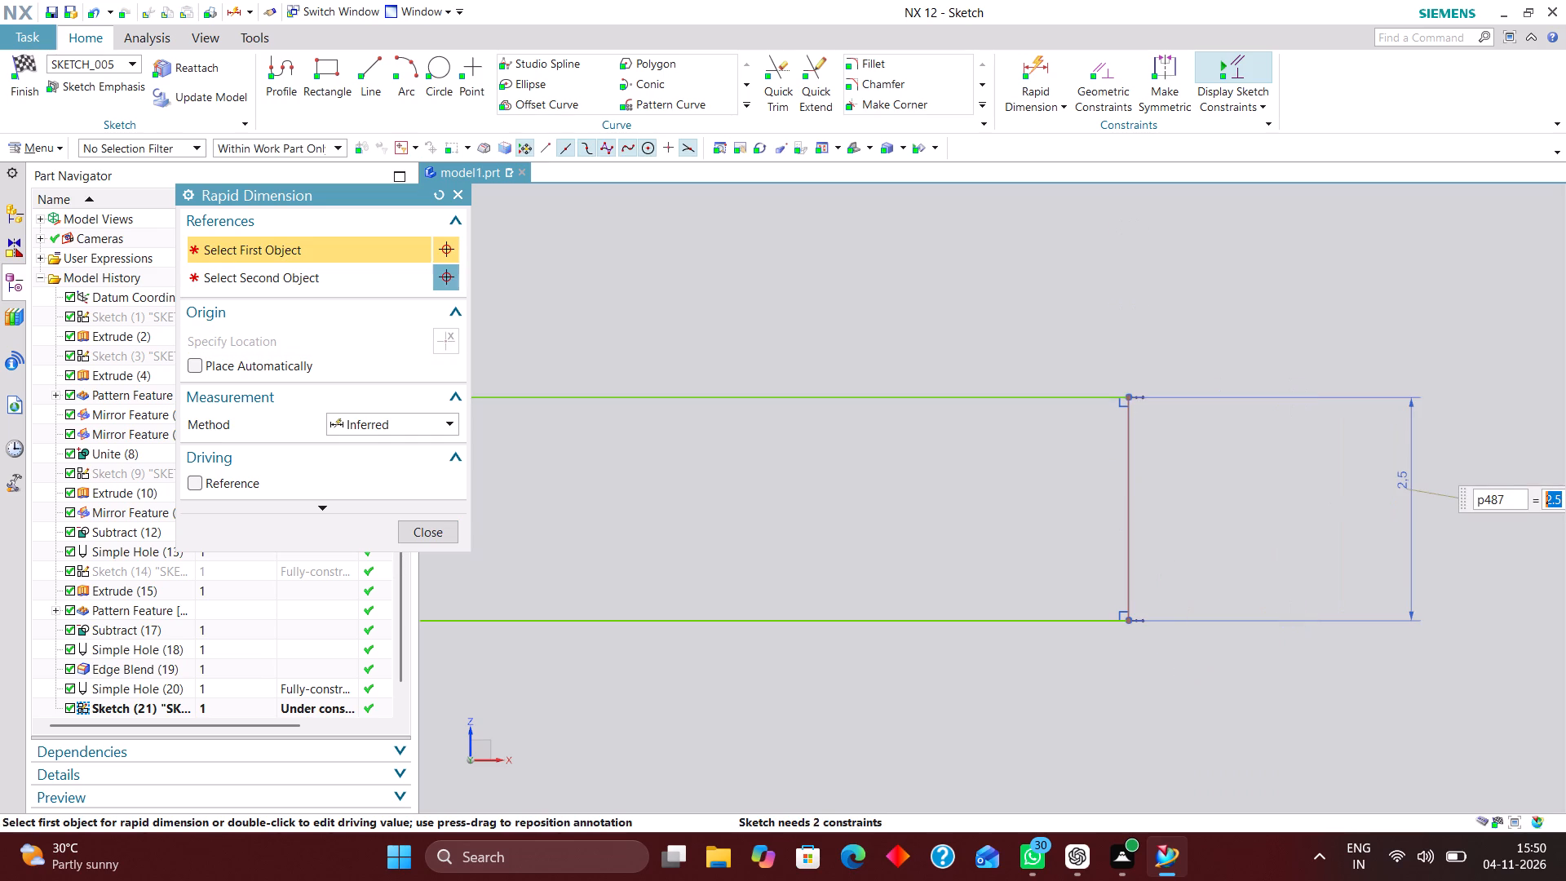
key(3)
key(Return)
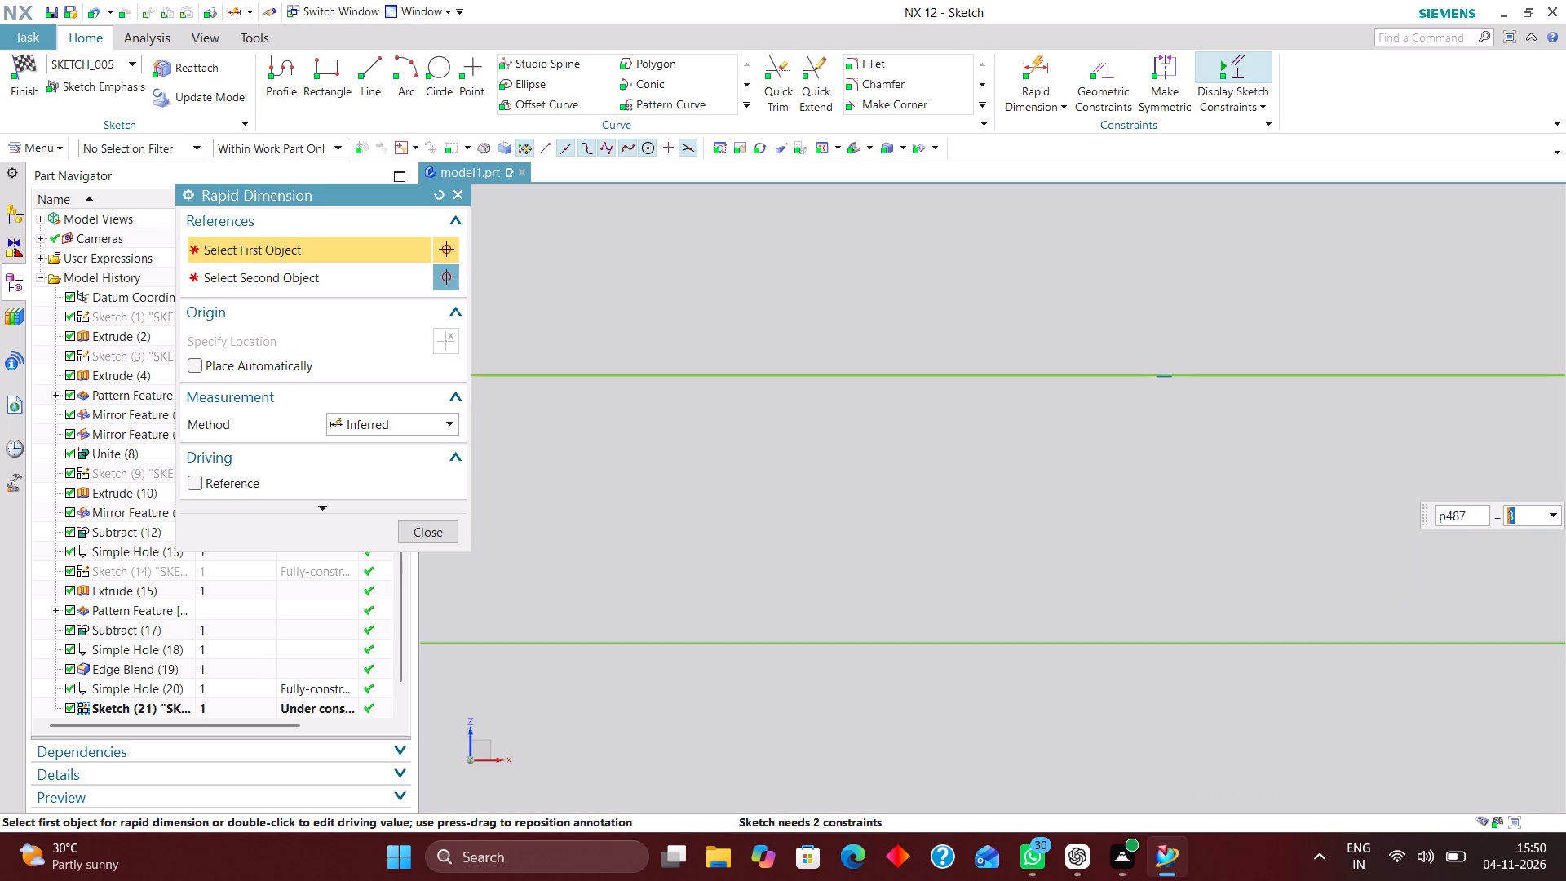
scroll(1342, 503, down, 7)
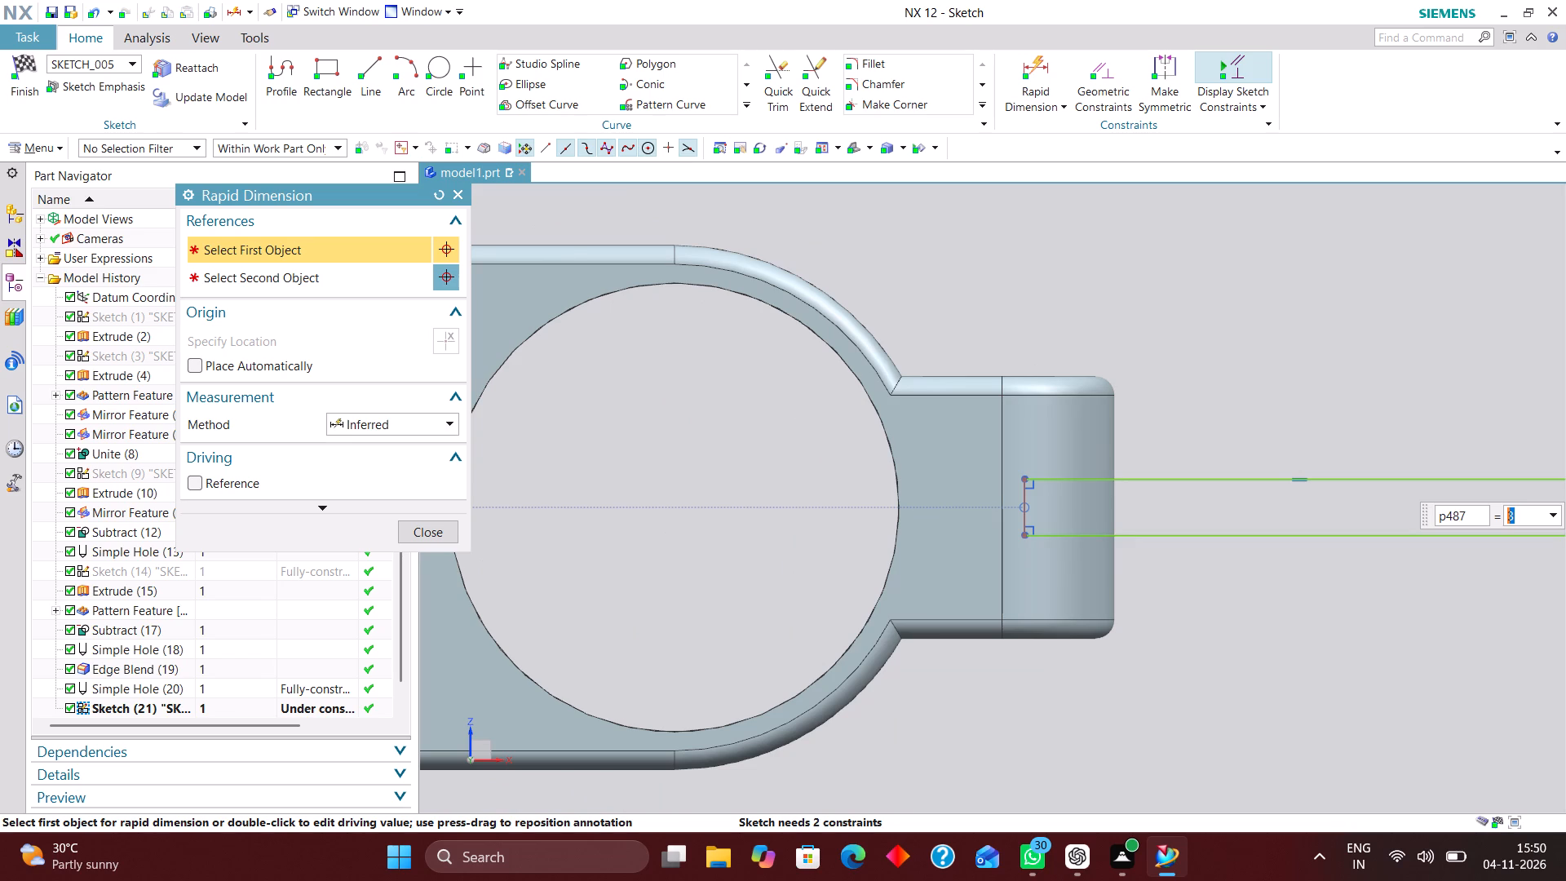
click(437, 531)
Move the rectangle along the X axis so it starts inside the side hole and spans the full lug, and finish the sketch.
scroll(1003, 536, down, 3)
drag(1234, 543, 1217, 543)
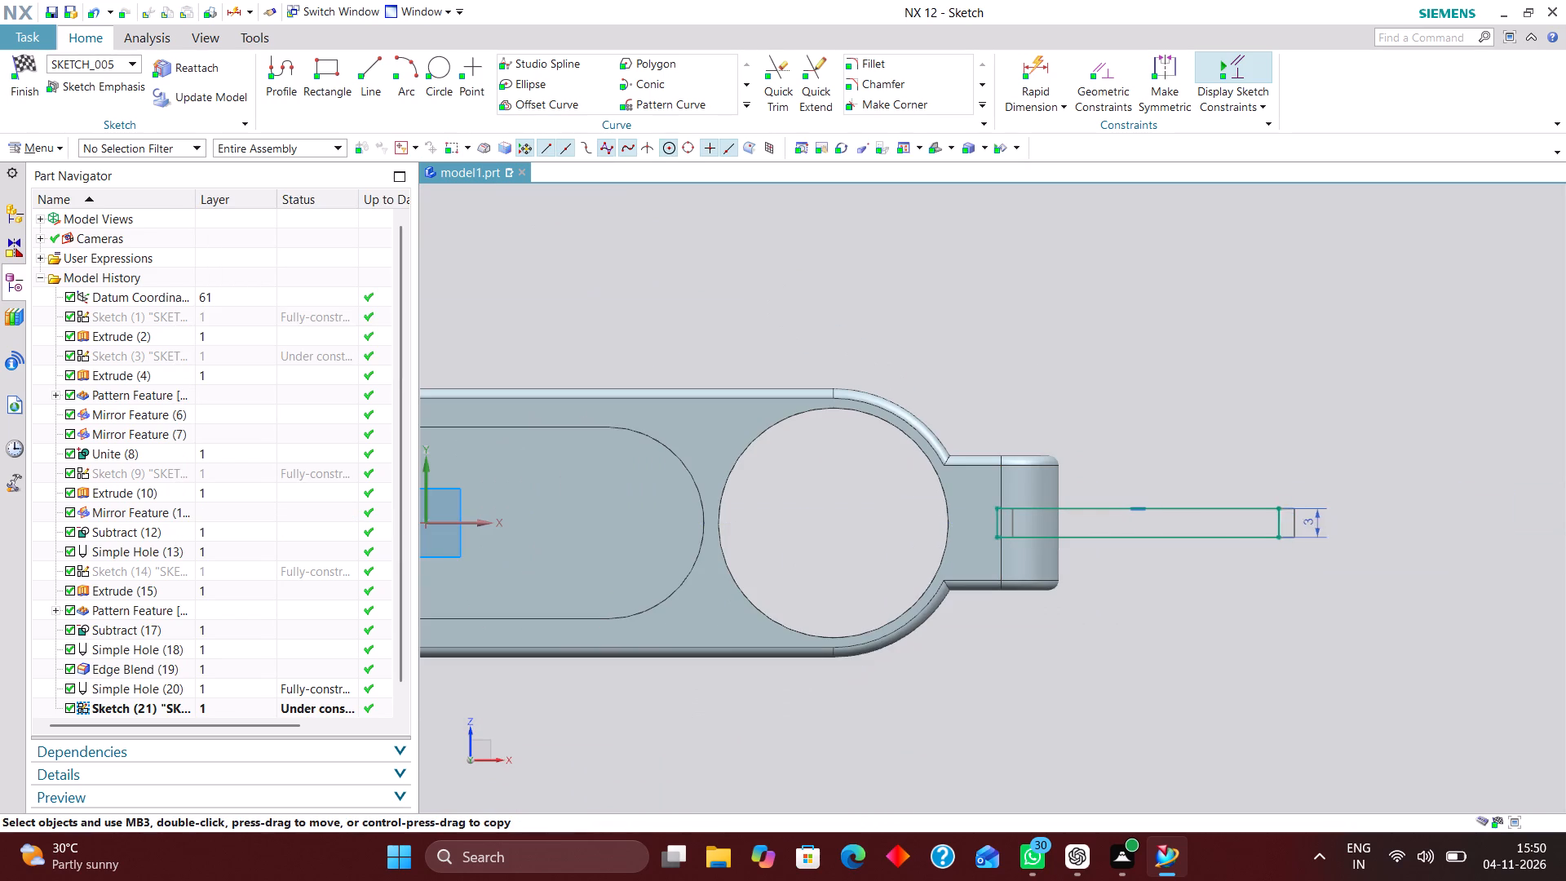
drag(1217, 543, 1148, 547)
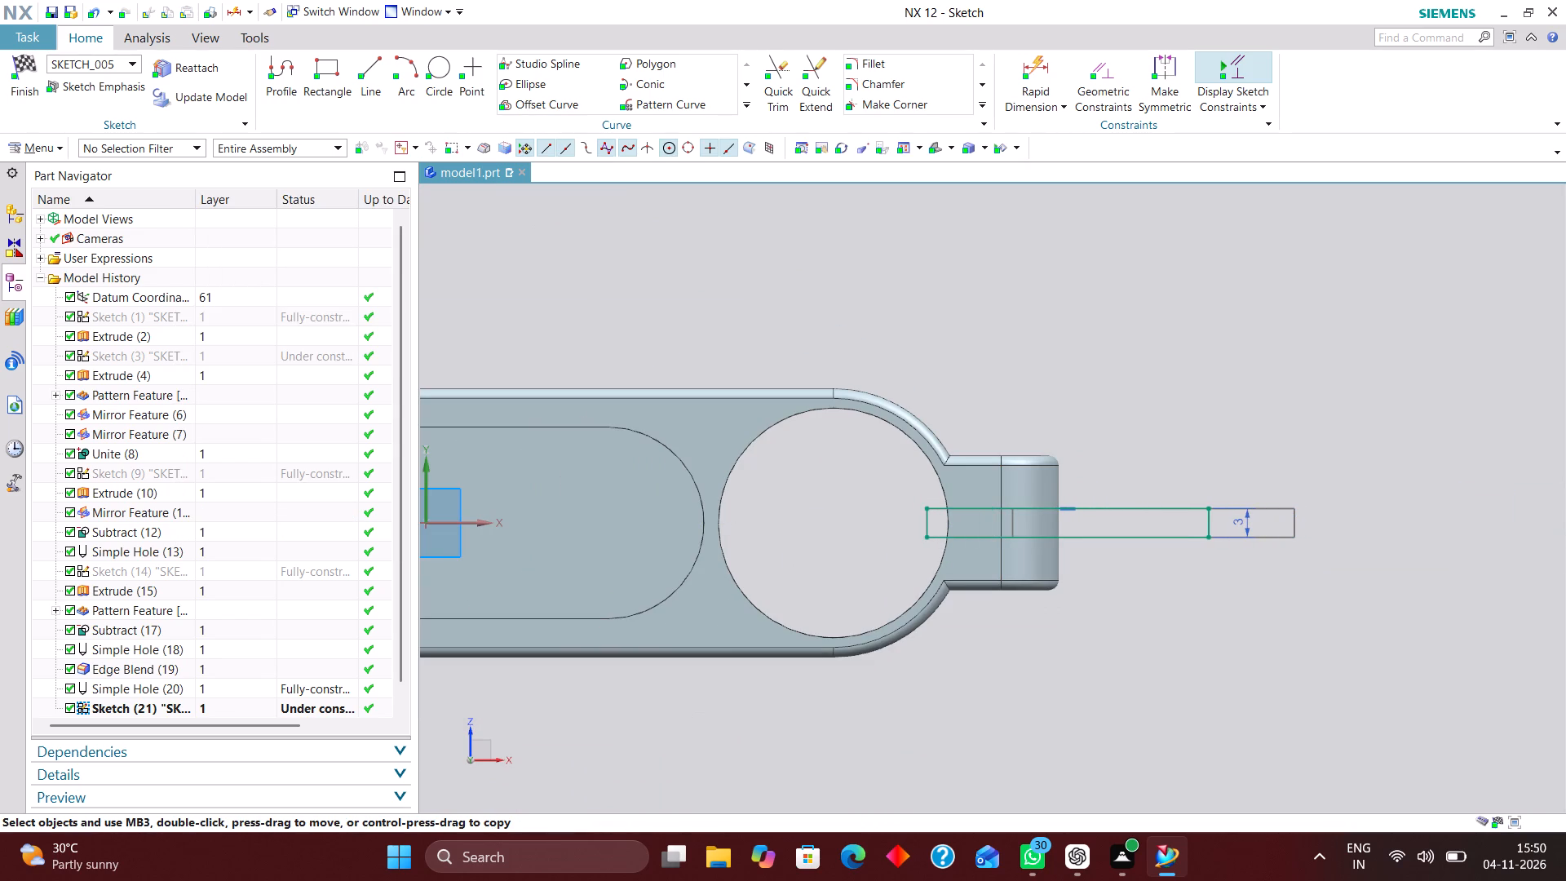
drag(1148, 547, 1151, 548)
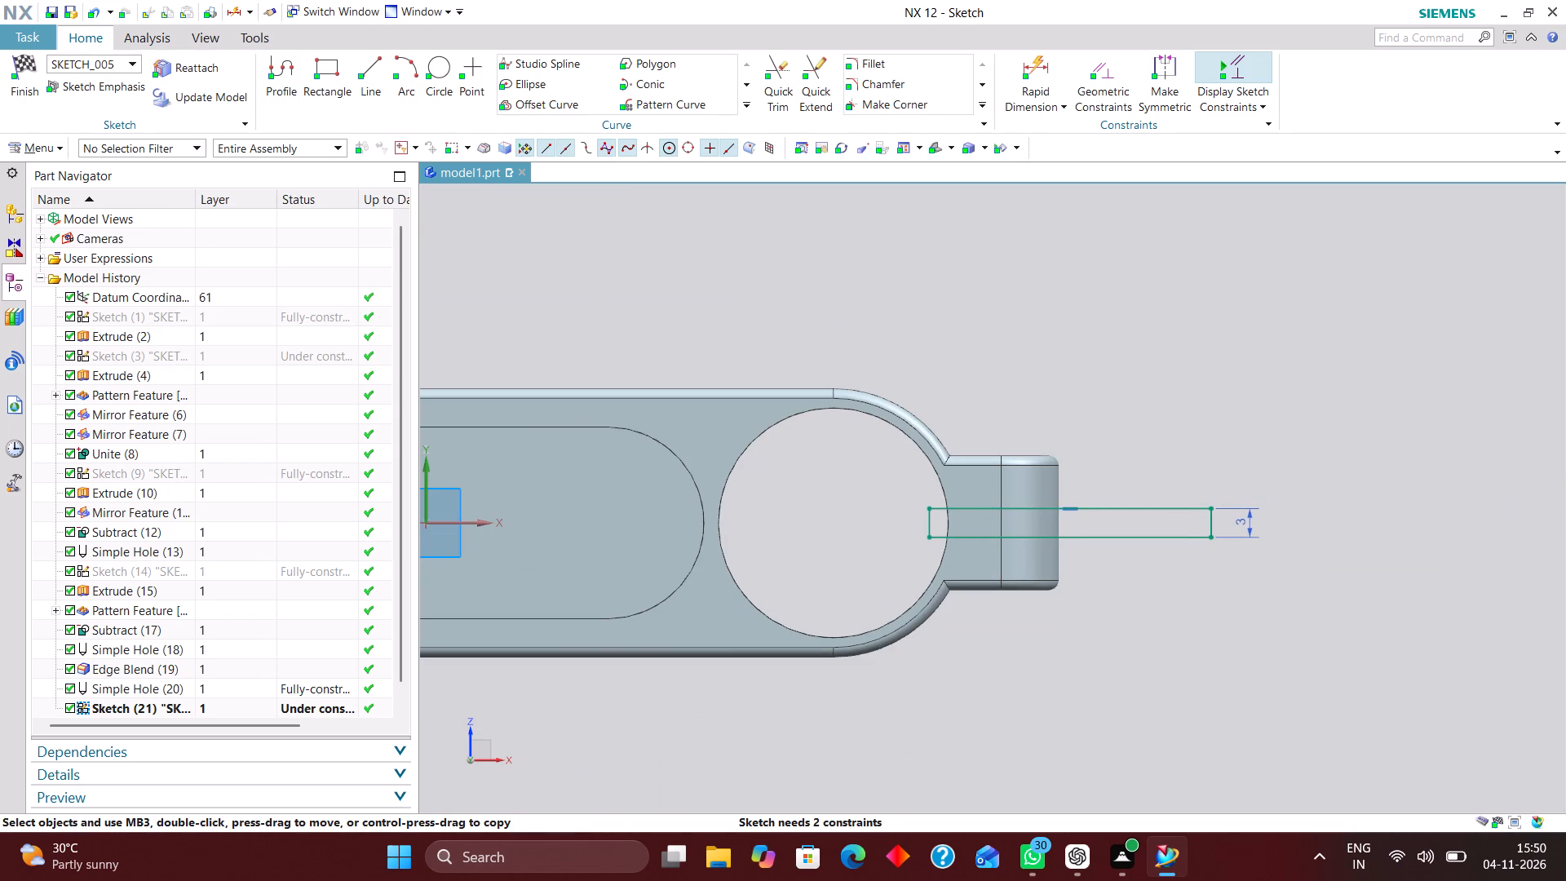
click(24, 58)
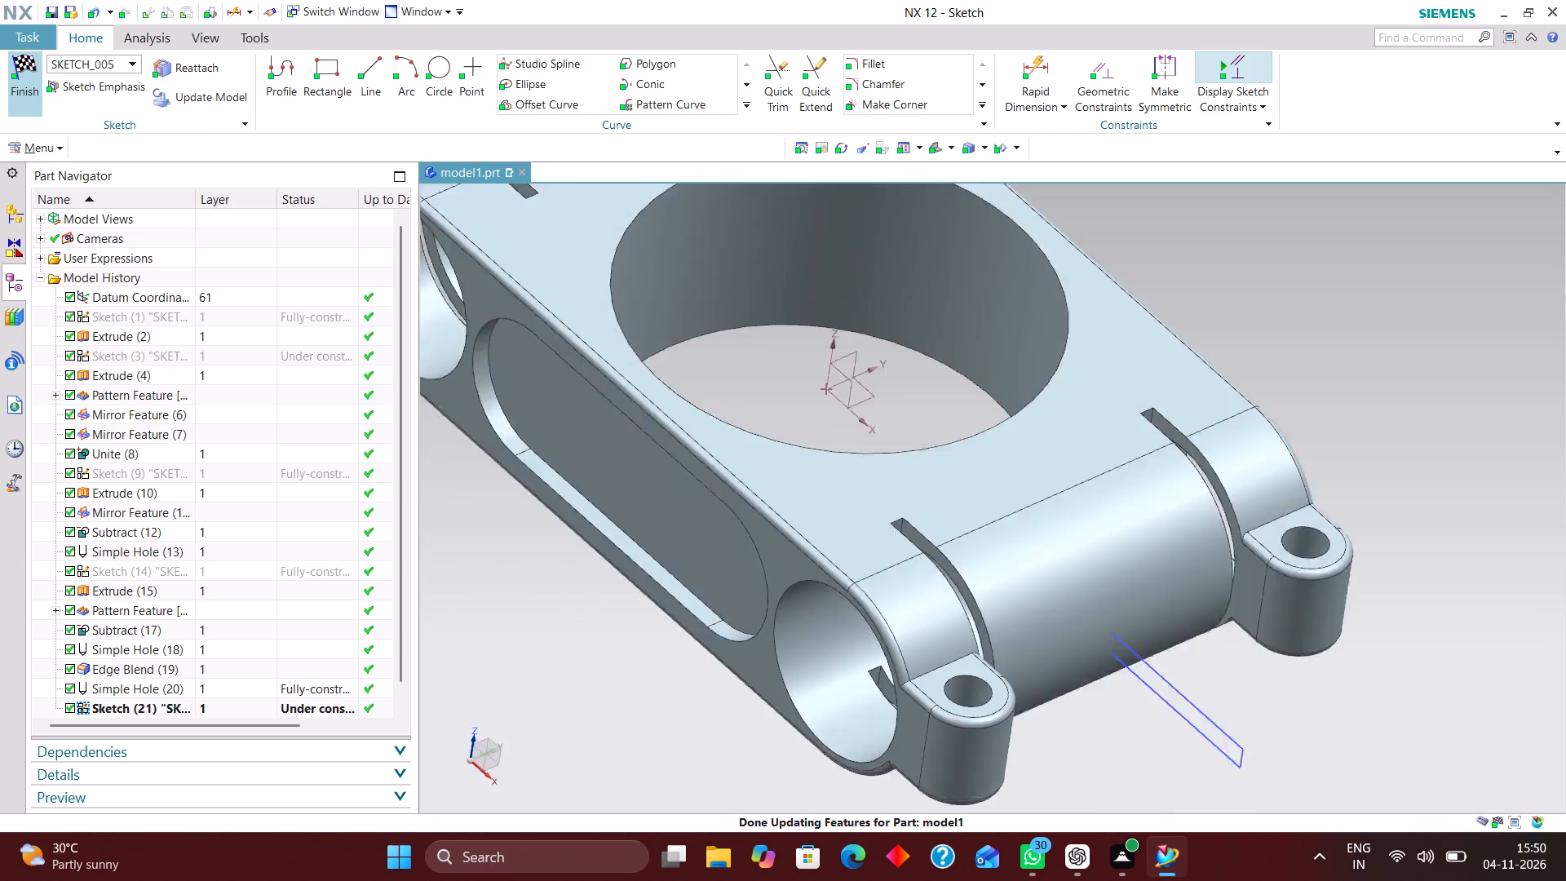
Extrude the rectangle sideways through one lug as a separate body, from start distance 20.4 mm to end distance 40 mm, without a Boolean.
scroll(688, 355, down, 2)
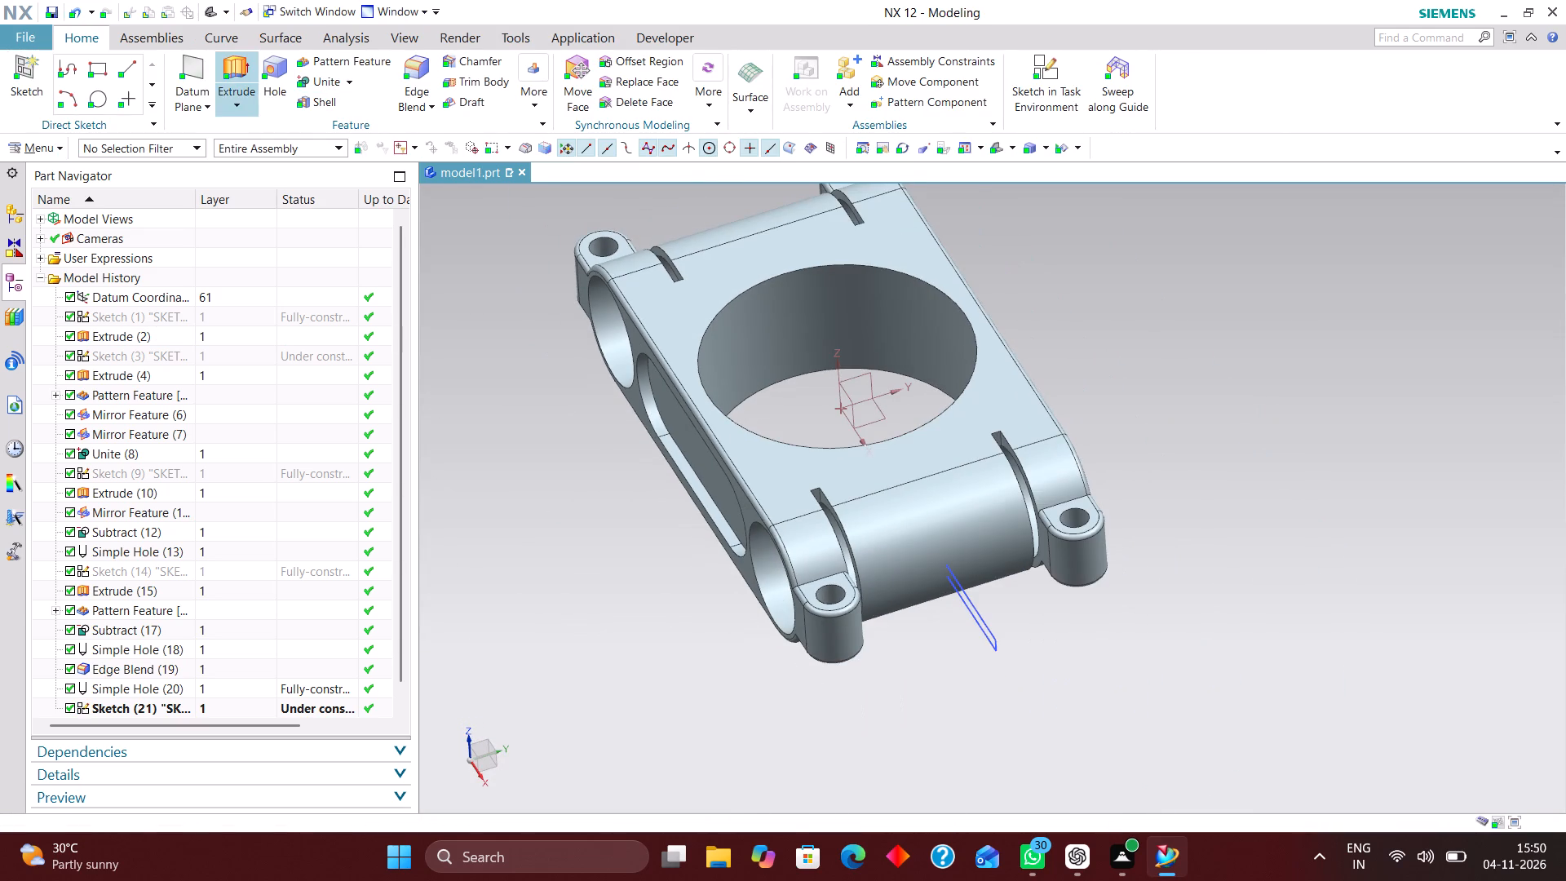
click(235, 69)
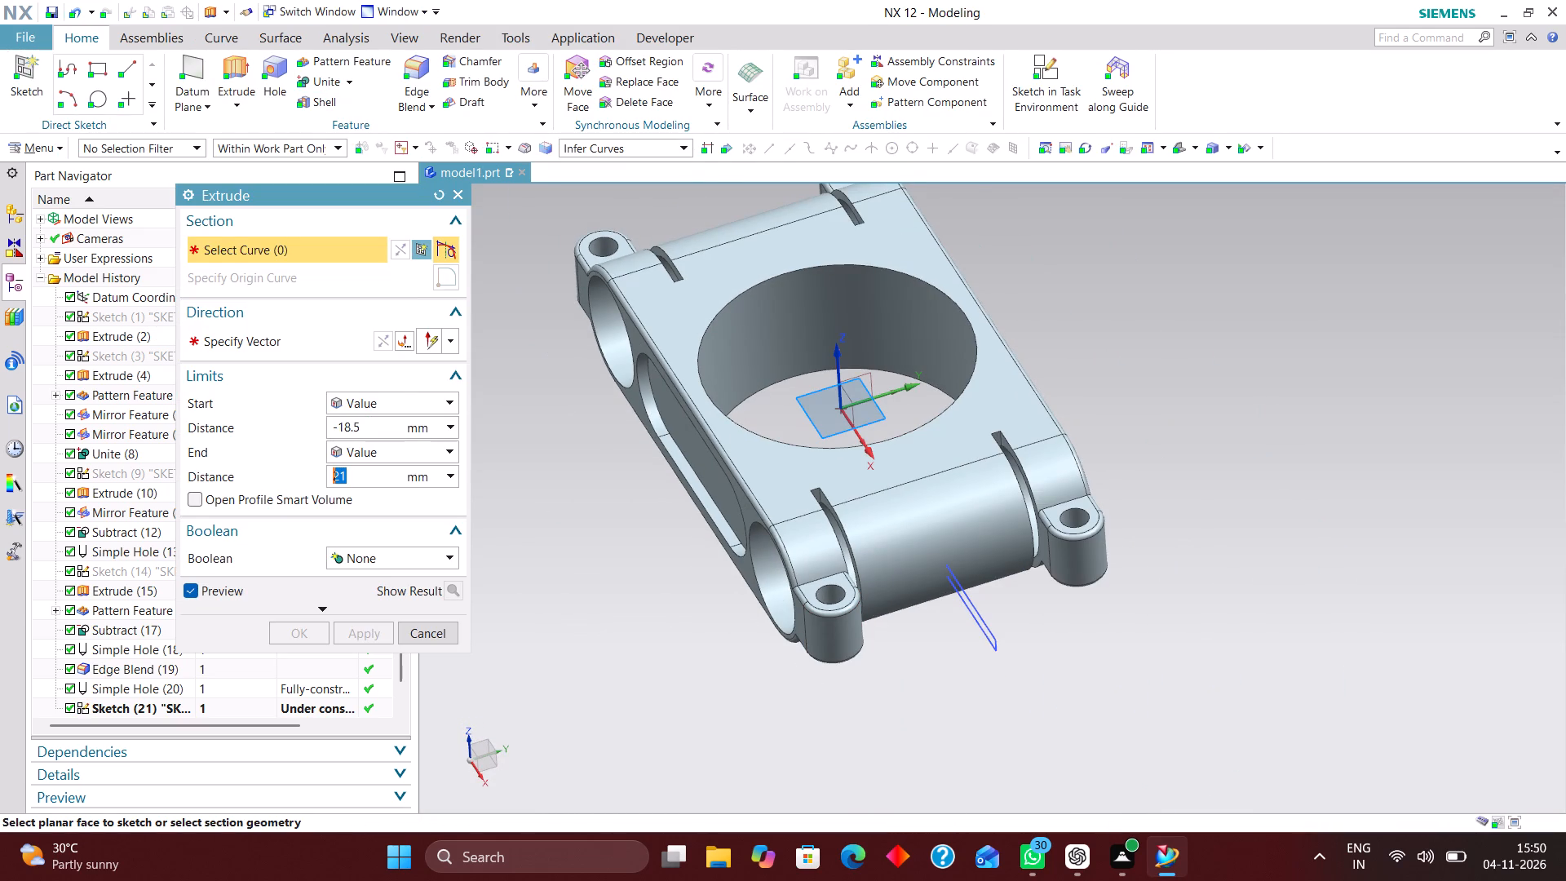
click(989, 636)
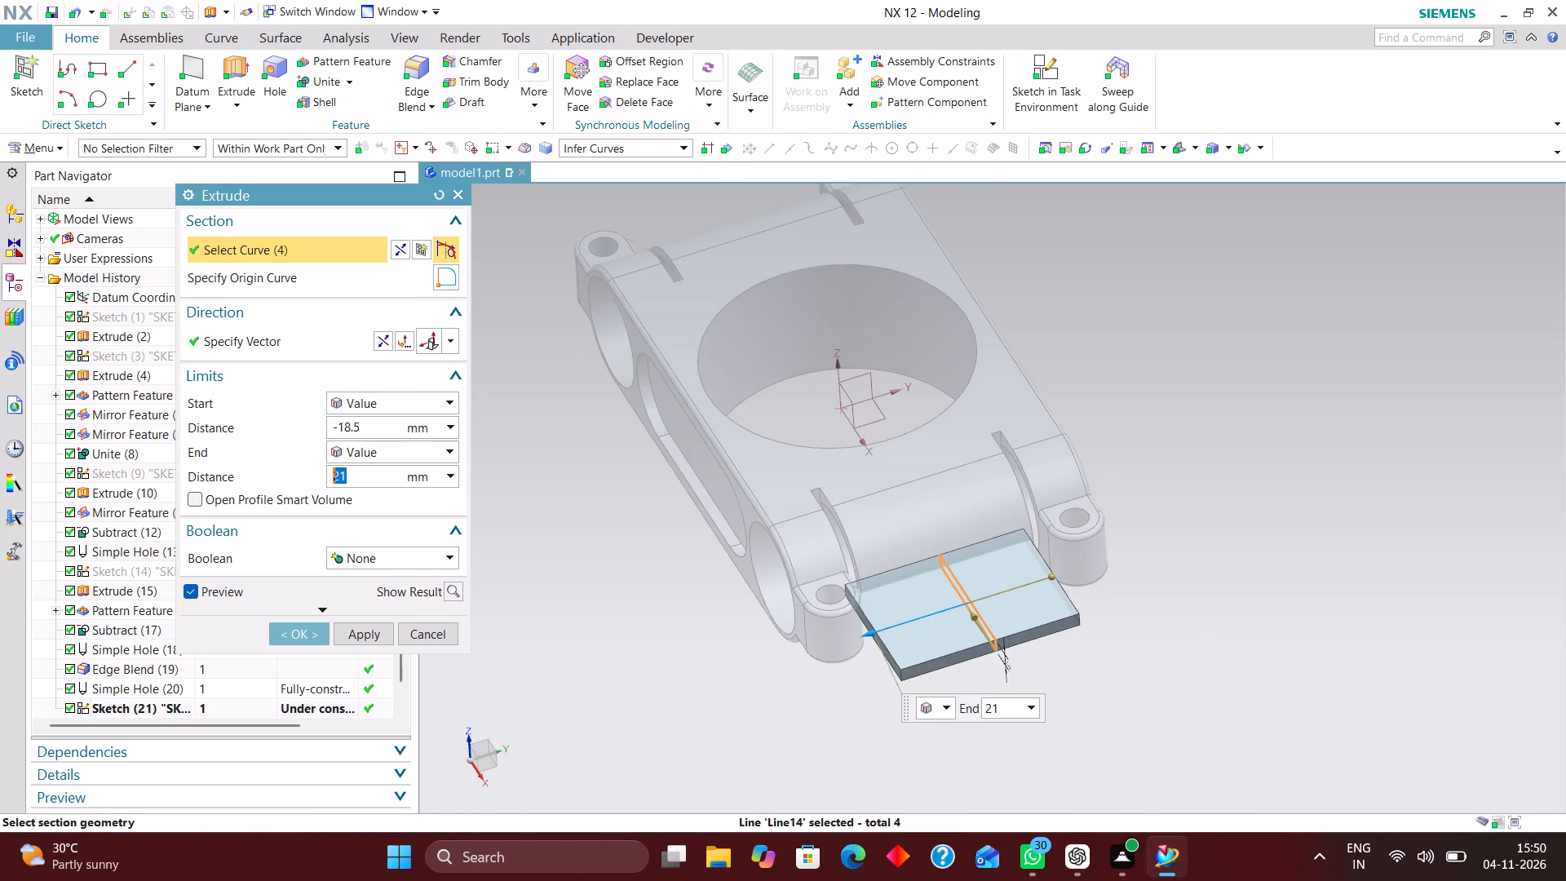
middle_drag(1216, 635, 1230, 595)
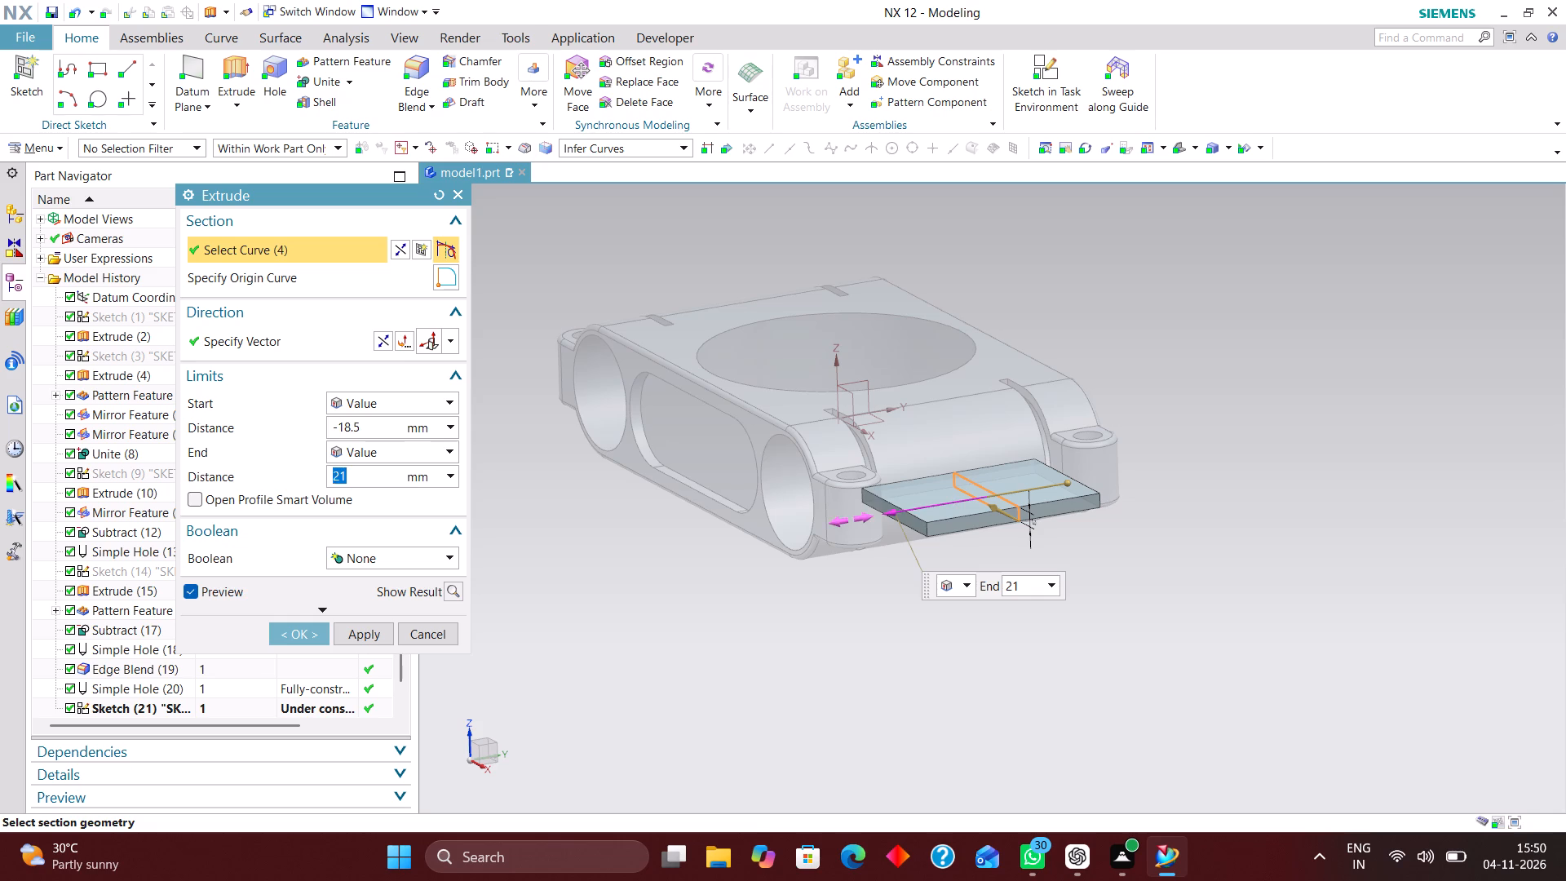
drag(896, 511, 813, 526)
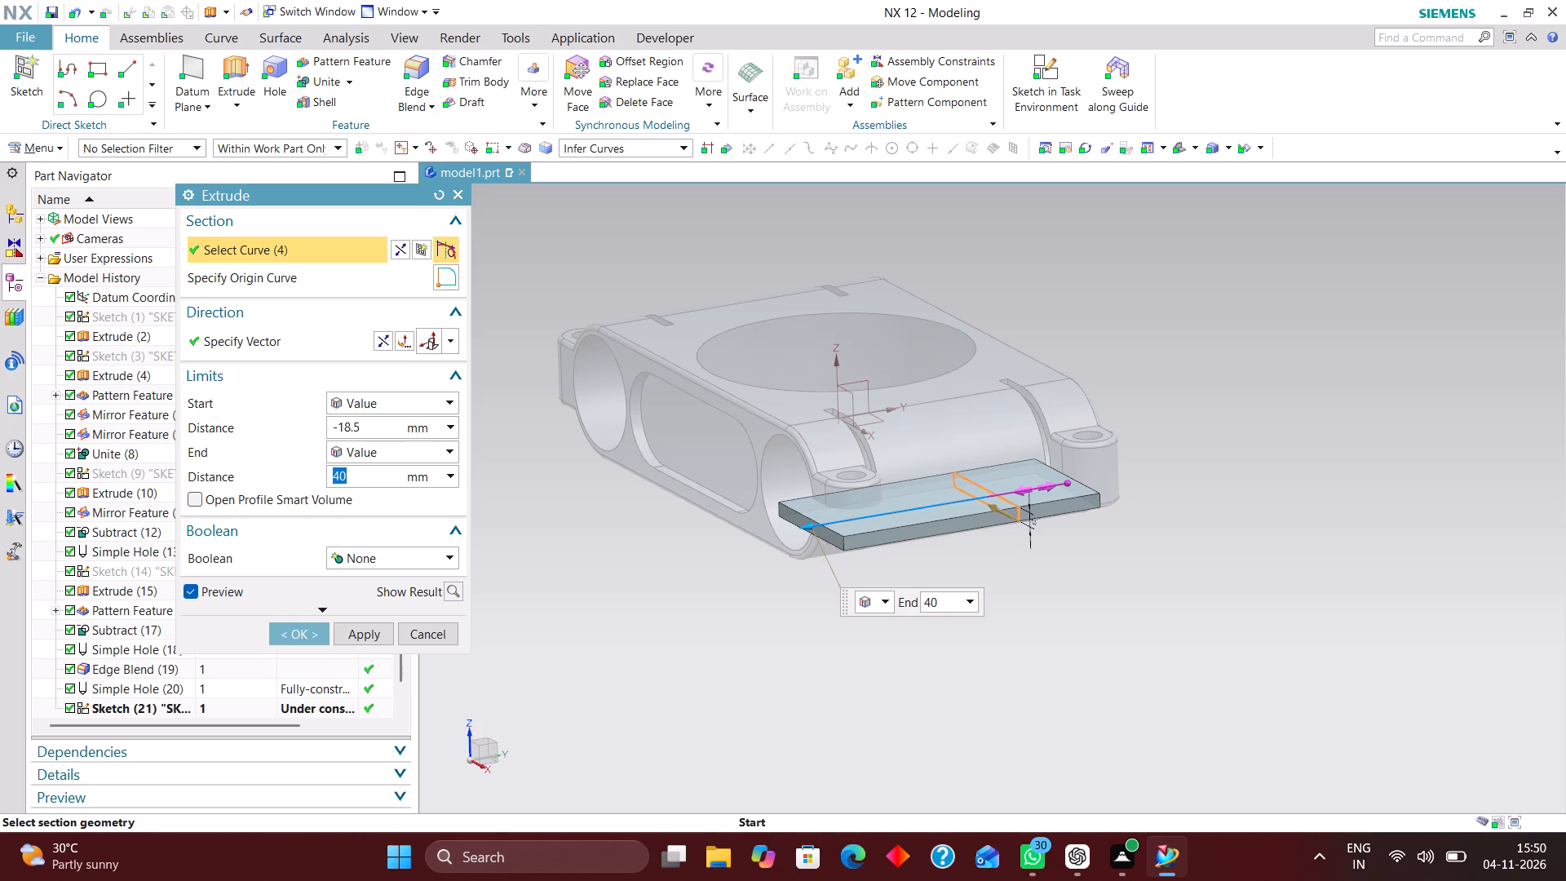
drag(1071, 482, 905, 519)
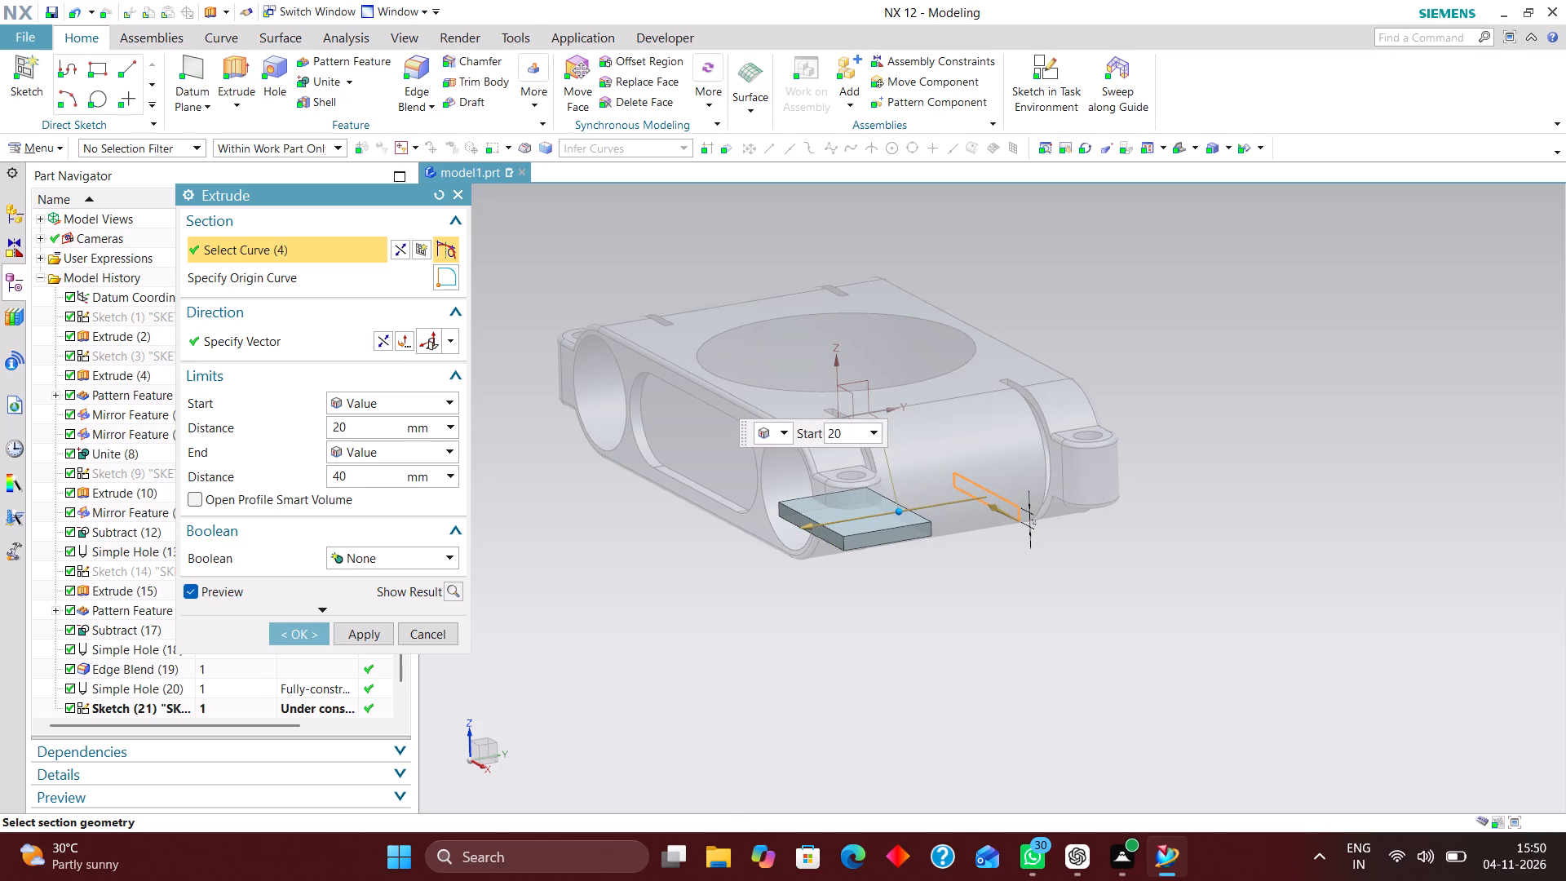
drag(905, 519, 909, 516)
middle_drag(950, 537, 903, 537)
right_drag(1210, 477, 956, 485)
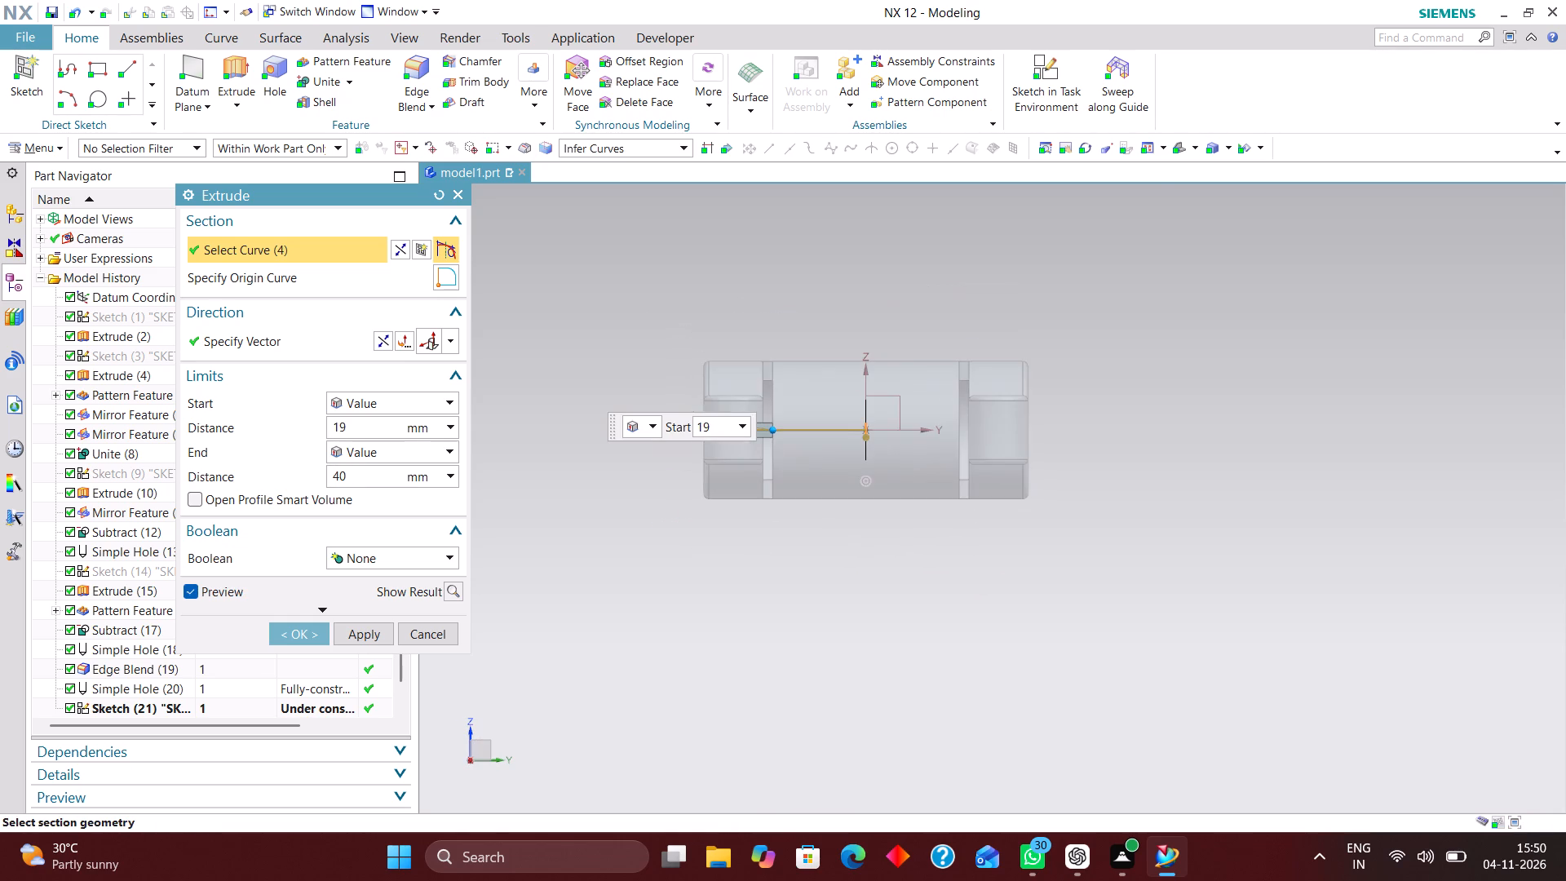
scroll(745, 392, up, 6)
drag(847, 536, 821, 535)
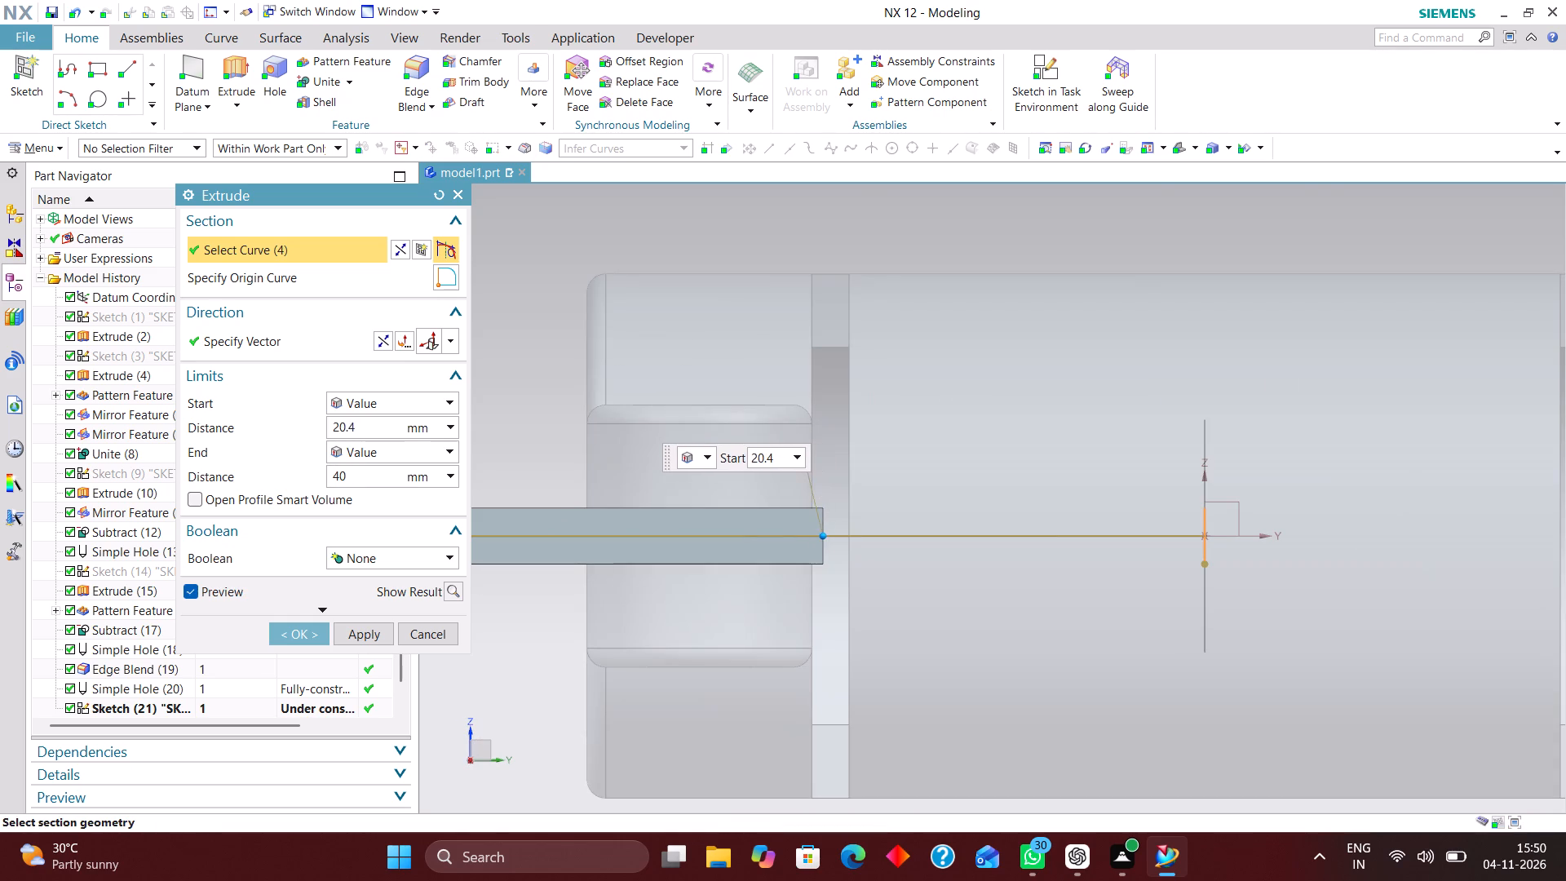
drag(821, 535, 812, 534)
scroll(918, 502, down, 4)
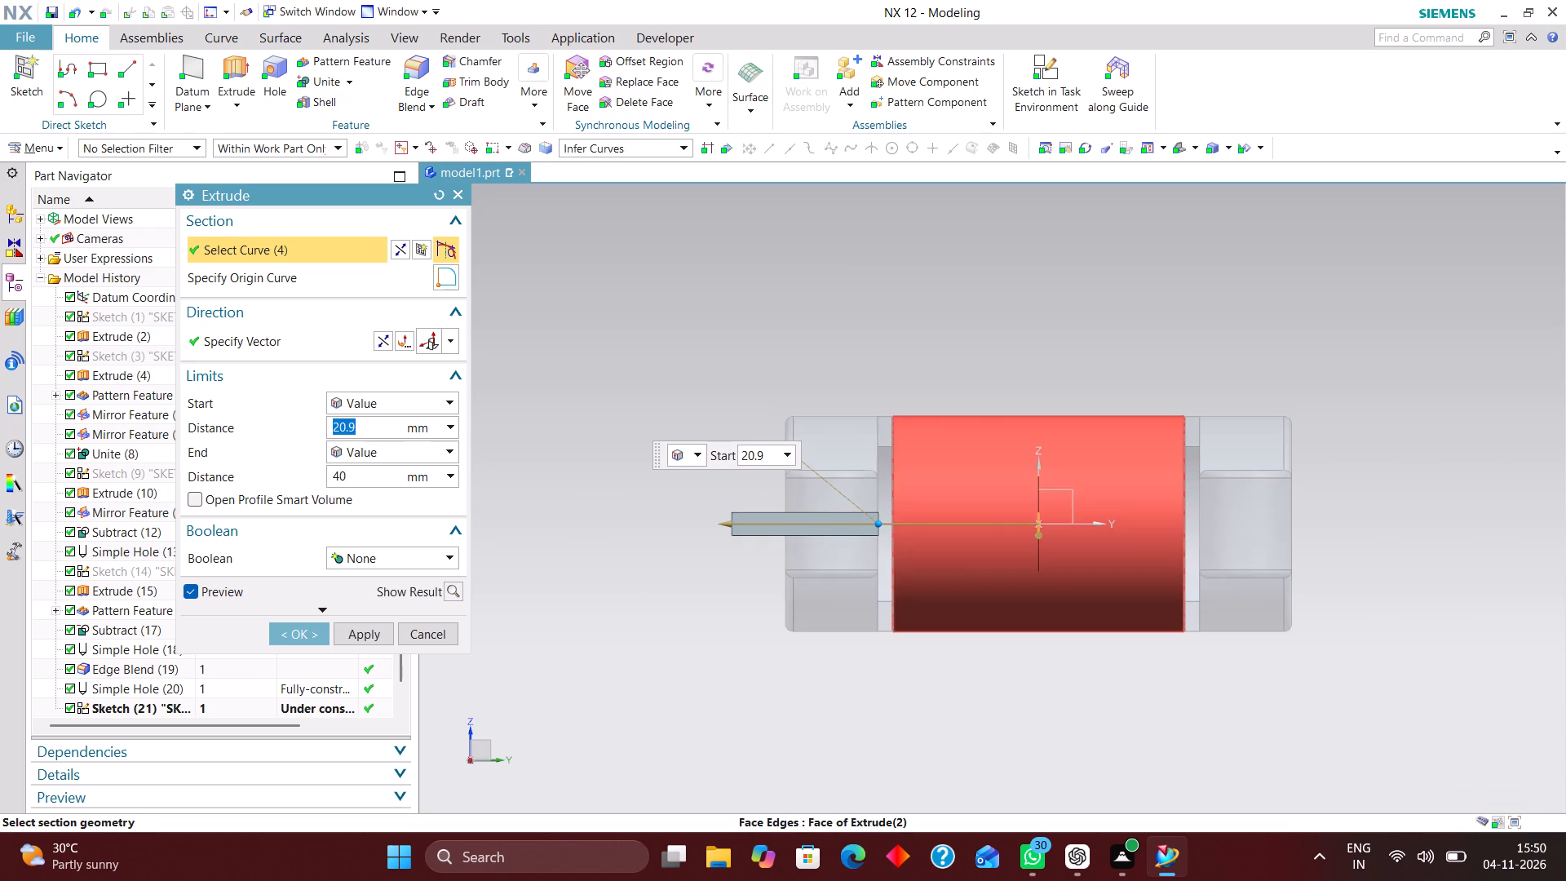
scroll(904, 528, up, 4)
drag(841, 515, 850, 513)
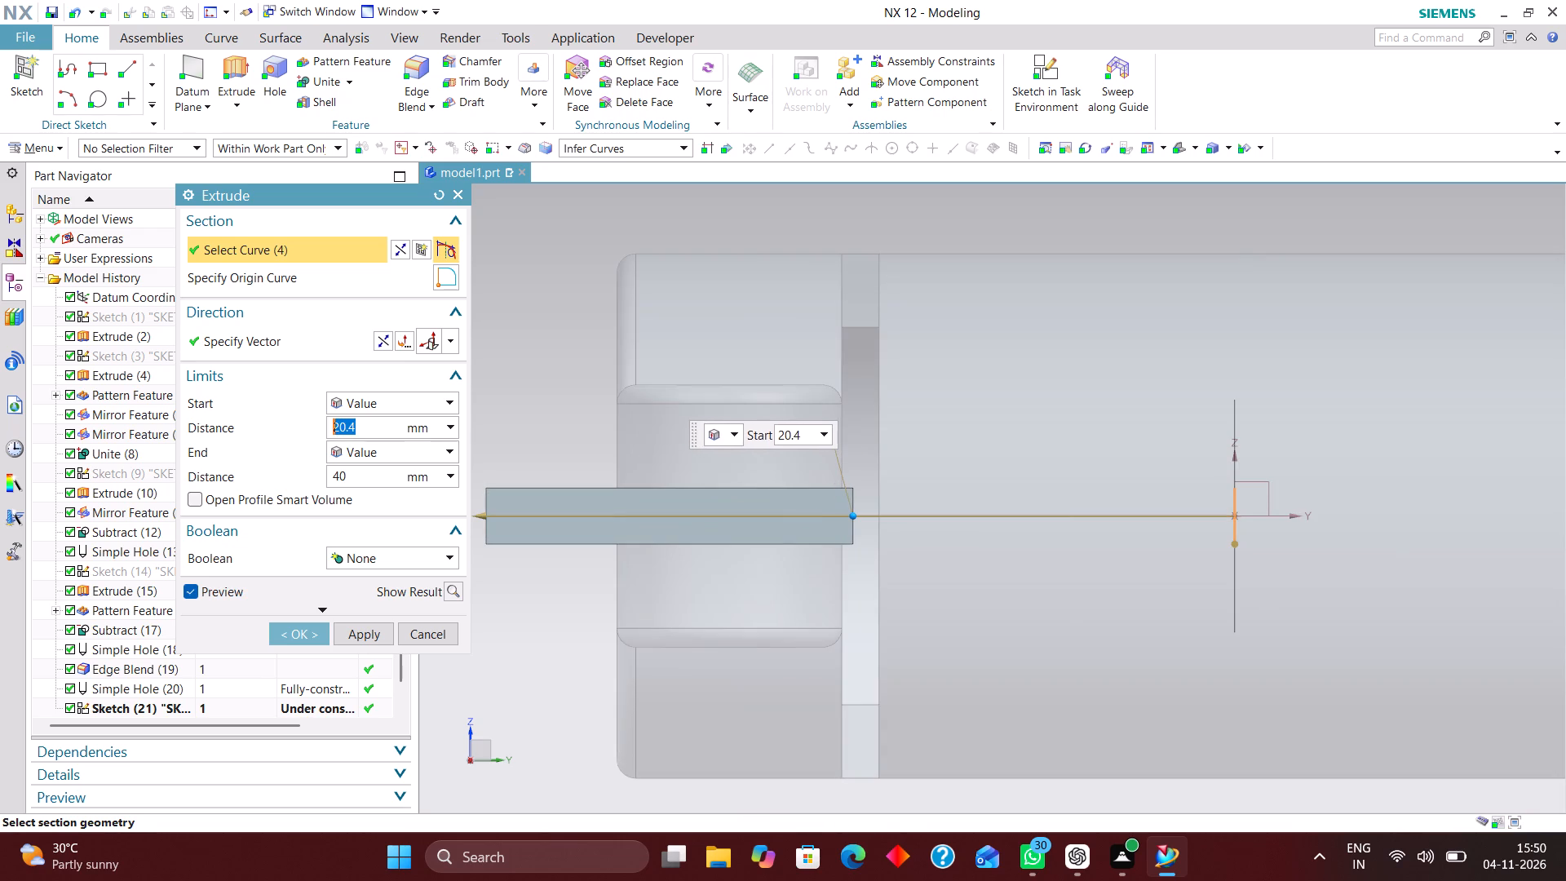
click(297, 631)
Subtract the extruded rectangular block from the carriage body to cut a horizontal slot through the lug.
scroll(809, 572, down, 3)
middle_drag(807, 613, 813, 616)
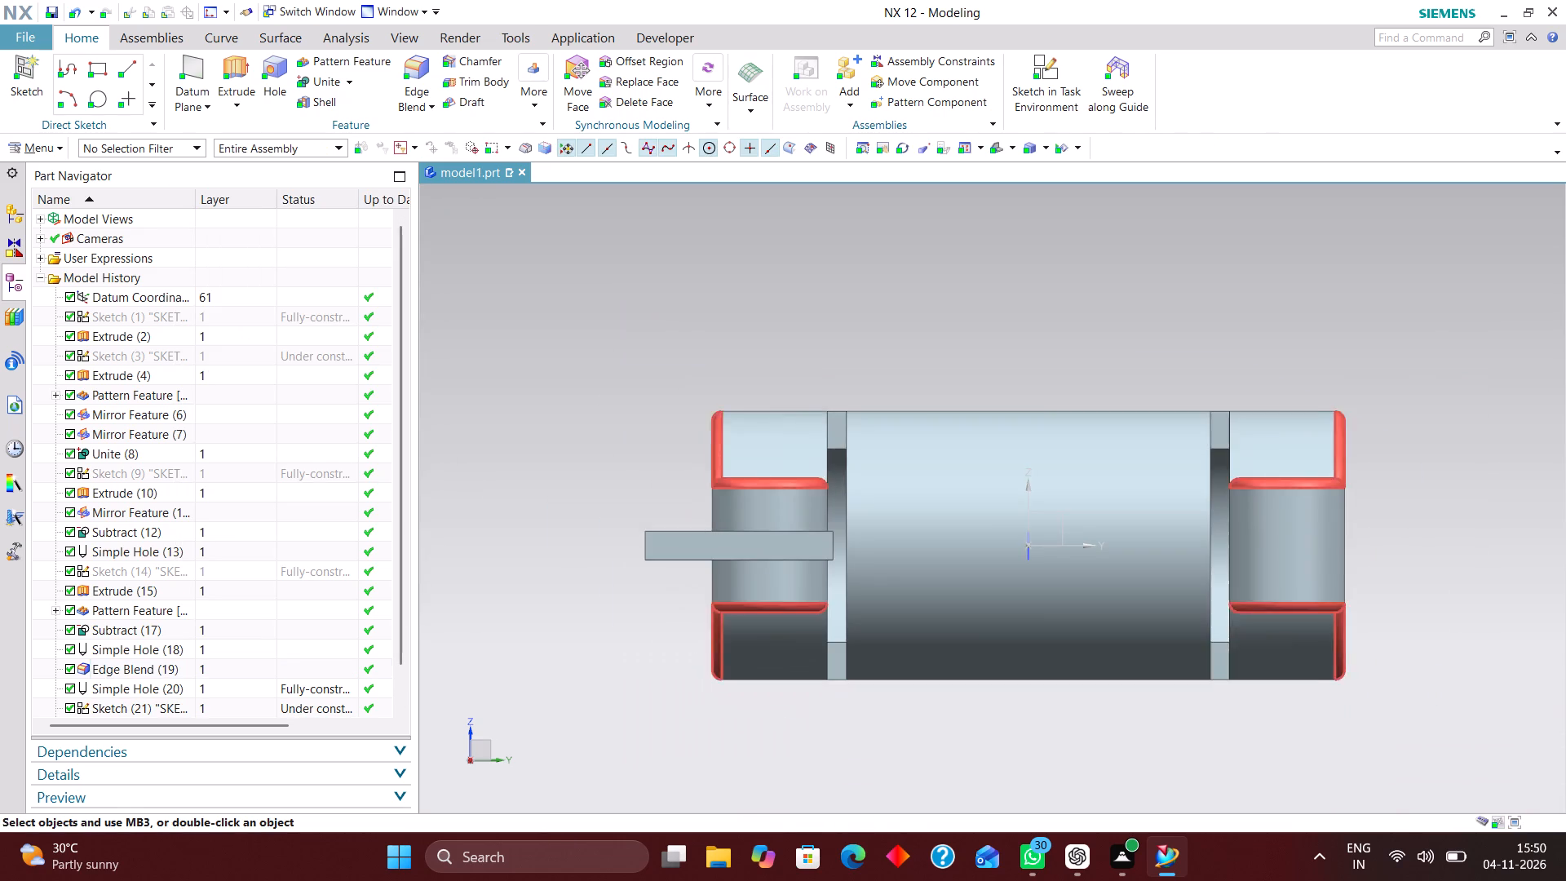
middle_drag(813, 616, 859, 637)
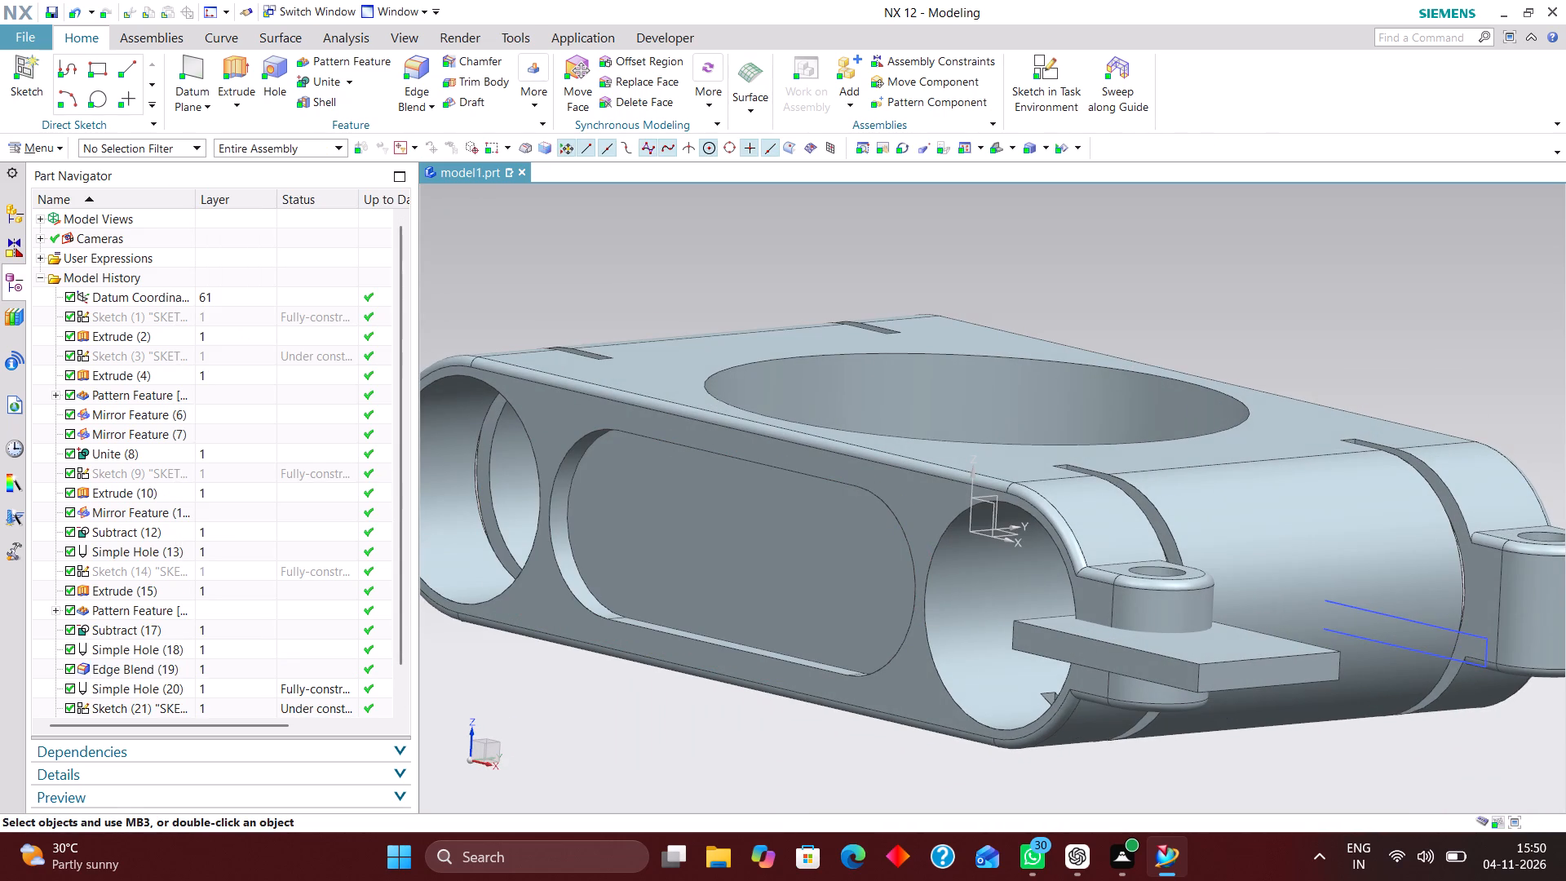
click(347, 86)
click(357, 131)
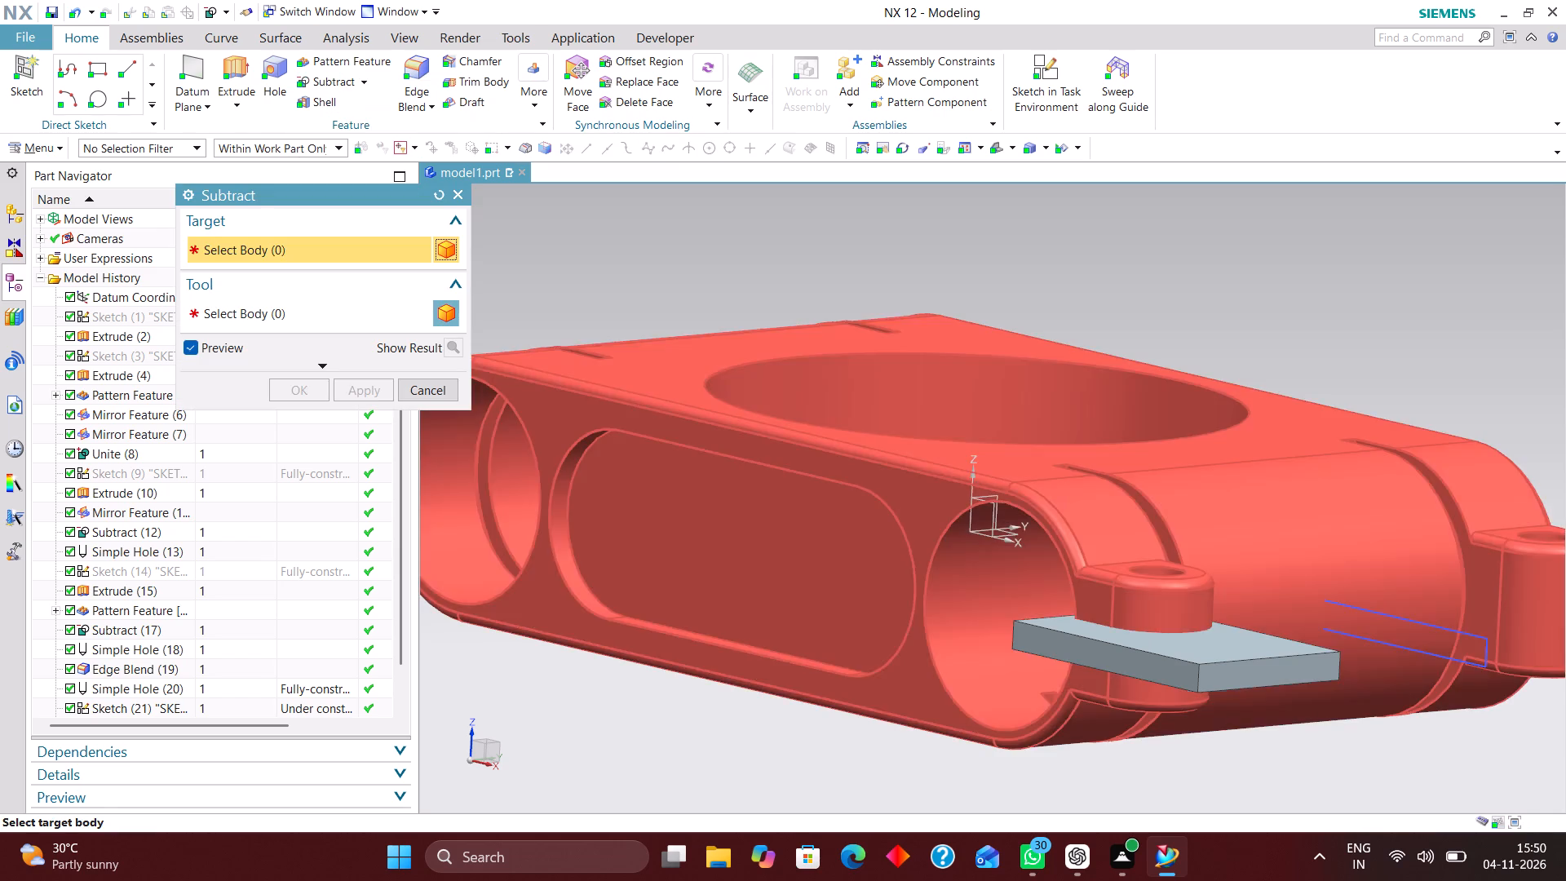
click(741, 415)
click(1246, 661)
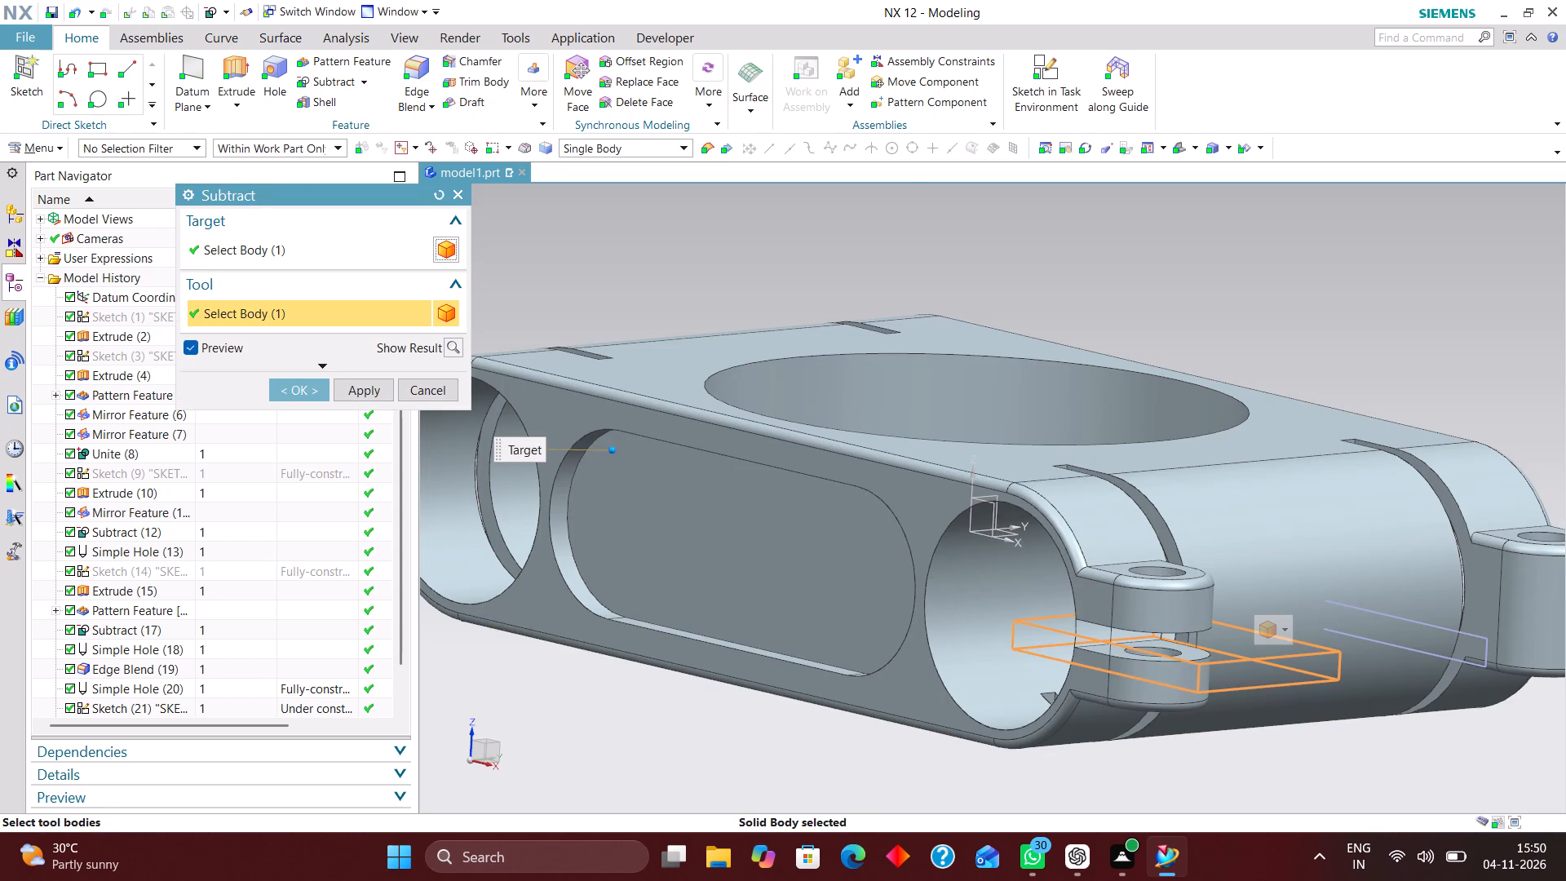
scroll(1132, 502, down, 2)
middle_drag(1235, 505, 1248, 473)
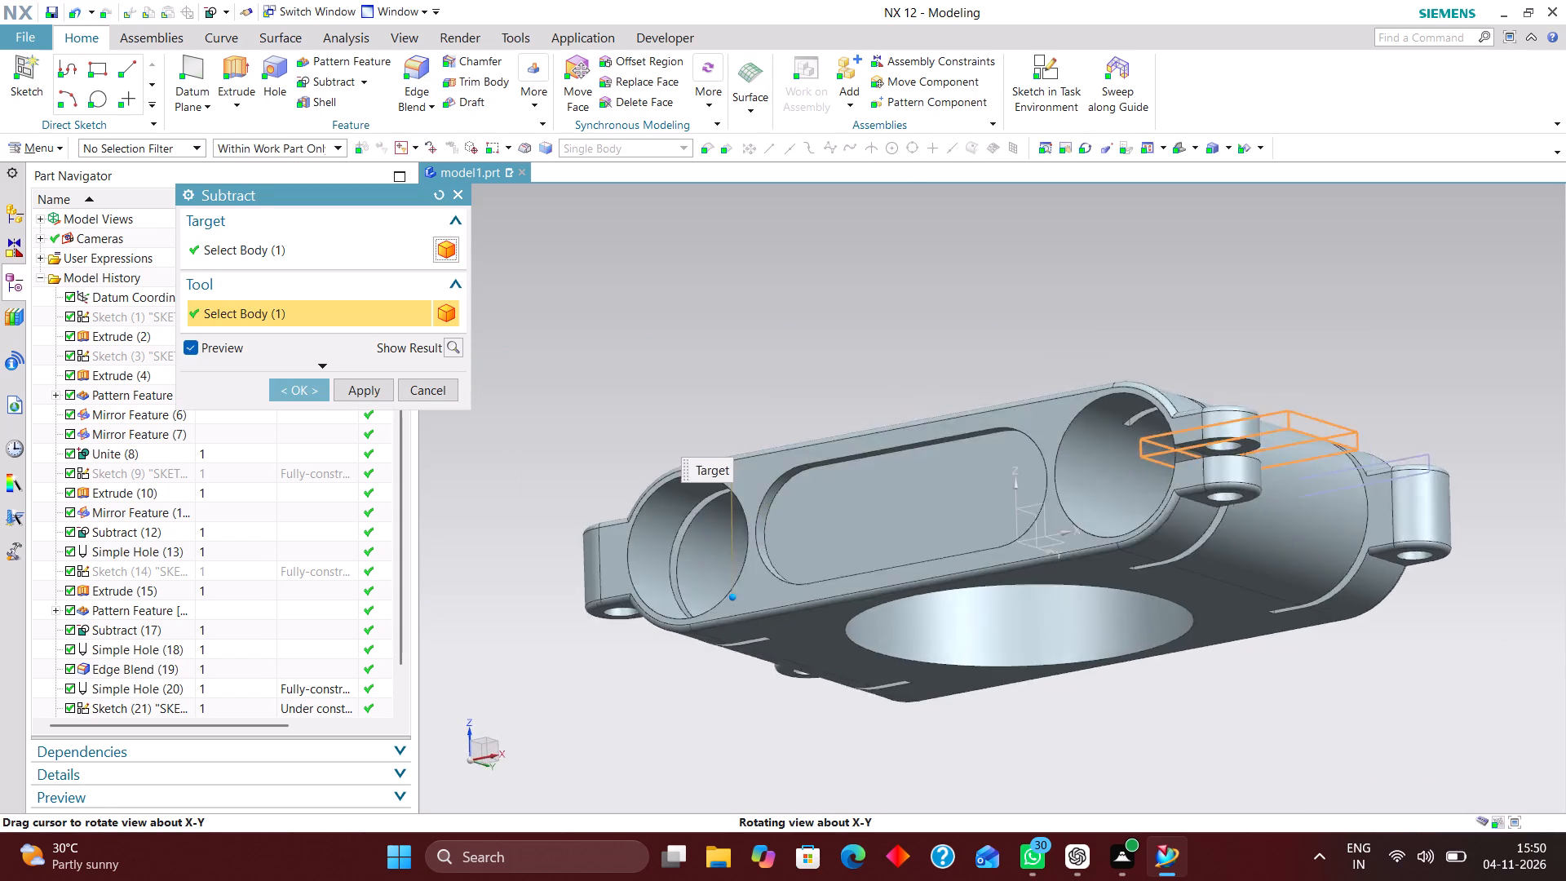
middle_drag(1248, 473, 1272, 492)
click(305, 388)
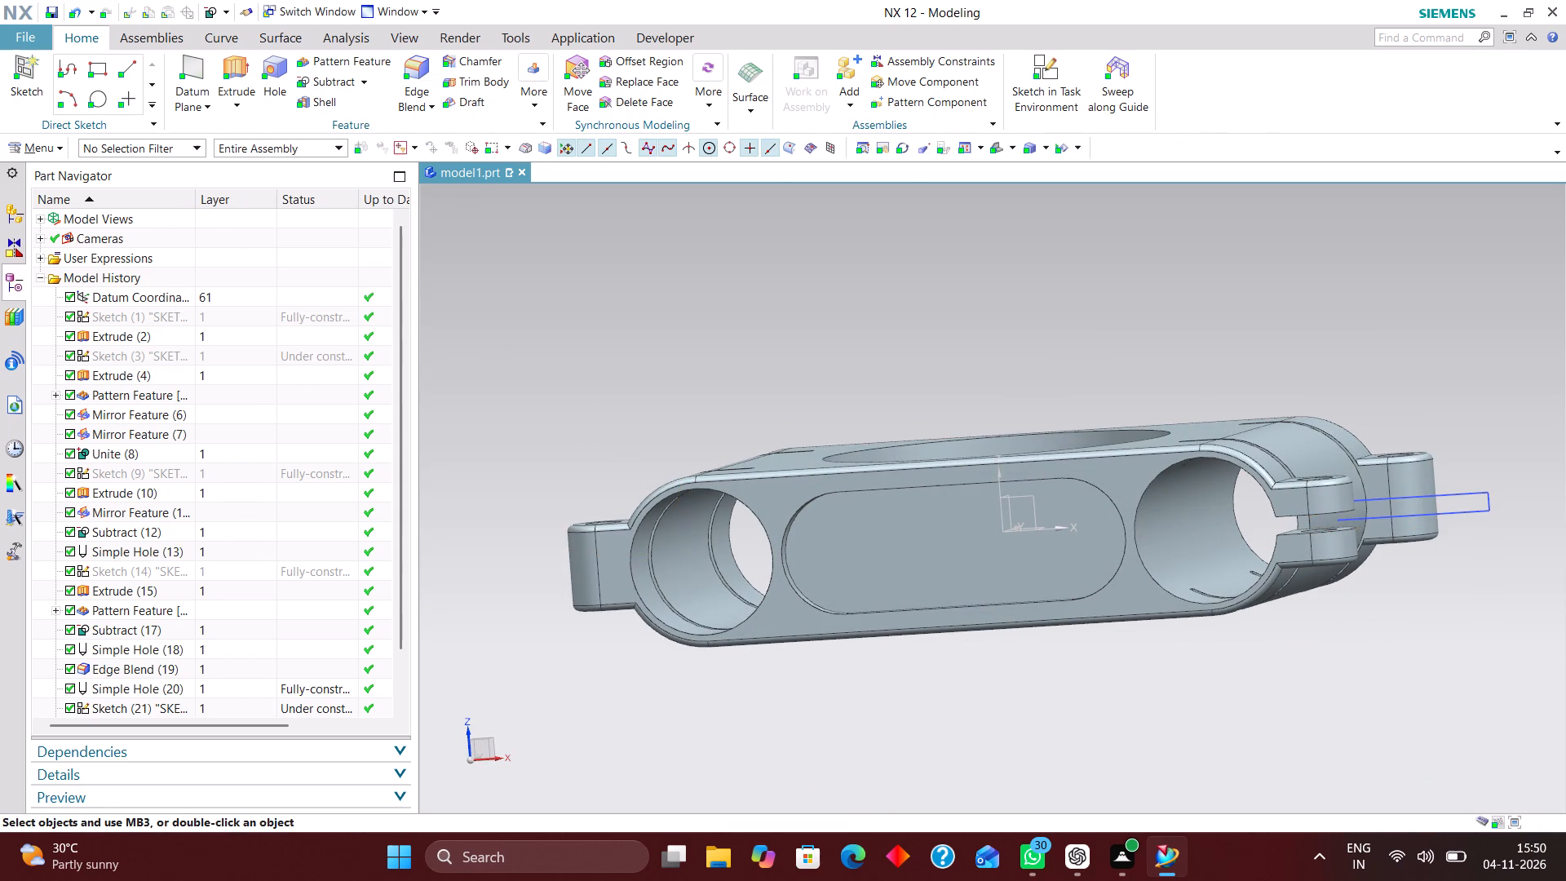
Hide the rectangle sketch used for the lug slot.
scroll(1387, 550, up, 2)
right_drag(1398, 649, 1157, 644)
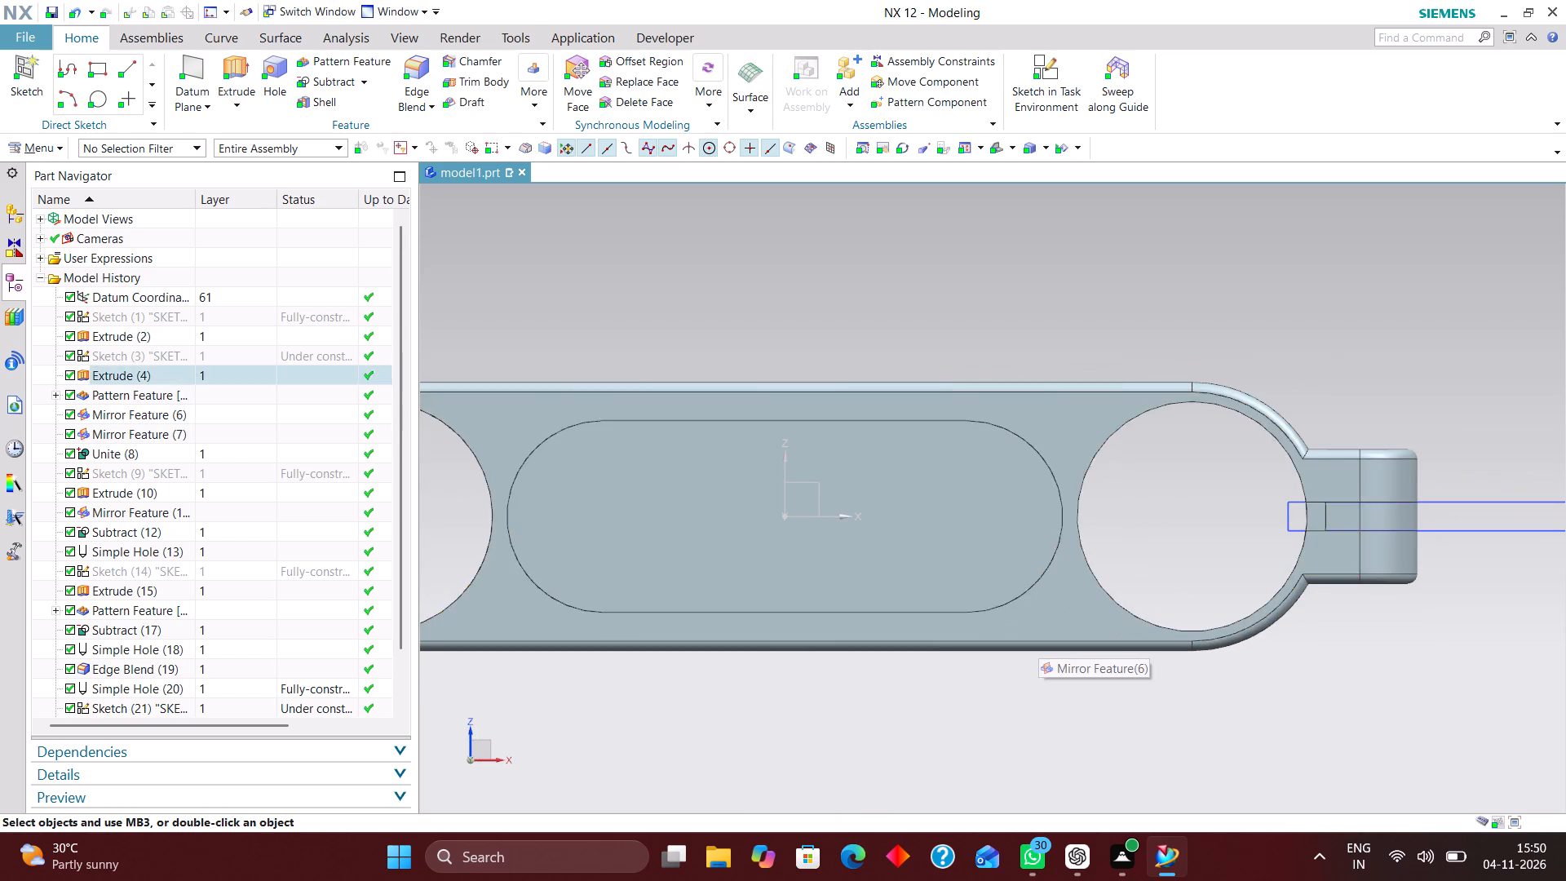
scroll(1003, 549, down, 3)
right_drag(1290, 522, 1289, 614)
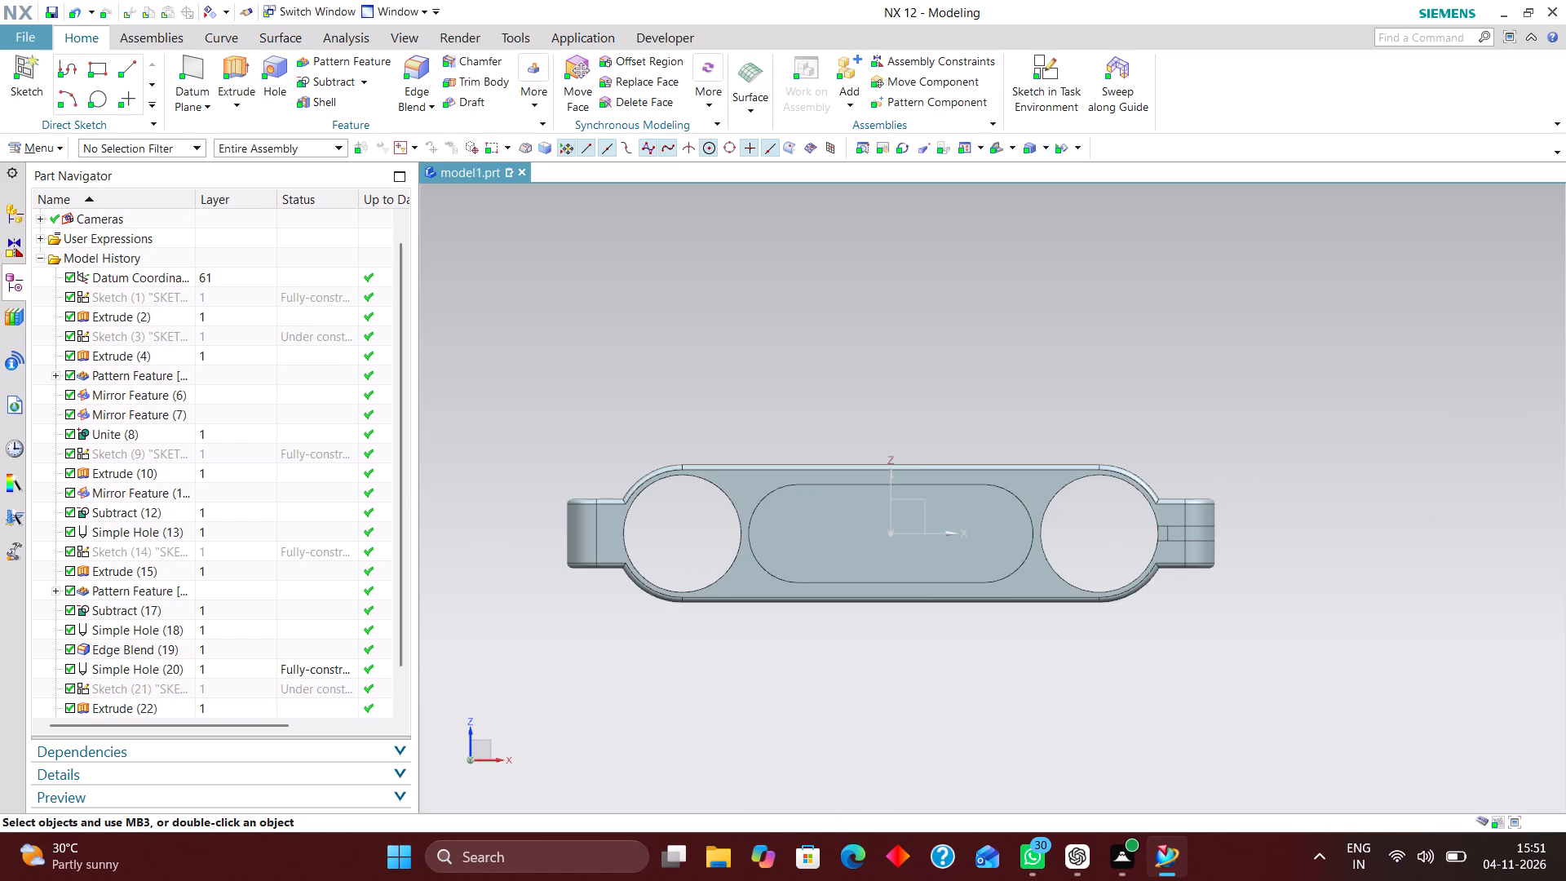
Inspect the slotted lug and reopen the slot block's extrusion with rollback to check its extent against the lug.
scroll(1191, 538, up, 6)
middle_drag(1378, 599, 1393, 606)
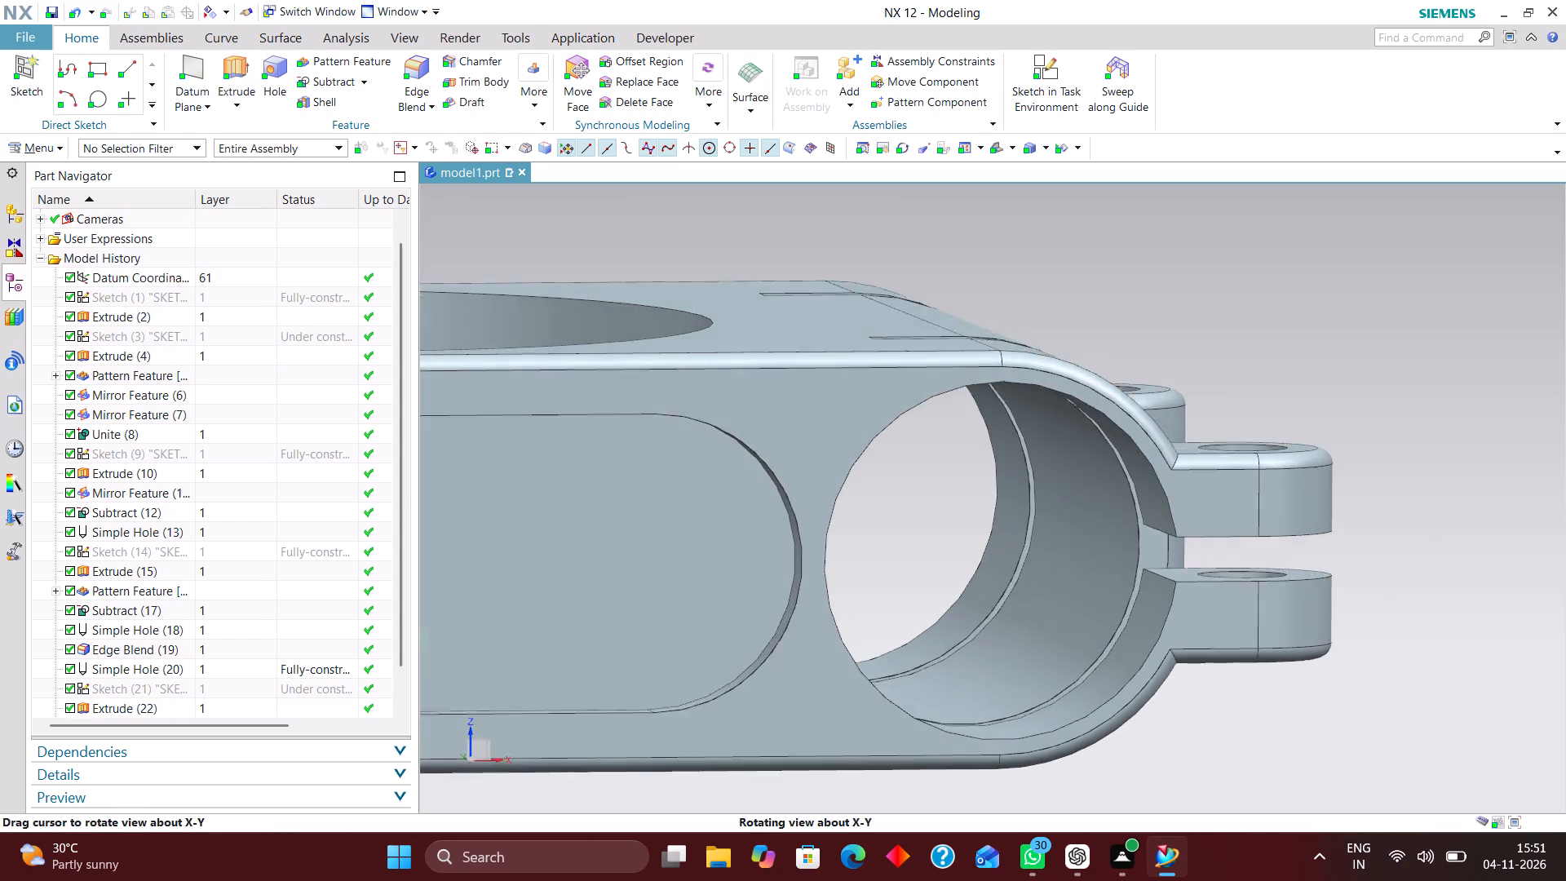
middle_drag(1393, 606, 1344, 614)
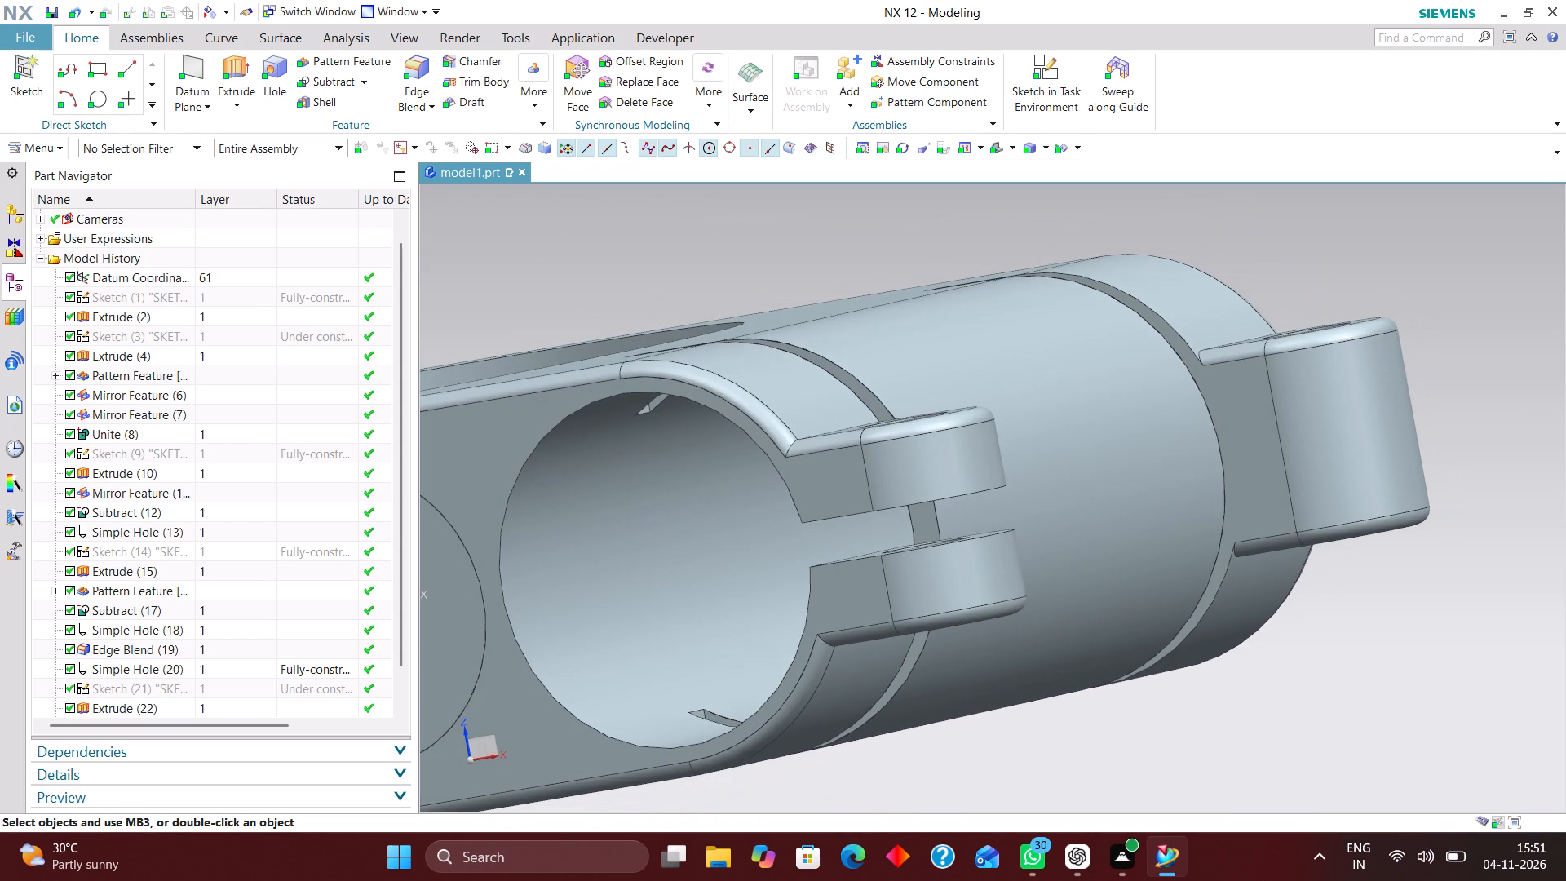
scroll(294, 631, down, 4)
click(263, 690)
right_click(265, 688)
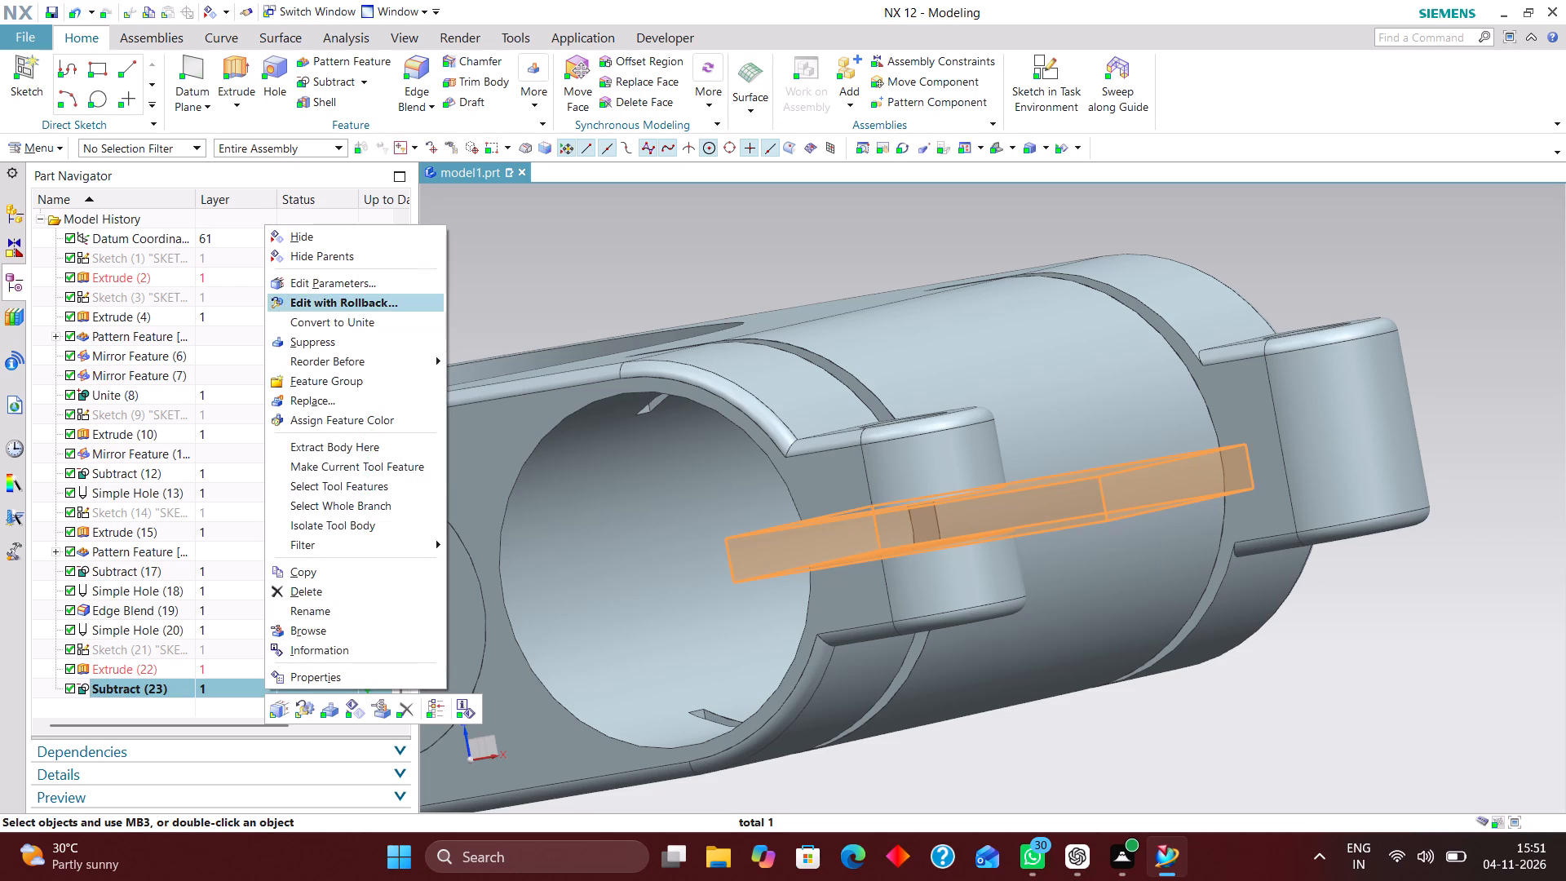
click(175, 672)
right_click(175, 671)
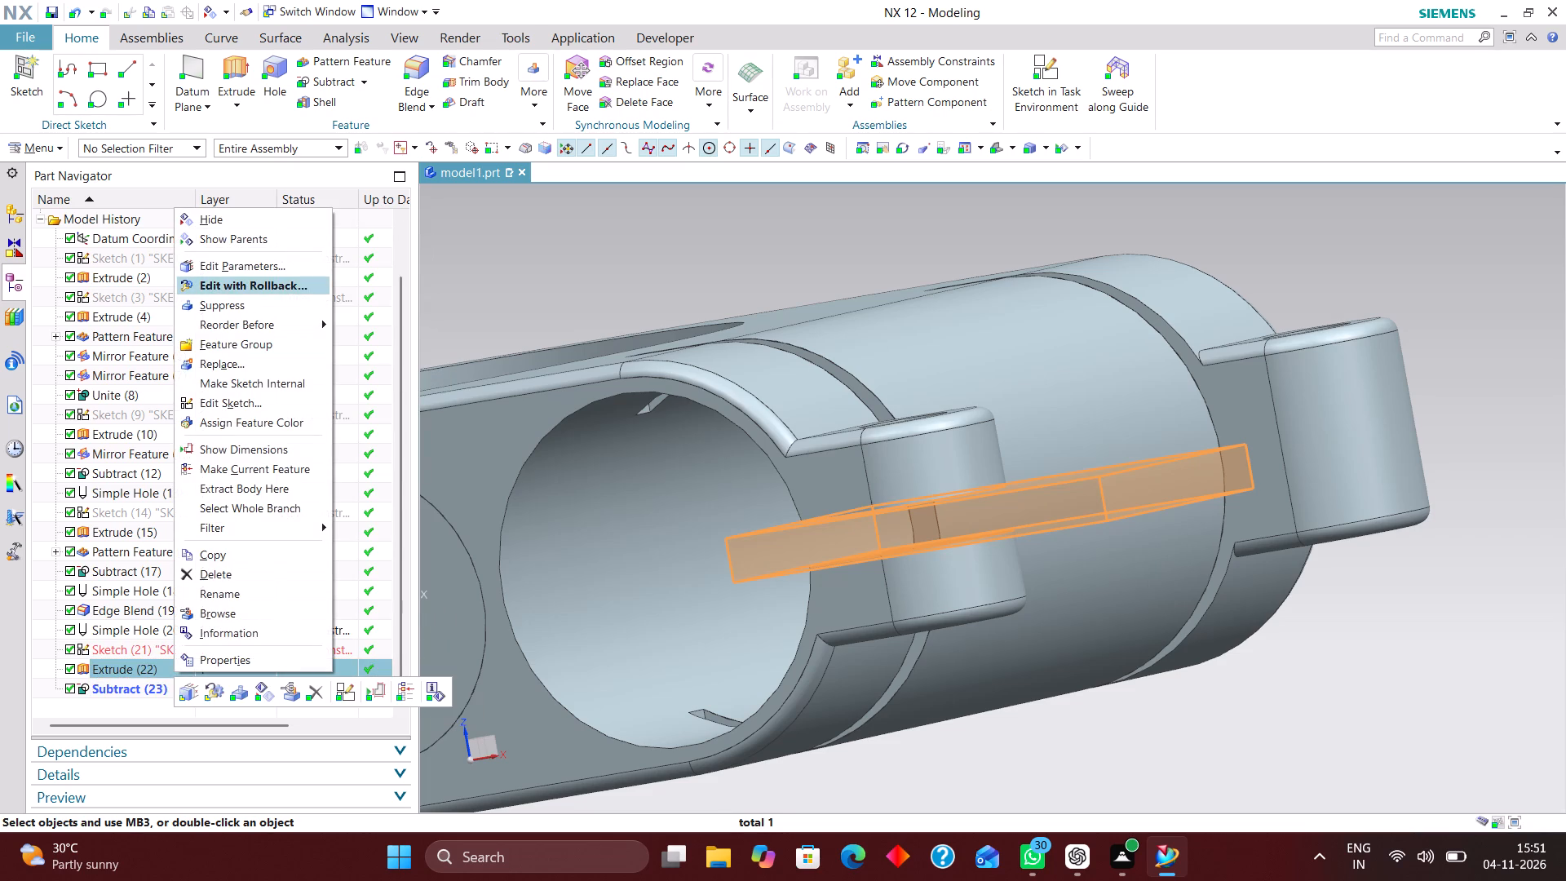
click(303, 292)
middle_drag(725, 440, 715, 493)
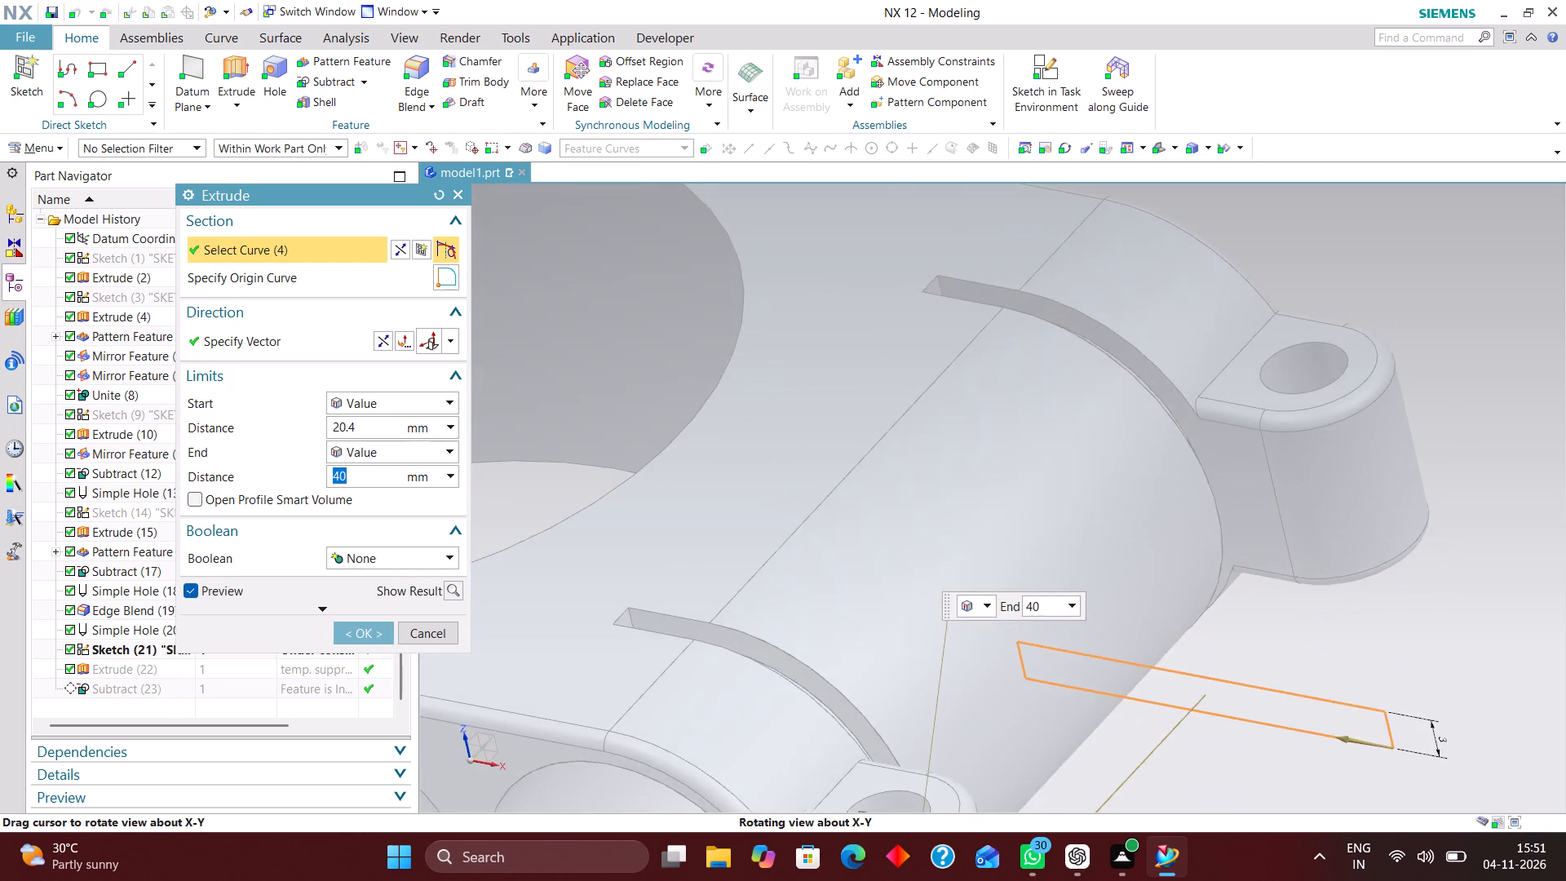
middle_drag(715, 493, 736, 483)
scroll(745, 428, down, 5)
middle_drag(1048, 520, 1056, 533)
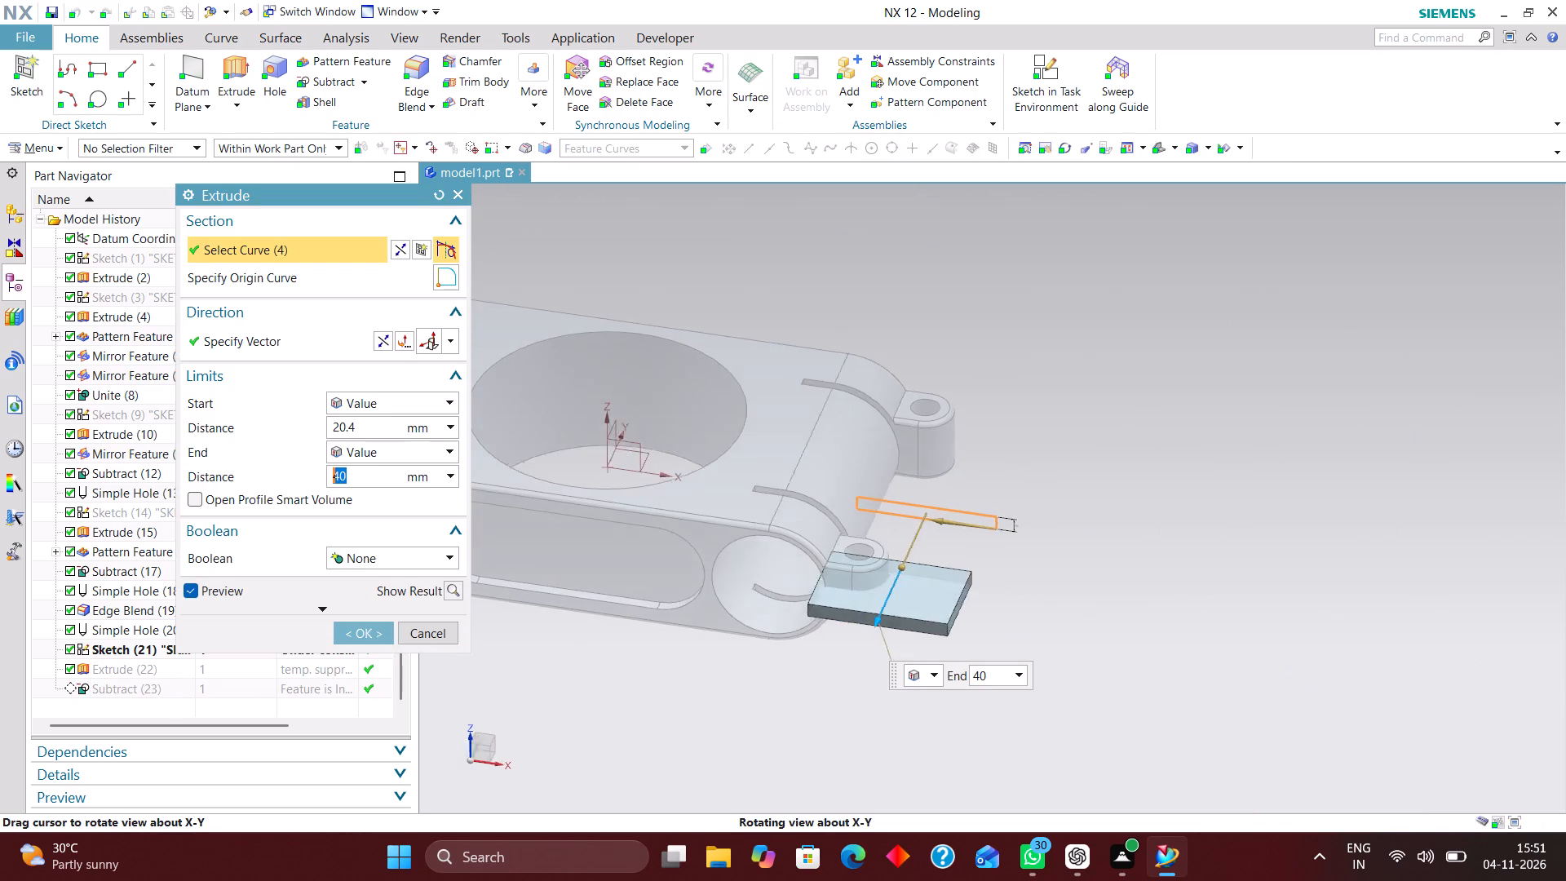
middle_drag(1056, 533, 1041, 547)
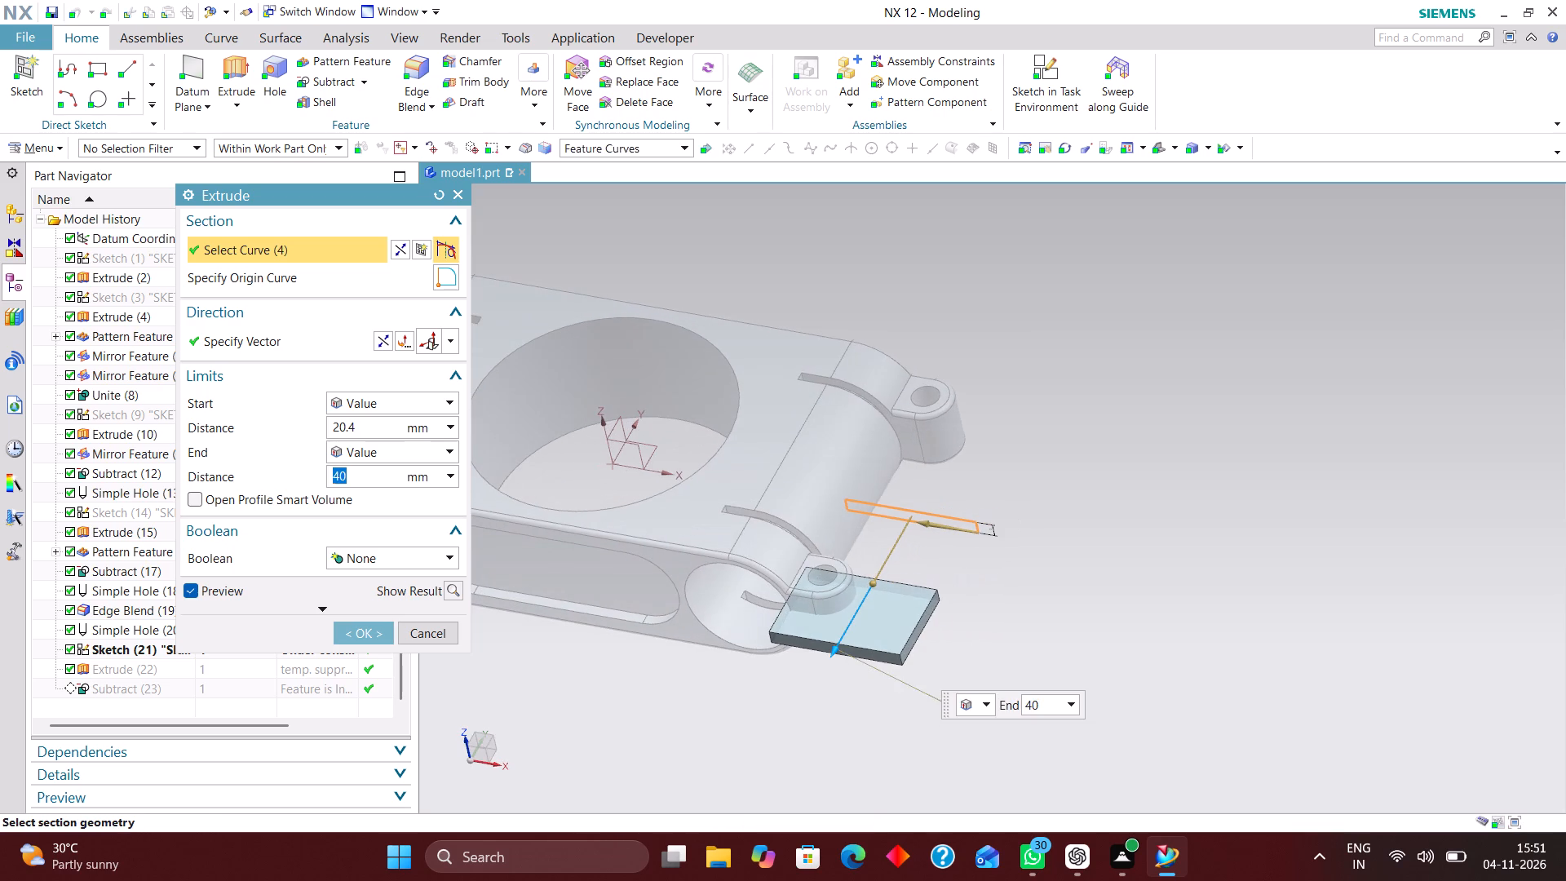
middle_drag(1030, 517, 979, 539)
middle_click(992, 542)
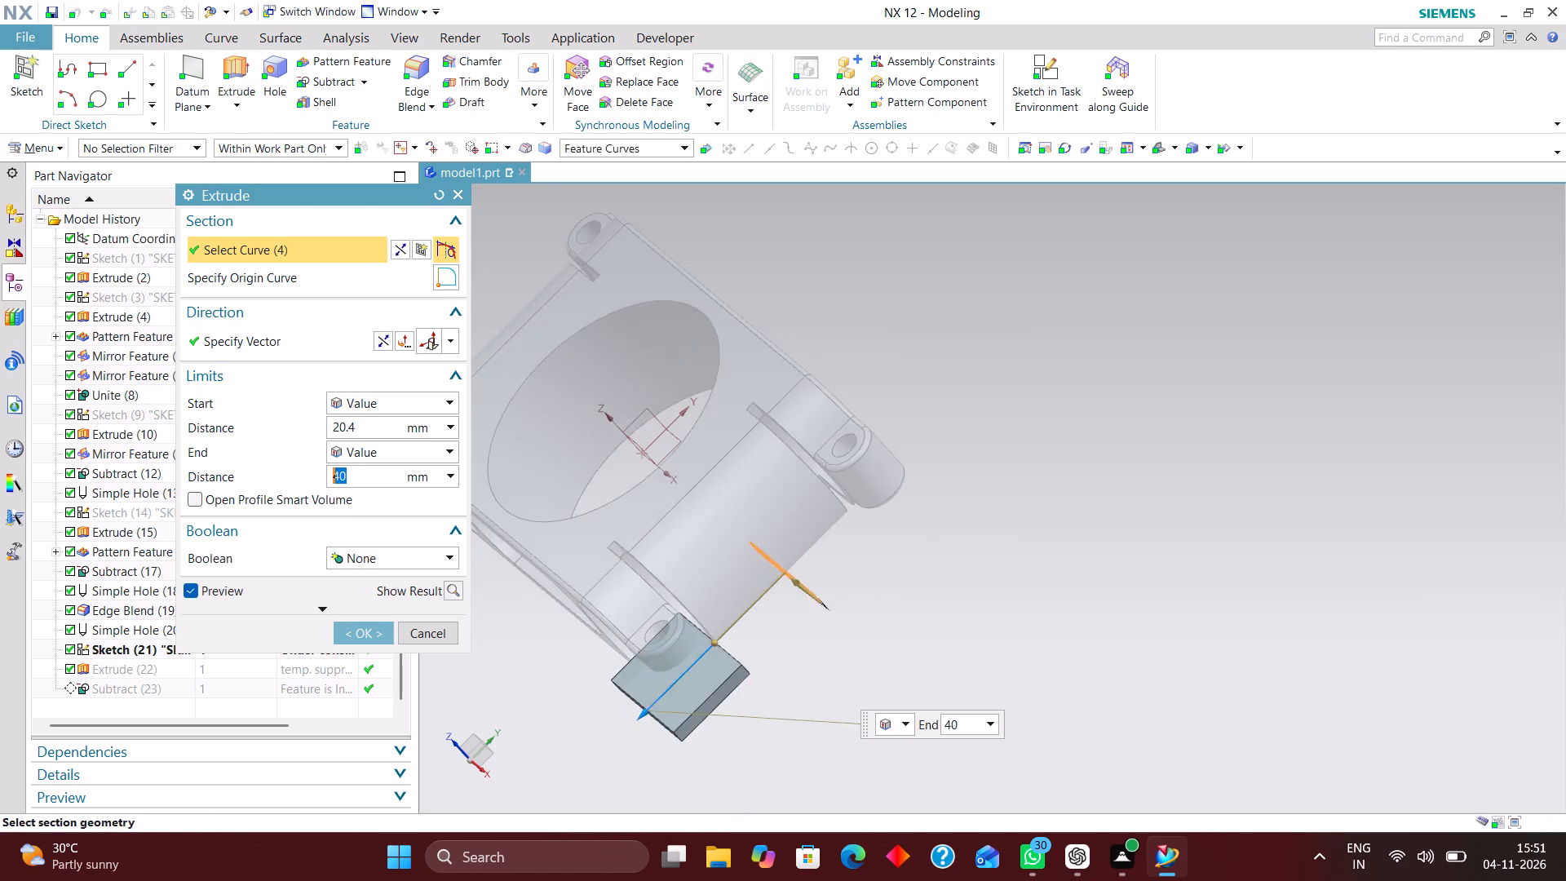
Mirror the extruded lug-slot block across the XZ datum plane to the lug on the opposite side of the carriage.
middle_drag(1009, 608, 1083, 551)
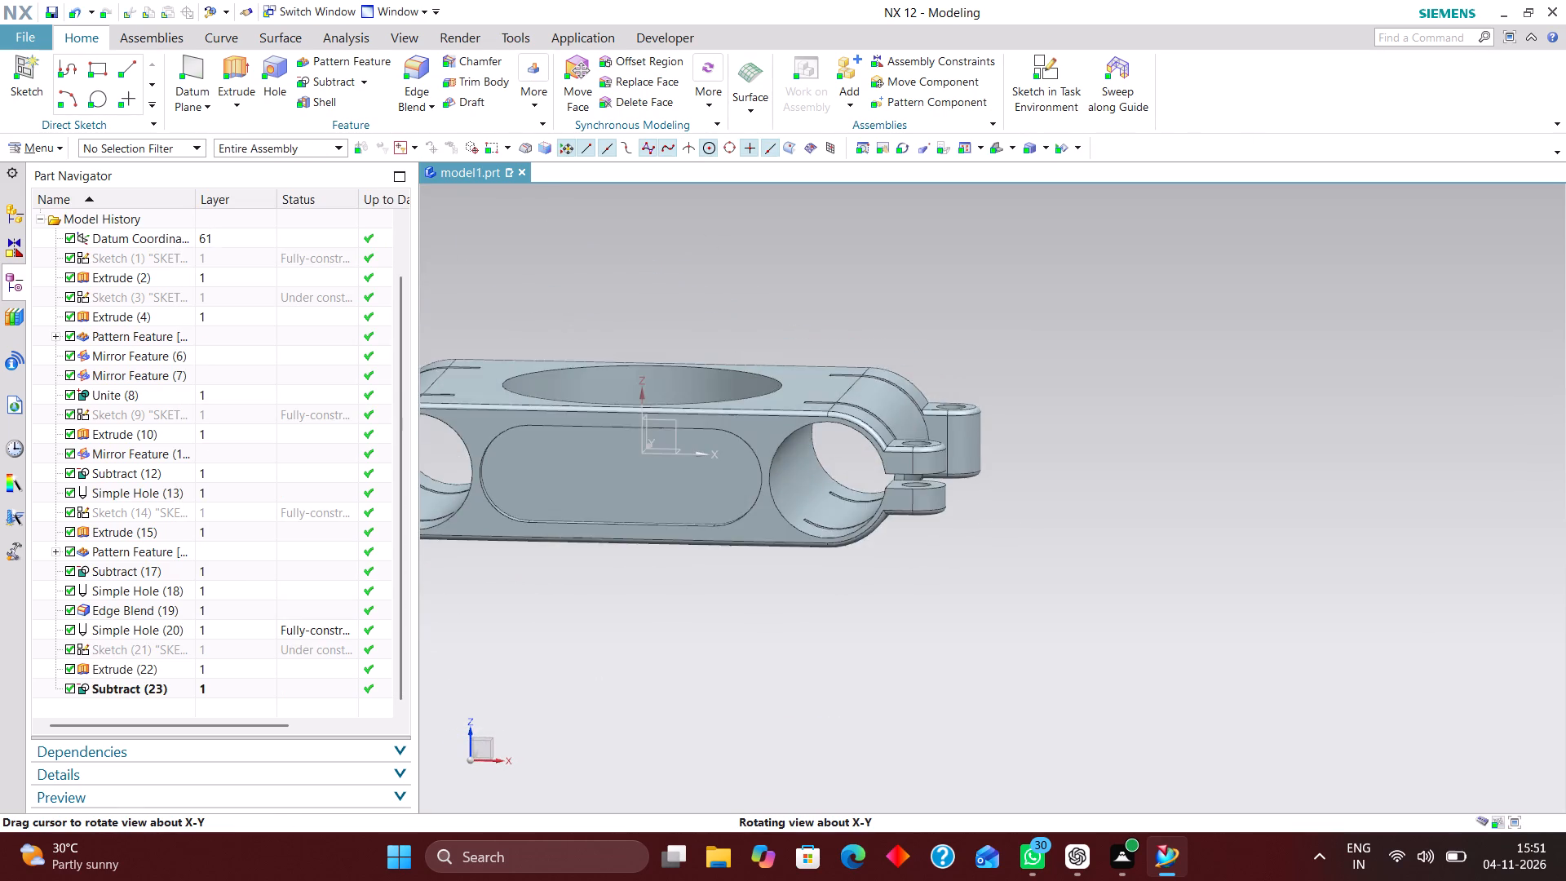
middle_drag(1083, 551, 1086, 556)
scroll(1091, 554, down, 1)
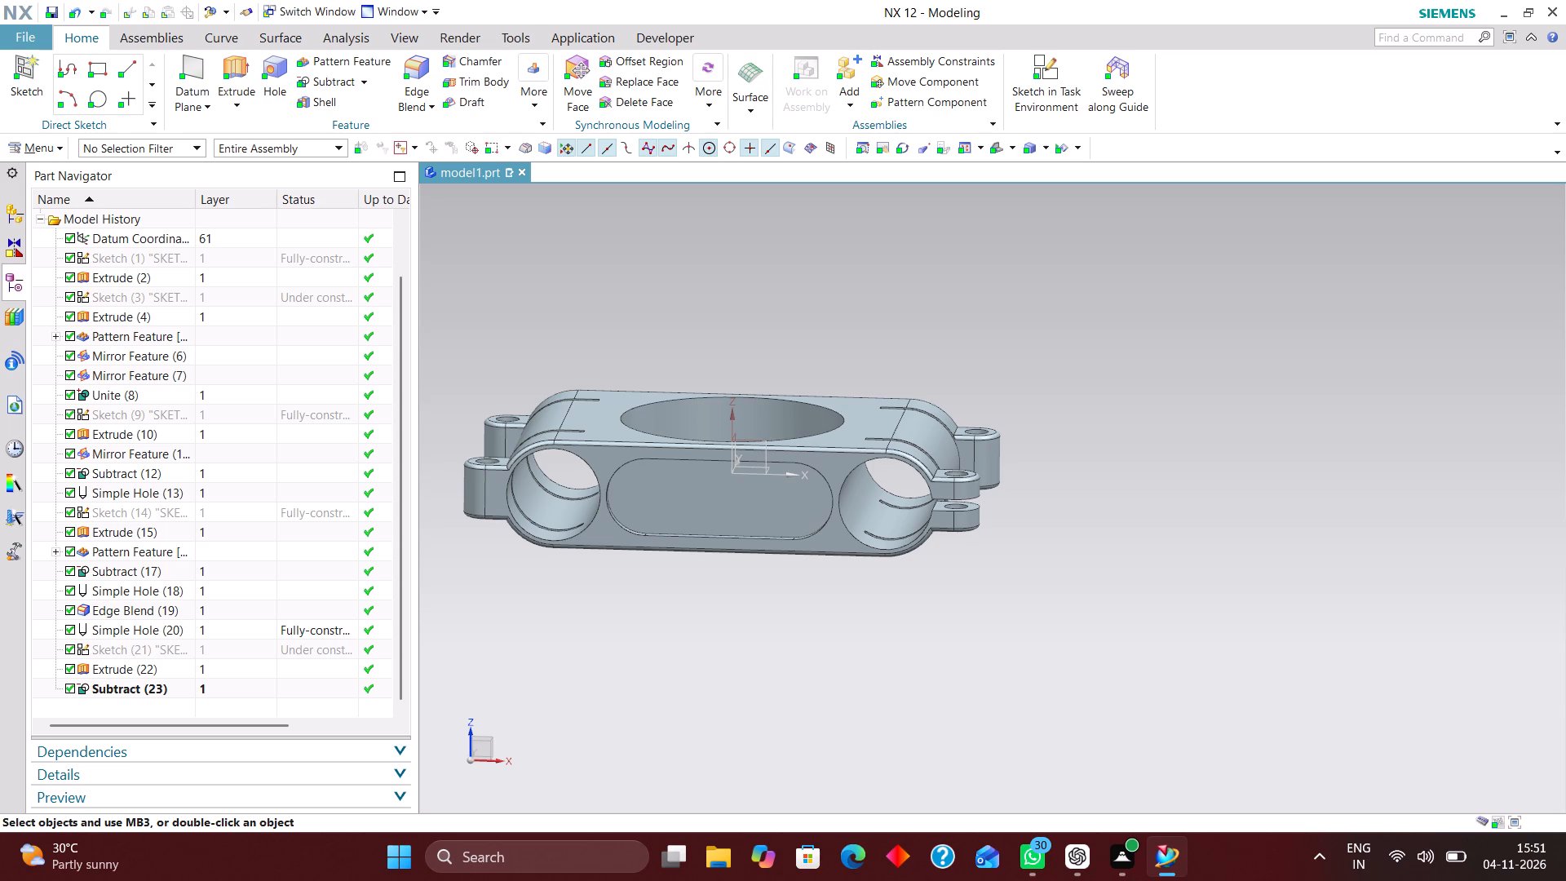
click(537, 102)
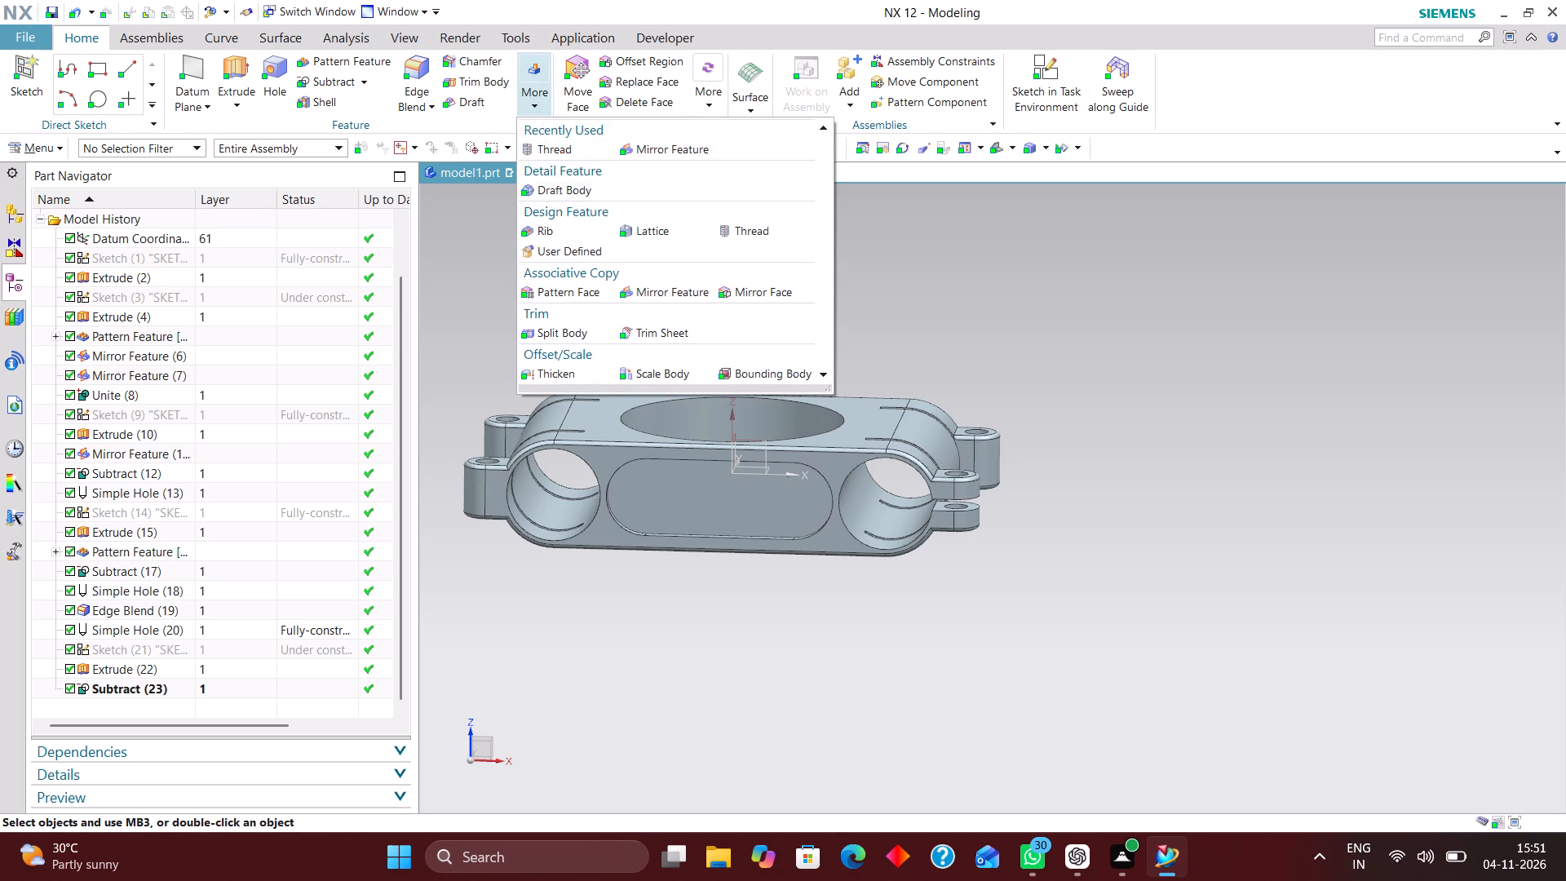
click(670, 152)
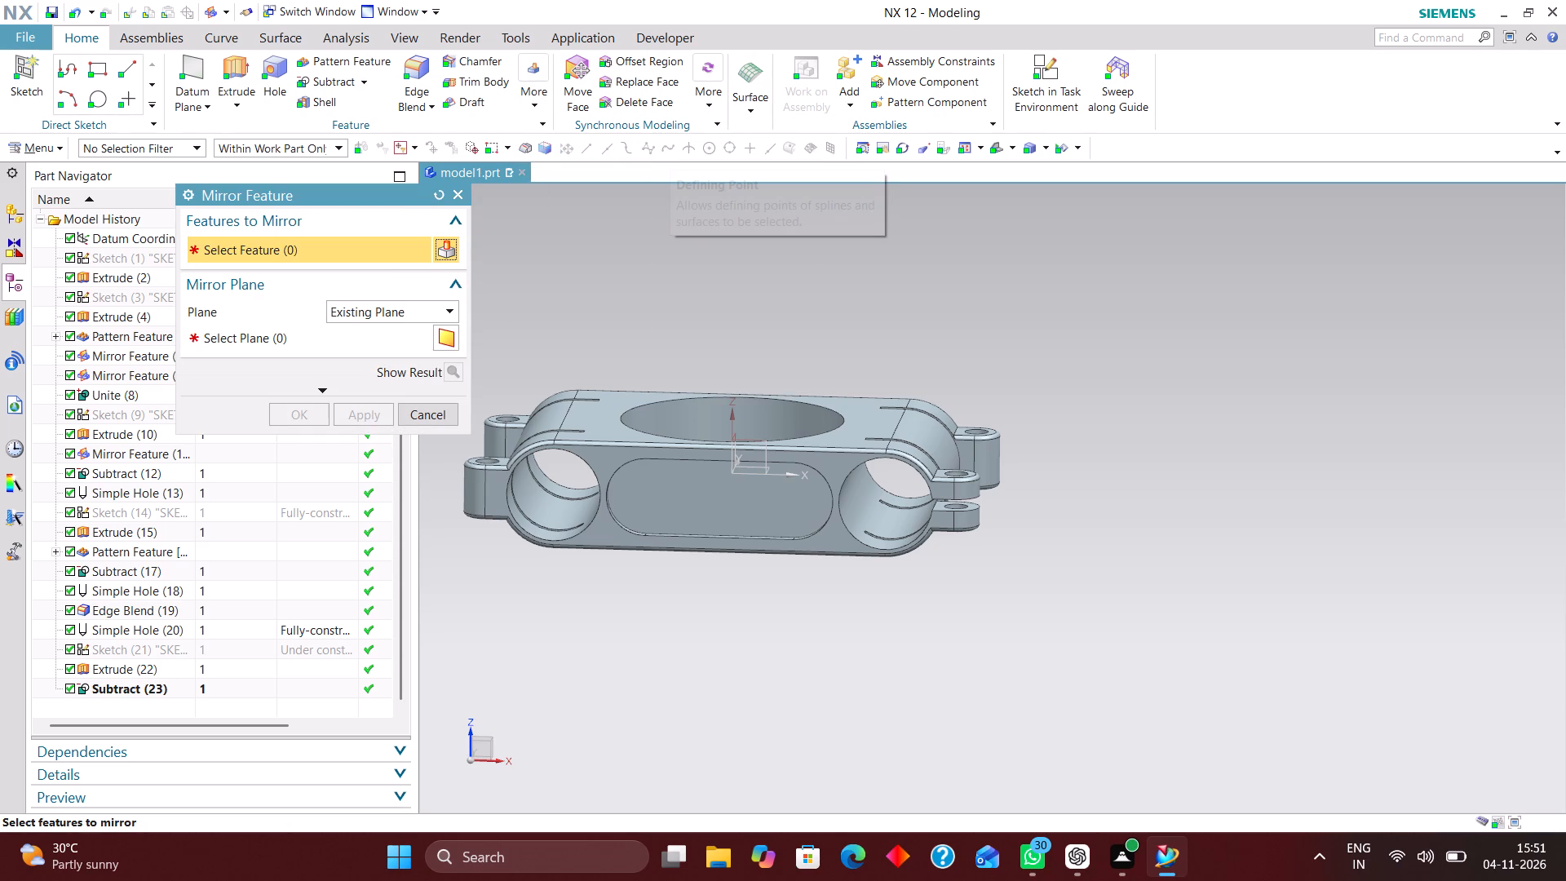
click(161, 673)
middle_drag(1183, 477, 1102, 512)
click(303, 343)
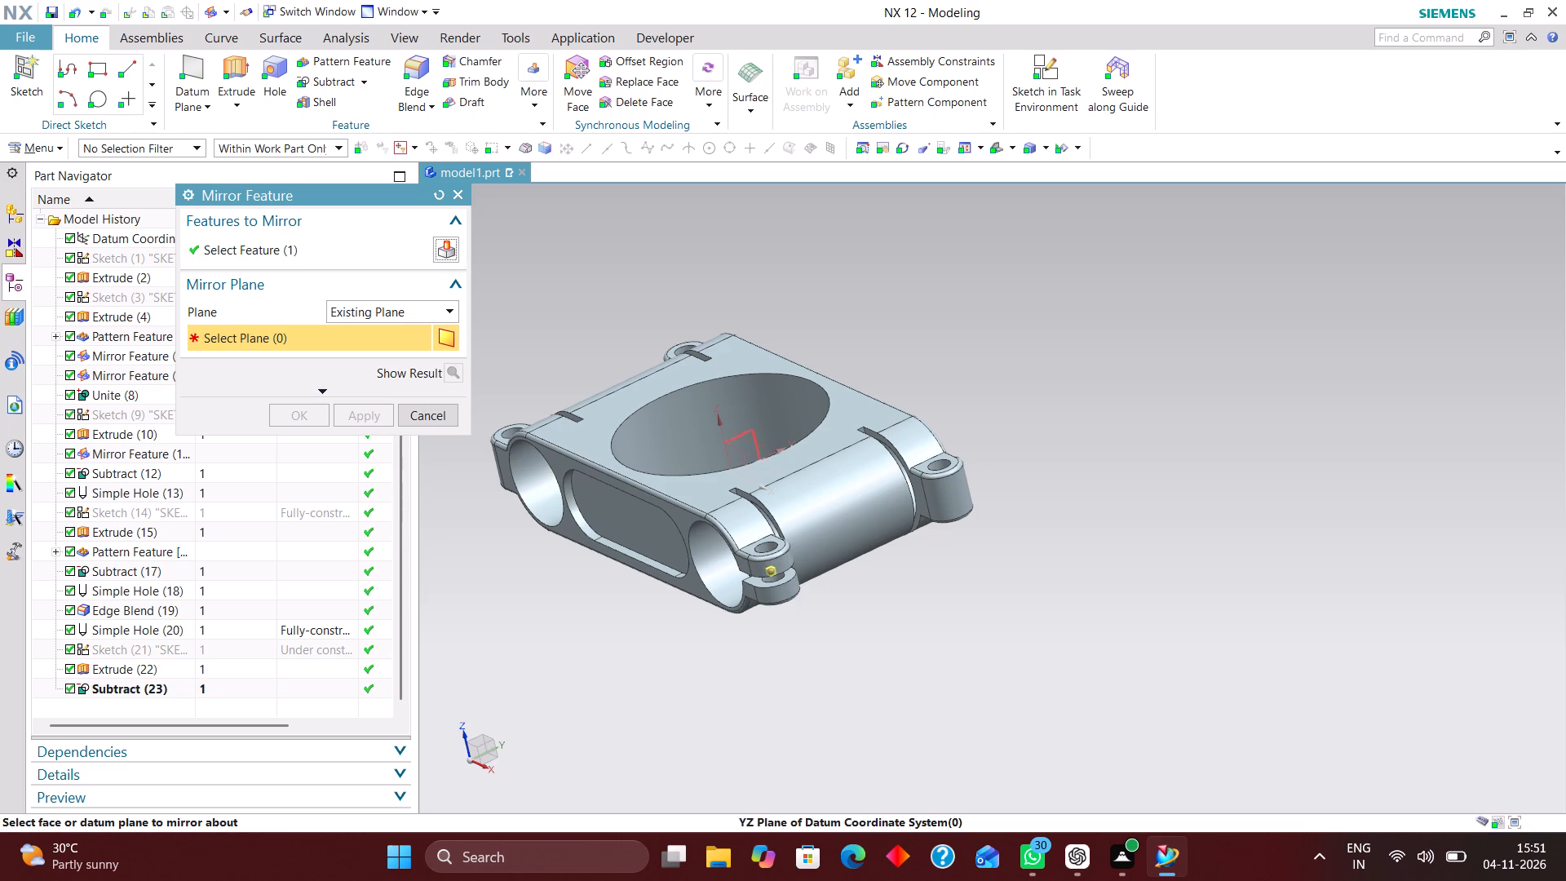
scroll(741, 445, up, 6)
click(717, 529)
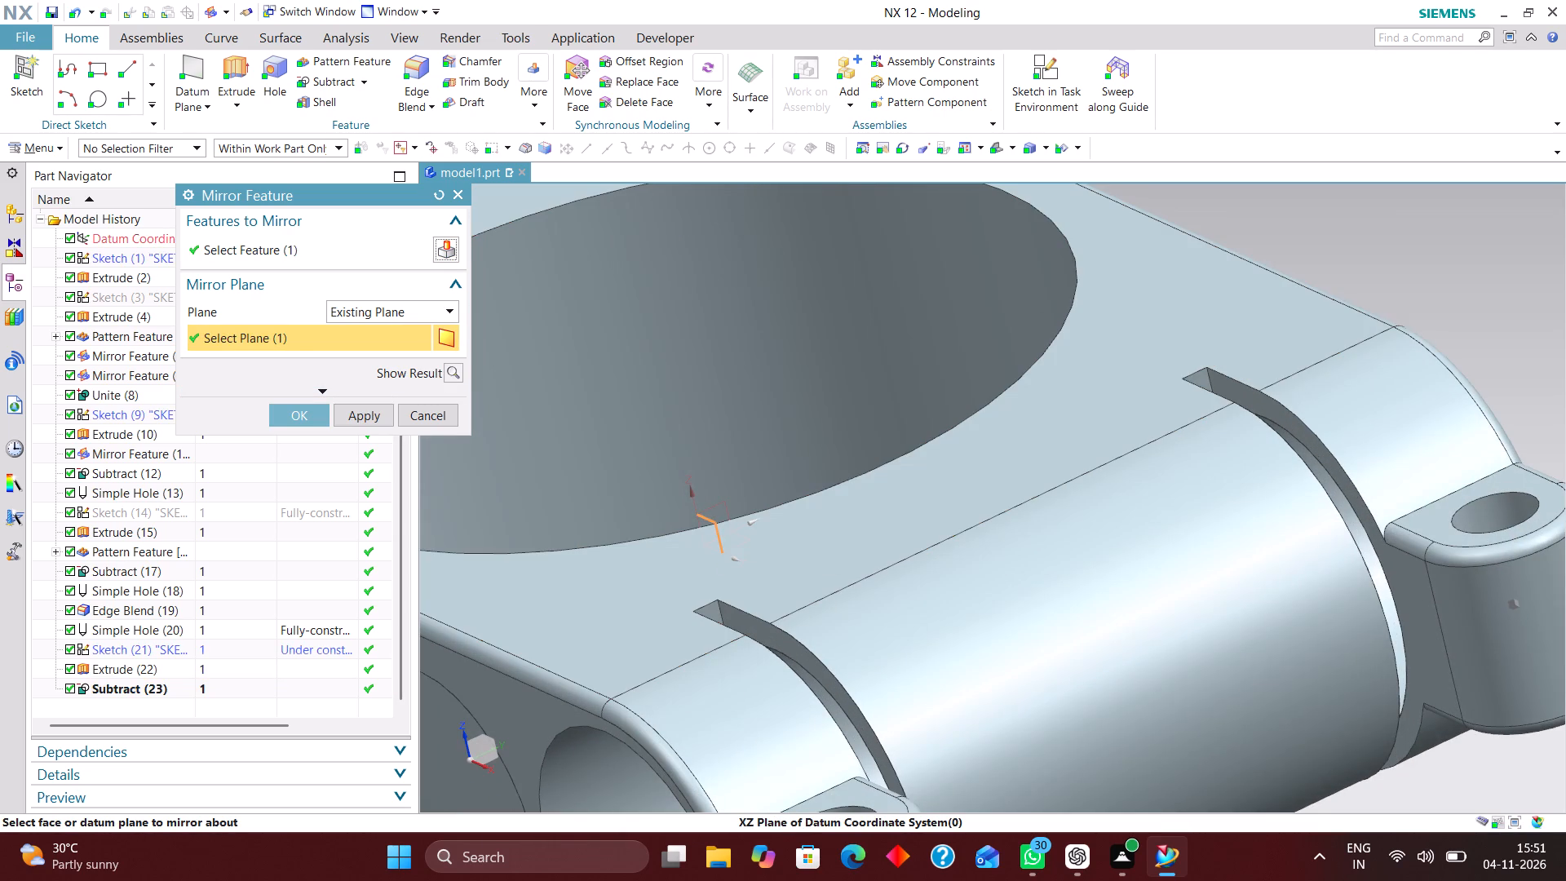
scroll(904, 411, down, 3)
click(310, 420)
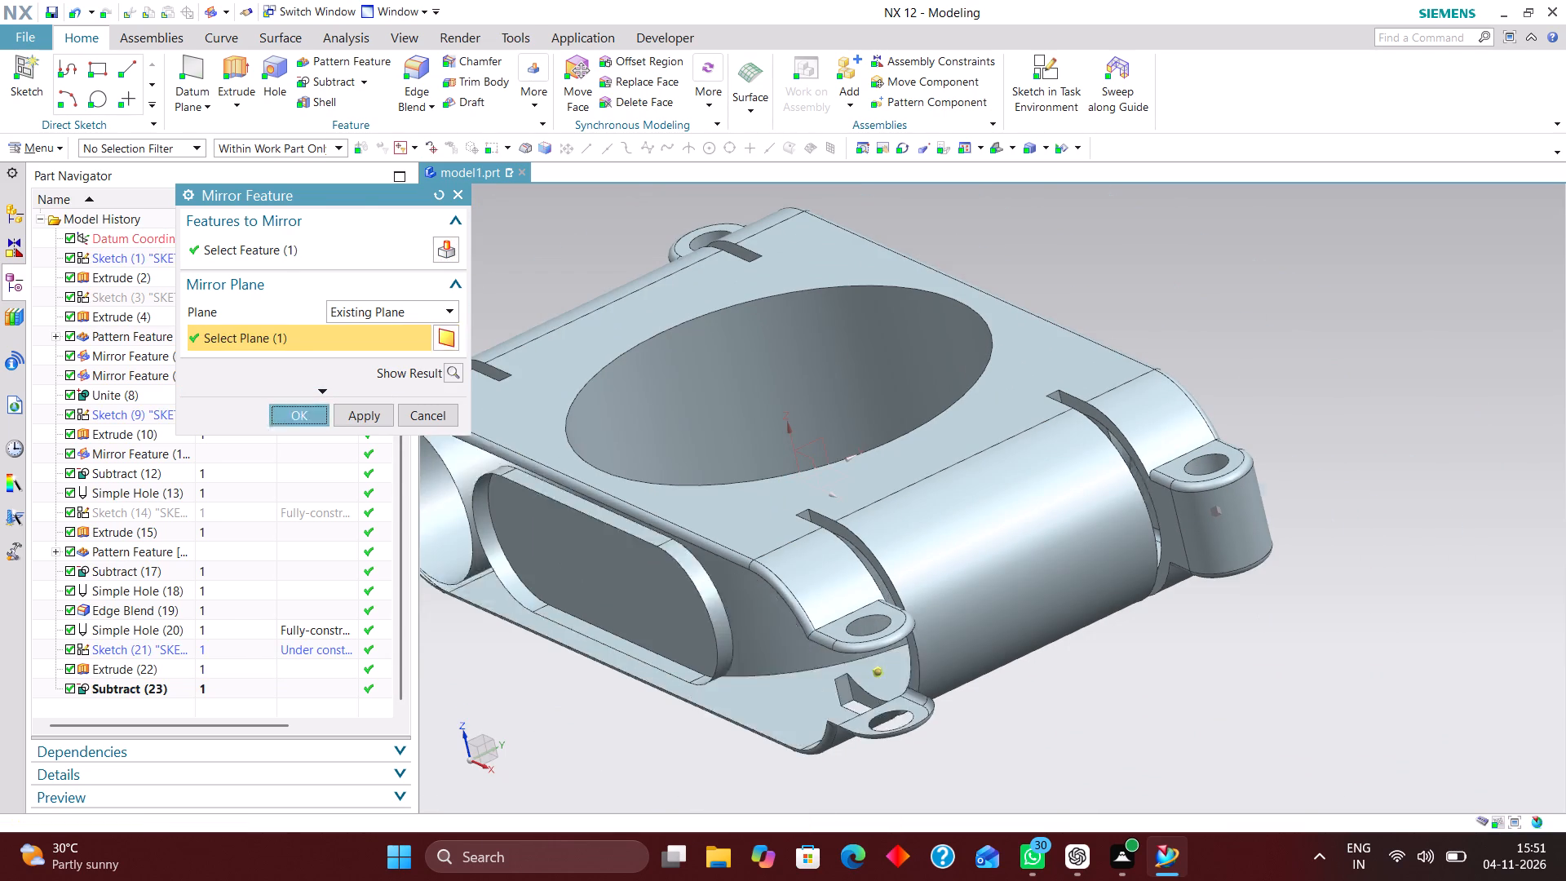
Reorder the model history so the block's mirror feature comes before the lug-slot subtraction.
middle_drag(1182, 688, 1219, 659)
scroll(422, 668, down, 3)
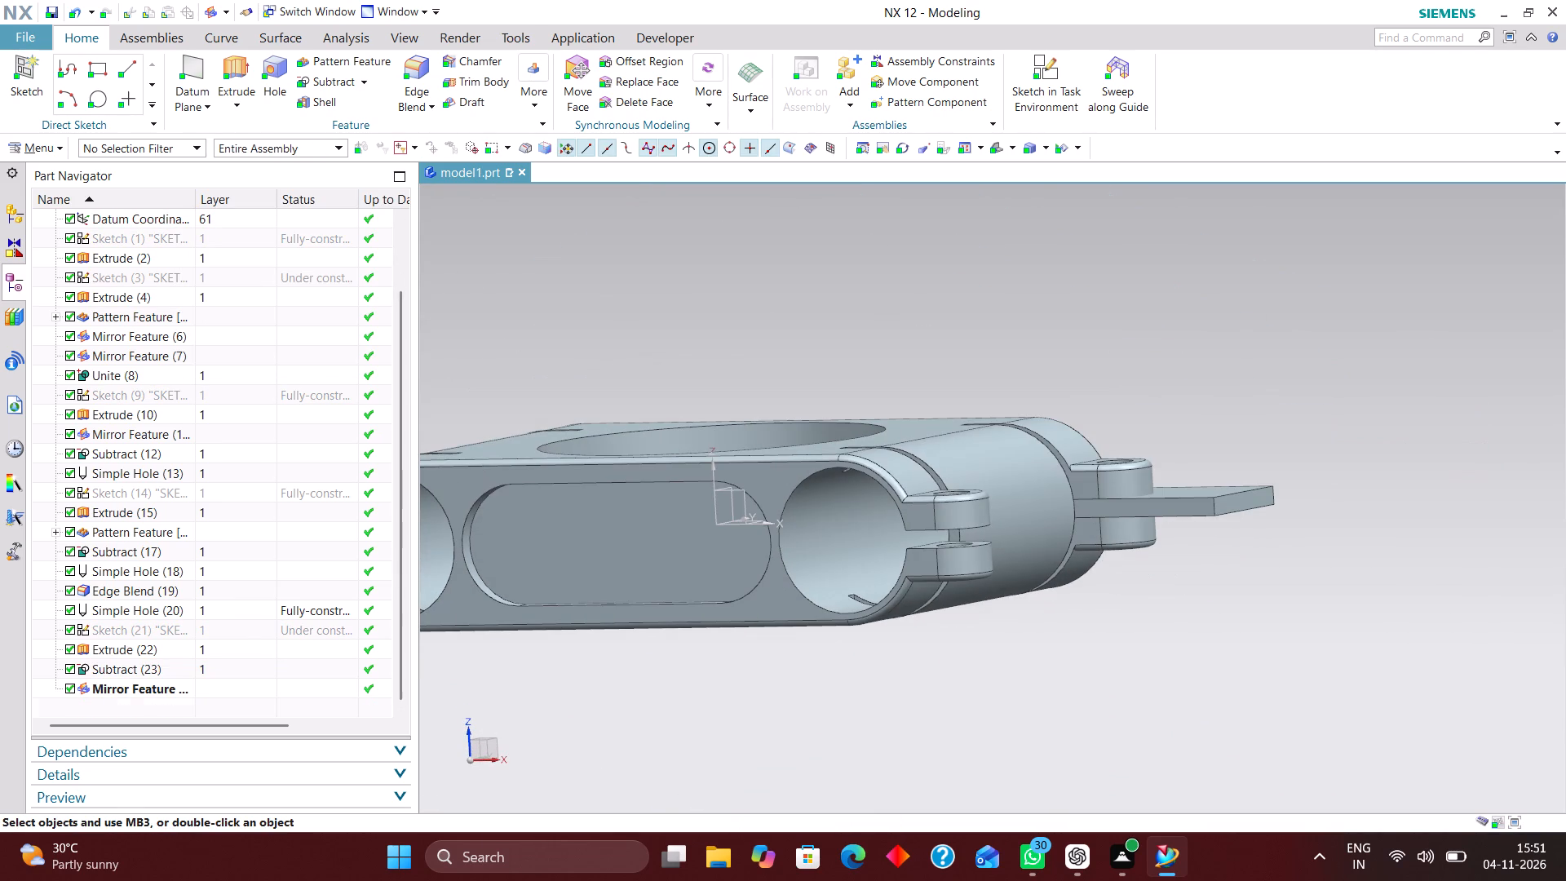
drag(216, 689, 222, 667)
Edit the lug-slot subtraction with rollback and add the mirrored block as a second tool body.
click(243, 693)
right_click(243, 693)
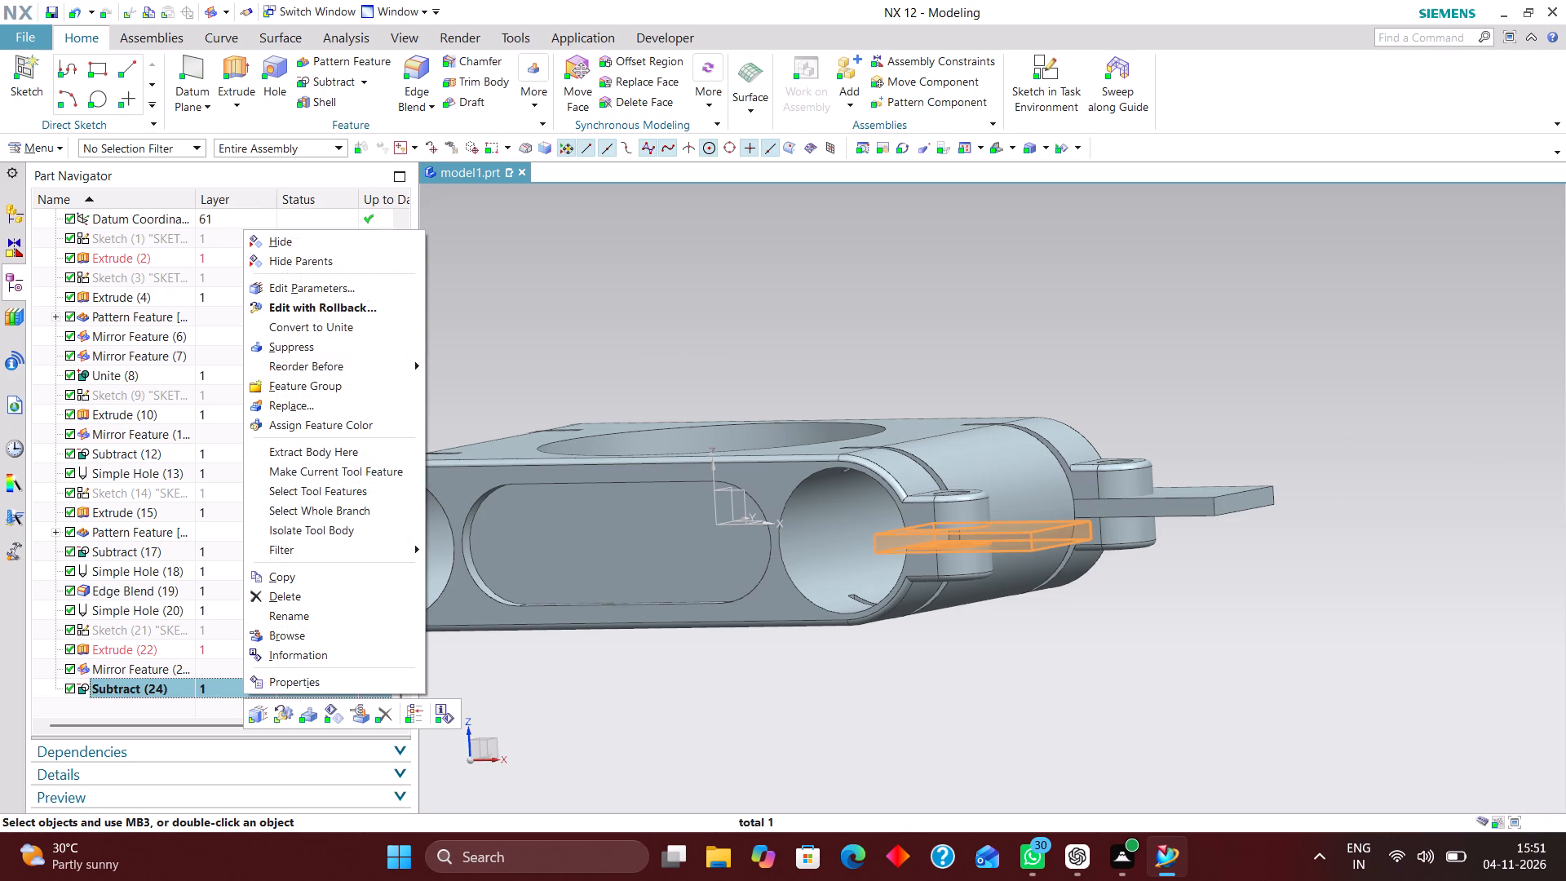
click(338, 311)
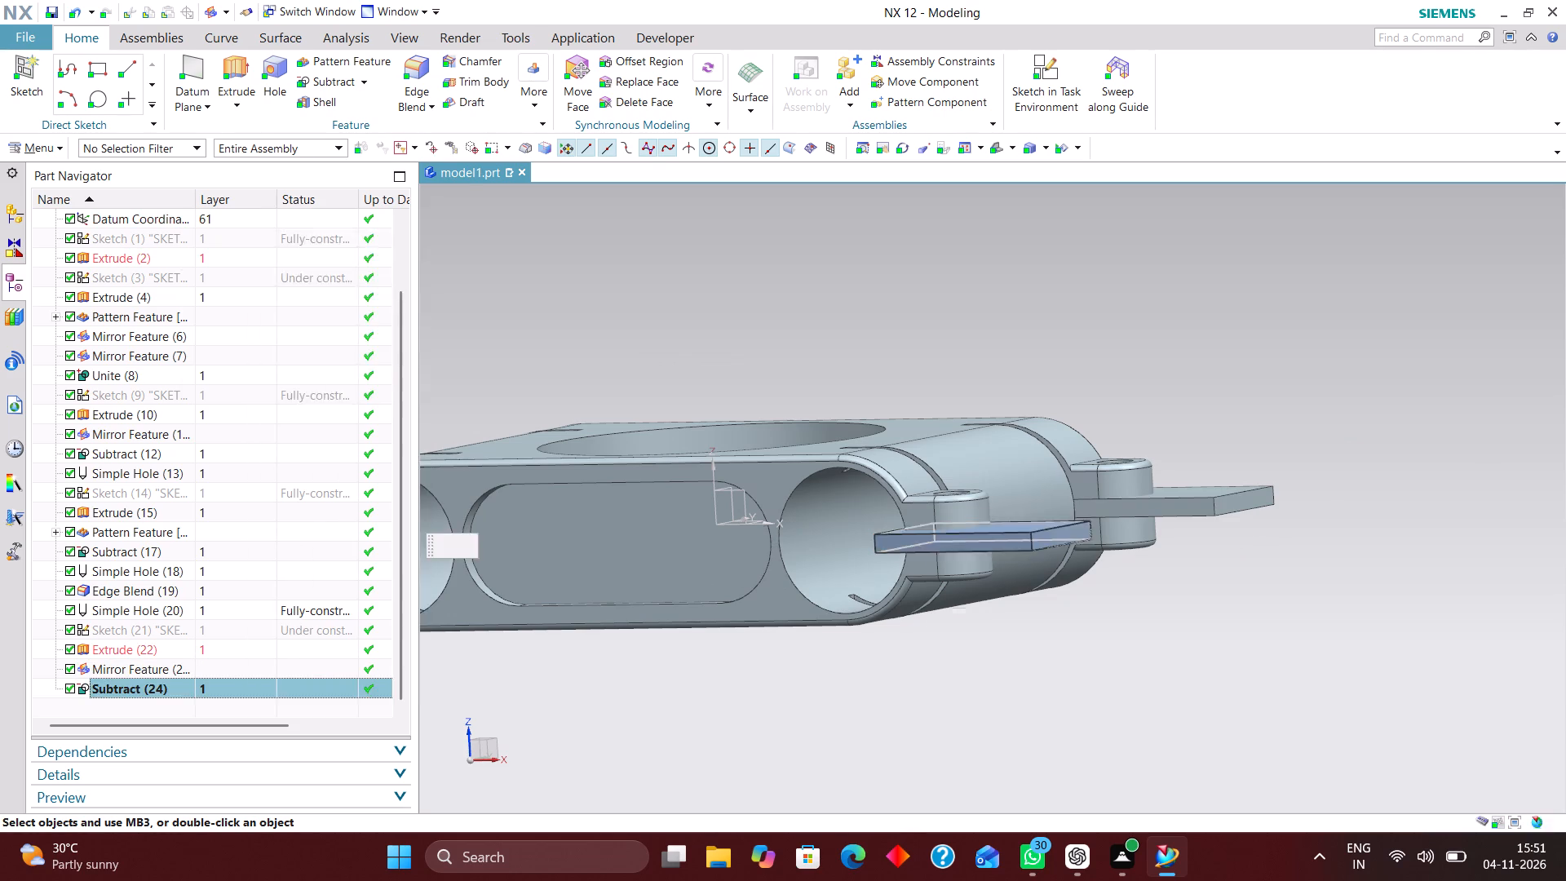
click(331, 317)
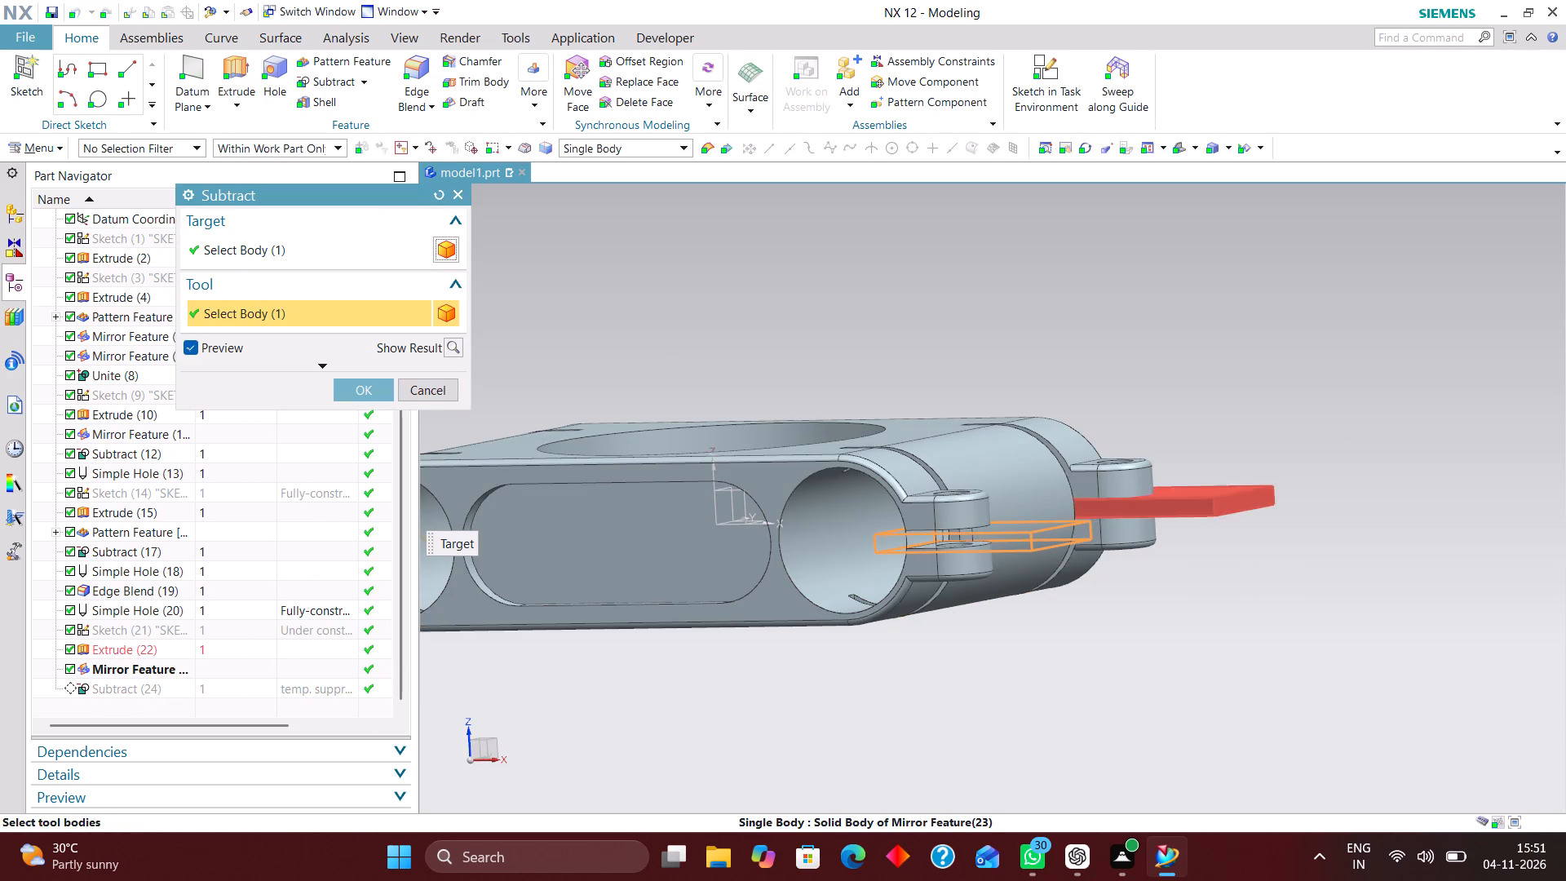
click(1208, 499)
click(365, 388)
Examine the carriage from several angles, including straight front and top views, to check the two slotted lugs.
middle_drag(1355, 477, 1351, 515)
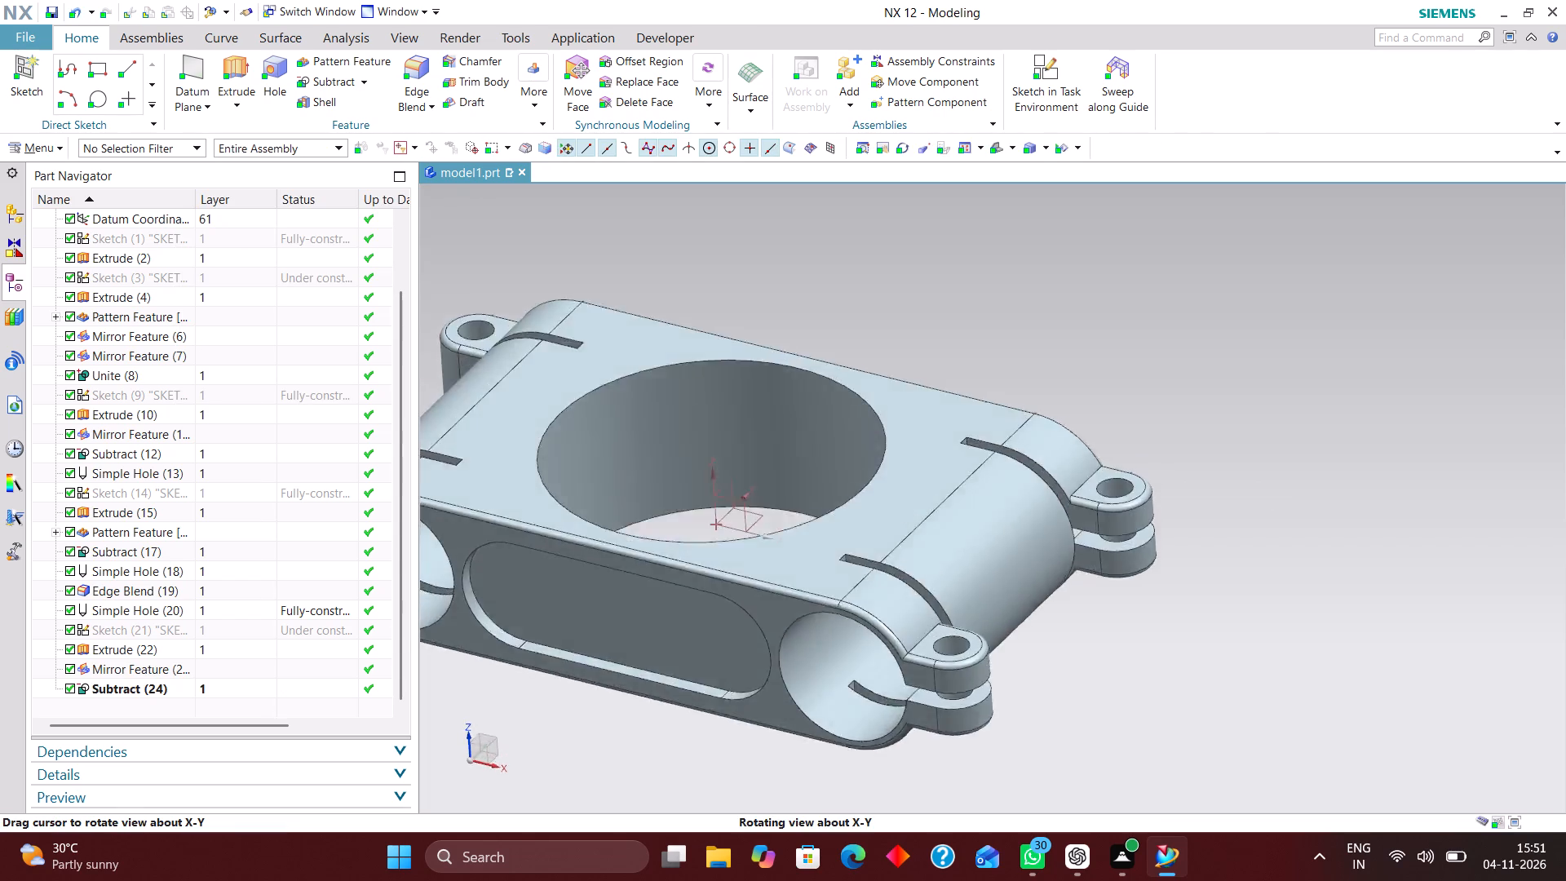
middle_drag(1351, 515, 1351, 480)
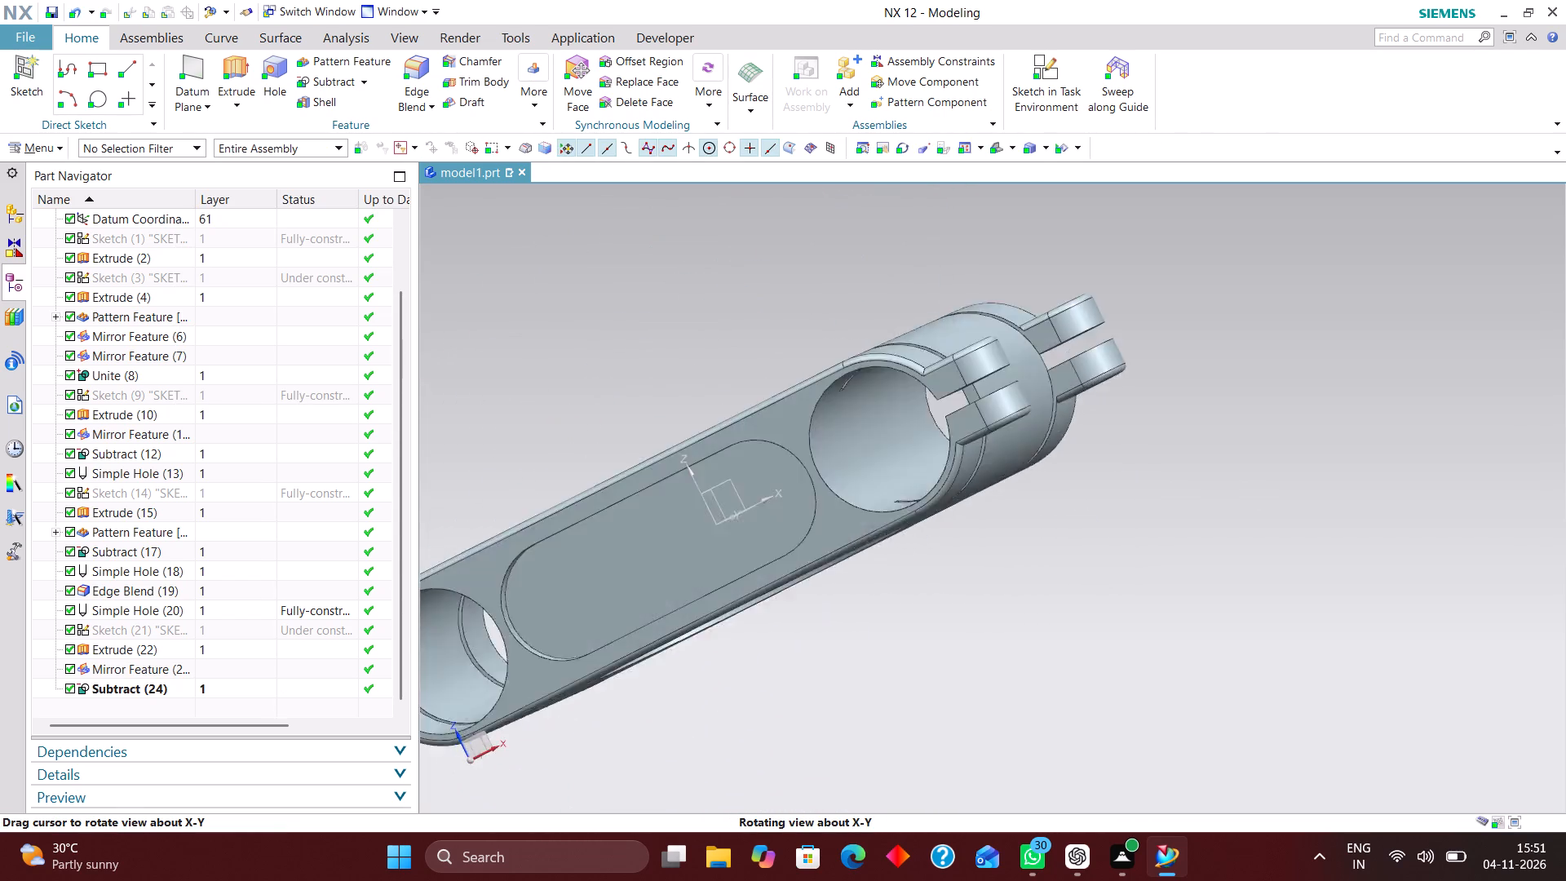
middle_drag(1351, 480, 1396, 483)
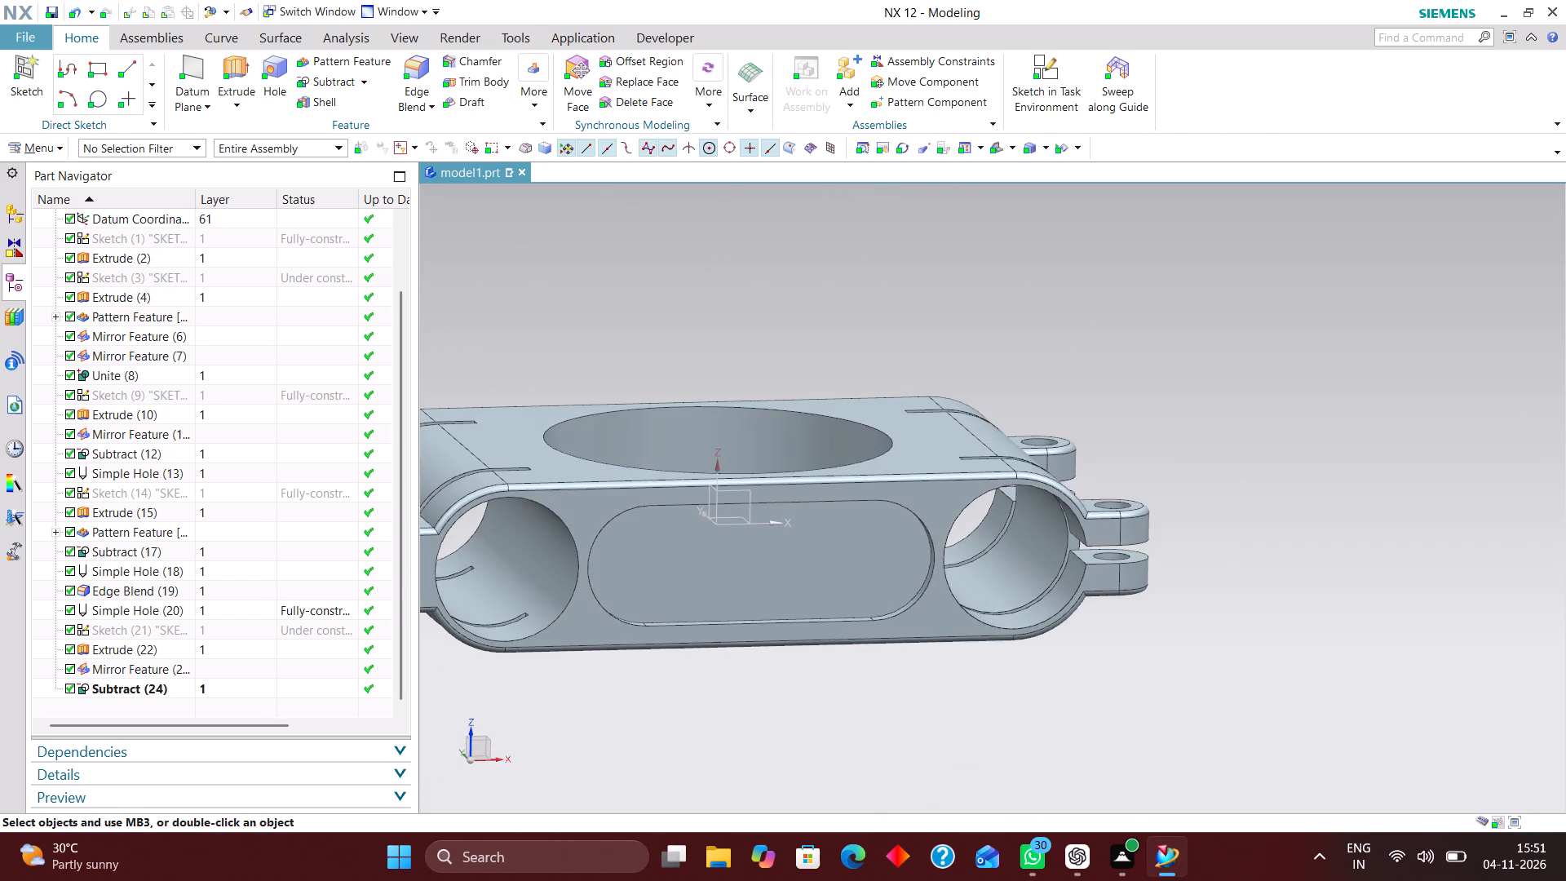
scroll(1478, 459, down, 4)
scroll(1462, 483, up, 3)
middle_drag(1471, 476, 1435, 492)
scroll(1469, 488, down, 2)
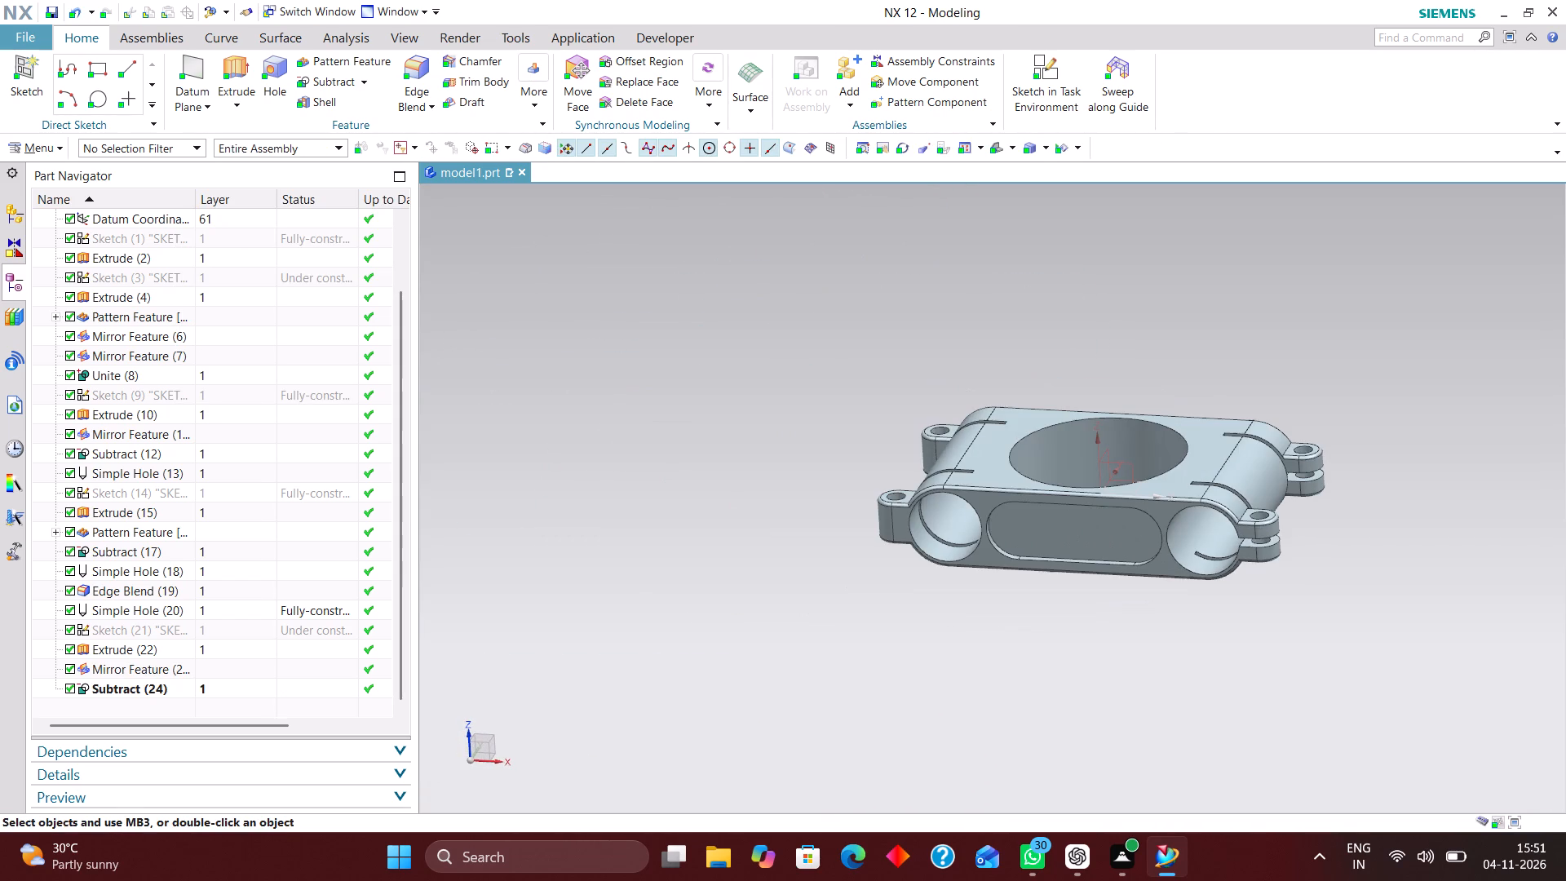
scroll(876, 476, up, 2)
middle_drag(887, 419, 907, 416)
scroll(877, 467, down, 2)
scroll(1257, 495, up, 2)
middle_drag(1385, 537, 1391, 530)
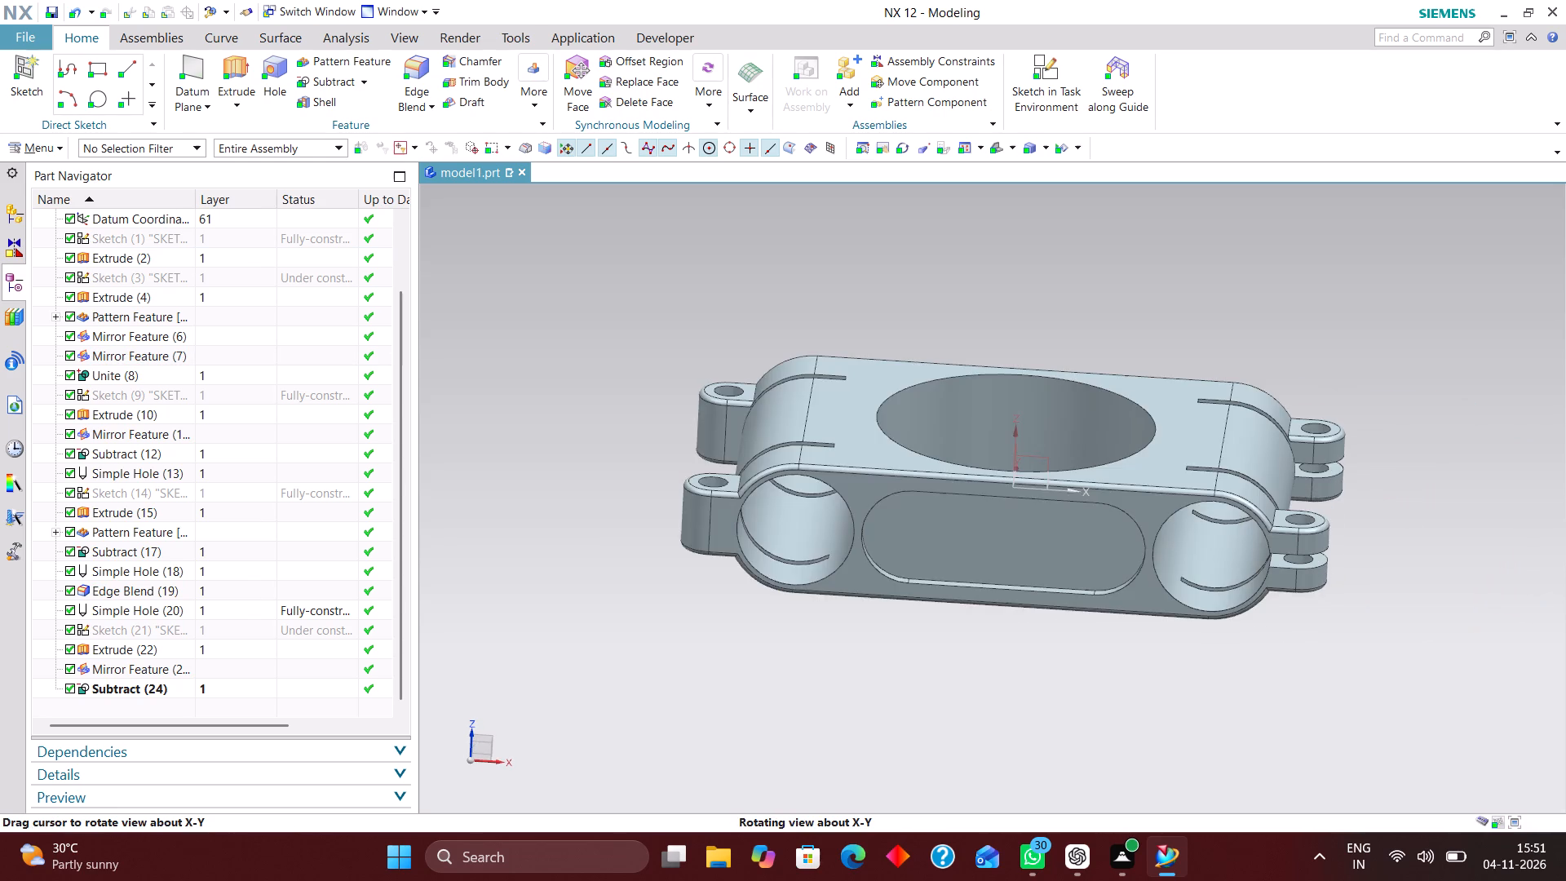
middle_drag(1391, 530, 1407, 517)
scroll(1406, 516, up, 1)
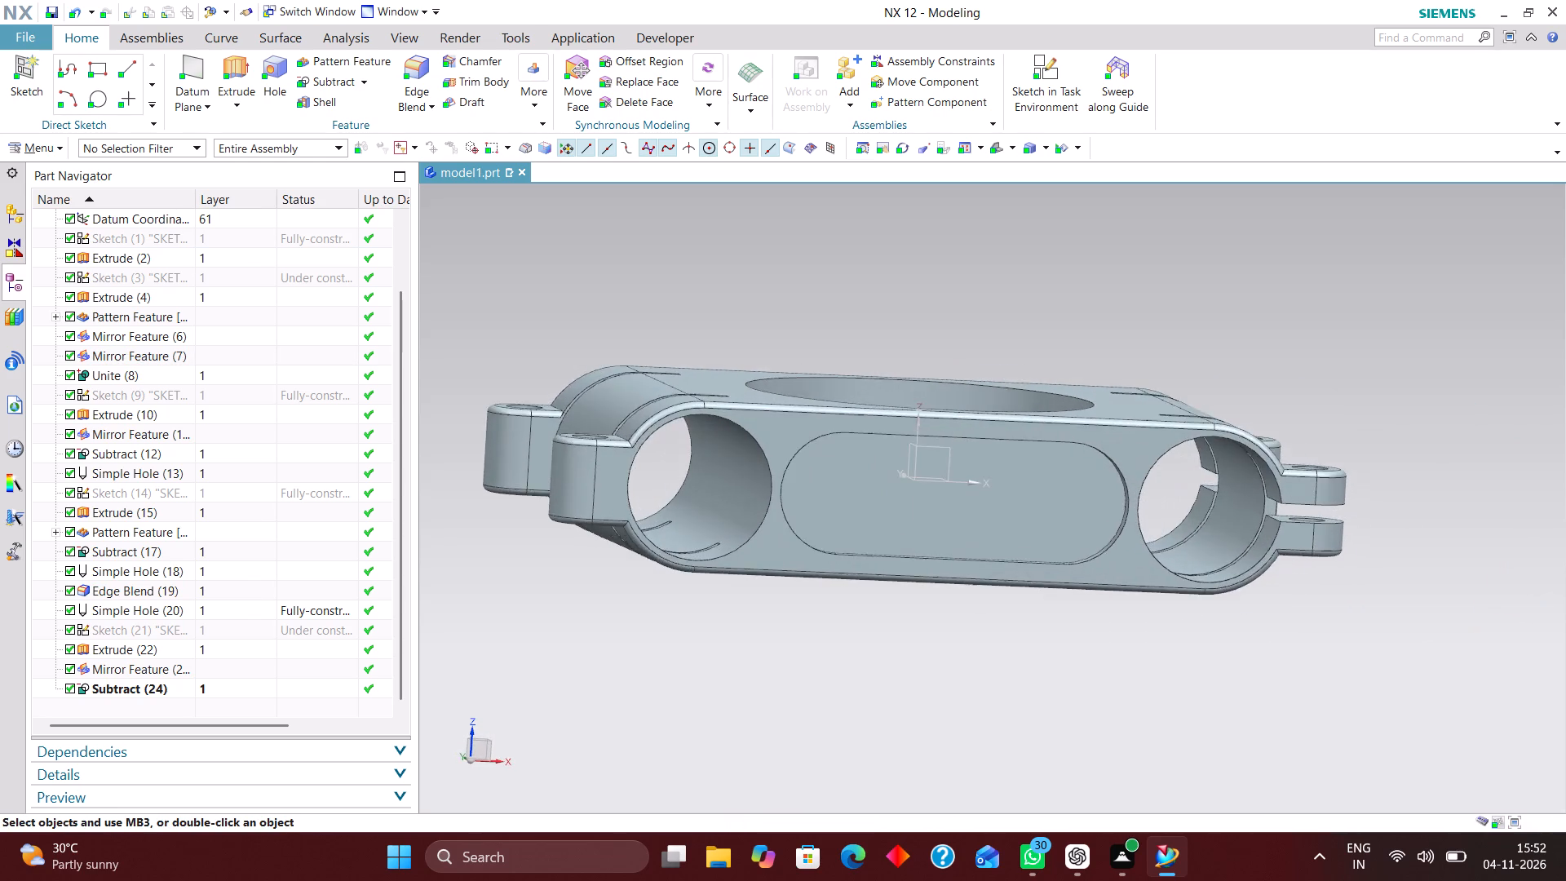
right_drag(1385, 421, 1192, 423)
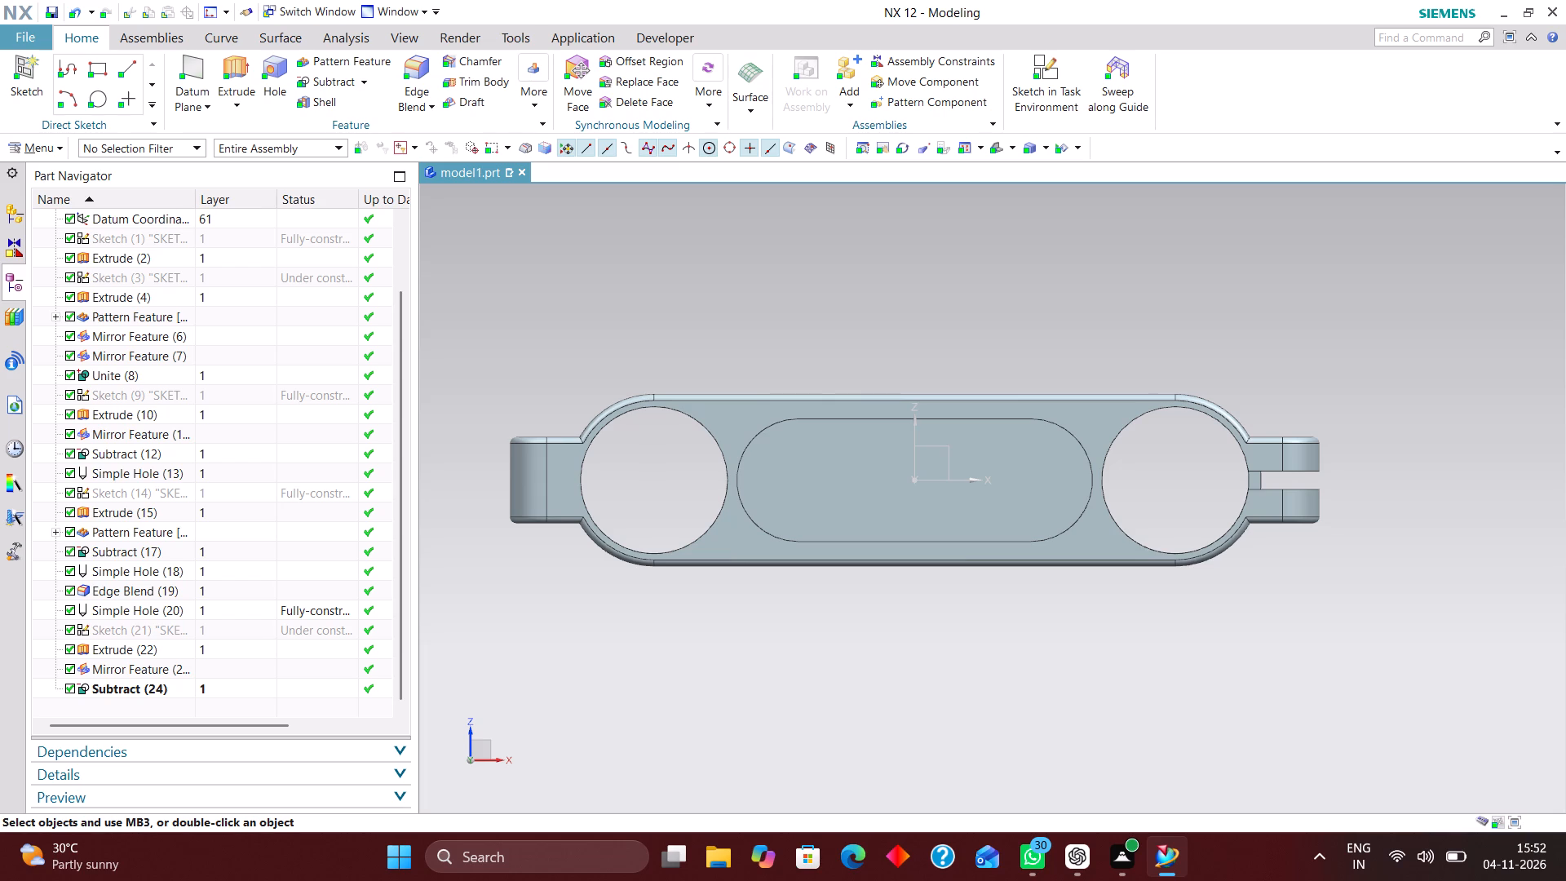
middle_drag(1382, 555, 1378, 635)
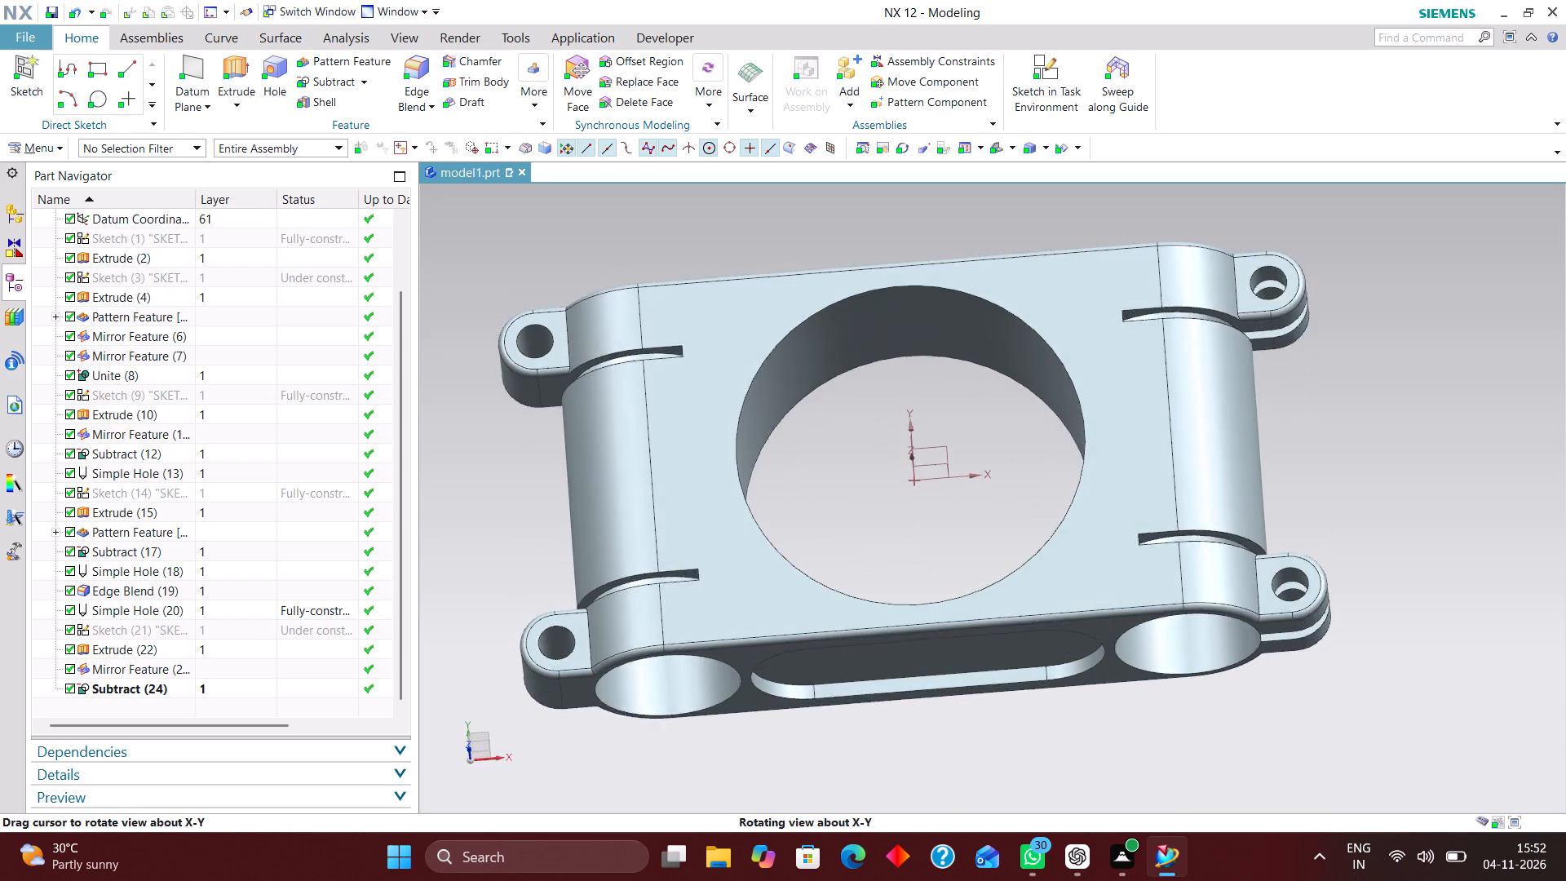
middle_drag(1378, 635, 1369, 652)
right_drag(1387, 551, 1362, 560)
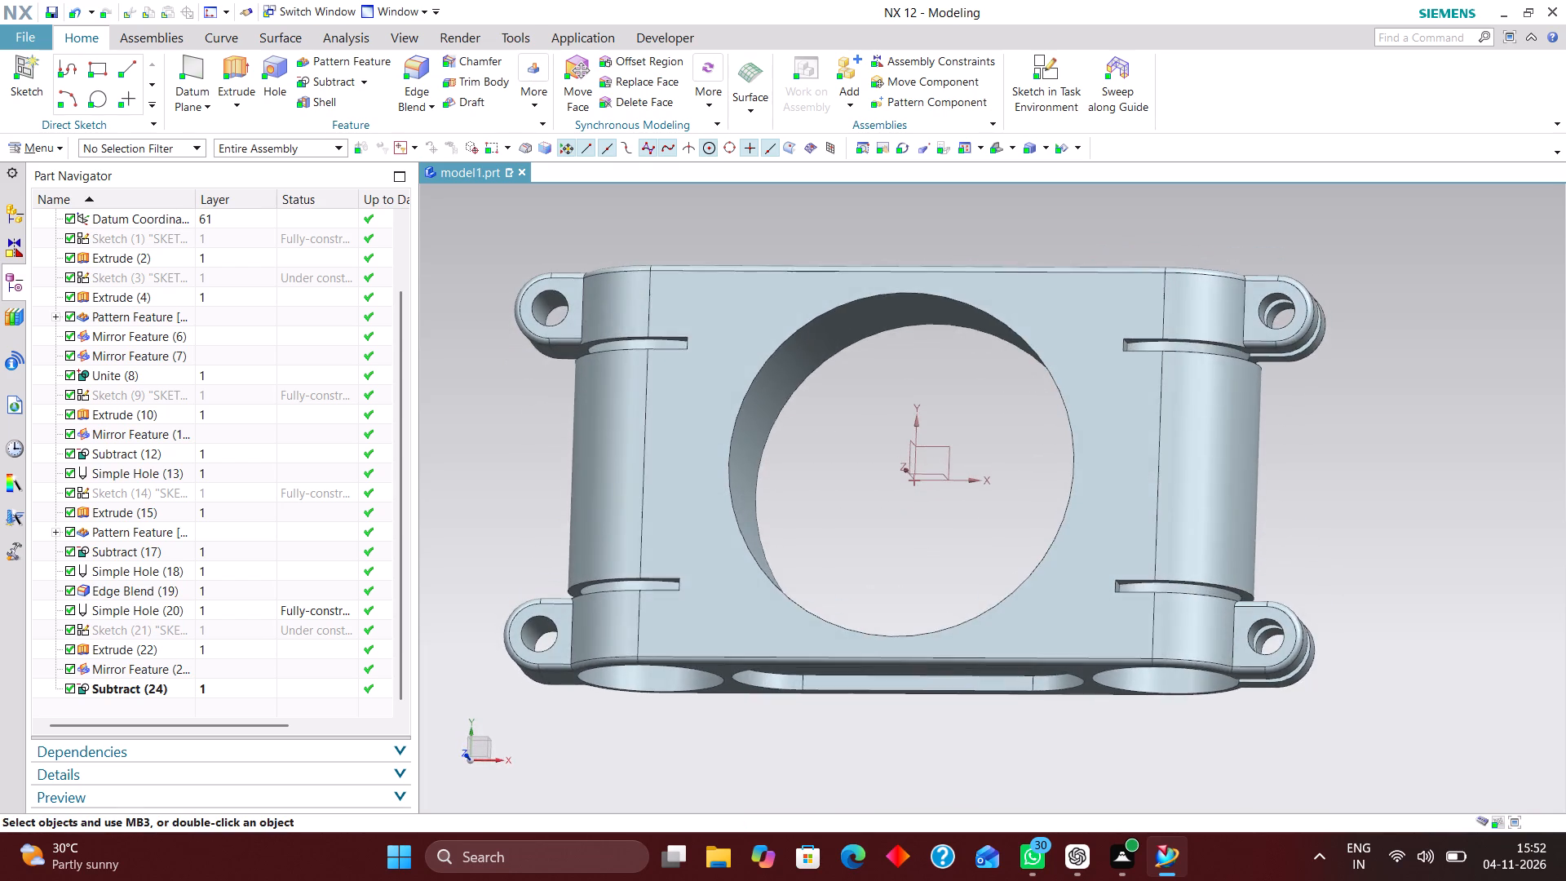
right_drag(1362, 560, 1314, 561)
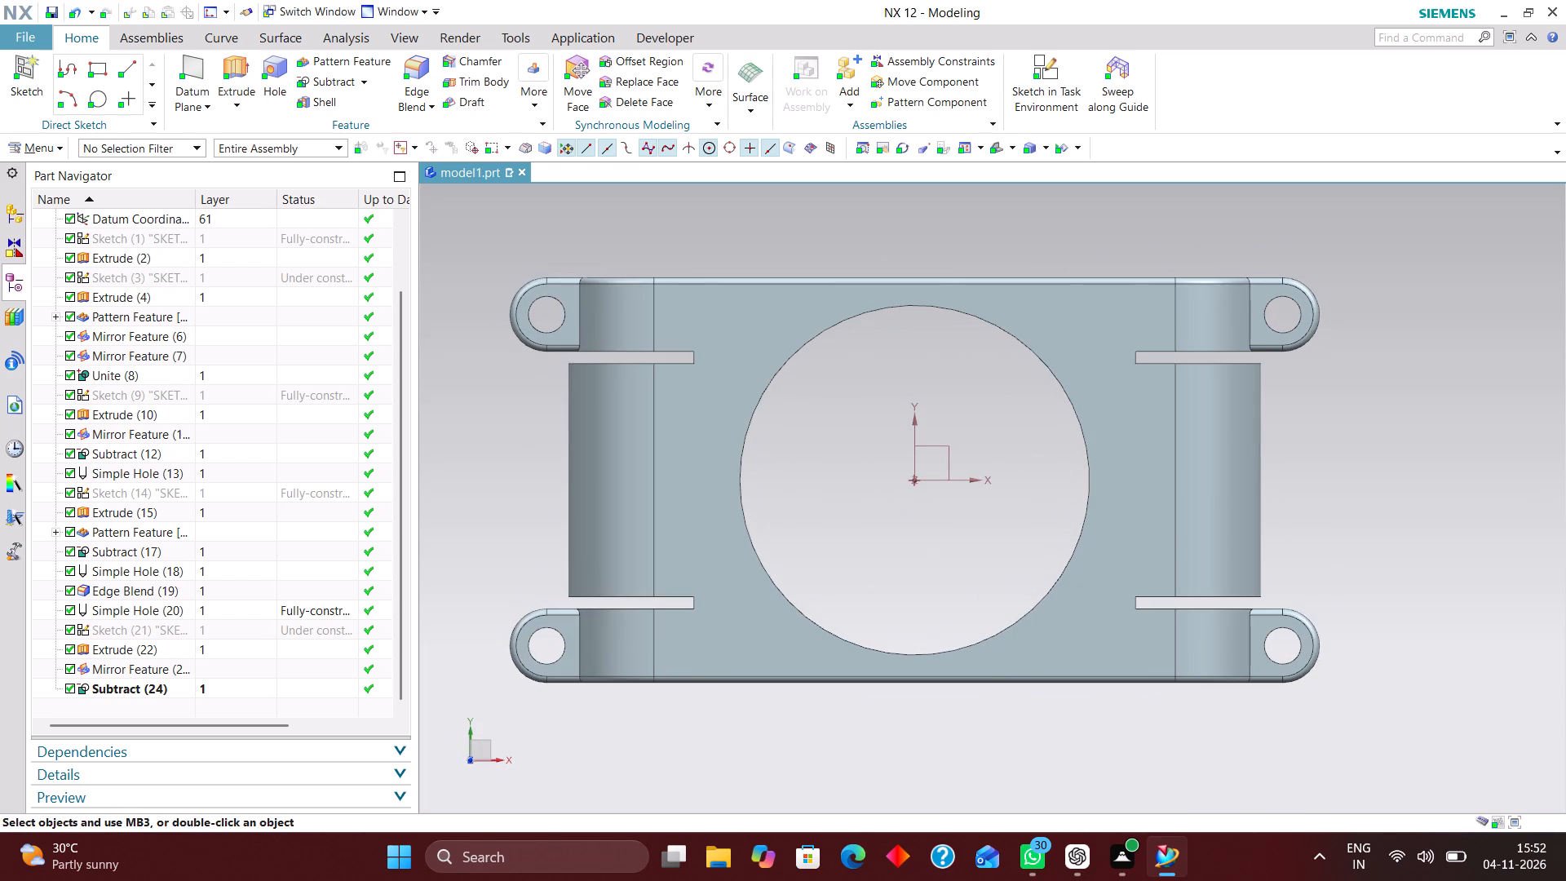
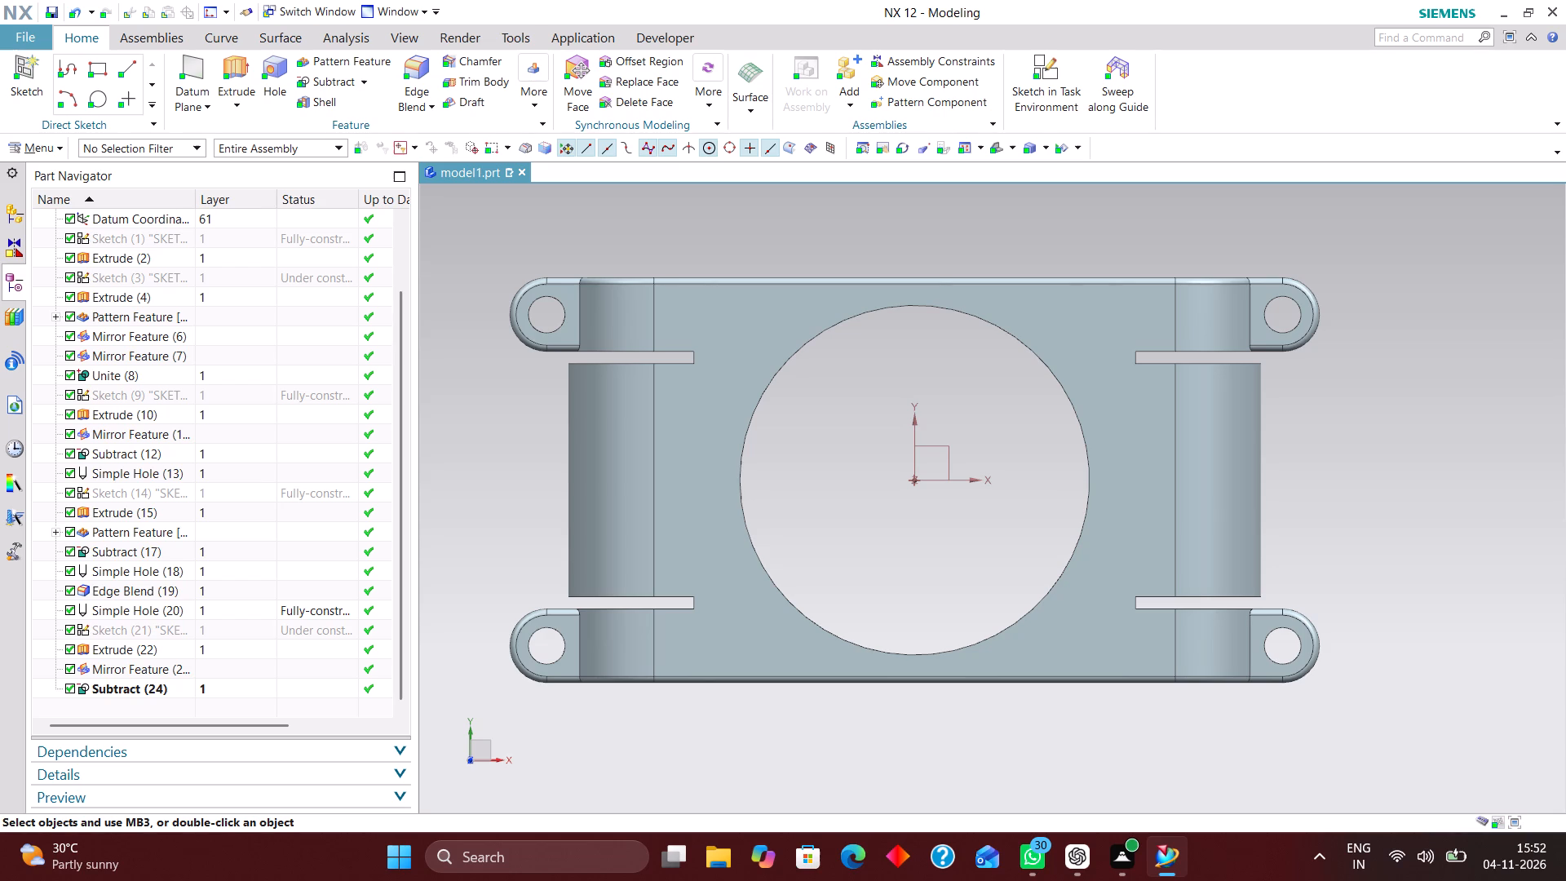
Roll the model history back to the block's mirror feature, just before the lug-slot subtraction.
scroll(950, 483, down, 4)
scroll(950, 506, up, 6)
middle_drag(959, 634, 984, 552)
scroll(975, 531, down, 5)
middle_drag(1093, 621, 1064, 643)
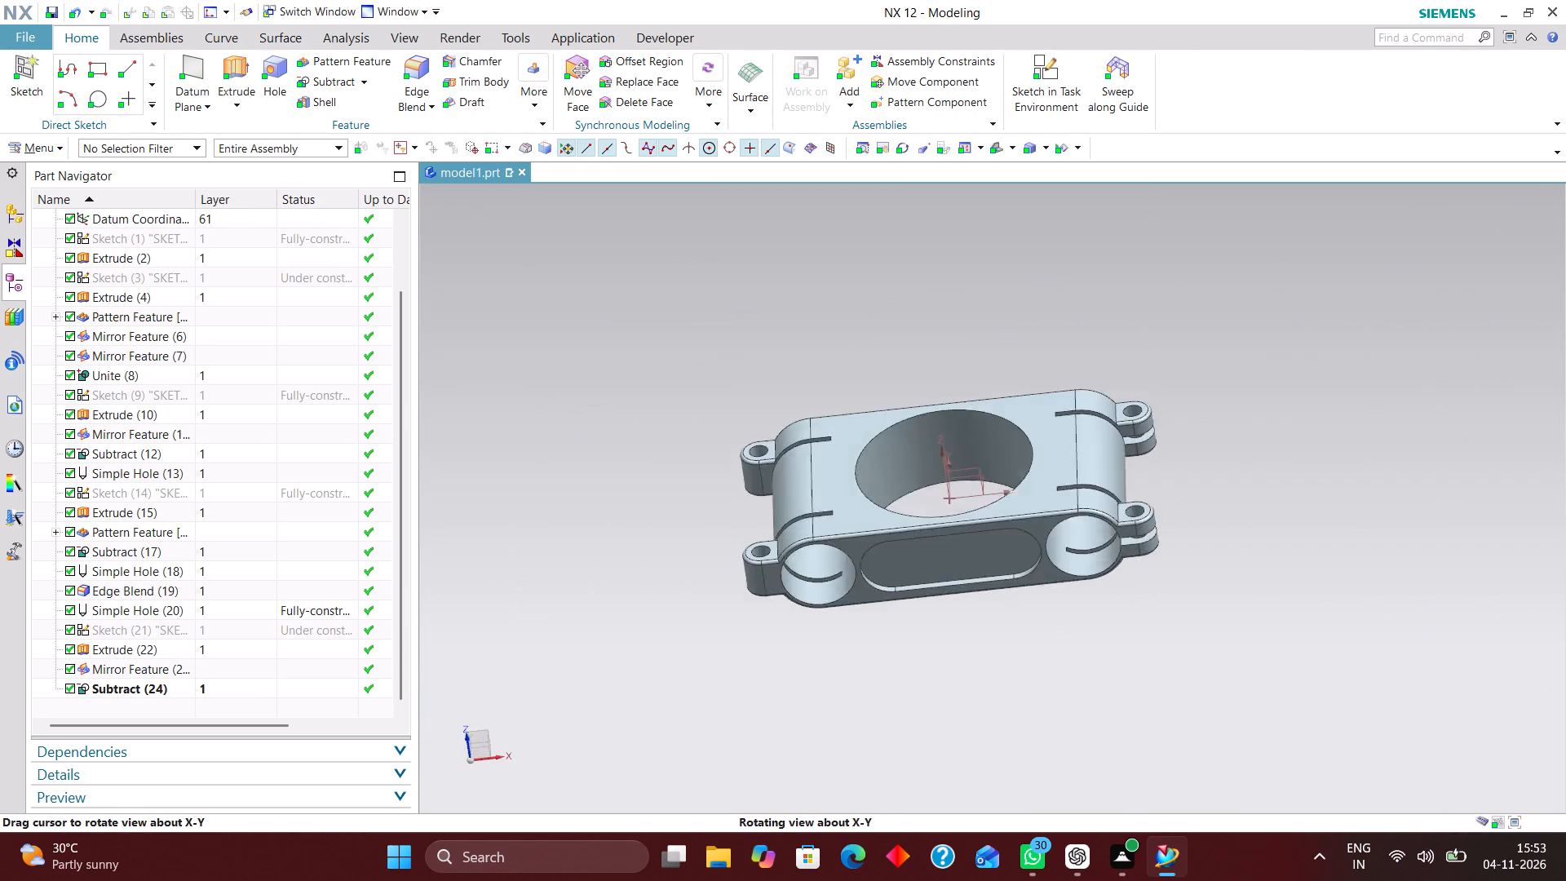
middle_drag(1064, 643, 1061, 648)
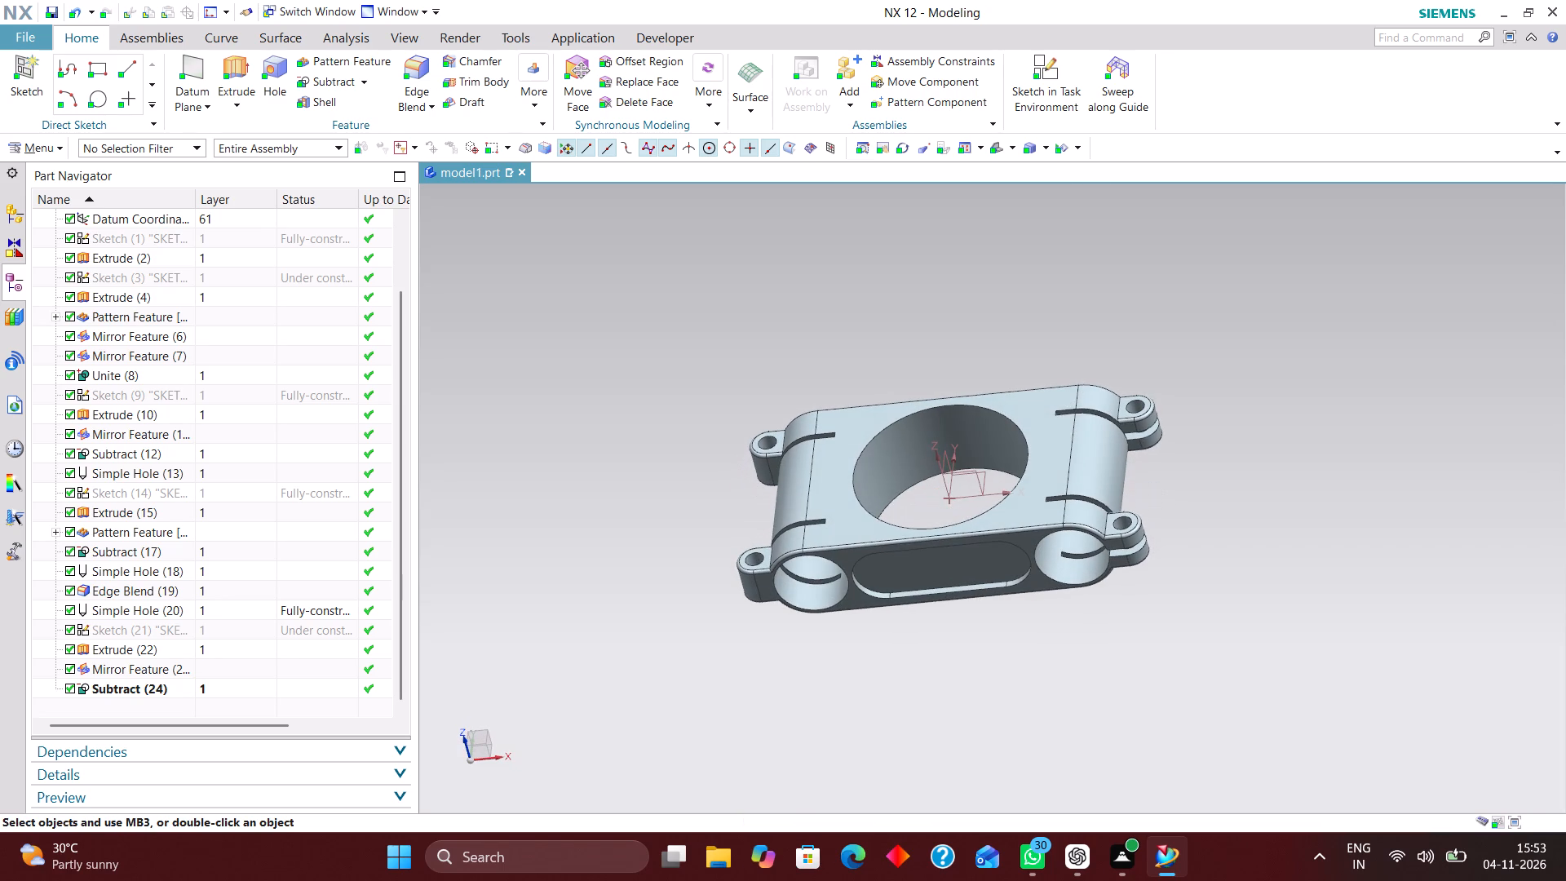
click(226, 663)
right_click(223, 666)
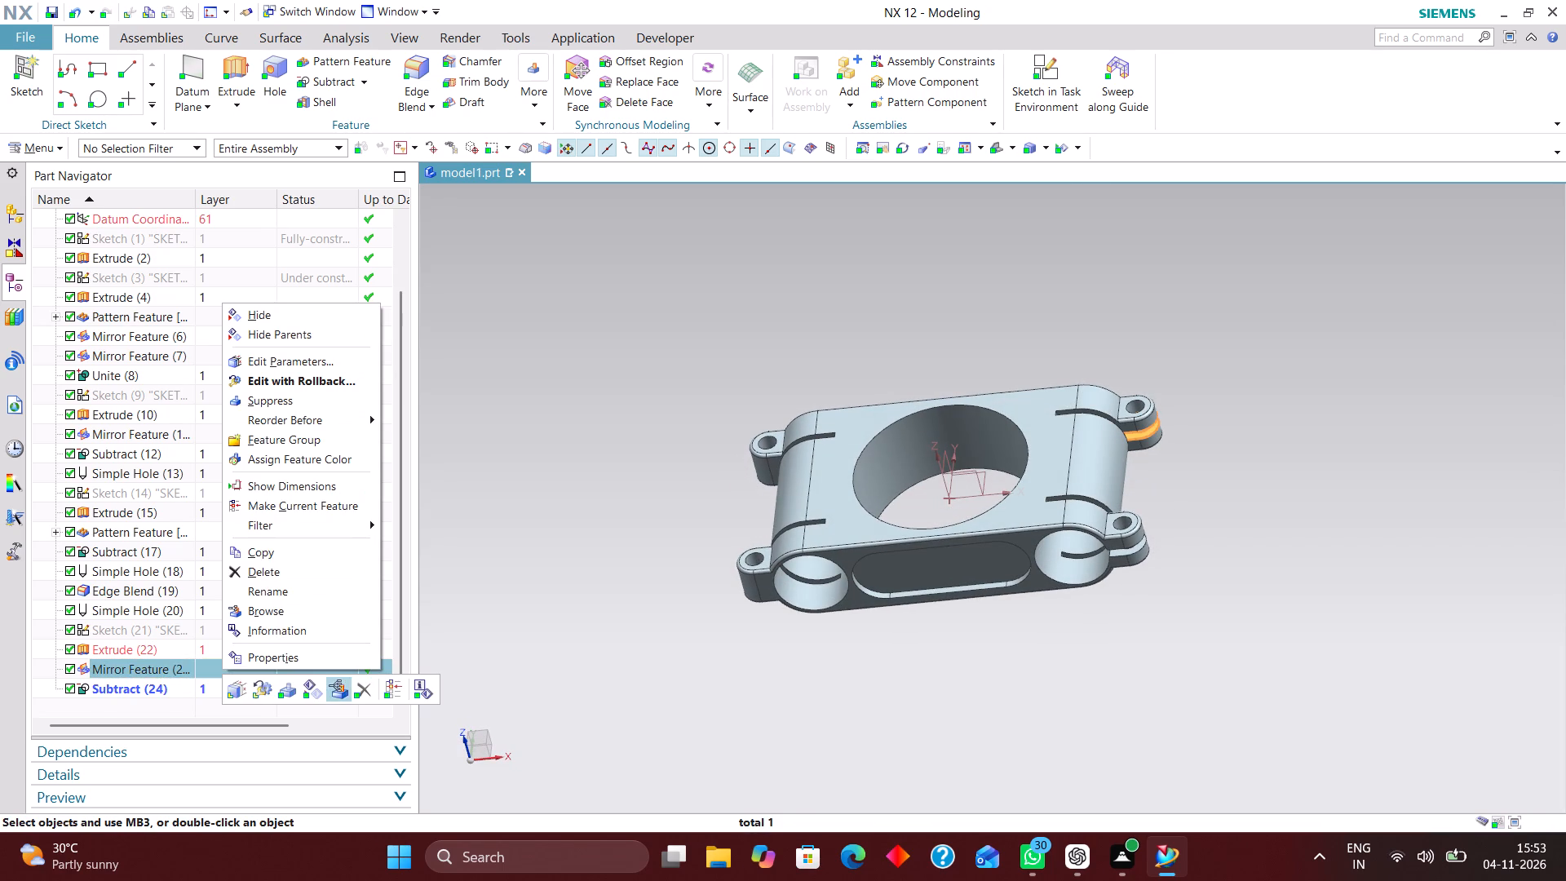
click(391, 686)
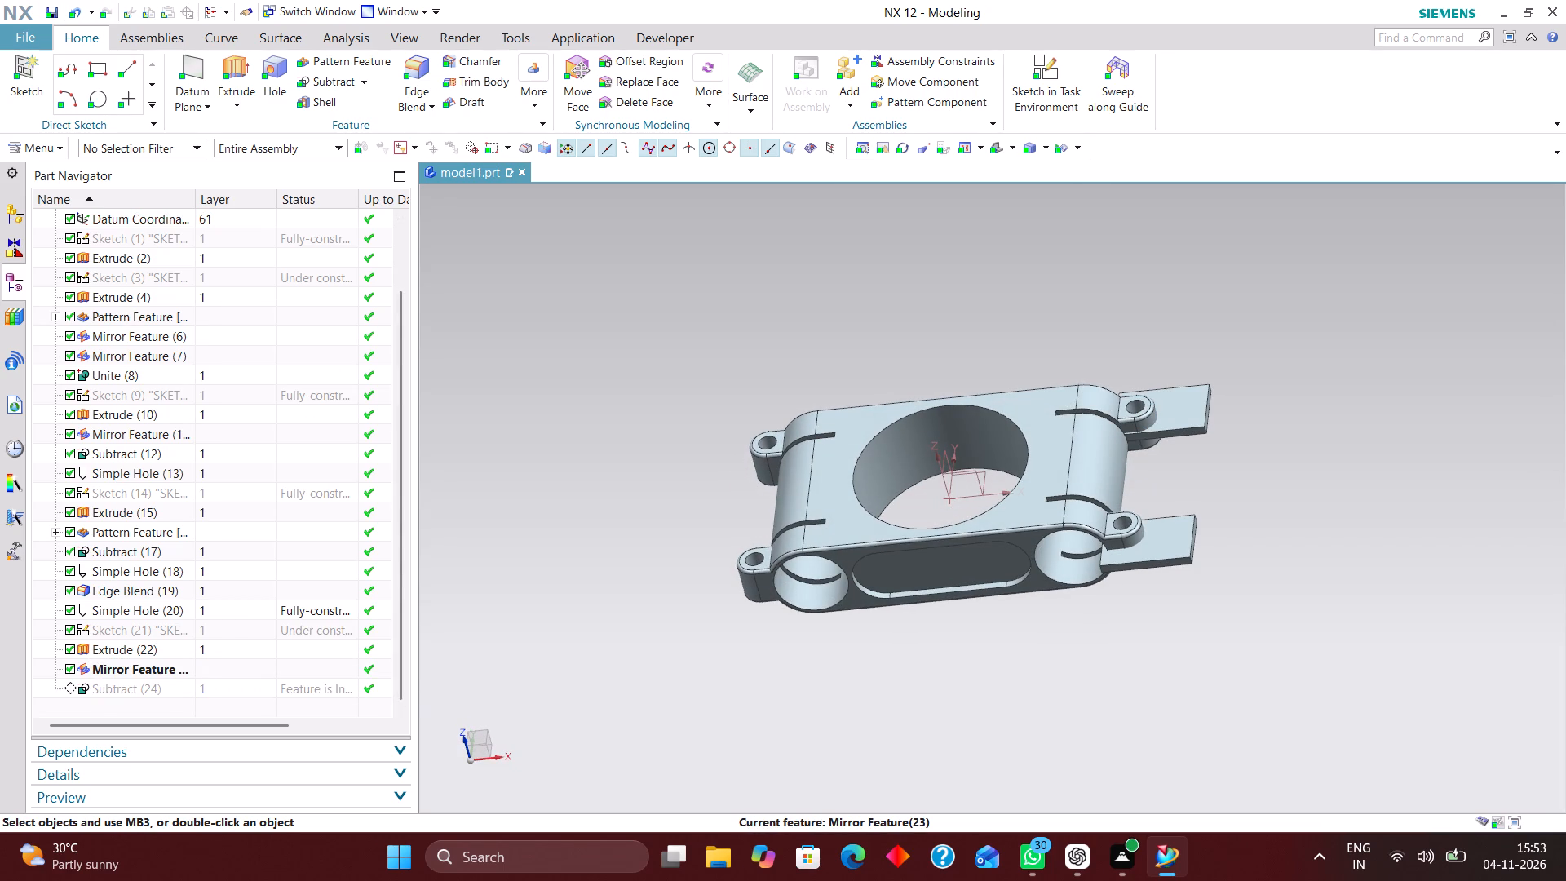
Mirror the original extruded lug-slot block across the YZ datum plane to the lug at the other end of the carriage.
click(718, 102)
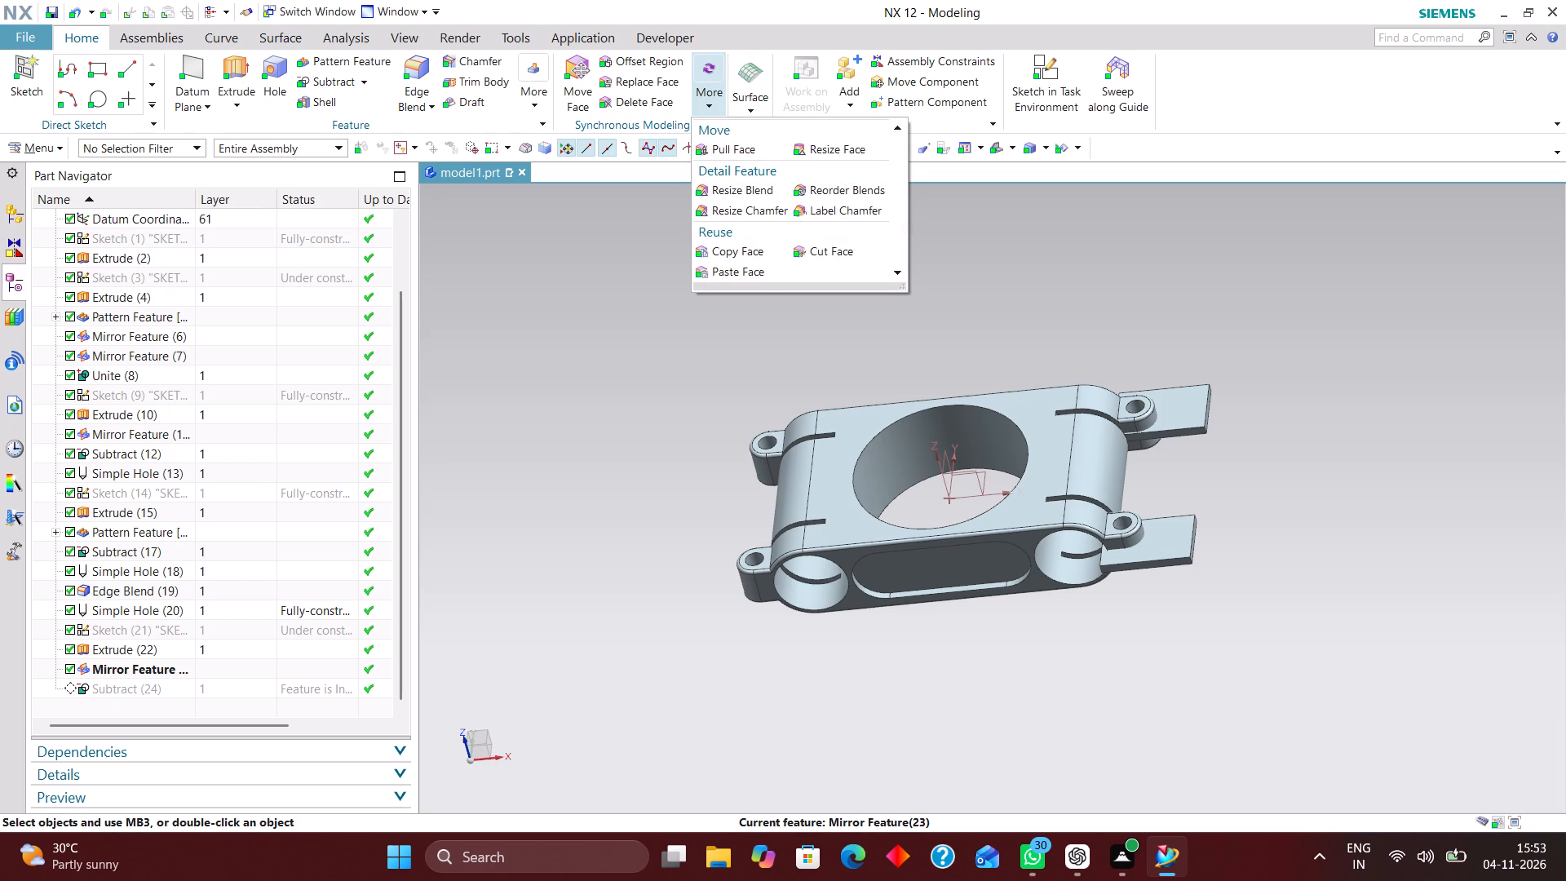
click(548, 98)
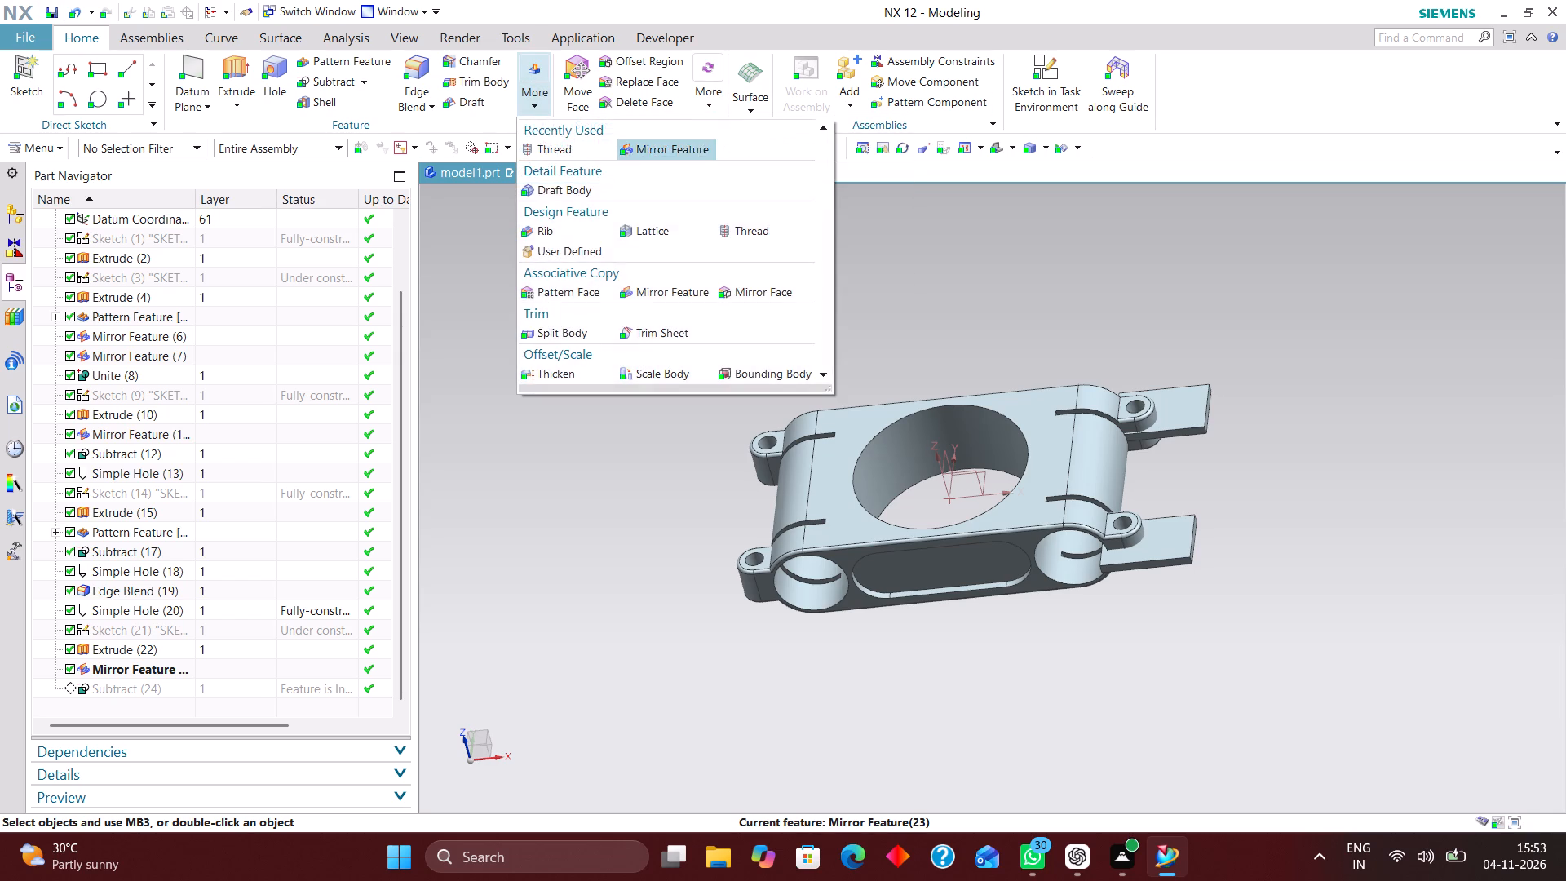
click(660, 151)
click(1170, 545)
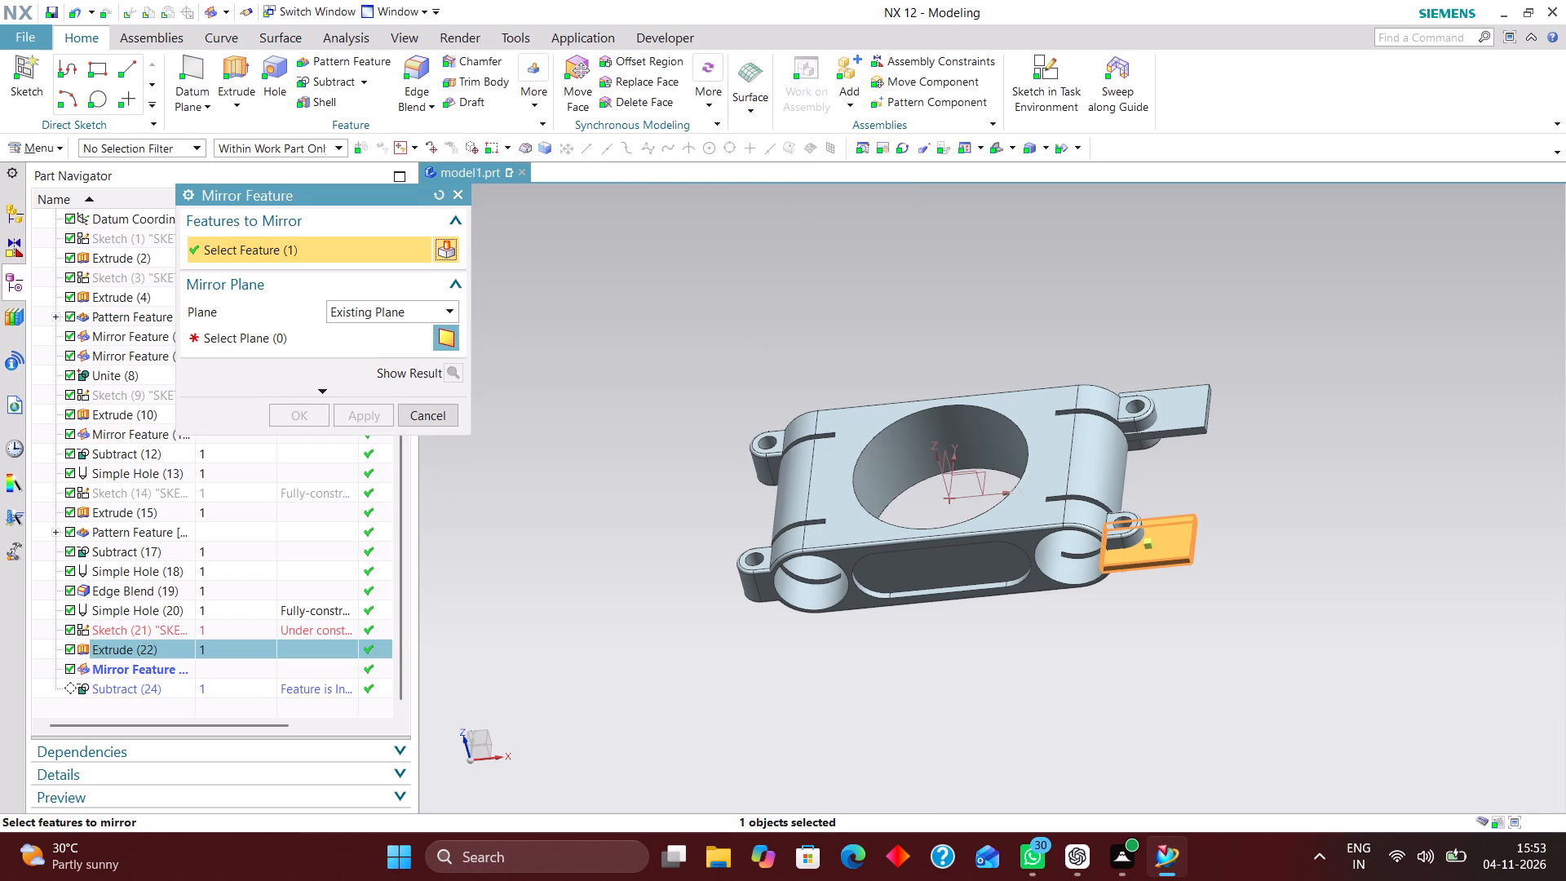
click(338, 339)
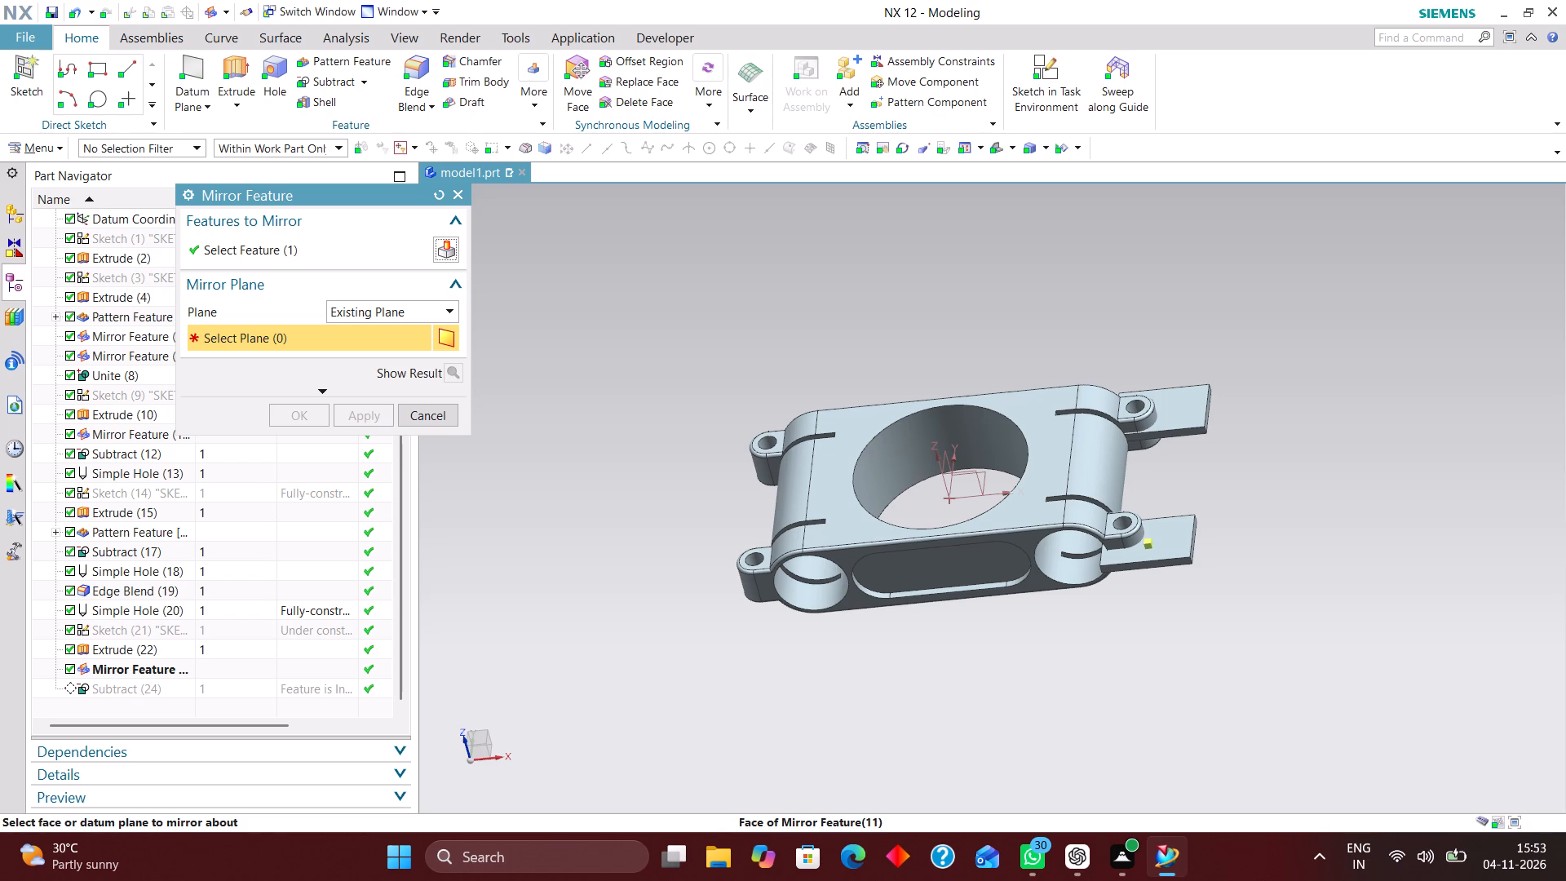
click(948, 455)
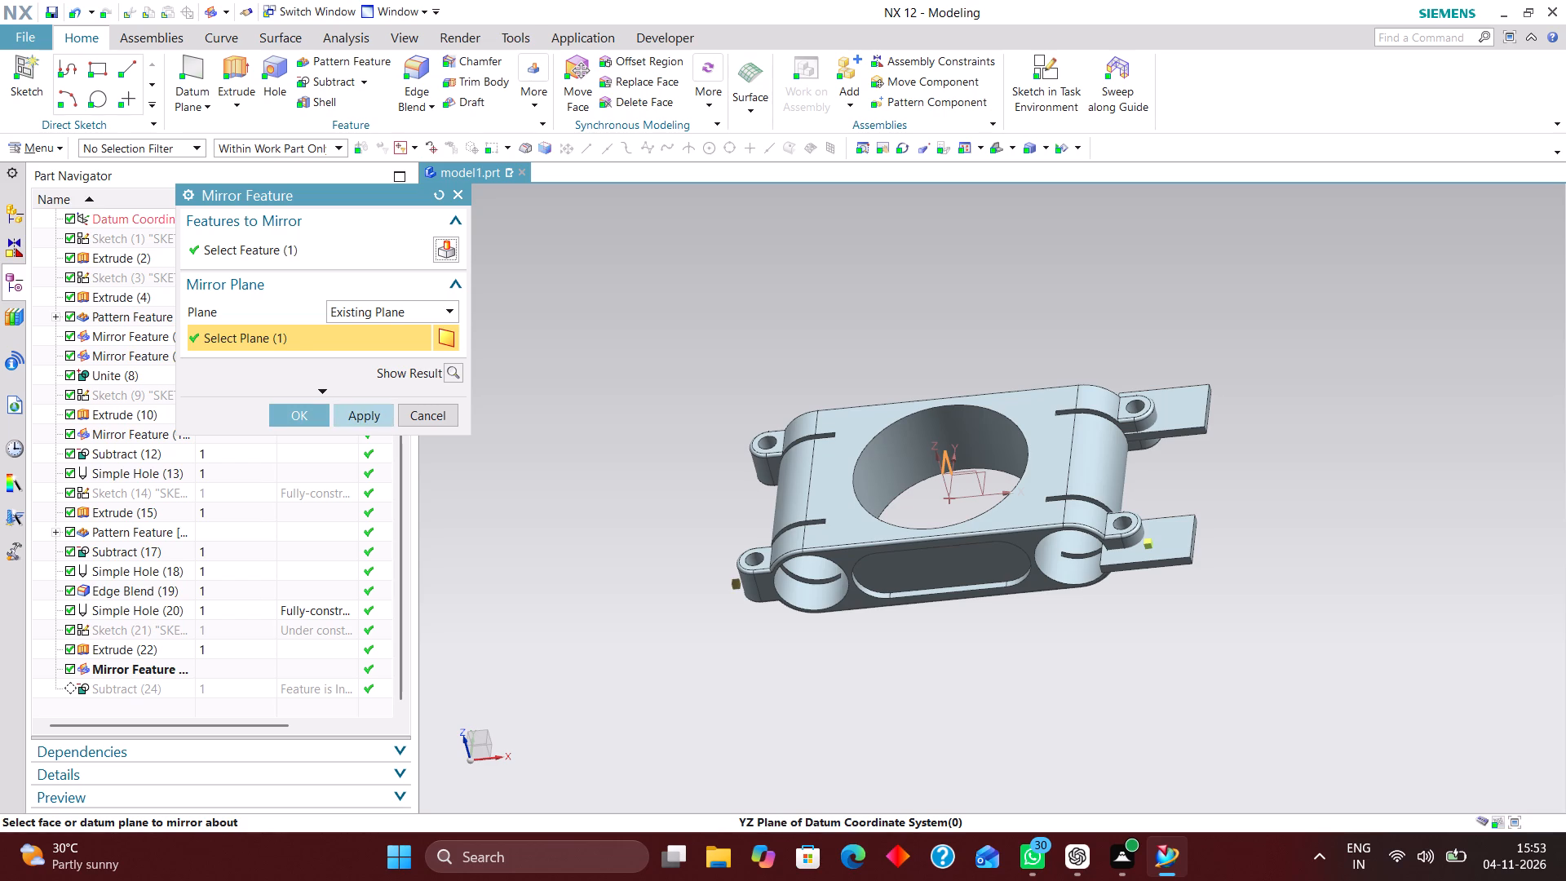
click(333, 417)
click(298, 419)
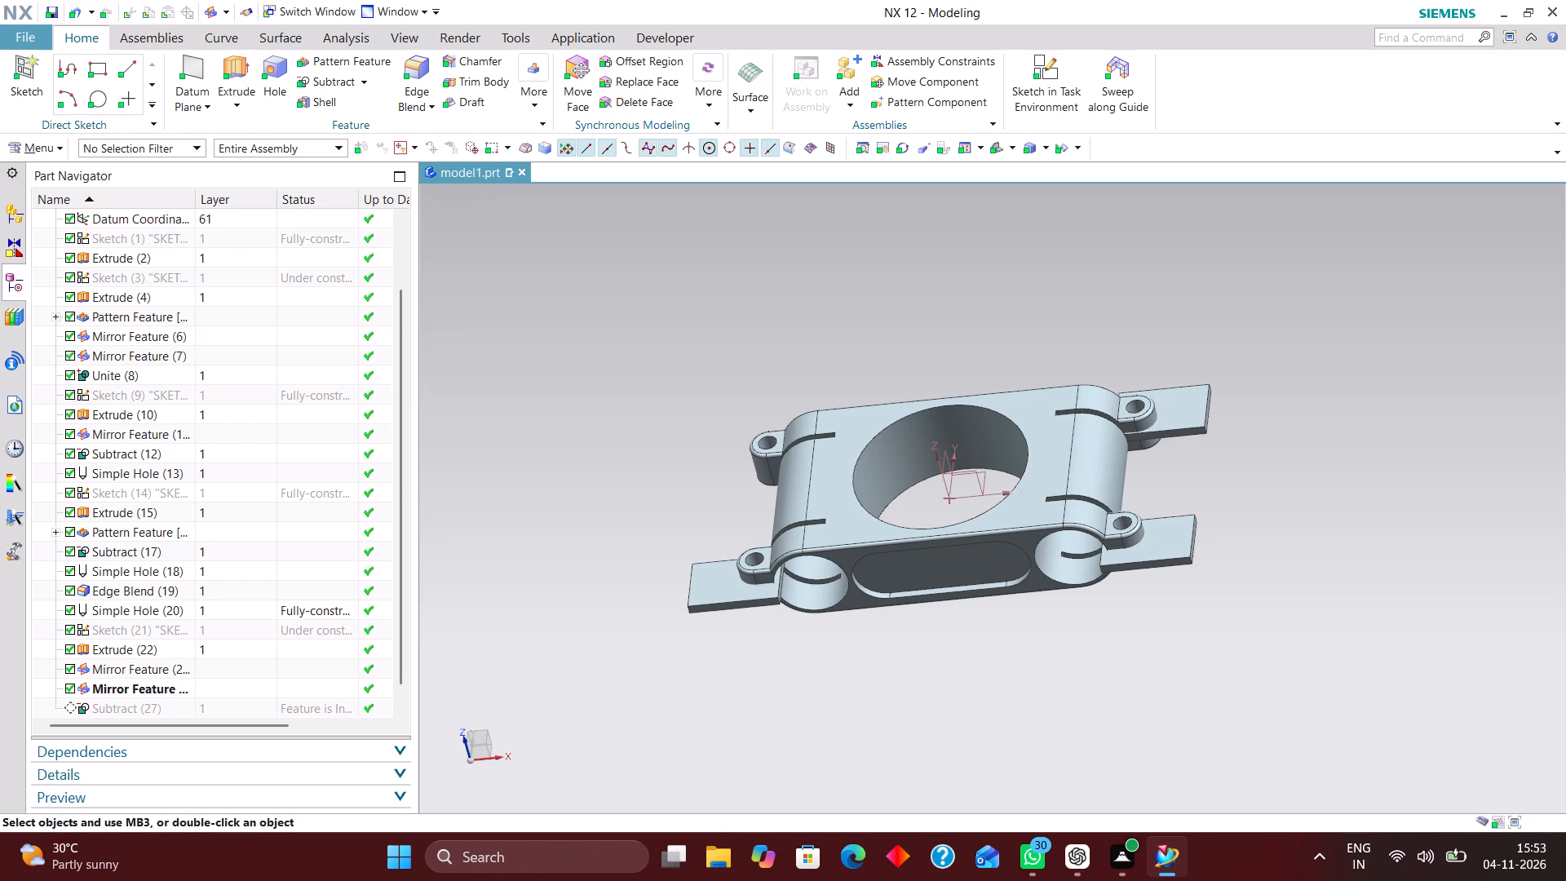
Mirror the newly mirrored block across the XZ datum plane to the remaining unslotted lug.
scroll(246, 552, down, 4)
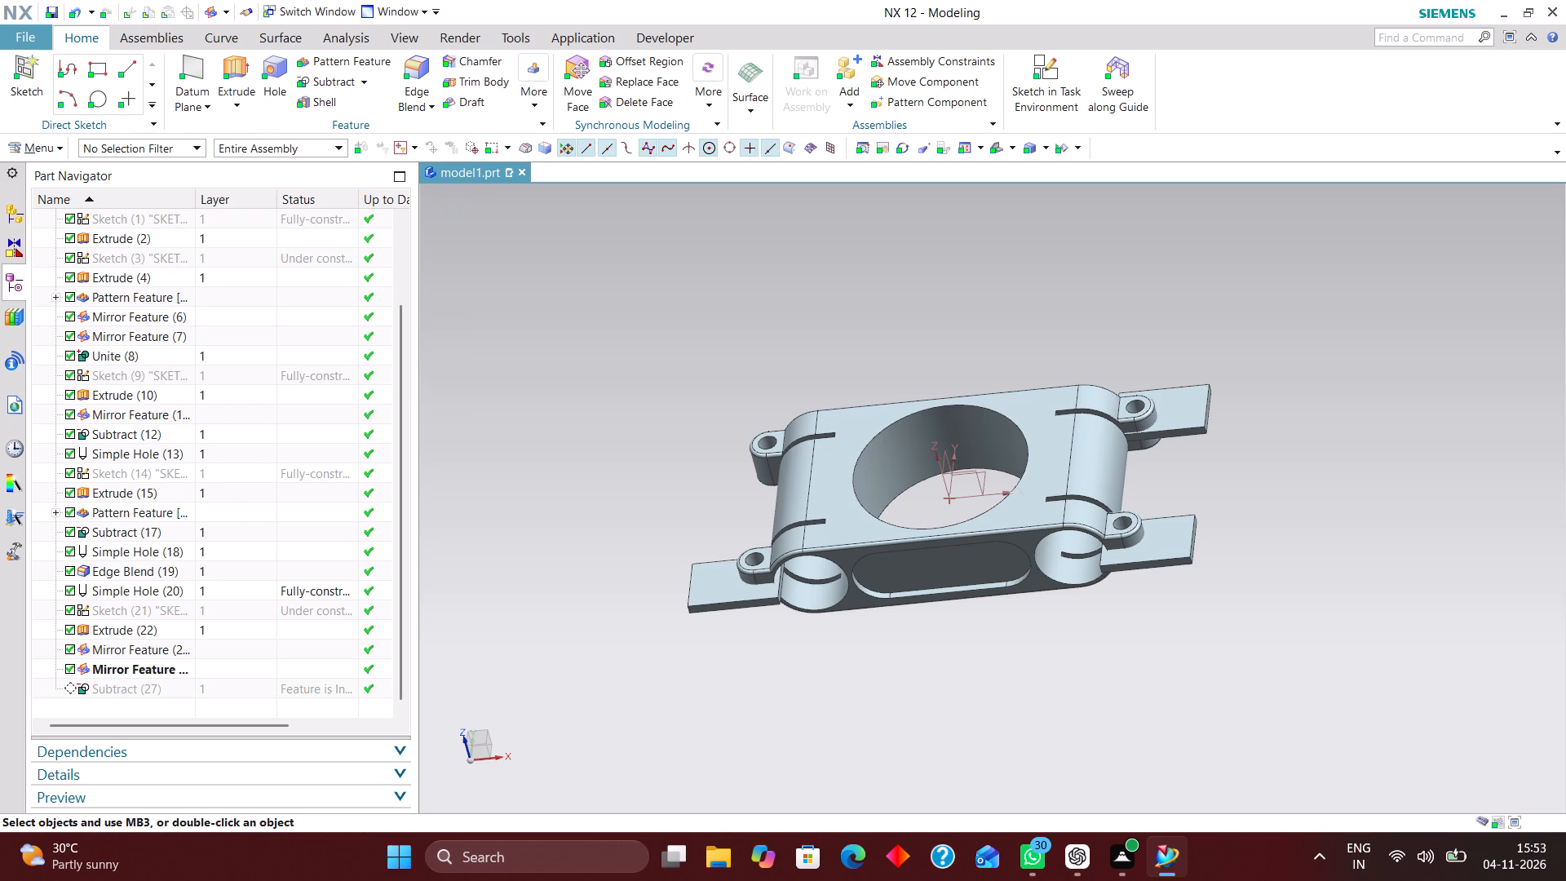
click(542, 90)
click(656, 148)
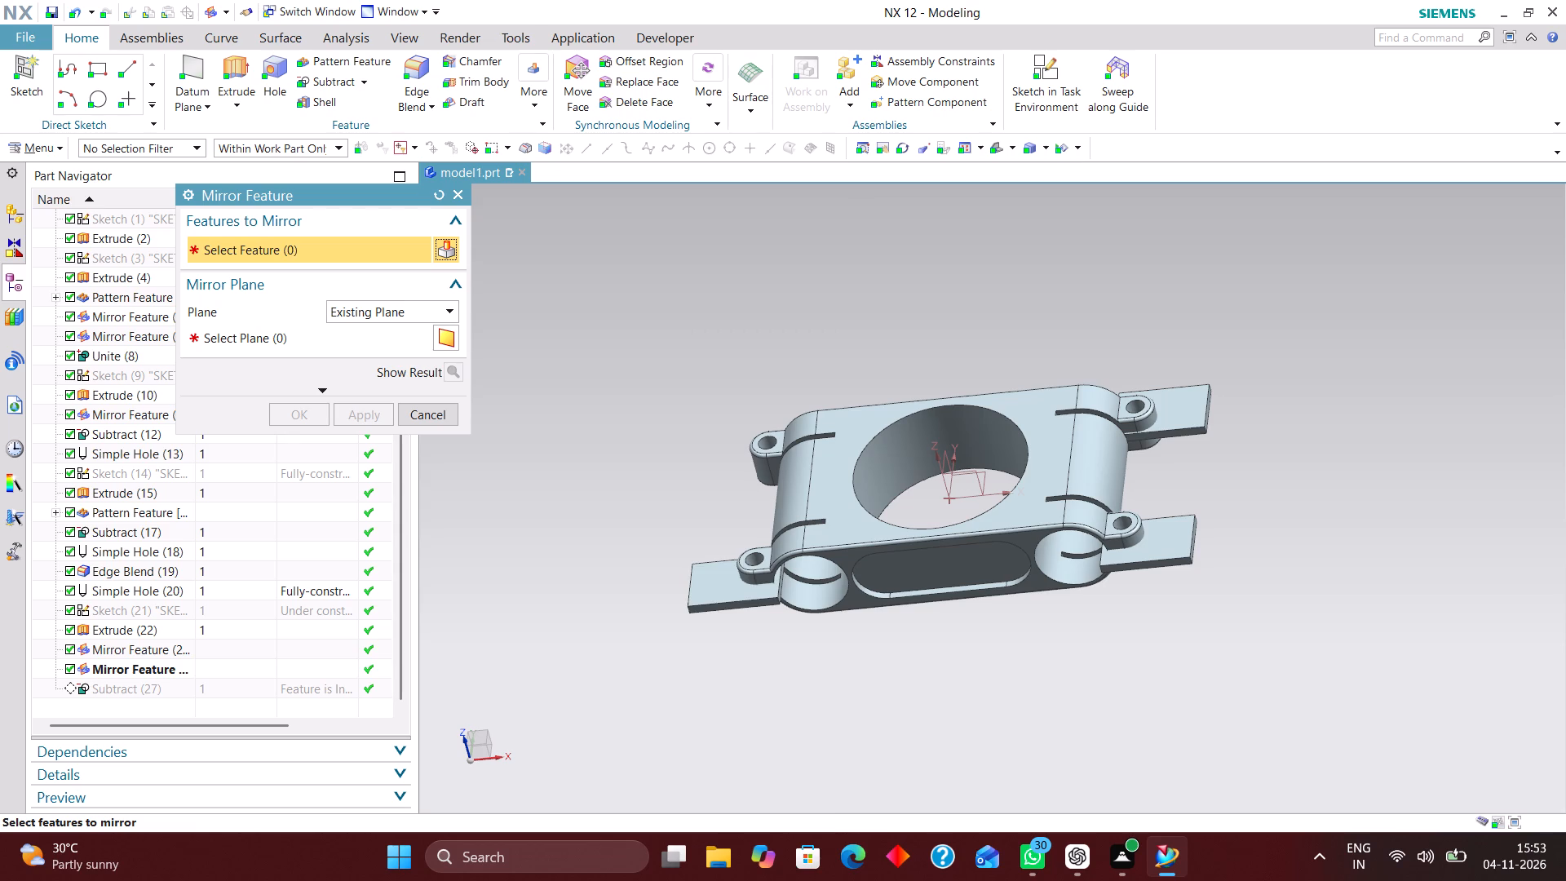
click(688, 591)
click(344, 341)
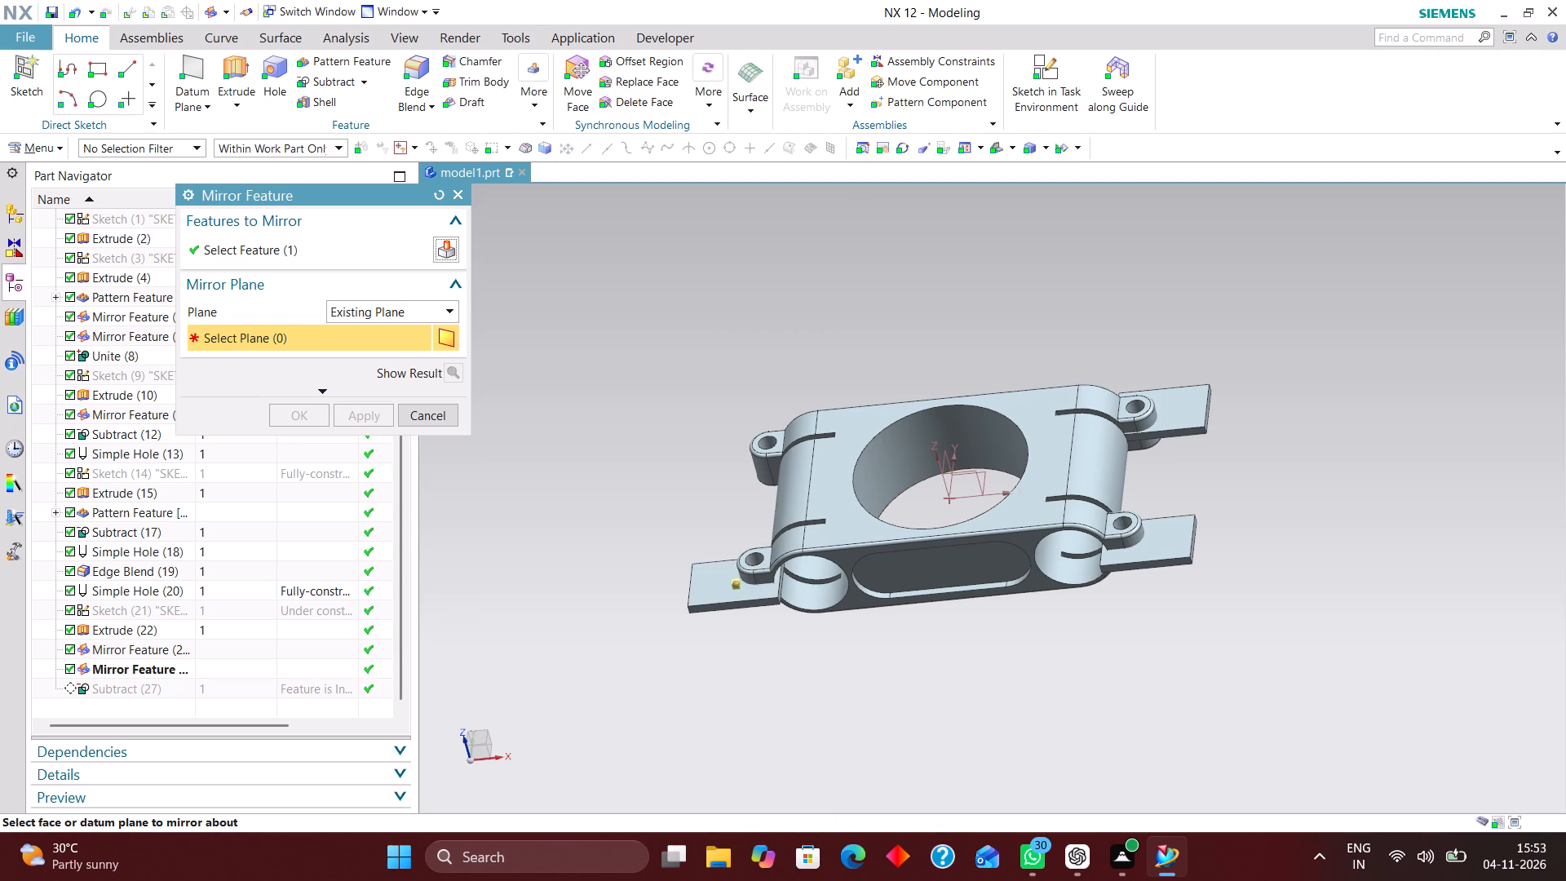
click(963, 476)
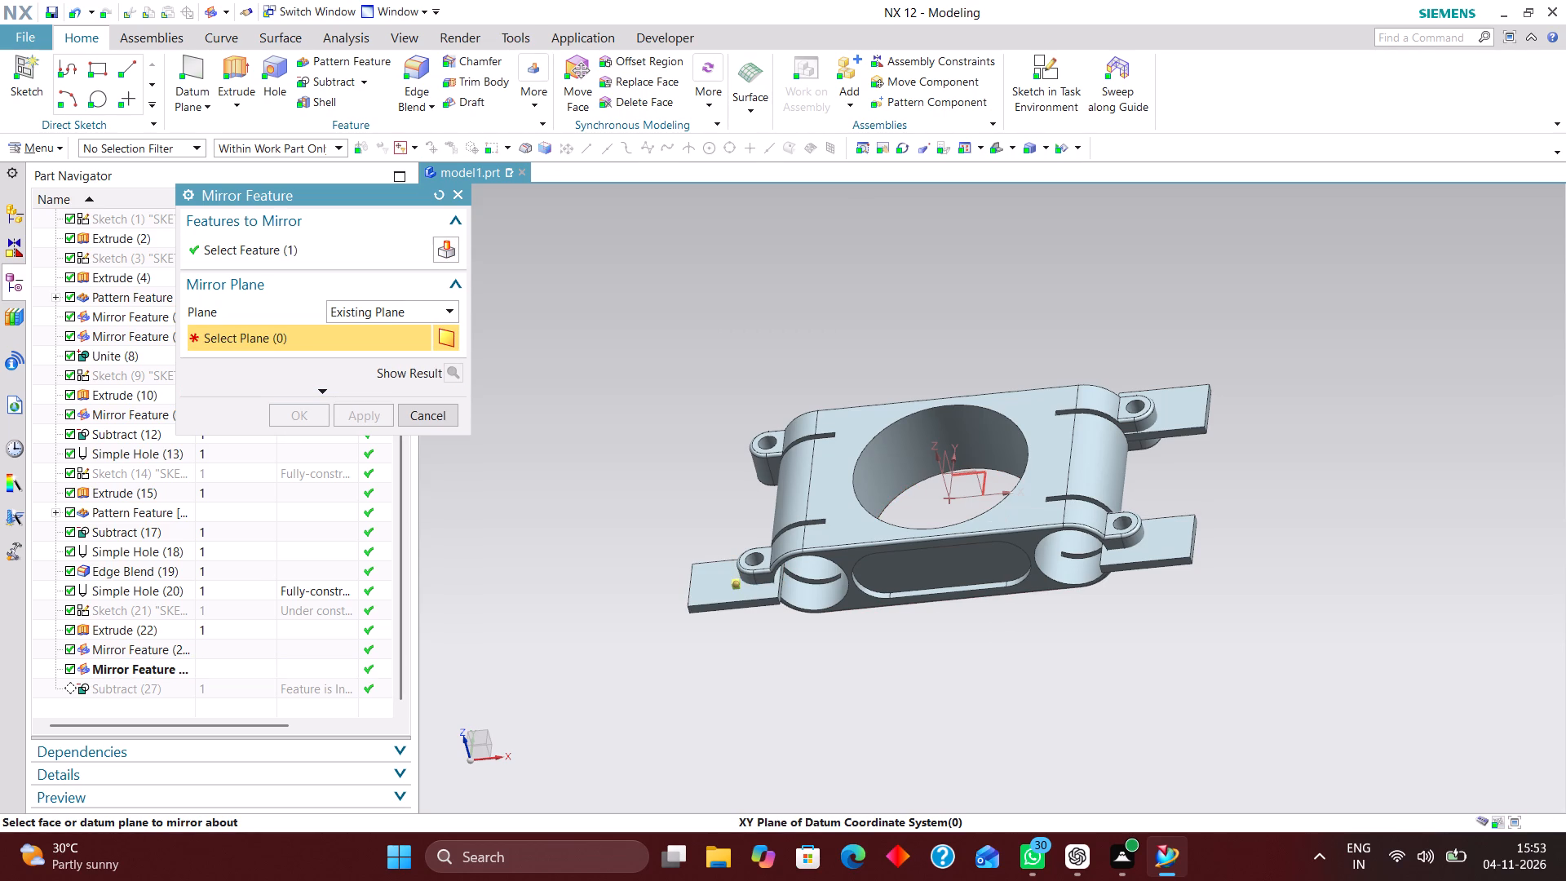
middle_drag(917, 530, 974, 521)
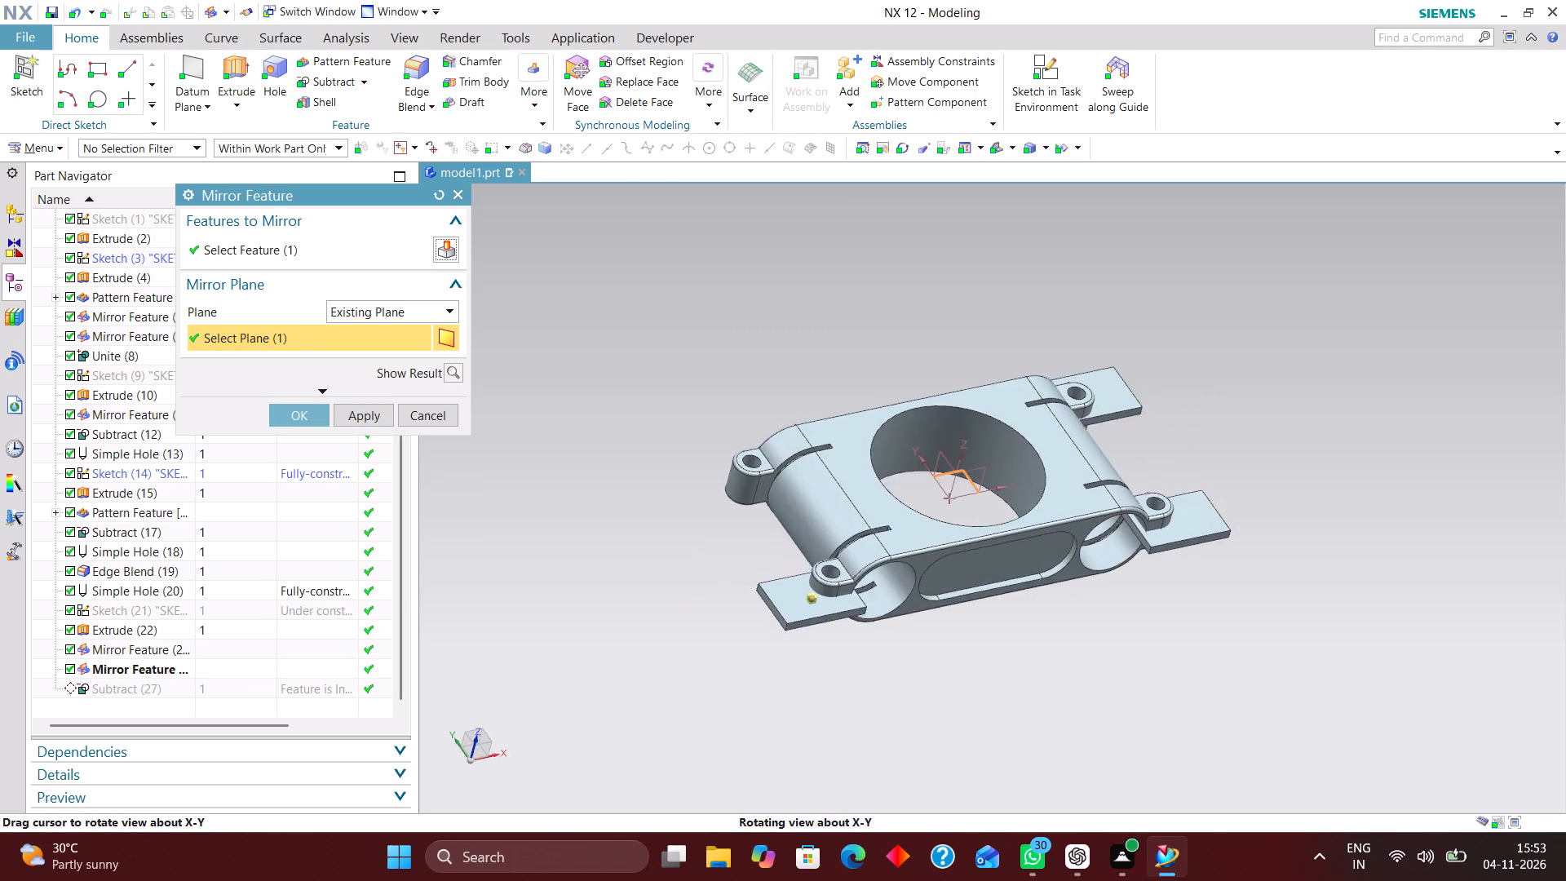
middle_drag(974, 521, 967, 486)
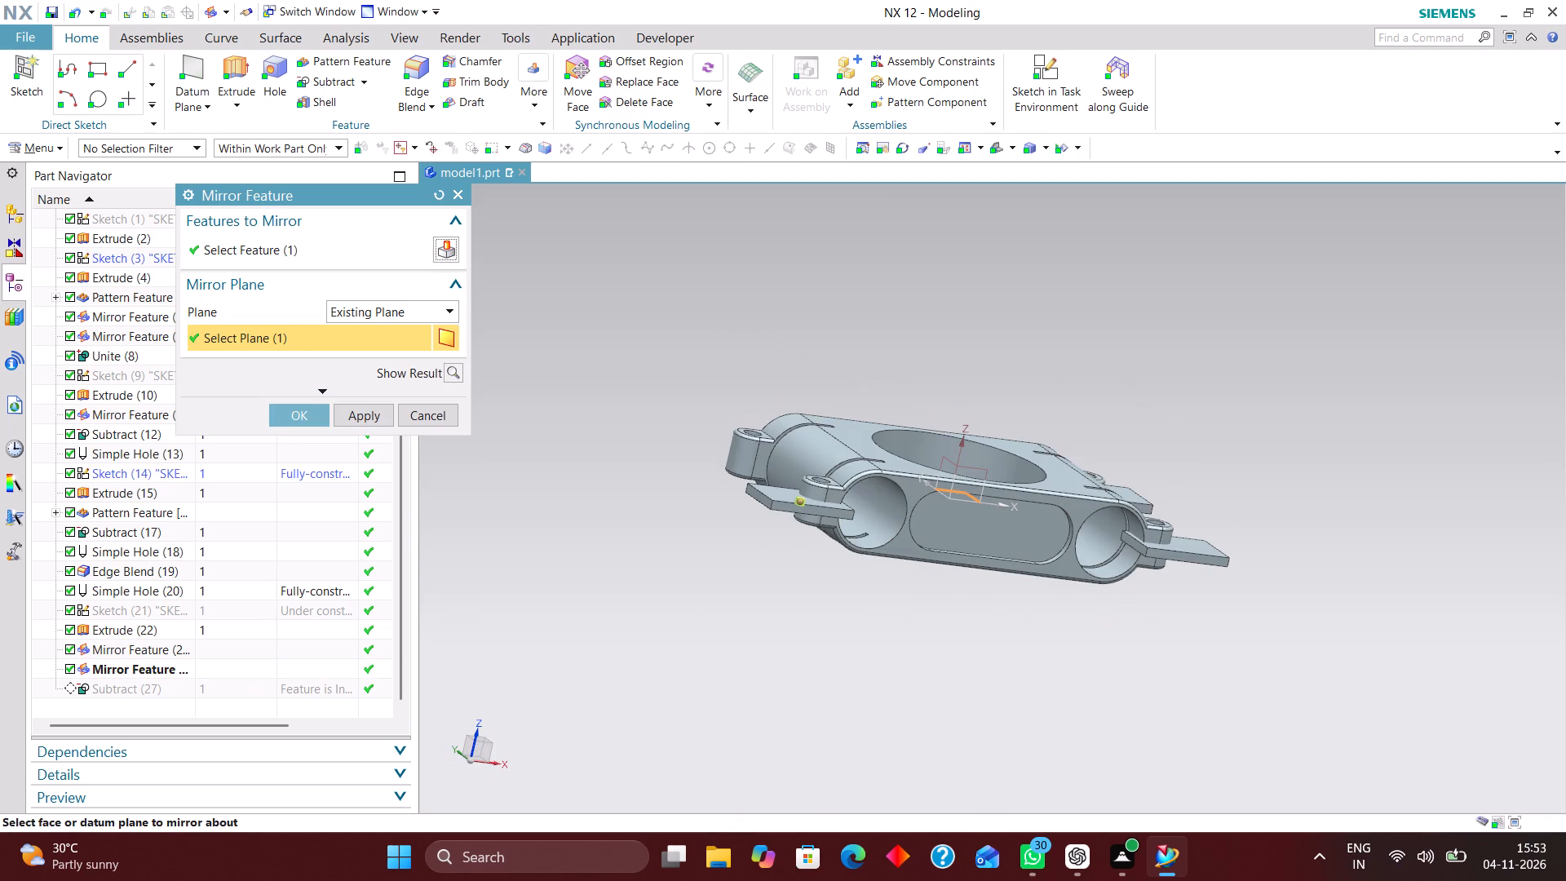
click(389, 339)
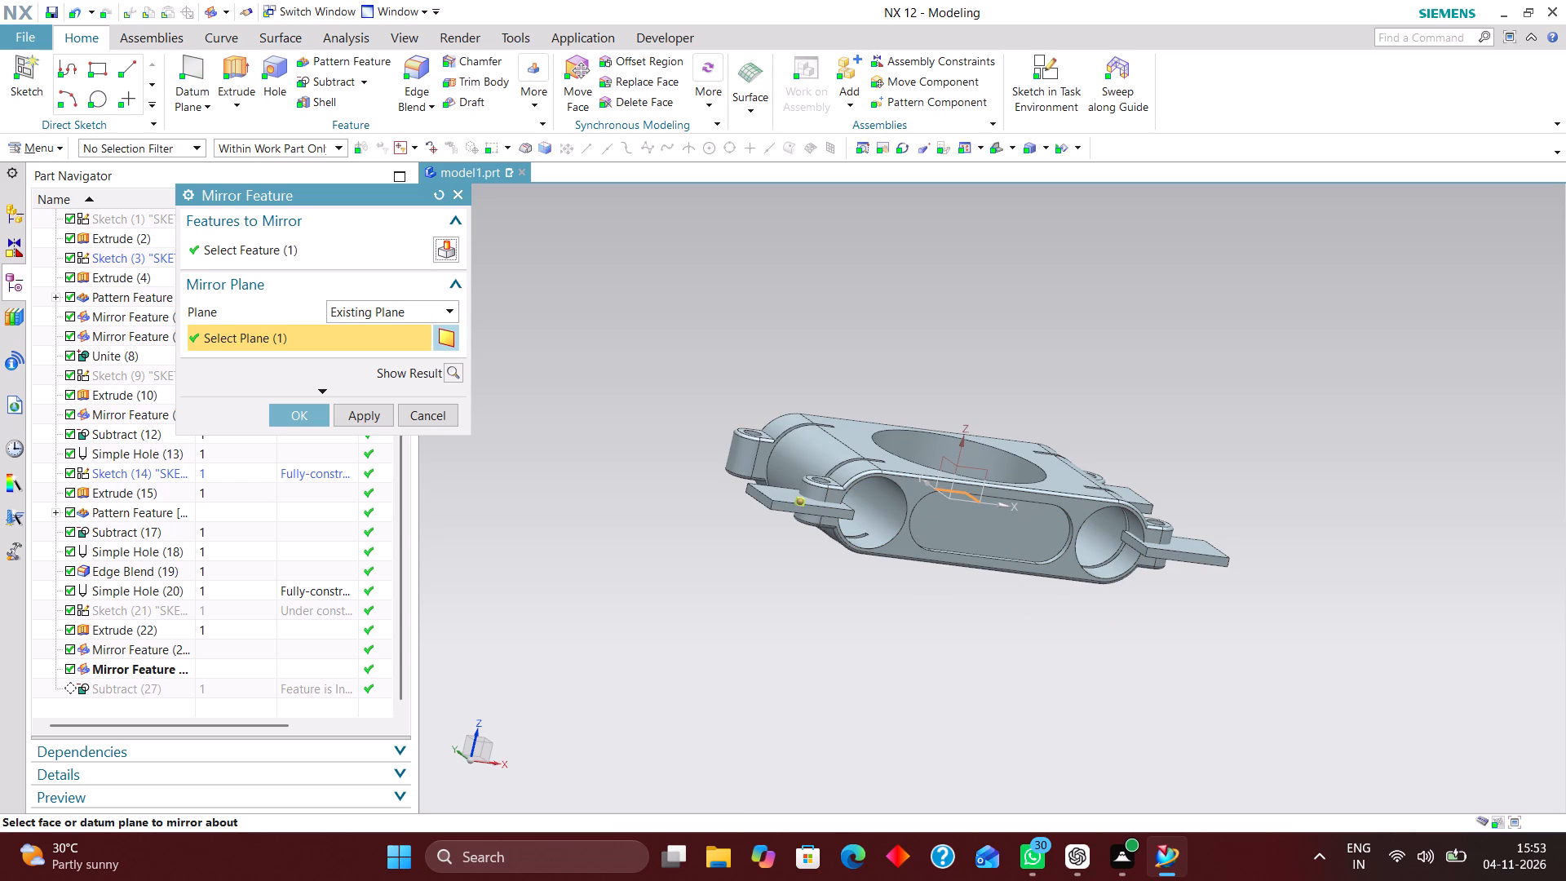
middle_drag(1037, 449, 992, 472)
scroll(1033, 454, up, 1)
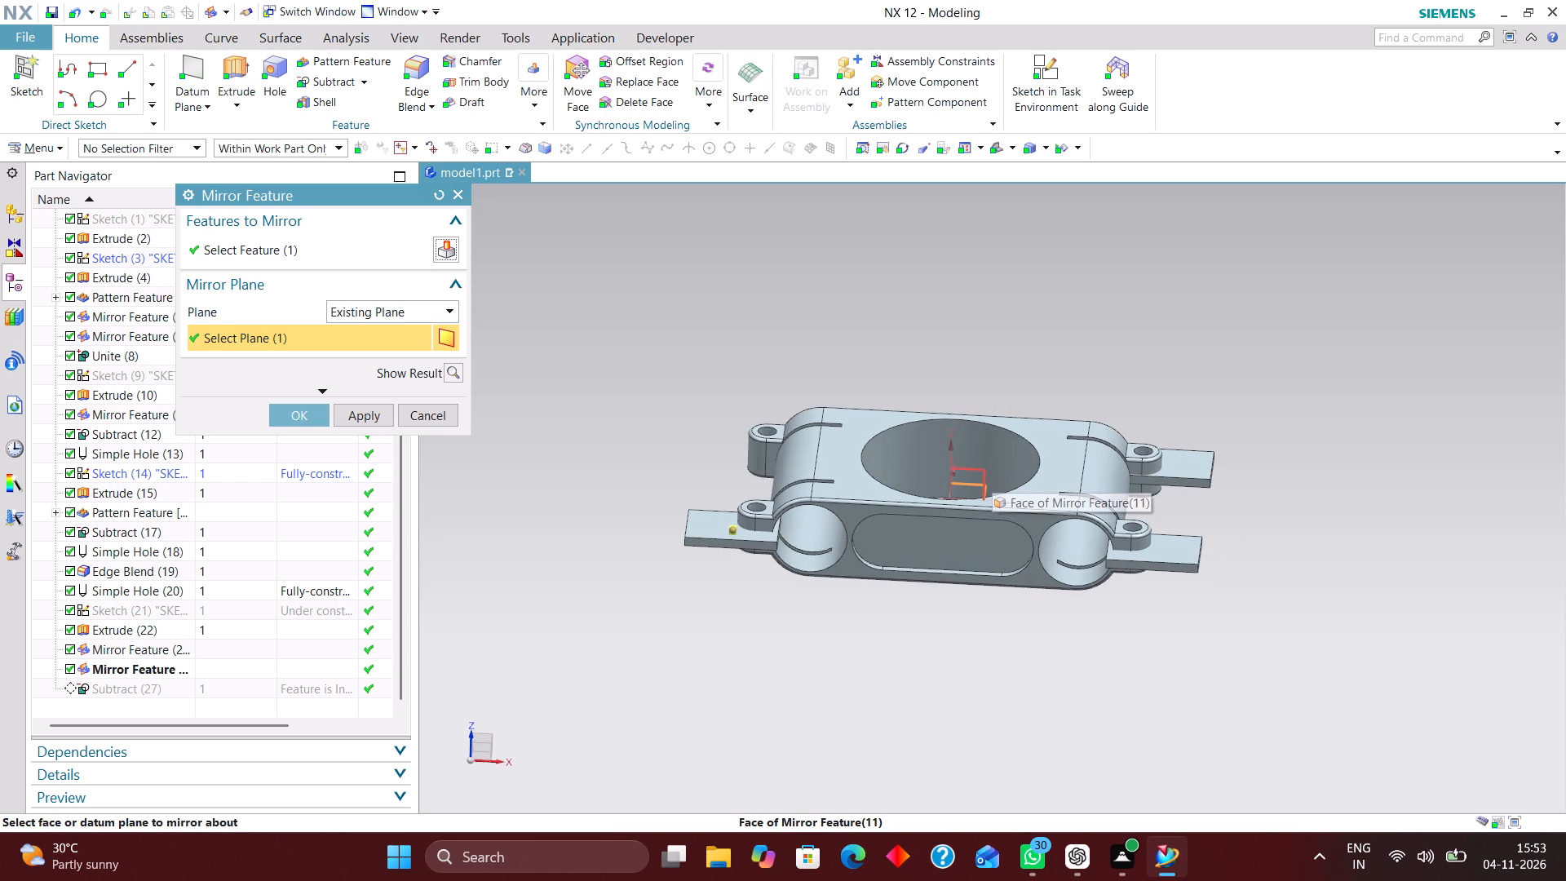
click(977, 469)
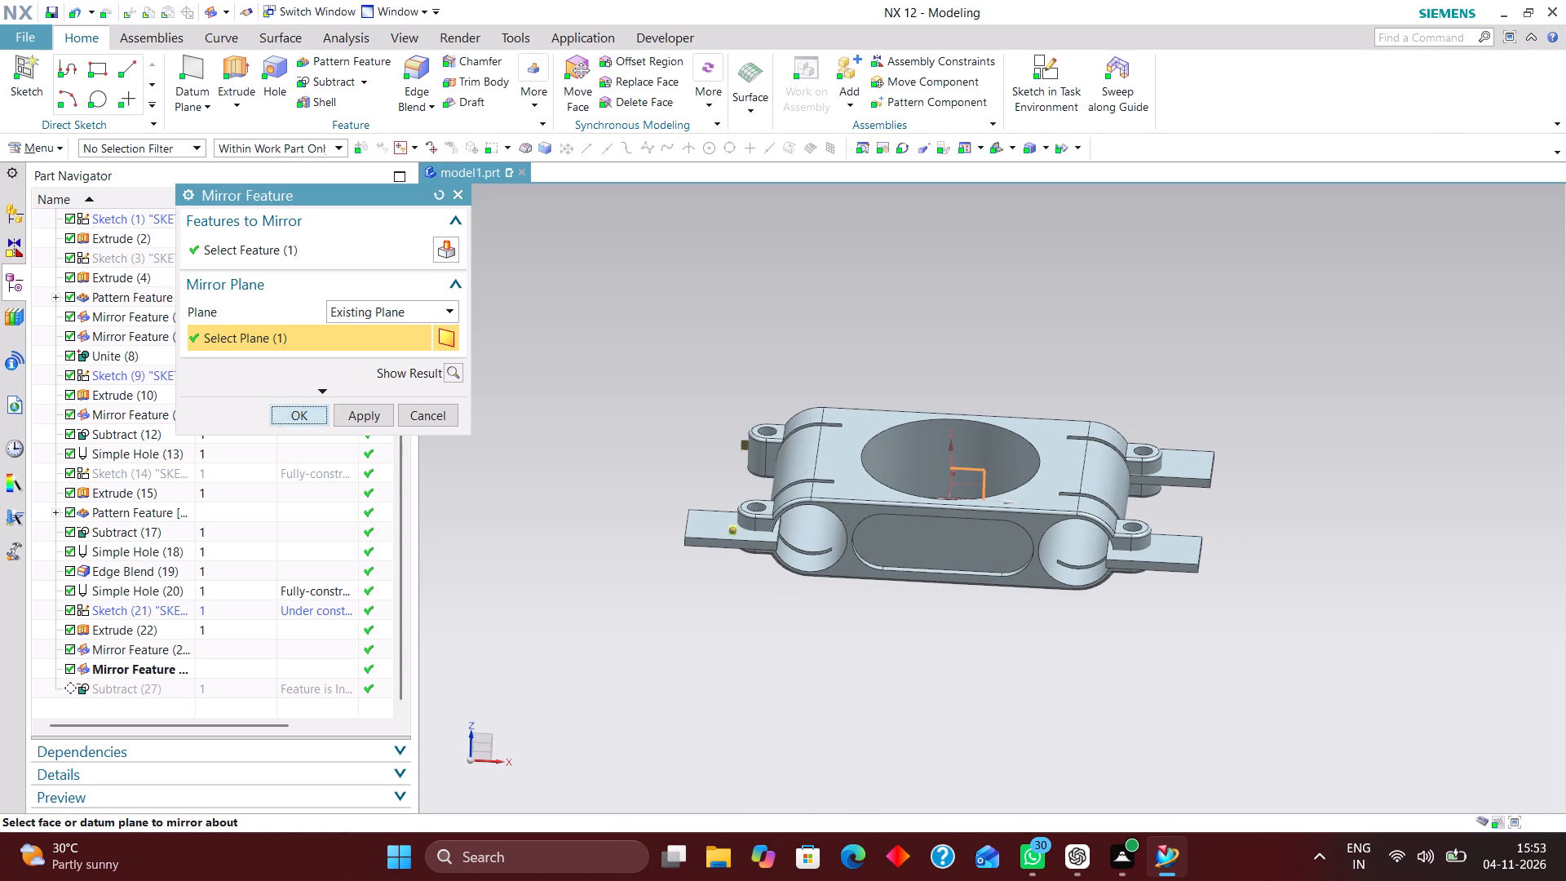
click(286, 414)
Roll the model history forward by making the lug-slot subtraction the current feature.
scroll(183, 625, down, 4)
click(214, 684)
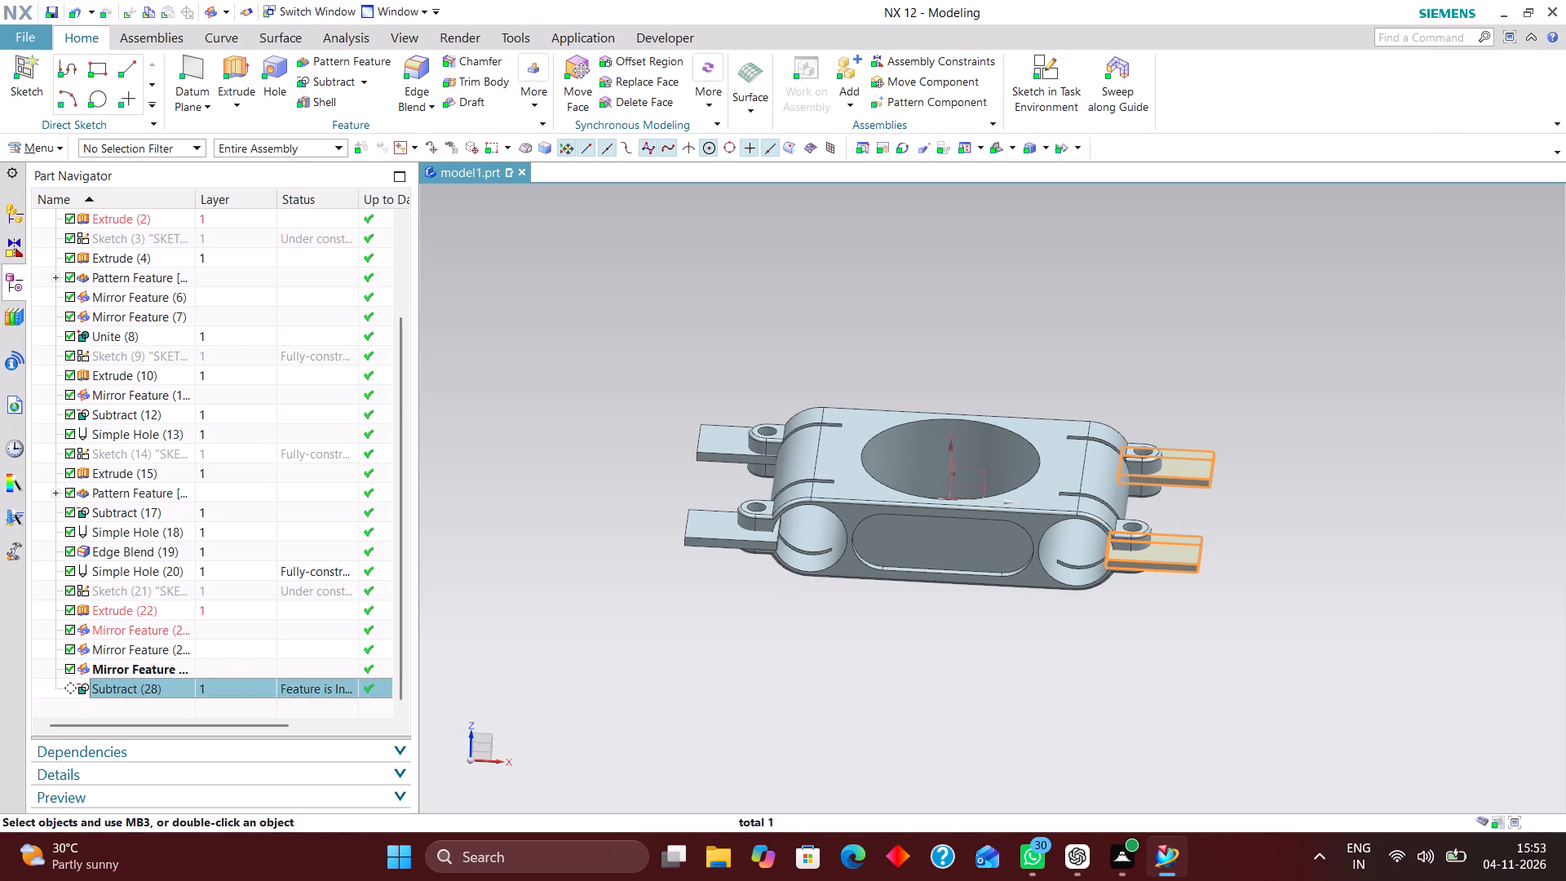
right_click(214, 684)
click(316, 708)
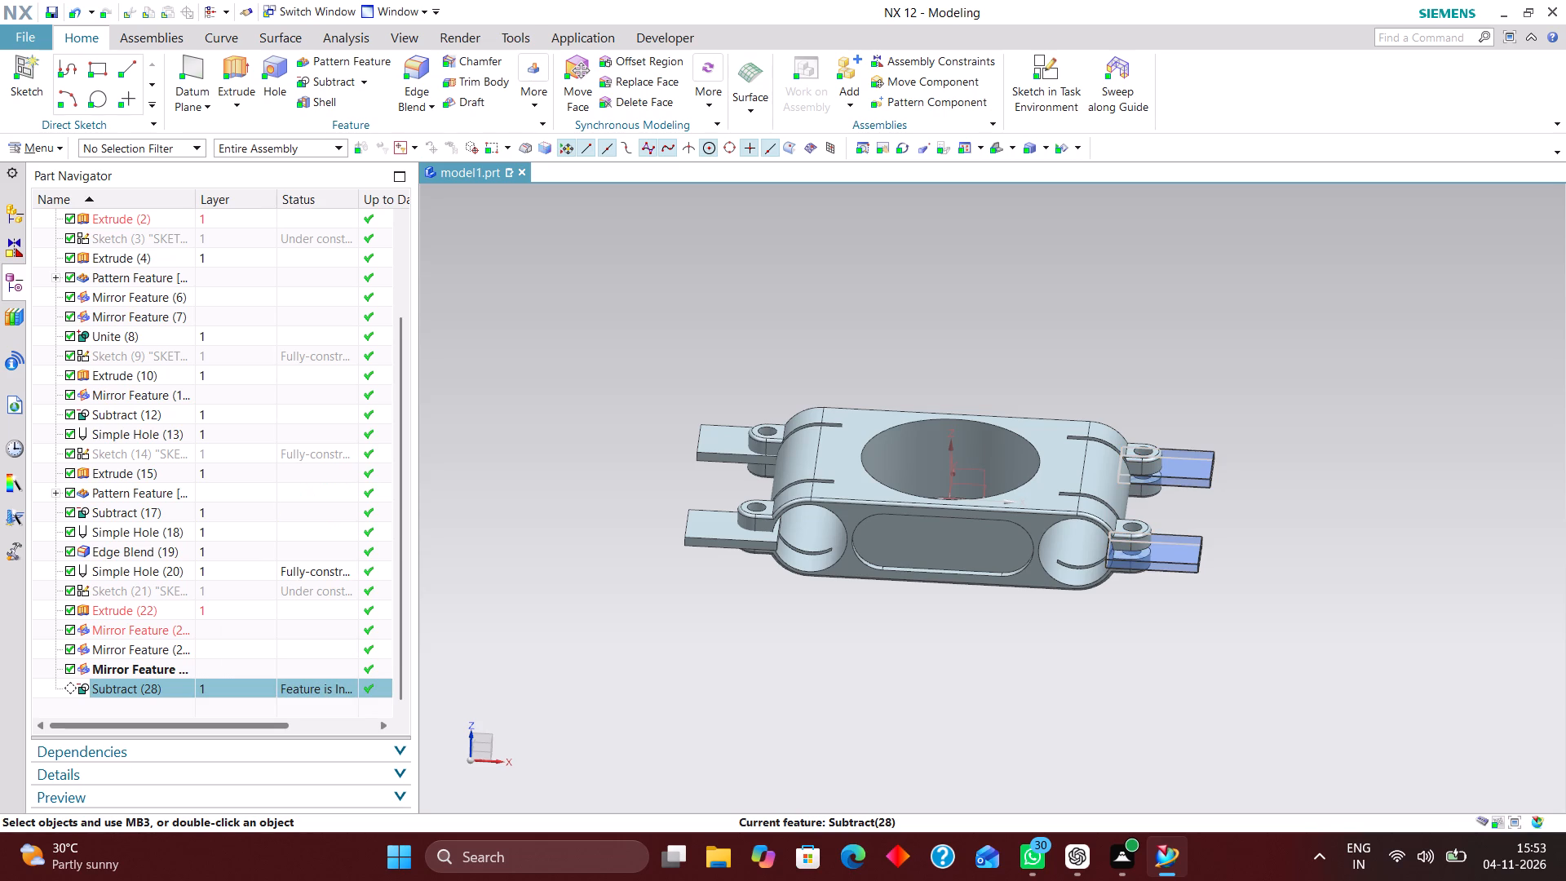
Edit the lug-slot subtraction with rollback and add the two new mirrored blocks as tool bodies.
click(266, 686)
right_click(266, 686)
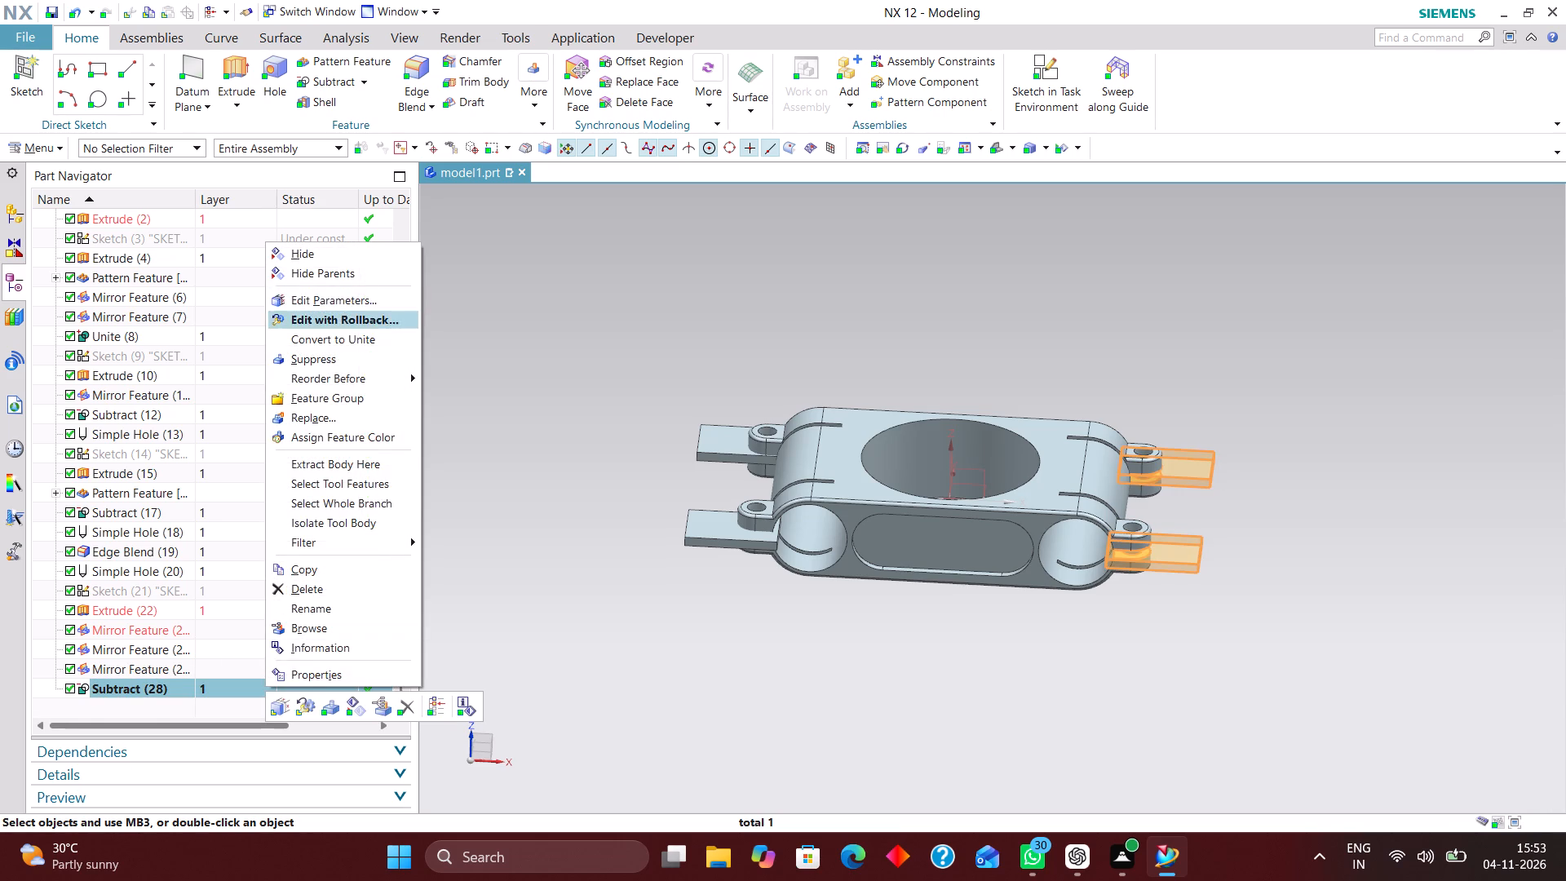
click(371, 317)
click(362, 318)
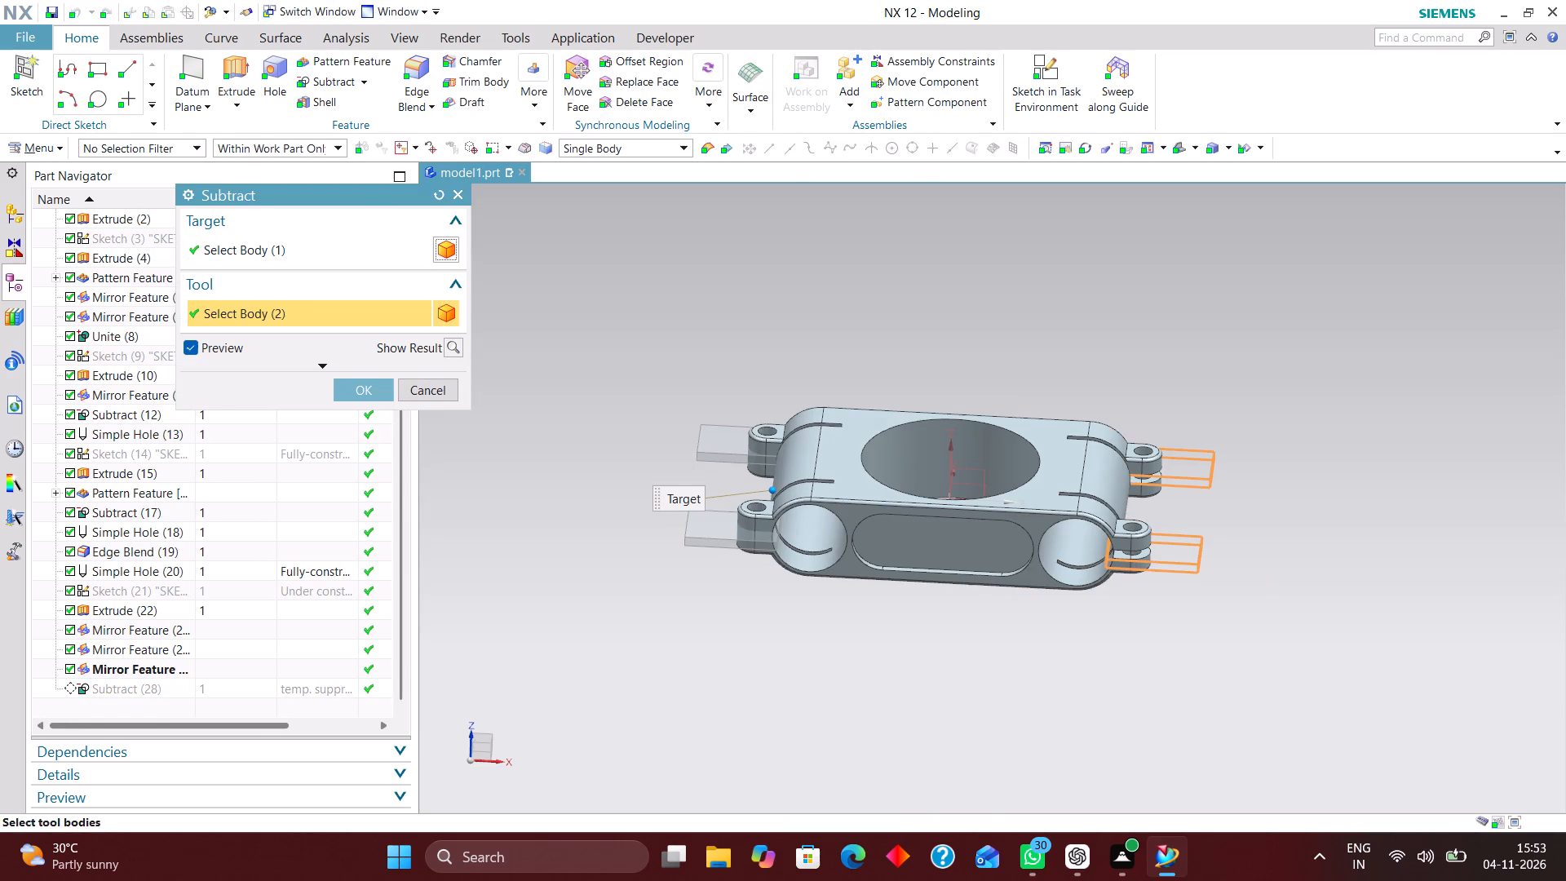
click(705, 554)
click(709, 436)
click(368, 392)
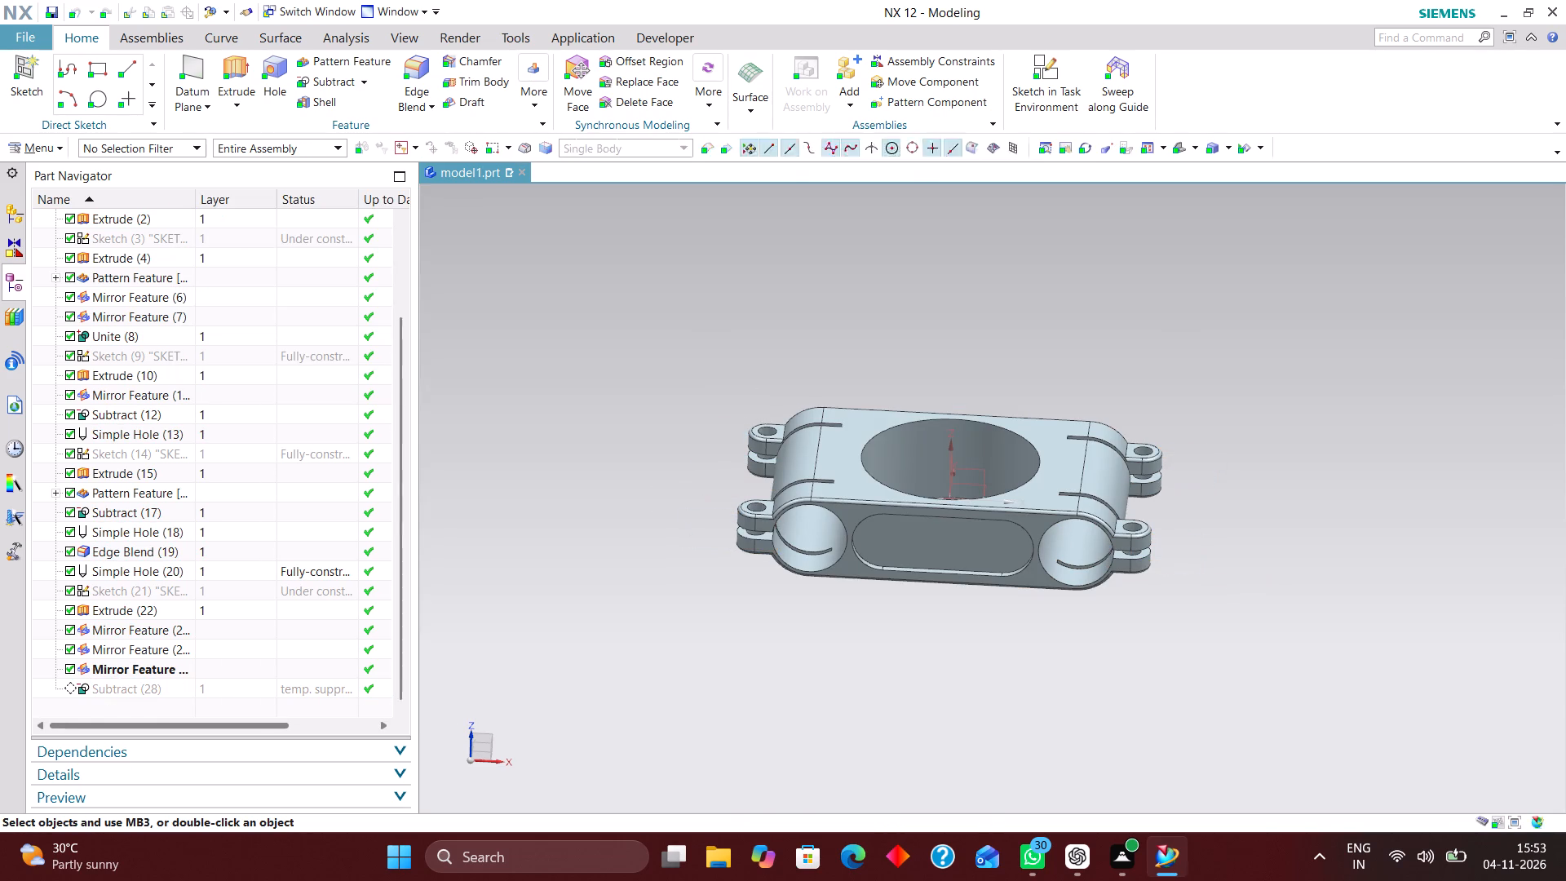
Examine the whole carriage in trimetric and isometric views, near and far, to check the four slotted lugs.
click(1000, 148)
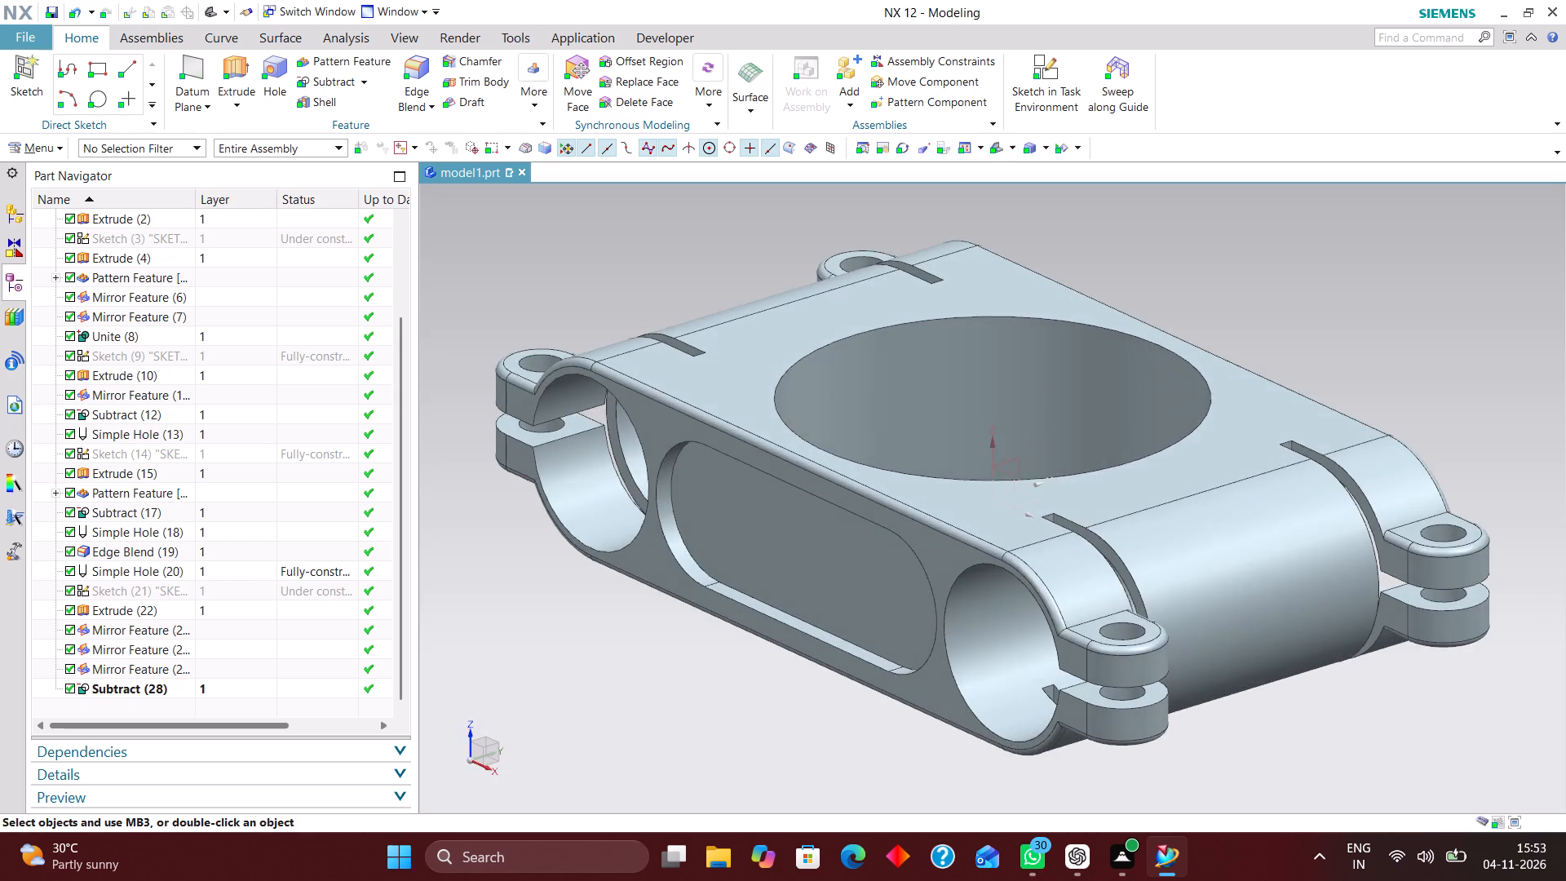
scroll(1014, 385, down, 2)
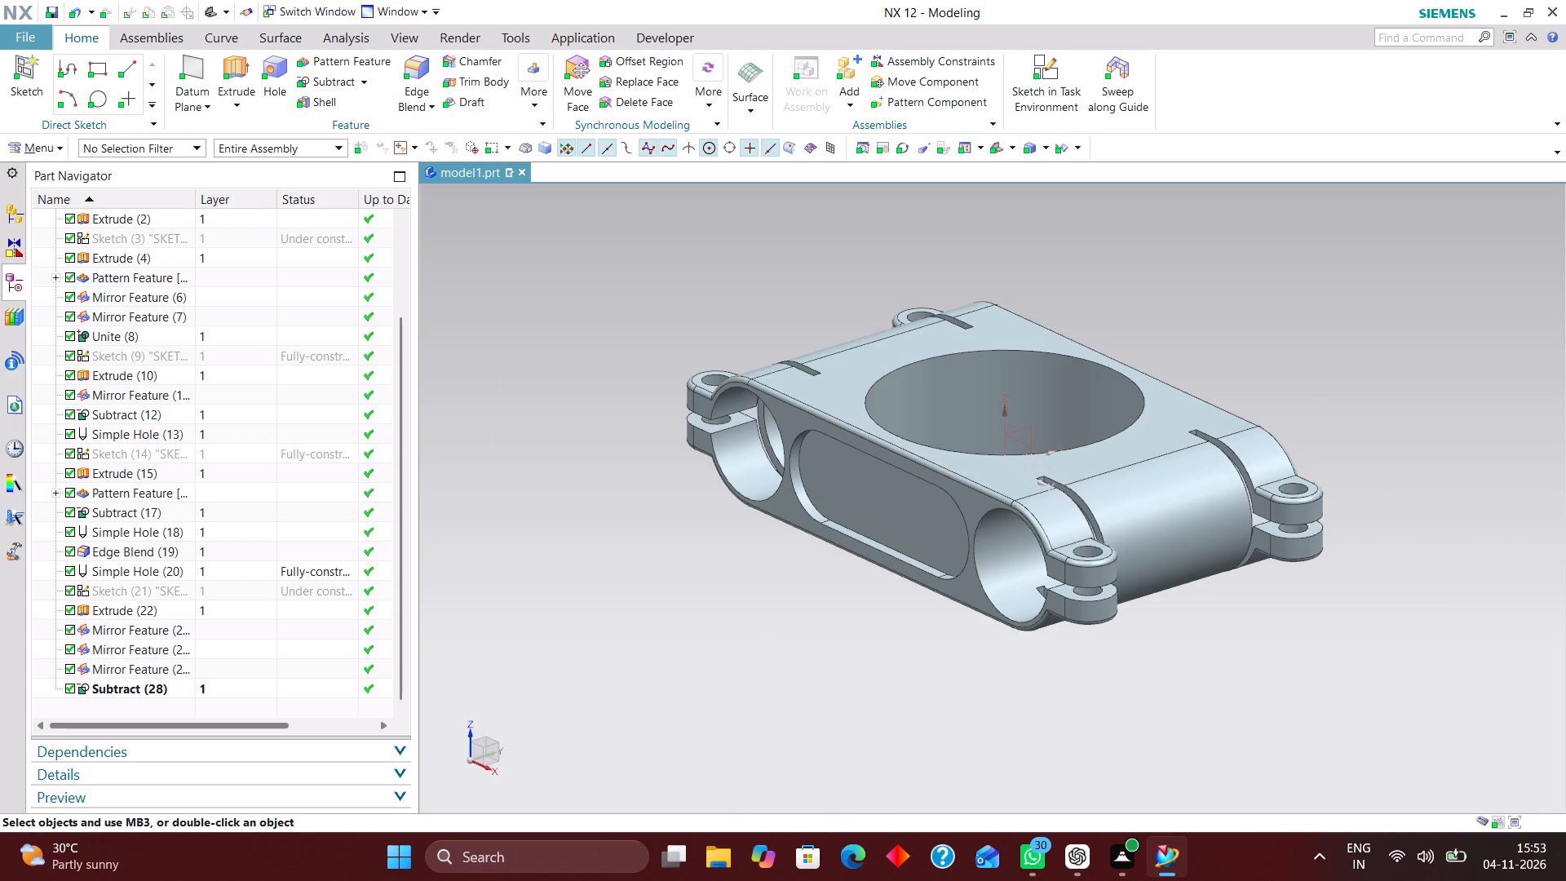
key(End)
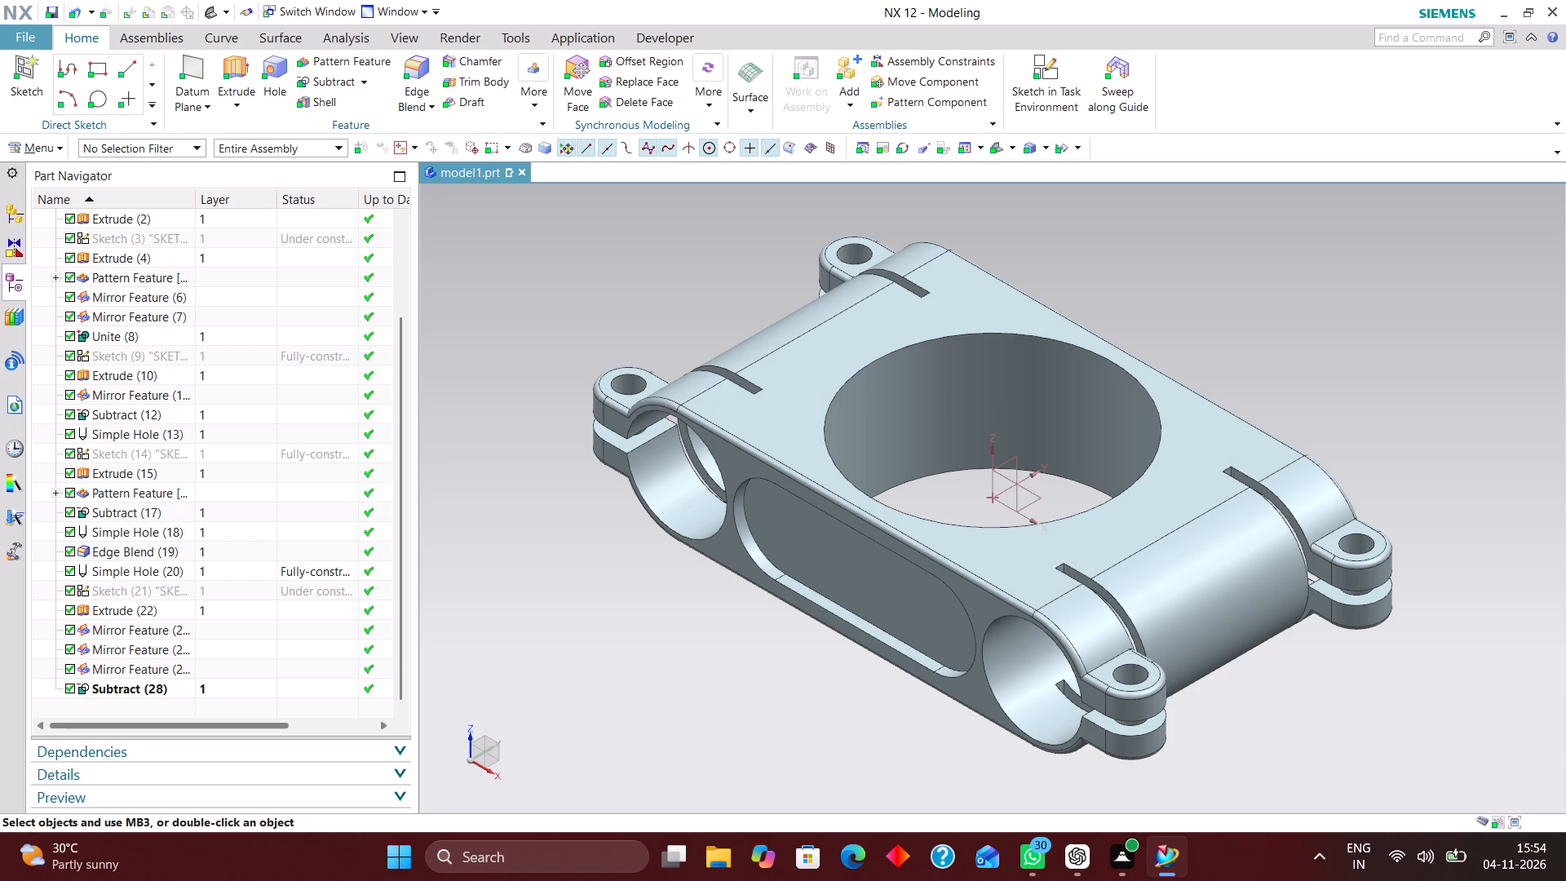
click(993, 144)
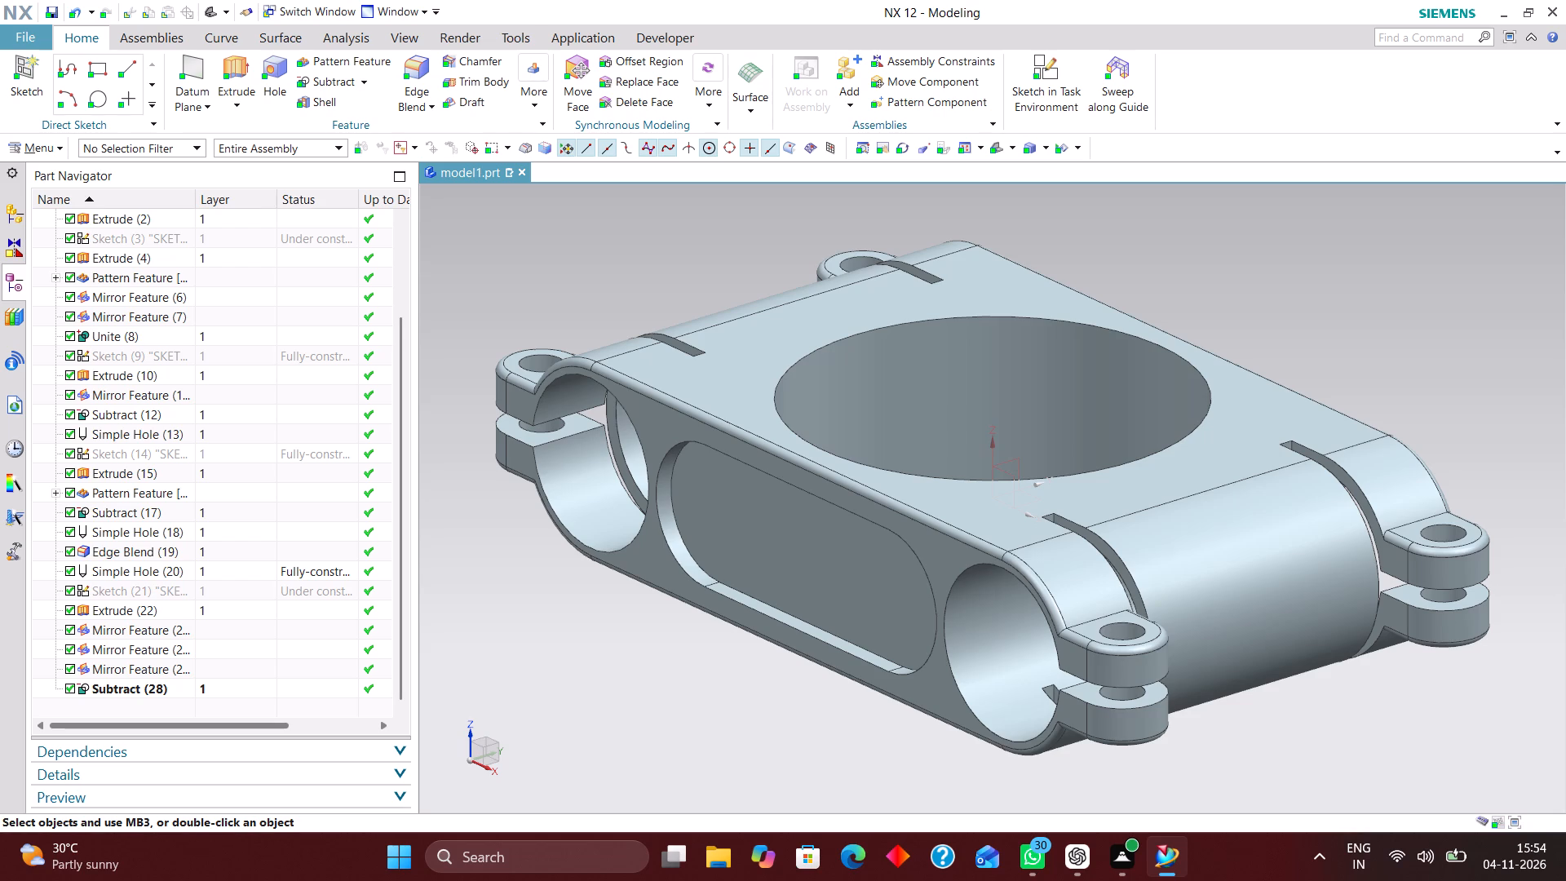
scroll(1324, 282, down, 2)
scroll(1334, 292, up, 3)
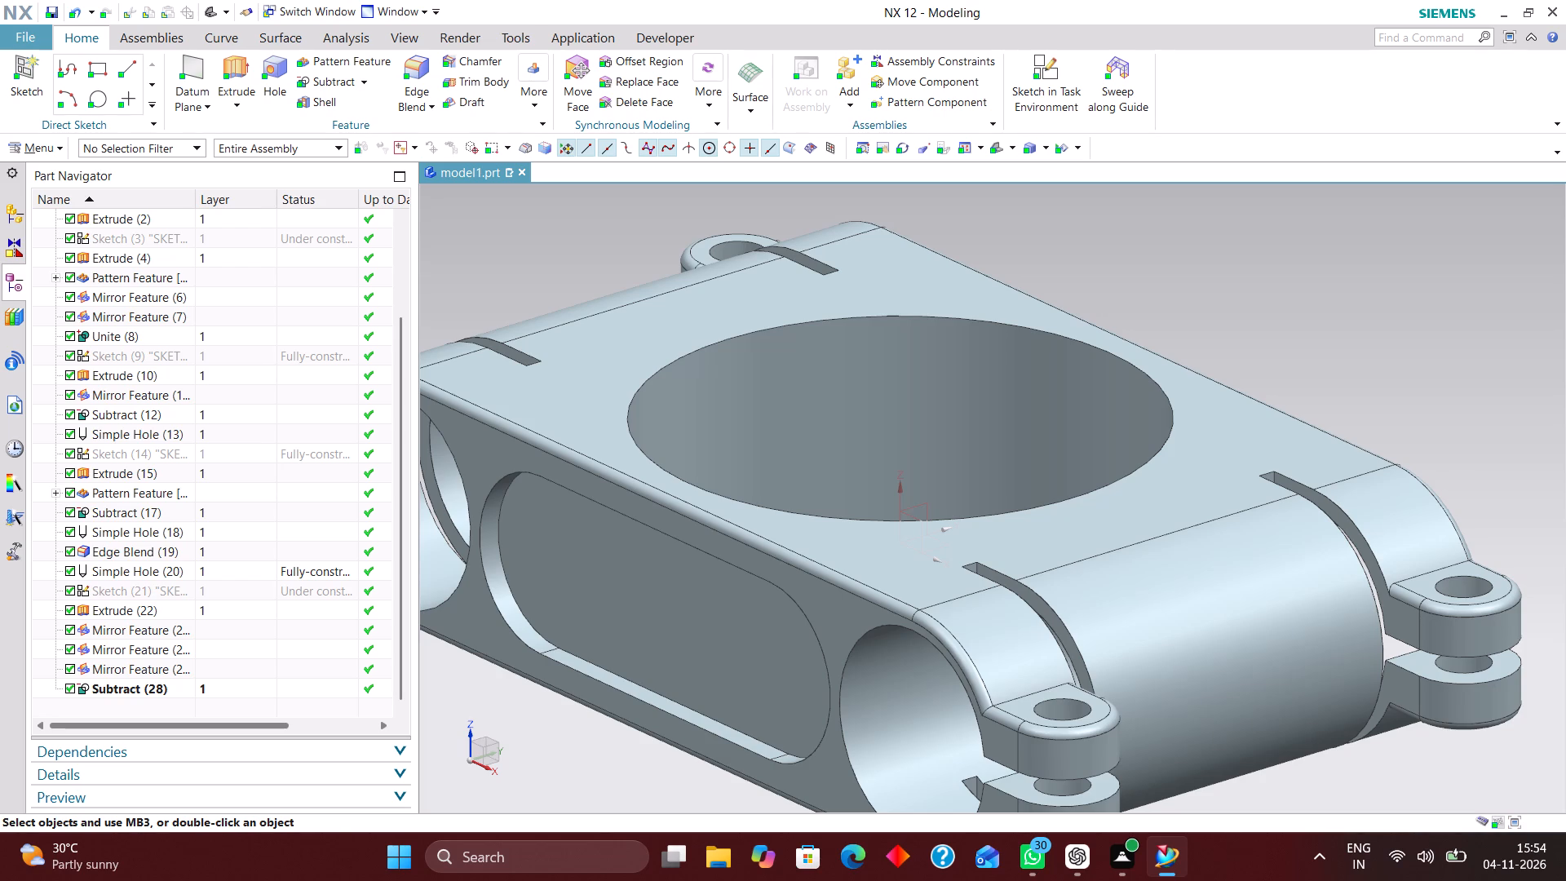
scroll(1411, 356, down, 2)
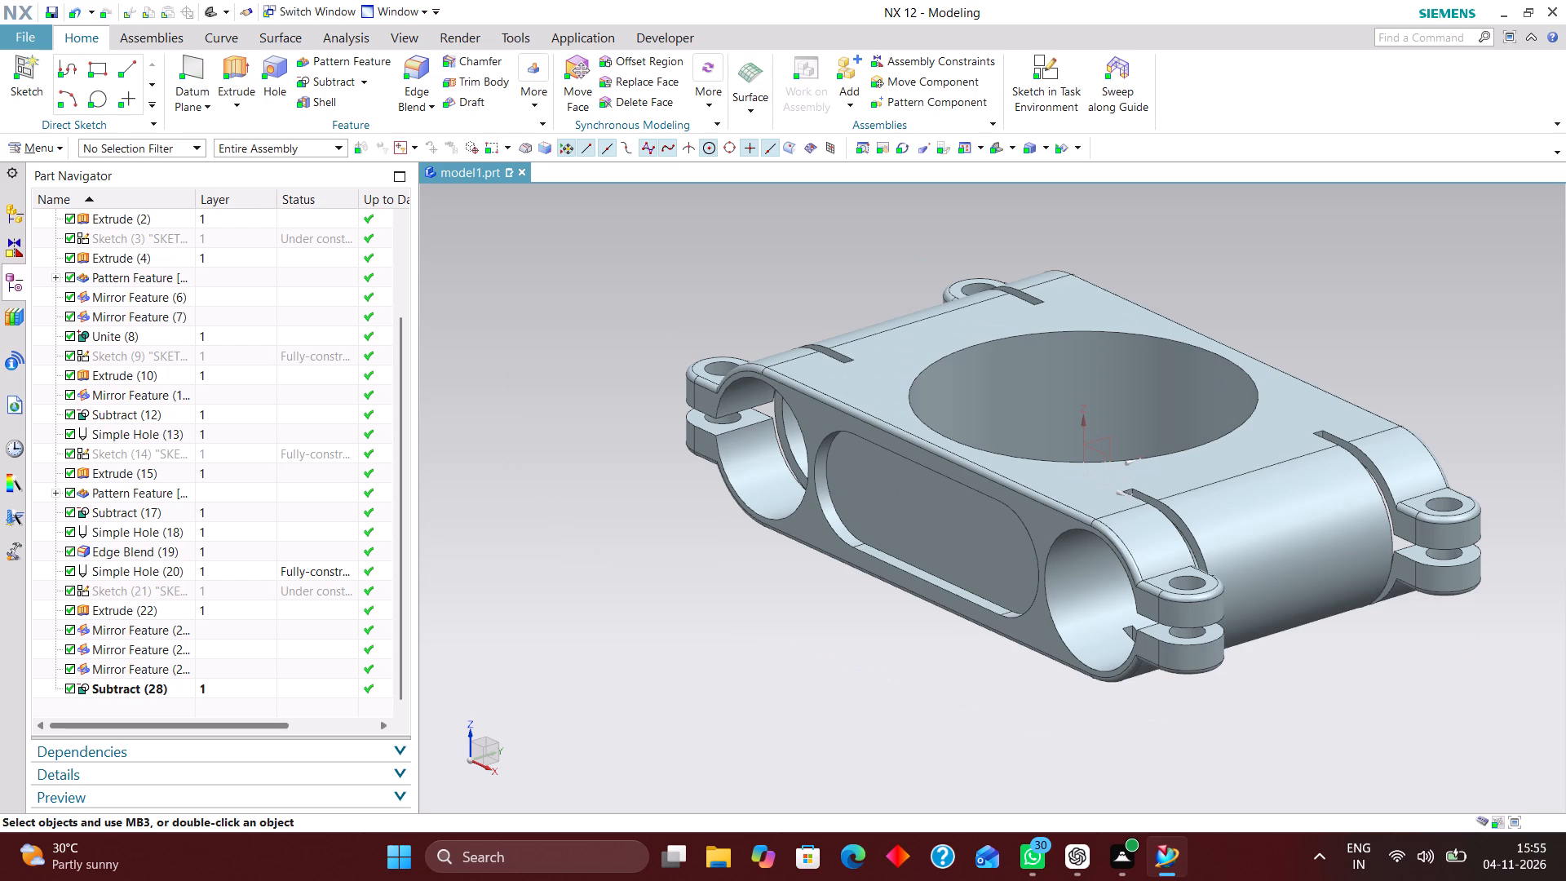
scroll(1349, 367, down, 2)
scroll(1343, 332, up, 3)
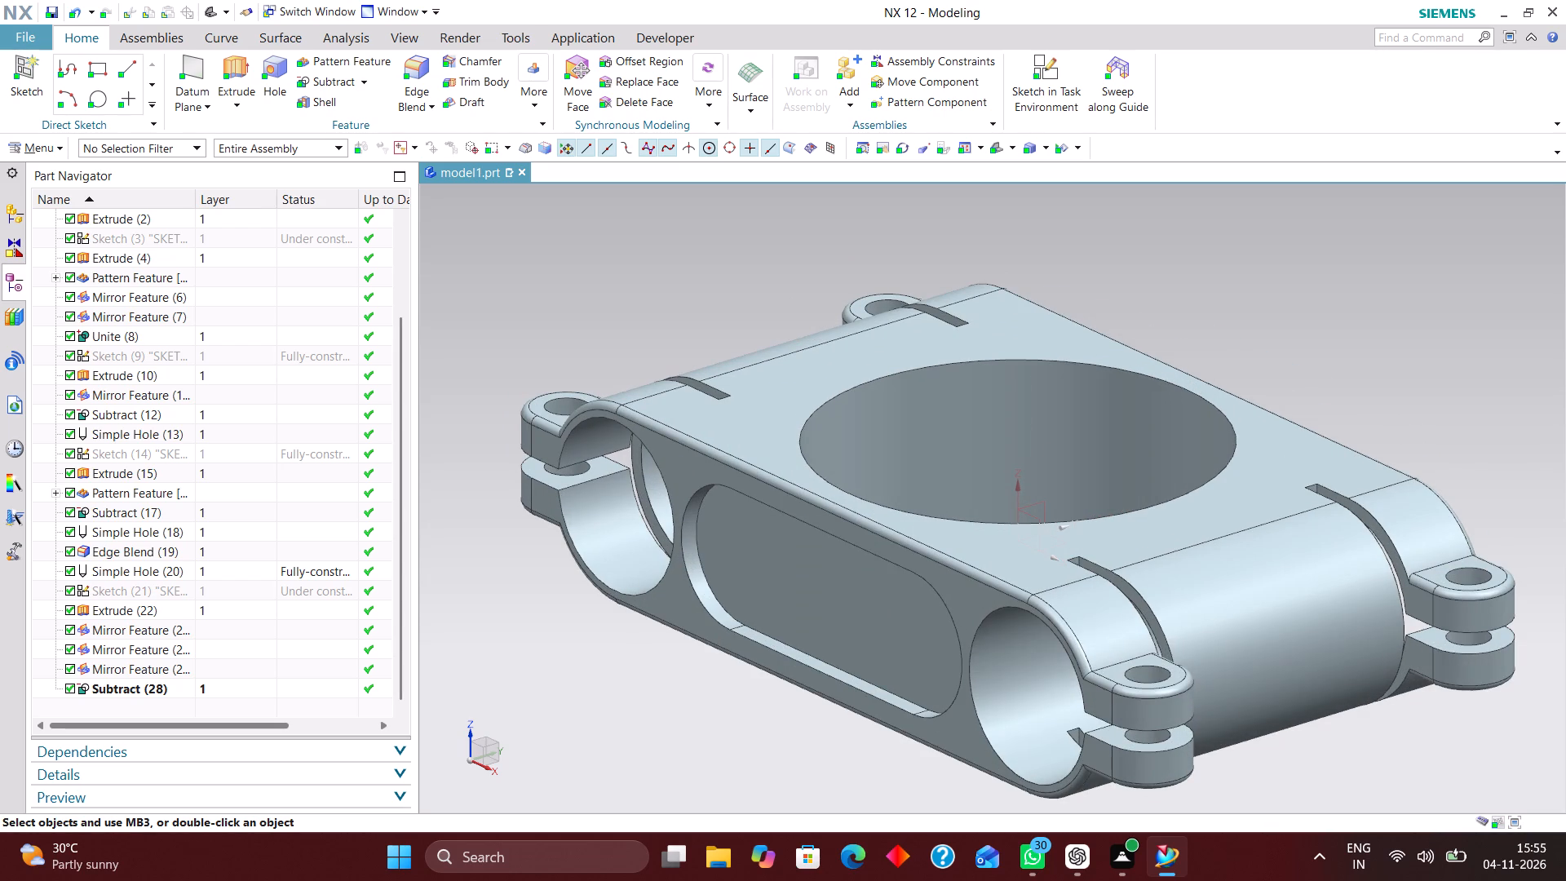
scroll(1348, 309, down, 2)
scroll(1345, 348, up, 3)
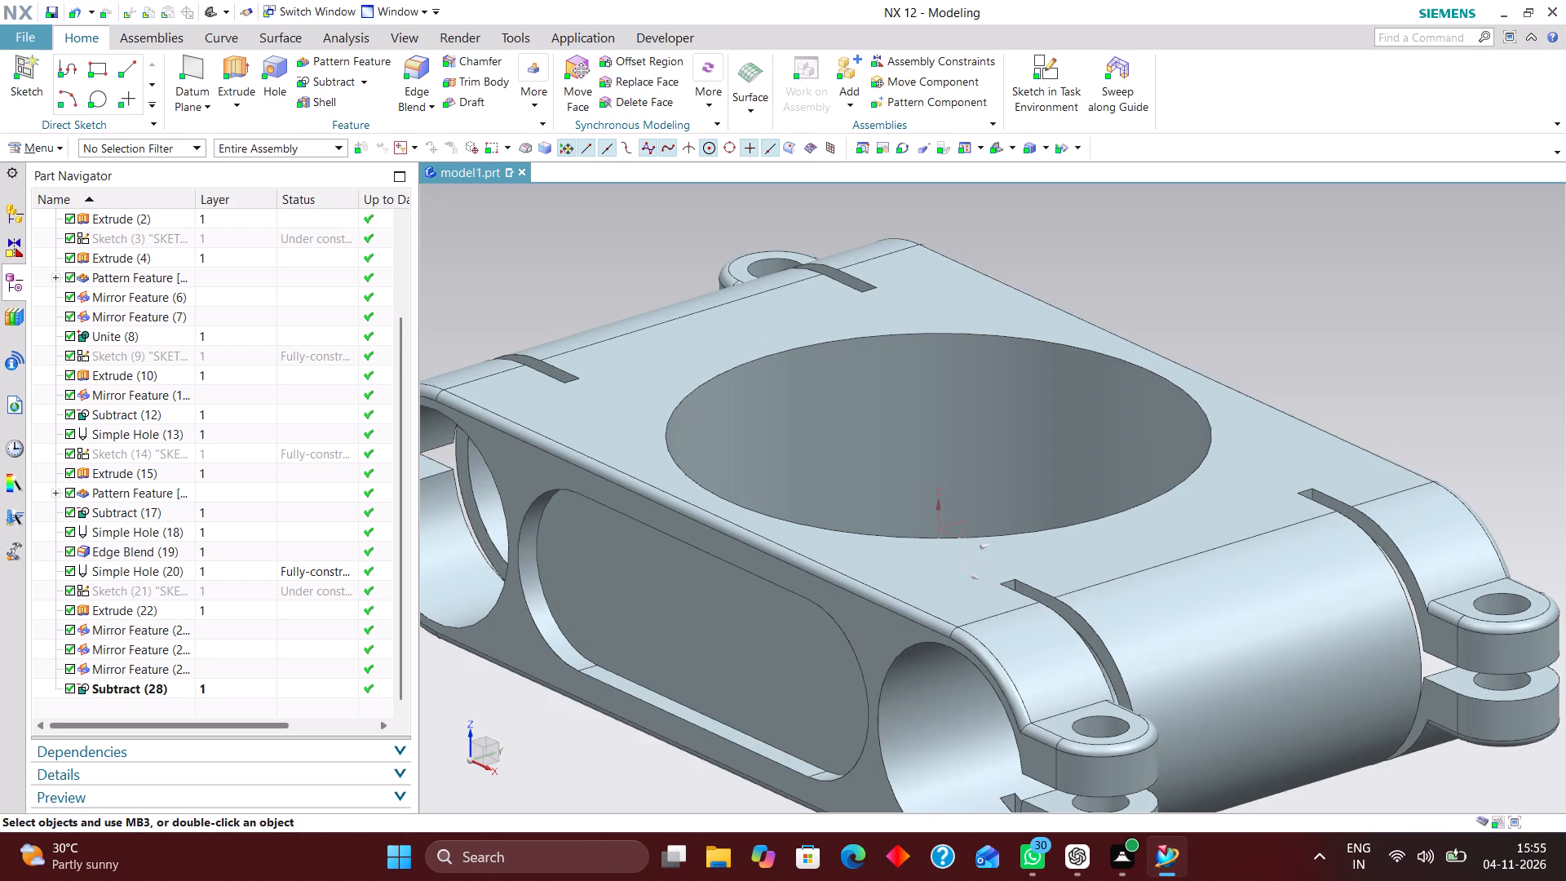
scroll(1303, 332, down, 2)
scroll(1288, 326, up, 1)
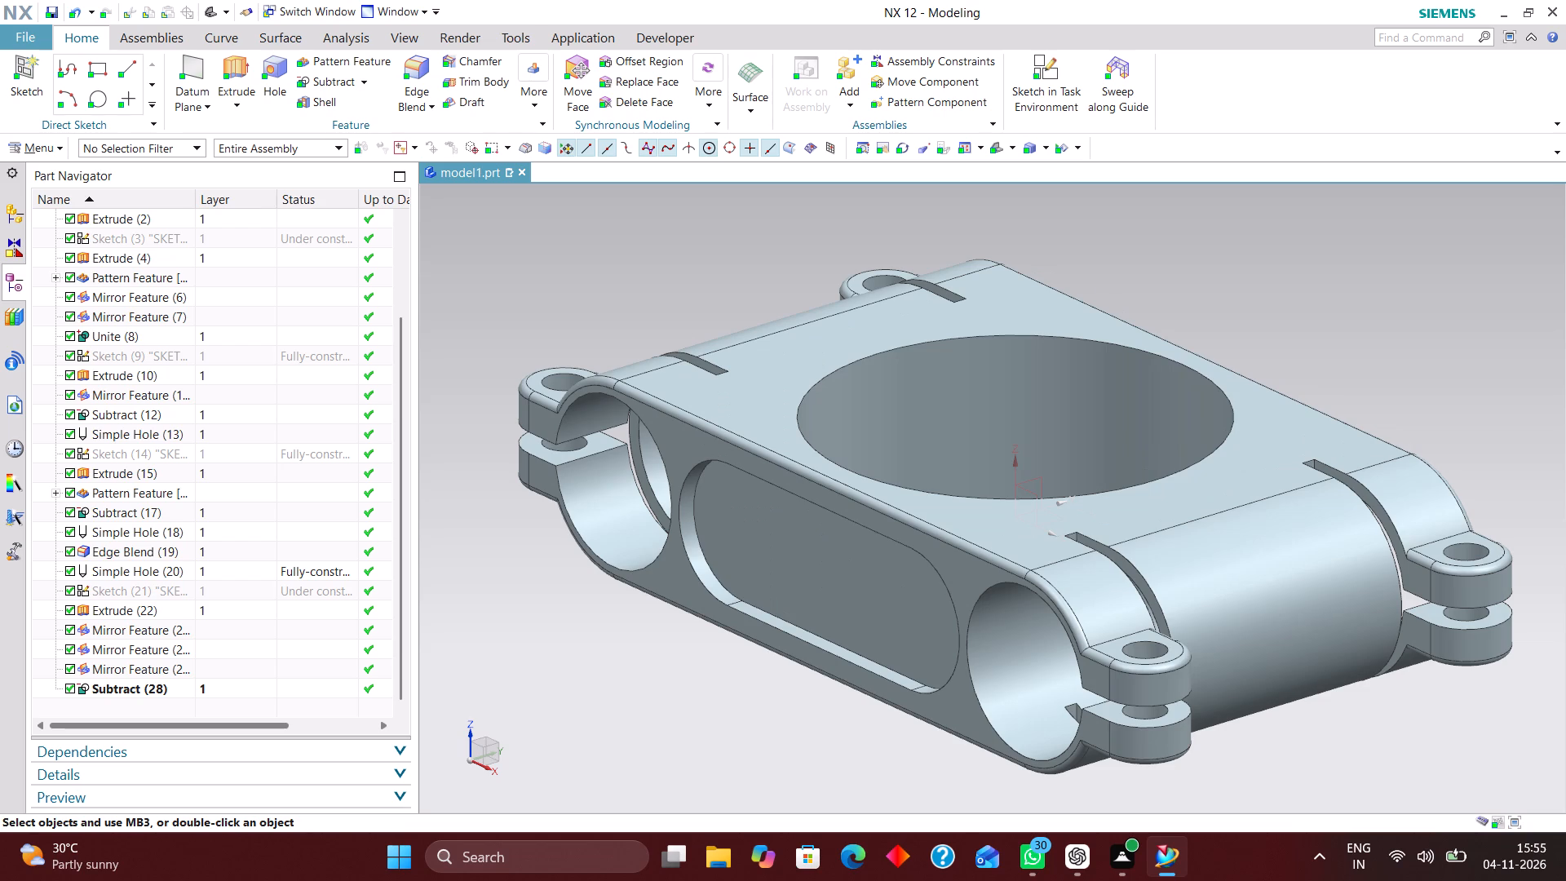
scroll(1292, 356, down, 2)
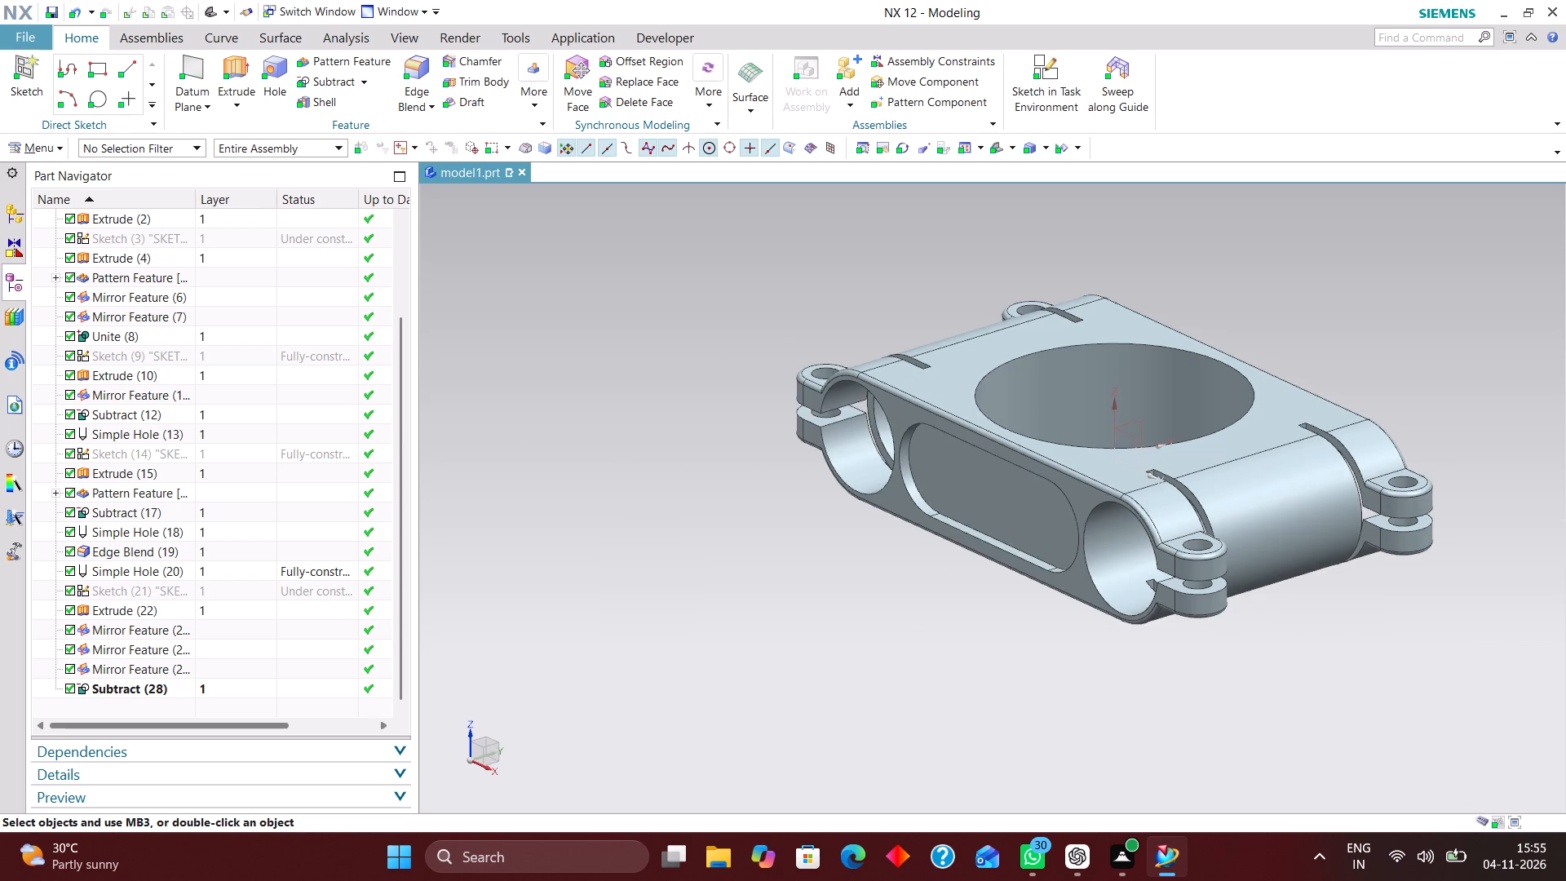
scroll(1285, 340, up, 2)
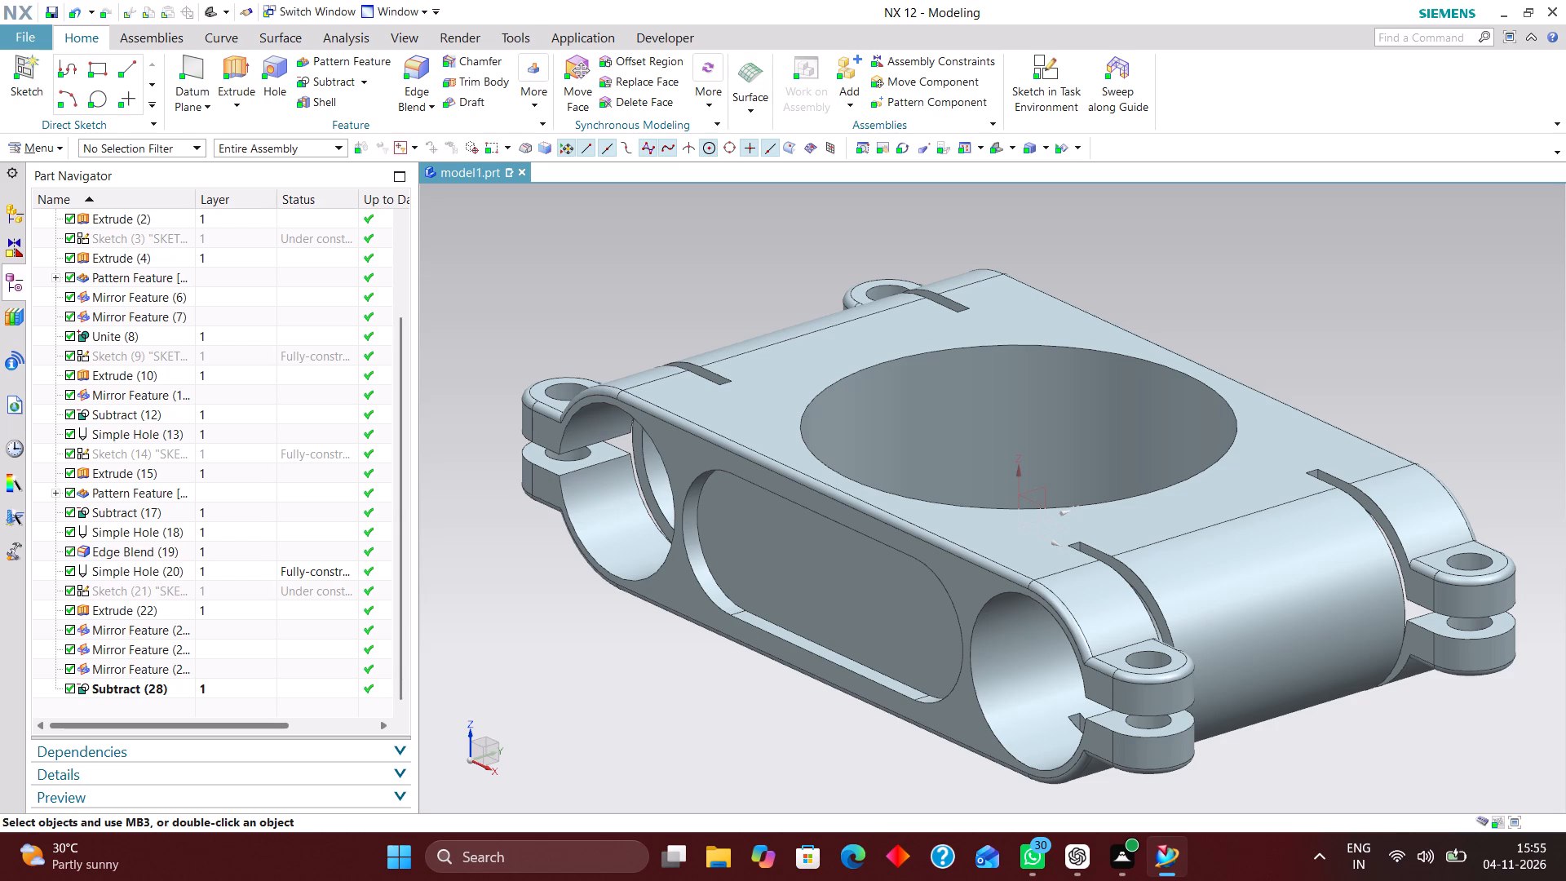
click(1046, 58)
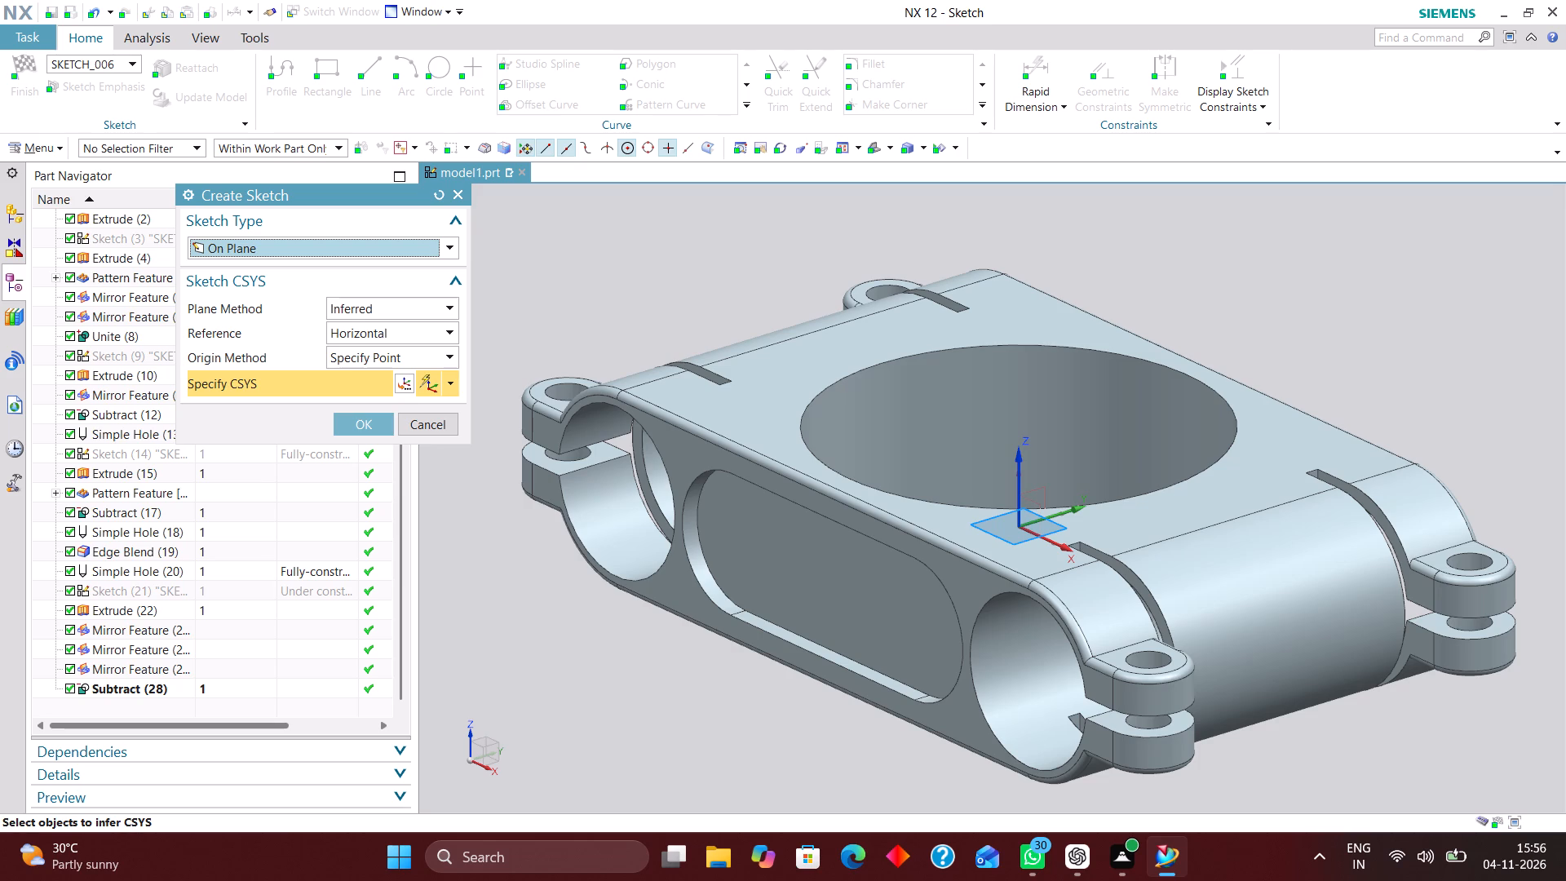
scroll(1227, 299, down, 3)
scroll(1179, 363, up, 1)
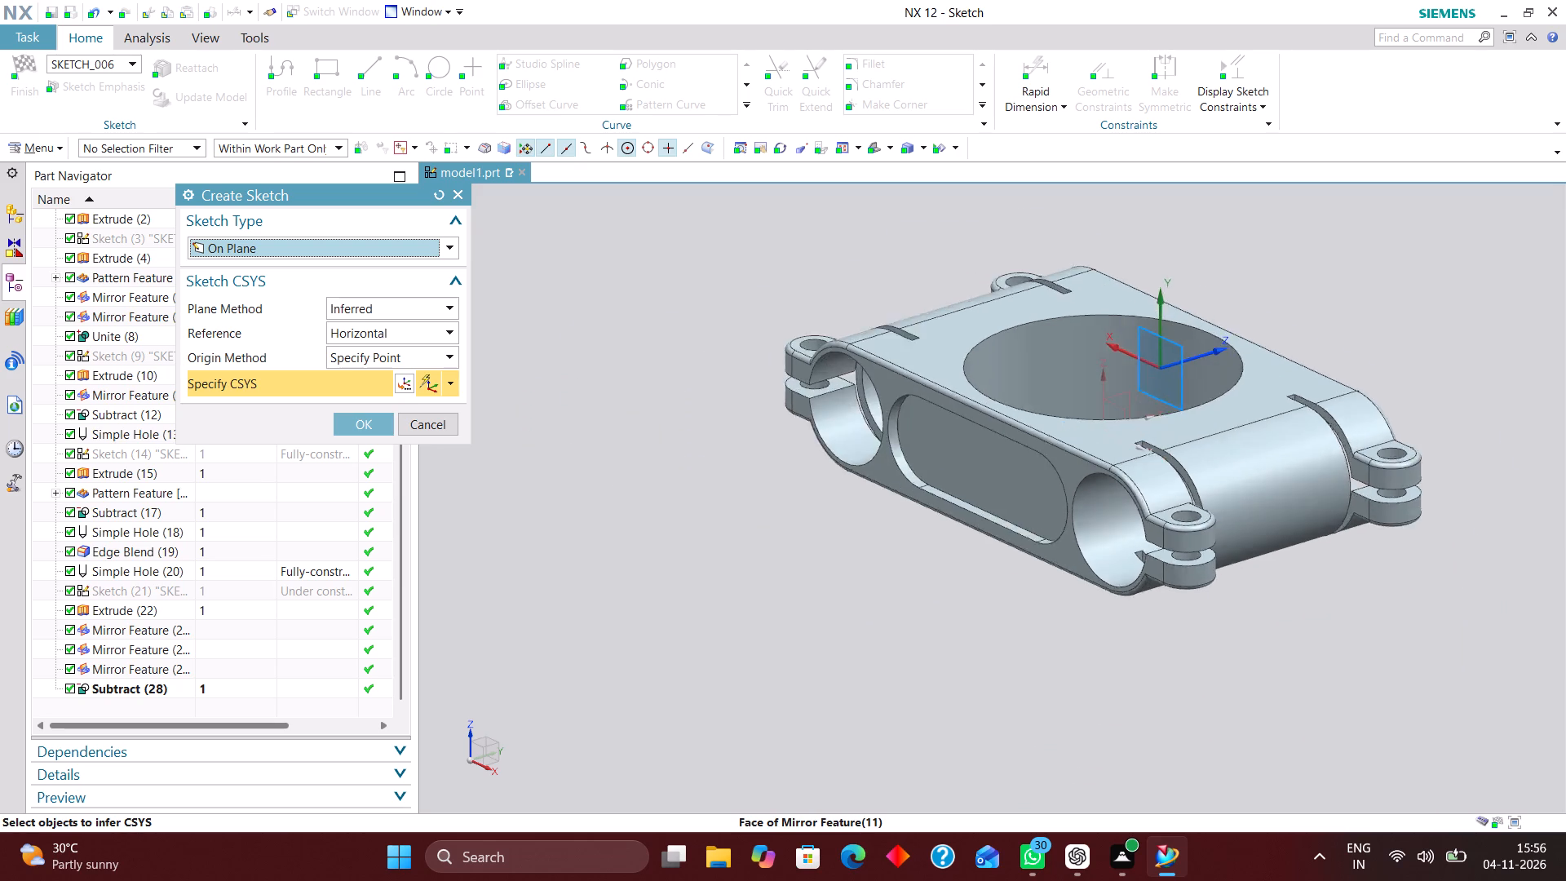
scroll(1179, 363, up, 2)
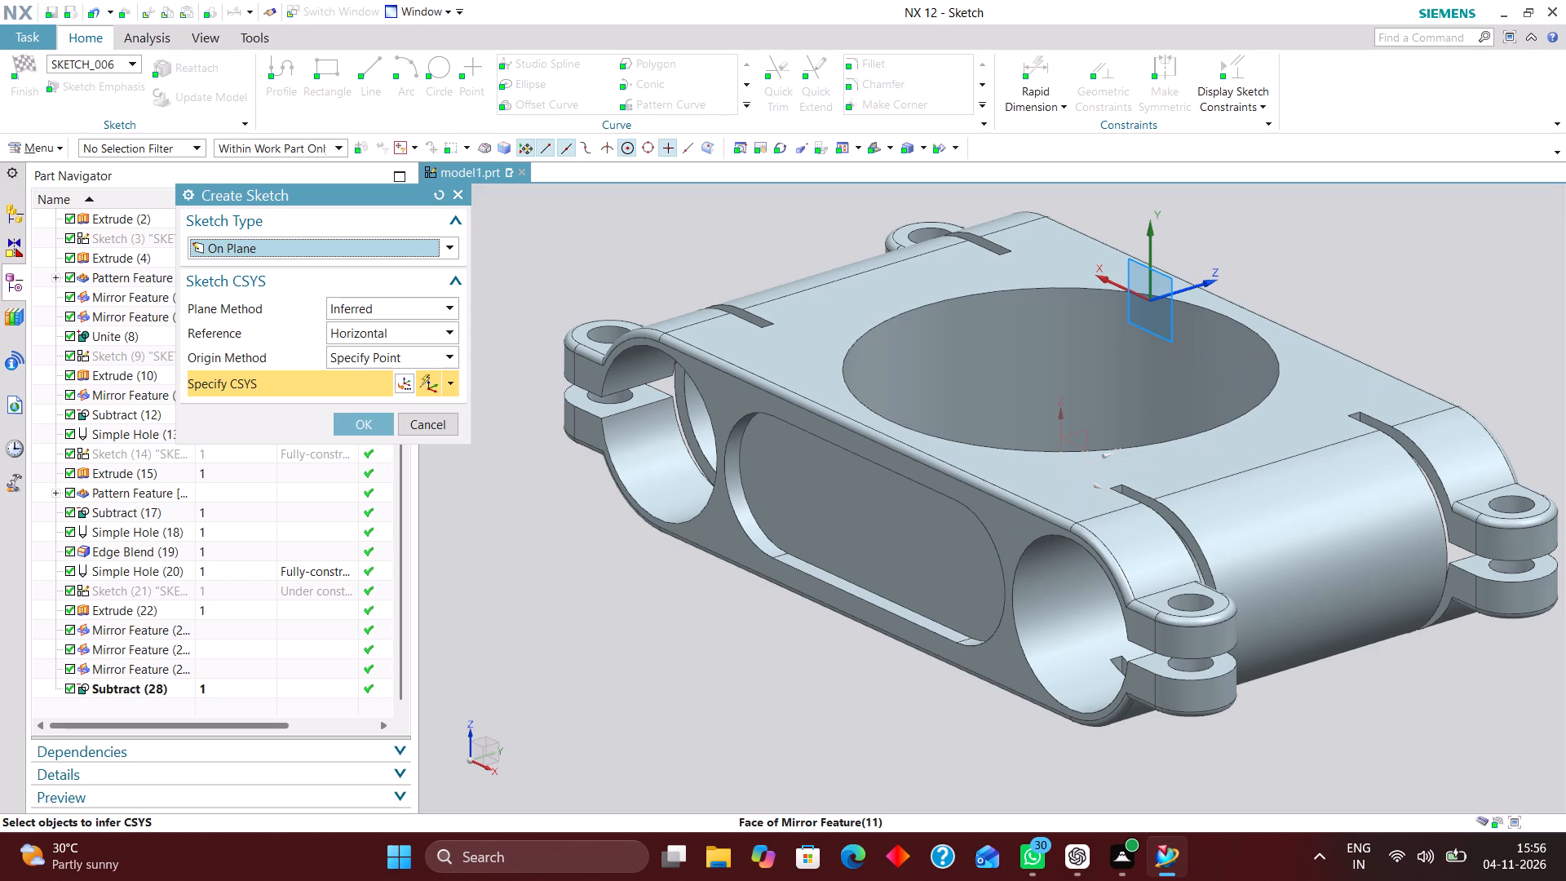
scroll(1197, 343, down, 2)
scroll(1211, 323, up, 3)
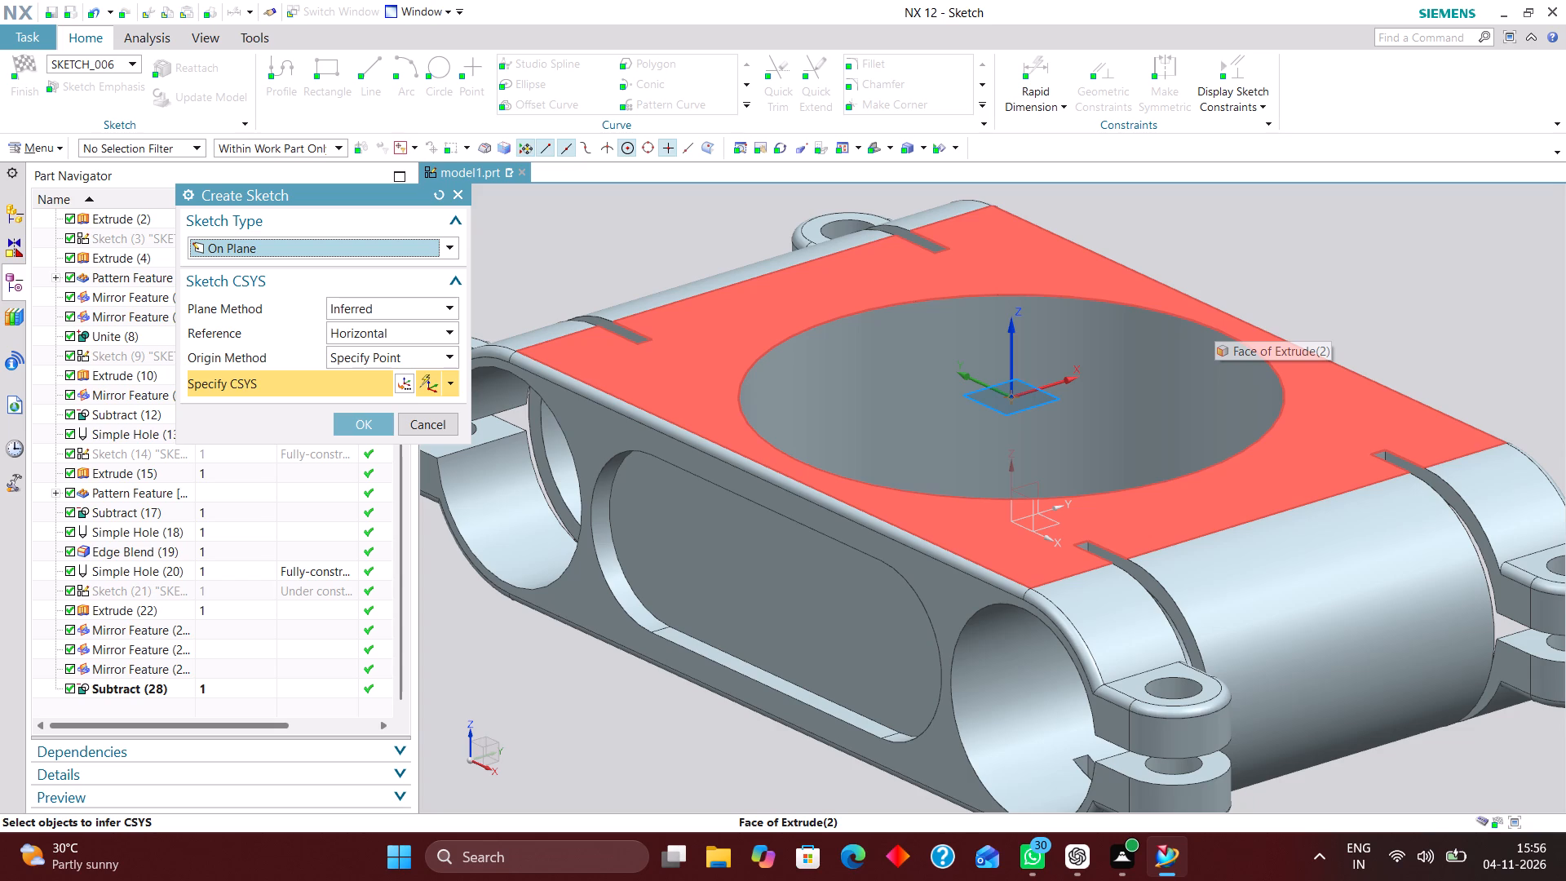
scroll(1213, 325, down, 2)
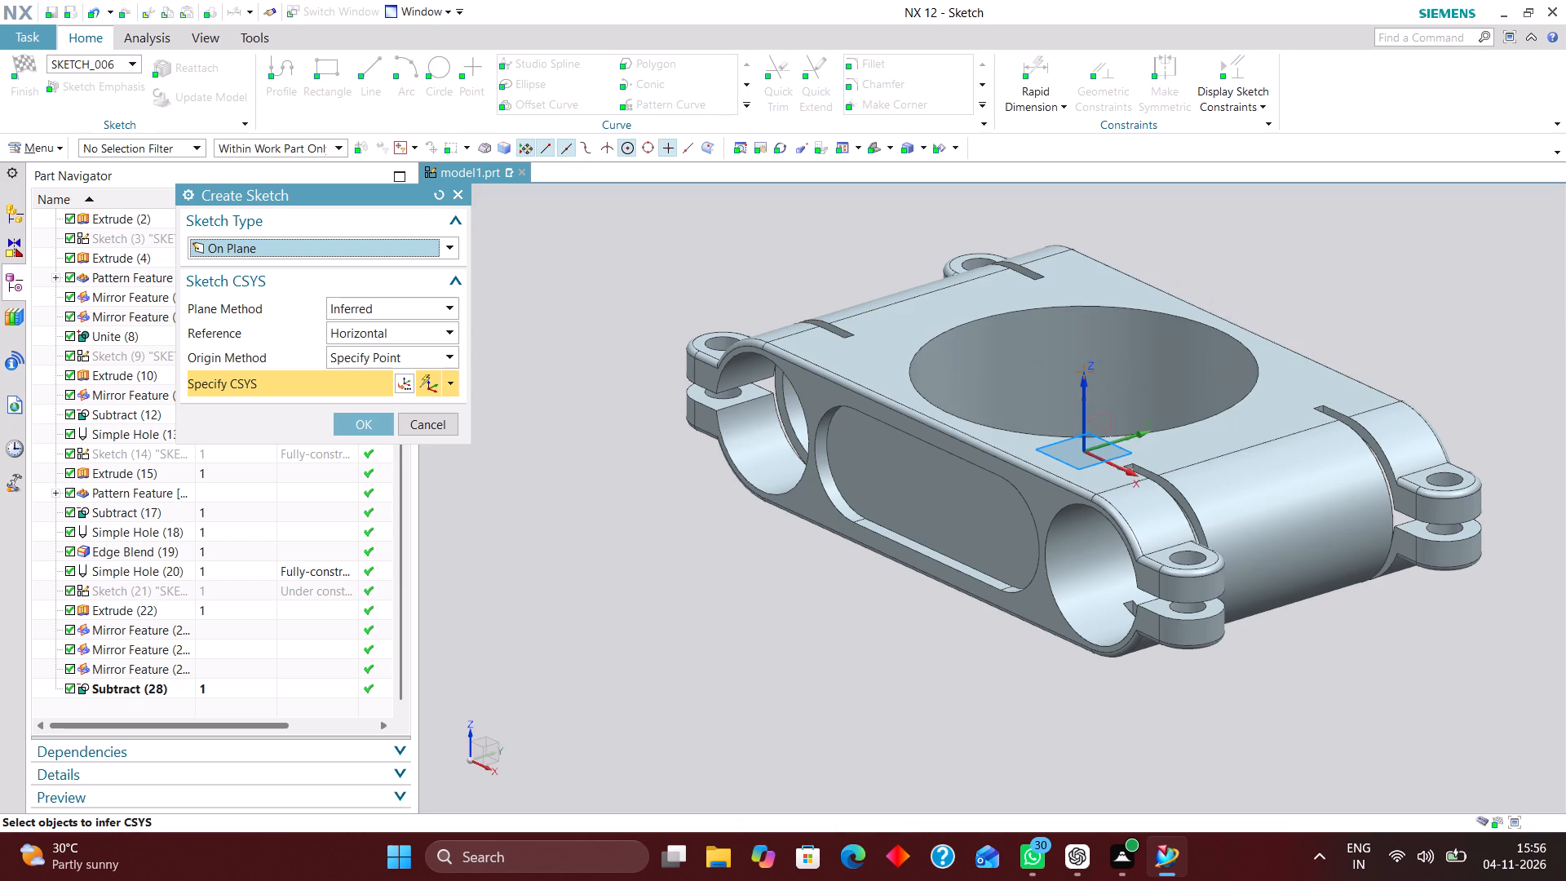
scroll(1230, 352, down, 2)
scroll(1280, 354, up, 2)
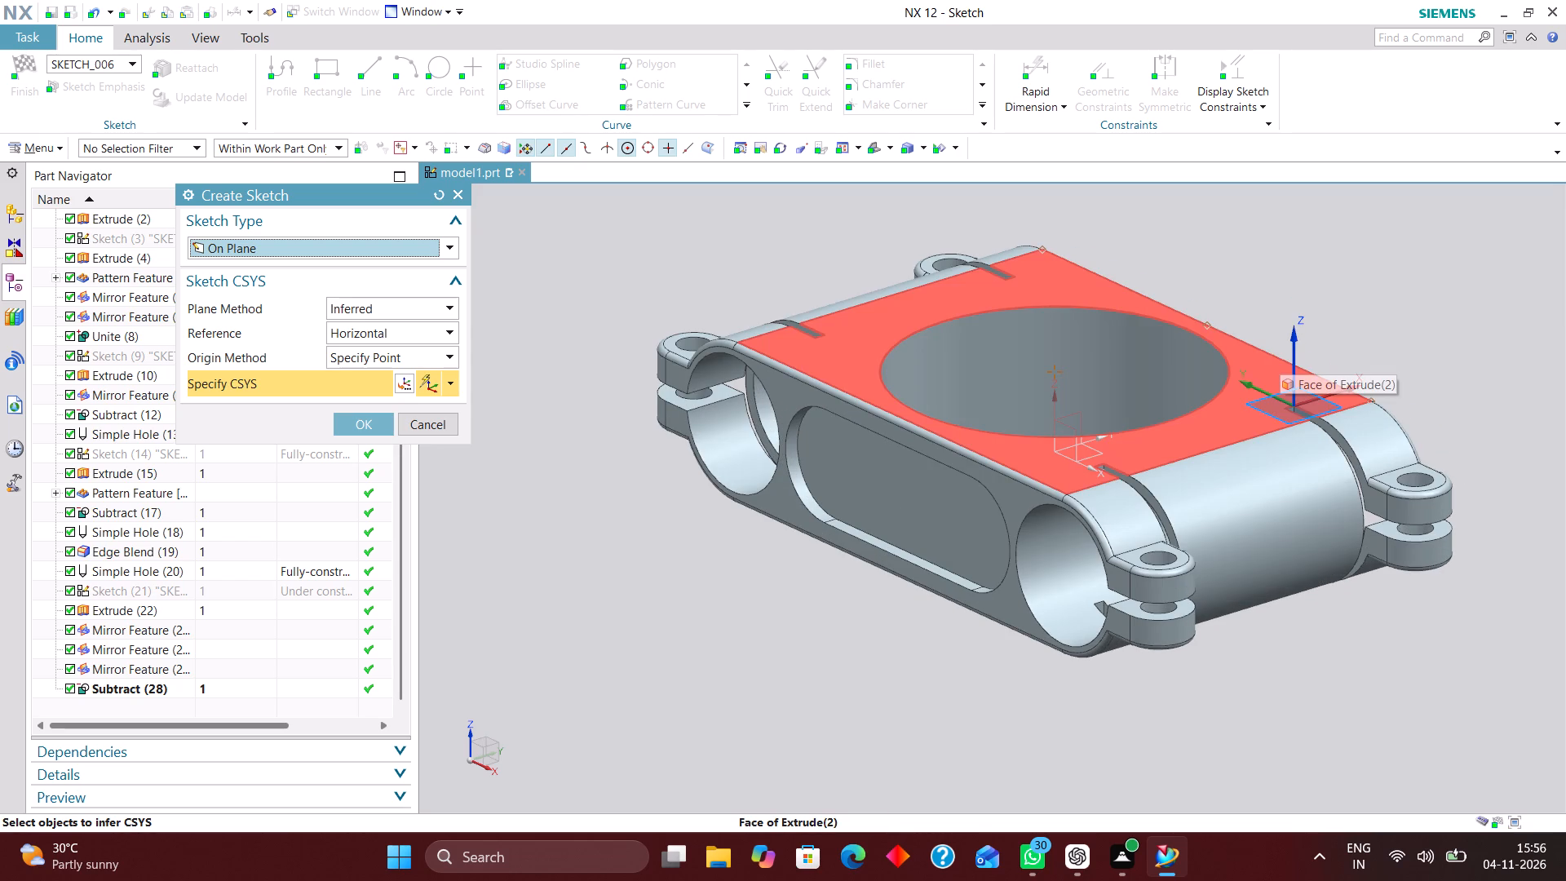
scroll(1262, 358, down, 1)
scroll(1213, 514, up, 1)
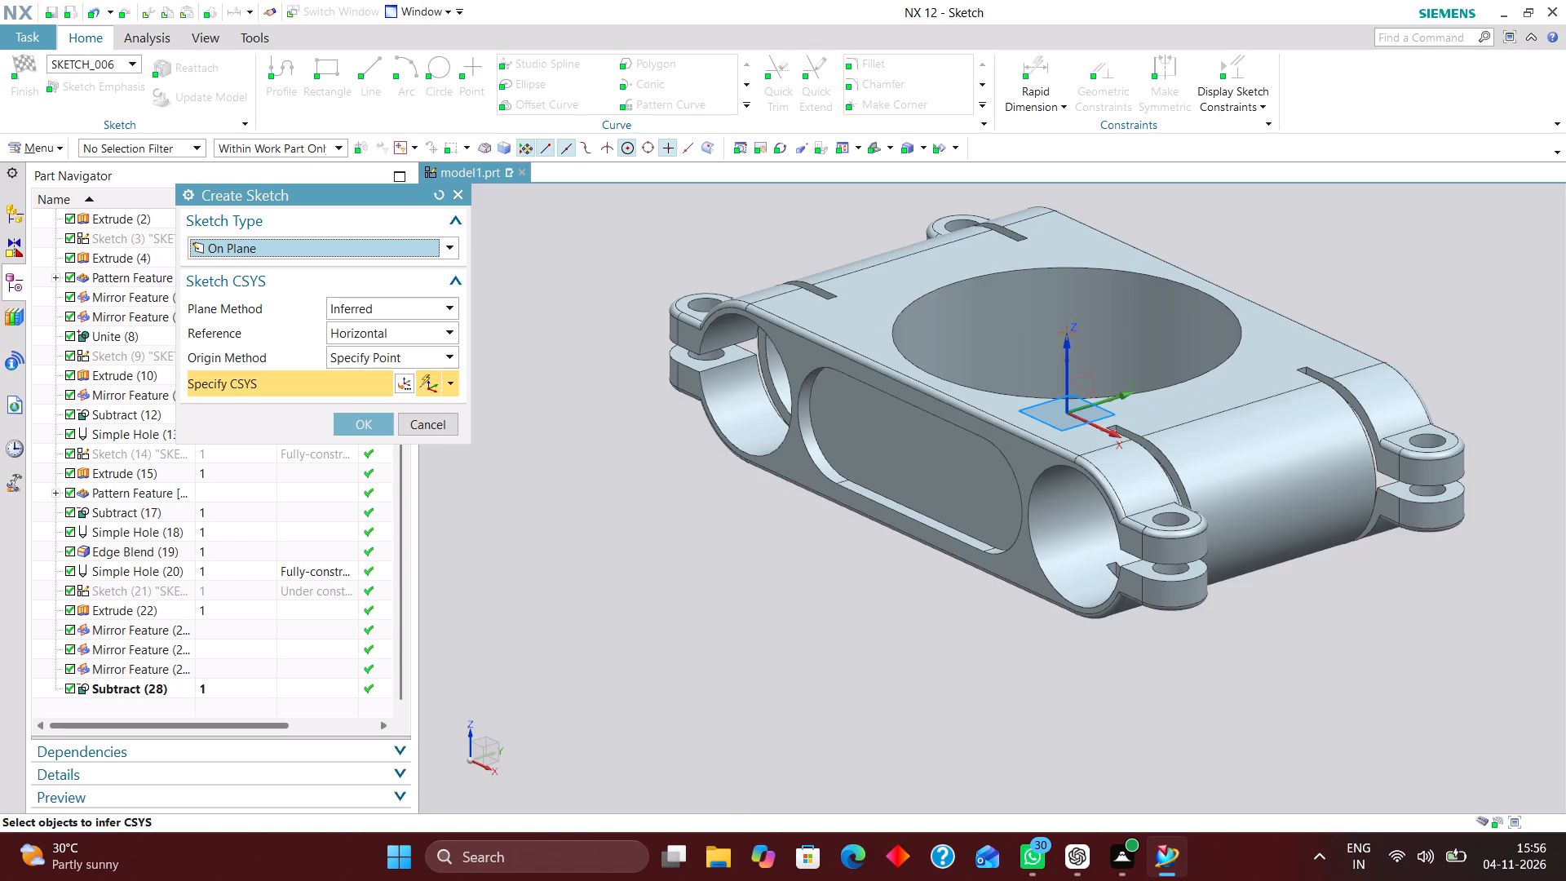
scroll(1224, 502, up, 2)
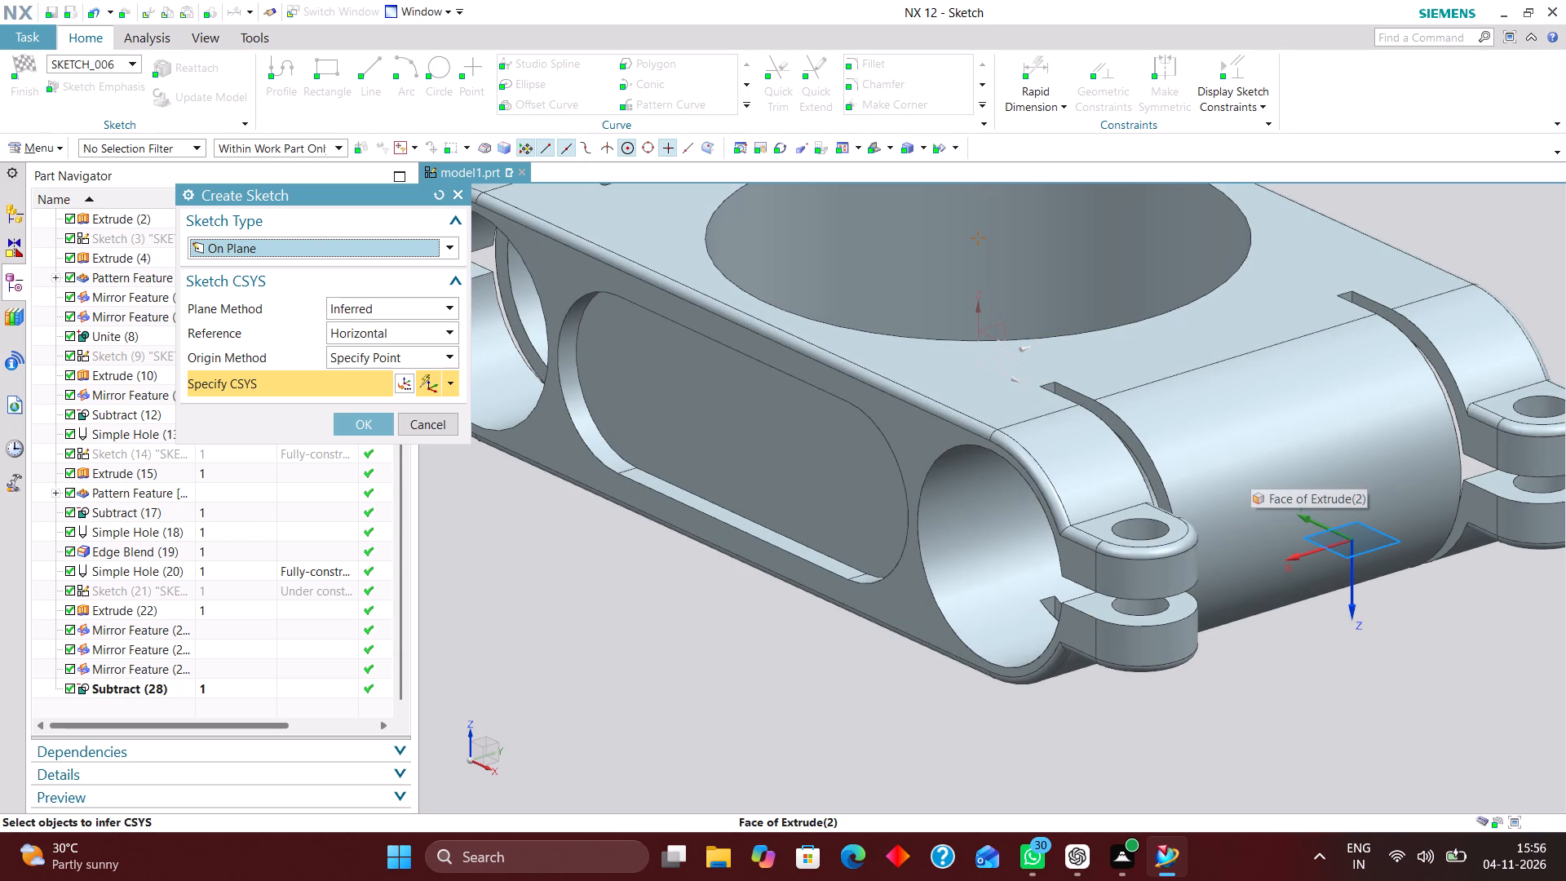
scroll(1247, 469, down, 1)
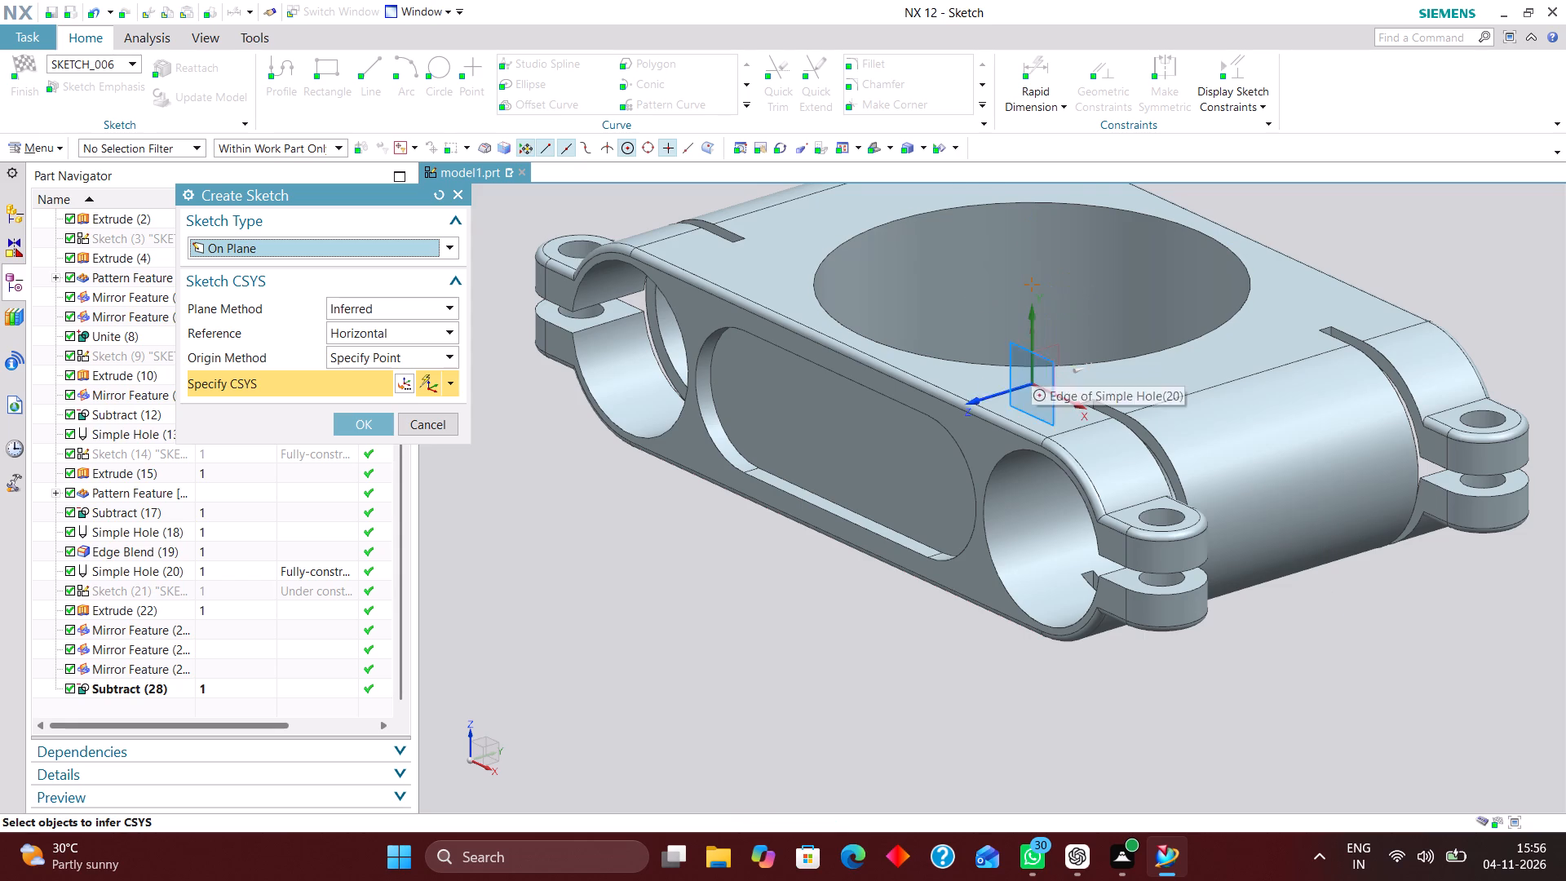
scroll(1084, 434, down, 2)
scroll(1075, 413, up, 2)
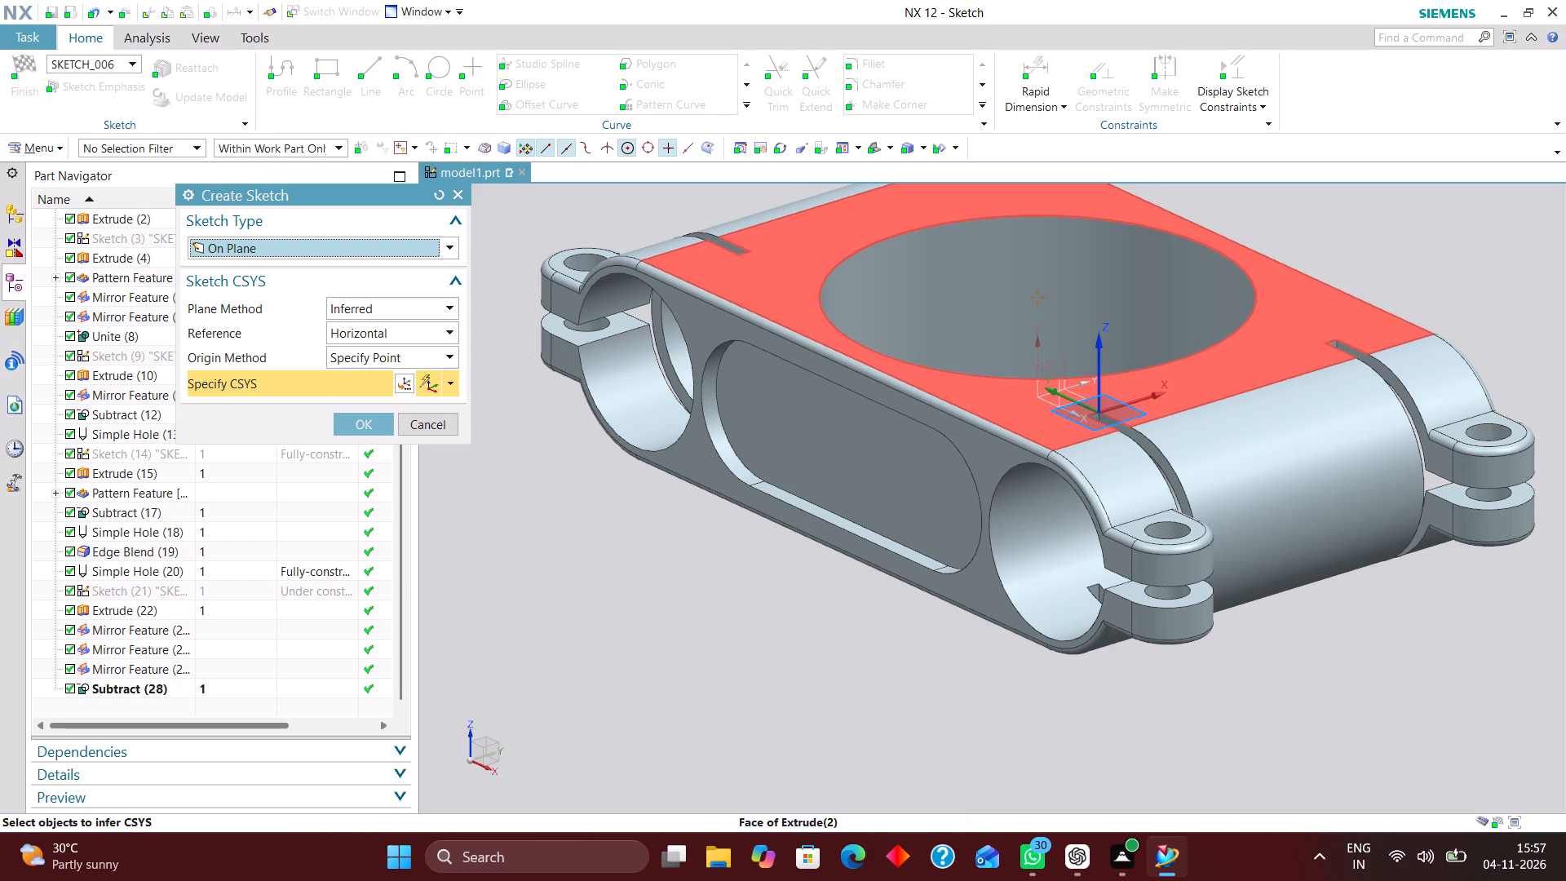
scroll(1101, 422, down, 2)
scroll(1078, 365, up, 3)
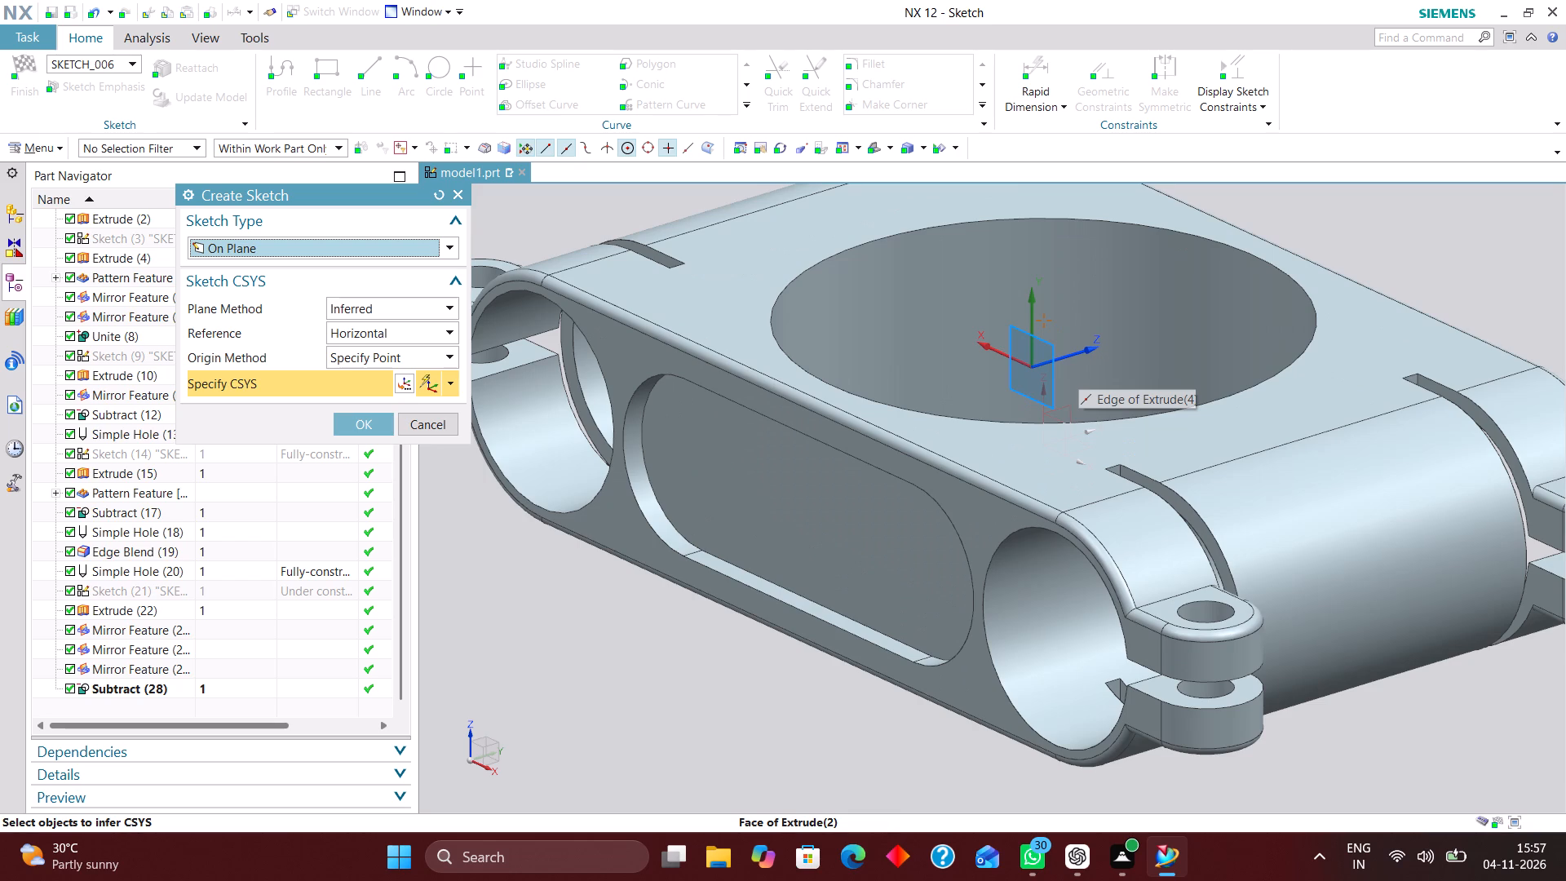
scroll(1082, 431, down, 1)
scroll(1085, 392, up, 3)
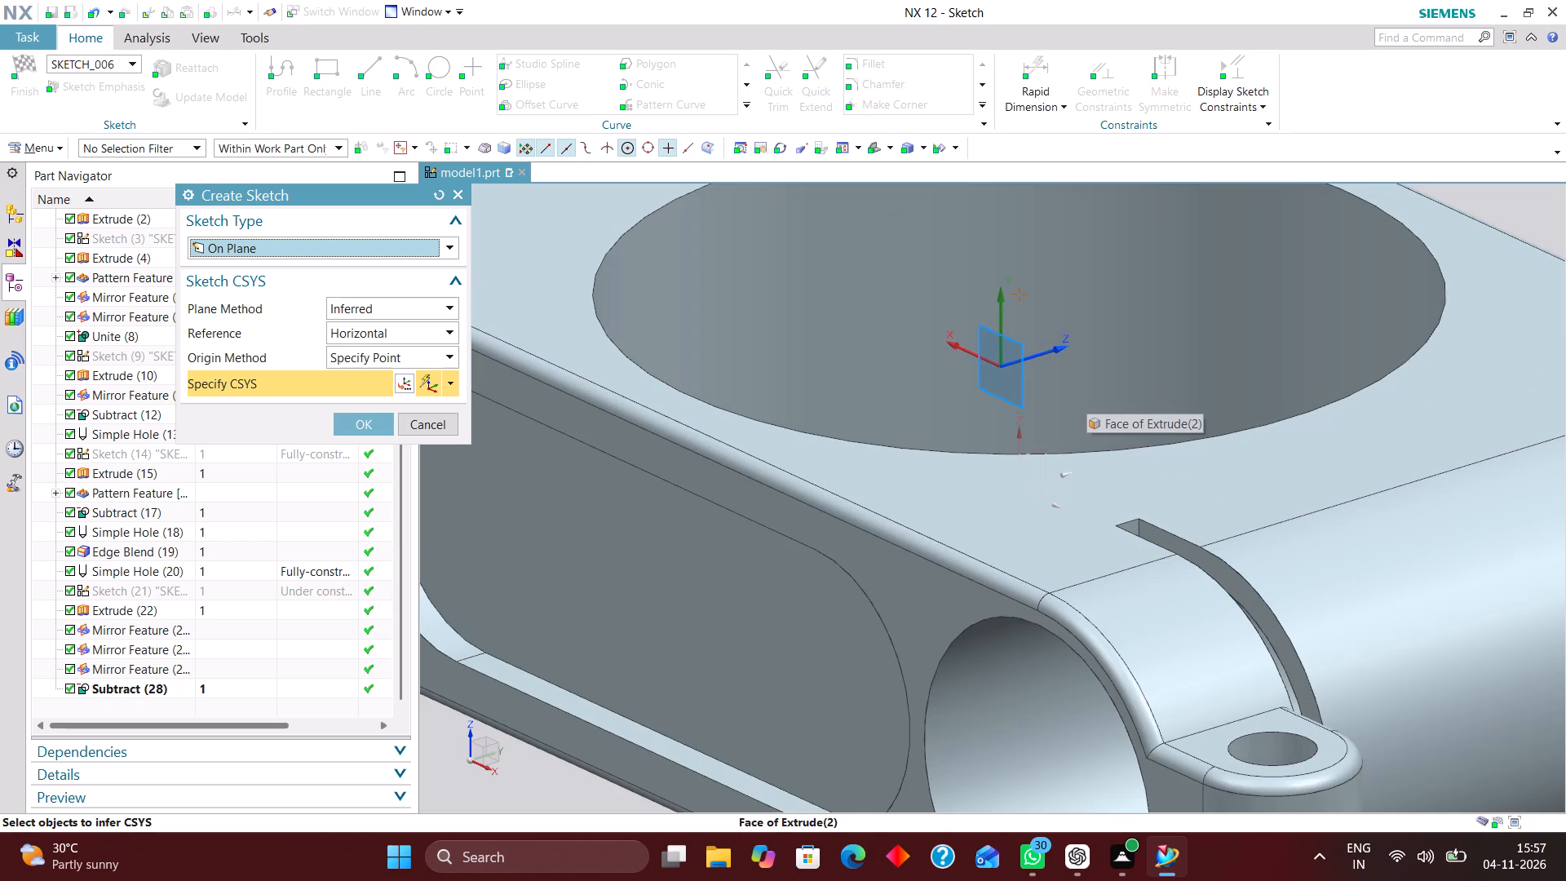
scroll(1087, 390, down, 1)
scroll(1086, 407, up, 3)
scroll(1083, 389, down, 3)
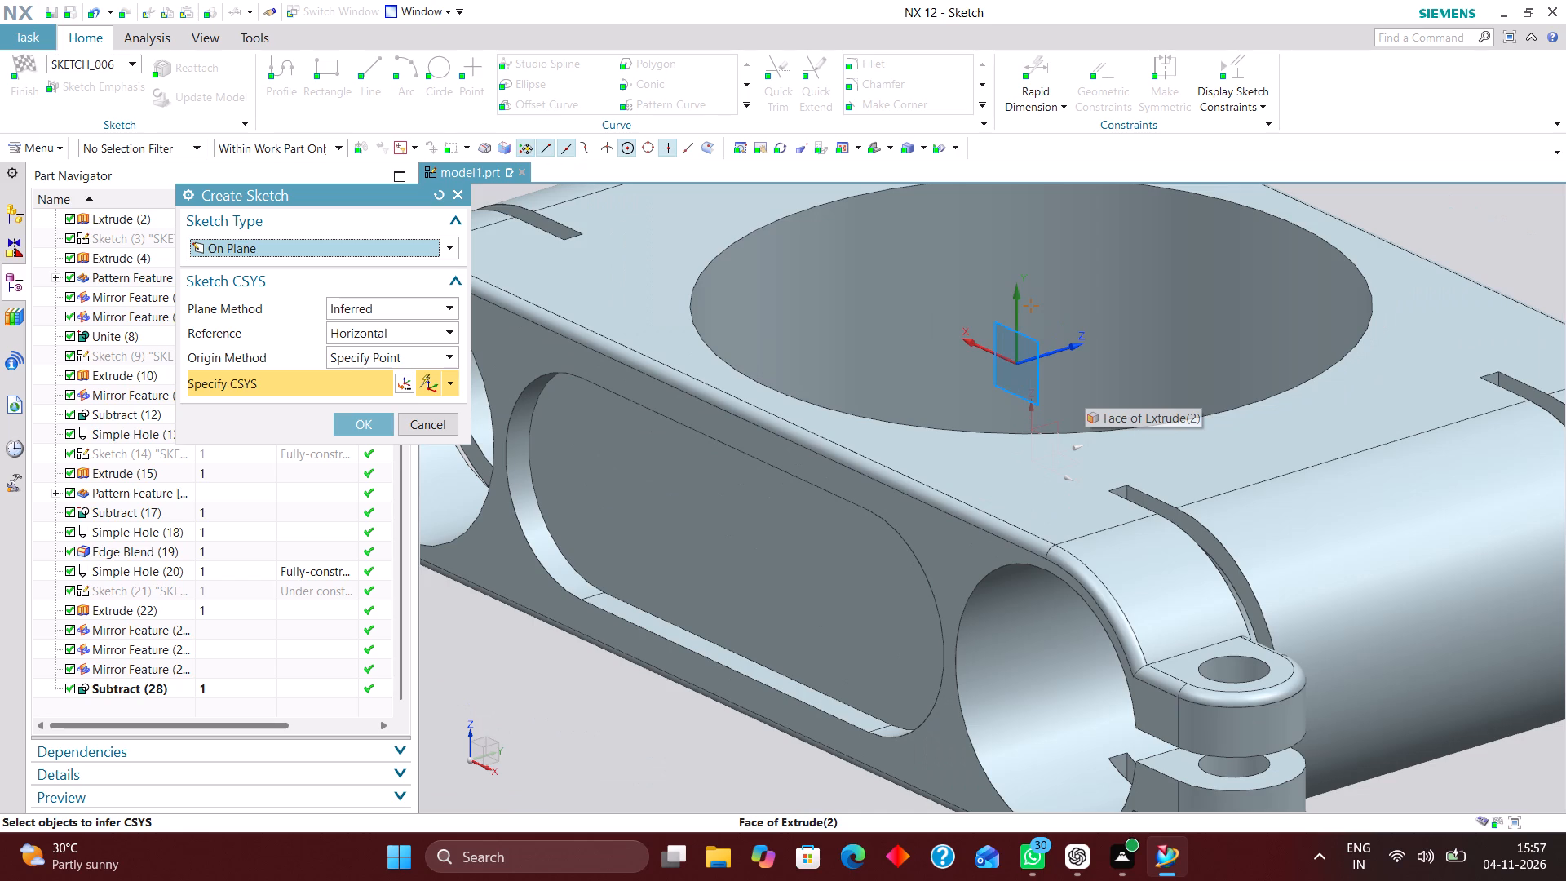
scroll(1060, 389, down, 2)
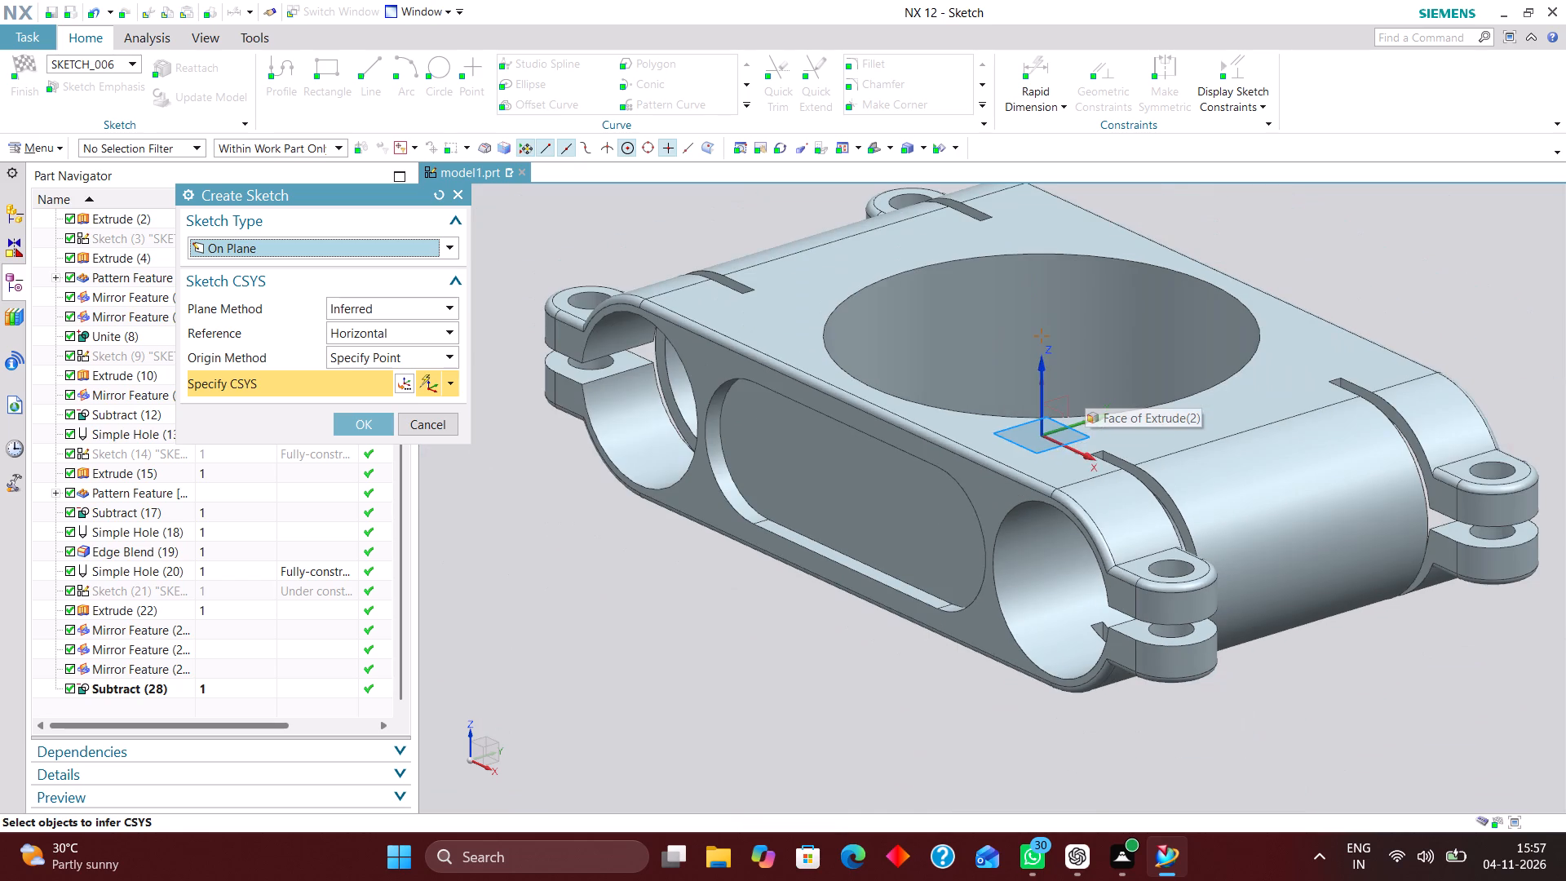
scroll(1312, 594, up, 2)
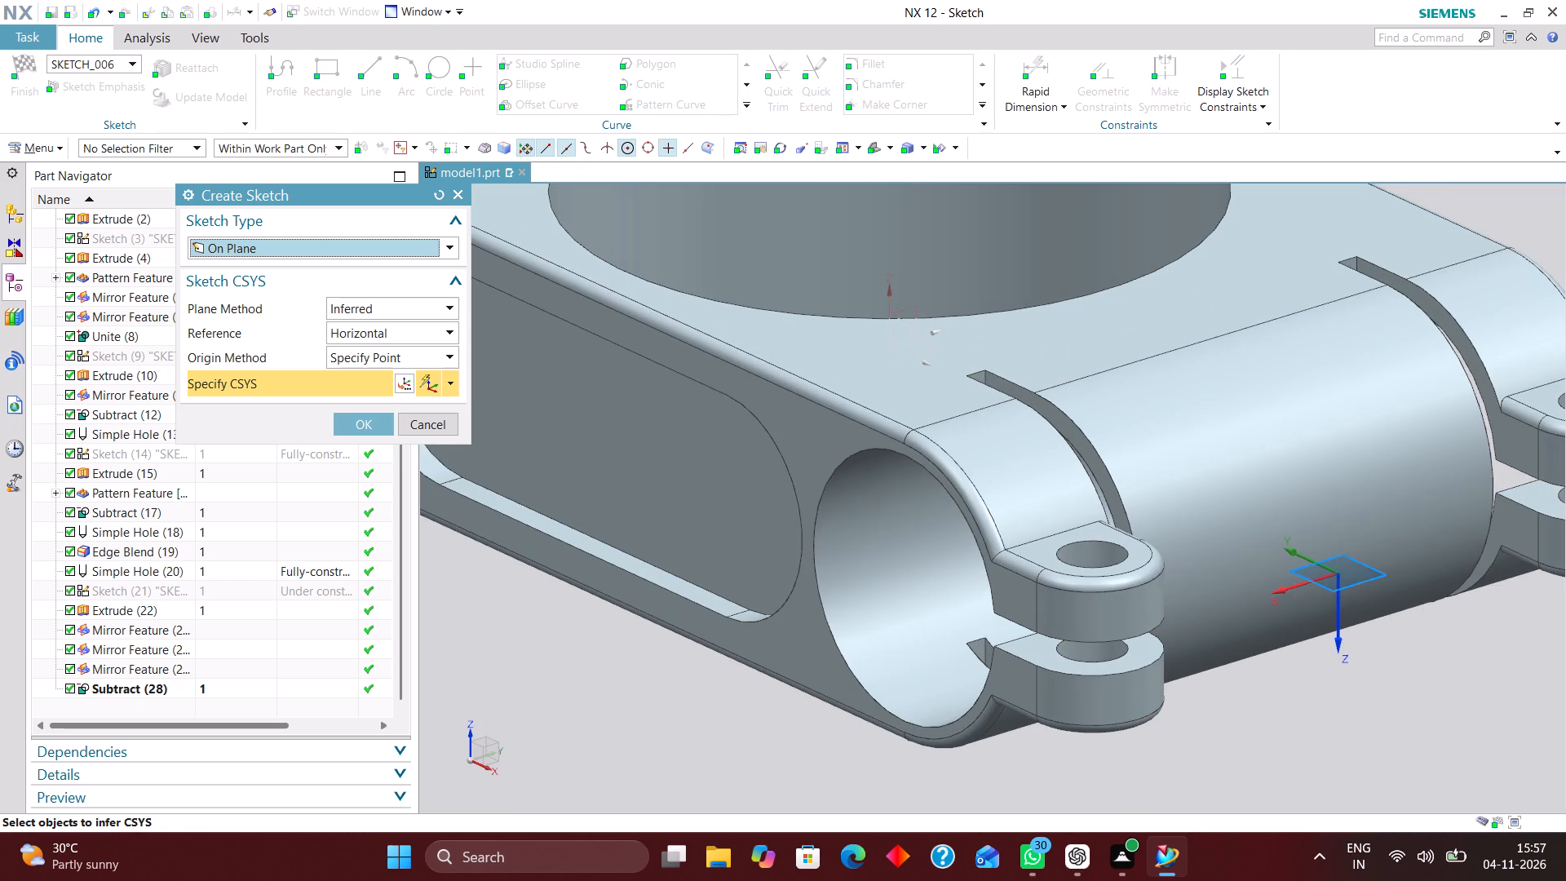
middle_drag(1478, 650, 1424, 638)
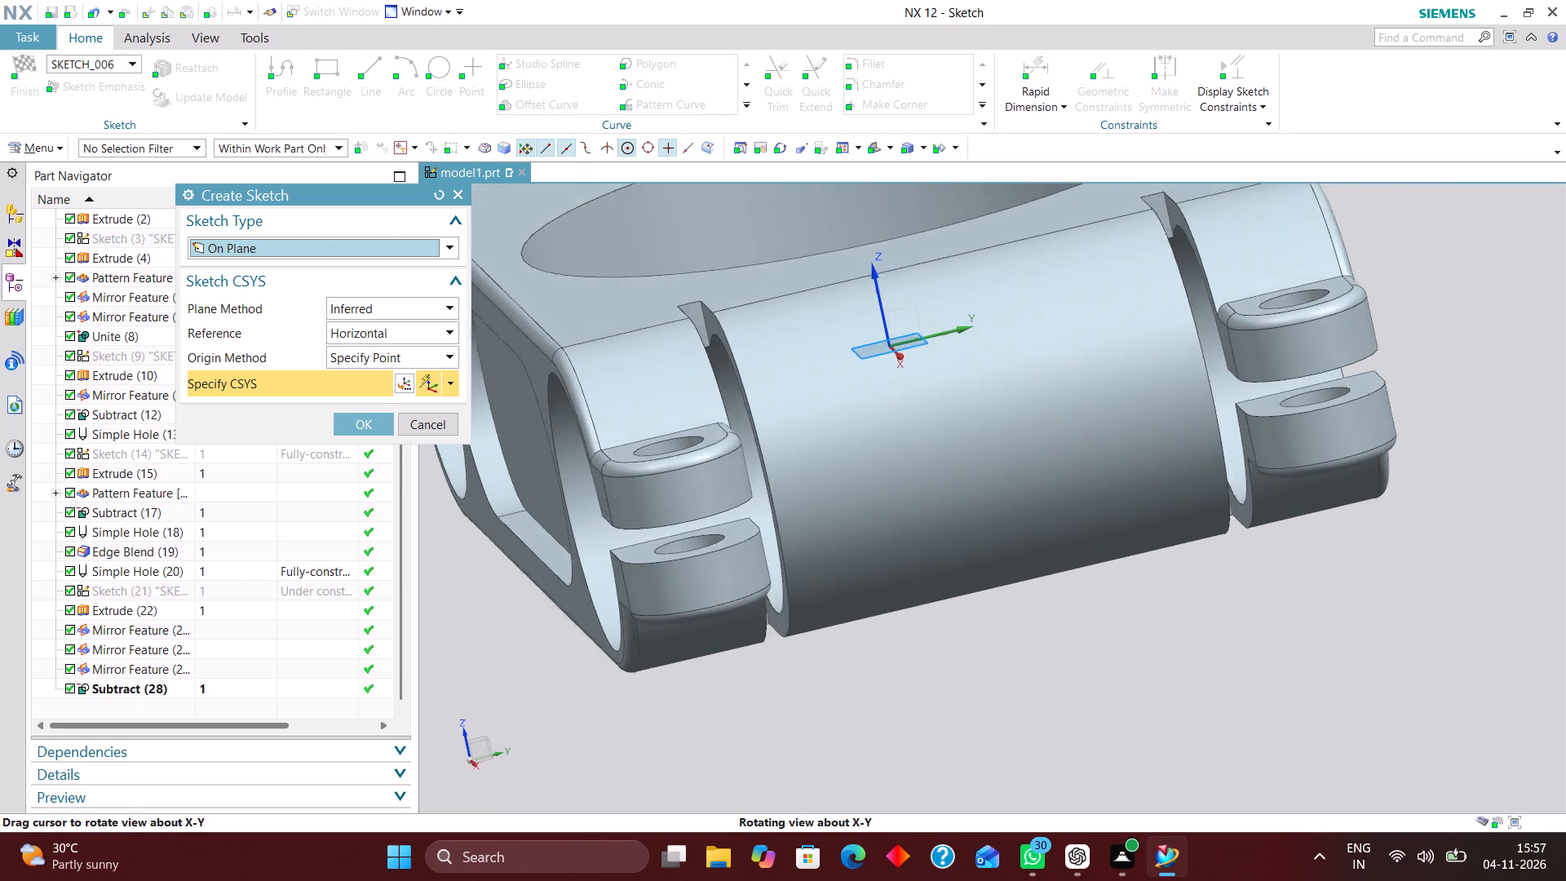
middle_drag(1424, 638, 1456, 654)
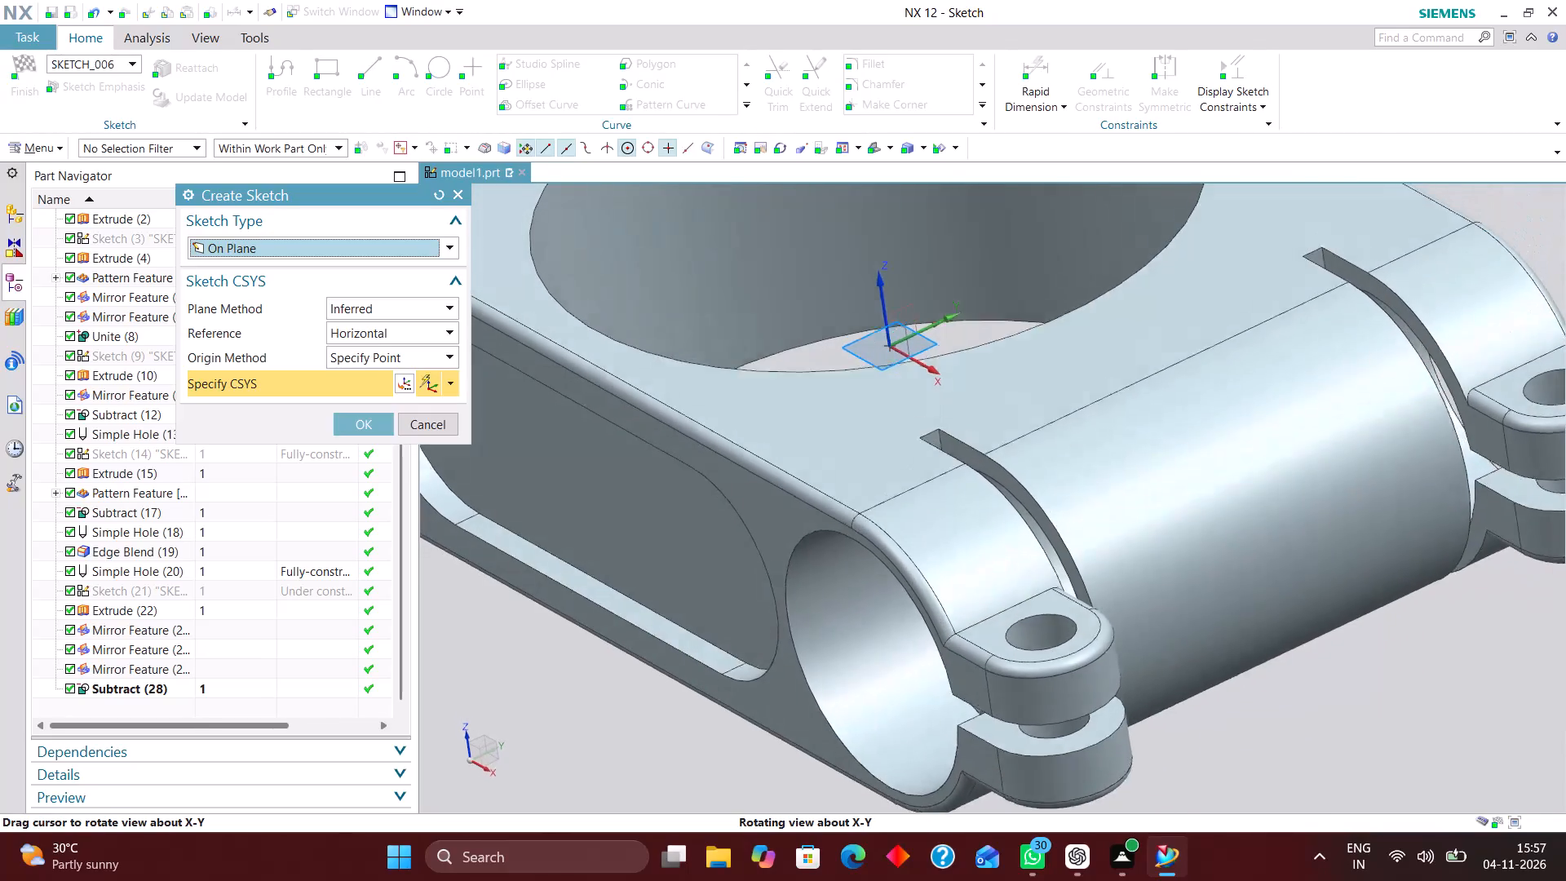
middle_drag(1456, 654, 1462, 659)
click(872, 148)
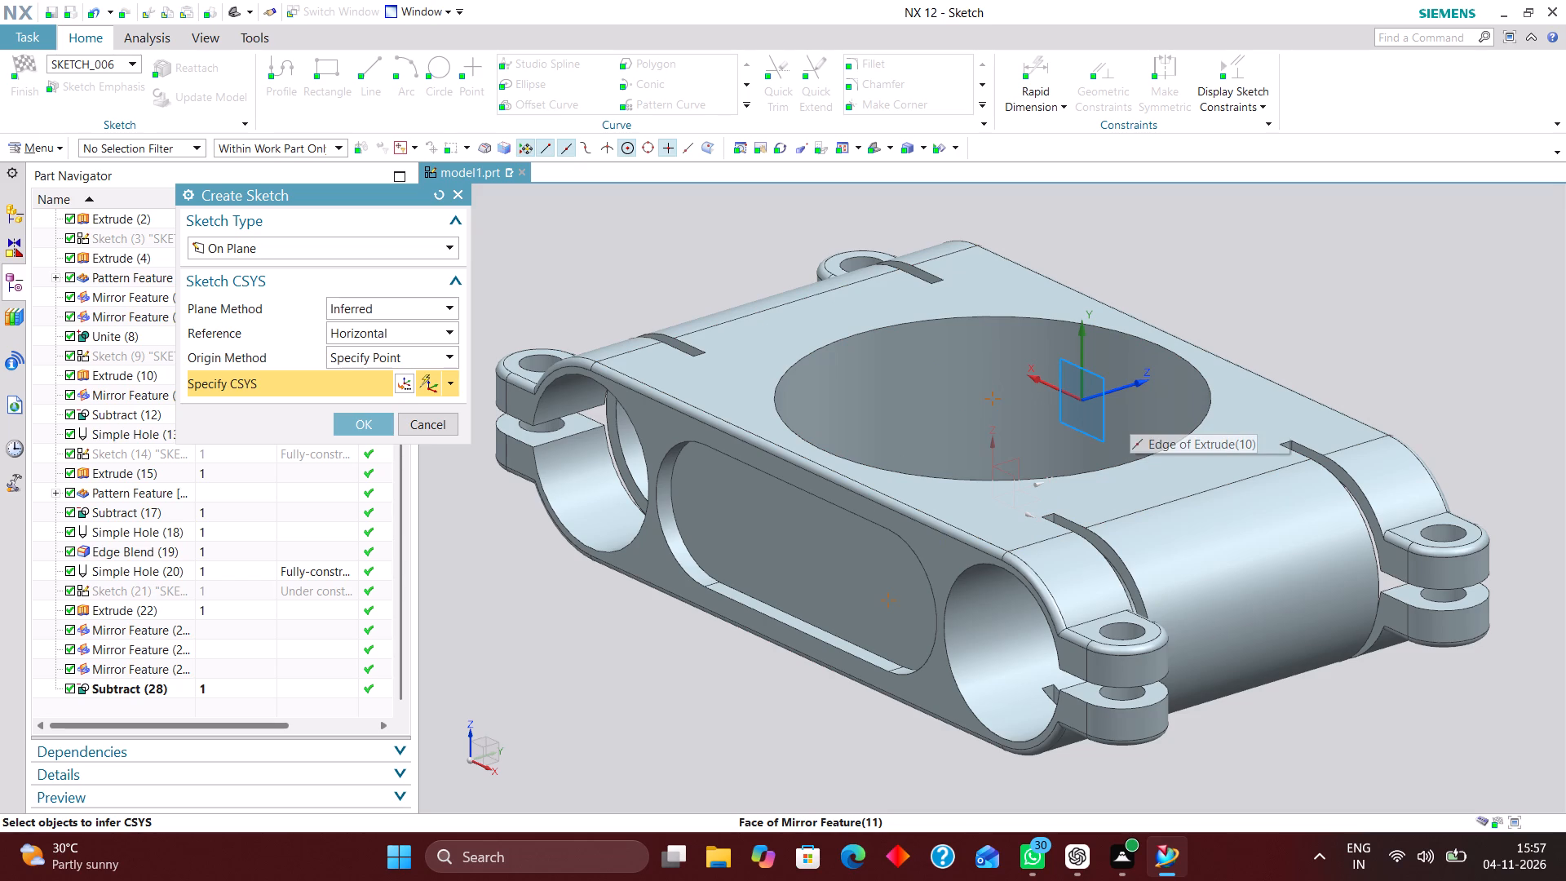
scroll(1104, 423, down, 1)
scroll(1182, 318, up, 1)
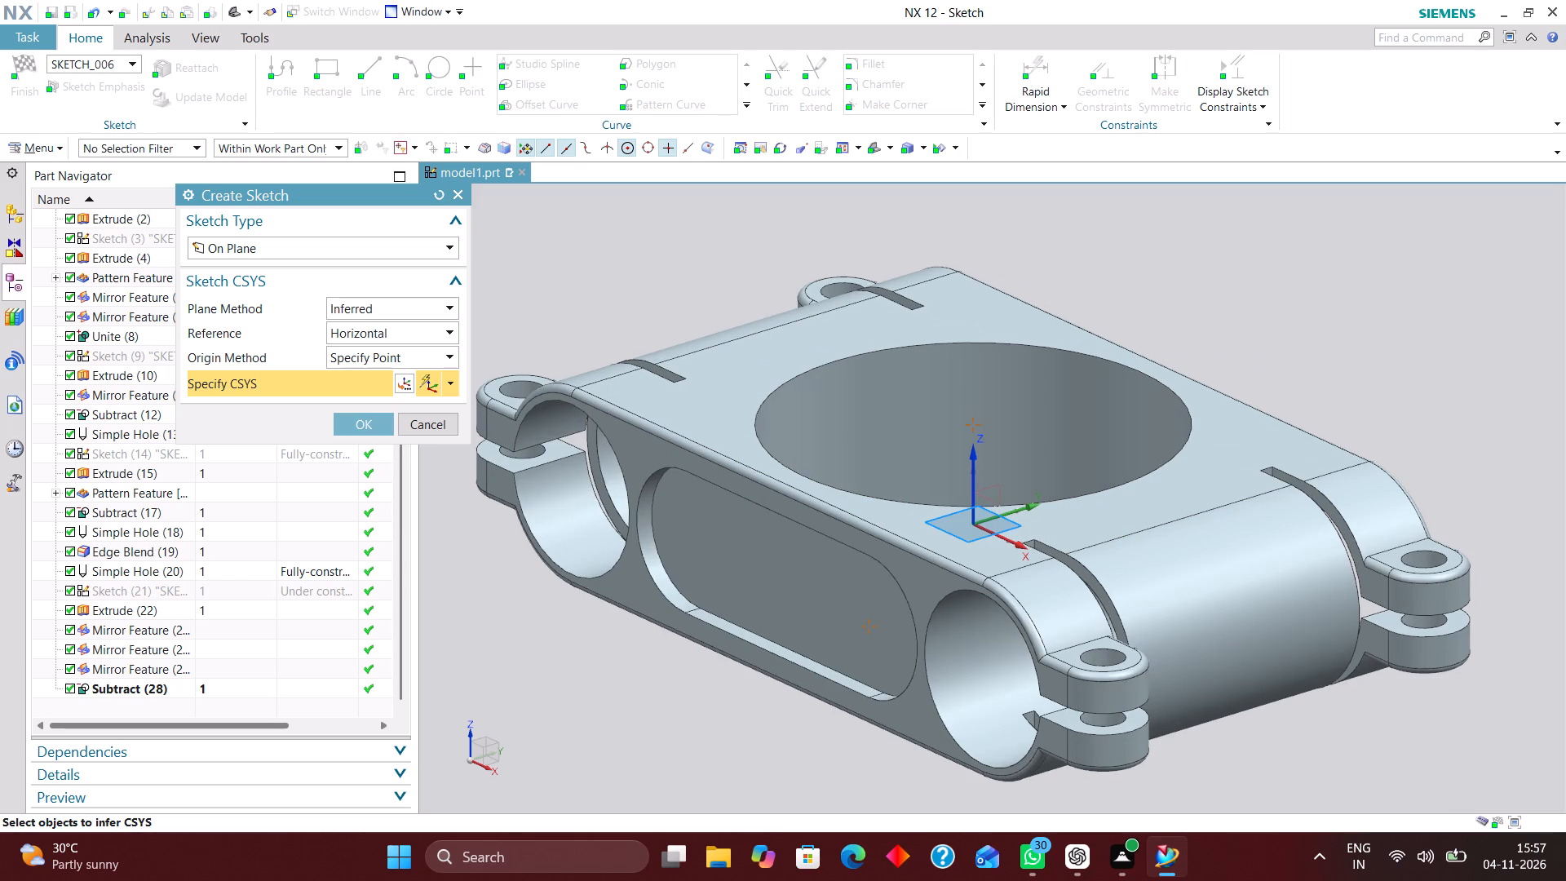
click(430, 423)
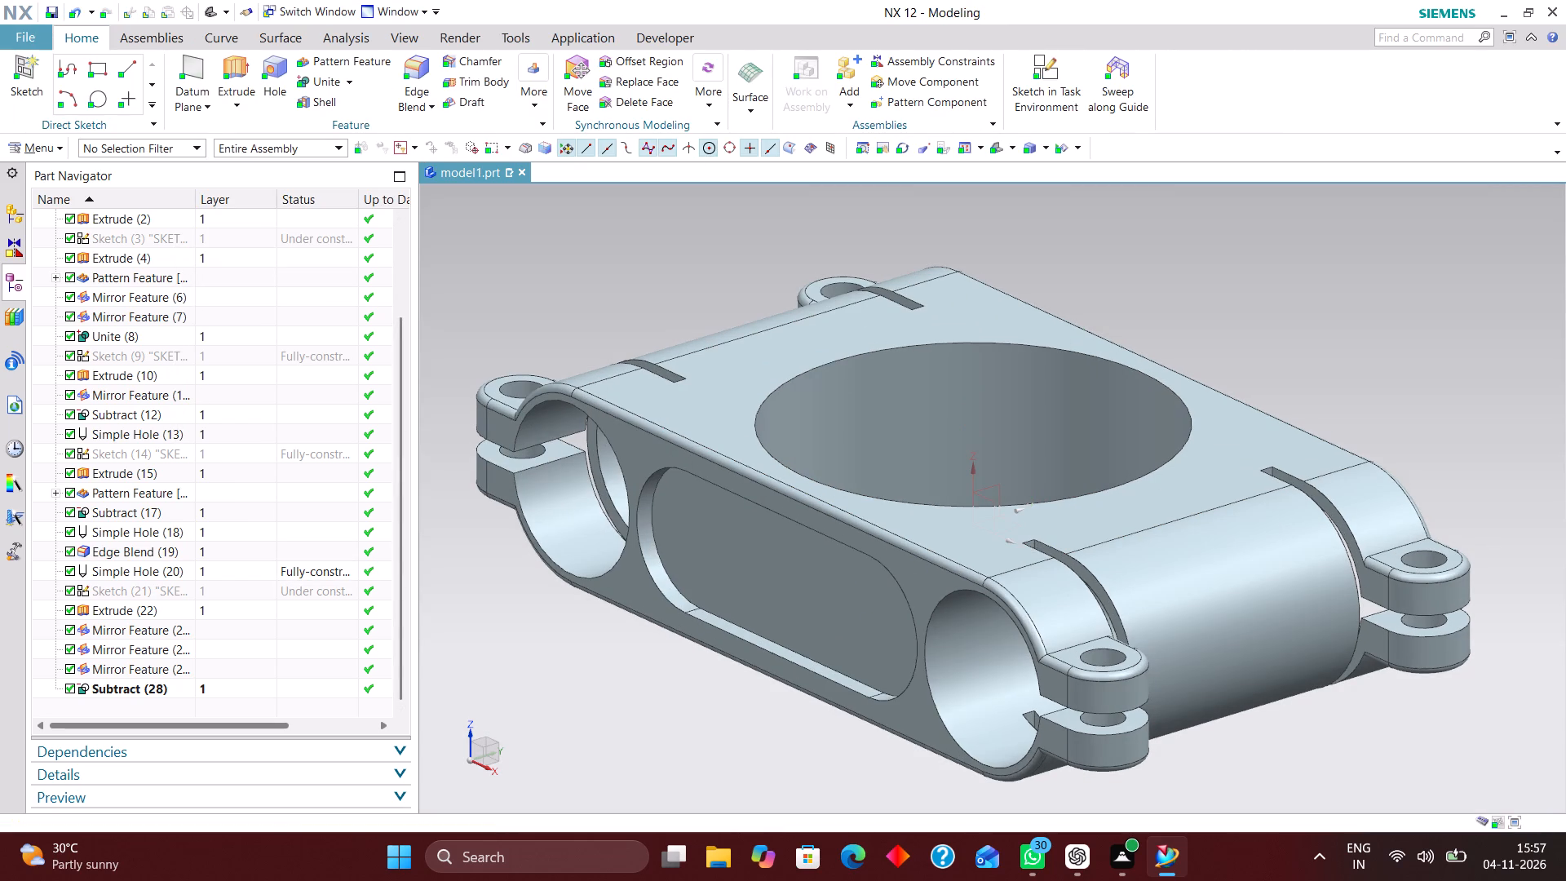
Create a sketch in the task environment on the XY plane of the datum coordinate system.
scroll(233, 552, down, 2)
click(1047, 67)
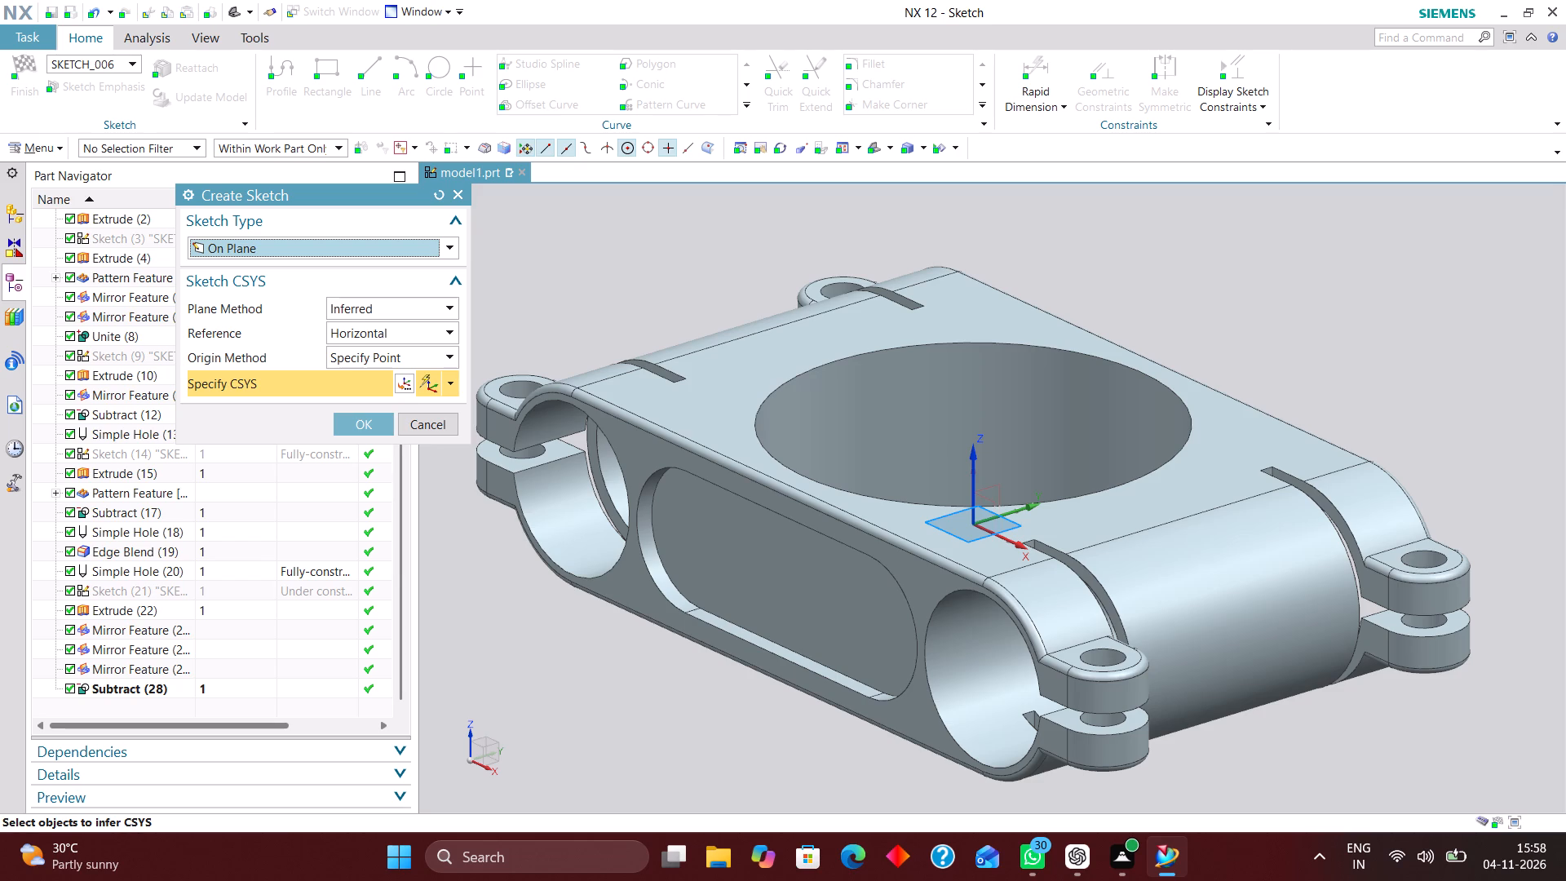
scroll(1157, 303, down, 1)
scroll(1162, 334, up, 2)
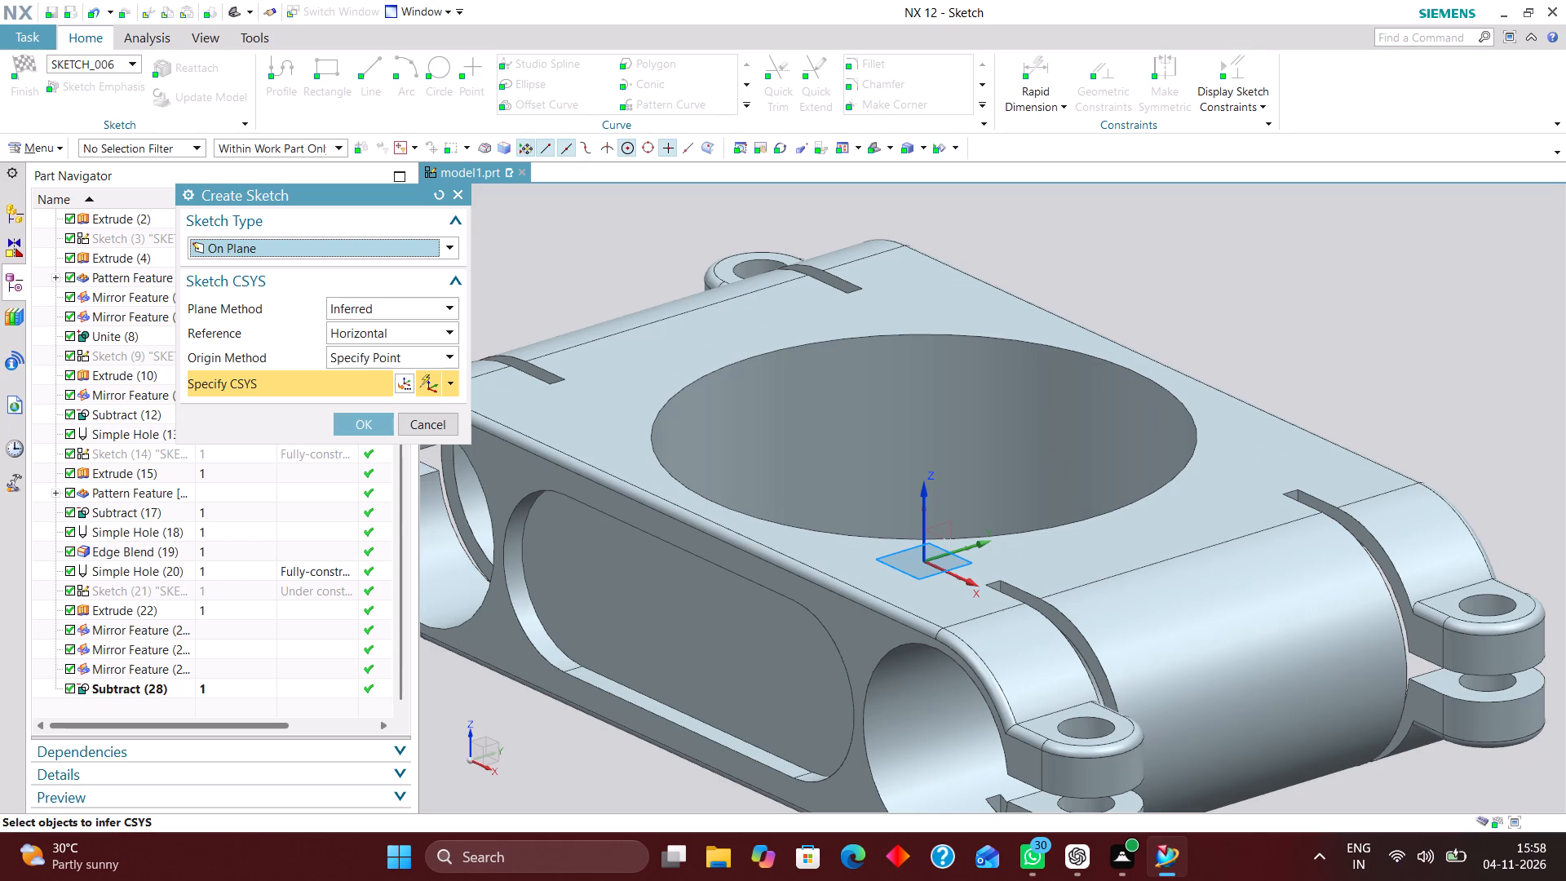
scroll(1135, 345, down, 2)
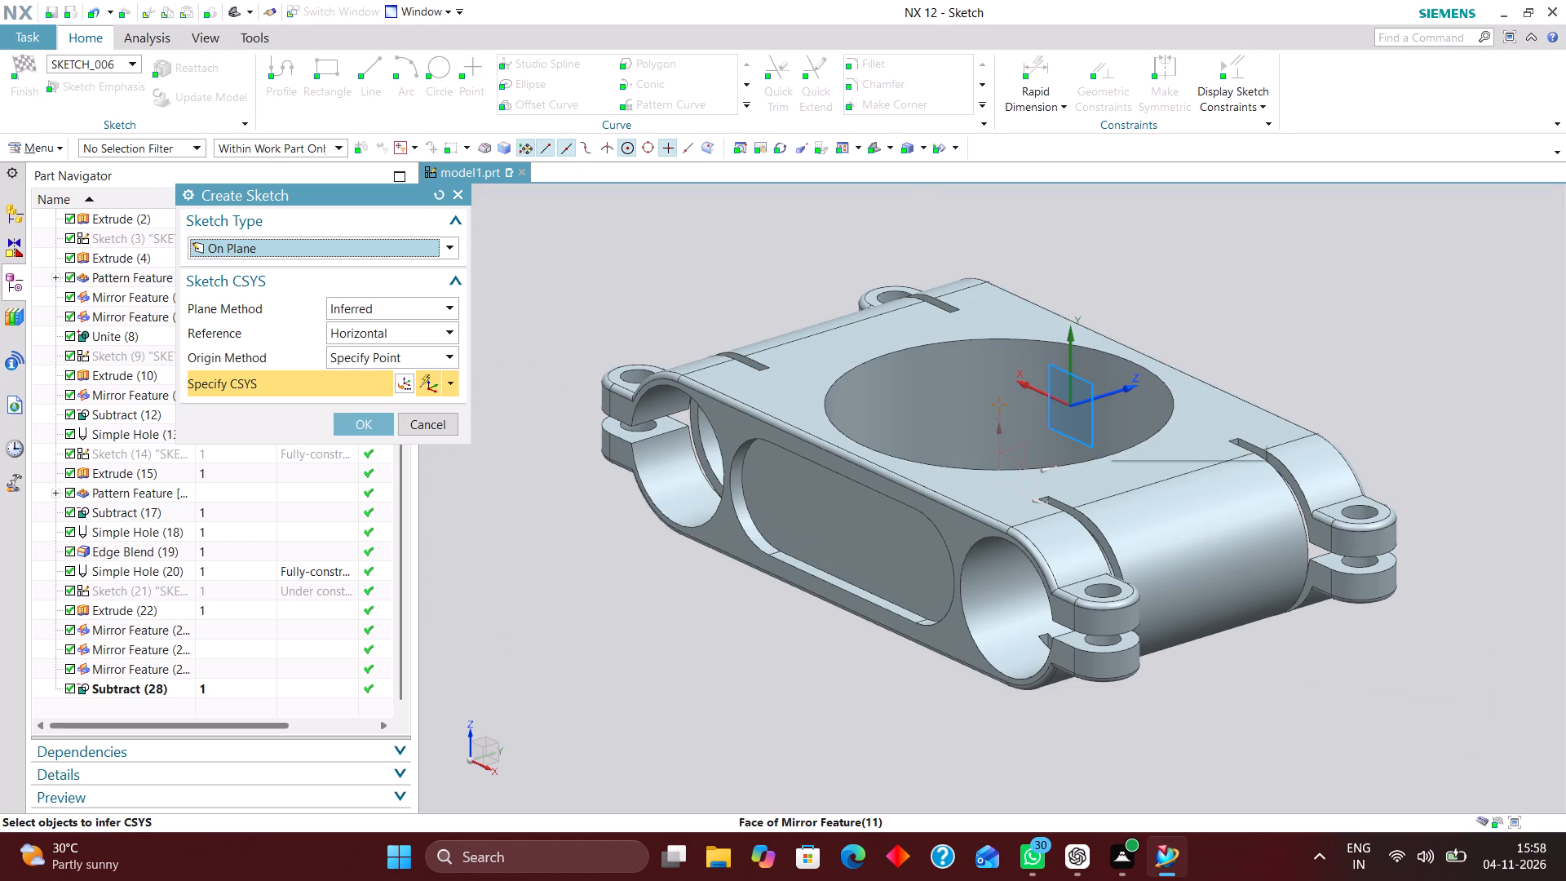
scroll(1090, 417, down, 1)
scroll(1121, 528, up, 3)
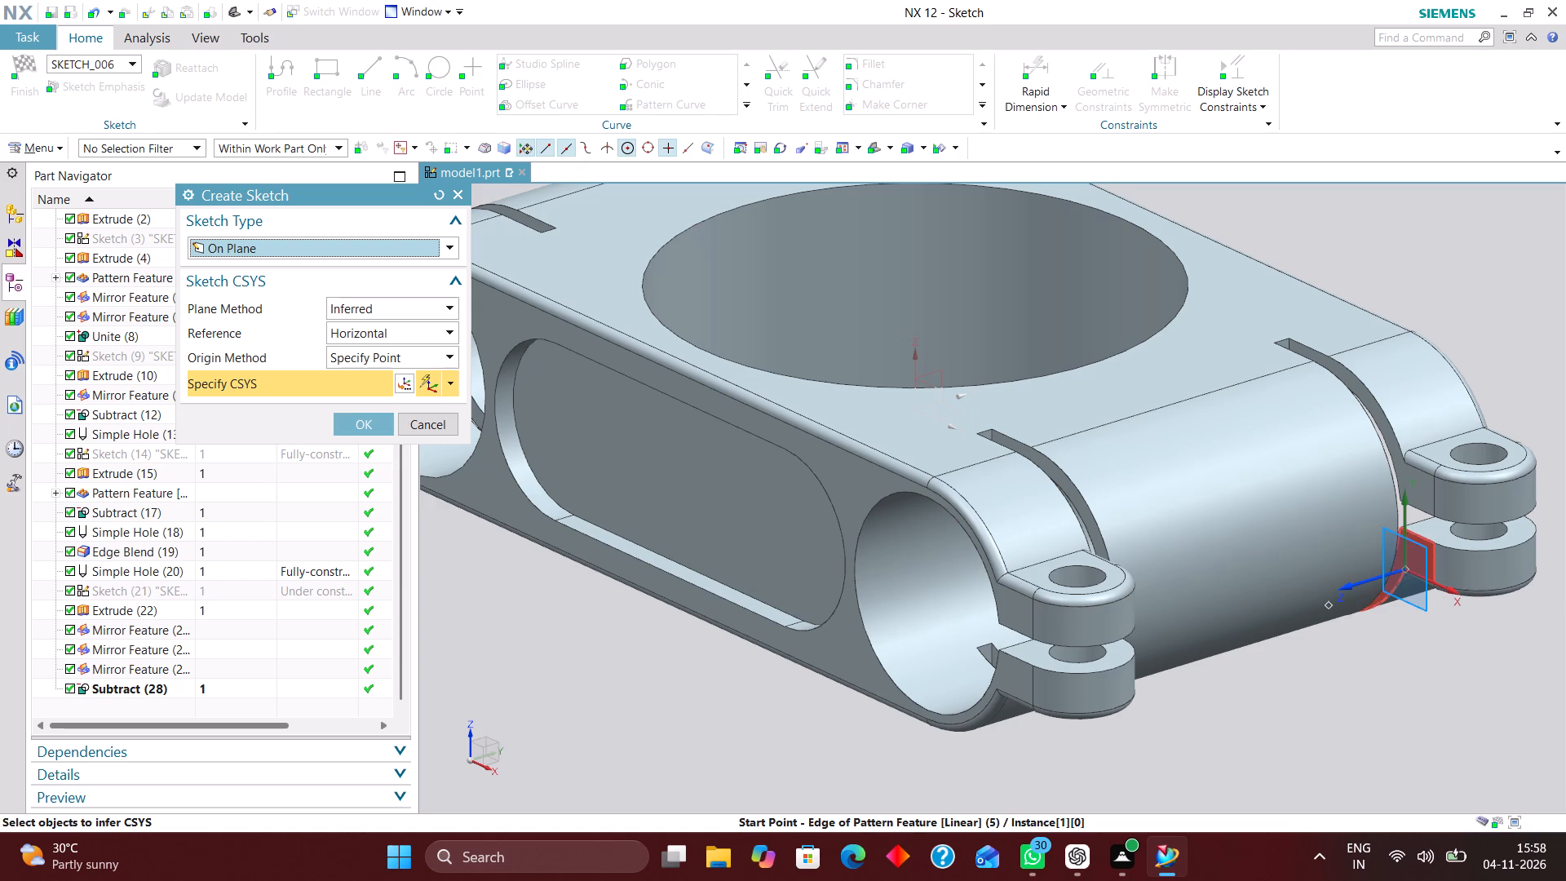
scroll(1209, 440, down, 2)
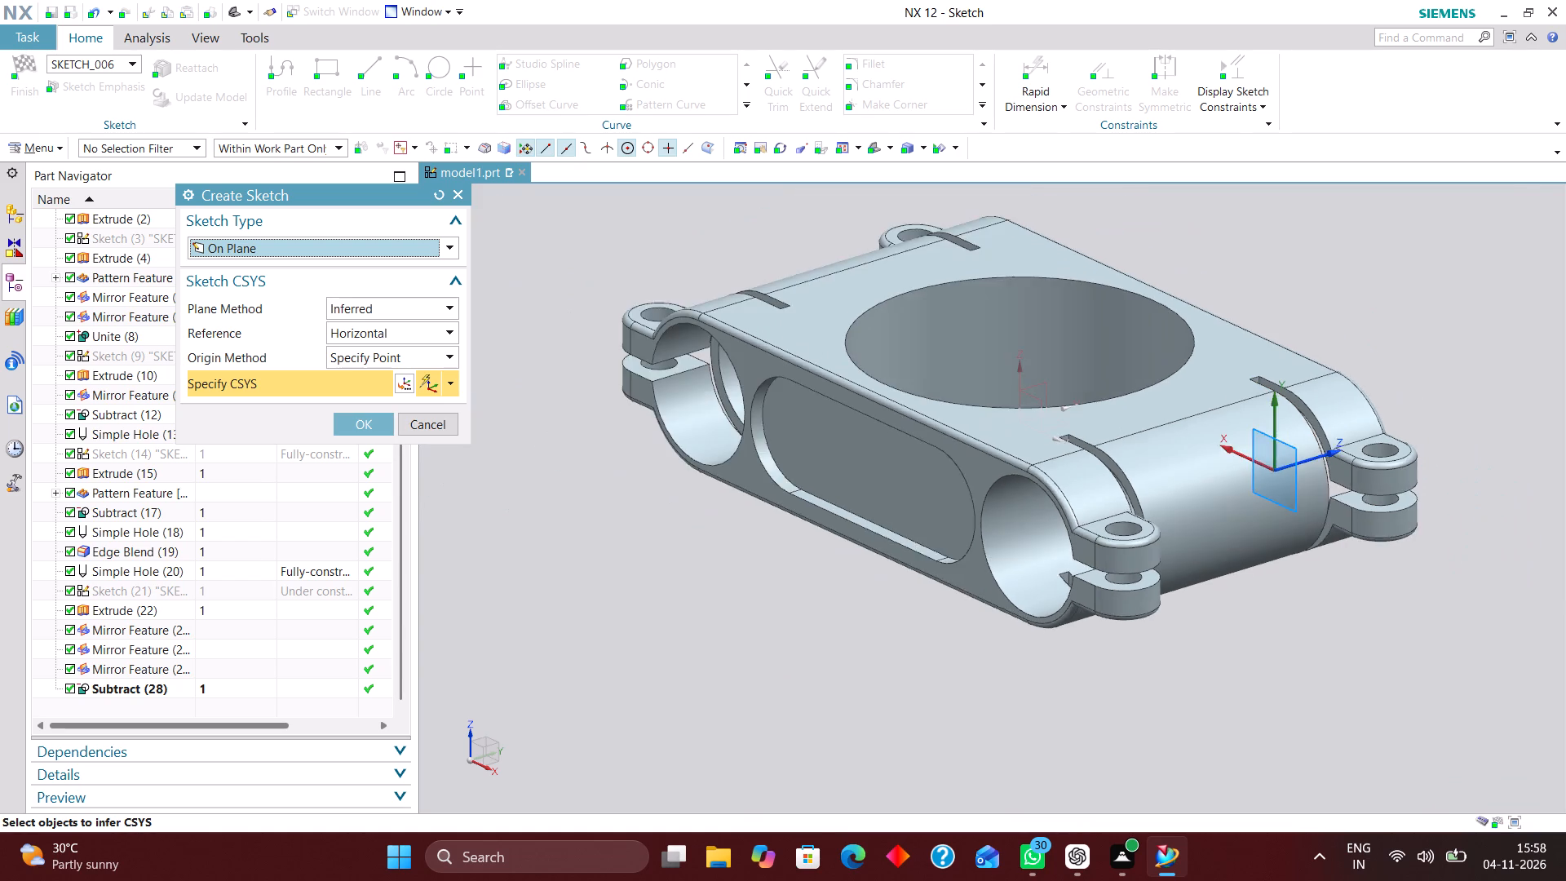
scroll(940, 459, up, 3)
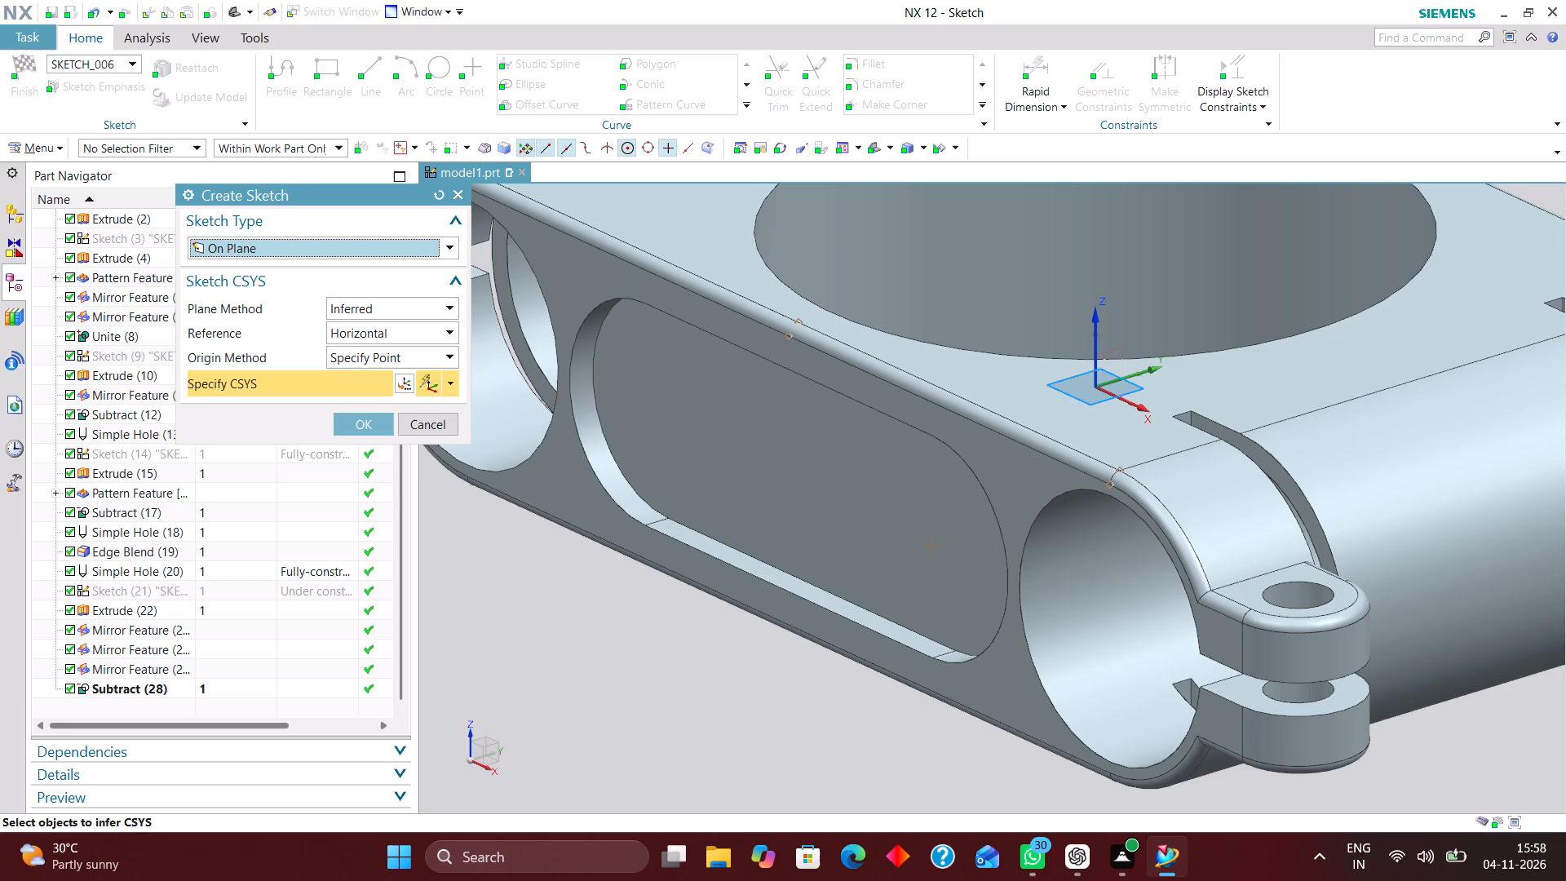
scroll(1059, 502, down, 1)
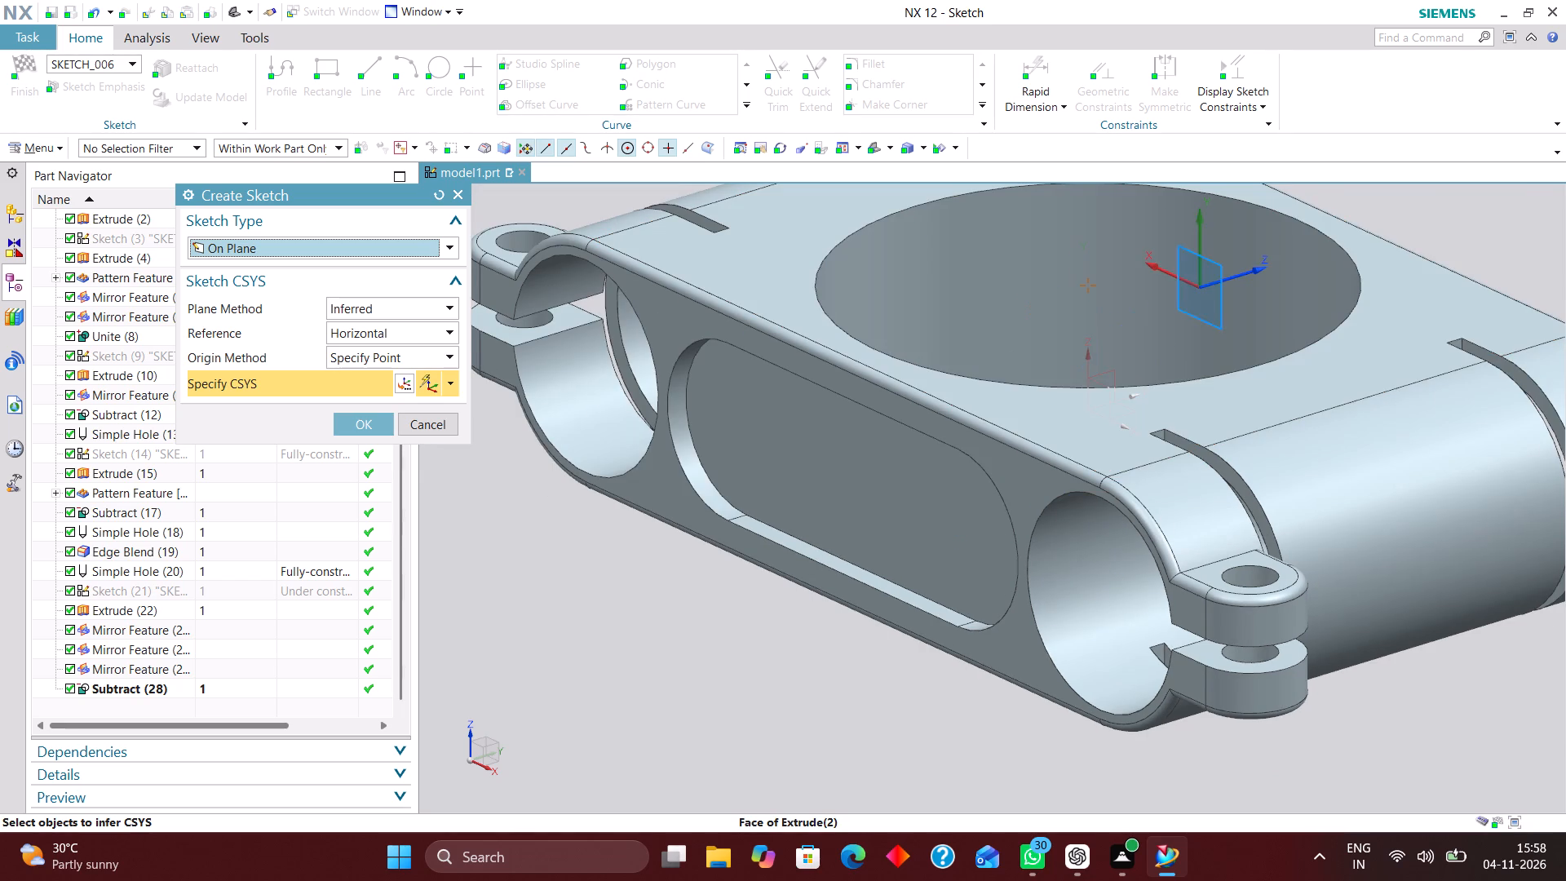
middle_drag(1165, 321, 1134, 350)
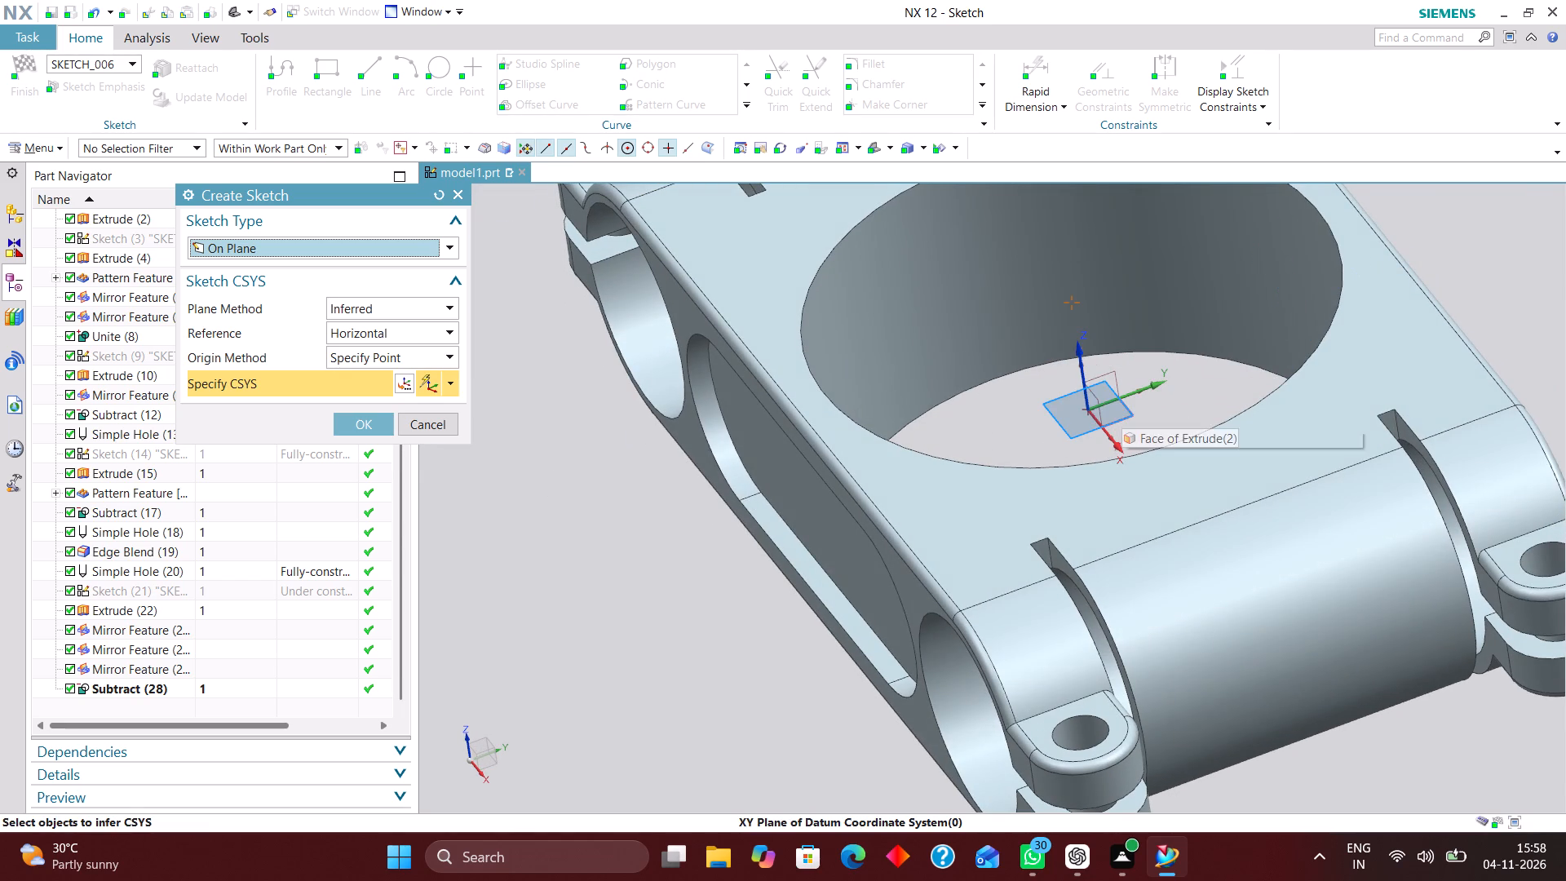
click(1124, 411)
click(347, 422)
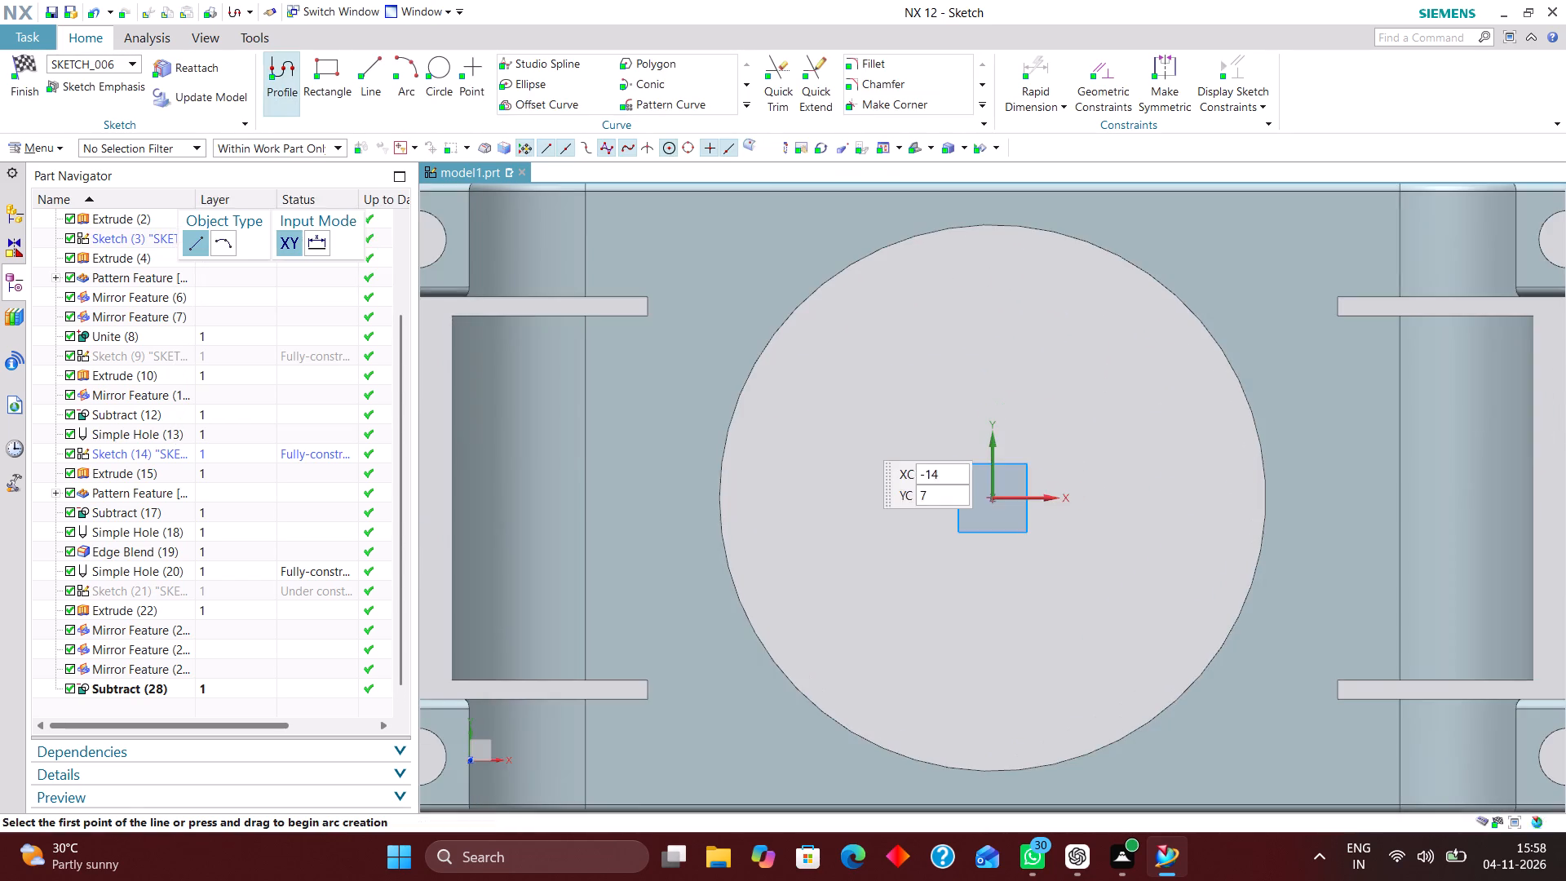
Sketch a rectangle spanning the wall between the 57 mm hole and the carriage's long edge on the positive Y side.
scroll(856, 451, down, 2)
scroll(904, 277, up, 3)
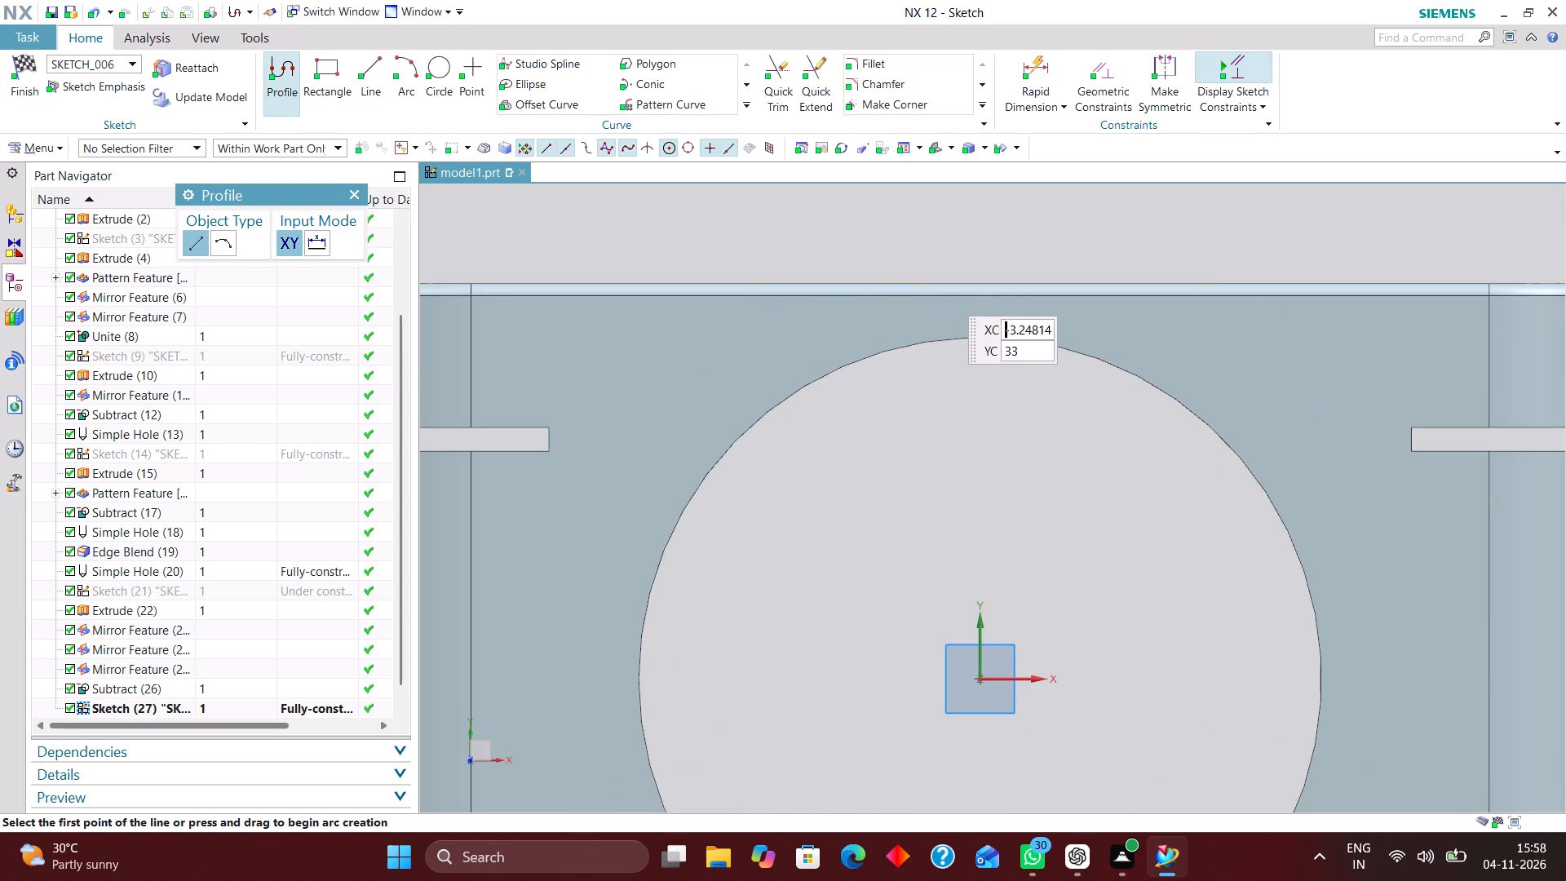
click(334, 65)
scroll(928, 436, down, 2)
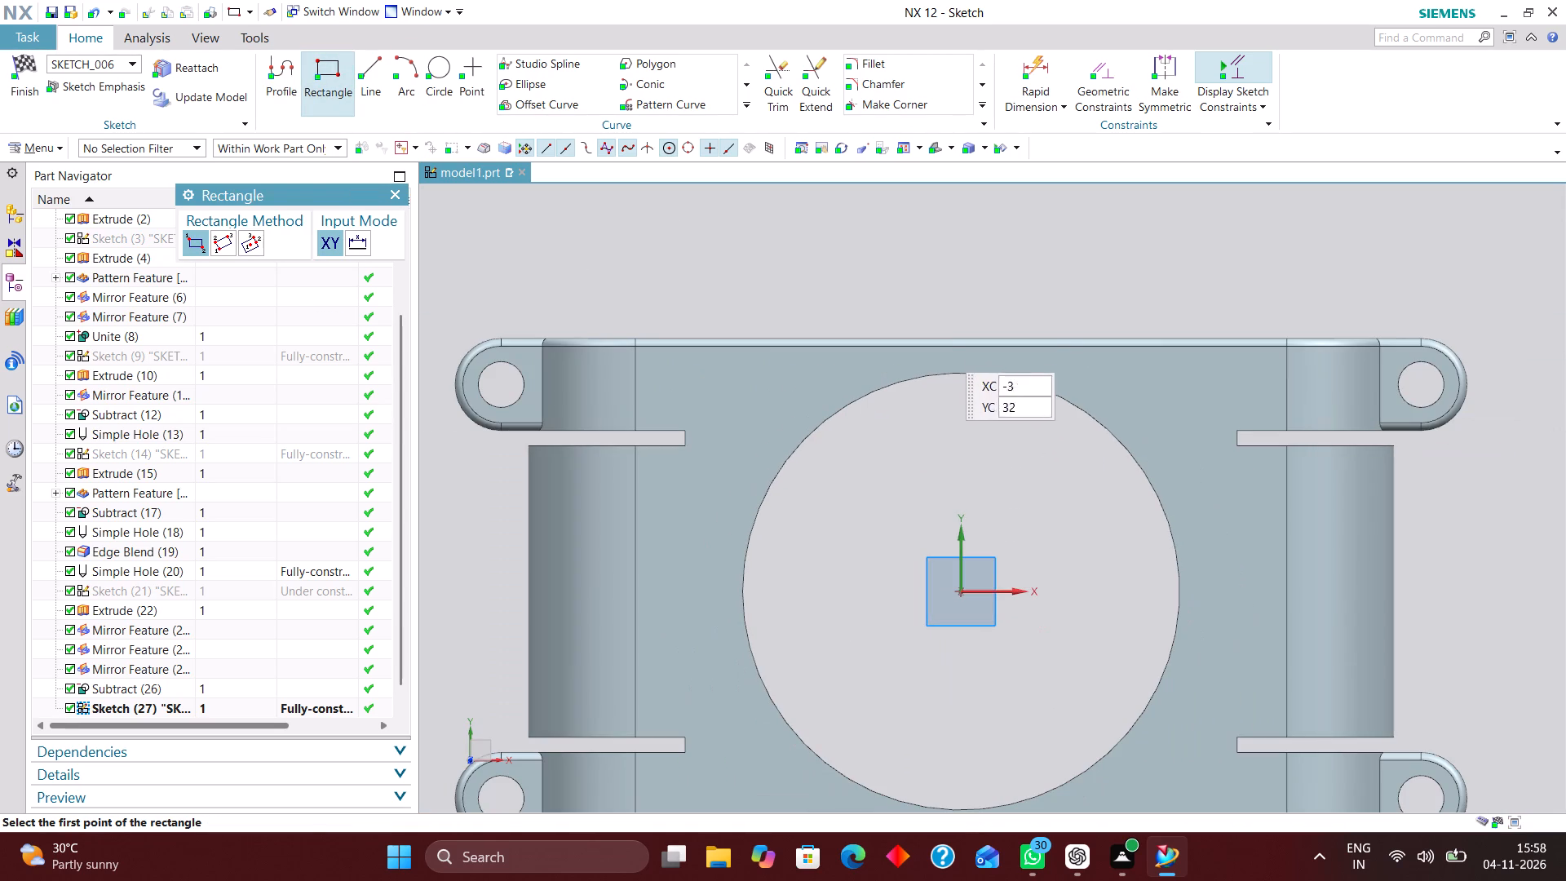
click(922, 263)
click(1043, 403)
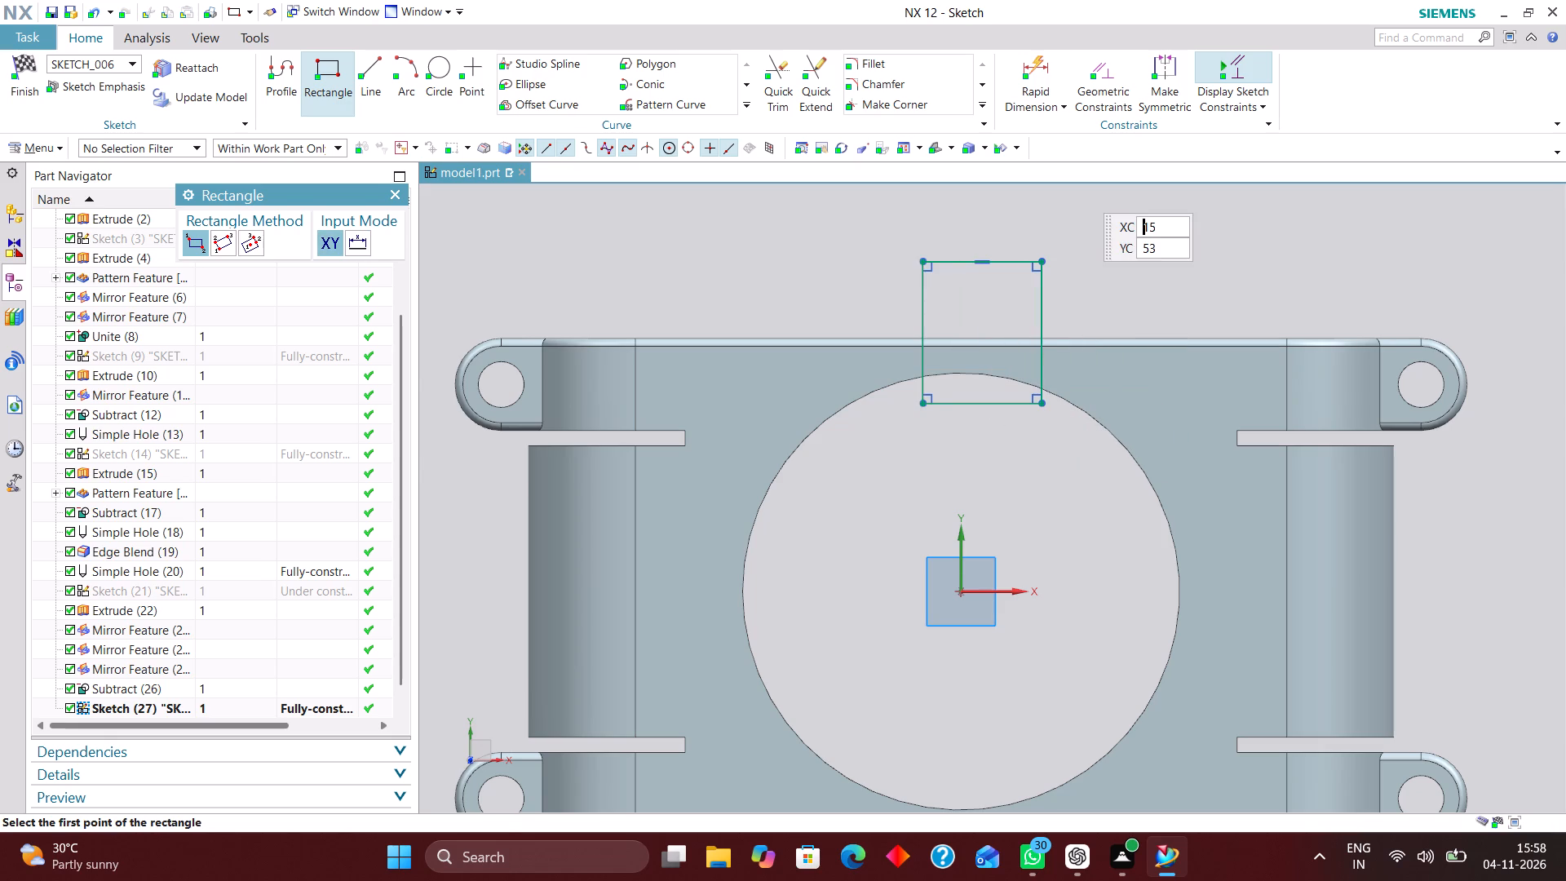
Constrain the midpoint of the rectangle's outer horizontal line to lie on the sketch's Y axis using Point on Curve.
click(1120, 79)
click(980, 257)
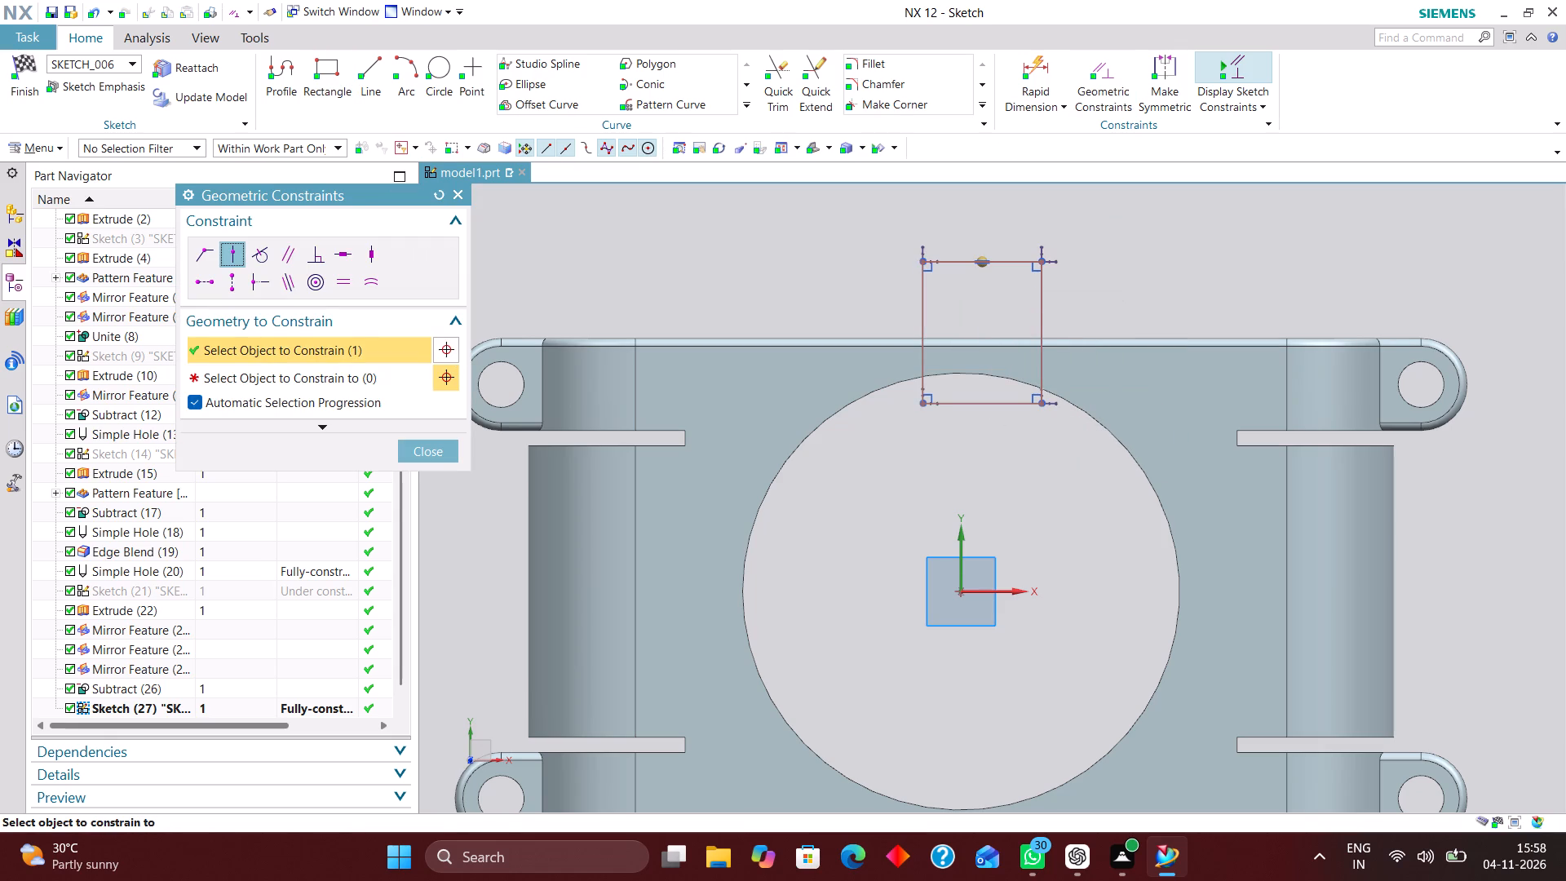
click(962, 522)
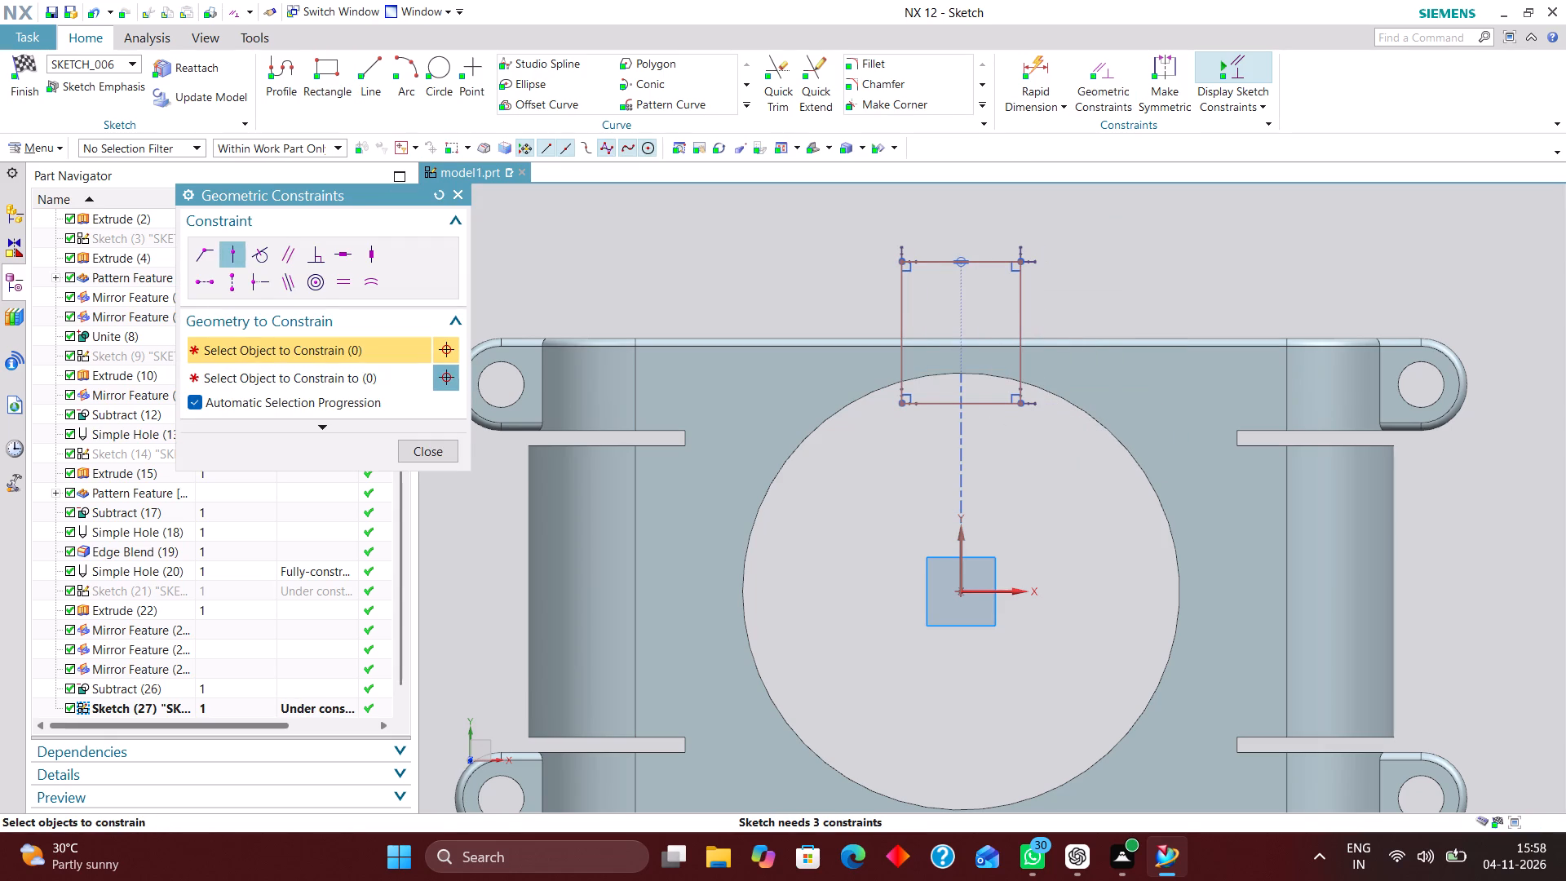
click(429, 445)
scroll(962, 438, up, 1)
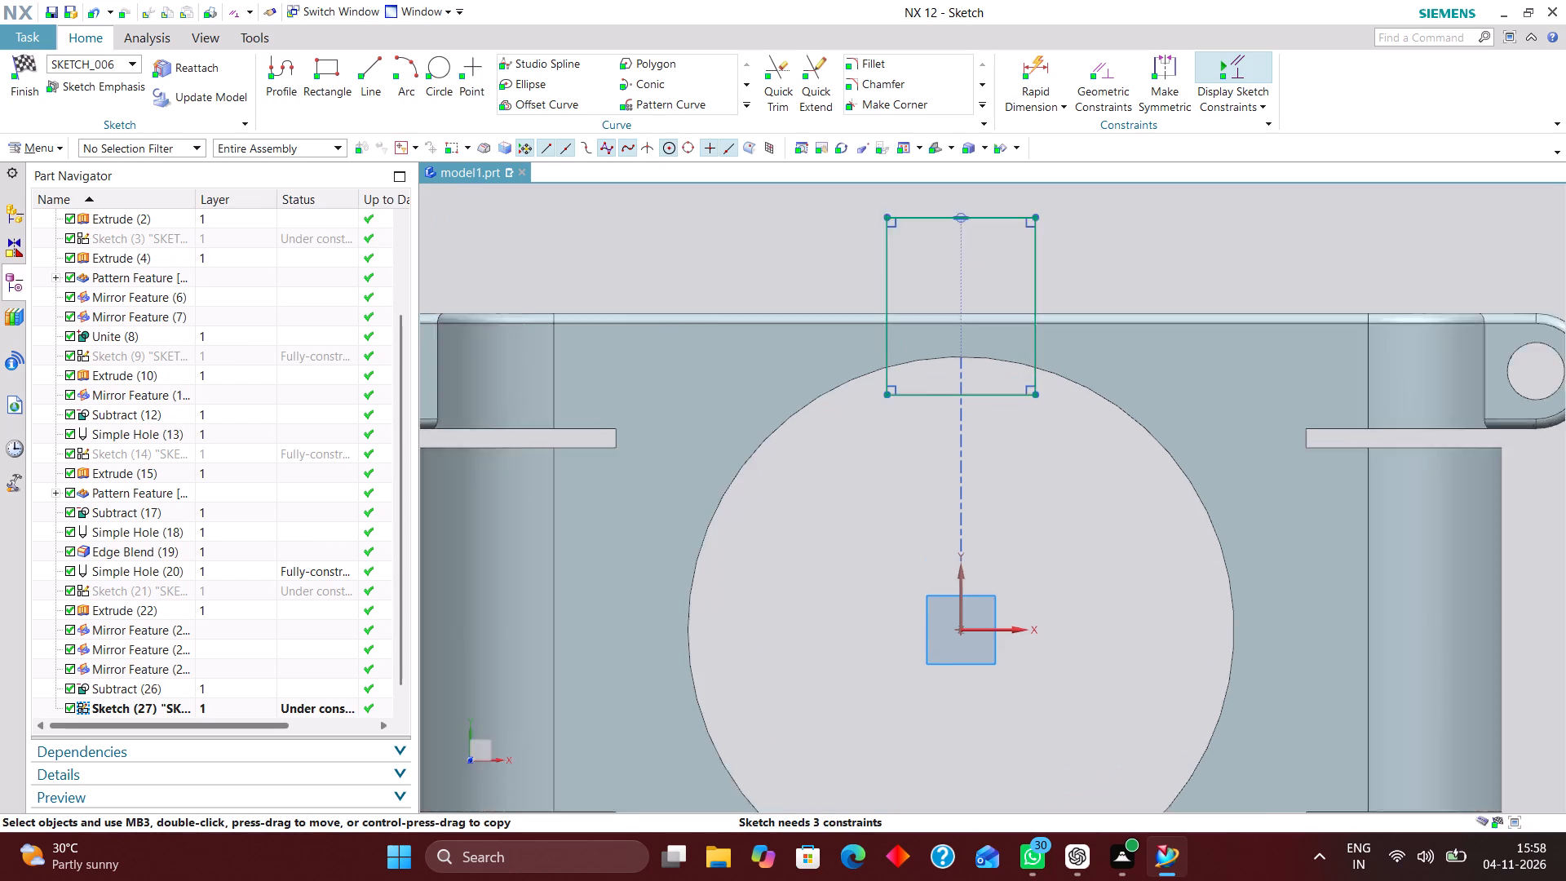
Dimension the rectangle's length along Y as 12 mm, first pulling its inner line outward clear of the large hole.
scroll(962, 438, up, 1)
drag(981, 385, 1002, 318)
scroll(980, 467, down, 3)
click(1040, 62)
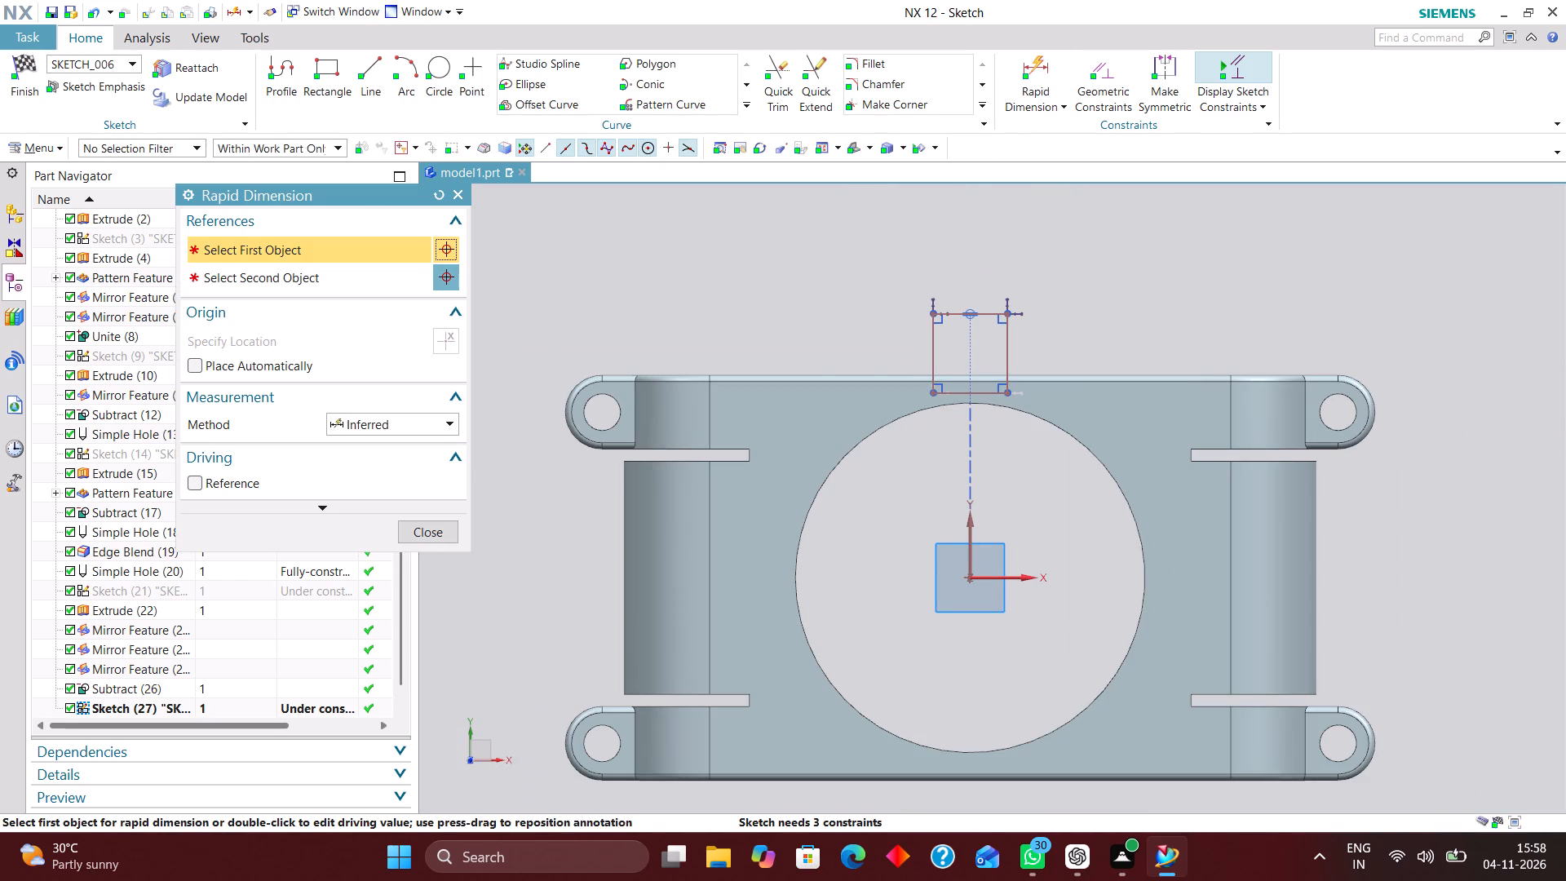
scroll(1035, 351, up, 6)
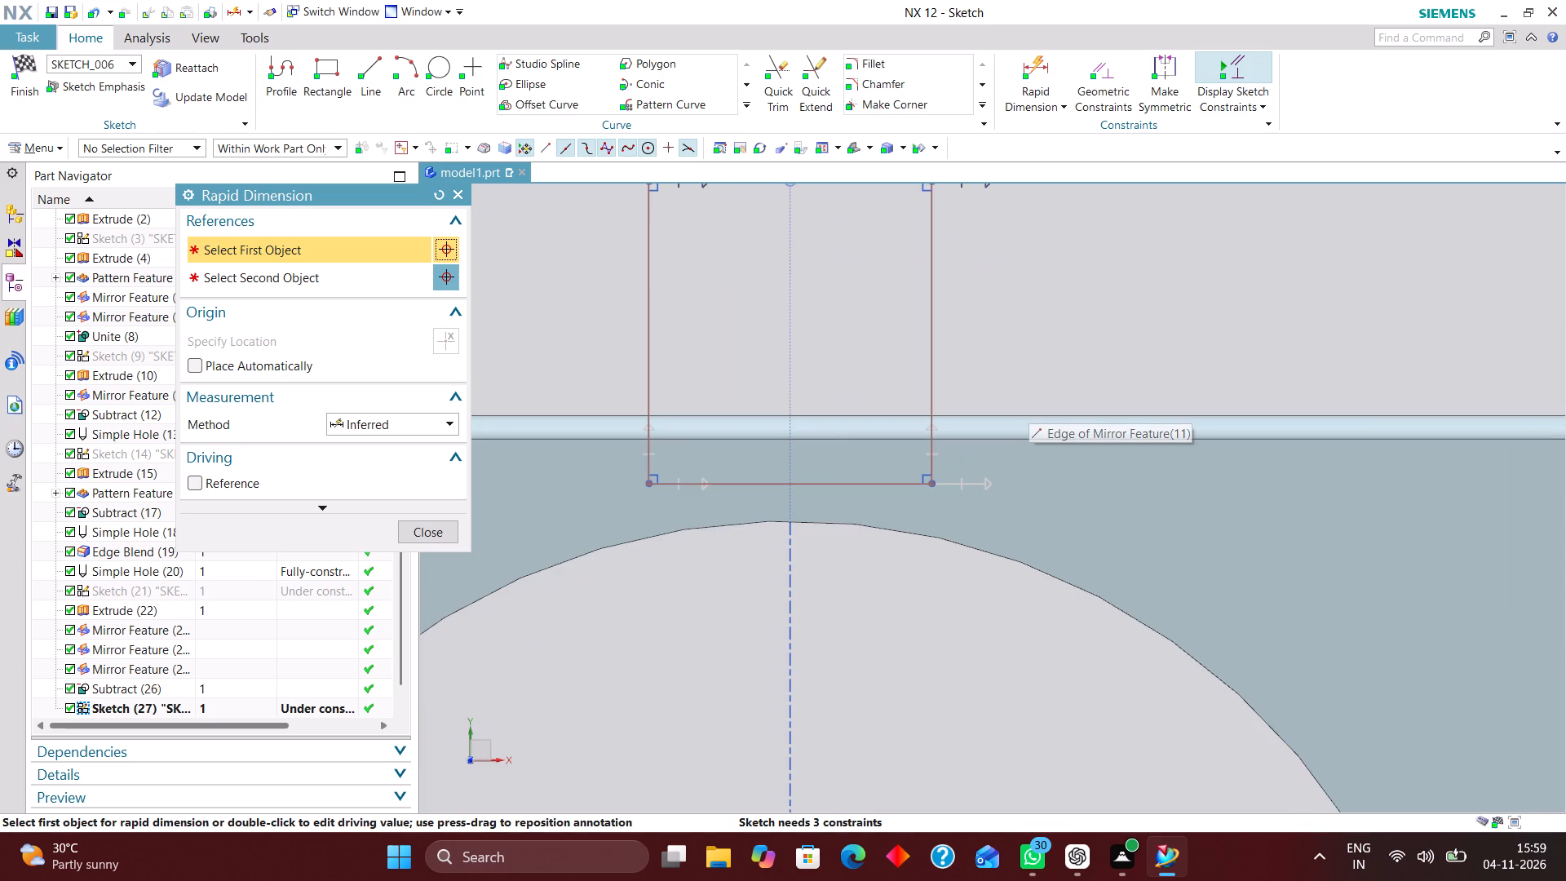
click(936, 351)
click(1057, 316)
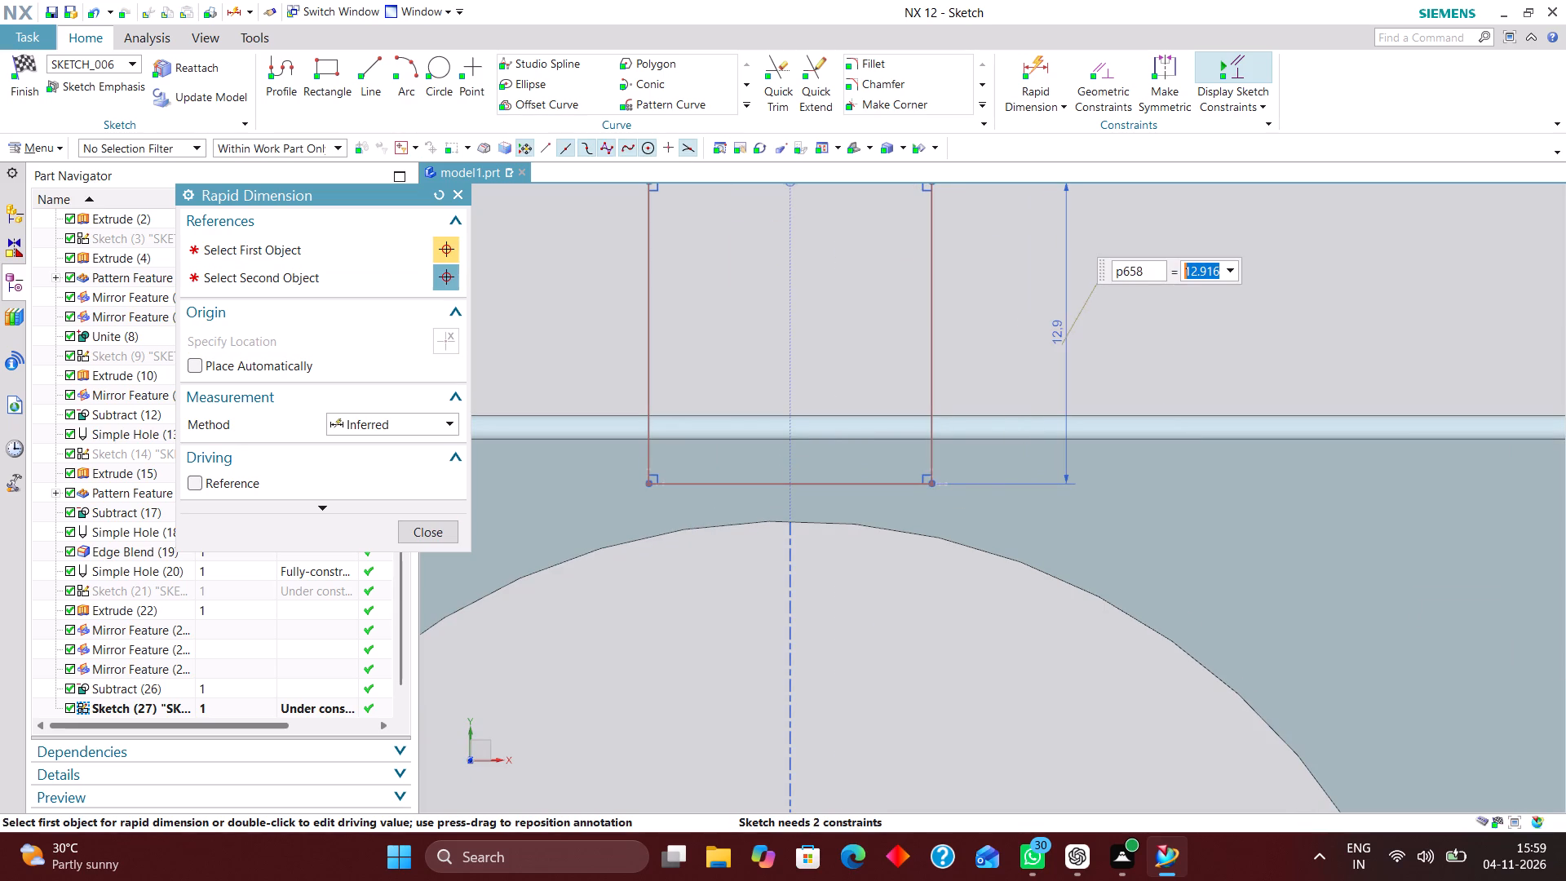
text(12)
key(Return)
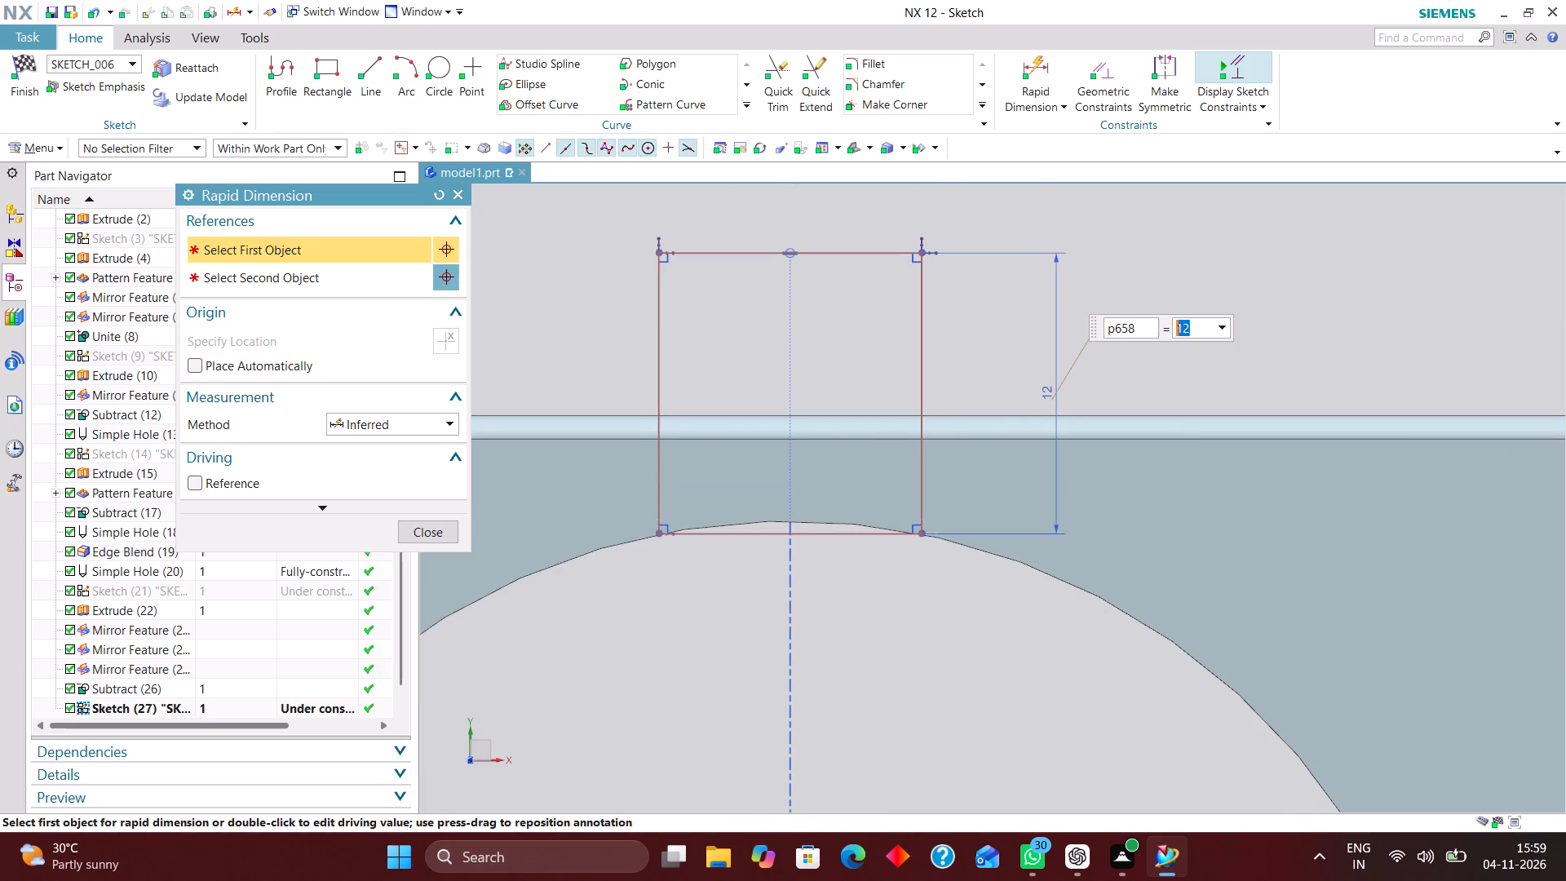
click(444, 530)
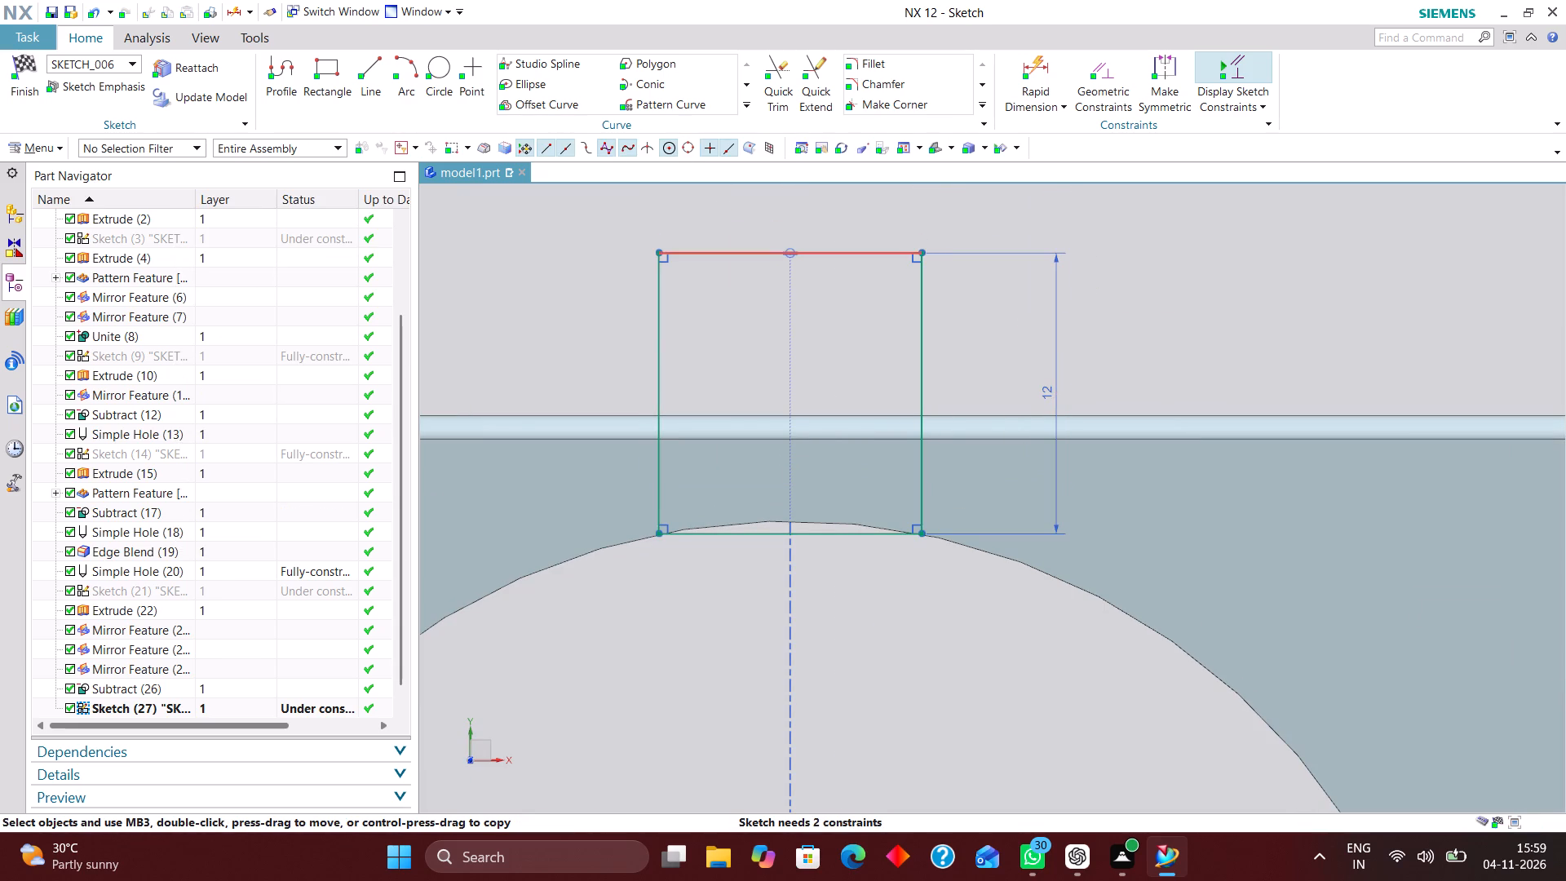
Move the rectangle outward along Y until its inner line lies along the carriage's outer long edge.
drag(853, 252, 863, 134)
scroll(891, 458, down, 1)
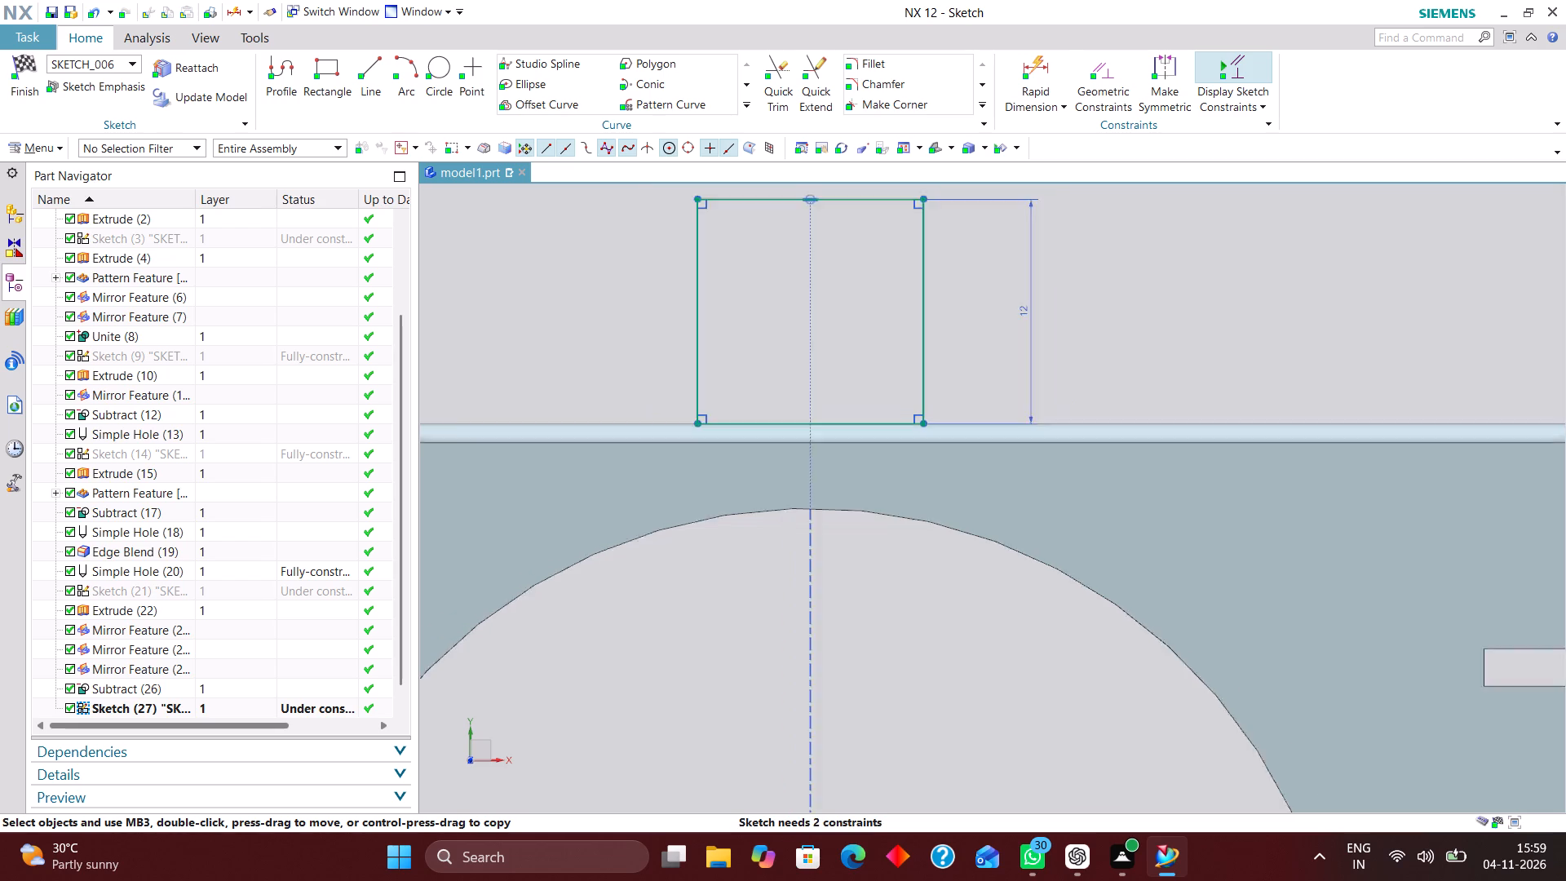
Dimension the rectangle's width along X as 12 mm.
scroll(891, 458, down, 1)
click(1042, 64)
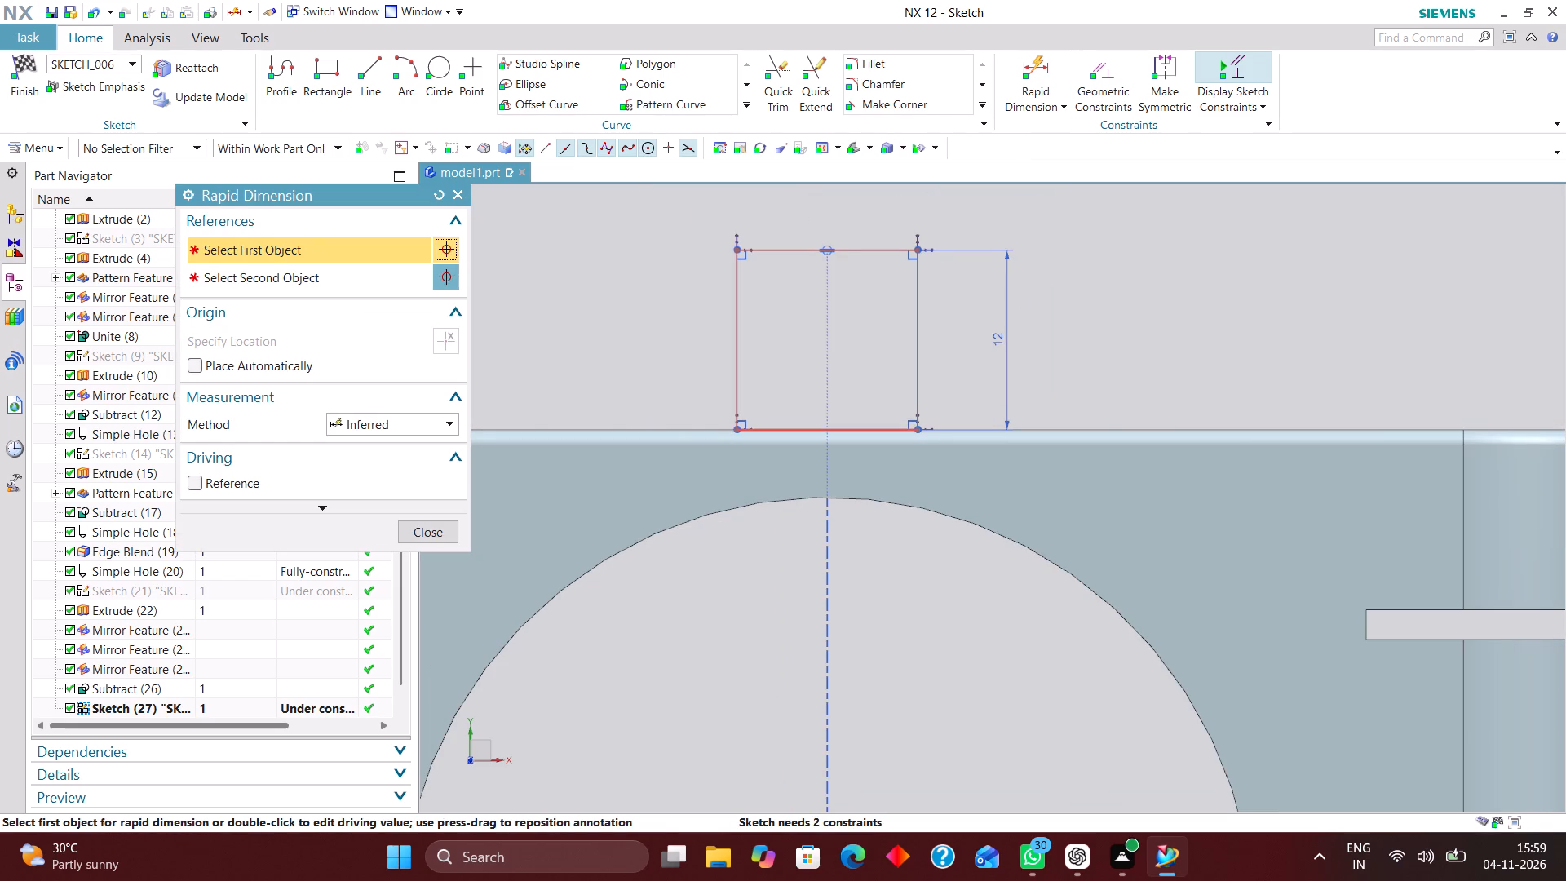
click(877, 423)
click(848, 587)
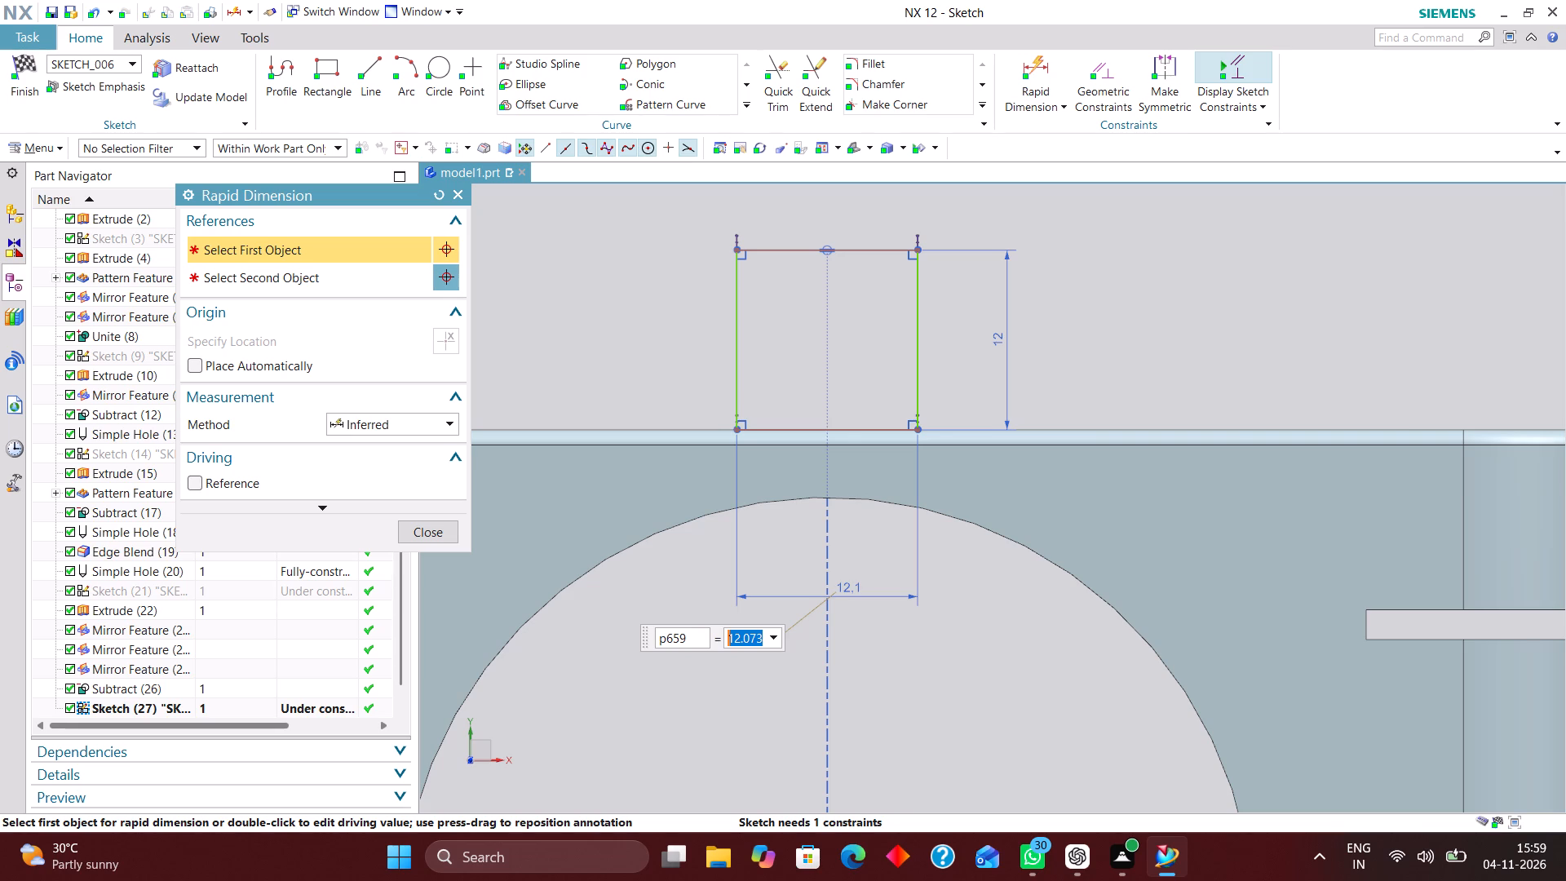
text(12)
key(Return)
Dimension the distance from the sketch's X axis to the rectangle's inner line, and finish the sketch.
scroll(917, 457, down, 2)
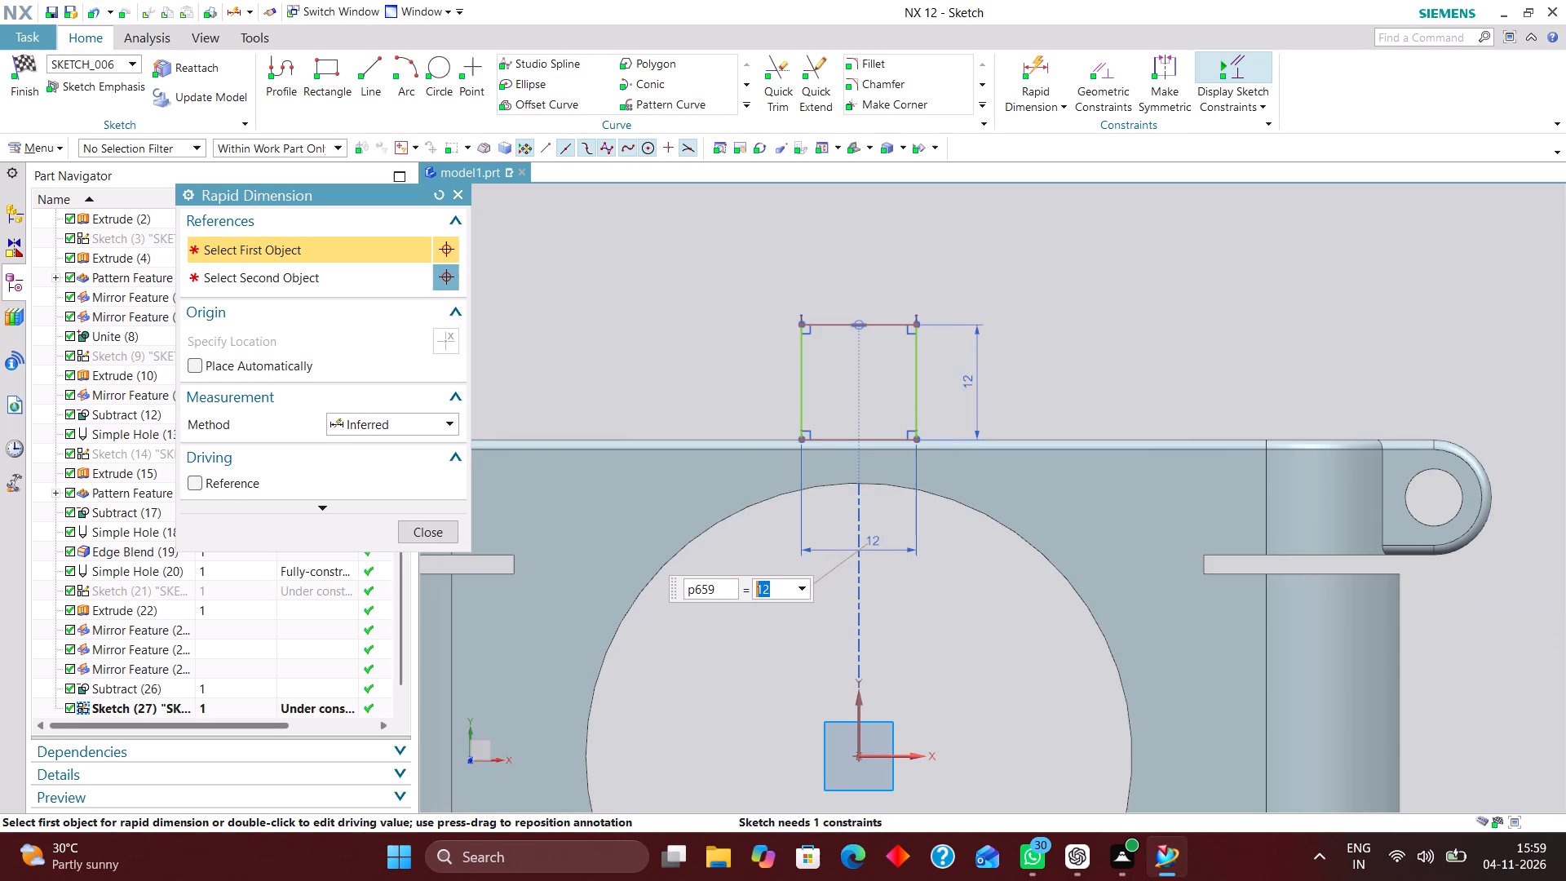
click(918, 755)
click(883, 437)
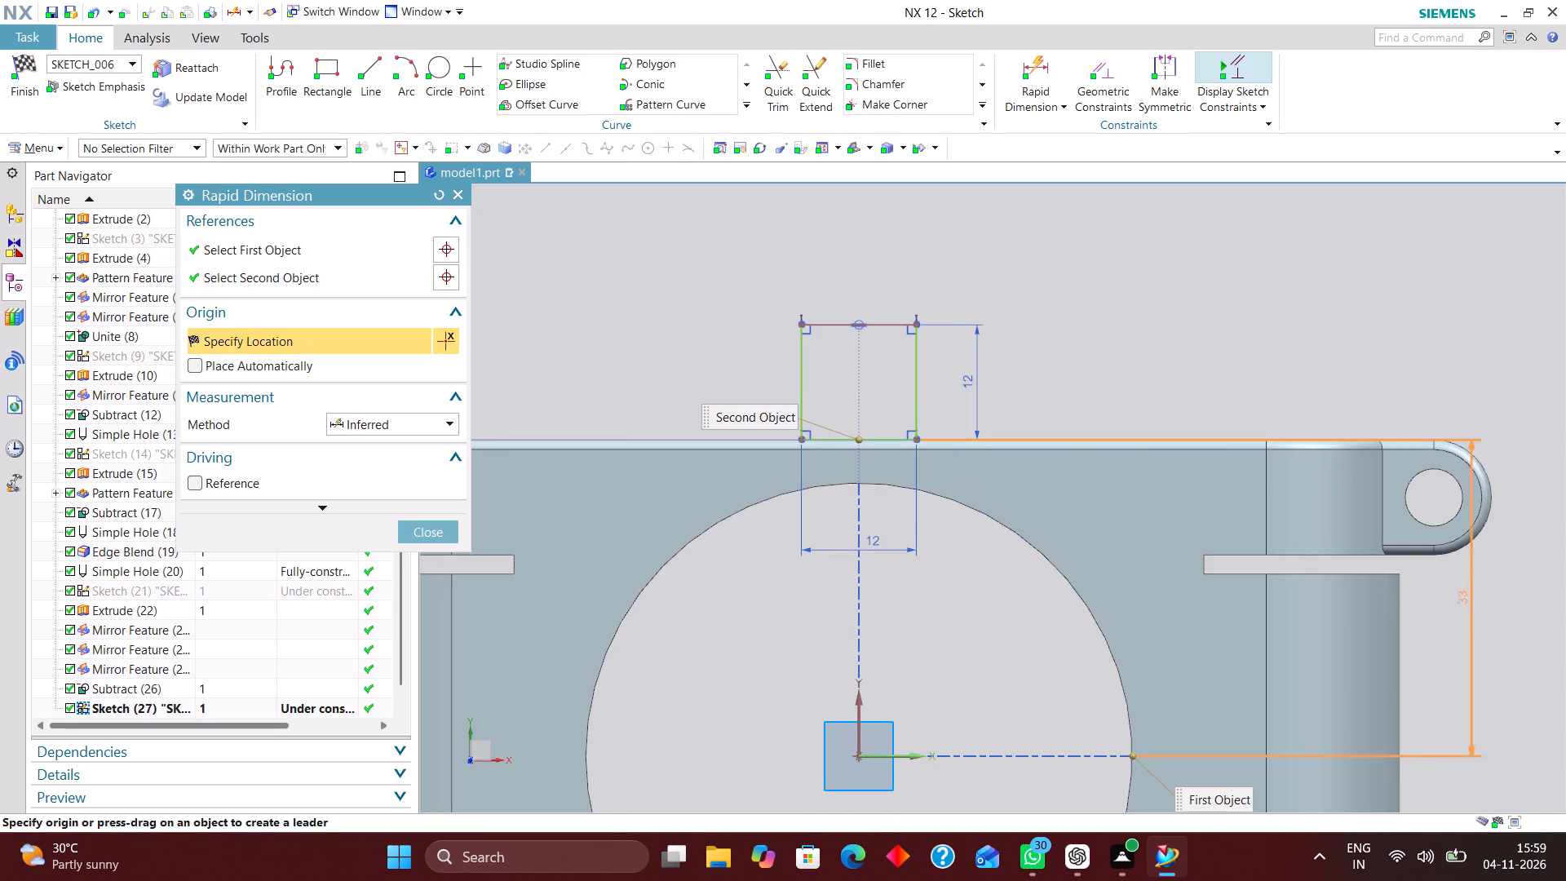
click(1546, 577)
click(439, 528)
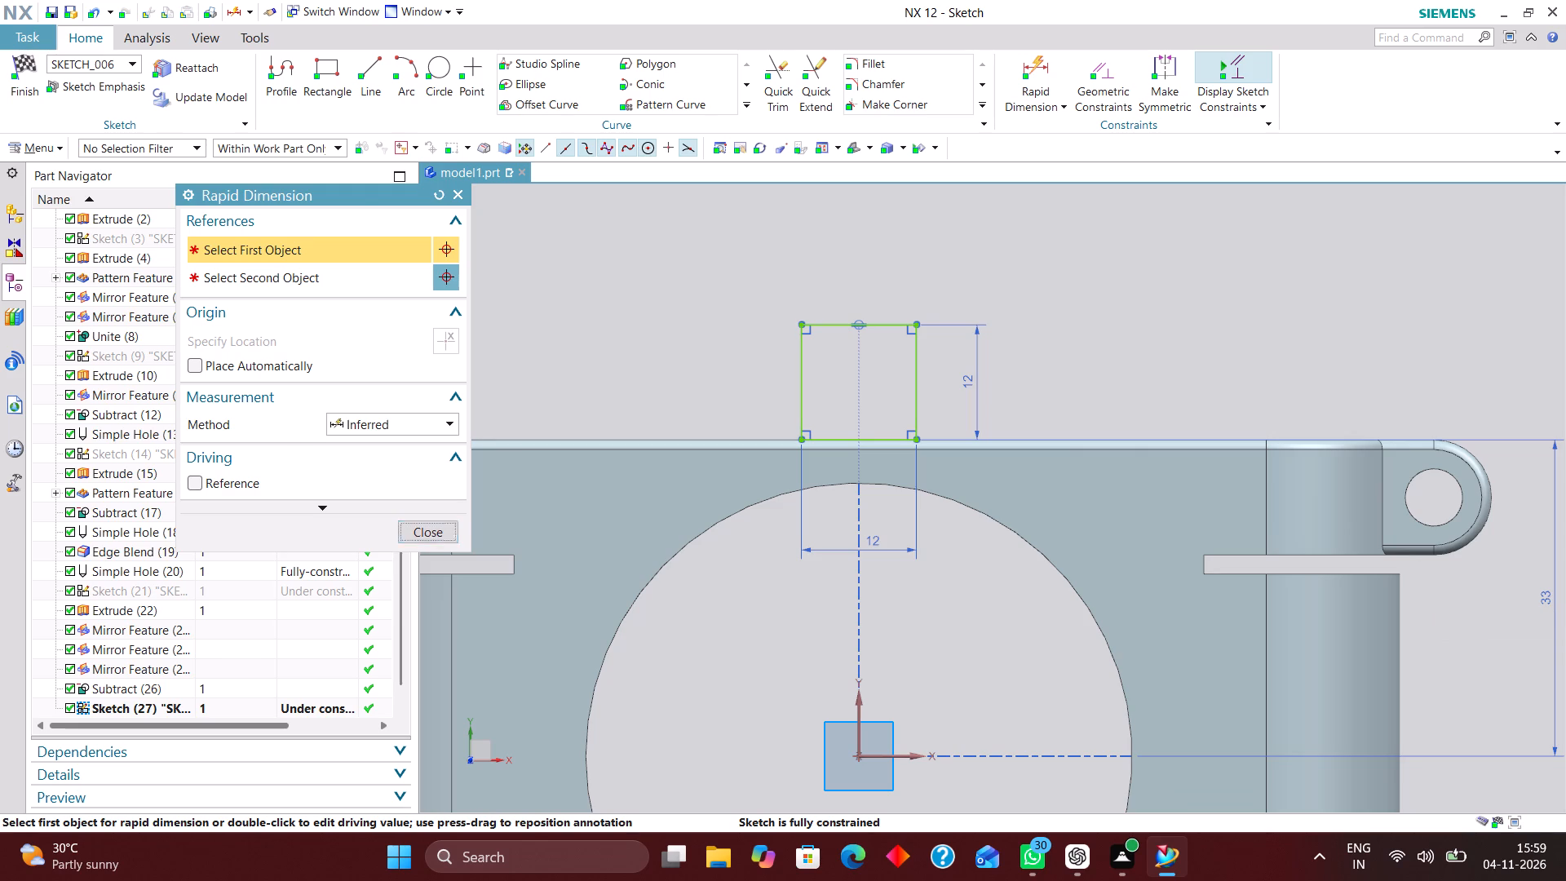
click(21, 67)
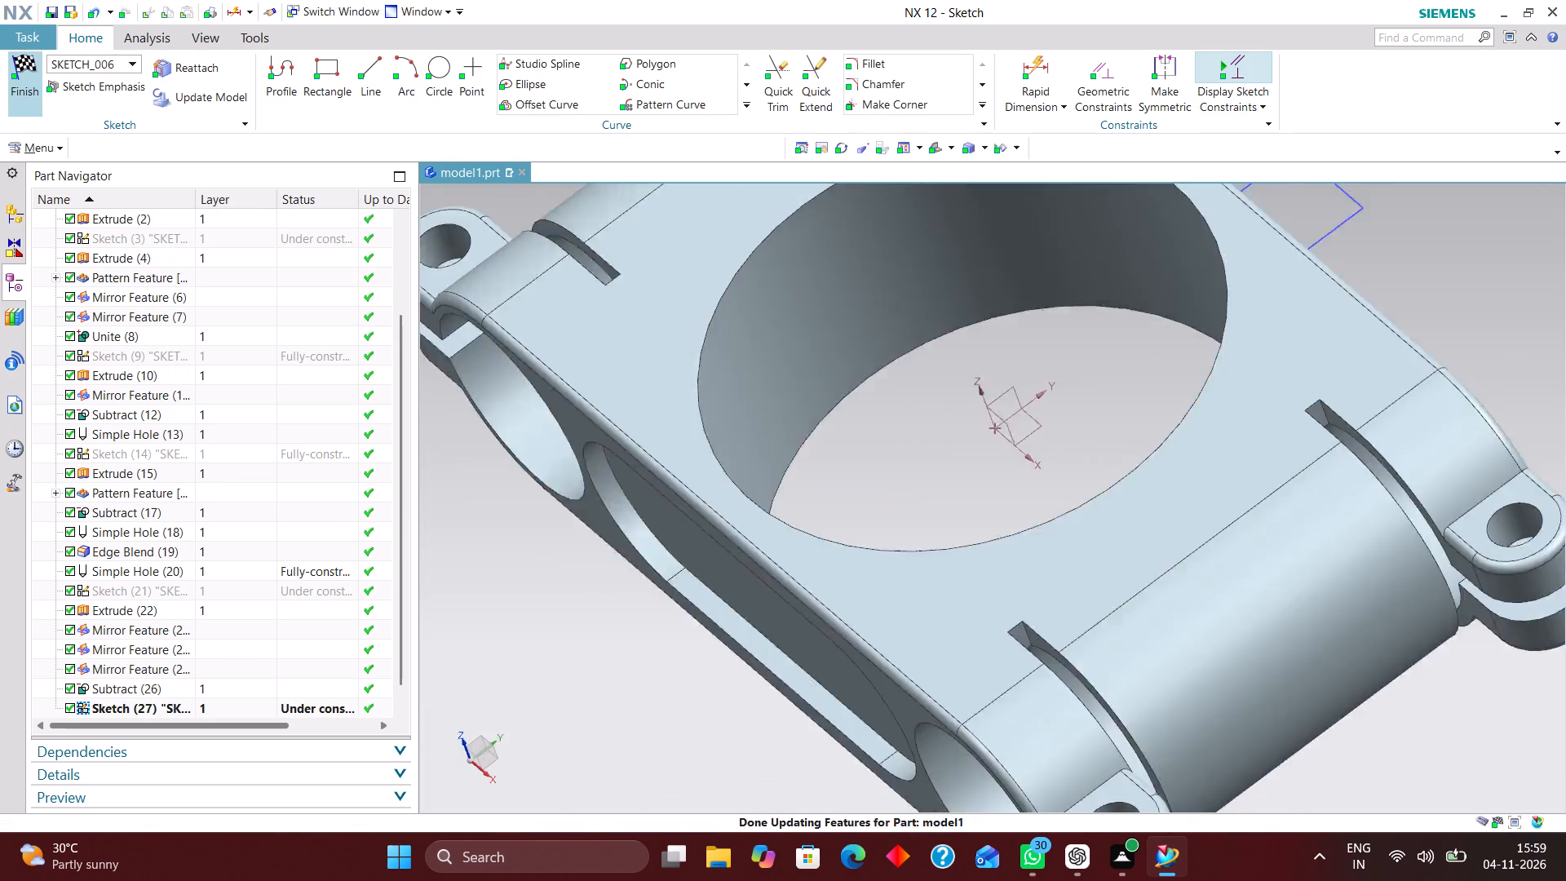
Extrude the 12 mm square profile by a symmetric distance of 14 mm, with Boolean set to None.
scroll(713, 486, down, 3)
scroll(1161, 352, up, 3)
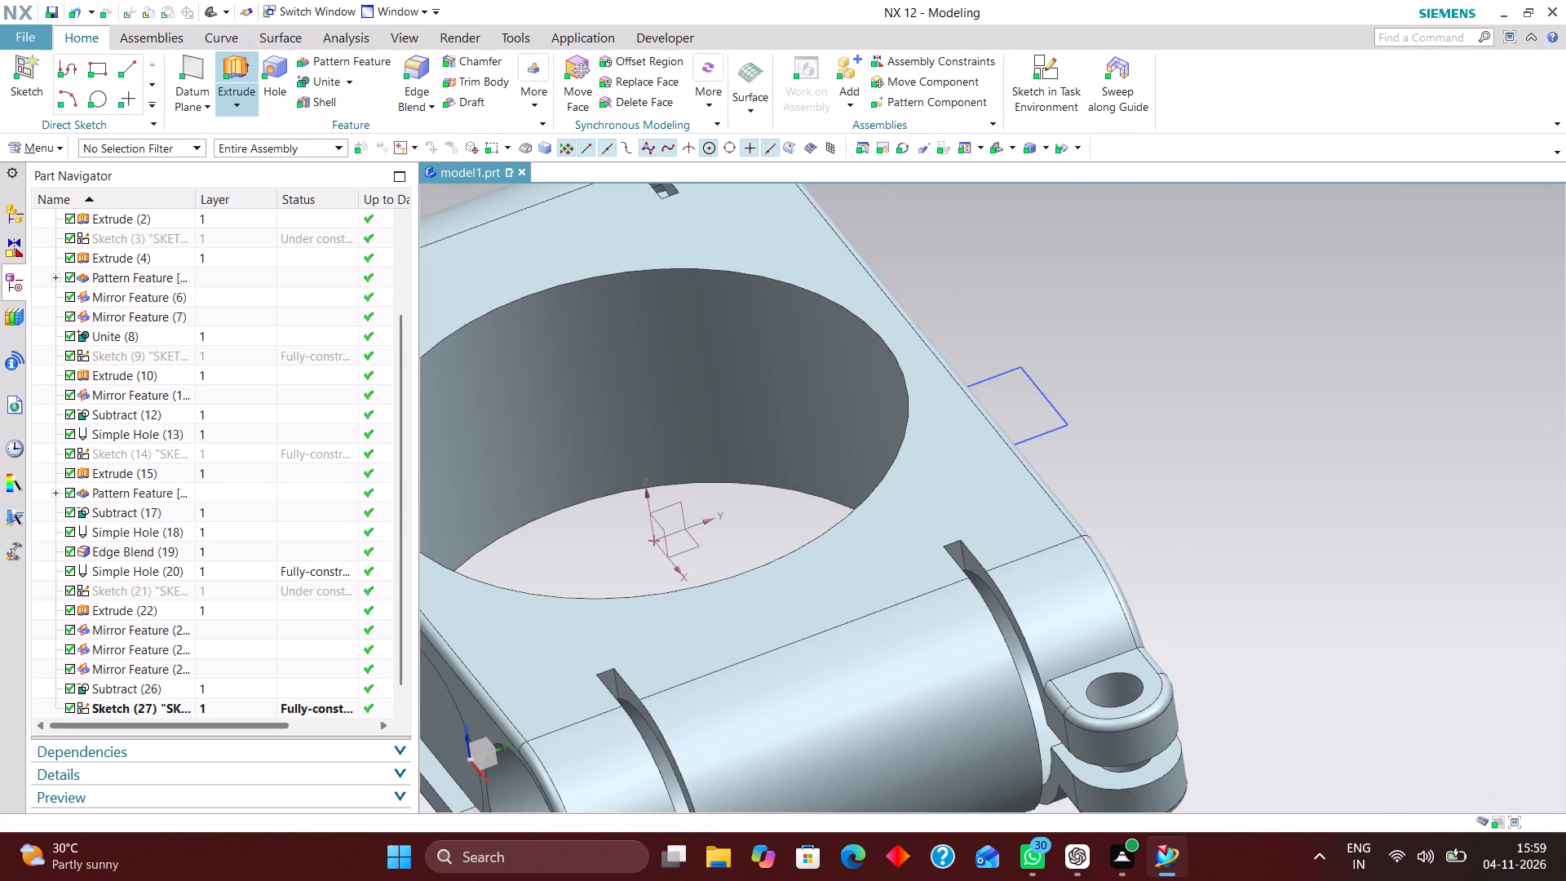
click(229, 67)
click(1059, 427)
middle_drag(1170, 471, 1109, 393)
right_drag(1219, 401, 920, 405)
drag(1022, 365, 1014, 691)
click(393, 401)
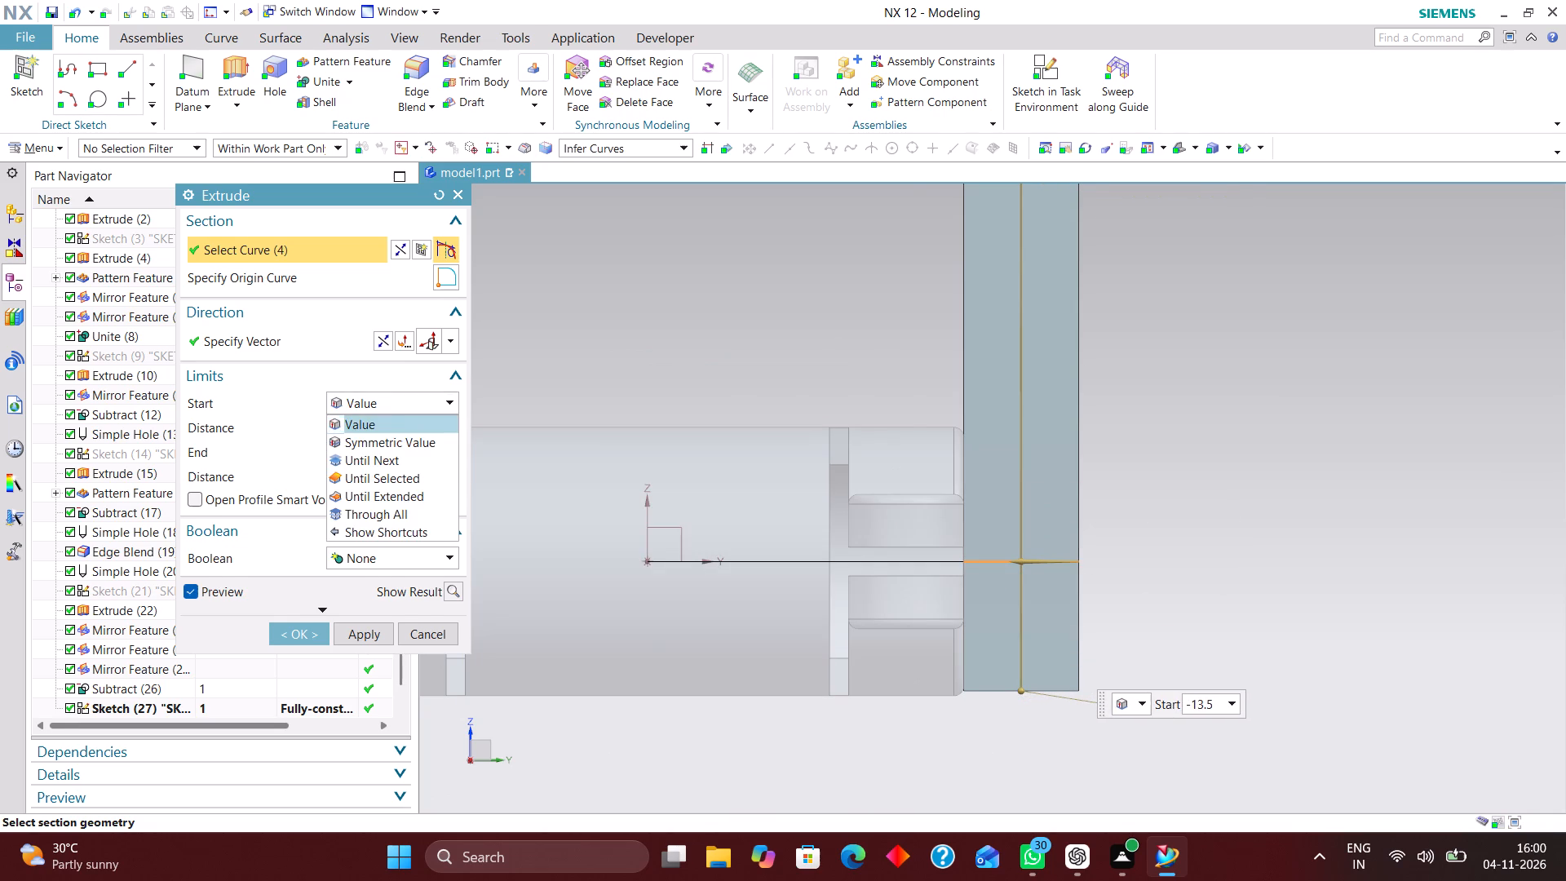
click(396, 439)
drag(365, 423, 250, 422)
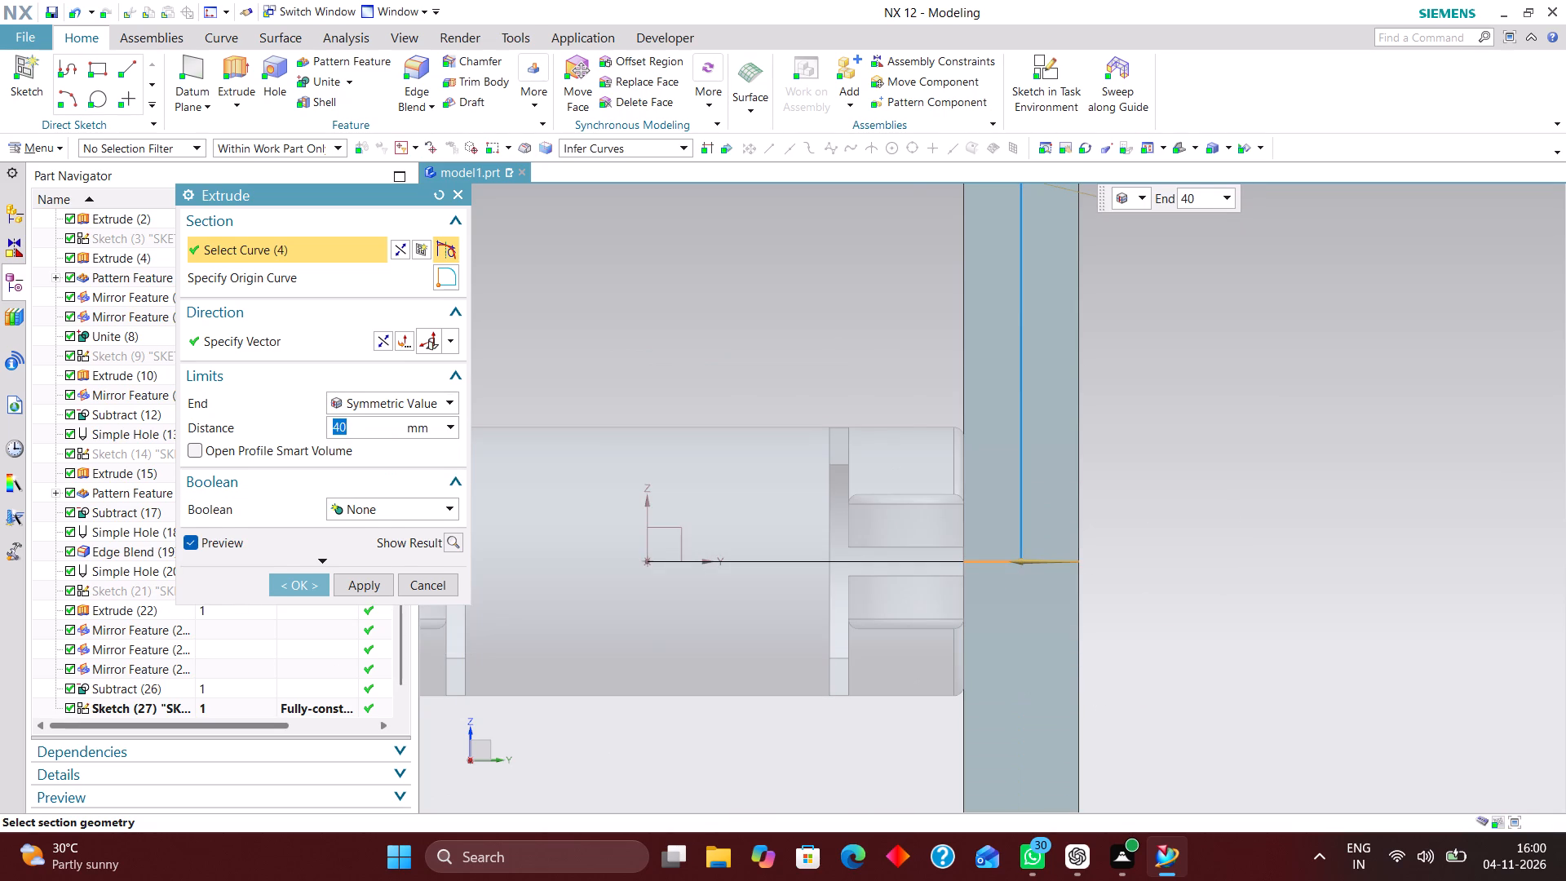
text(20)
key(Return)
text(15)
key(Return)
text(14)
key(Return)
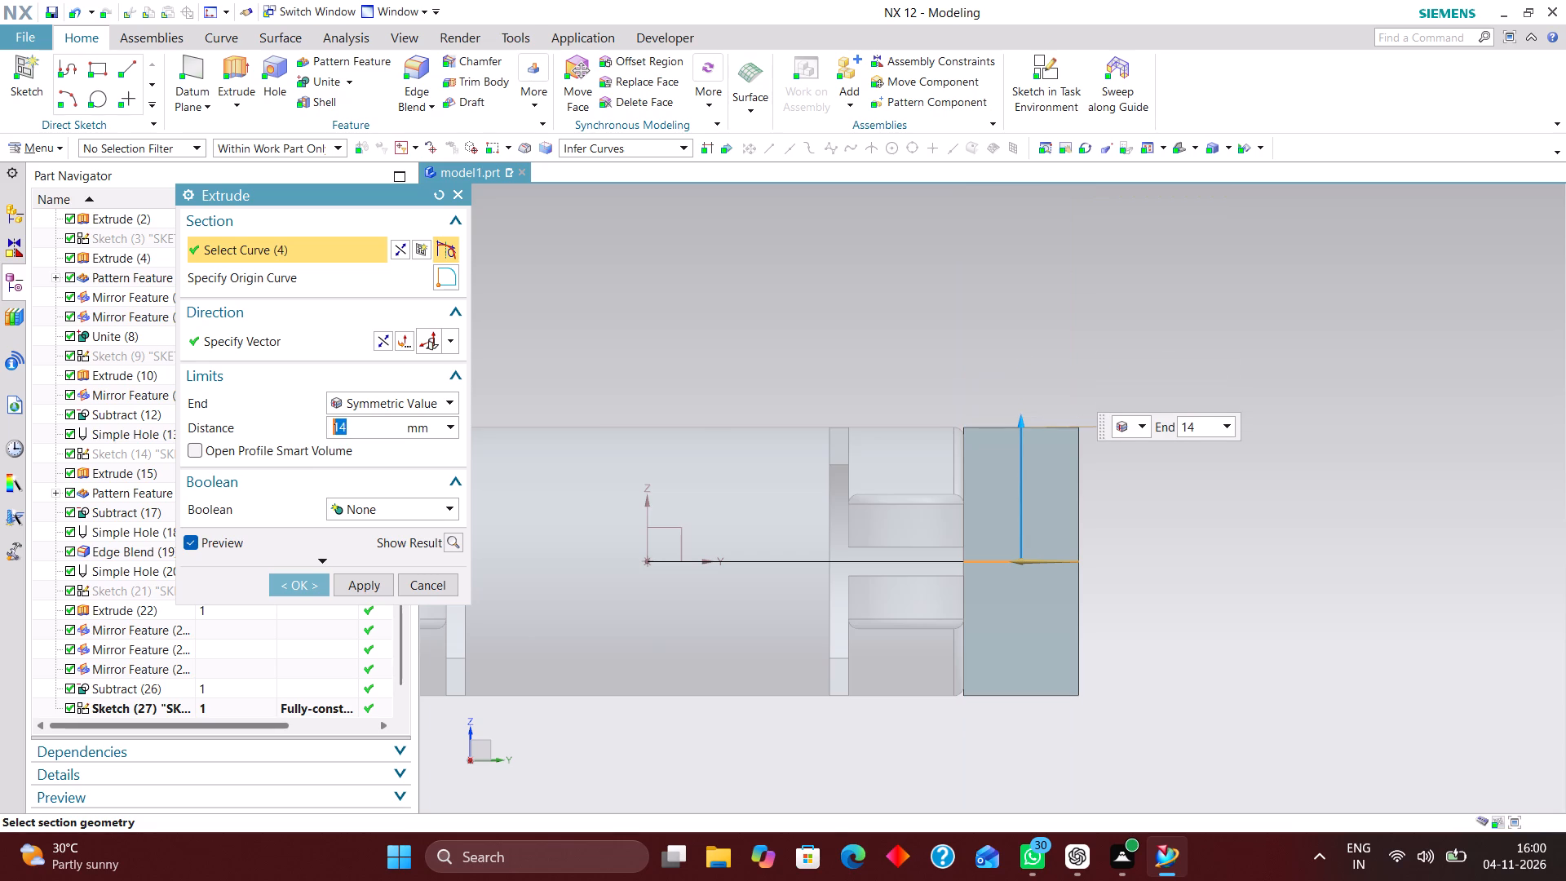
click(287, 581)
Edit the existing 1 mm edge blend to remove its two edge chains along the carriage's positive Y side.
scroll(1040, 379, up, 1)
middle_drag(1042, 382, 1043, 405)
right_click(951, 526)
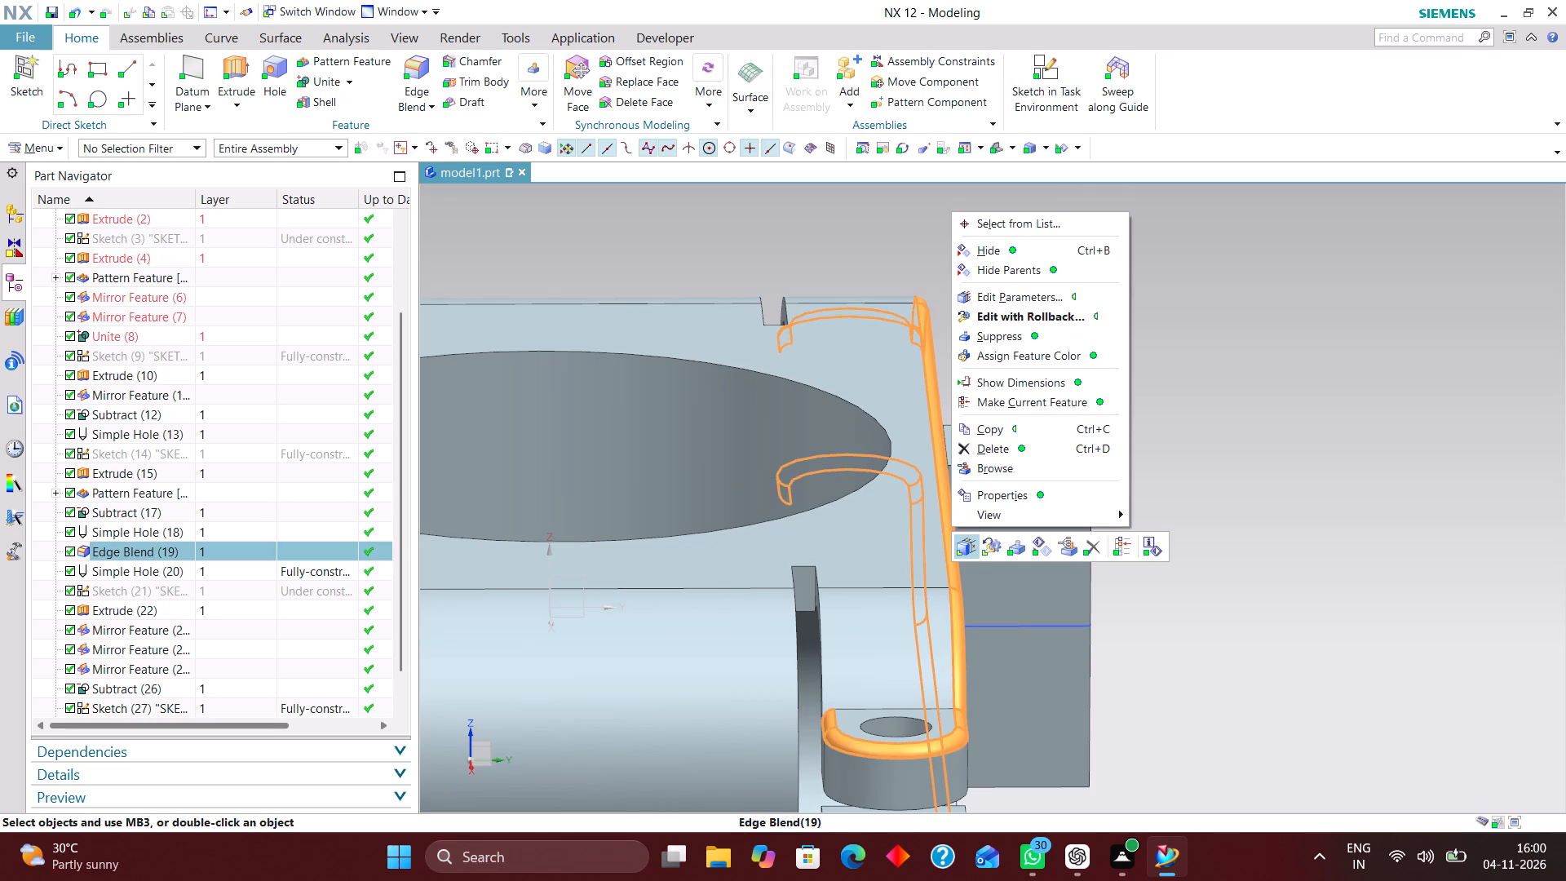
click(1239, 623)
double_click(958, 592)
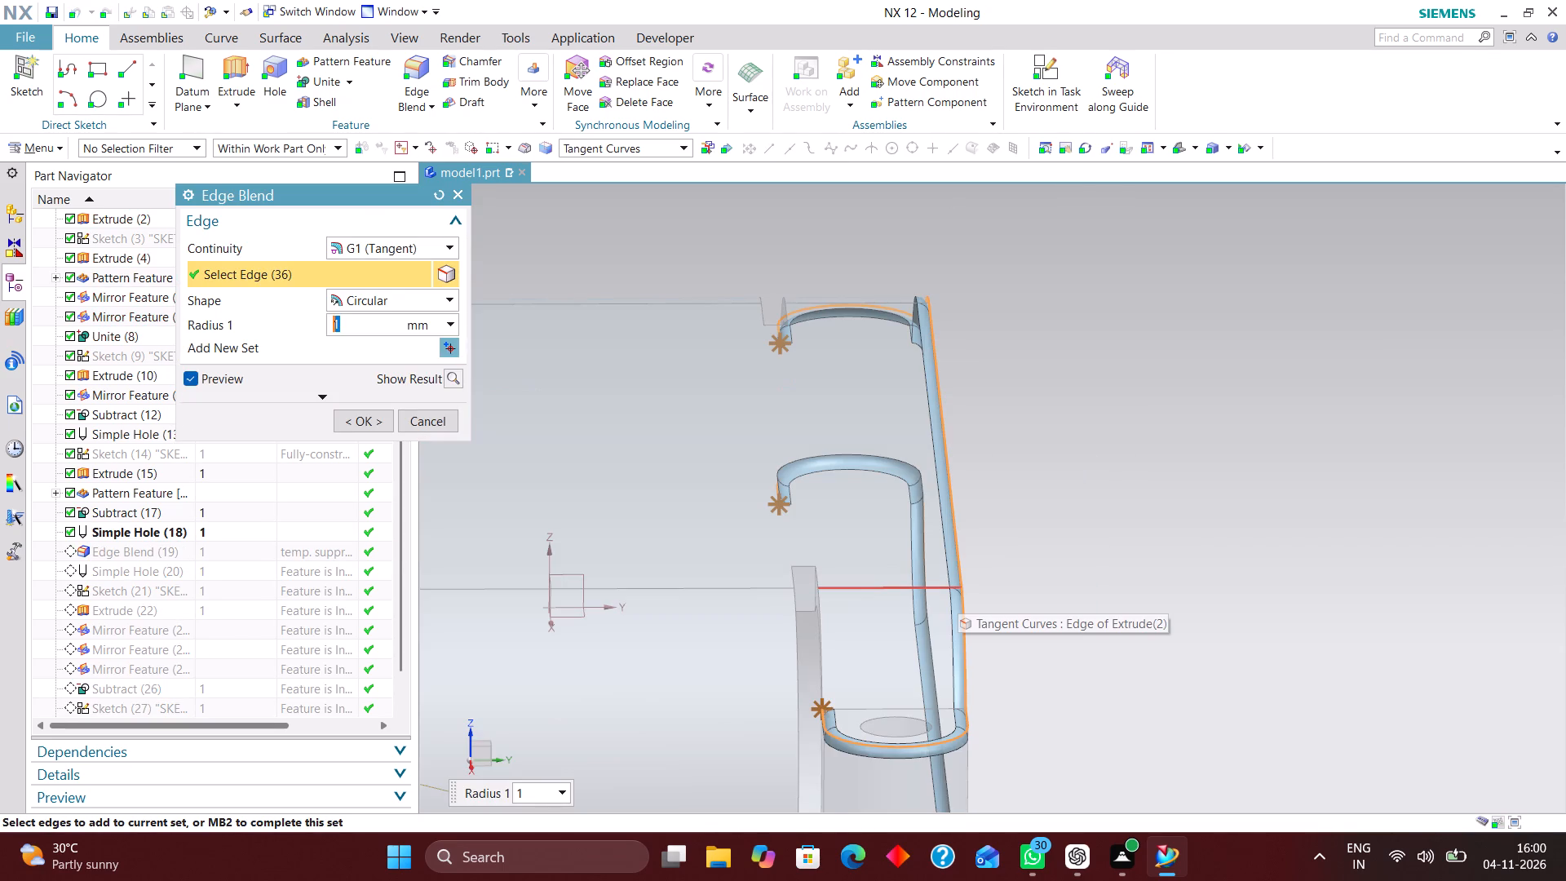
shift+click(959, 567)
middle_drag(1150, 564, 1066, 518)
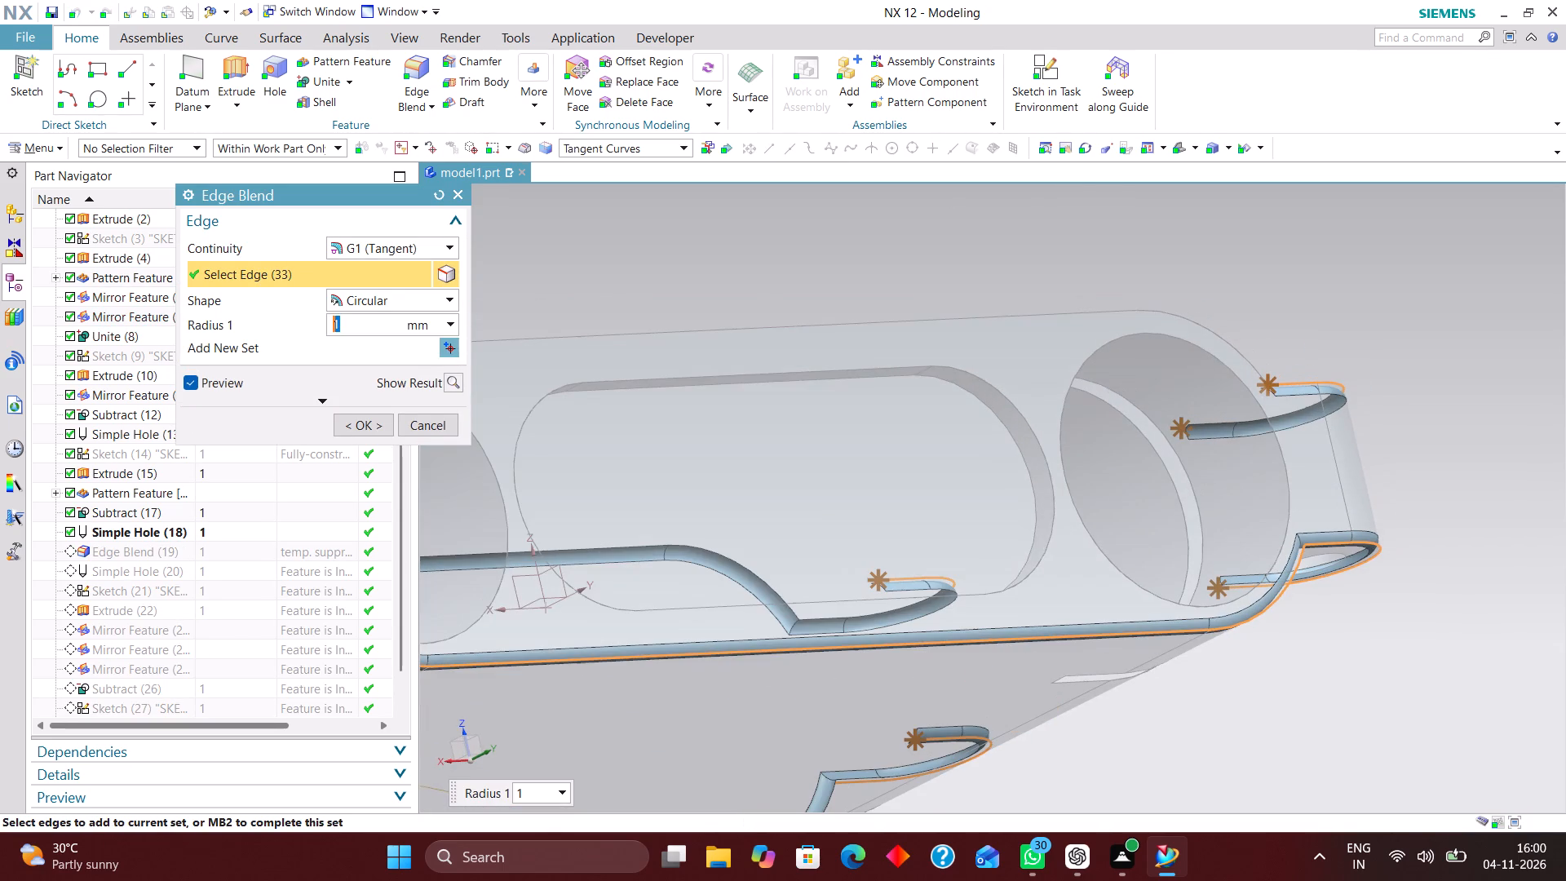
shift+click(933, 639)
scroll(1113, 594, down, 4)
middle_drag(1112, 584, 1140, 616)
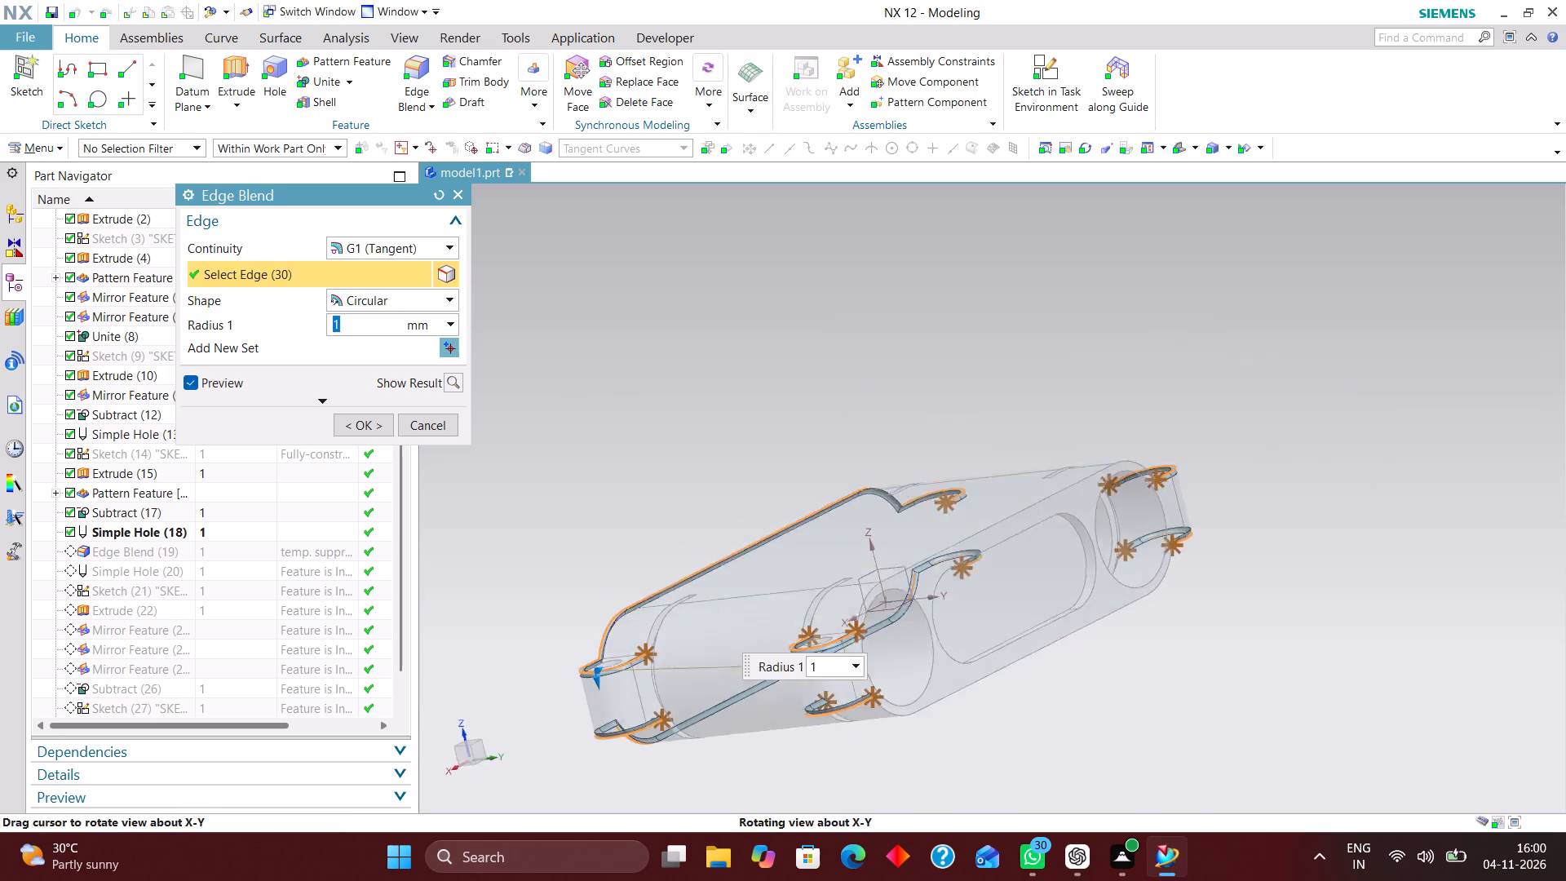
middle_drag(1140, 616, 1166, 631)
click(373, 422)
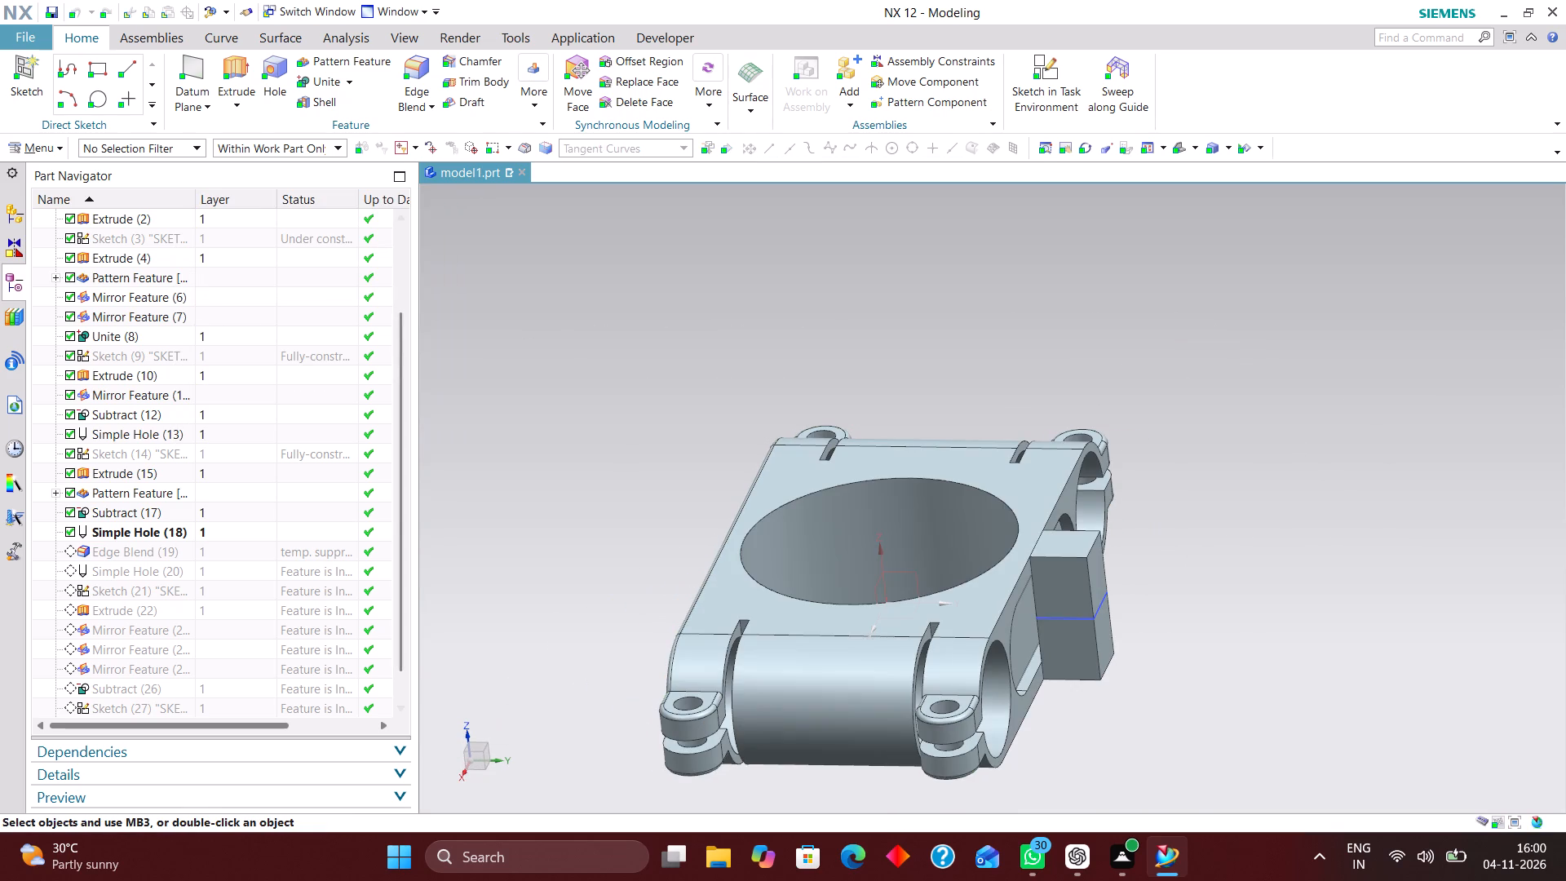
Examine the extruded block against the carriage's positive Y side wall in top and angled close-up views.
scroll(1165, 551, up, 1)
middle_drag(1165, 551, 1179, 619)
right_drag(1240, 573, 950, 554)
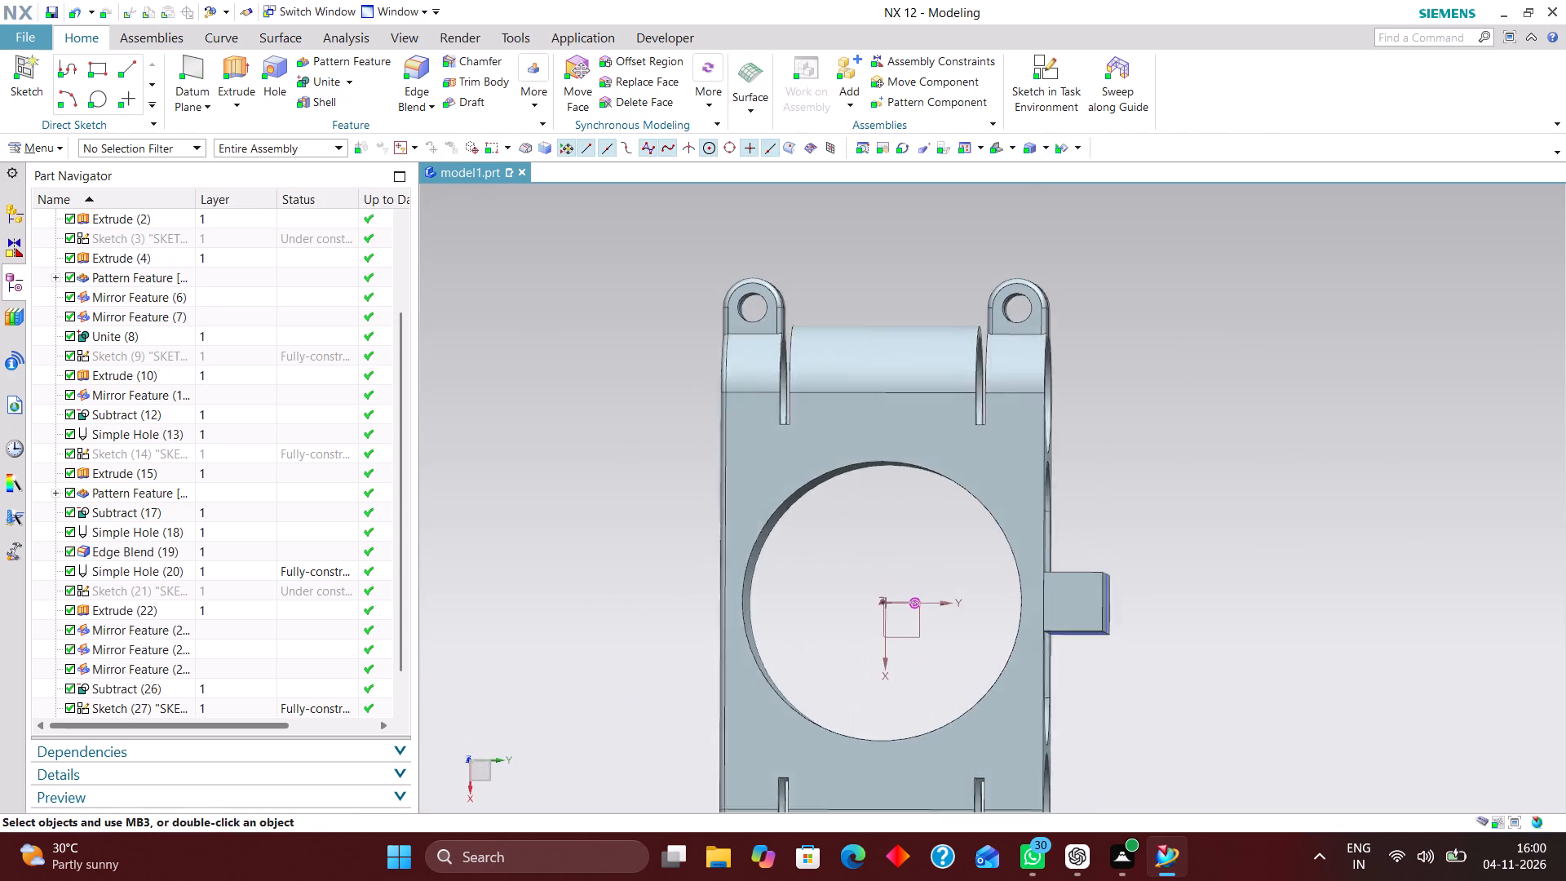
scroll(1067, 669, up, 5)
scroll(1052, 570, up, 5)
scroll(1043, 632, down, 5)
middle_drag(1051, 684, 1057, 675)
scroll(1051, 684, up, 1)
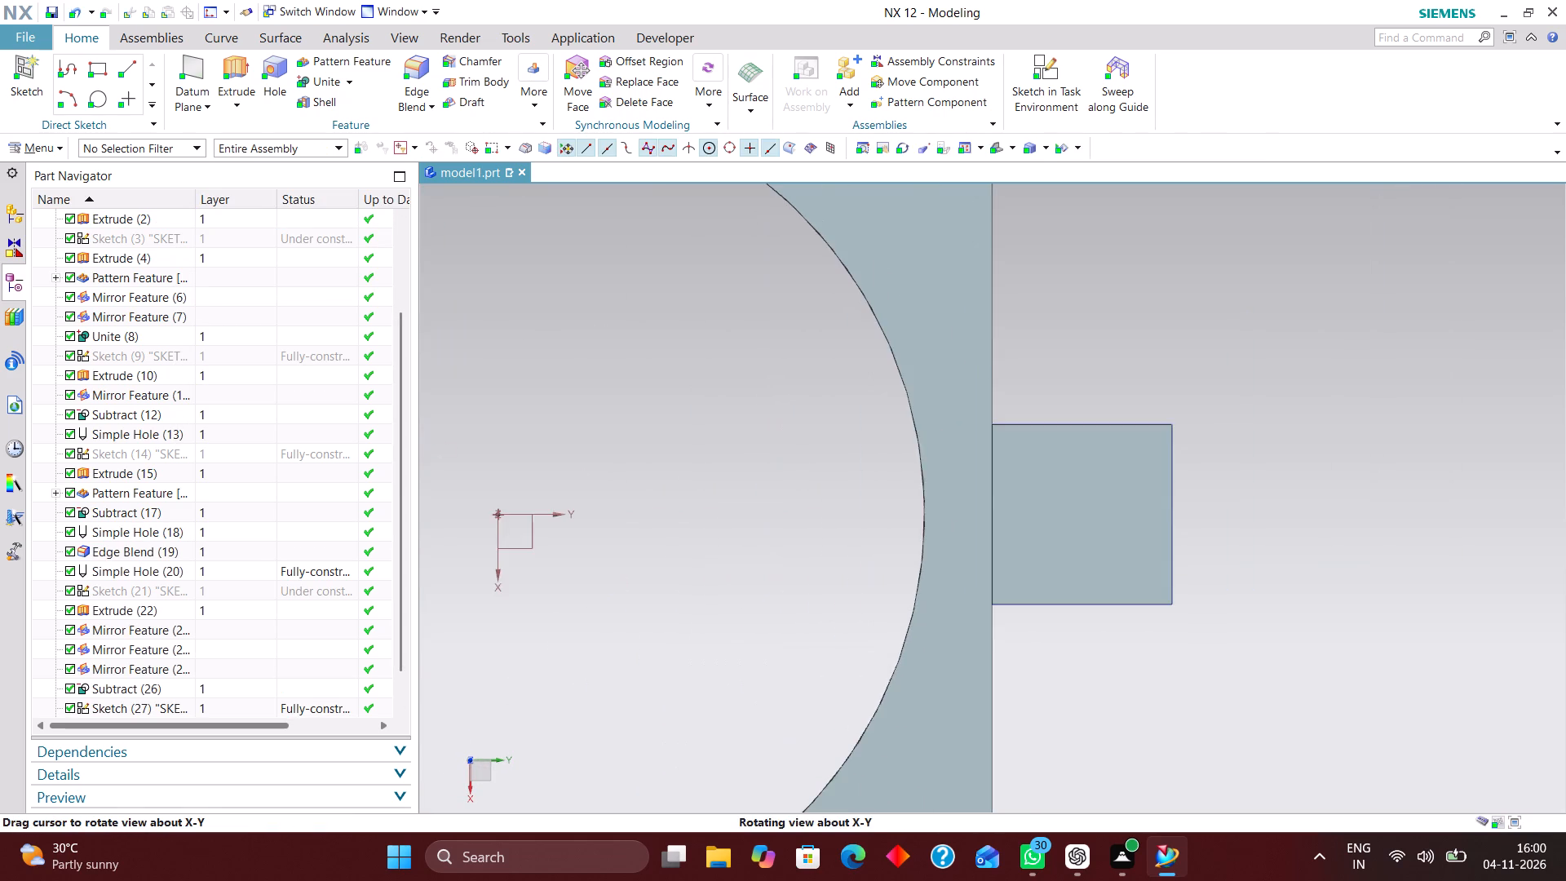
middle_drag(1057, 675, 1039, 626)
right_drag(1074, 563, 1086, 657)
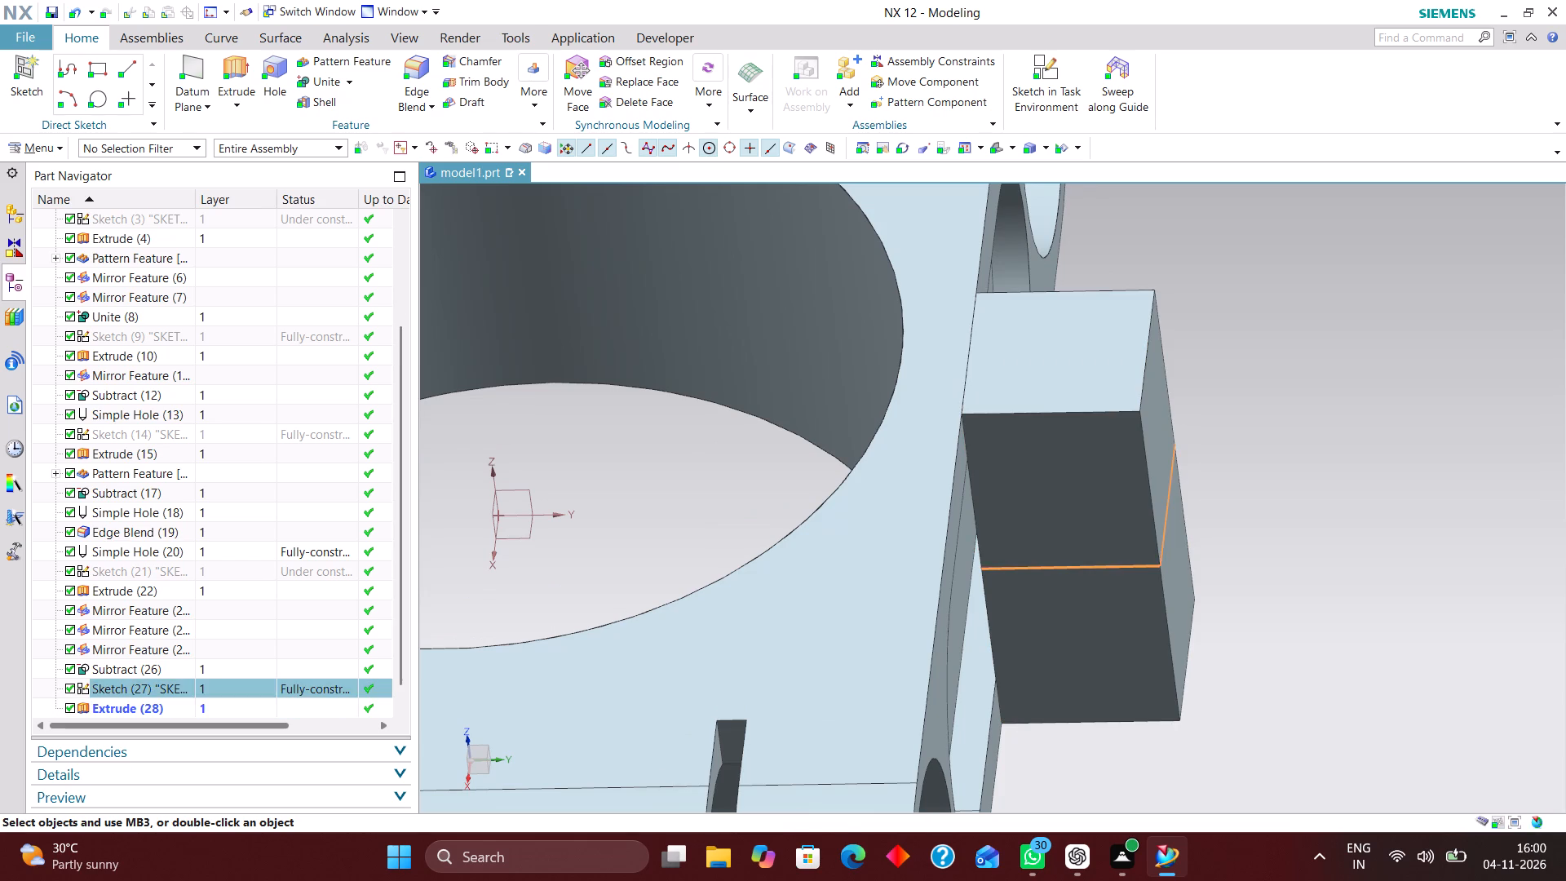
middle_drag(1214, 773, 1210, 696)
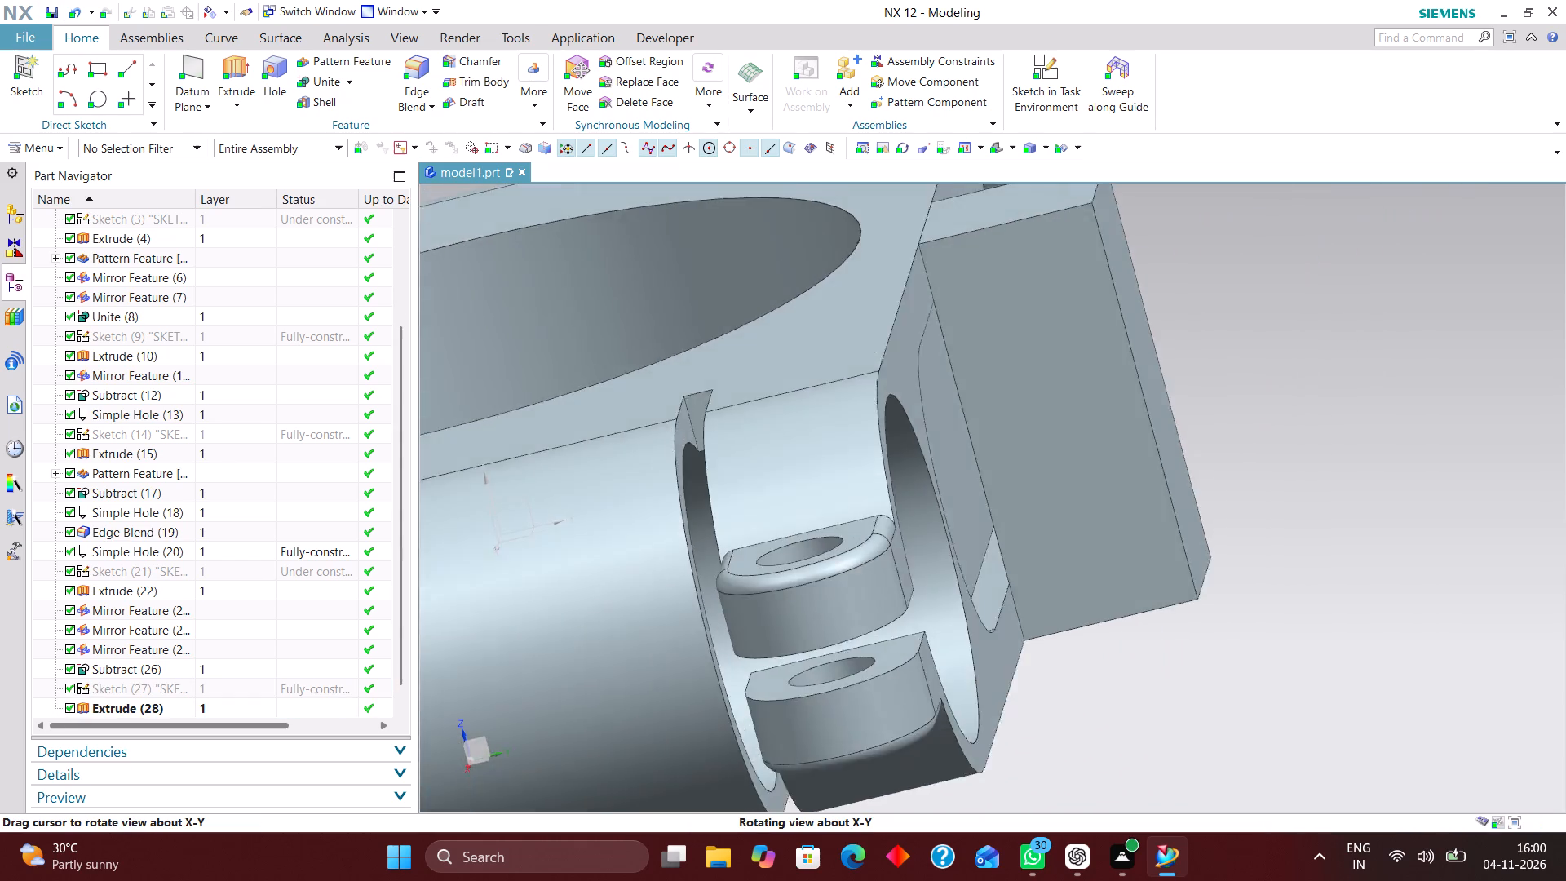
middle_drag(1210, 696, 1214, 709)
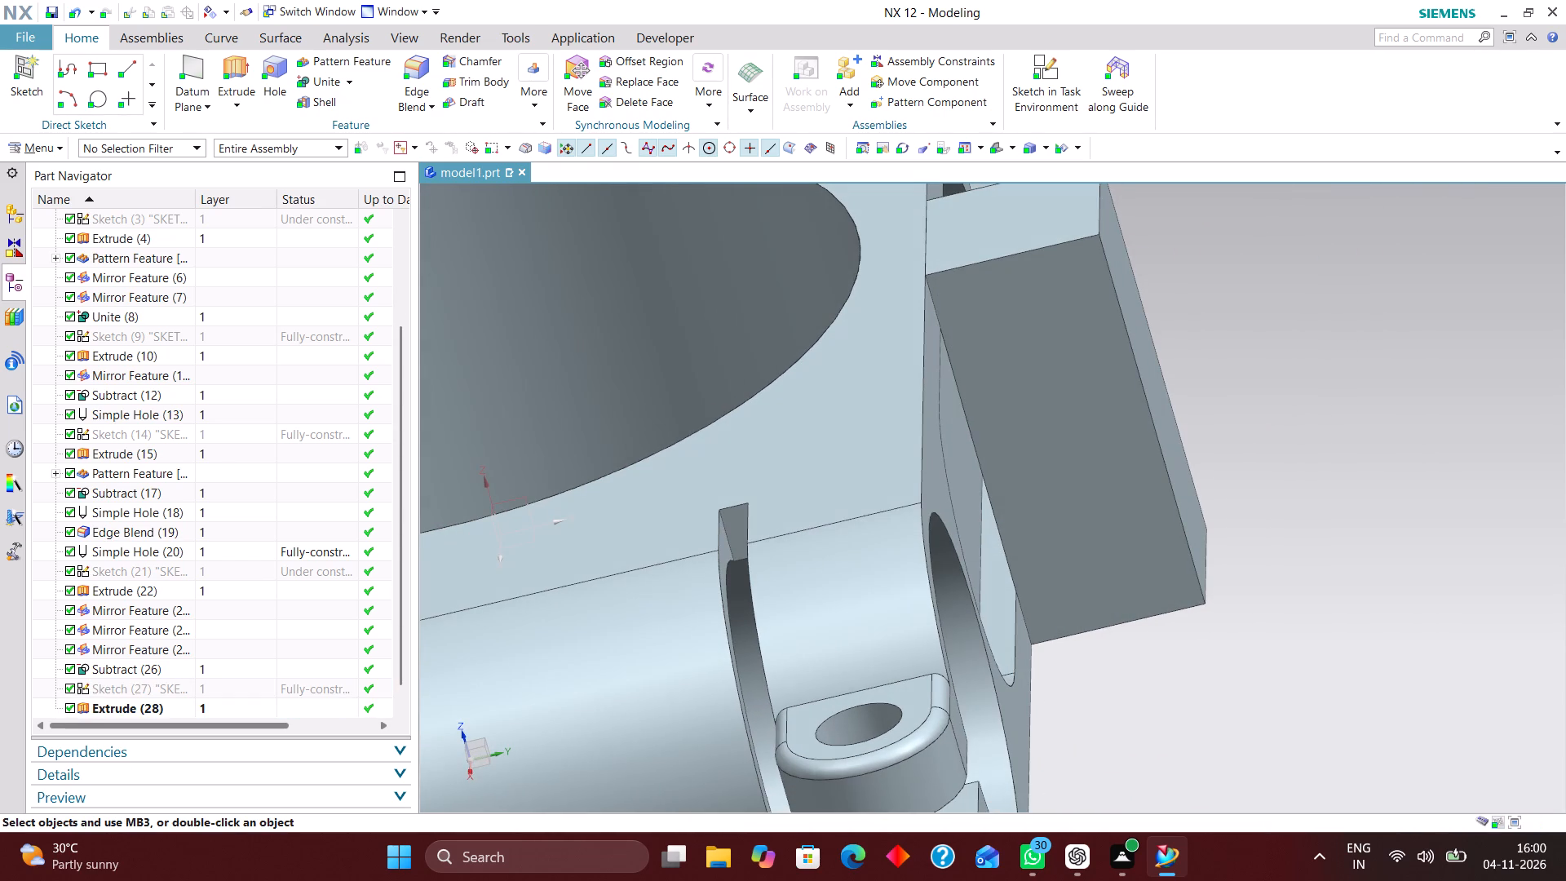
Reopen the side block's section sketch and set the distance from the X axis to the rectangle's inner line to 30 mm.
double_click(1064, 451)
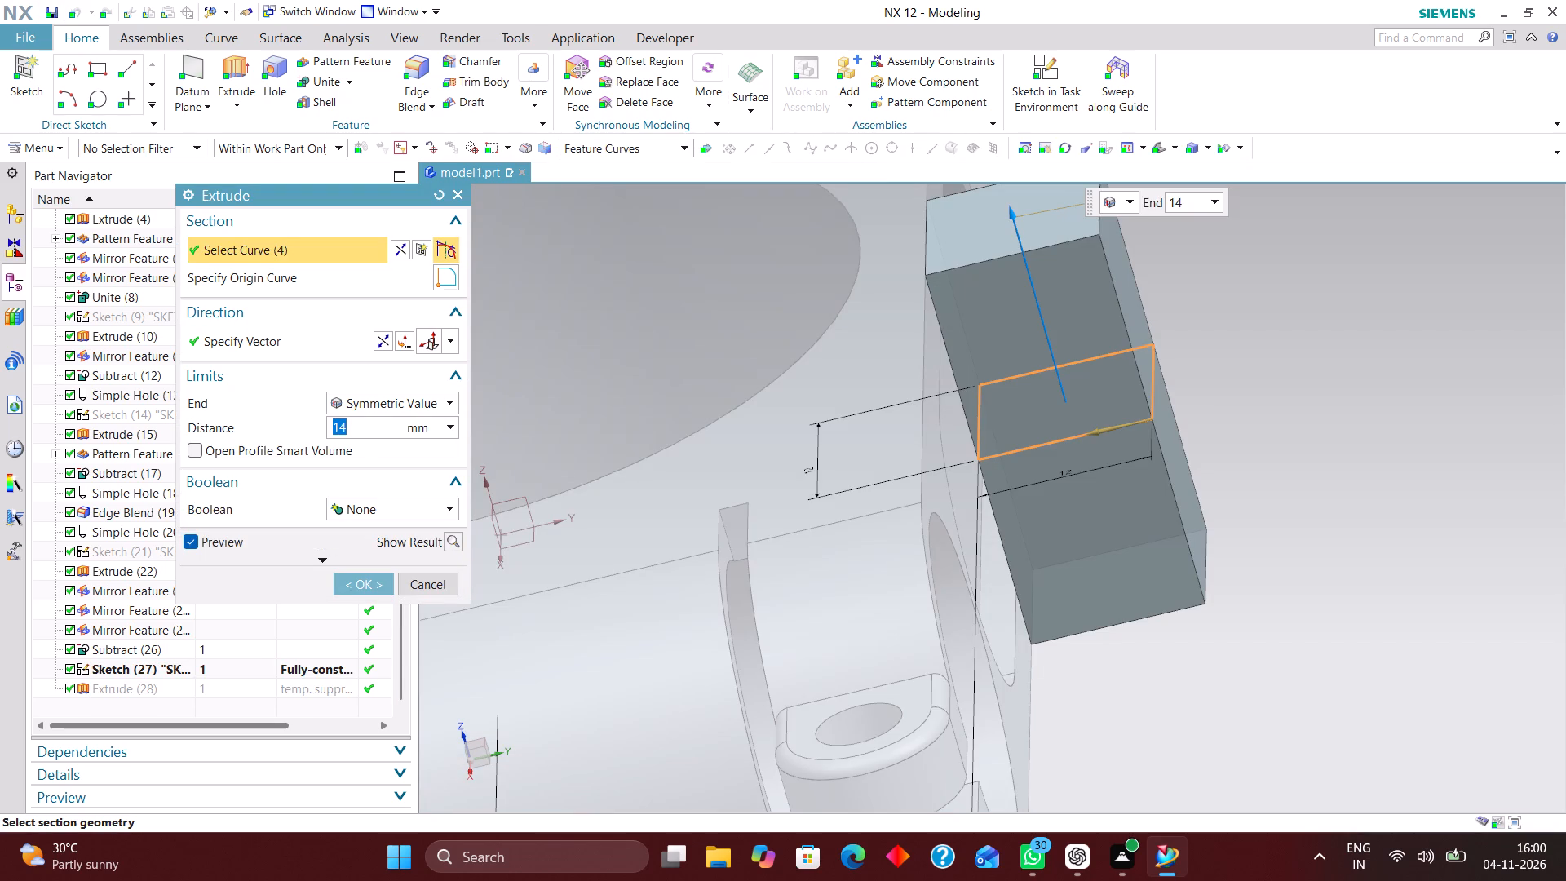
click(422, 244)
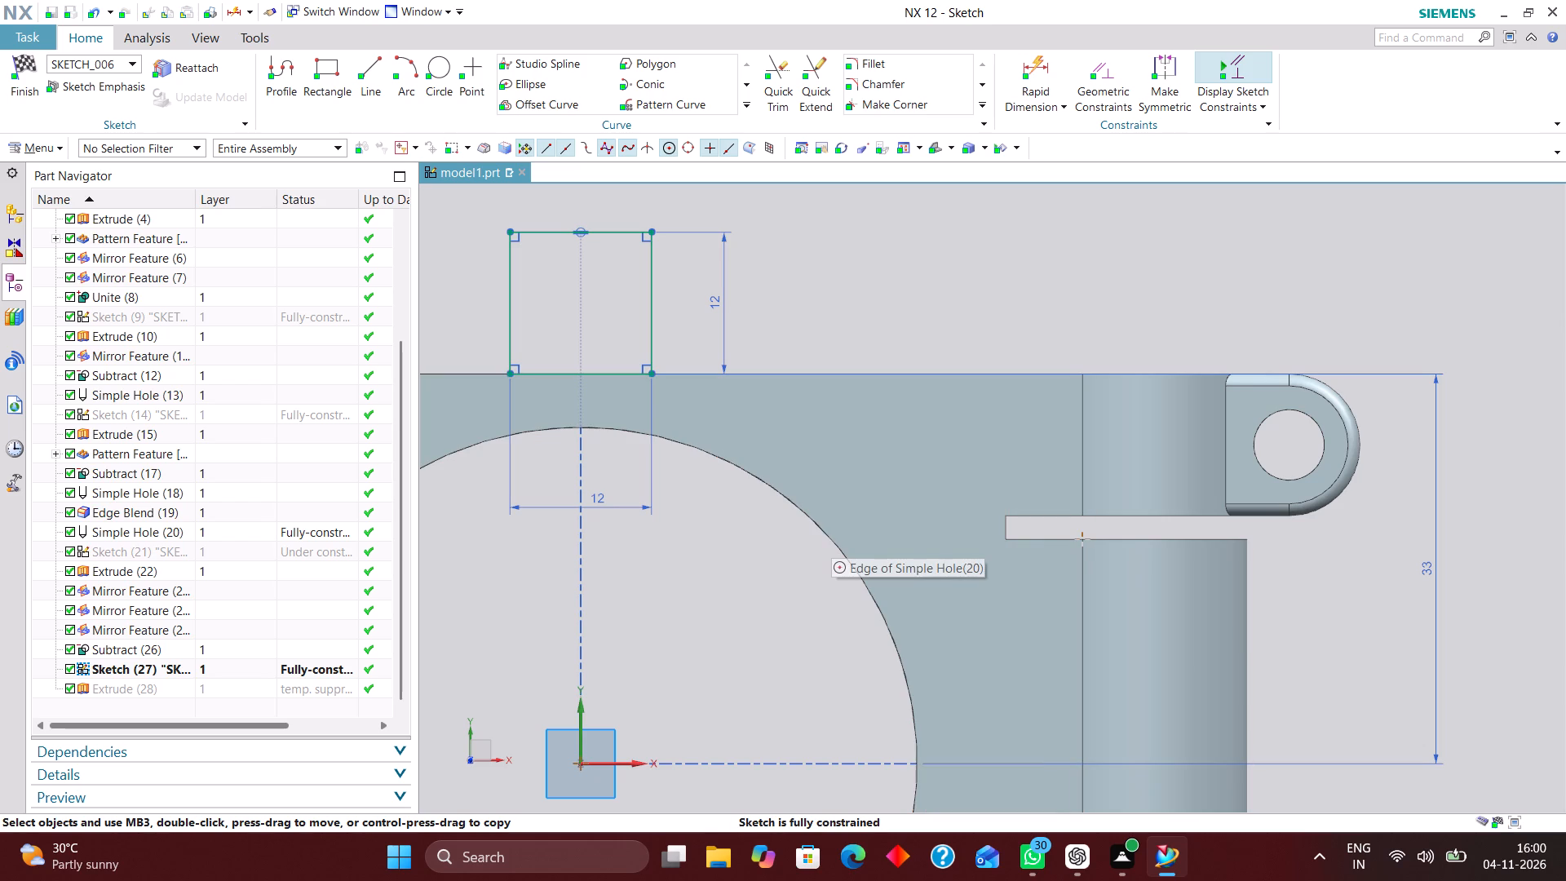
scroll(868, 471, down, 2)
double_click(1250, 542)
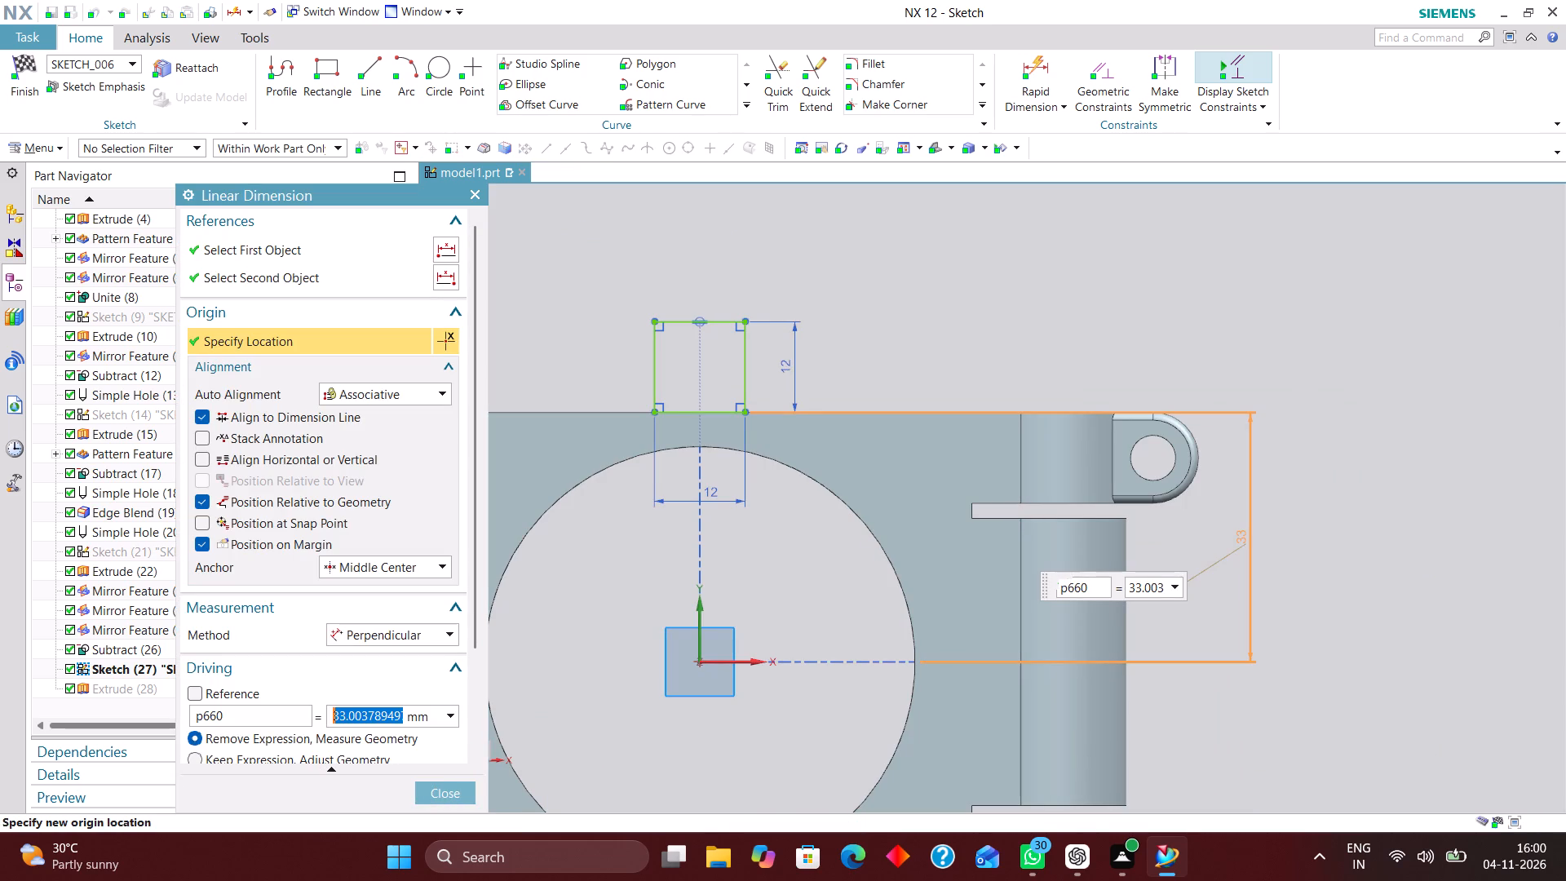
drag(1154, 583, 1011, 581)
text(32)
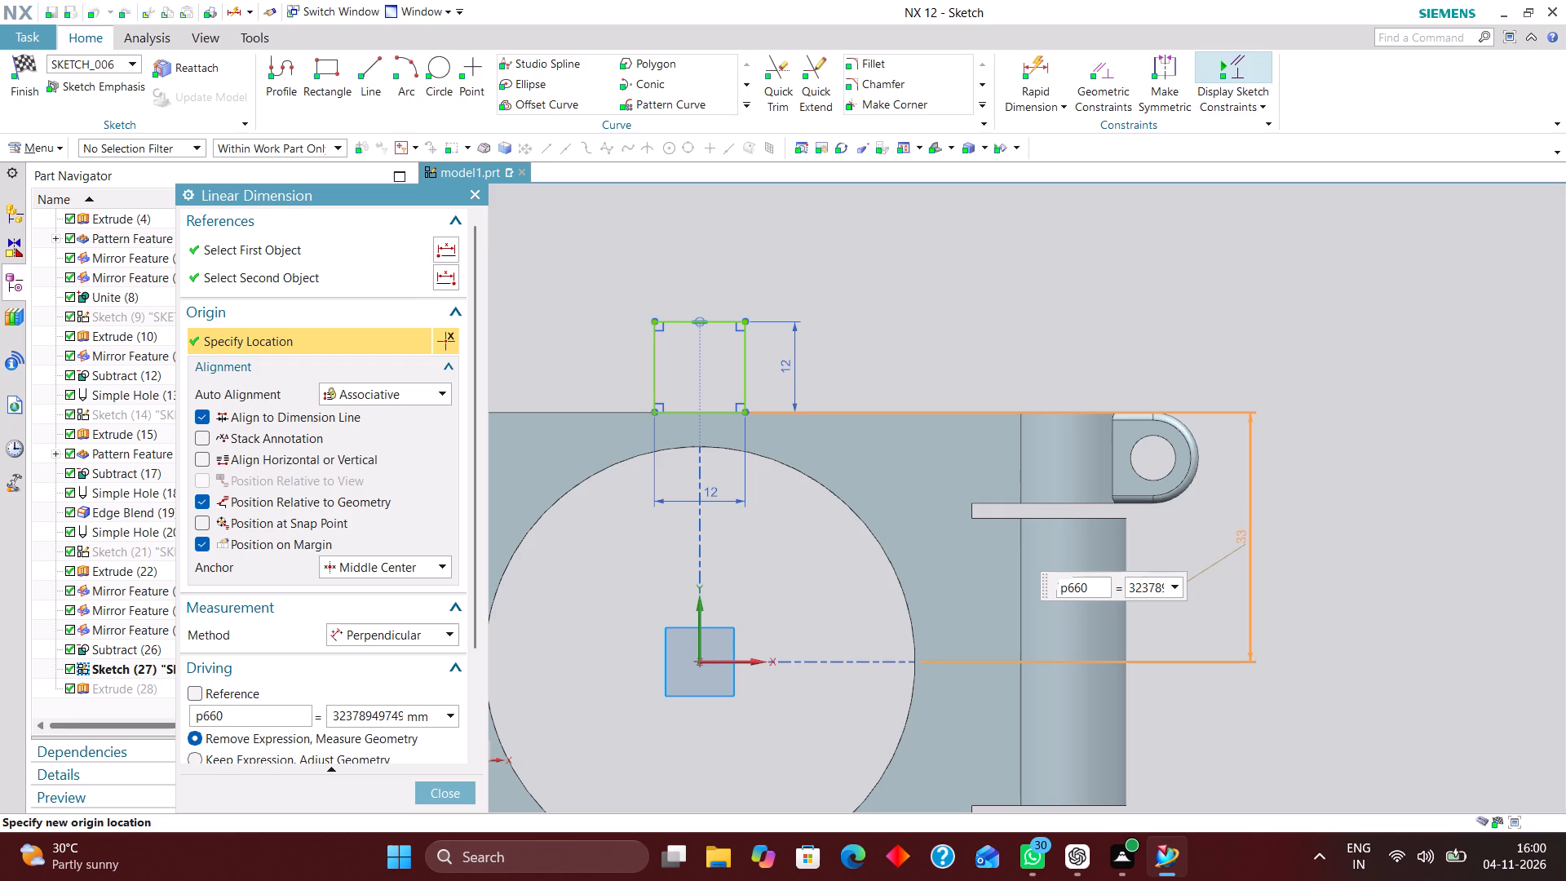
double_click(1157, 591)
double_click(399, 719)
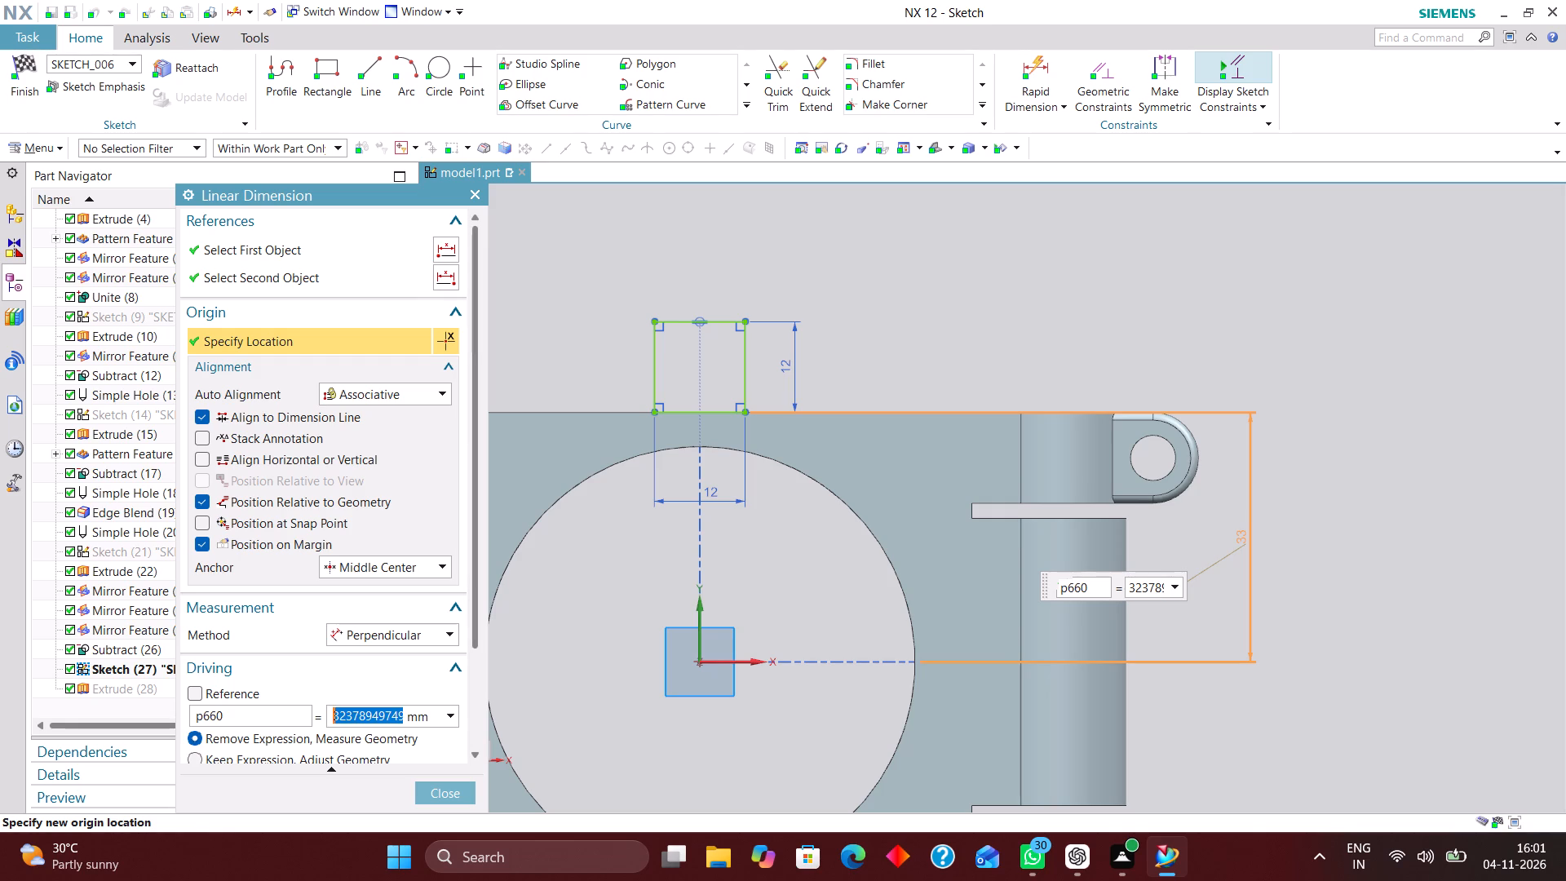
text(32)
key(Return)
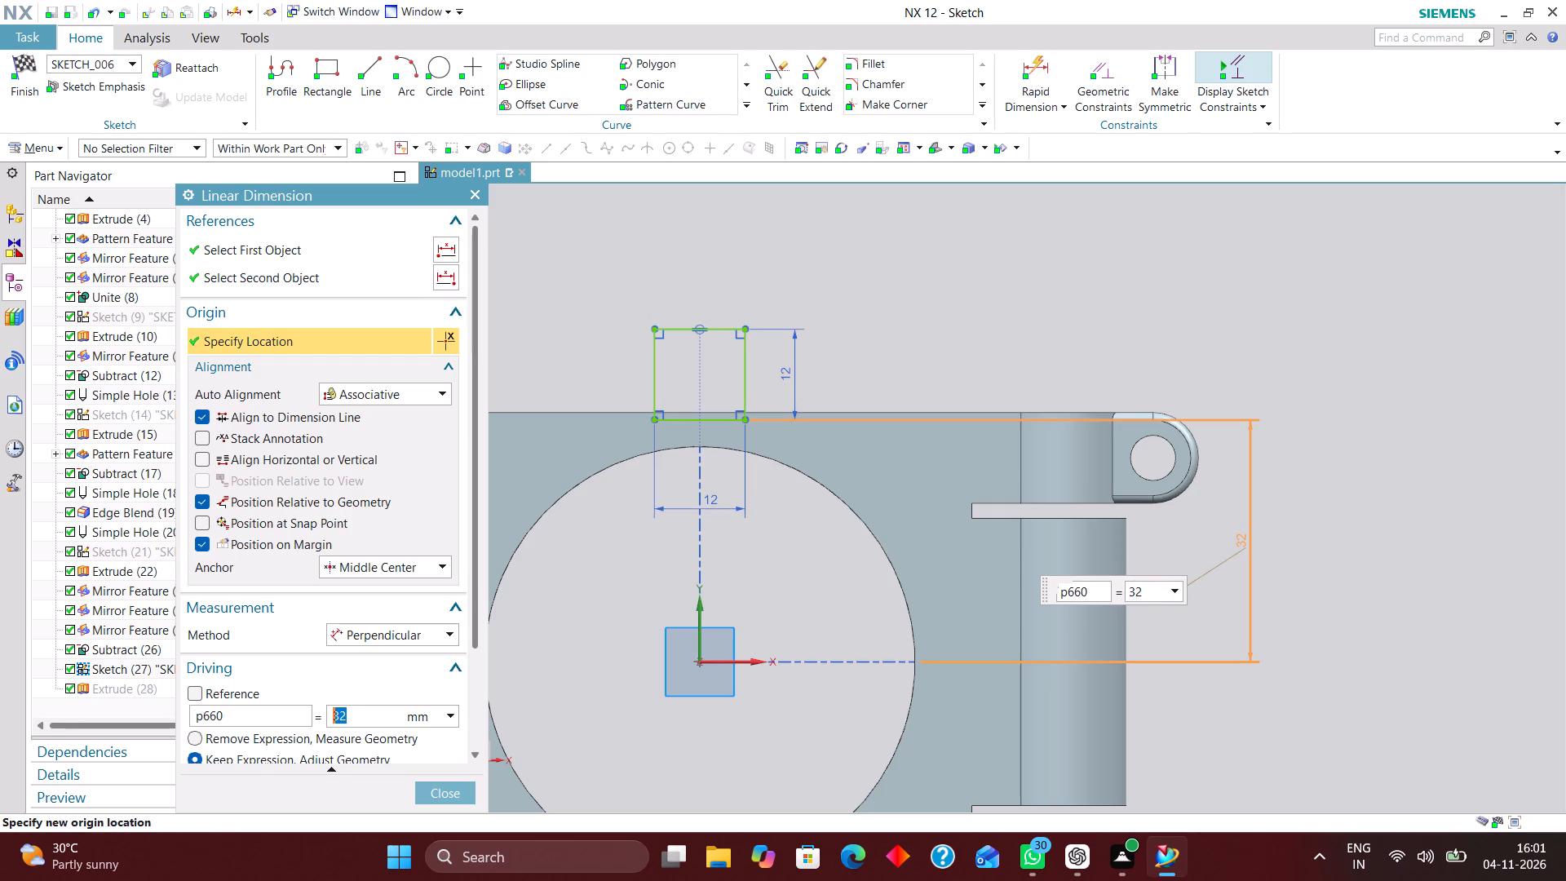
key(3)
key(0)
key(Return)
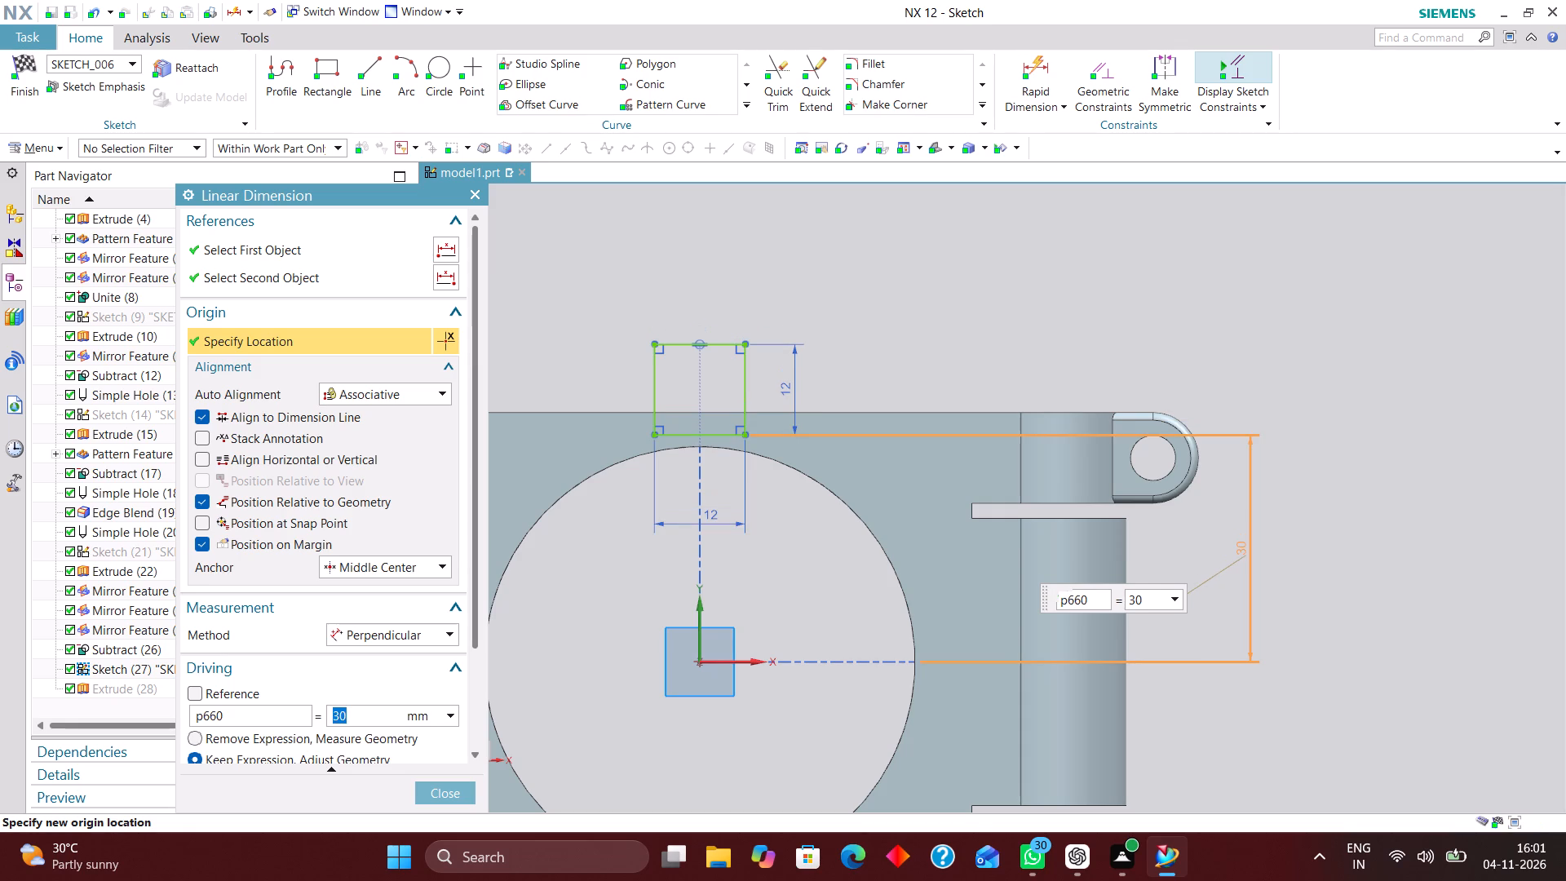
Set the rectangle's size along Y to 15 mm, finish the sketch, and accept the symmetric extrude with it.
double_click(787, 389)
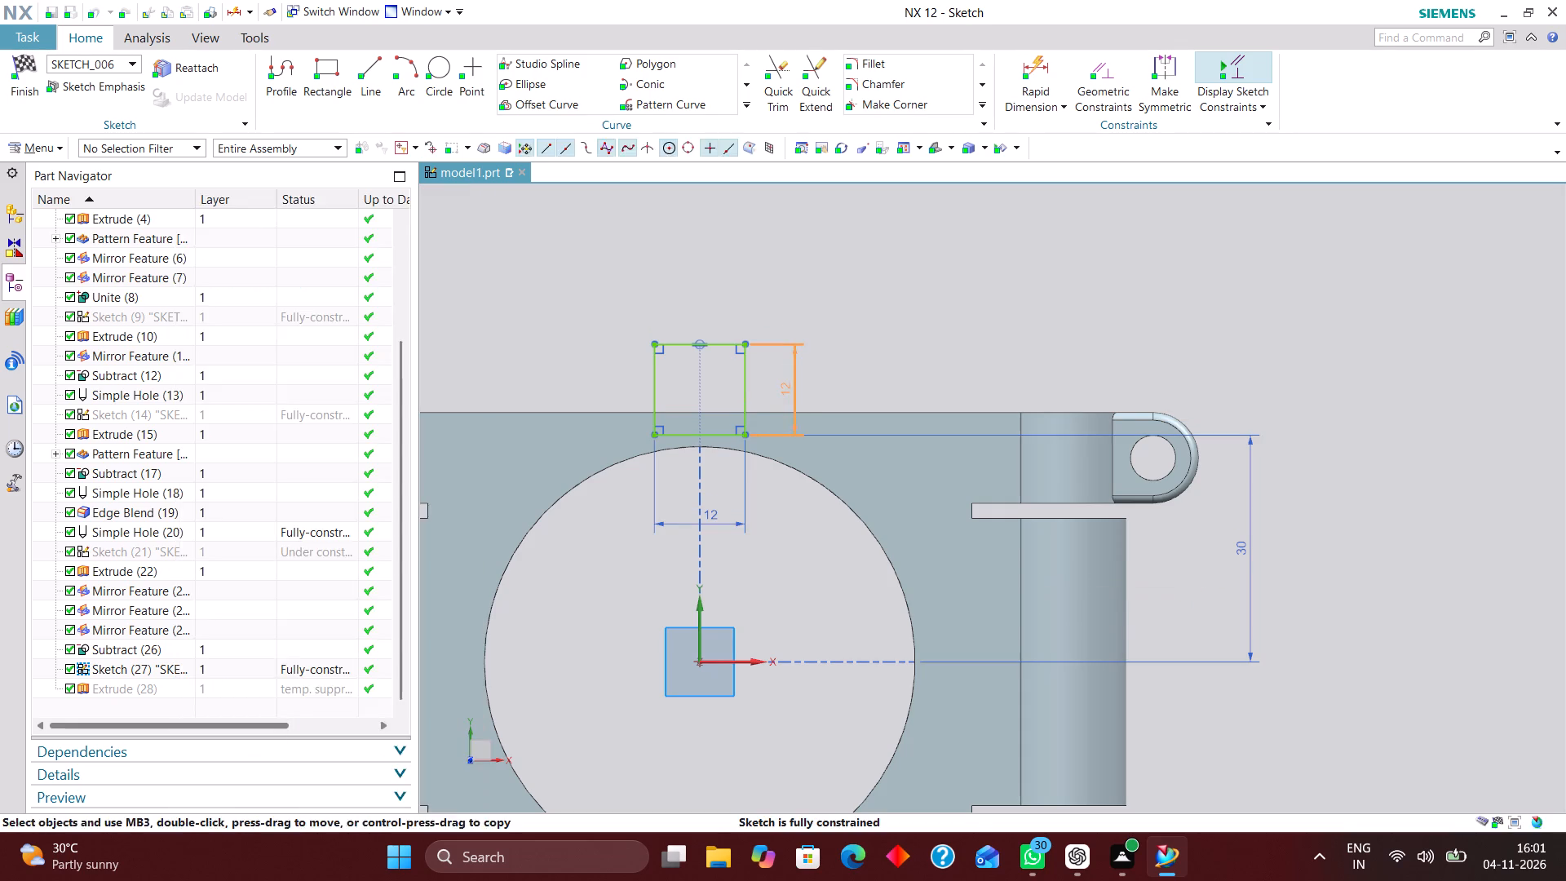
drag(696, 441, 579, 436)
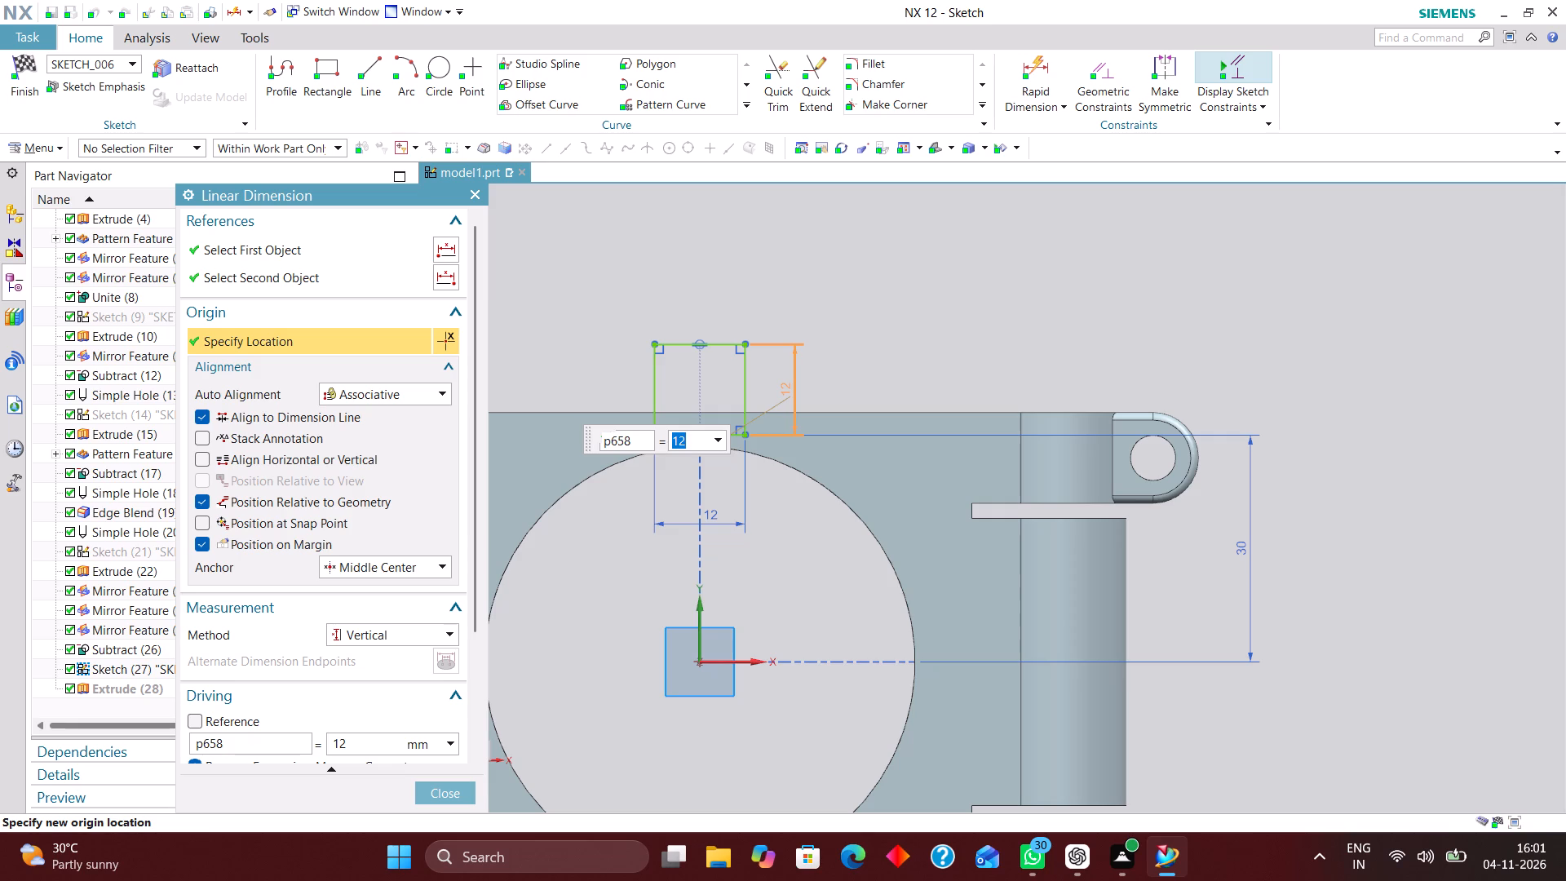
text(15)
key(Return)
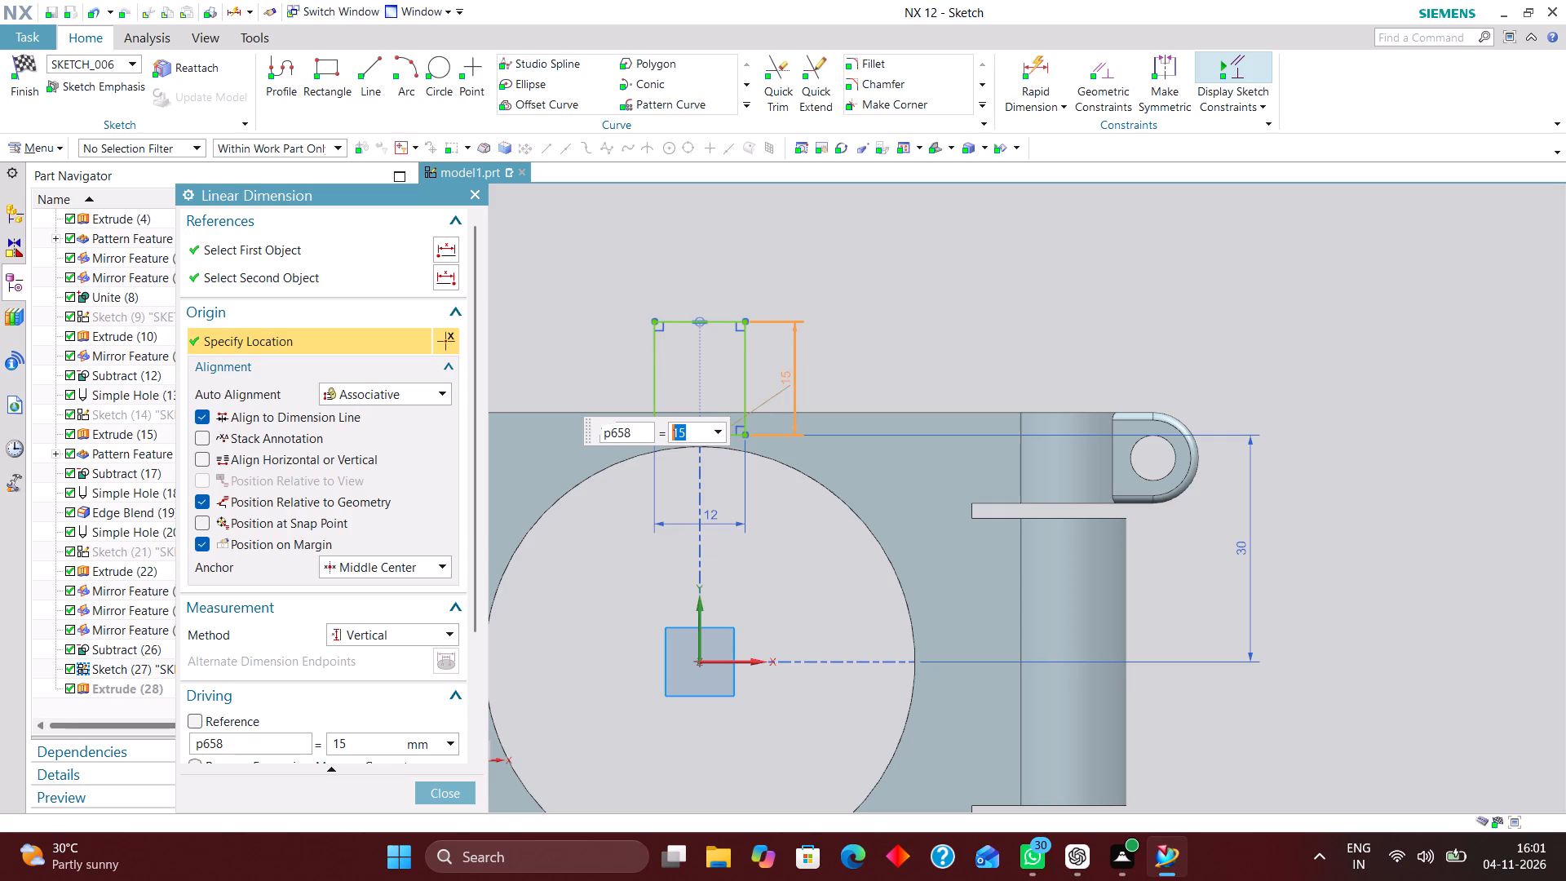
click(456, 789)
click(20, 64)
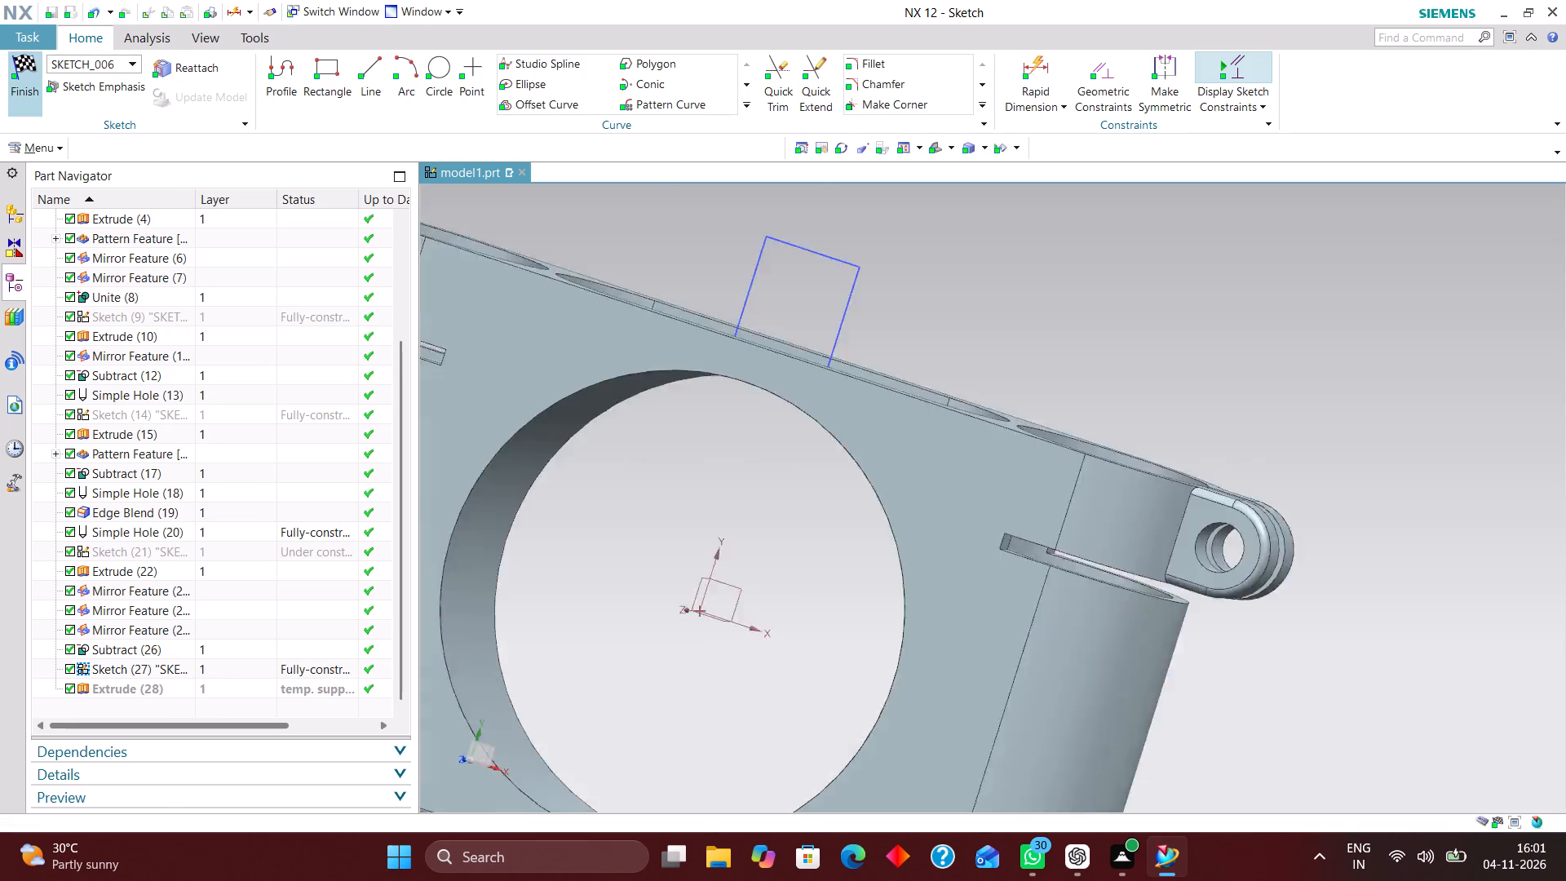
middle_drag(1294, 494, 1229, 438)
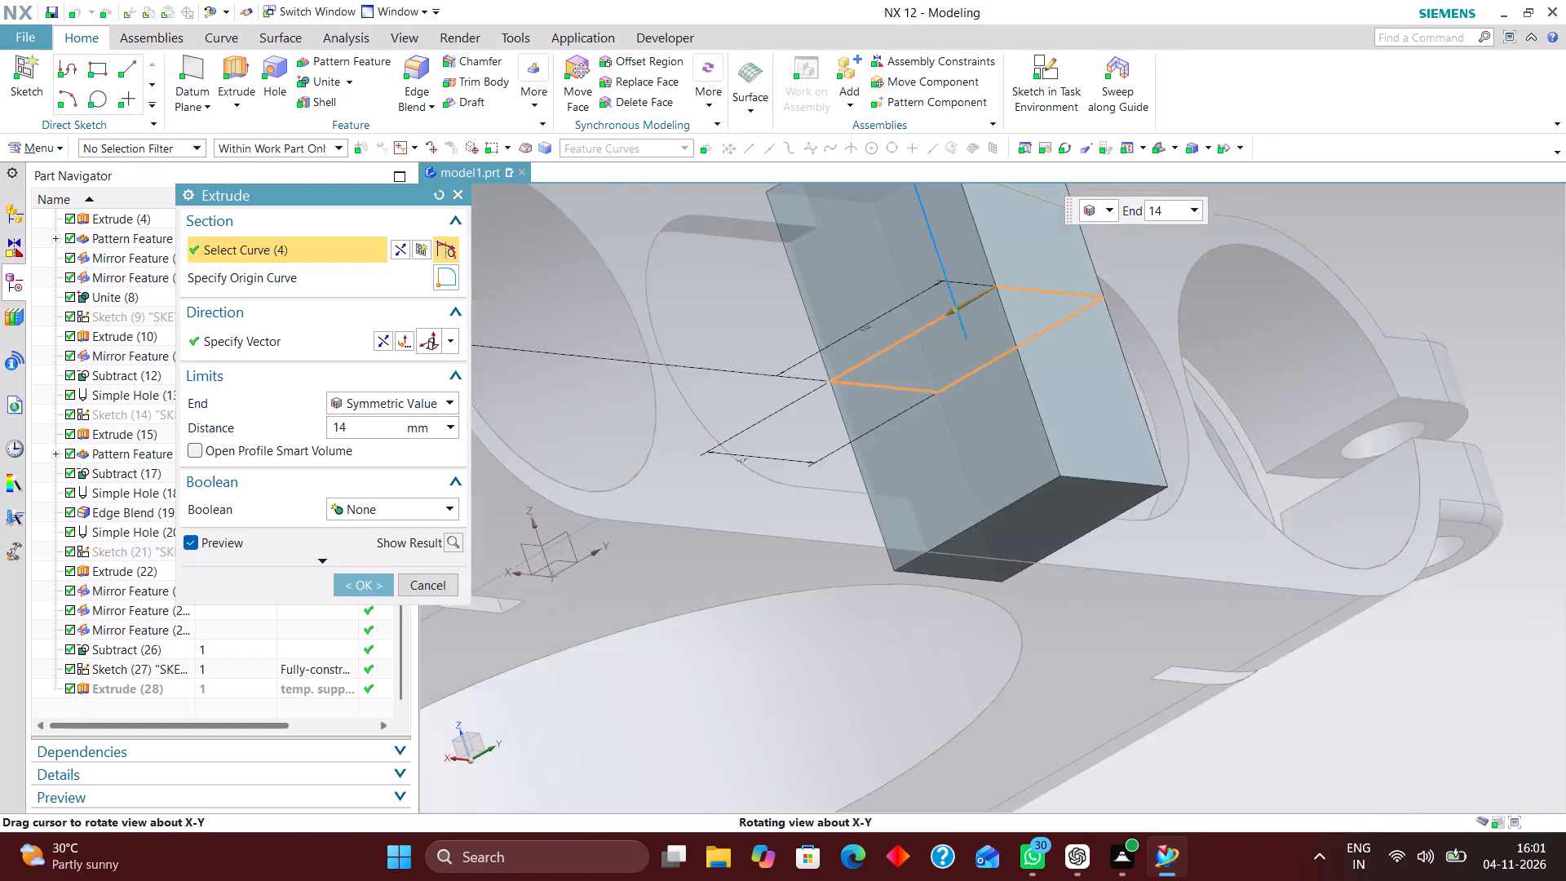
middle_drag(1229, 438, 1267, 448)
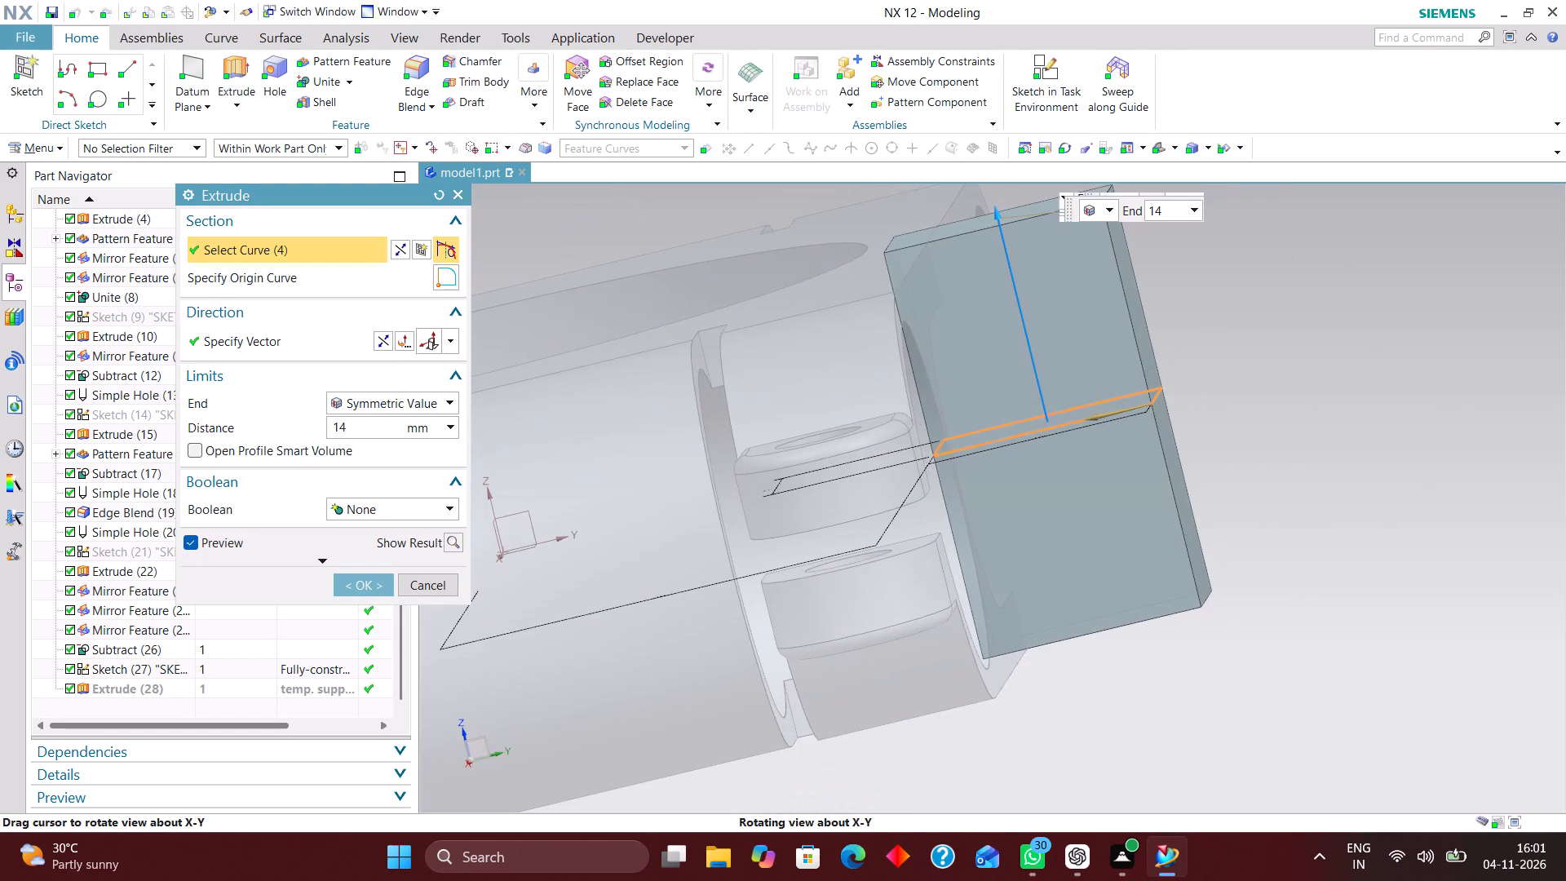
middle_drag(1267, 448, 1263, 455)
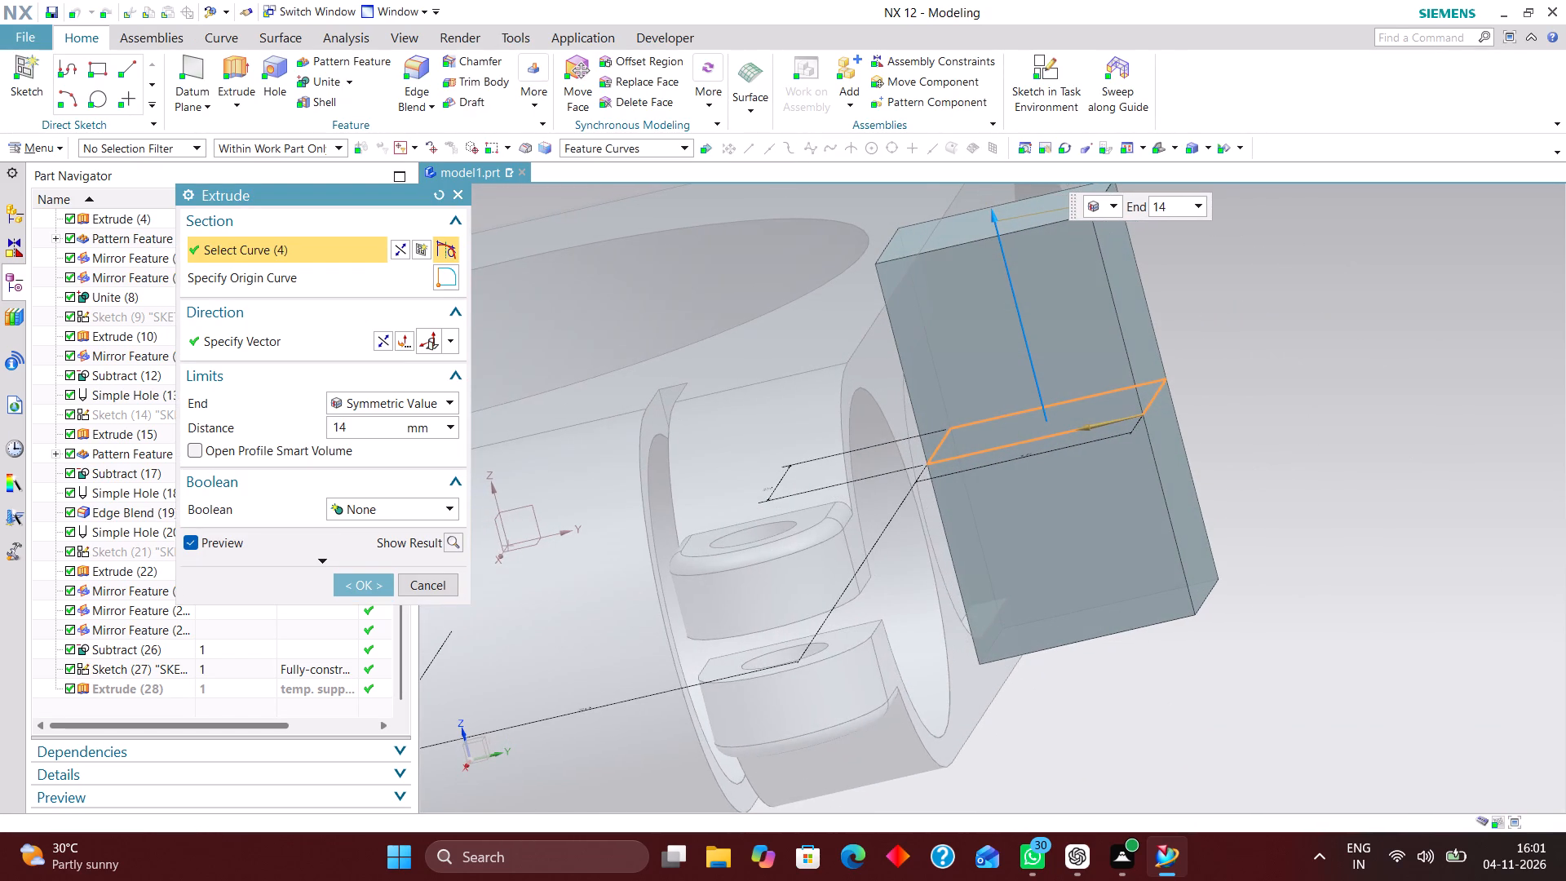
click(364, 578)
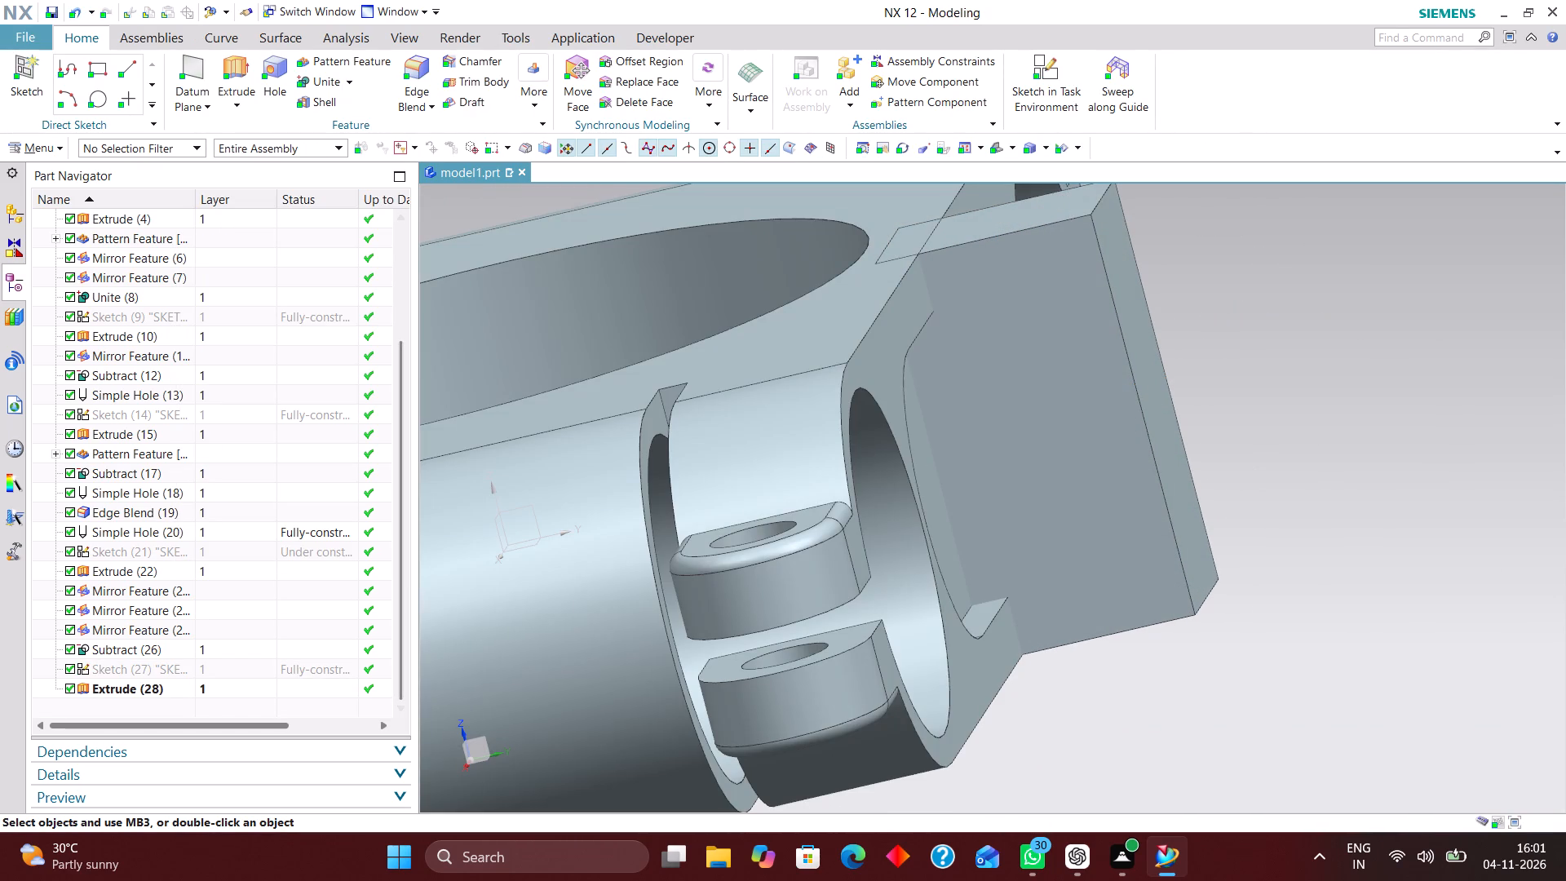
Unite the extruded side block with the carriage body, using the carriage as the target.
click(324, 77)
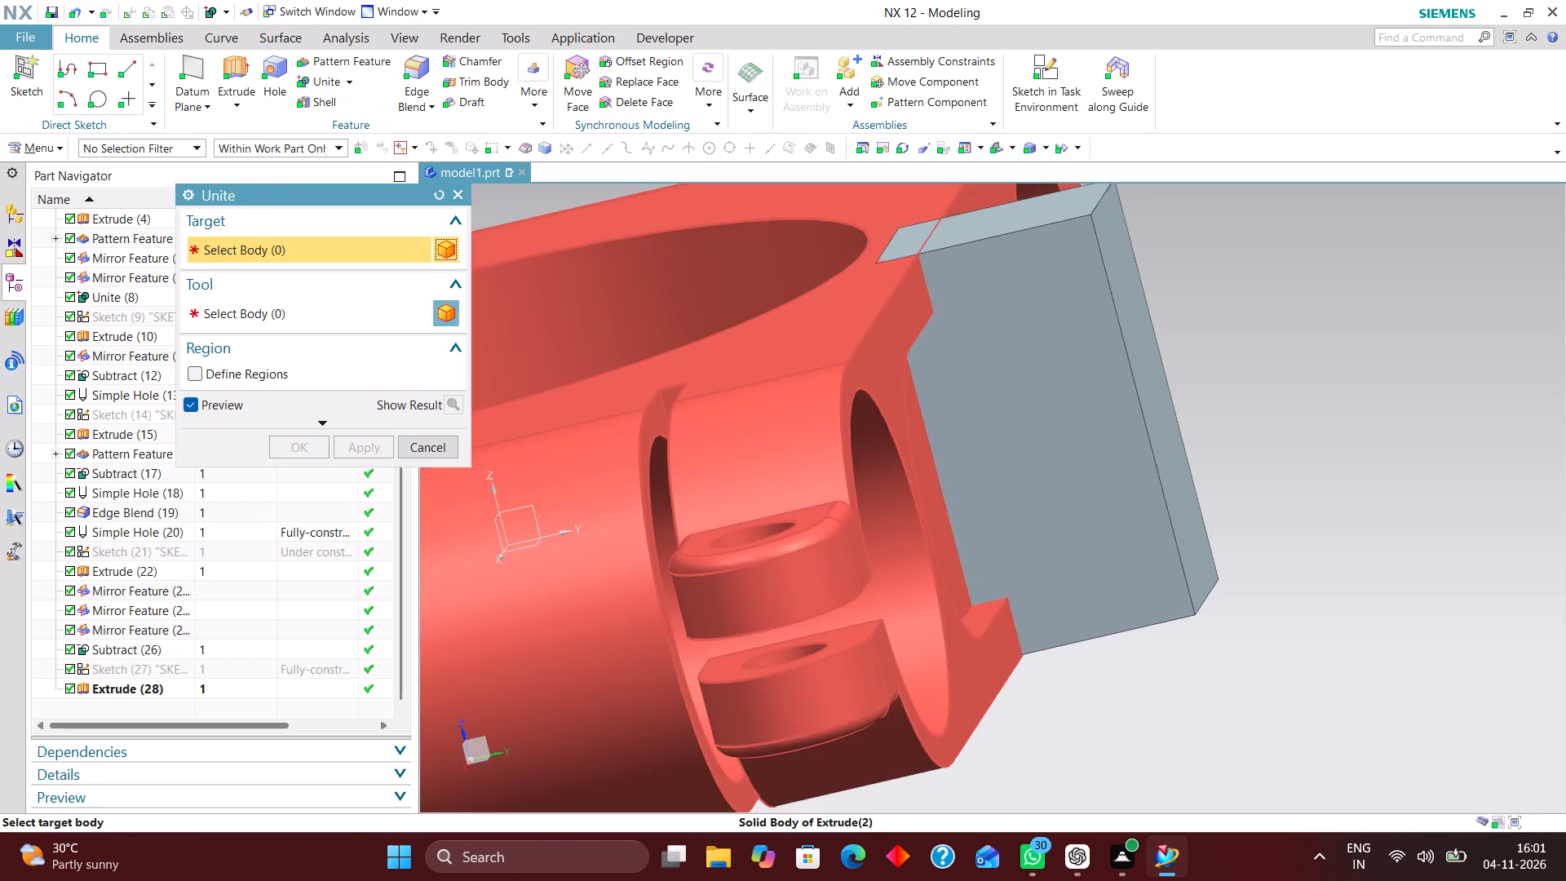
click(842, 325)
click(1042, 337)
click(302, 442)
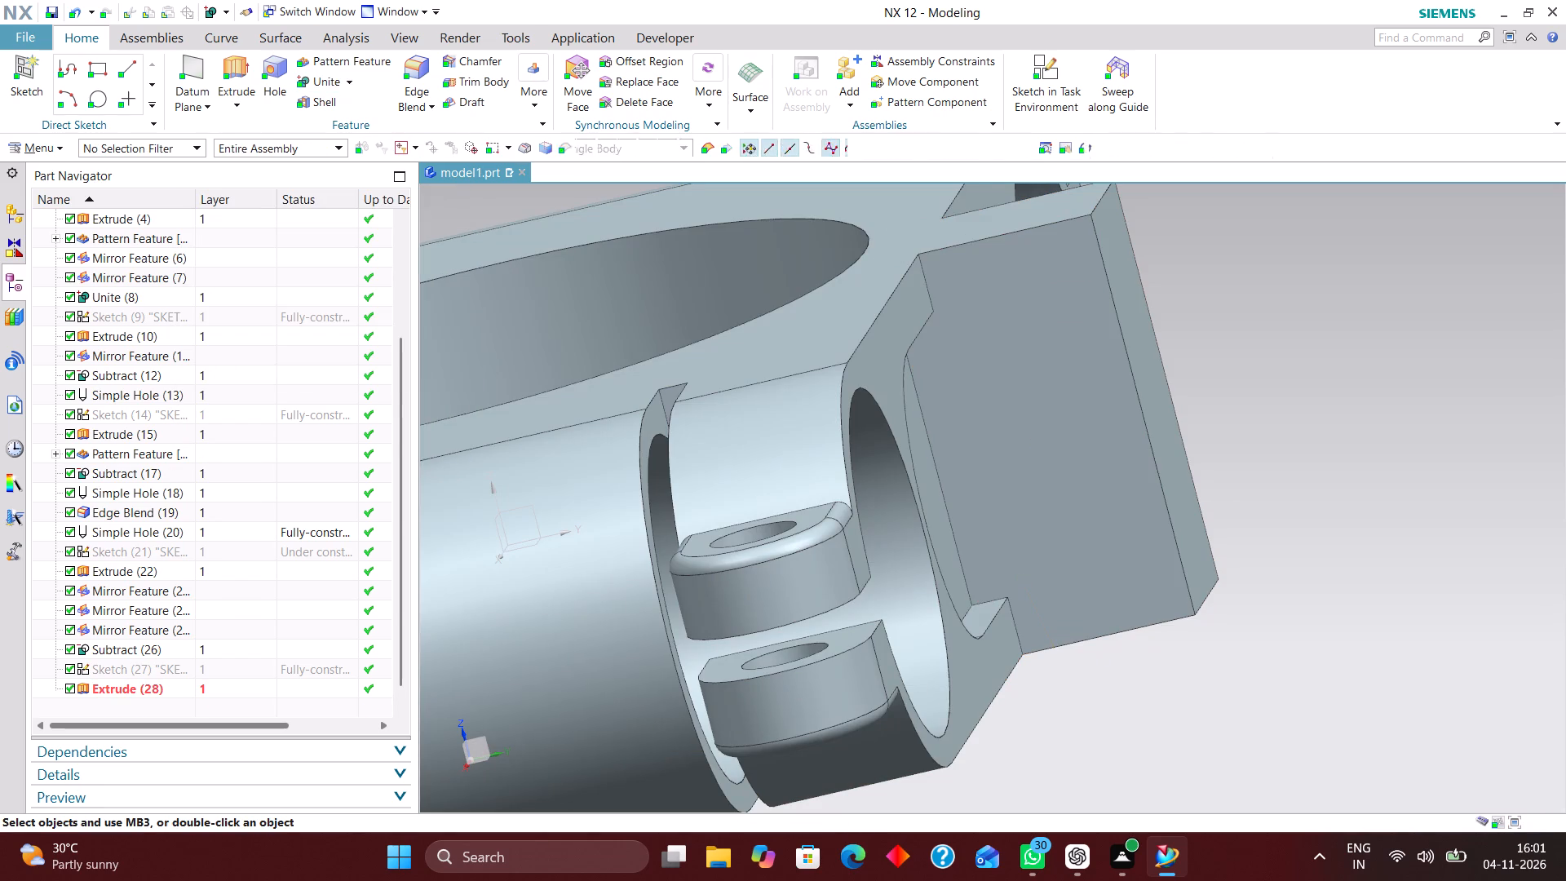
Examine how the united block meets the side wall and the side pocket from several angles.
middle_drag(1236, 387, 1201, 405)
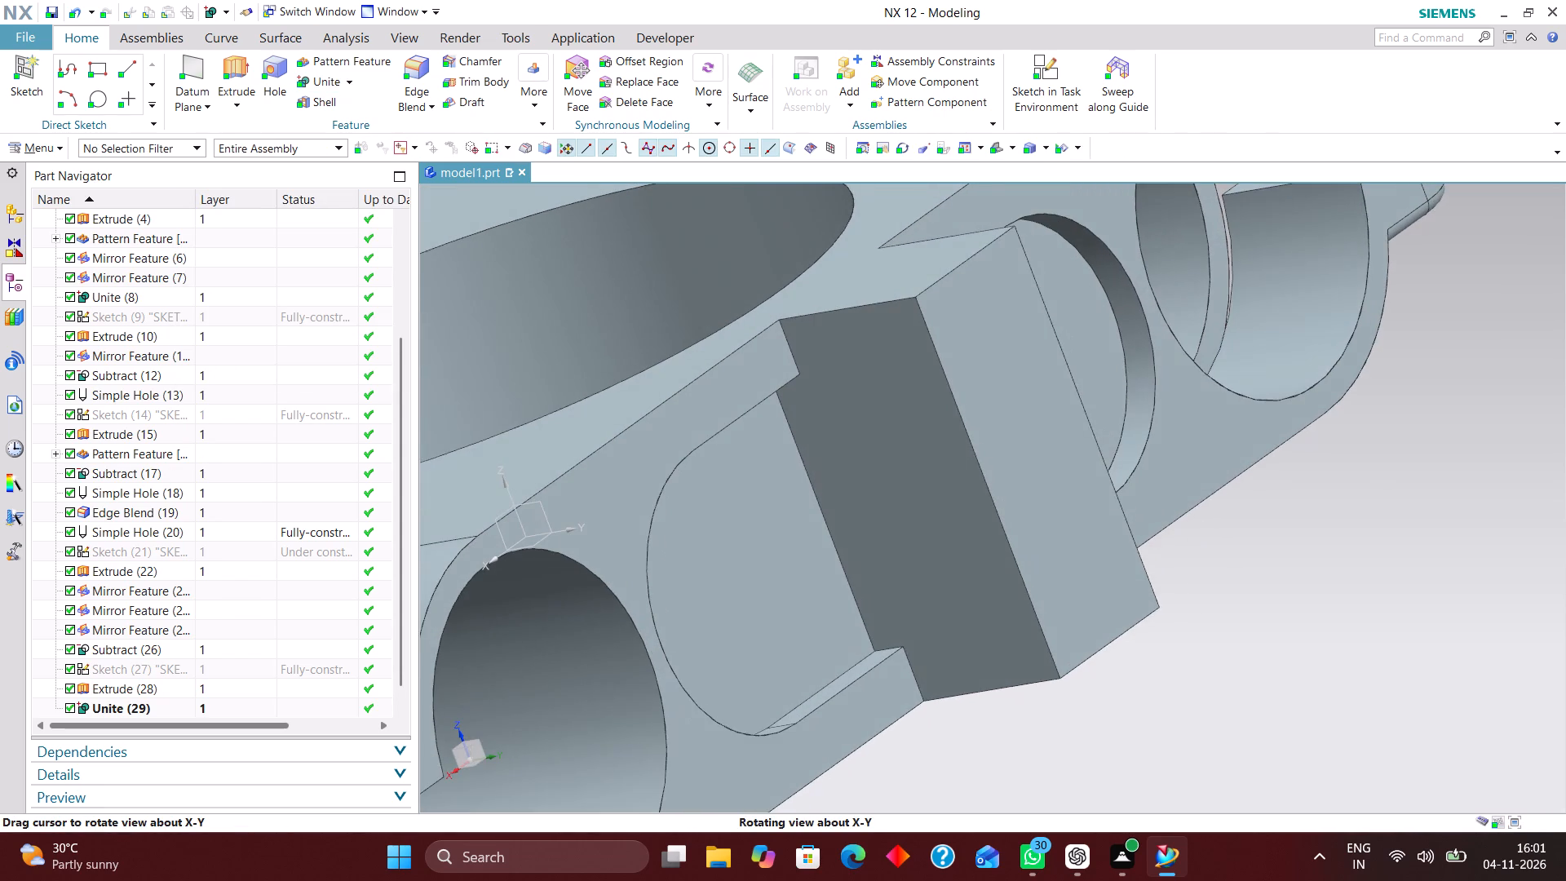
middle_drag(1201, 405, 1190, 383)
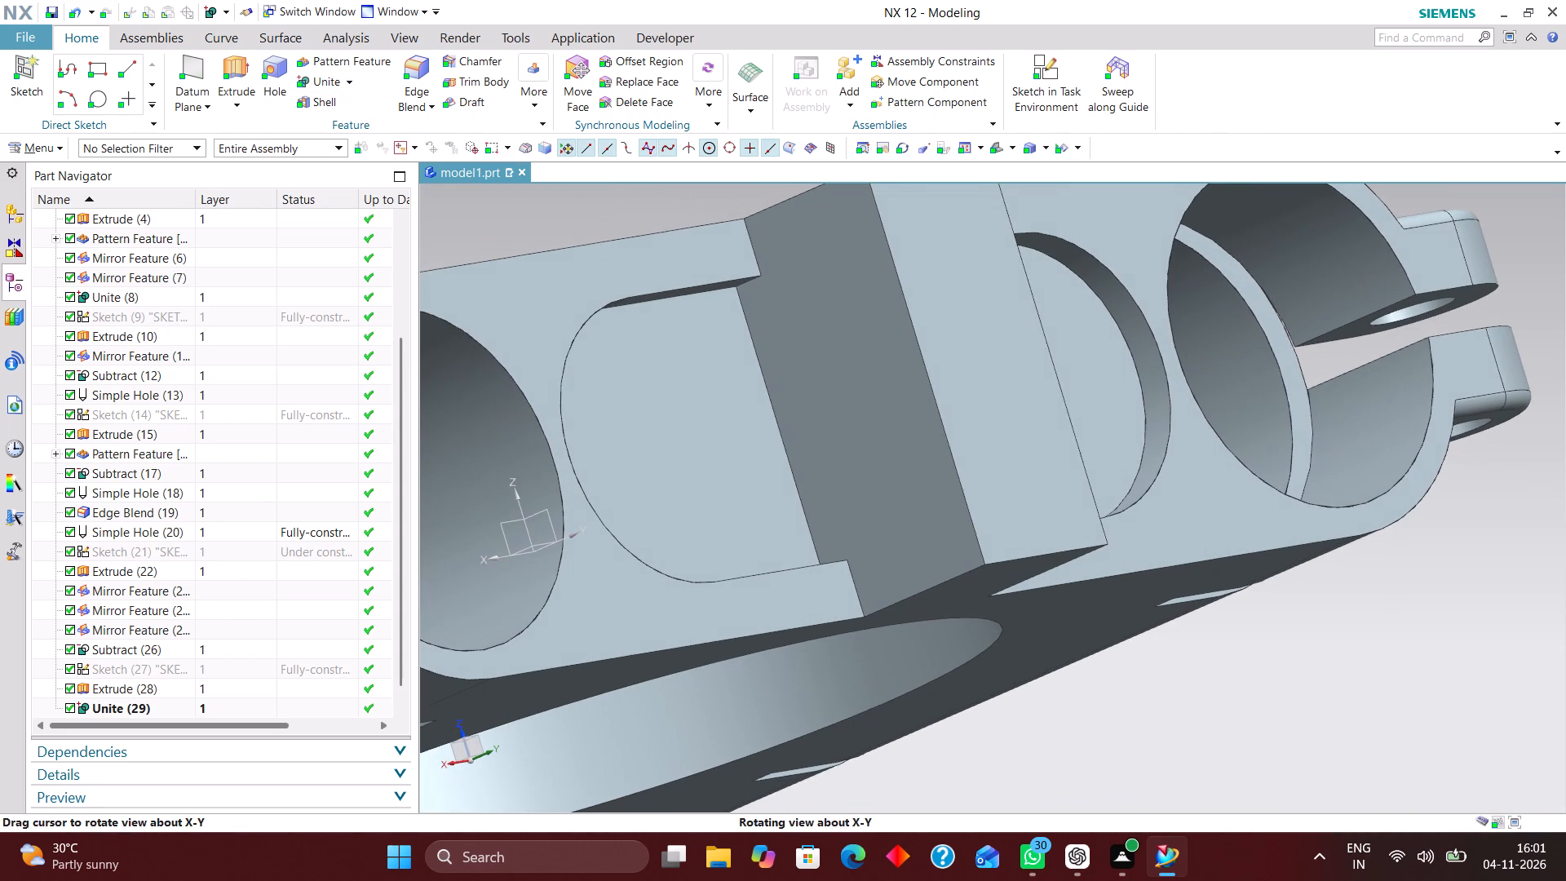
middle_drag(1190, 383, 1196, 384)
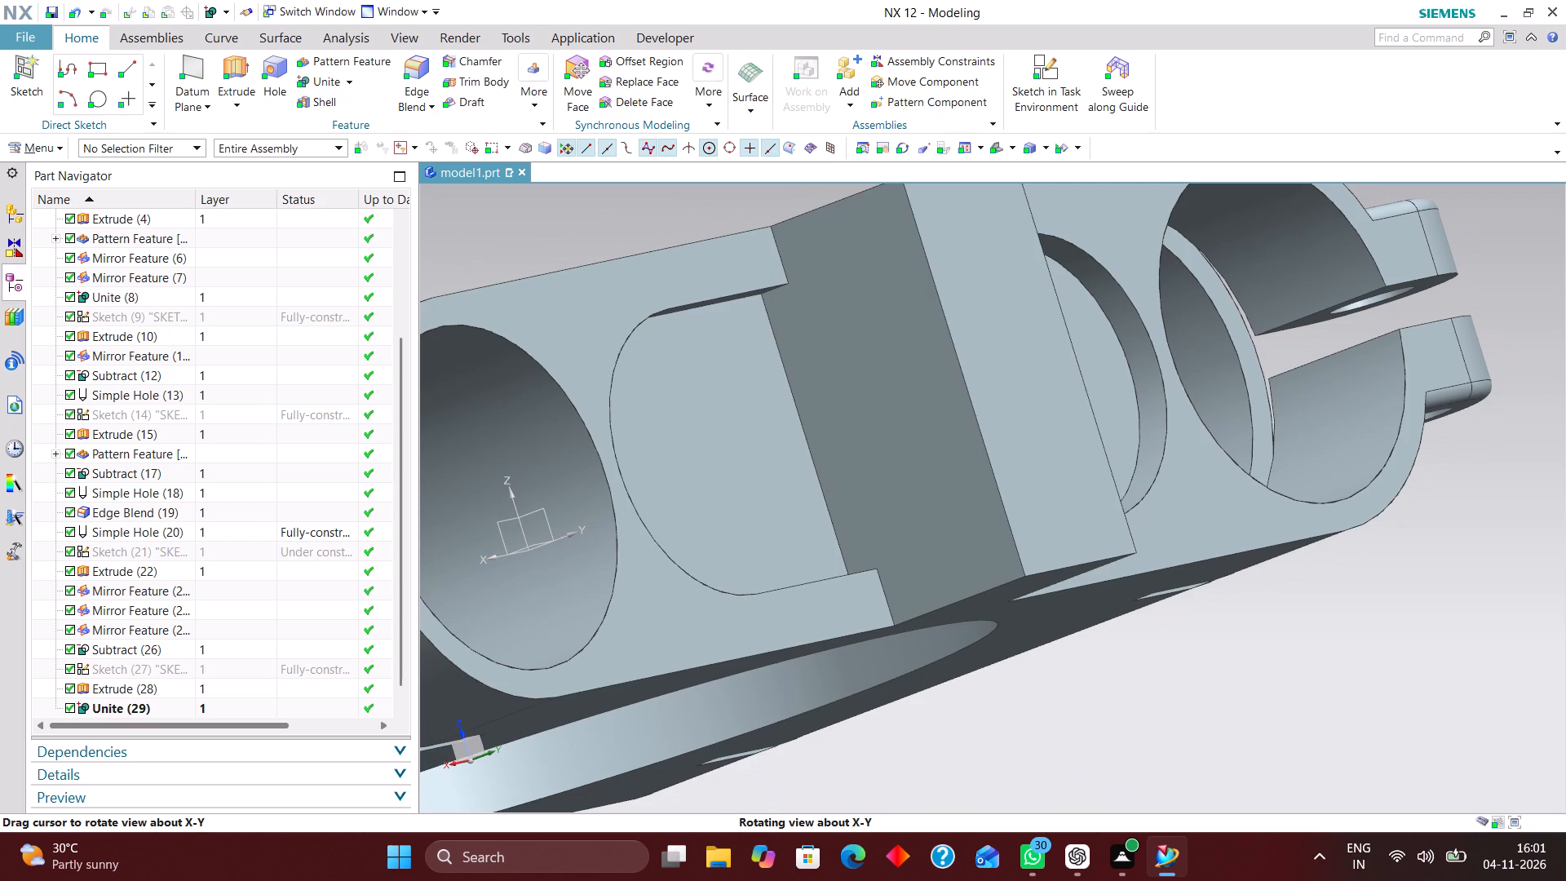
middle_drag(1196, 384, 1197, 385)
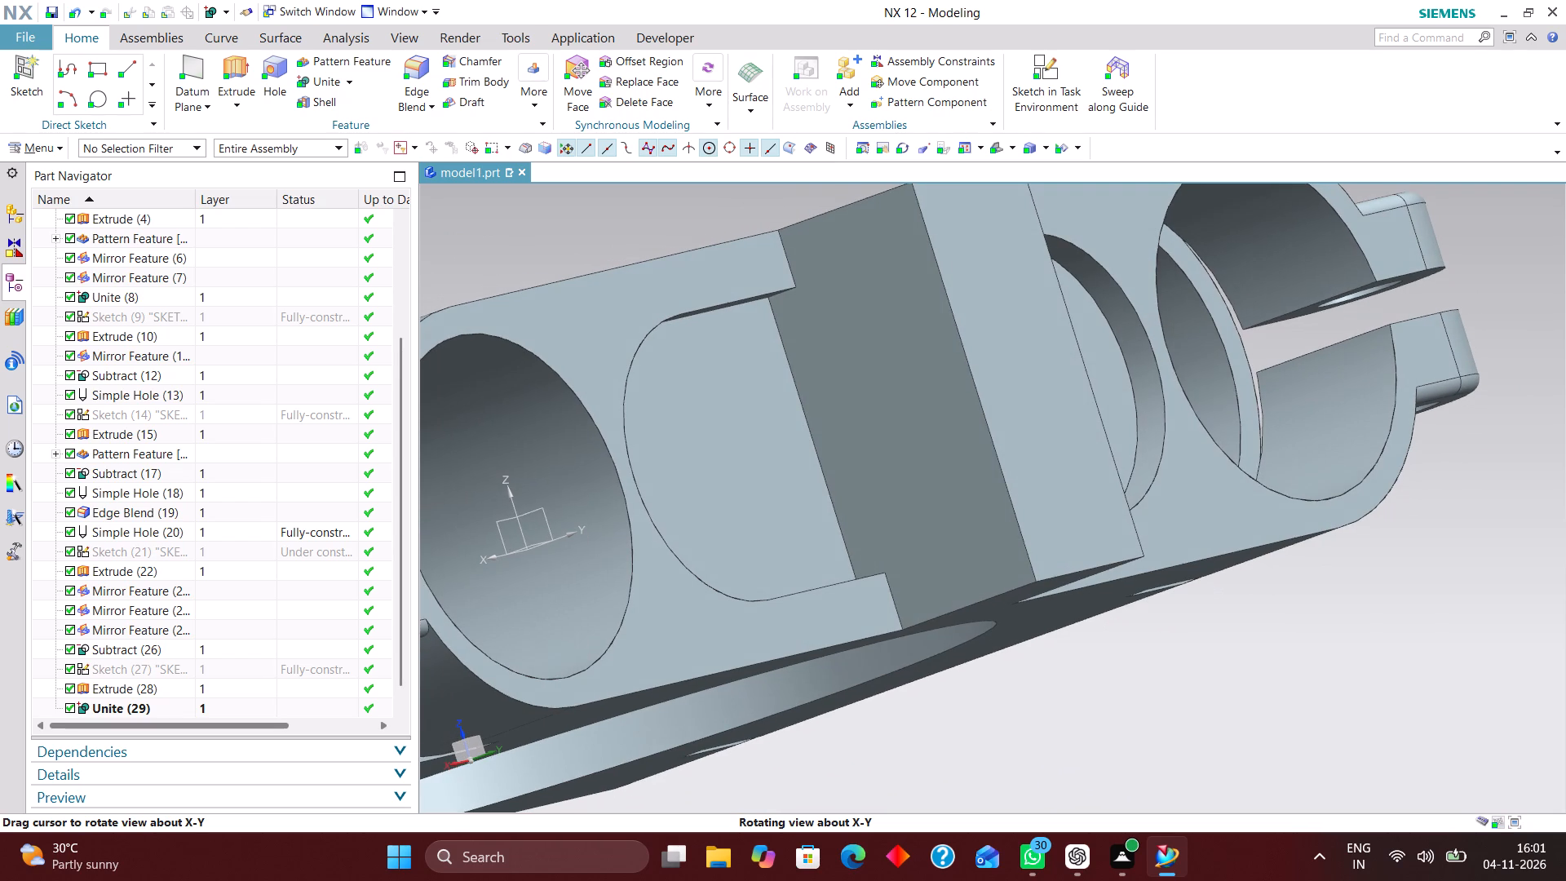
middle_drag(1197, 385, 1234, 395)
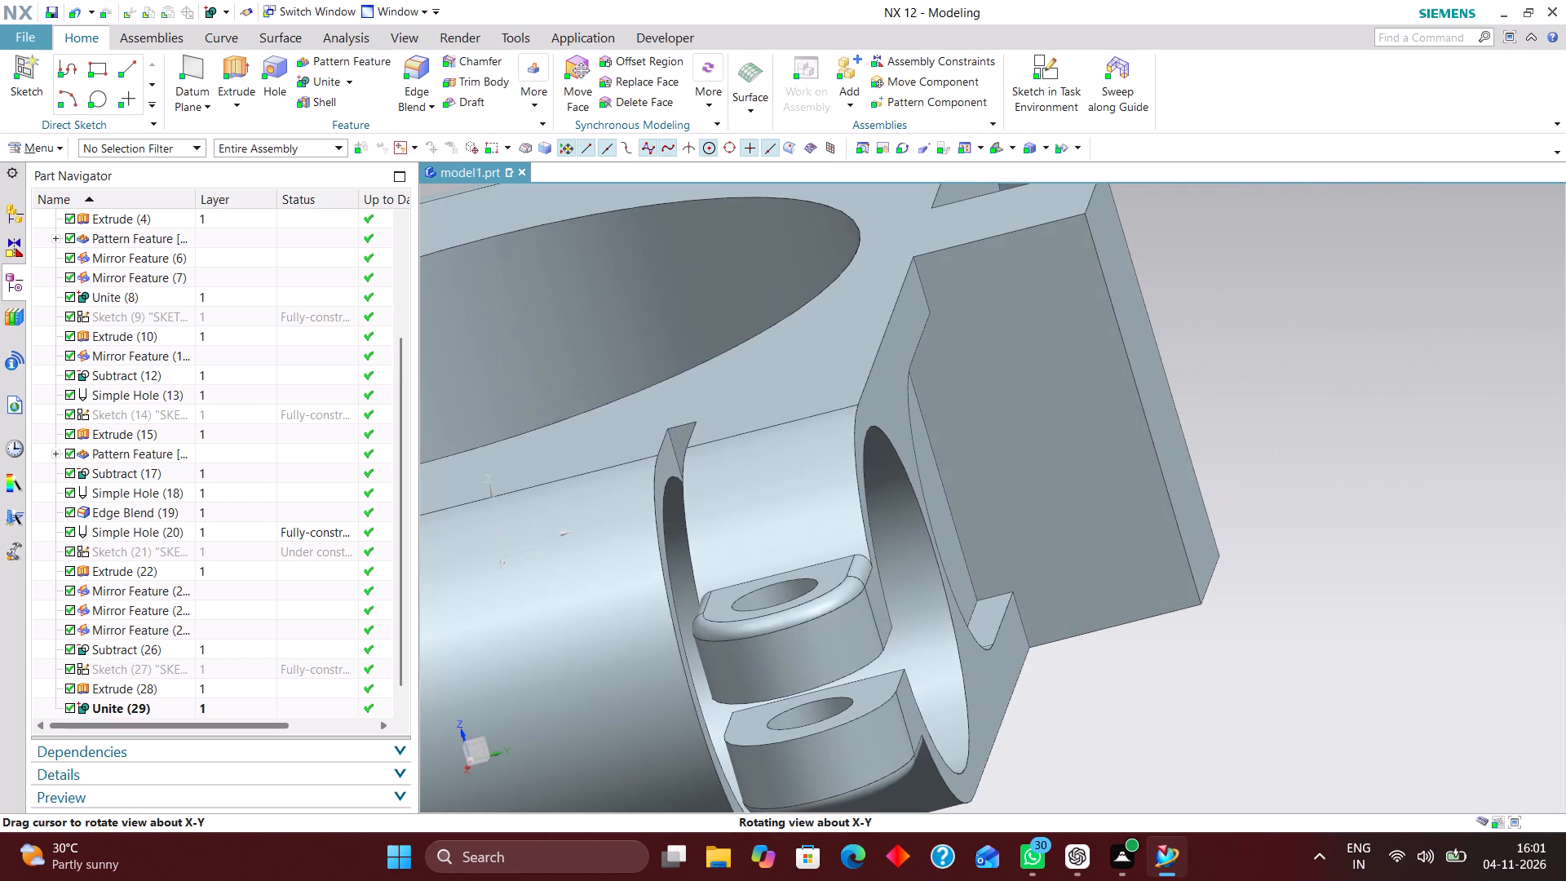
middle_drag(1234, 395, 1210, 395)
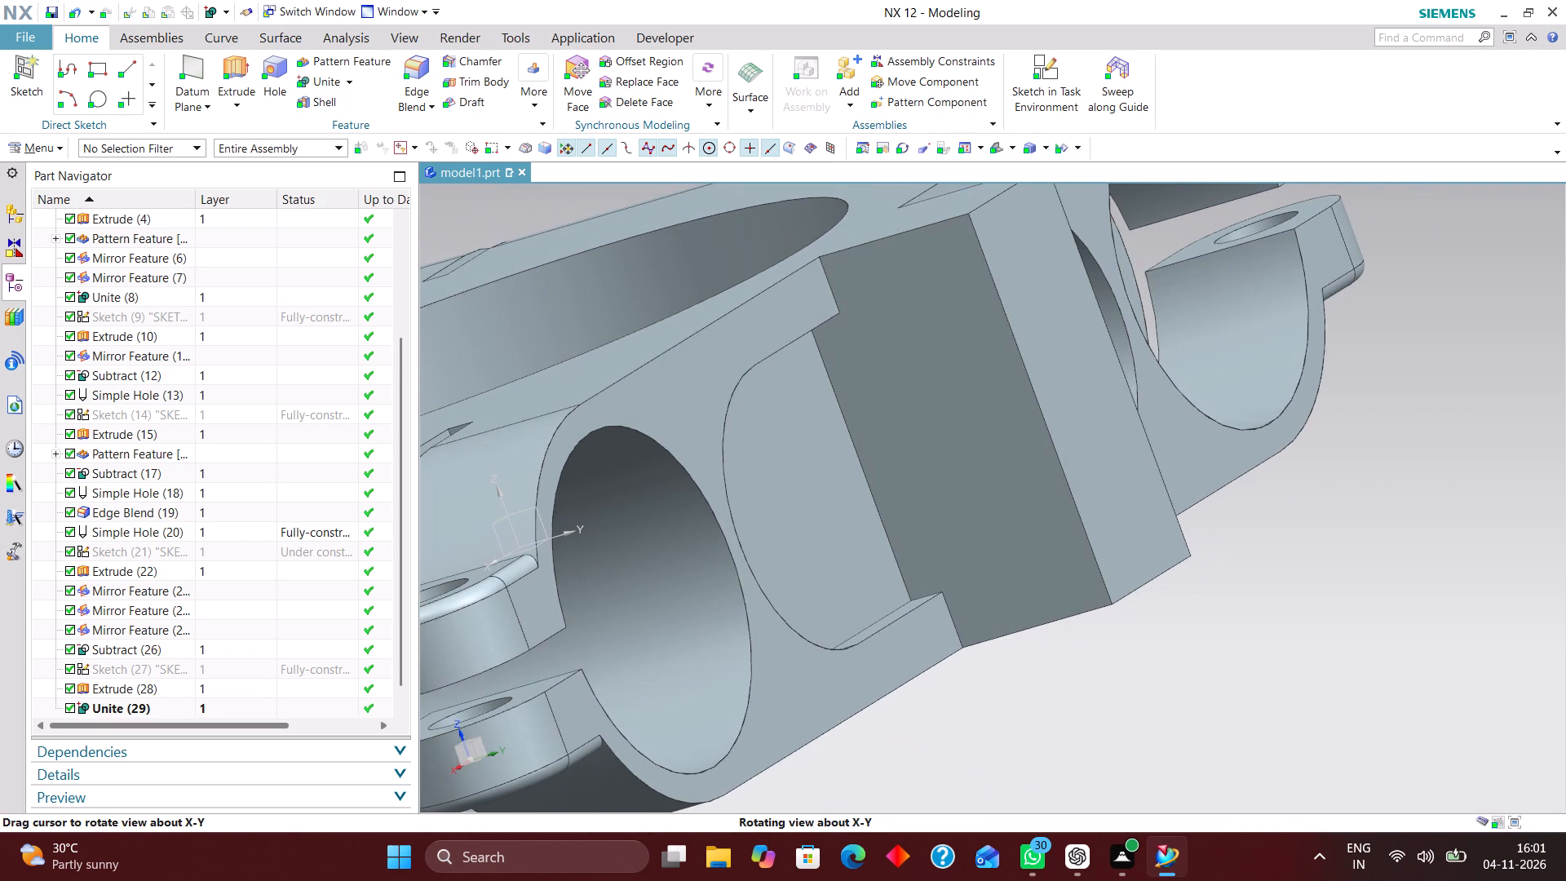
middle_drag(1210, 395, 1206, 408)
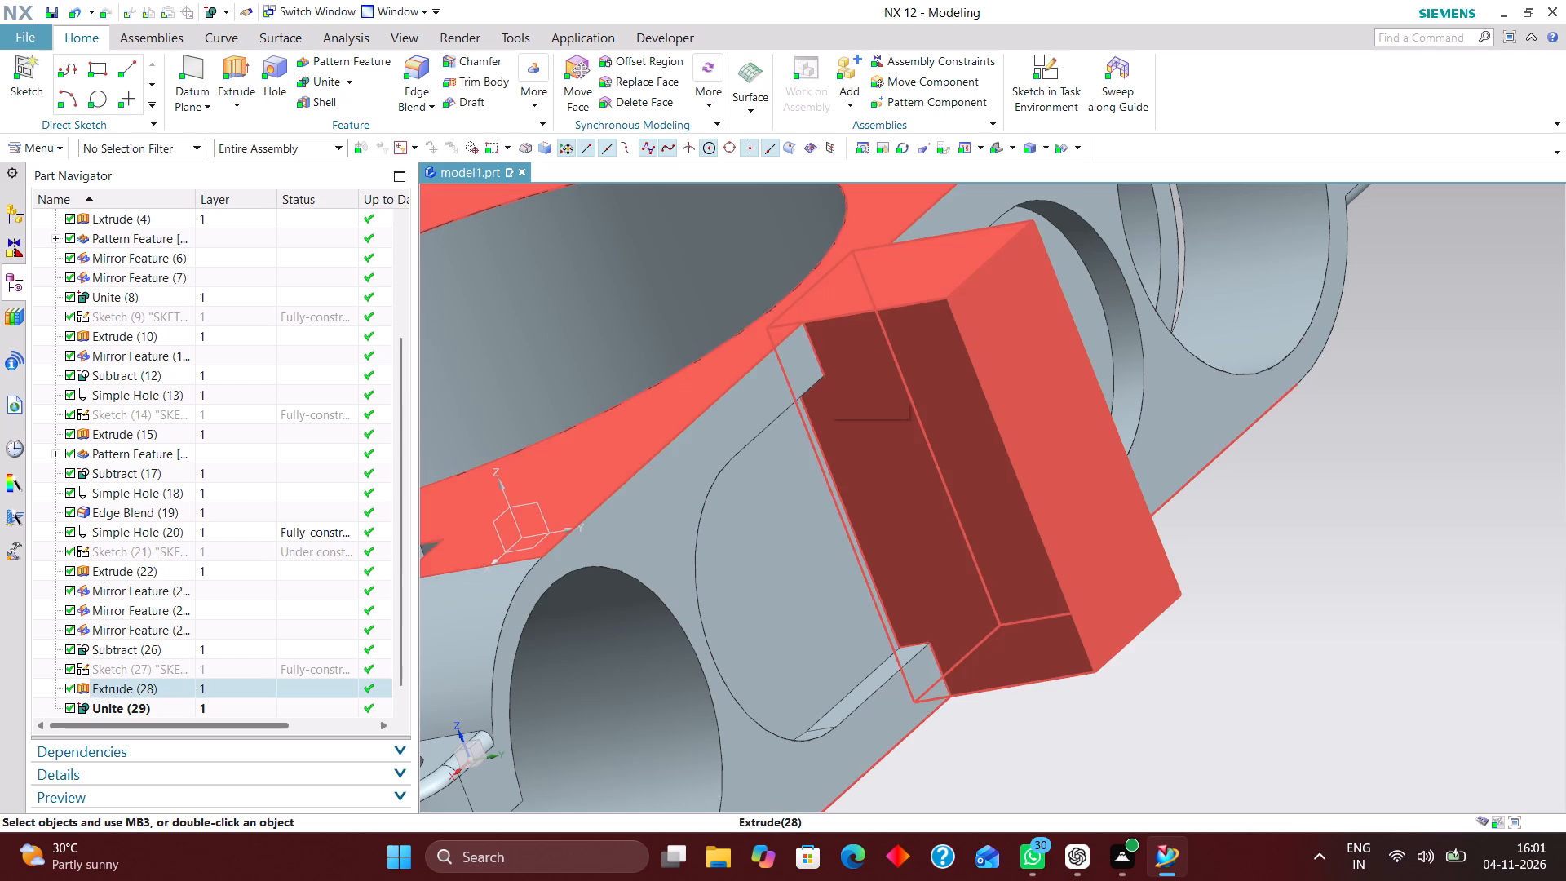
scroll(1049, 425, down, 2)
middle_drag(1178, 471, 1216, 497)
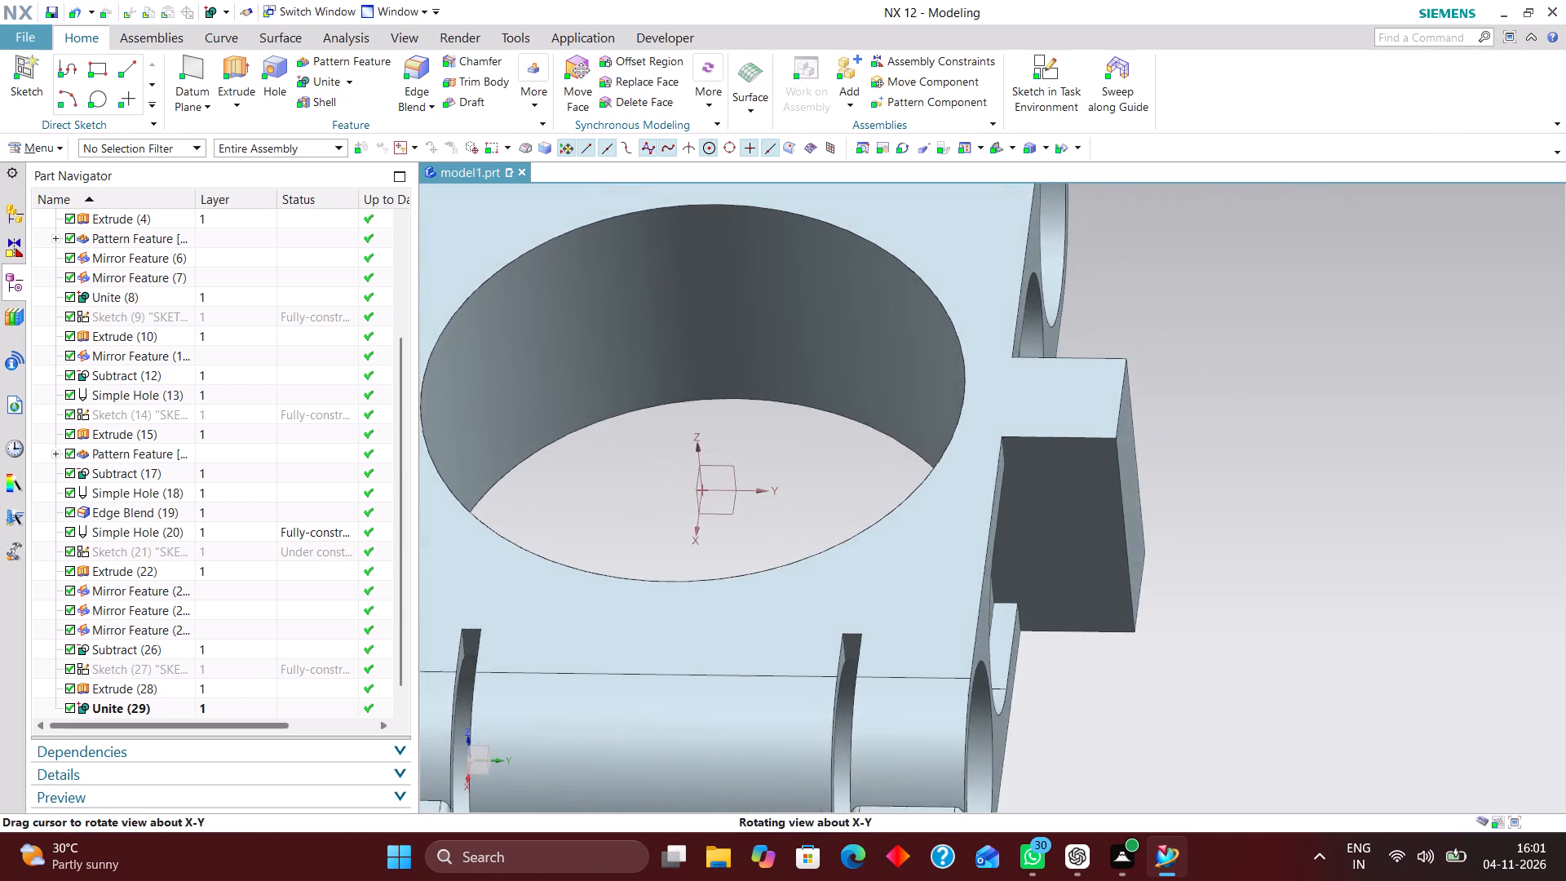
middle_drag(1216, 497, 1205, 488)
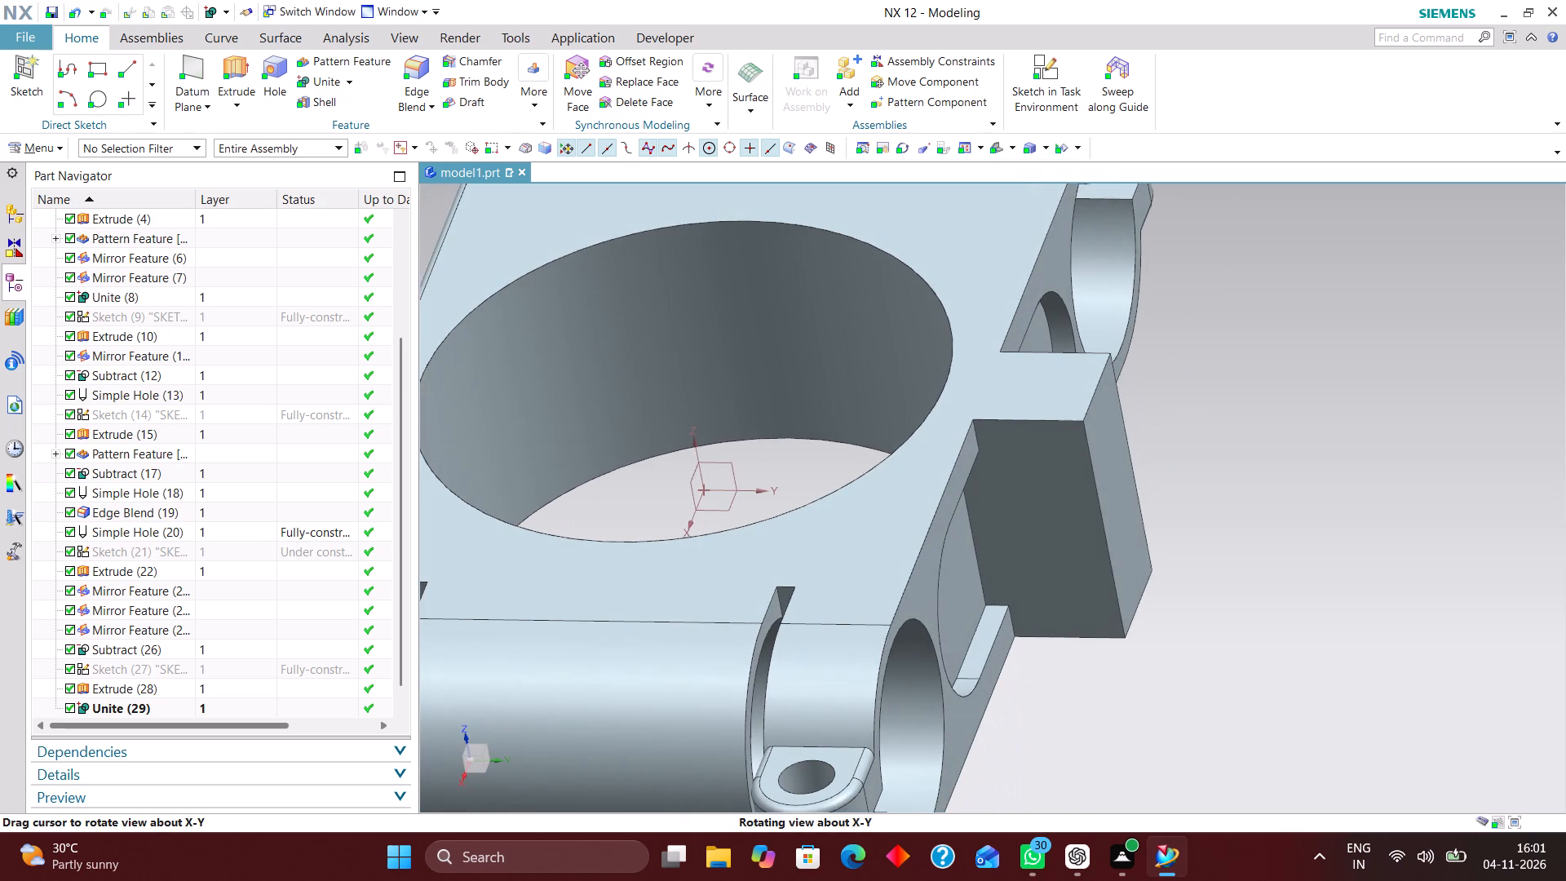
middle_drag(1205, 488, 1200, 468)
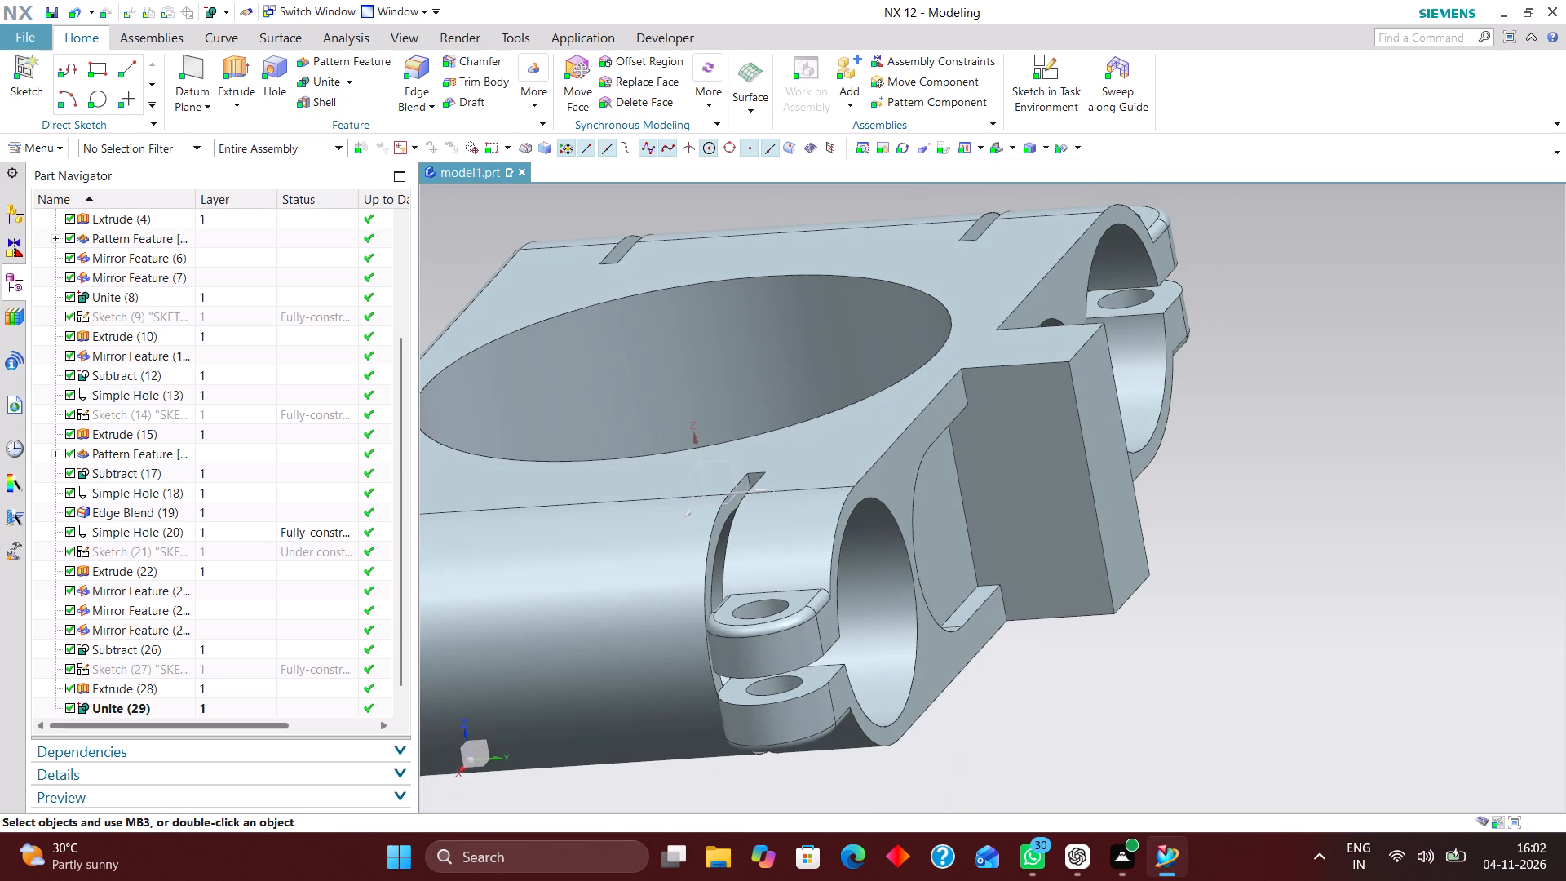
Measure the distance from the carriage's positive Y side wall to the block's outer face.
click(355, 32)
click(28, 74)
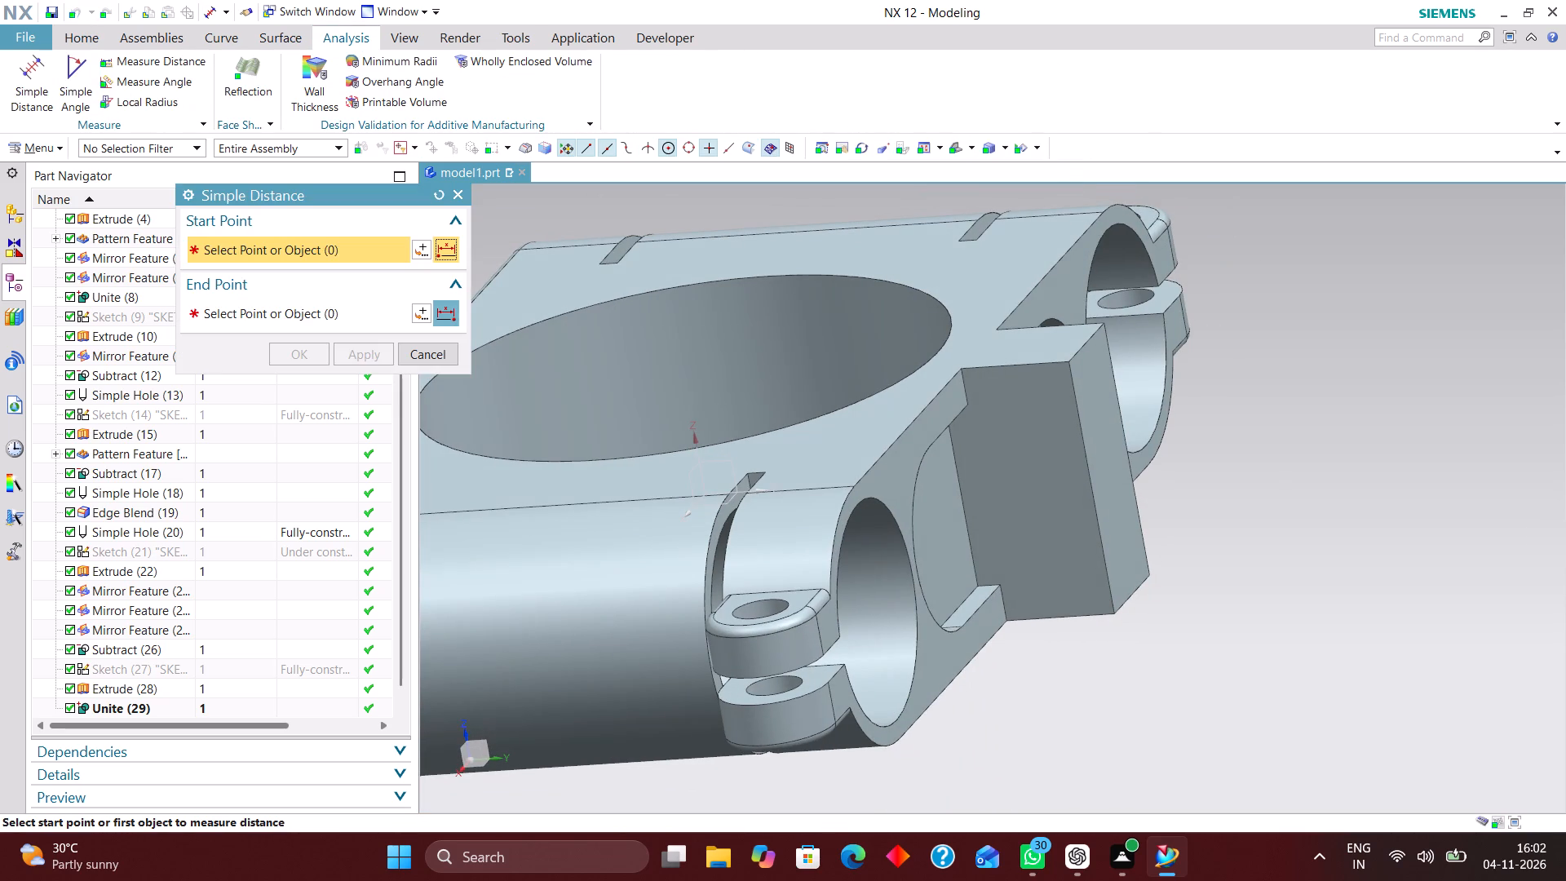
scroll(959, 400, up, 3)
click(949, 398)
click(1171, 378)
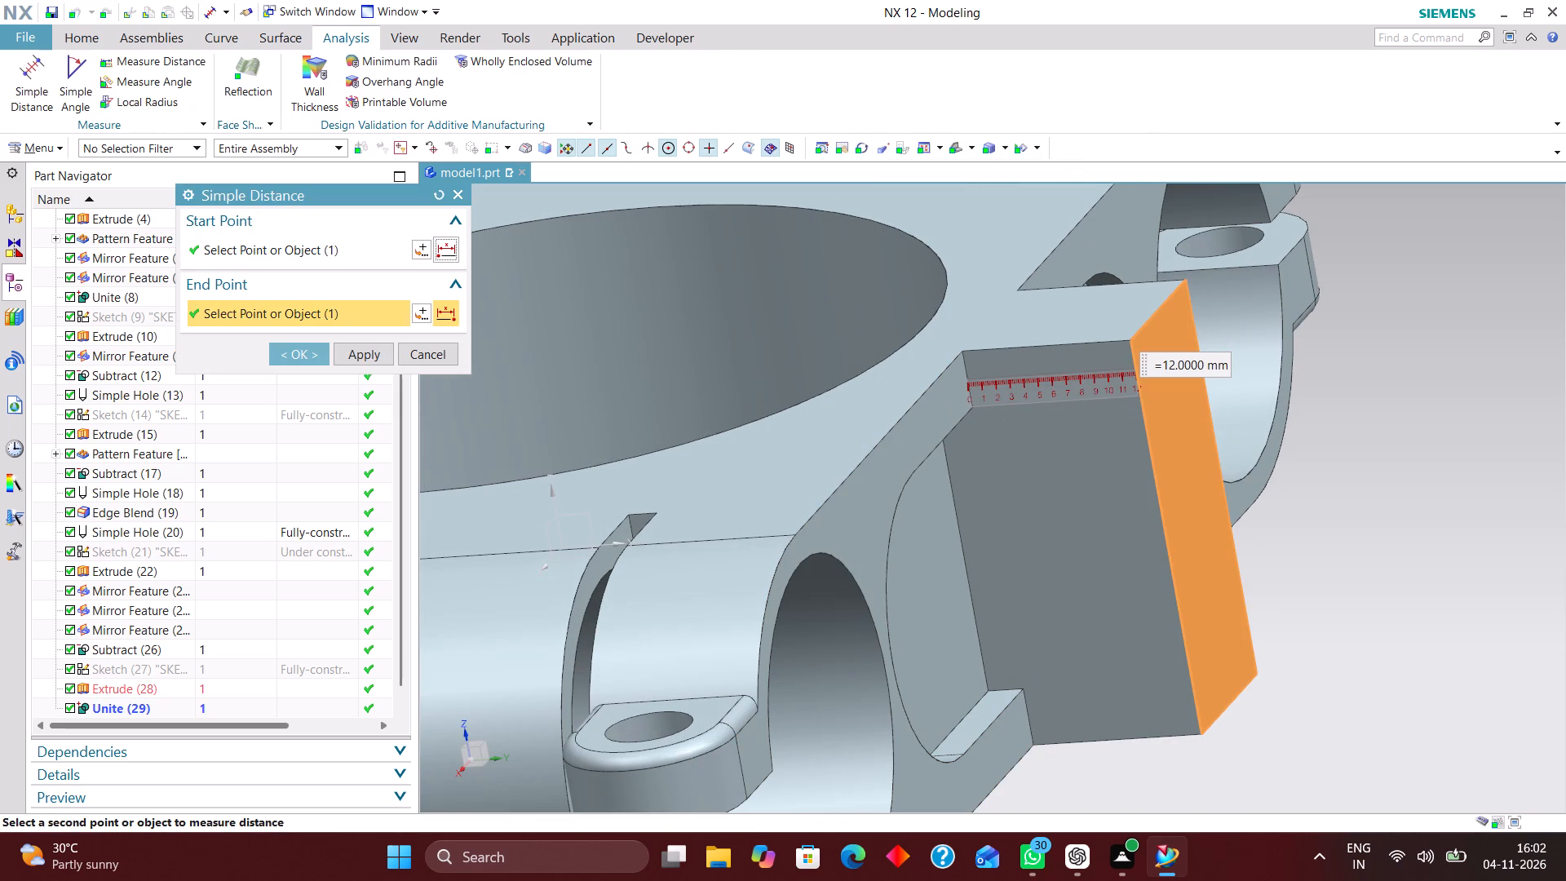
click(423, 347)
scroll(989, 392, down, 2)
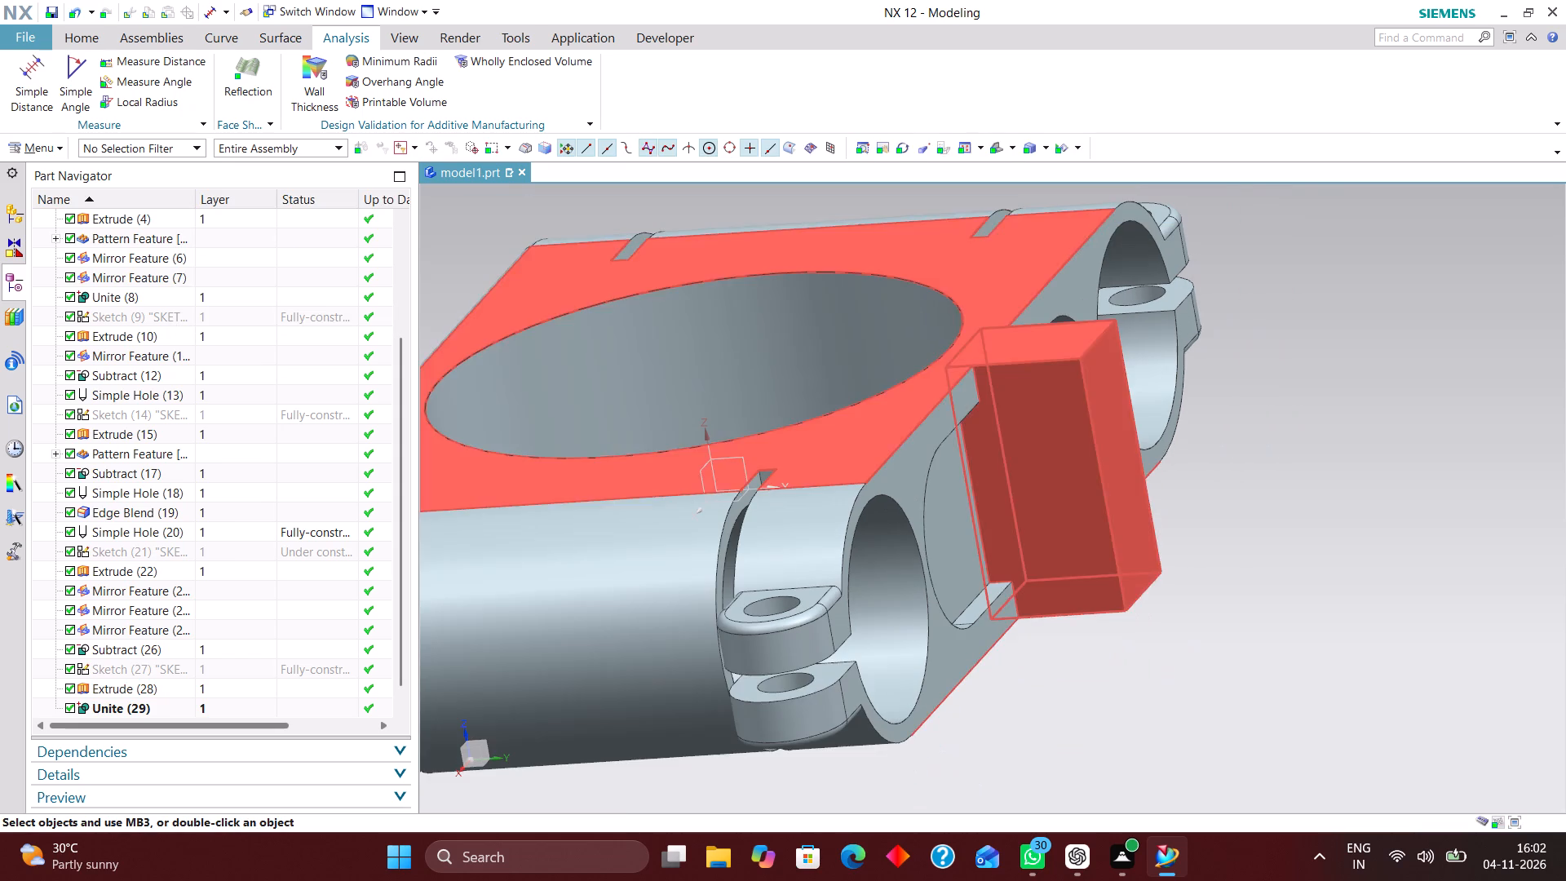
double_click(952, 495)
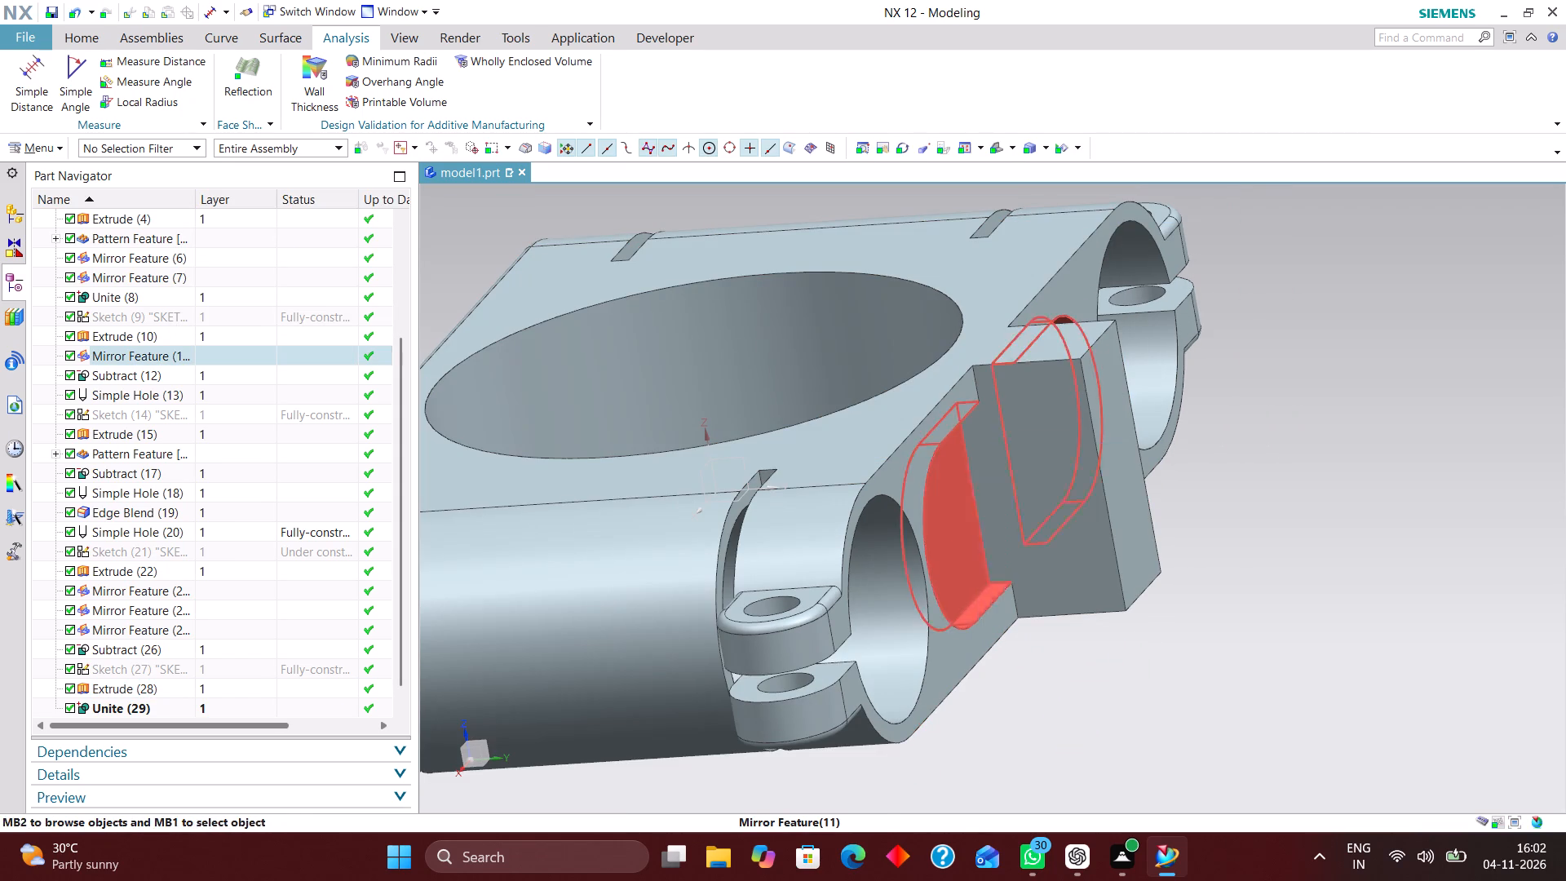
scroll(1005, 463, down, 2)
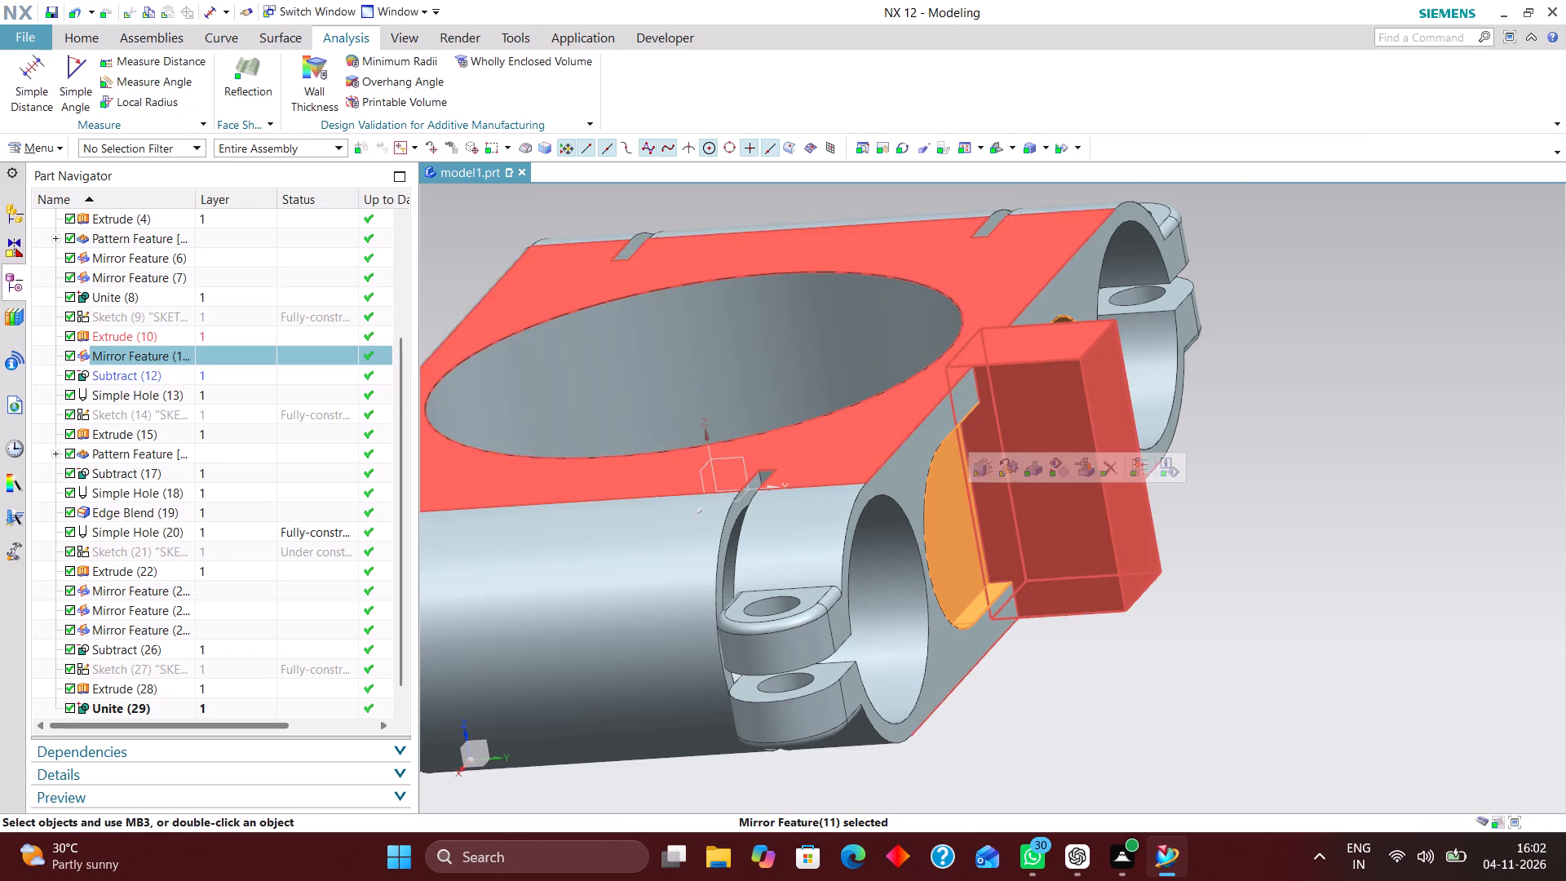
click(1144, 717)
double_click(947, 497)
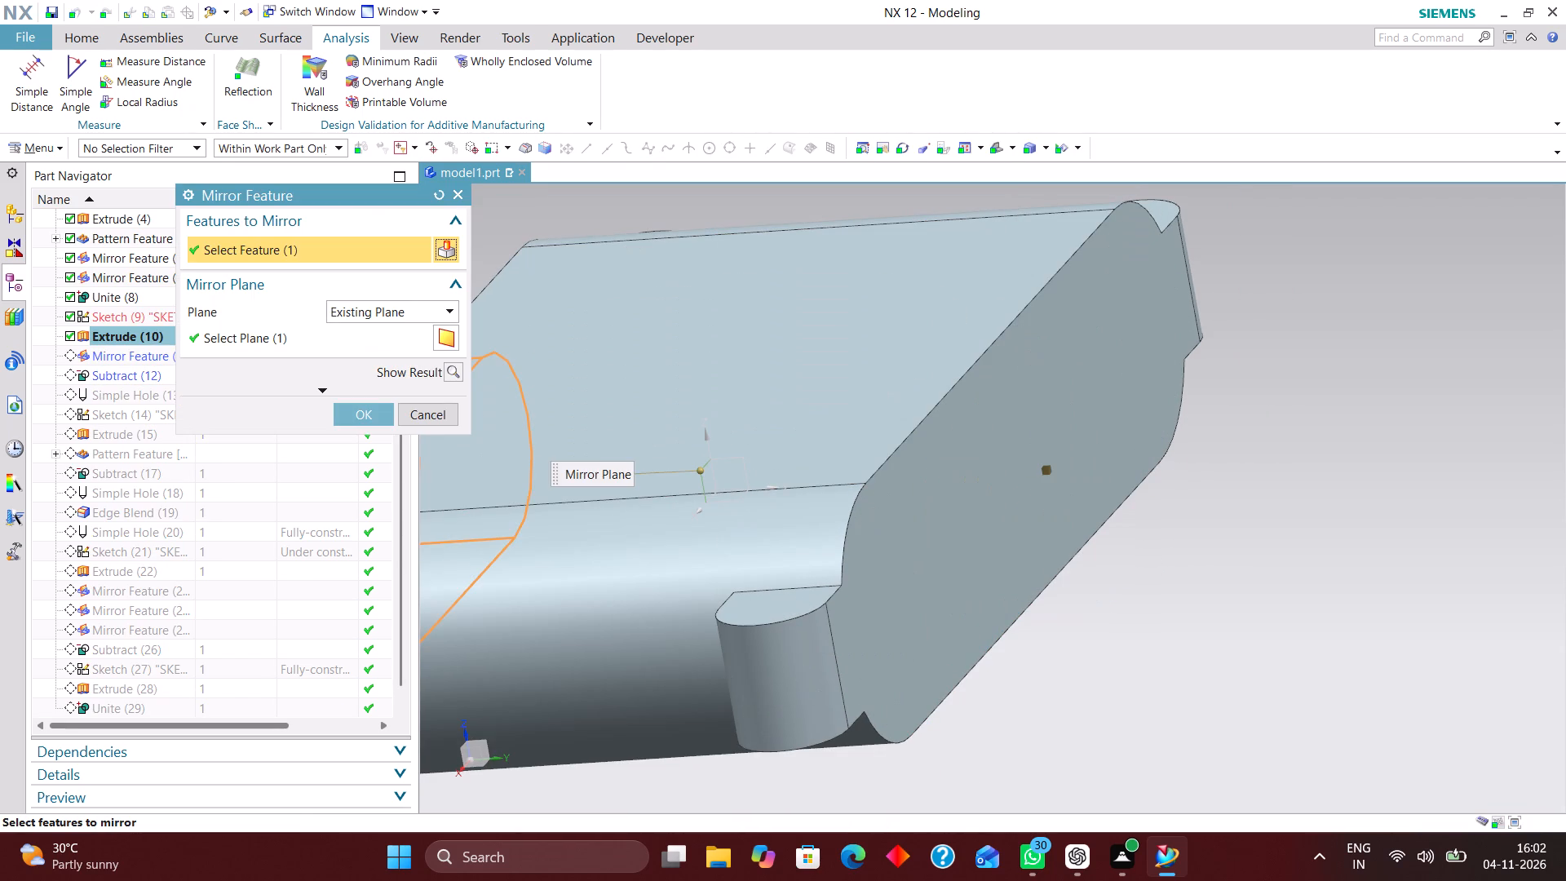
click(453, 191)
Delete the mirror feature that repeats the side pocket on the positive Y wall carrying the block.
middle_drag(856, 449, 944, 449)
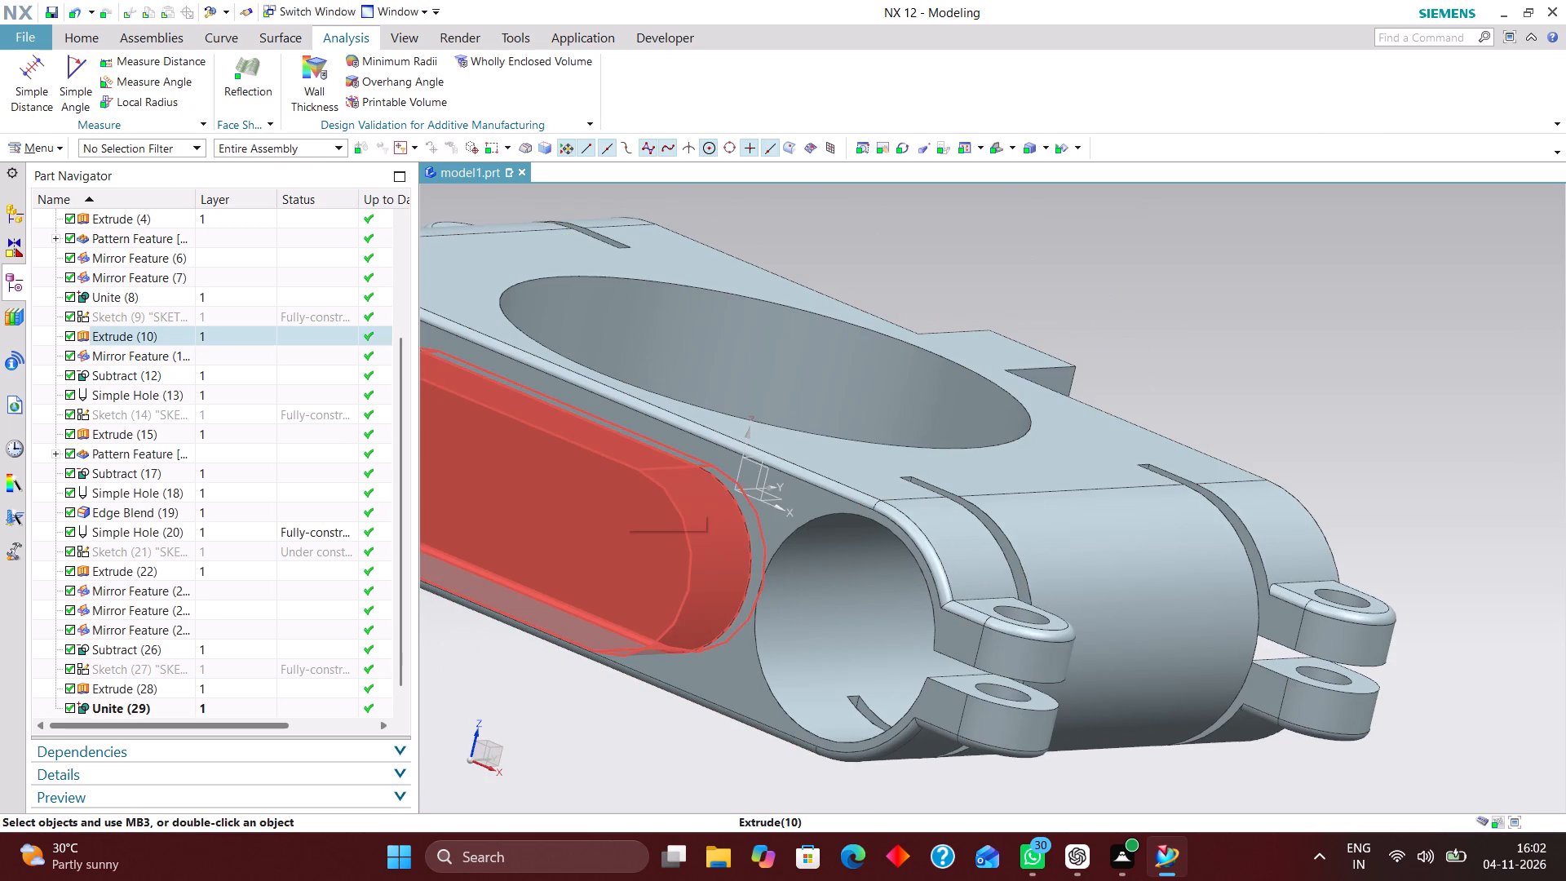
click(216, 359)
right_click(217, 357)
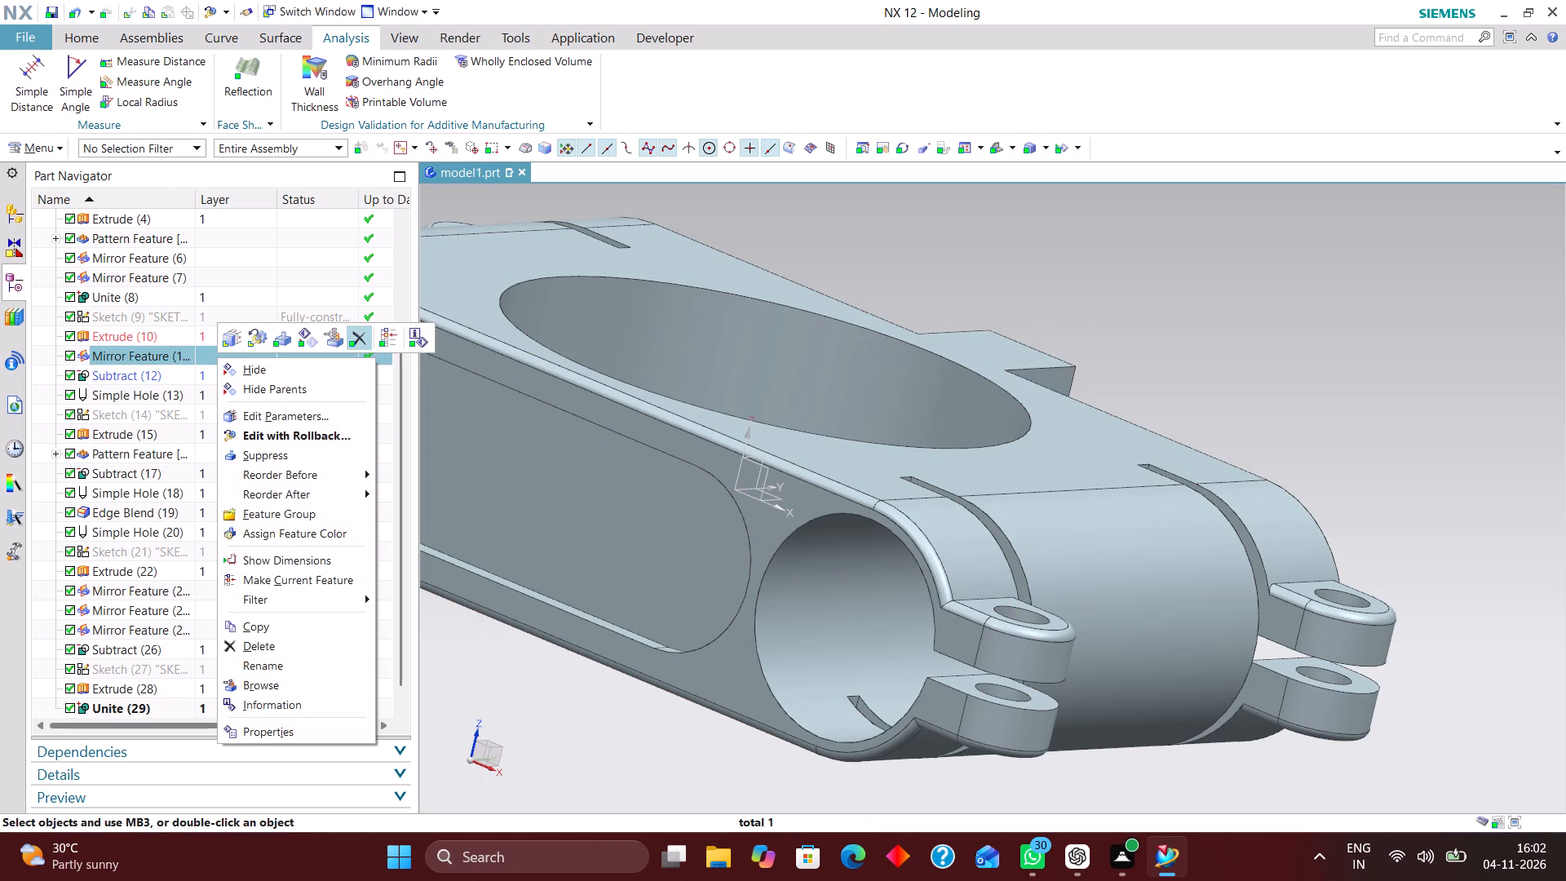
click(352, 337)
click(511, 237)
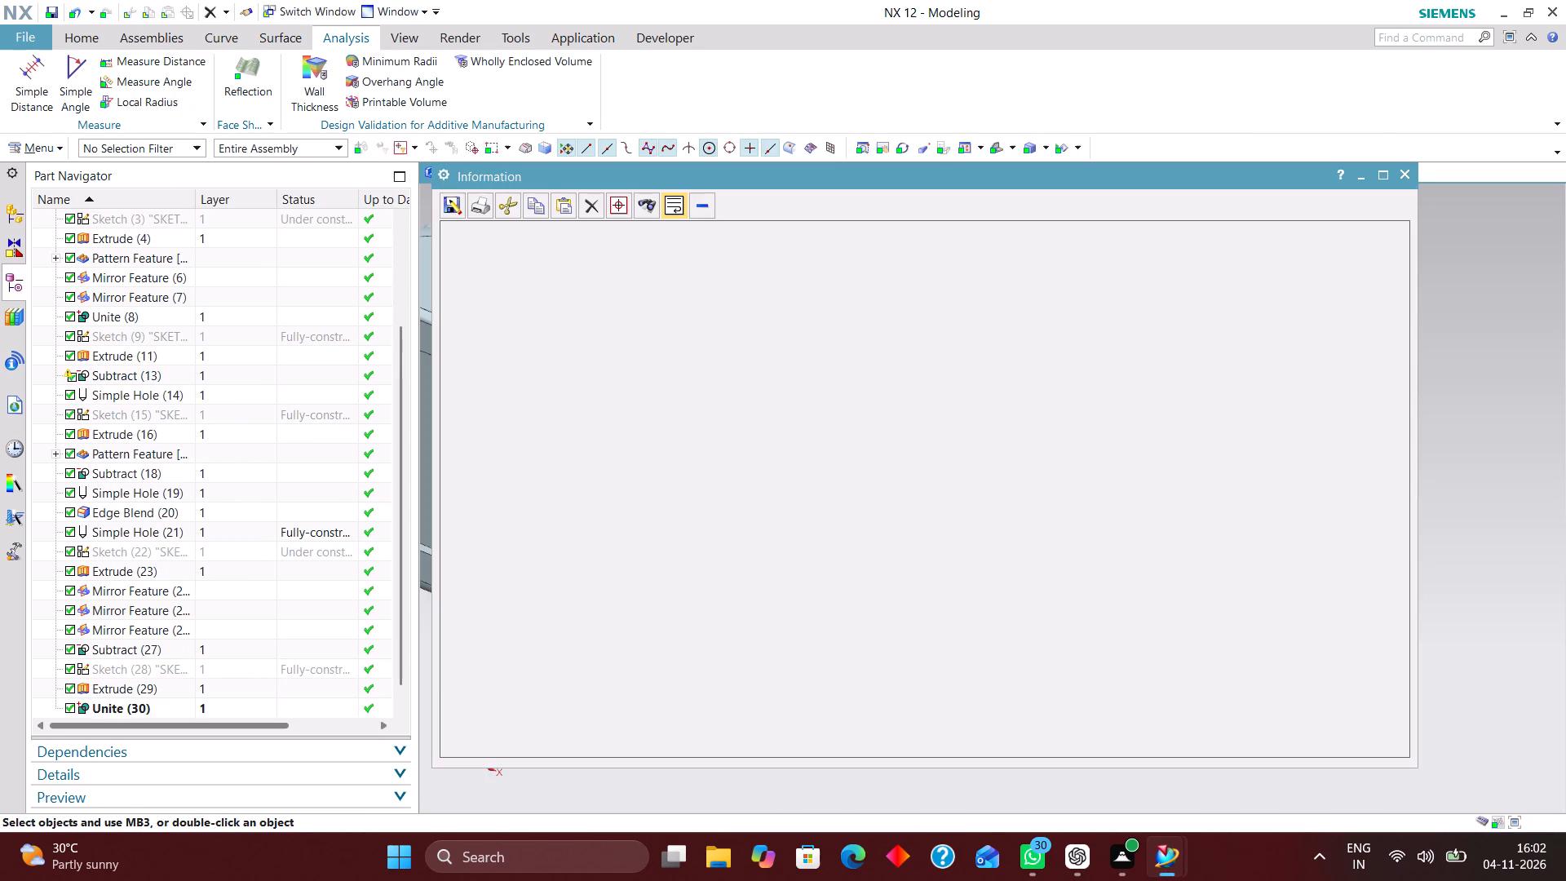
click(1409, 173)
middle_drag(1391, 389, 1259, 401)
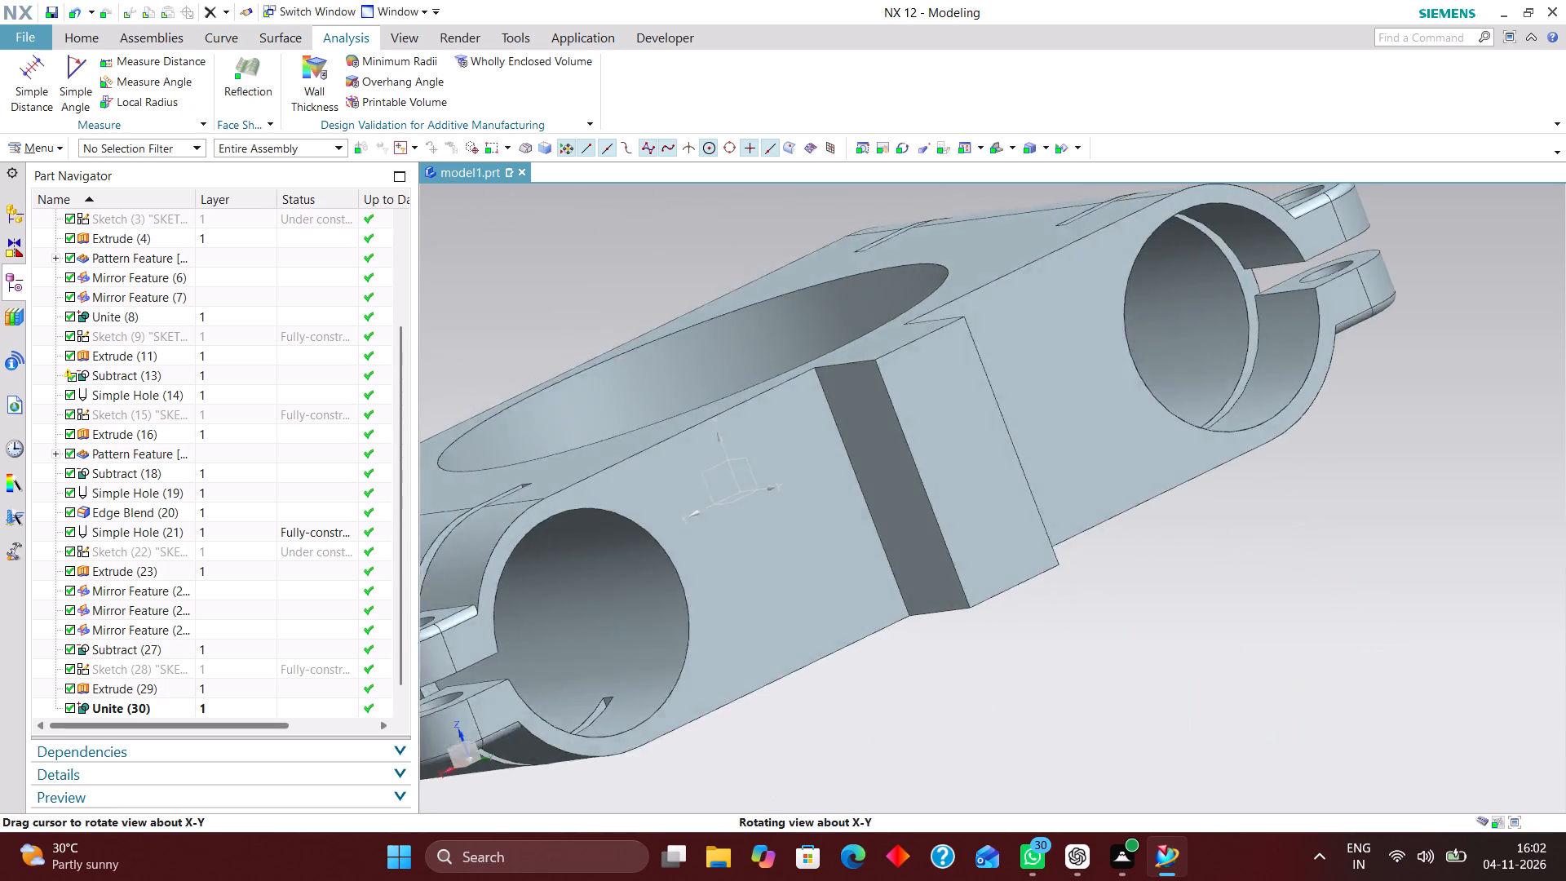
middle_drag(1259, 401, 1409, 402)
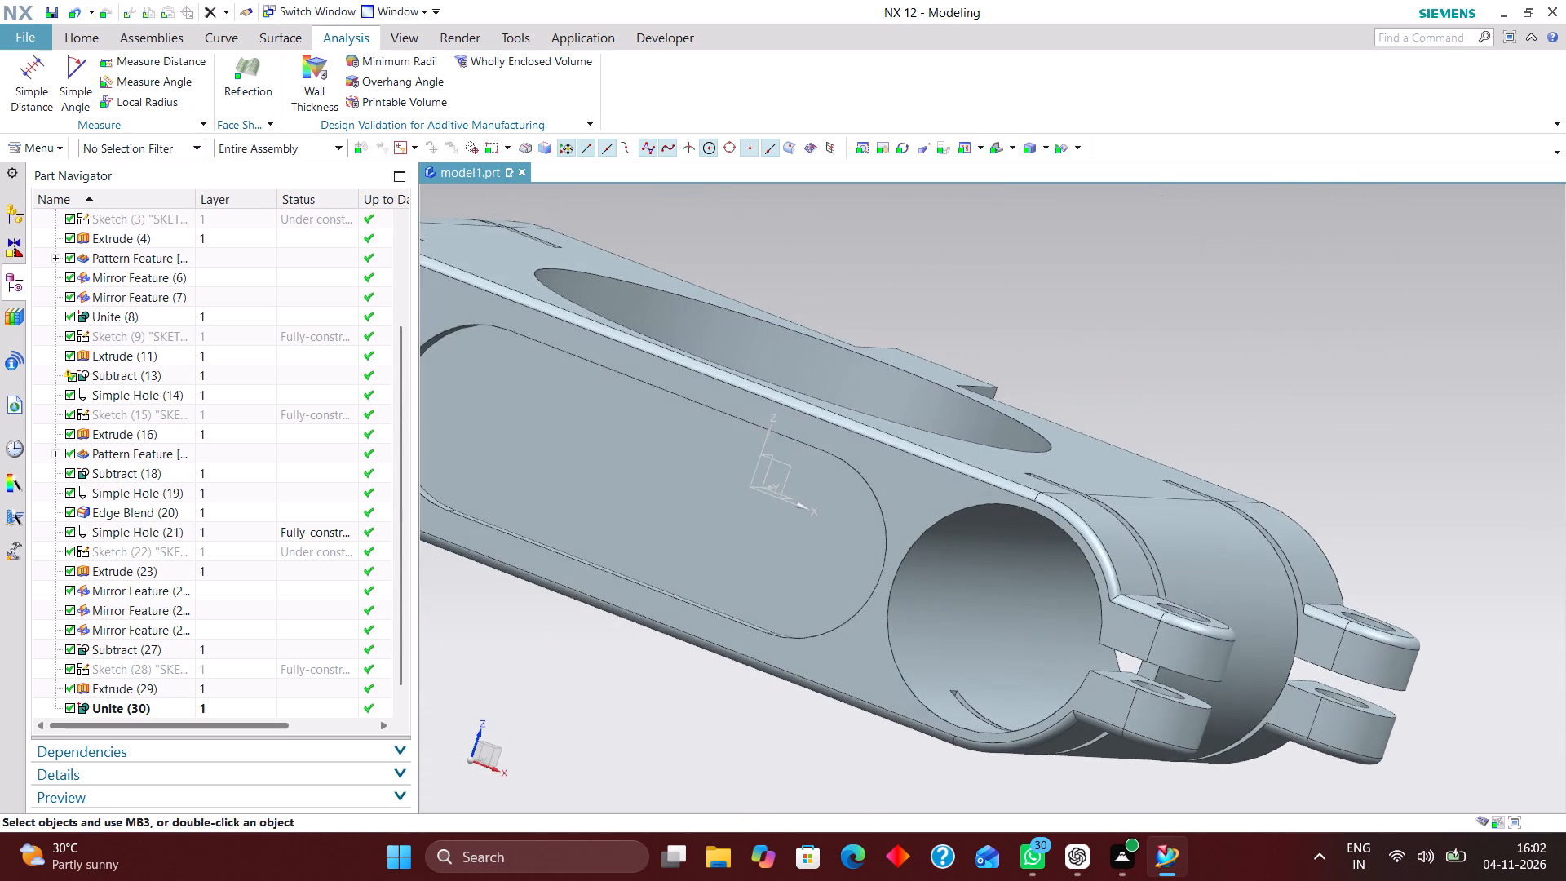
middle_drag(1400, 406, 1241, 419)
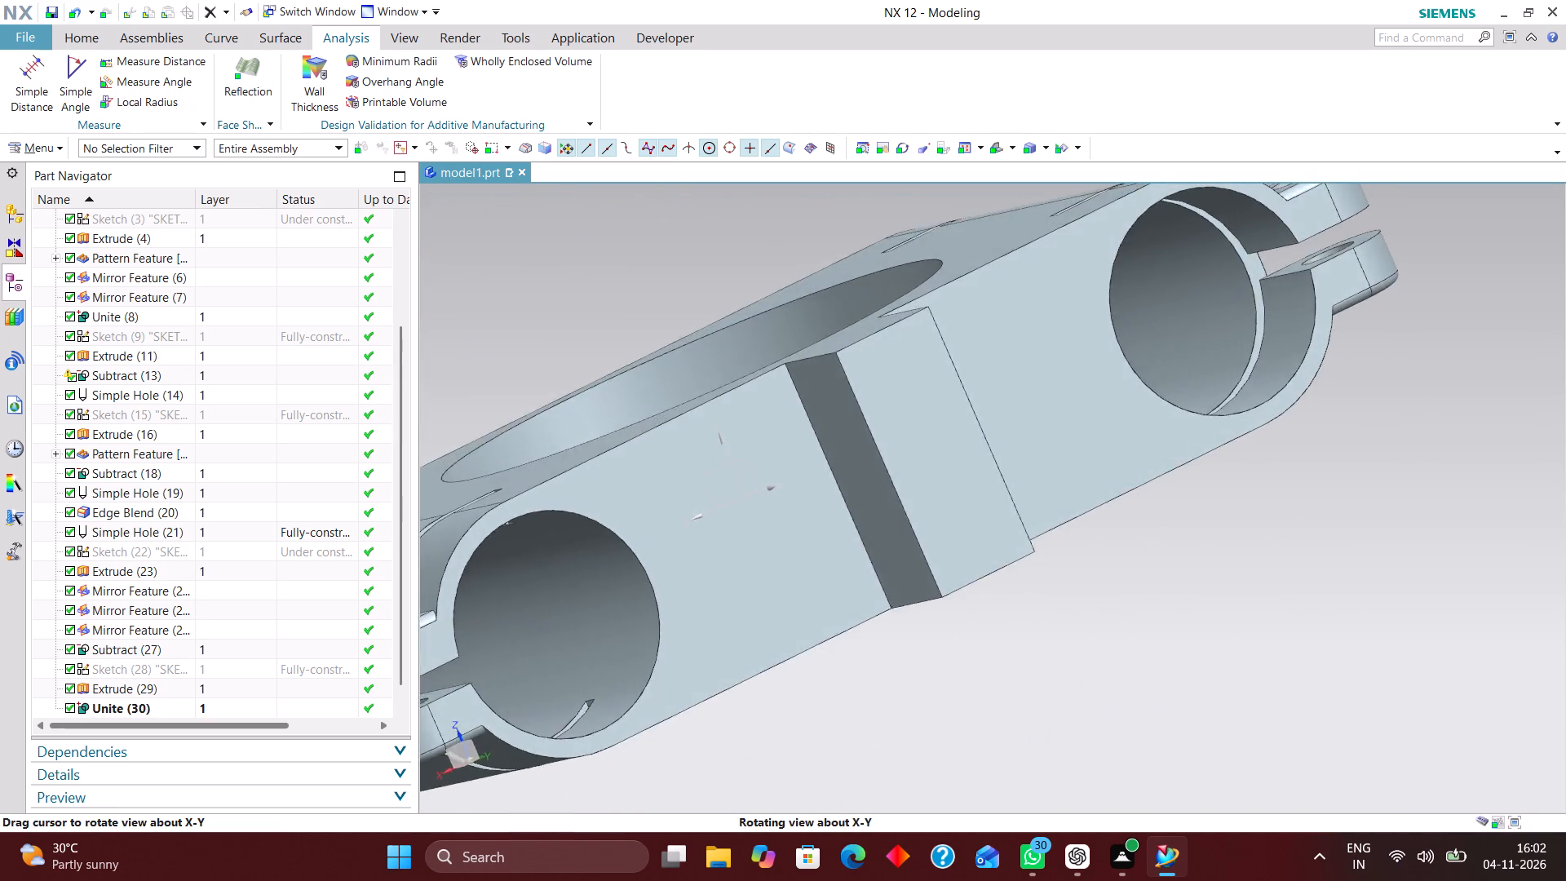
middle_drag(1241, 419, 1269, 418)
scroll(259, 423, down, 4)
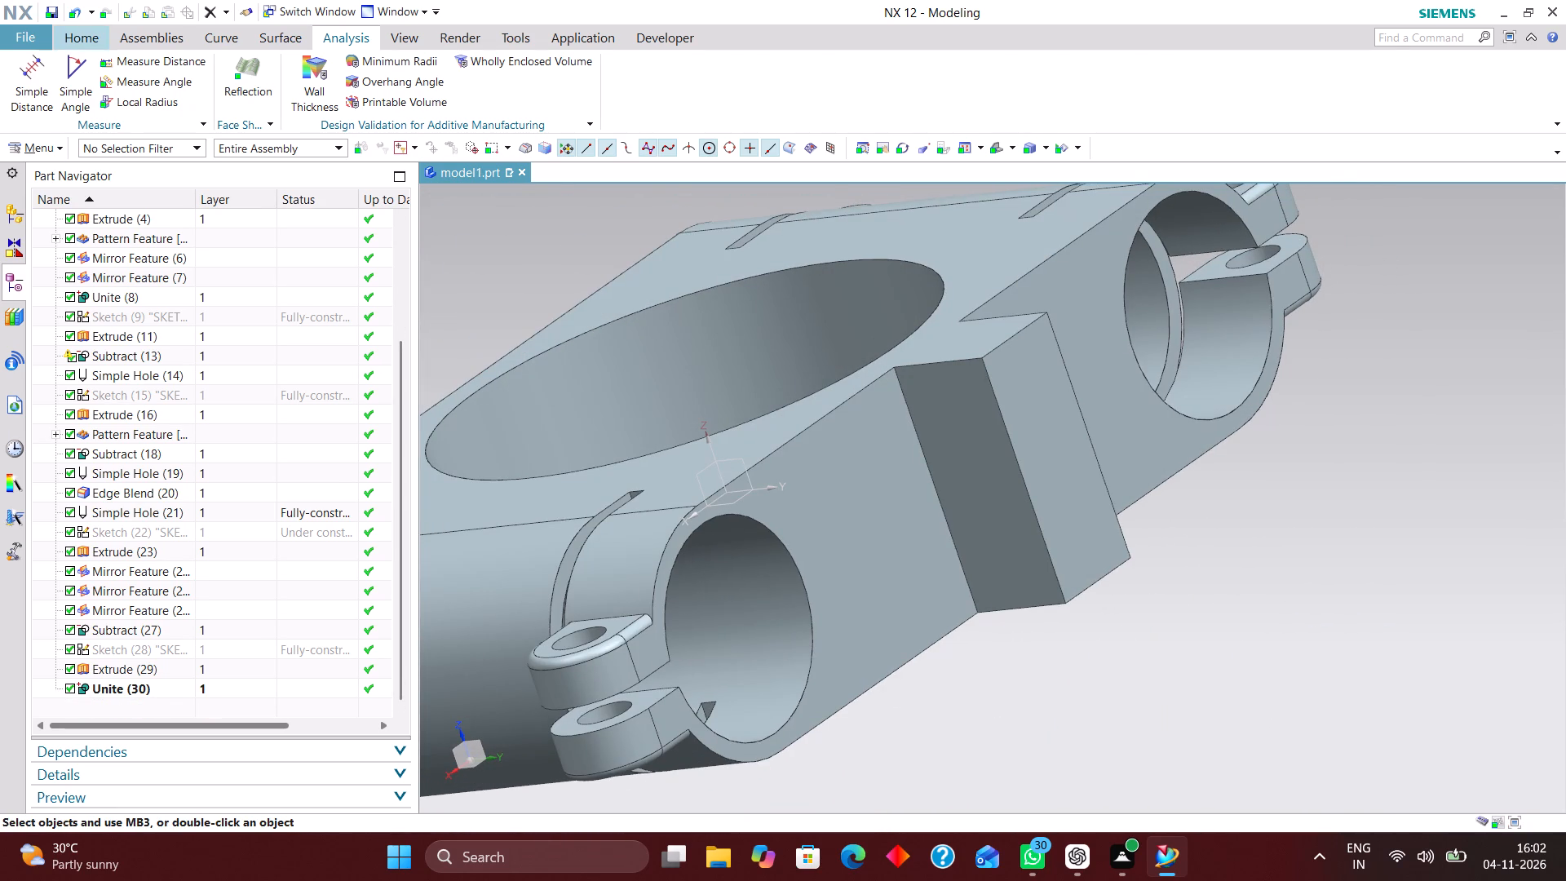
Reopen the under-constrained lug sketch, dimension its straight inner end line from the Y axis, and finish the sketch.
click(79, 39)
scroll(250, 441, down, 3)
scroll(263, 504, up, 5)
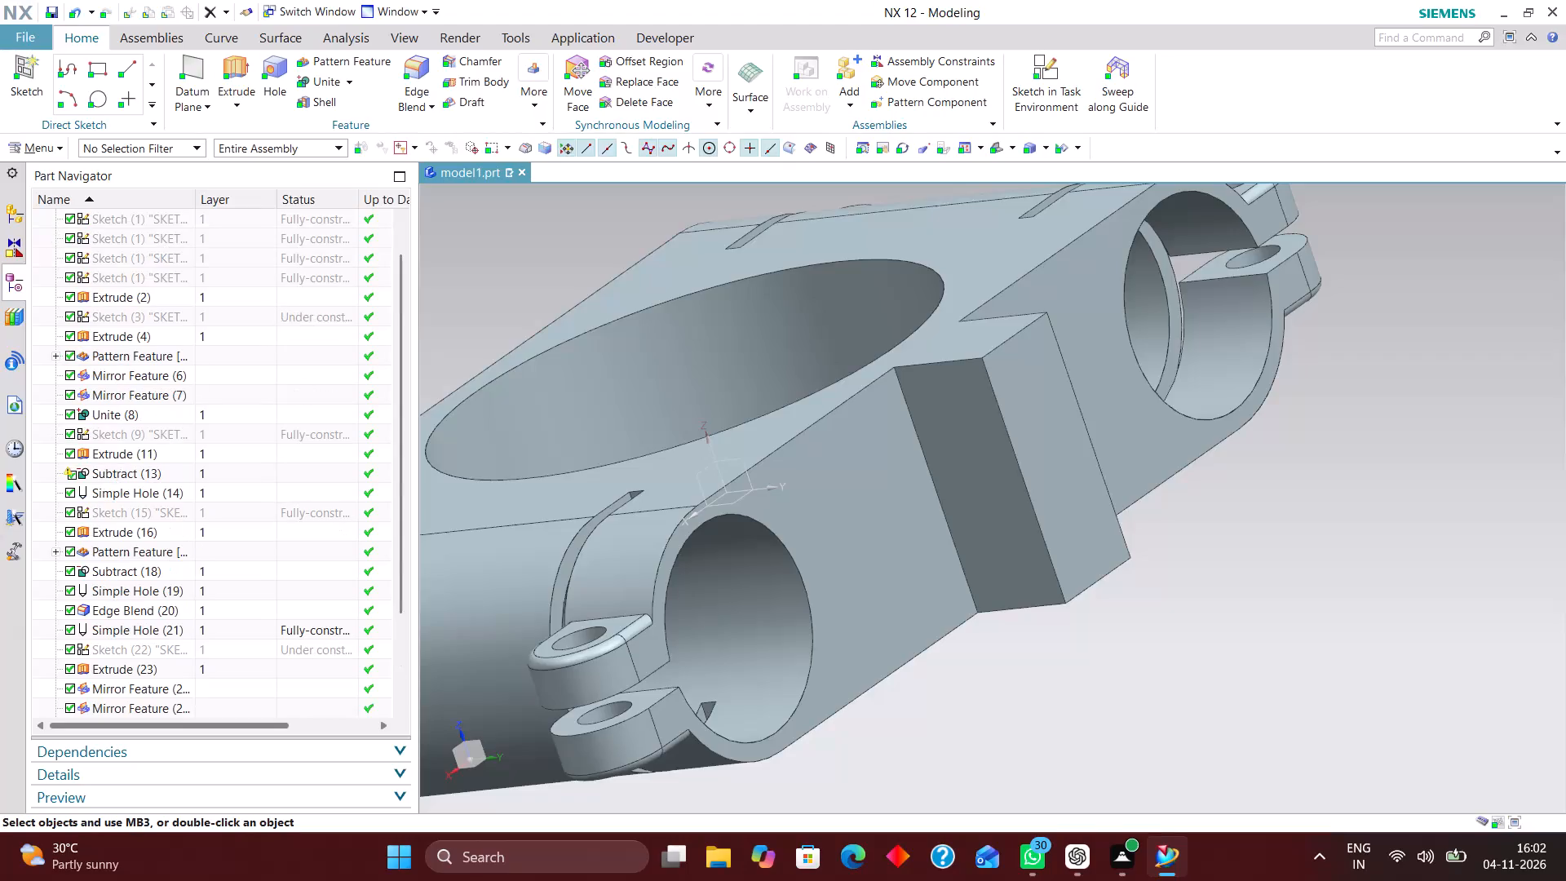
scroll(264, 493, up, 5)
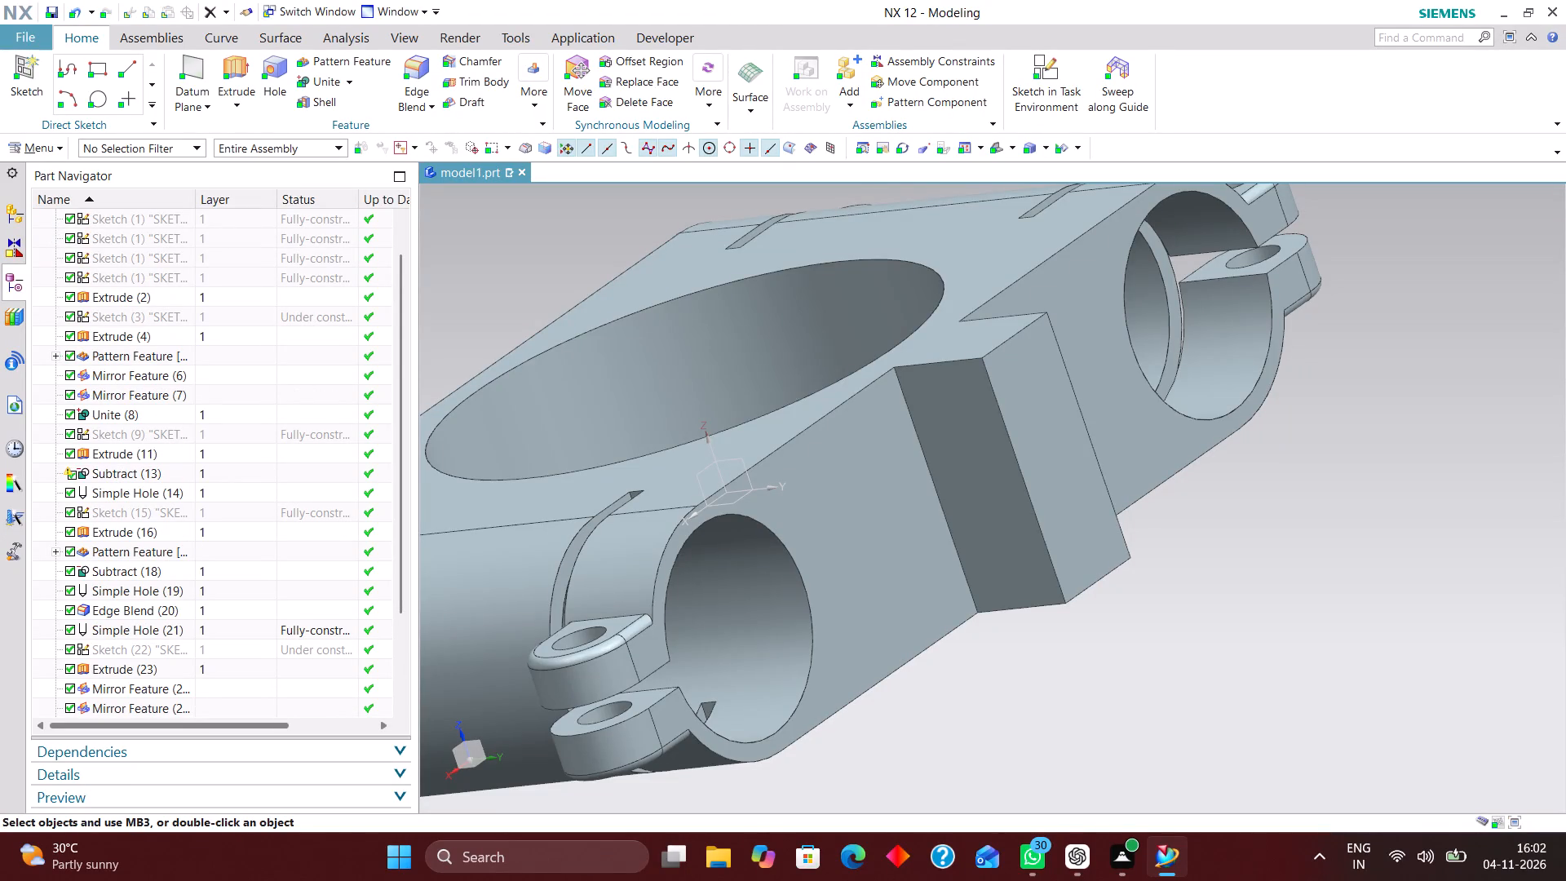
click(238, 356)
right_click(237, 358)
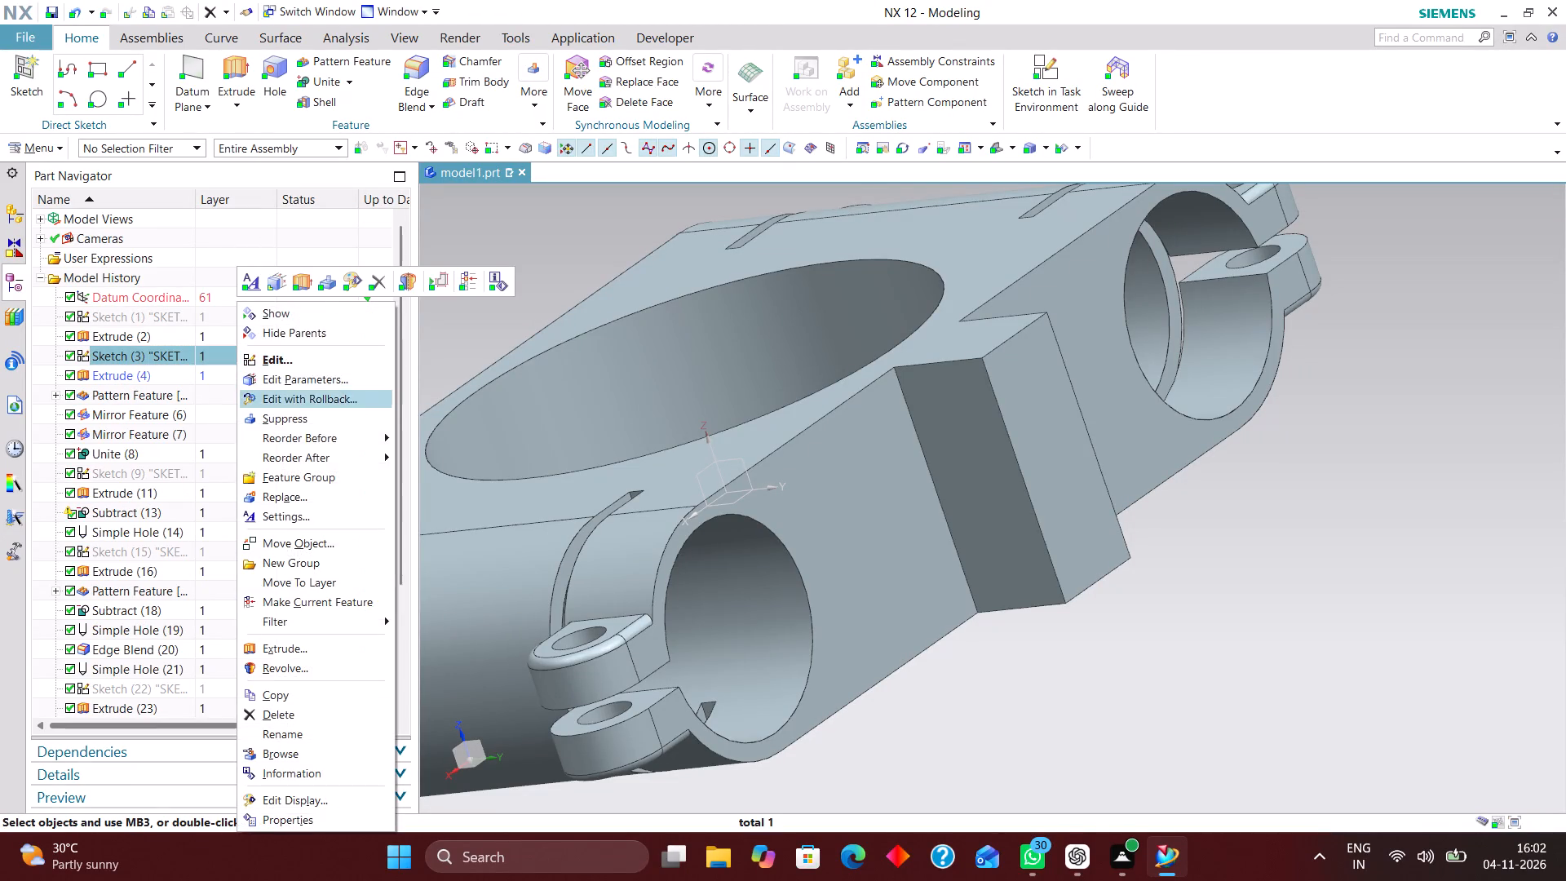
click(332, 396)
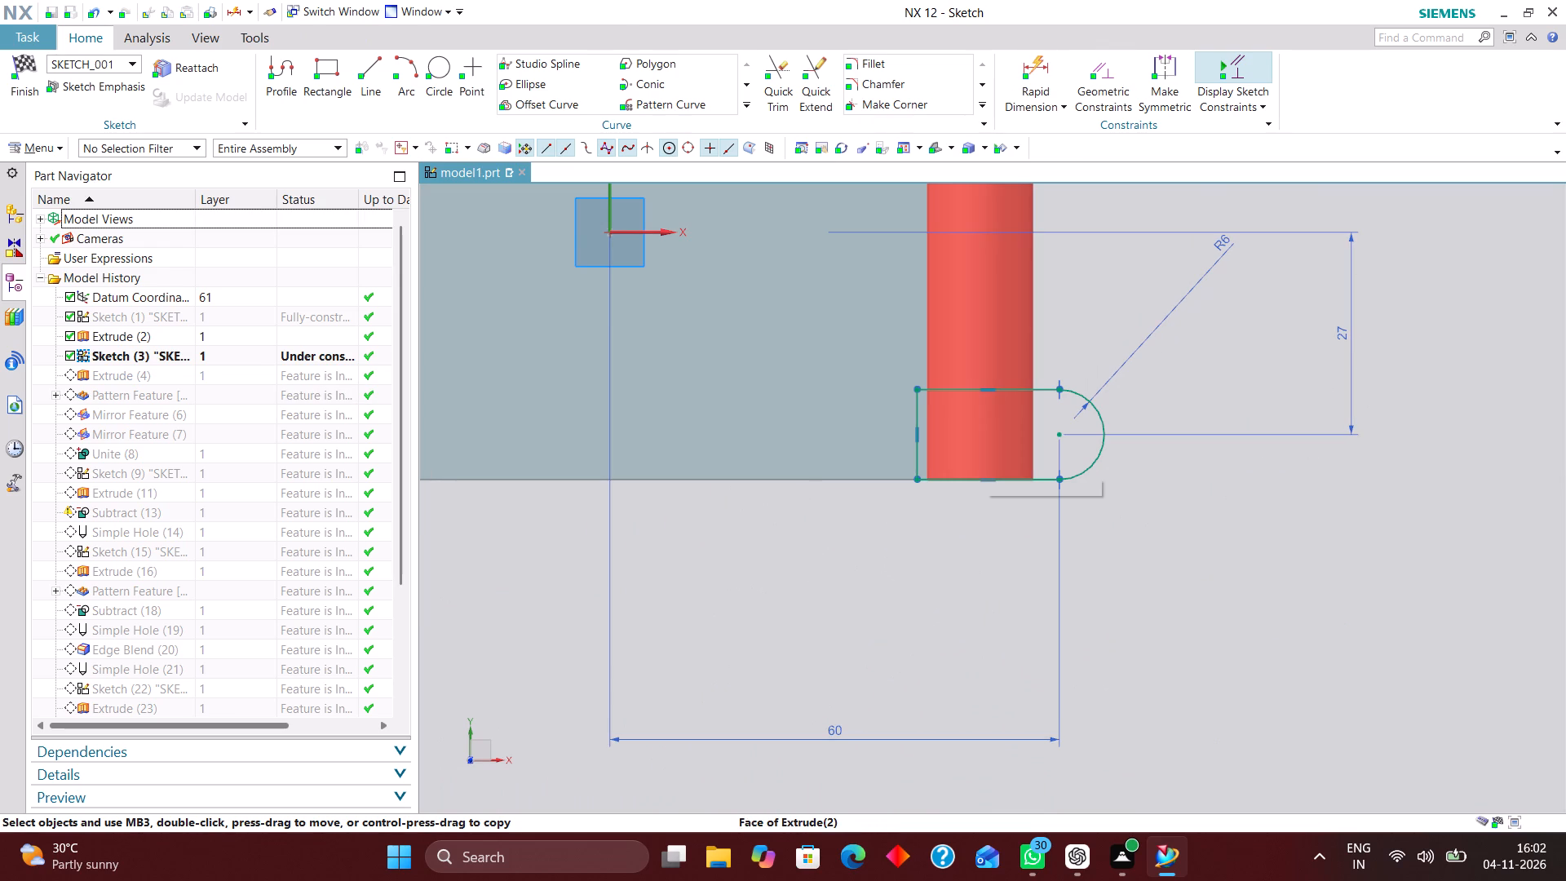
scroll(1256, 494, down, 1)
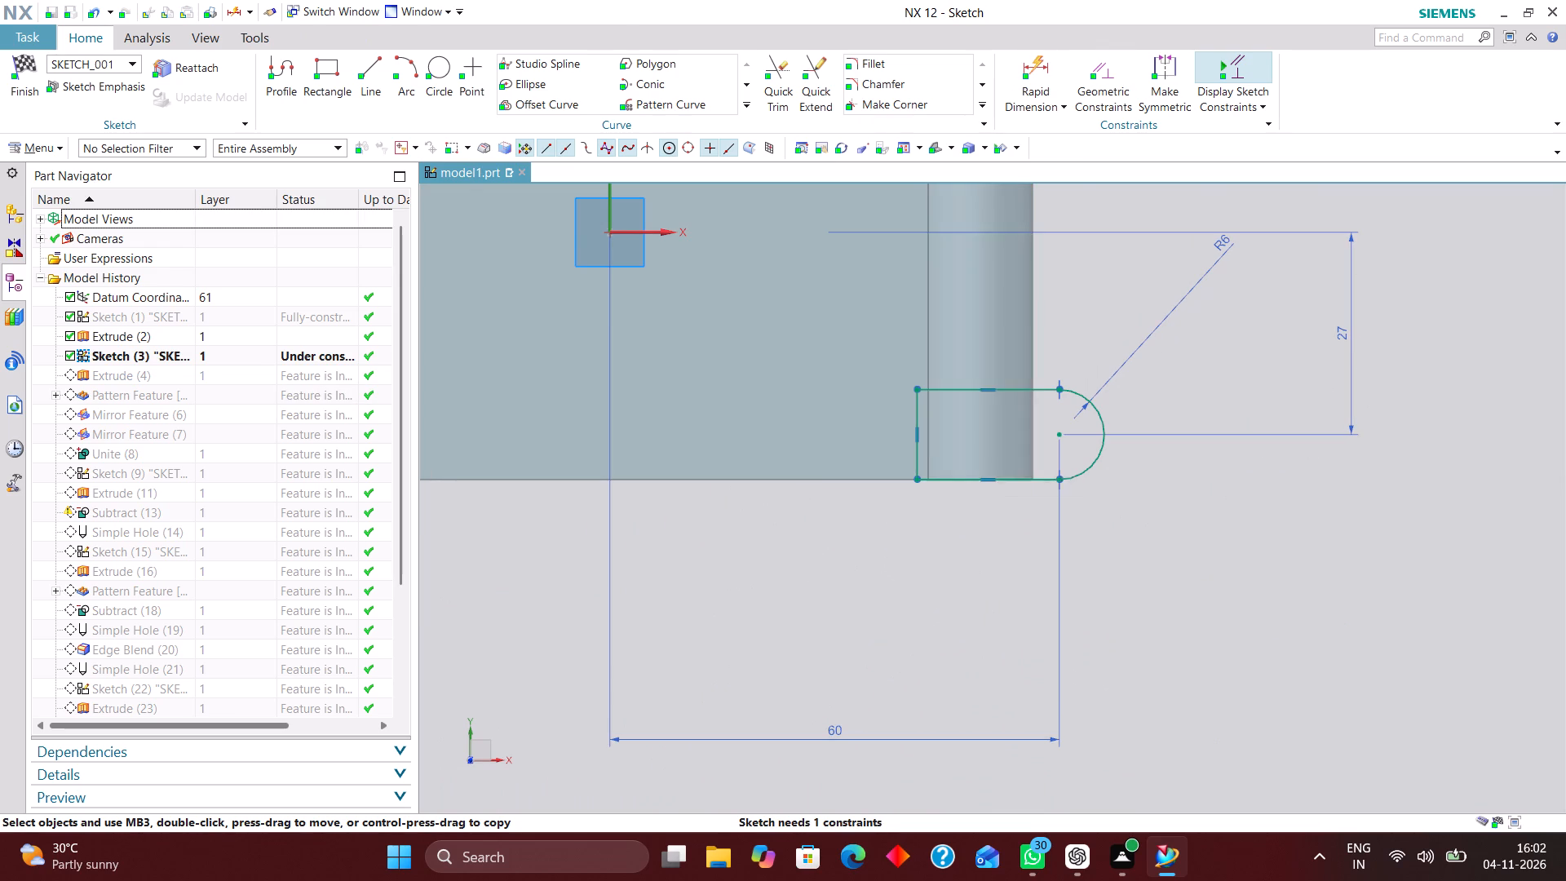
click(1037, 61)
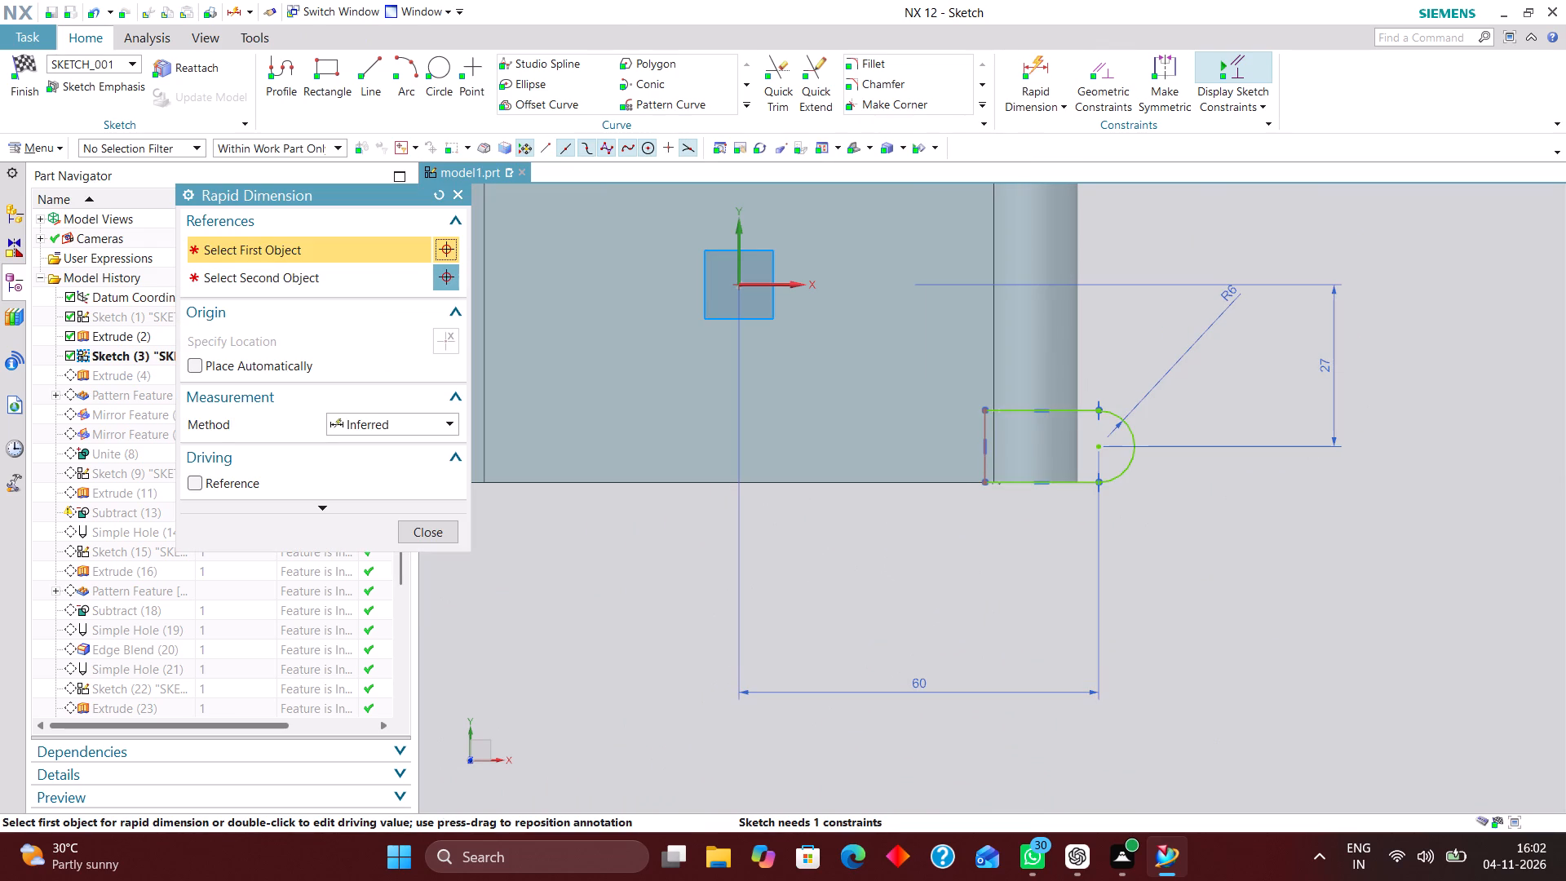
click(737, 251)
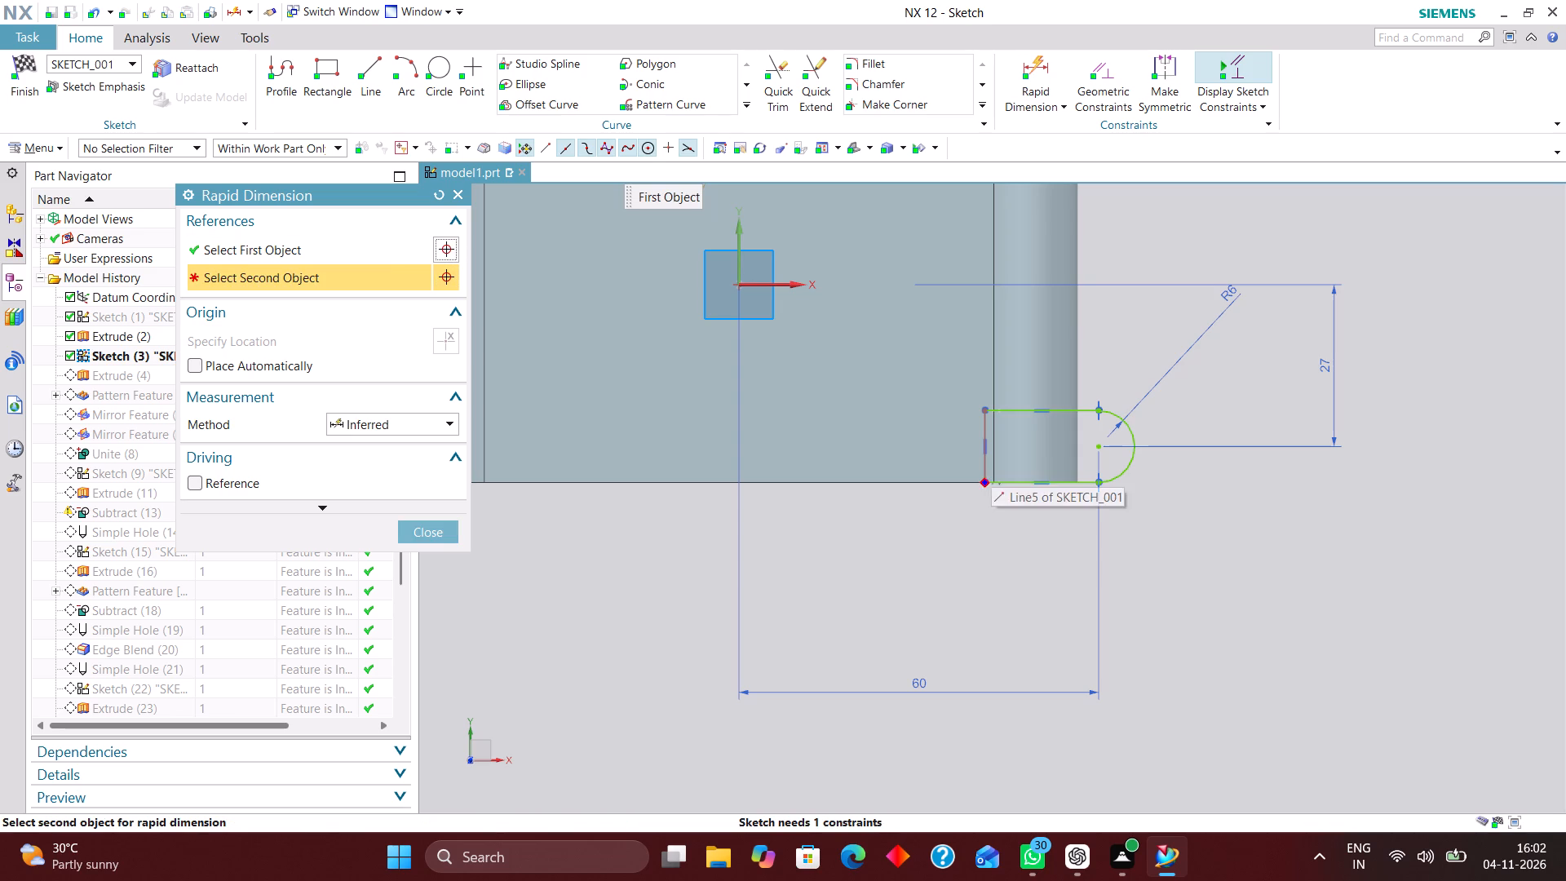
click(988, 464)
click(886, 590)
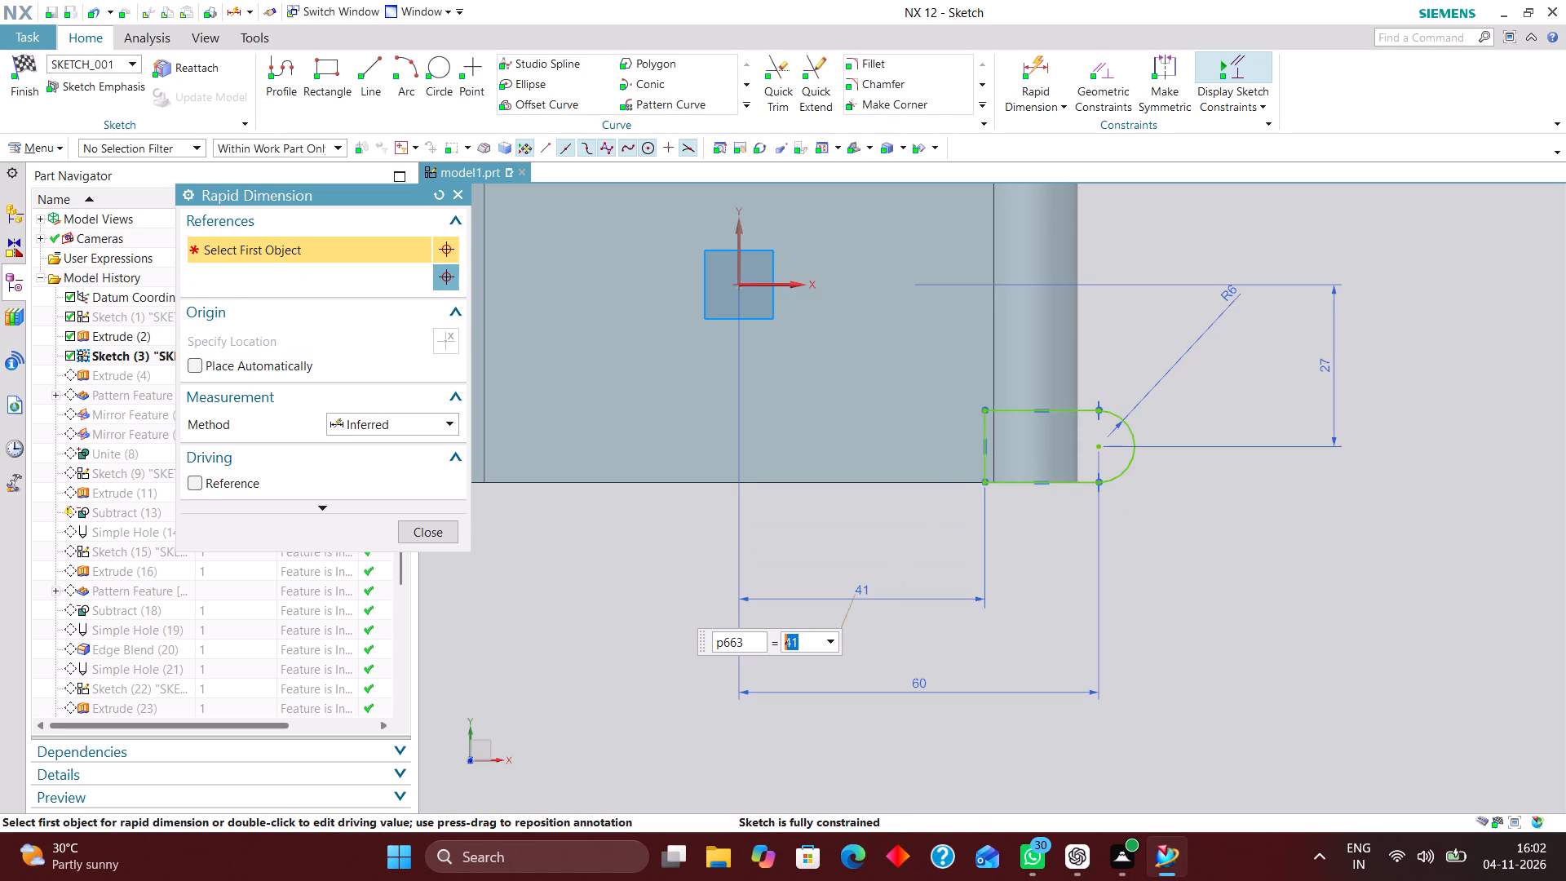
click(440, 536)
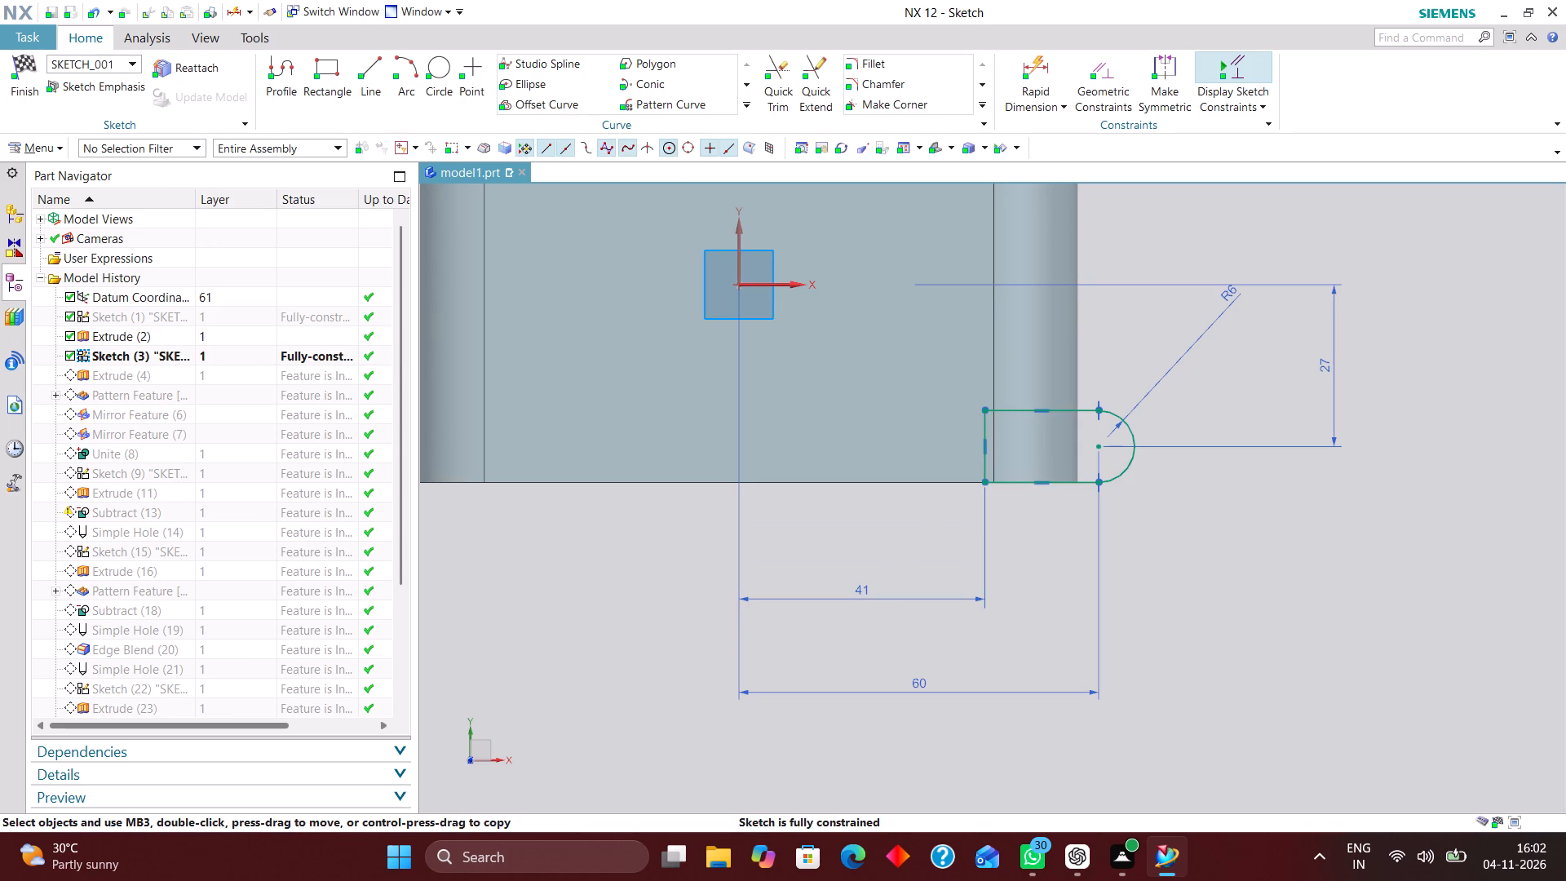
click(30, 71)
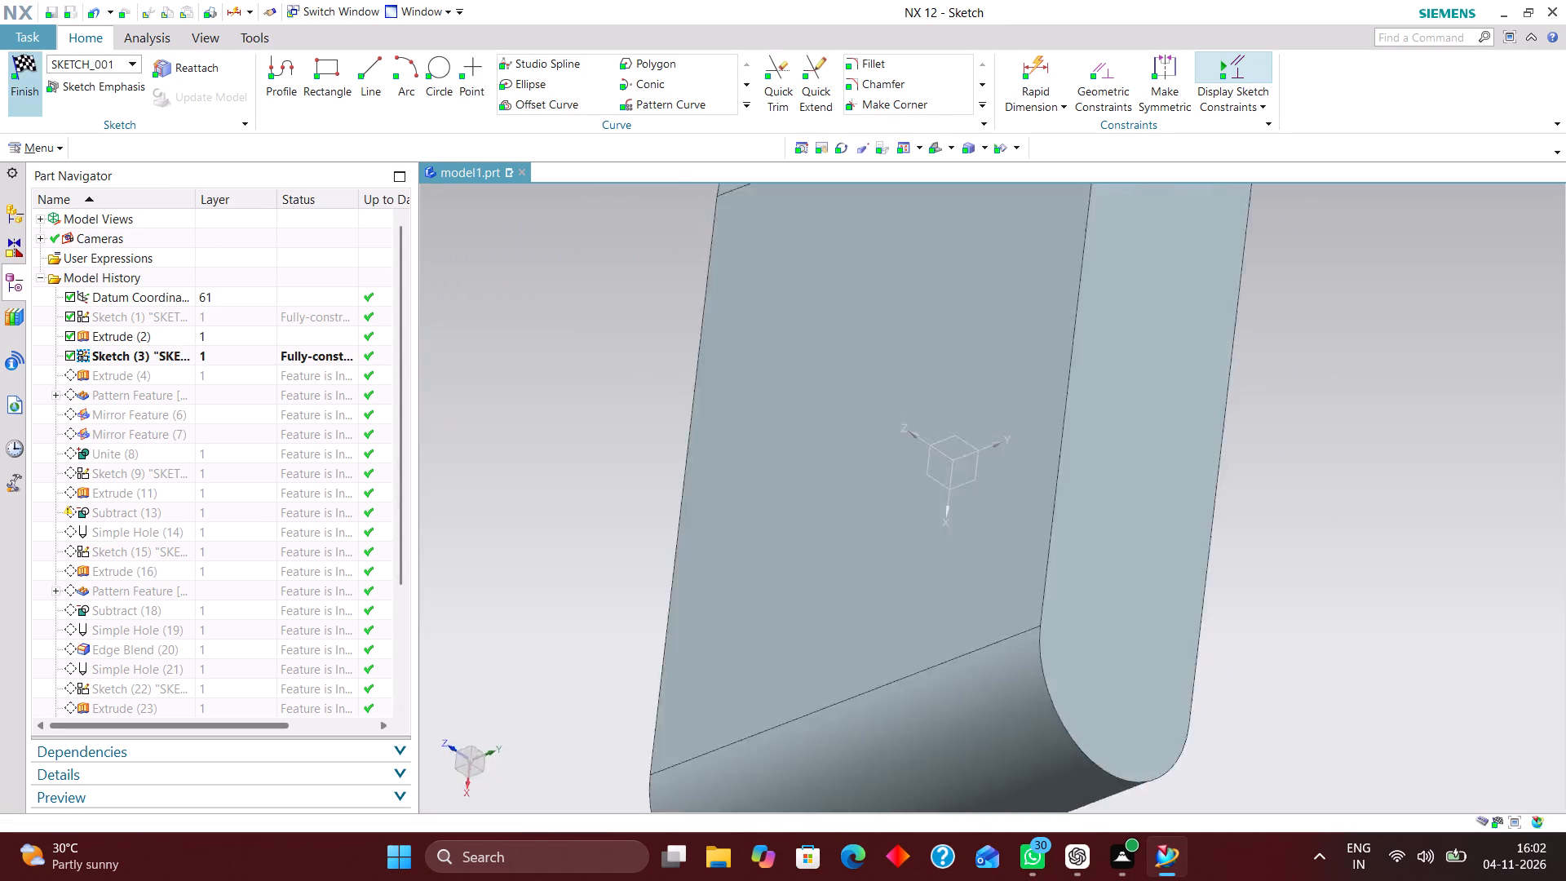
Reopen the under-constrained lug slot sketch with rollback and dimension the length of its 3 mm rectangle.
scroll(1242, 516, down, 2)
middle_drag(1226, 613, 1252, 611)
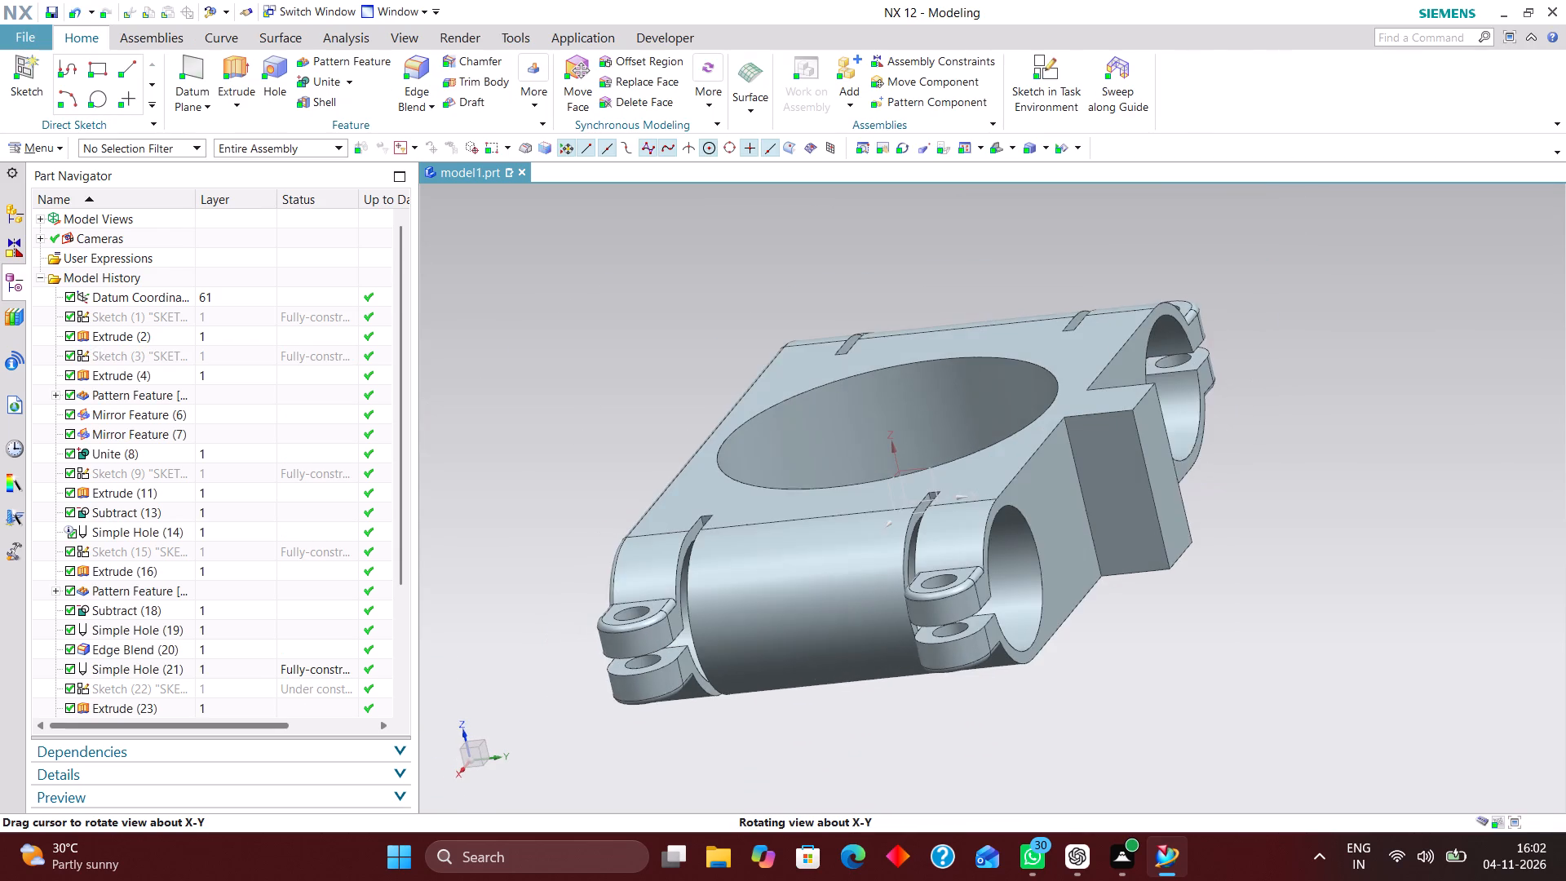
middle_drag(1252, 611, 1254, 610)
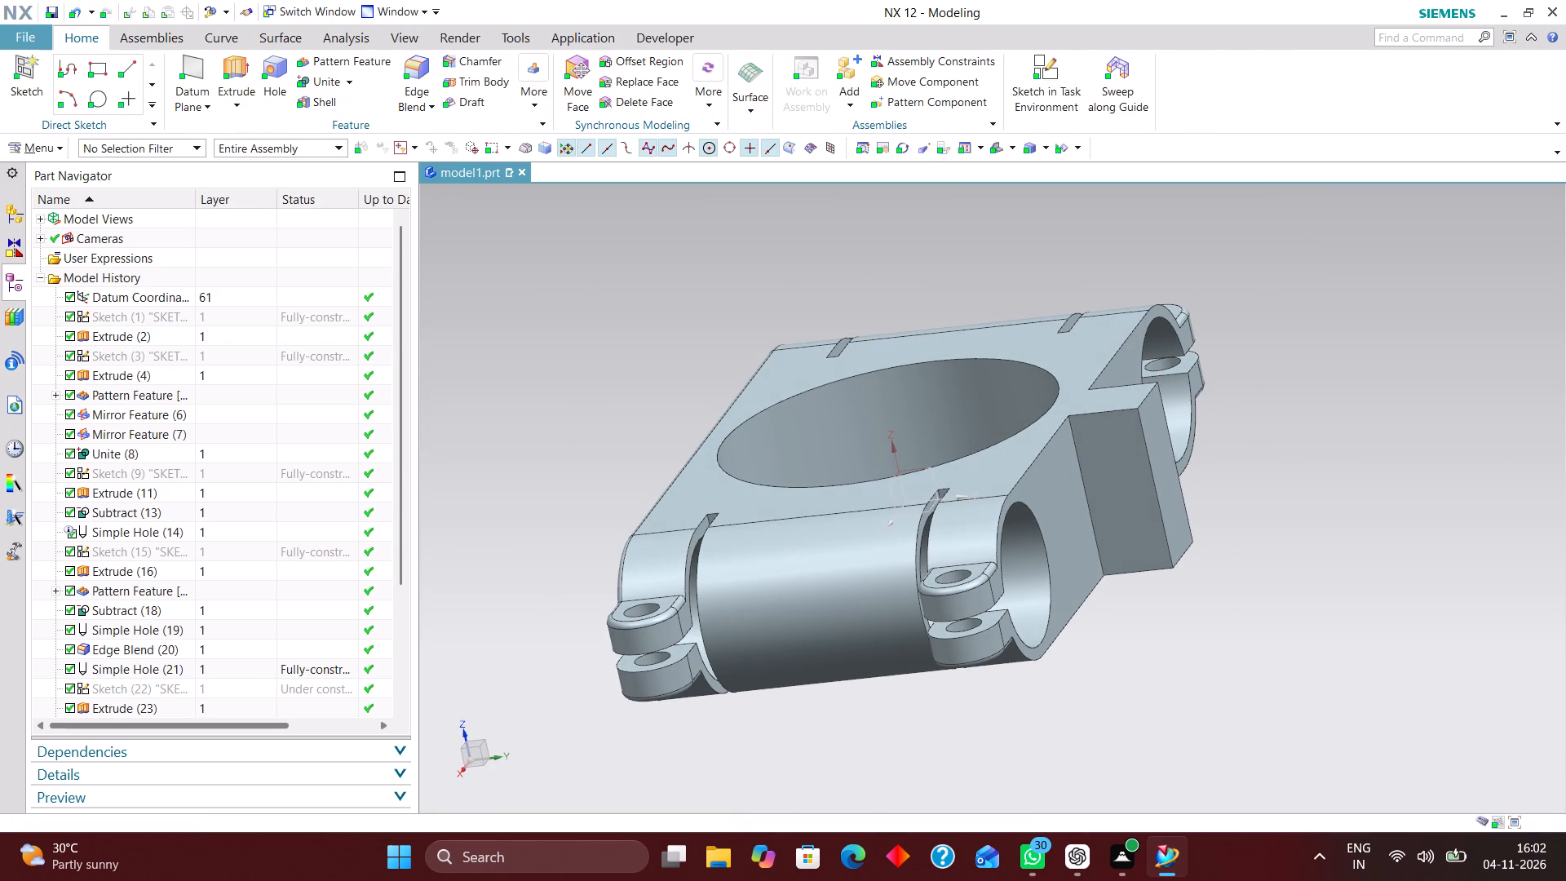
scroll(254, 544, down, 4)
click(238, 532)
right_click(238, 532)
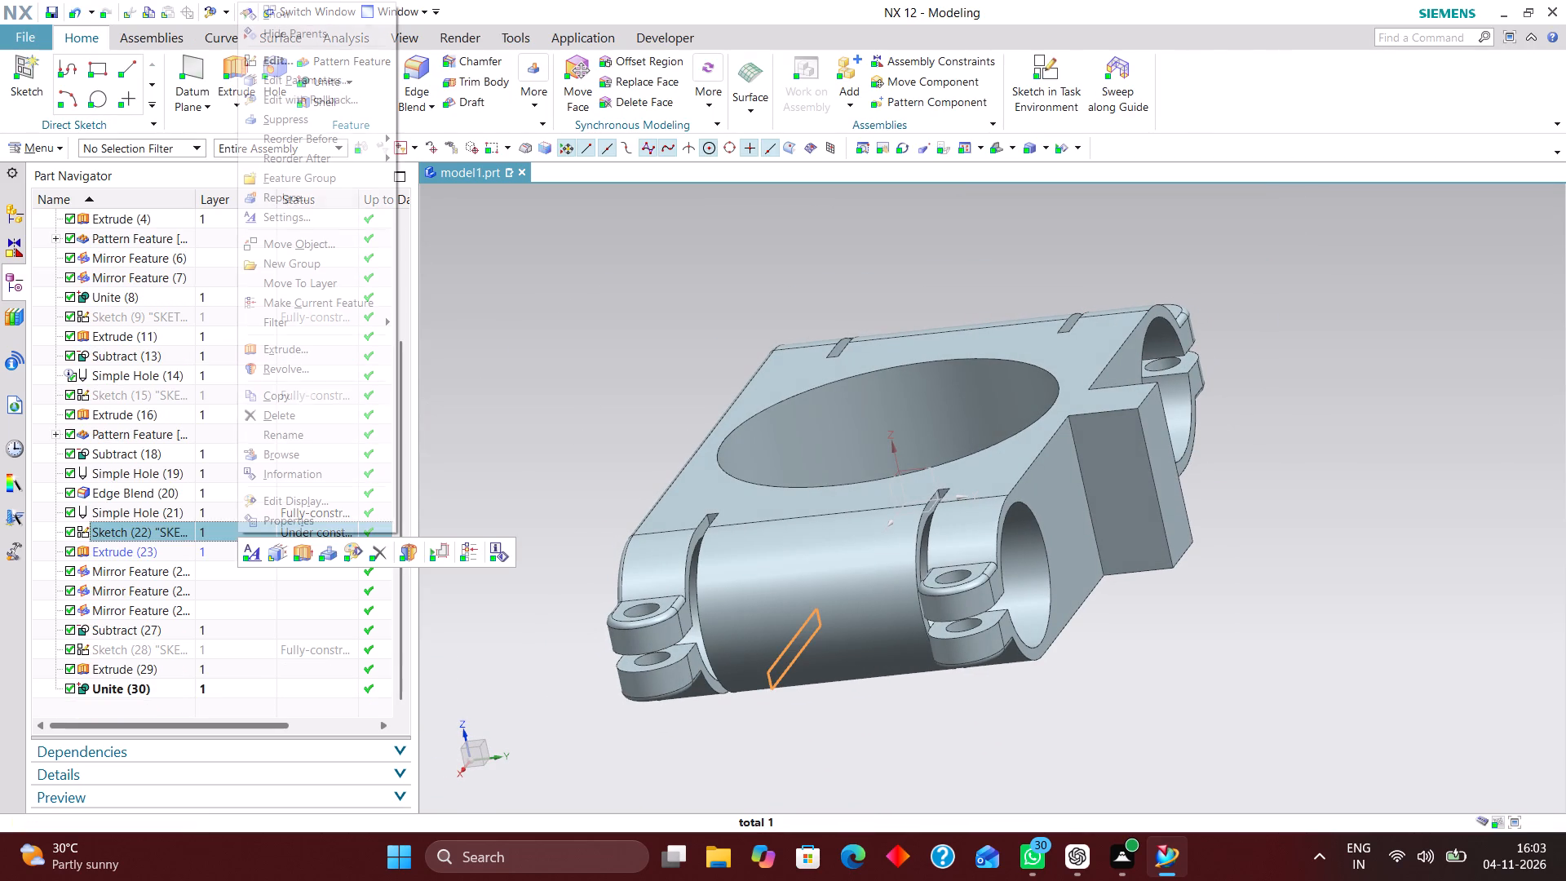
click(339, 97)
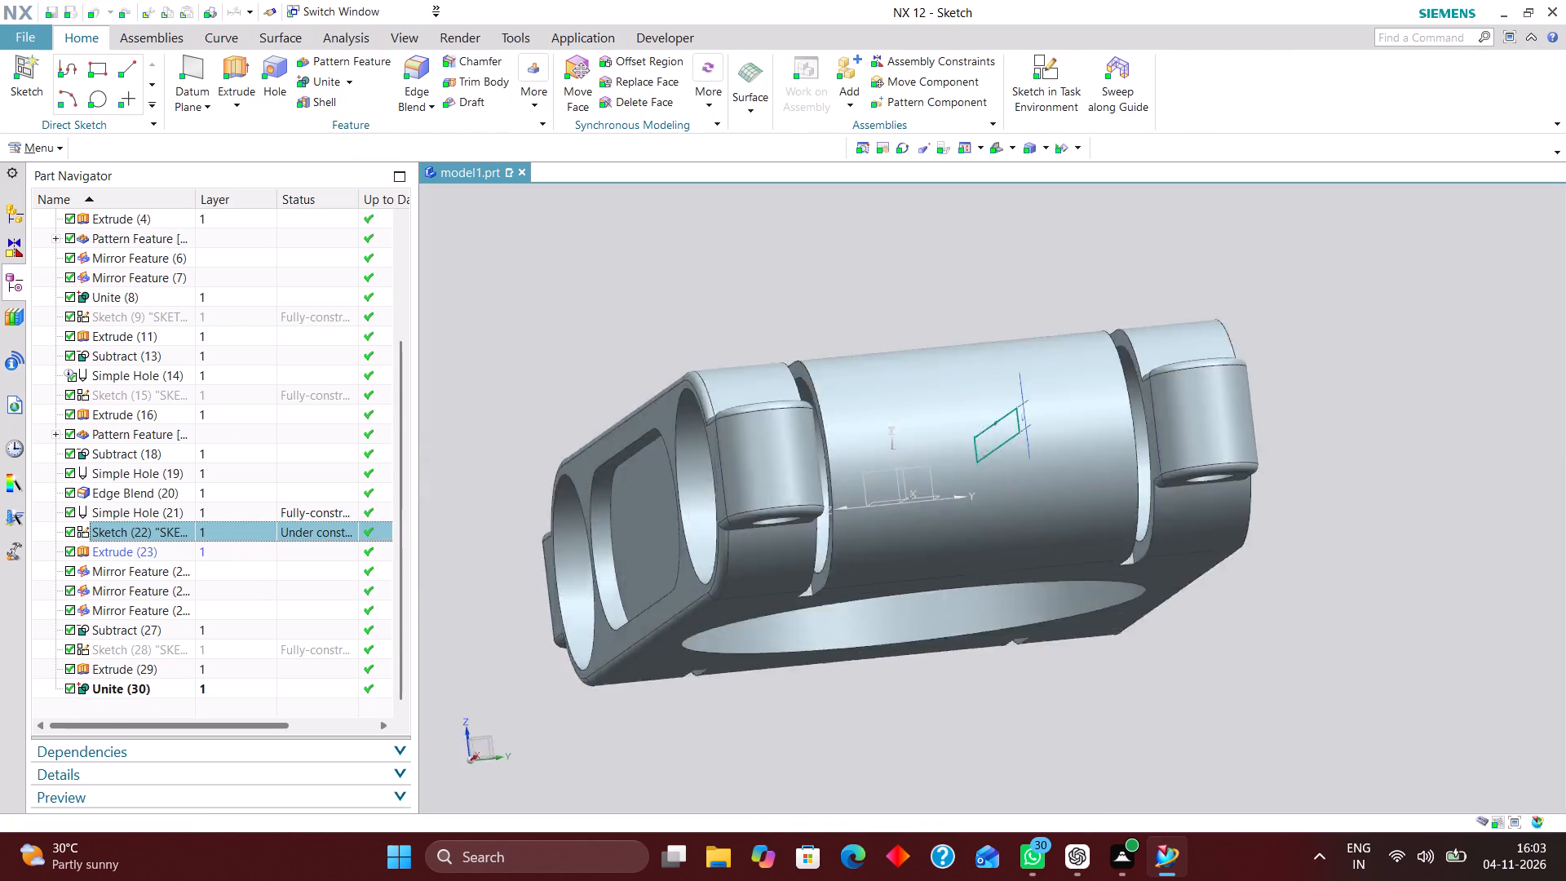
scroll(1119, 560, down, 3)
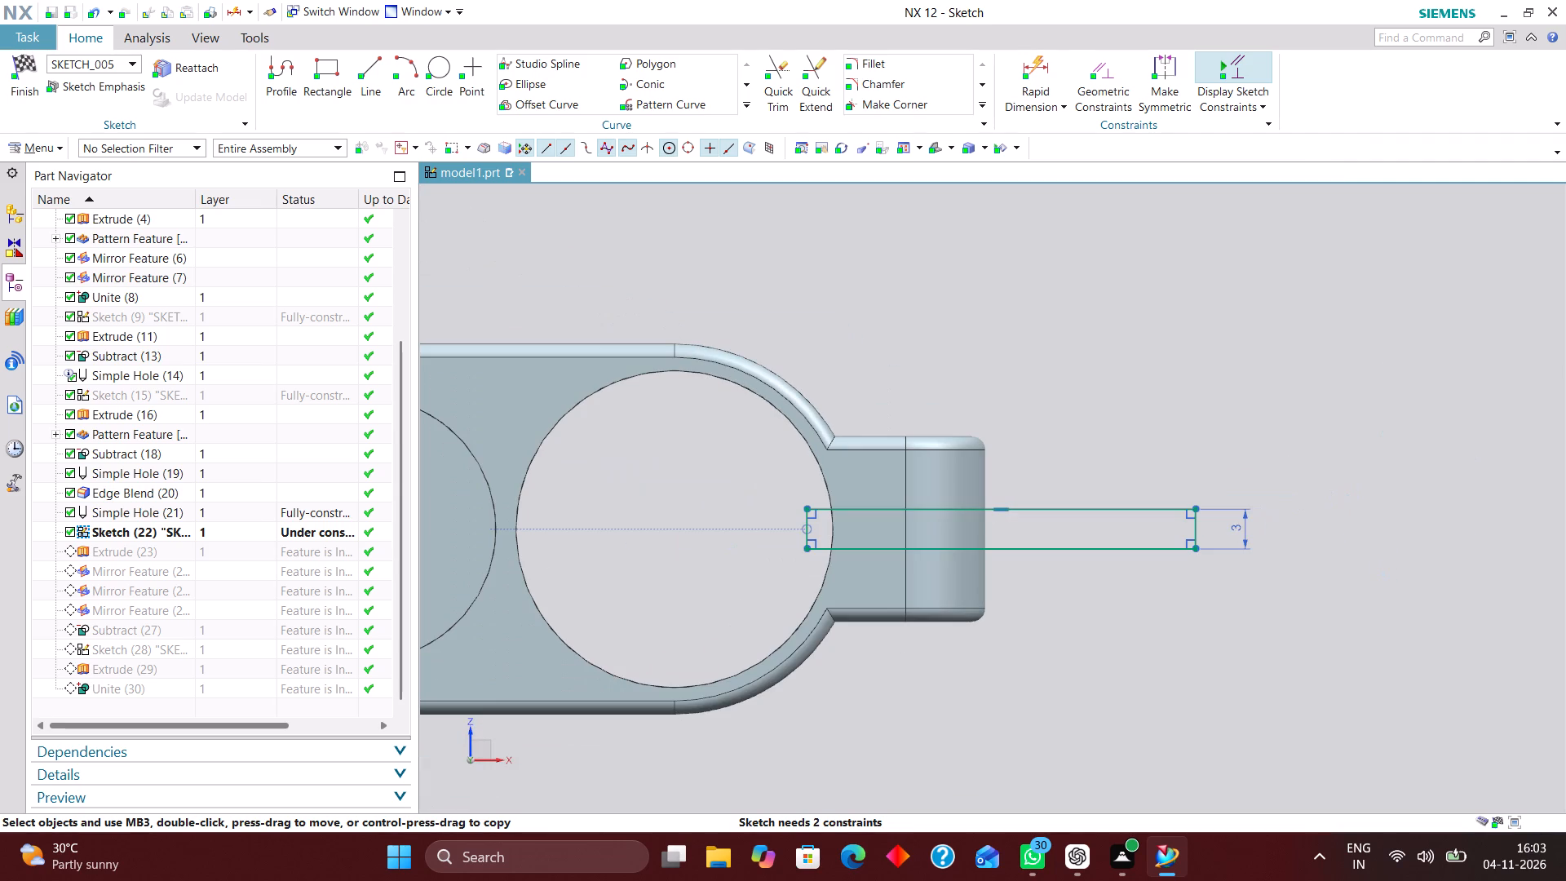
click(1052, 73)
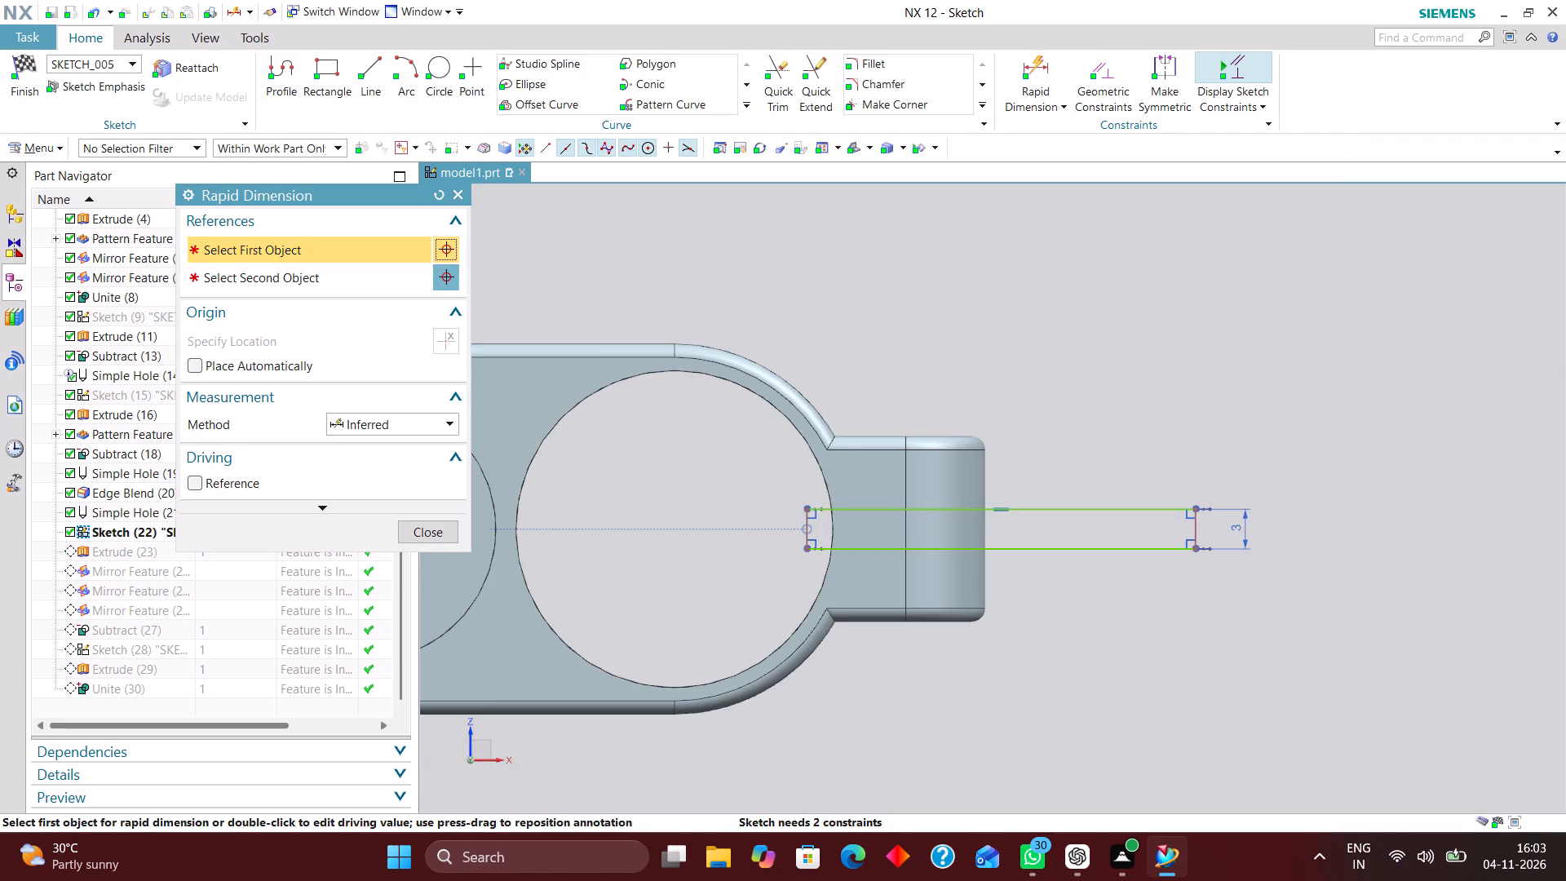
click(1116, 552)
click(1090, 657)
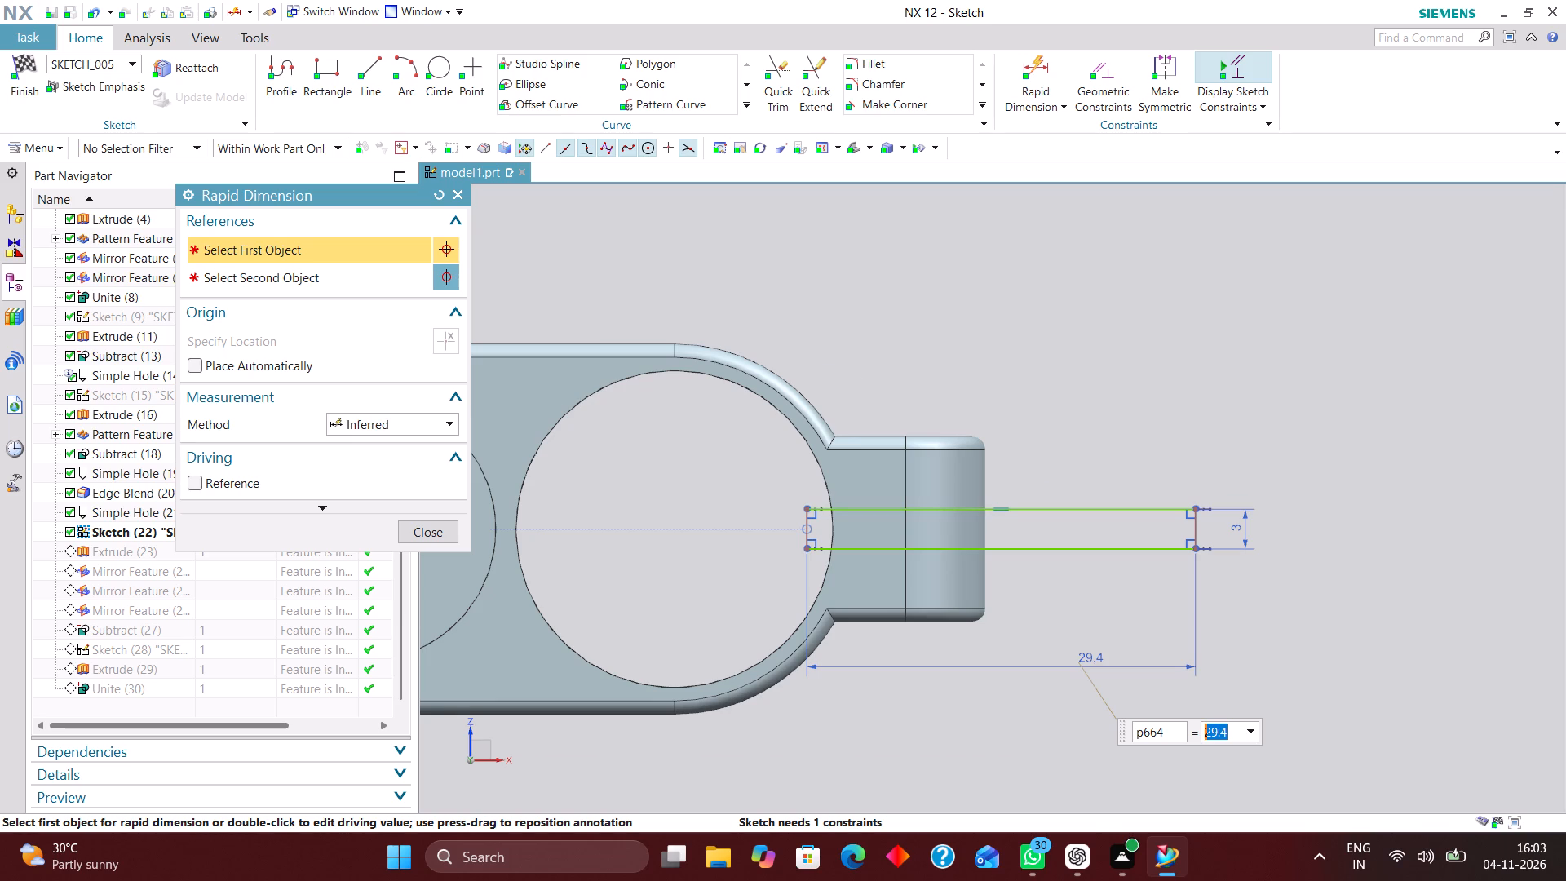
Dimension the horizontal distance from the sketch's Y axis to the slot rectangle's inner end, and finish the sketch.
scroll(1259, 445, down, 3)
scroll(771, 502, up, 3)
click(574, 456)
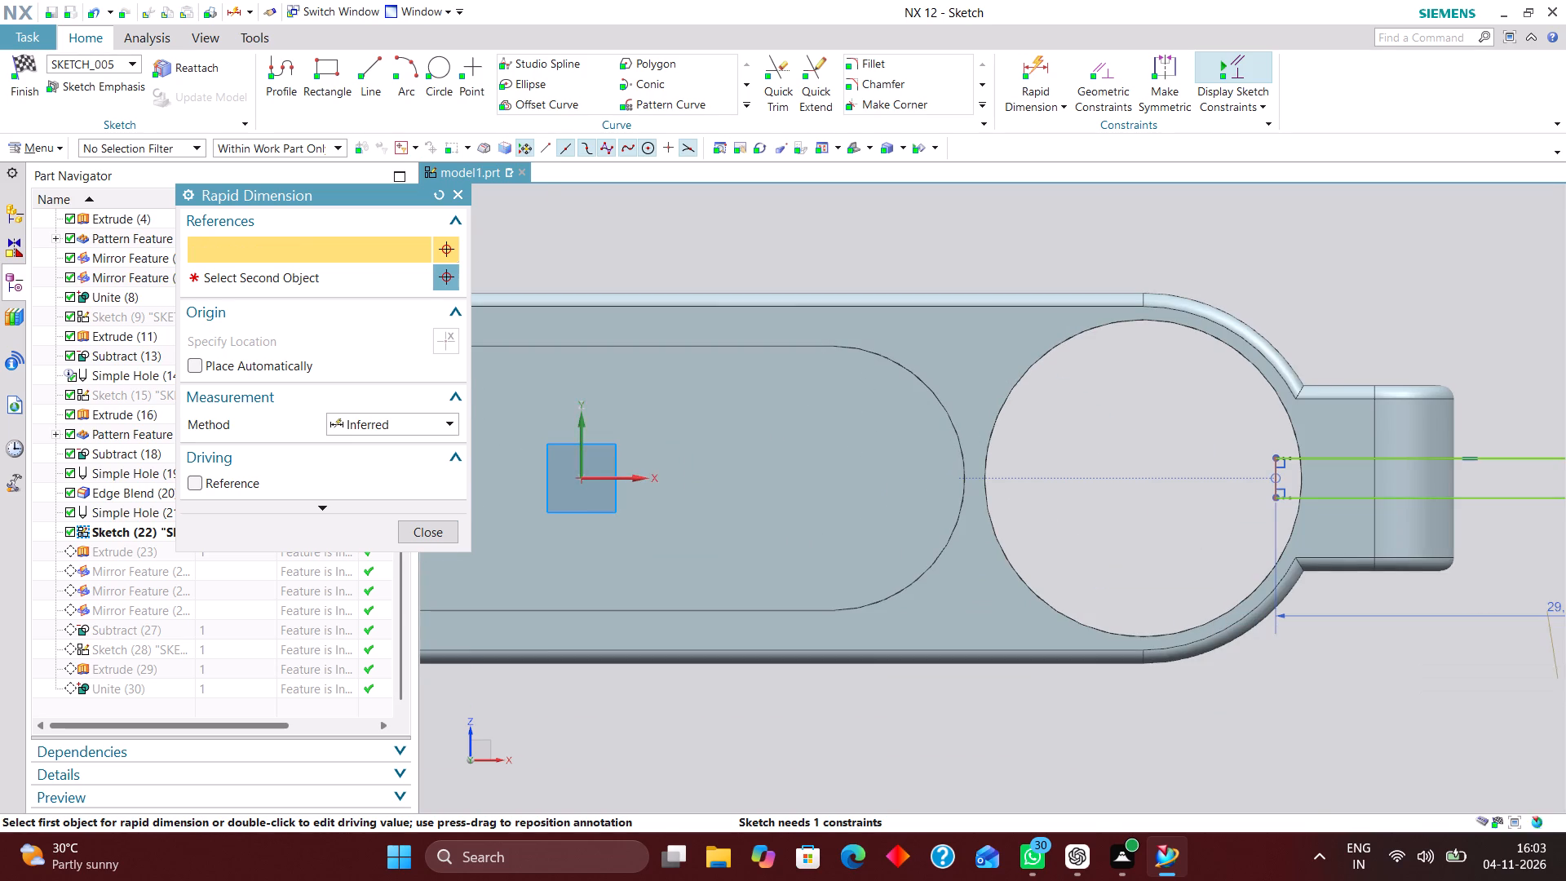
scroll(1226, 485, up, 4)
click(1347, 488)
scroll(1199, 436, down, 2)
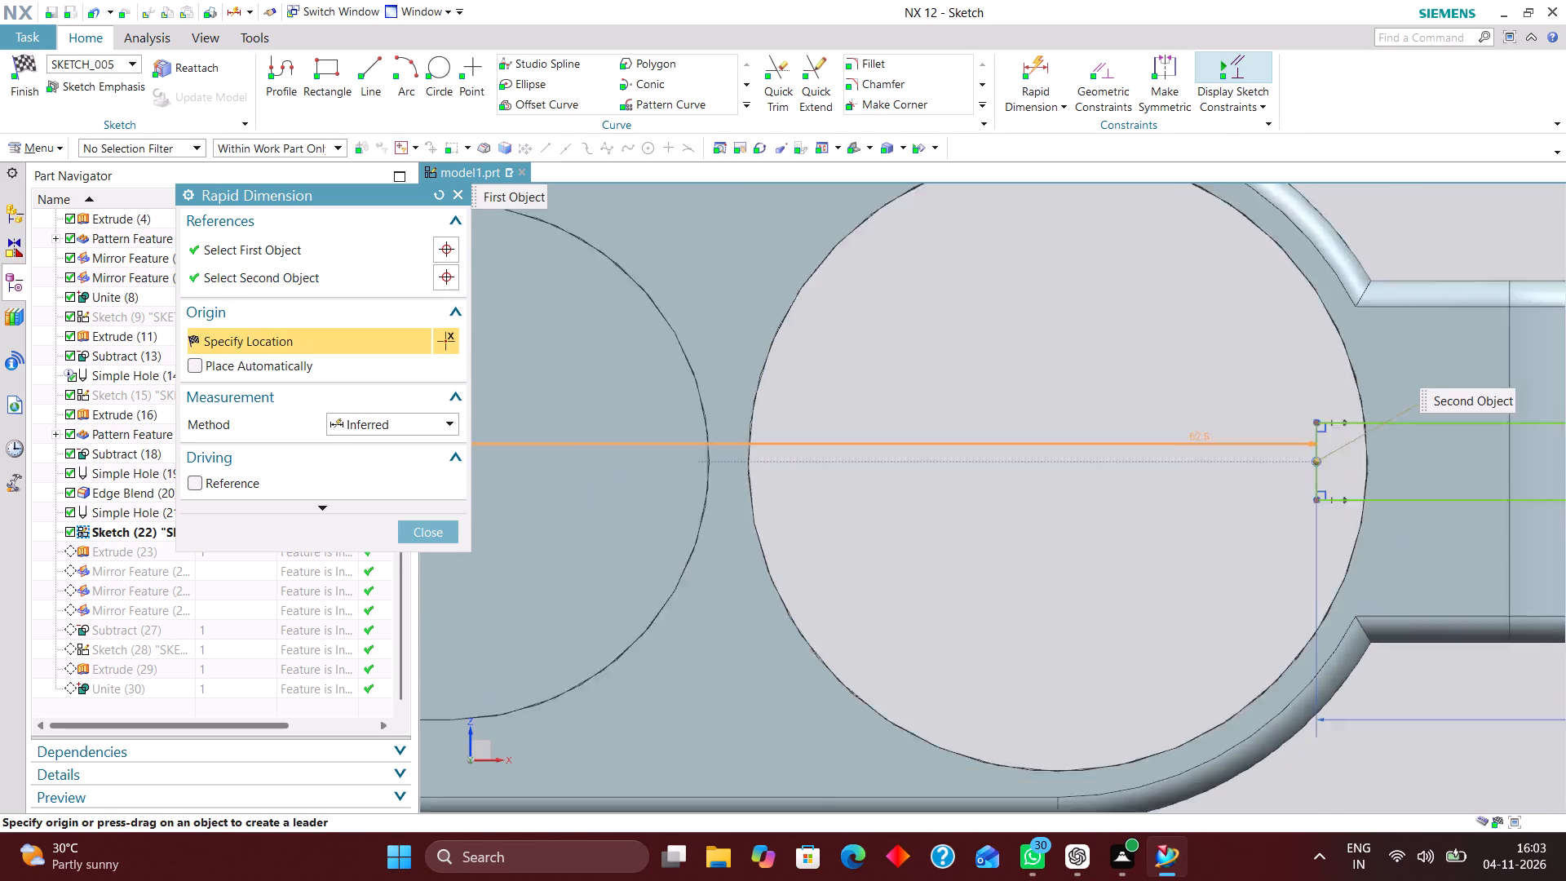
scroll(1199, 439, down, 2)
click(977, 734)
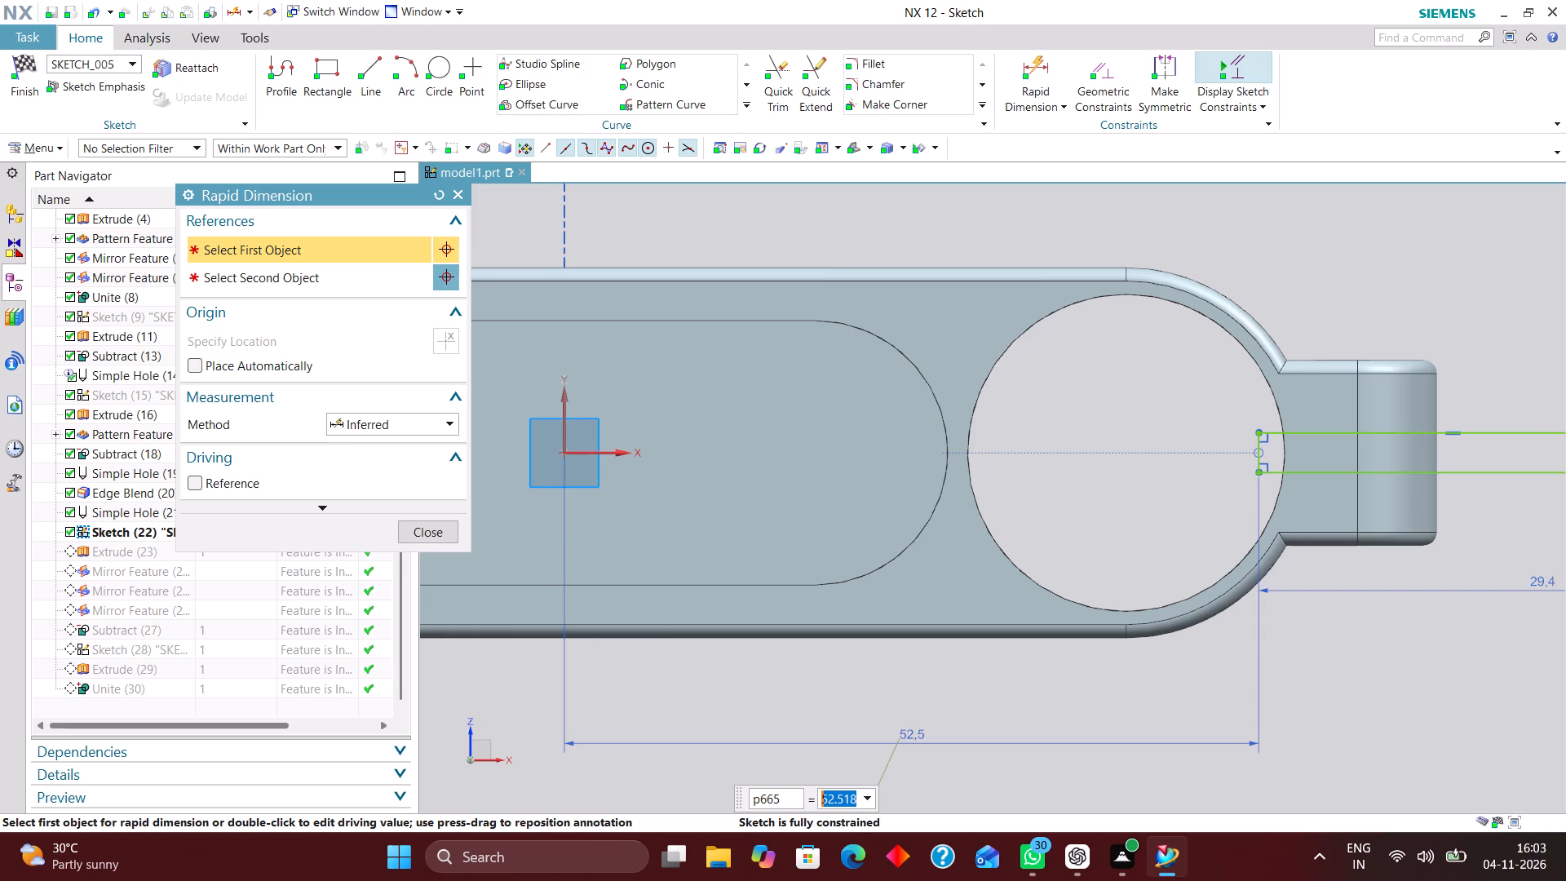
click(444, 527)
click(11, 60)
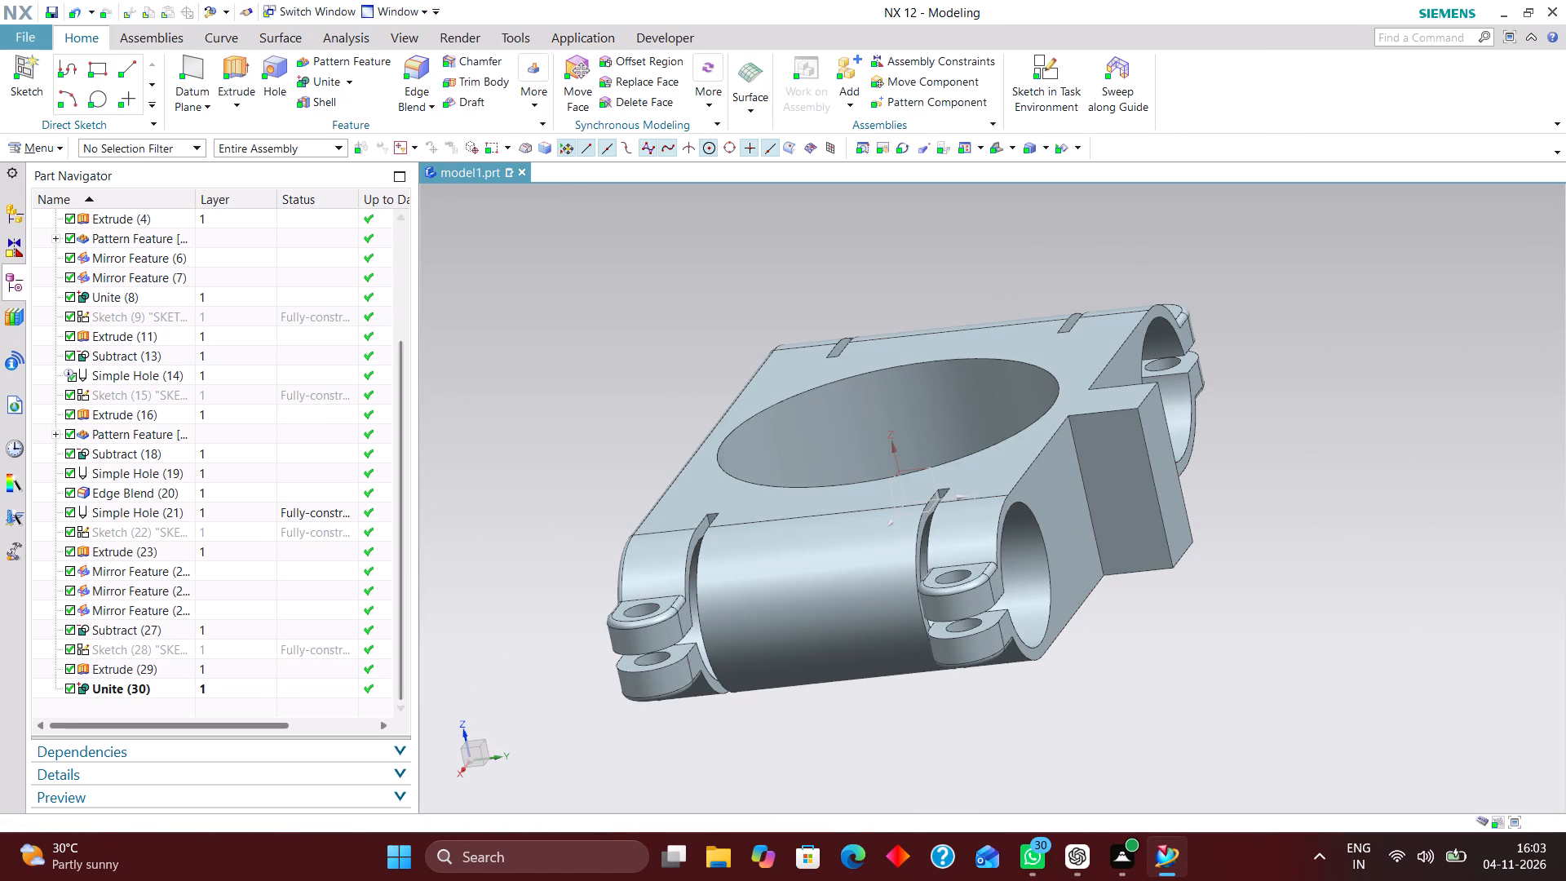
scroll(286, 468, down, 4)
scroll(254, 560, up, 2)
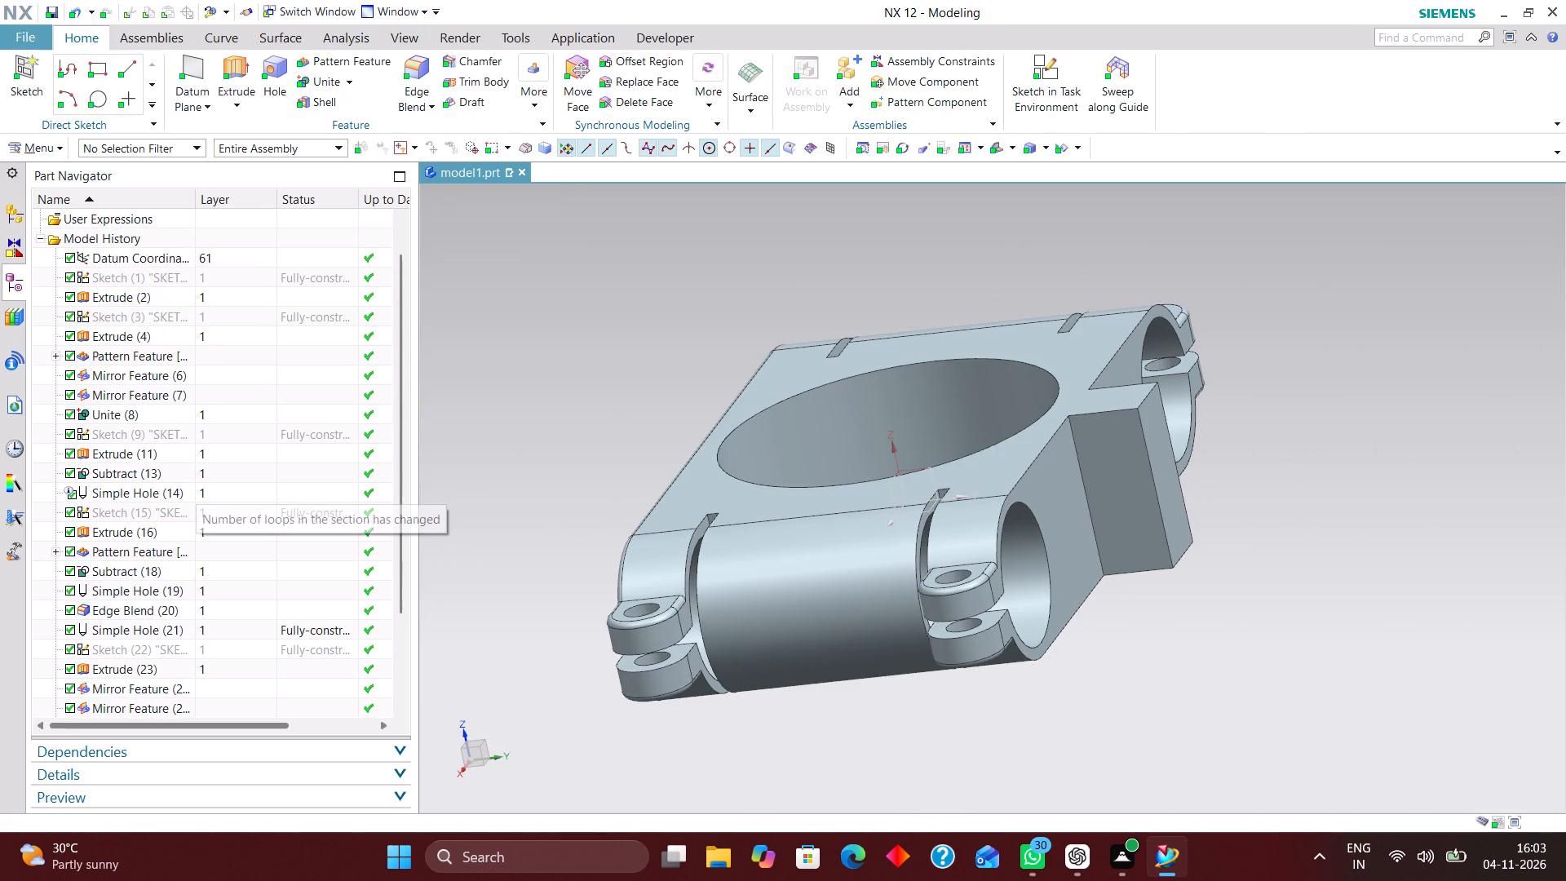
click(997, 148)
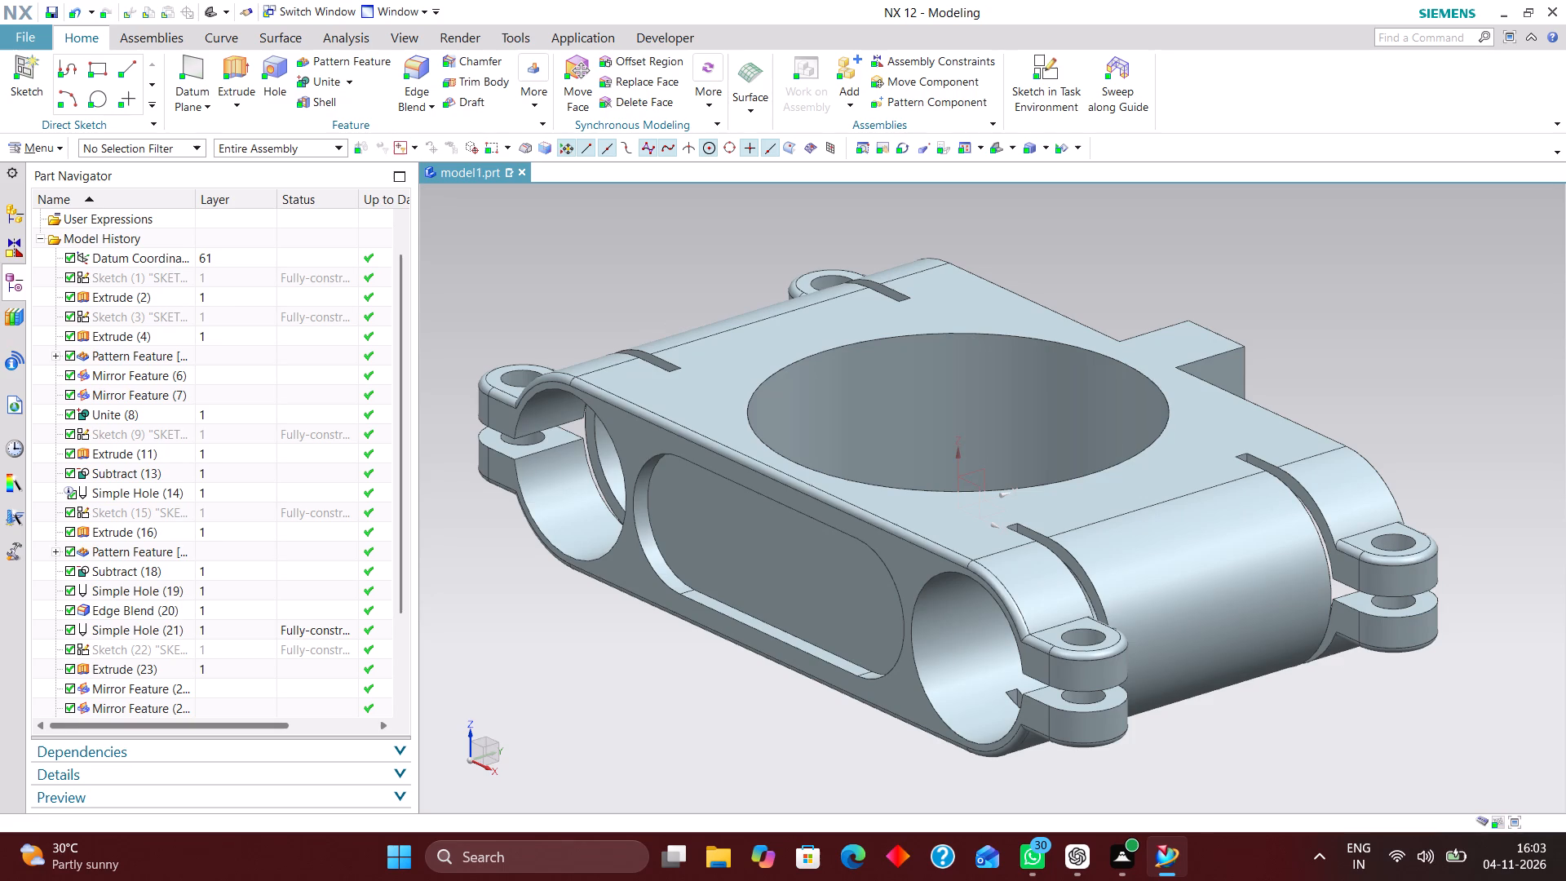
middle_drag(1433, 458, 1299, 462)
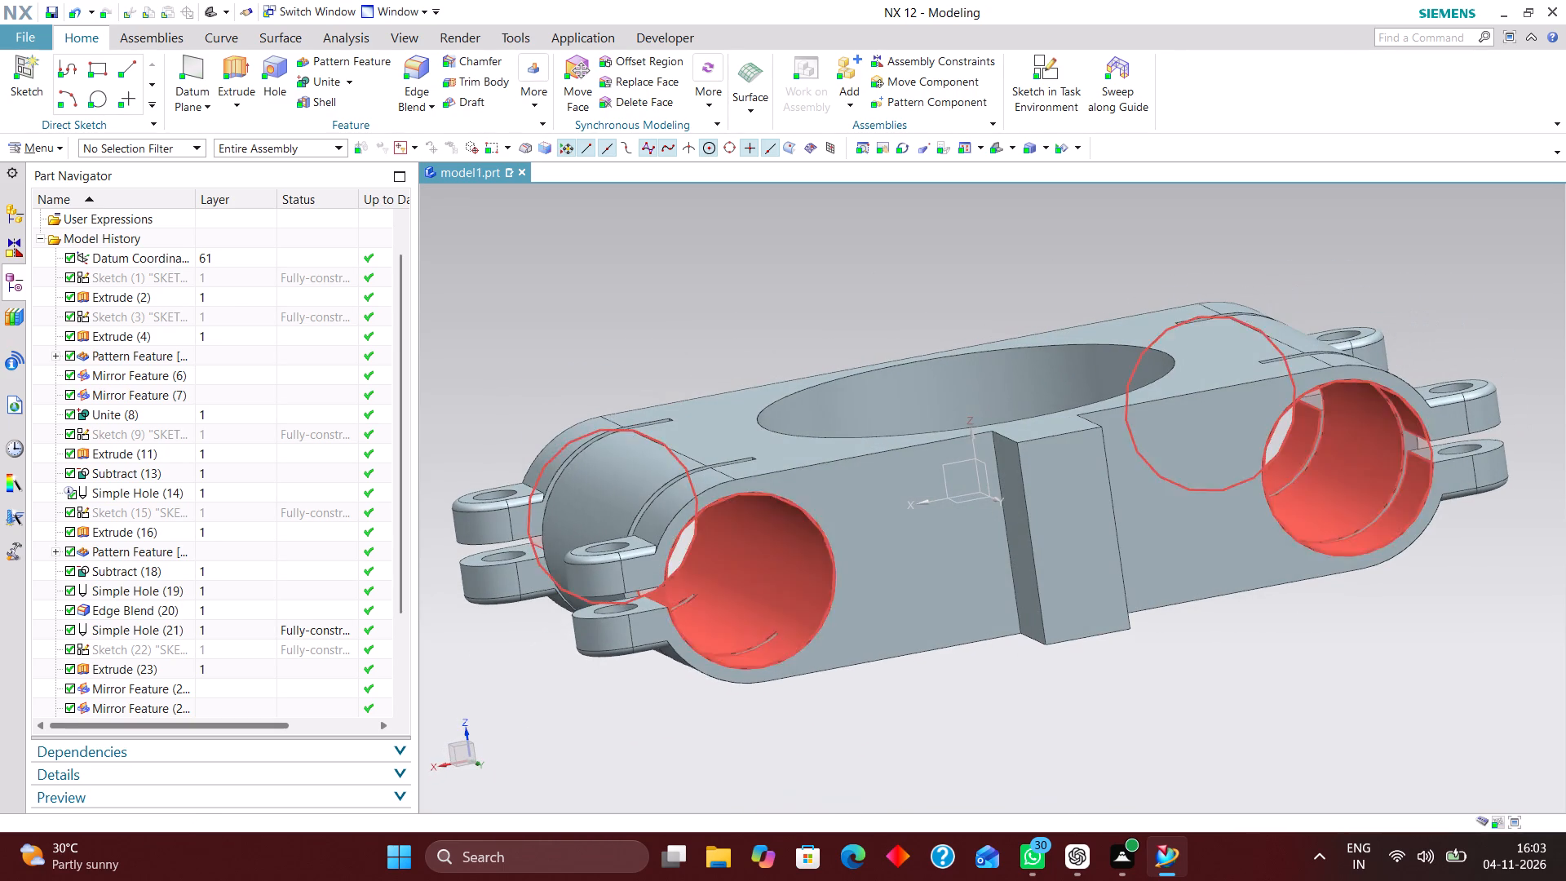
Create a sketch on the datum XZ plane and draw a circle between the side block and the negative-X bore.
click(1050, 57)
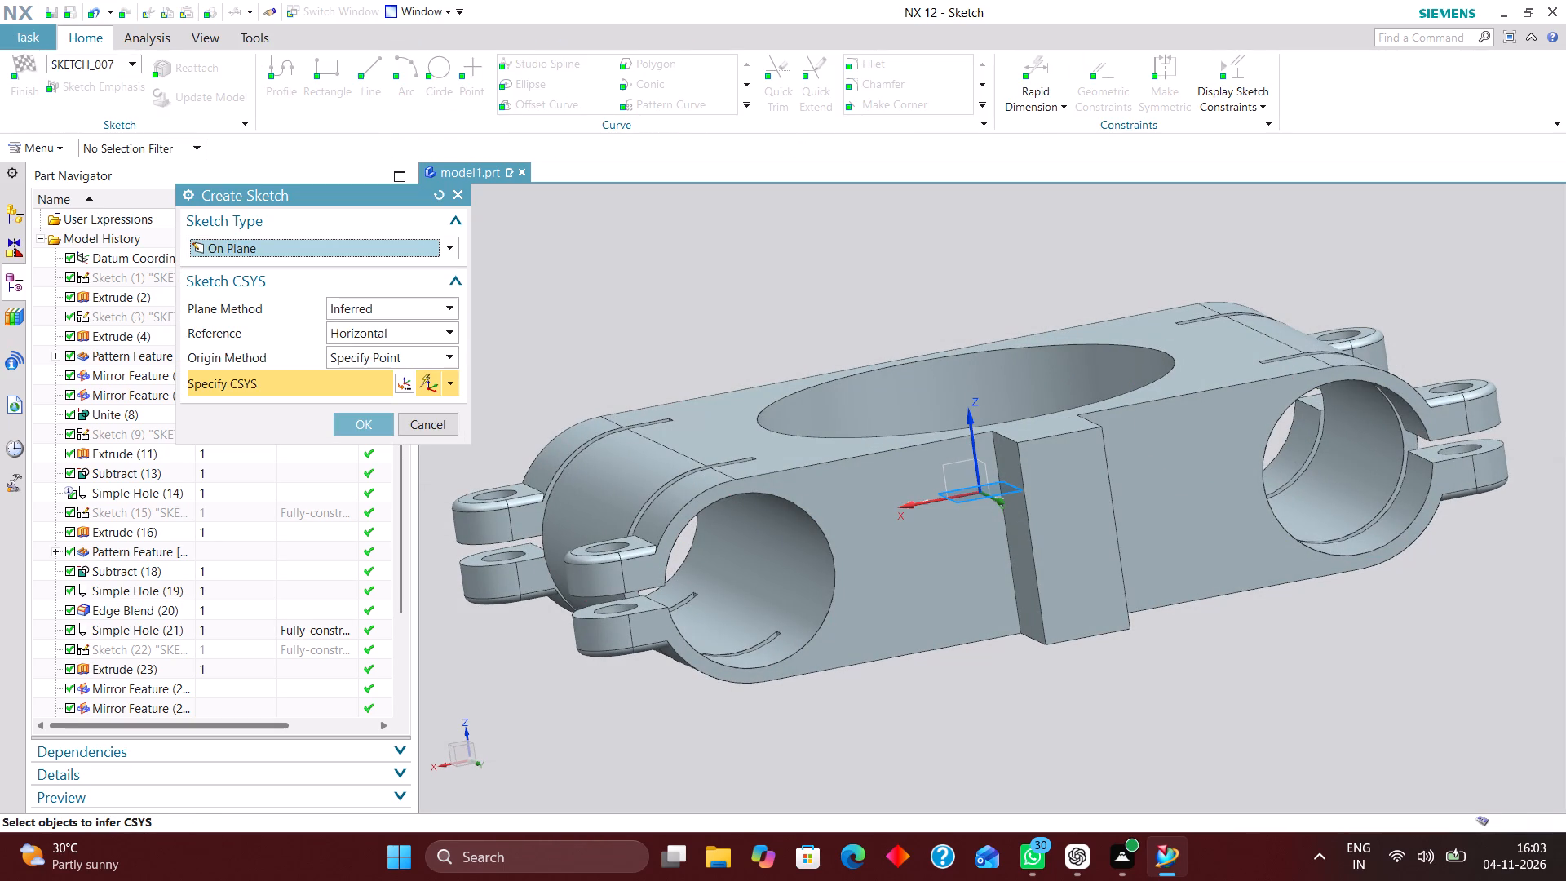
click(961, 460)
click(350, 420)
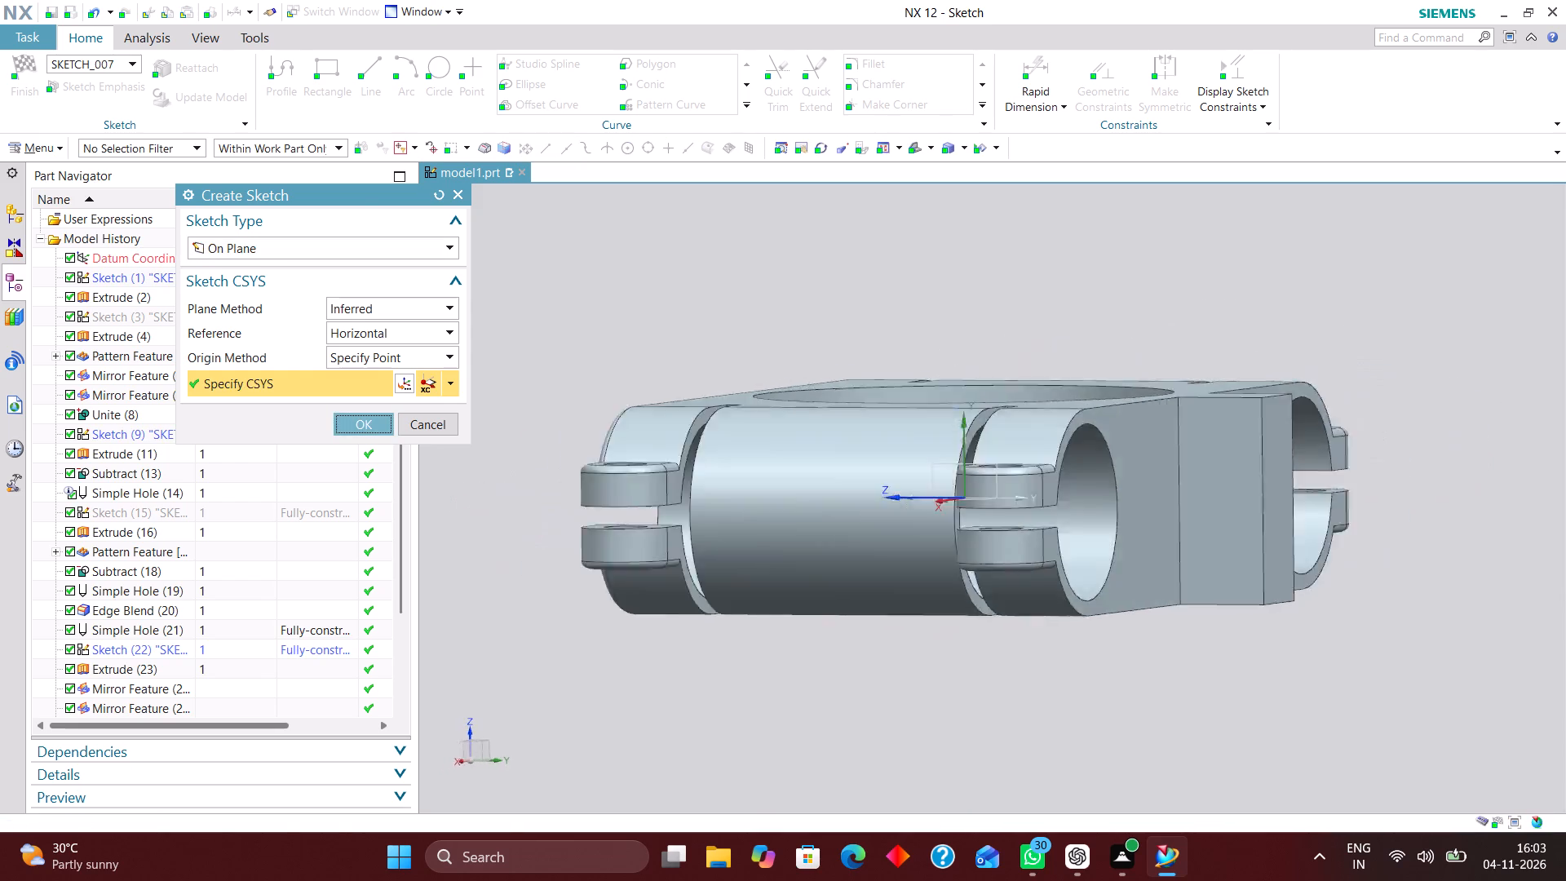
middle_drag(1338, 348, 1113, 356)
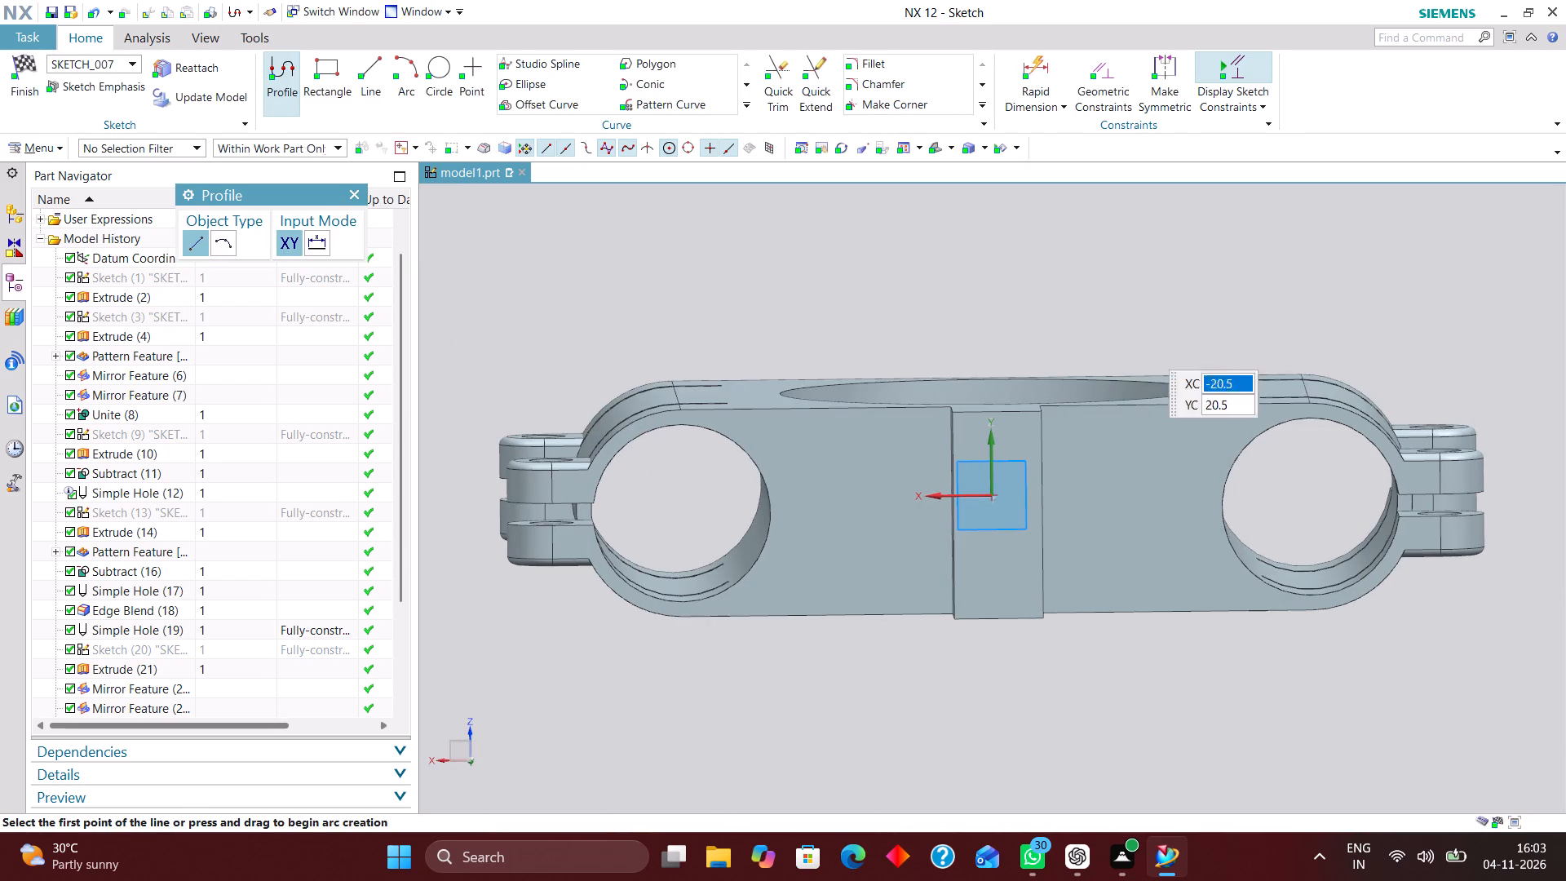
right_drag(1333, 302, 1073, 303)
scroll(1083, 517, up, 3)
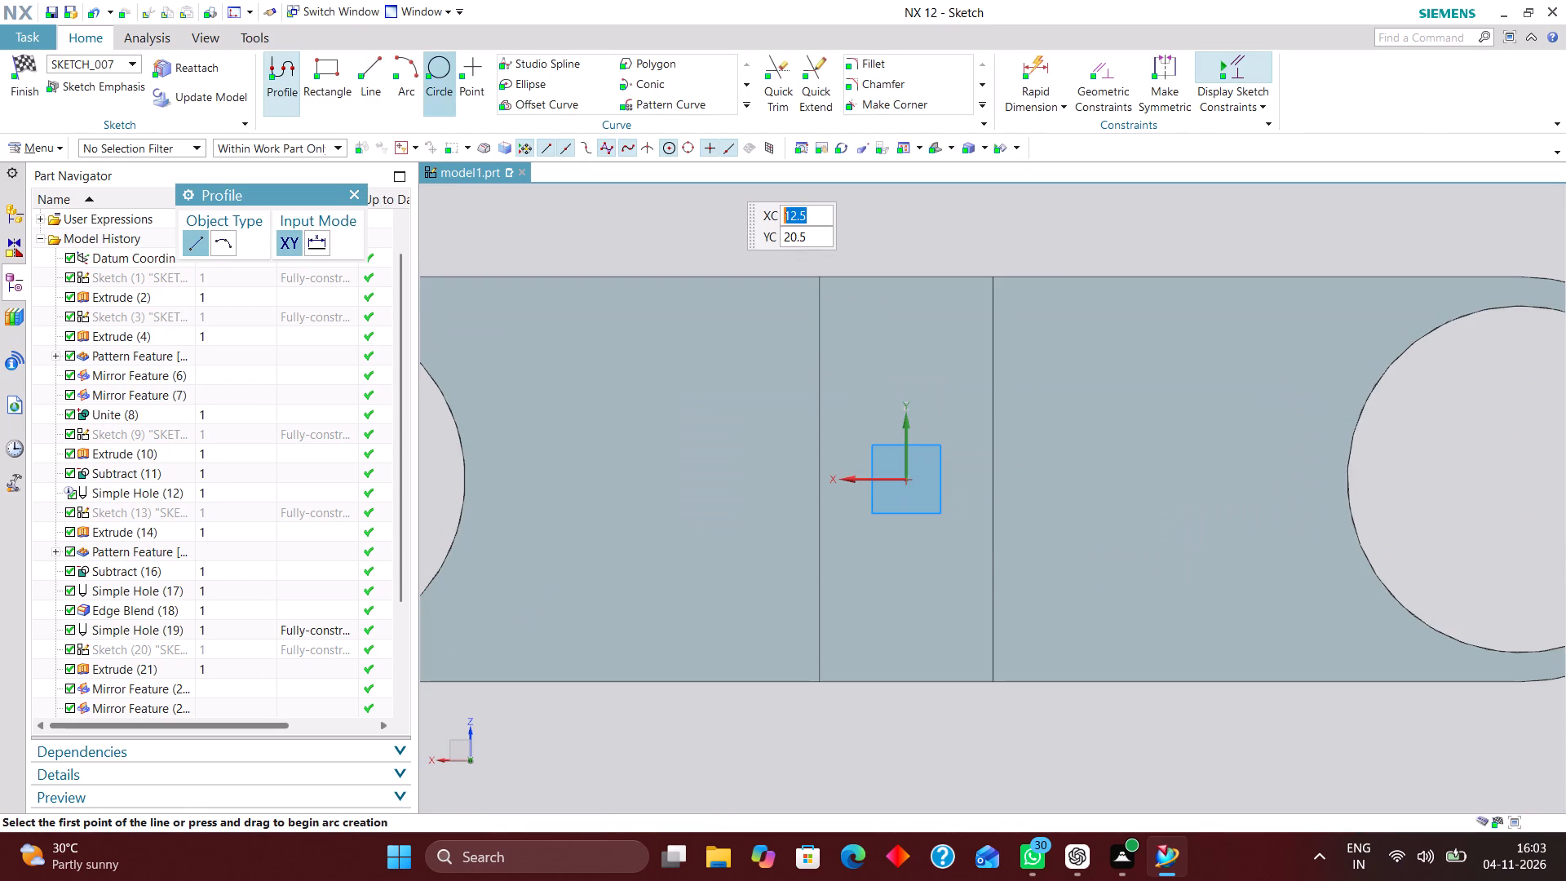
click(442, 74)
click(1146, 476)
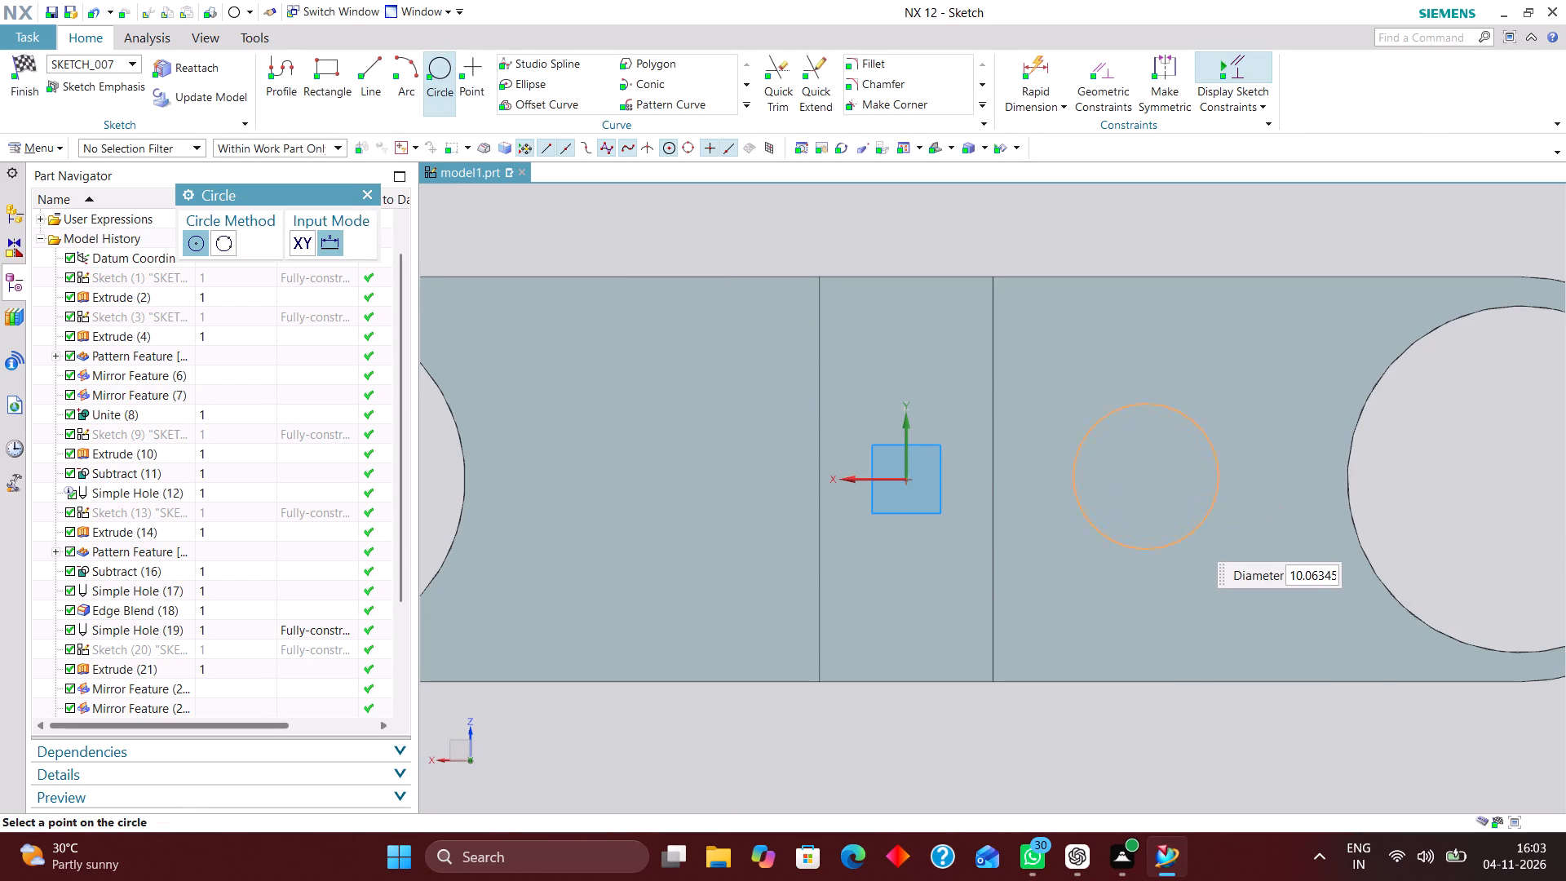
click(1195, 540)
Dimension the distance from the sketch's Y axis to the circle's outer edge as 58/2.
click(1046, 72)
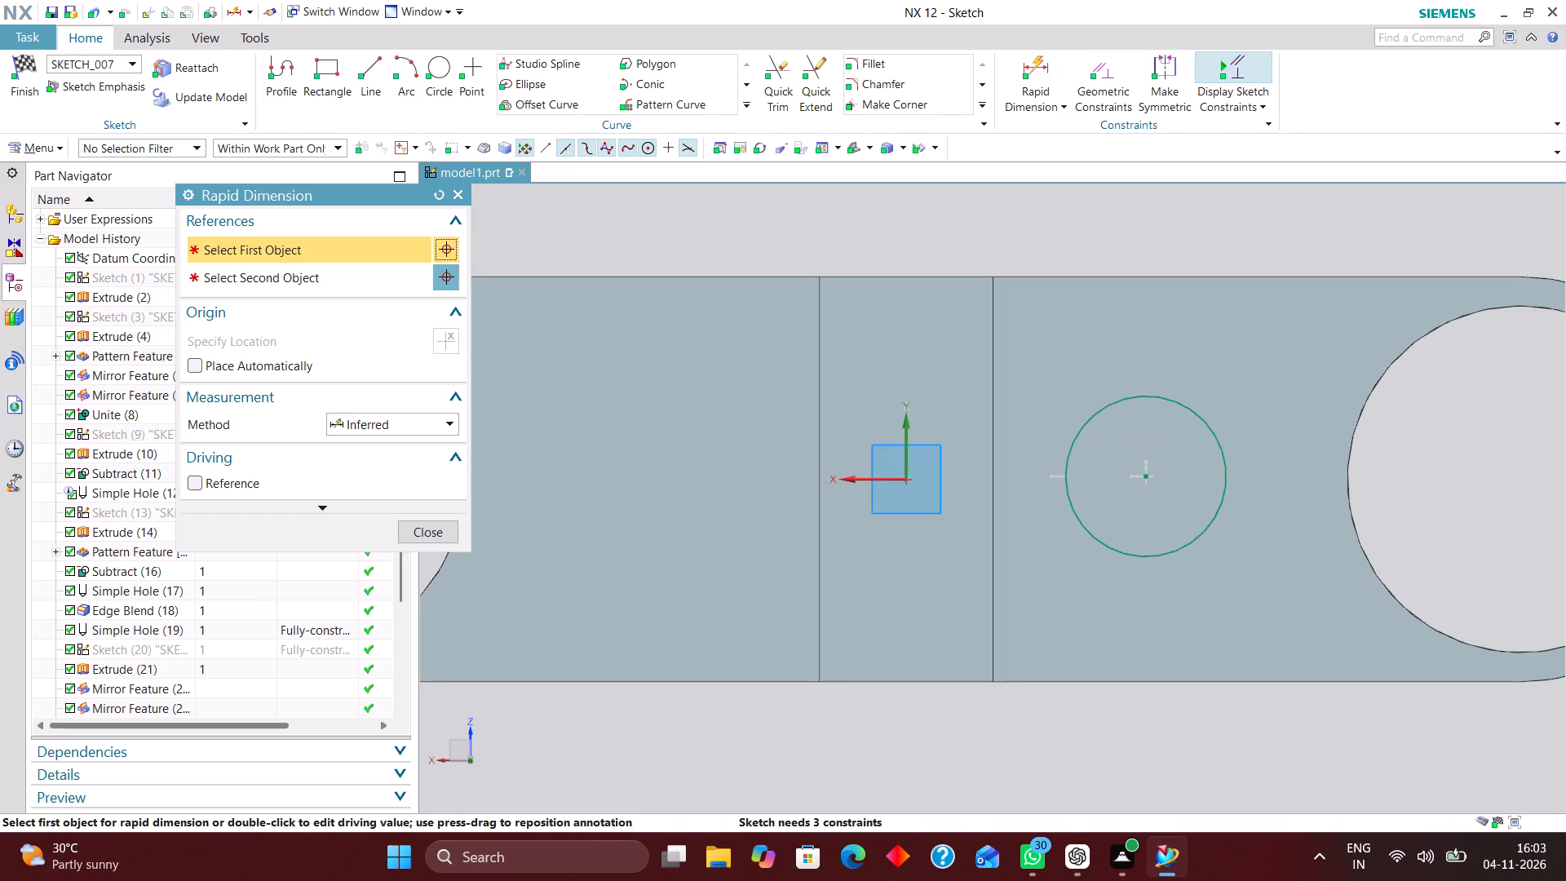
click(905, 433)
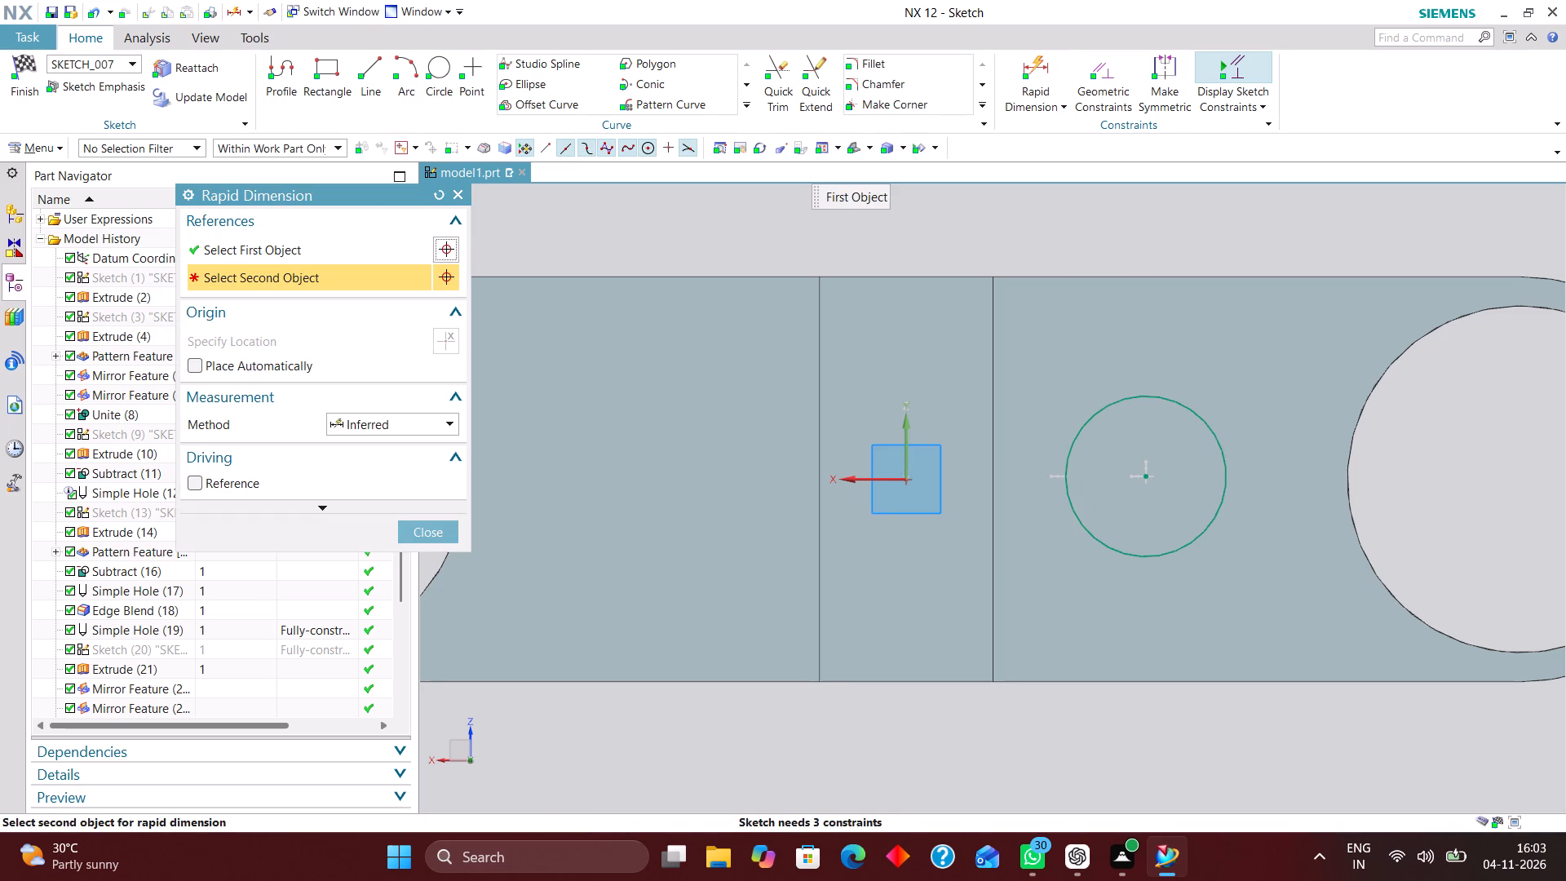
click(1228, 474)
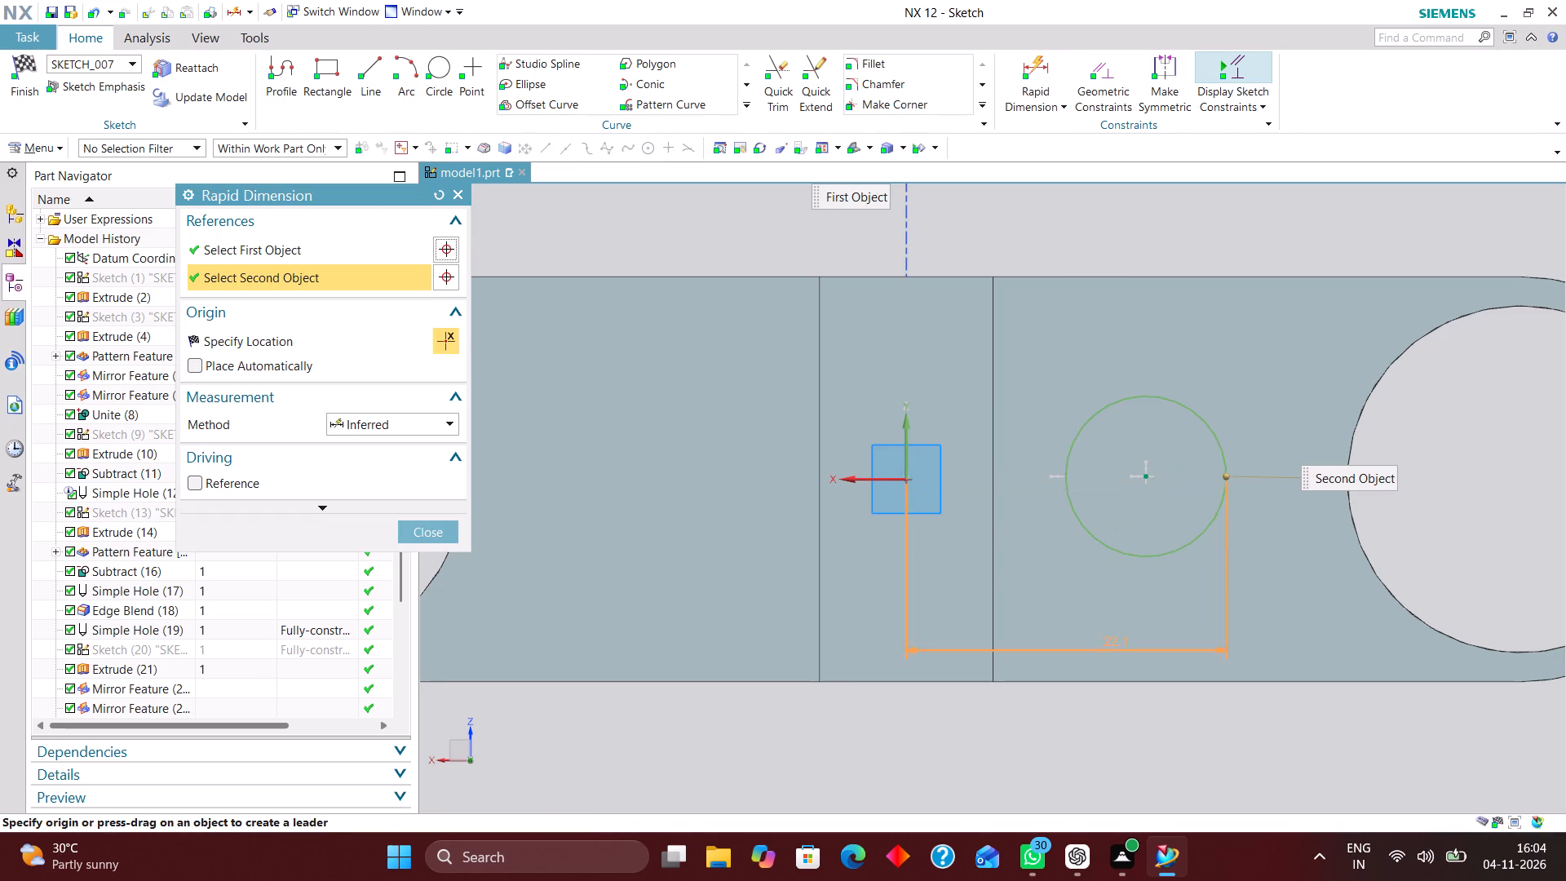
scroll(1093, 556, down, 2)
click(1079, 250)
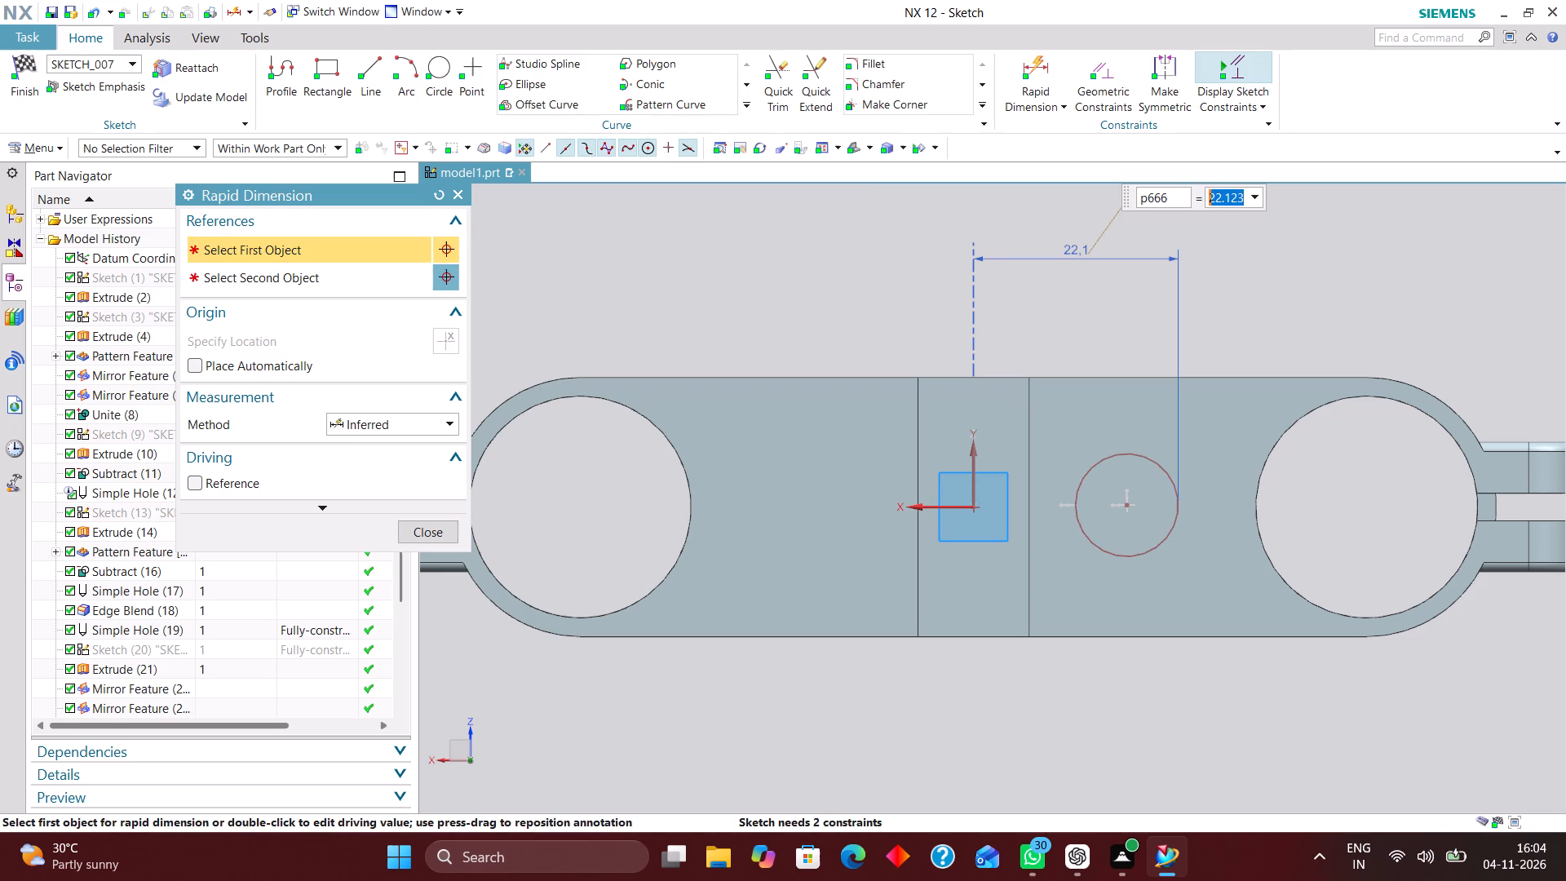
text(58)
key(slash)
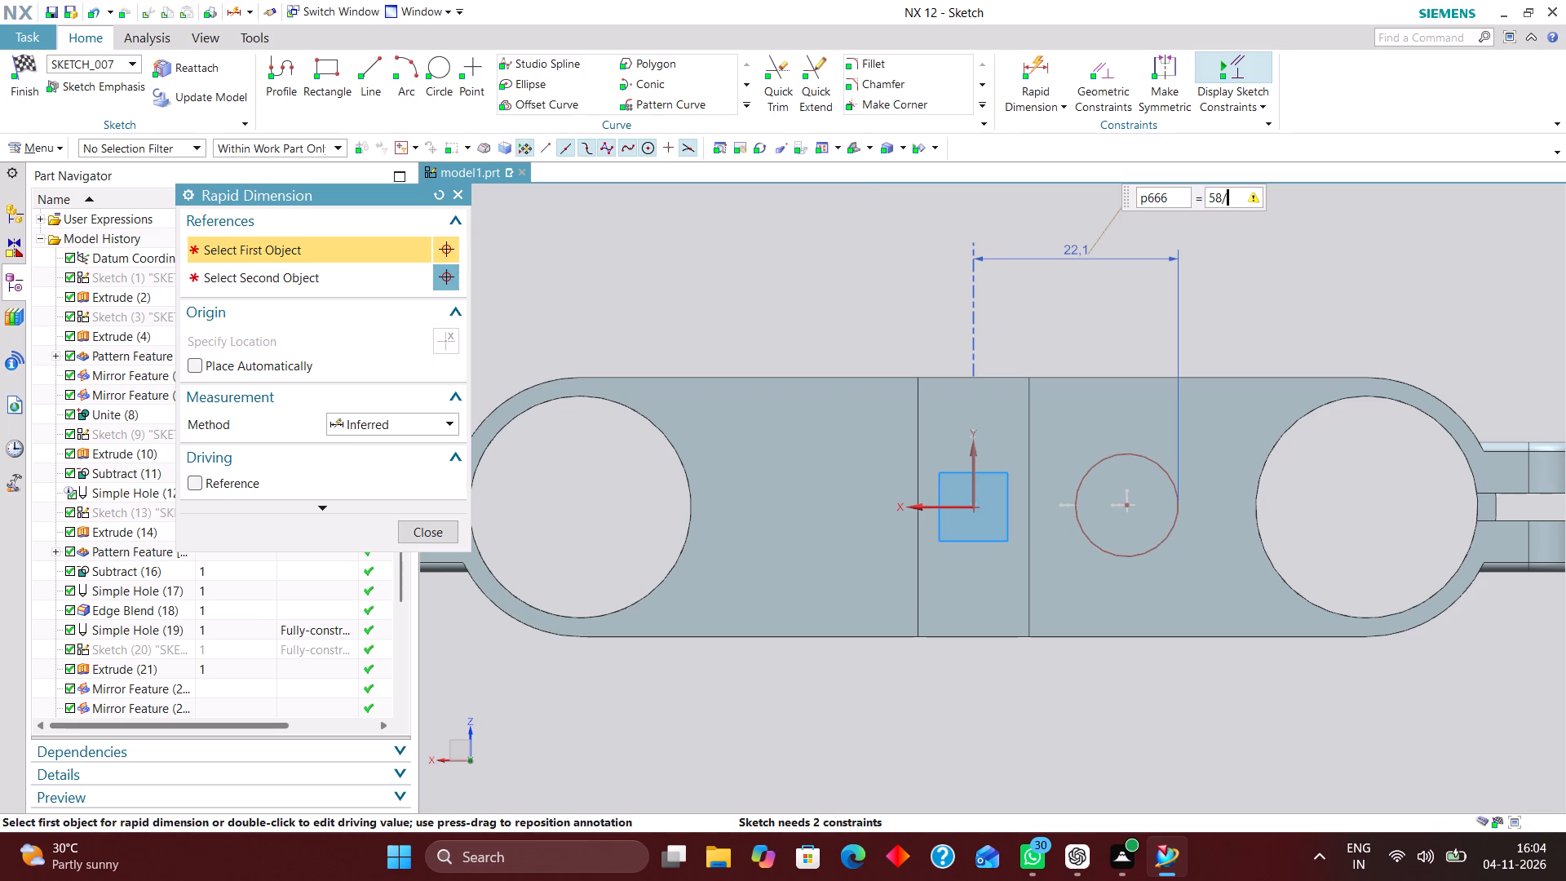
key(2)
key(Return)
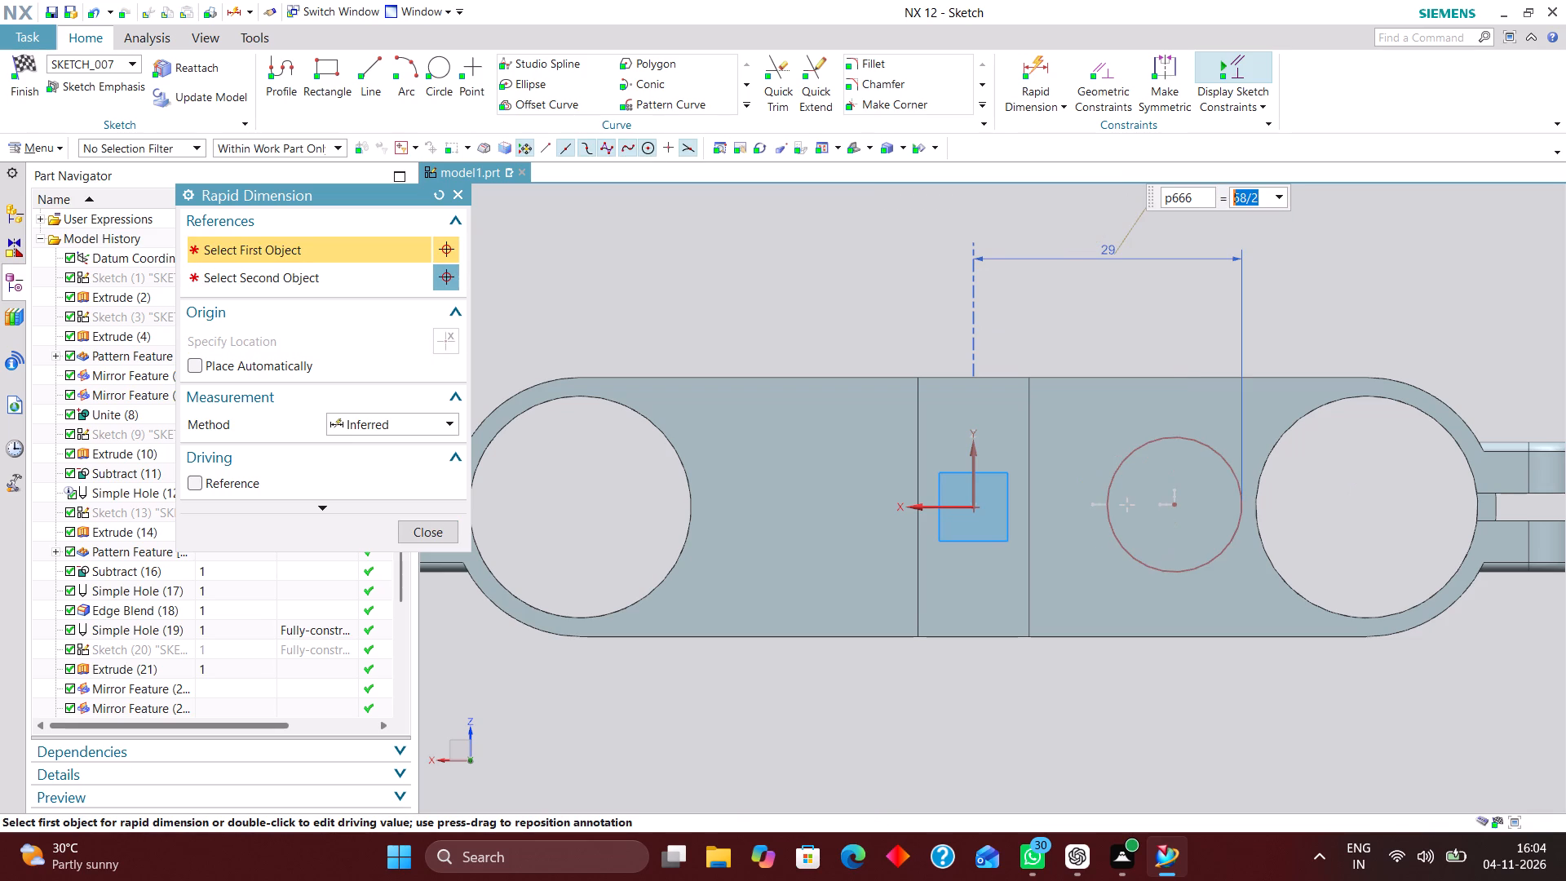
Constrain the circle's centre to lie on the sketch's X axis.
click(1103, 78)
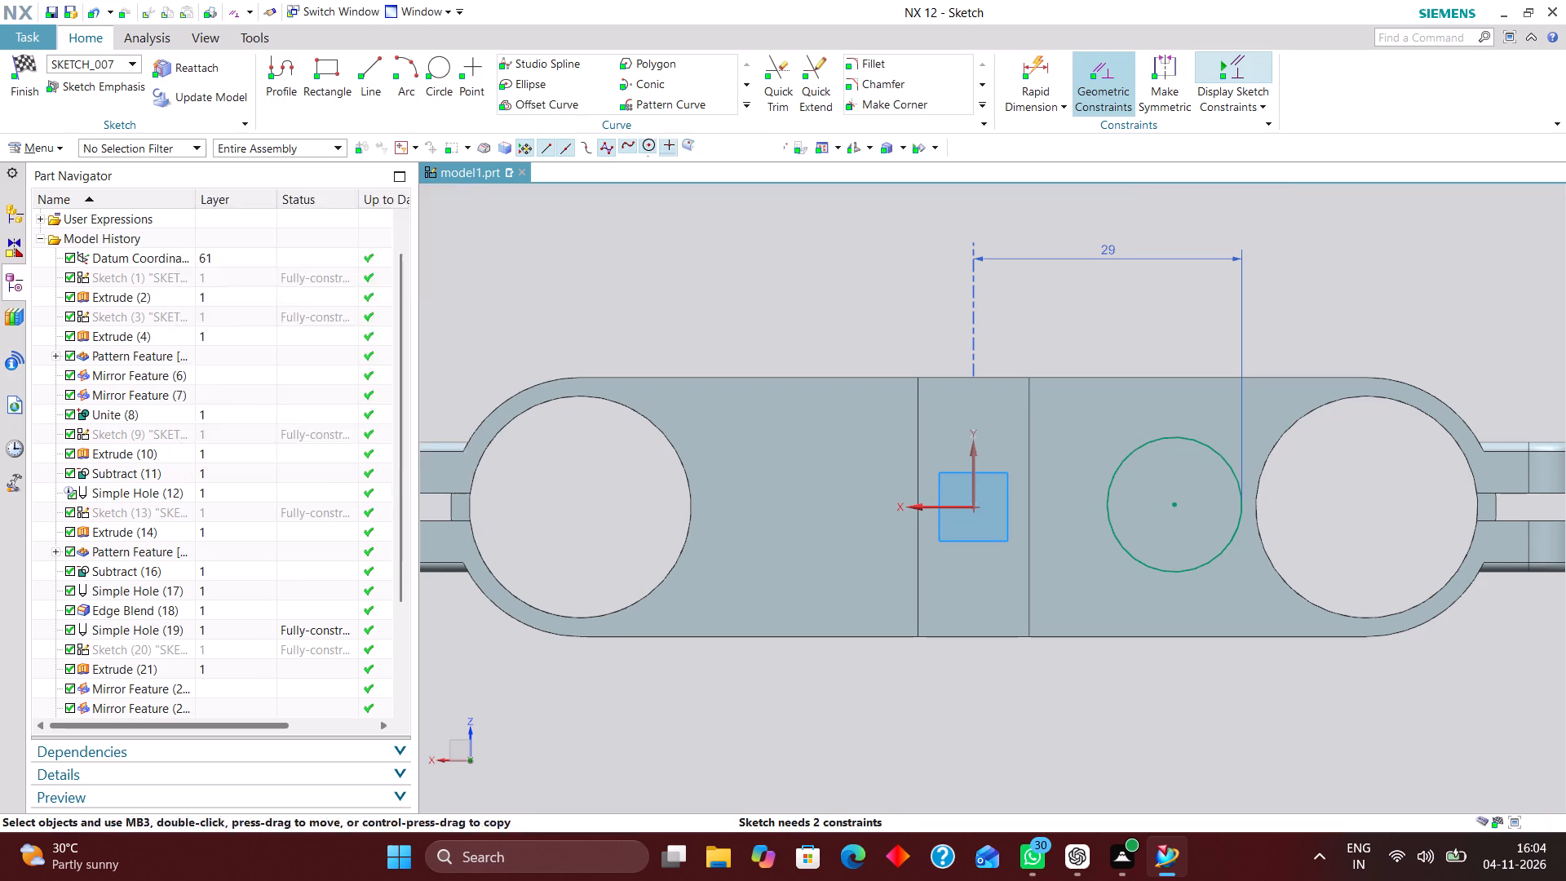
click(1178, 502)
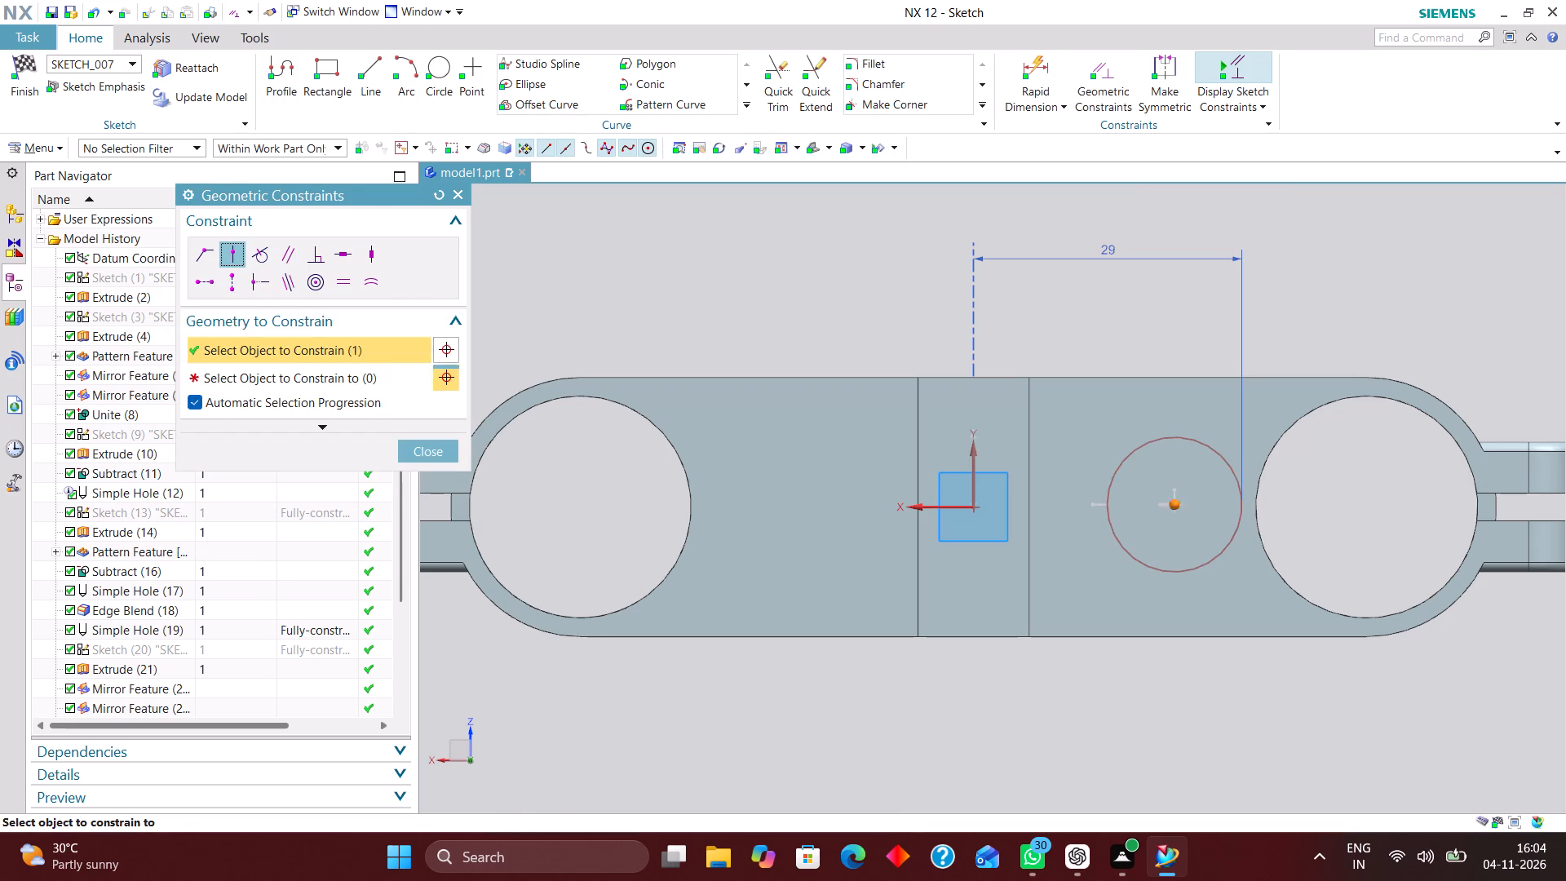
click(932, 505)
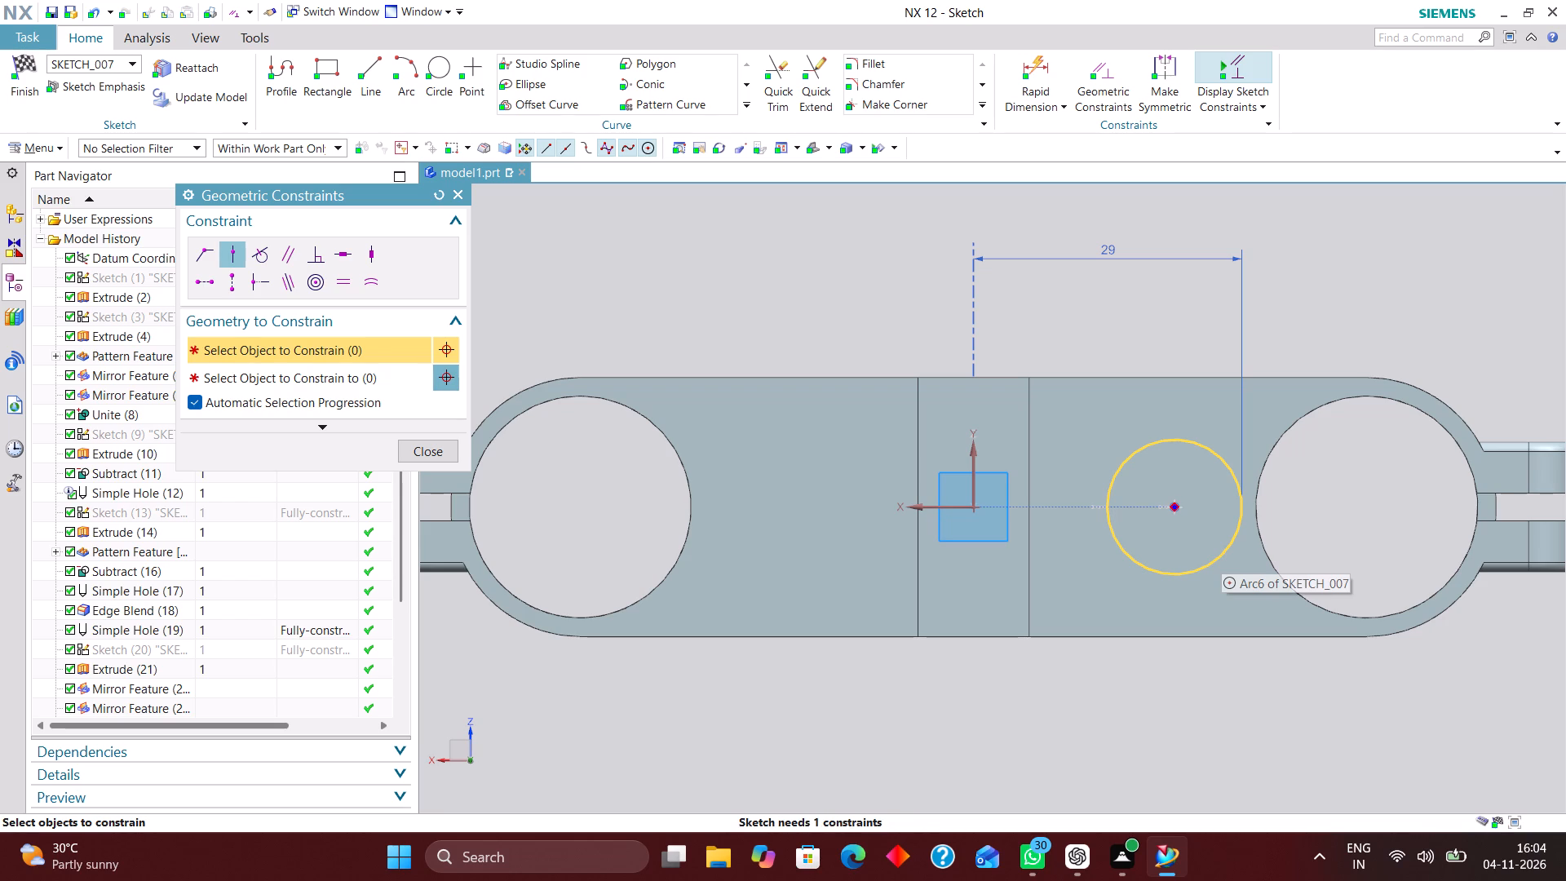
click(427, 450)
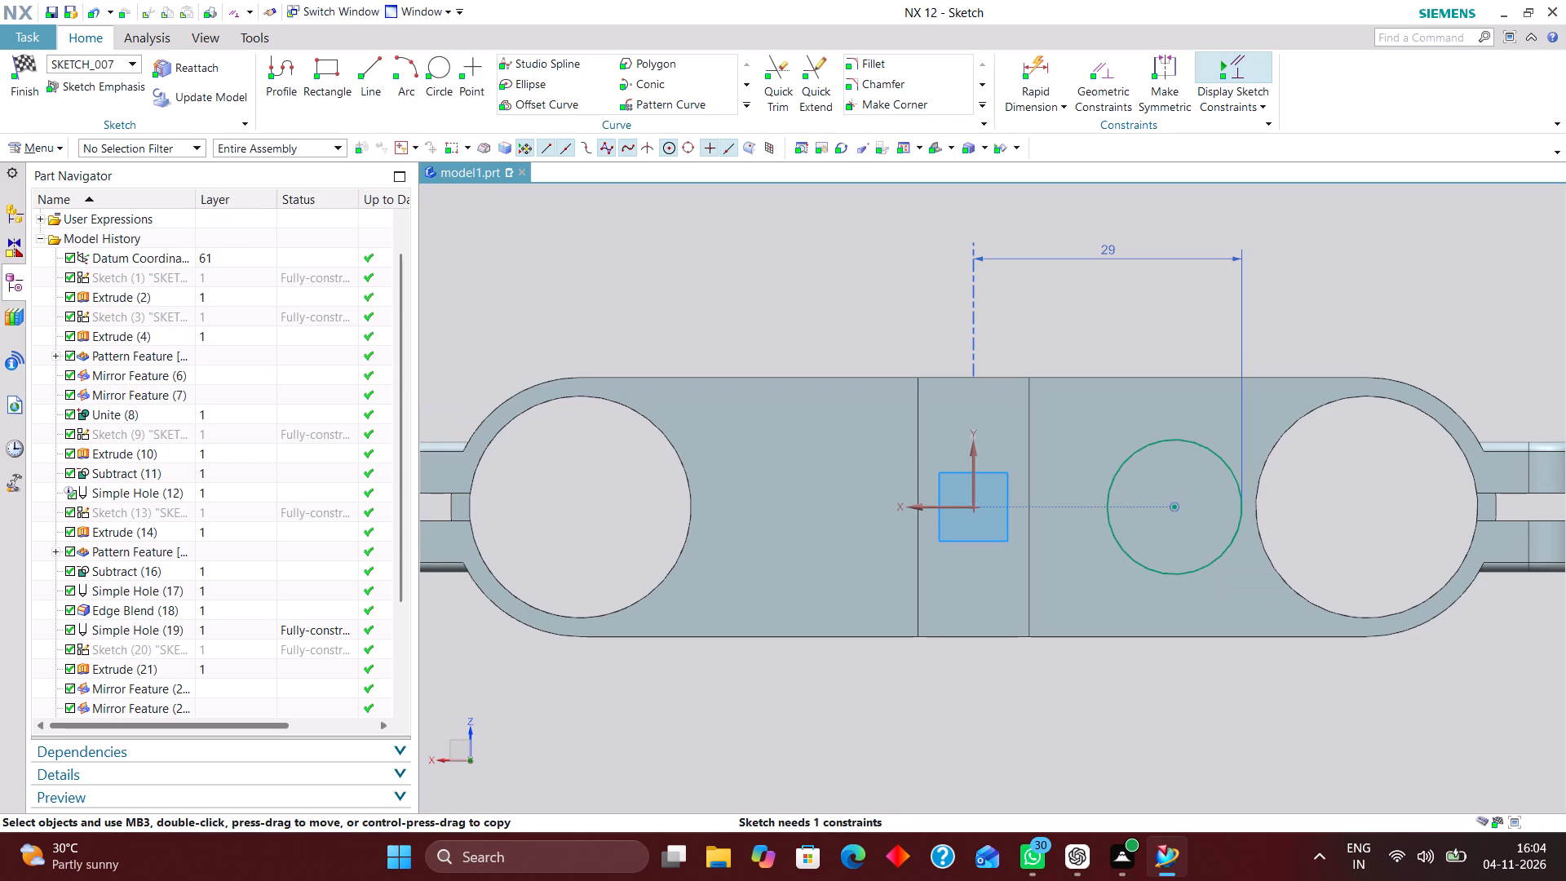
Add a radial dimension to the circle and set its radius to 10 mm.
click(1046, 61)
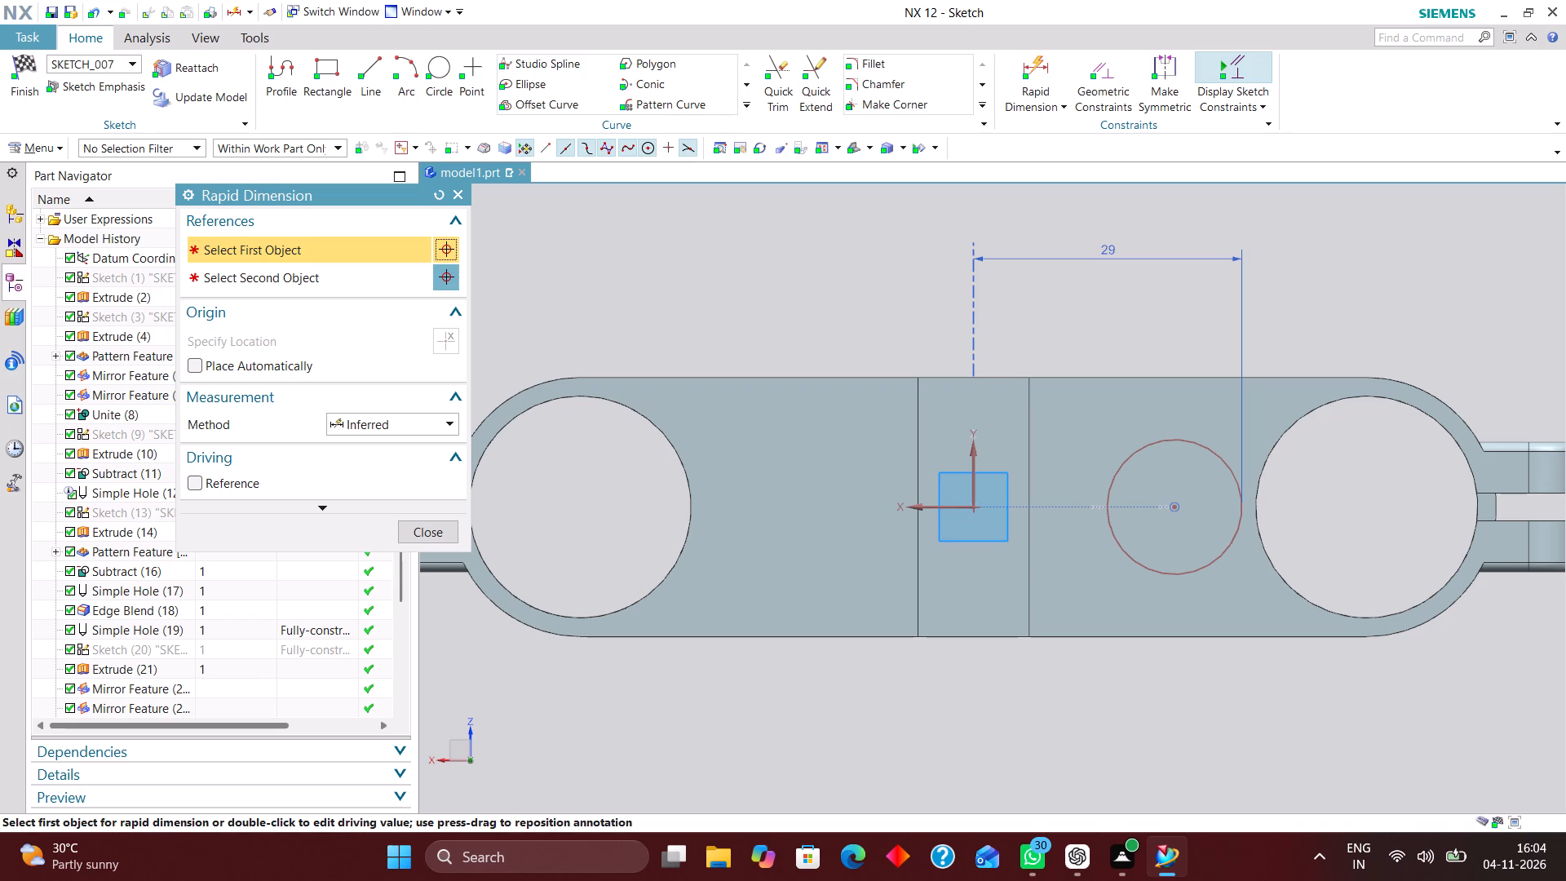
click(437, 424)
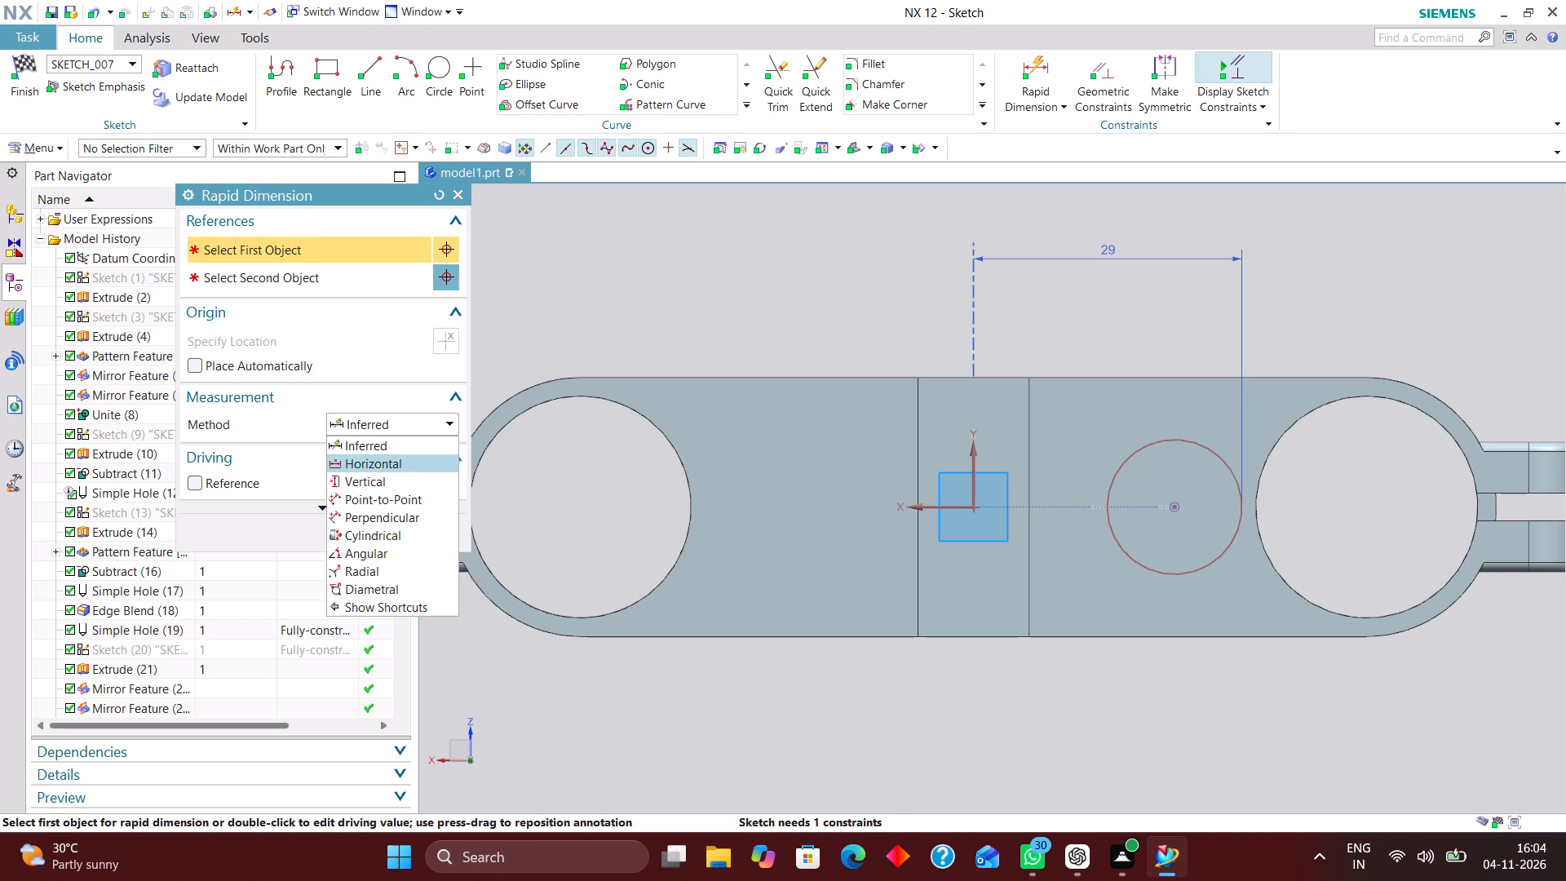
click(394, 569)
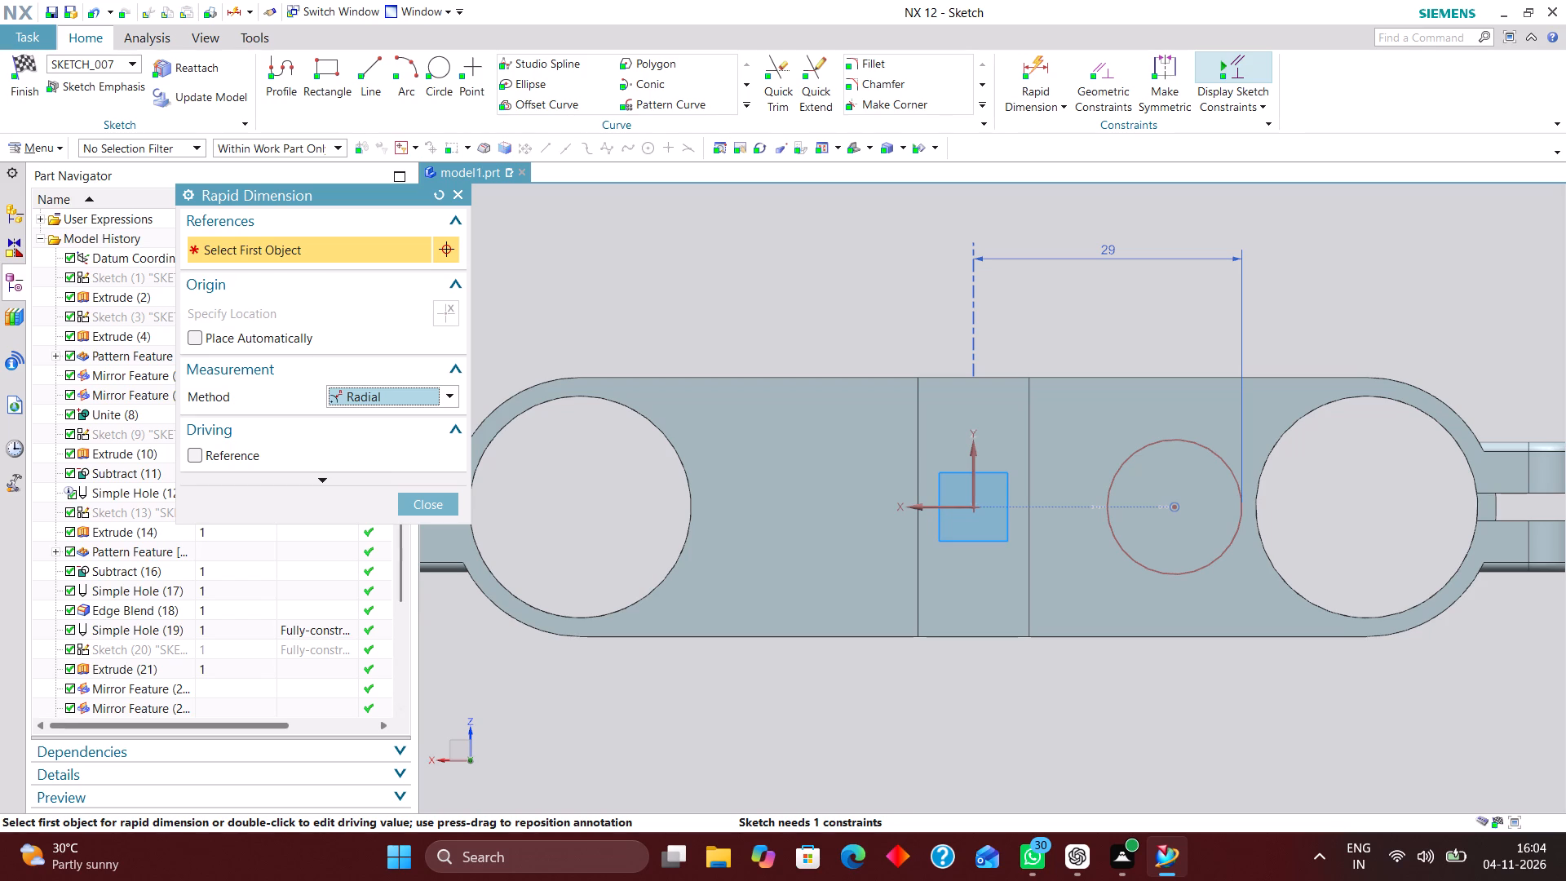
click(1210, 564)
click(1259, 718)
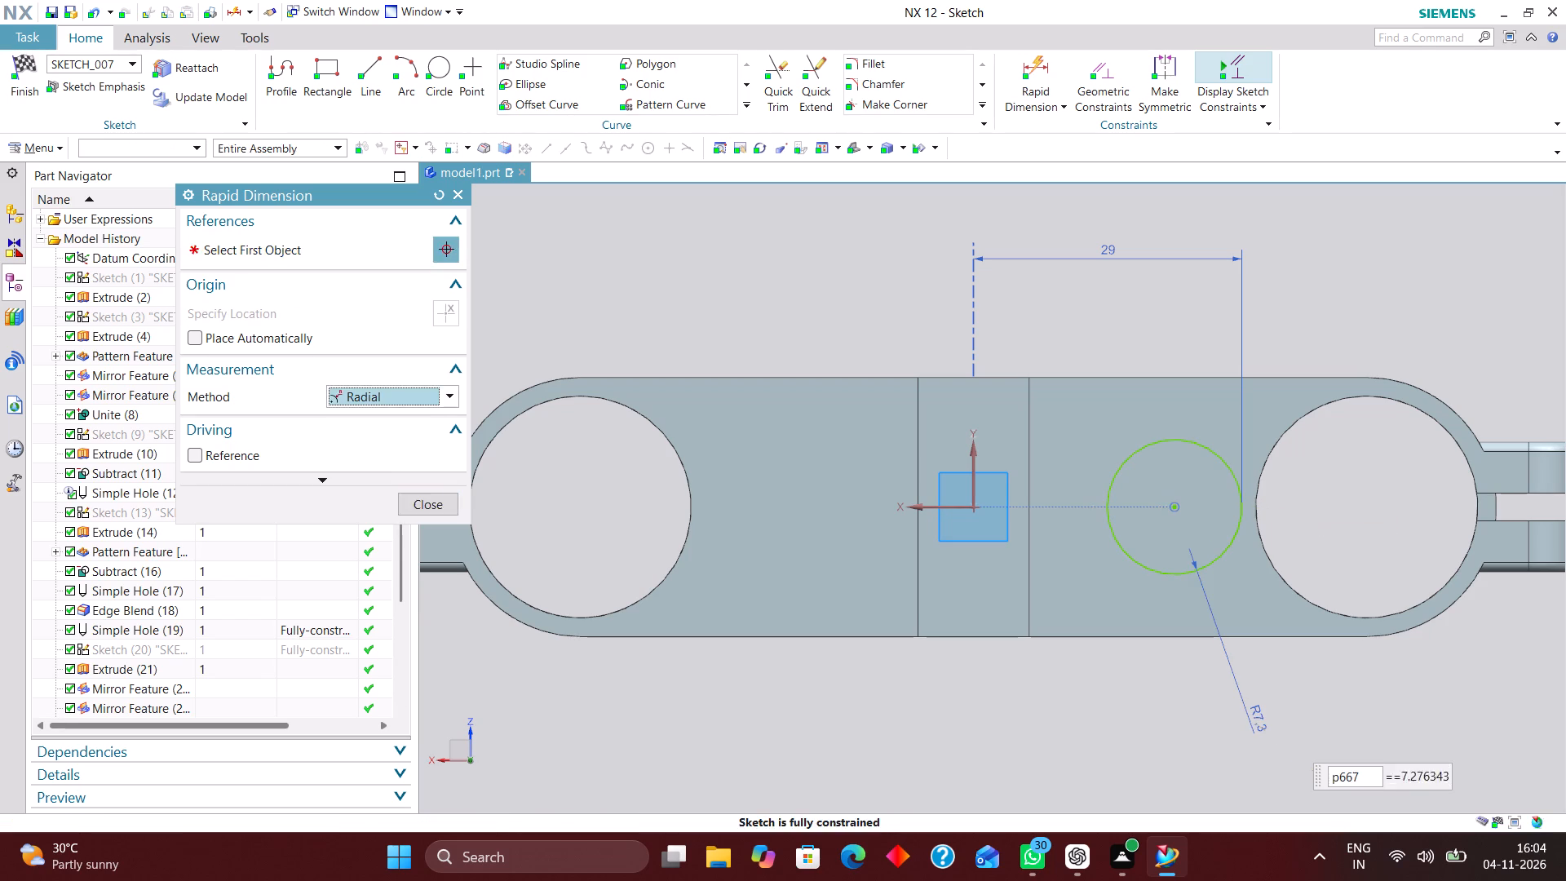
key(1)
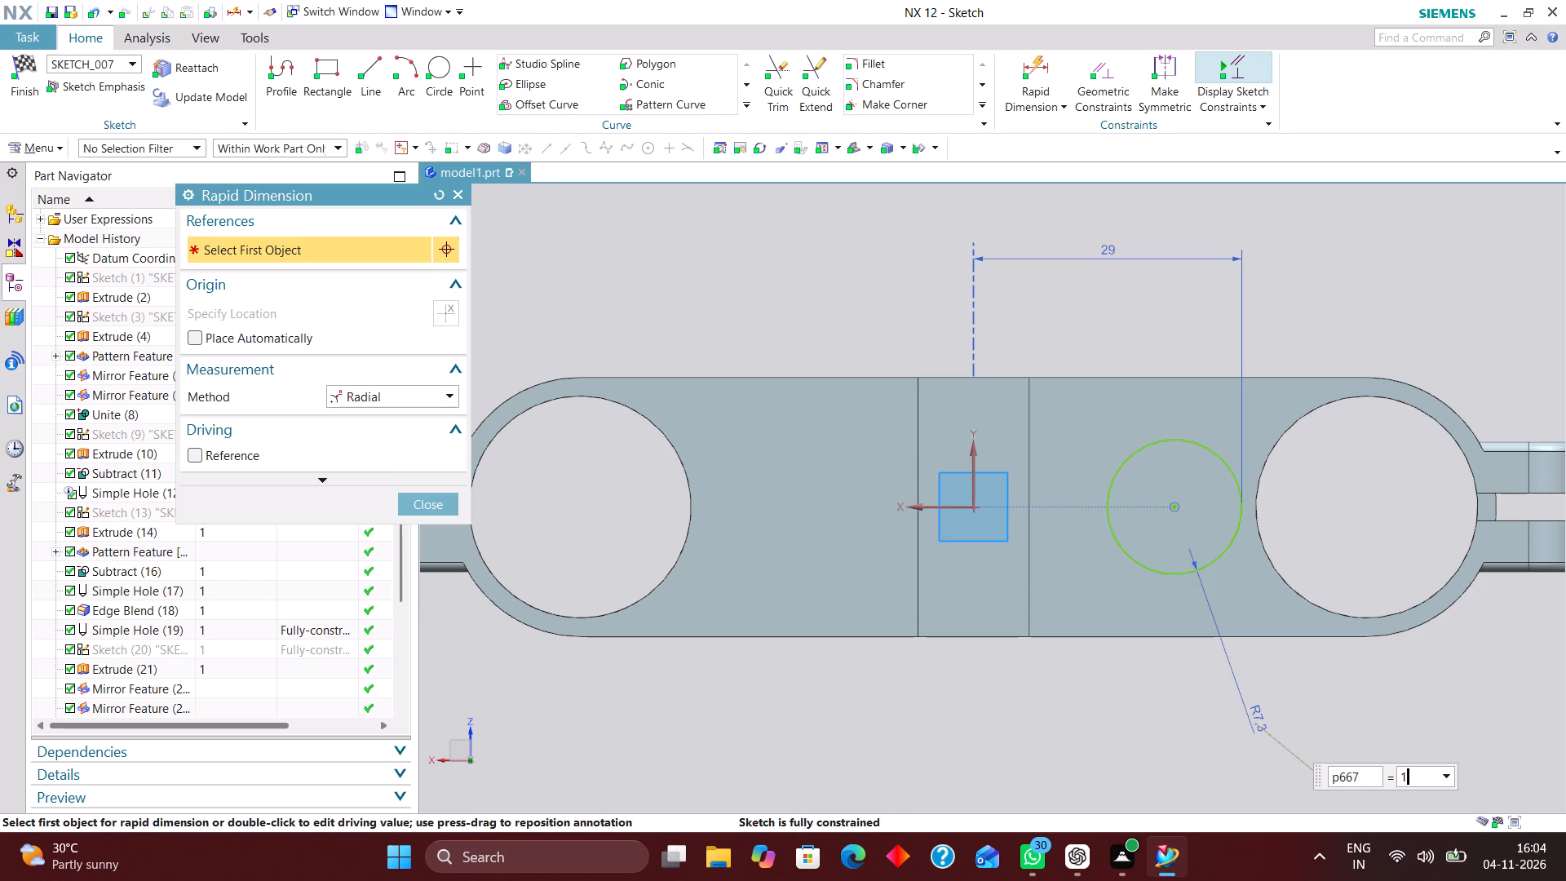
key(0)
key(Return)
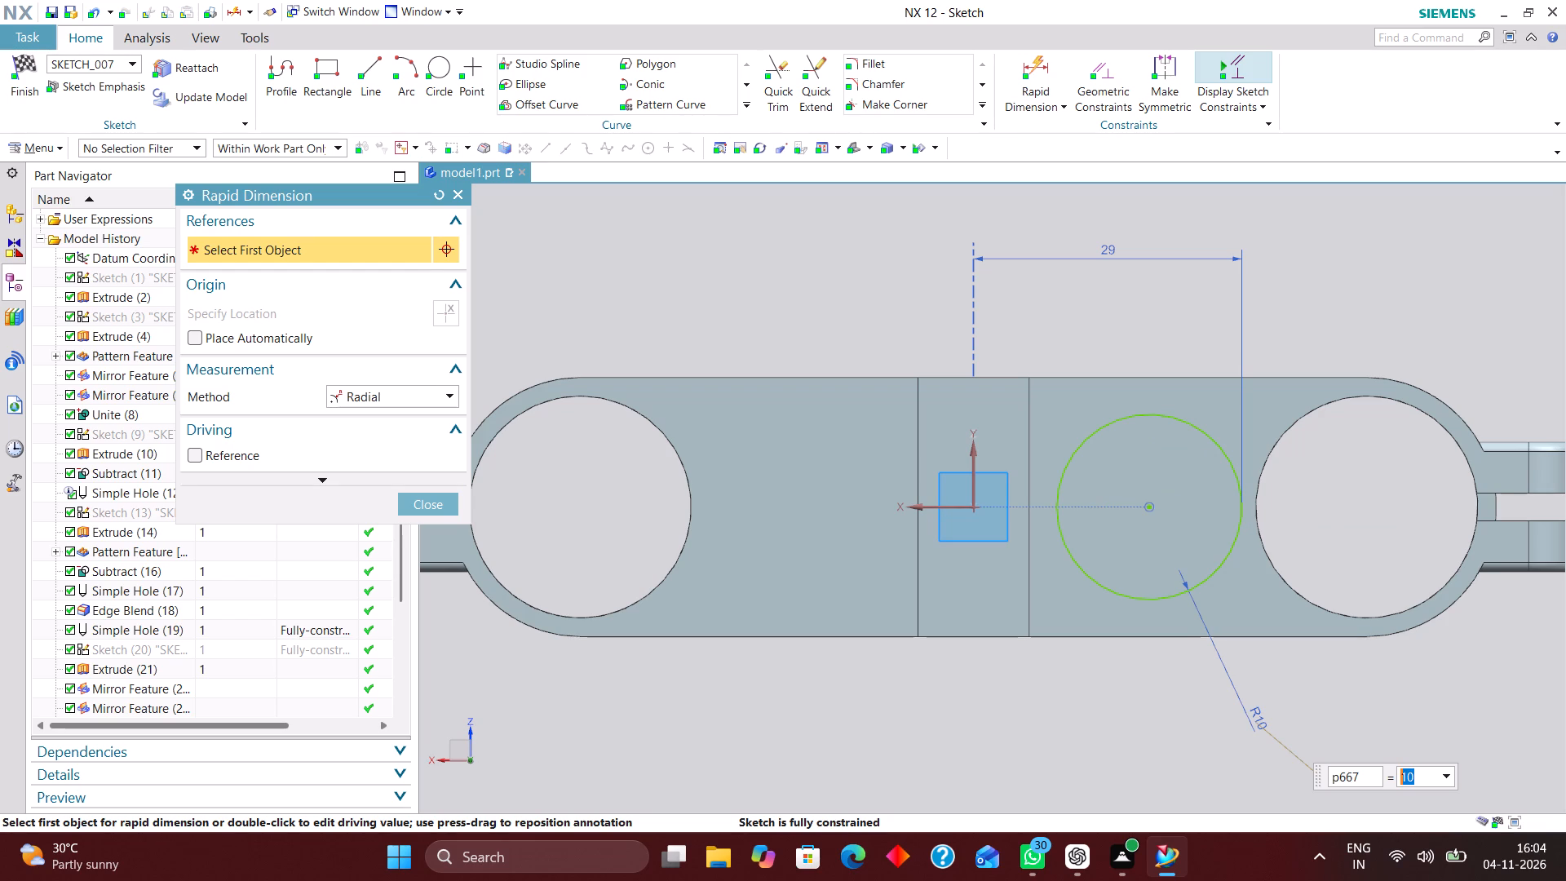
click(418, 500)
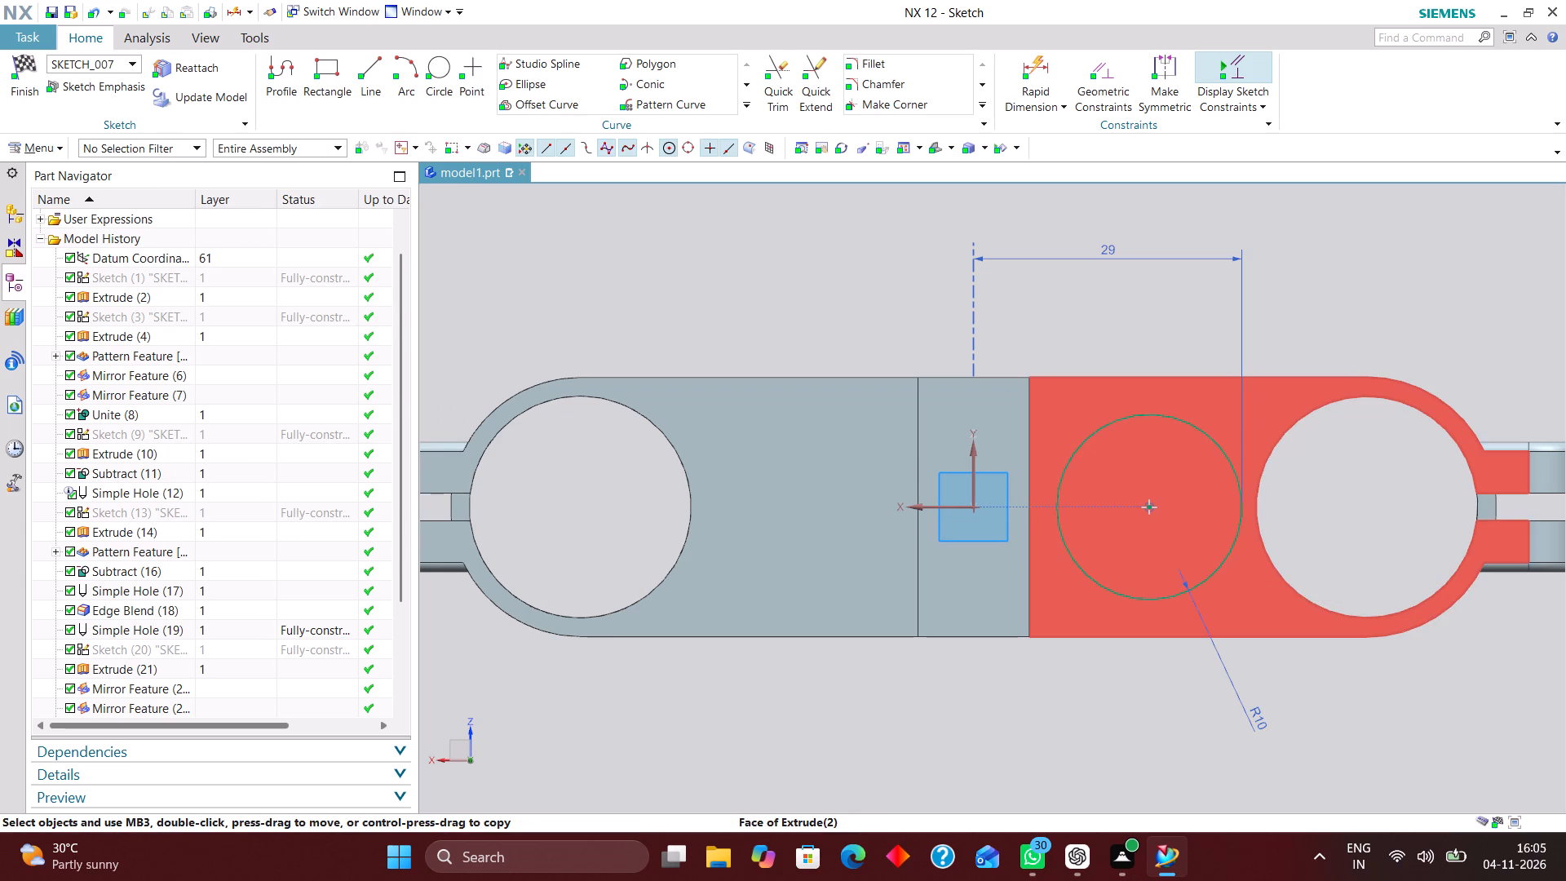
Sketch a vertical line at about X -4.5 mm, between the sketch's Y axis and the circle.
click(366, 77)
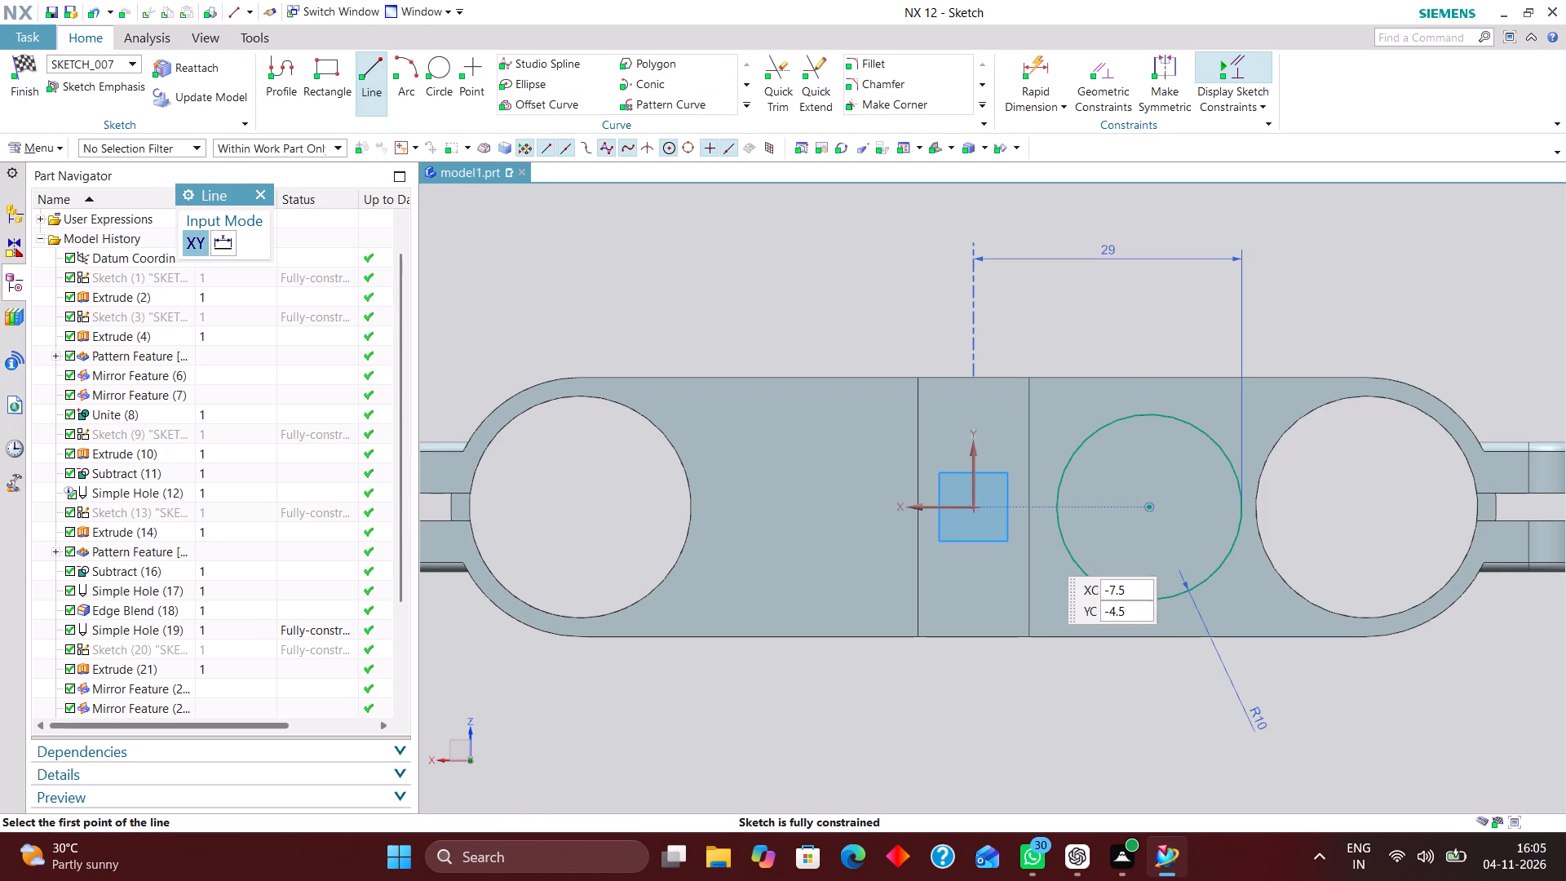
scroll(1043, 538, up, 5)
scroll(1031, 531, down, 3)
click(990, 358)
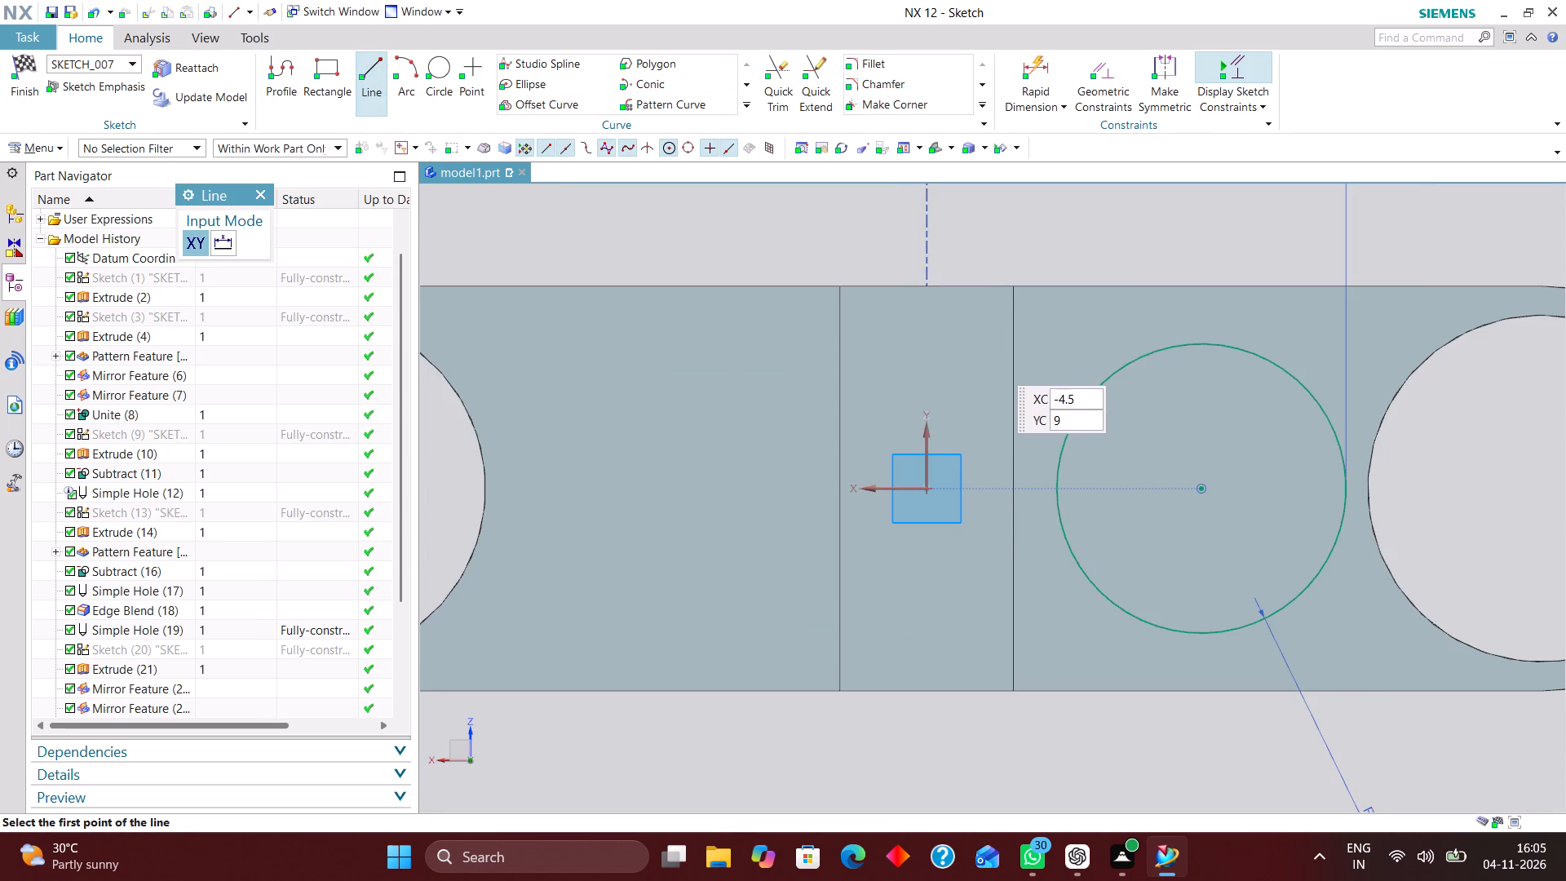
click(1002, 625)
Dimension the vertical line's distance from the sketch's Y axis with the Inferred method and set it to 6 mm.
click(1041, 60)
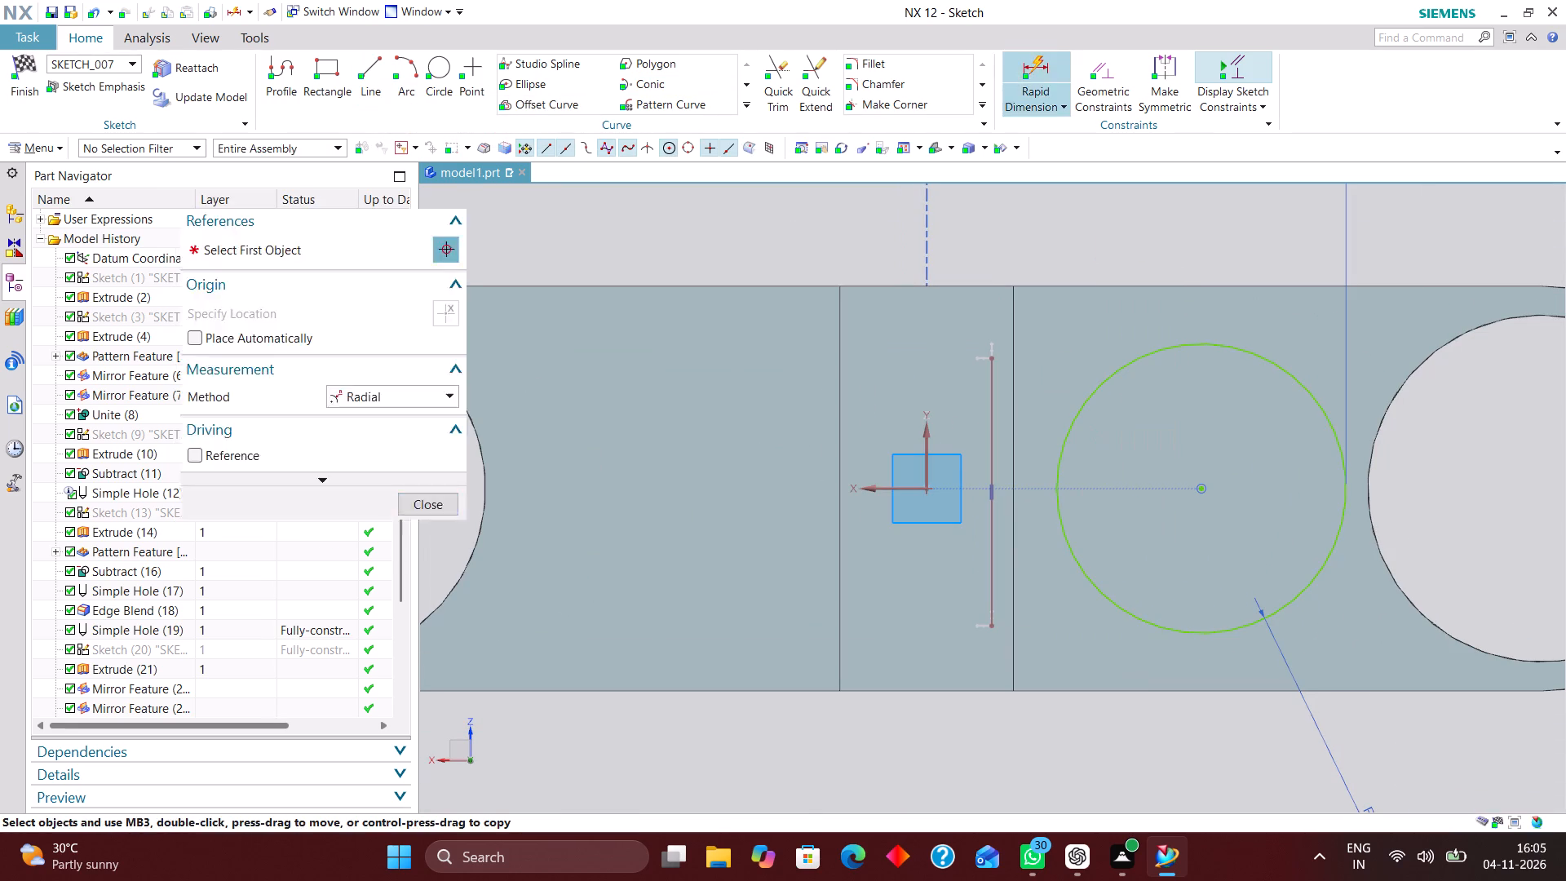
click(352, 403)
click(367, 419)
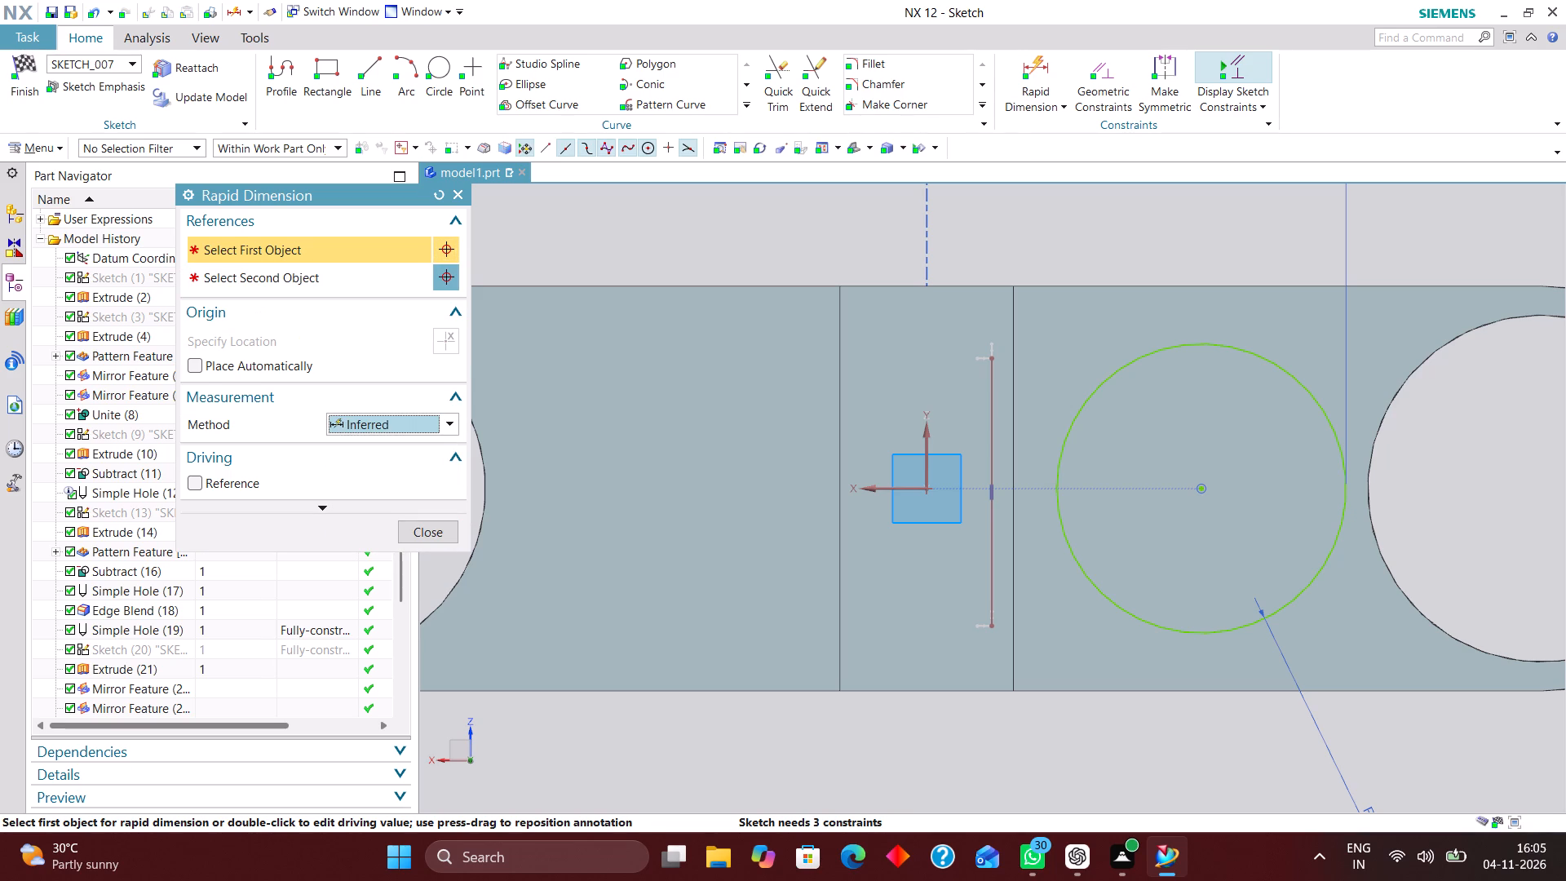
click(923, 451)
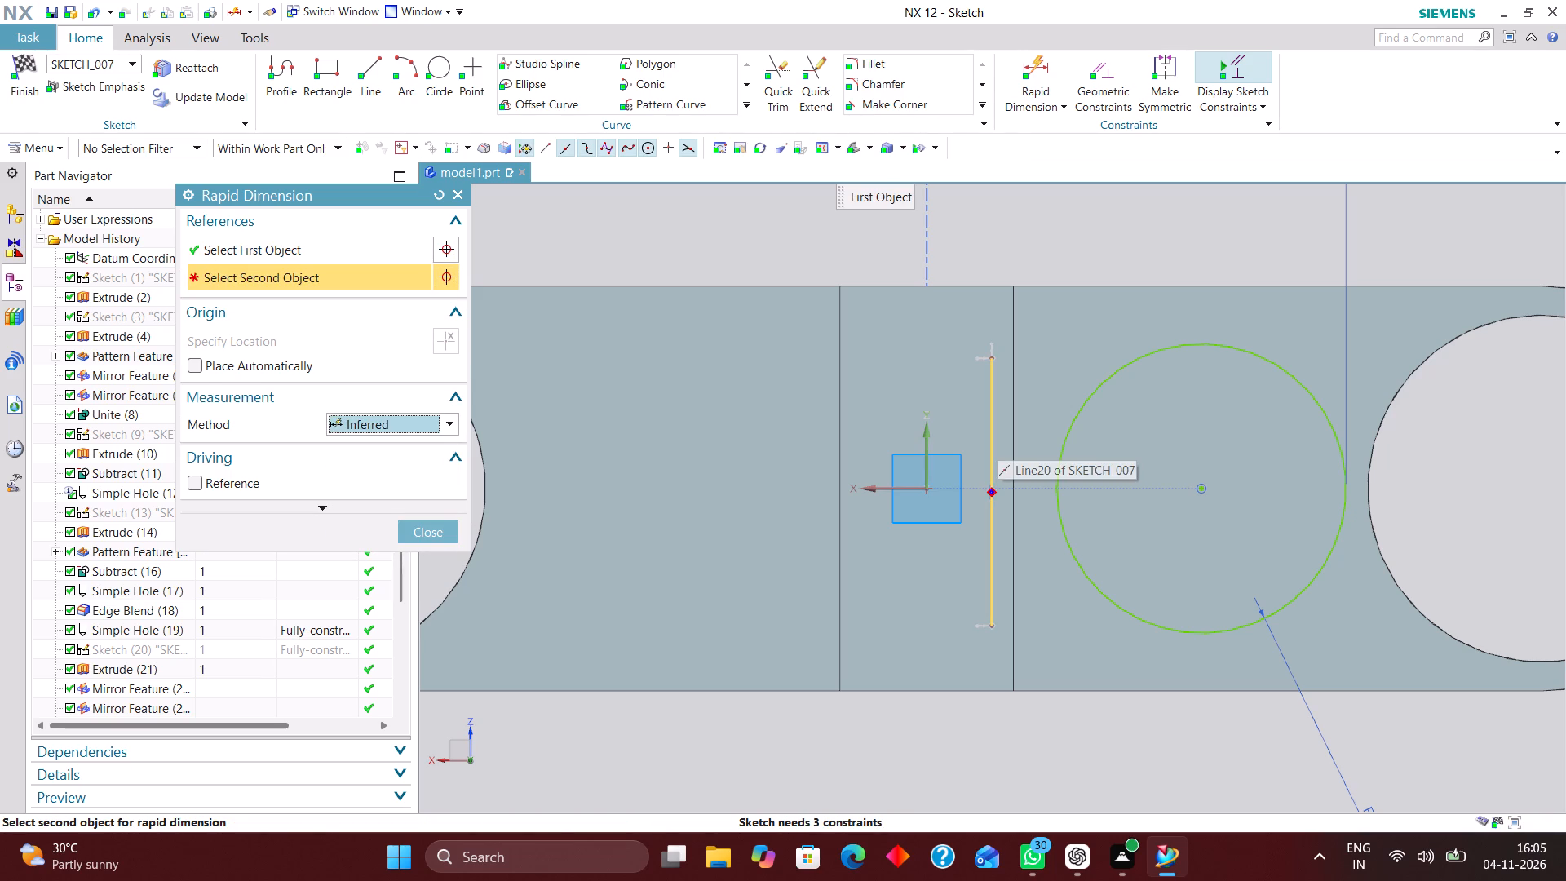
click(990, 438)
click(964, 779)
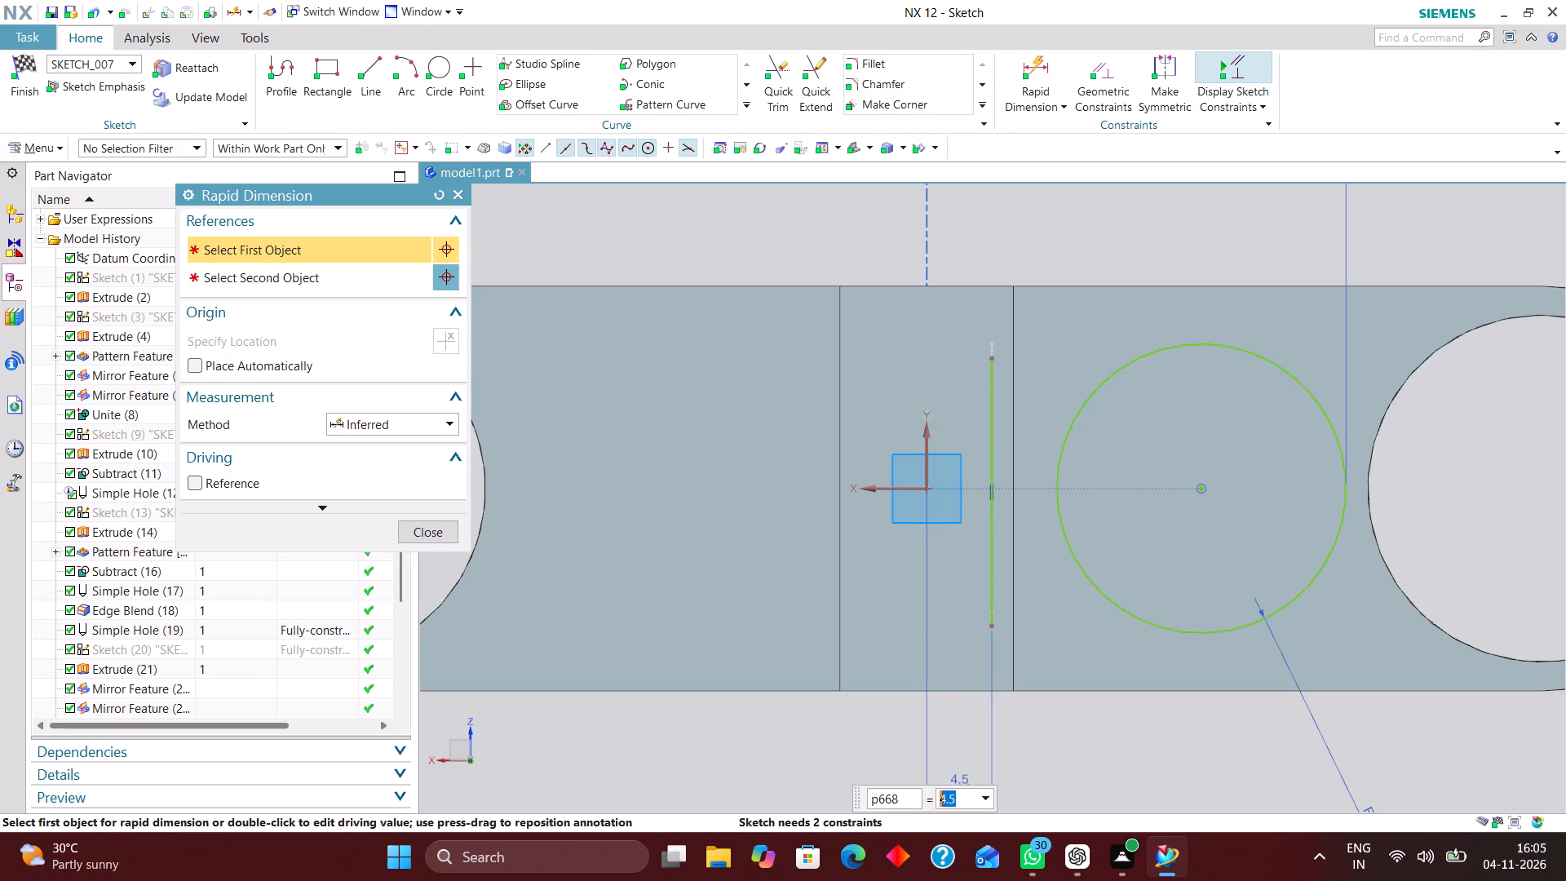
key(5)
key(Return)
key(6)
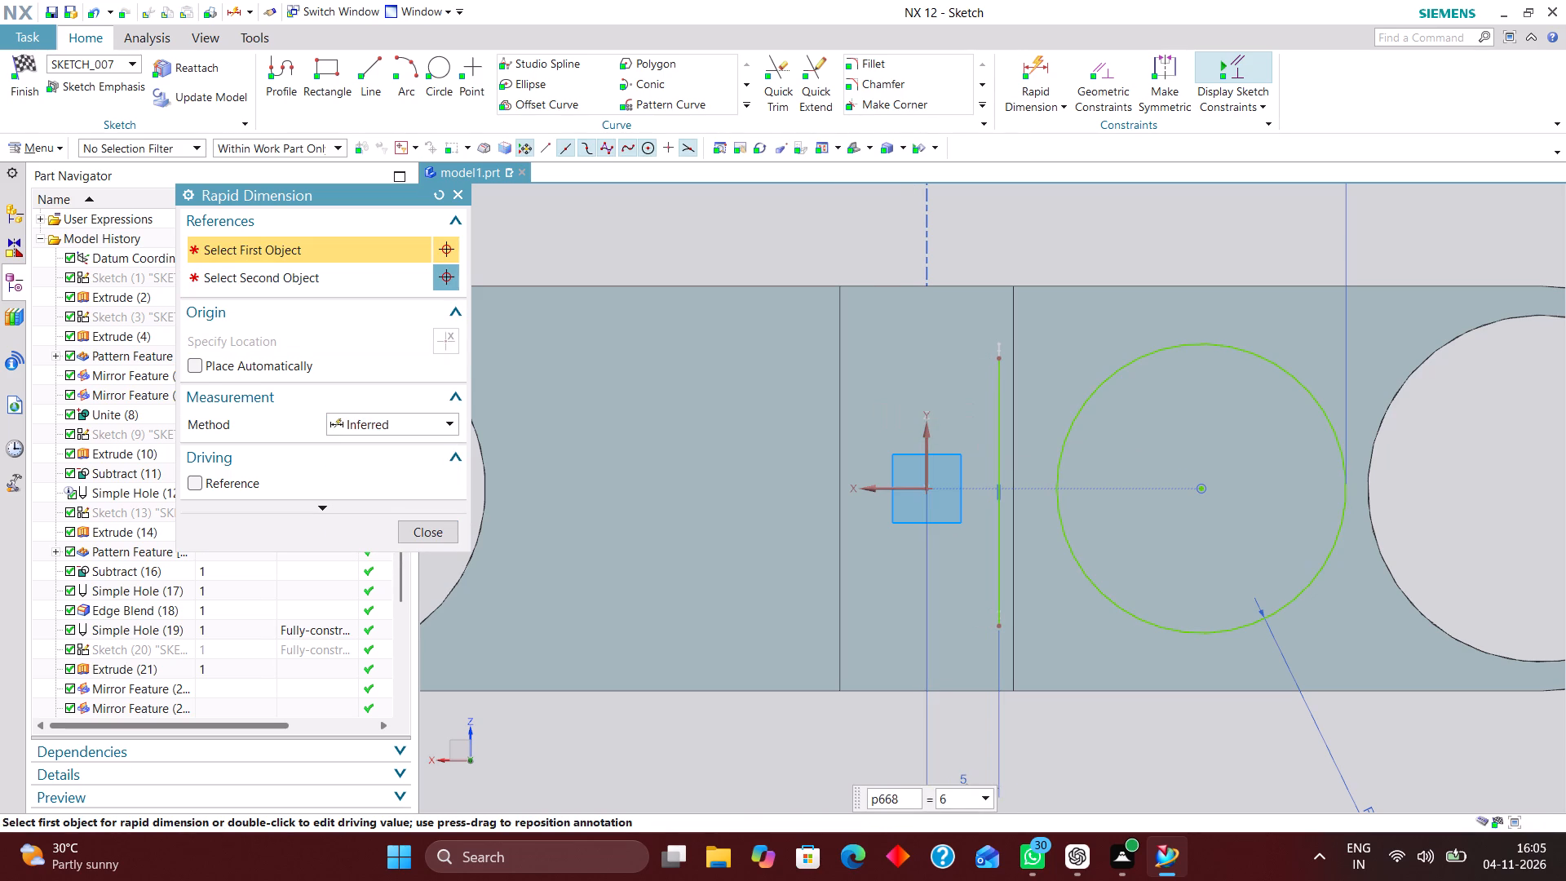
key(Return)
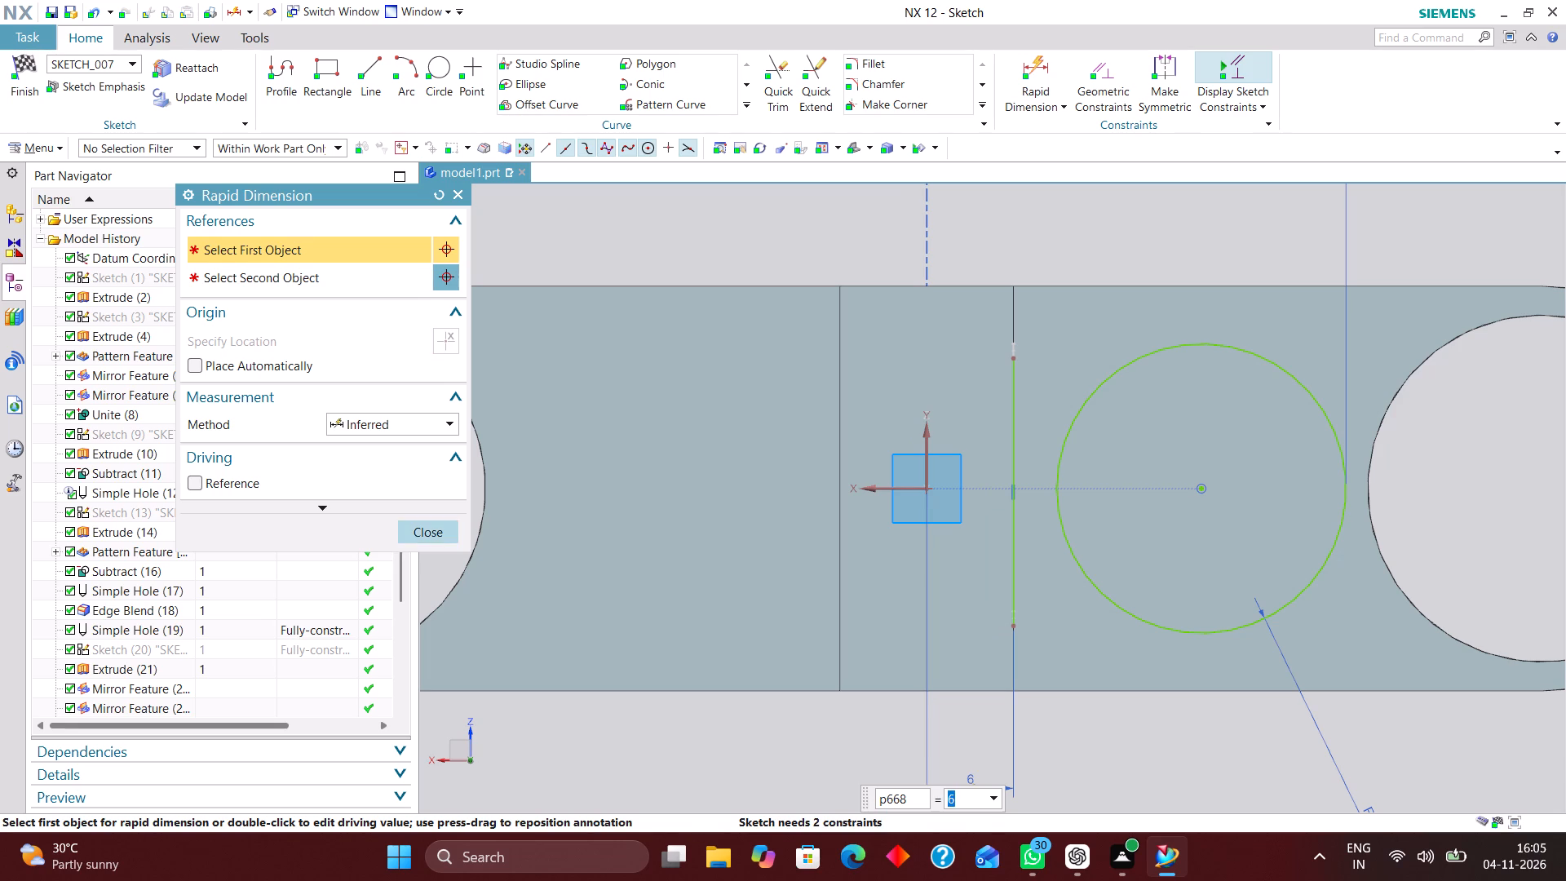
click(429, 525)
Sketch two horizontal lines, one just below and one just above the circle, both crossing past the vertical line's X position.
click(372, 71)
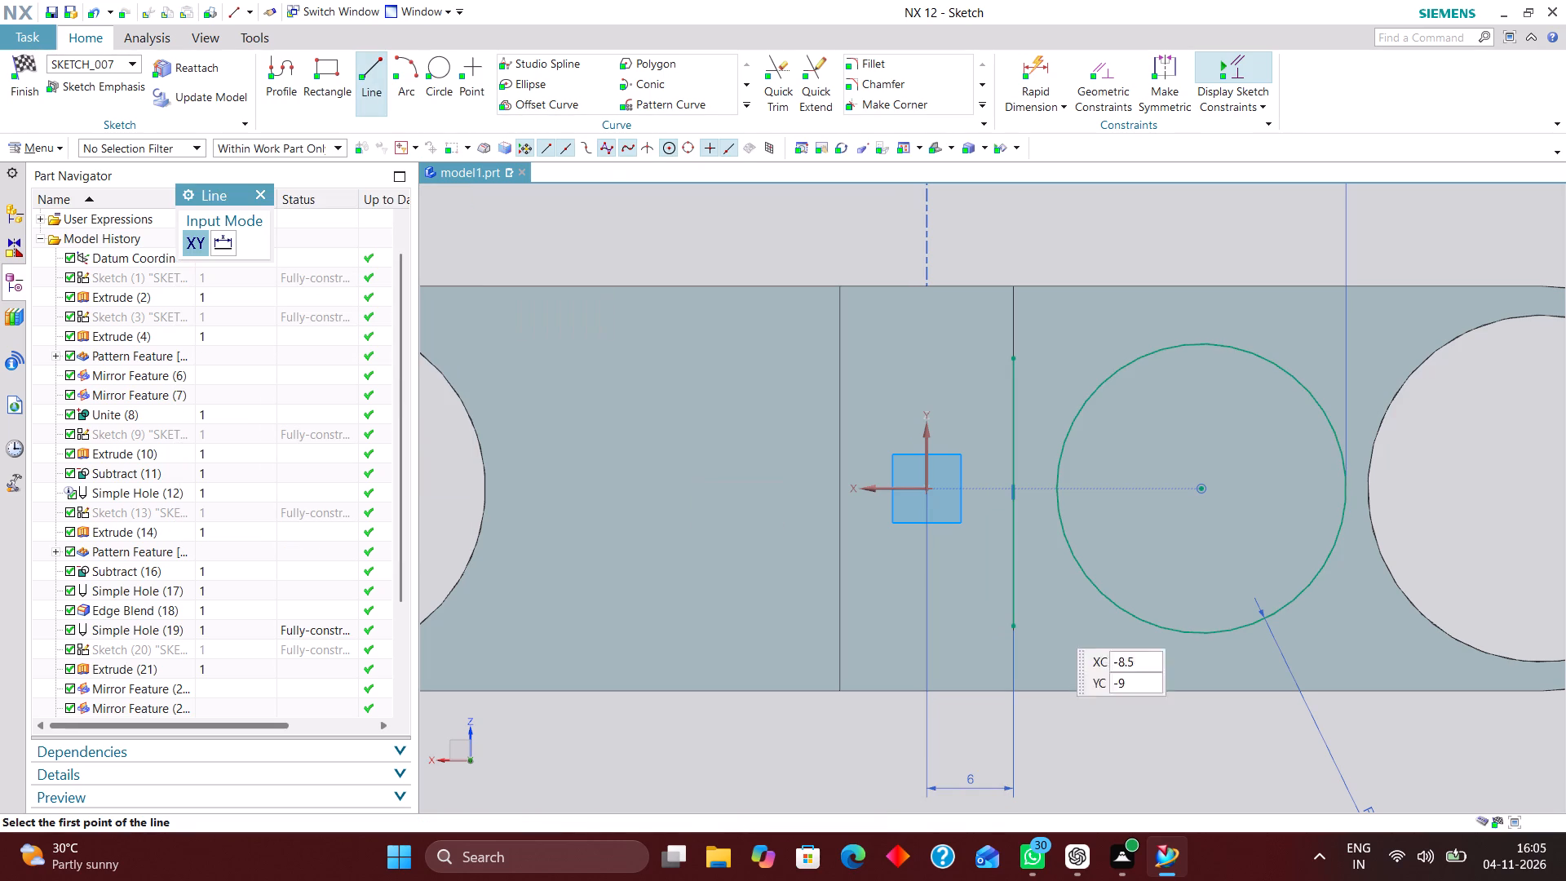
click(1253, 657)
click(944, 660)
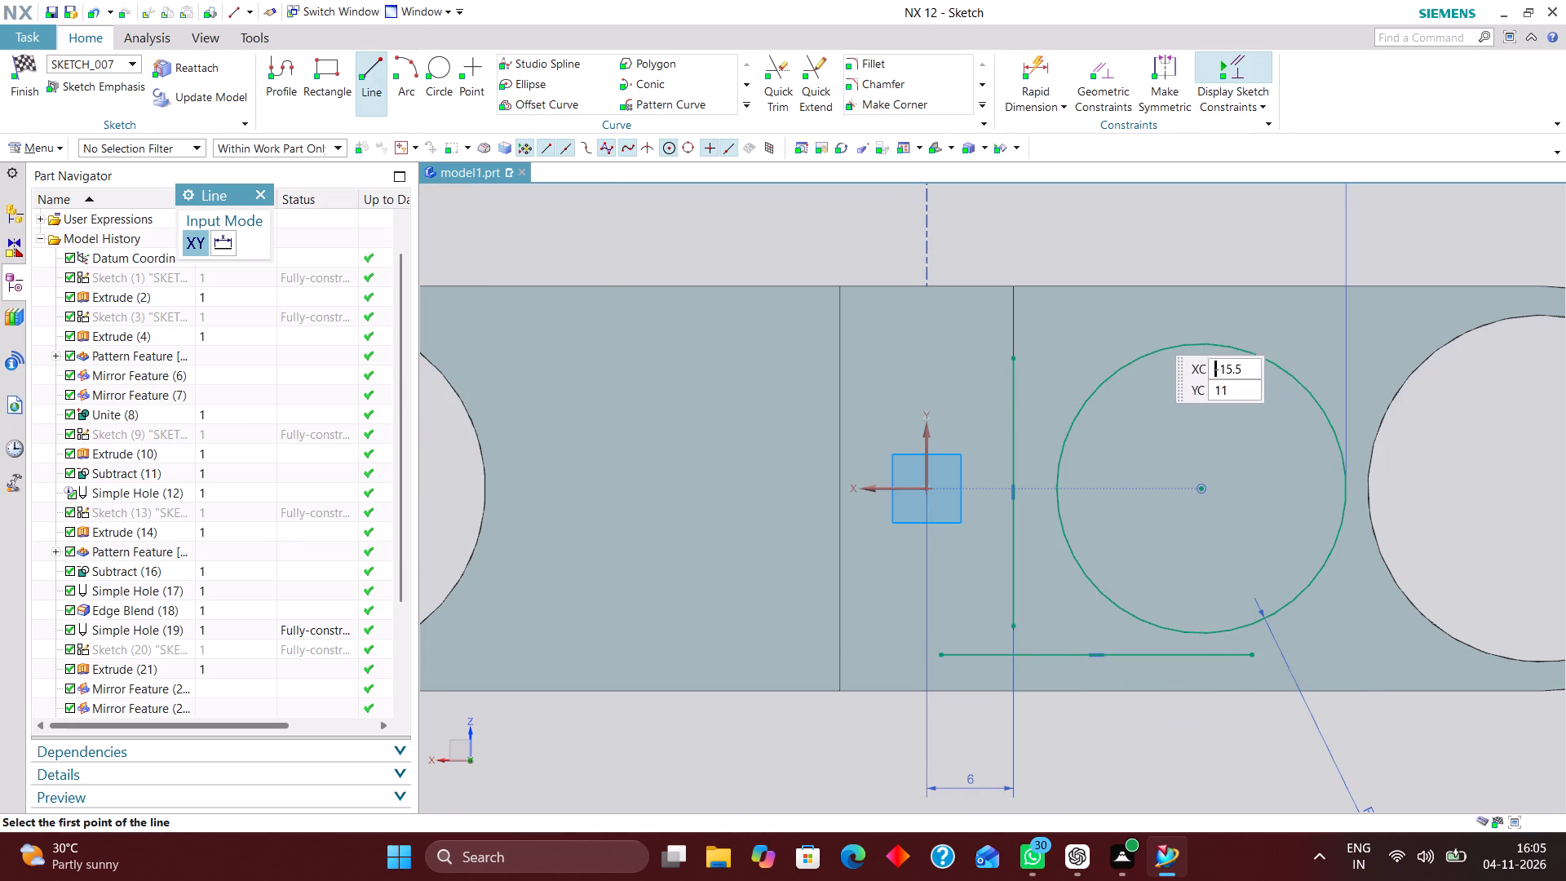
click(944, 324)
click(1281, 323)
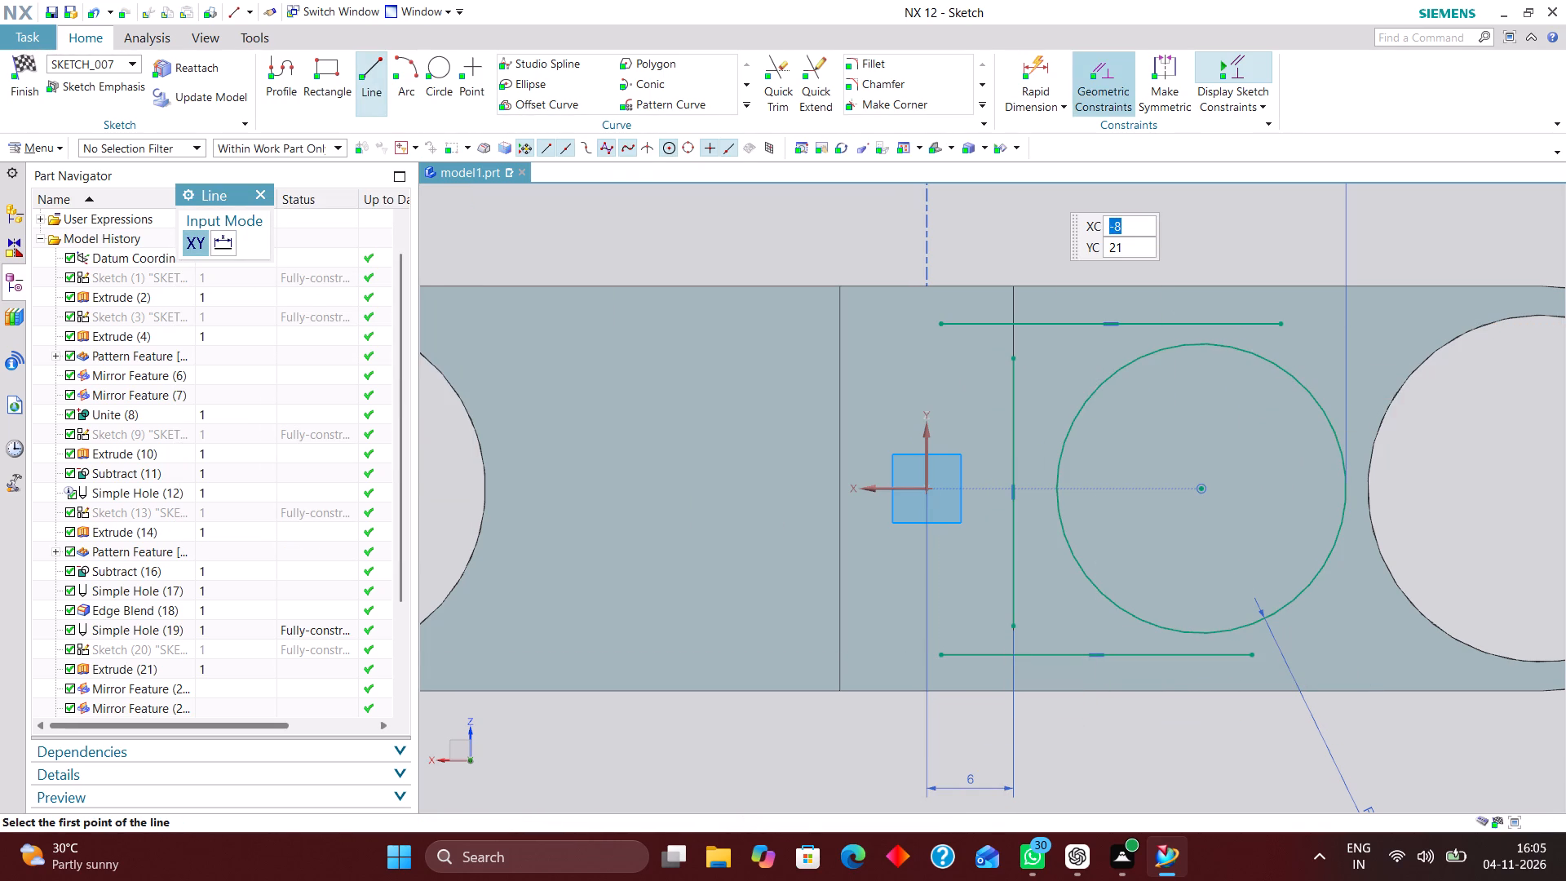
Constrain the upper and lower horizontal lines tangent to the circle.
click(1095, 73)
click(266, 255)
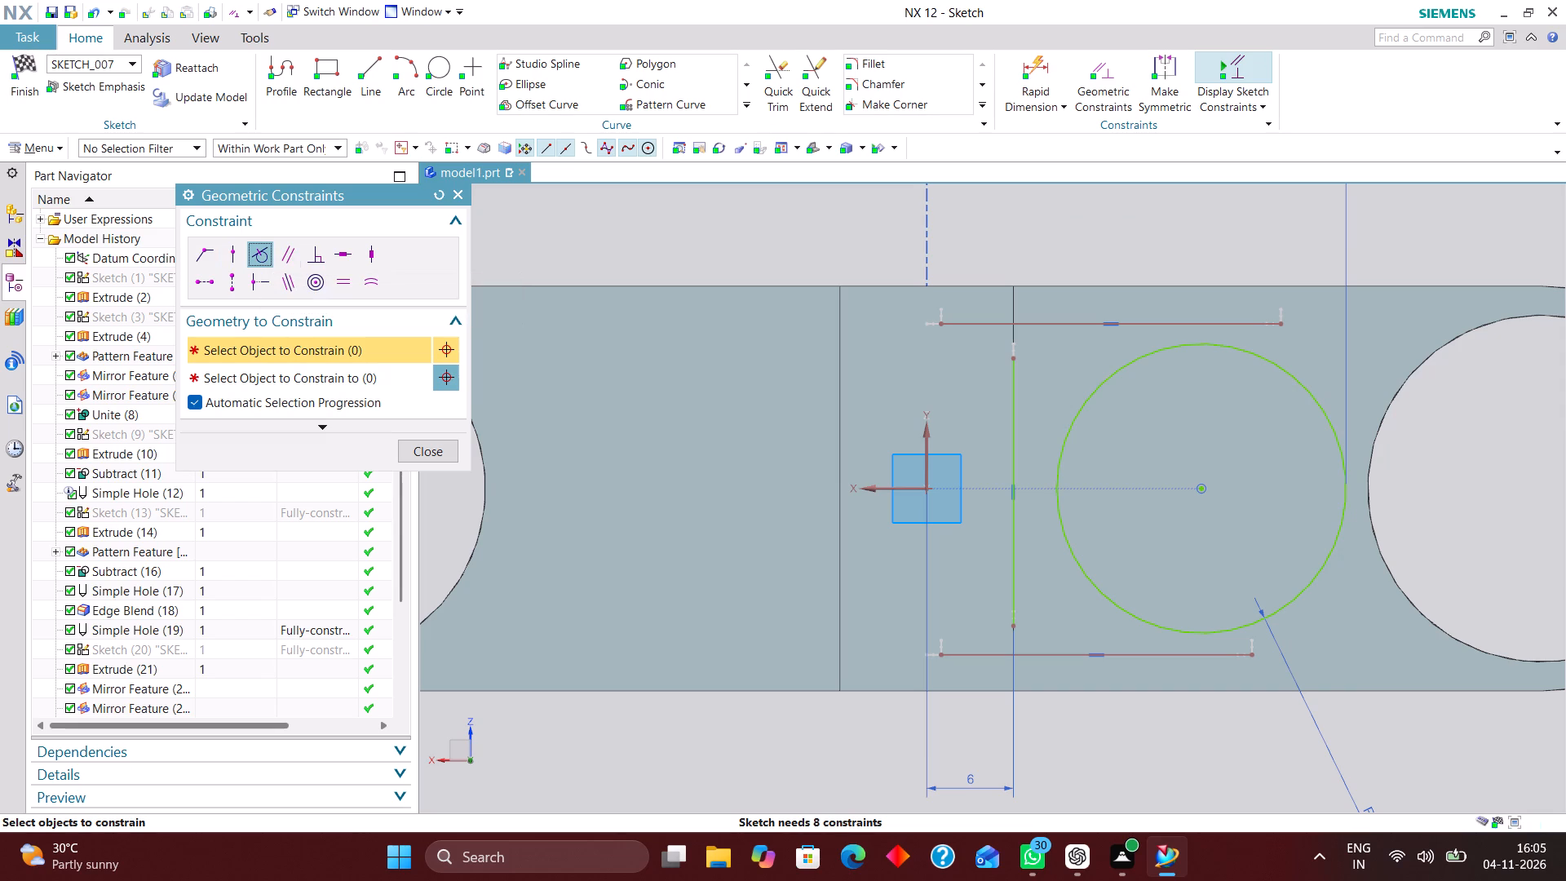
click(1170, 351)
click(1178, 321)
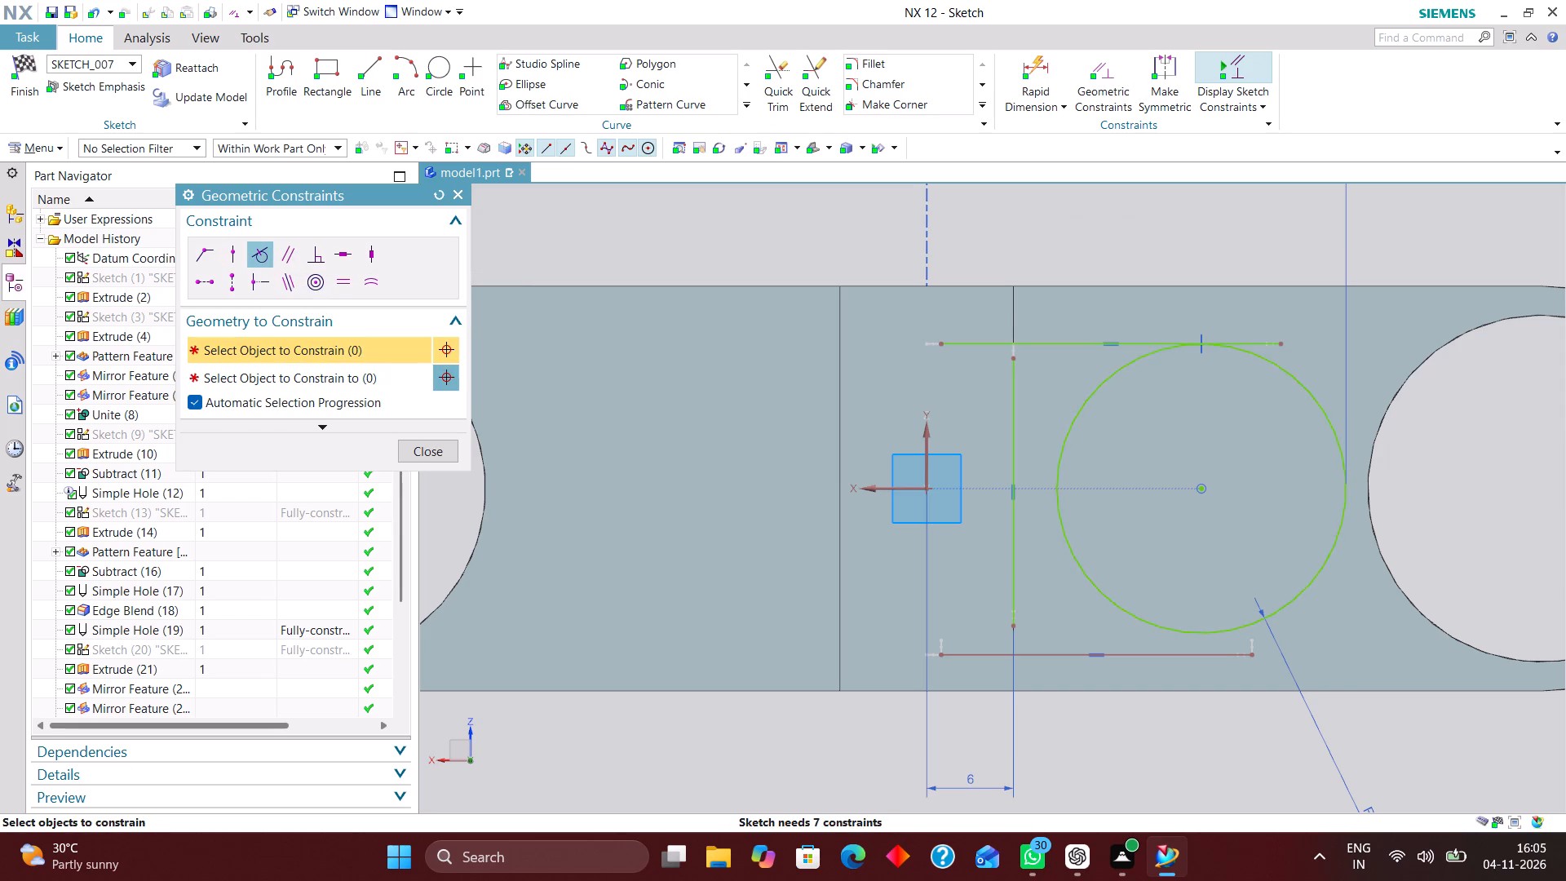
click(1188, 626)
click(1186, 656)
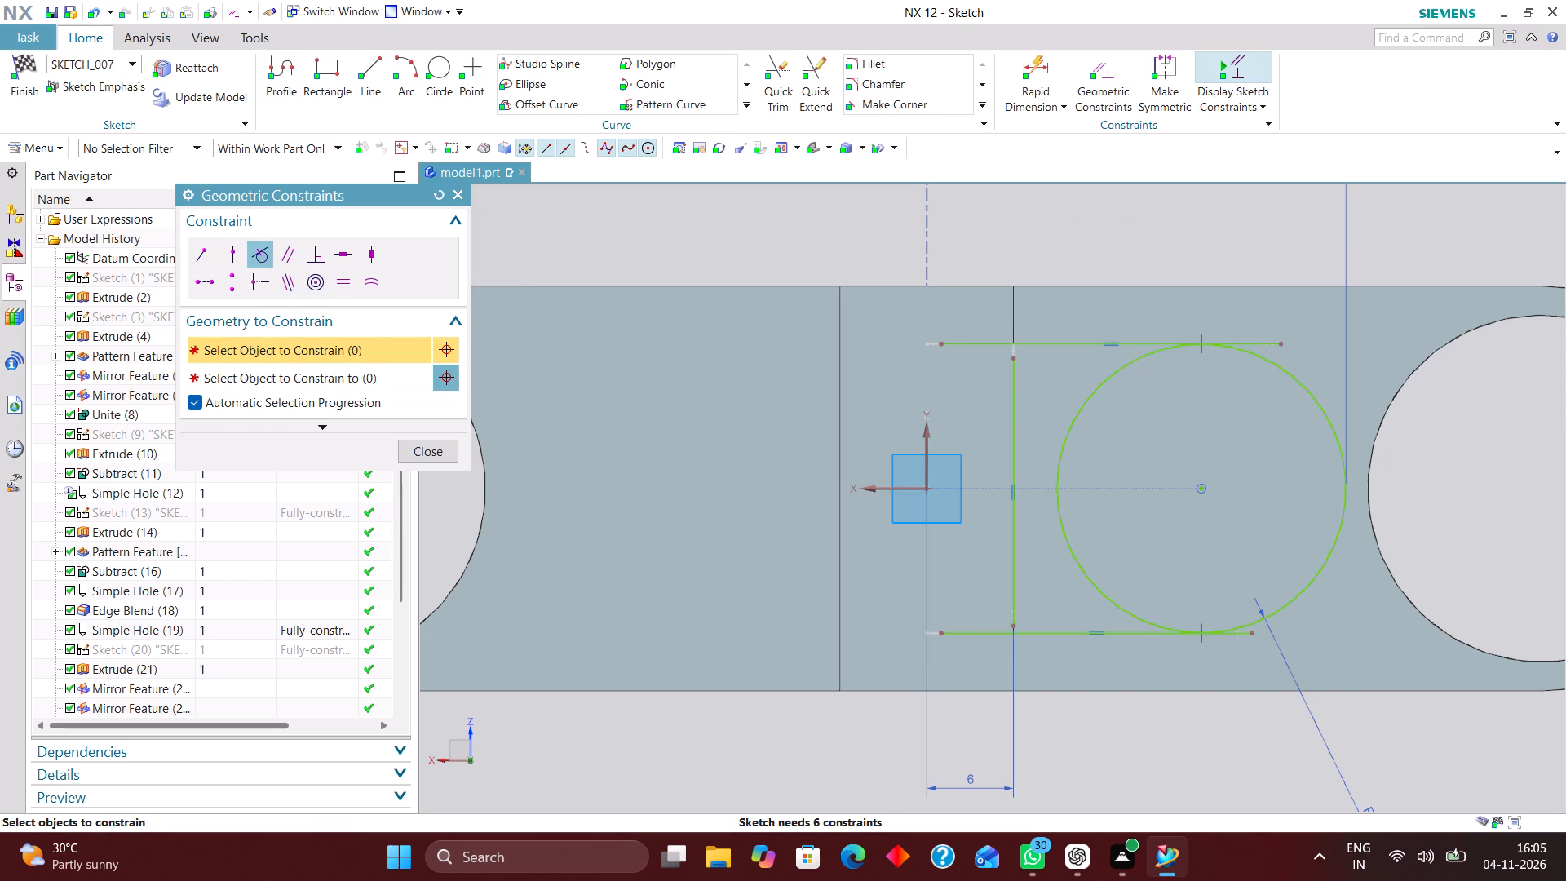
Constrain the circle-side endpoints of both horizontal lines to lie on the circle with Point on Curve.
click(237, 255)
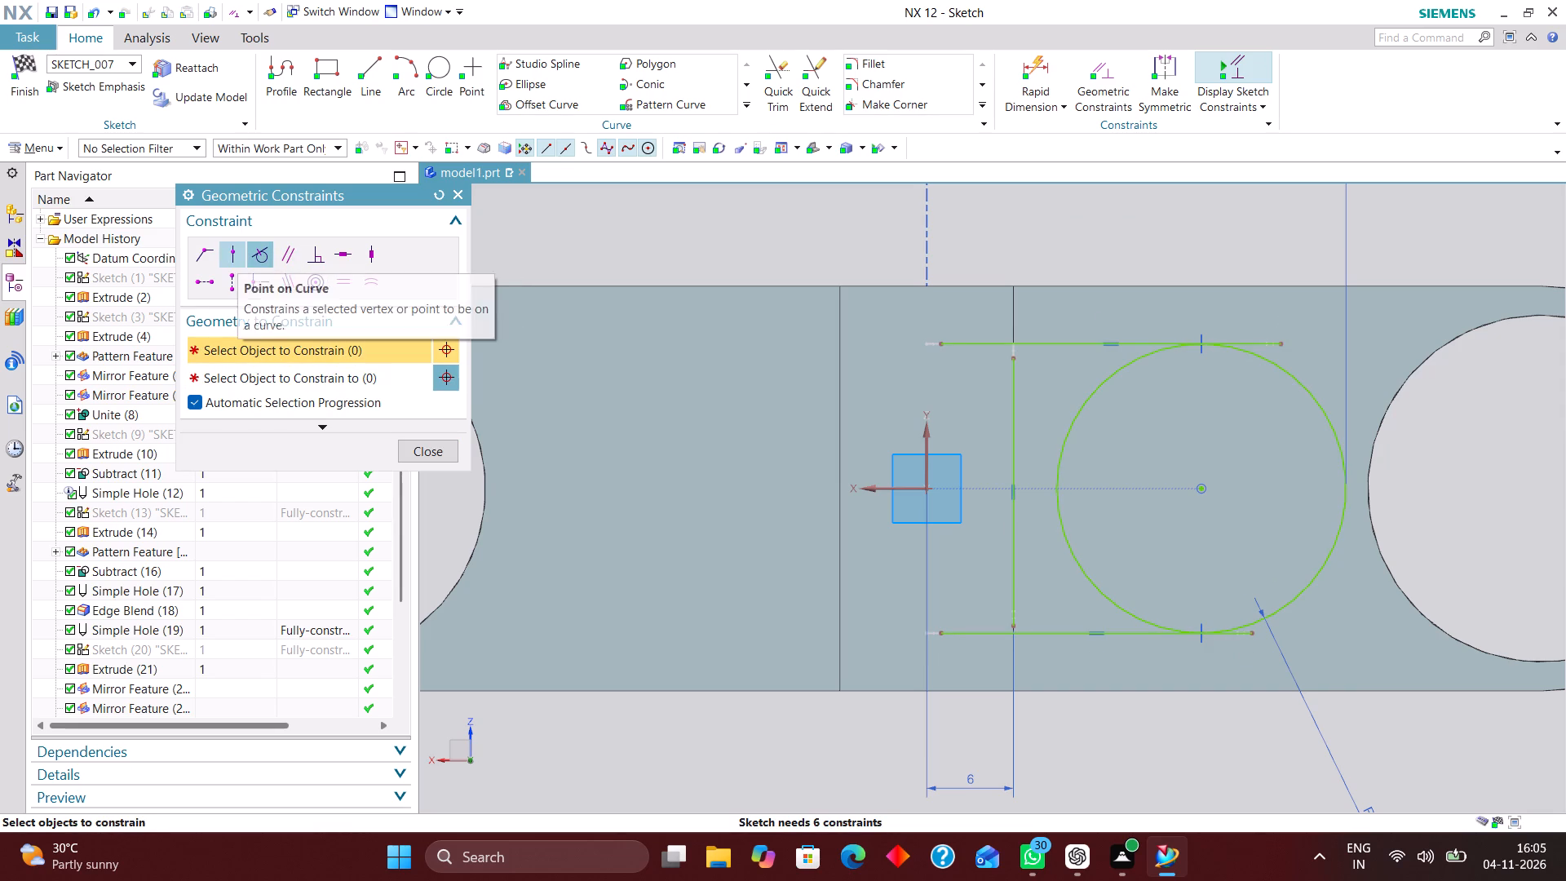
click(1286, 341)
click(1285, 365)
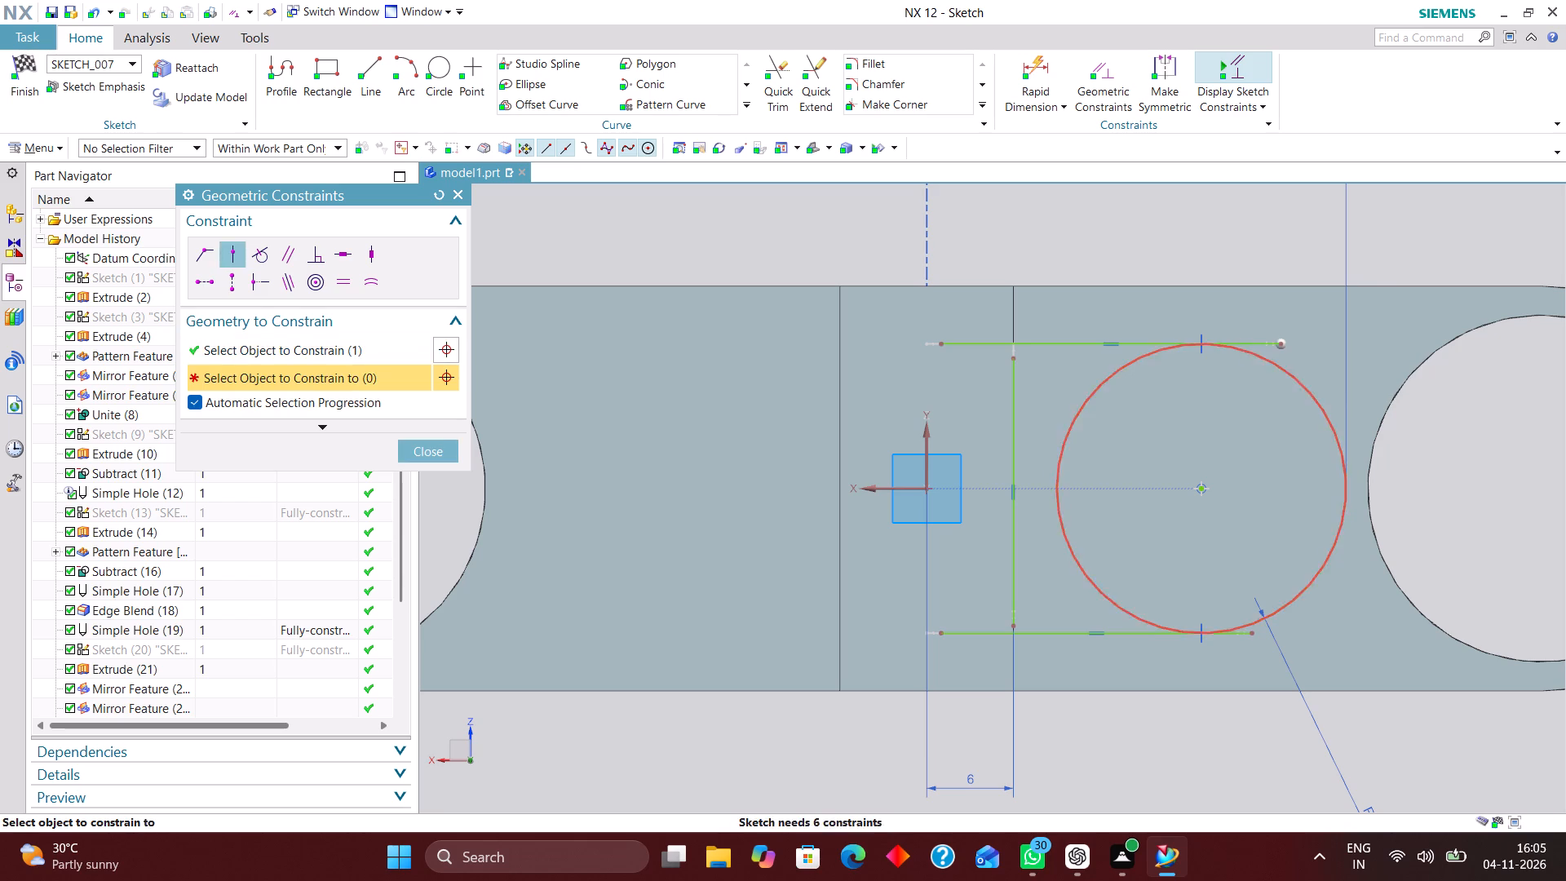
click(1256, 636)
click(1302, 593)
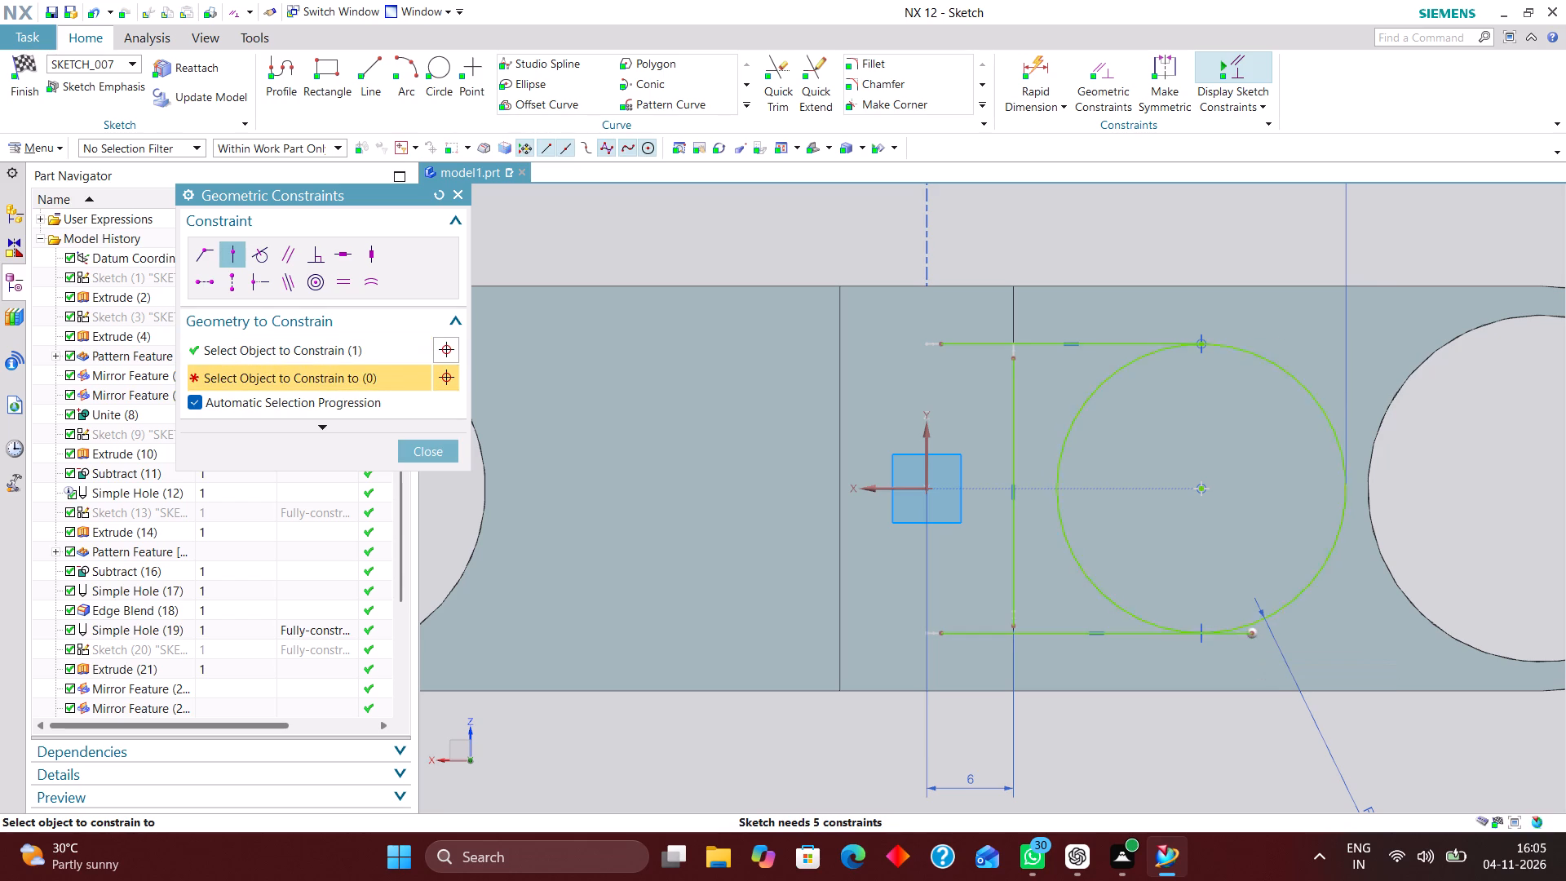
Make the free ends of both horizontal lines coincident with the lower and upper endpoints of the vertical line.
click(214, 252)
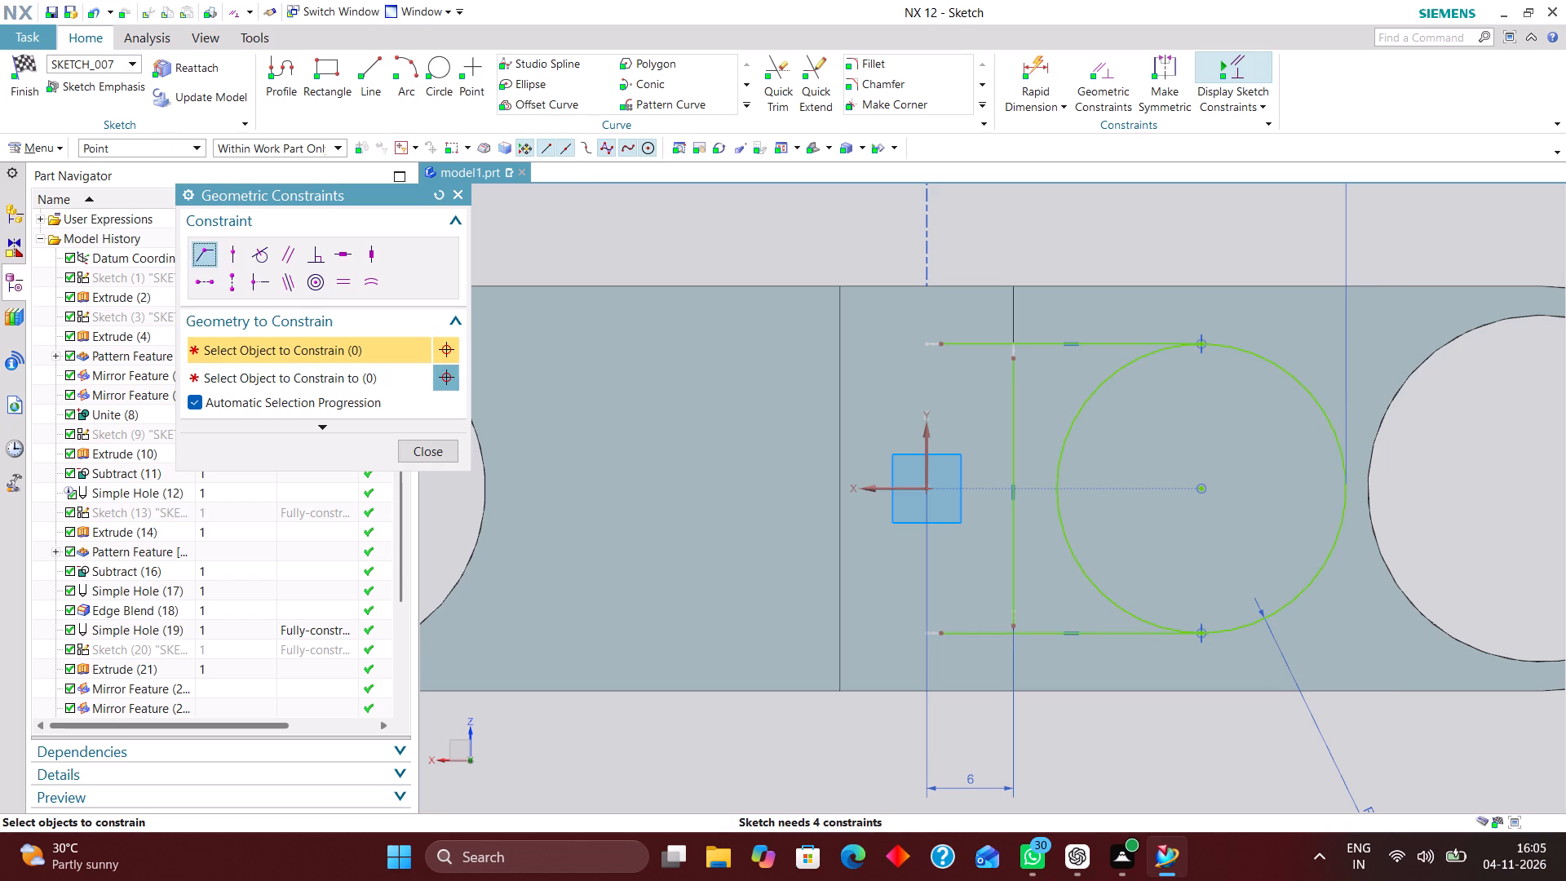
click(940, 638)
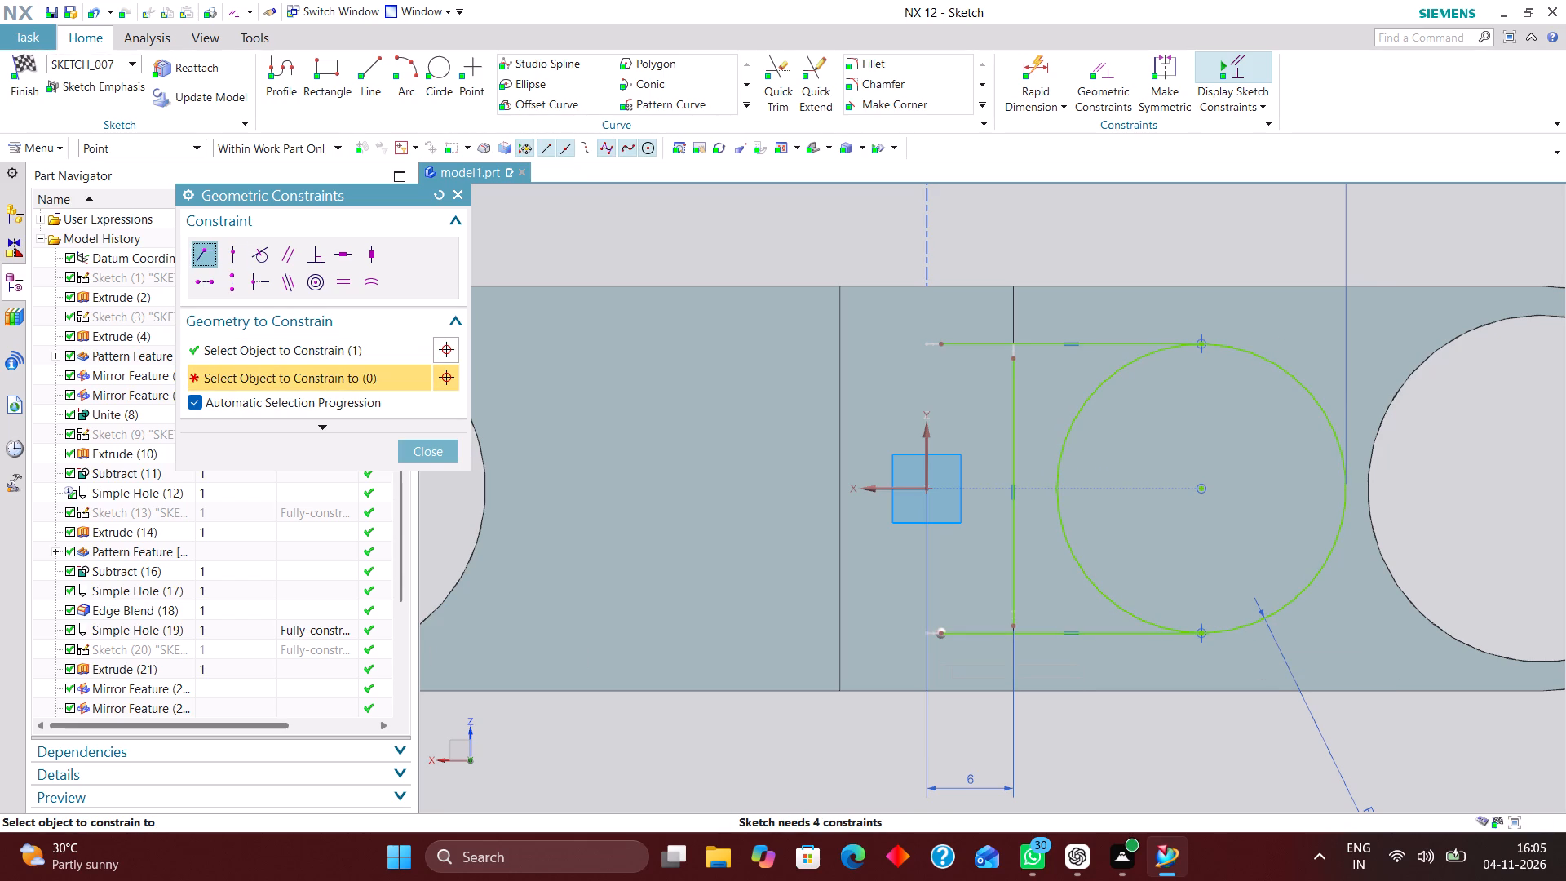
click(1014, 625)
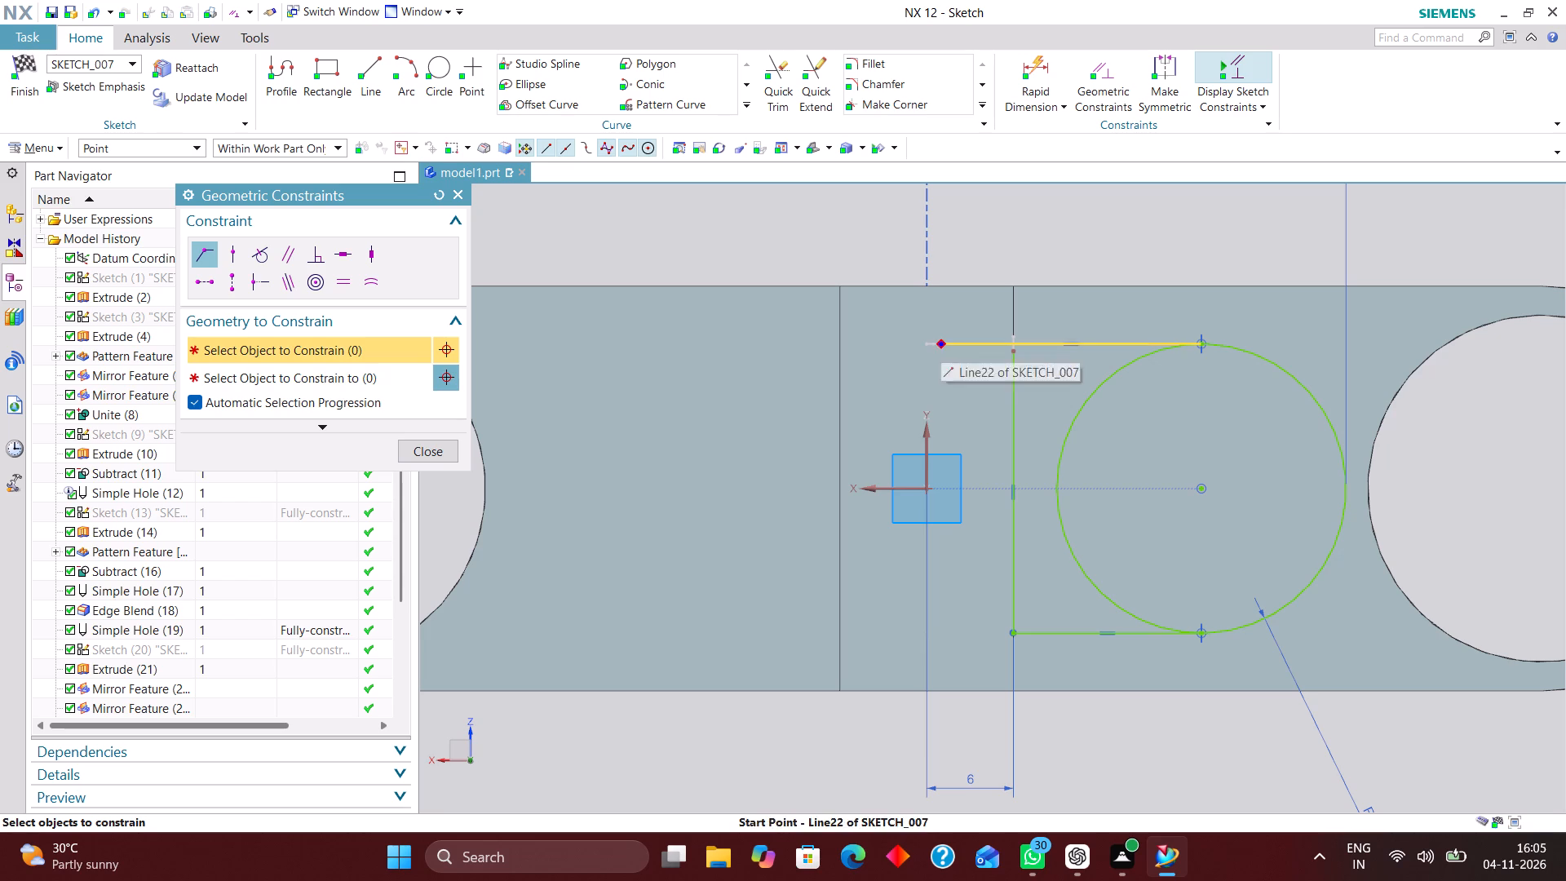
click(940, 341)
click(1016, 350)
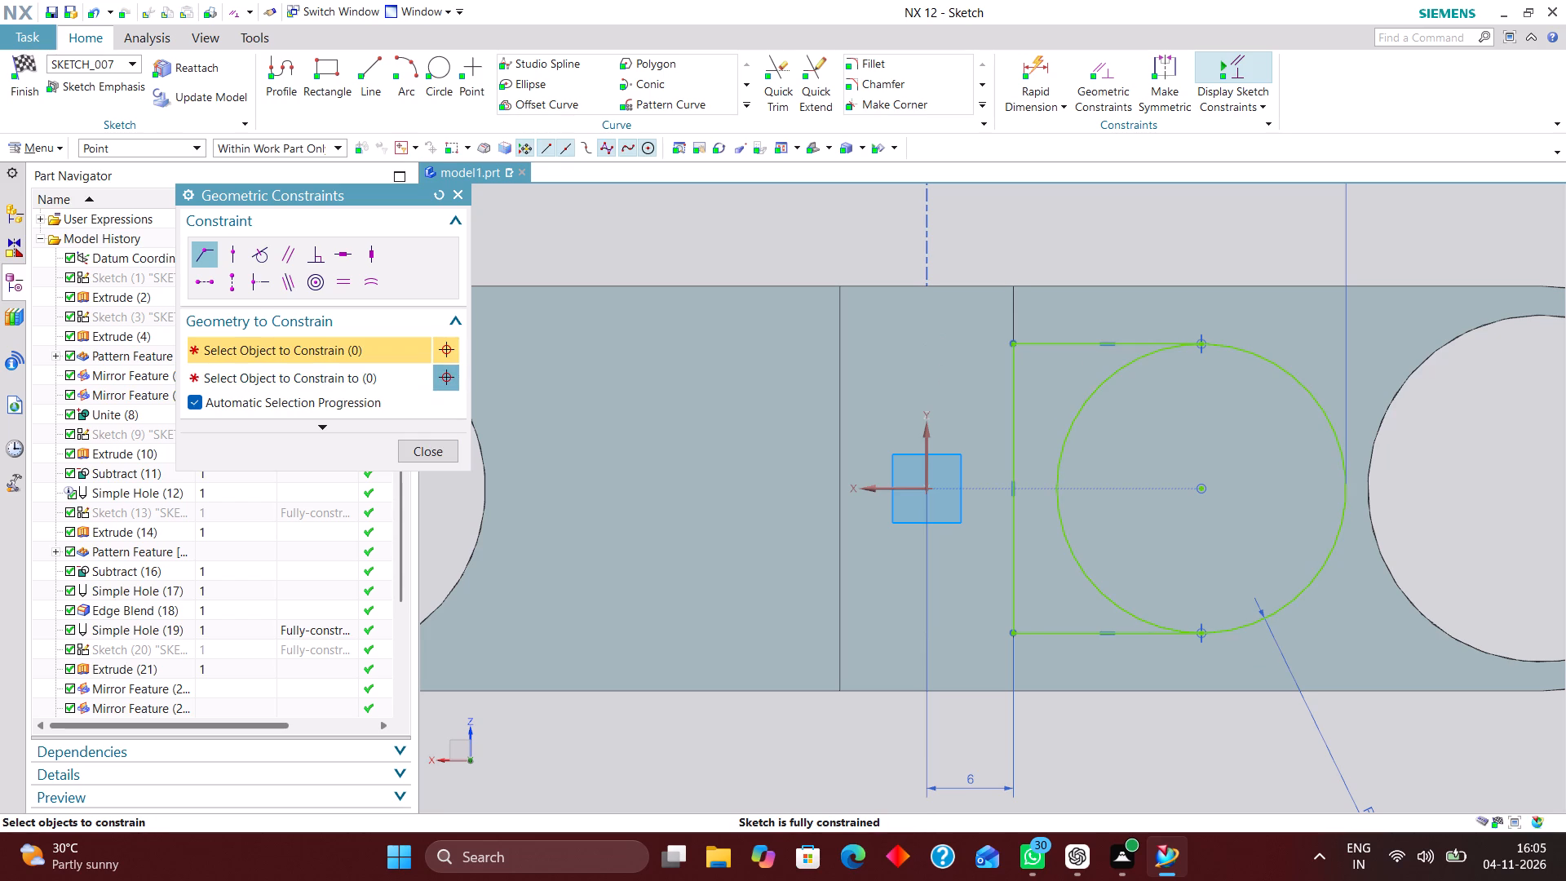
click(429, 453)
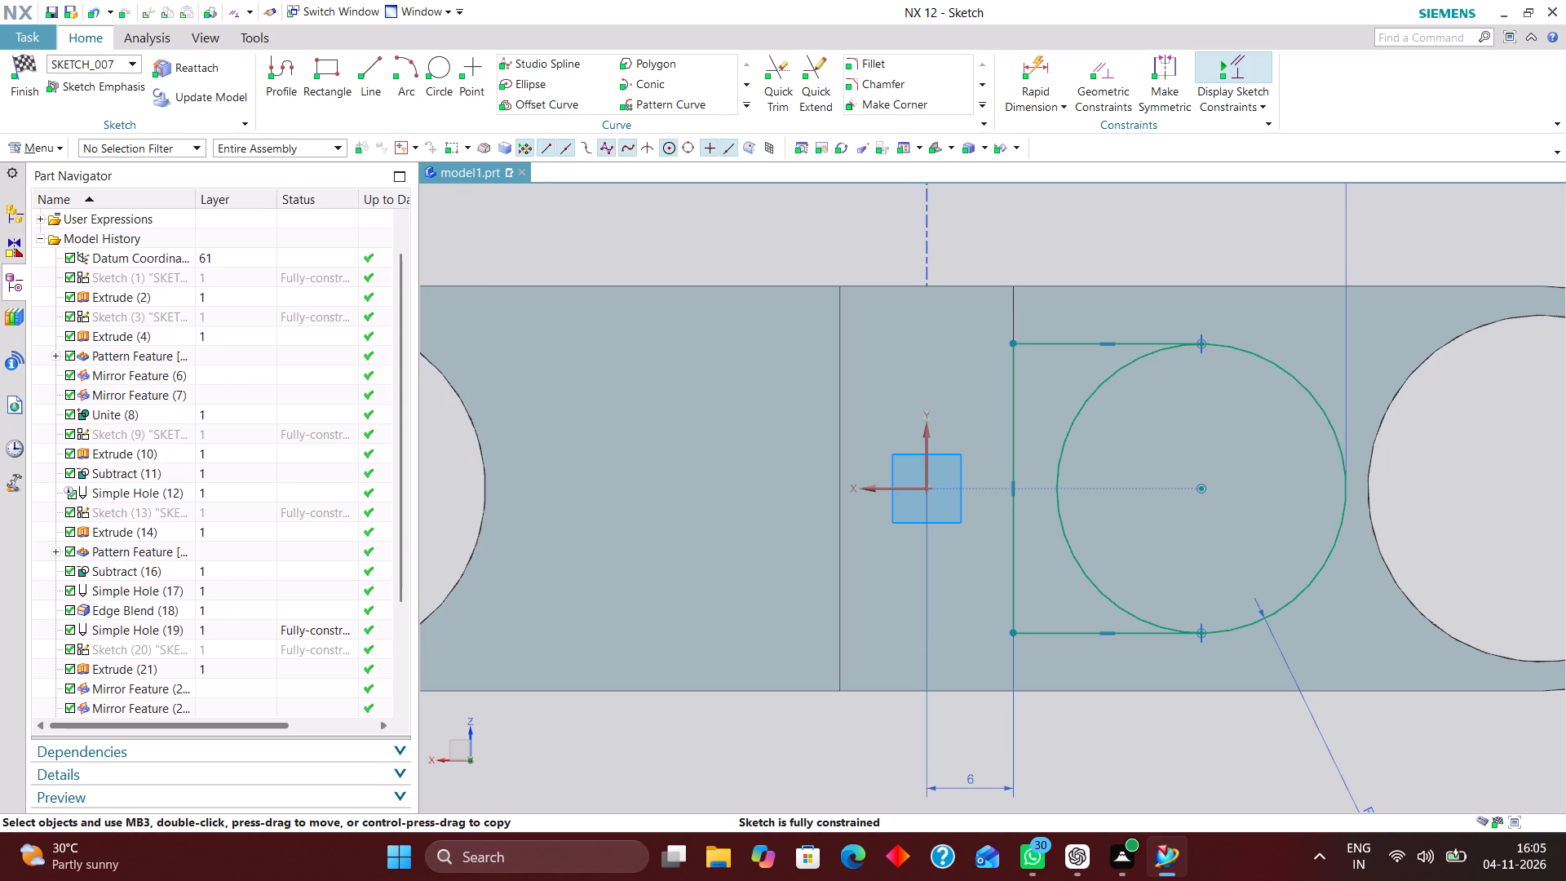
Trim away the part of the circle inside the profile with Quick Trim and finish the sketch.
click(789, 74)
click(1090, 569)
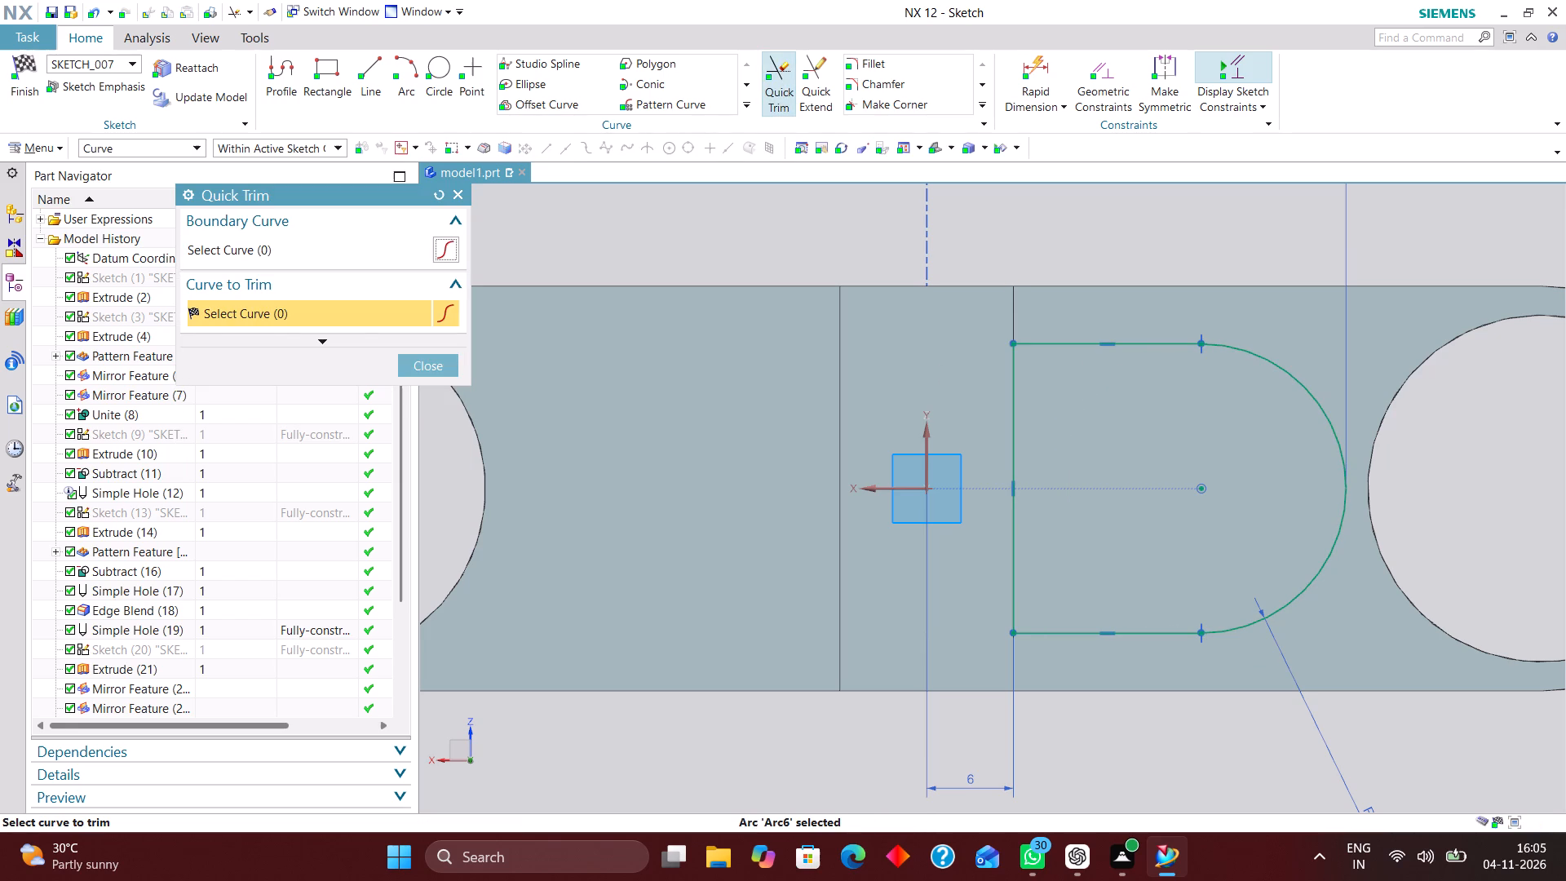
click(436, 362)
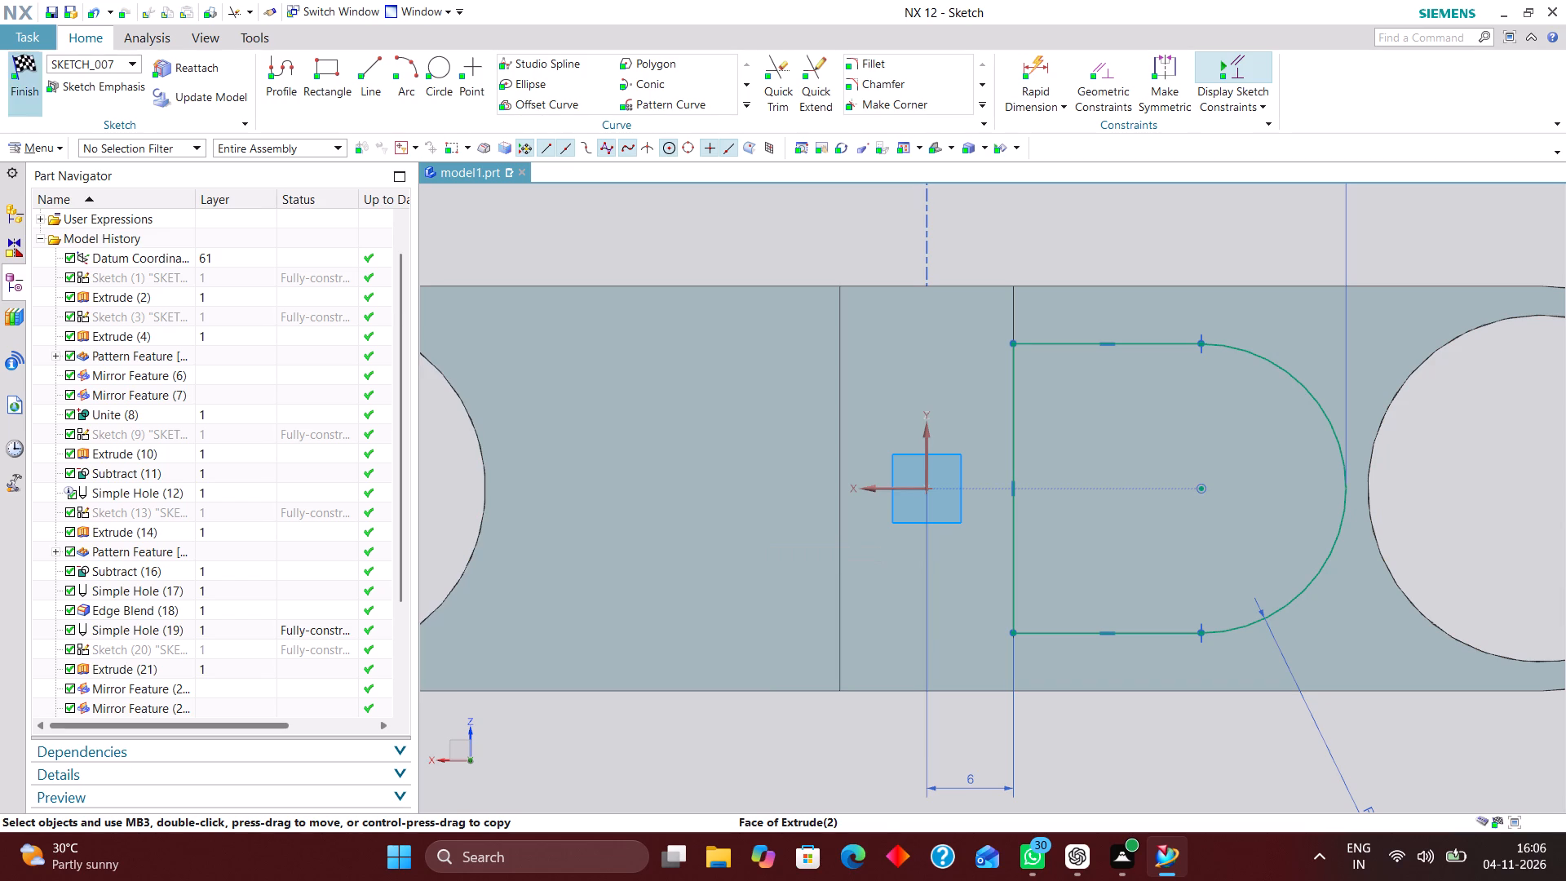
click(19, 60)
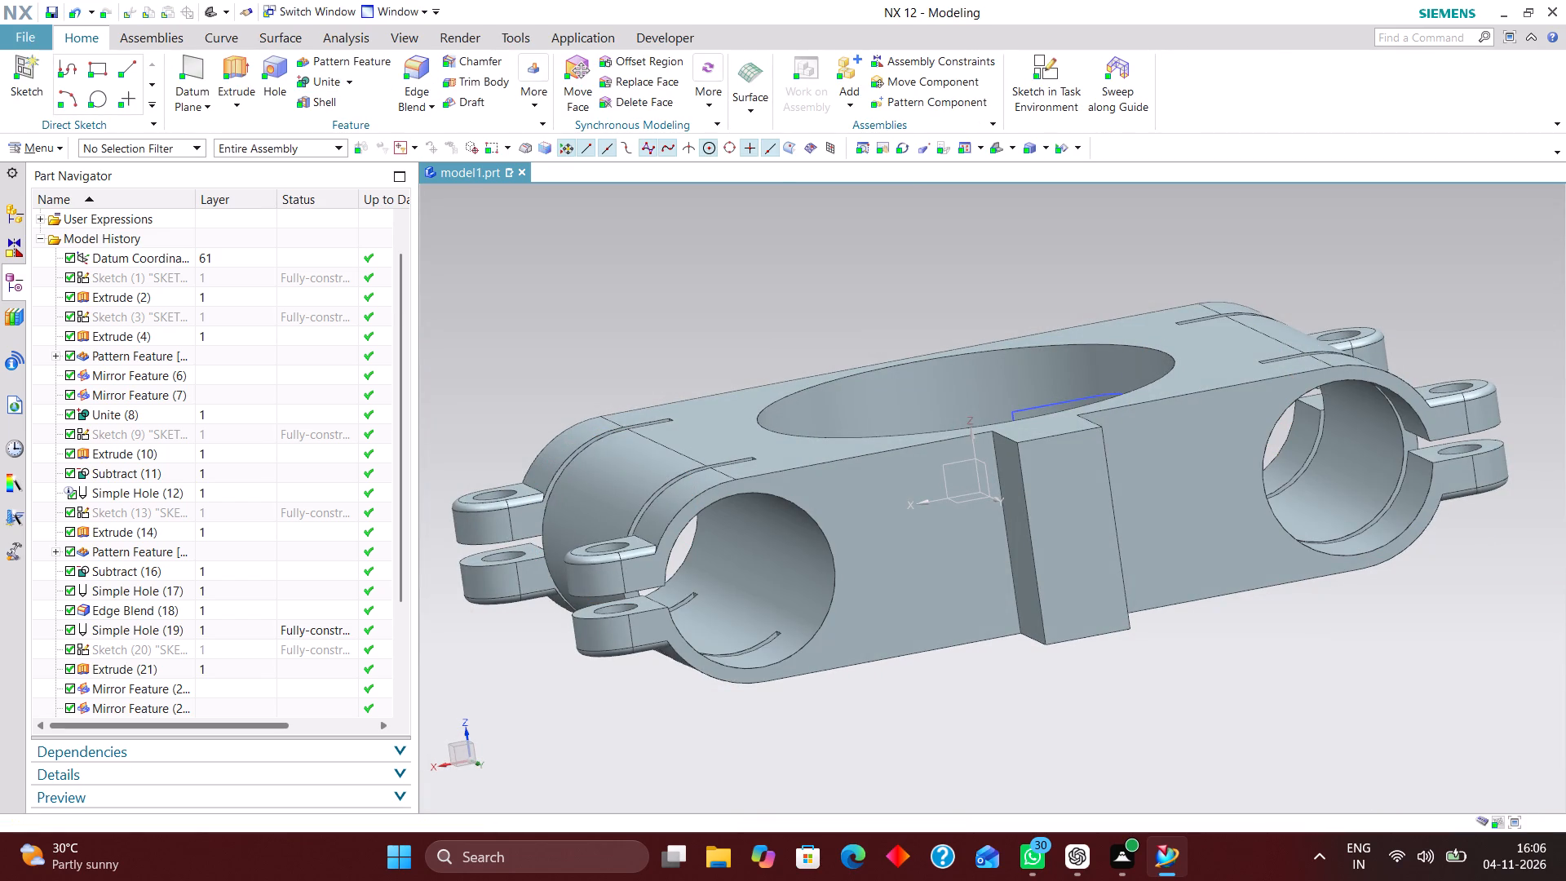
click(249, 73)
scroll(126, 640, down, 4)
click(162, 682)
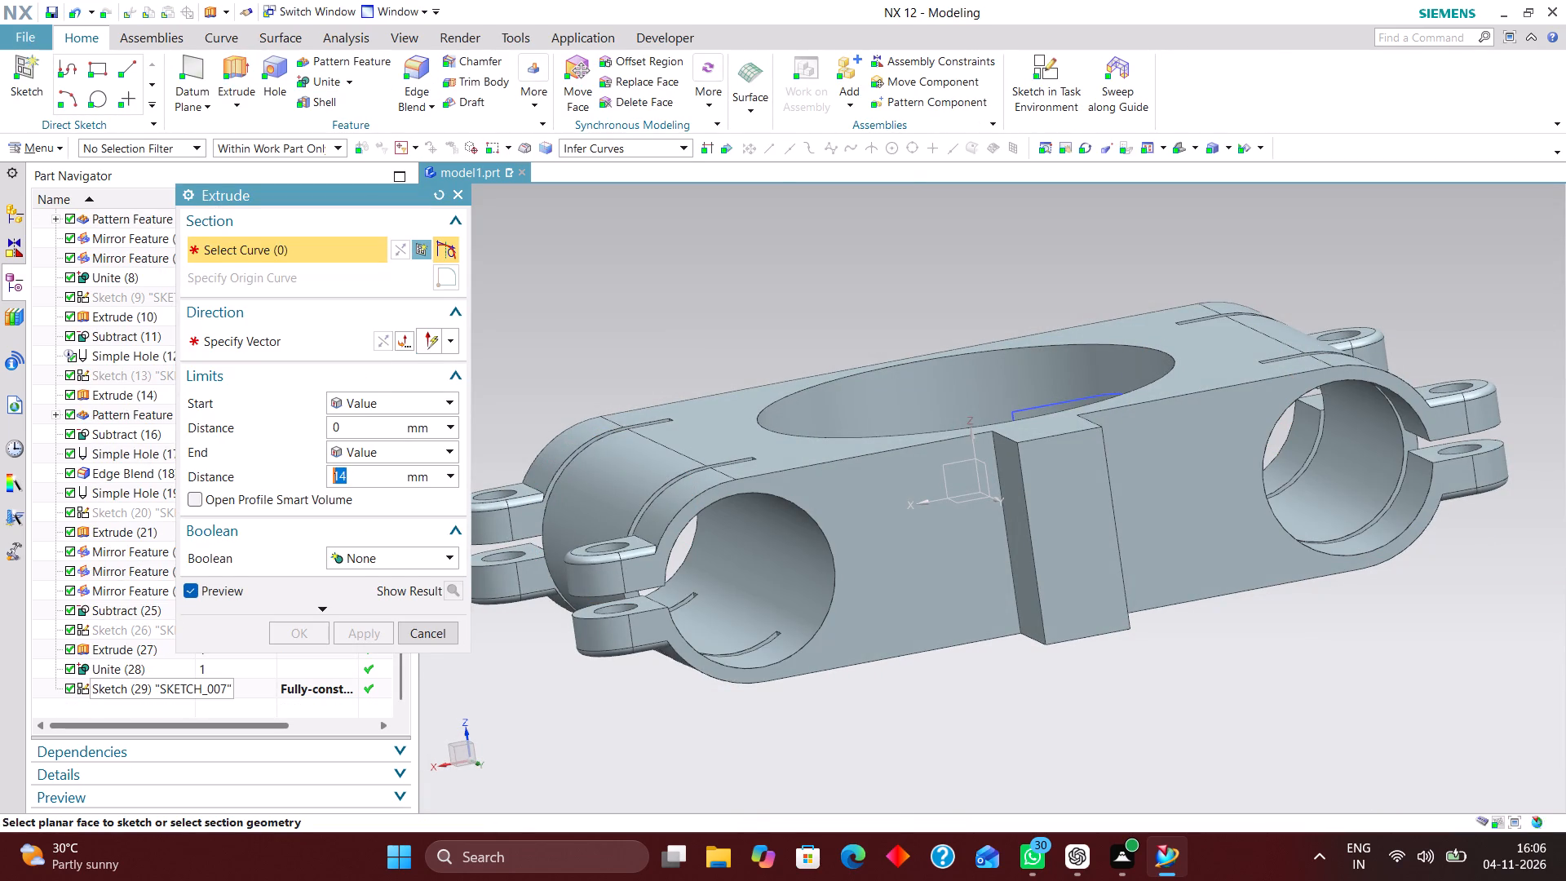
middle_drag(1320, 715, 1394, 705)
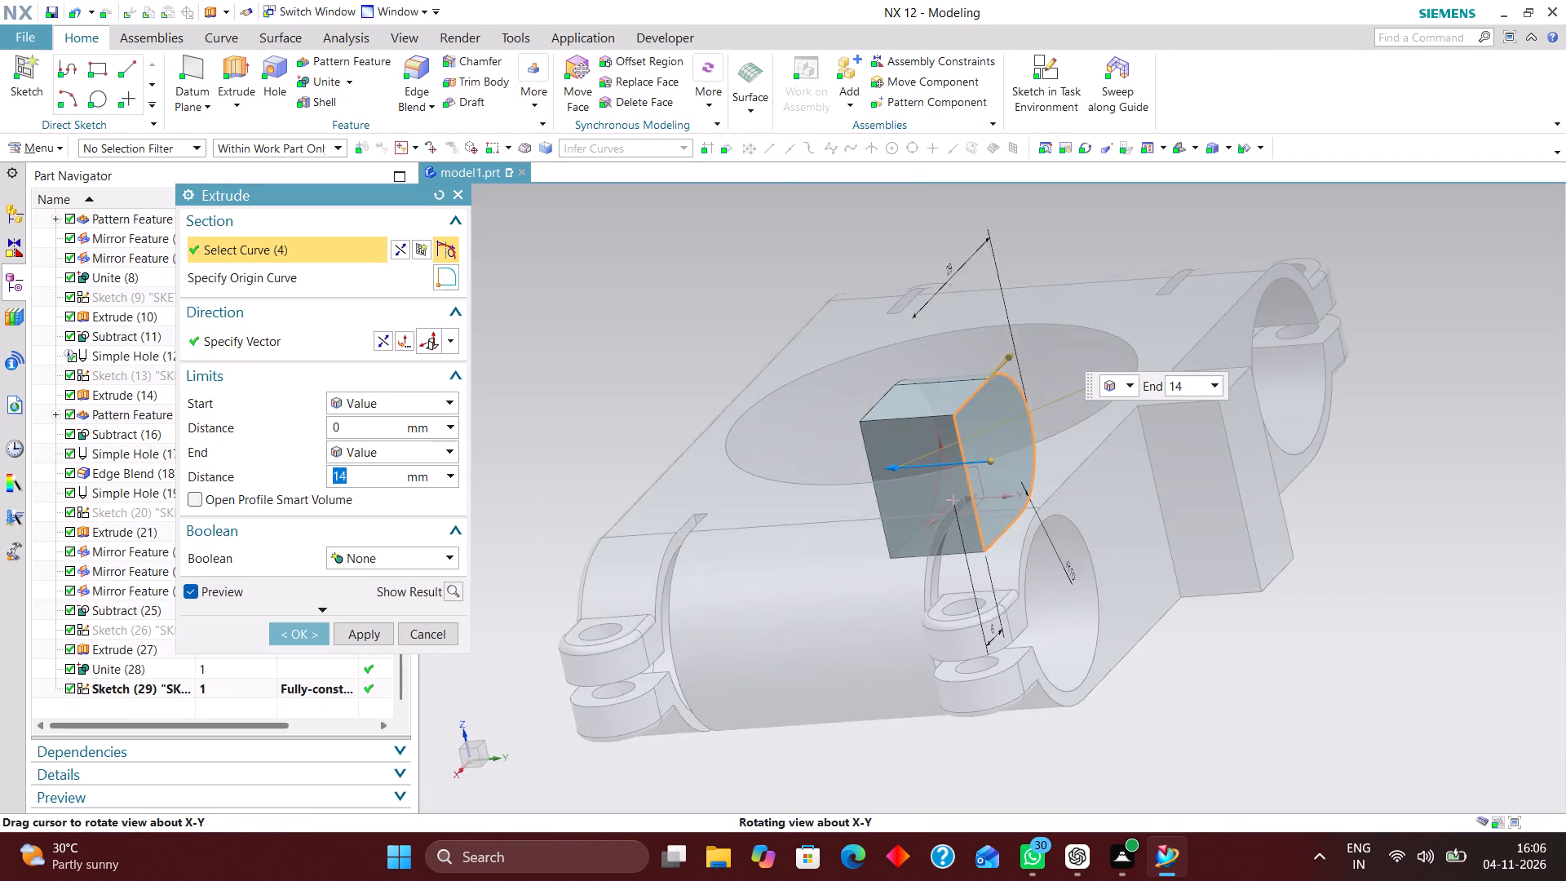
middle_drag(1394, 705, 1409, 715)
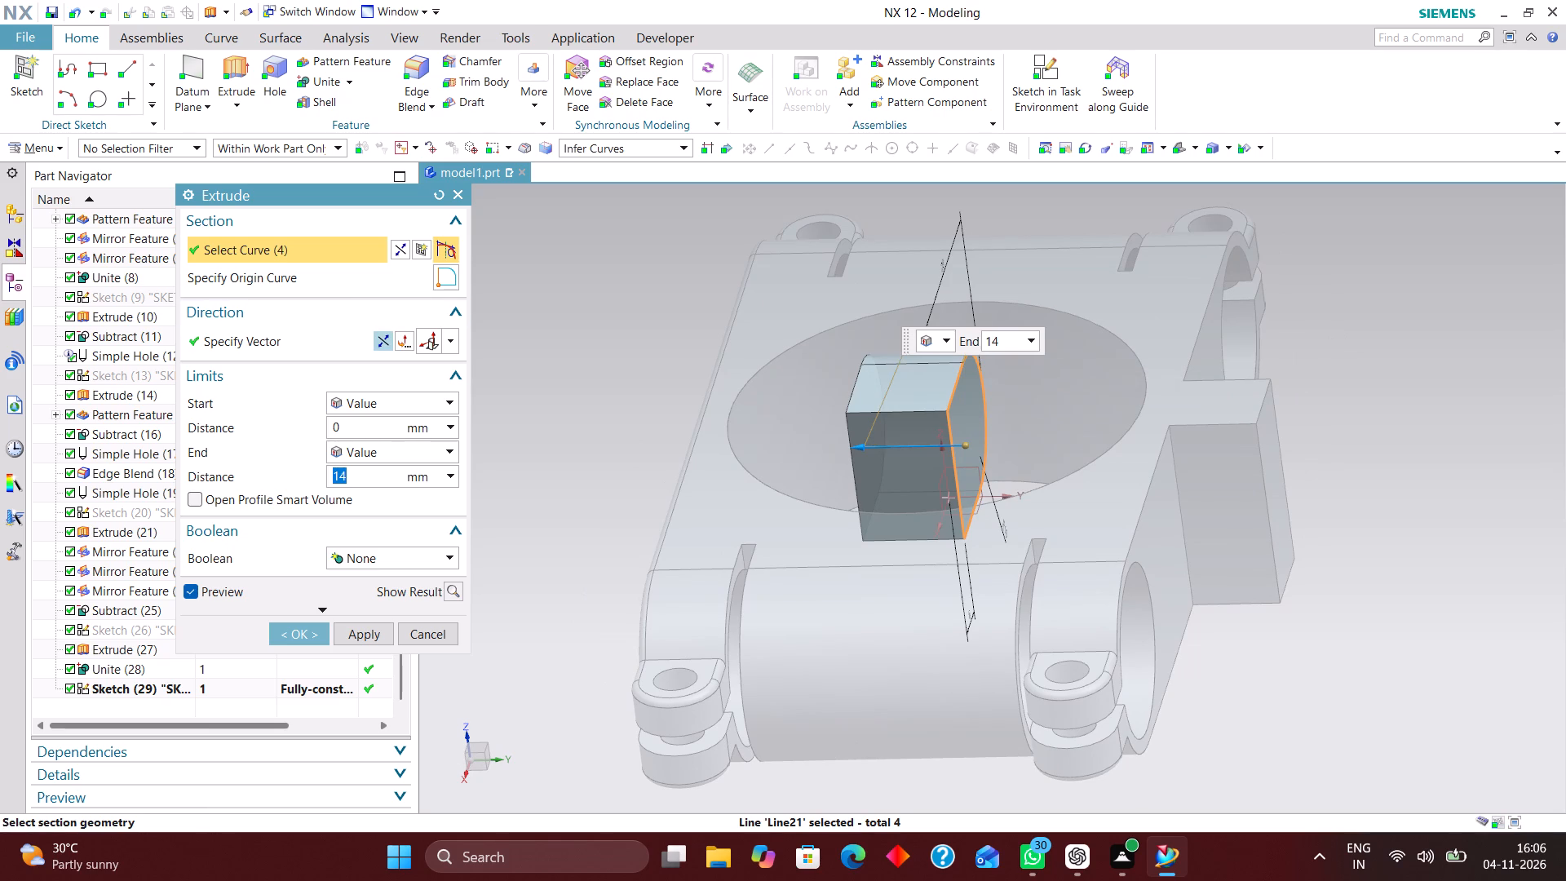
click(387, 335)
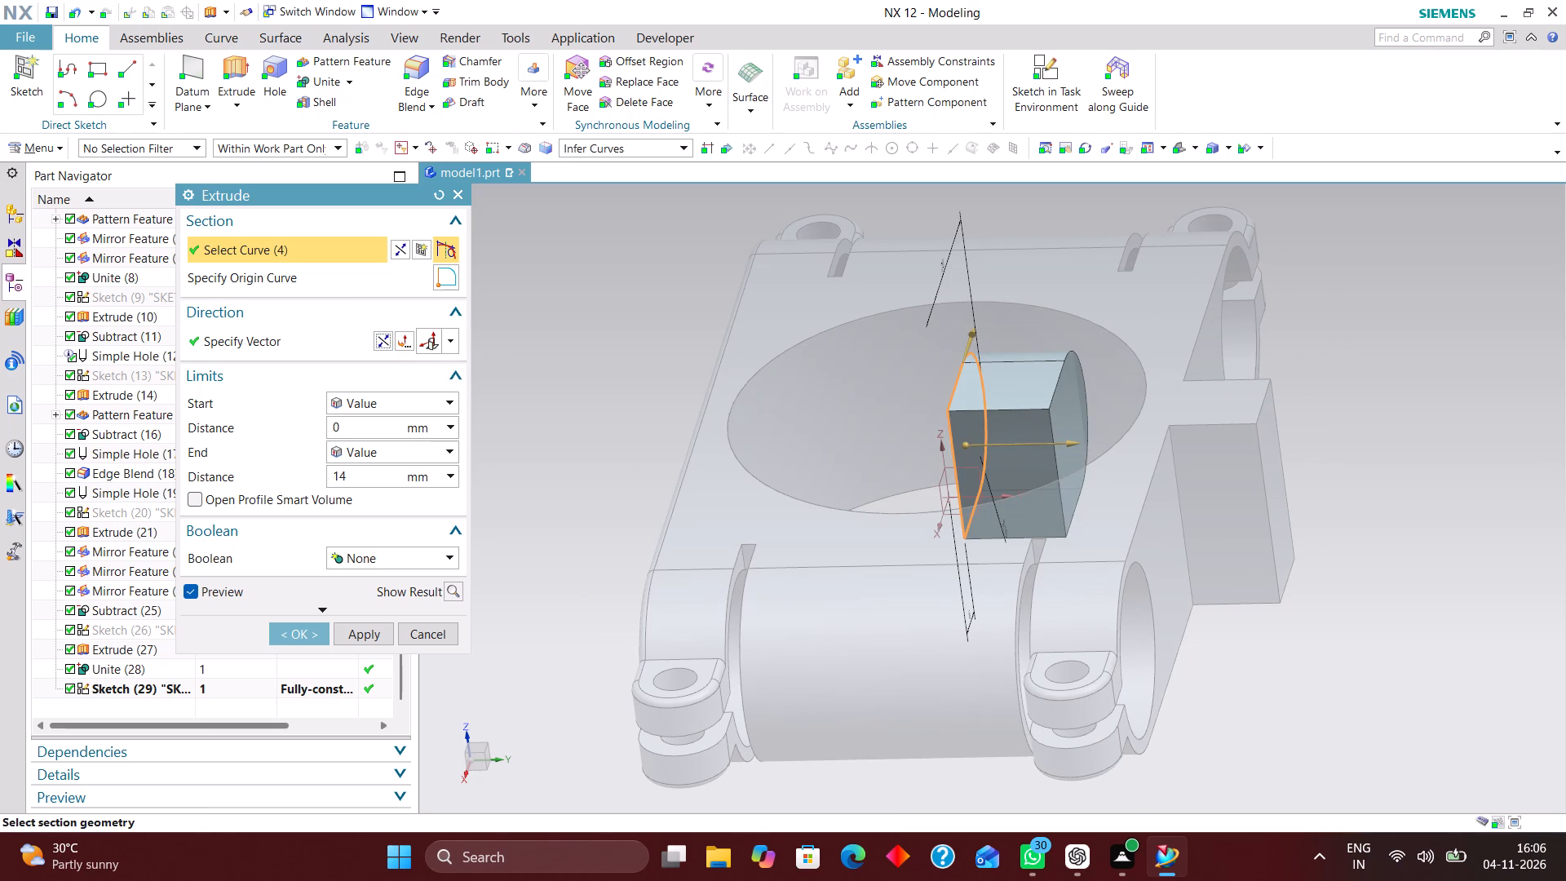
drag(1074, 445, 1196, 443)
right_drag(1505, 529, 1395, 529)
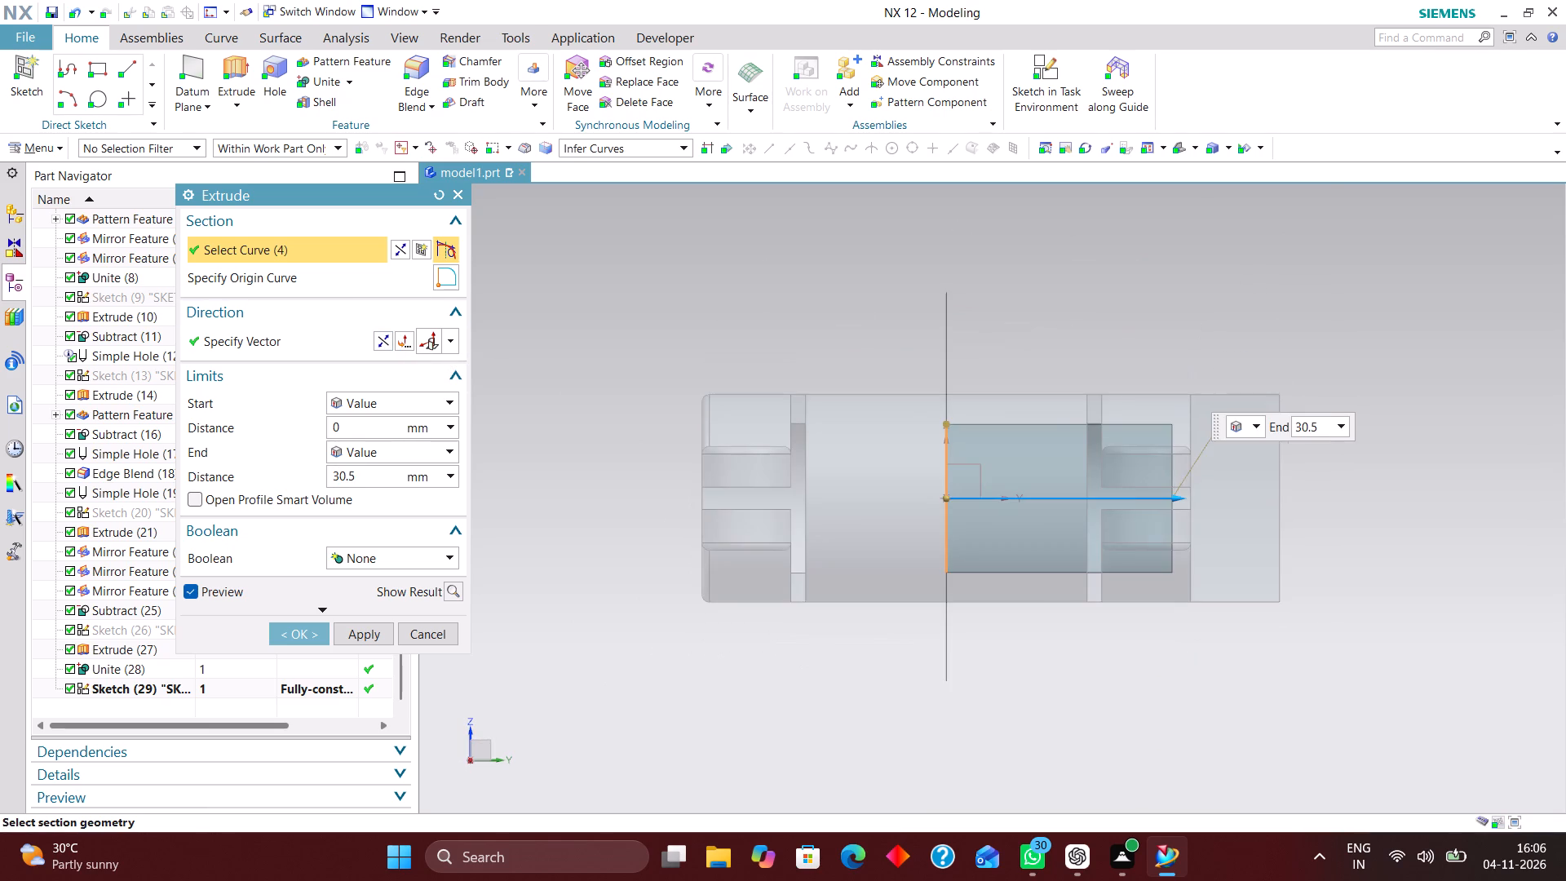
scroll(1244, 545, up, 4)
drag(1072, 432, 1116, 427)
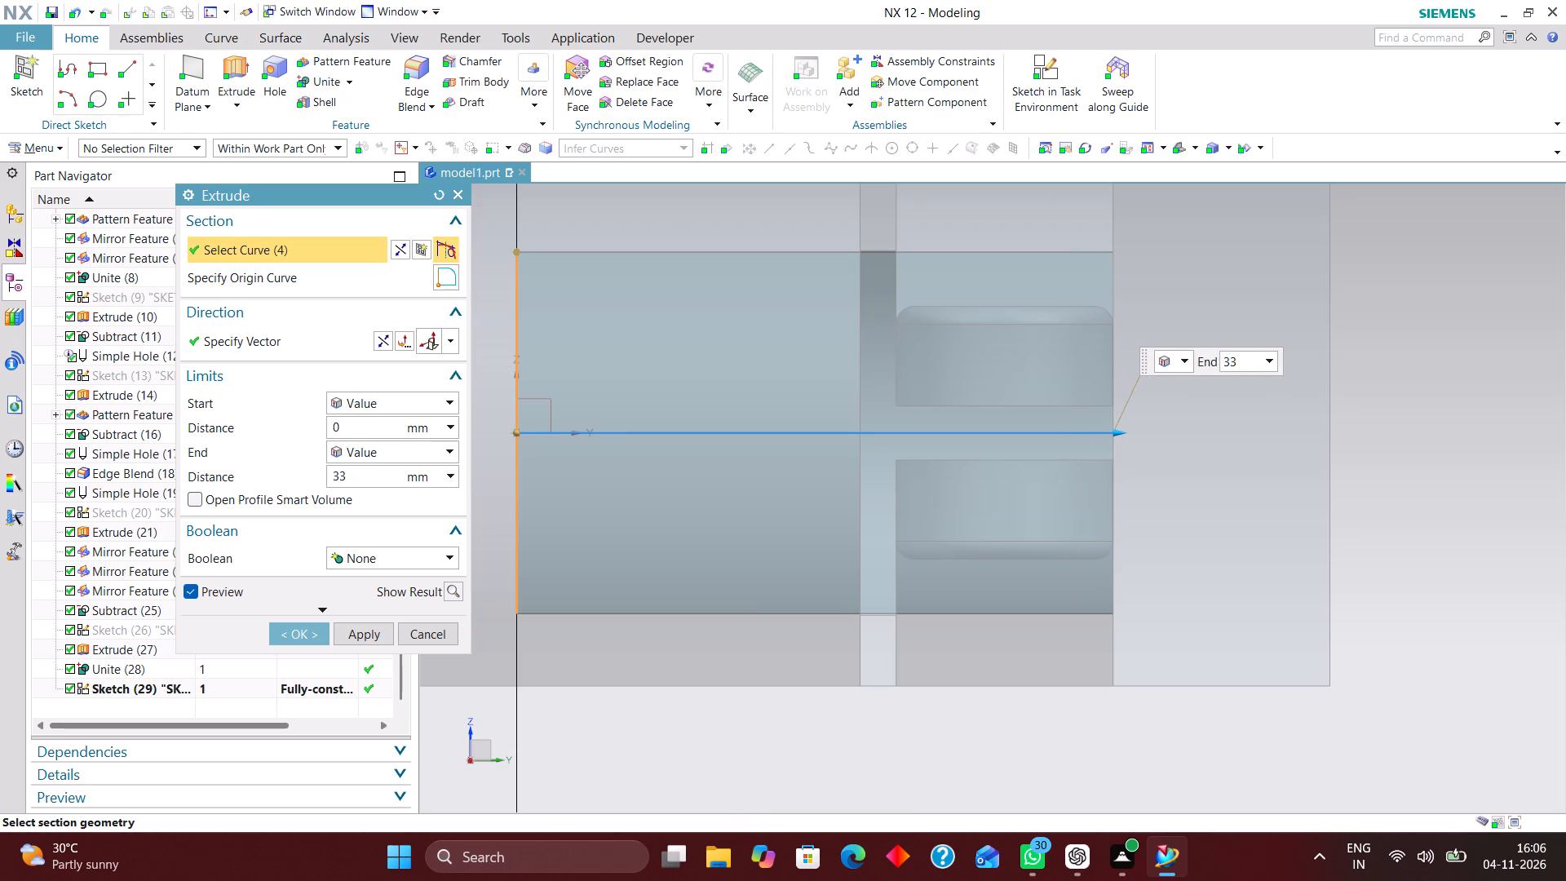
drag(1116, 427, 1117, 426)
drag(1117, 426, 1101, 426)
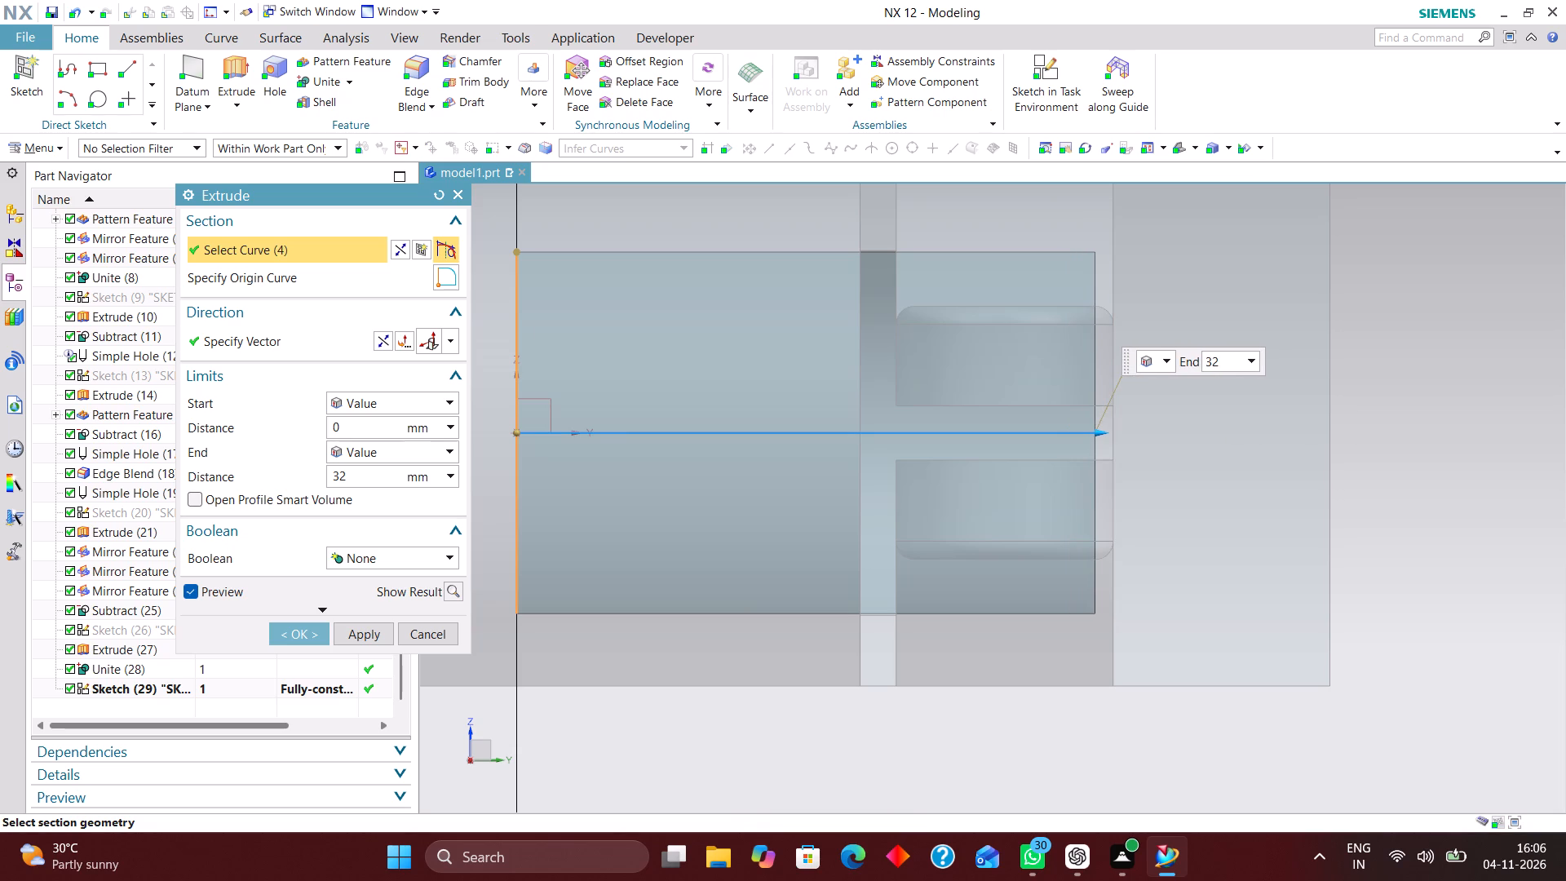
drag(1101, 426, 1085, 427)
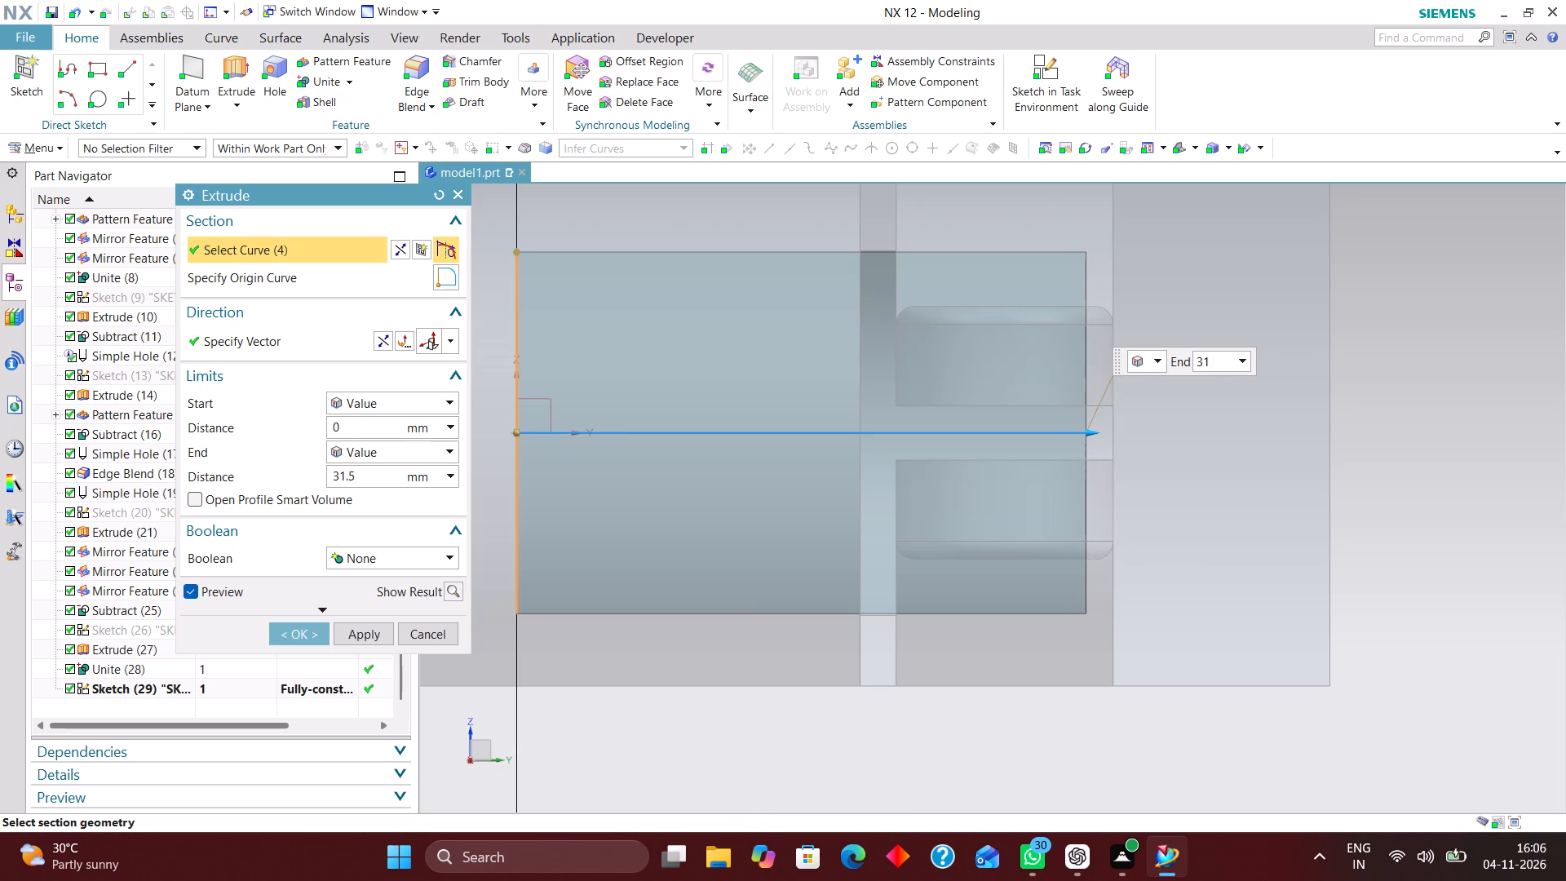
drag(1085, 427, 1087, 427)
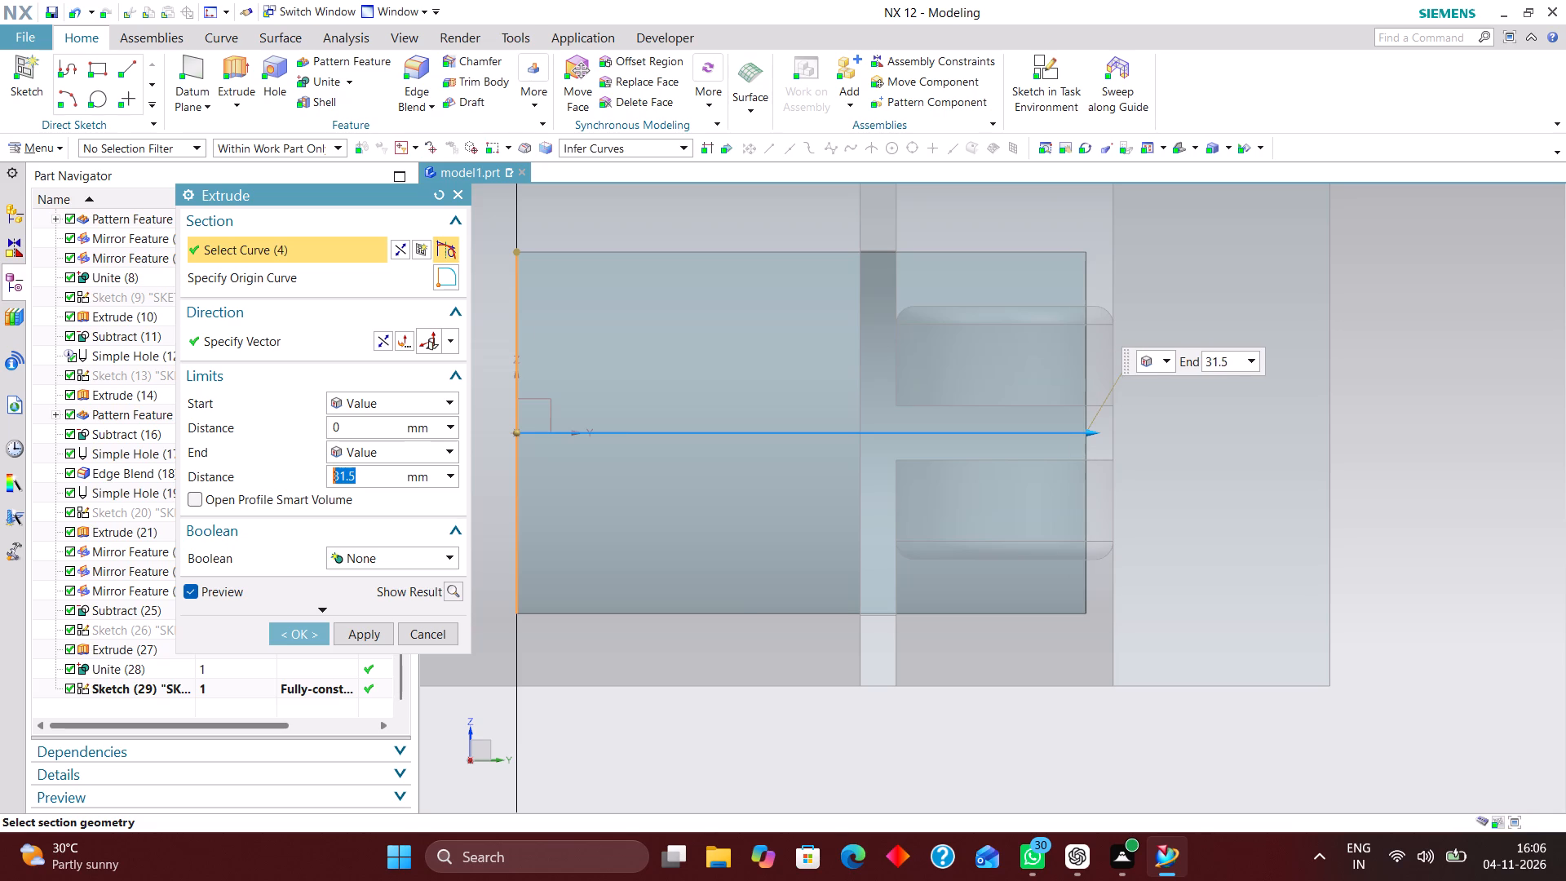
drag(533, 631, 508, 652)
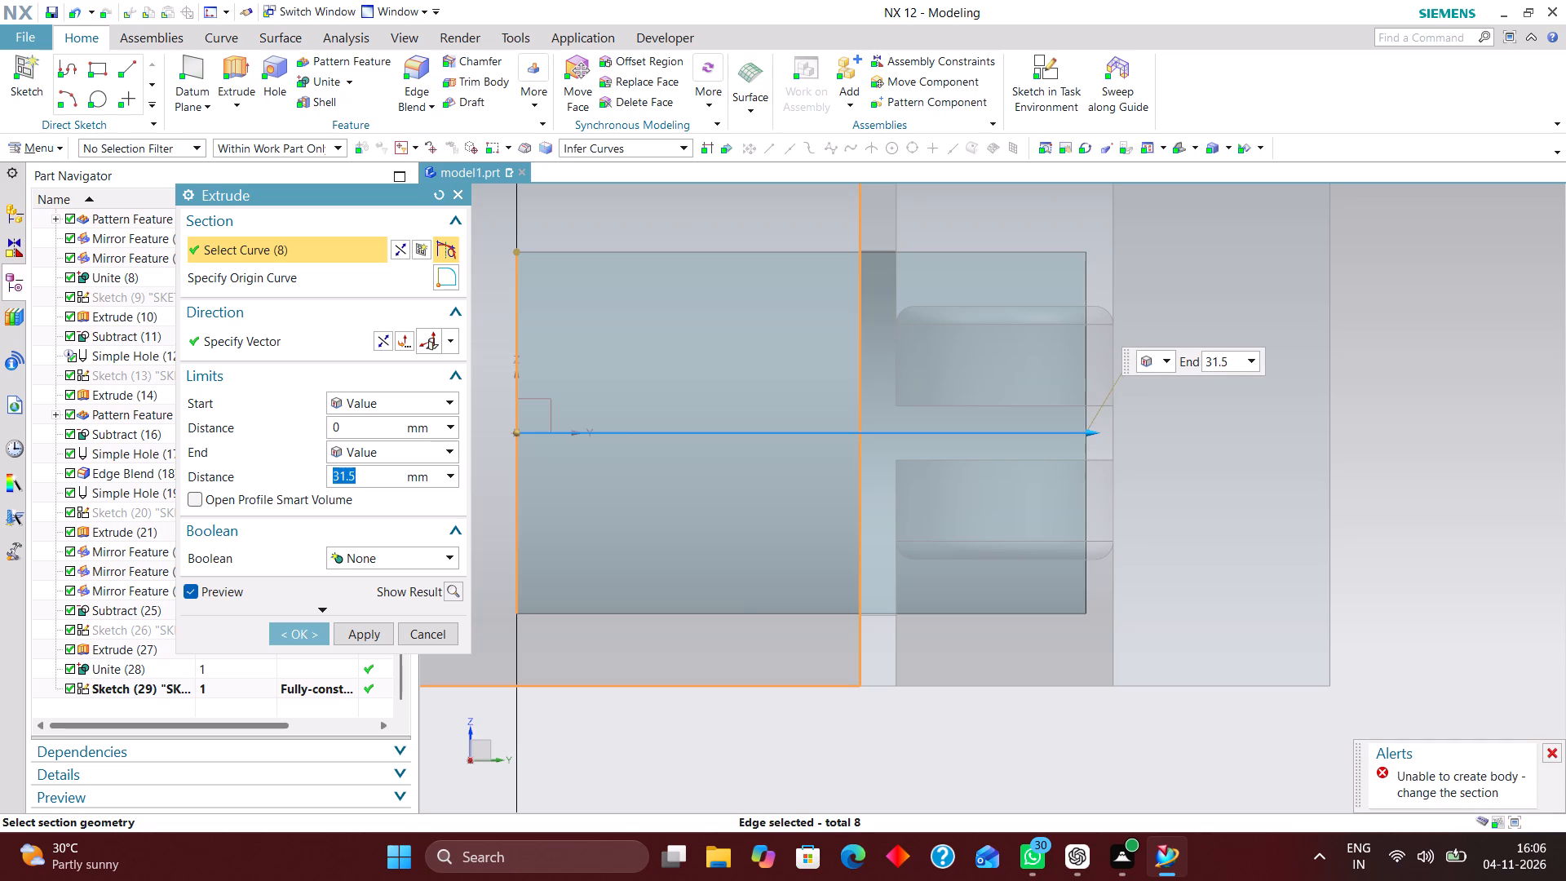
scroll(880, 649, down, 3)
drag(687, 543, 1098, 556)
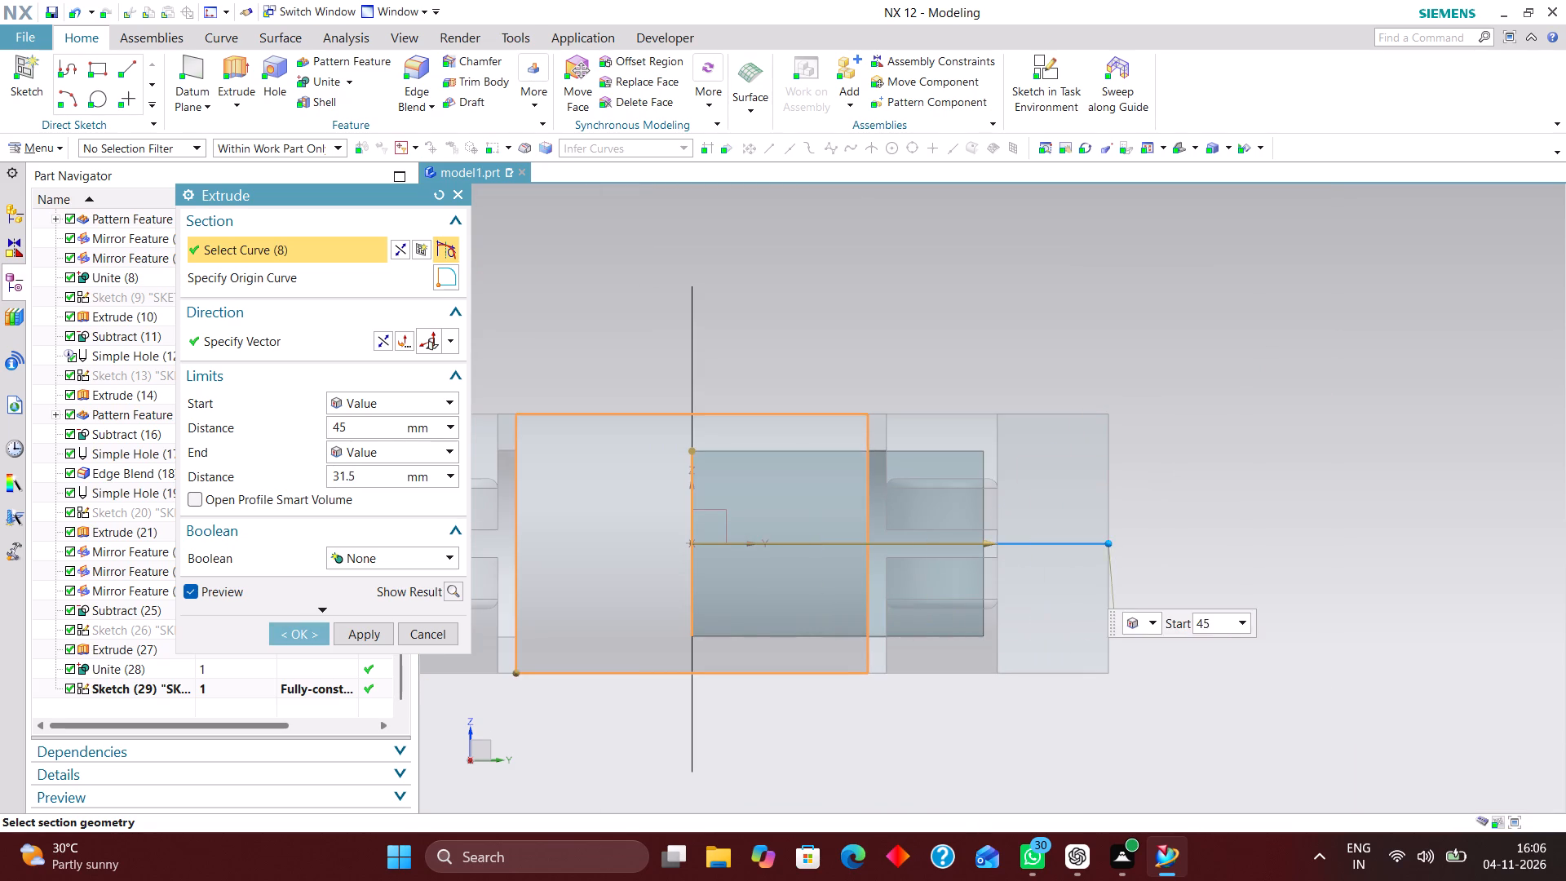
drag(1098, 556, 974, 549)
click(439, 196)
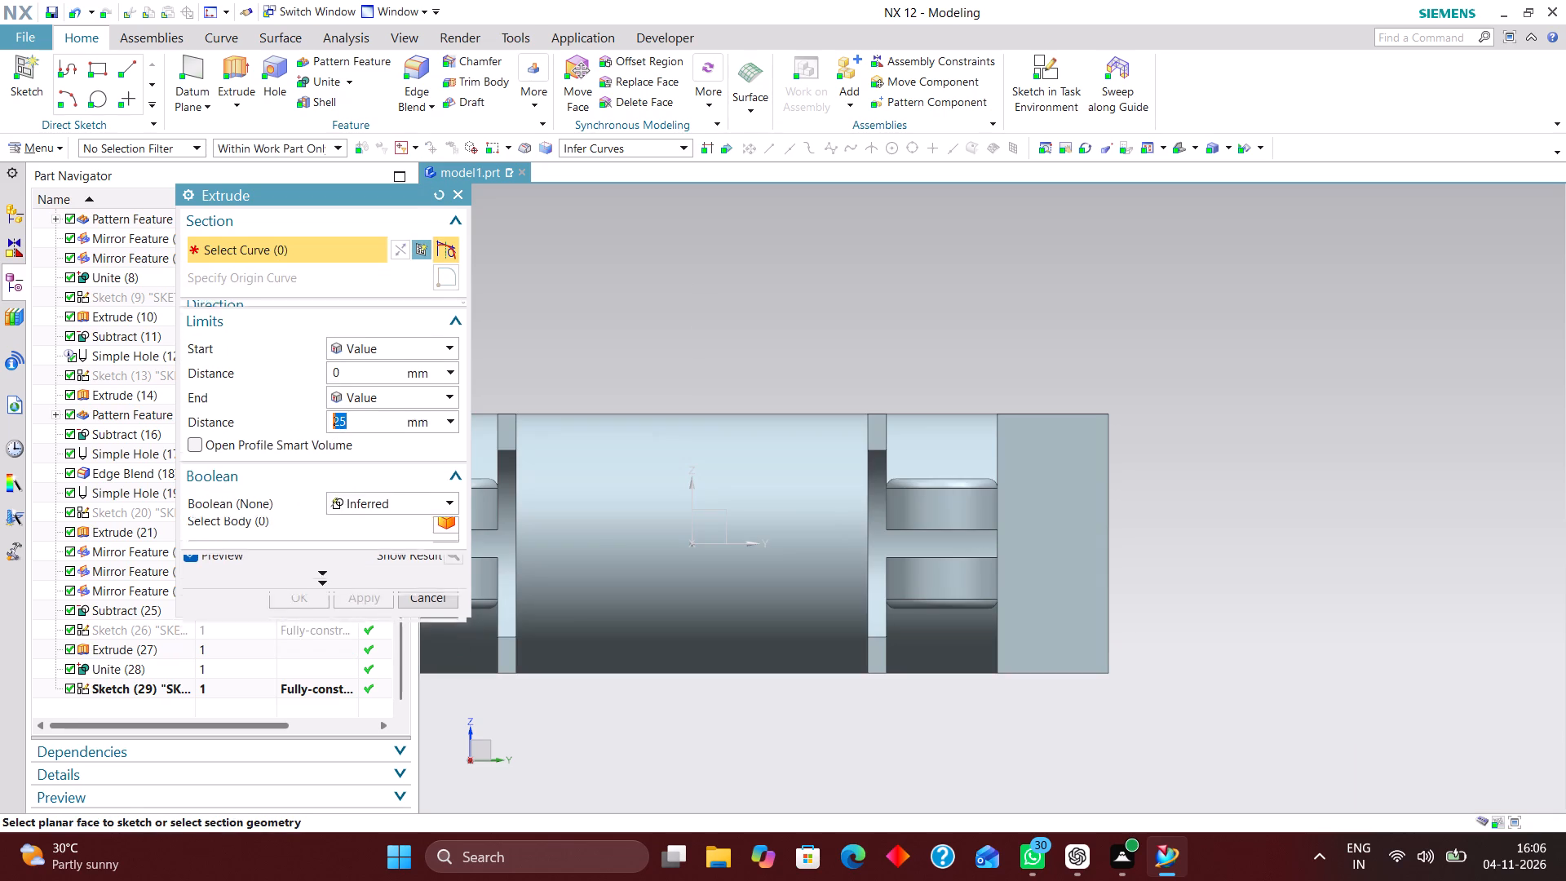
Select the round-ended profile sketch as the Extrude section and reverse the extrusion direction toward the side block.
click(153, 686)
scroll(803, 541, down, 3)
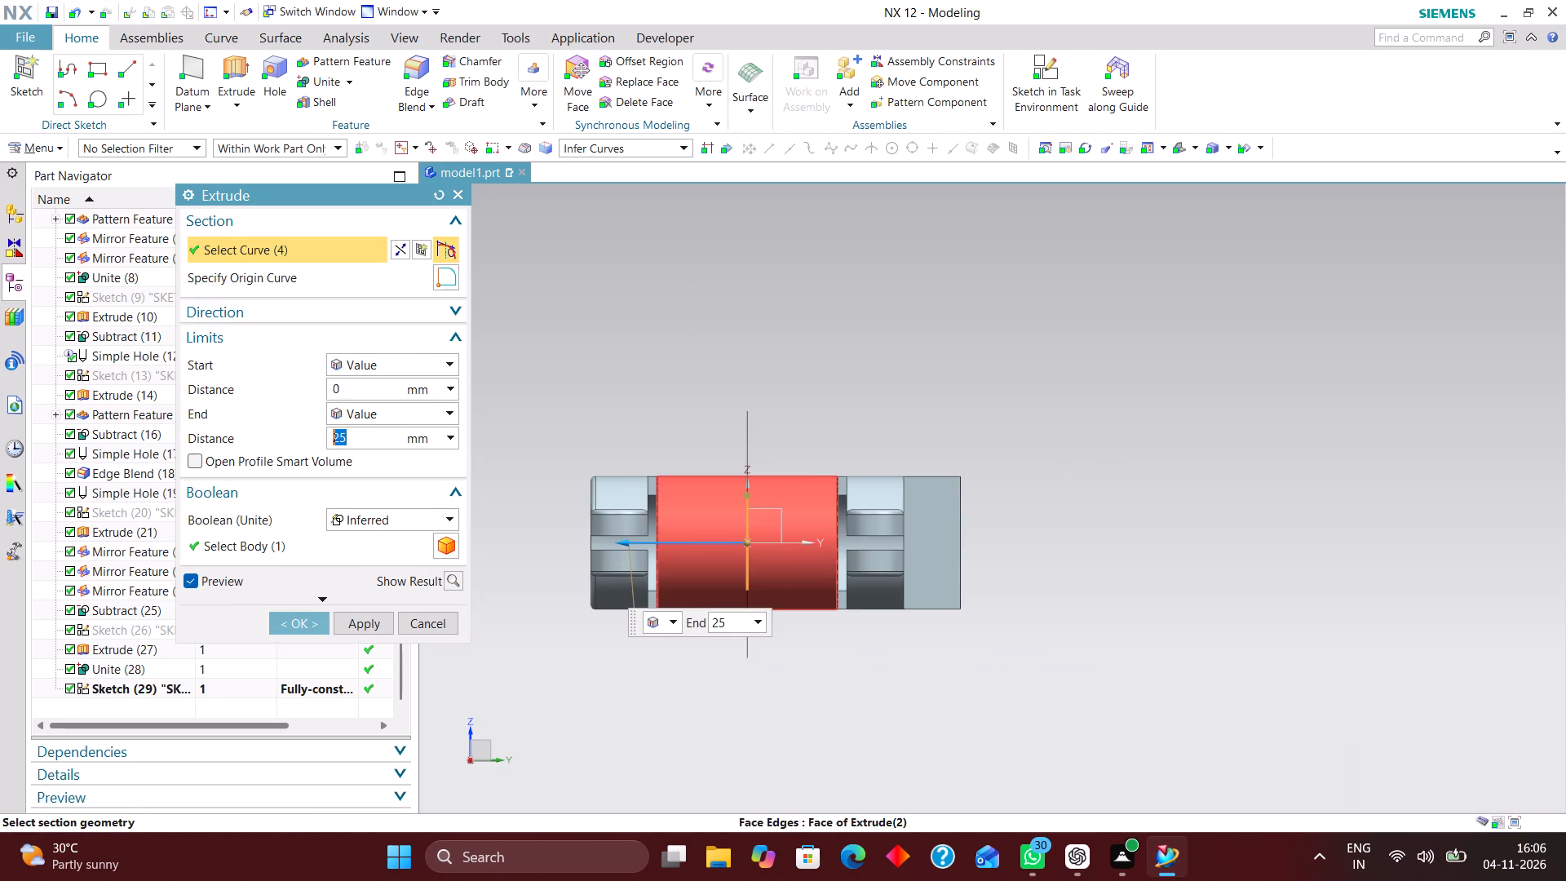
scroll(787, 562, up, 1)
middle_drag(1110, 455, 1051, 517)
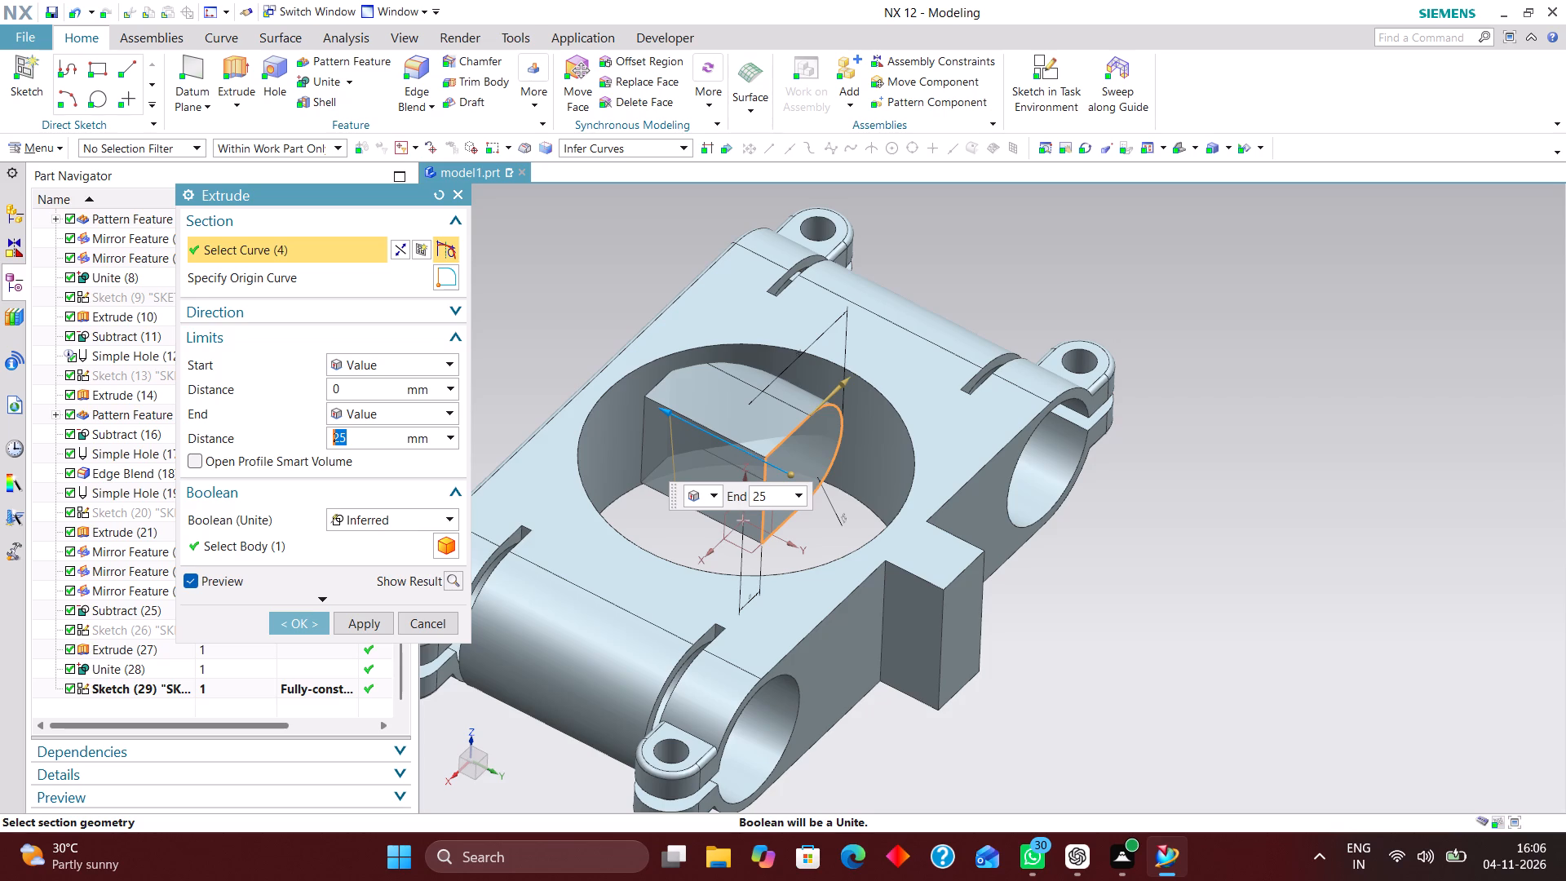
click(402, 246)
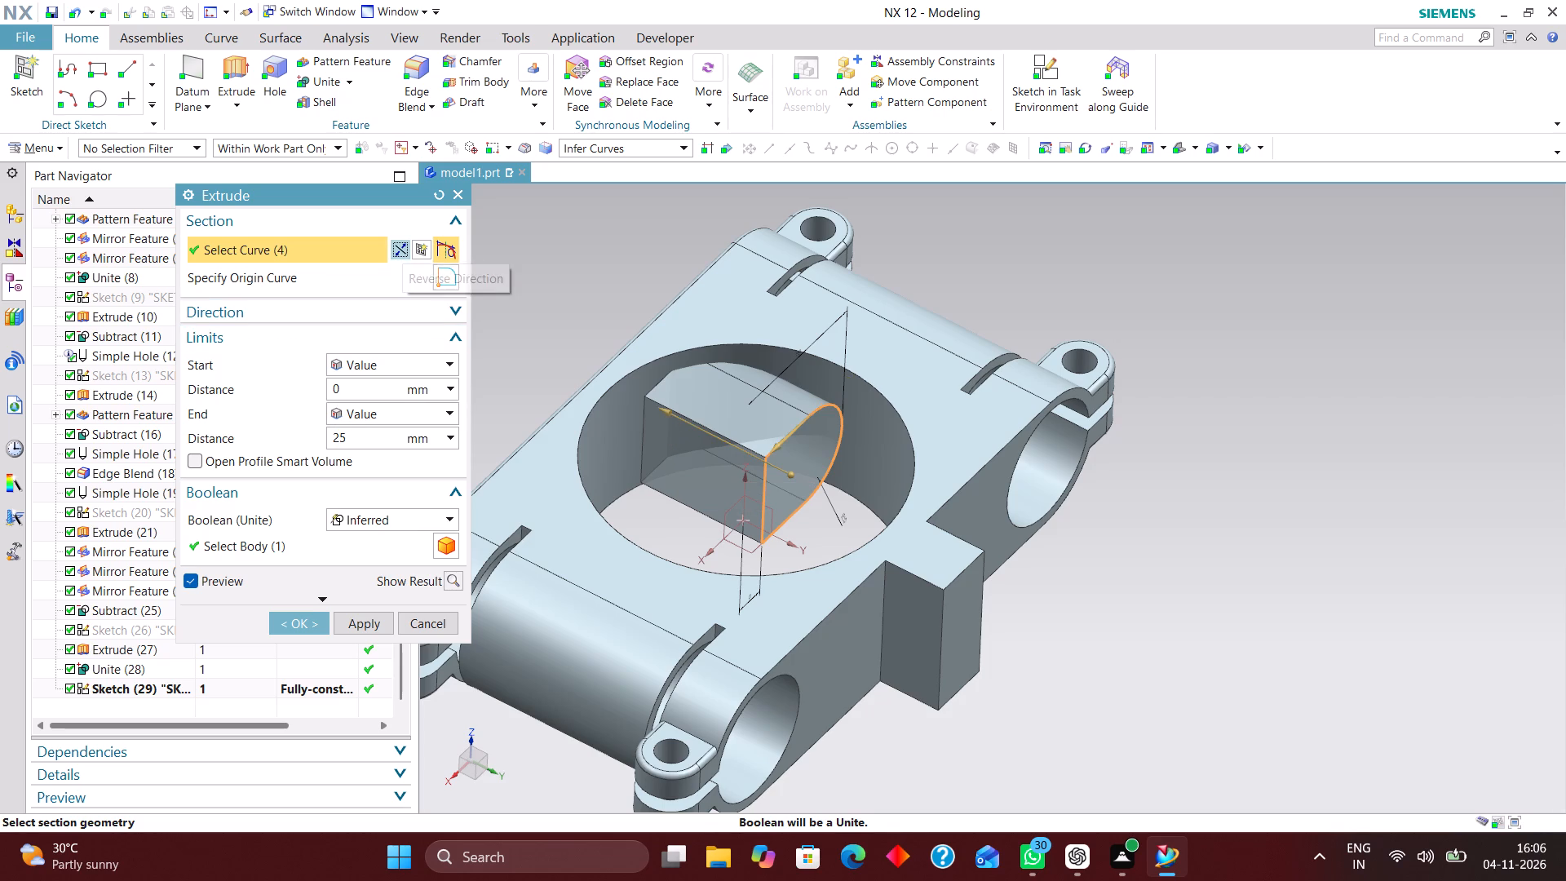
click(402, 246)
click(414, 300)
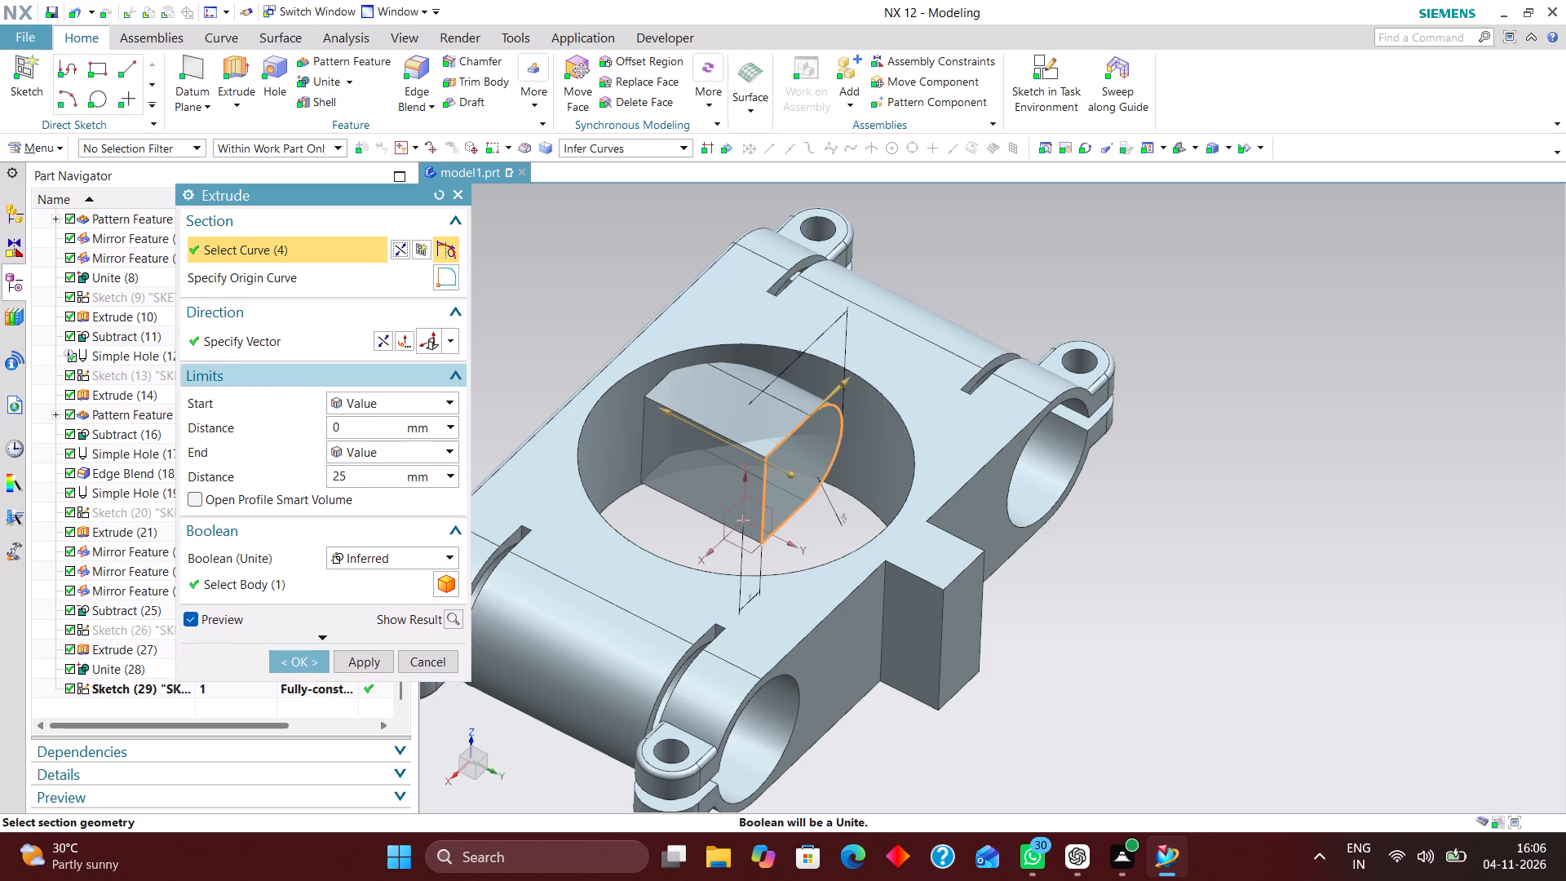
click(382, 343)
Set the extrusion's end limit to 31.5 mm, just inside the base's block-side face.
middle_drag(980, 470, 997, 435)
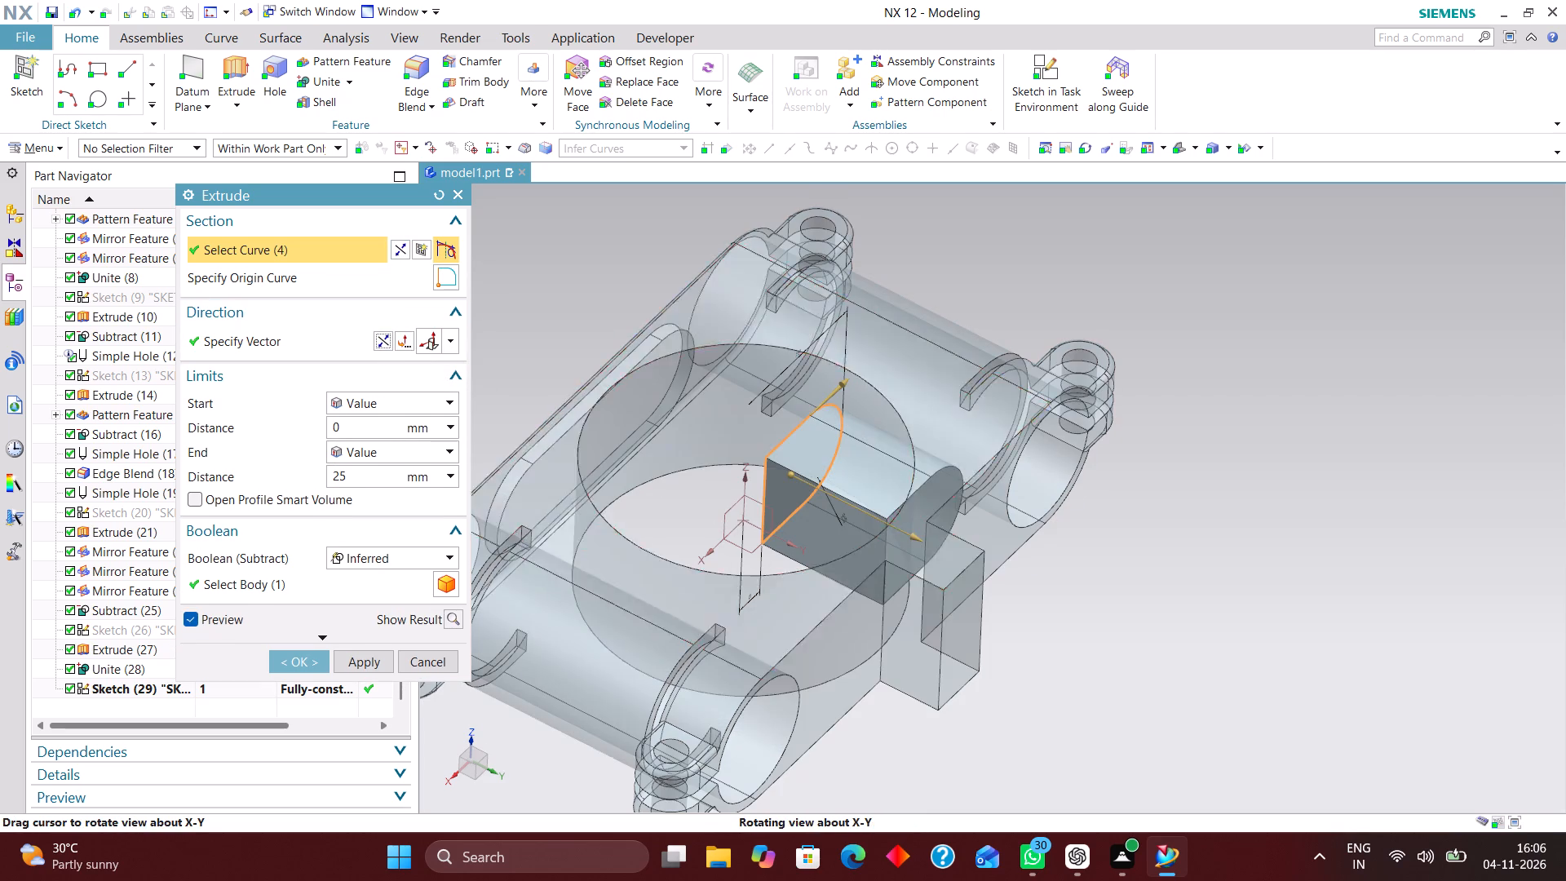
middle_drag(997, 435, 1077, 454)
right_drag(1269, 428, 1051, 431)
middle_drag(1138, 694, 1096, 680)
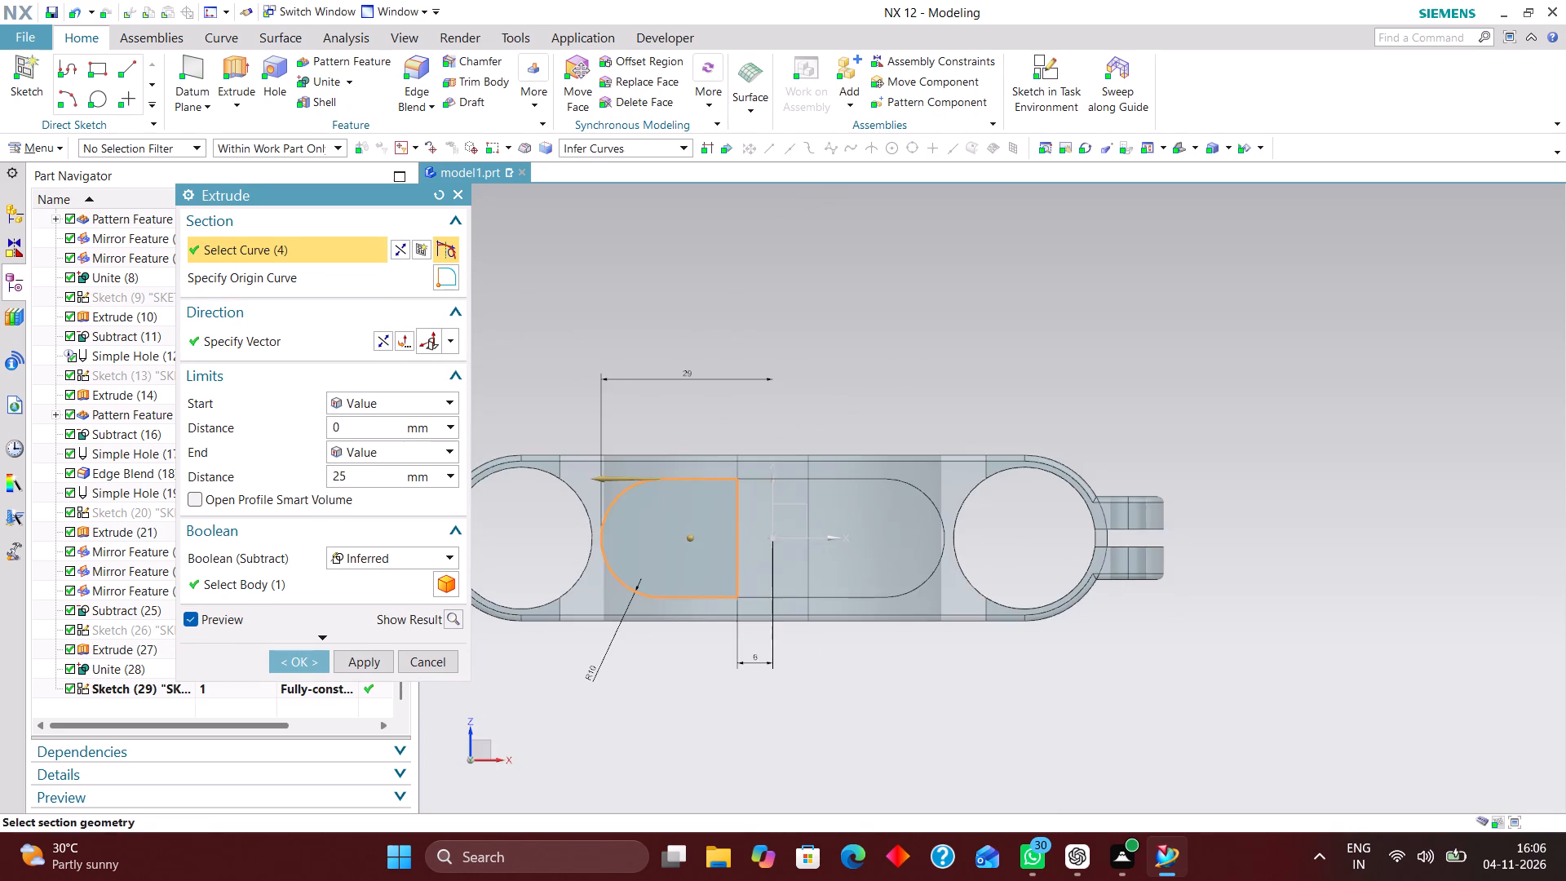
middle_drag(1096, 680, 936, 675)
right_drag(1302, 655, 1086, 638)
scroll(891, 561, up, 3)
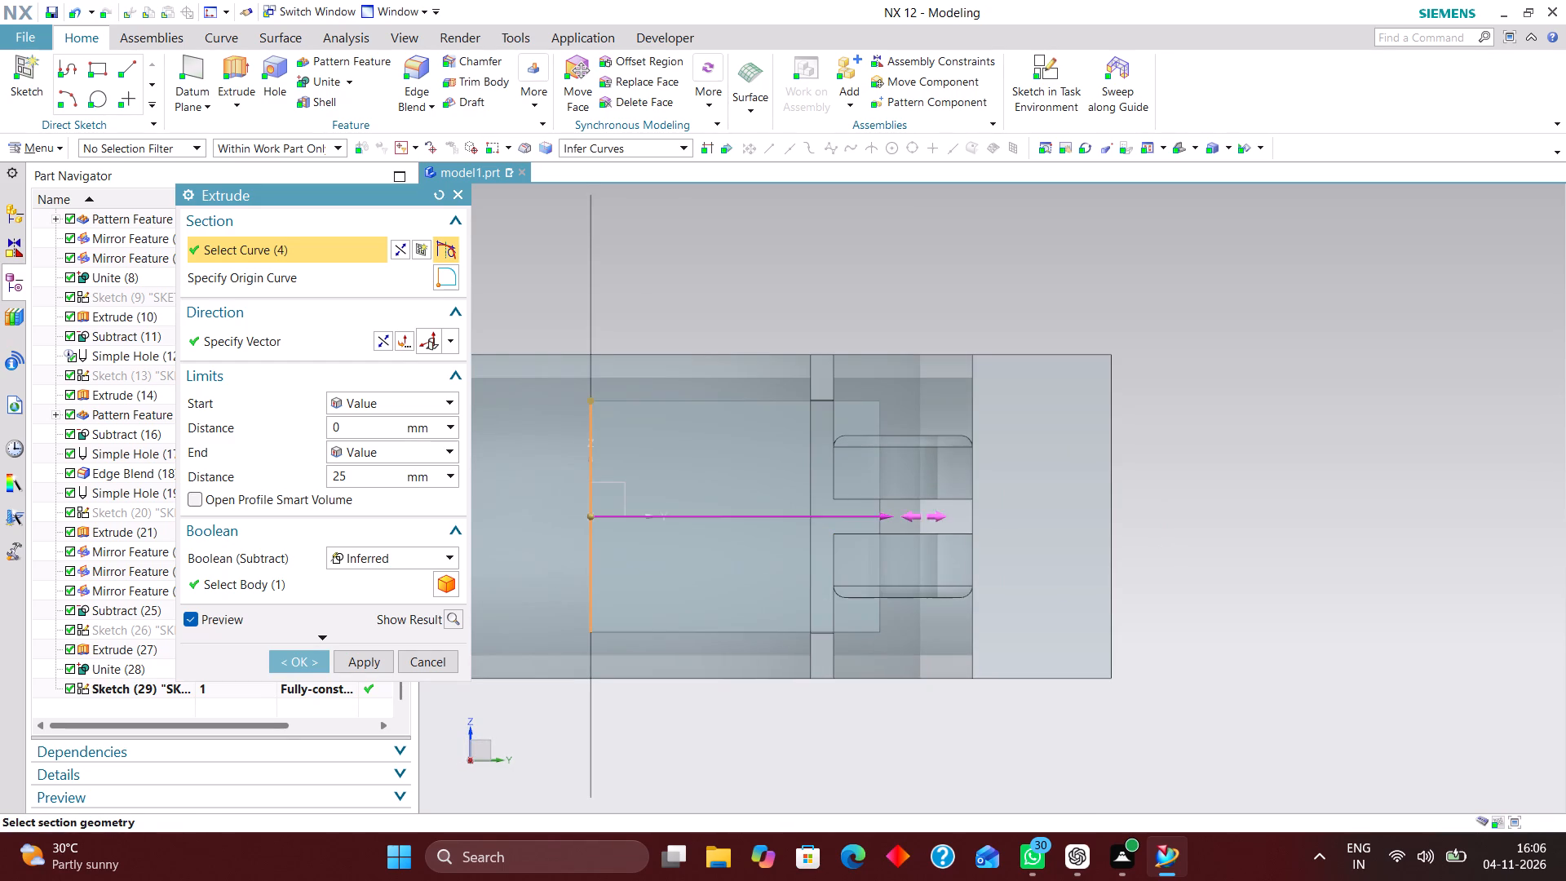
drag(864, 511, 967, 512)
drag(883, 520, 1068, 529)
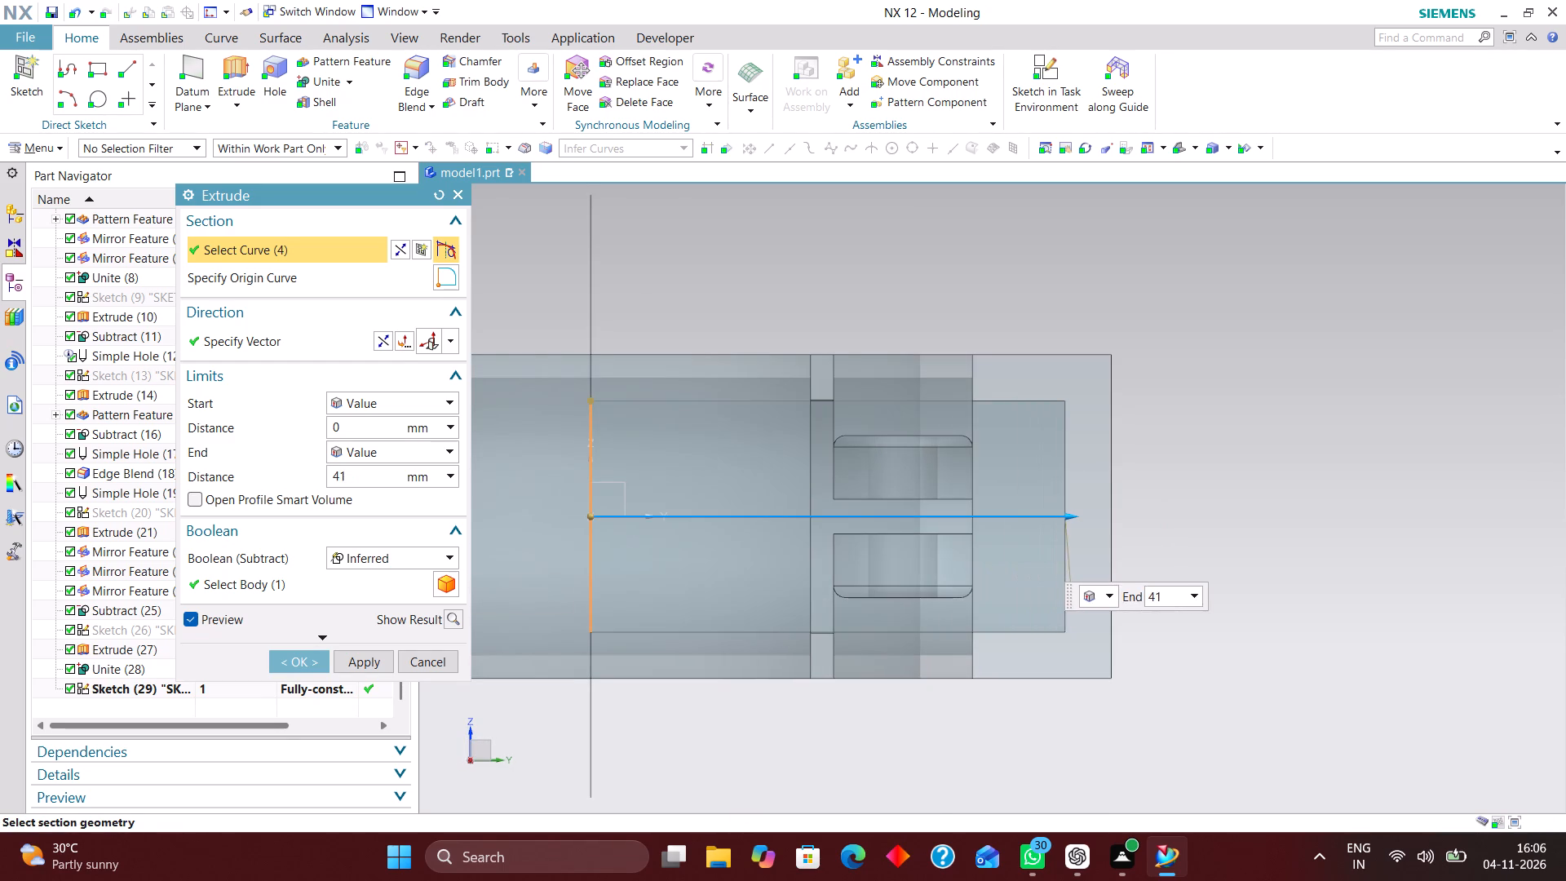
drag(1068, 529, 1114, 533)
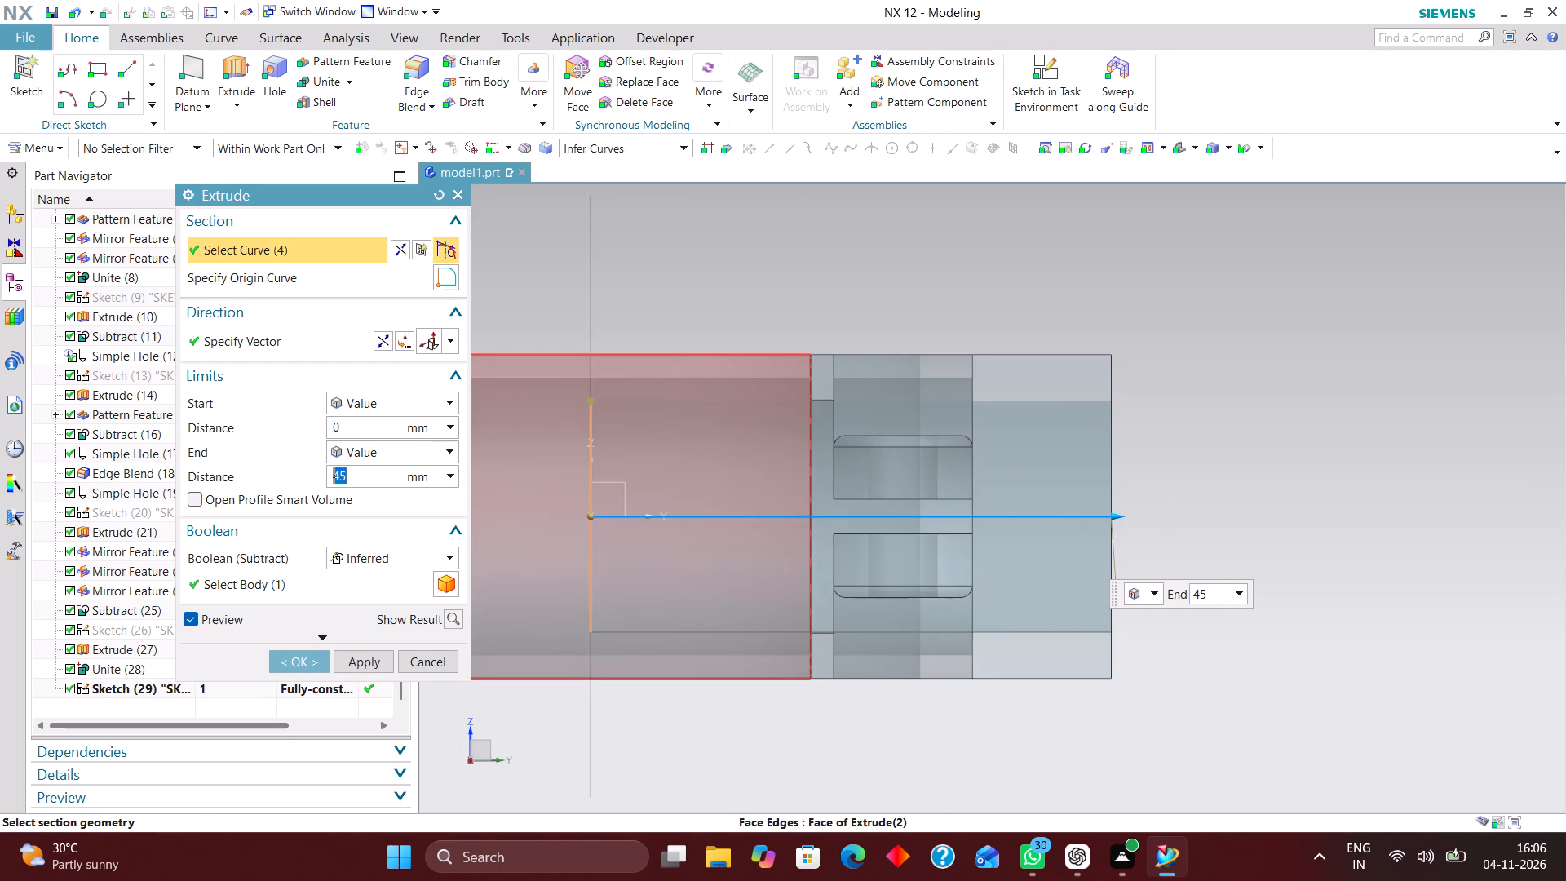
click(589, 514)
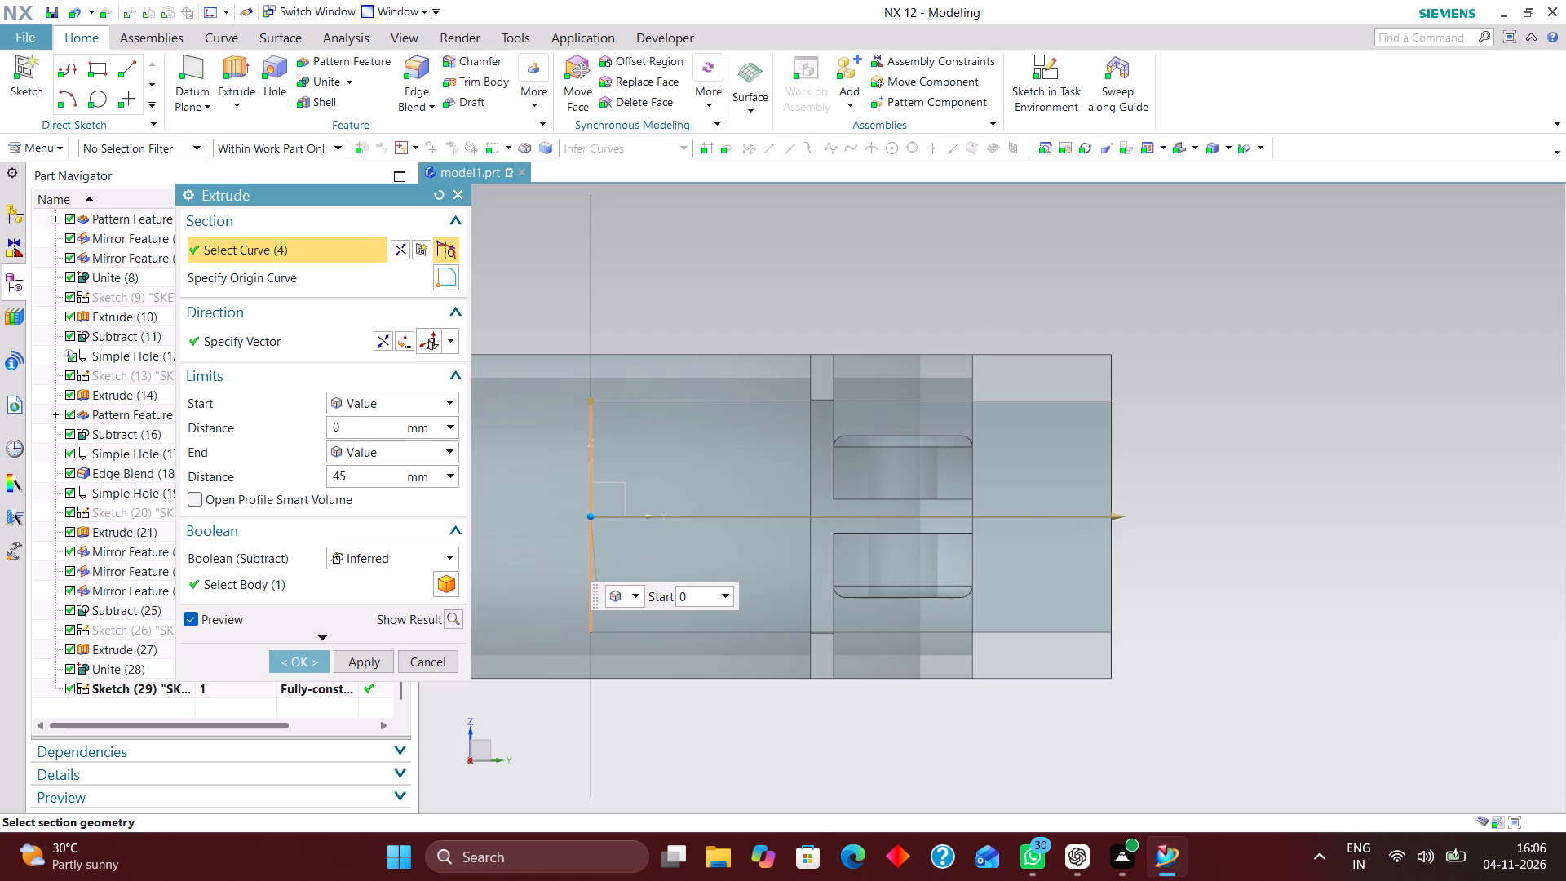
drag(1121, 519, 1054, 515)
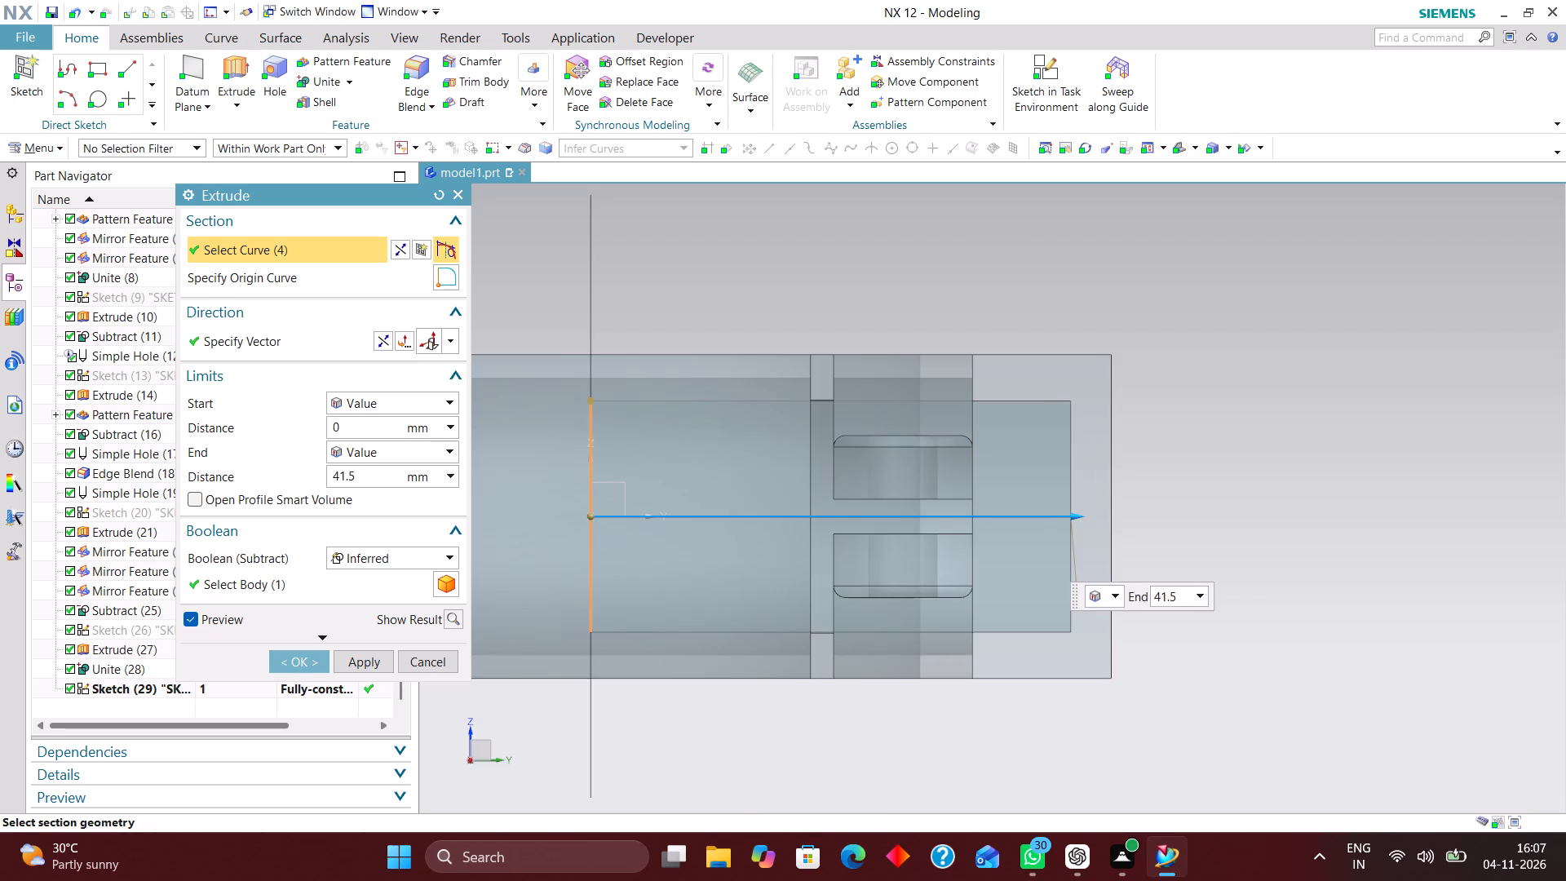
drag(1054, 515, 982, 516)
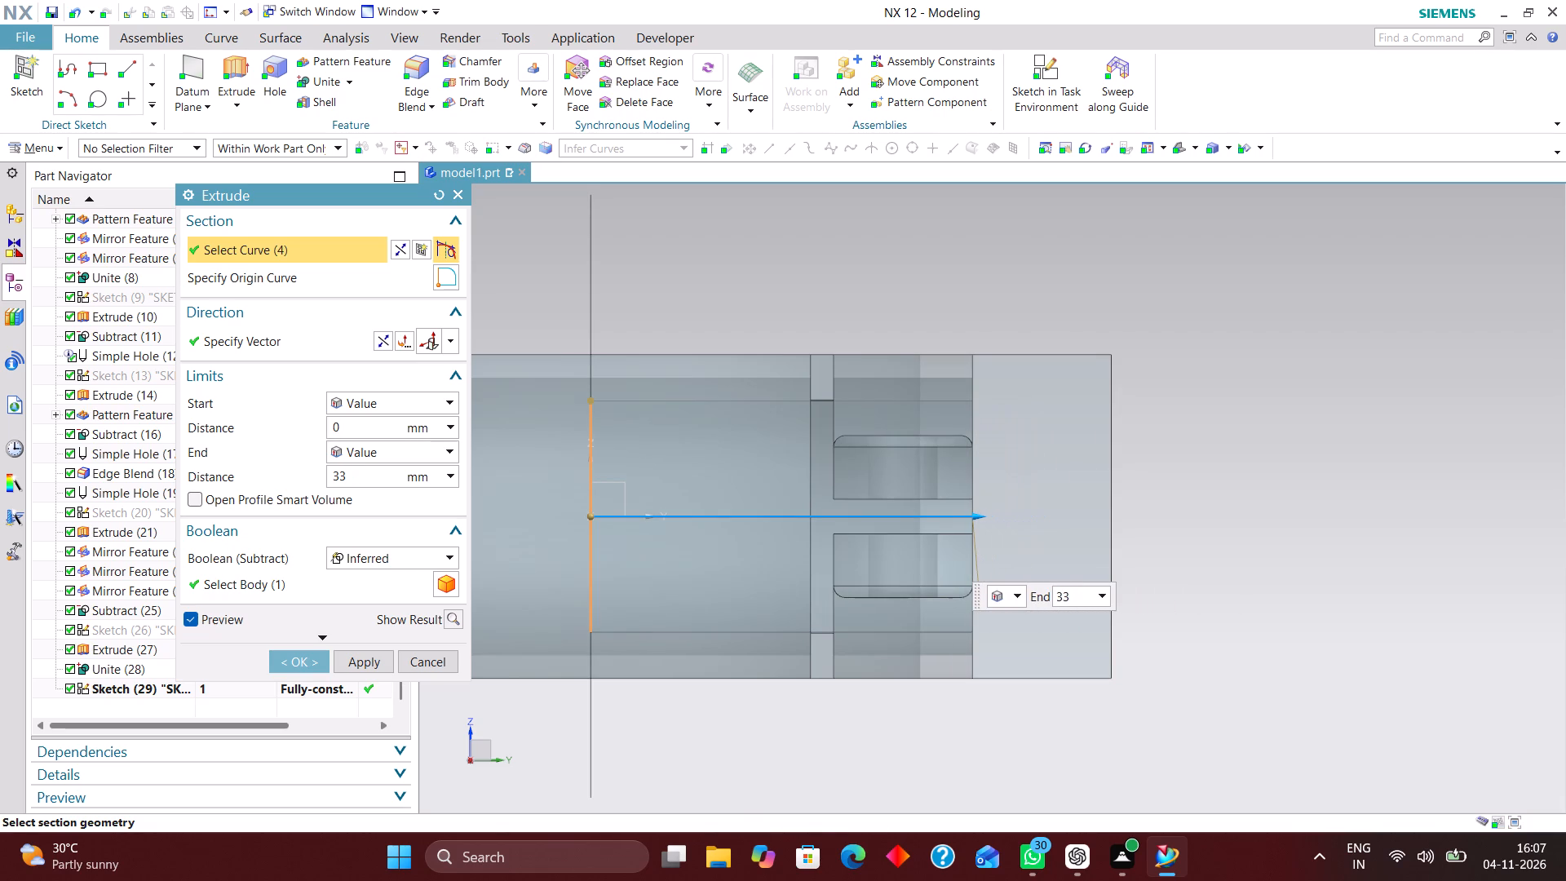
drag(982, 516, 962, 516)
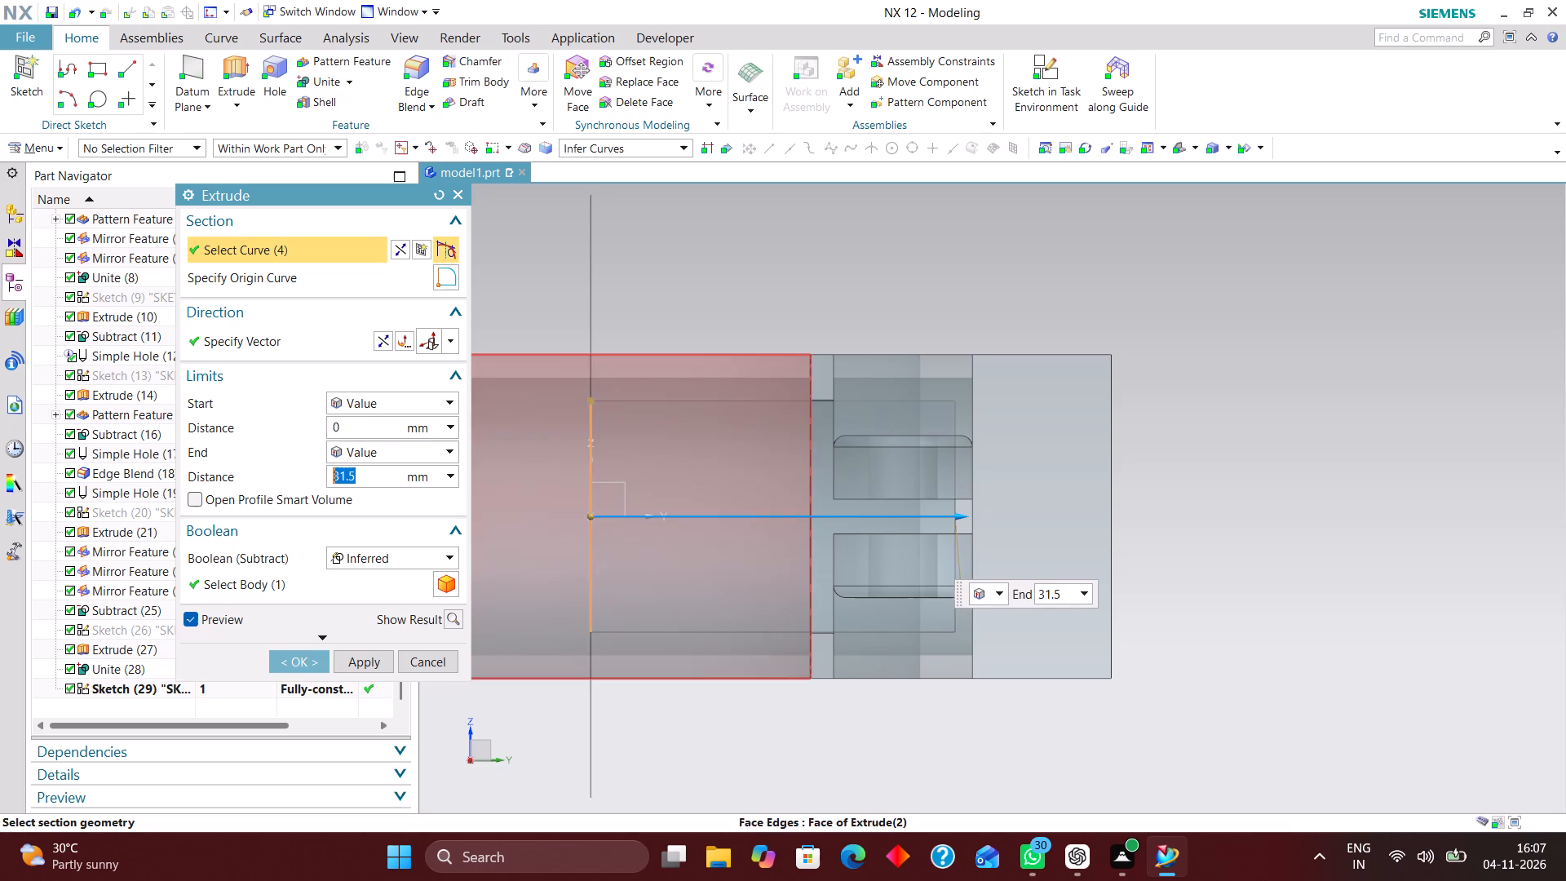
Set the extrusion's start limit to 40 mm, beyond the base's block-side face, and create it as a subtracting extrusion.
drag(585, 517, 998, 535)
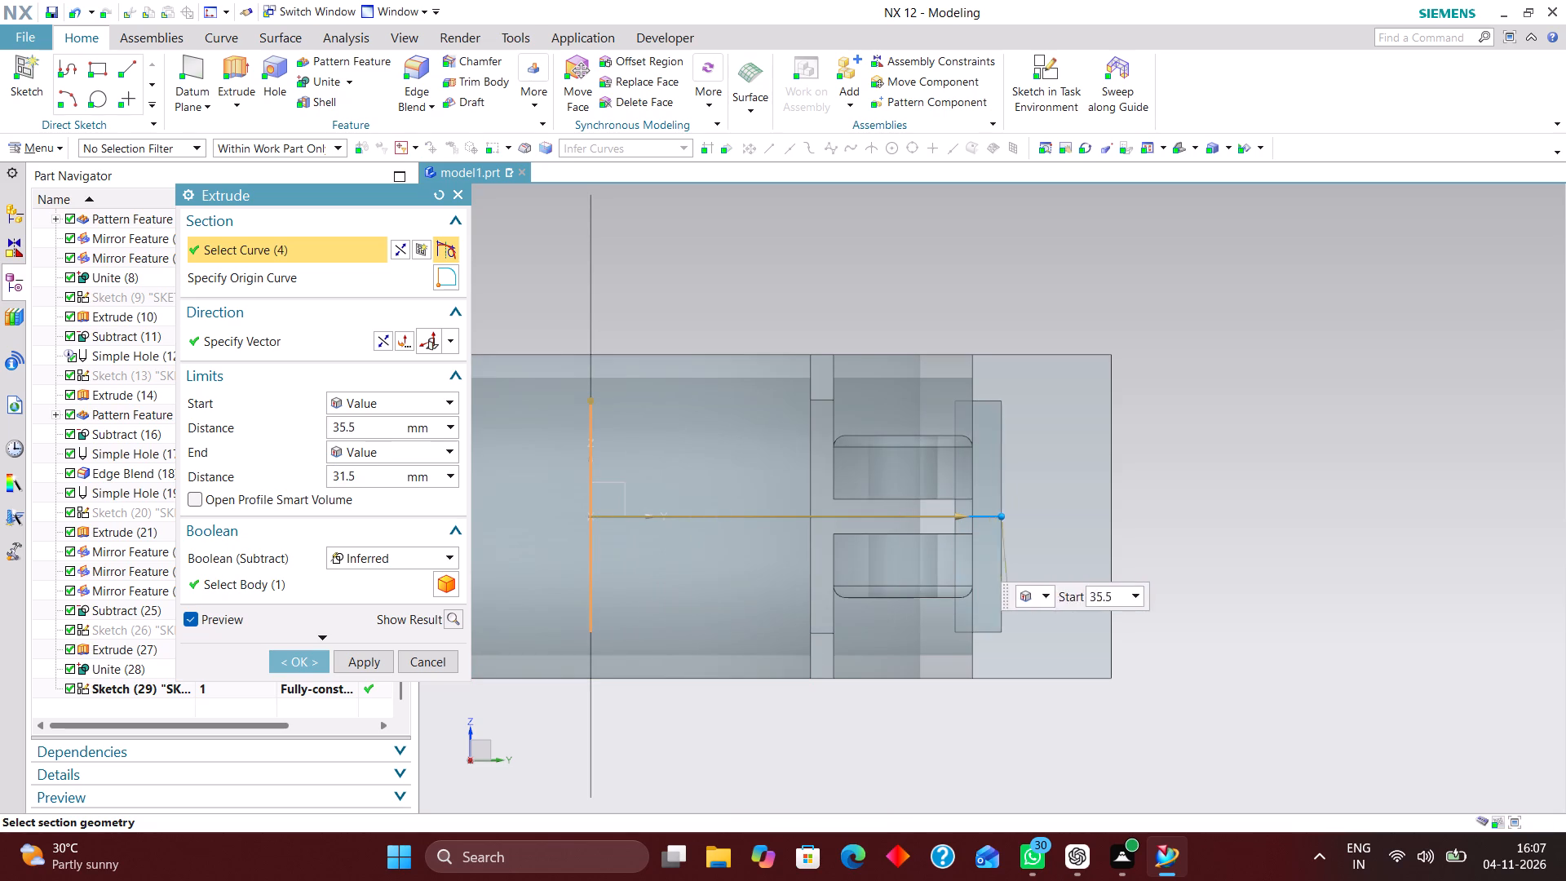
drag(998, 535, 1192, 536)
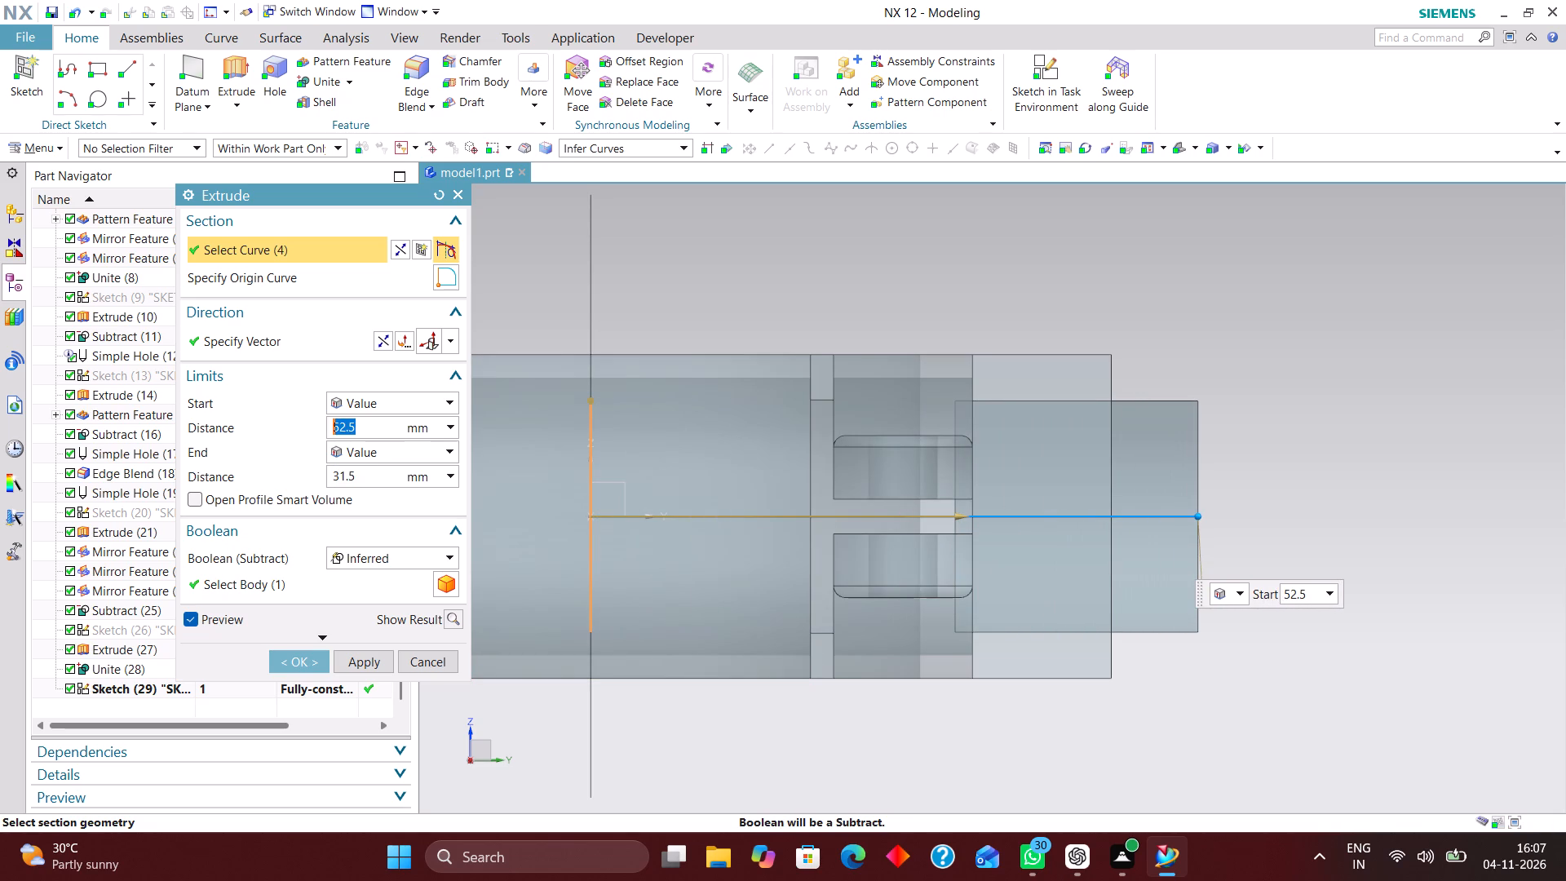
scroll(1245, 384, down, 2)
middle_drag(1257, 394, 1201, 450)
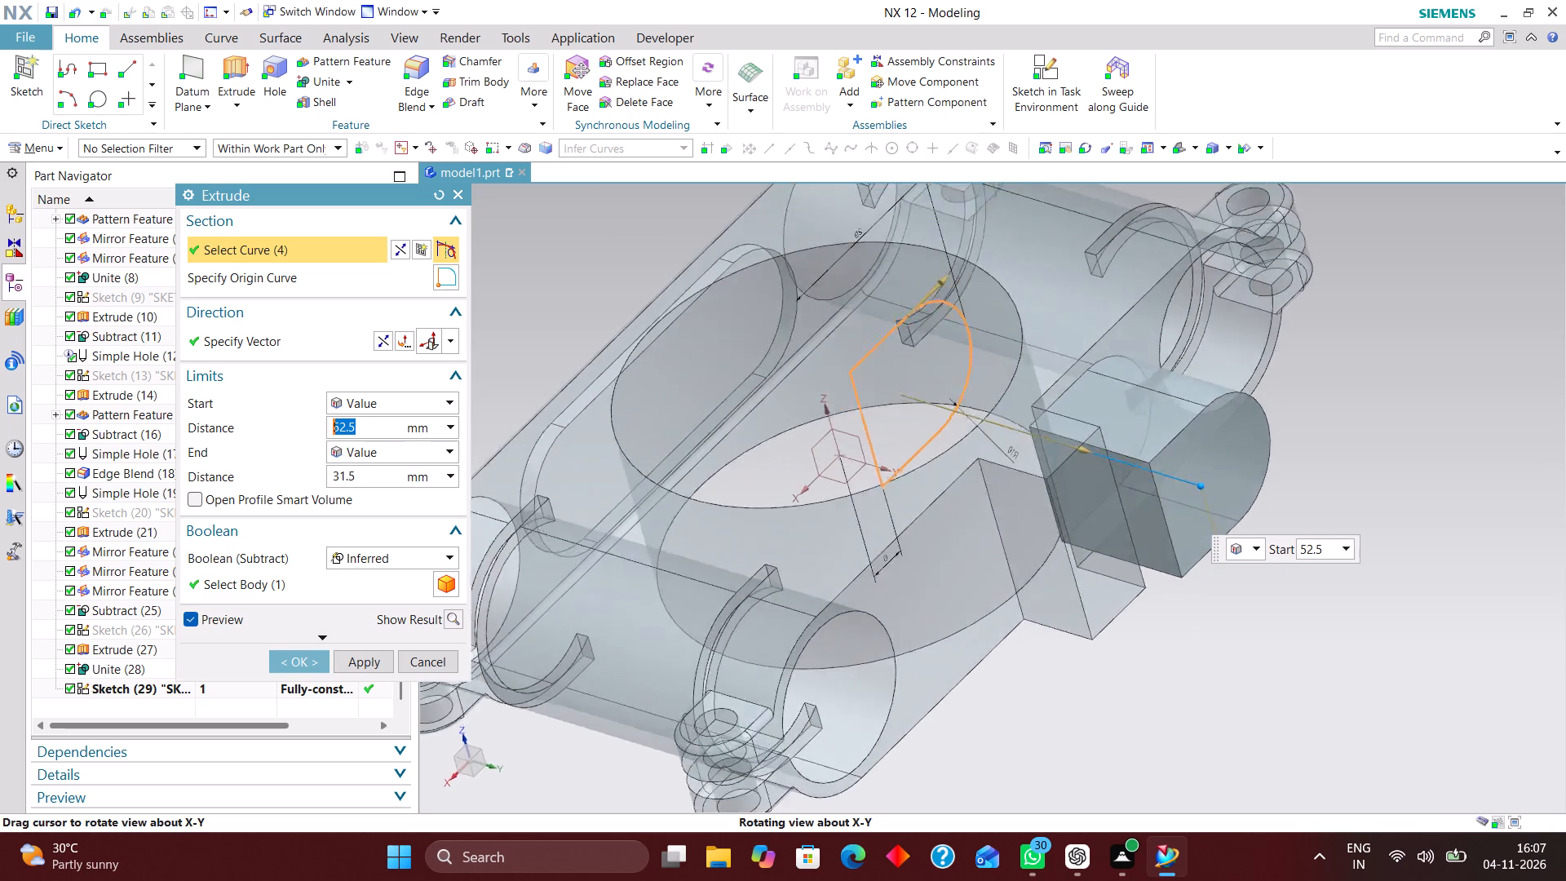
middle_drag(1201, 450, 1202, 450)
drag(1204, 489, 1158, 458)
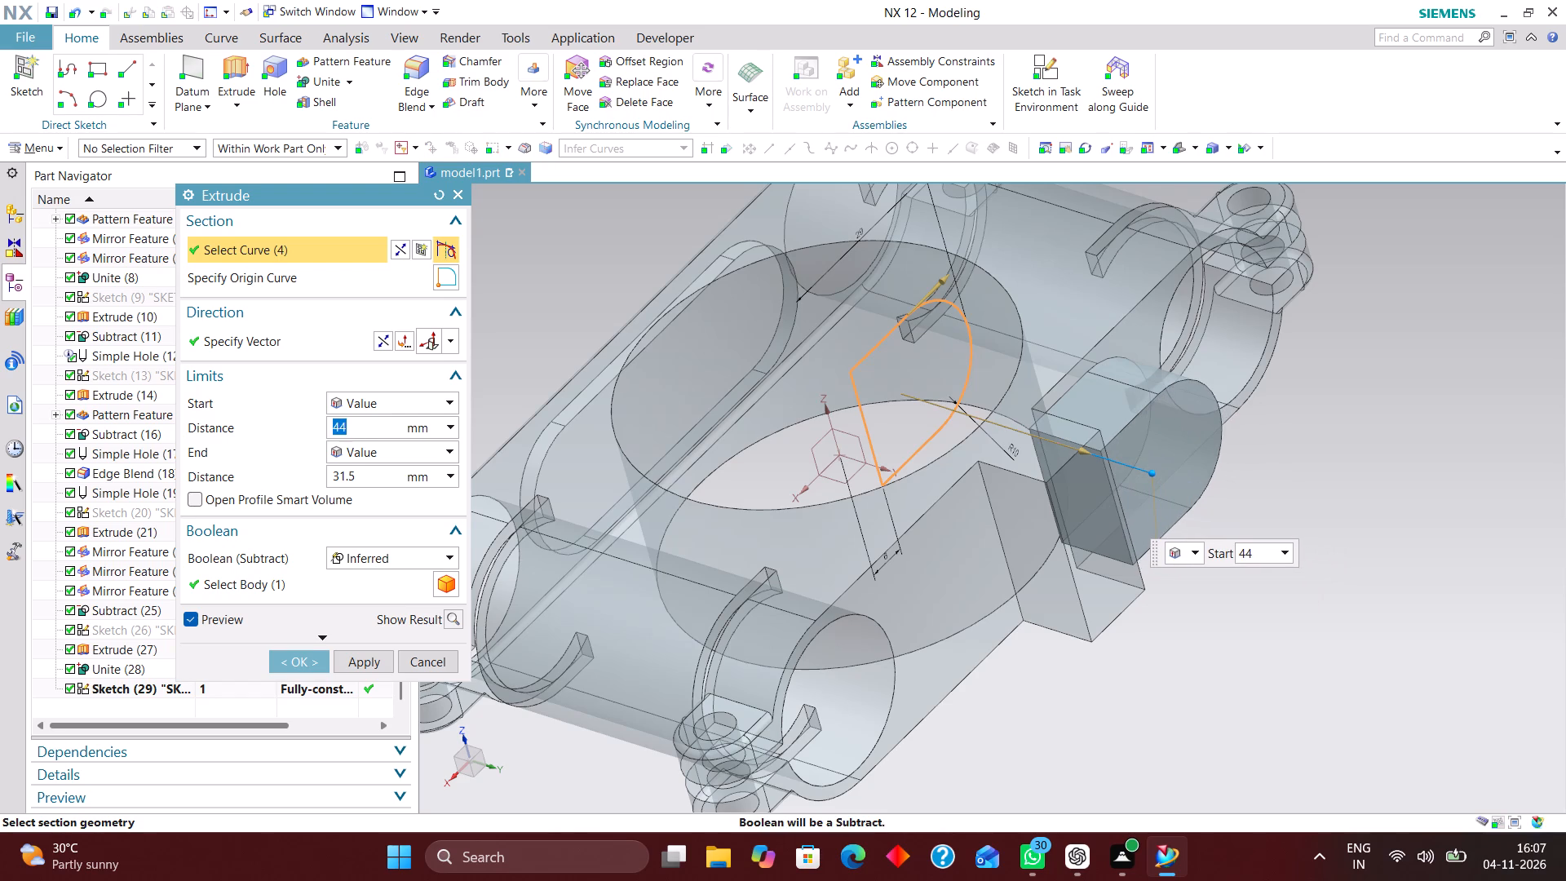
middle_drag(1232, 490, 1254, 568)
right_drag(1263, 454, 1011, 442)
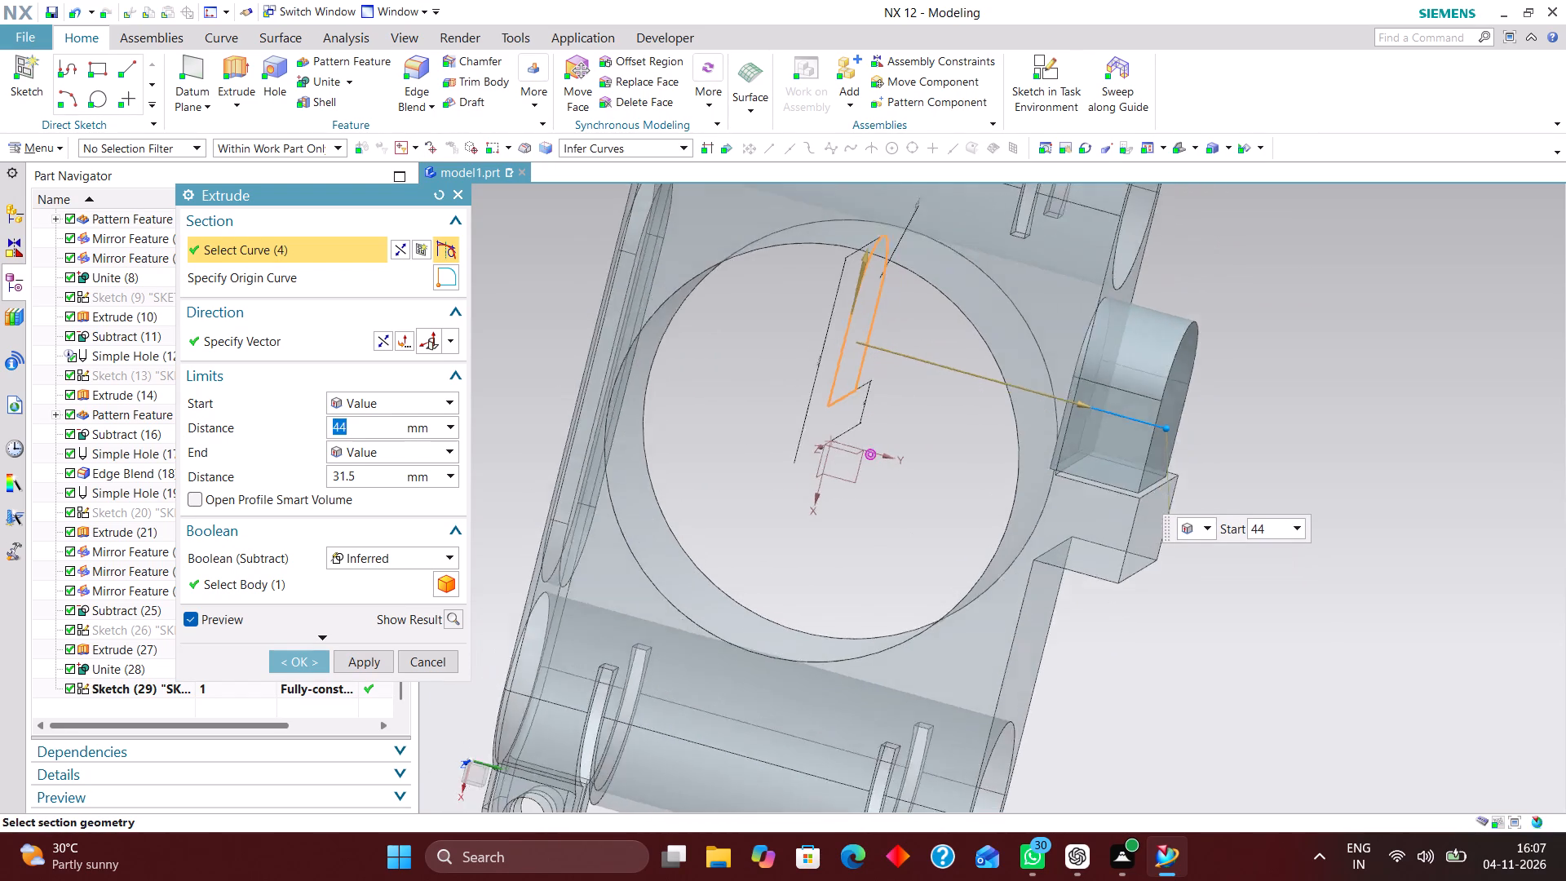
drag(1152, 350, 1123, 353)
click(316, 658)
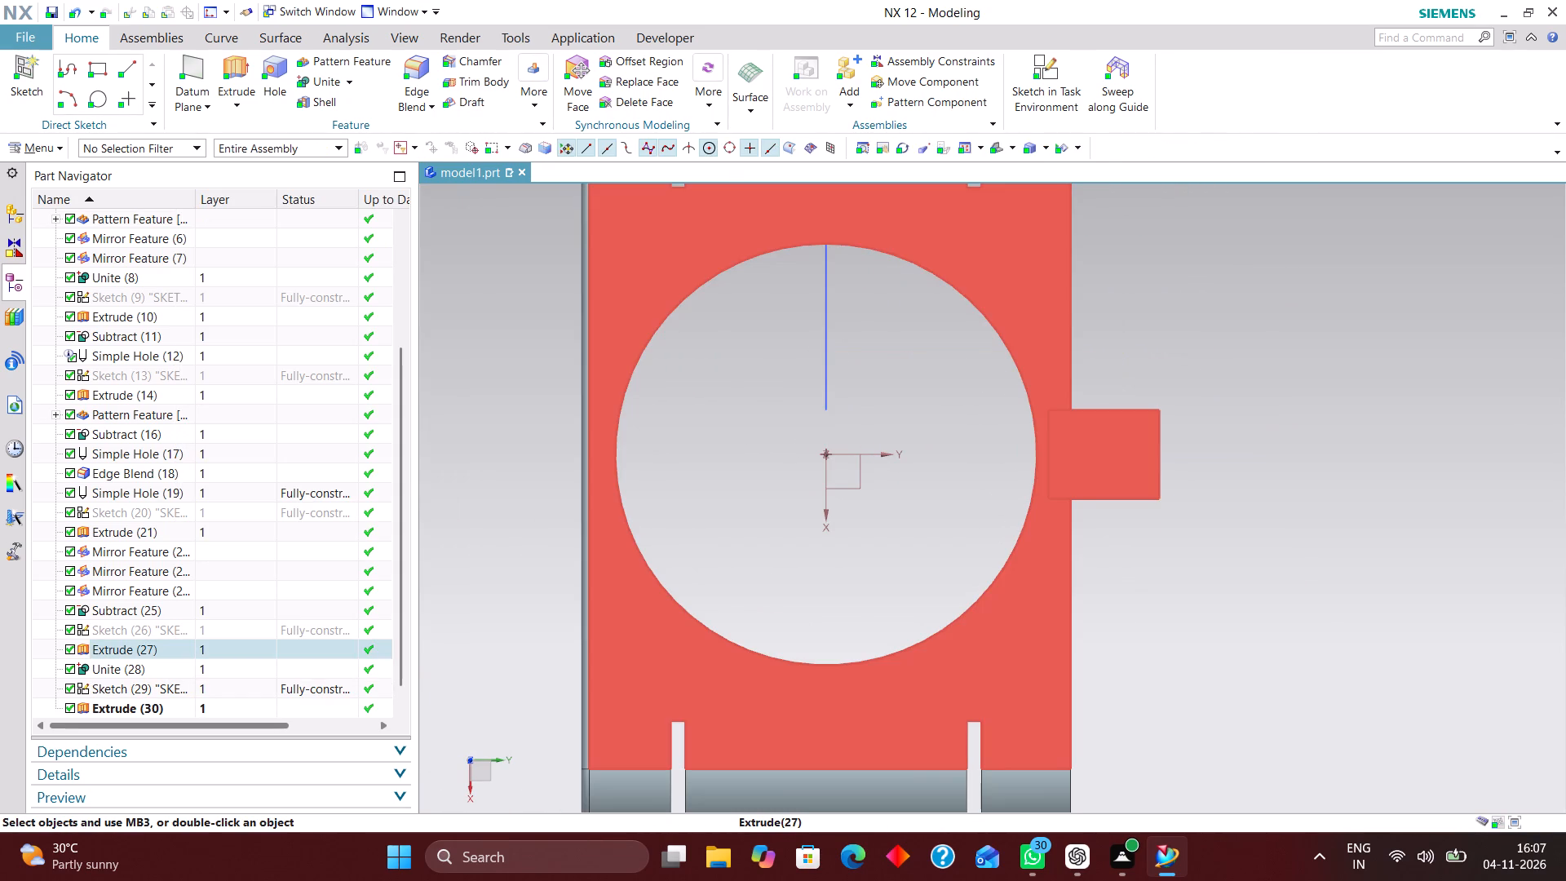
Edit the new round-ended extrusion with rollback and set its Boolean to None.
scroll(233, 582, down, 6)
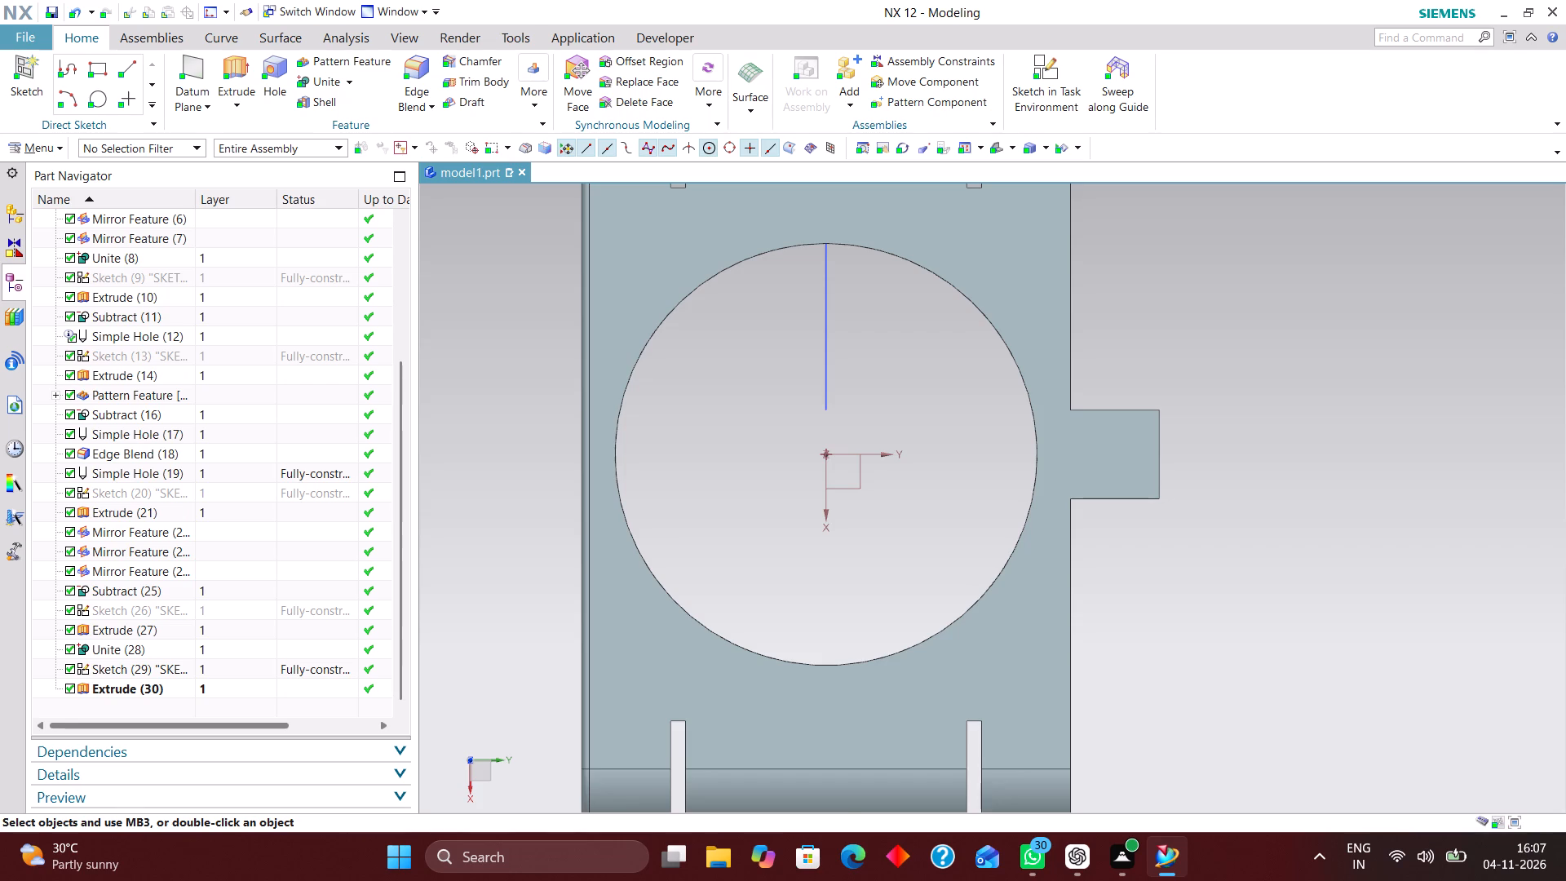
middle_drag(1197, 668, 1157, 630)
click(262, 685)
right_click(262, 685)
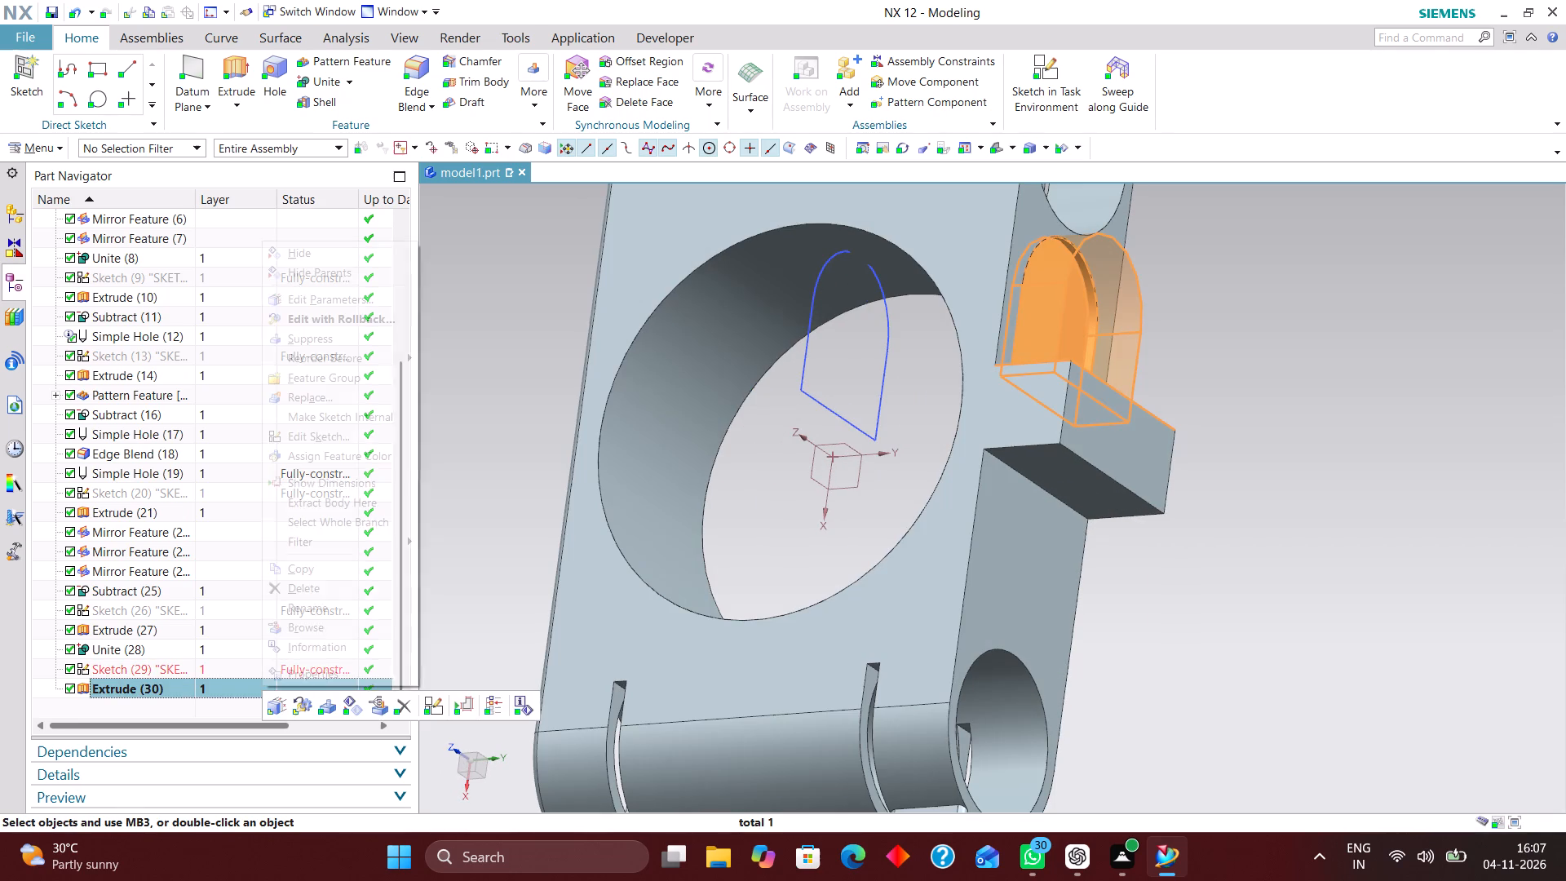
click(358, 316)
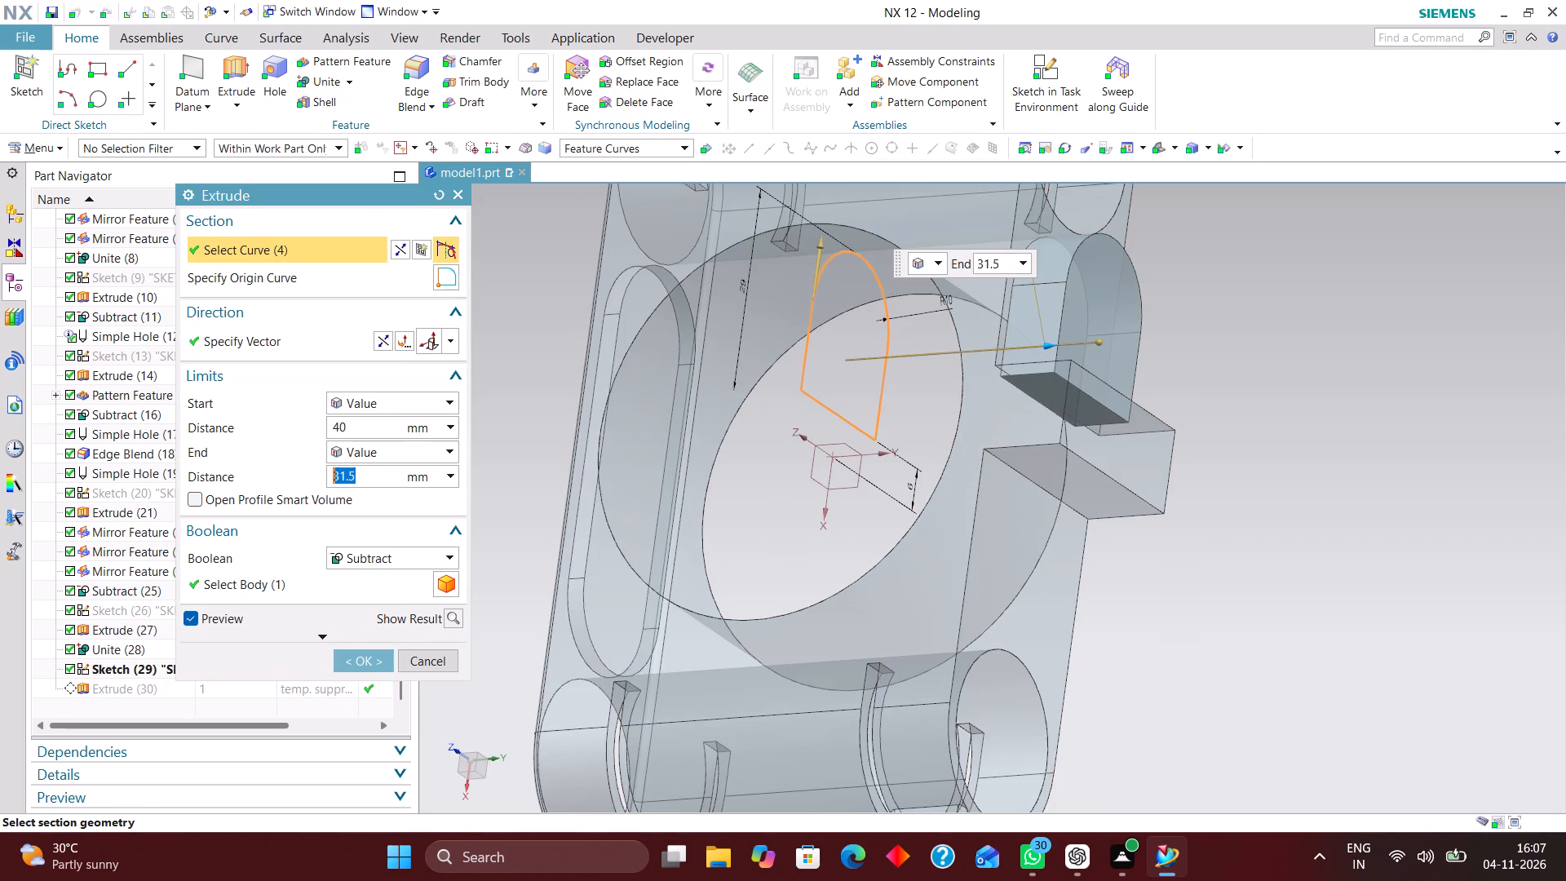
click(387, 556)
click(381, 571)
click(361, 632)
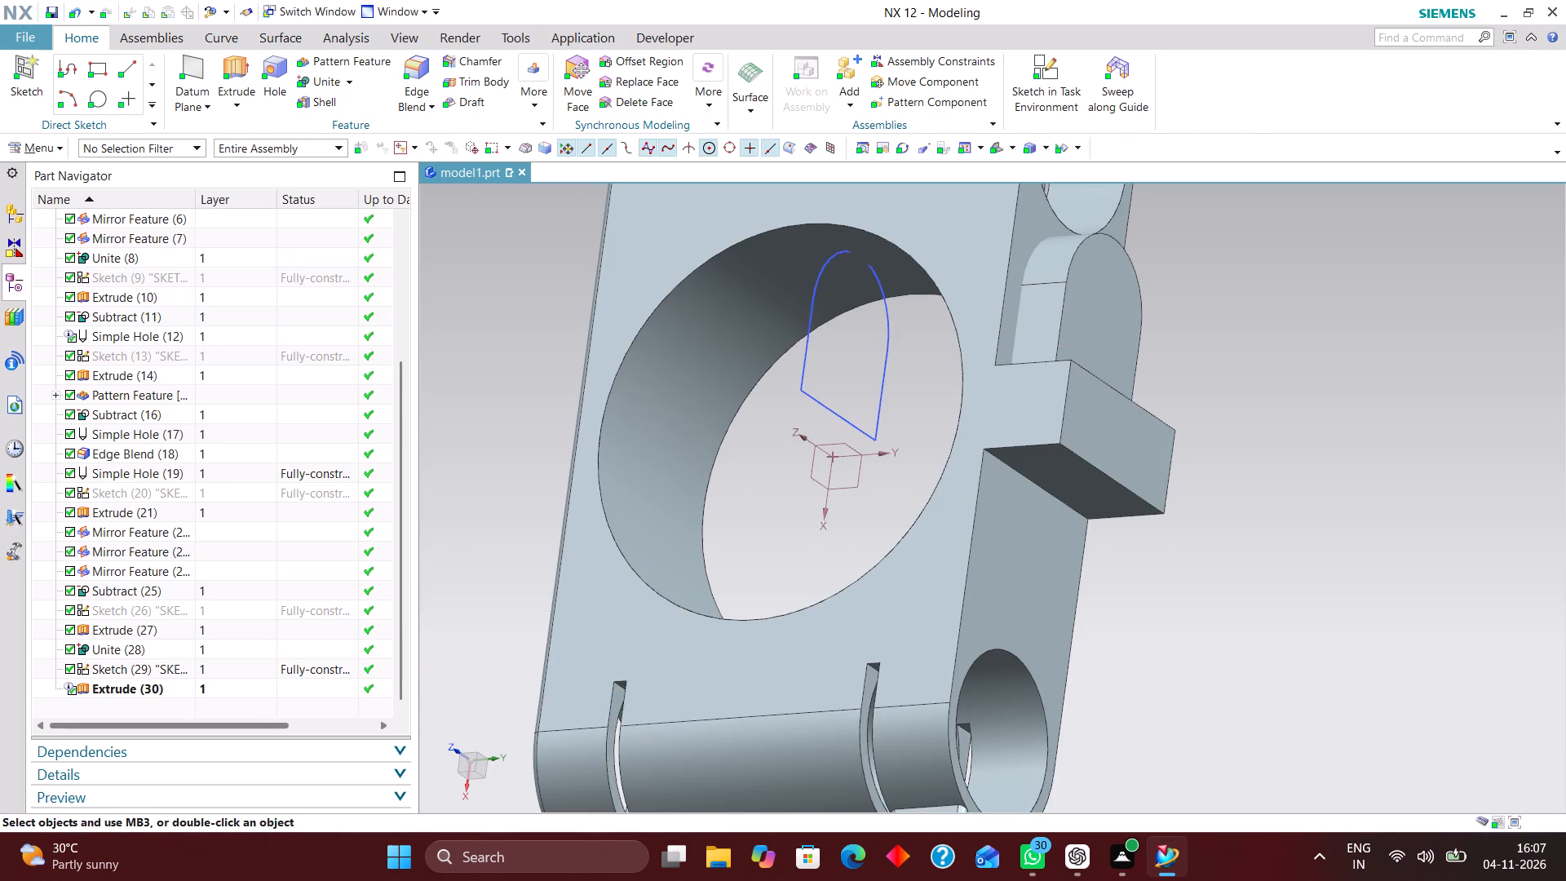
Subtract the round-ended extruded body from the carriage body.
click(351, 81)
click(360, 122)
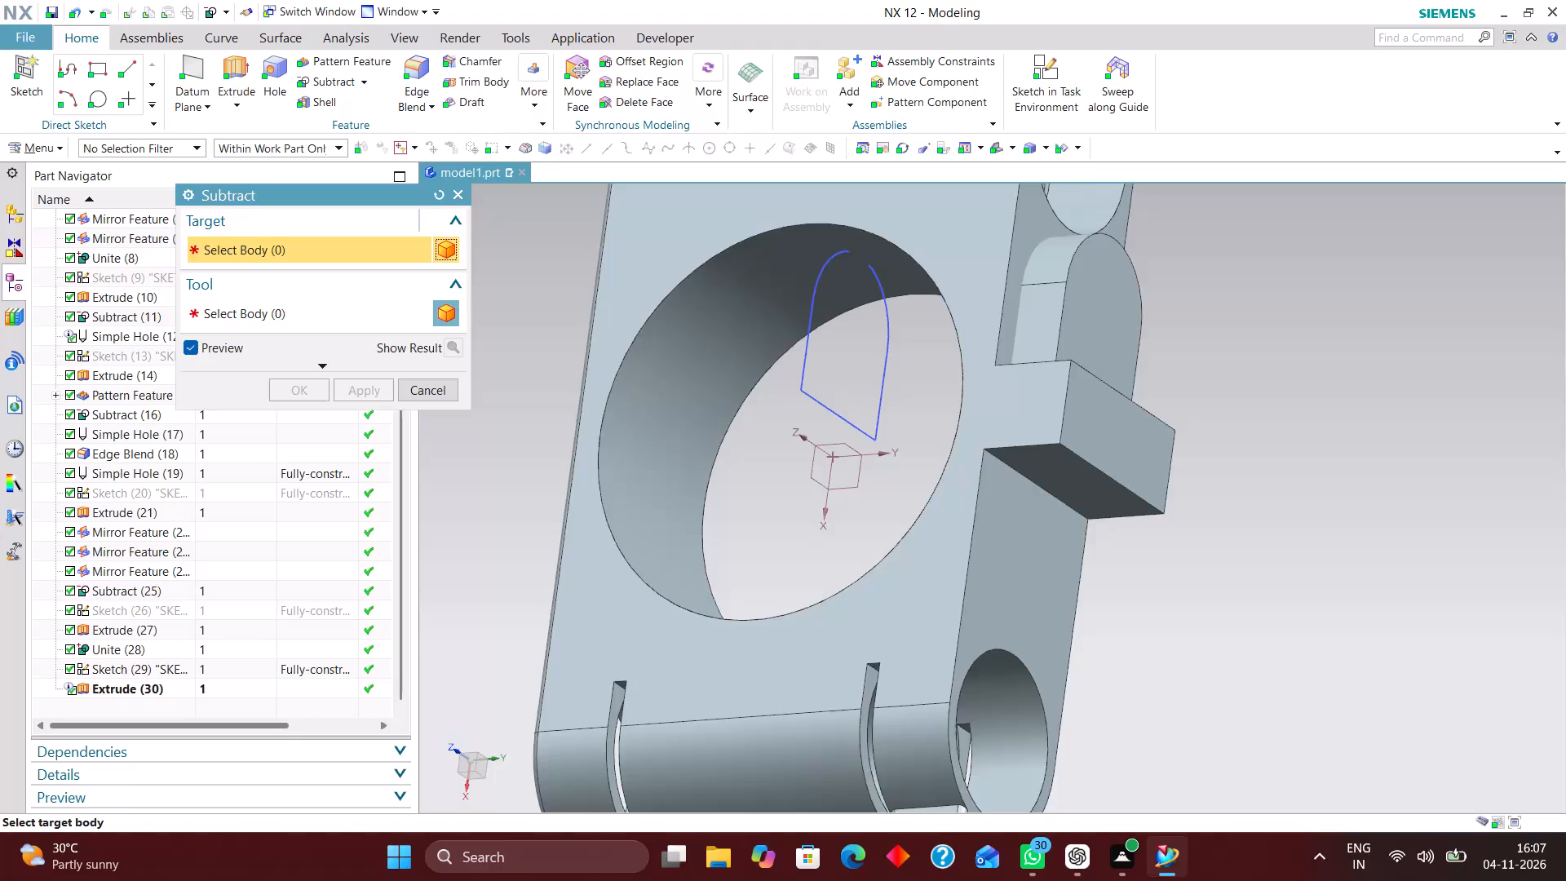
click(856, 624)
click(1109, 302)
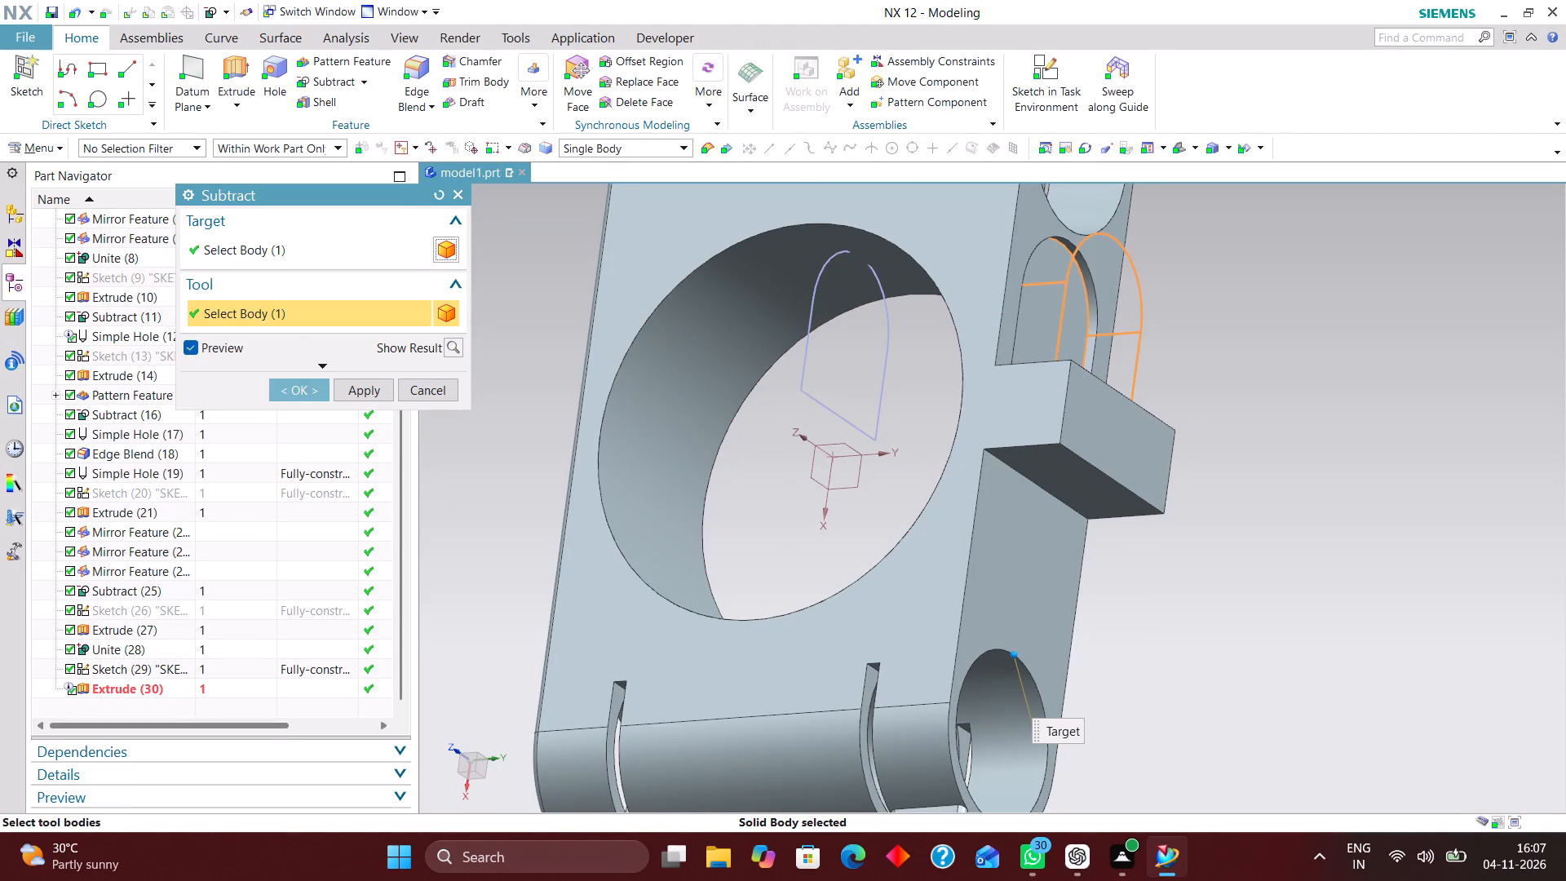
click(307, 386)
Hide the round-ended profile sketch inside the large bore.
right_drag(802, 361, 782, 461)
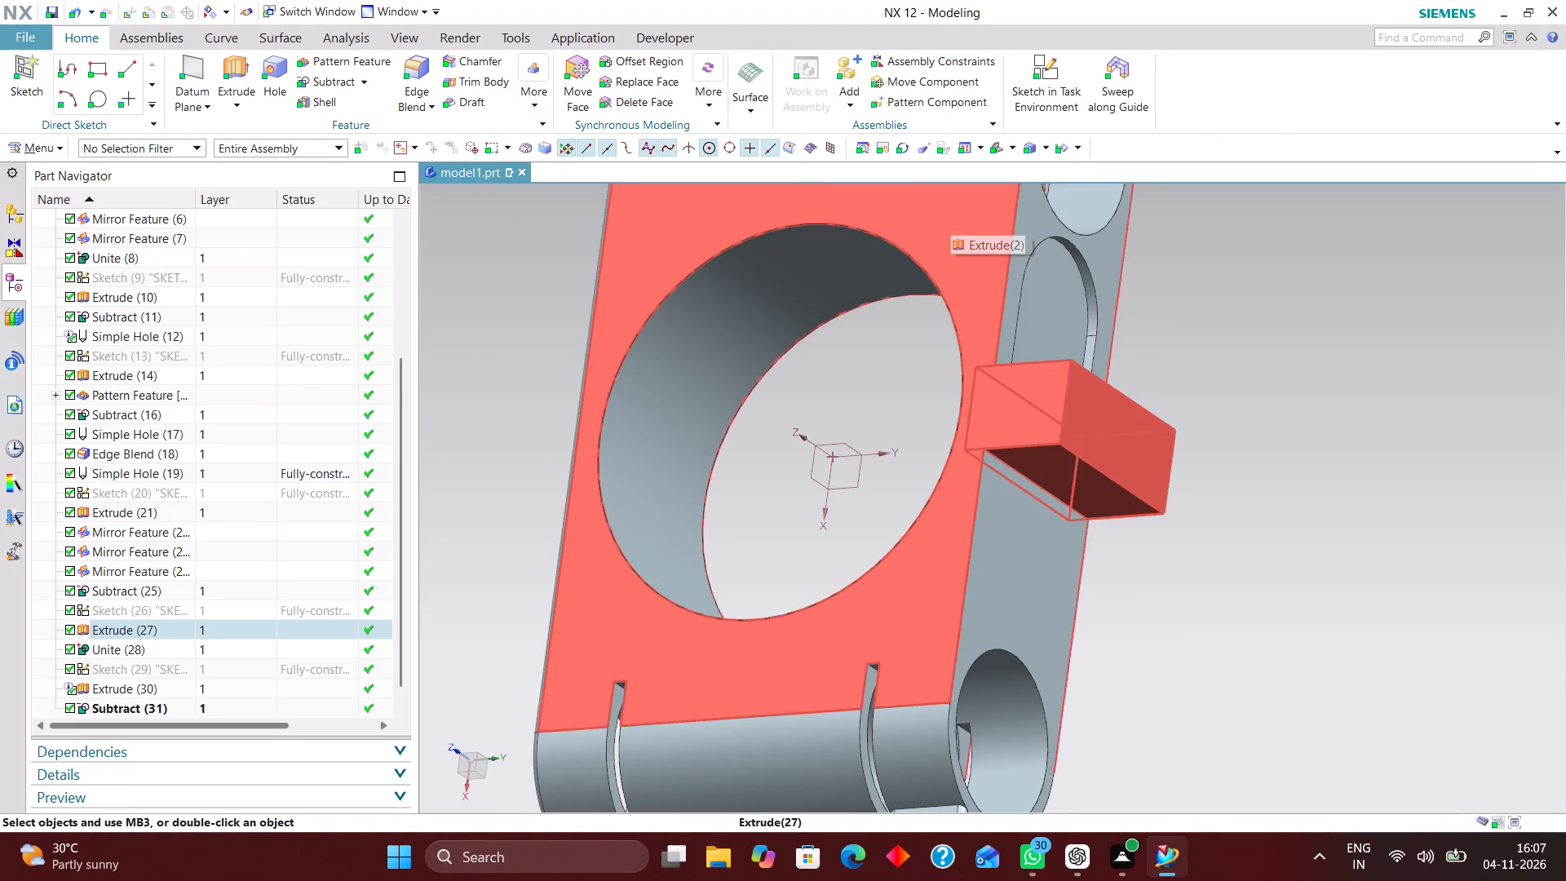
Examine the round-ended pocket beside the side block, starting from an isometric view.
click(995, 146)
middle_drag(1364, 309, 1362, 310)
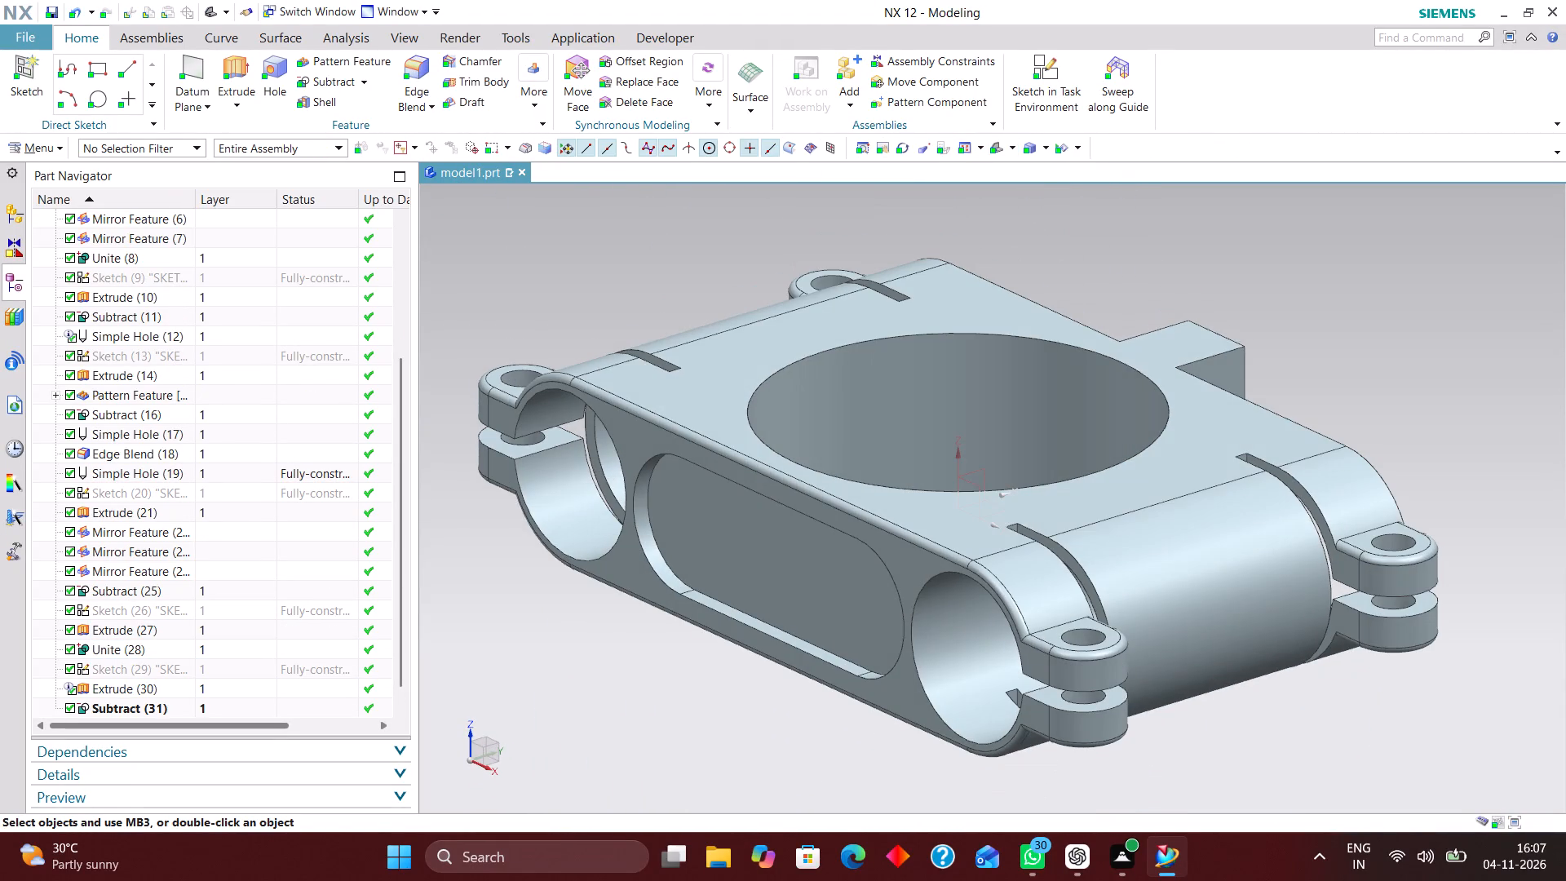
middle_drag(1362, 310, 1188, 405)
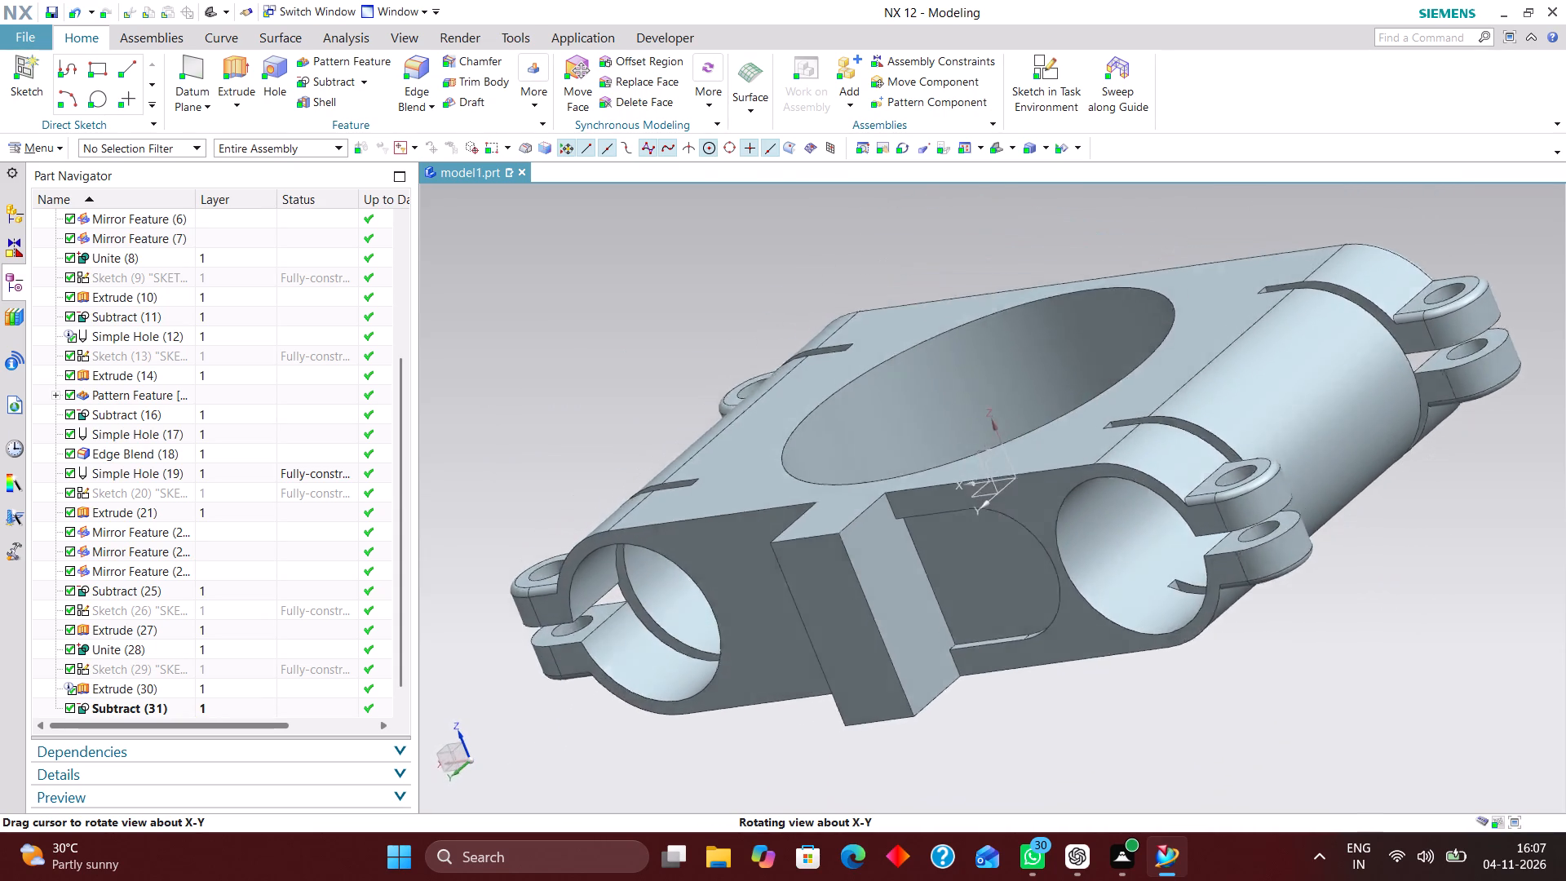
middle_drag(1188, 405, 1200, 391)
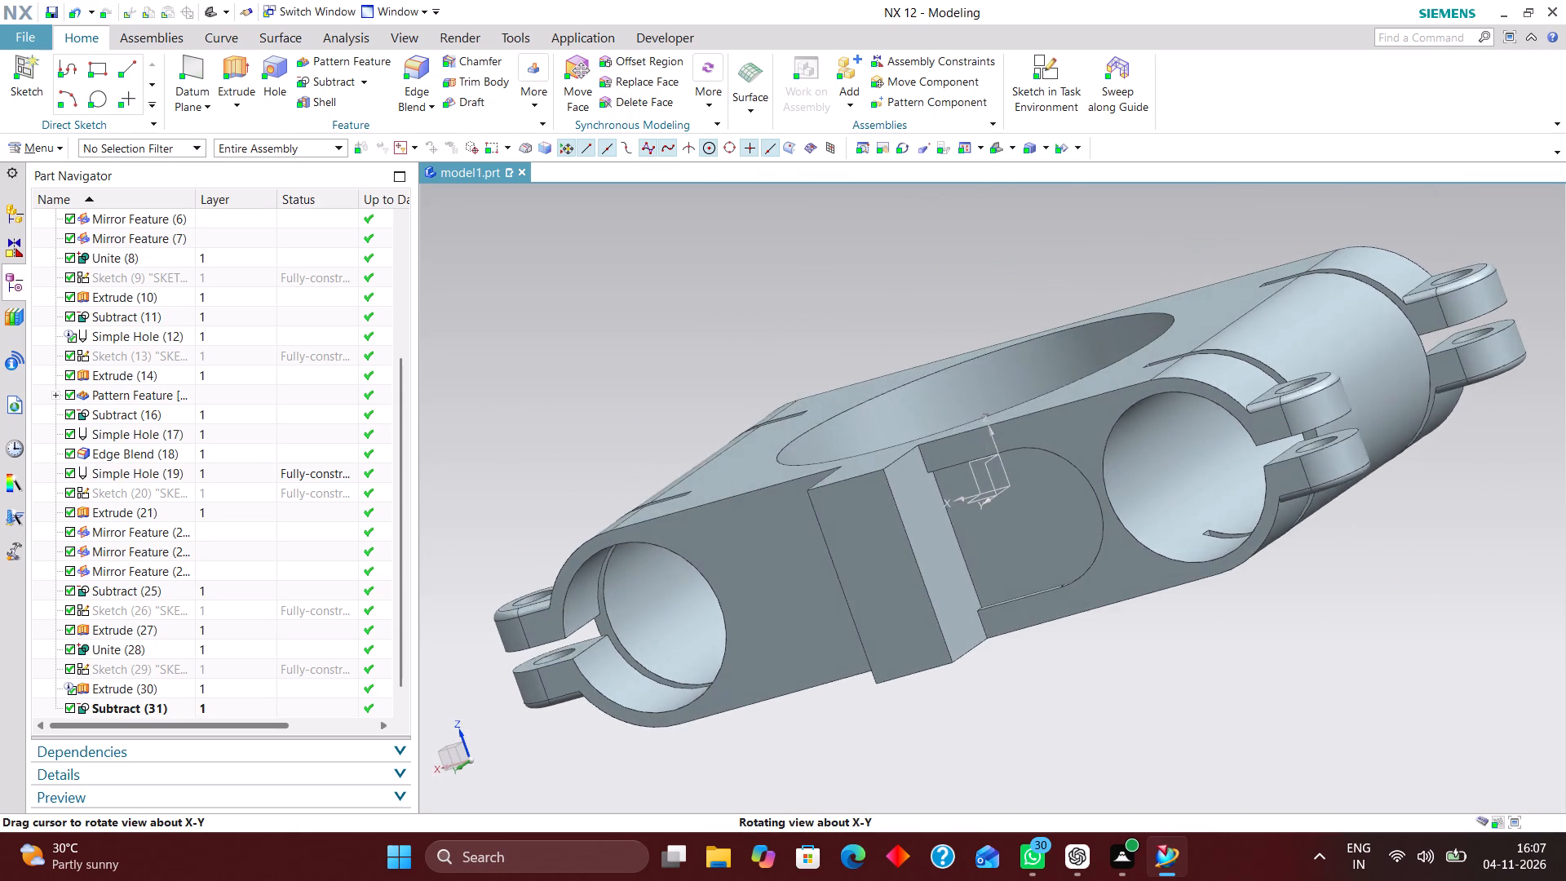
middle_drag(1200, 391, 1200, 392)
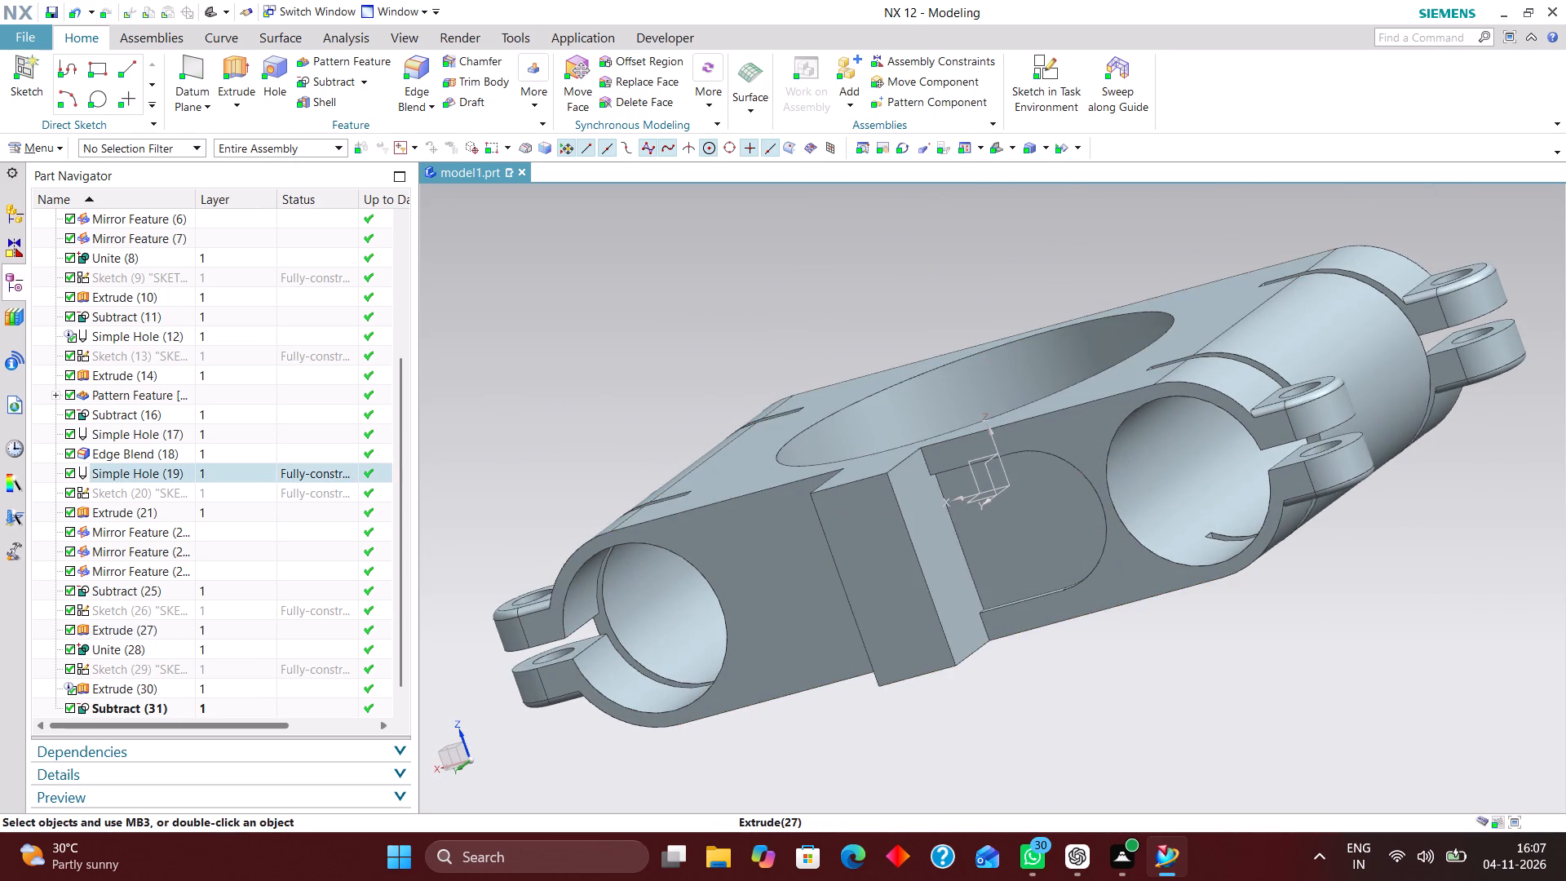
scroll(918, 409, up, 4)
scroll(924, 396, down, 3)
scroll(962, 520, up, 2)
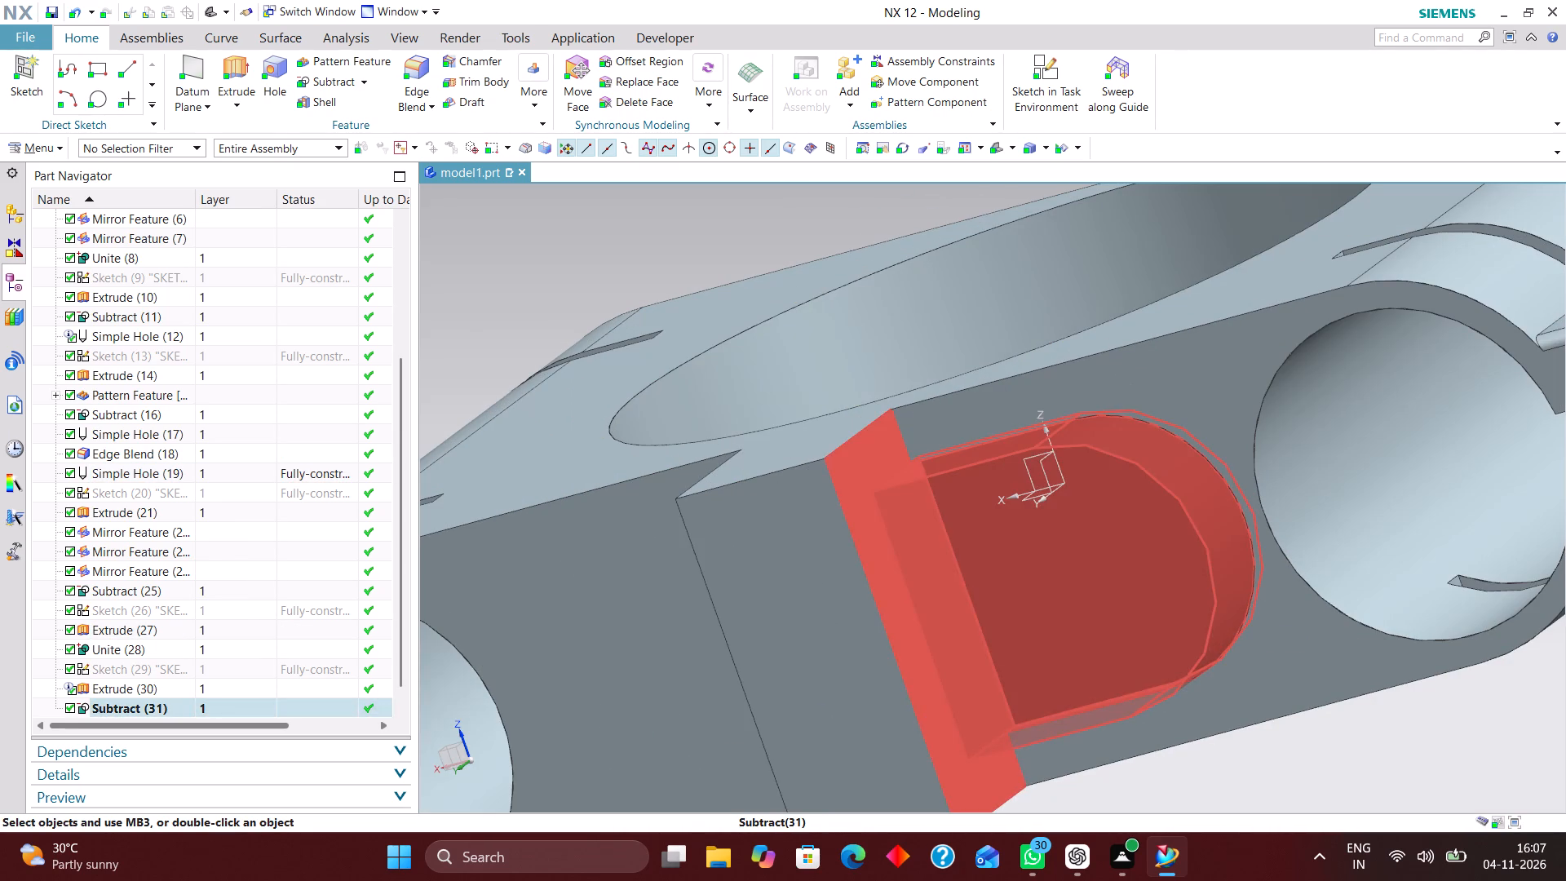
Edge Blend the two square corner edges of the round-ended pocket beside the side block with a 5 mm radius.
click(408, 69)
scroll(952, 496, up, 4)
middle_drag(949, 472, 930, 457)
scroll(804, 415, down, 1)
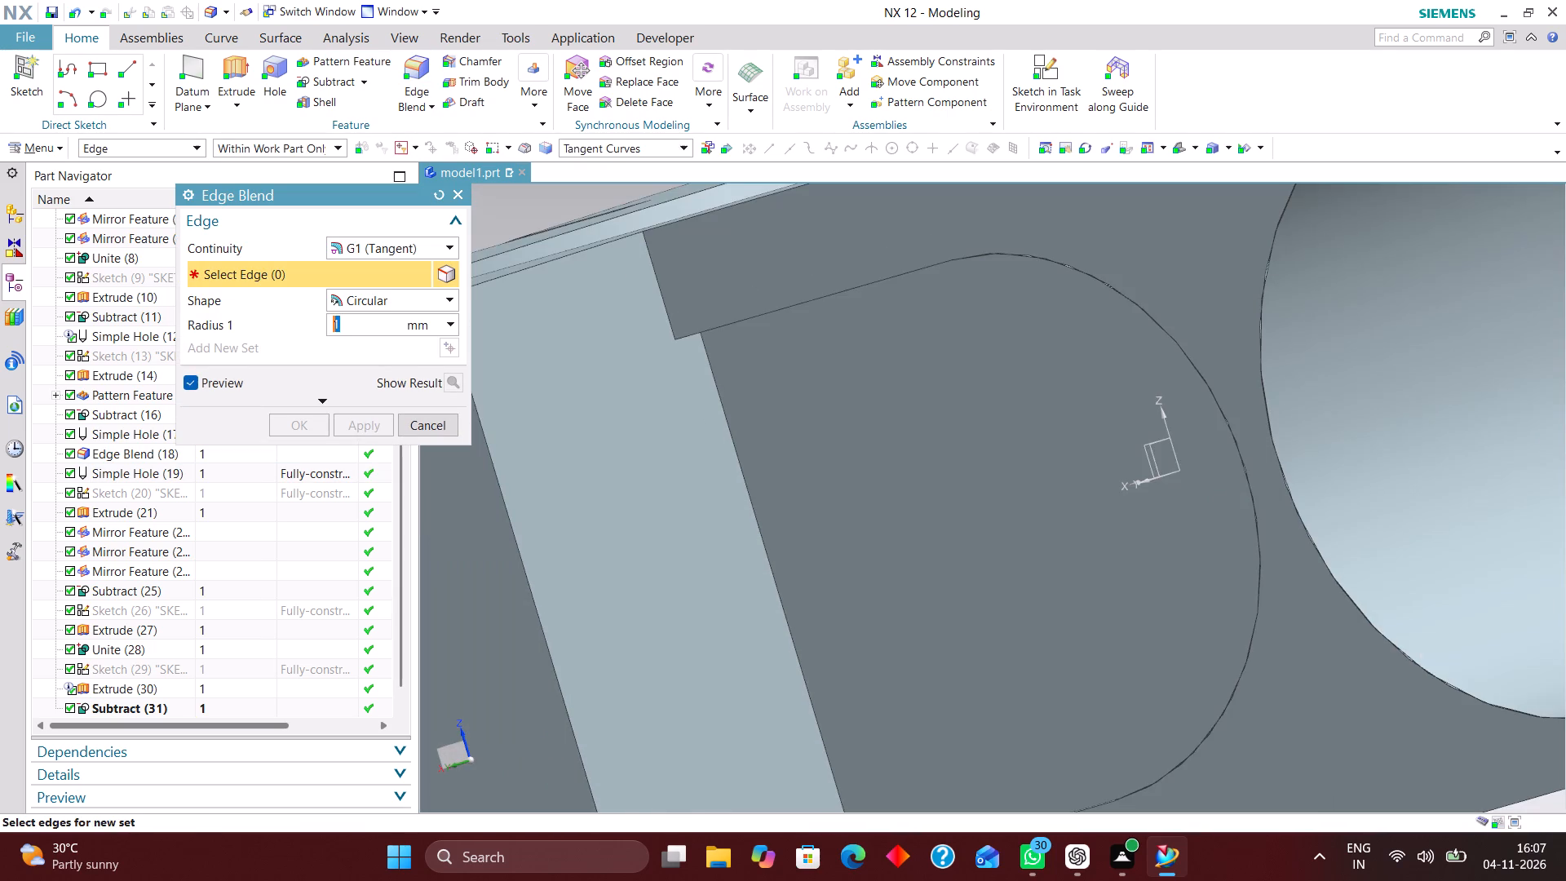
middle_drag(772, 399, 764, 376)
scroll(762, 395, down, 3)
scroll(713, 264, up, 4)
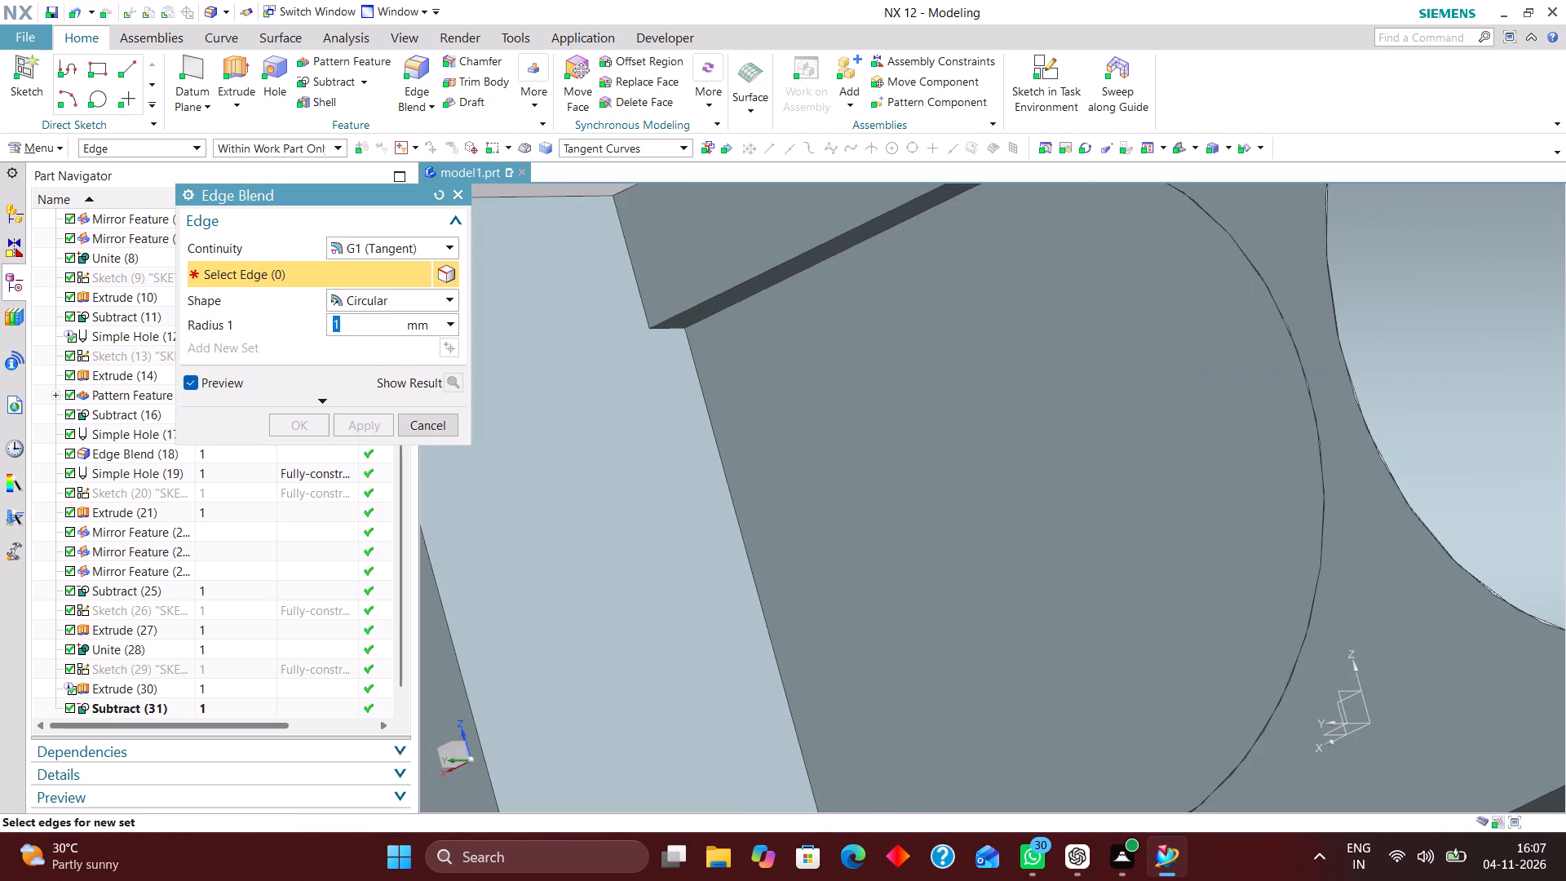
click(672, 330)
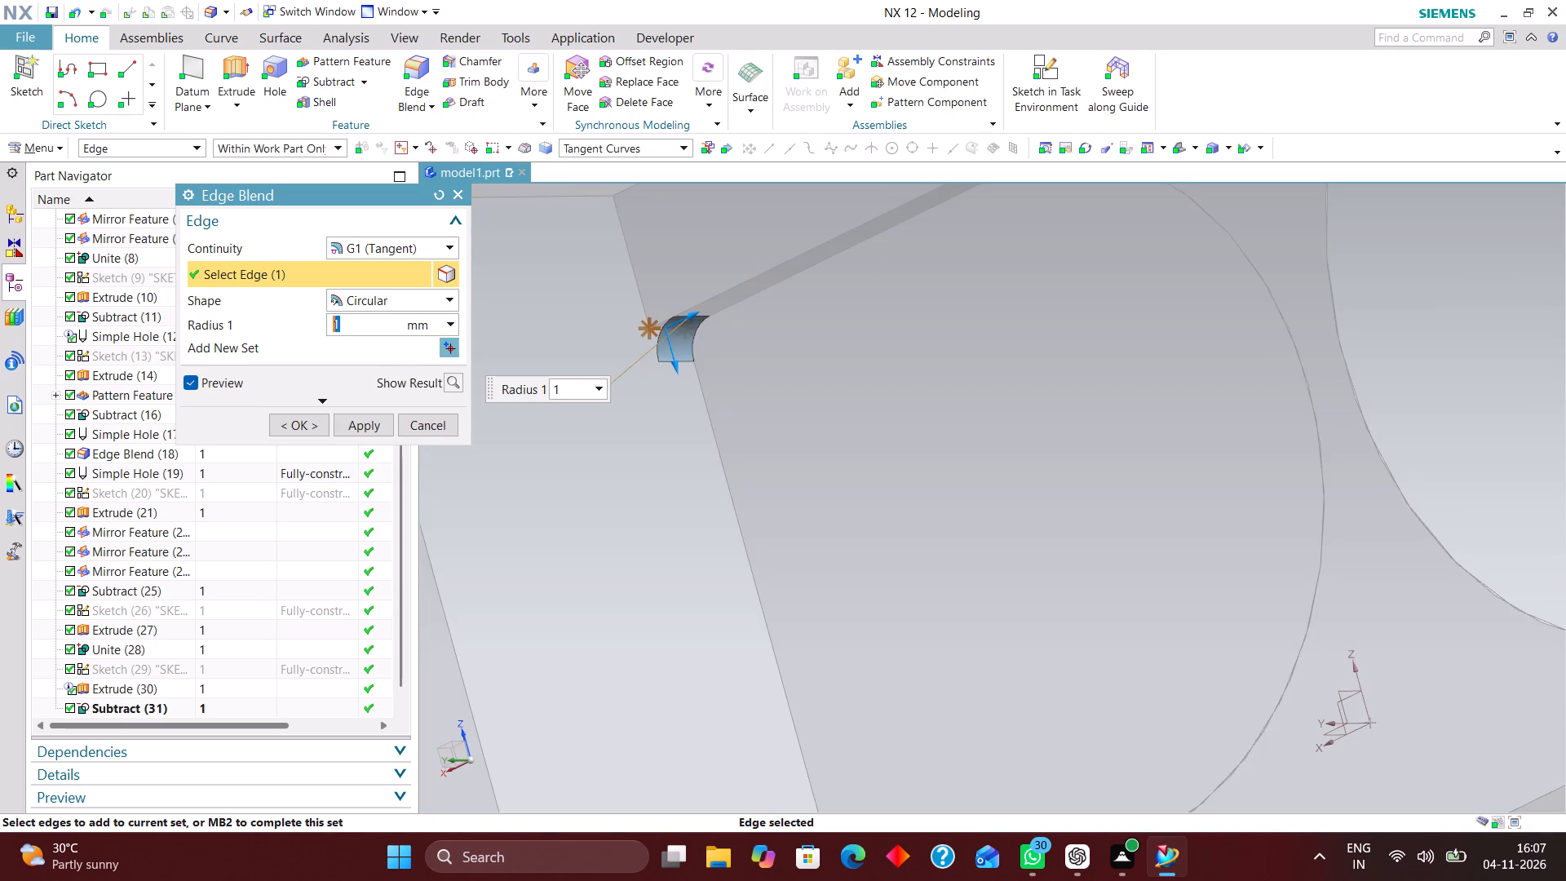
scroll(745, 394, down, 3)
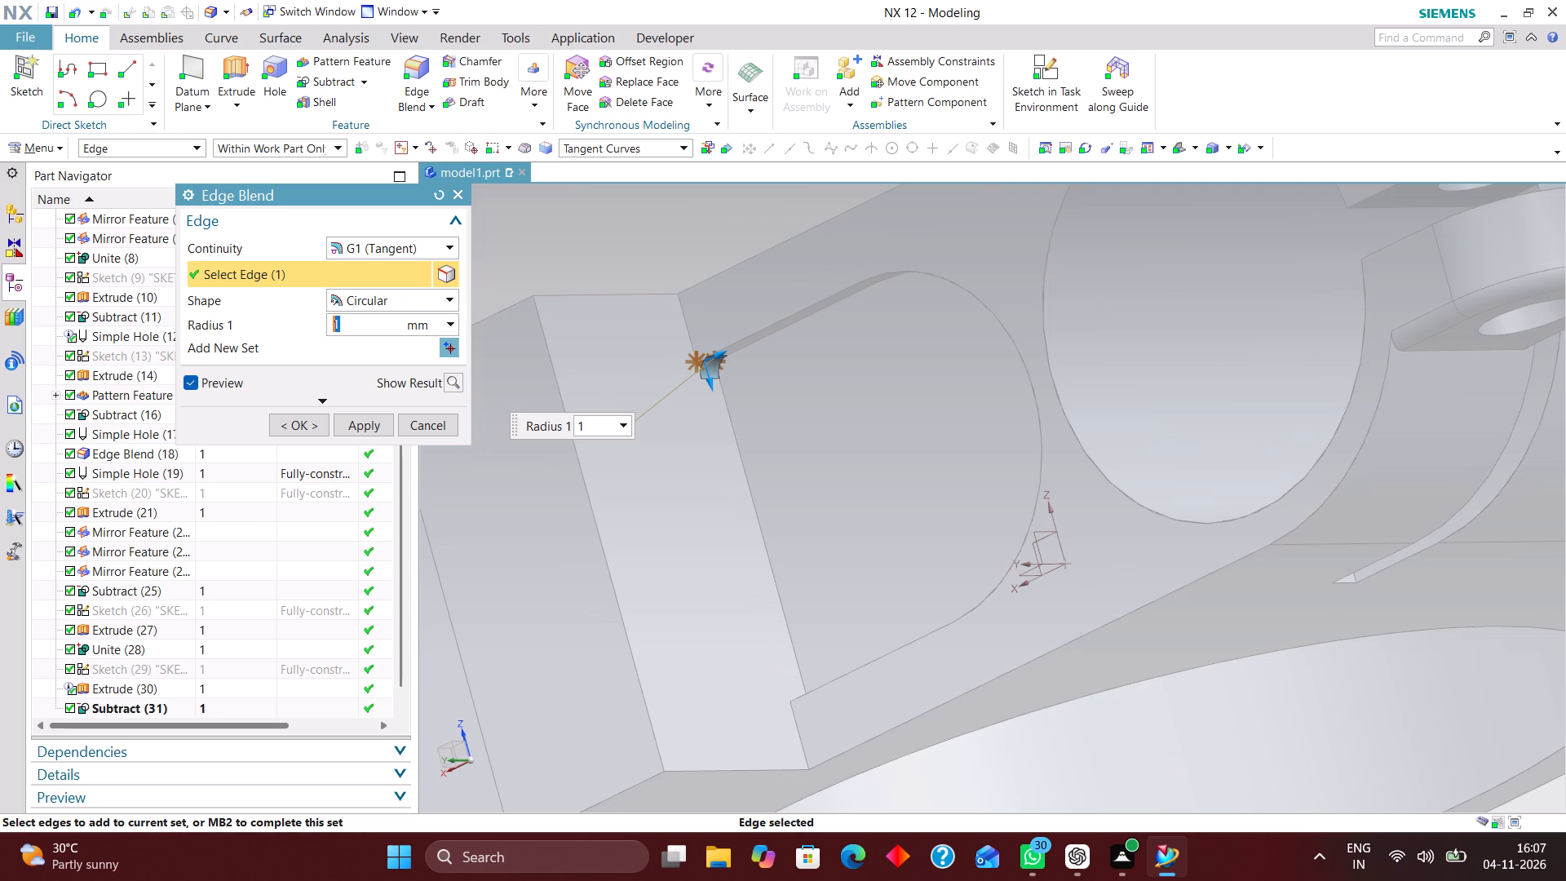
key(5)
key(Return)
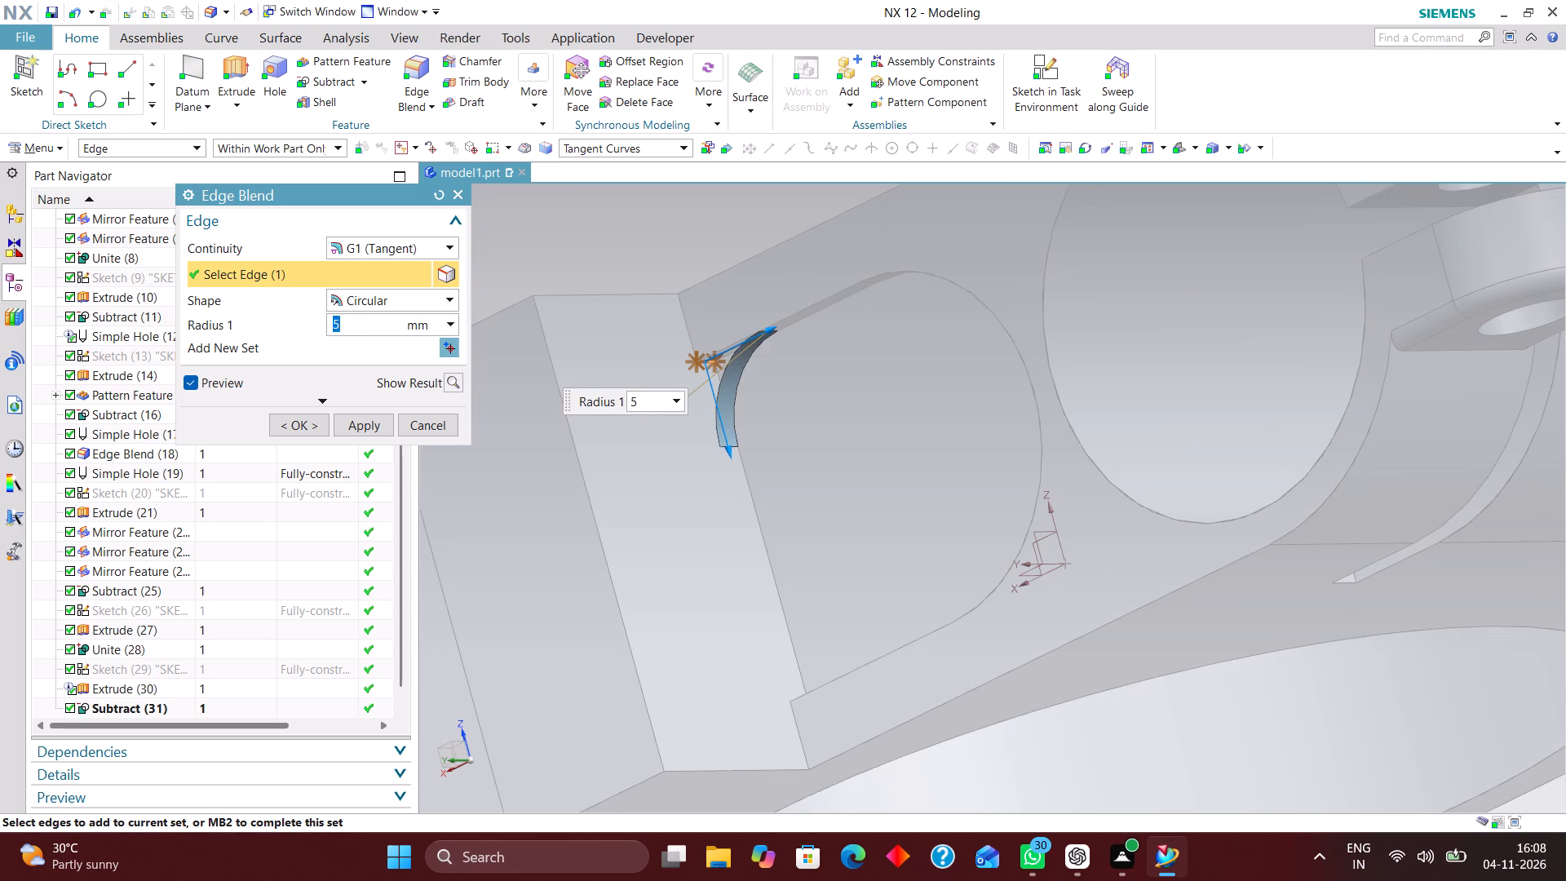
scroll(854, 476, down, 3)
middle_drag(861, 479, 869, 500)
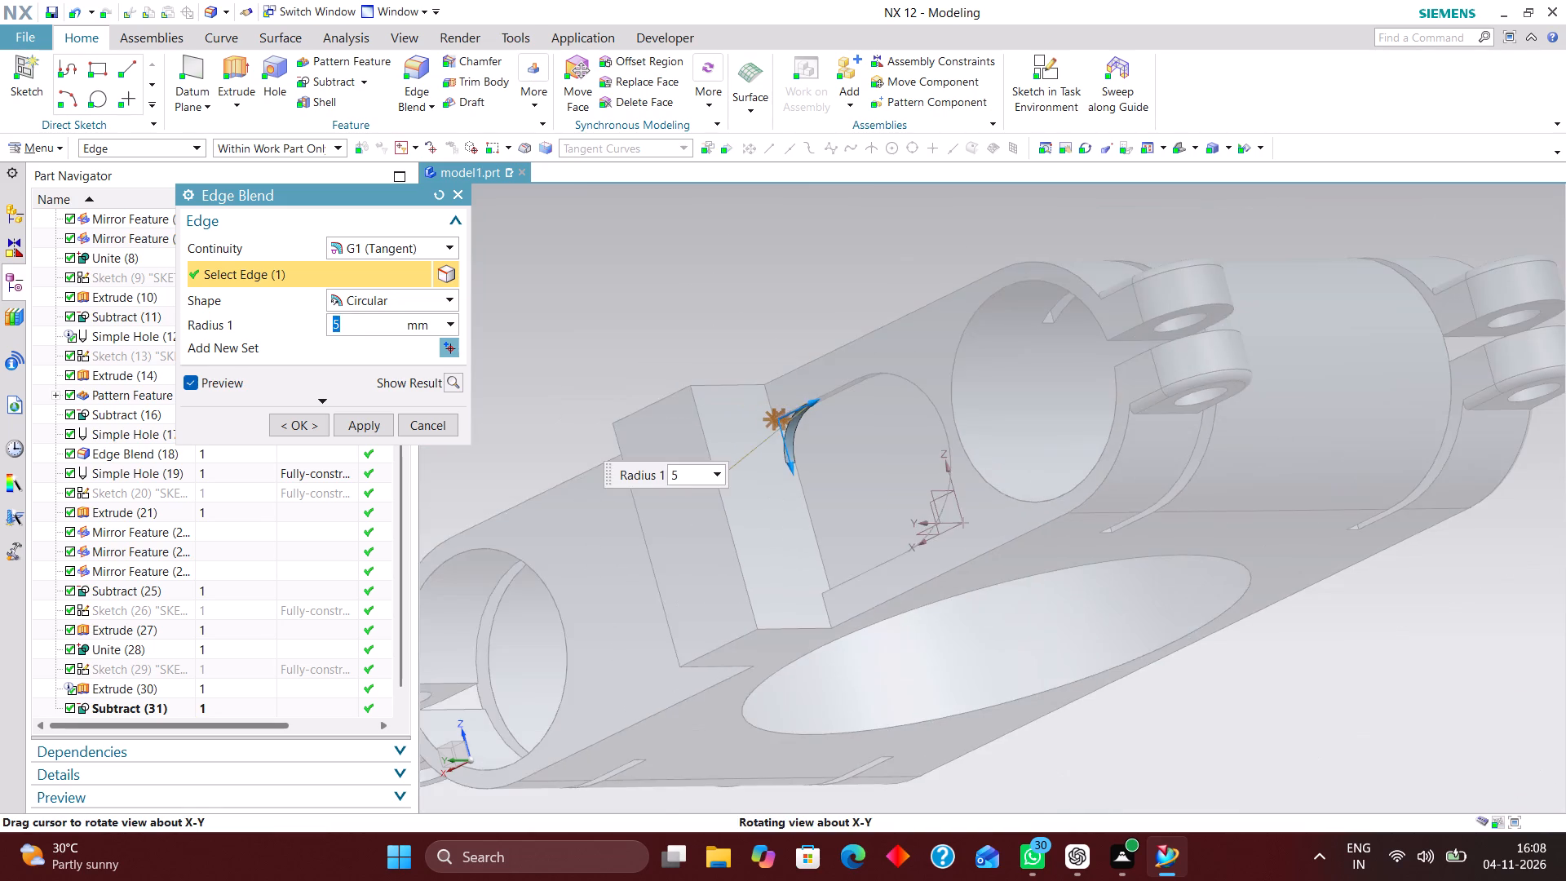
middle_drag(869, 500, 863, 559)
scroll(828, 733, up, 5)
scroll(843, 676, down, 3)
scroll(834, 768, up, 4)
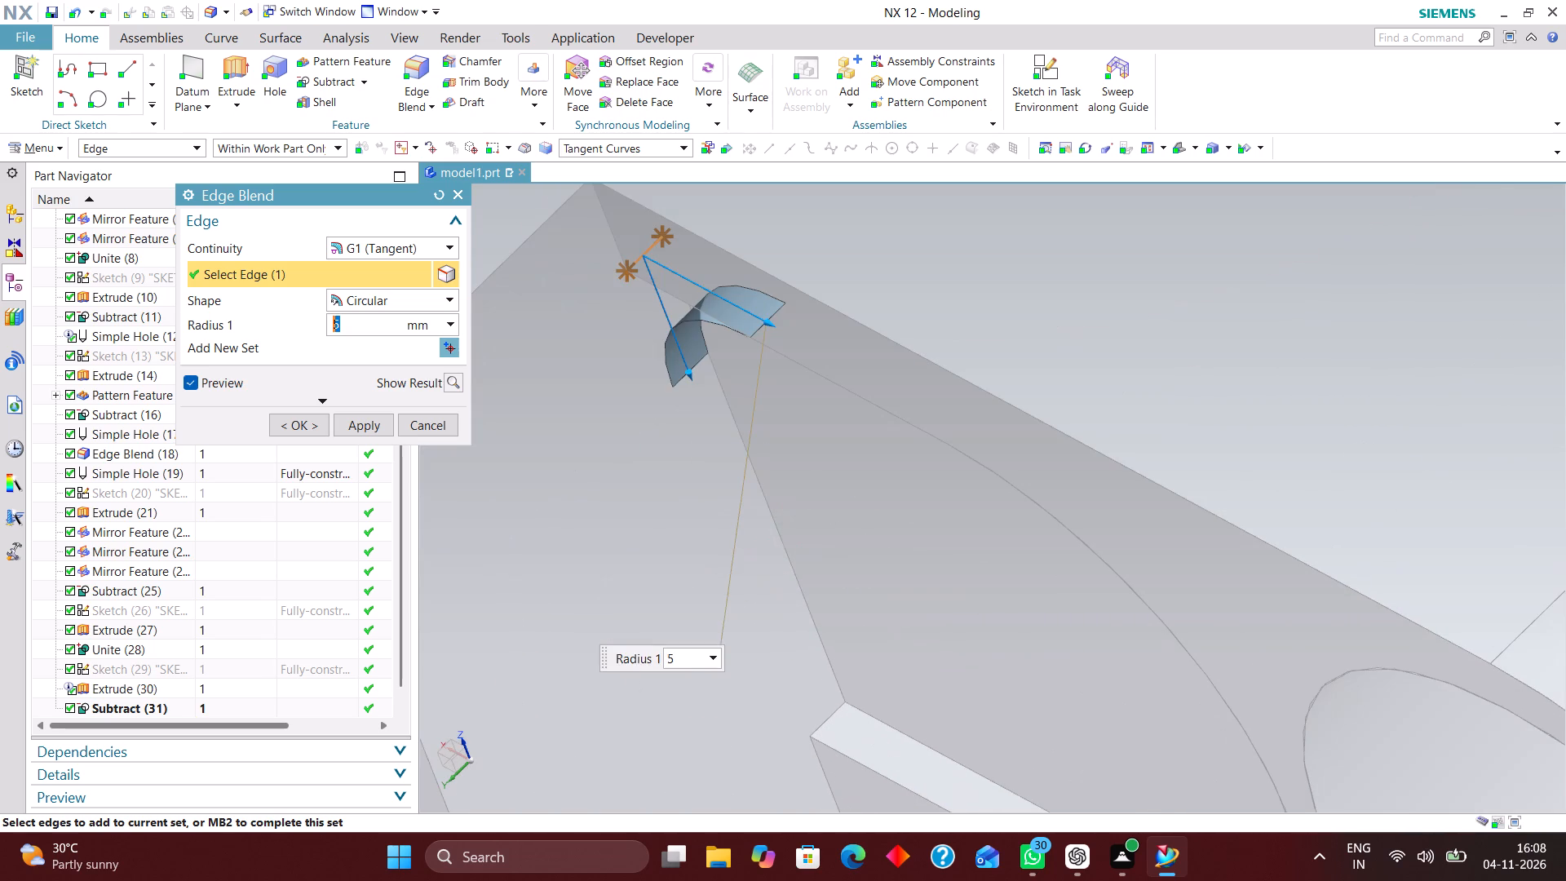
click(830, 716)
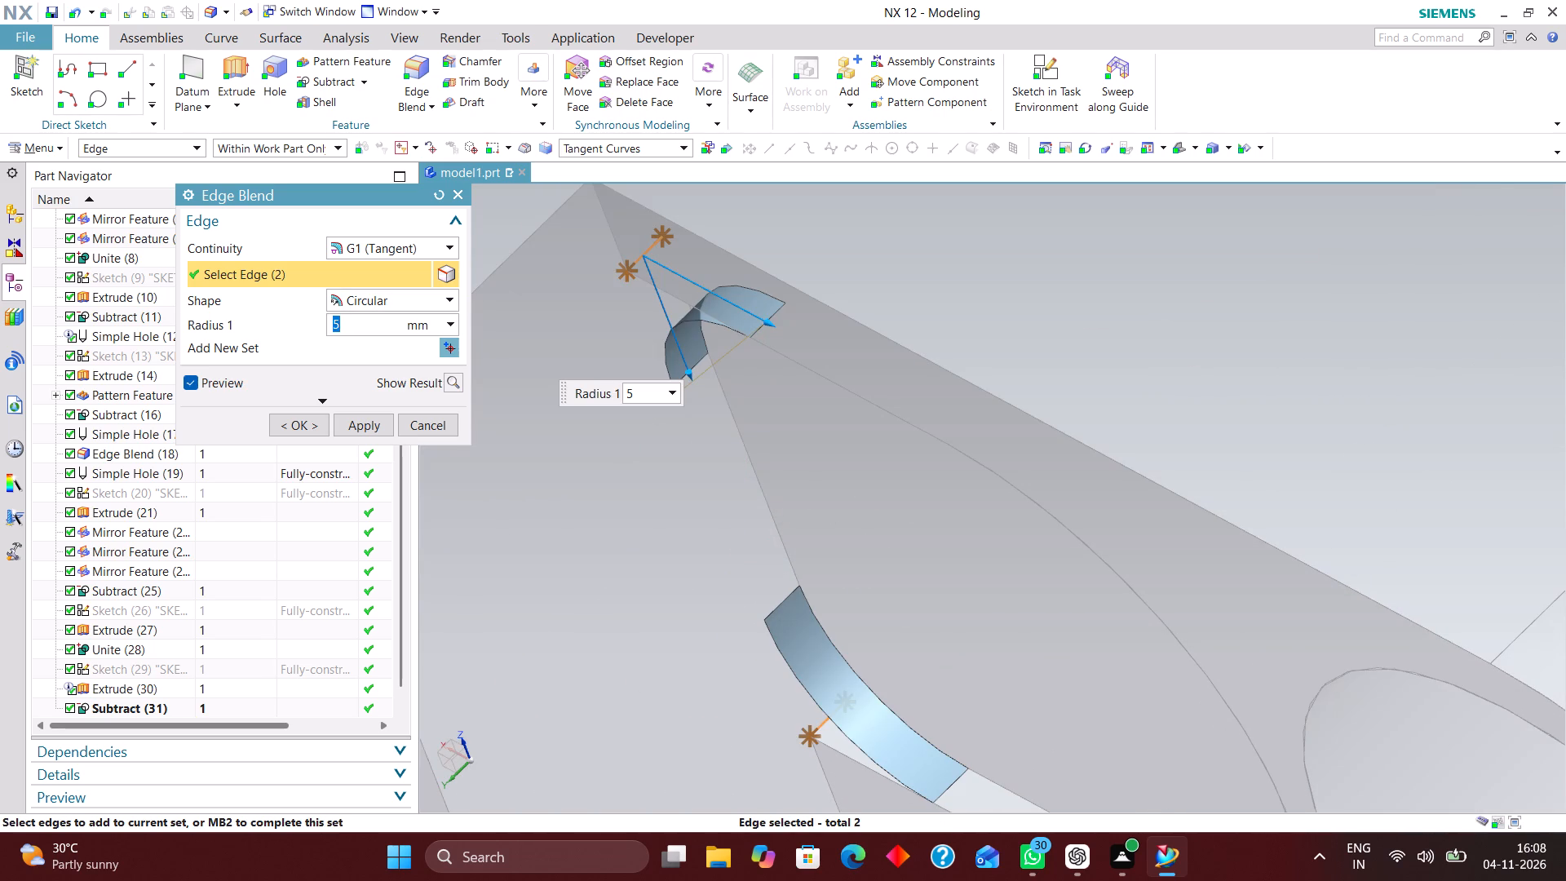
click(293, 423)
Examine the blended pocket and the side block from several angles.
middle_drag(825, 498, 864, 432)
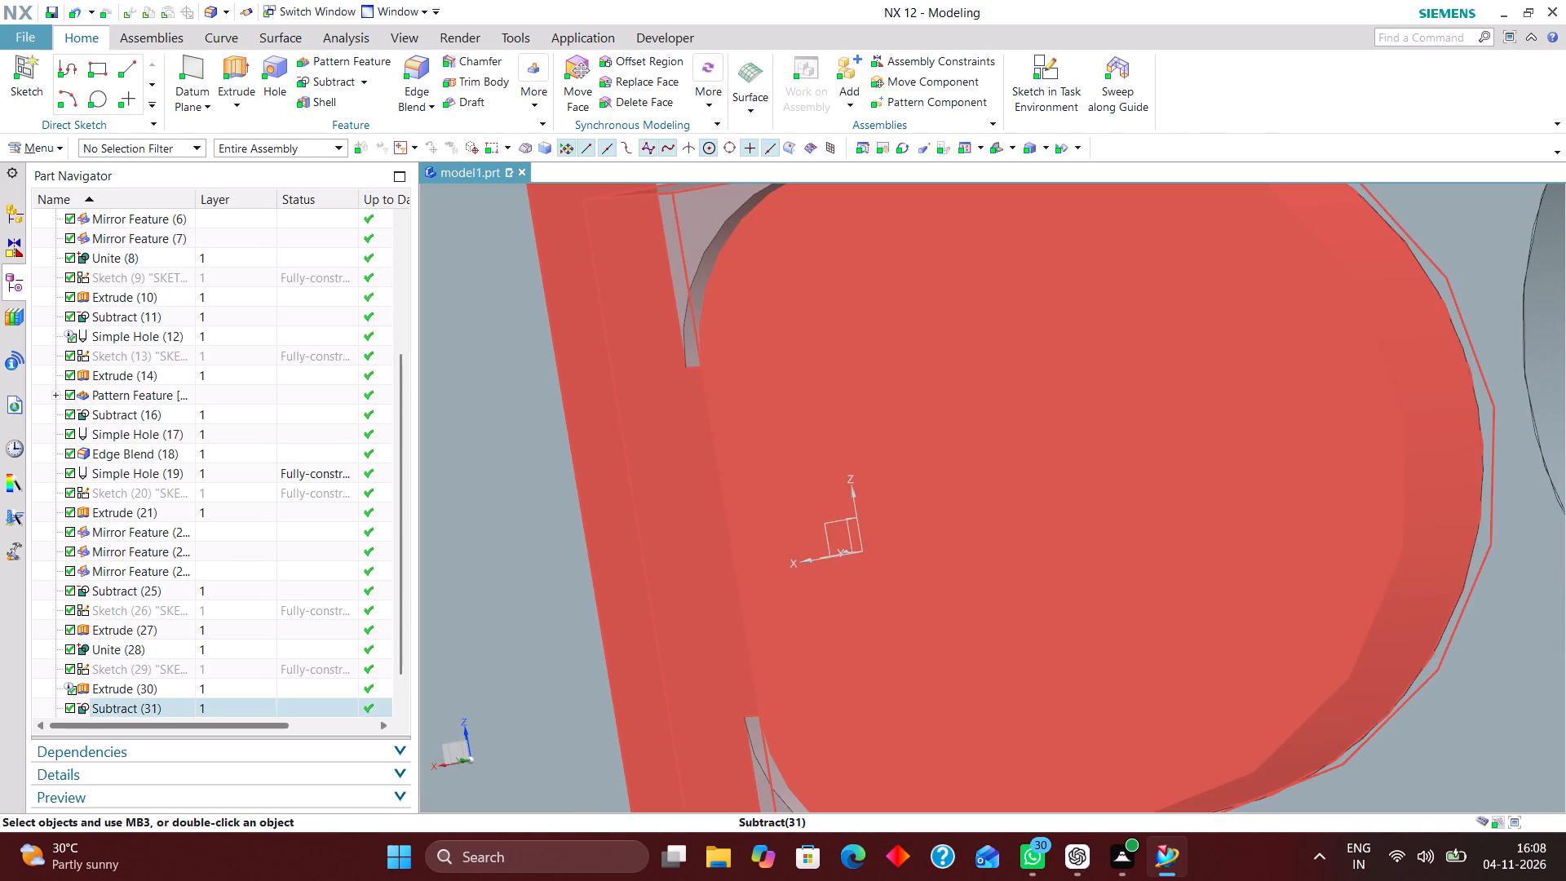
scroll(917, 404, down, 4)
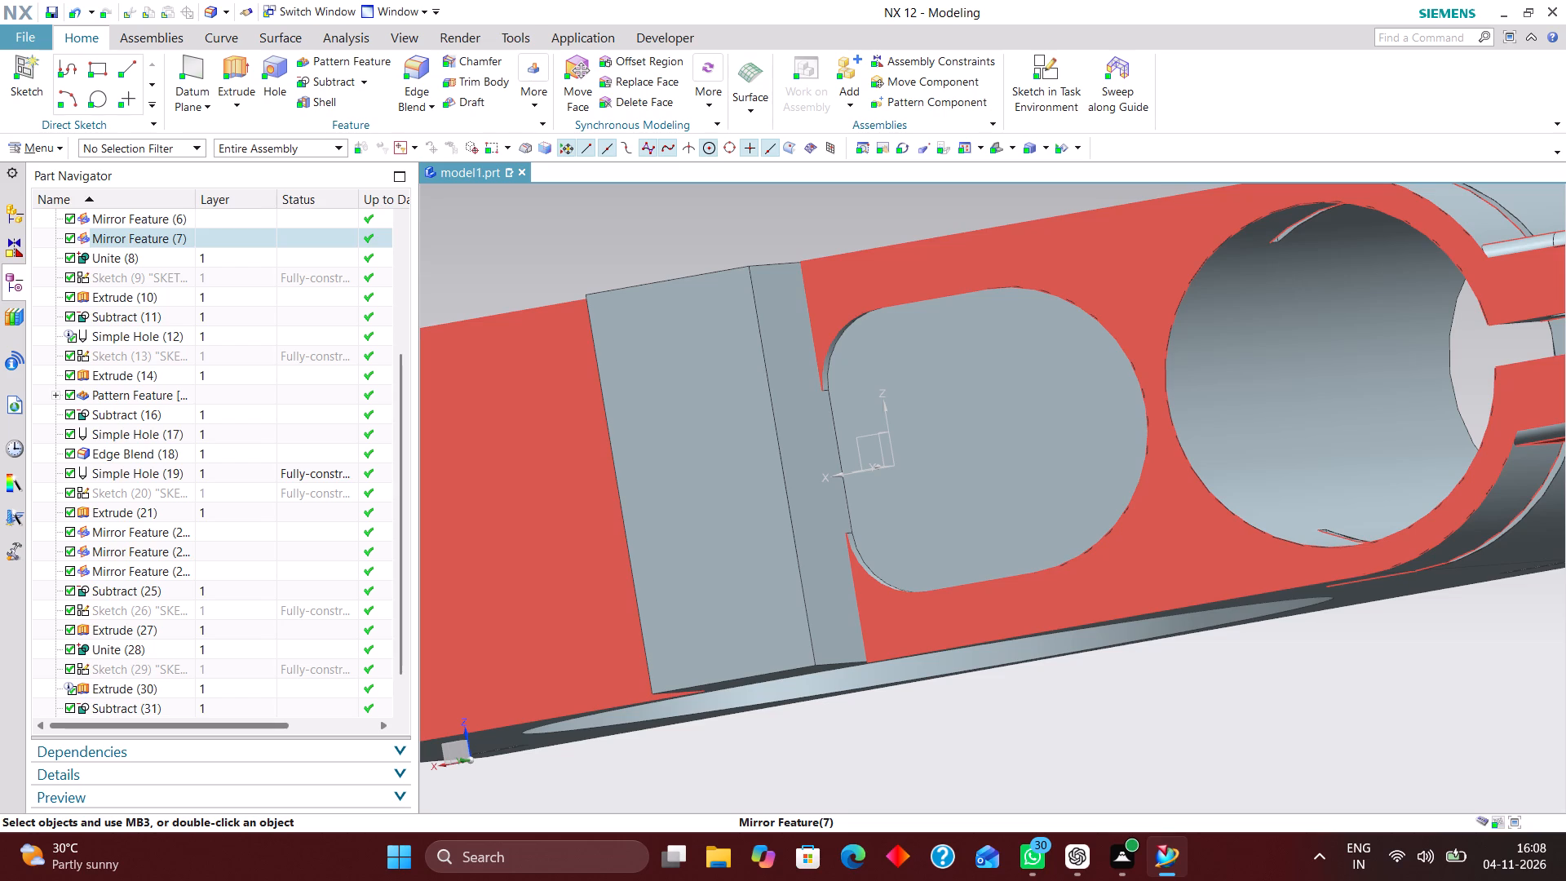
middle_drag(1127, 708, 1141, 693)
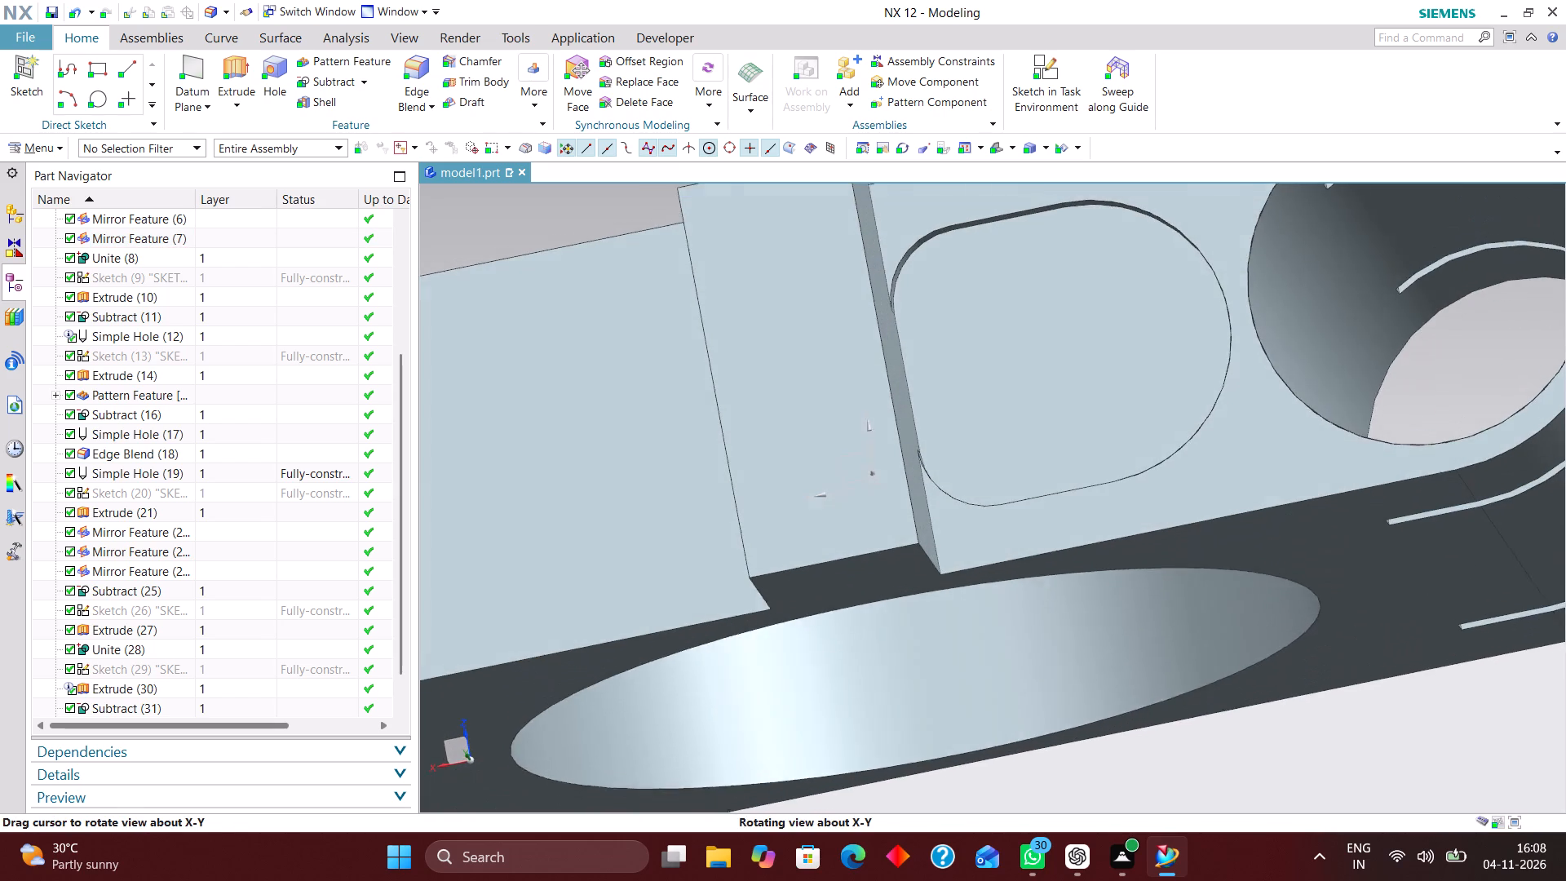
middle_drag(1141, 693, 1140, 693)
right_drag(1347, 747, 1255, 740)
scroll(1116, 385, down, 2)
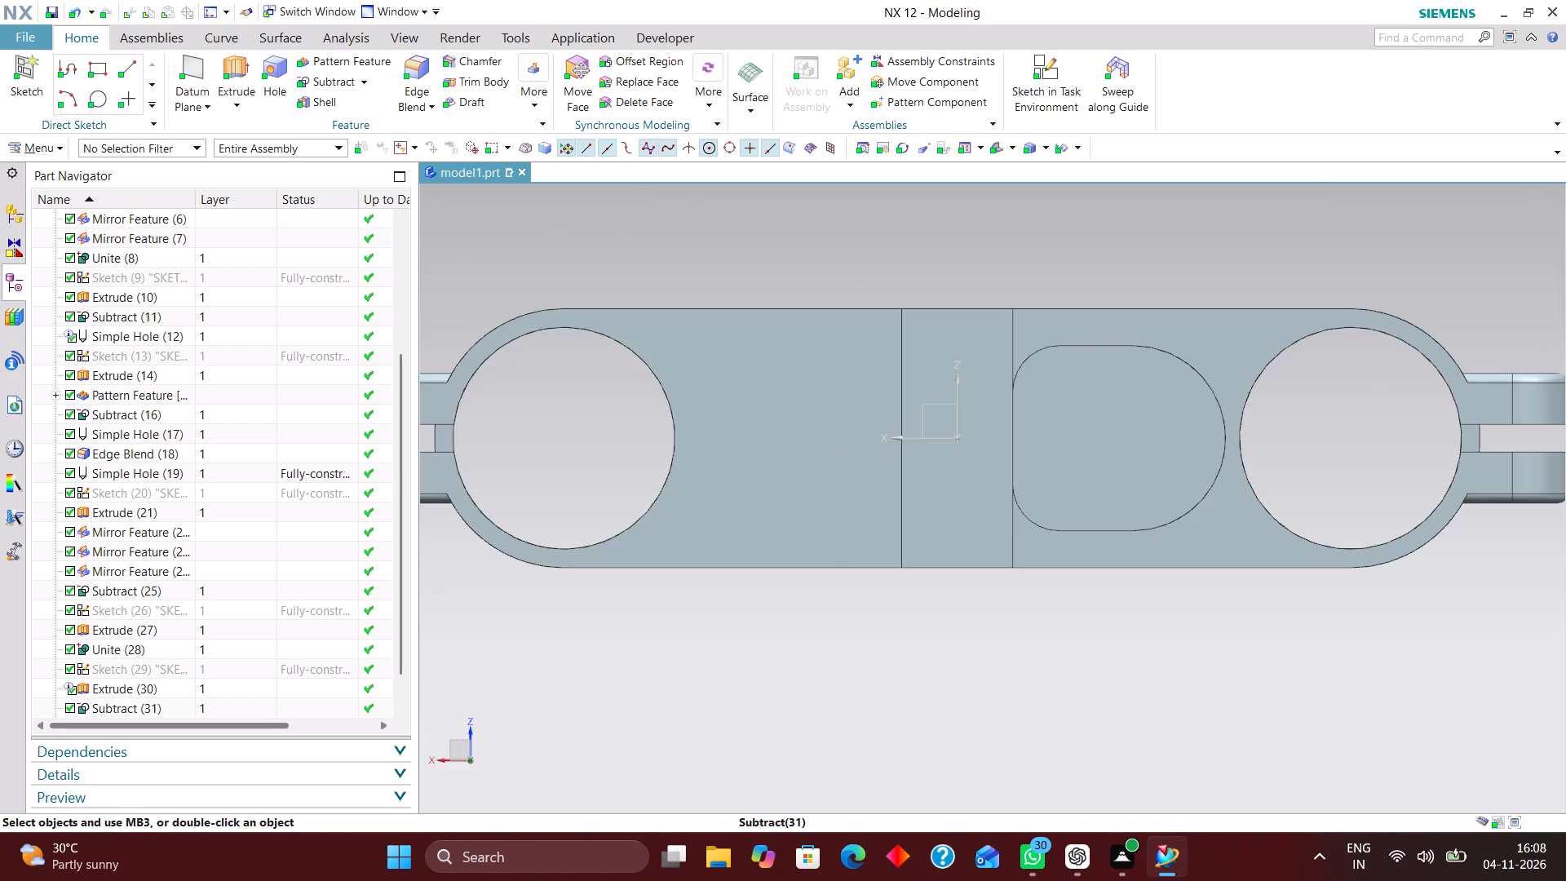
scroll(1044, 661, up, 1)
middle_drag(1046, 660, 1103, 658)
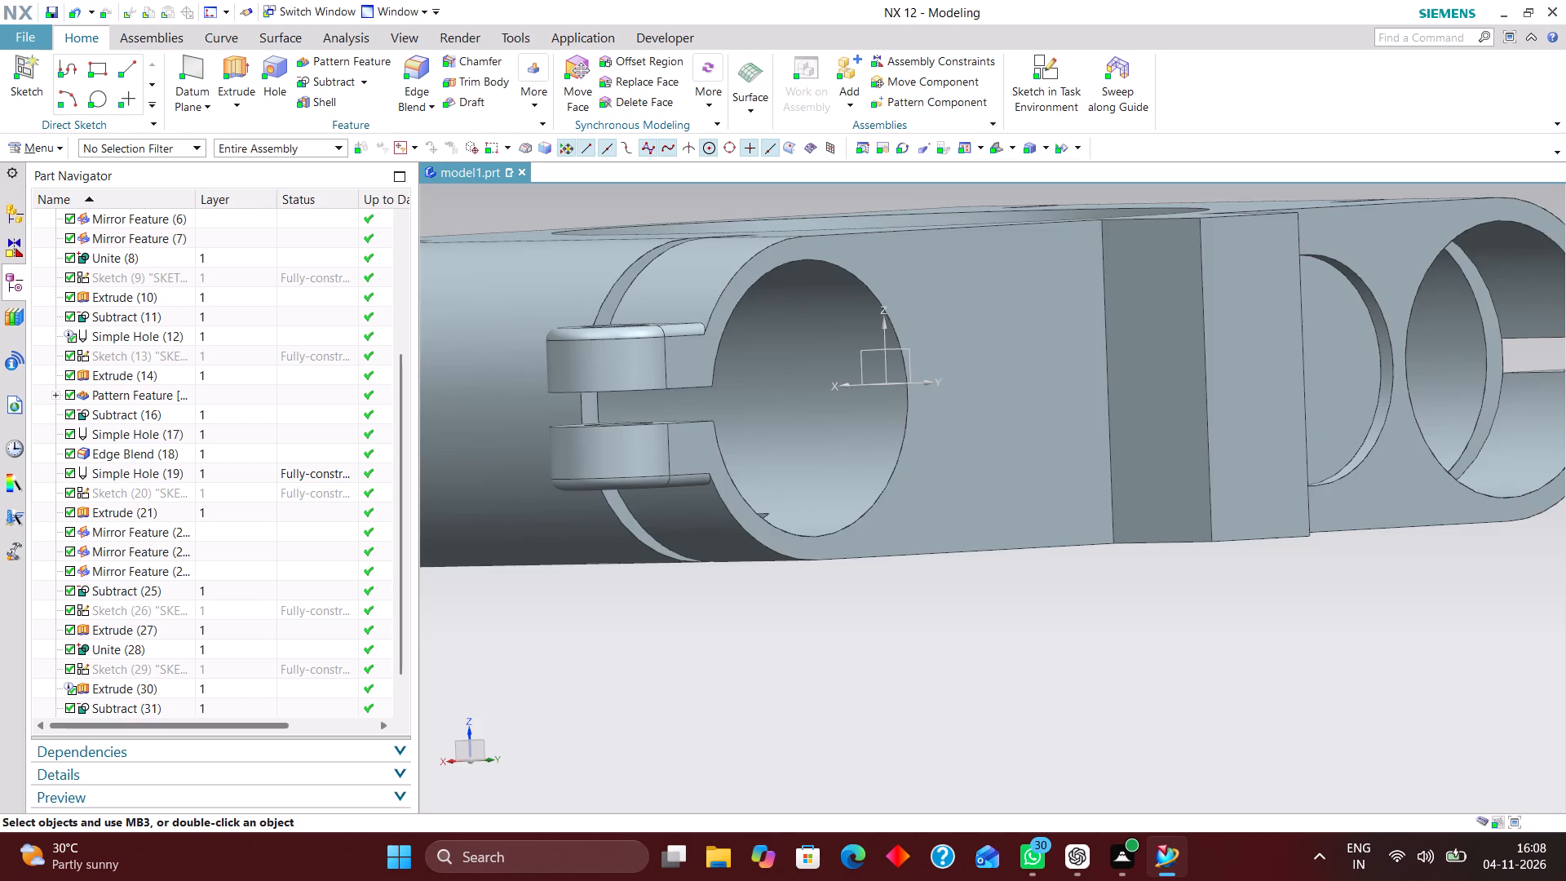
scroll(940, 606, down, 2)
middle_drag(961, 623, 984, 641)
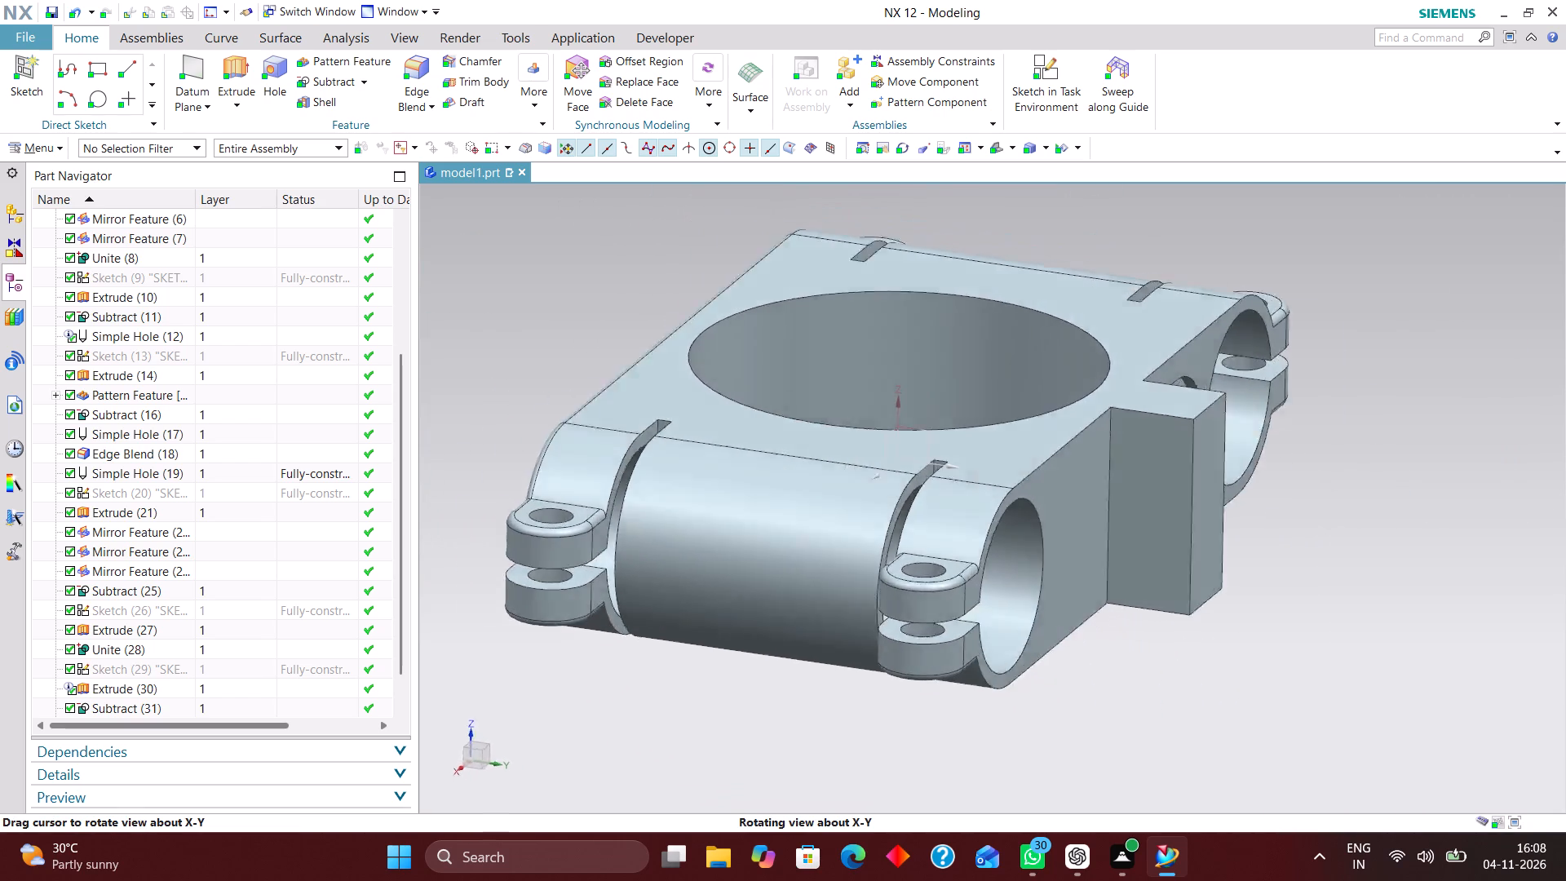
middle_drag(984, 641, 877, 619)
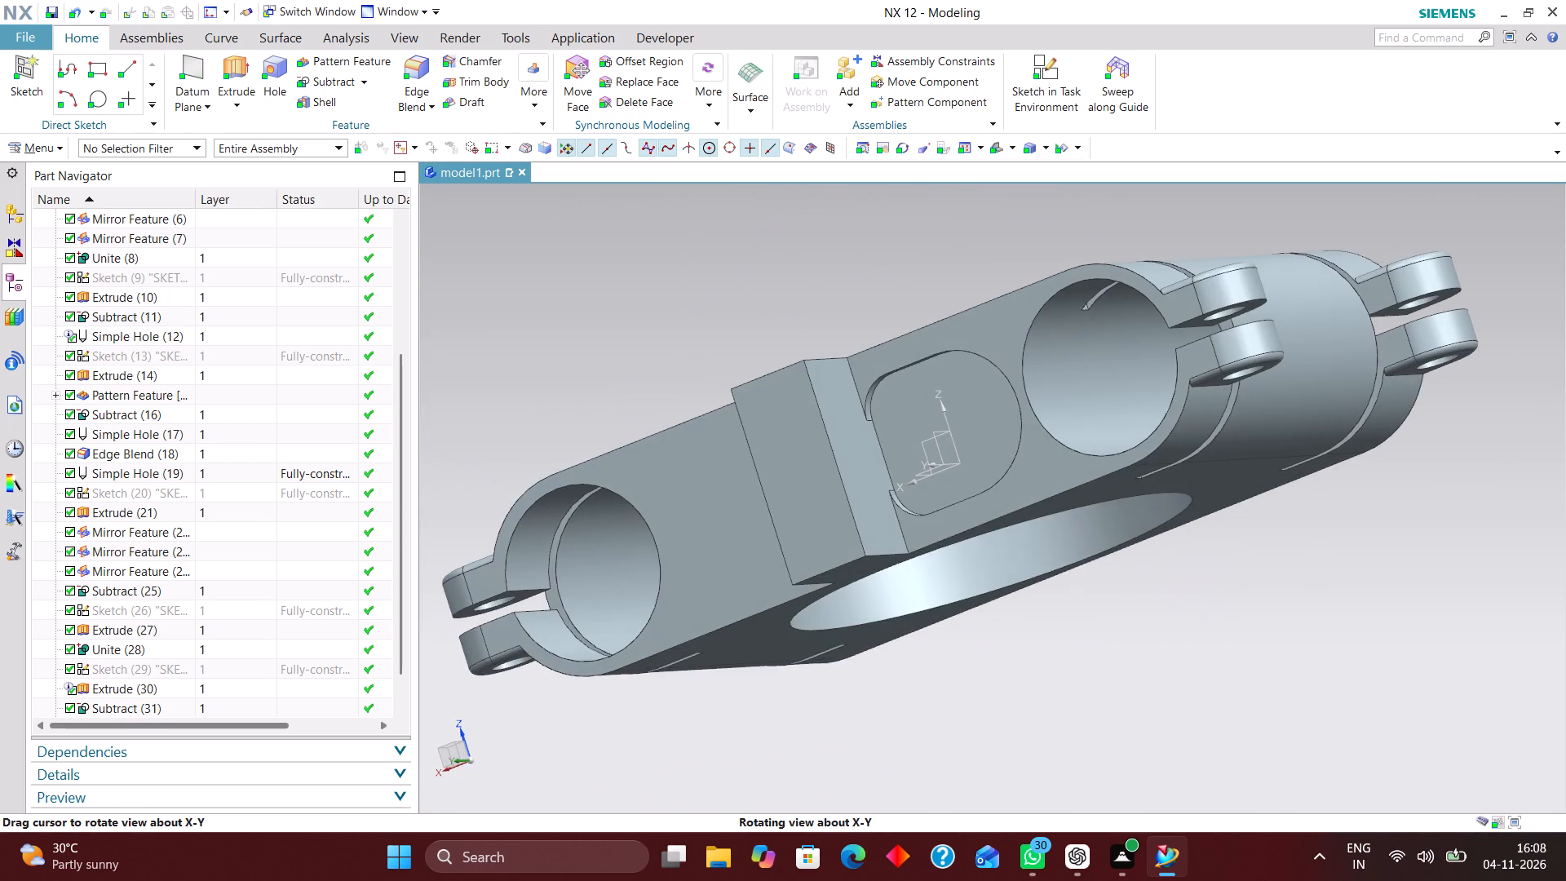
middle_drag(877, 619, 888, 622)
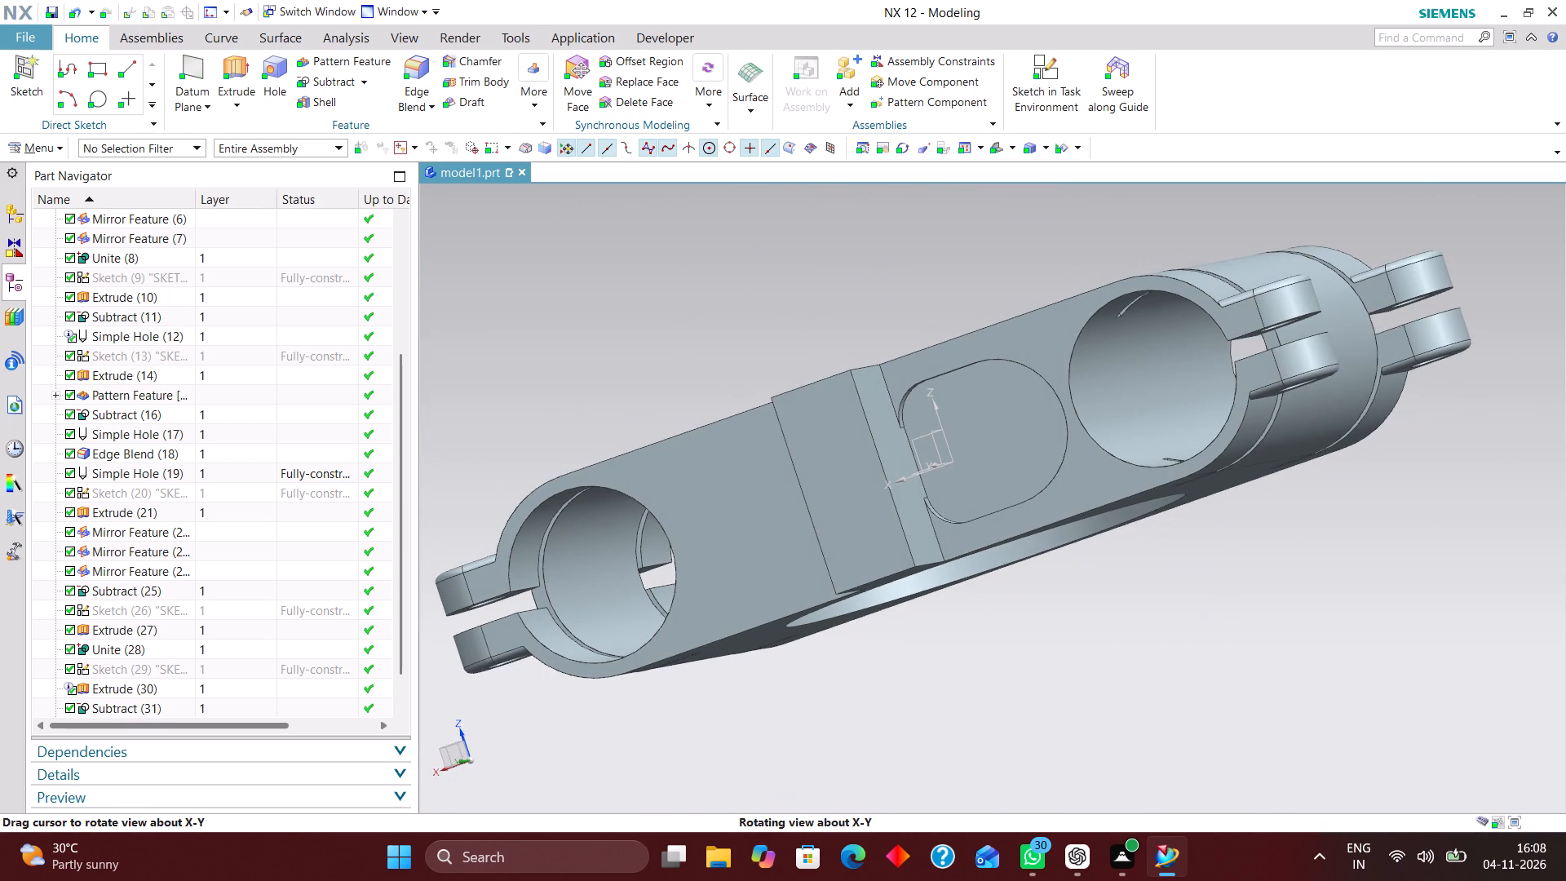
middle_drag(888, 622, 889, 622)
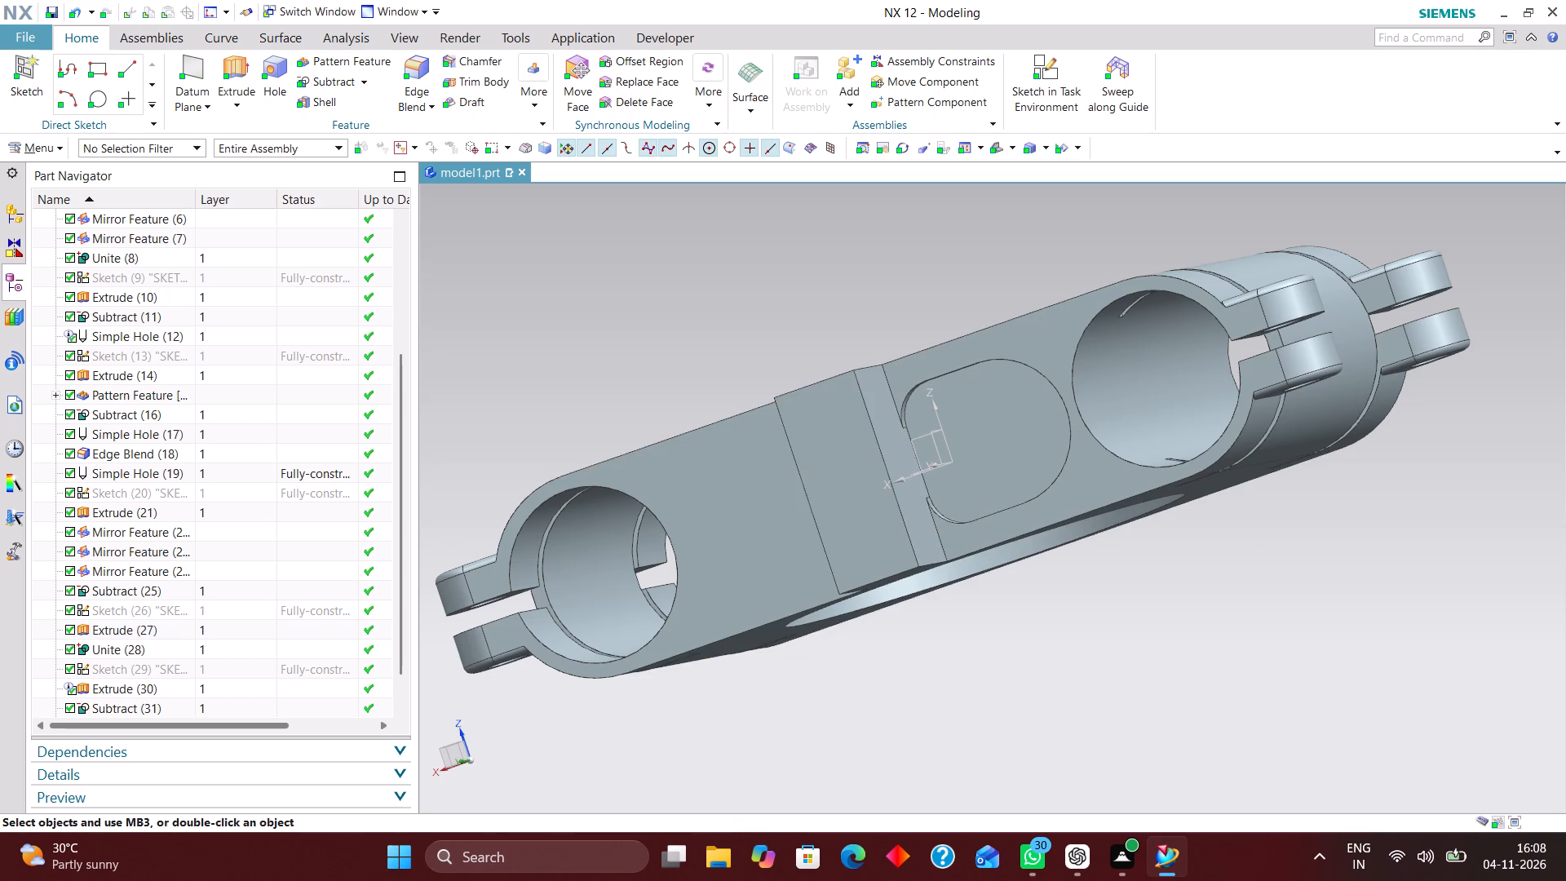
scroll(1275, 502, down, 1)
Create a task-environment sketch on the XZ plane of the datum coordinate system inside the large bore.
click(997, 145)
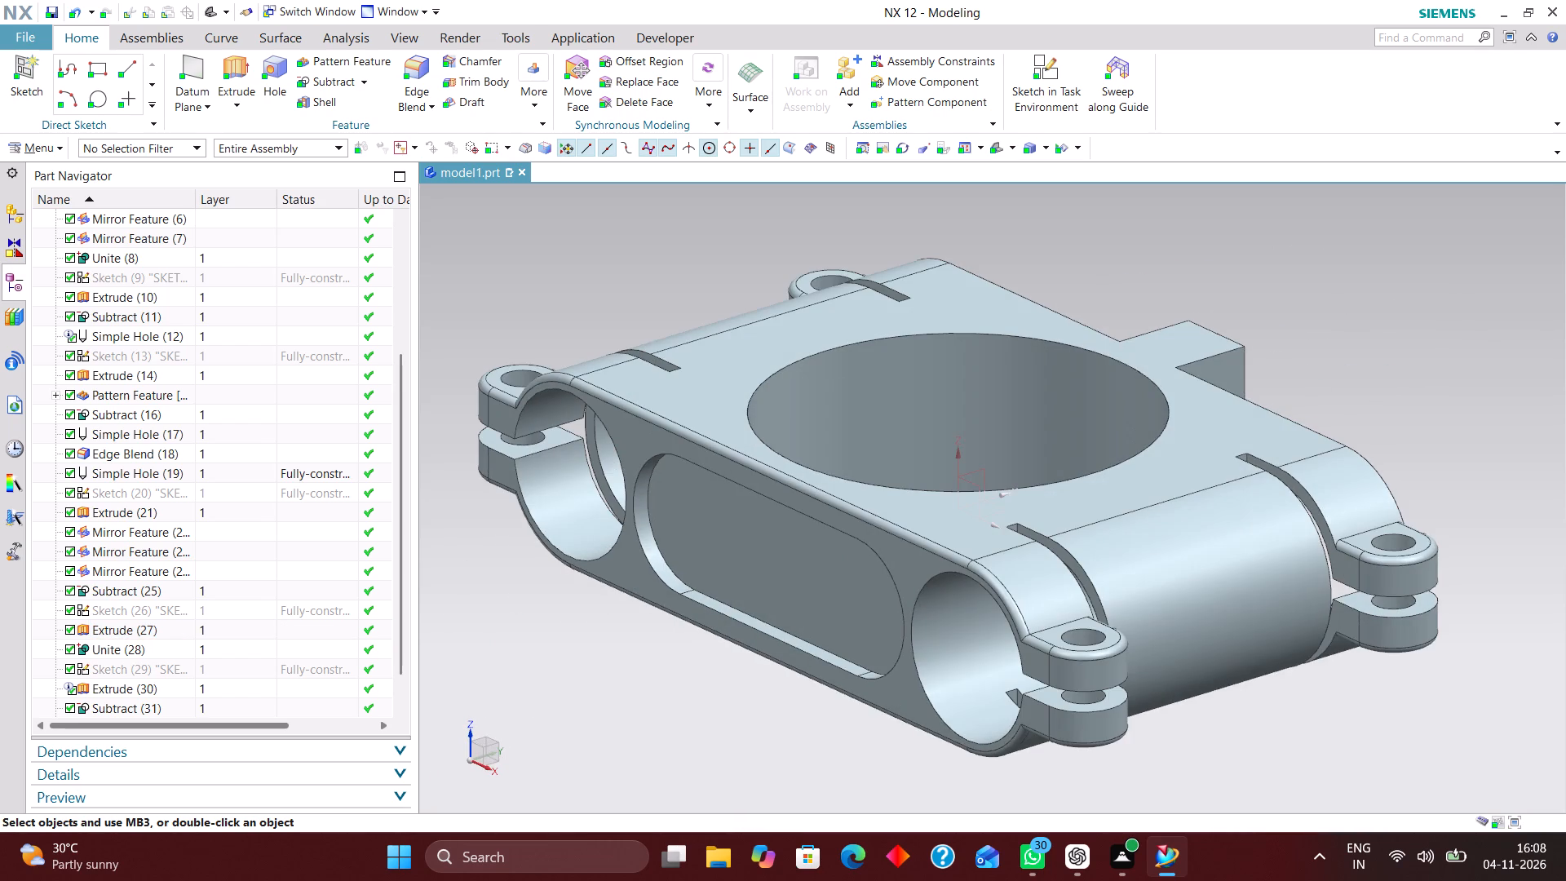
click(1034, 64)
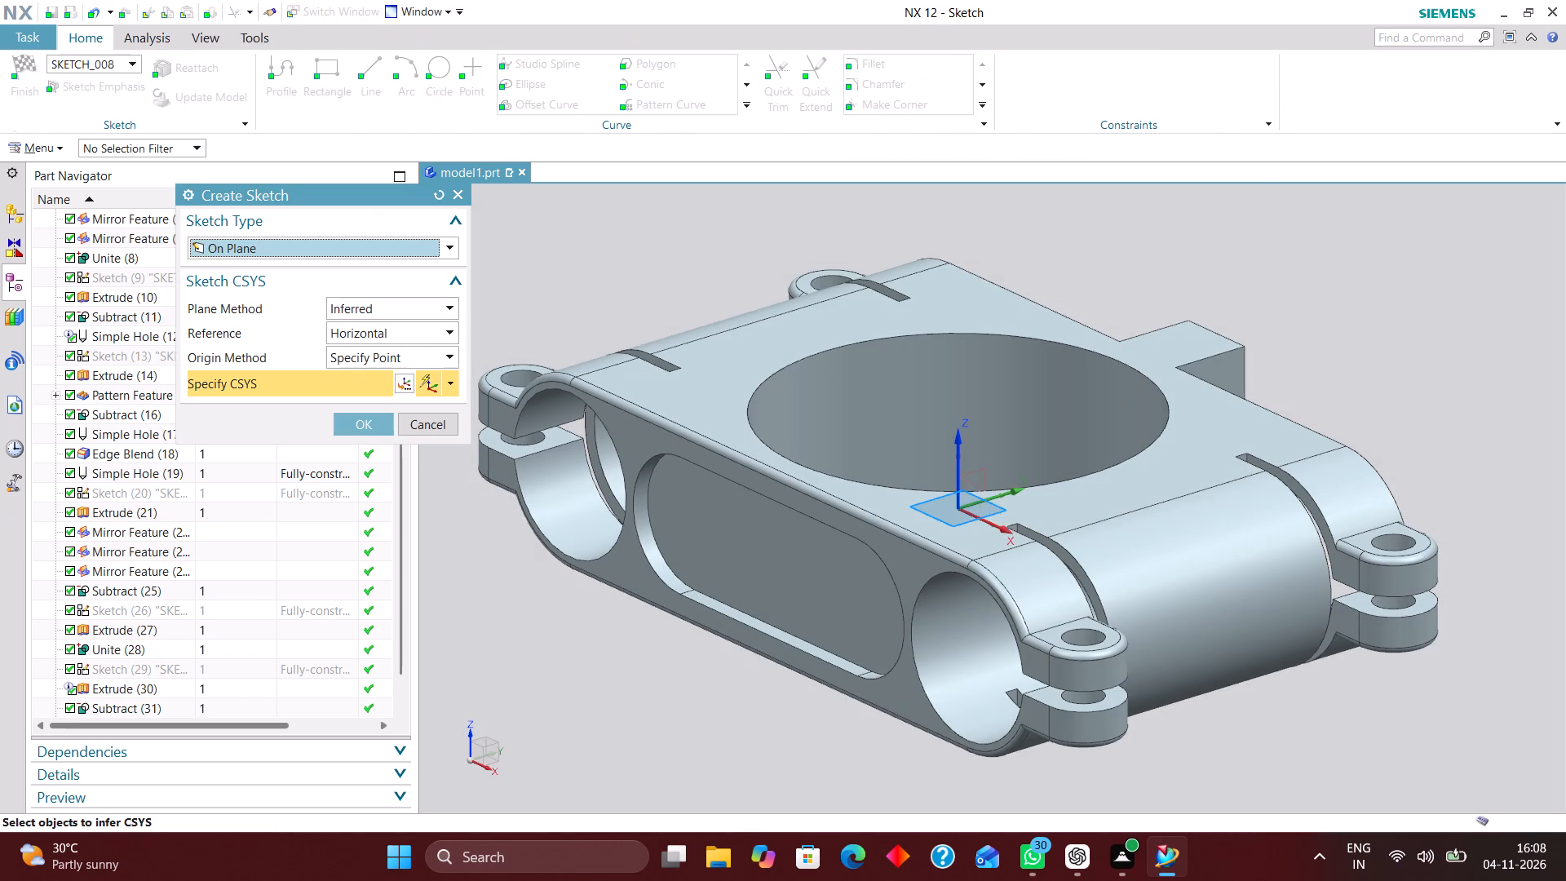
click(976, 493)
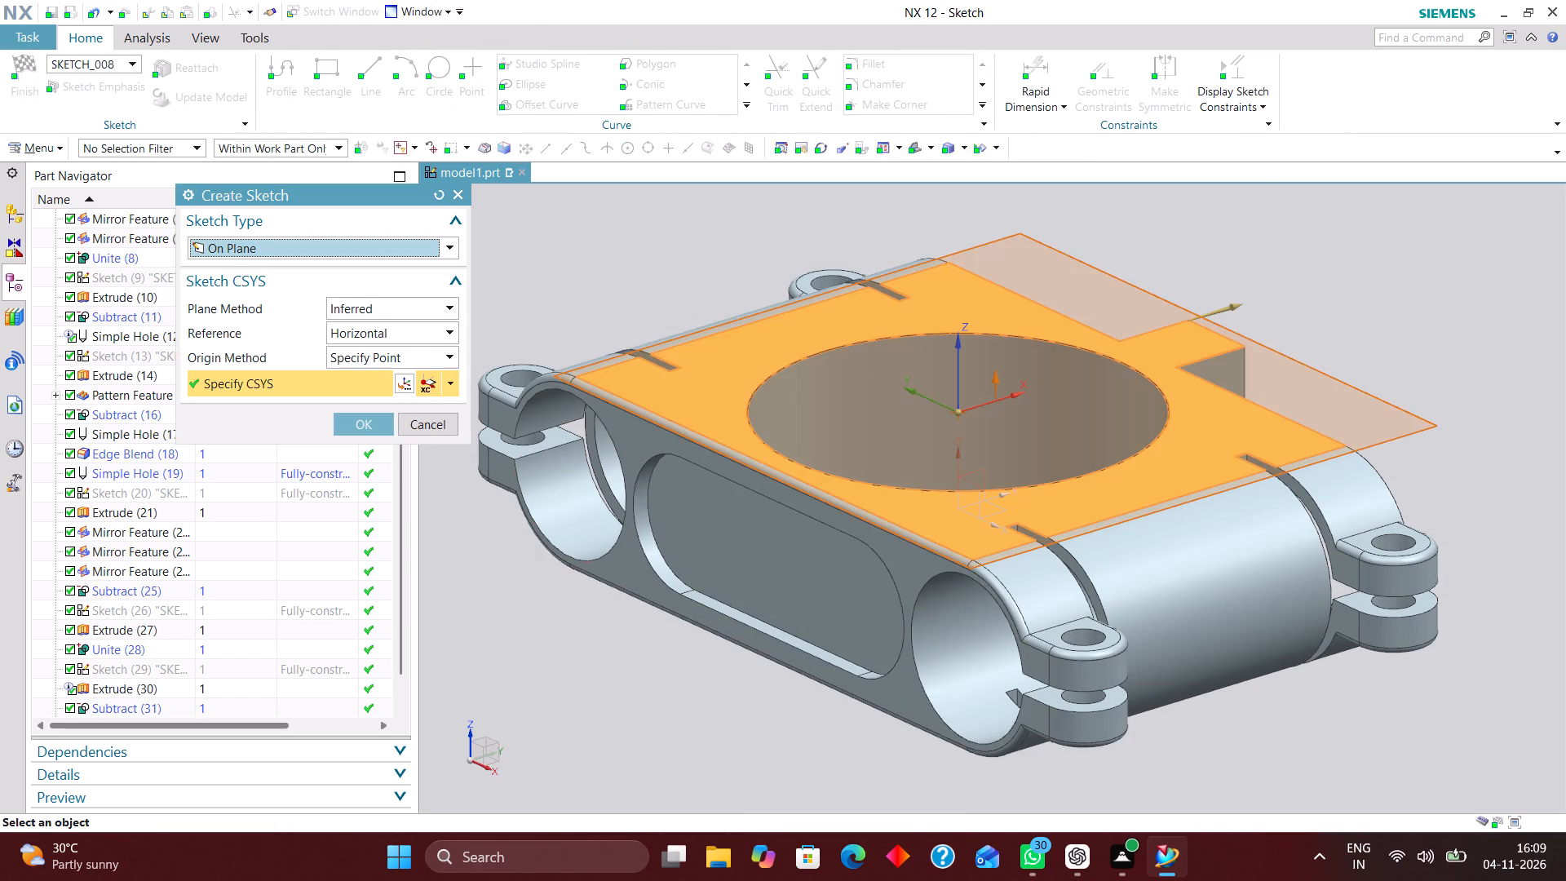
click(438, 197)
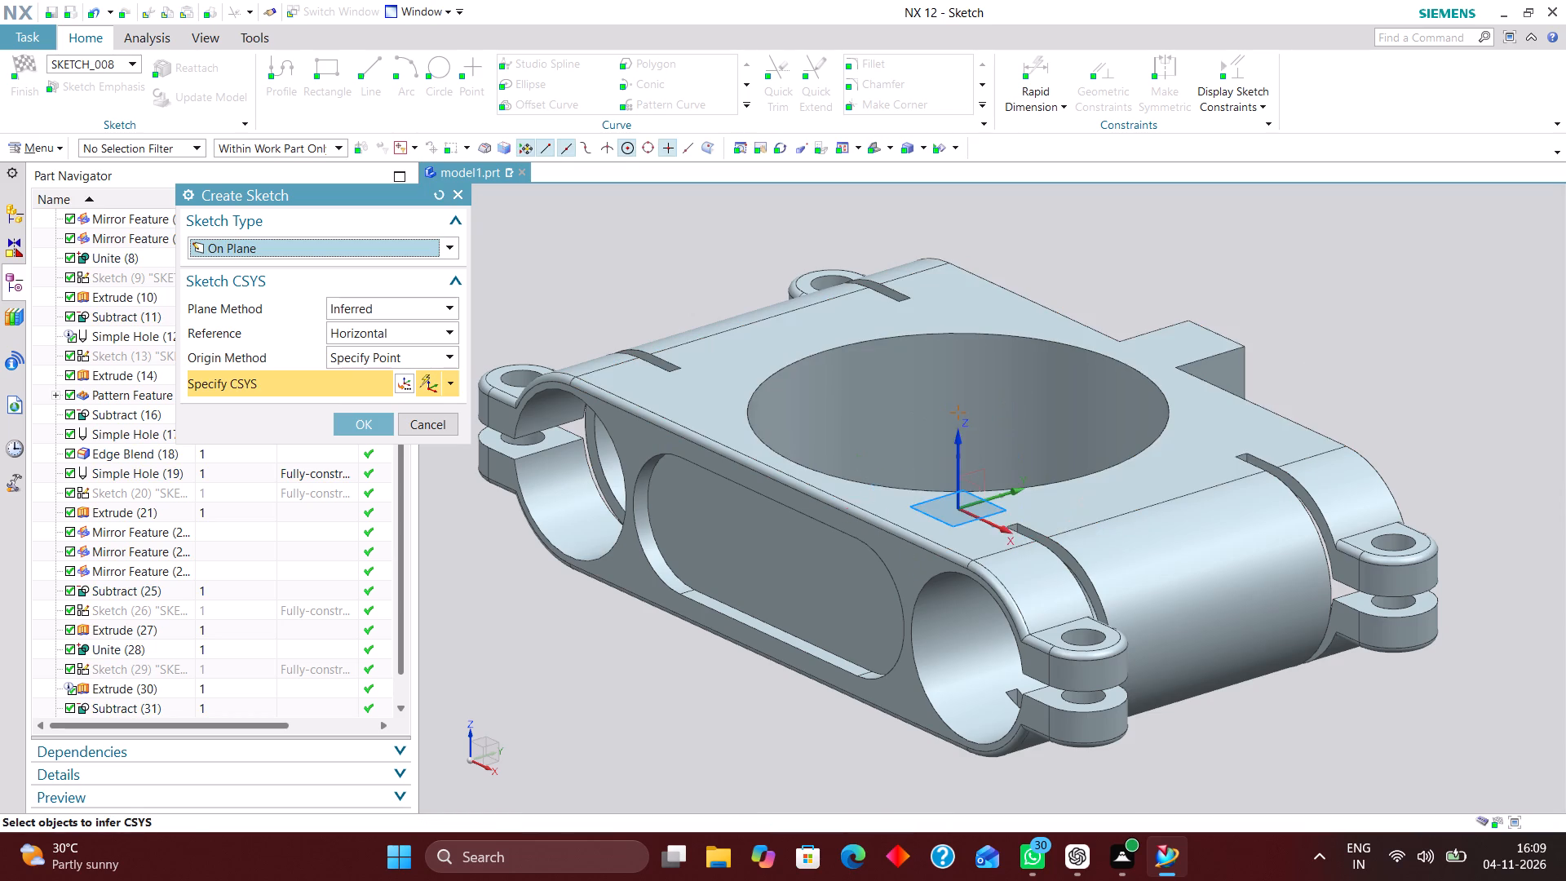
middle_drag(986, 424, 981, 458)
click(972, 511)
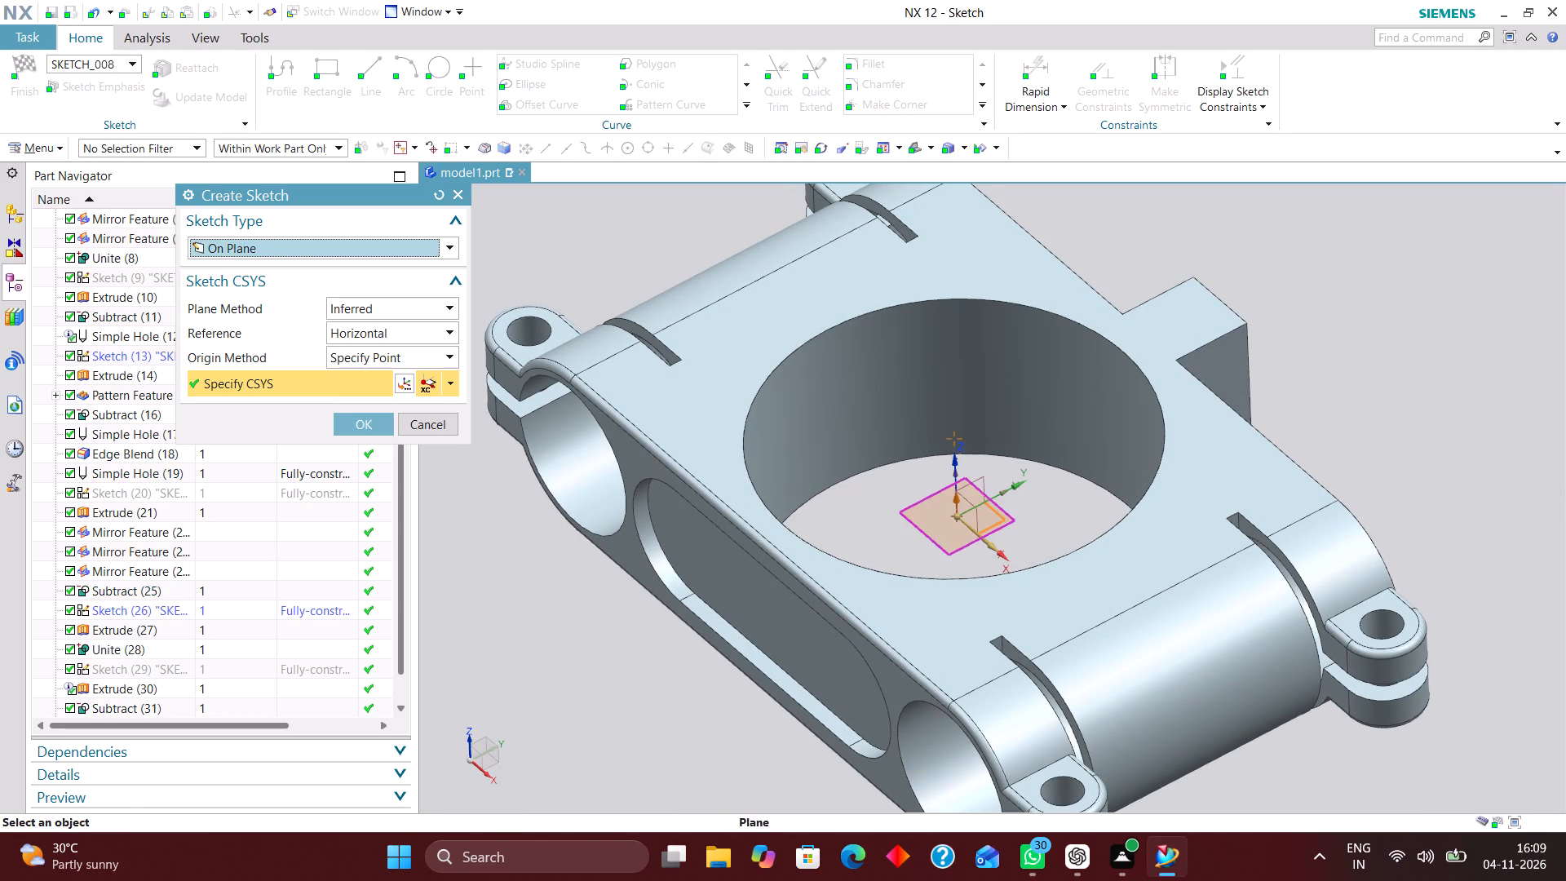
click(436, 192)
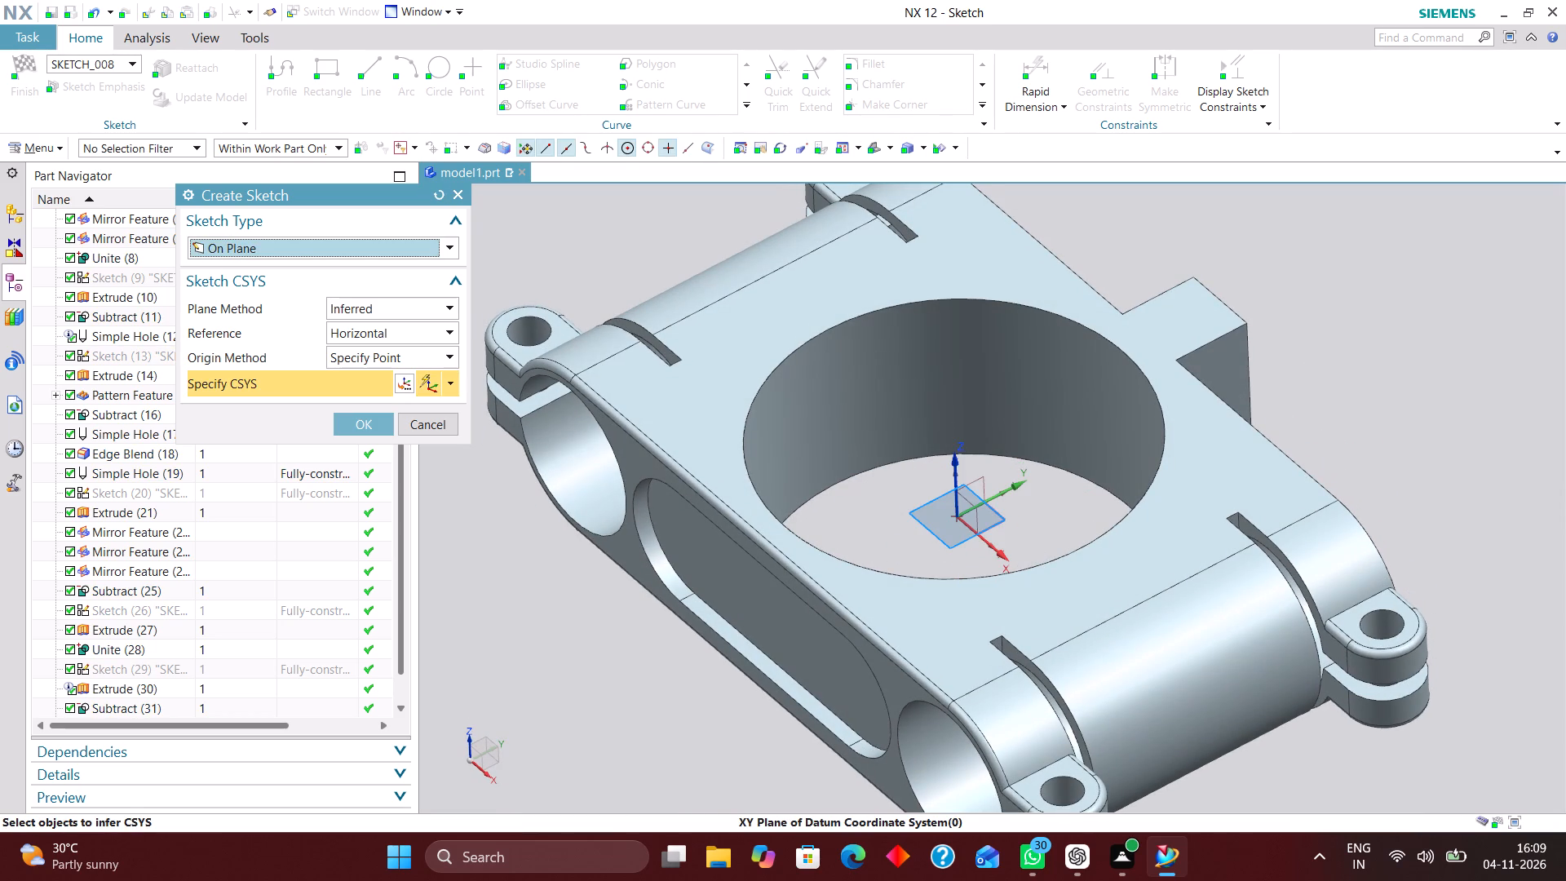
click(977, 510)
click(368, 430)
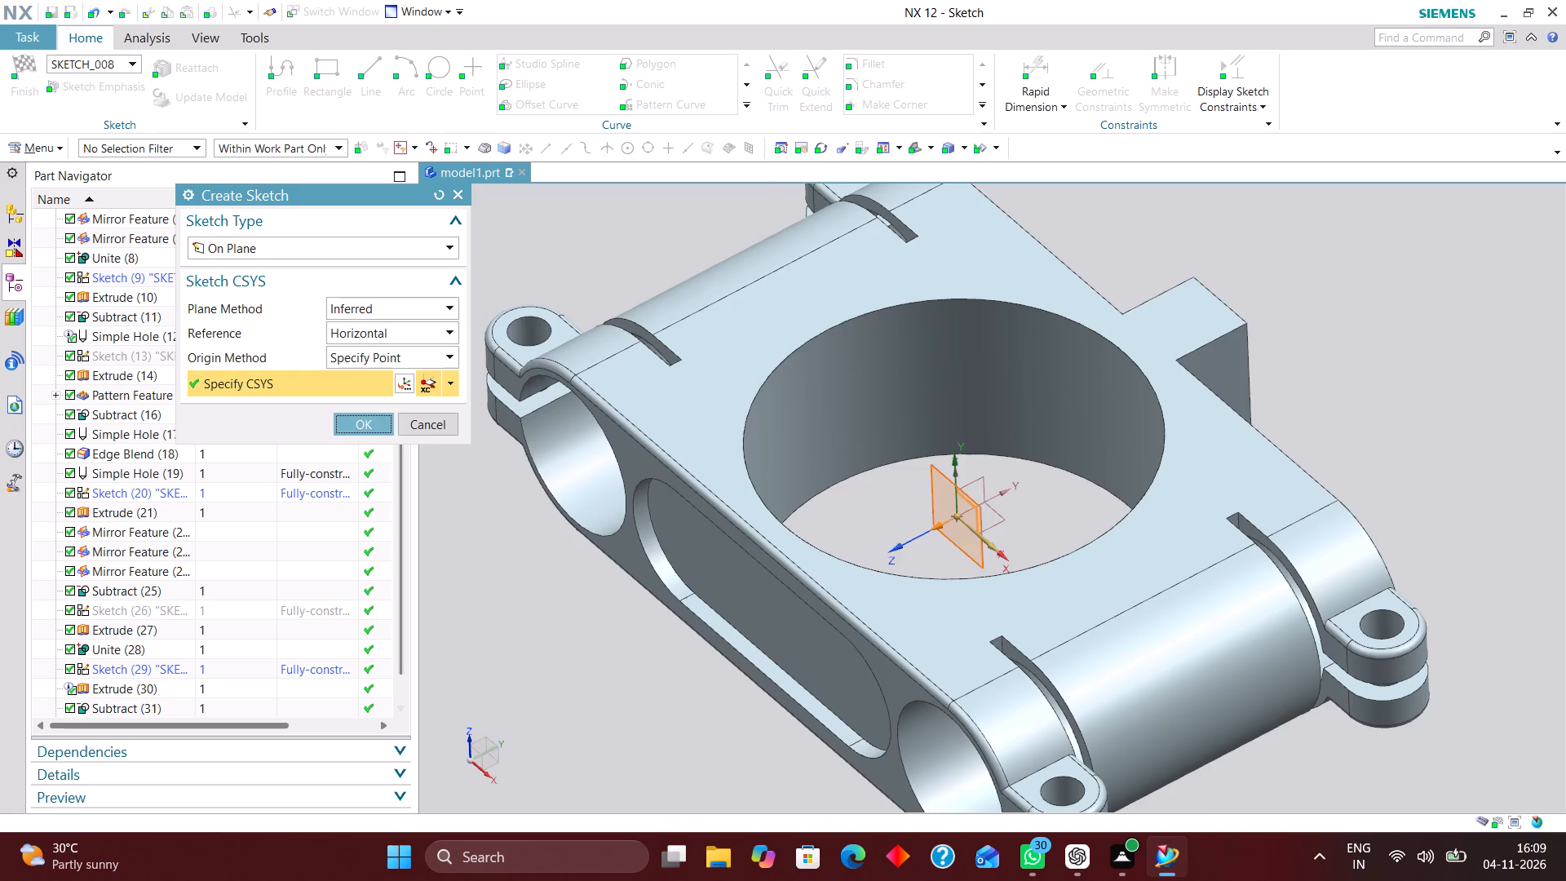
Sketch two horizontal lines, the upper about 12 mm long, between the side block and the bore on the side without the pocket.
middle_drag(1294, 352, 1069, 369)
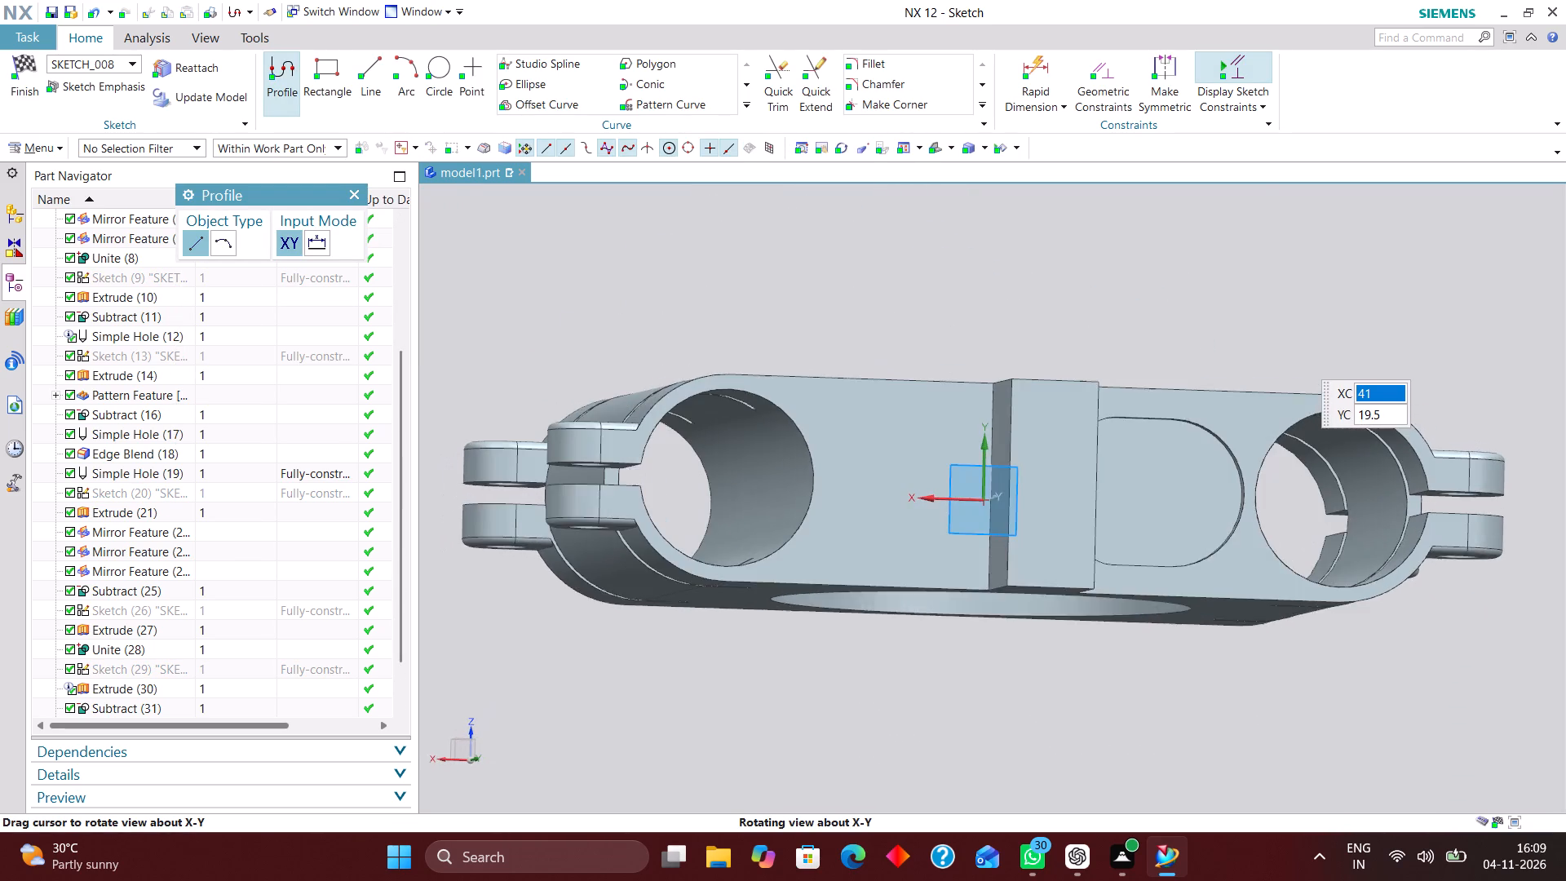
middle_drag(1069, 369, 1069, 370)
right_drag(1345, 289, 1205, 298)
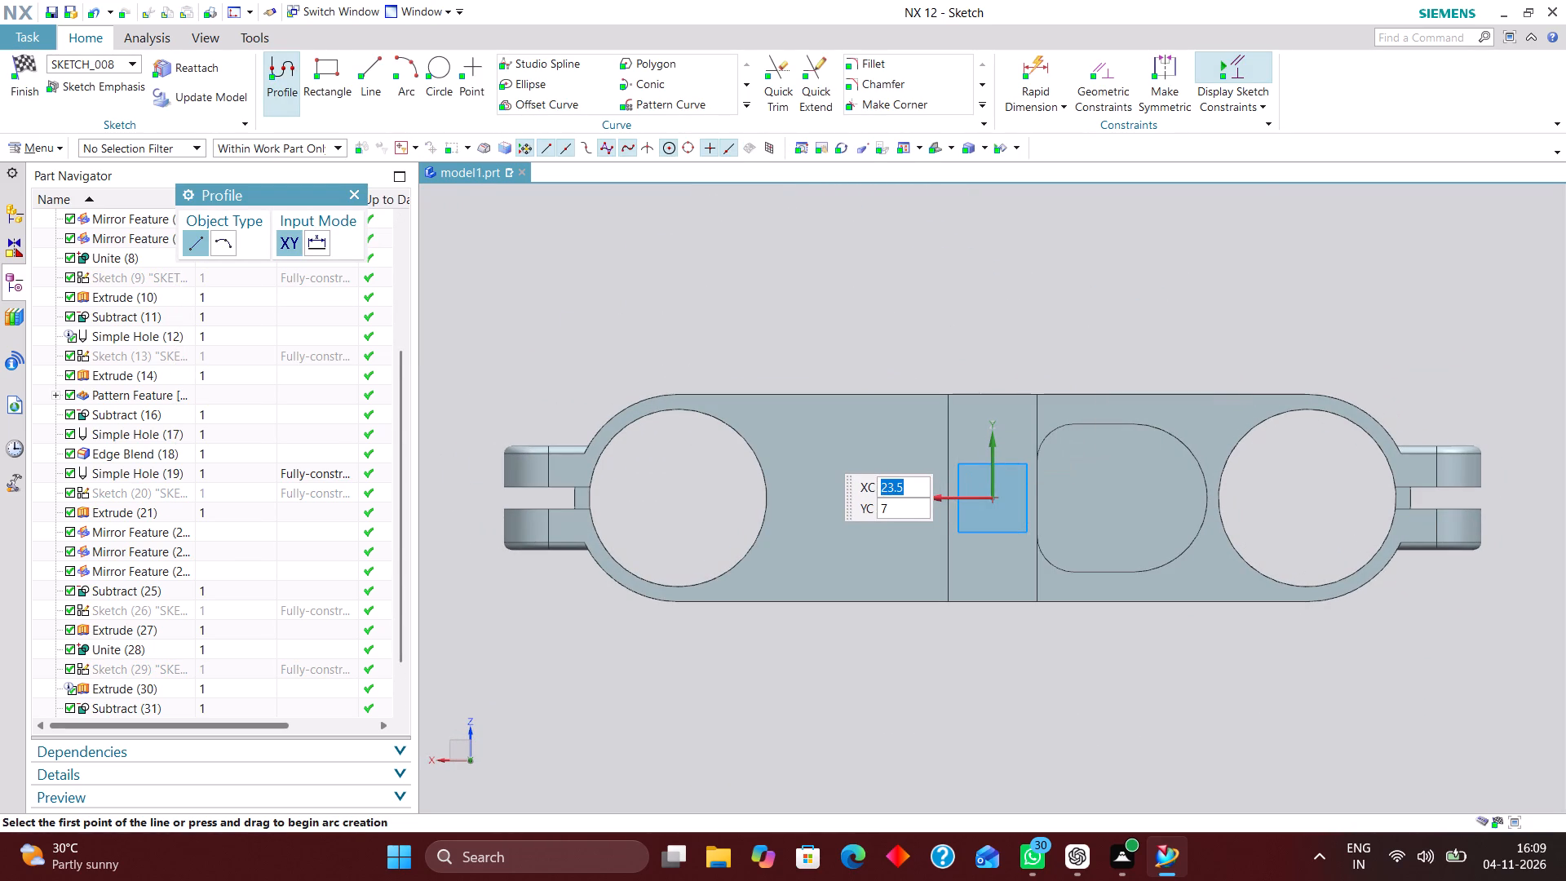
click(378, 73)
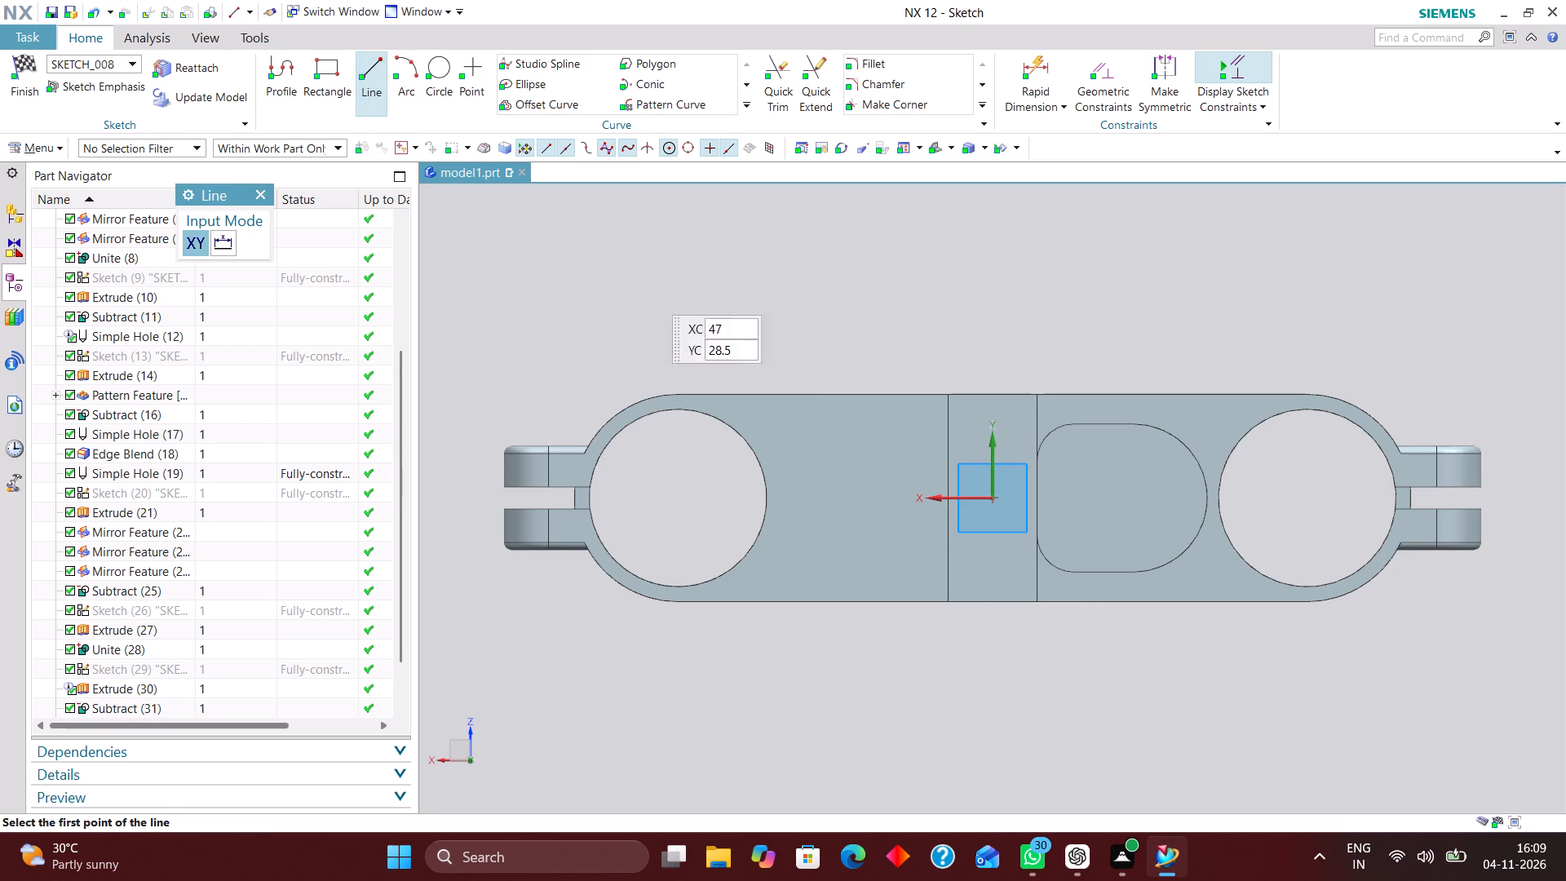
click(830, 439)
click(918, 440)
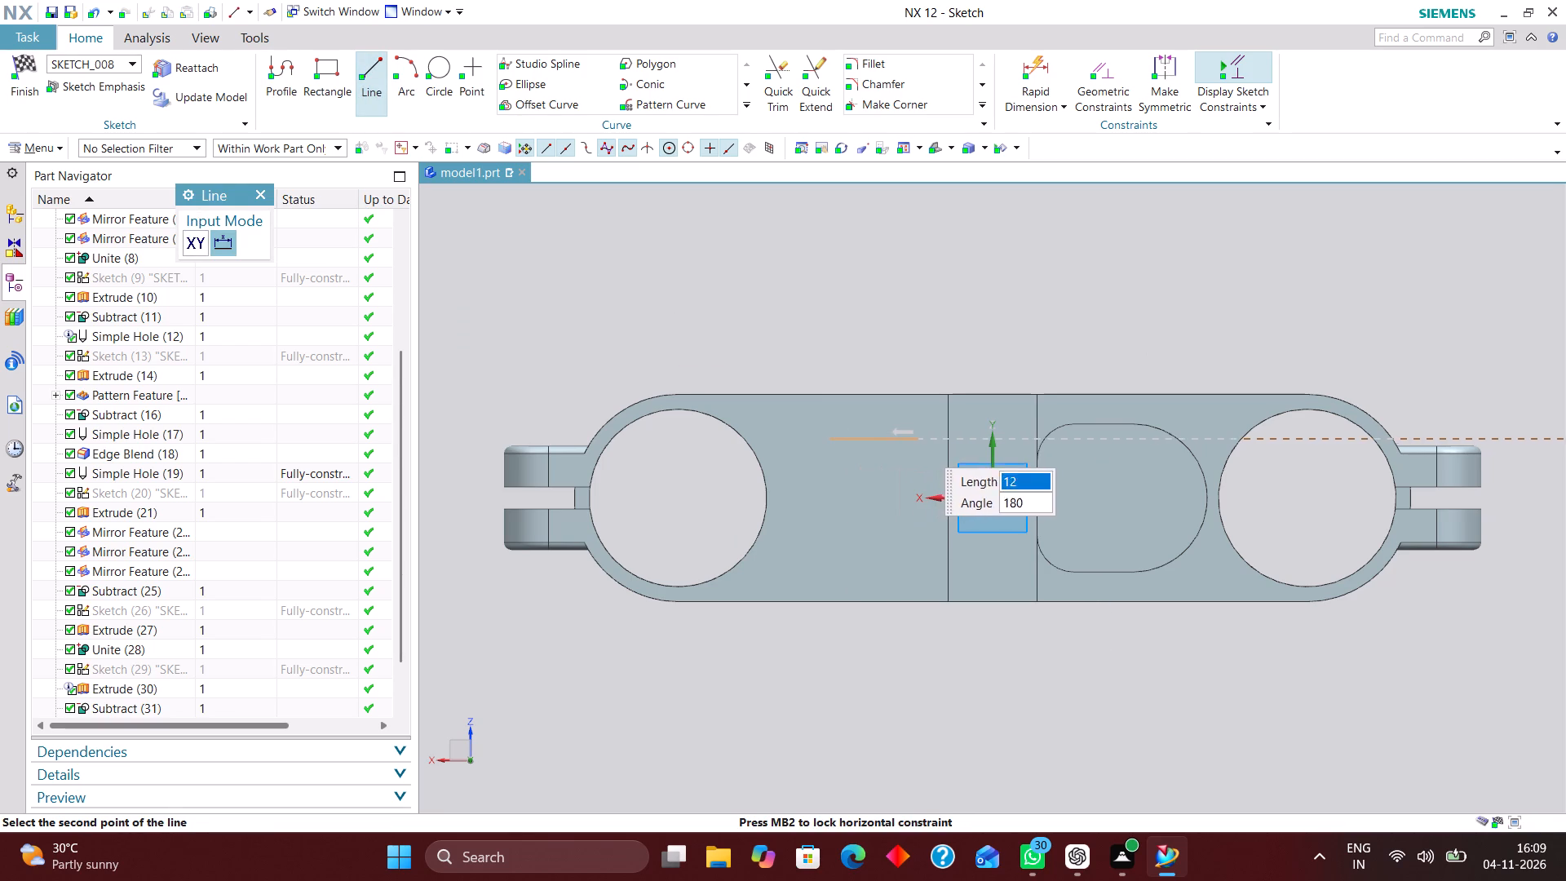
click(856, 540)
click(929, 538)
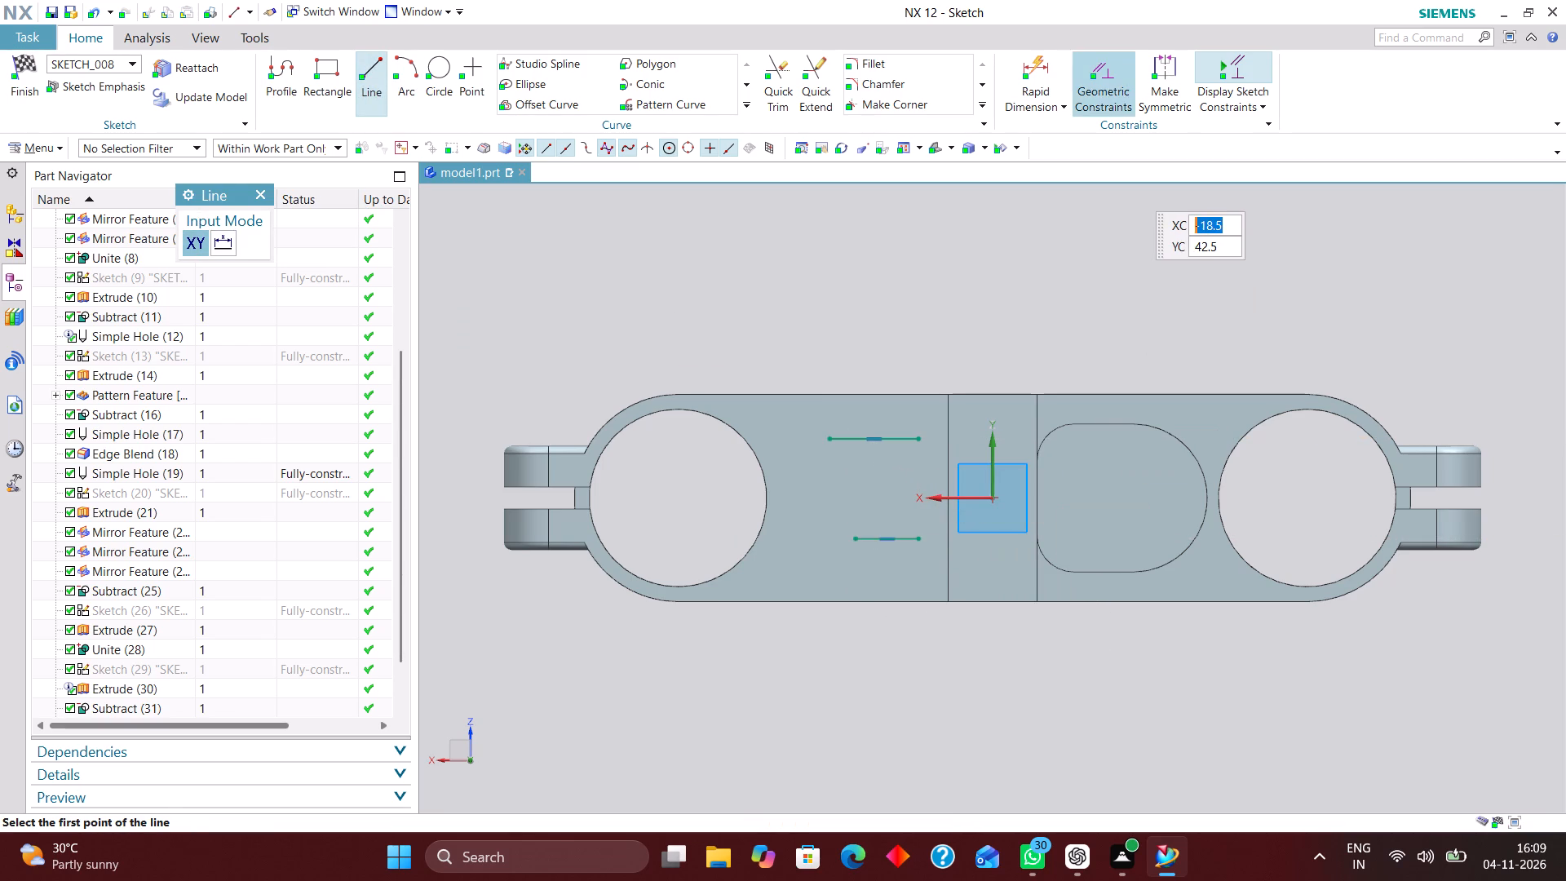
Dimension the vertical spacing between the two horizontal lines as 20 mm.
click(1042, 71)
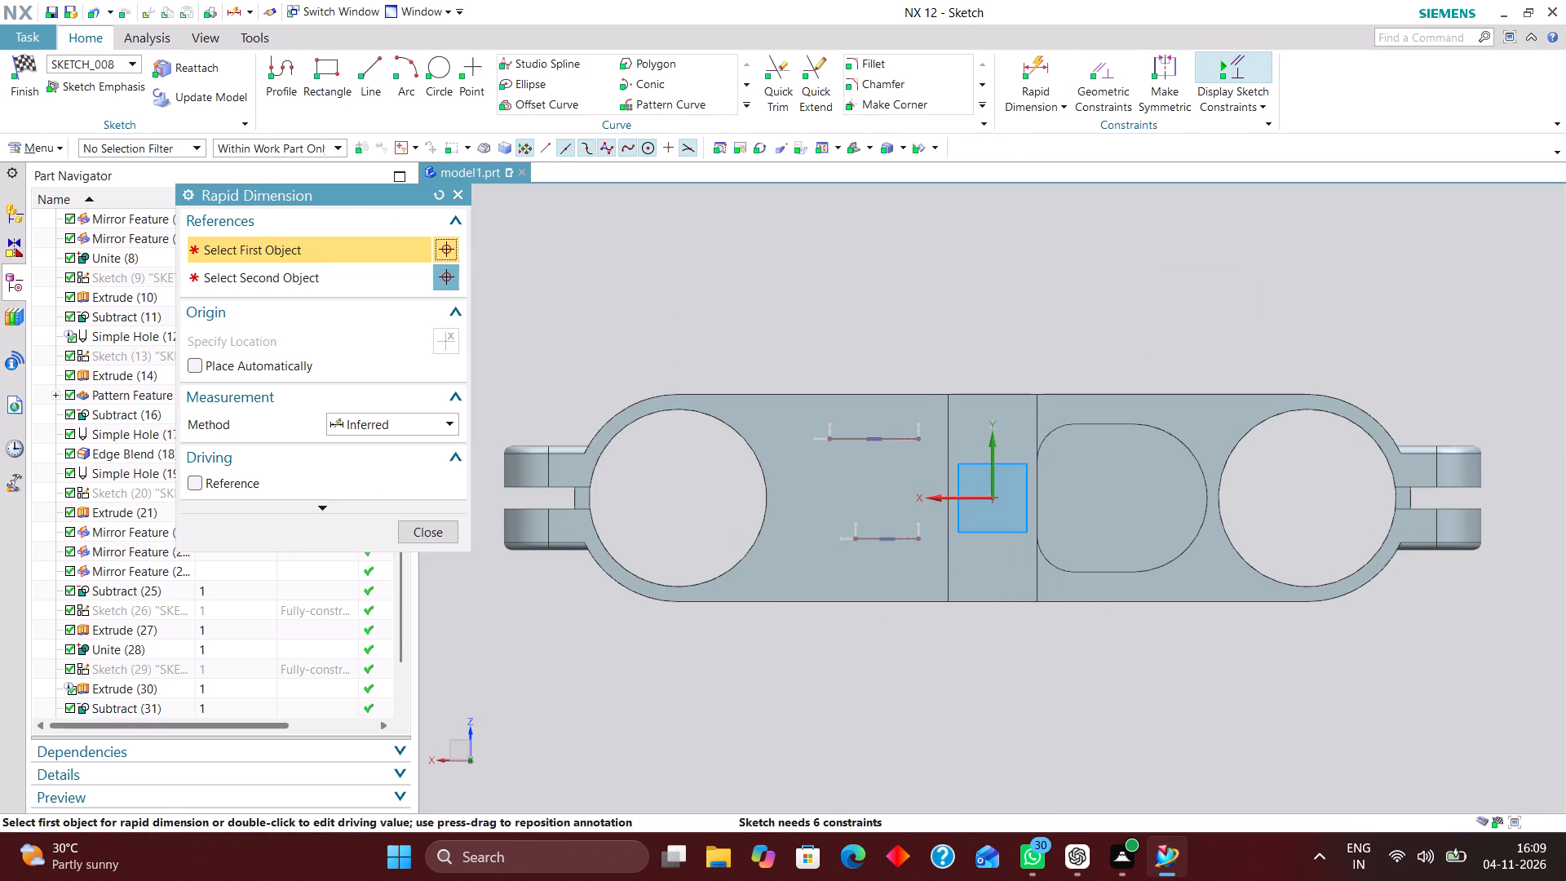
click(908, 438)
click(909, 534)
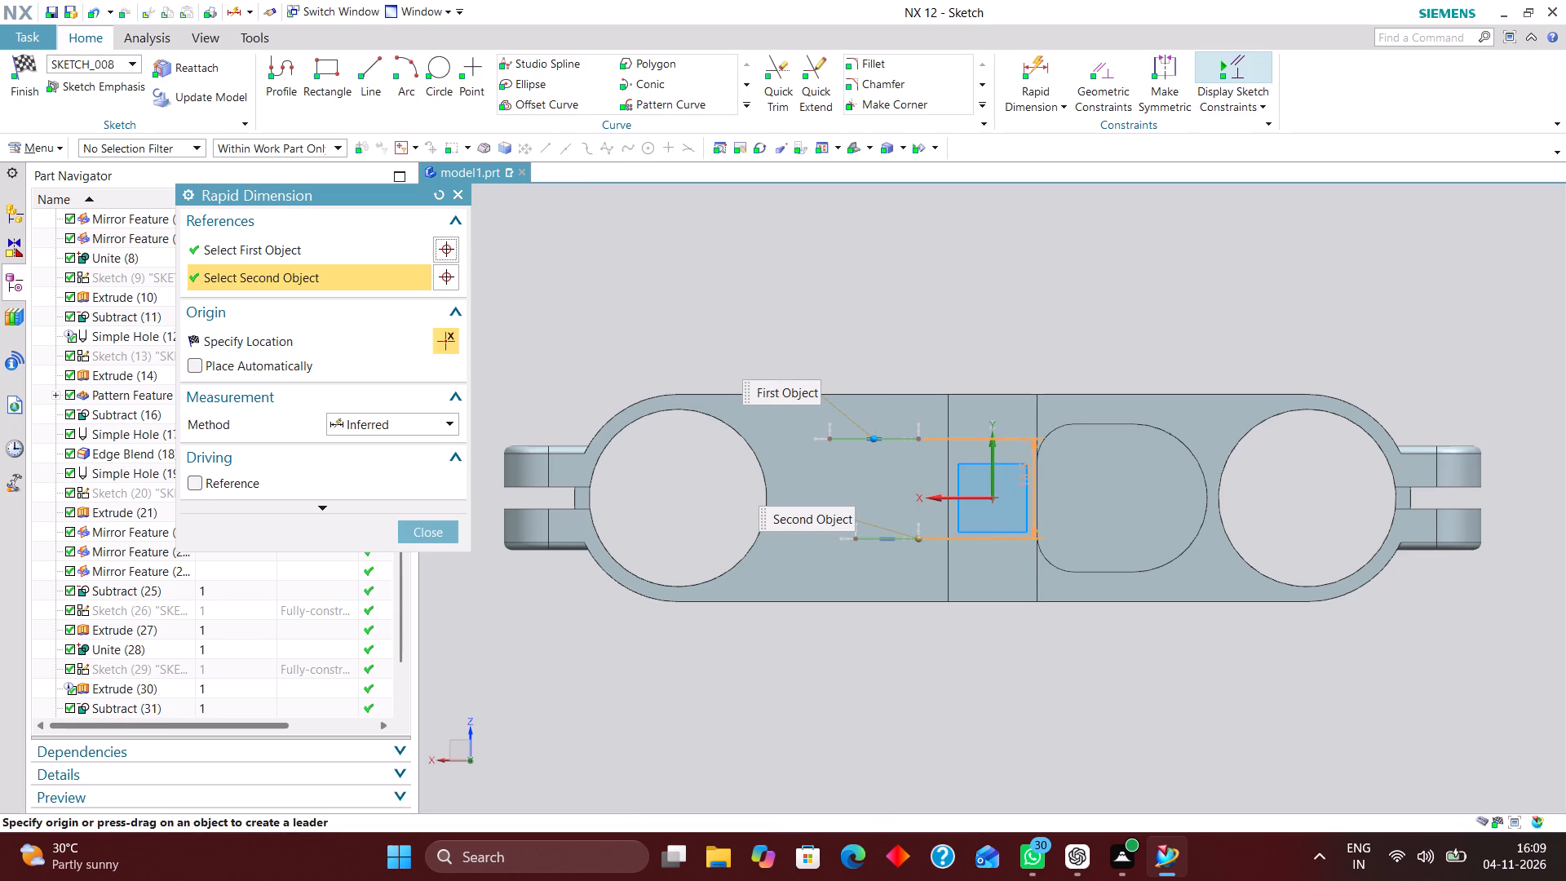
click(1076, 489)
text(20)
key(Return)
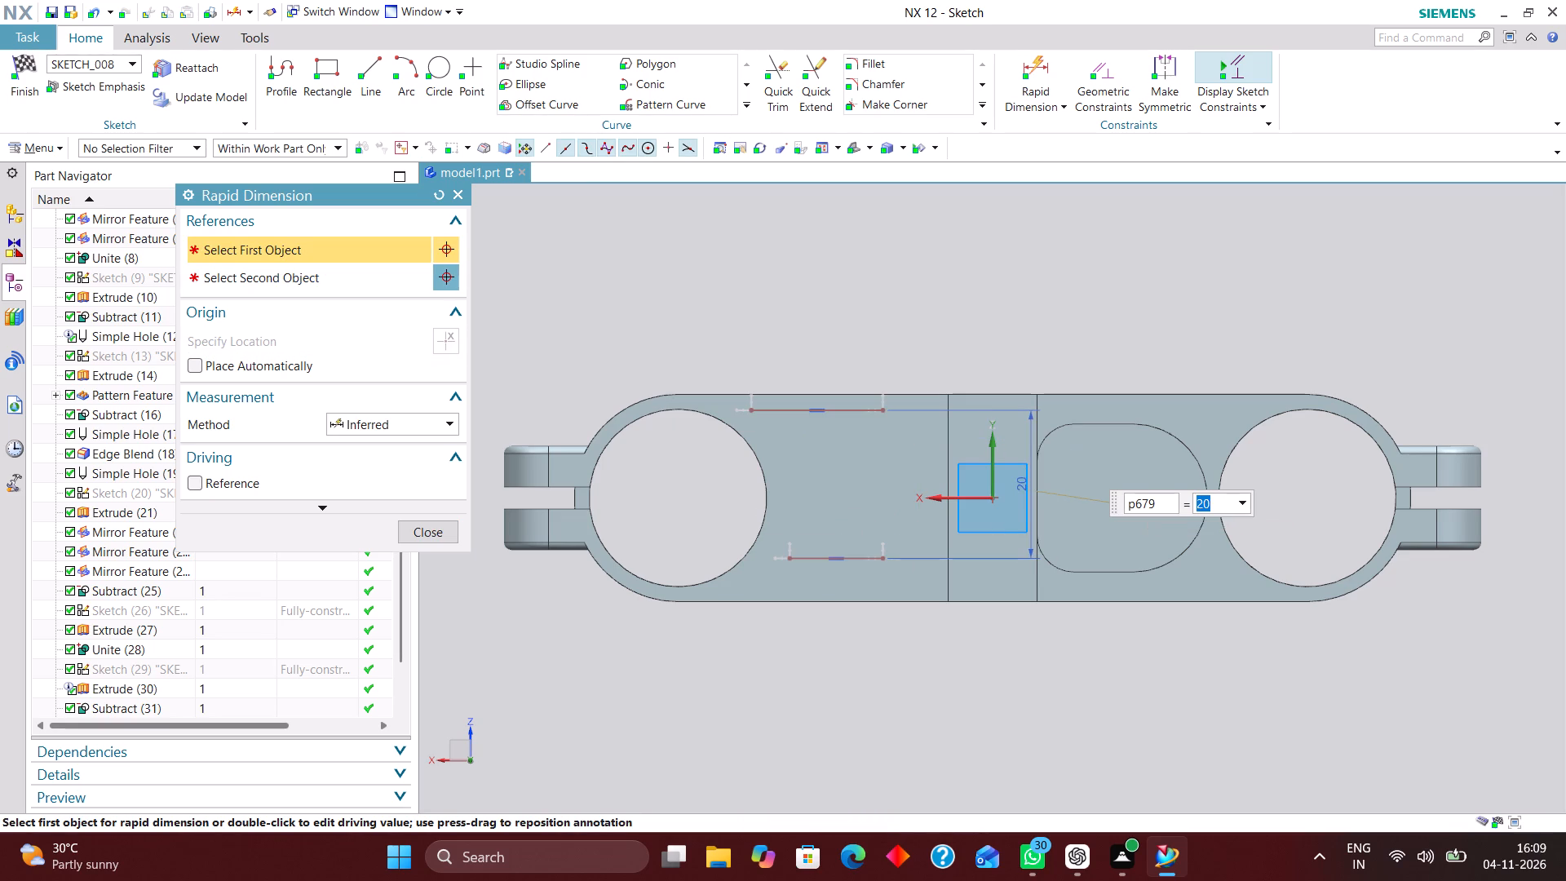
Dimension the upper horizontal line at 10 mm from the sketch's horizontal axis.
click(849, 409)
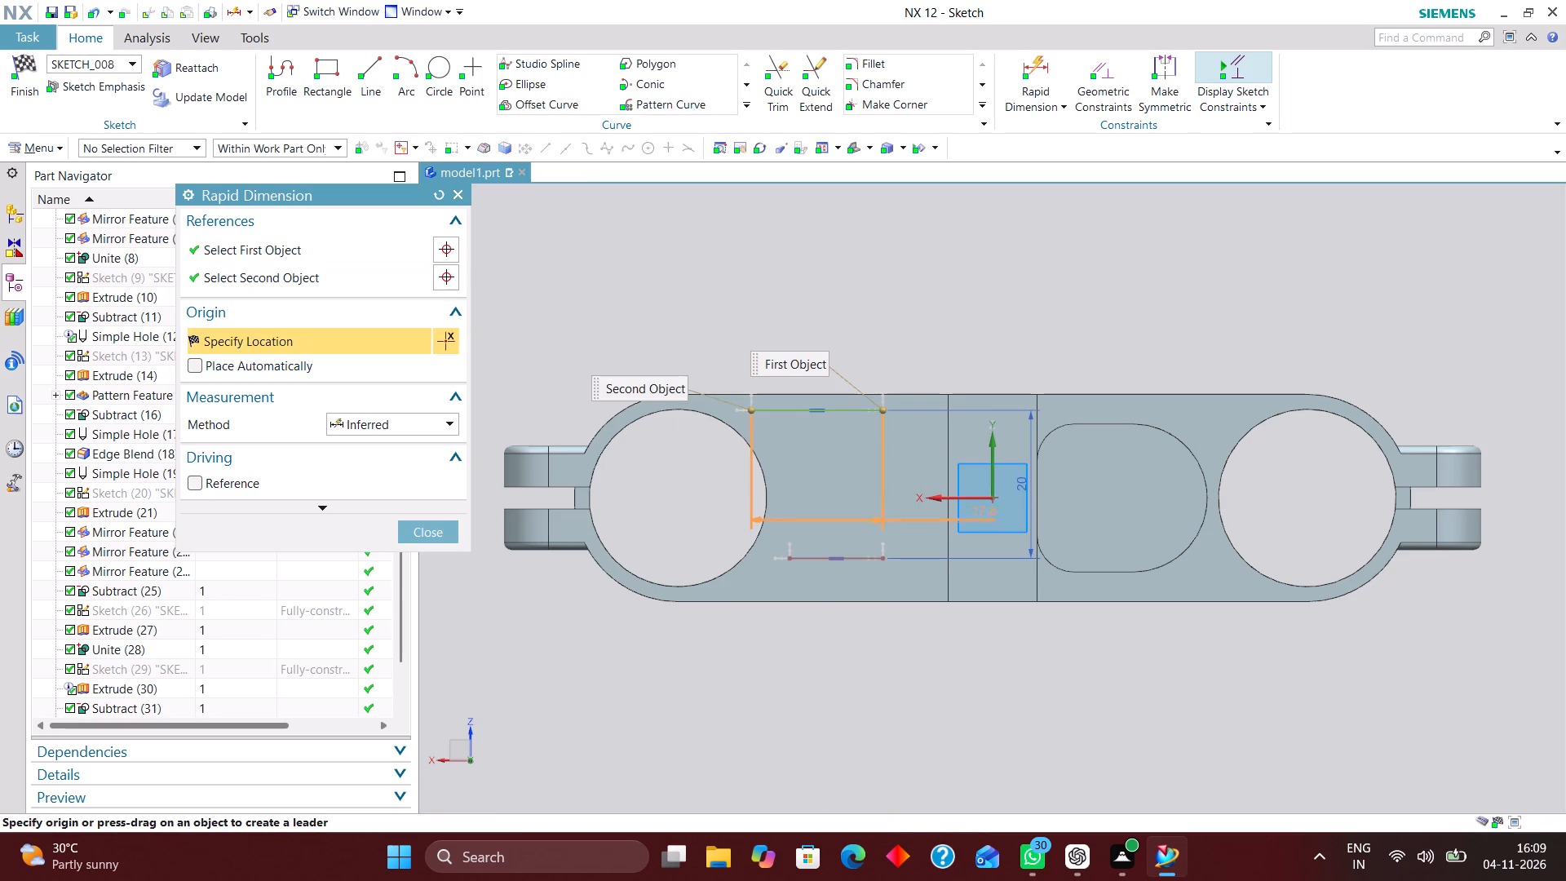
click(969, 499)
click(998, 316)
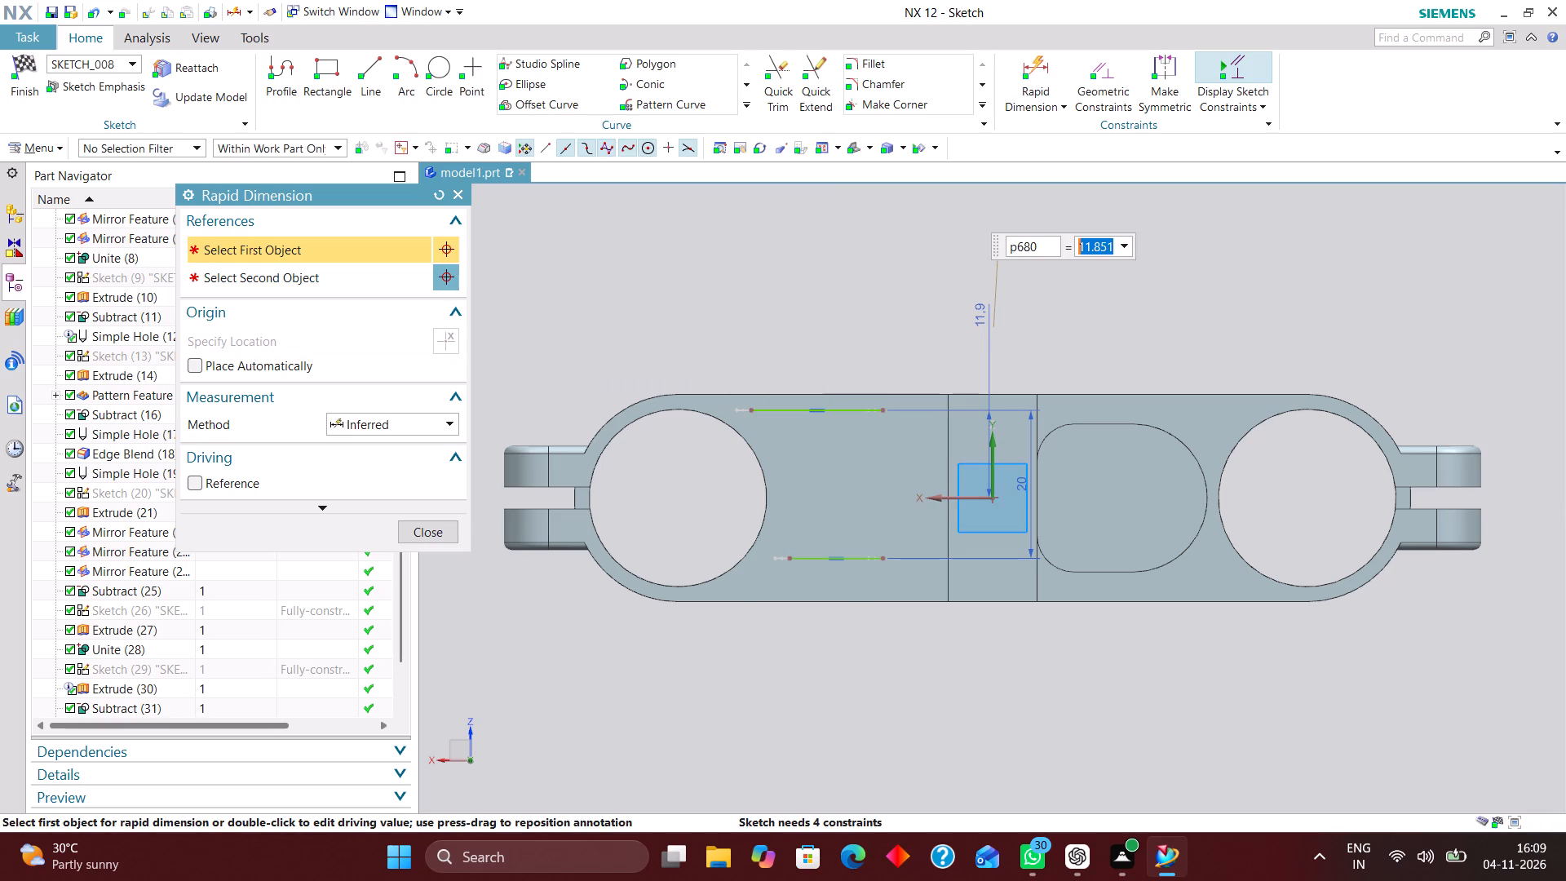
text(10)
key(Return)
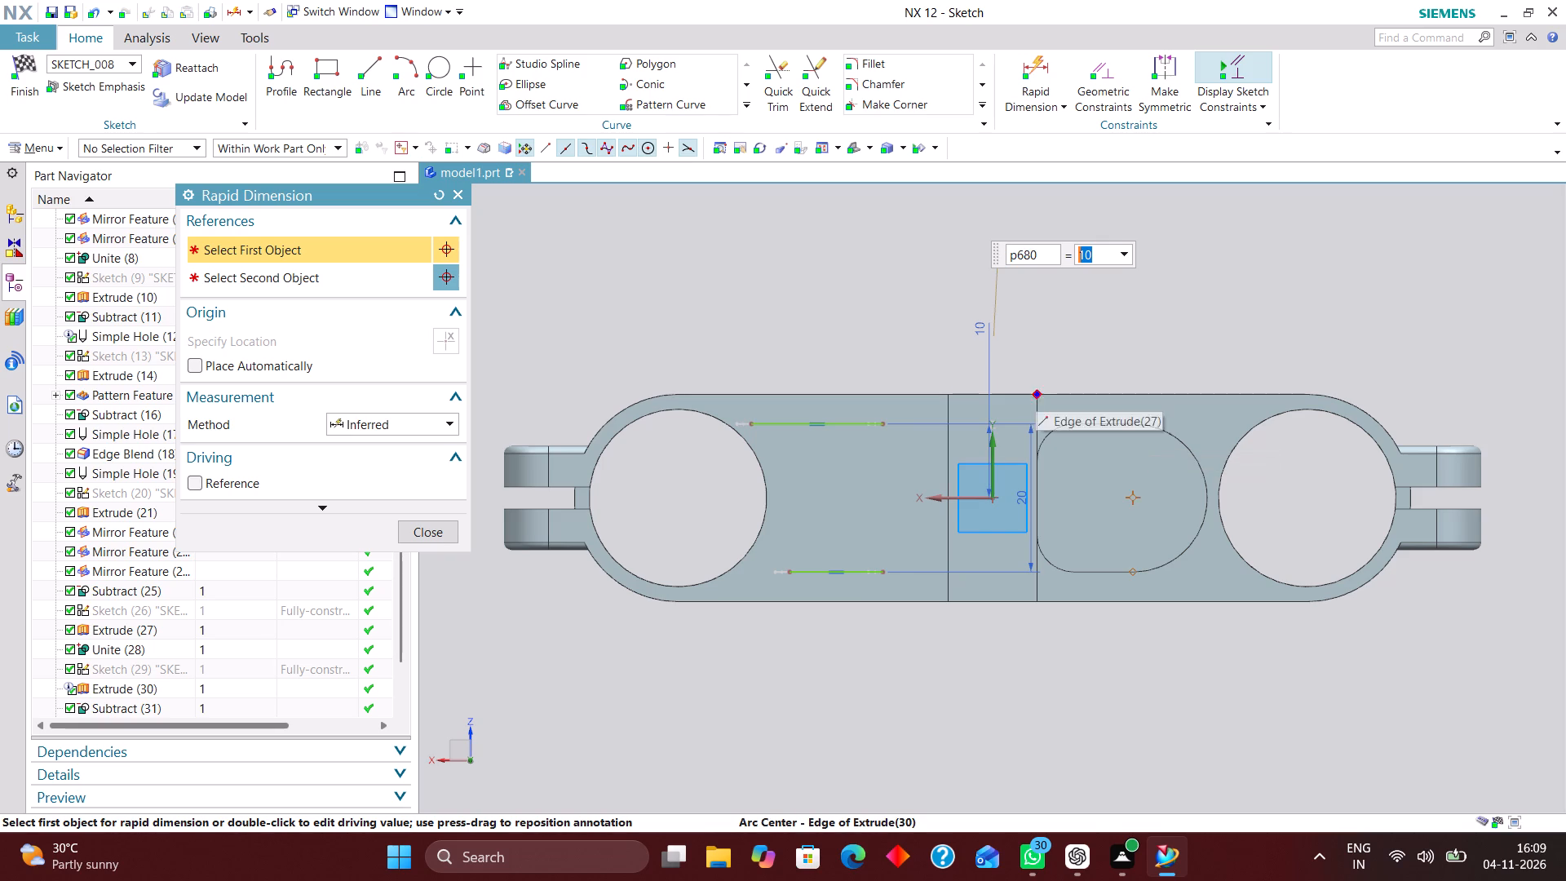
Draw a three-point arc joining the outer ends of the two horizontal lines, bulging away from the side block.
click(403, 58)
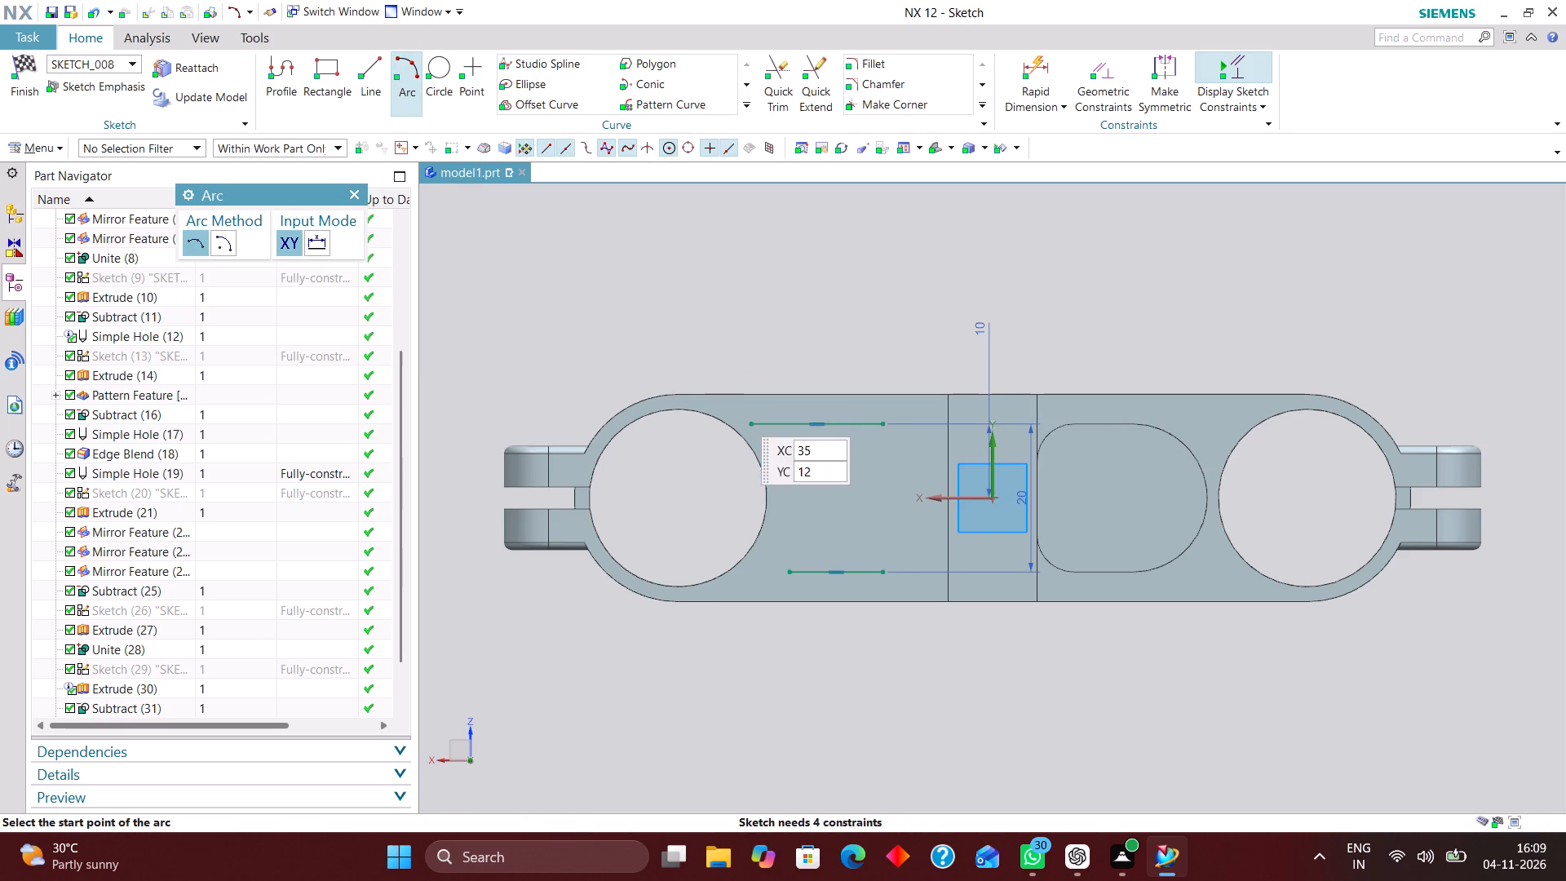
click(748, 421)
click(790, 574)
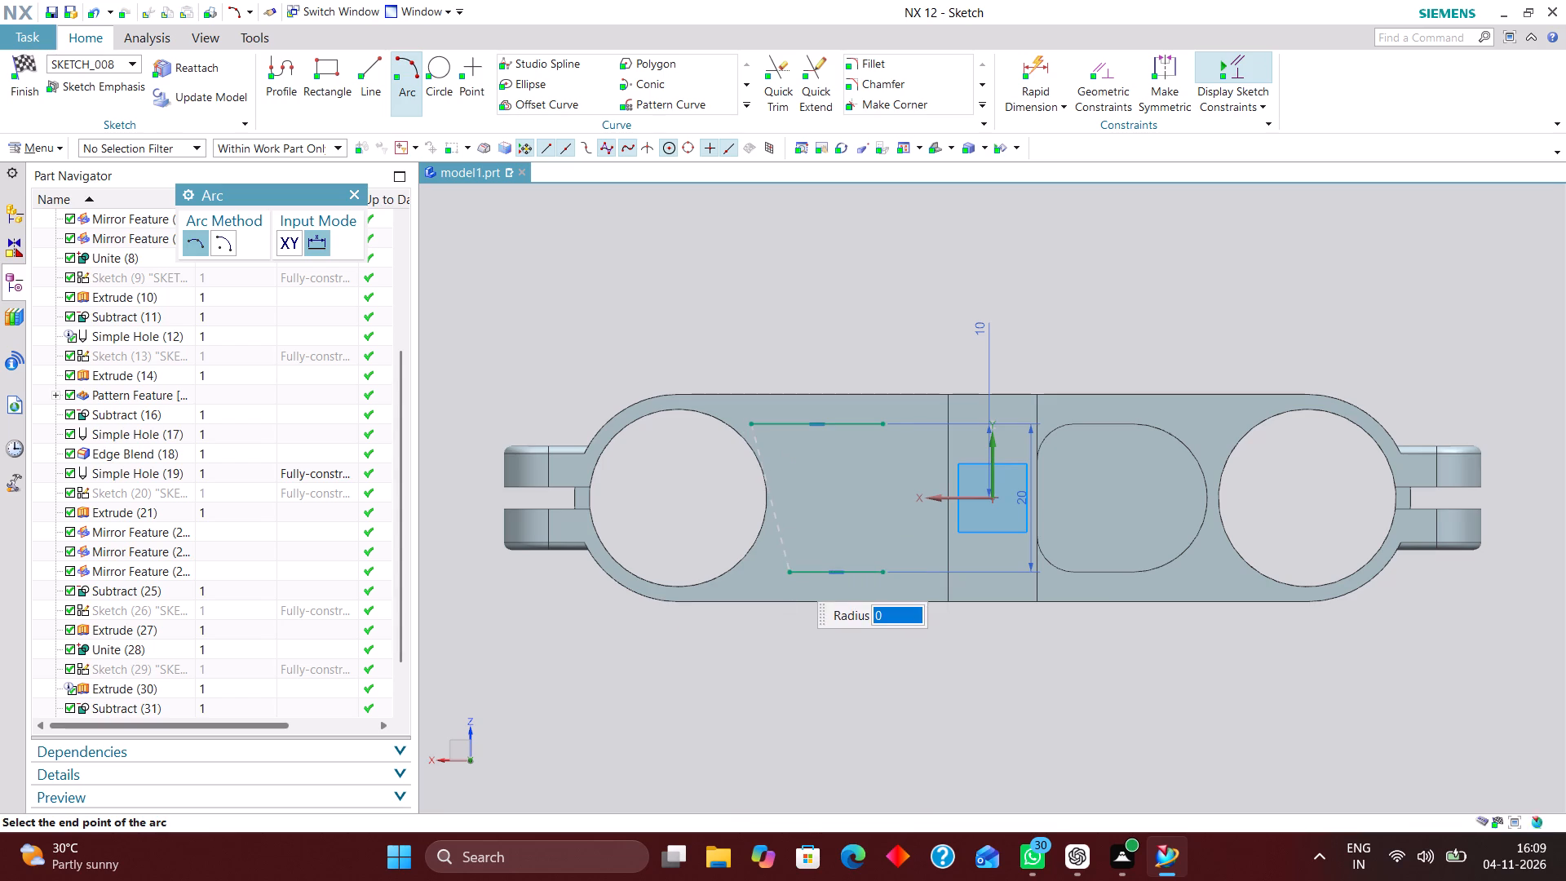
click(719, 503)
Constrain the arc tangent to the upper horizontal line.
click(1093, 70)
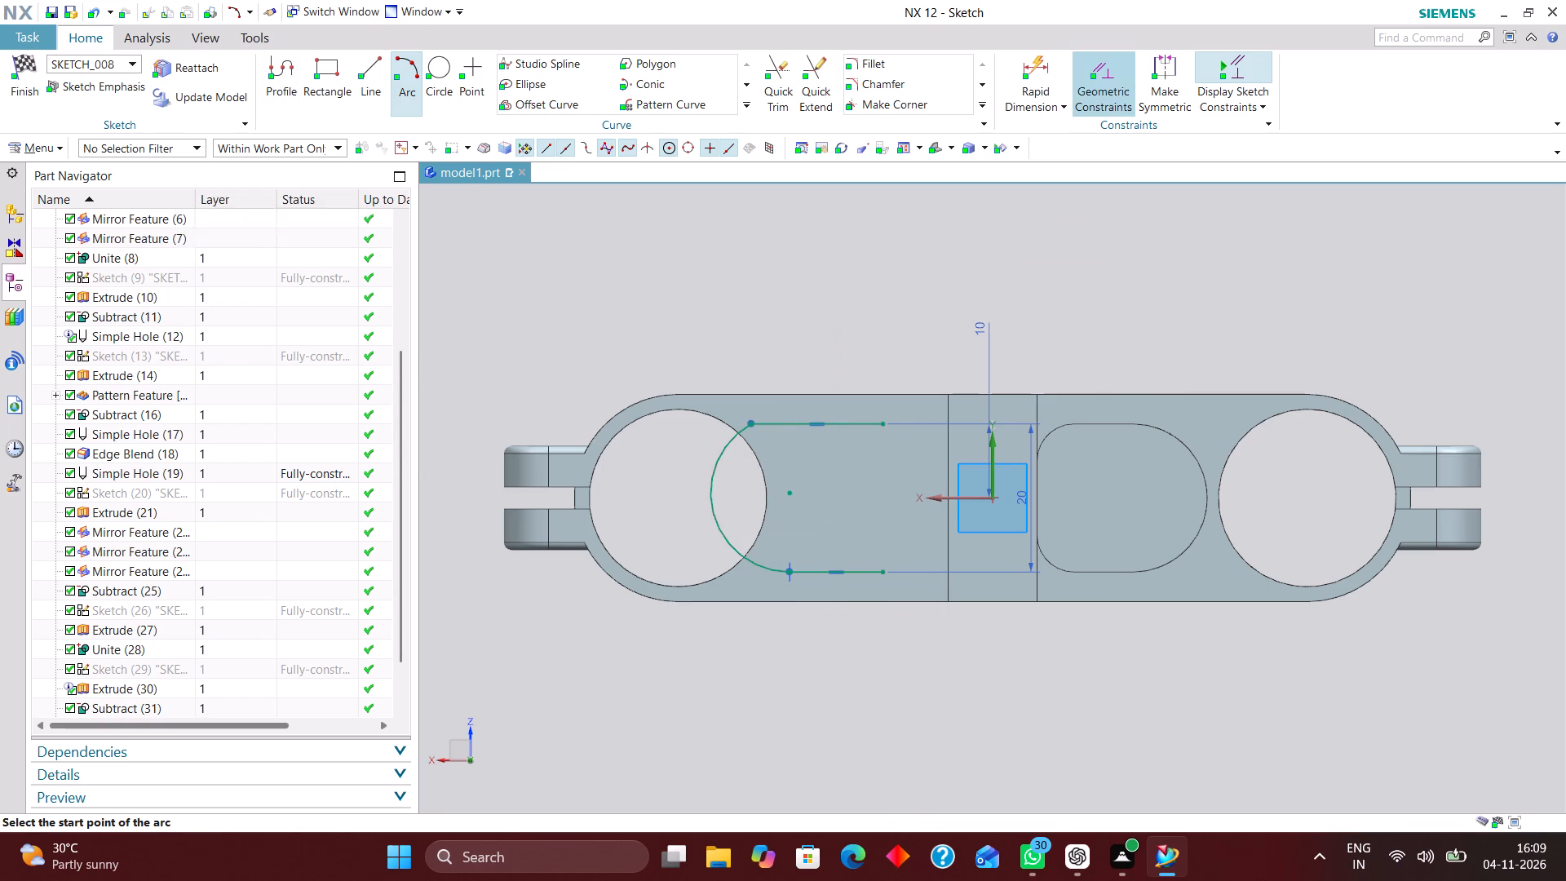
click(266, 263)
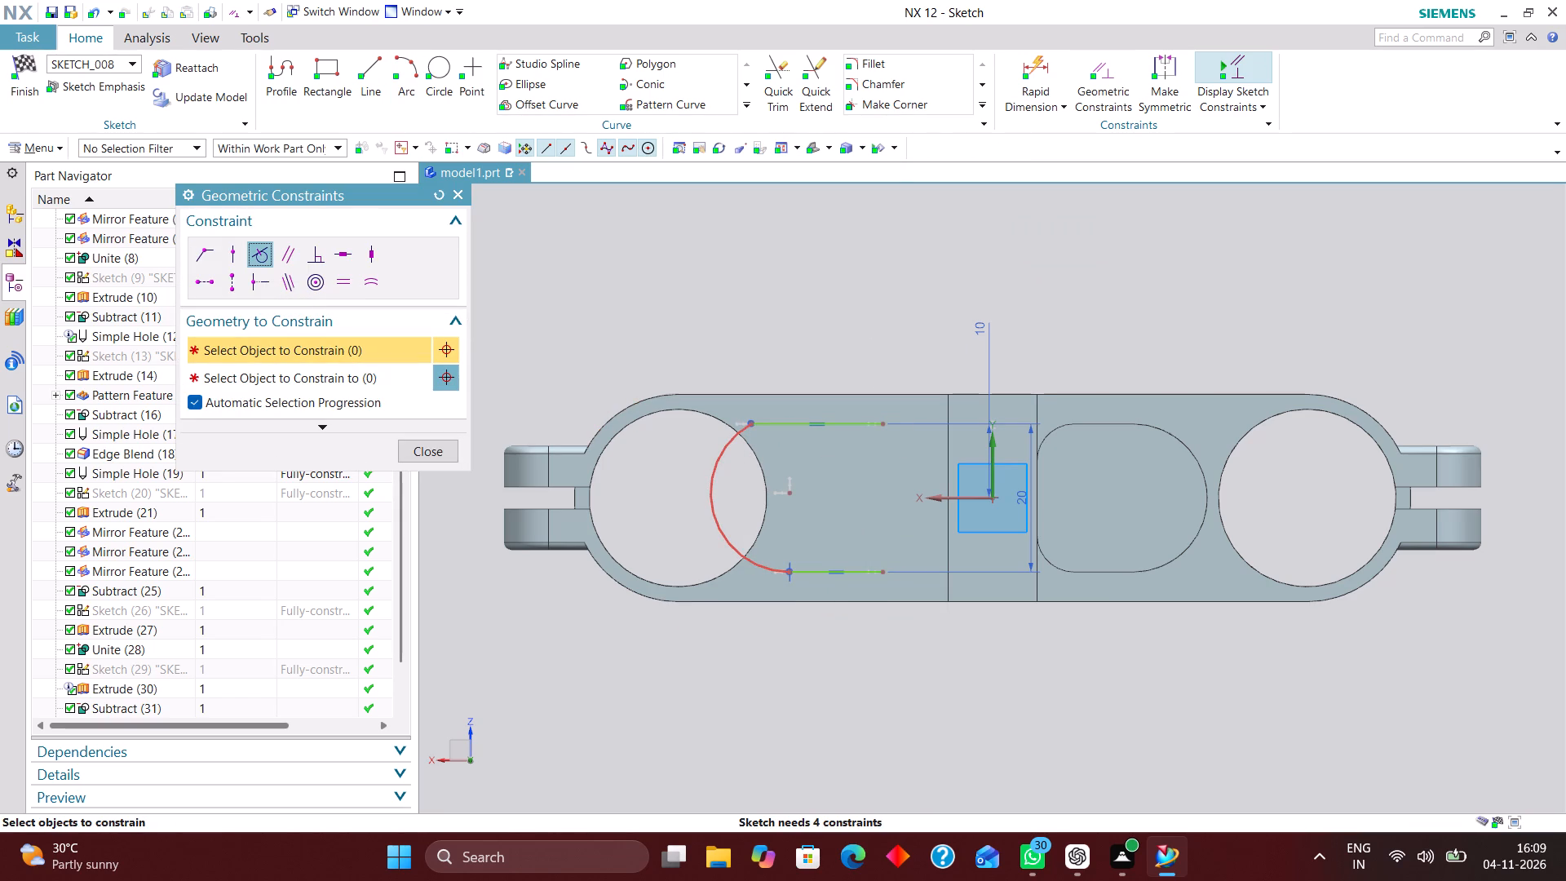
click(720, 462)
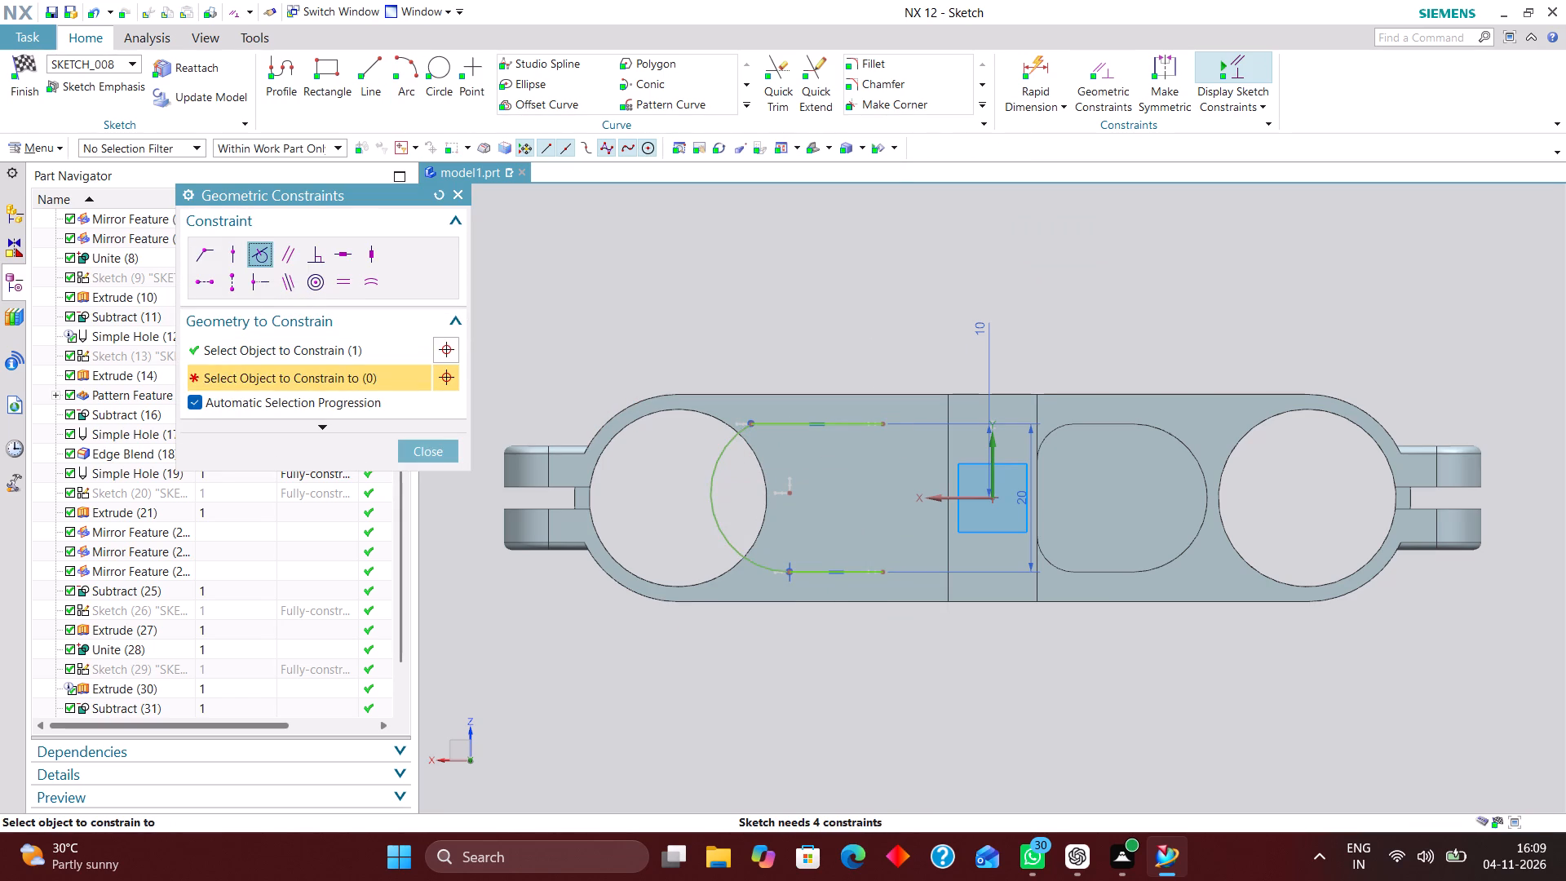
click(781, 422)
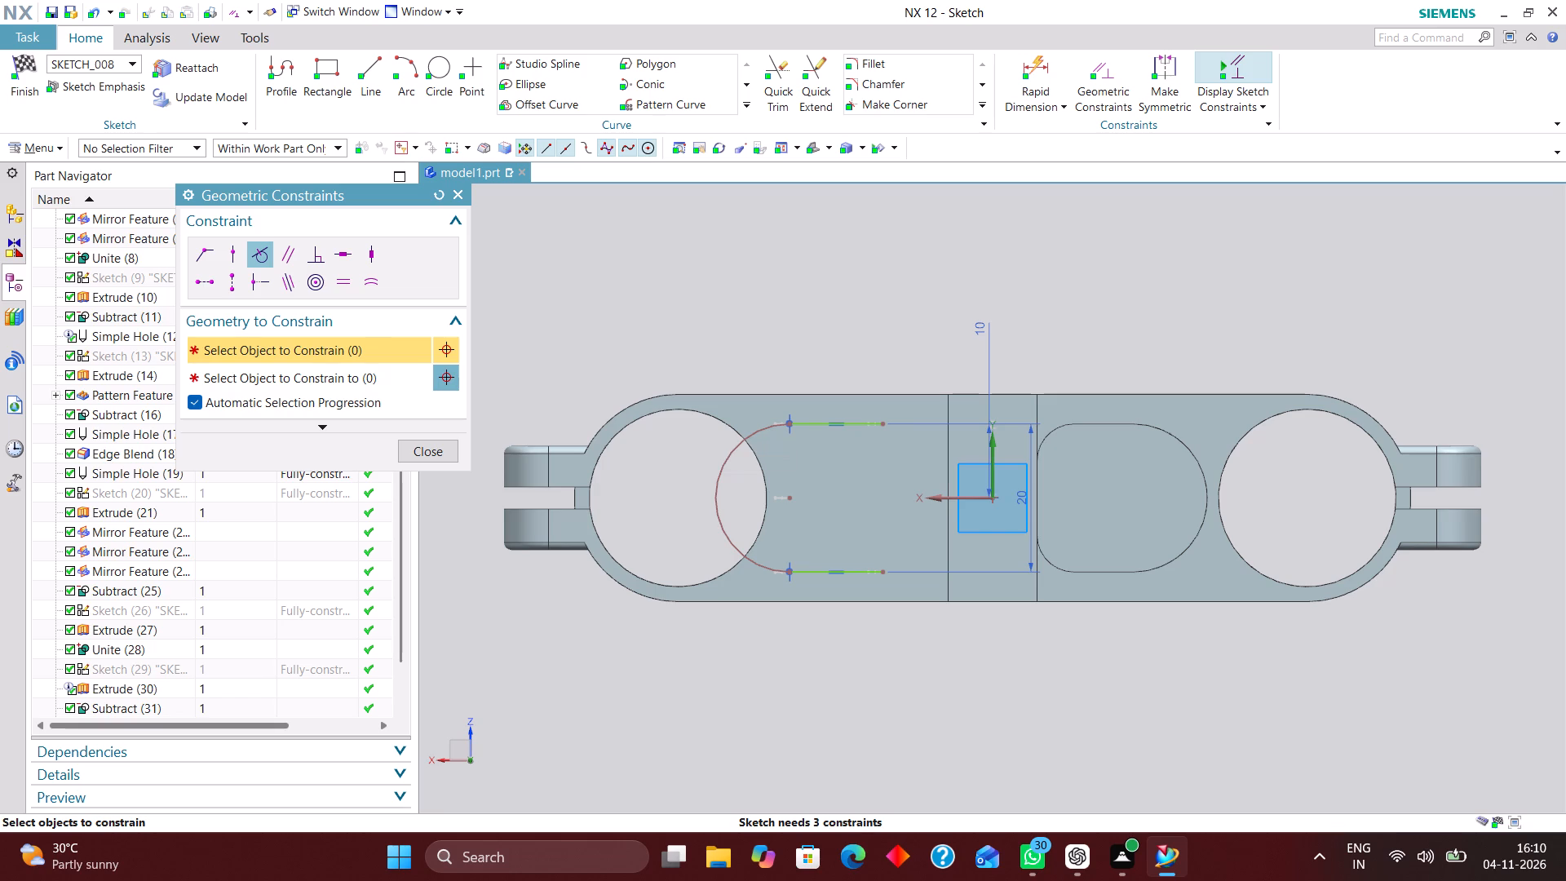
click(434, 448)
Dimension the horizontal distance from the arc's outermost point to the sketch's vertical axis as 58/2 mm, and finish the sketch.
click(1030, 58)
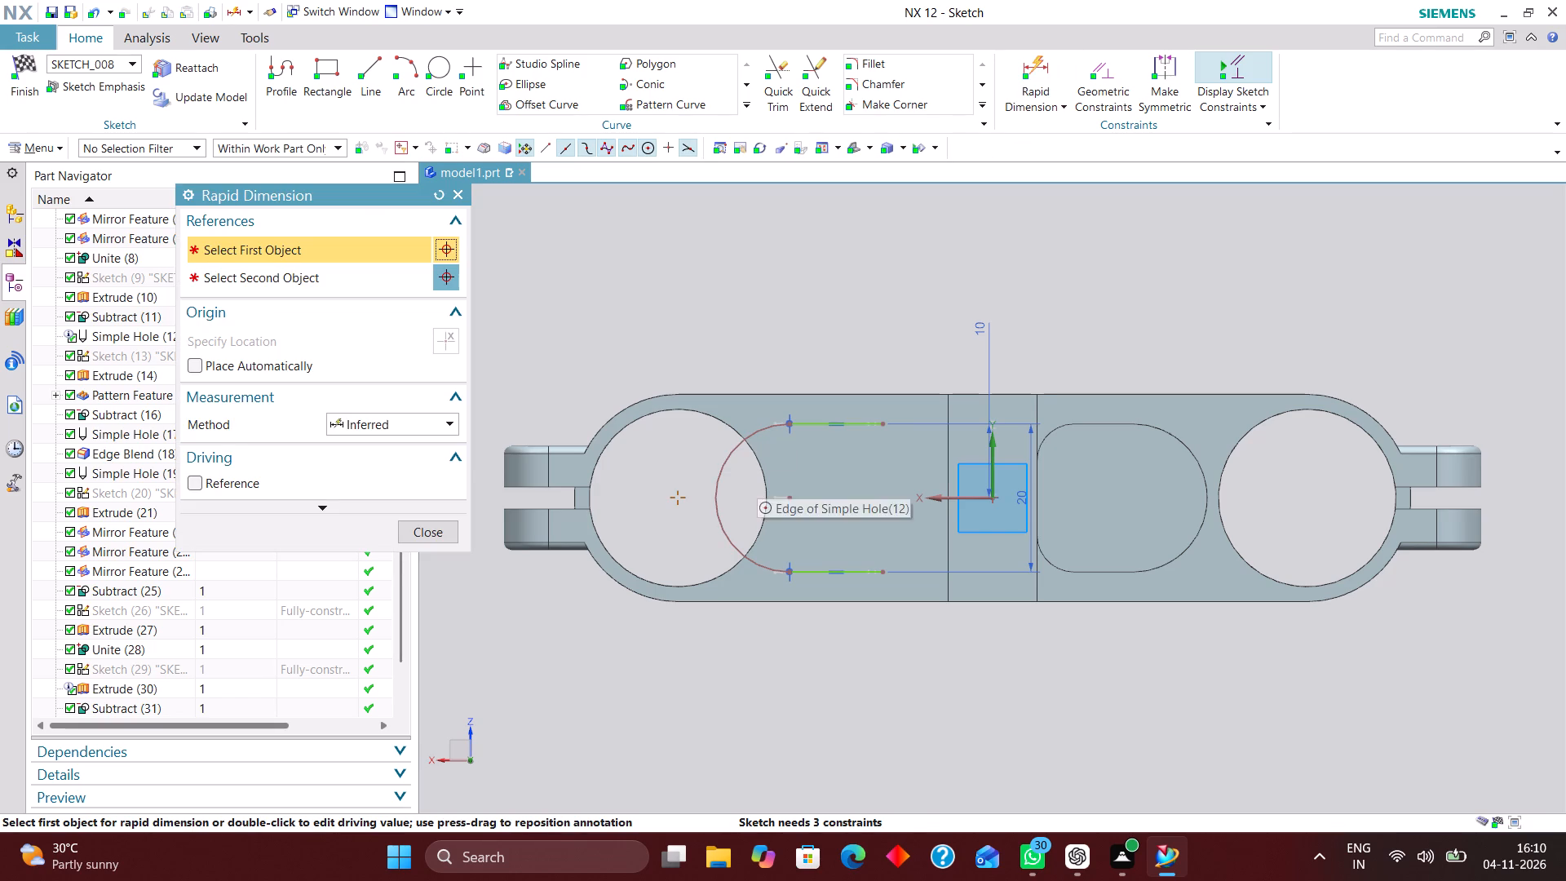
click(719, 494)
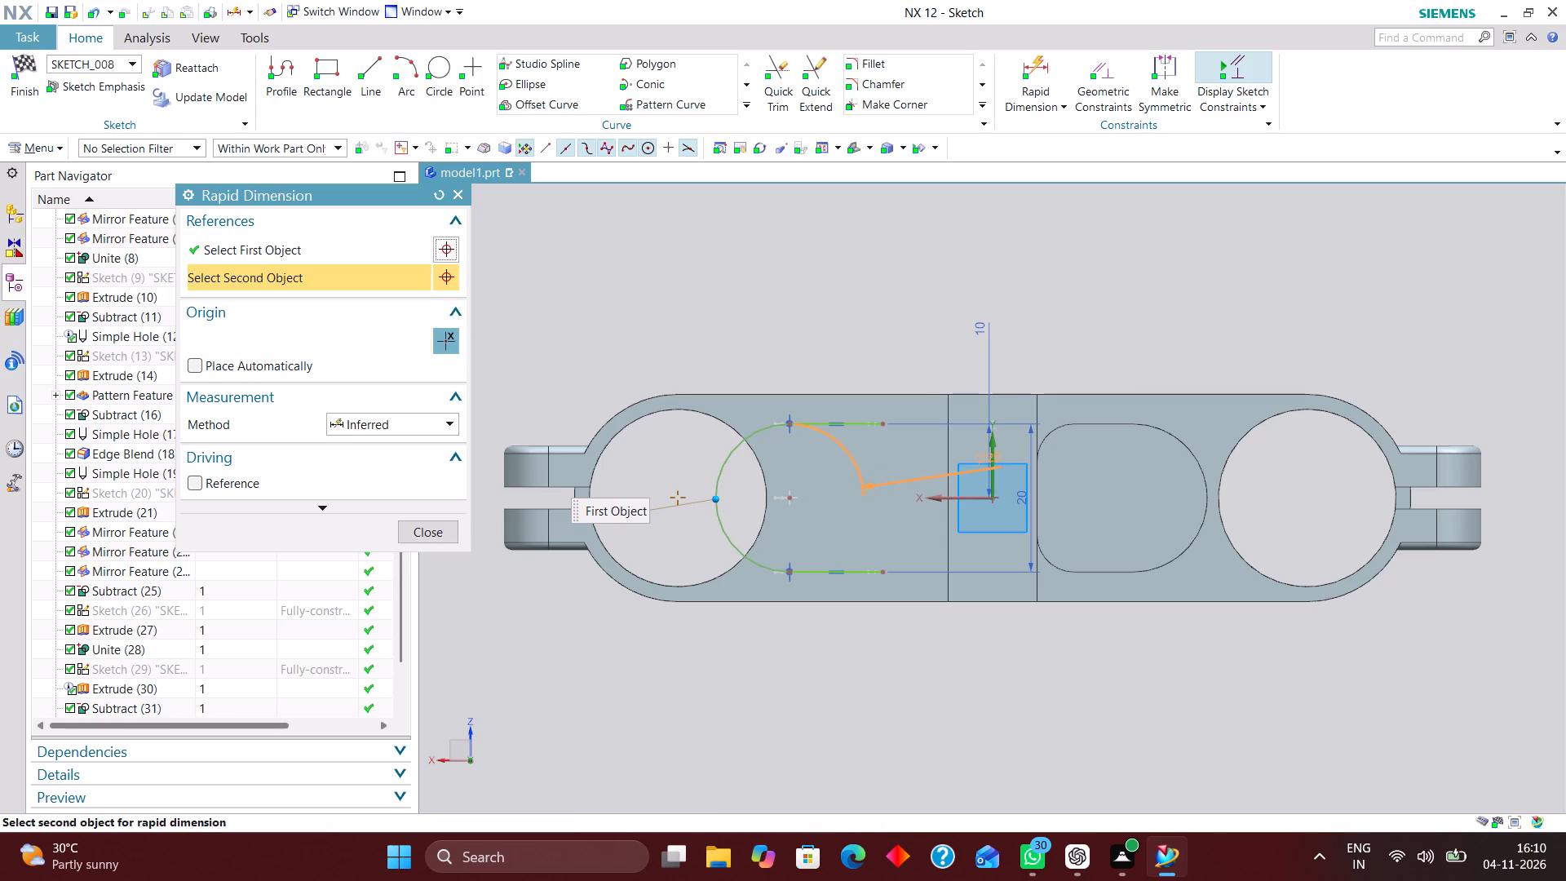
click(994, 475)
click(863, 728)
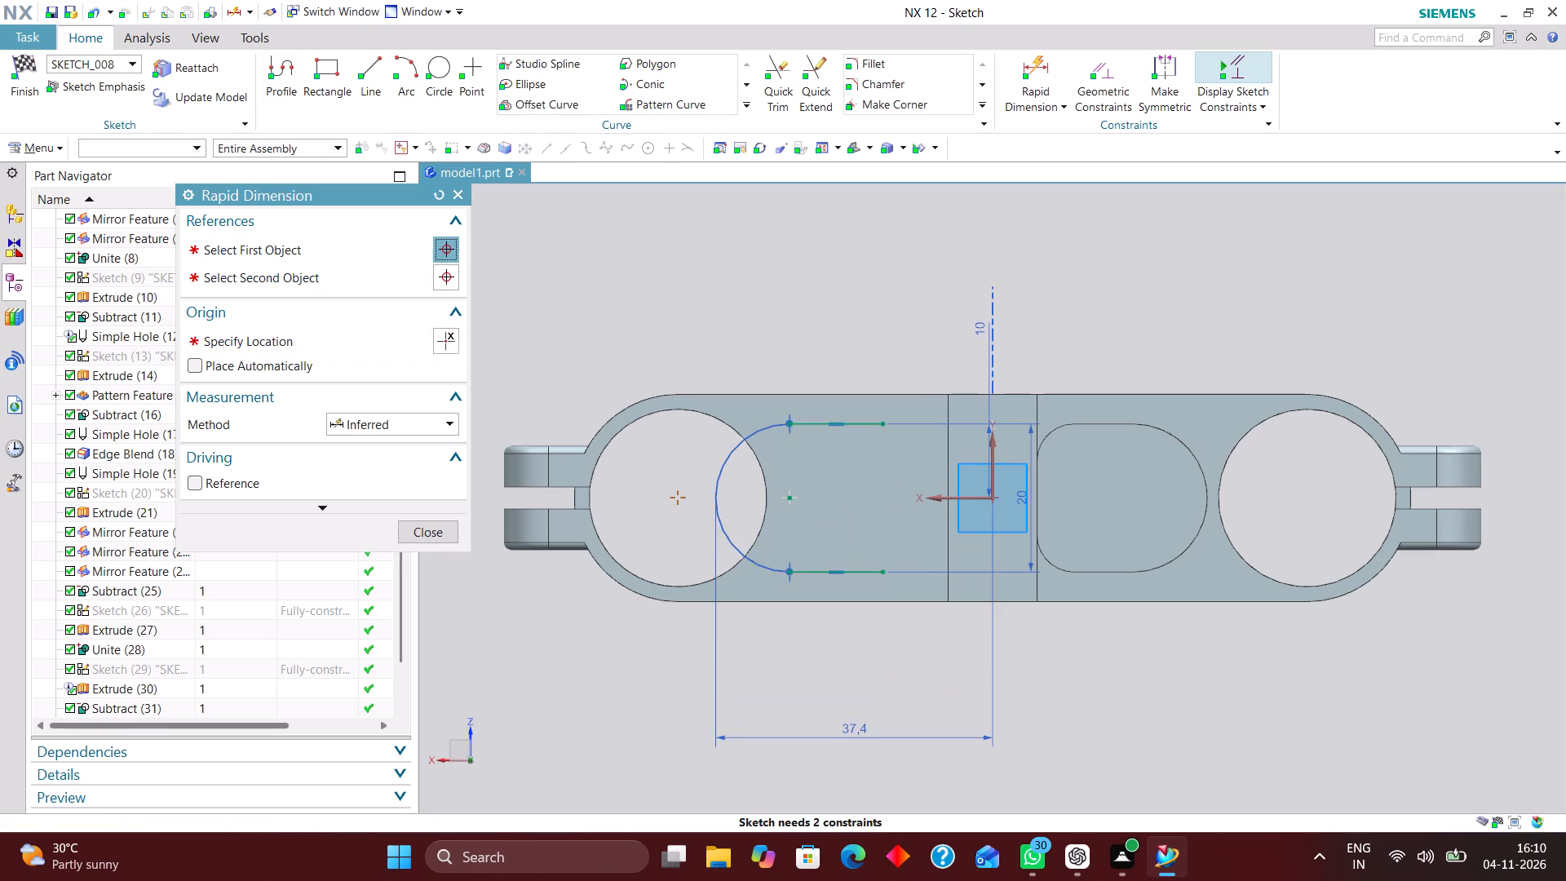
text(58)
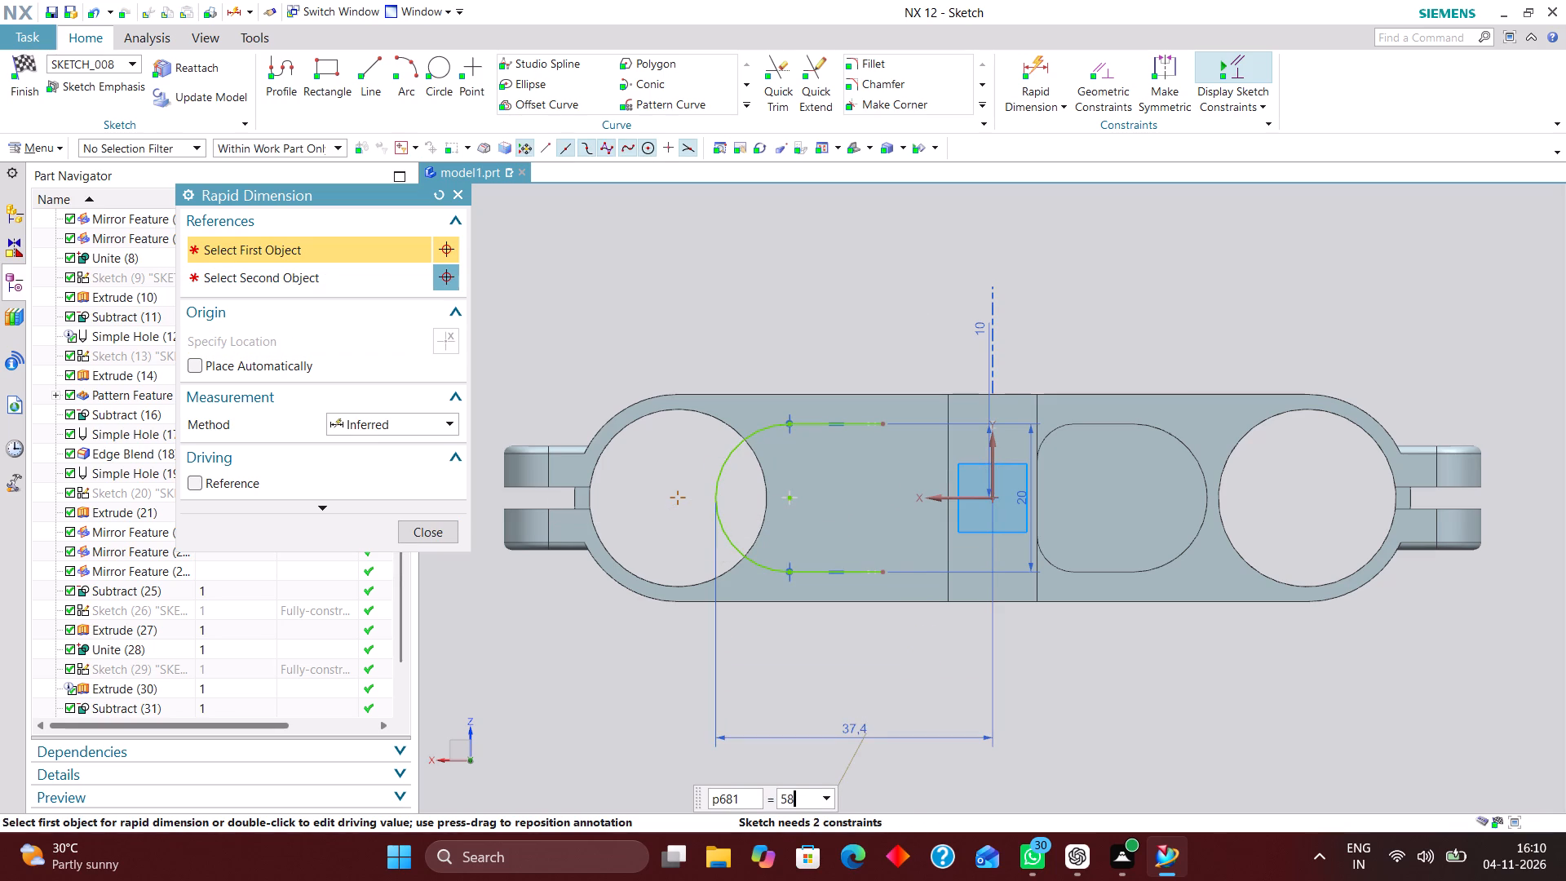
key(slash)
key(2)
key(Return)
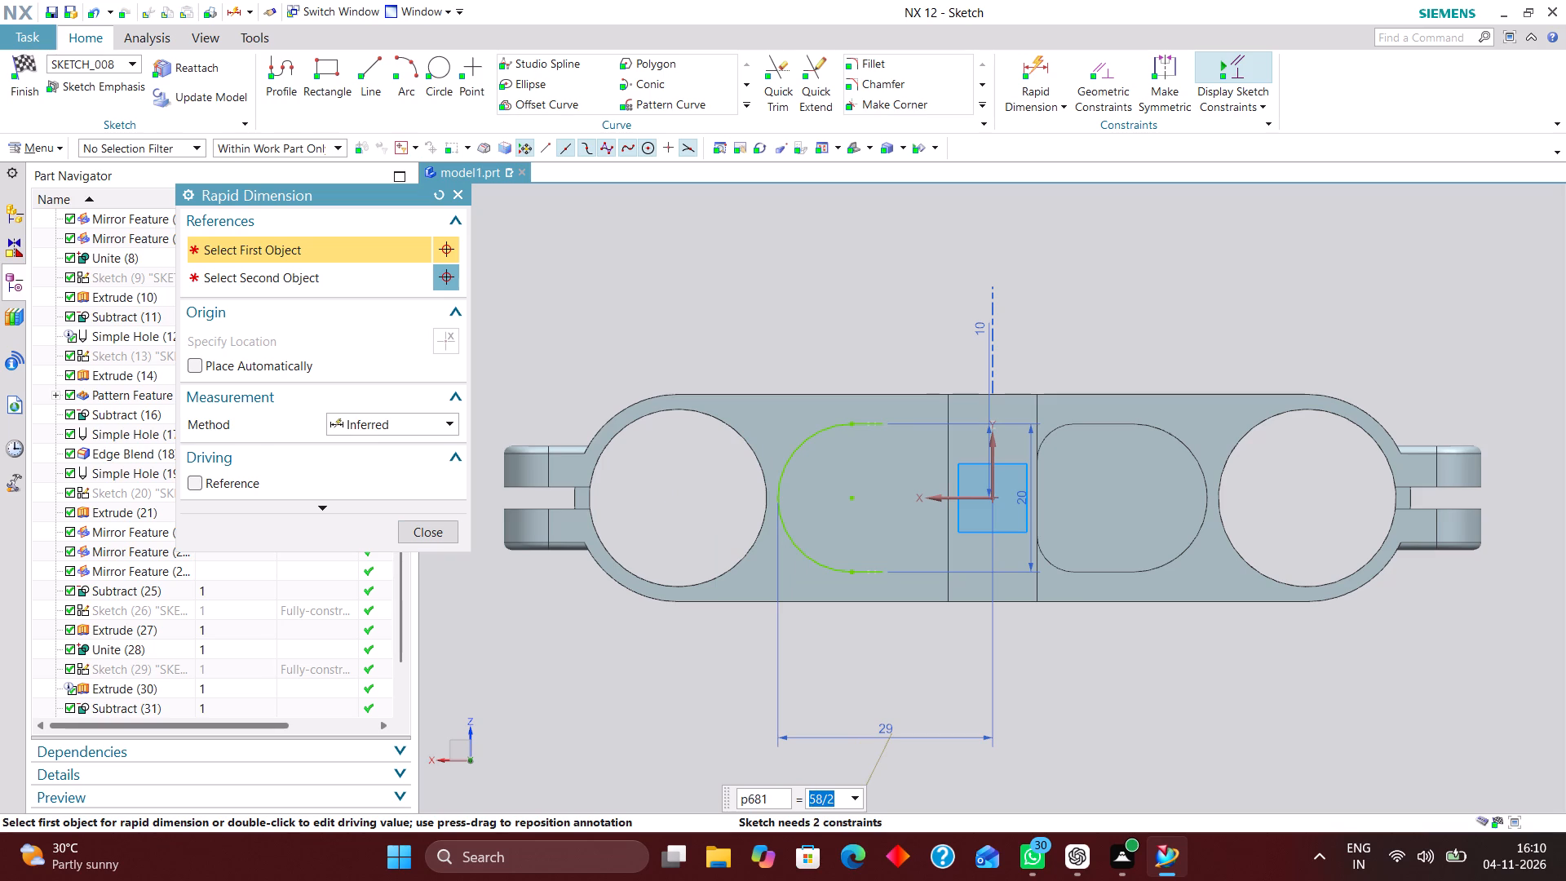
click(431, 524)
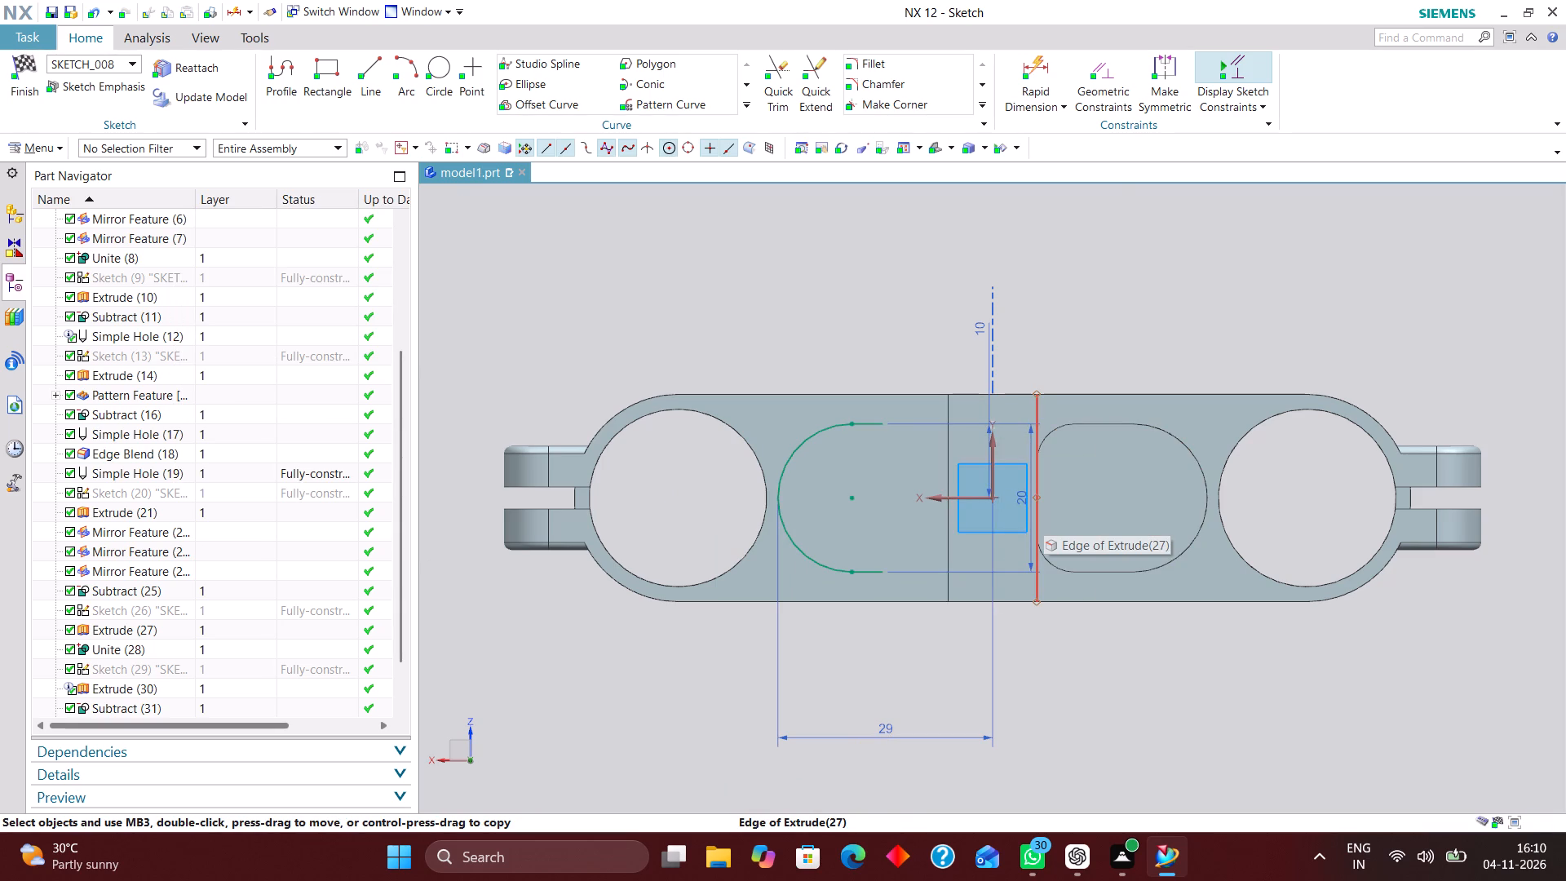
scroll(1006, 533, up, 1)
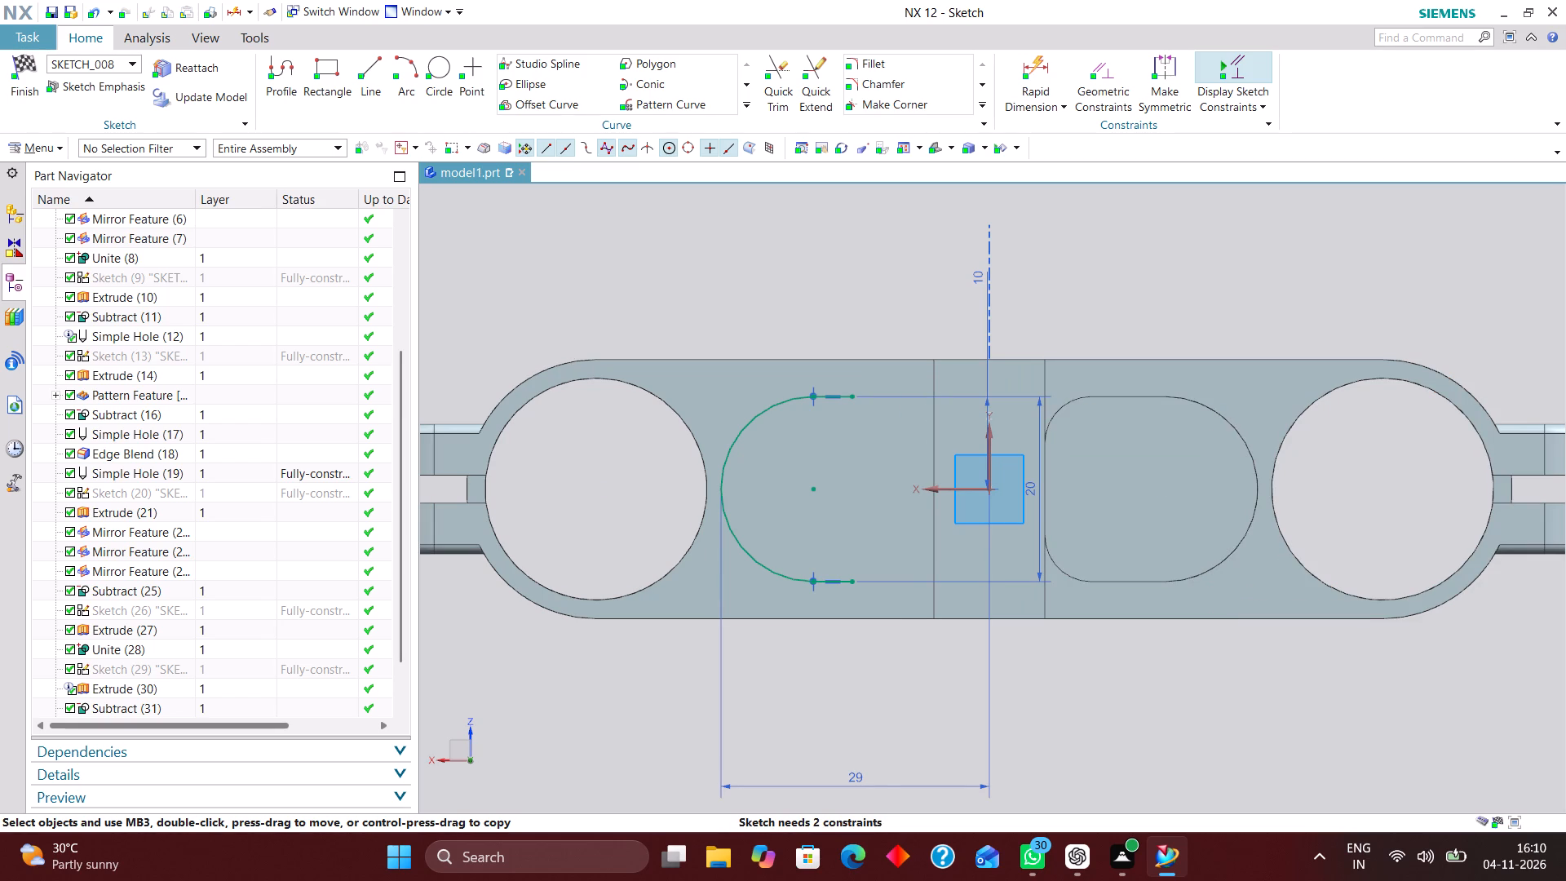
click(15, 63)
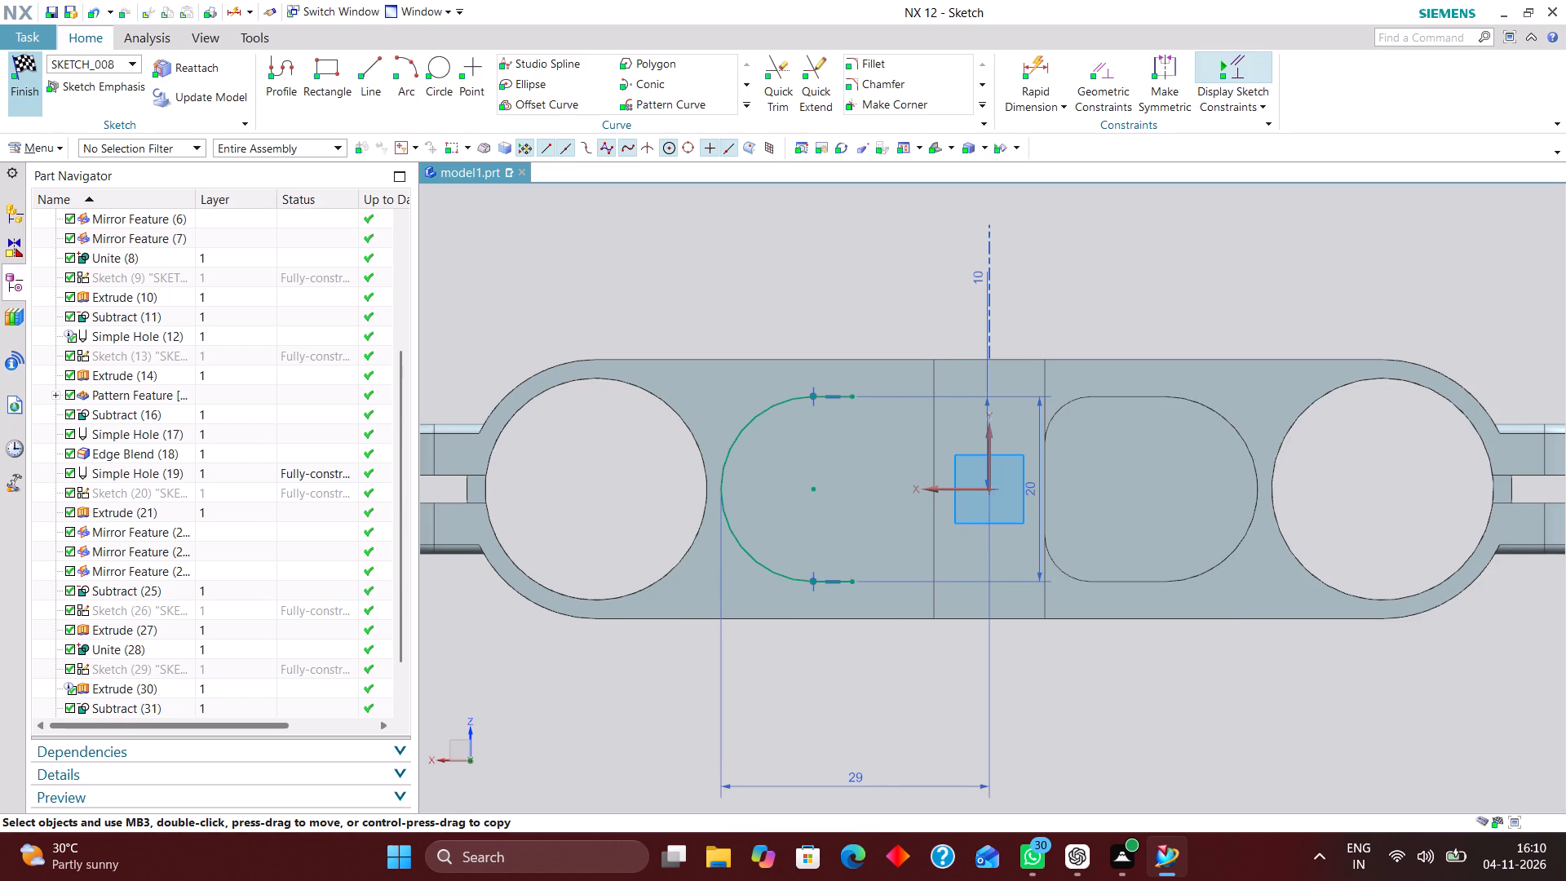
Delete the new sketch of the two lines and arc, Sketch (33), from the model history.
scroll(242, 408, down, 5)
click(246, 691)
right_click(246, 691)
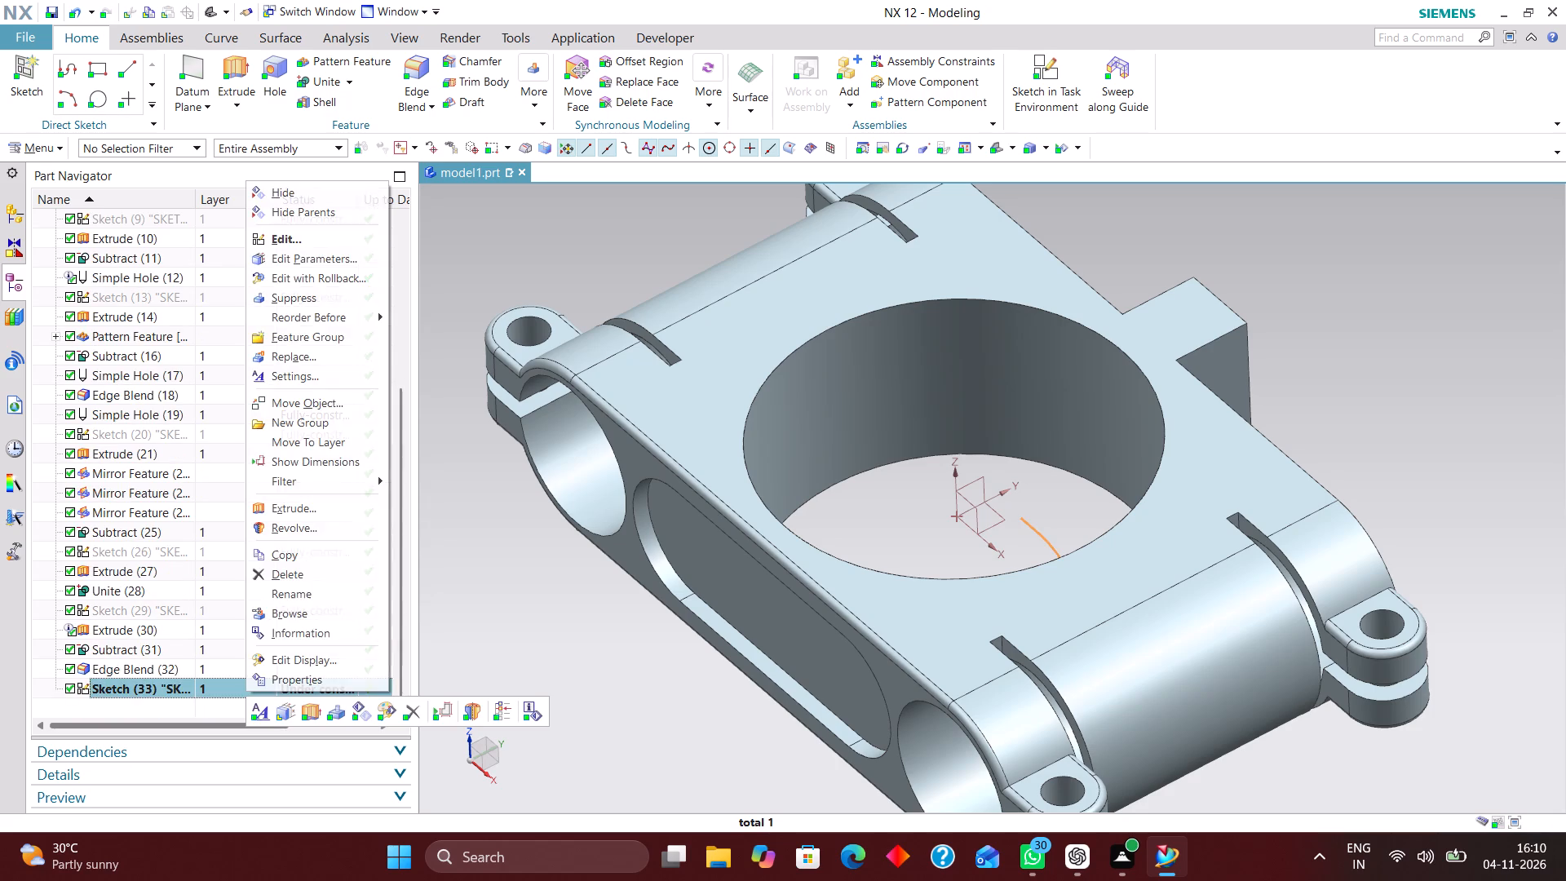
click(414, 710)
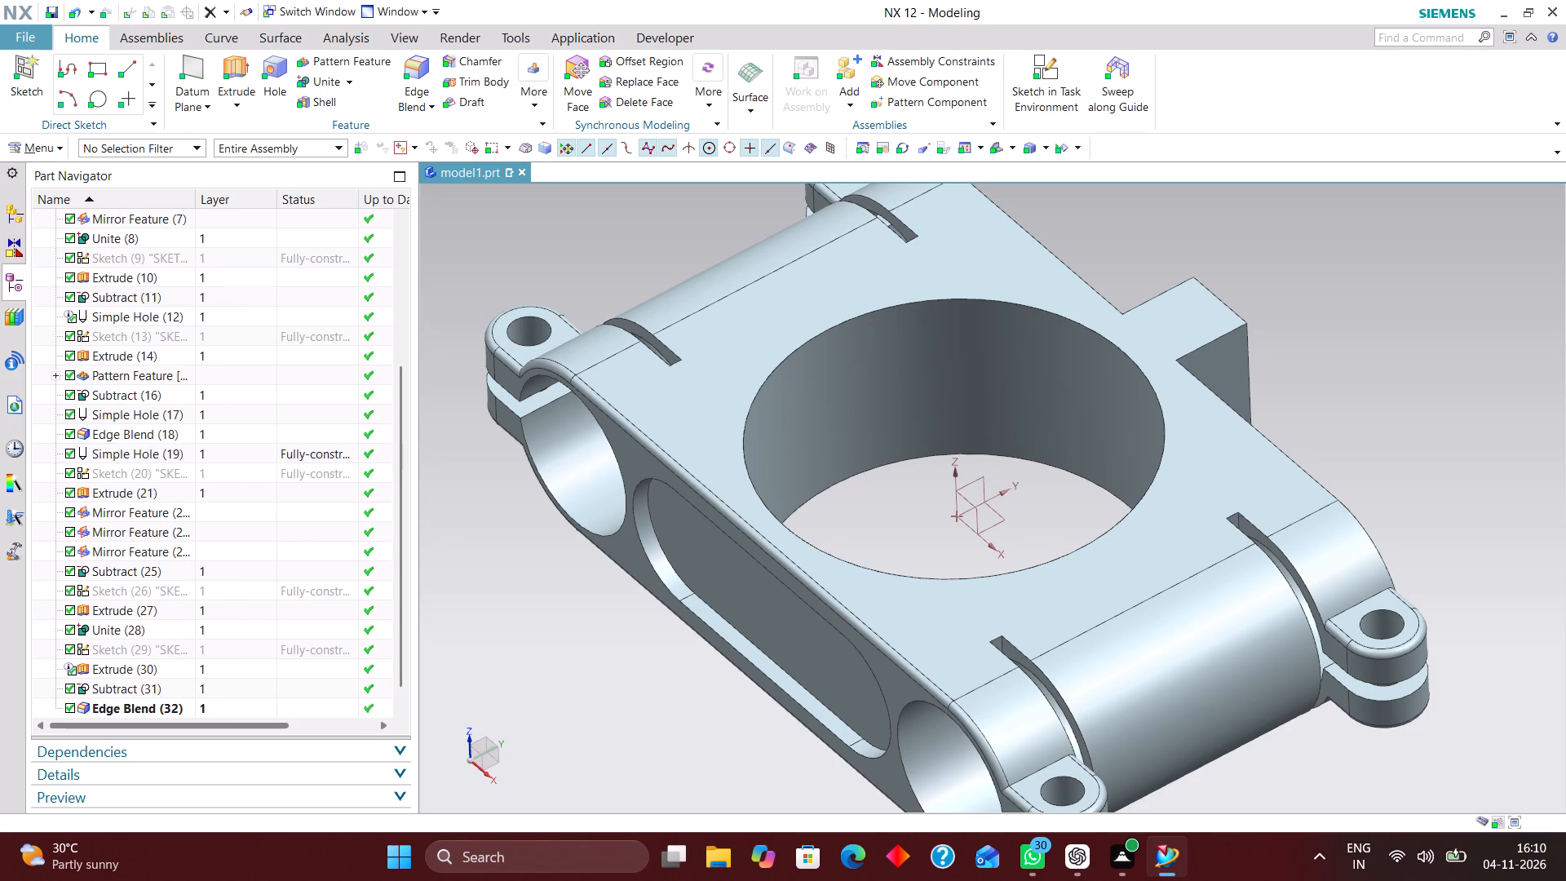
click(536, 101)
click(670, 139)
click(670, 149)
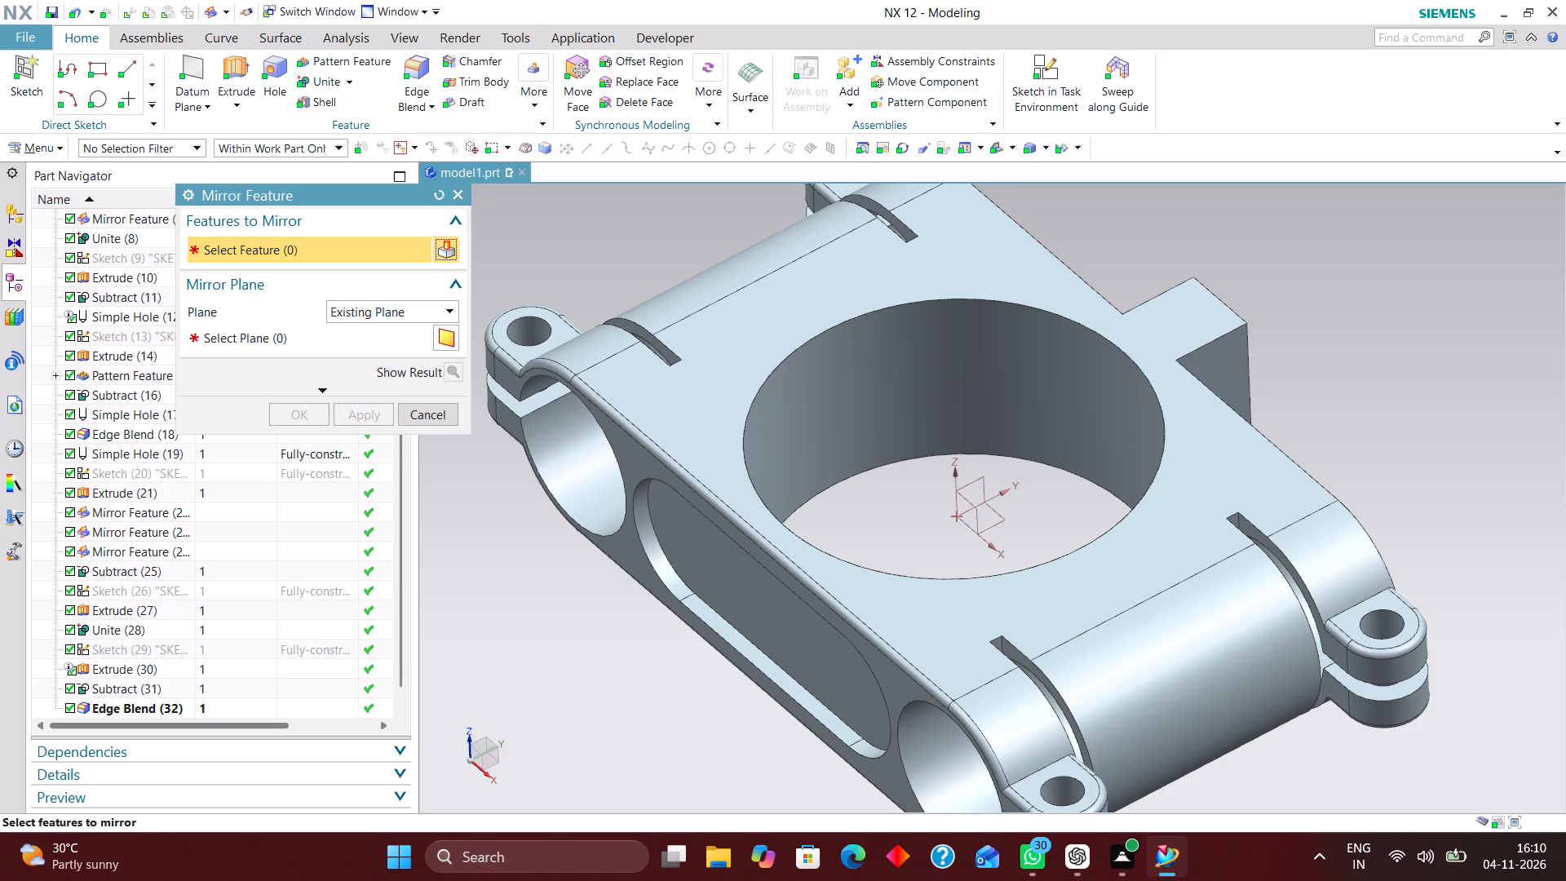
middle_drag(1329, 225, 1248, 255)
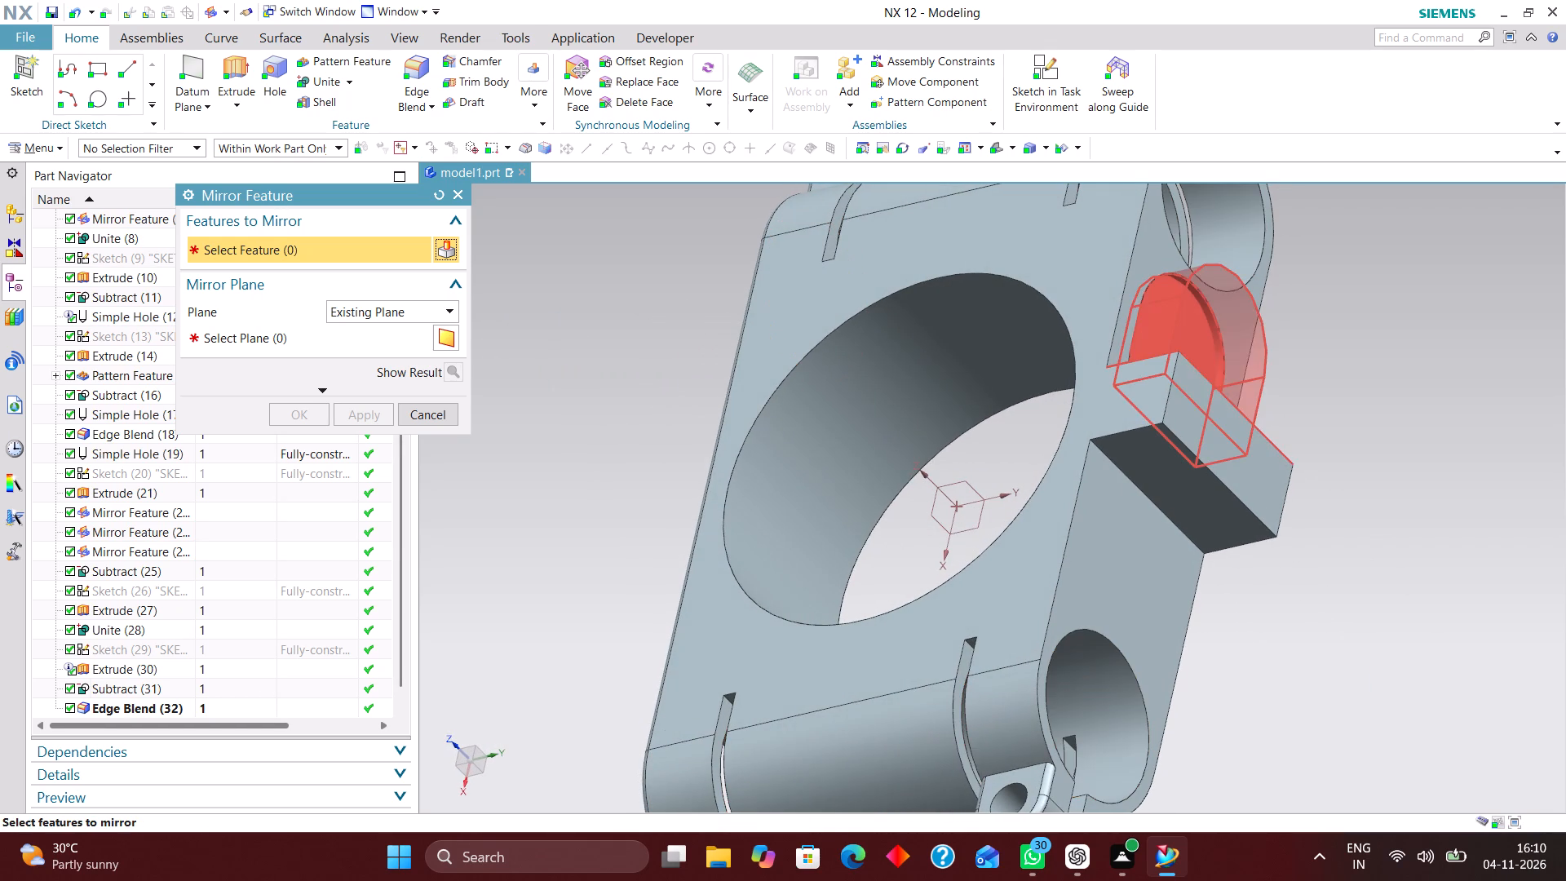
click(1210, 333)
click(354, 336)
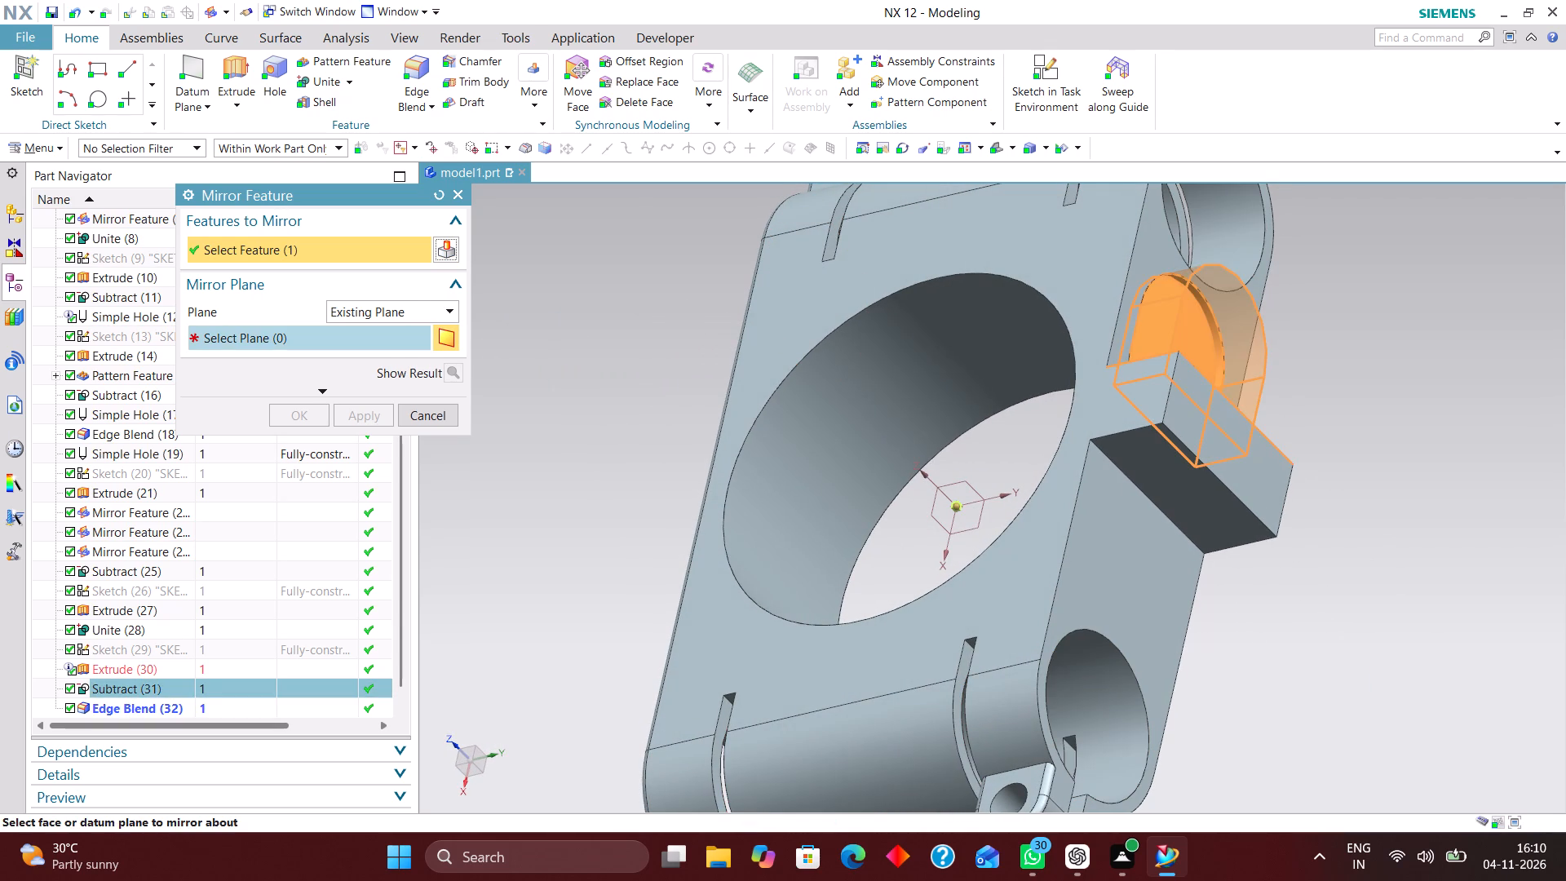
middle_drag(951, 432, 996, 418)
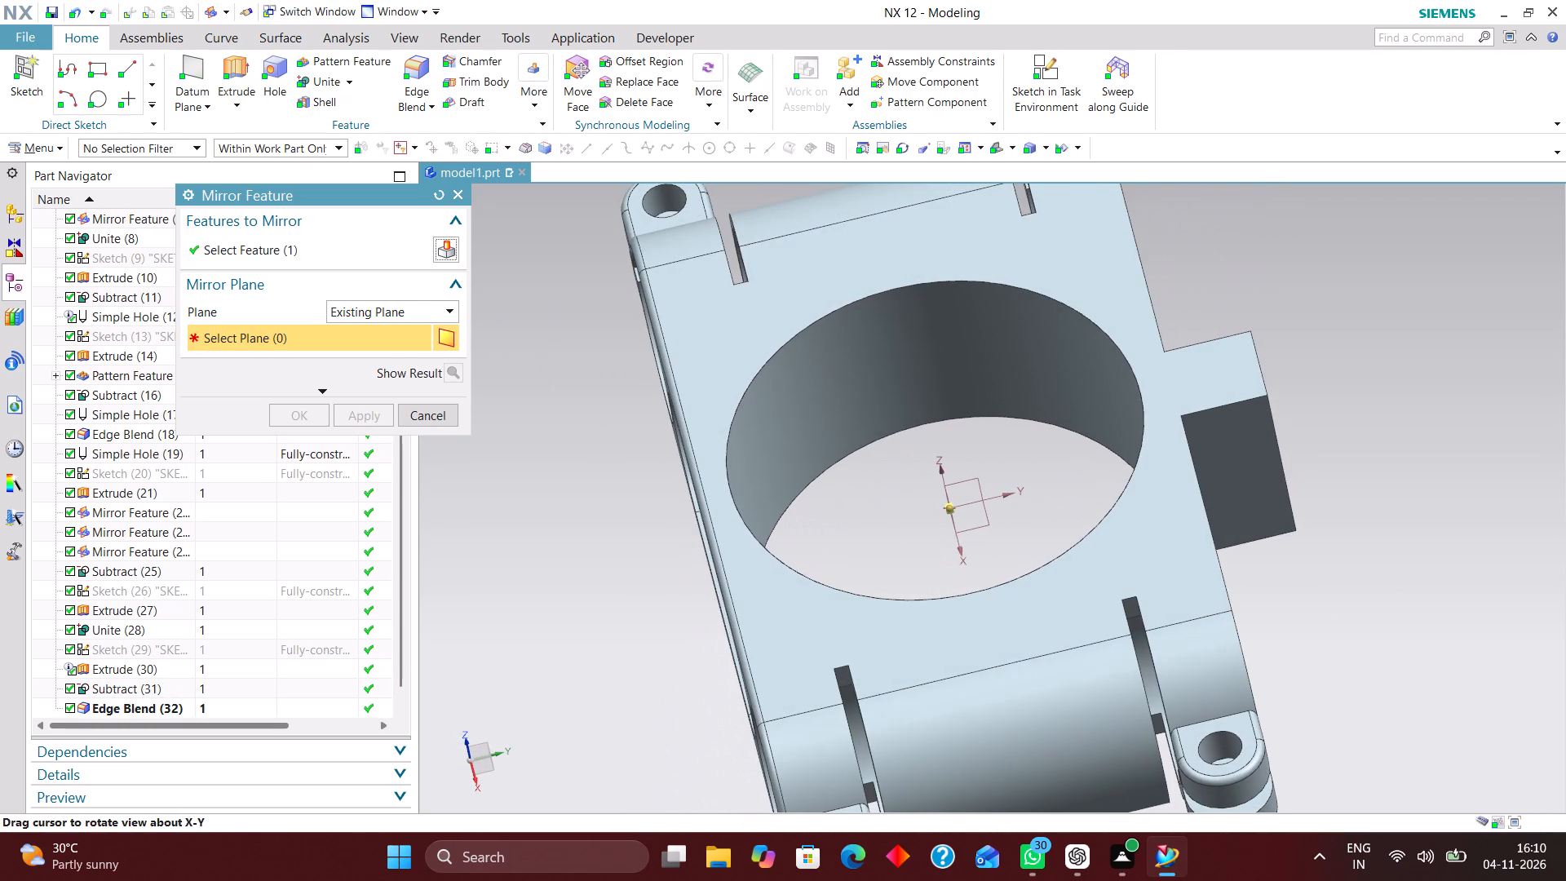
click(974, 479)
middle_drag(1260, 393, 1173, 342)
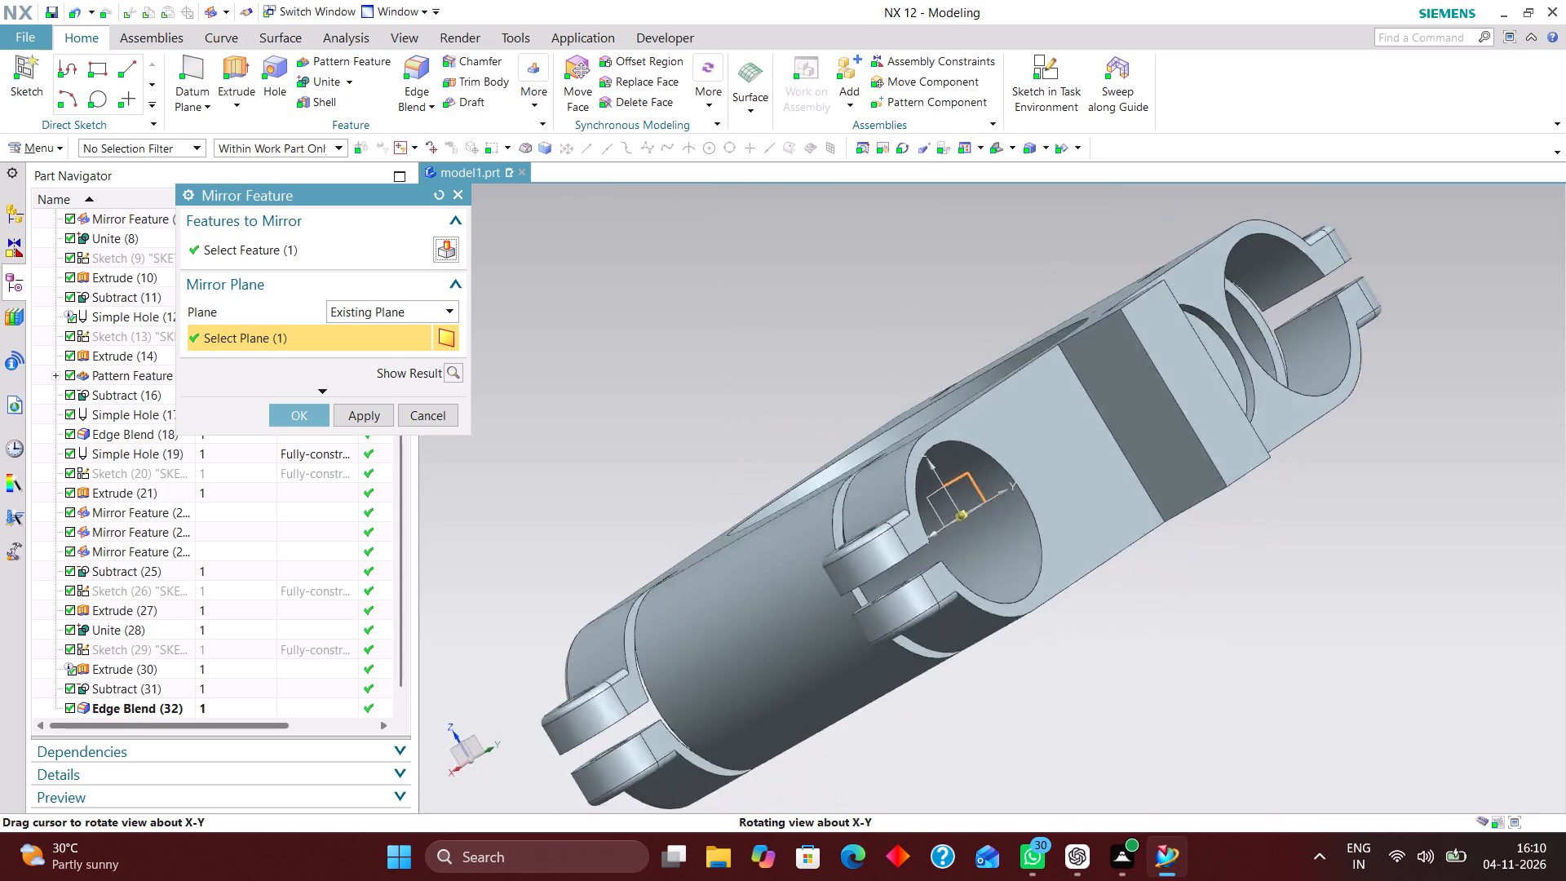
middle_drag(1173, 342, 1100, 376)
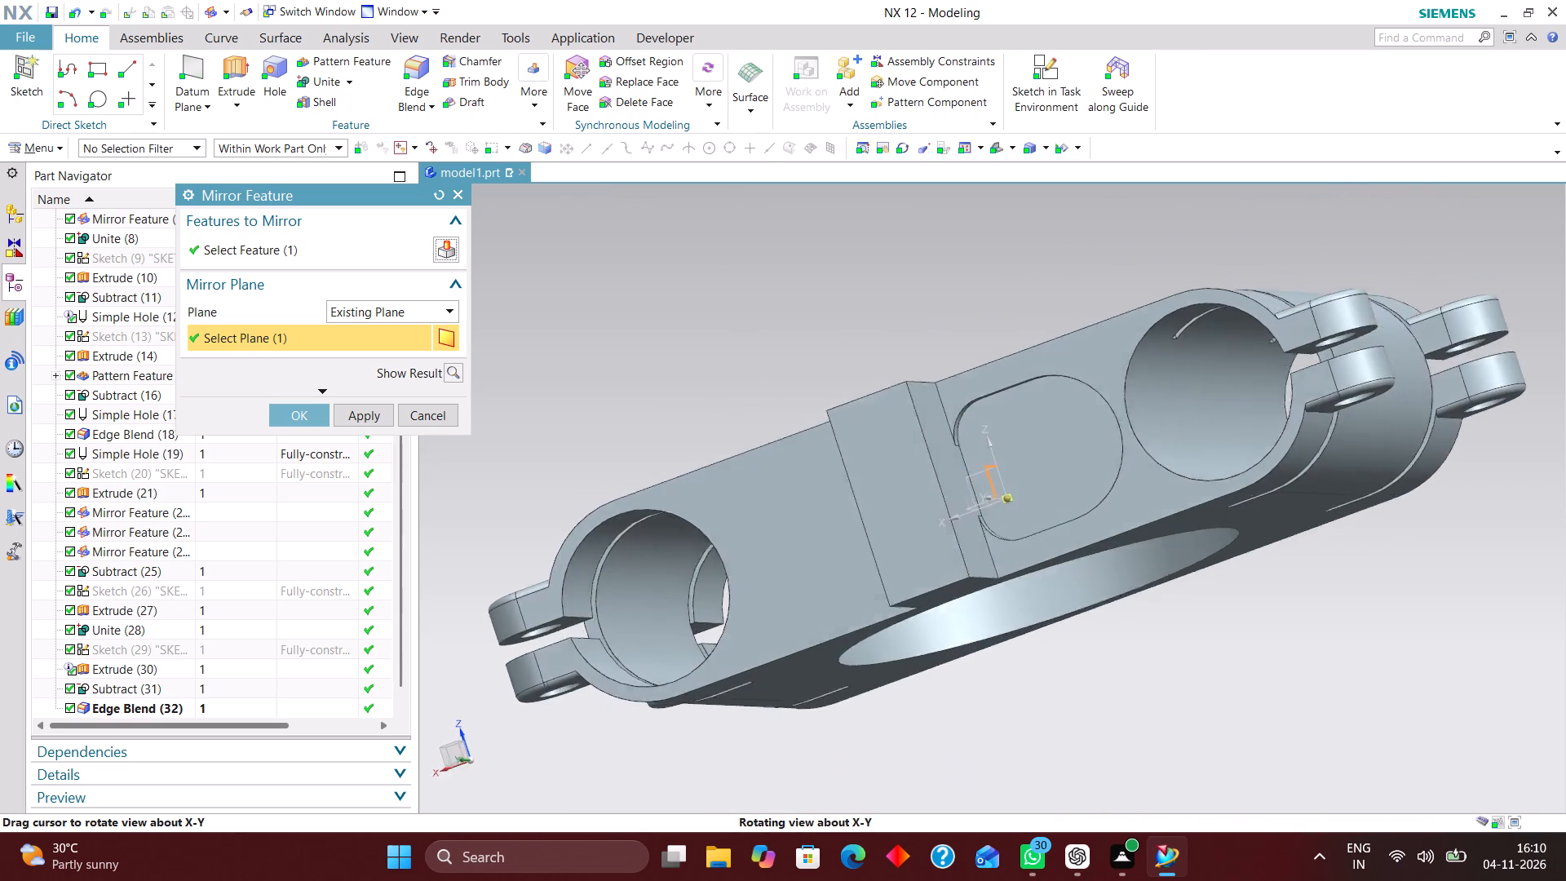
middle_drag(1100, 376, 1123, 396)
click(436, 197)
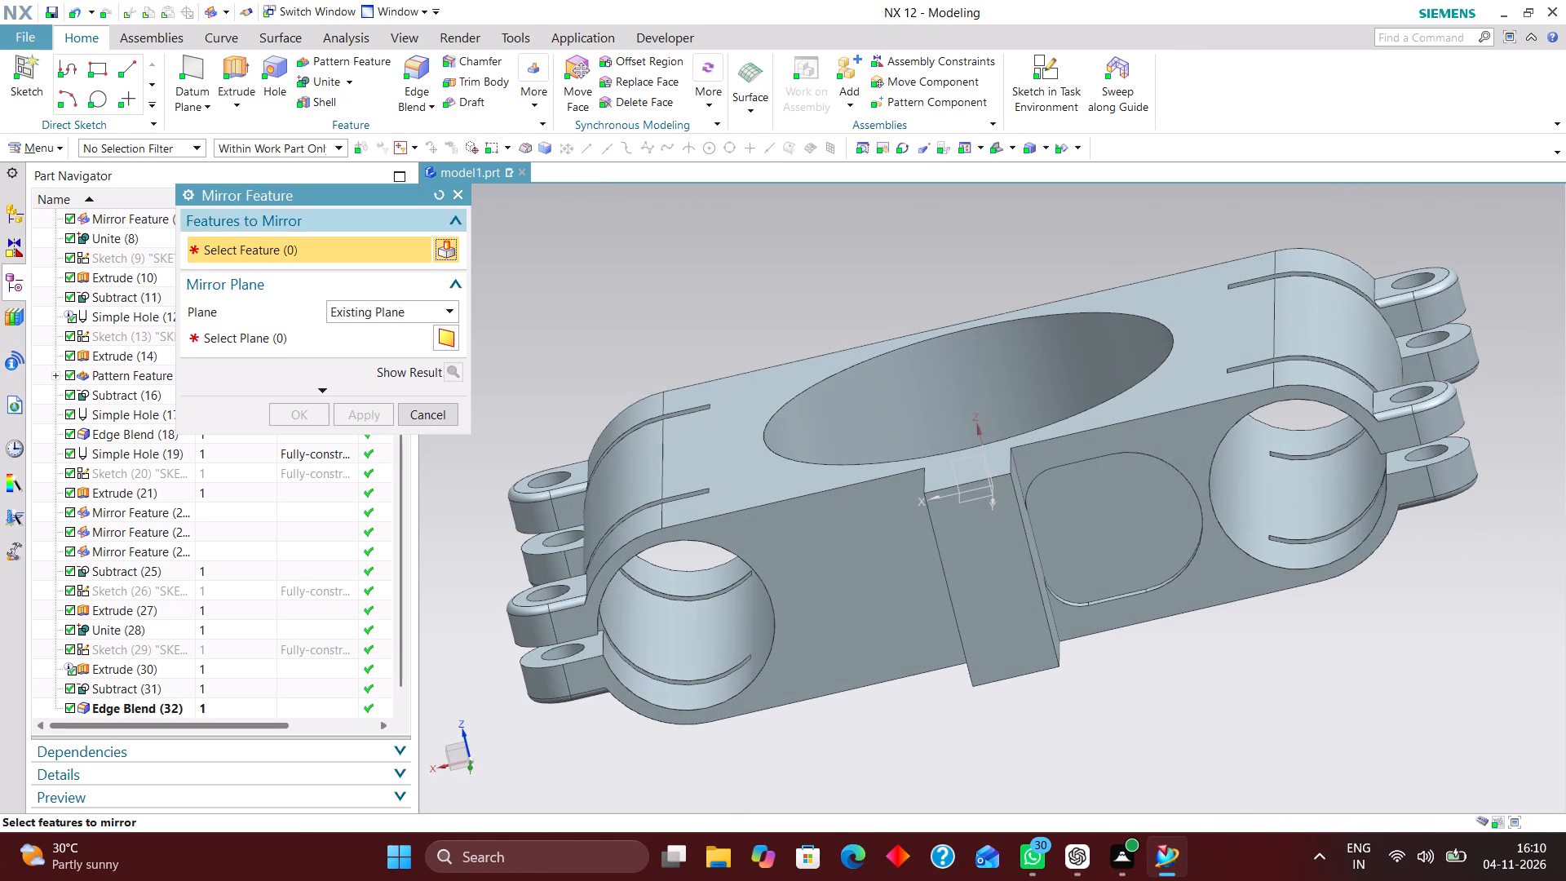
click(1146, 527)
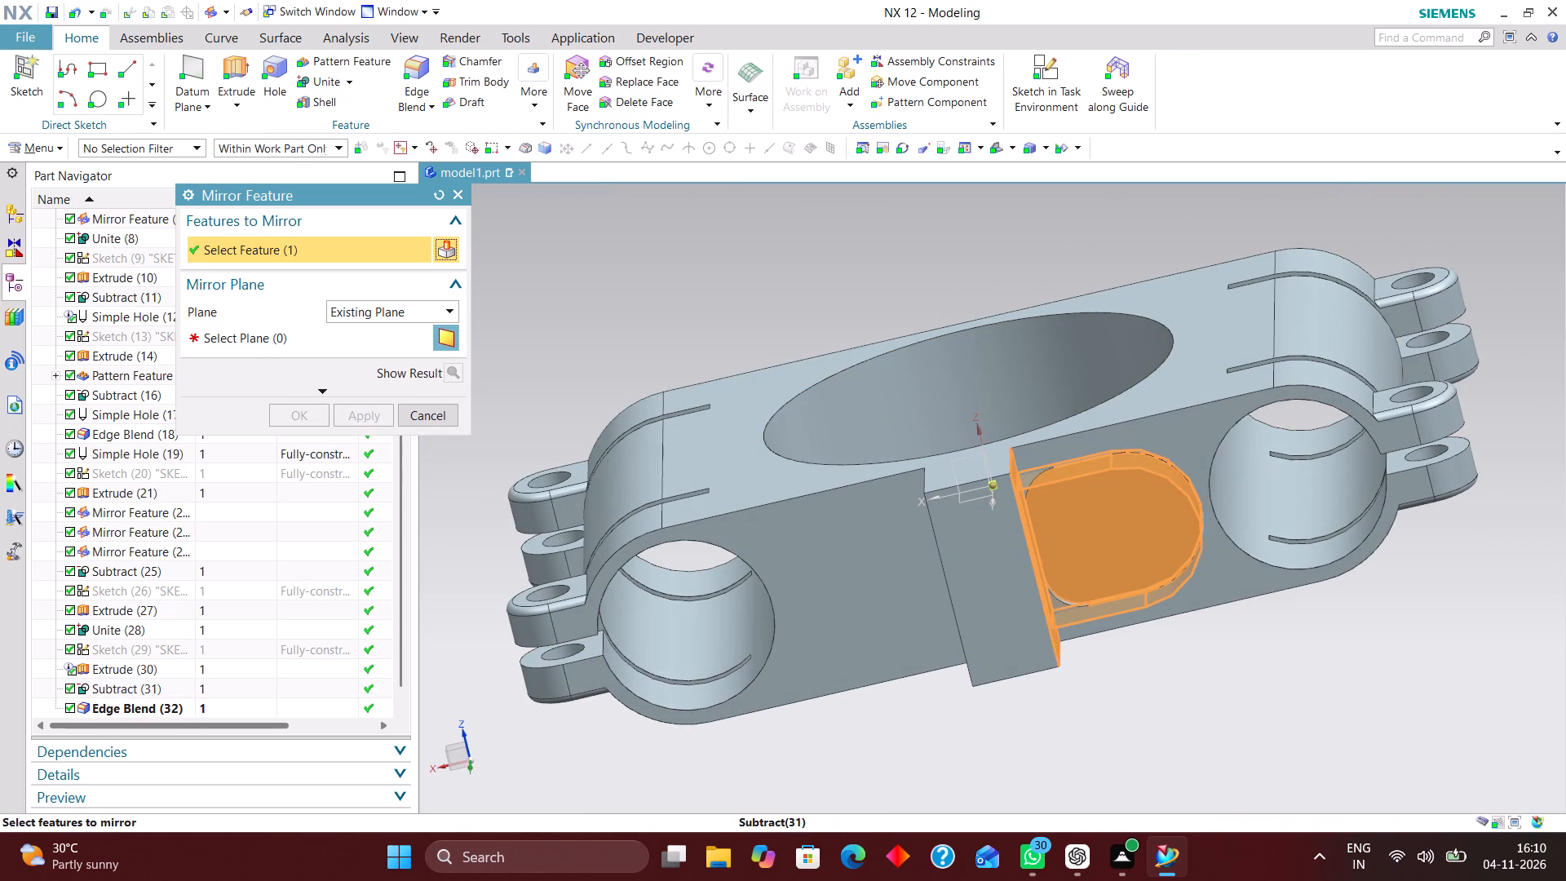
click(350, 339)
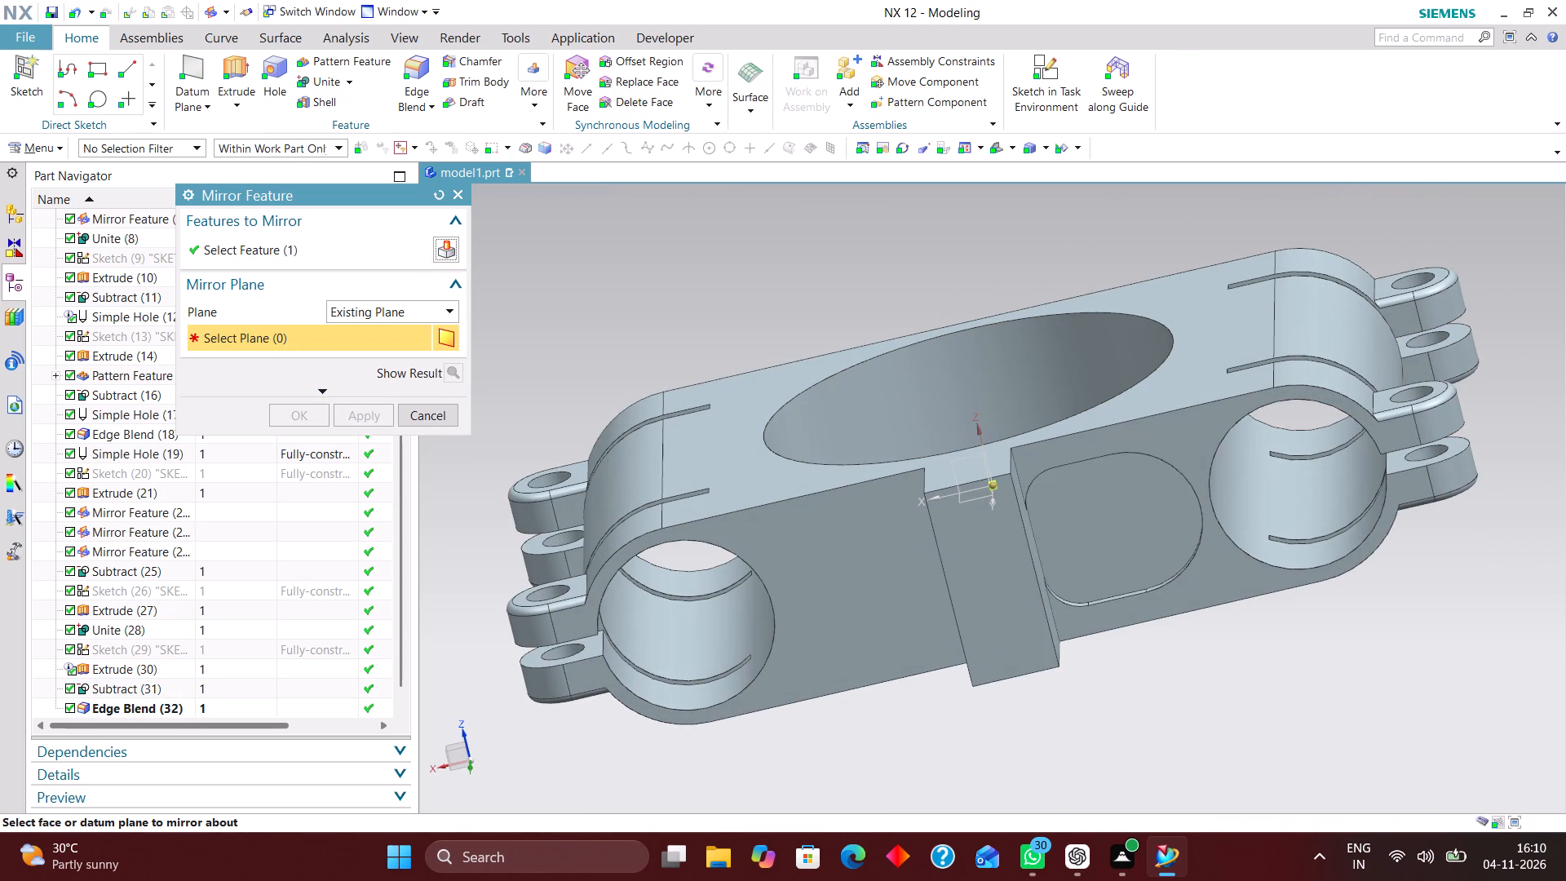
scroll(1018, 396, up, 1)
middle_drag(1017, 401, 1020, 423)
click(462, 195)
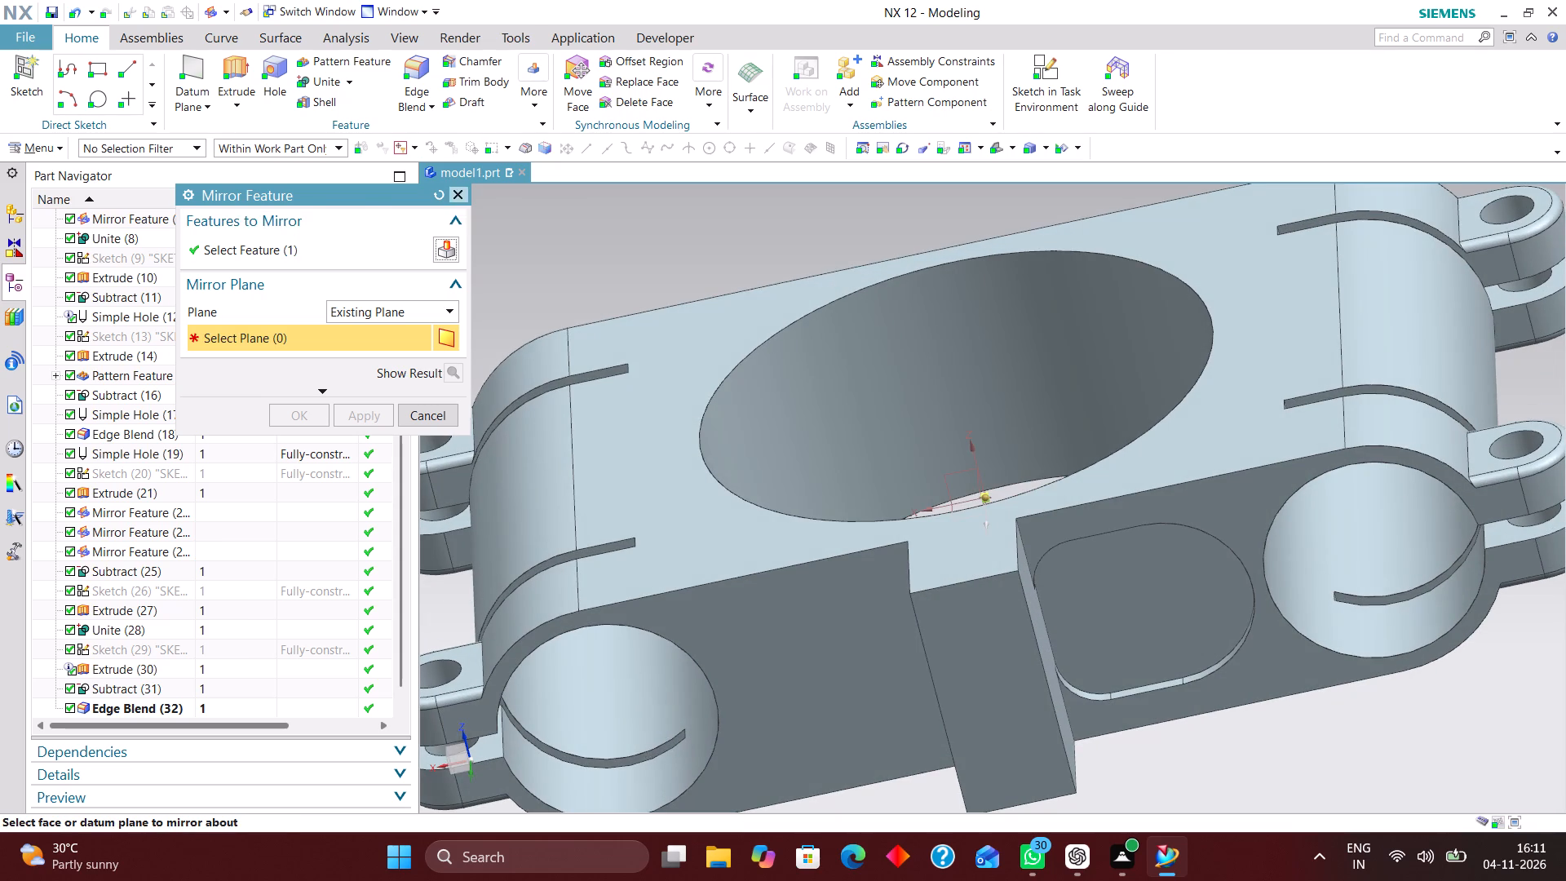
Roll the feature history back before the edge blend and subtract, making the pocket's Extrude (30) the current feature.
scroll(231, 591, down, 5)
click(154, 673)
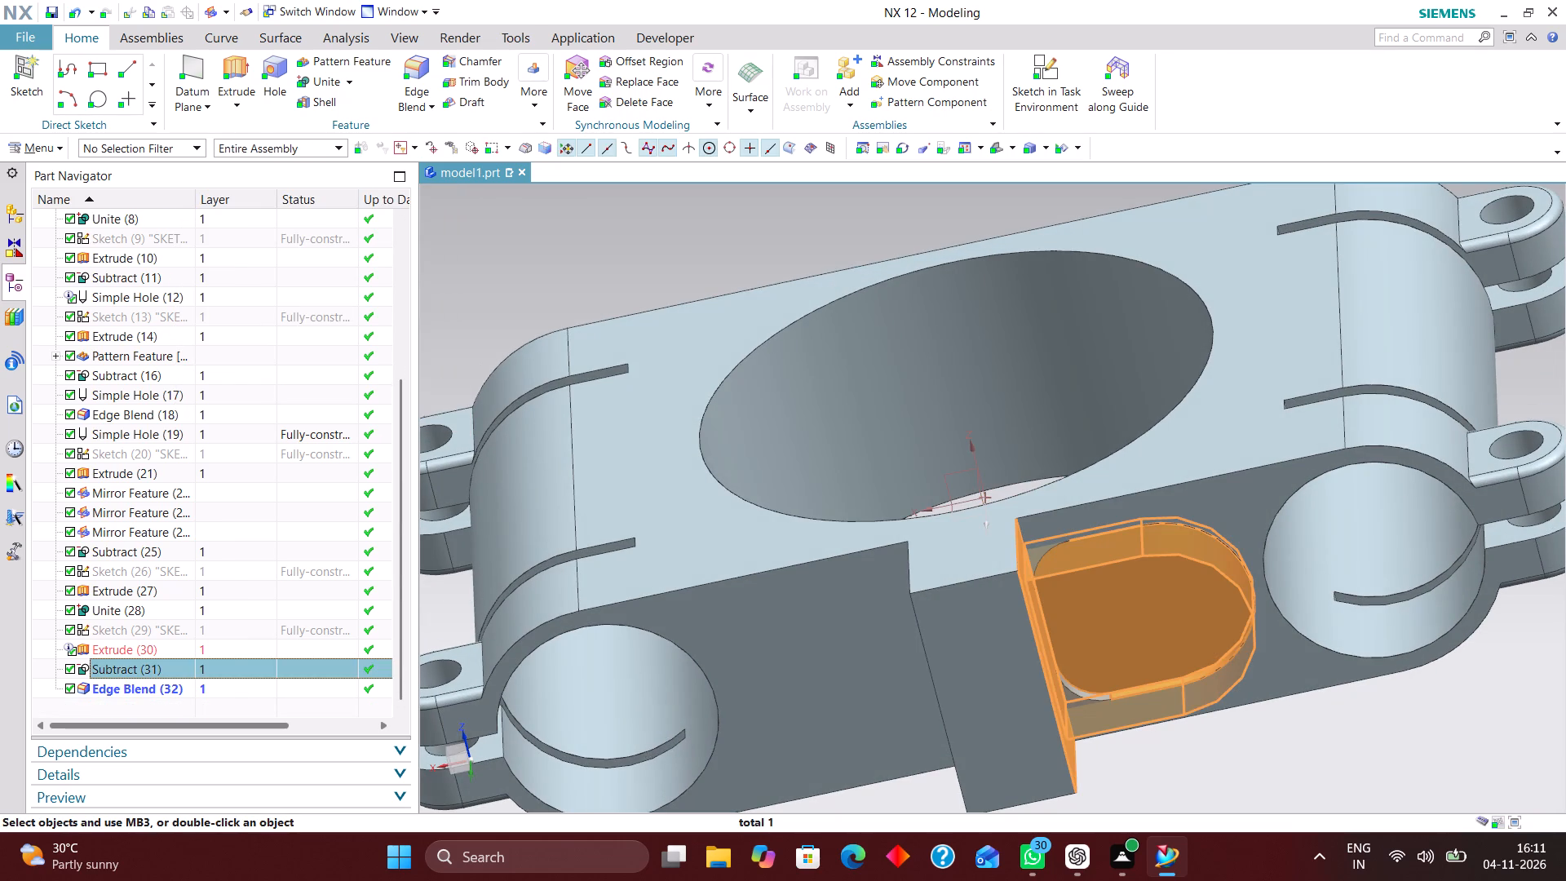
right_click(186, 673)
click(358, 692)
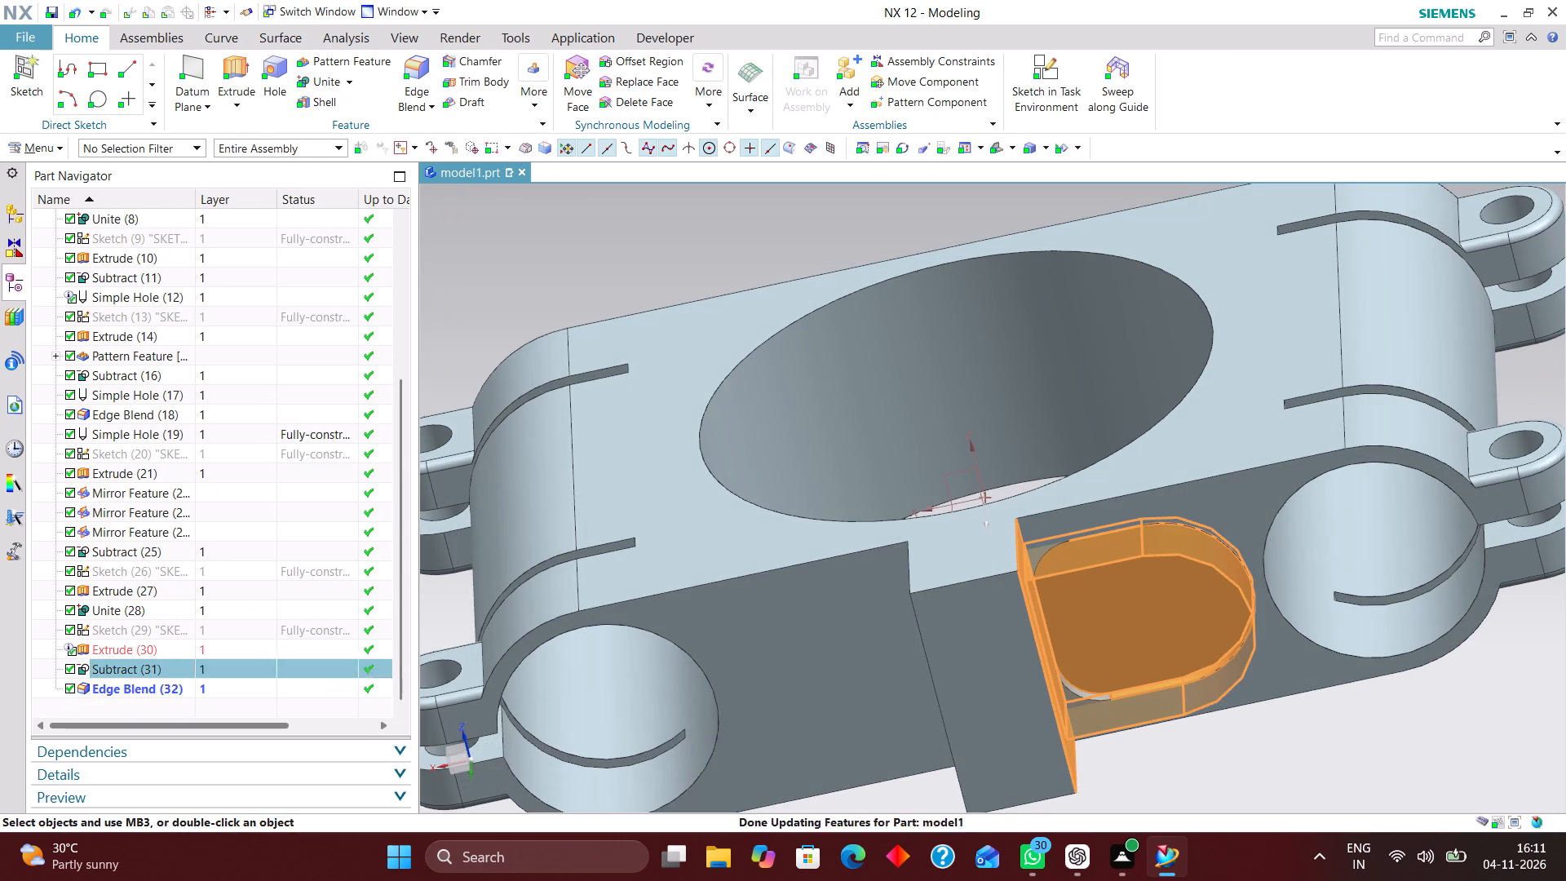
click(221, 648)
right_click(223, 648)
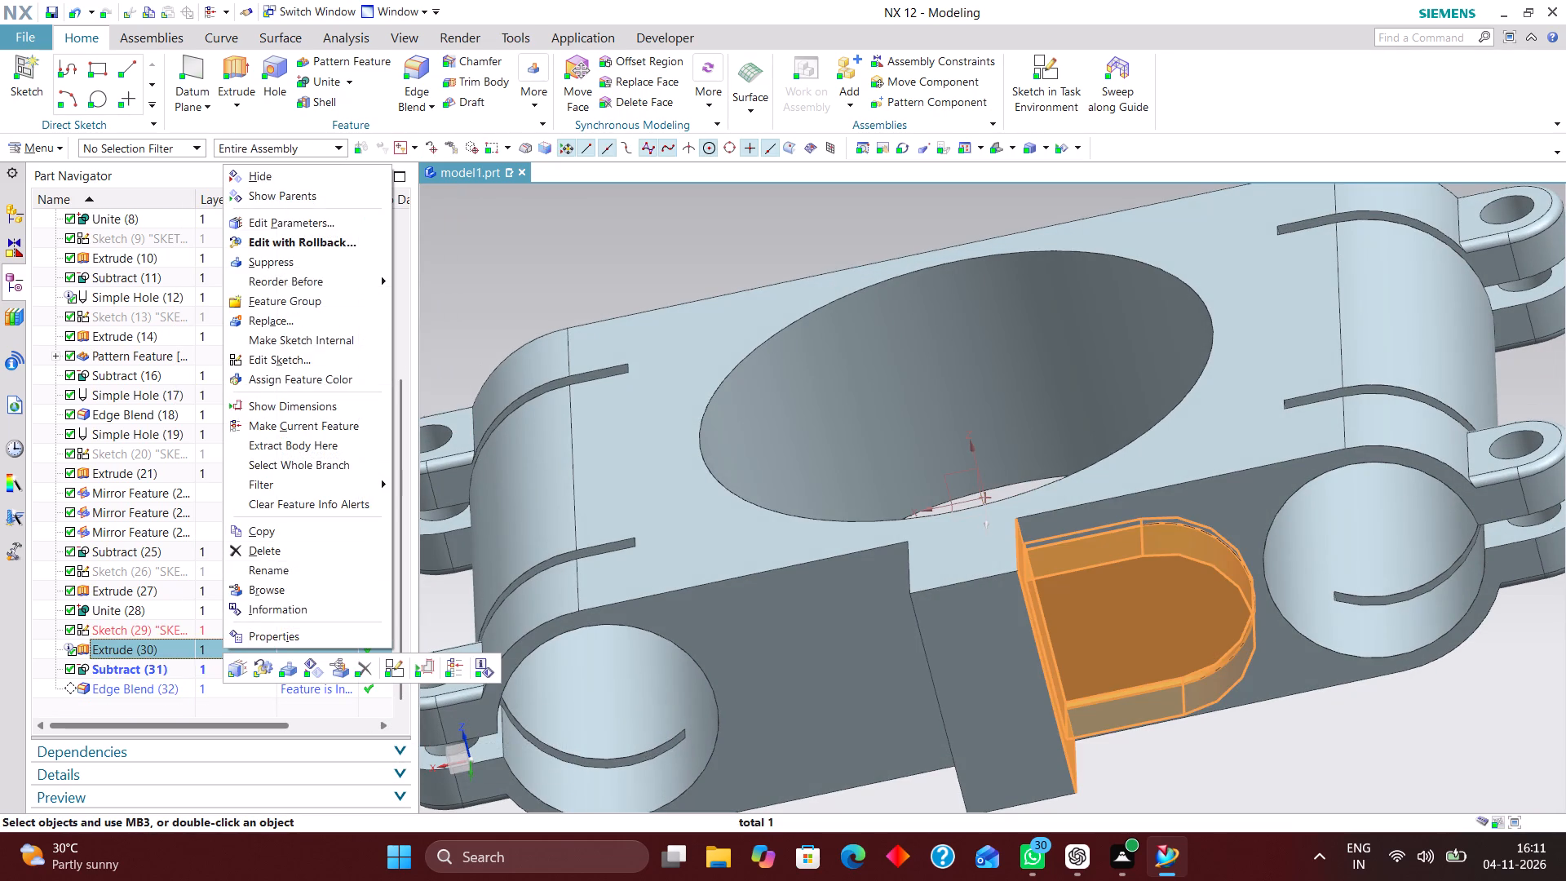
click(449, 665)
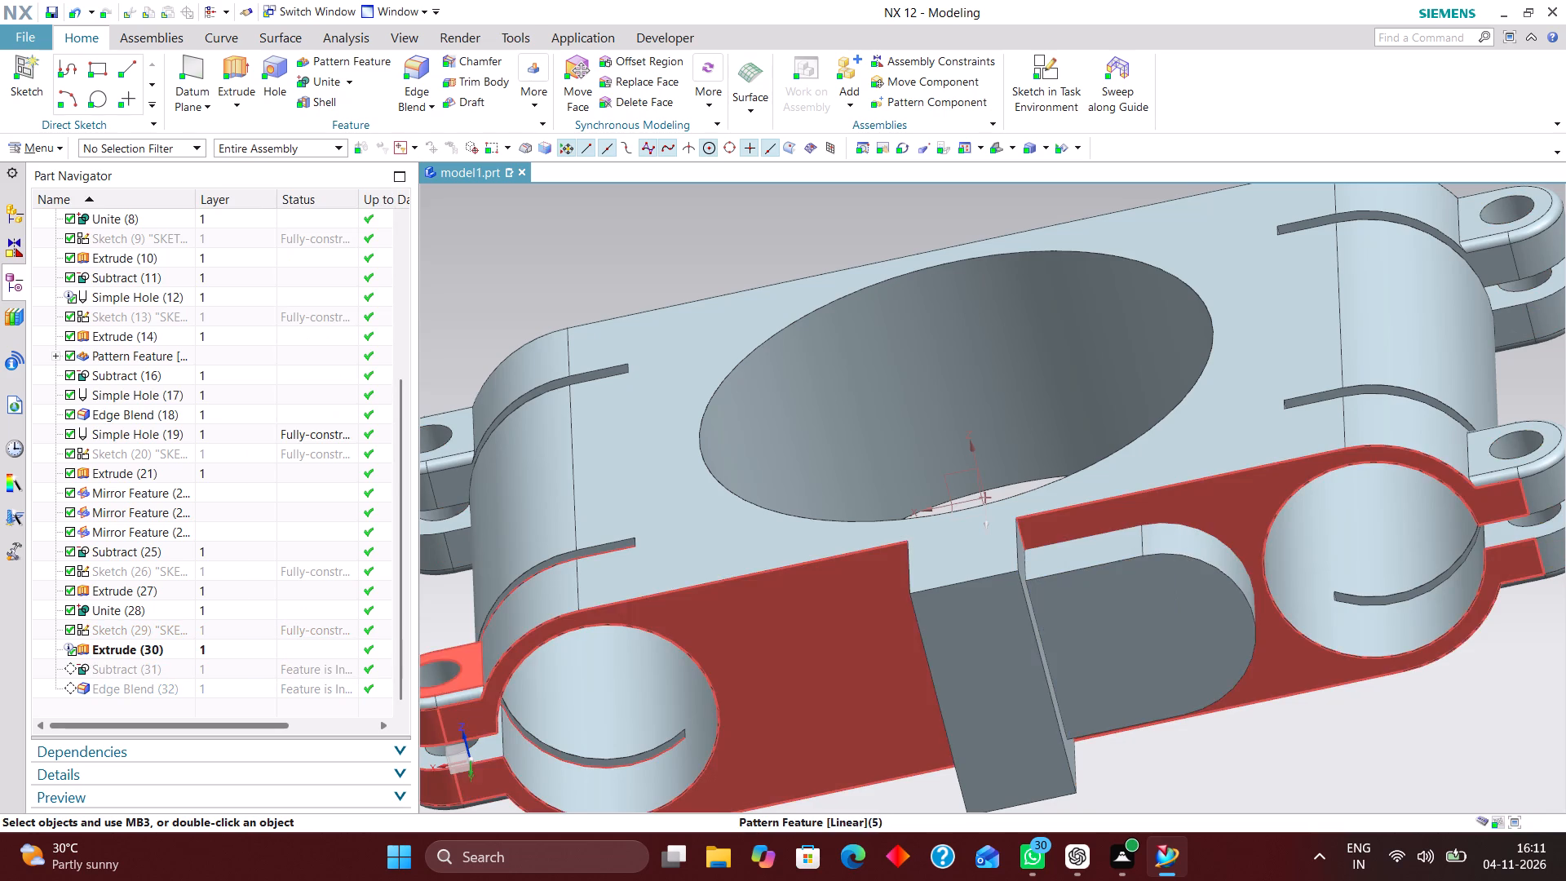
Mirror the pocket's Extrude (30) across the YZ plane of the datum coordinate system with Mirror Feature.
click(532, 102)
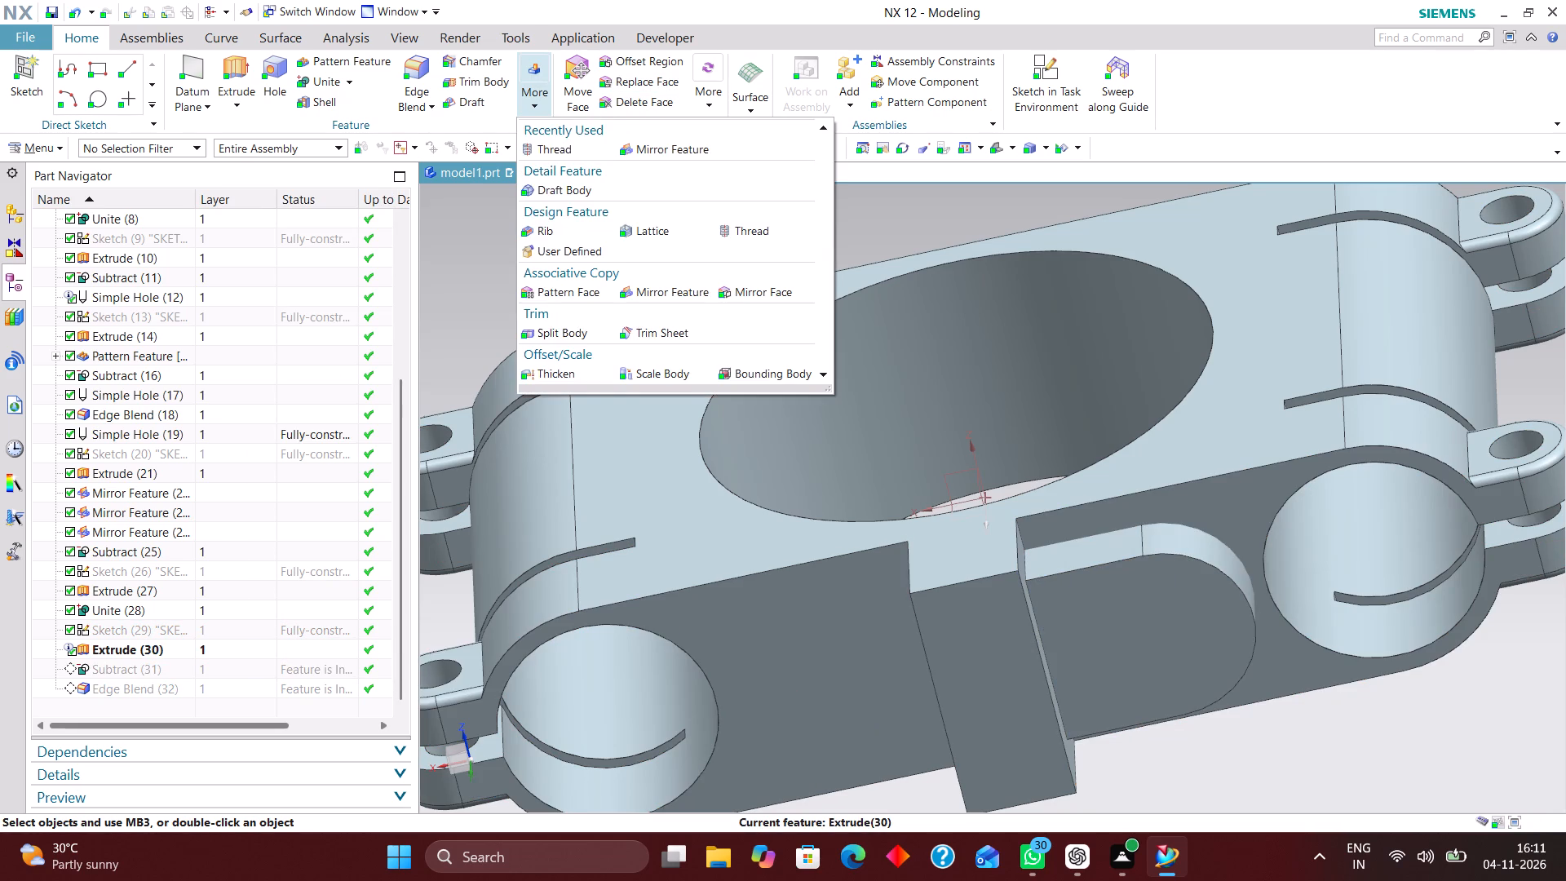
click(666, 151)
click(1173, 587)
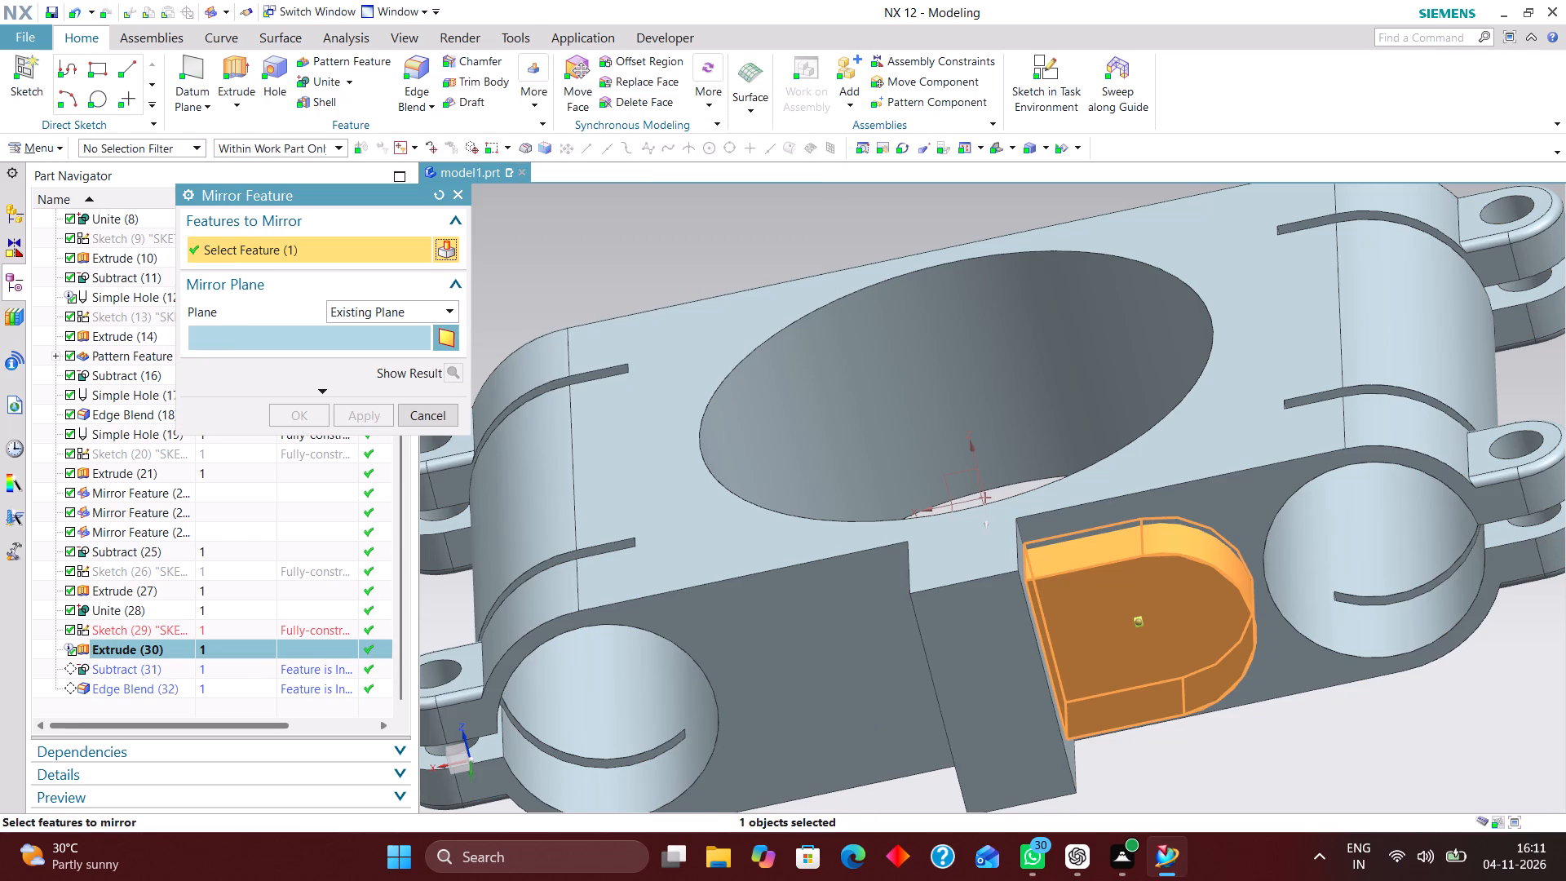
click(359, 347)
middle_drag(987, 419, 1034, 436)
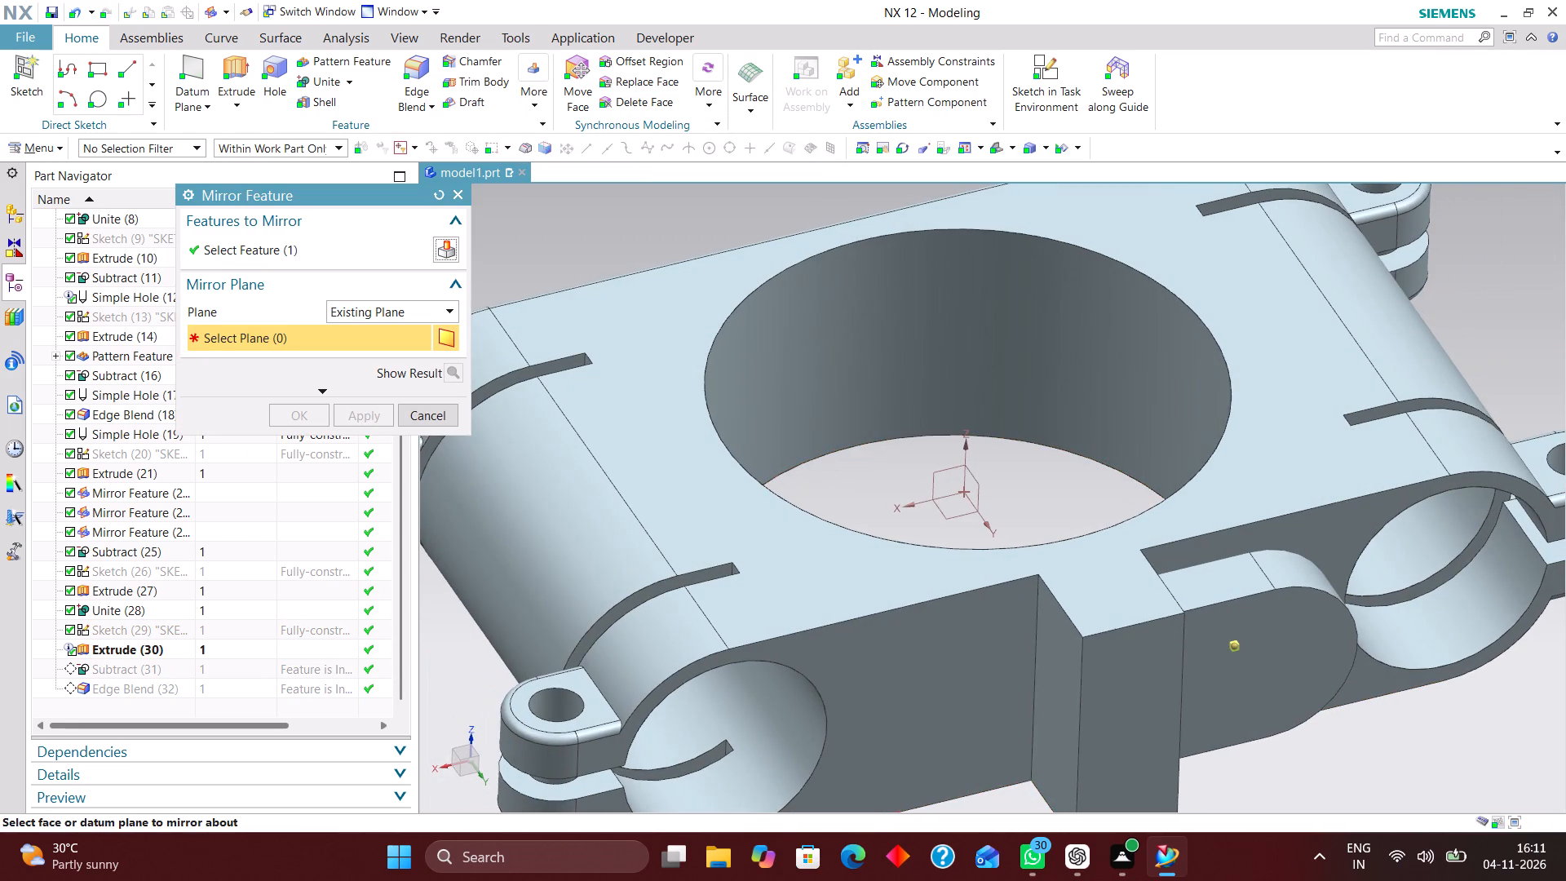
click(981, 484)
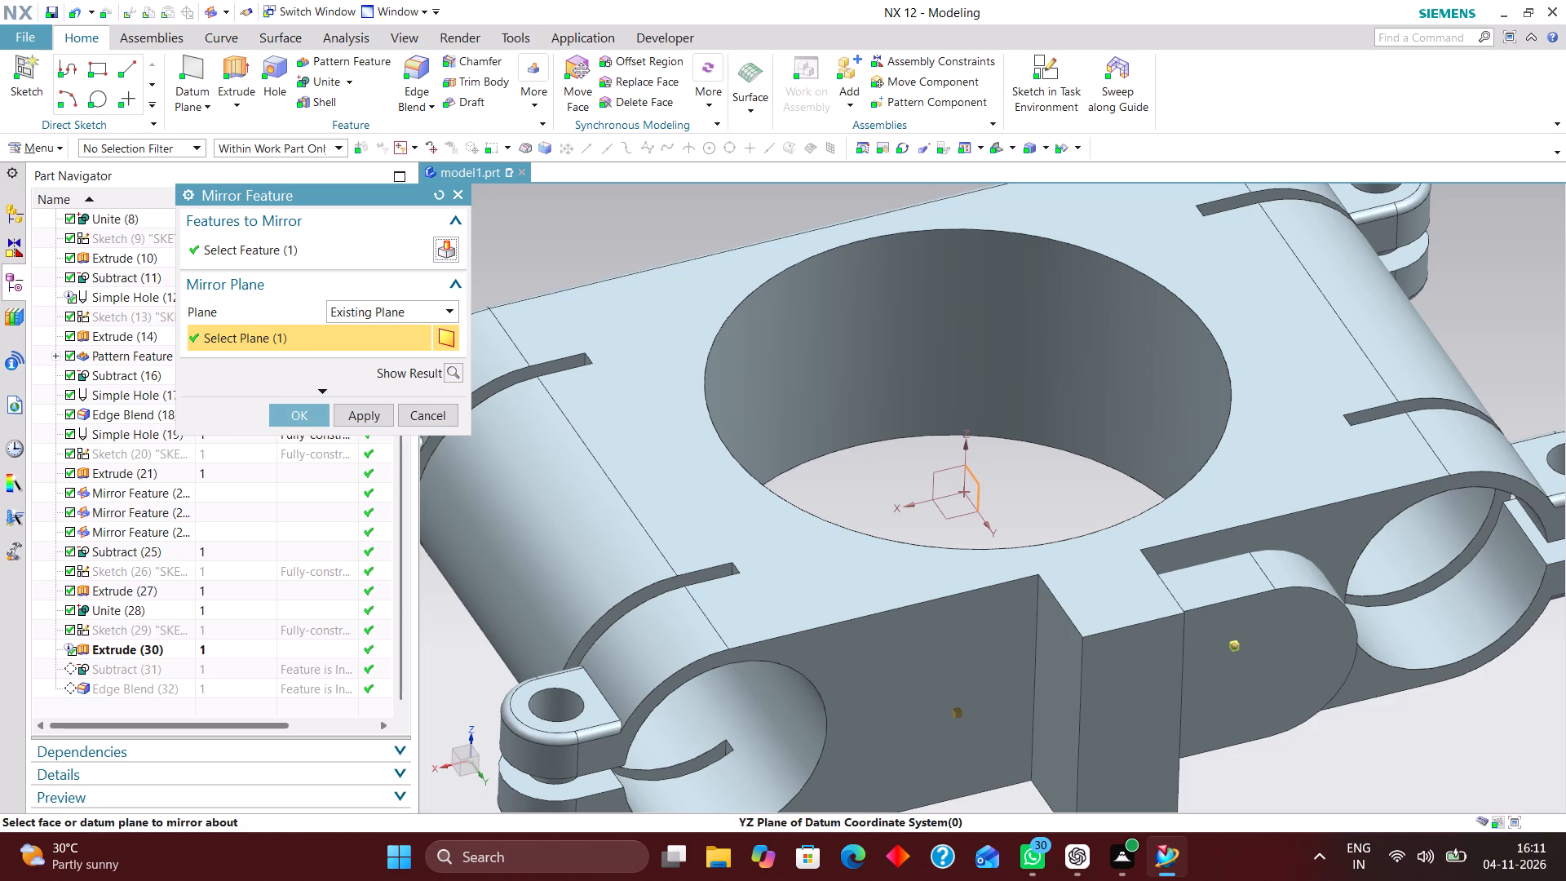
click(304, 420)
Edit the suppressed-by-rollback Subtract (34) to include the mirrored pocket body as an additional tool body.
scroll(969, 377, down, 3)
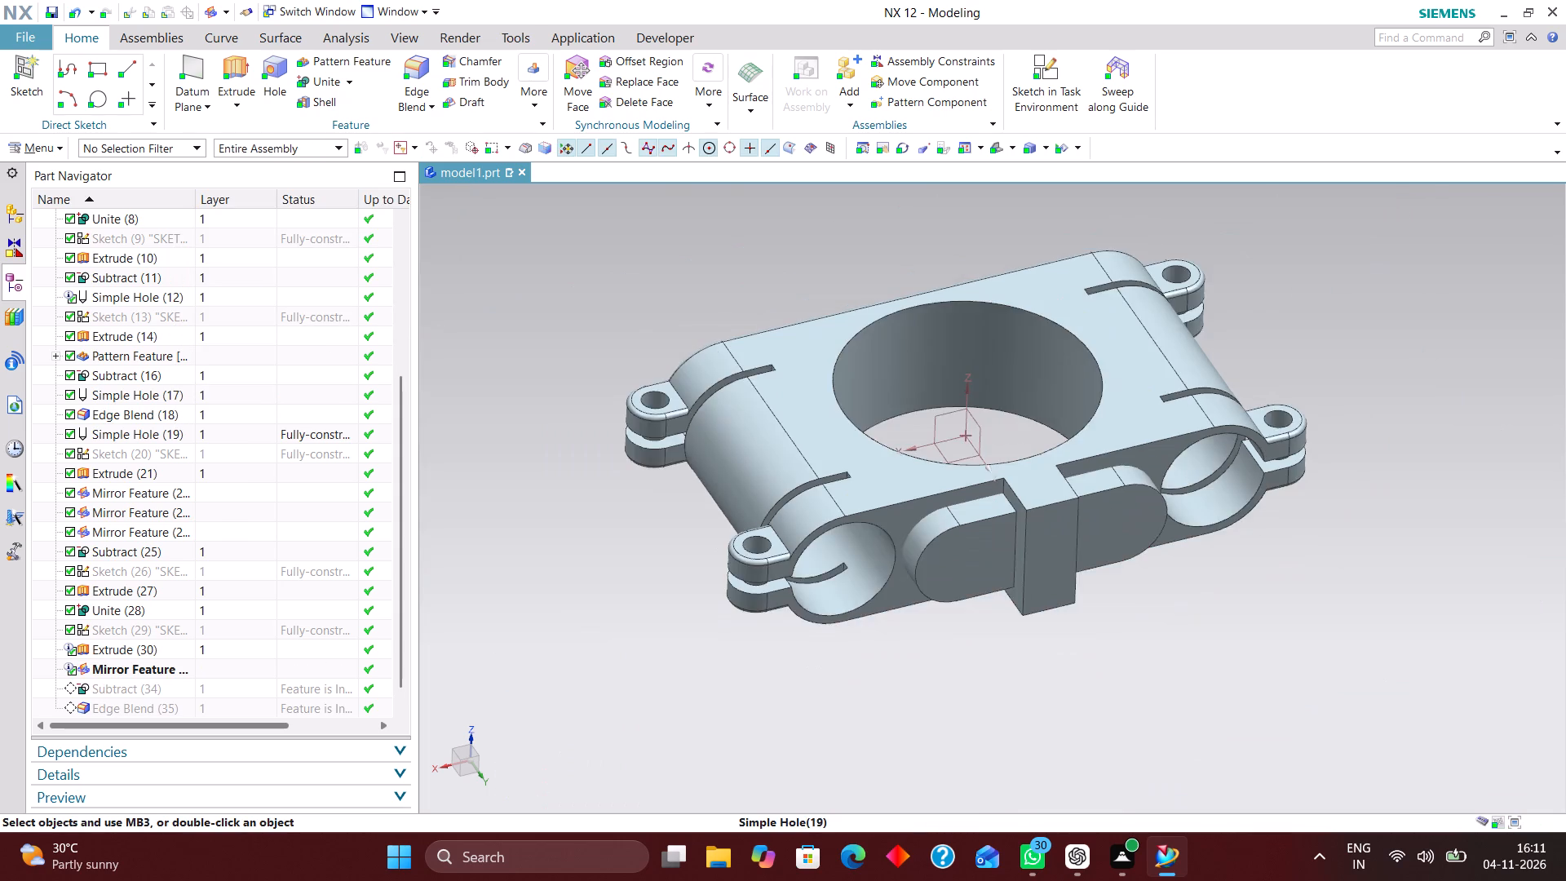
scroll(1040, 417, up, 4)
scroll(334, 463, down, 3)
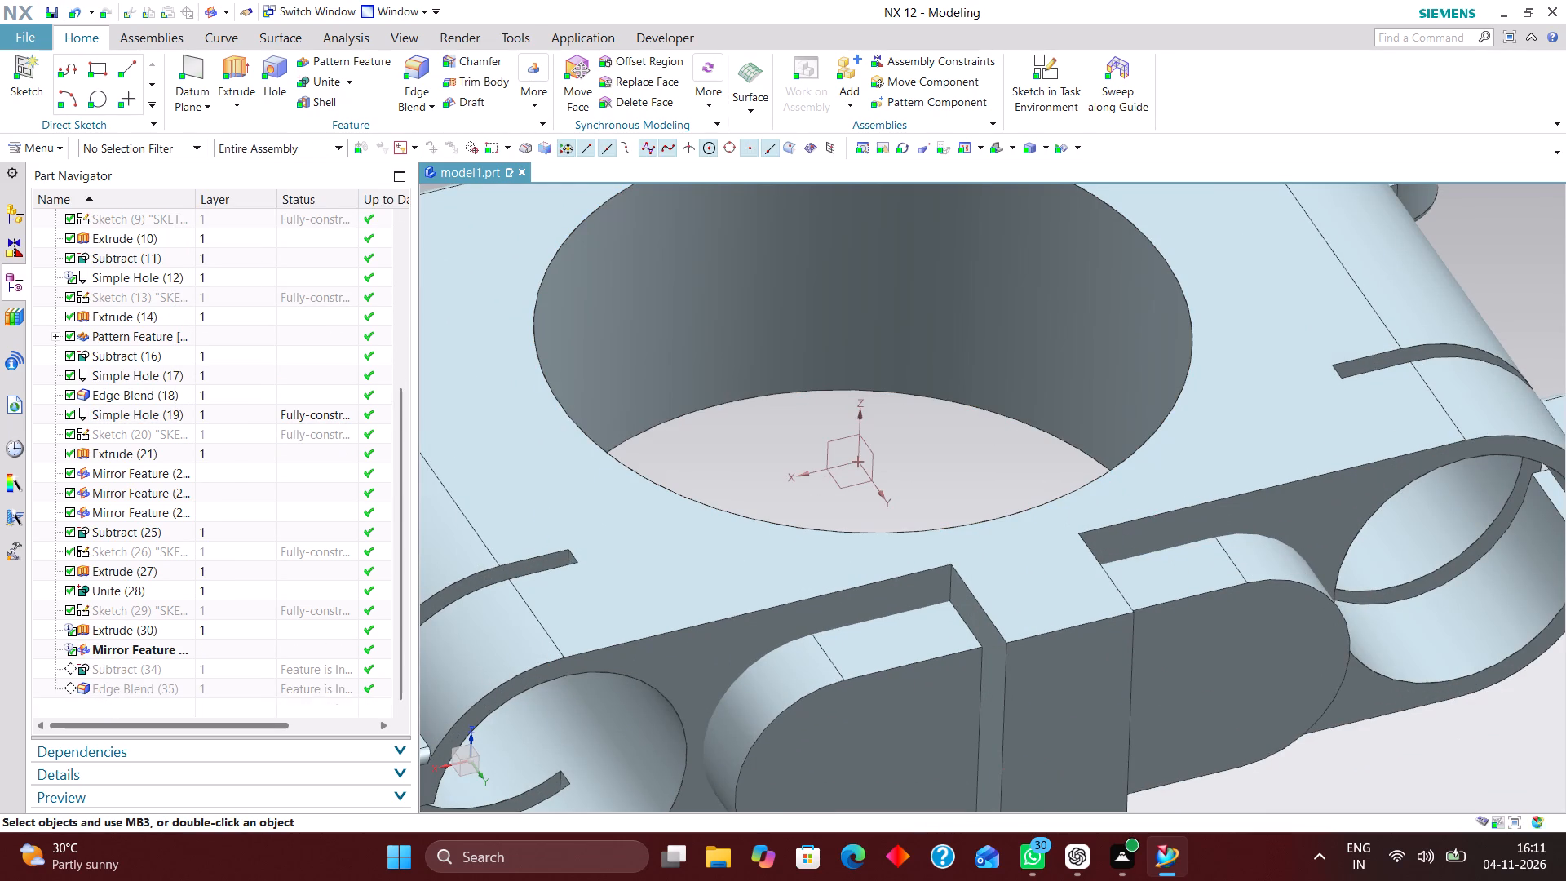
click(237, 671)
right_click(237, 671)
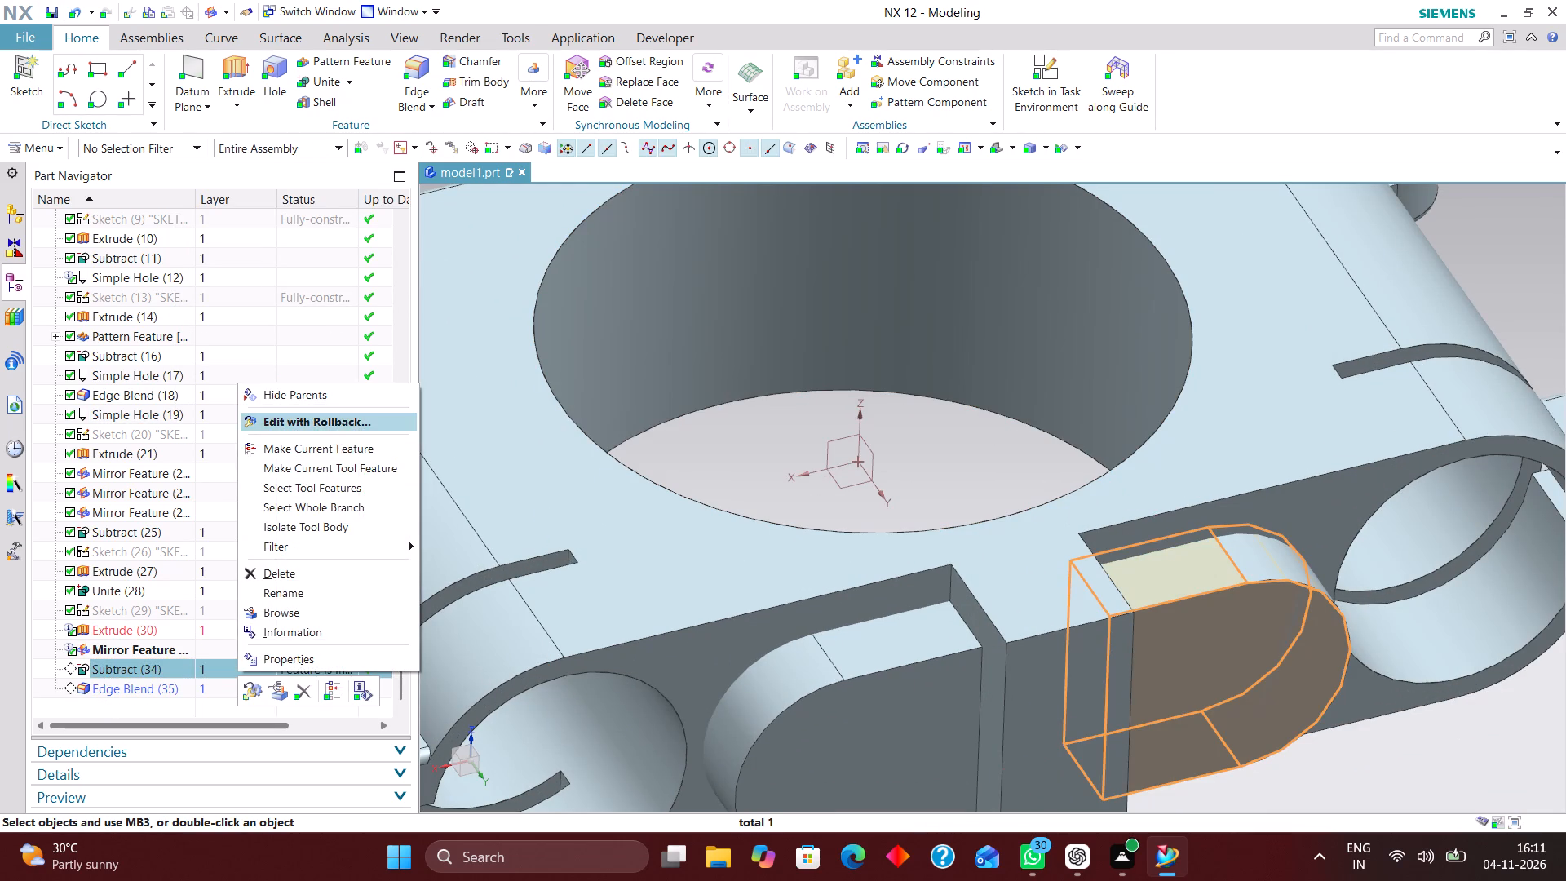
click(352, 427)
click(343, 315)
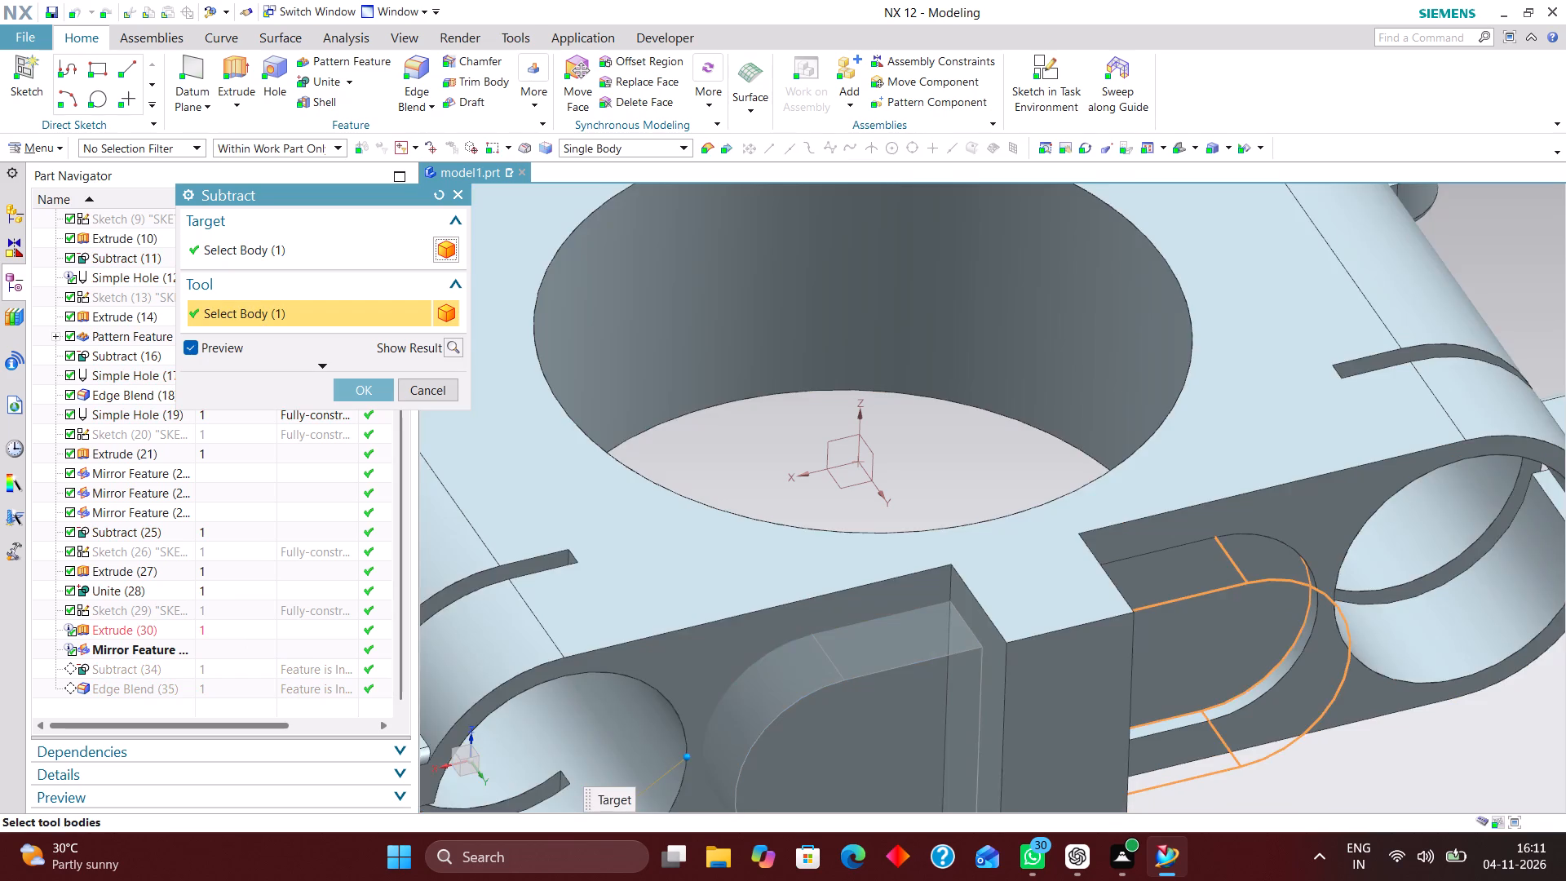
scroll(792, 352, down, 2)
click(826, 612)
click(369, 391)
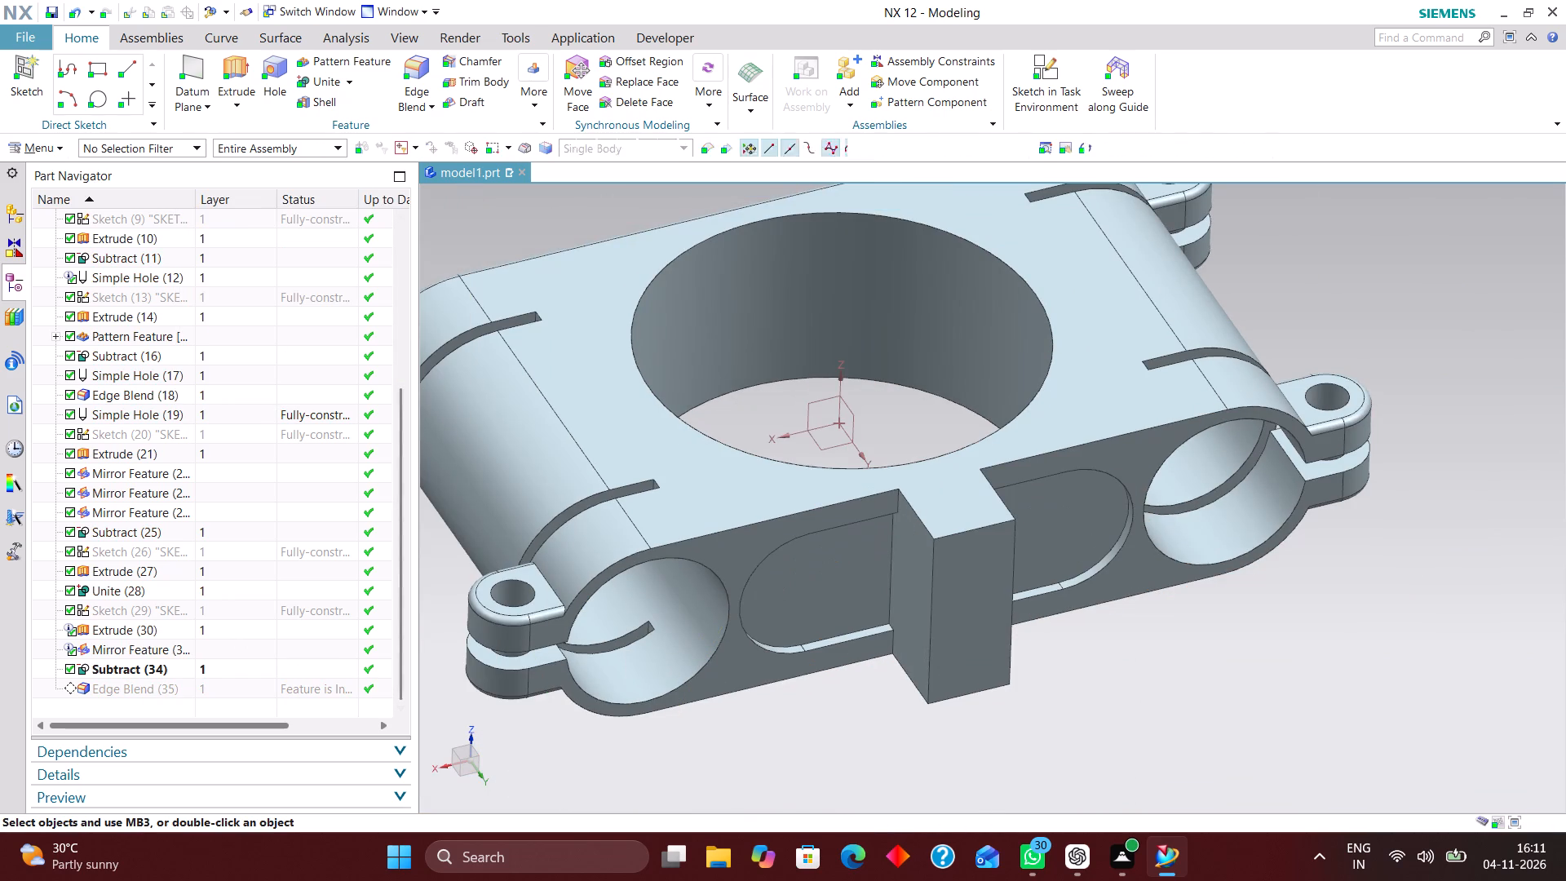
Edit Edge Blend (35) to add the mirrored pocket's lower and upper corner edges beside the block to the 5 mm radius set.
middle_drag(1262, 549, 1233, 517)
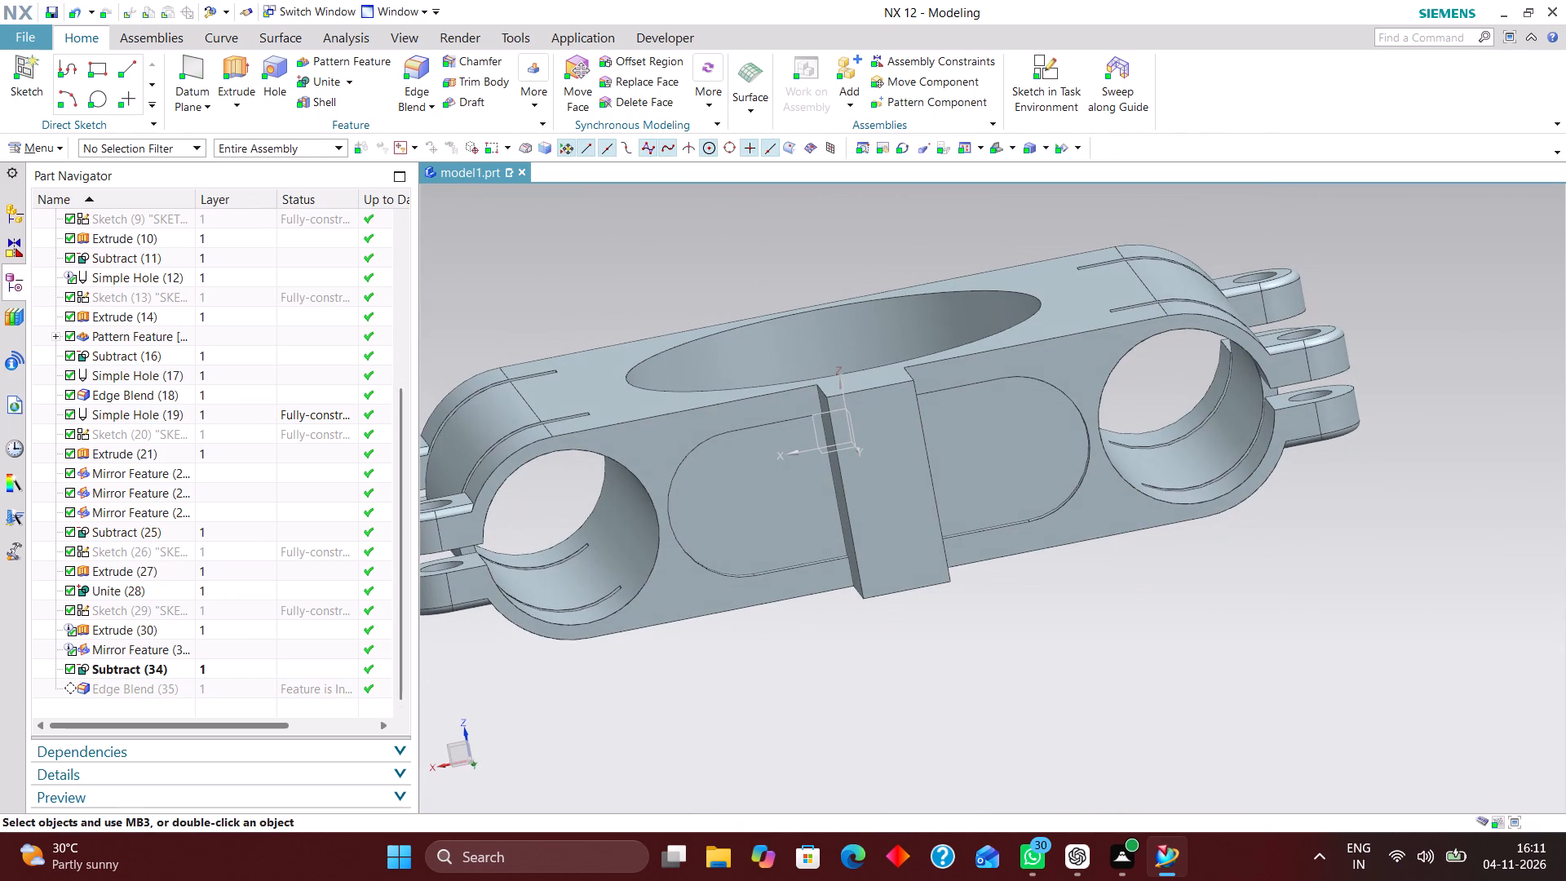
scroll(132, 608, down, 3)
click(214, 688)
right_click(211, 687)
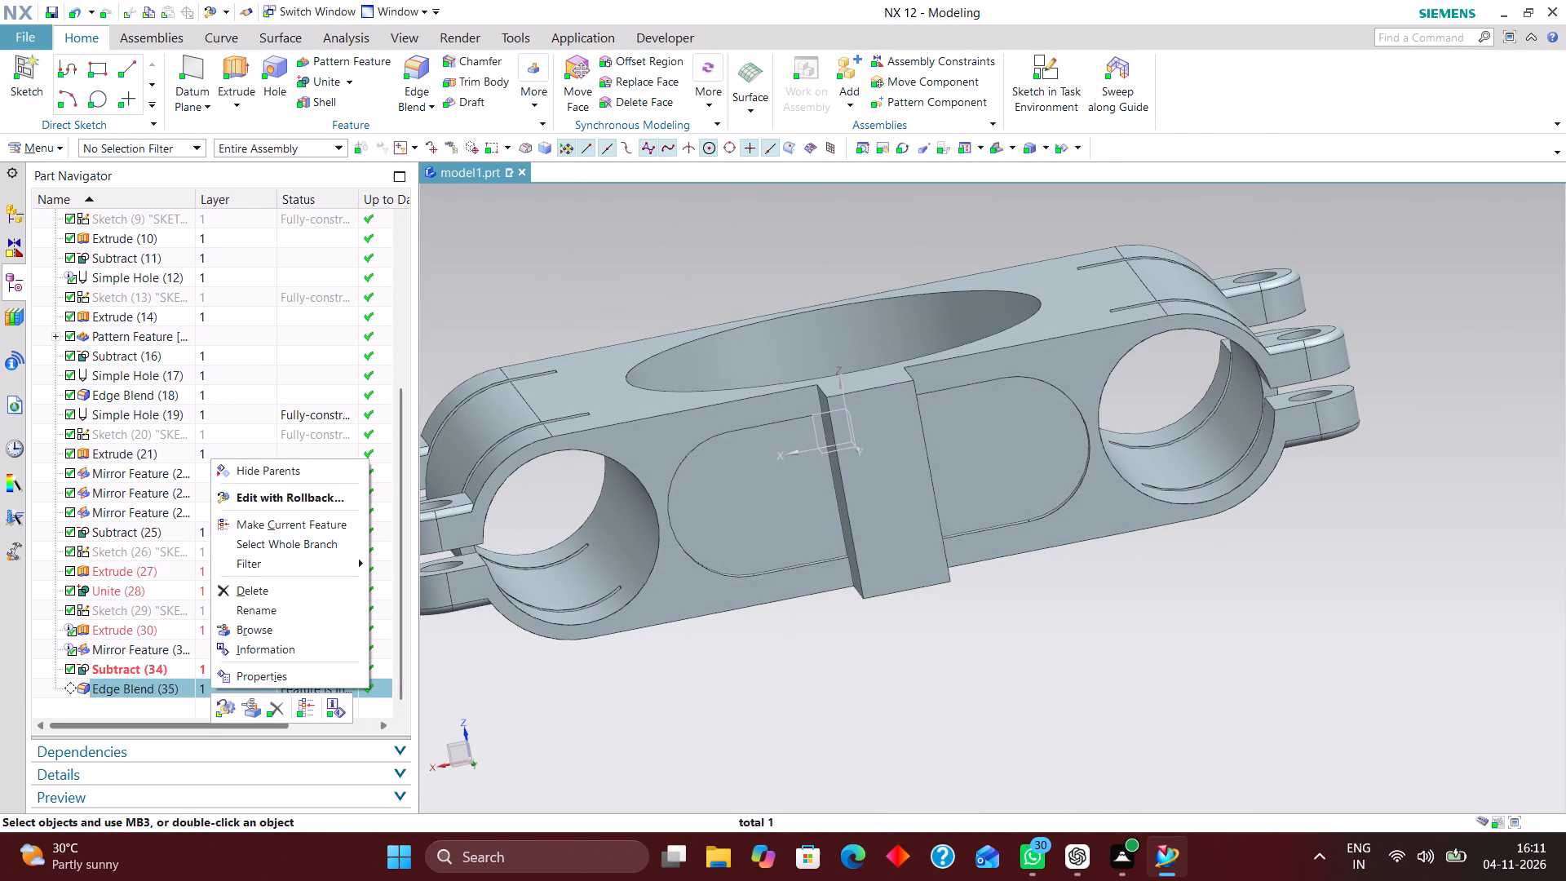
click(336, 503)
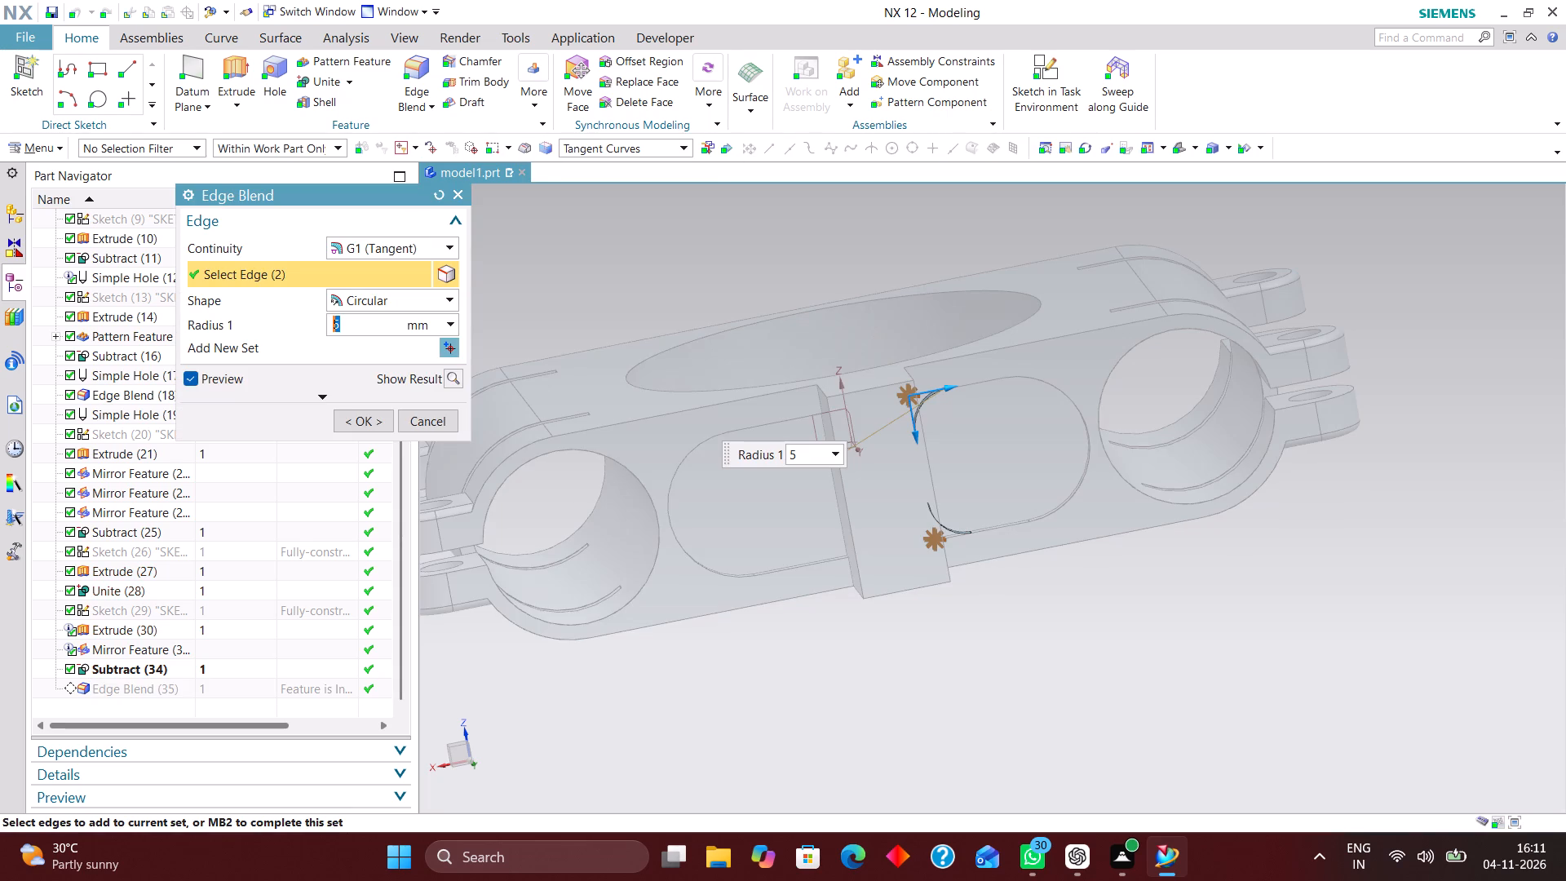
scroll(805, 428, up, 6)
middle_drag(936, 521, 947, 489)
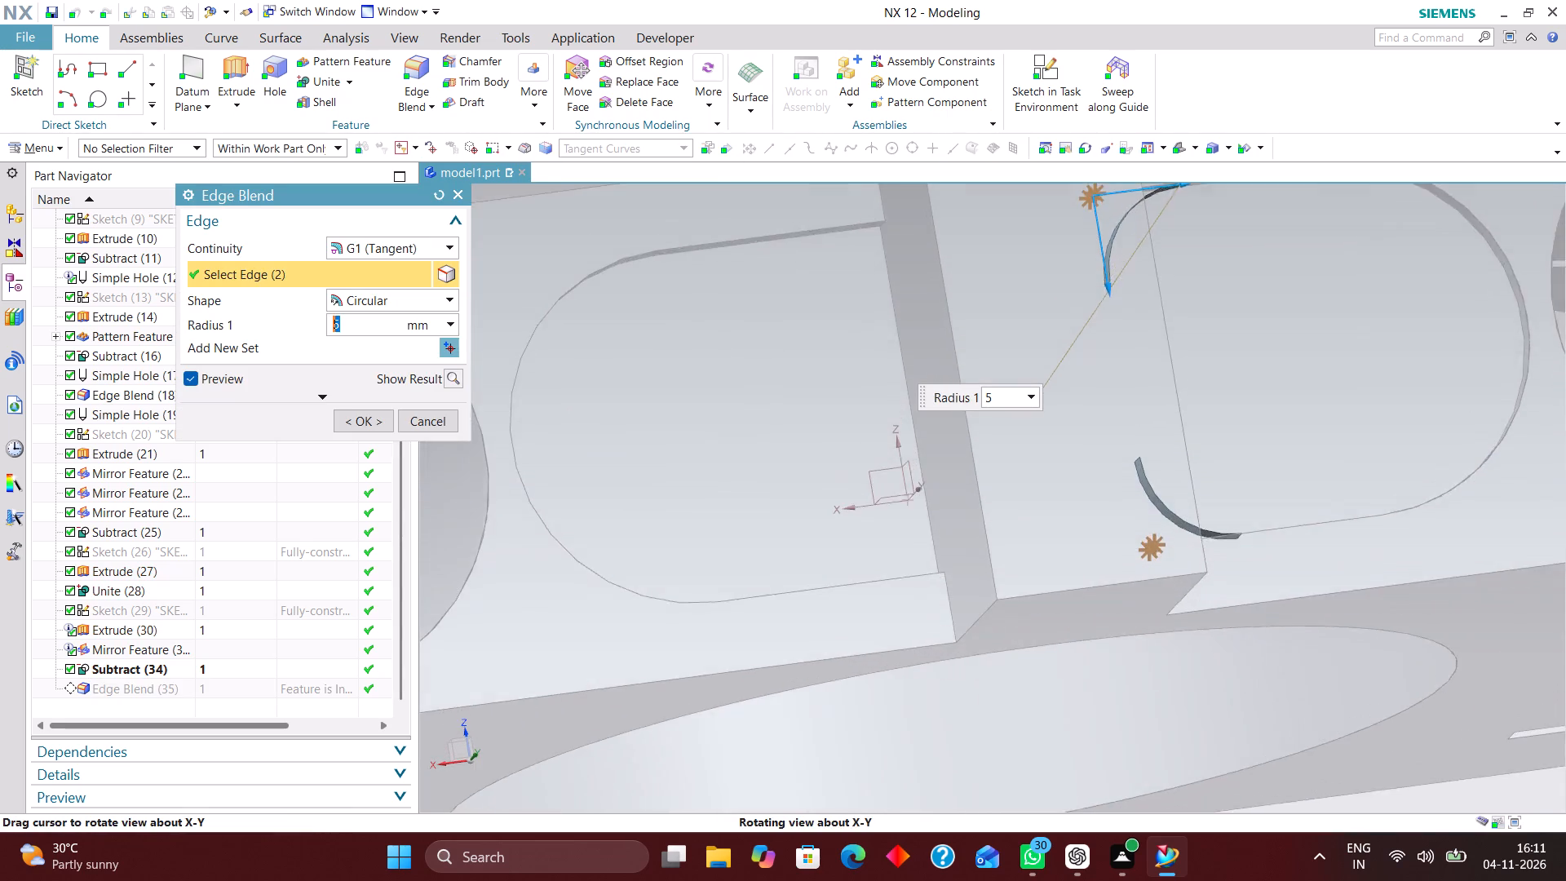
middle_drag(947, 489, 947, 489)
scroll(947, 489, up, 1)
scroll(937, 457, down, 2)
middle_drag(945, 423, 961, 521)
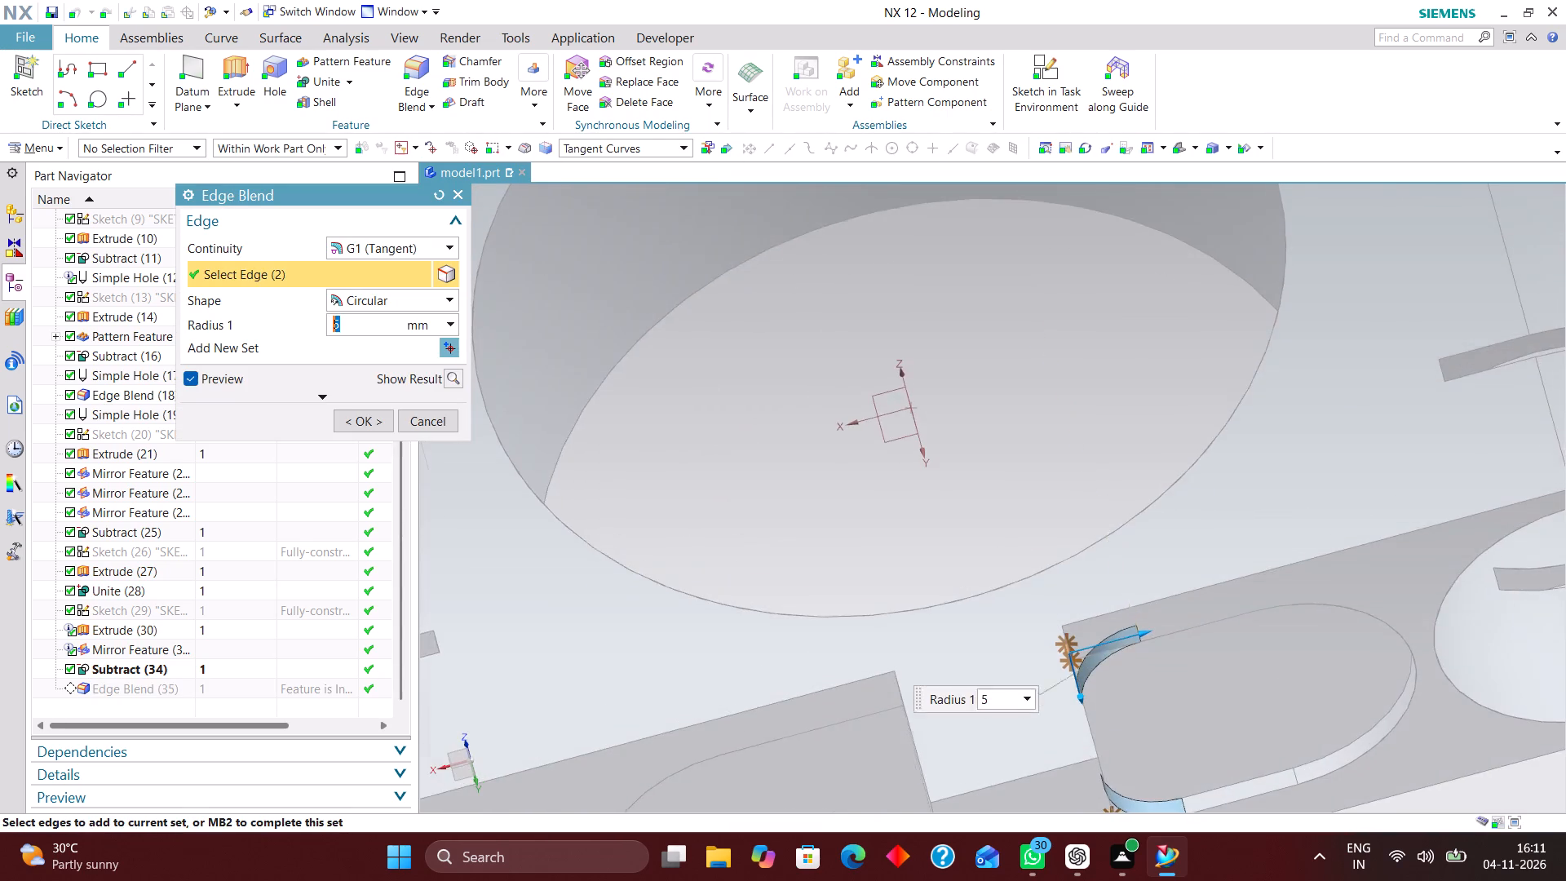
scroll(971, 455, down, 3)
scroll(945, 670, up, 8)
middle_drag(982, 636, 1001, 660)
scroll(1001, 660, up, 1)
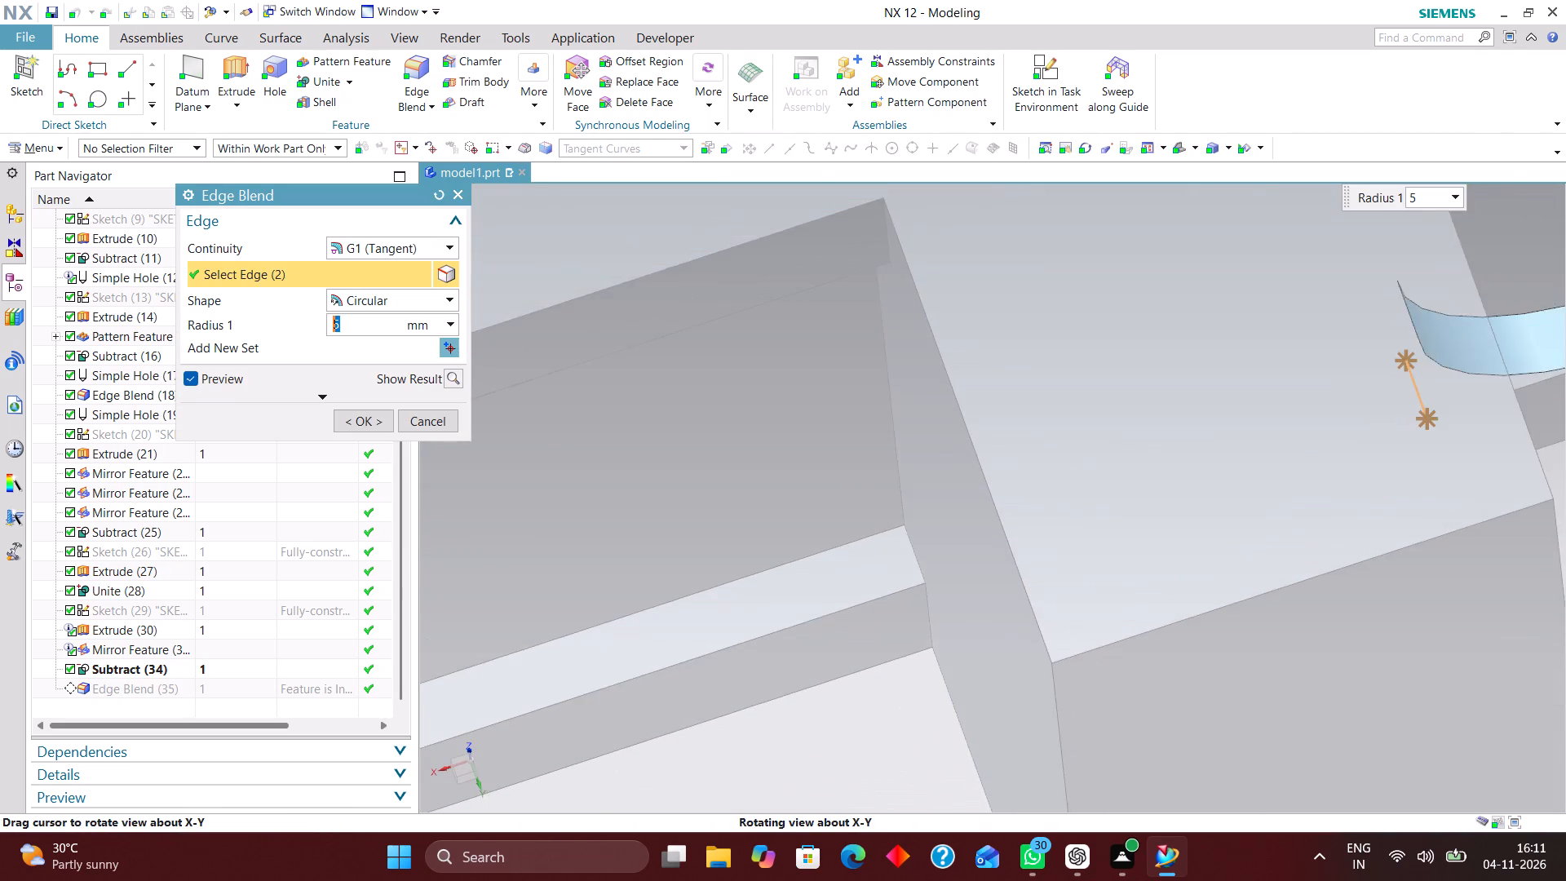
click(896, 534)
scroll(974, 601, down, 4)
middle_drag(1013, 623, 1009, 541)
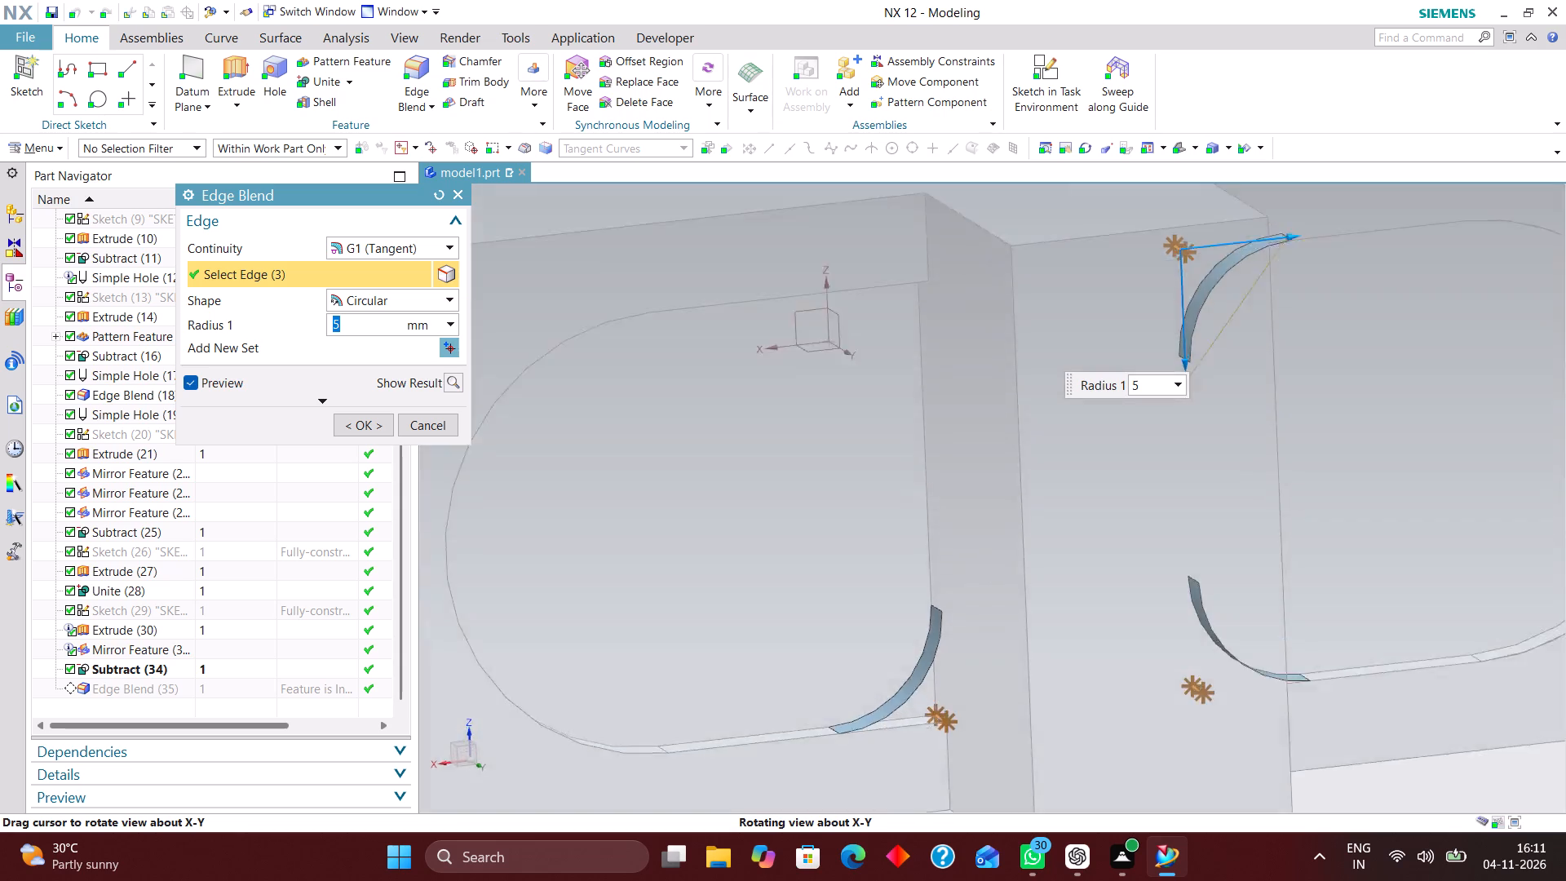
middle_drag(1009, 541, 1014, 482)
scroll(902, 294, up, 6)
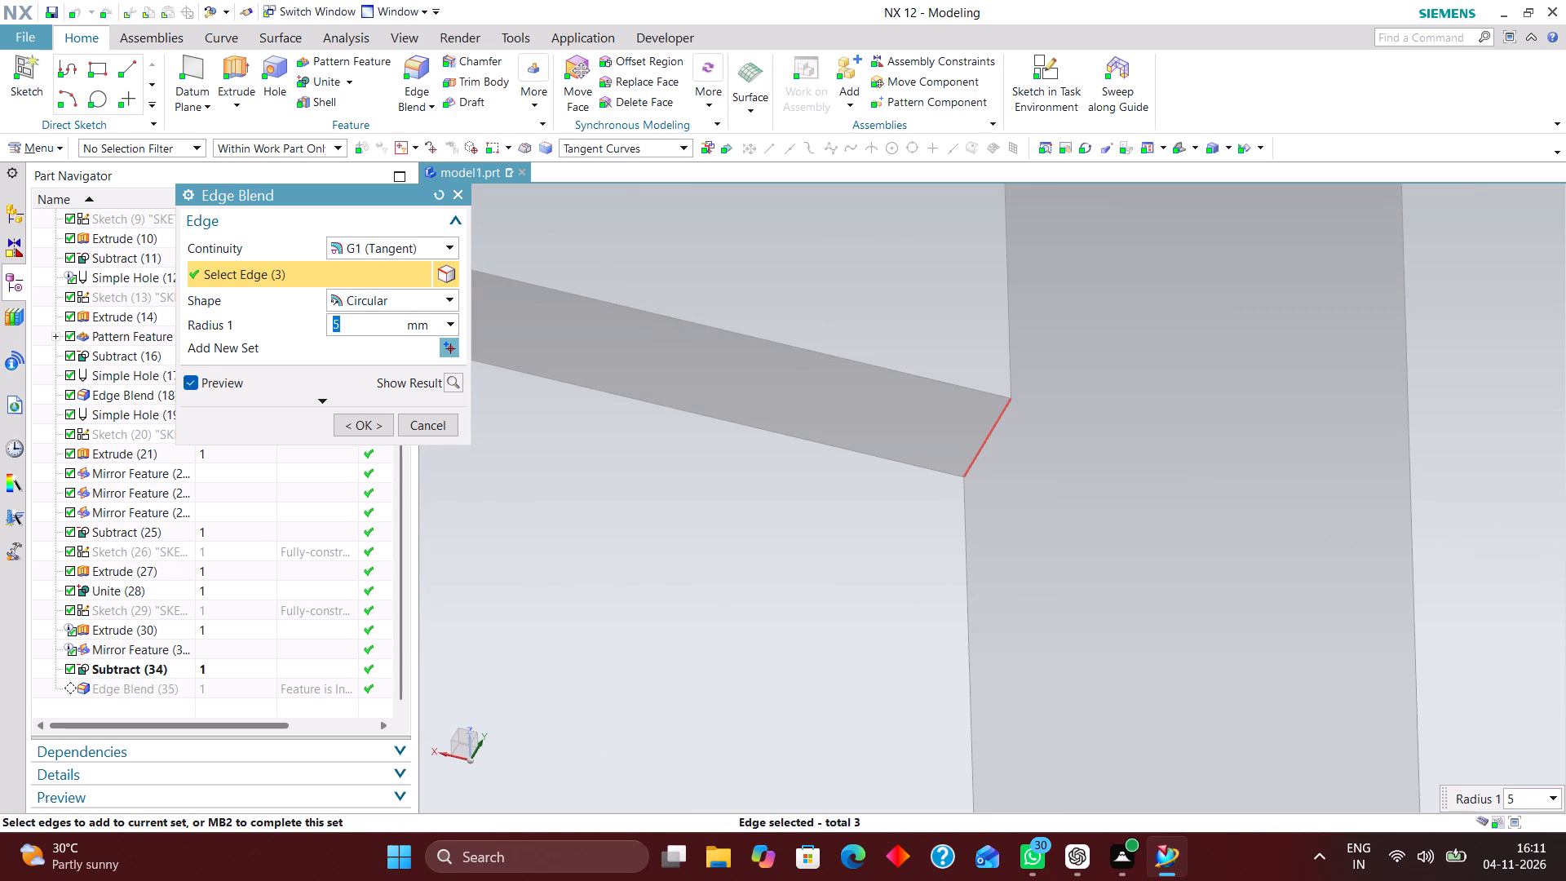
click(989, 444)
scroll(1056, 410, down, 5)
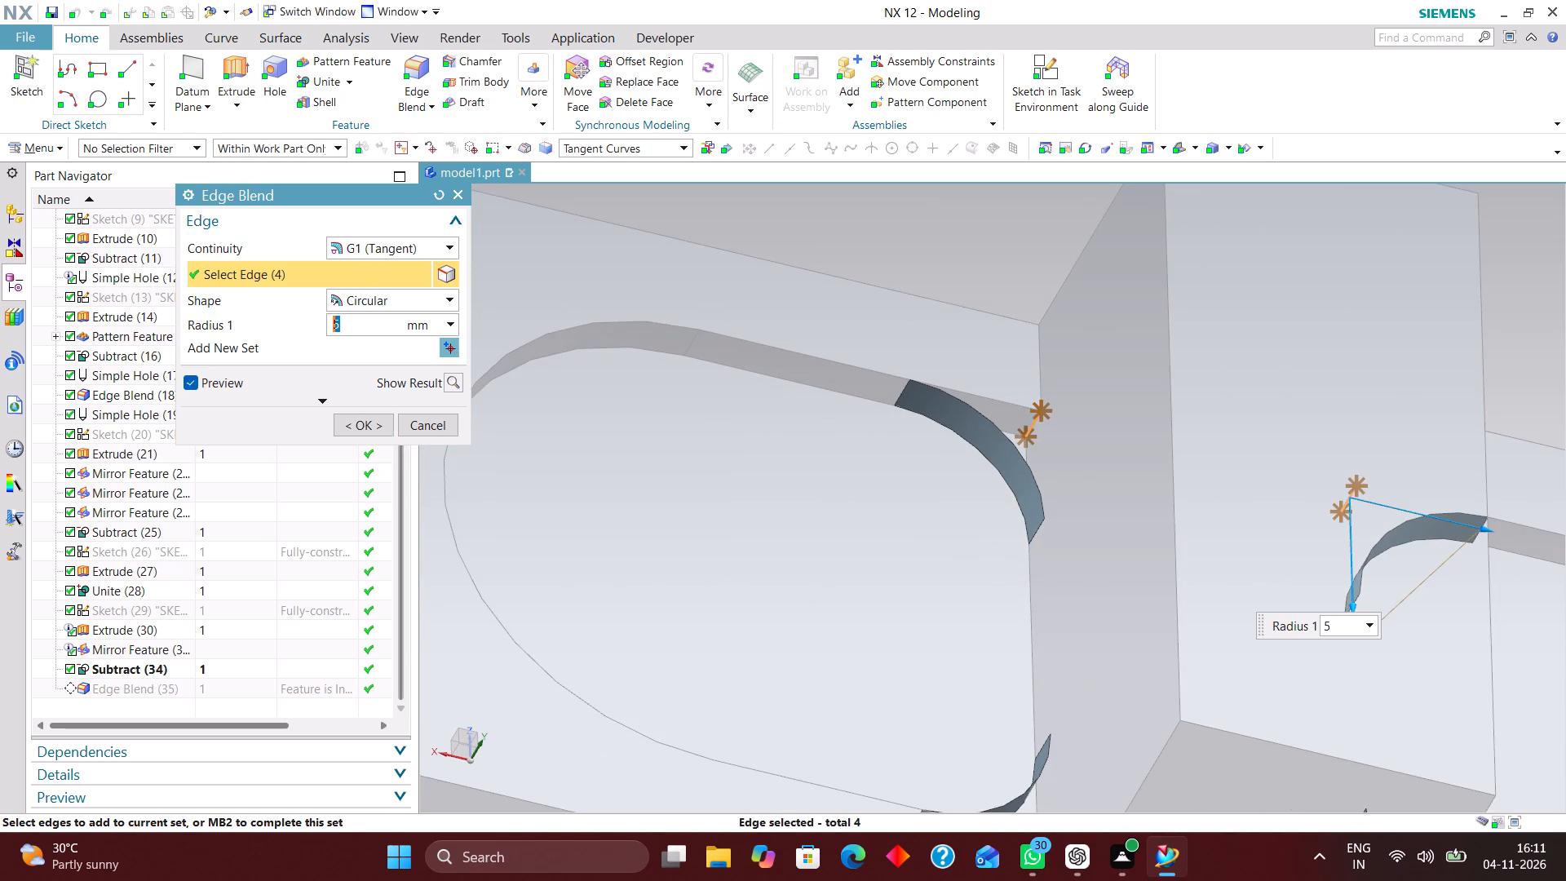
click(363, 427)
Examine both blended pockets beside the side block and the whole carriage from several angles, including the standard 3D view.
scroll(1060, 387, down, 3)
middle_drag(1064, 383, 1066, 408)
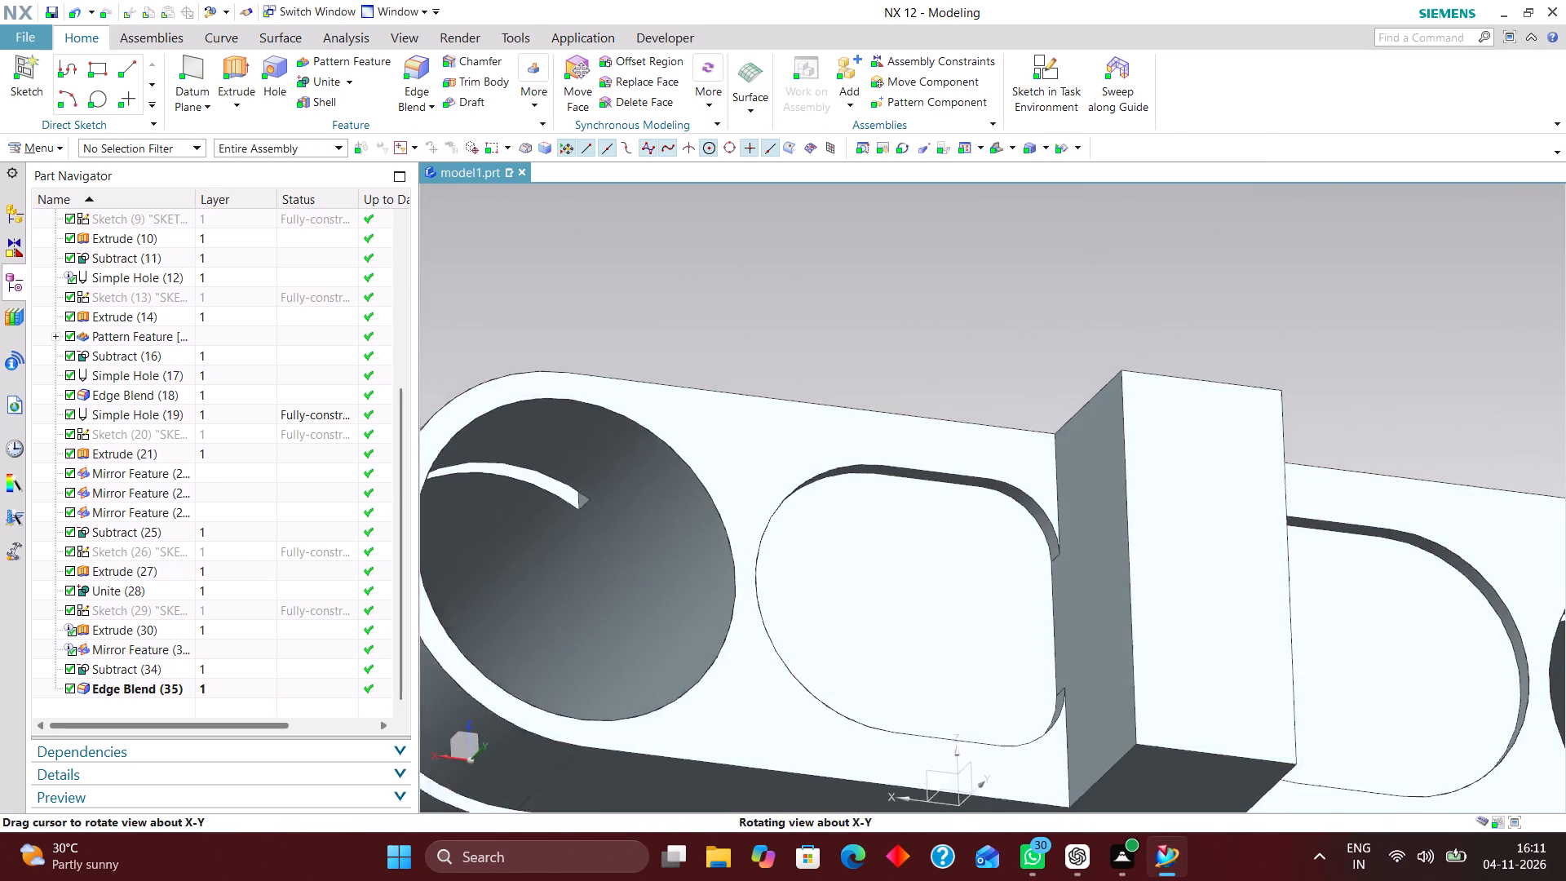
middle_drag(1066, 408, 1057, 416)
scroll(1054, 409, down, 4)
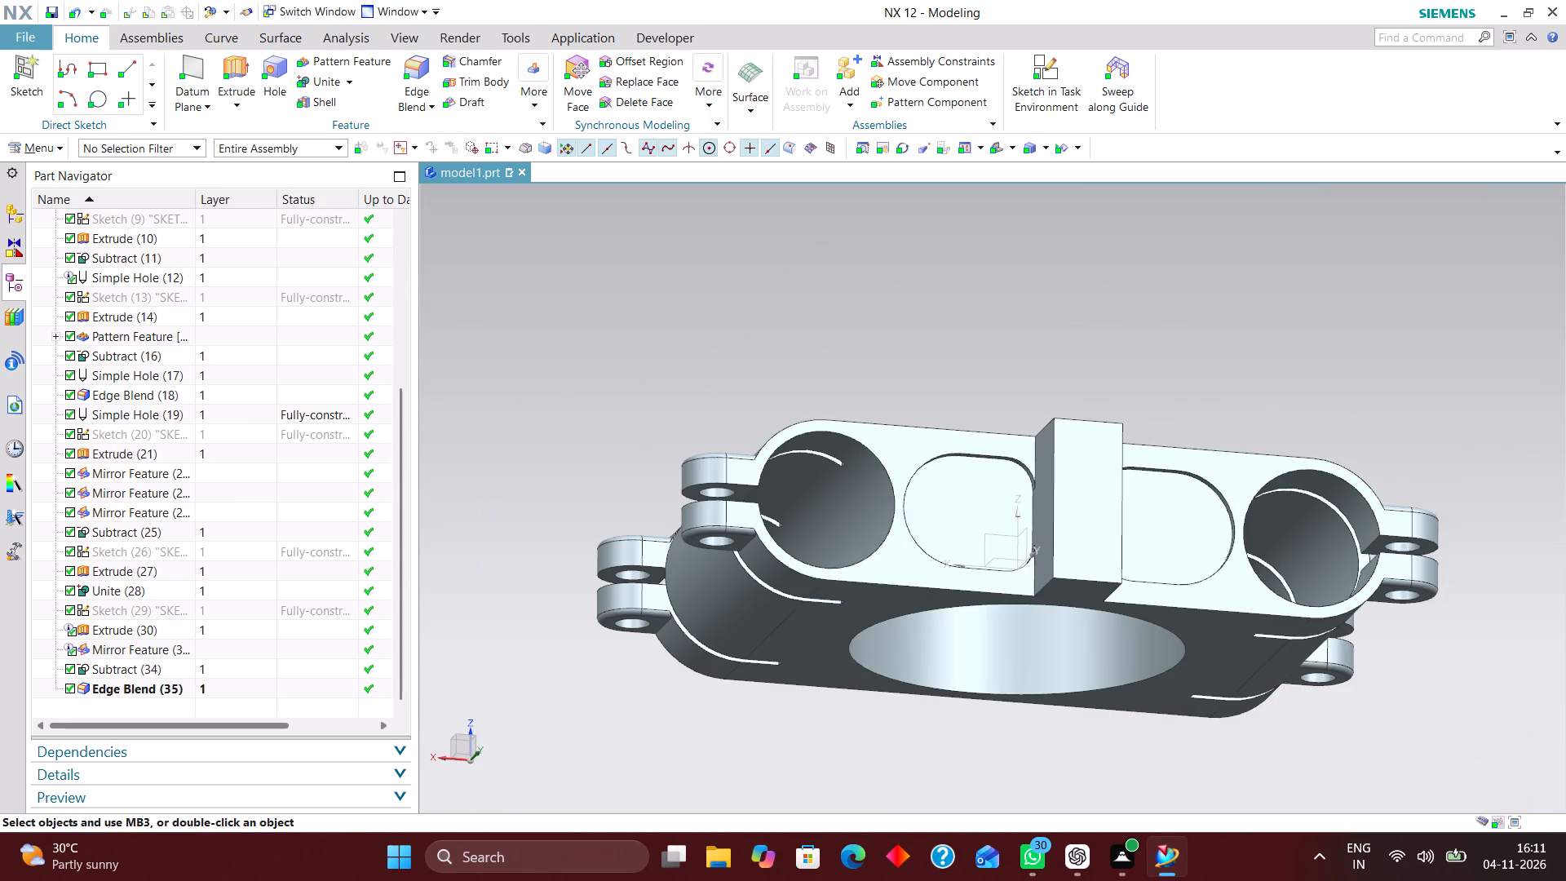
scroll(1107, 485, up, 4)
middle_drag(1029, 476, 1068, 489)
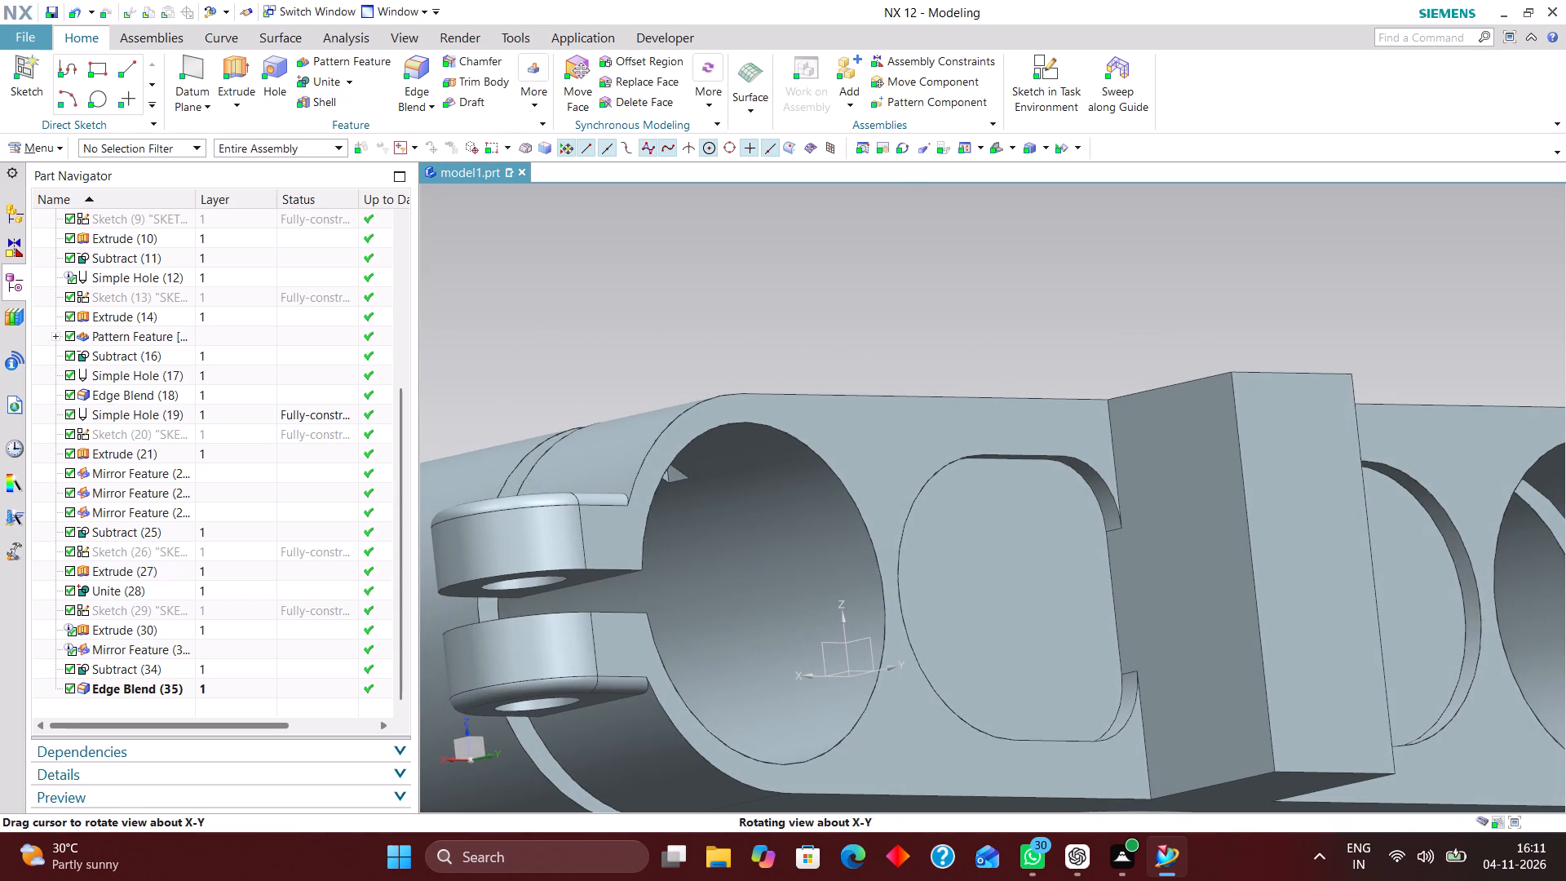
middle_drag(1068, 489, 1069, 489)
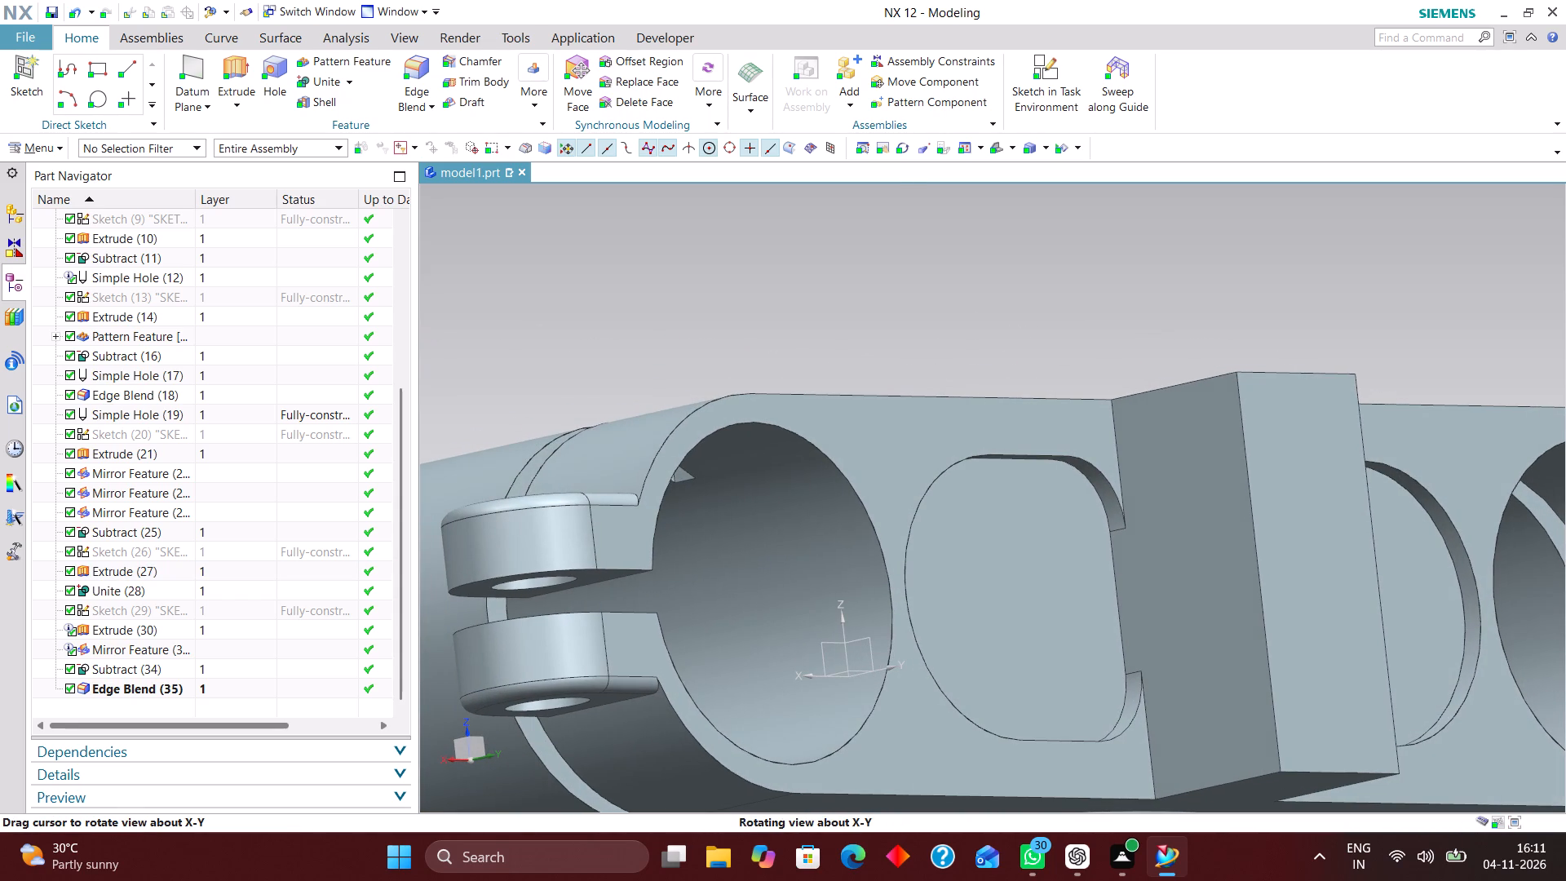
middle_drag(1069, 489, 1064, 492)
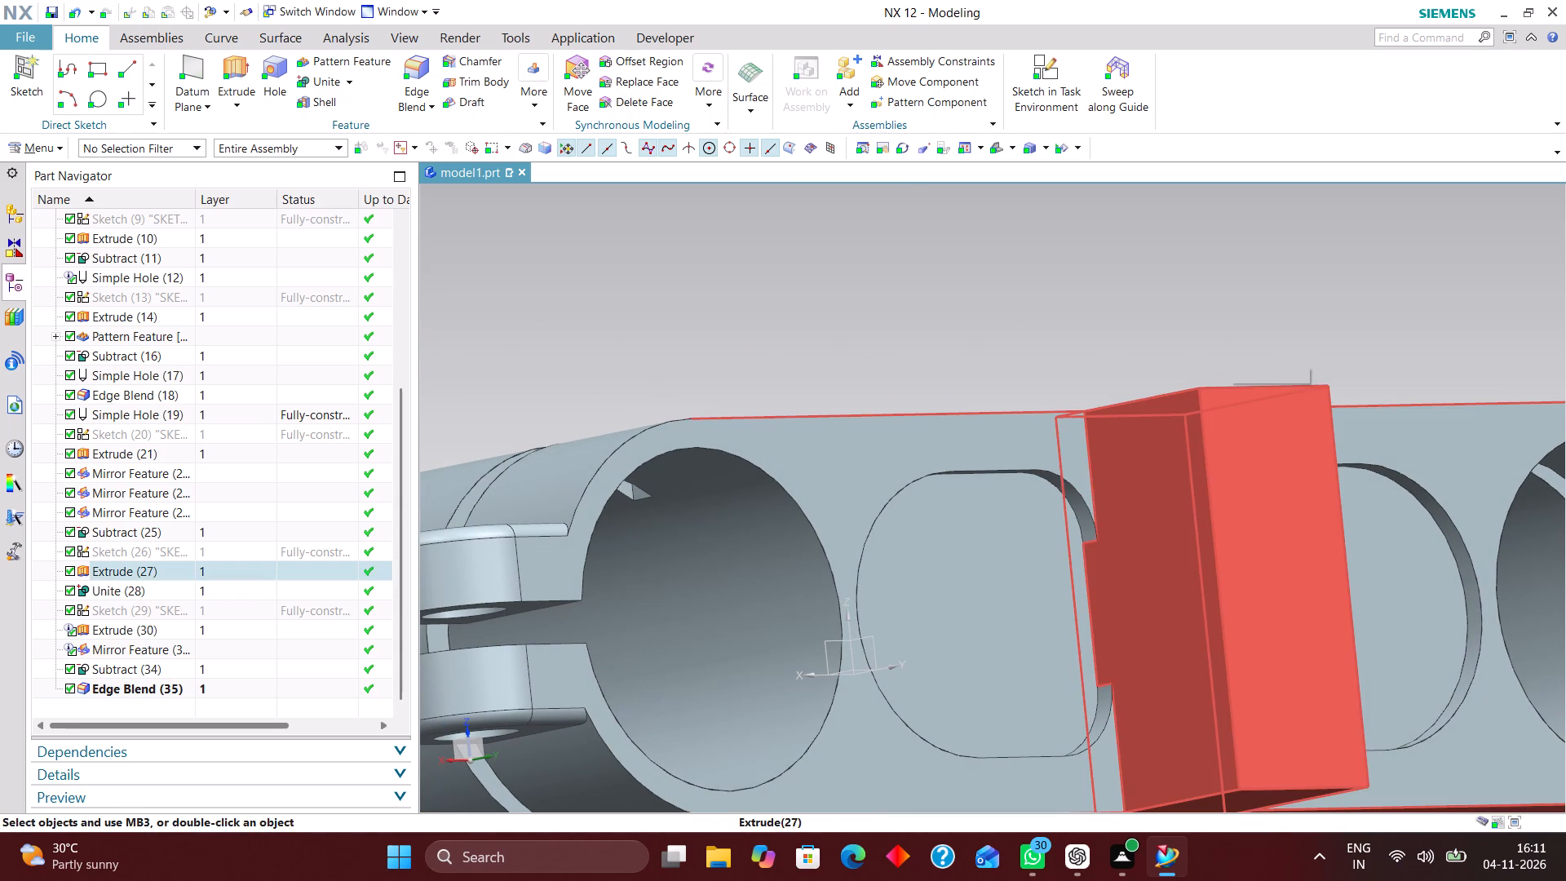
click(995, 150)
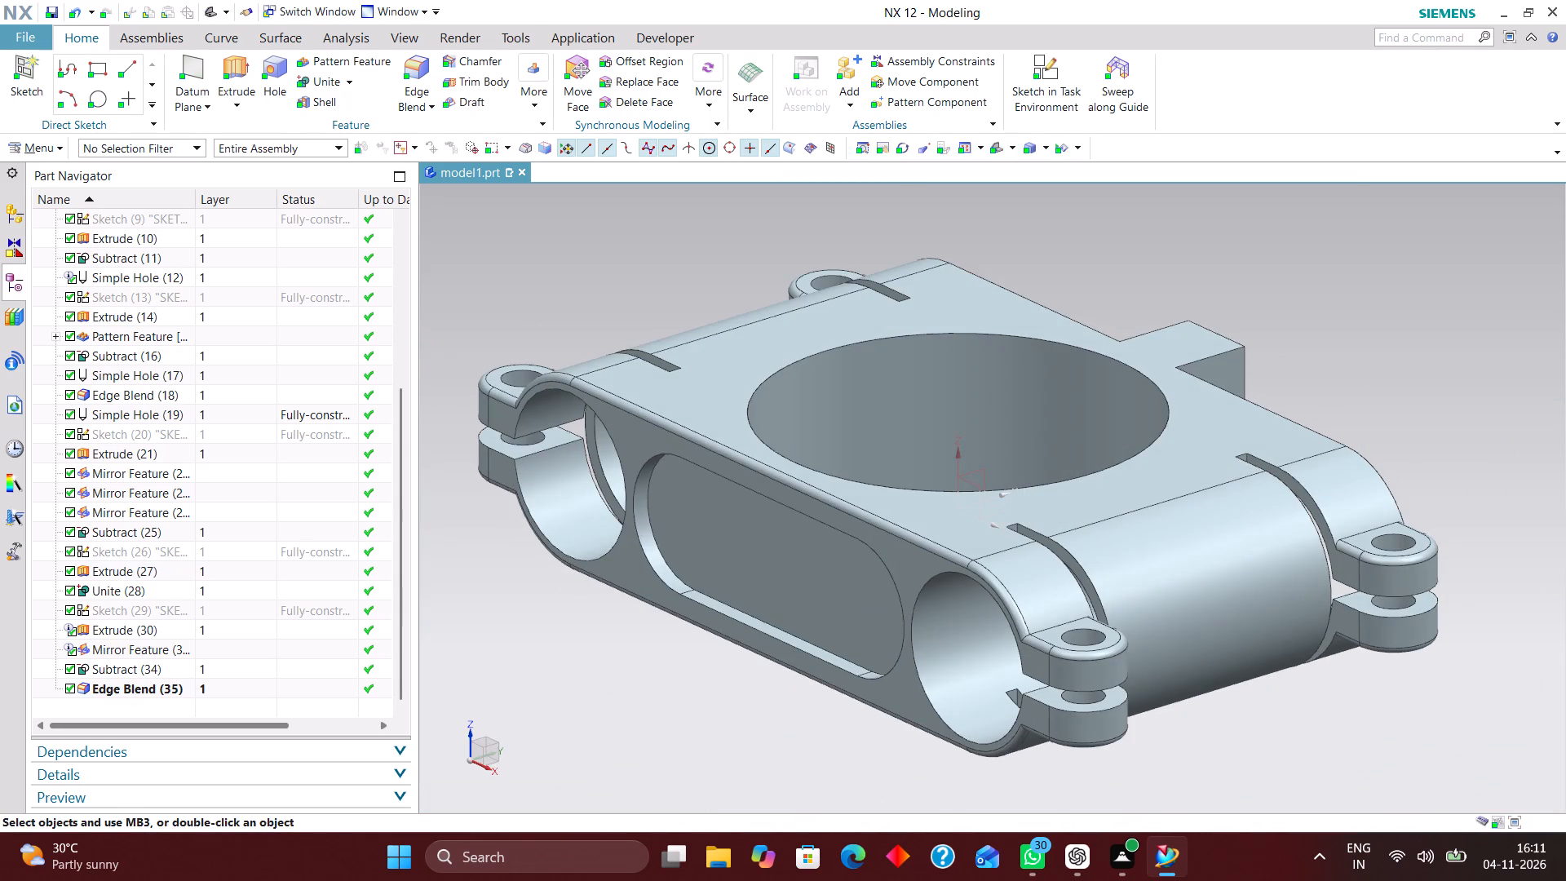
middle_drag(1320, 416, 1216, 558)
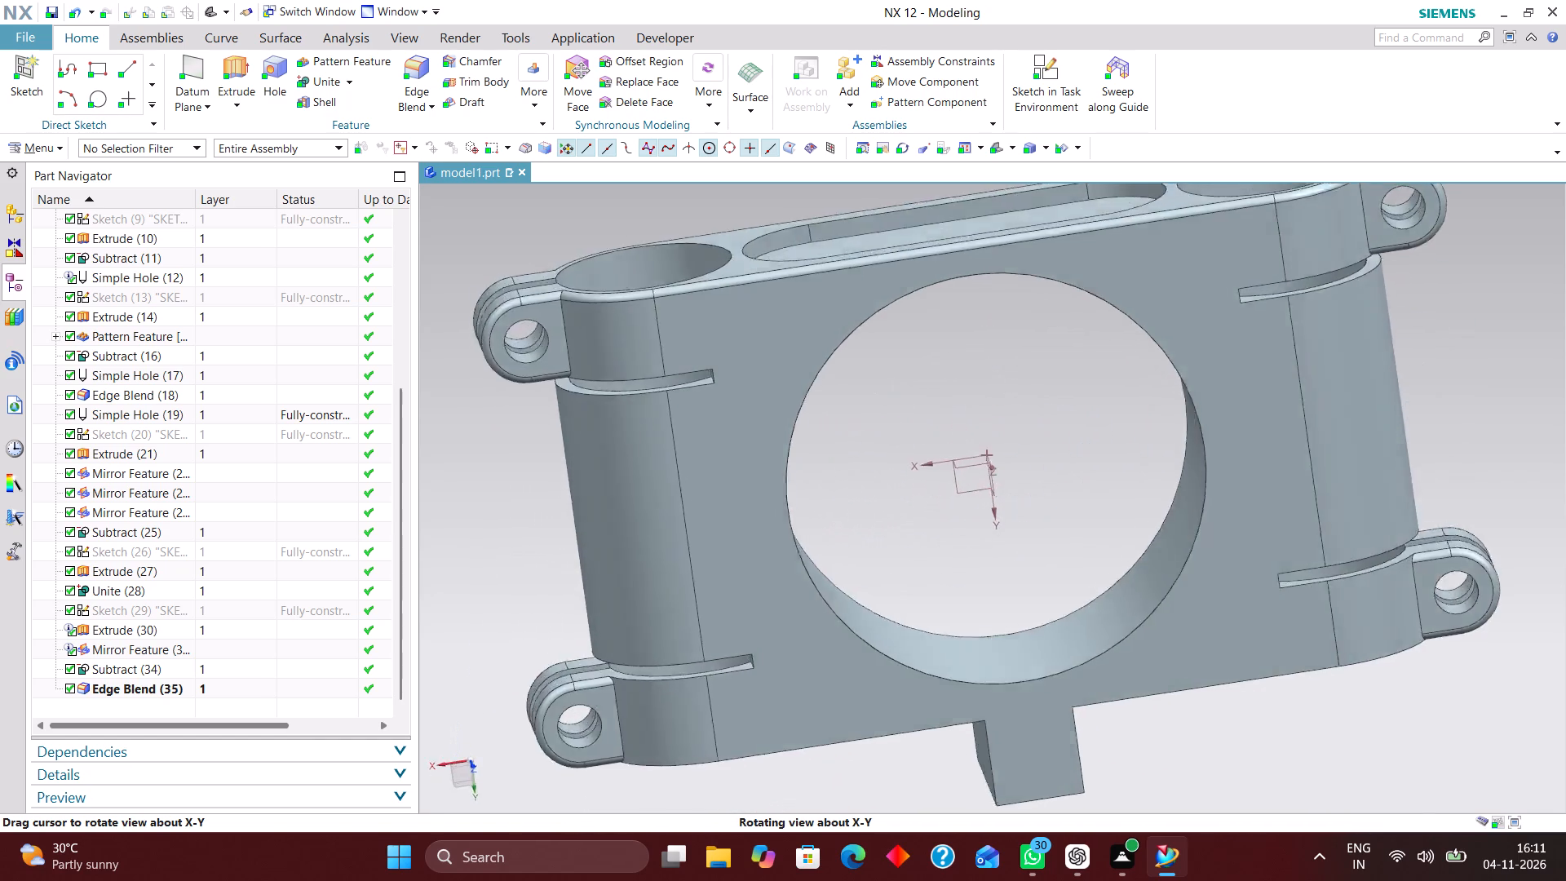
middle_drag(1216, 558, 1341, 557)
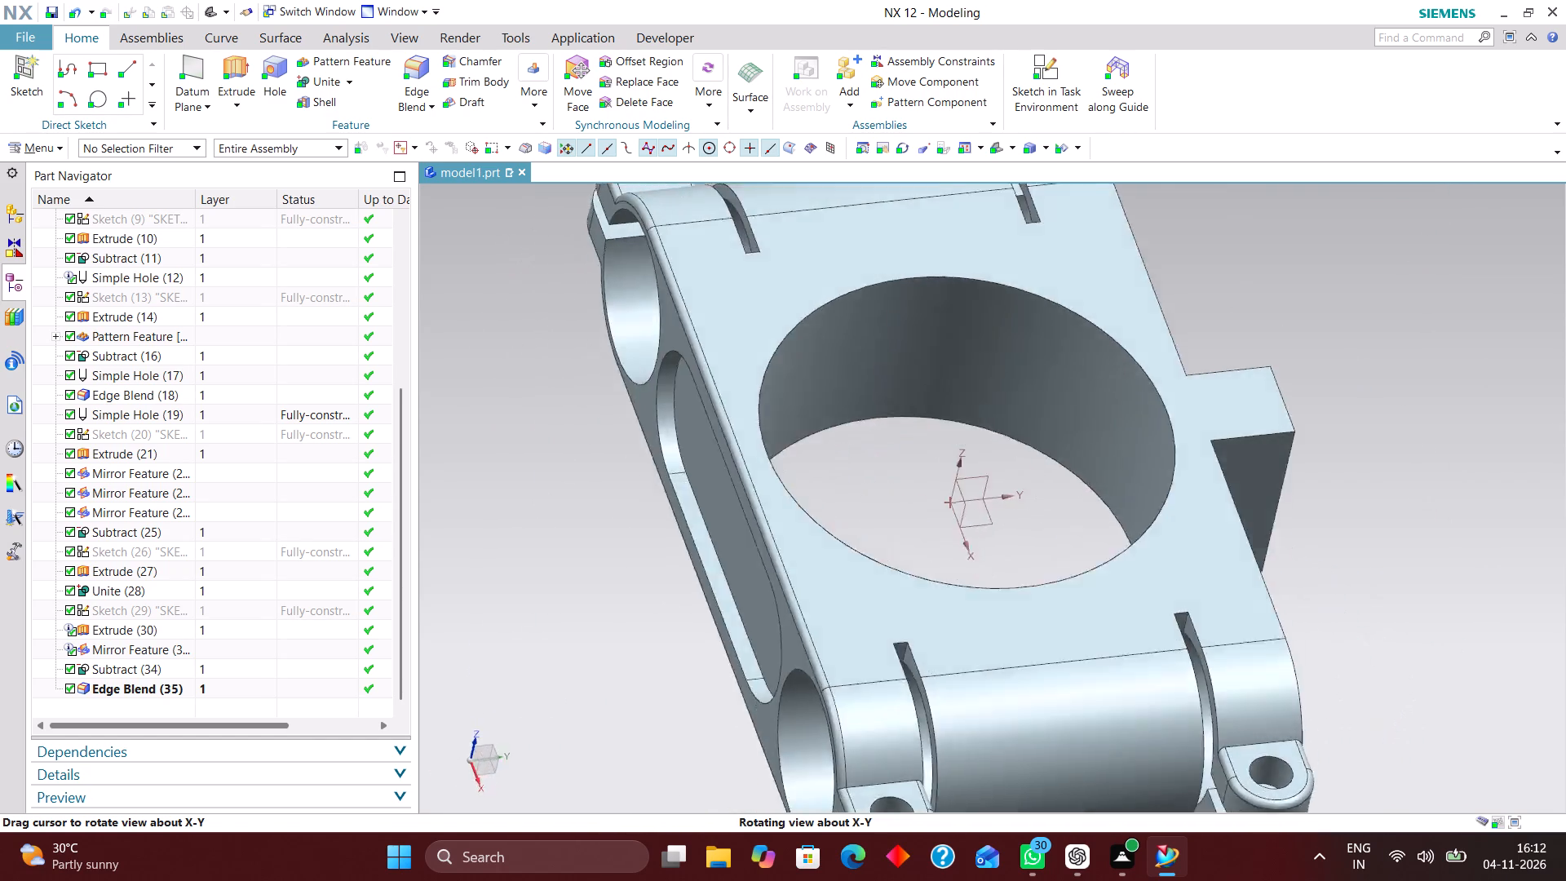
middle_drag(1341, 557, 1396, 593)
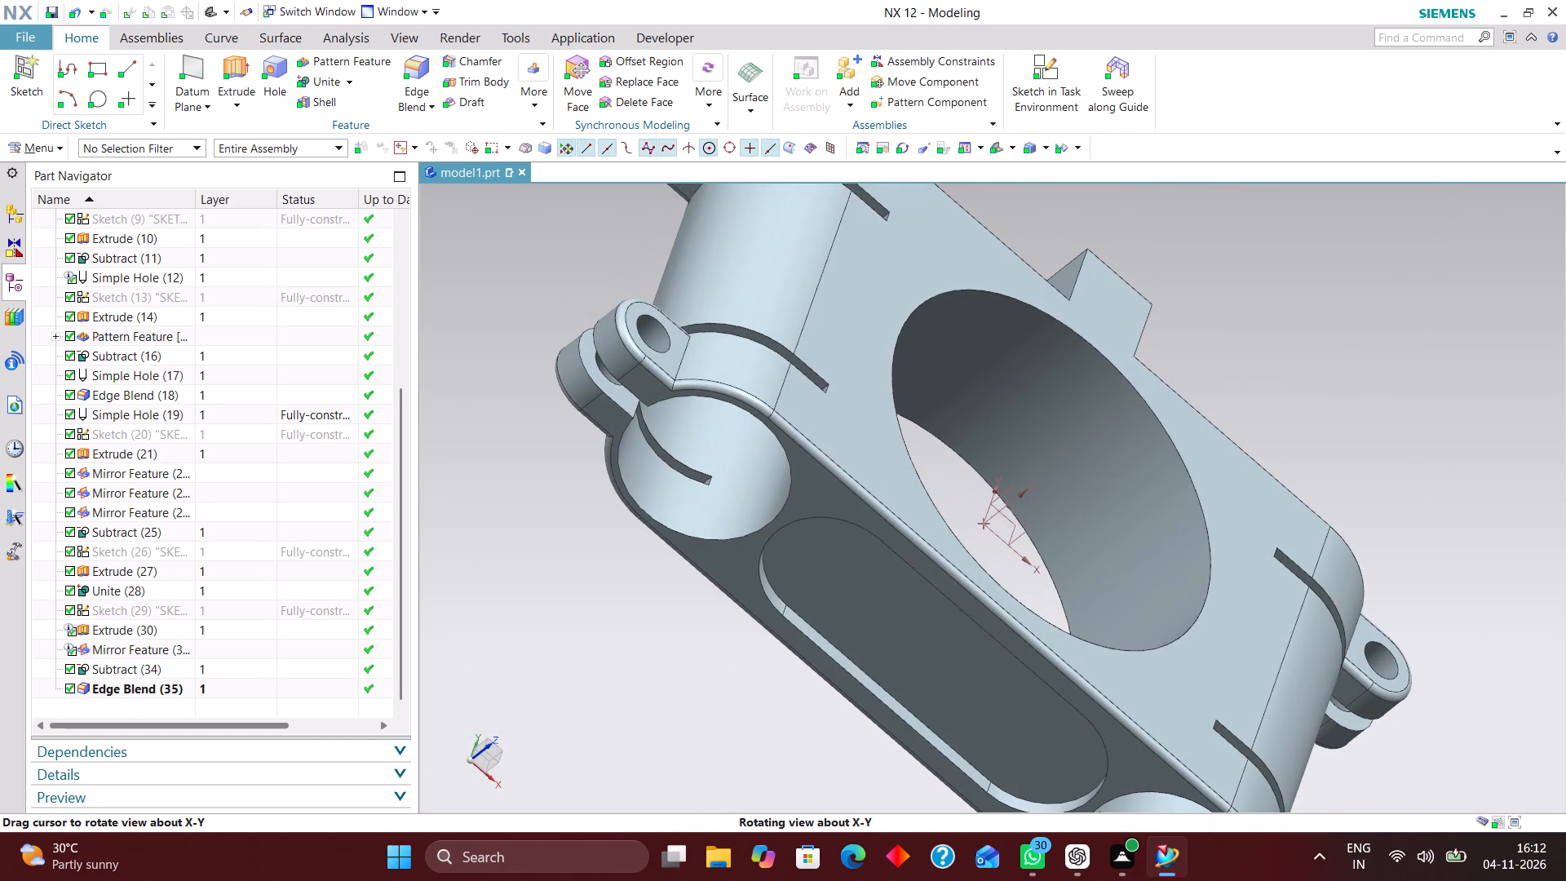
middle_drag(1396, 593, 1396, 594)
scroll(1396, 595, up, 1)
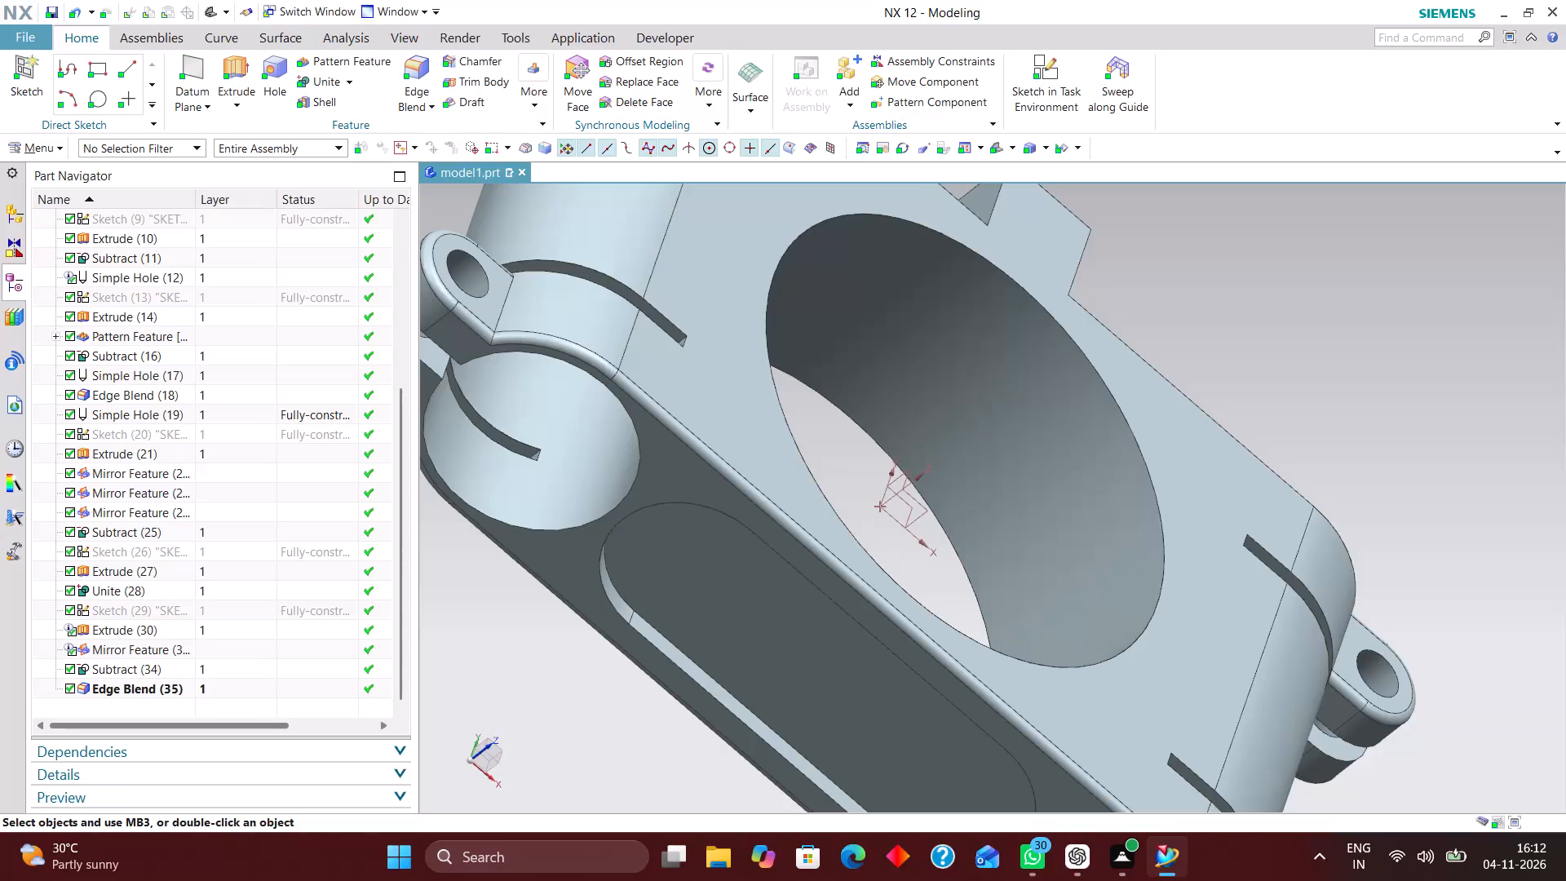
scroll(1374, 470, down, 3)
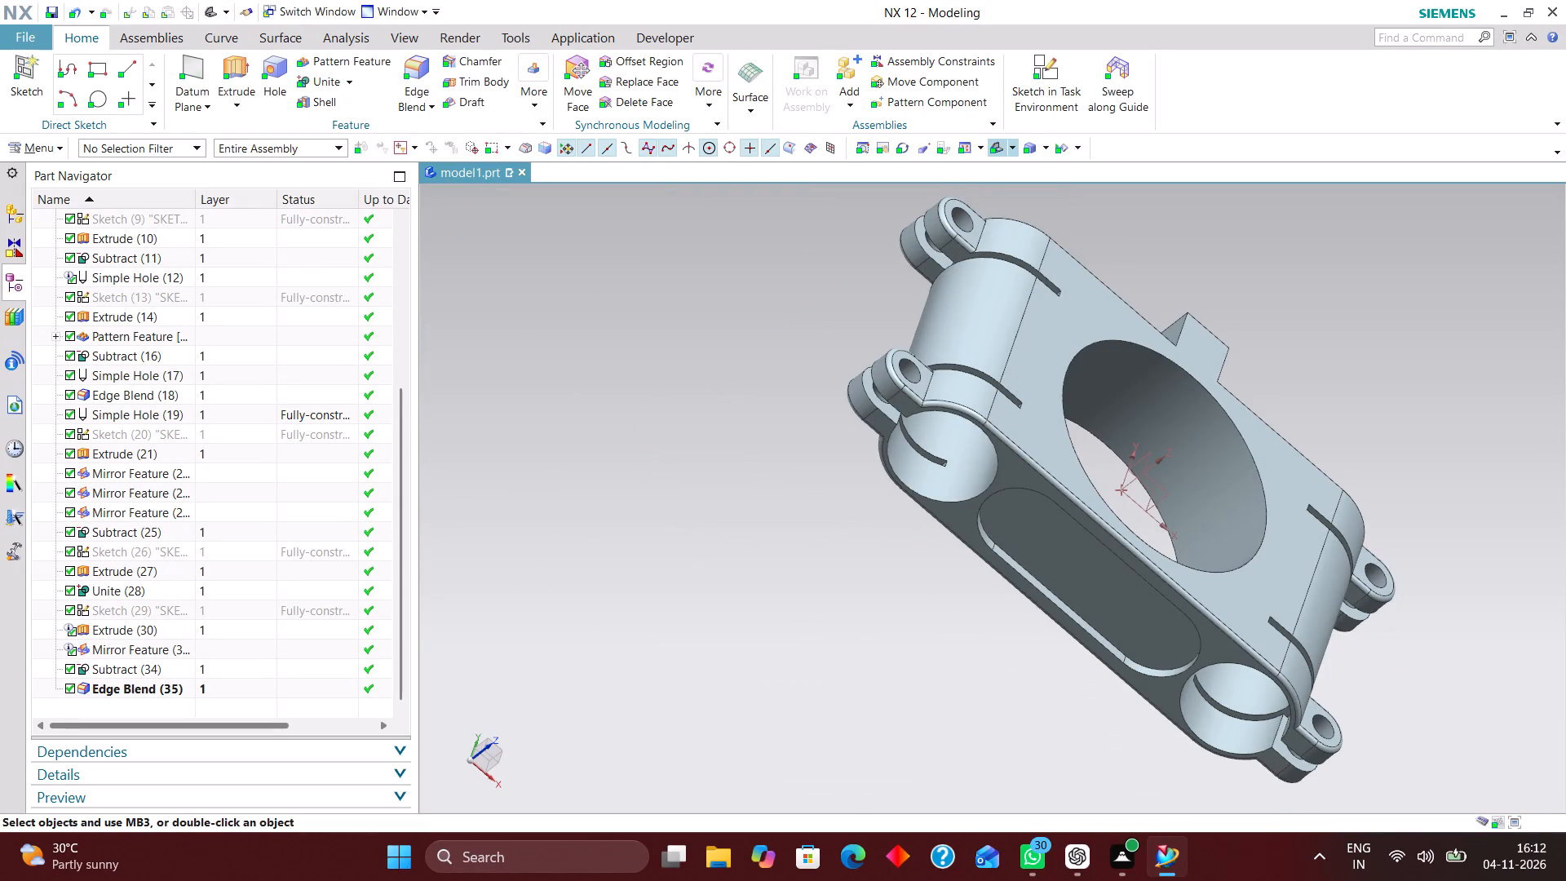
click(997, 145)
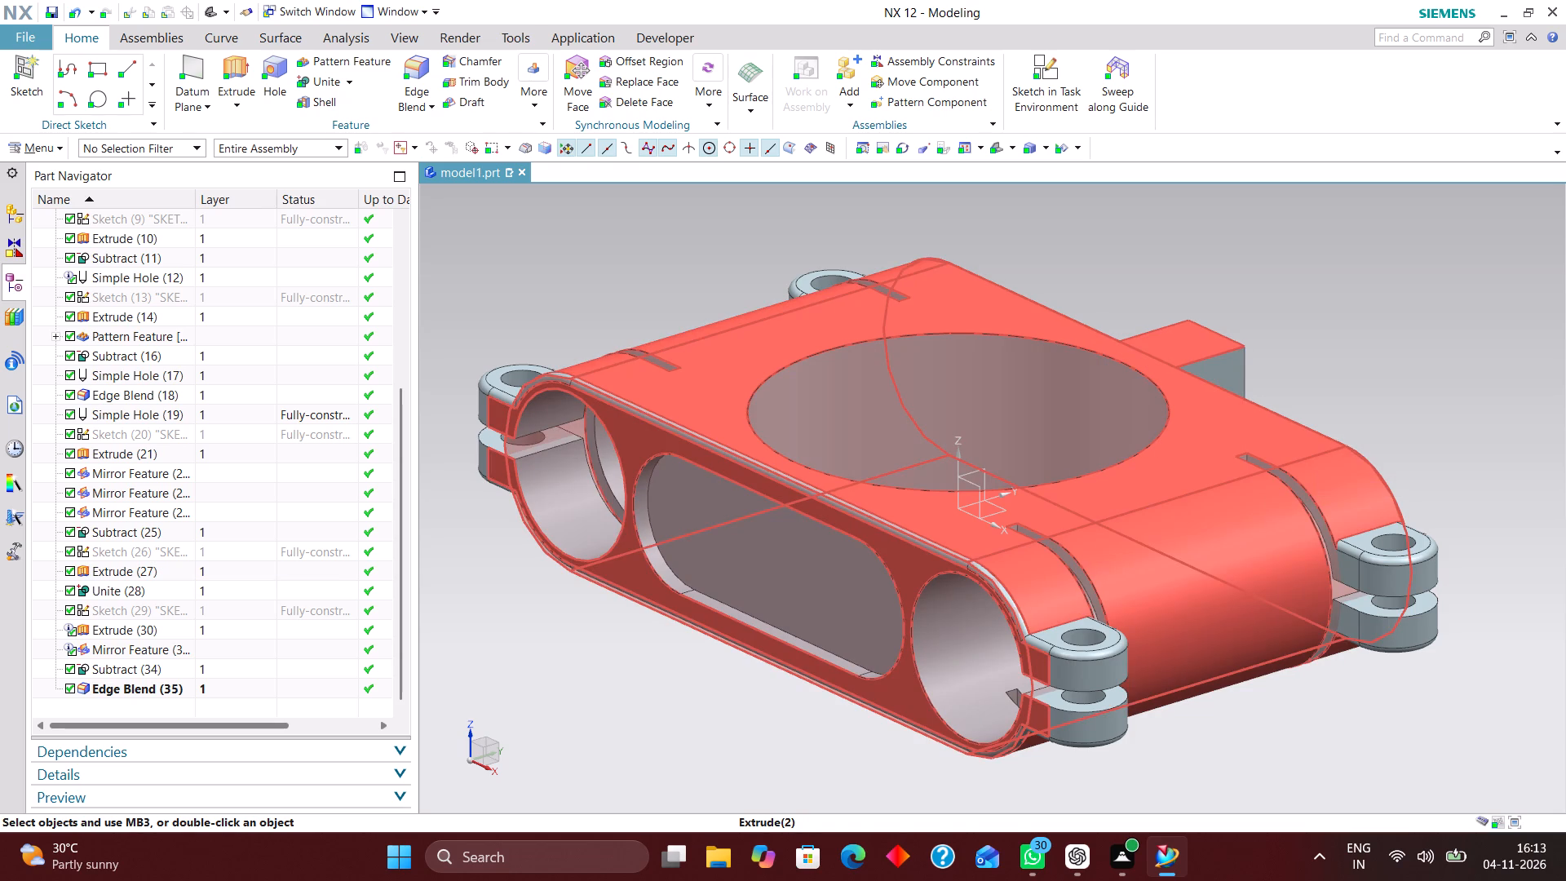
scroll(1222, 533, down, 2)
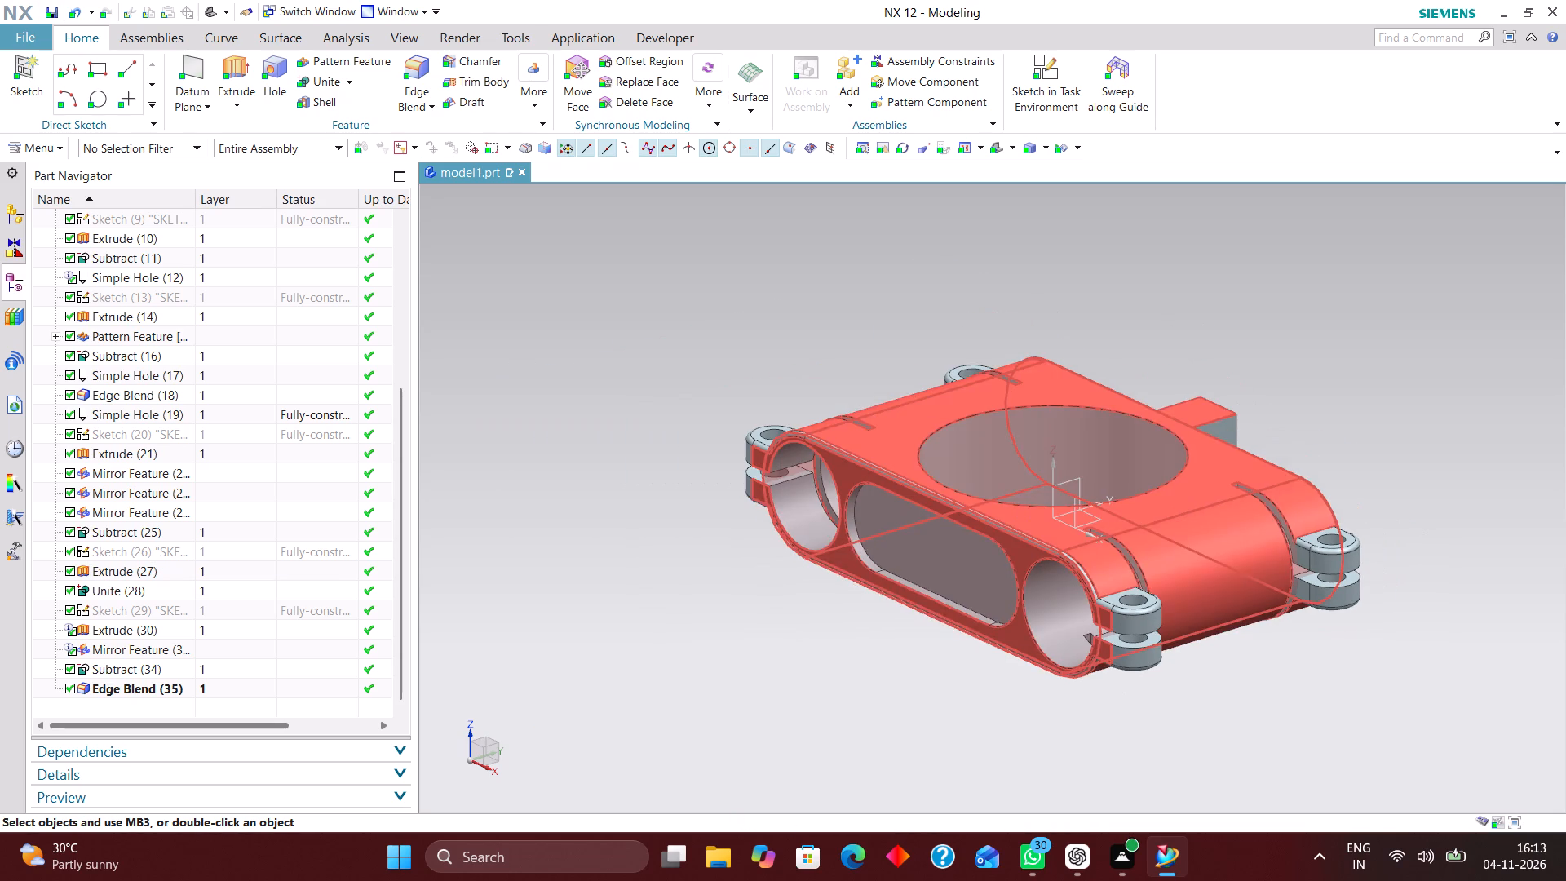
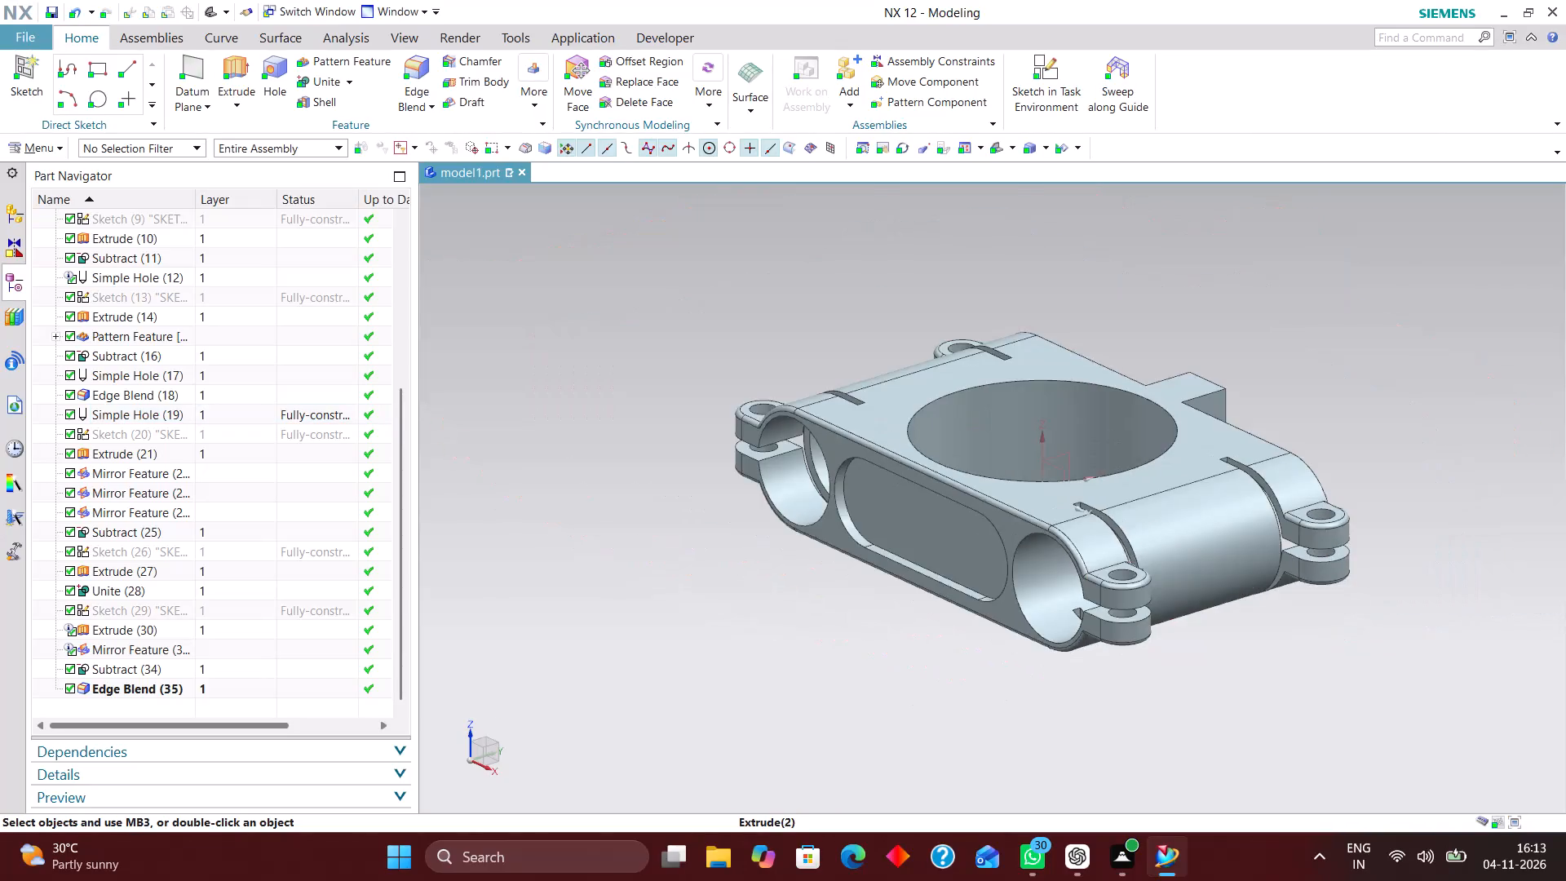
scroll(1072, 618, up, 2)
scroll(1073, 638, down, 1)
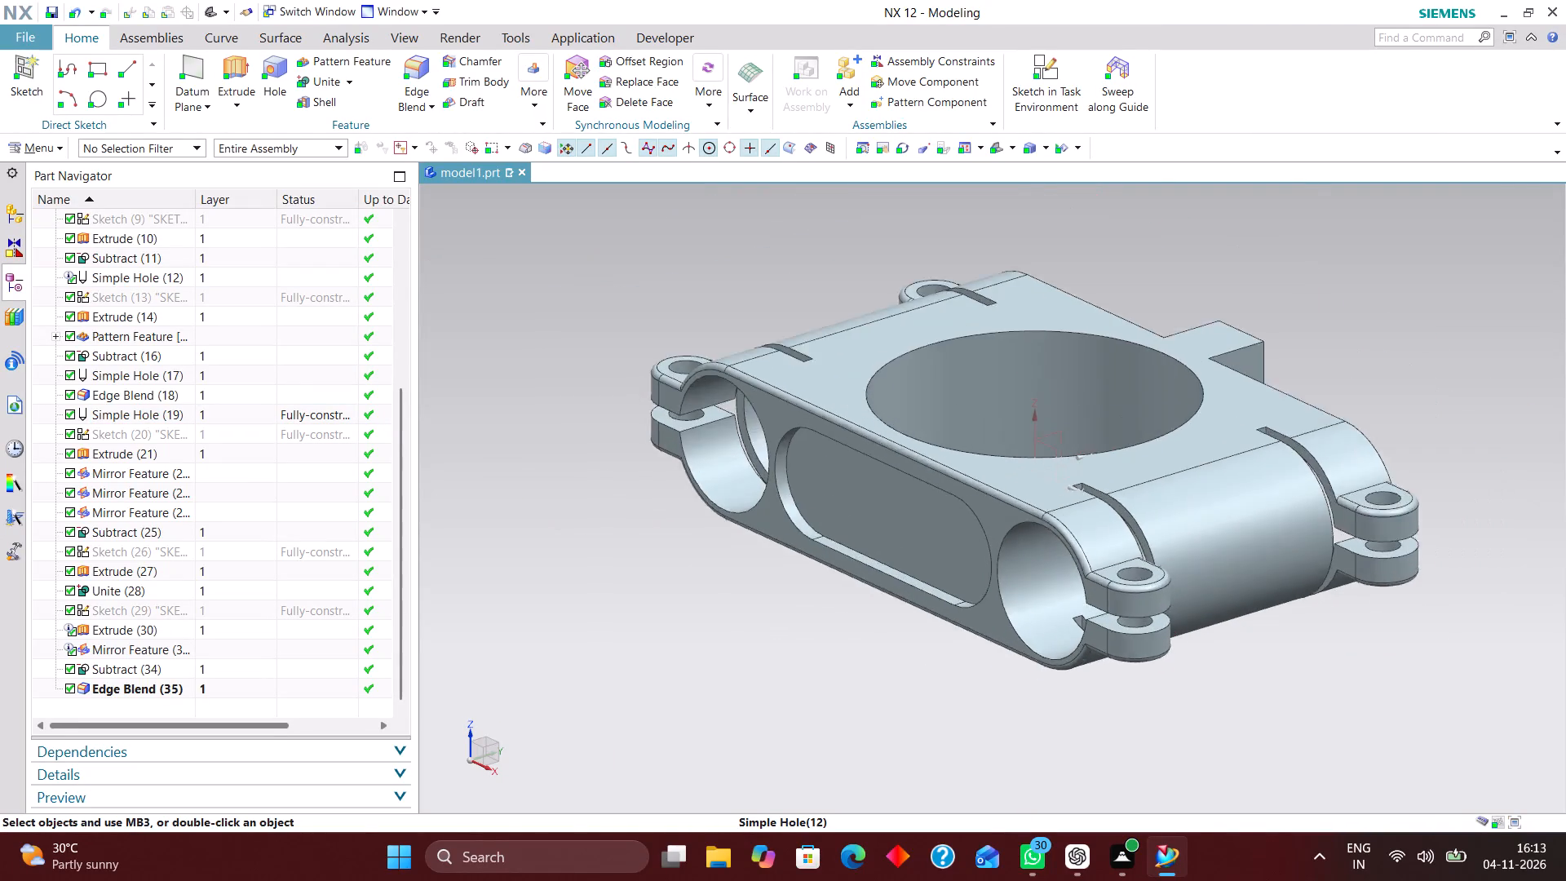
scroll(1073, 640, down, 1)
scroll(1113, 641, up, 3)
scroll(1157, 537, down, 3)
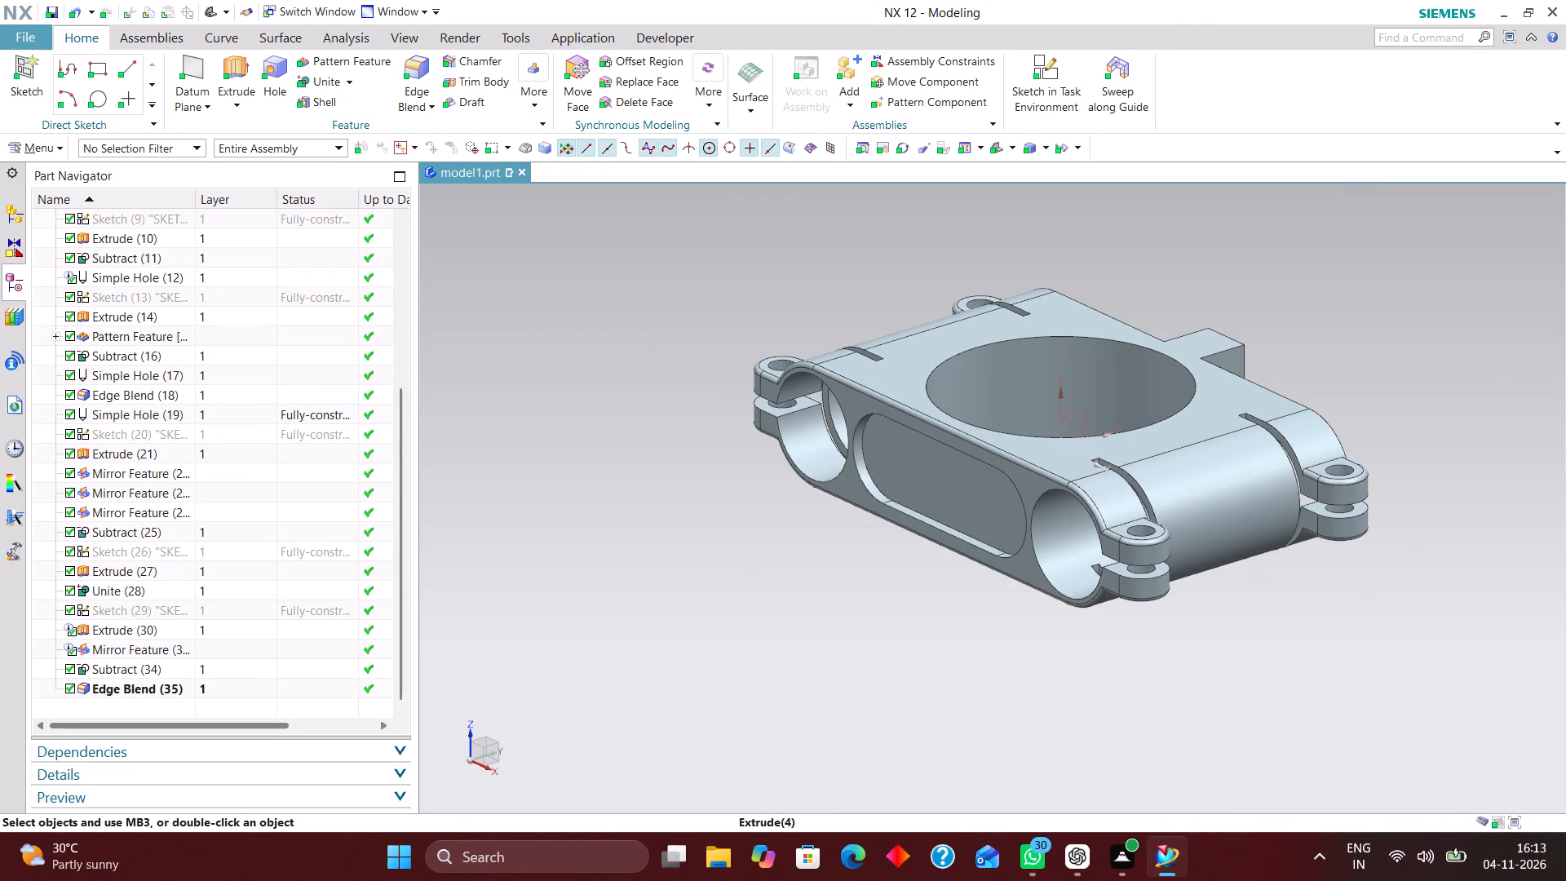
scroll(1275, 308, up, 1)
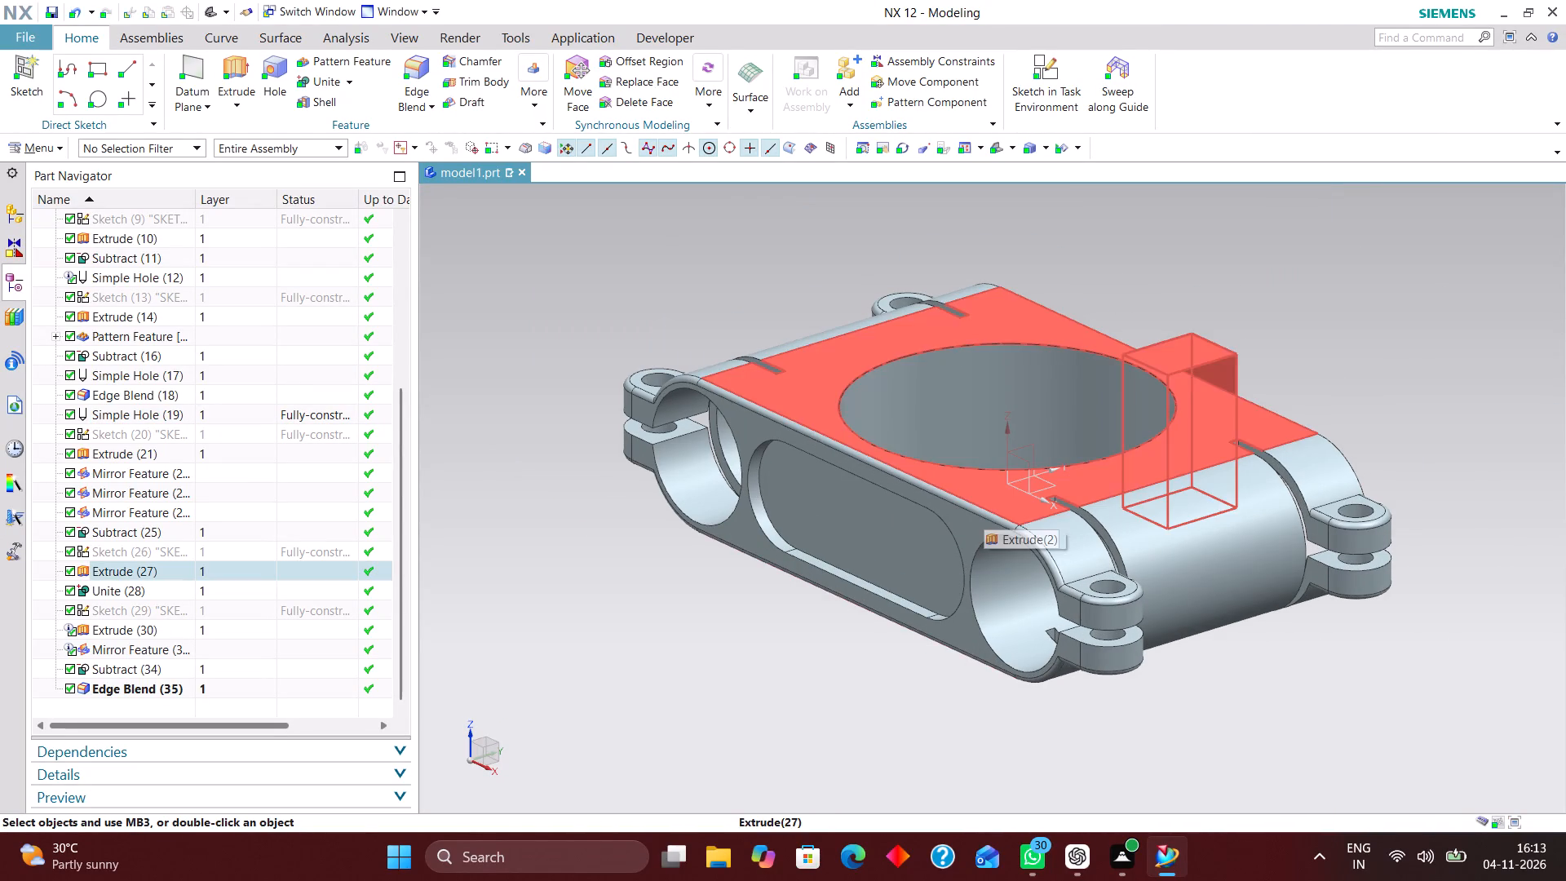
Start an Edge Blend with 1 mm radius on the upper and lower outer edges of the block-side face, on both sides of the block.
click(424, 70)
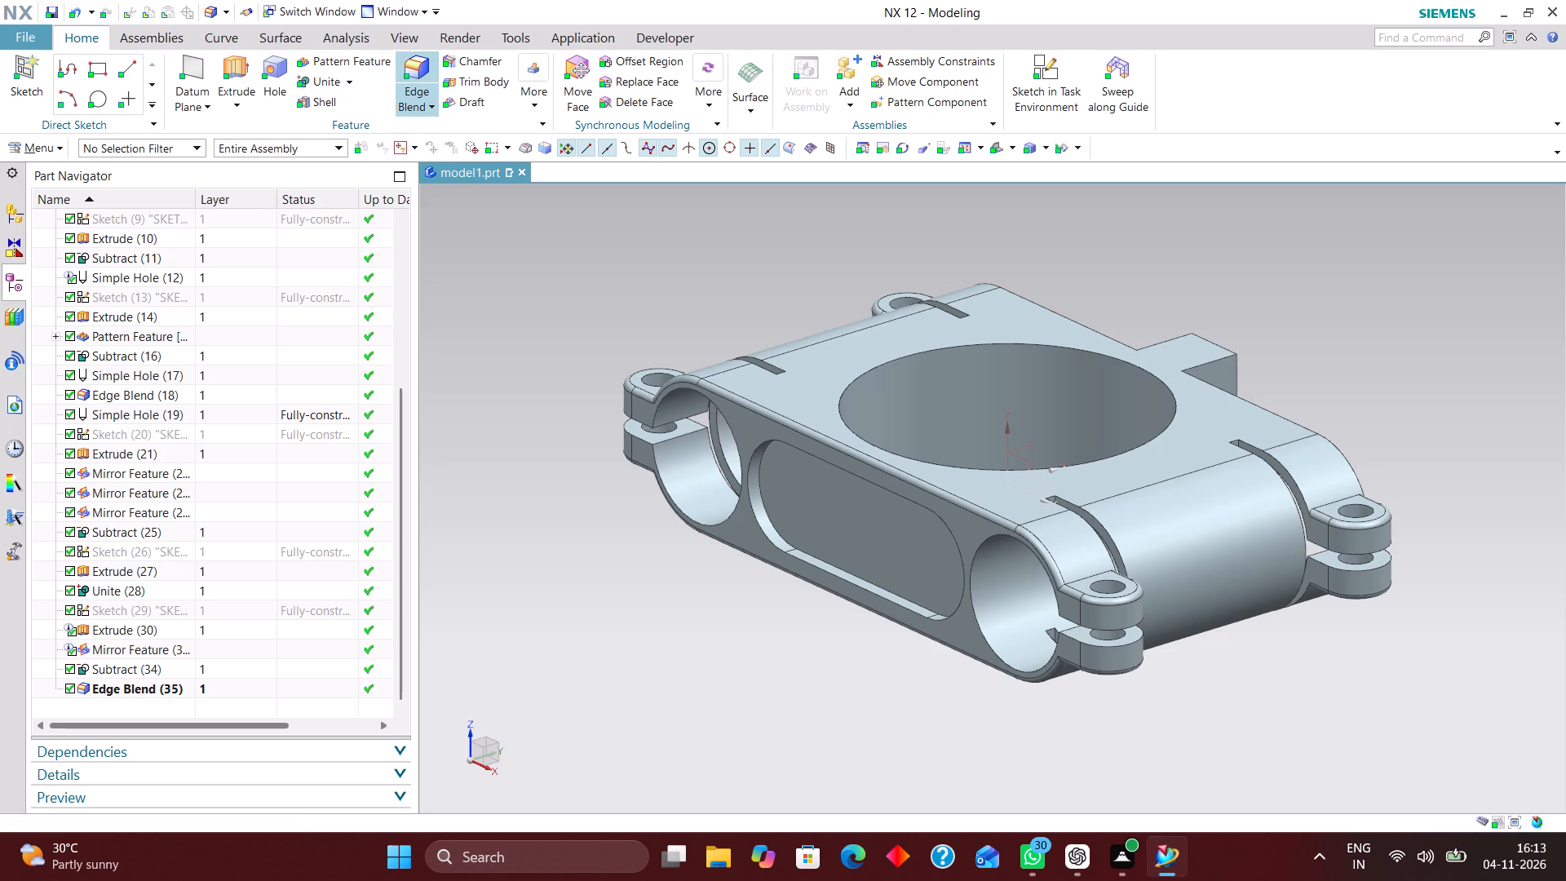
middle_drag(1282, 309, 1157, 305)
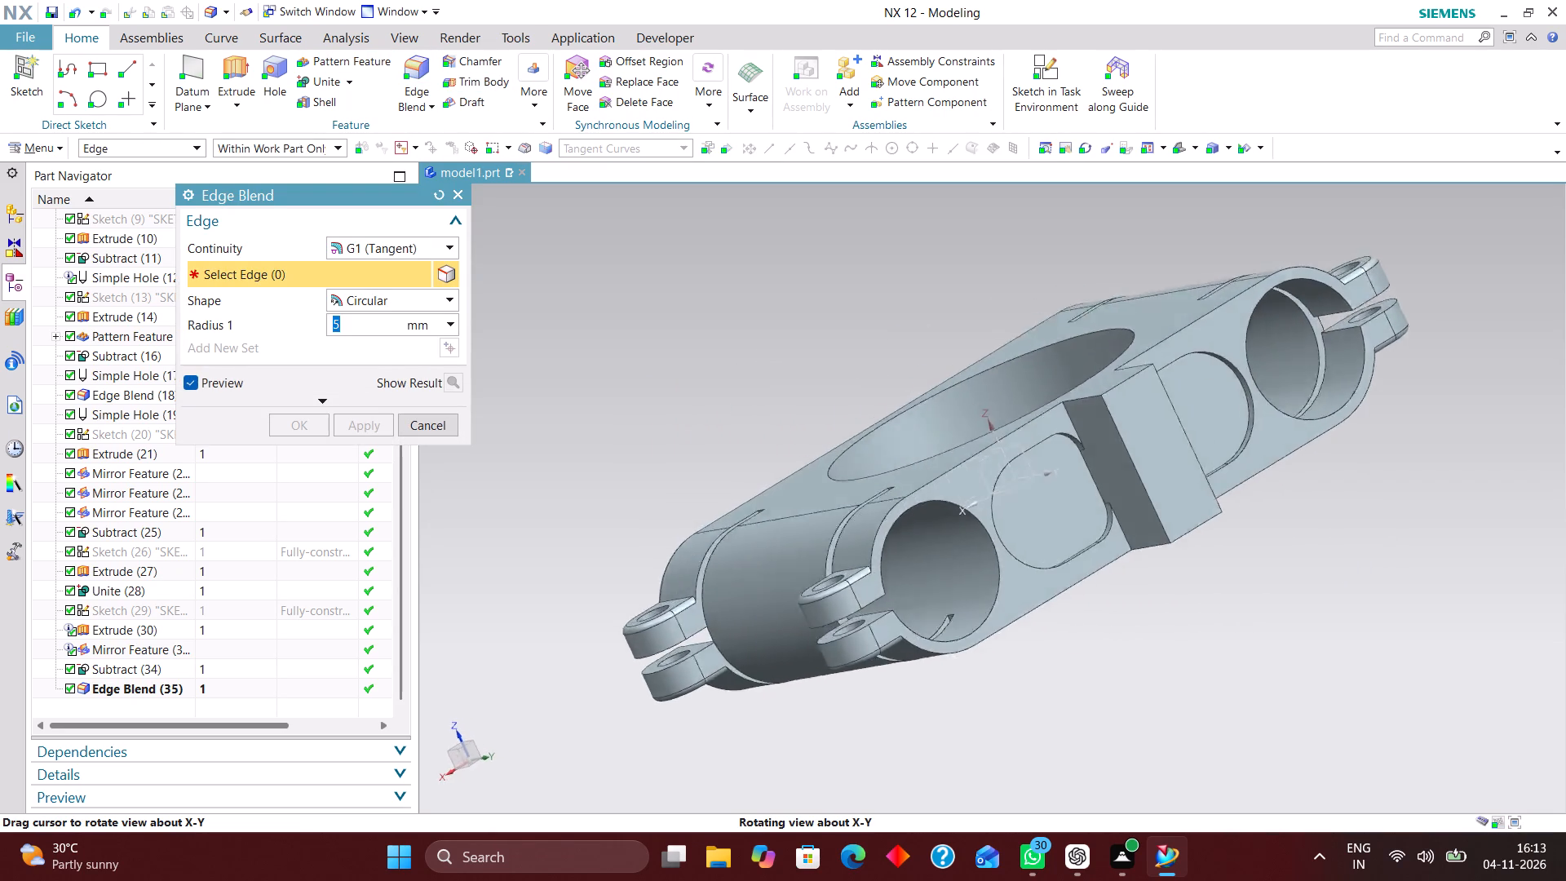
middle_drag(1157, 305, 1151, 314)
scroll(913, 509, up, 4)
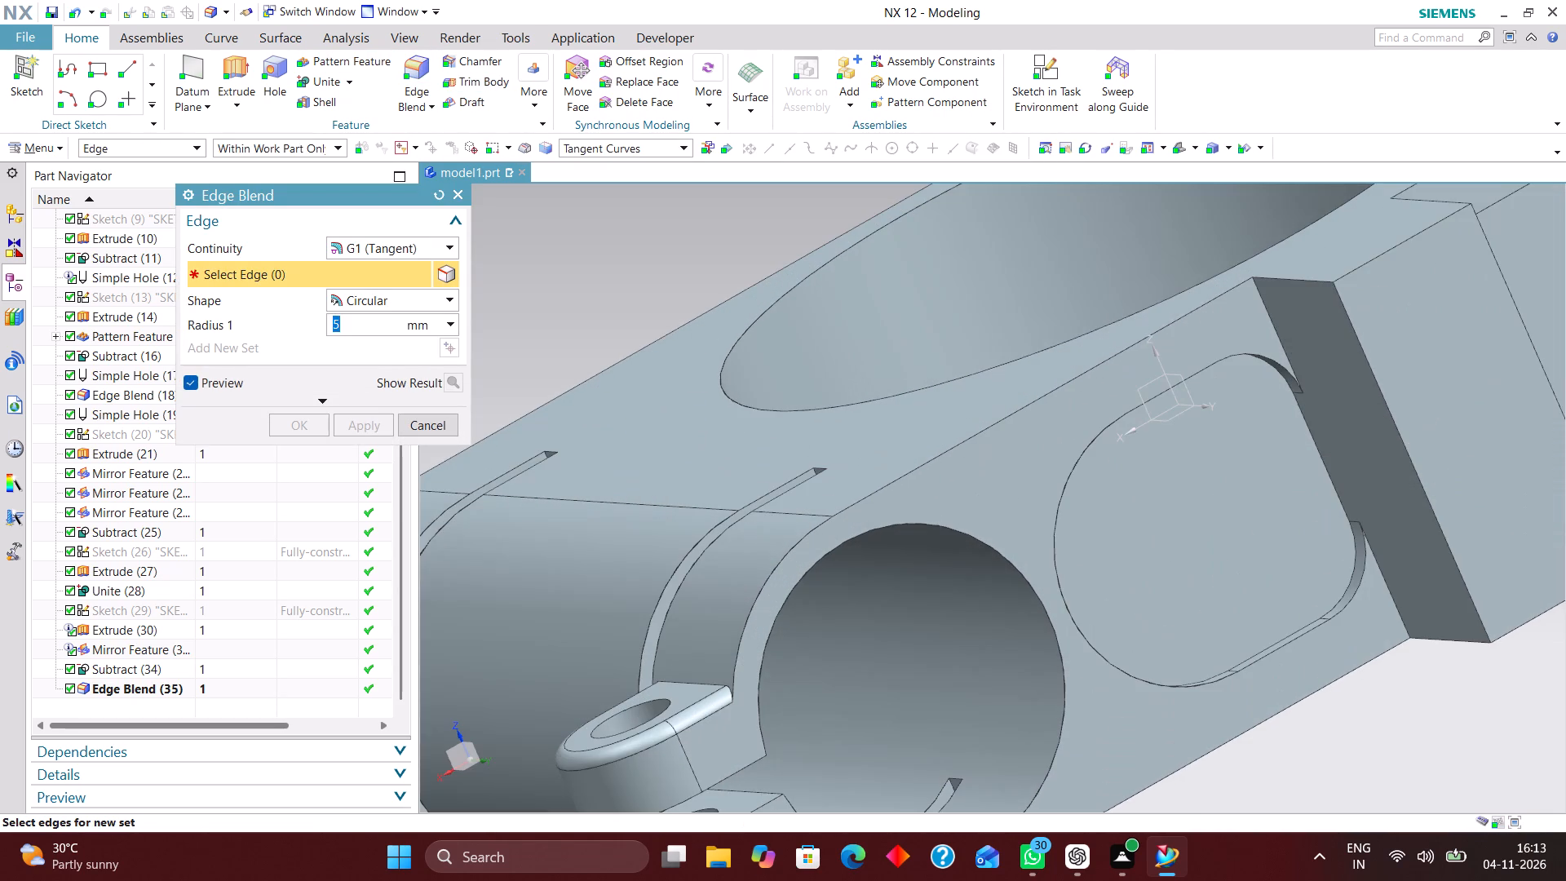
click(910, 467)
scroll(914, 317, down, 2)
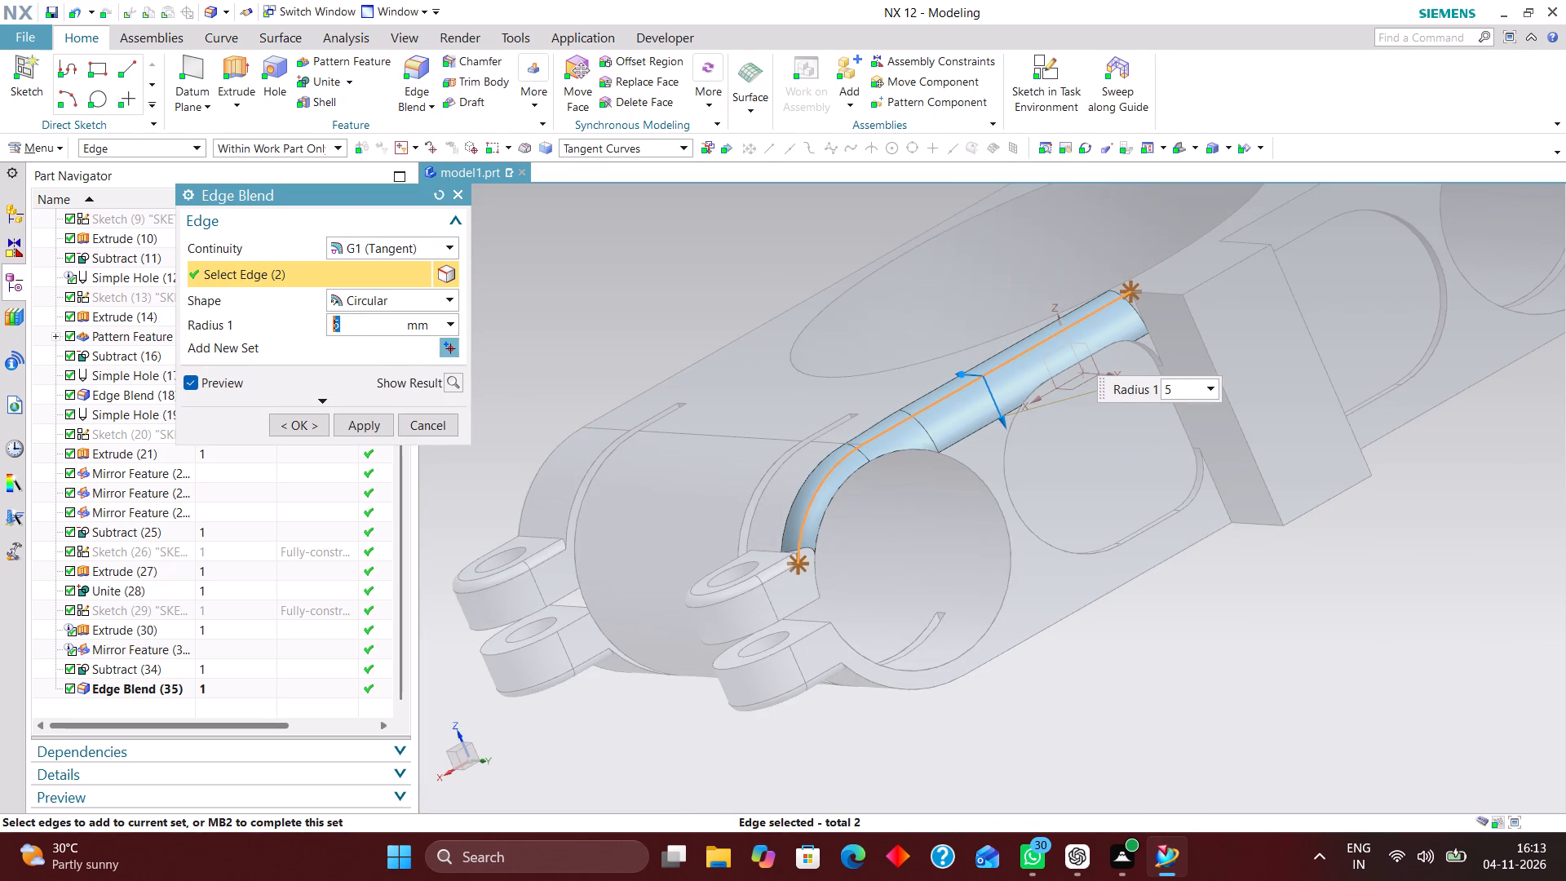
key(1)
key(Return)
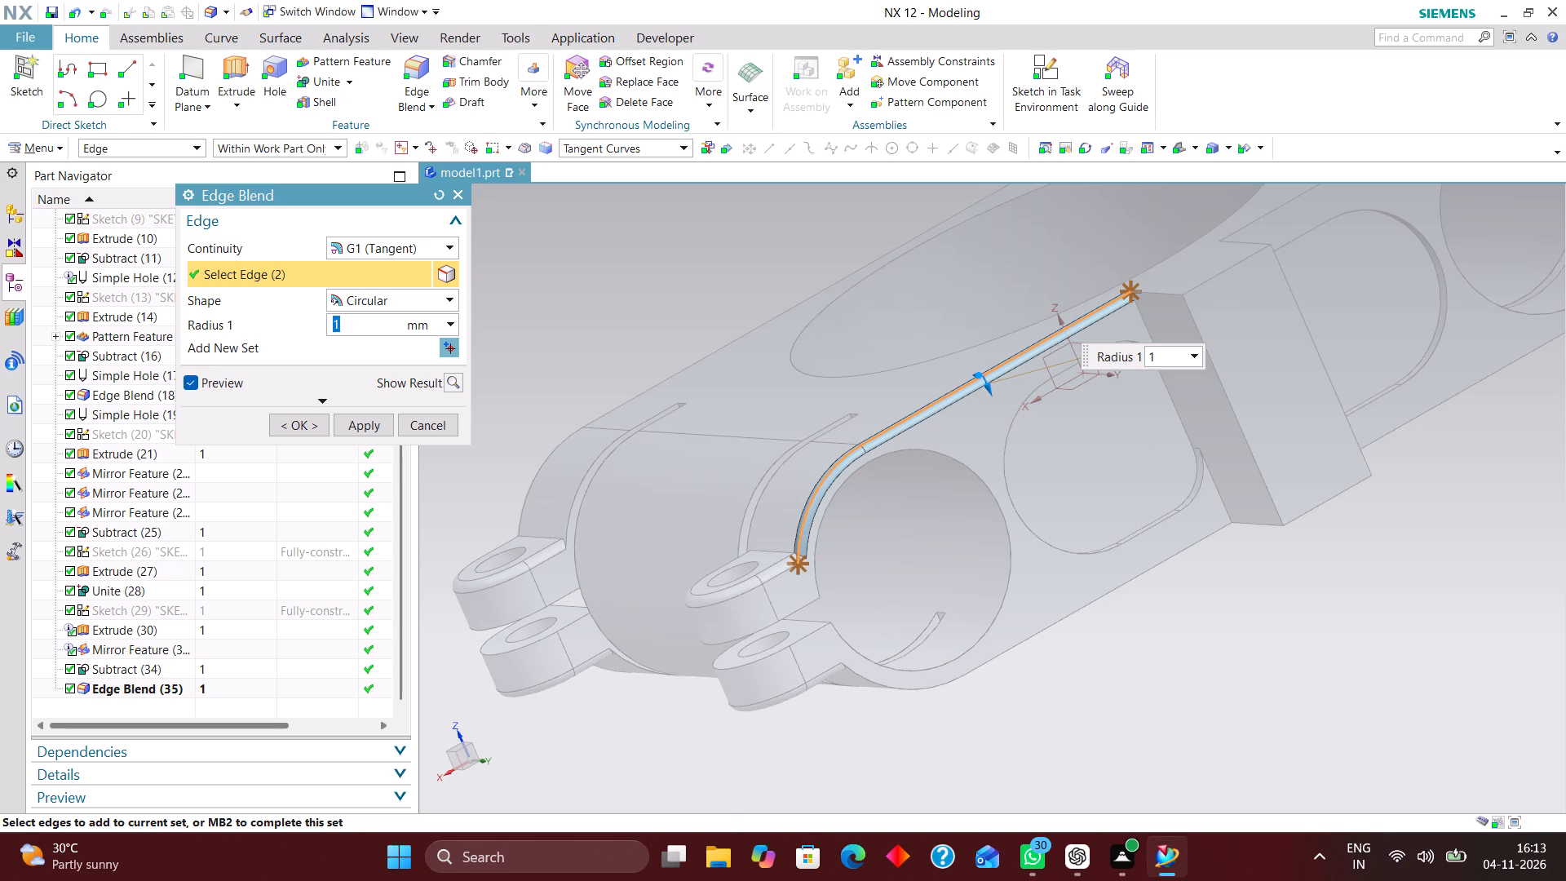
click(1021, 640)
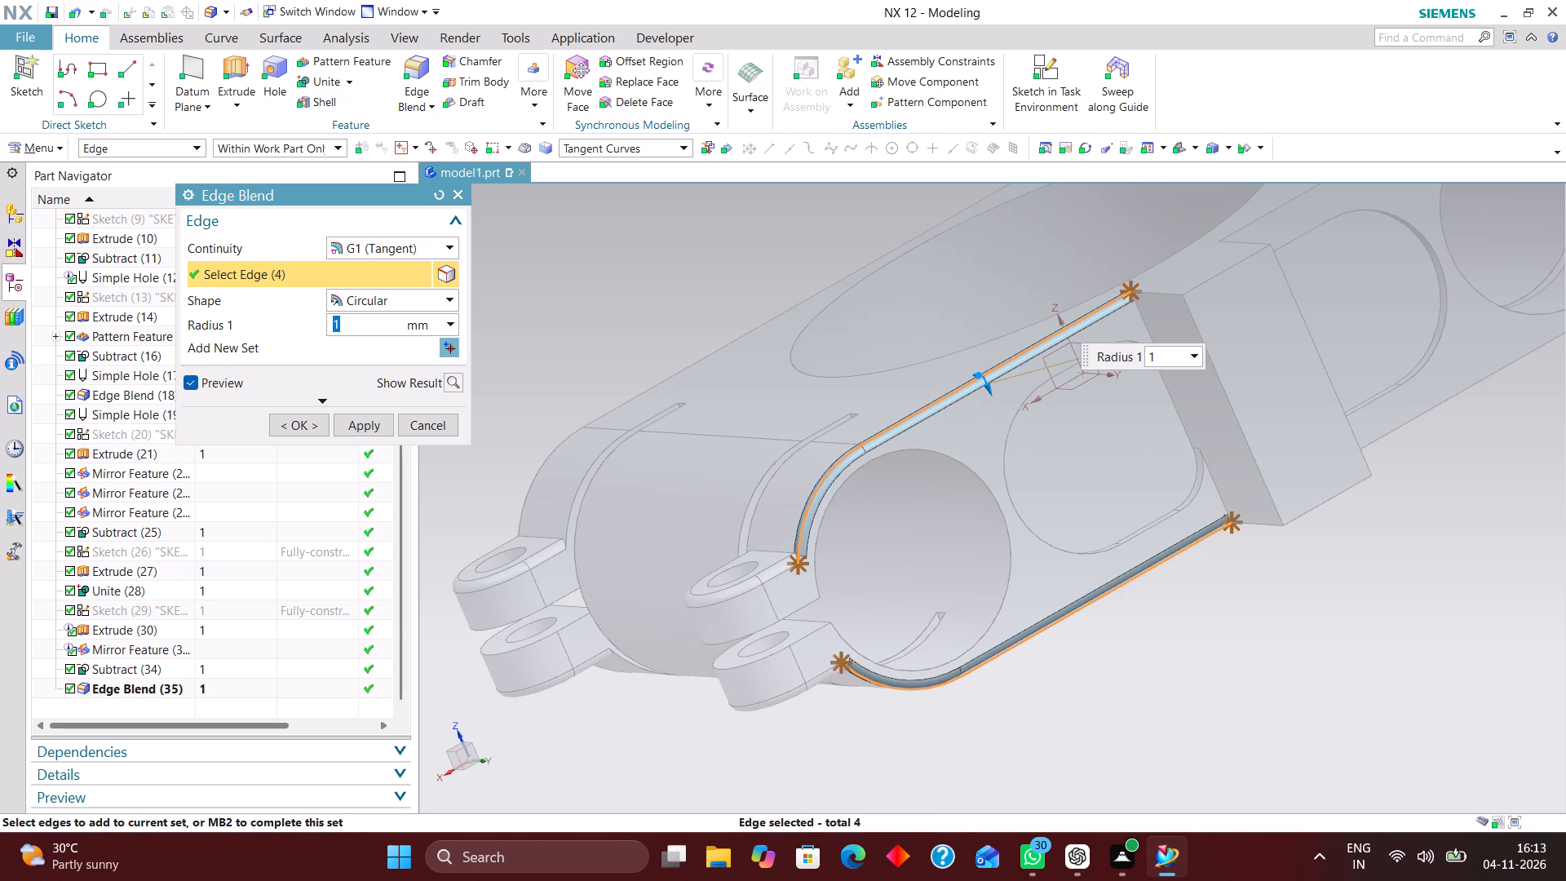
scroll(1144, 650, down, 2)
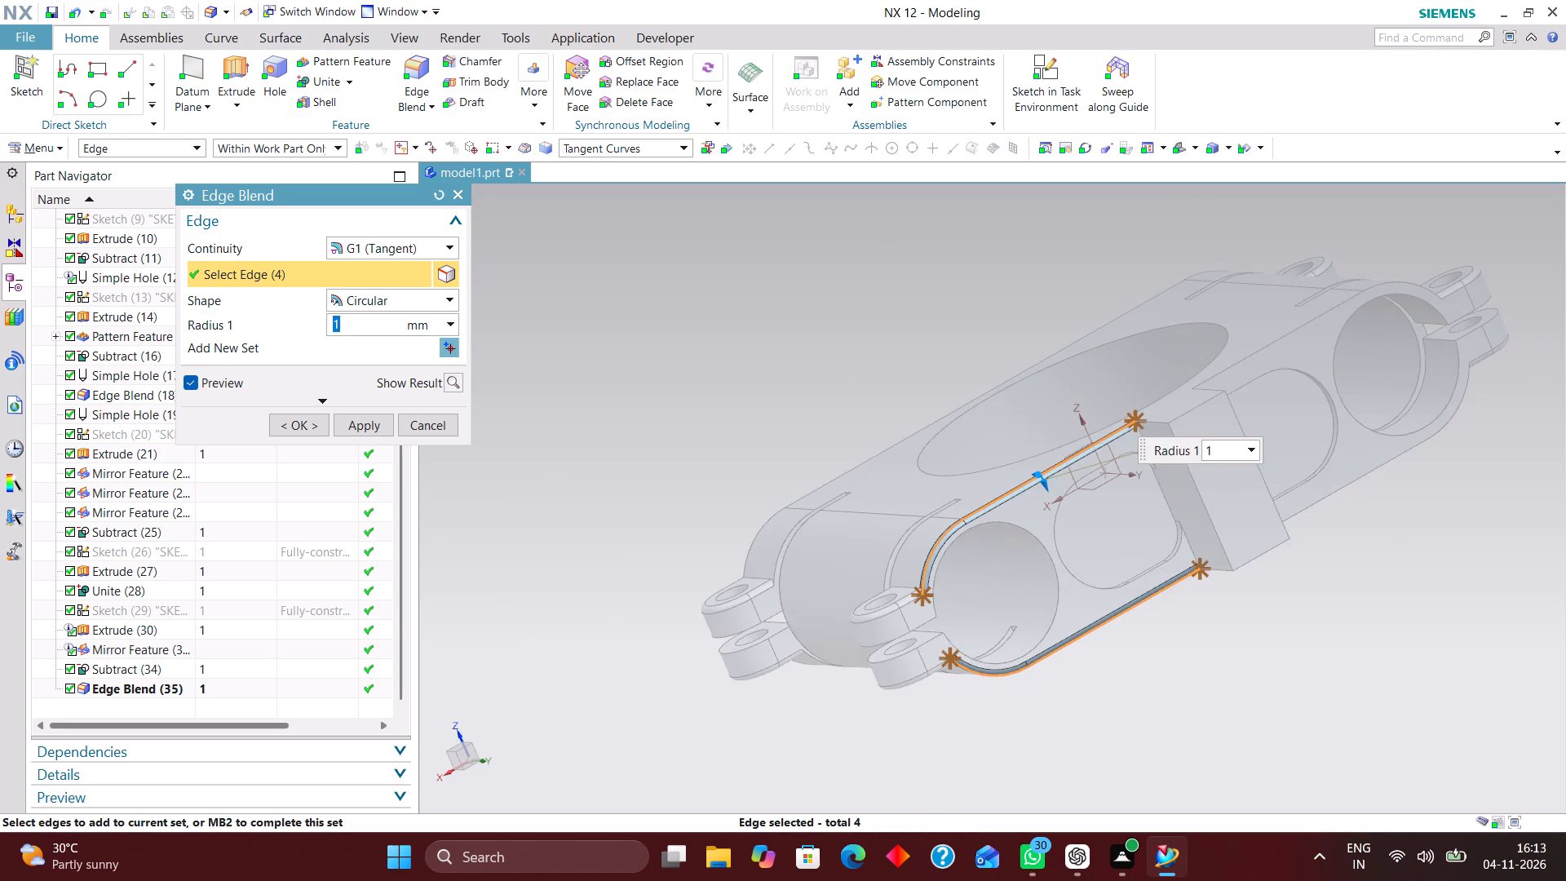
scroll(1245, 350, up, 2)
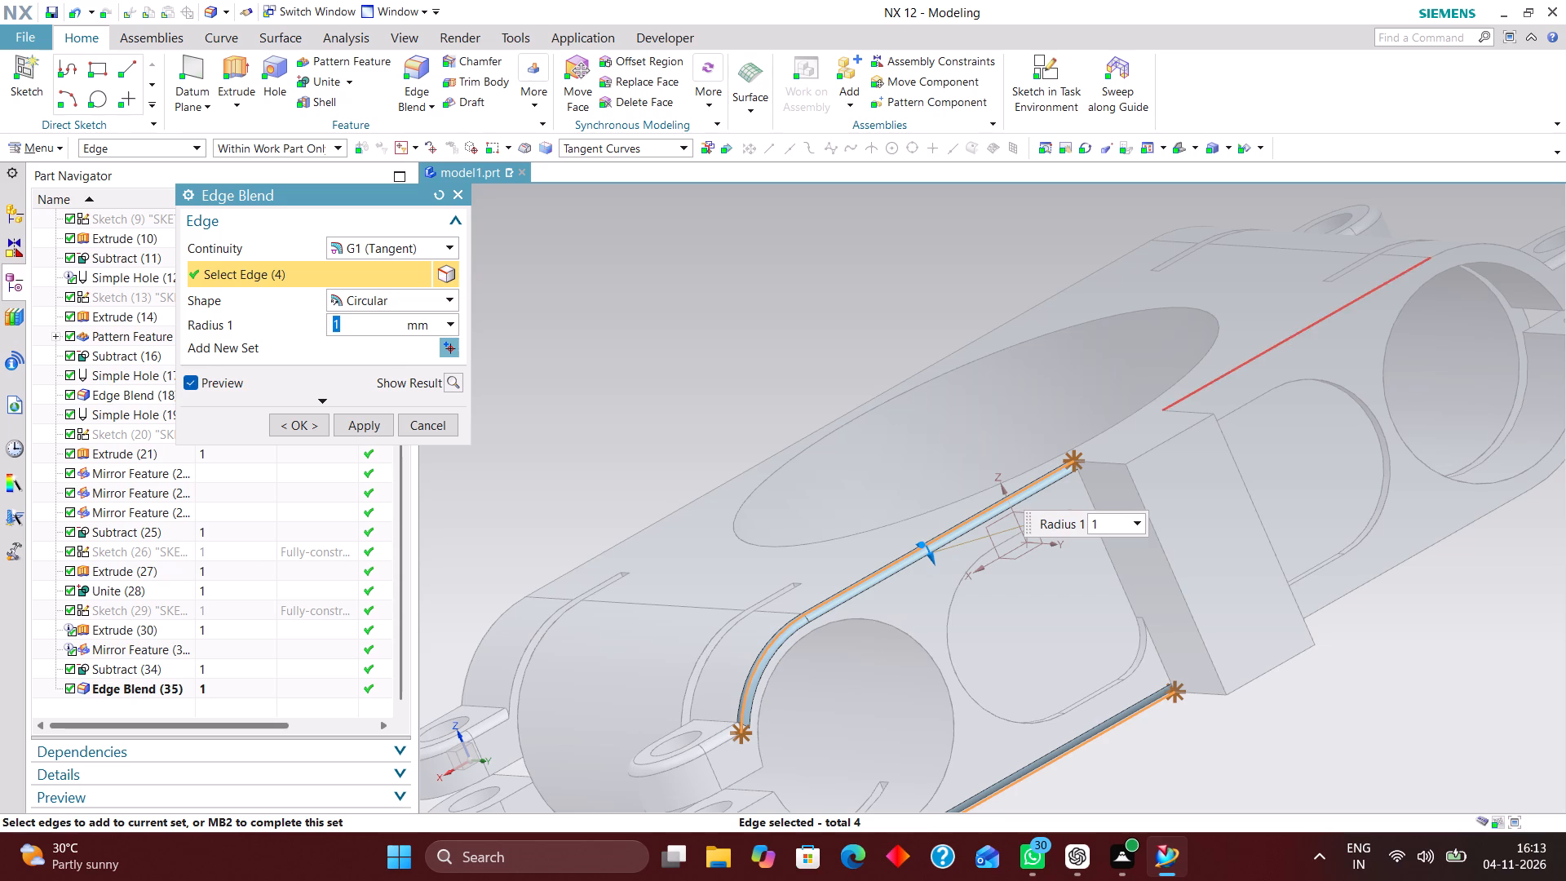
click(1231, 363)
click(1404, 560)
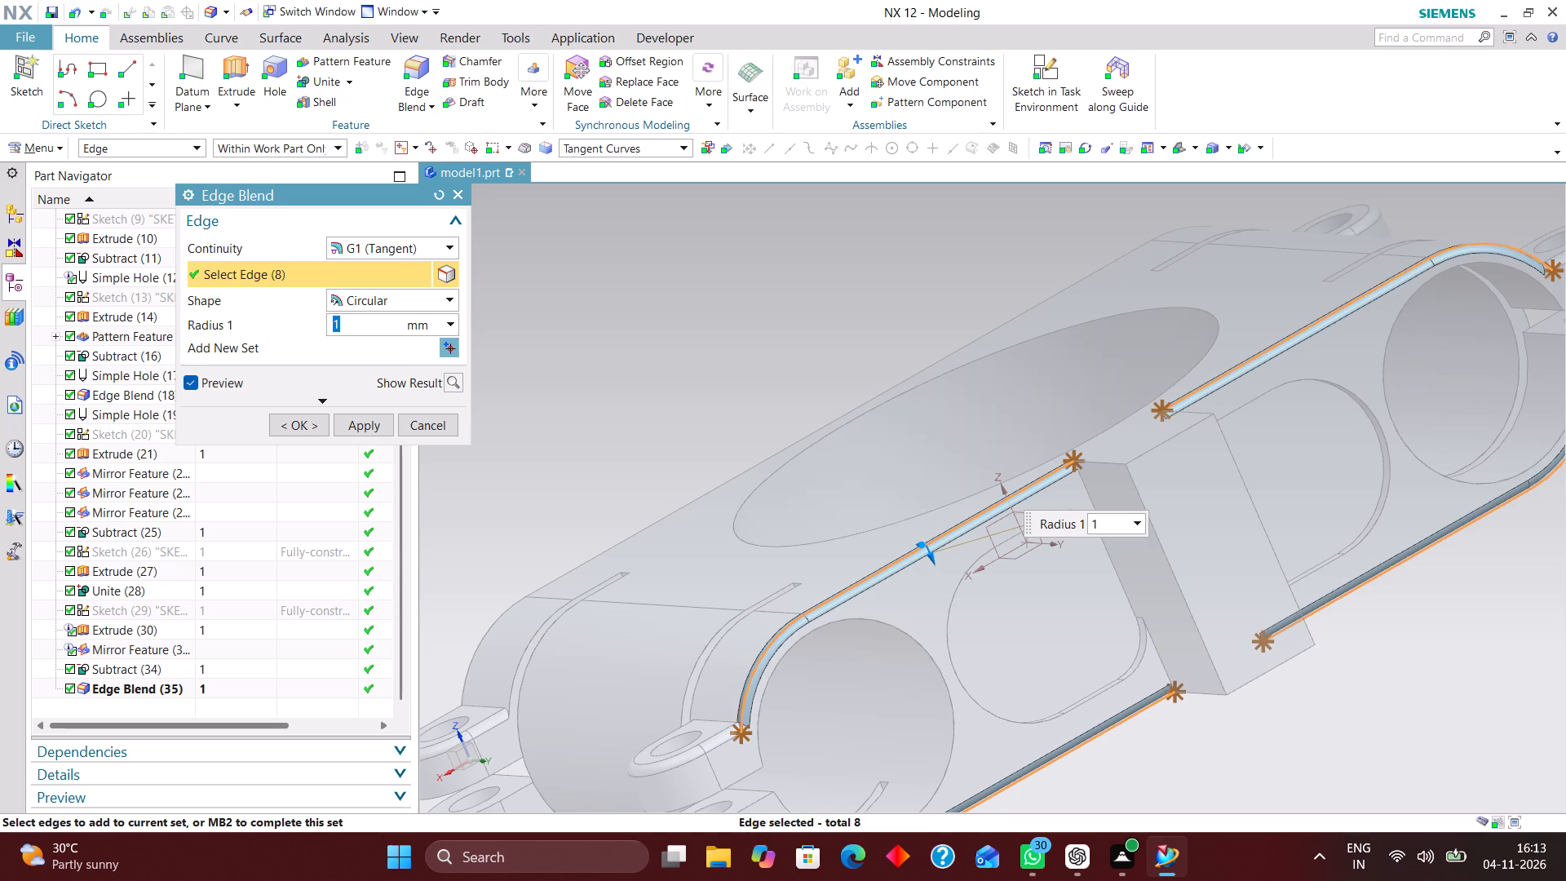
Add the protruding block's outer edges and its junction edges with the body on one side to the 1 mm blend set.
click(1099, 464)
click(1157, 533)
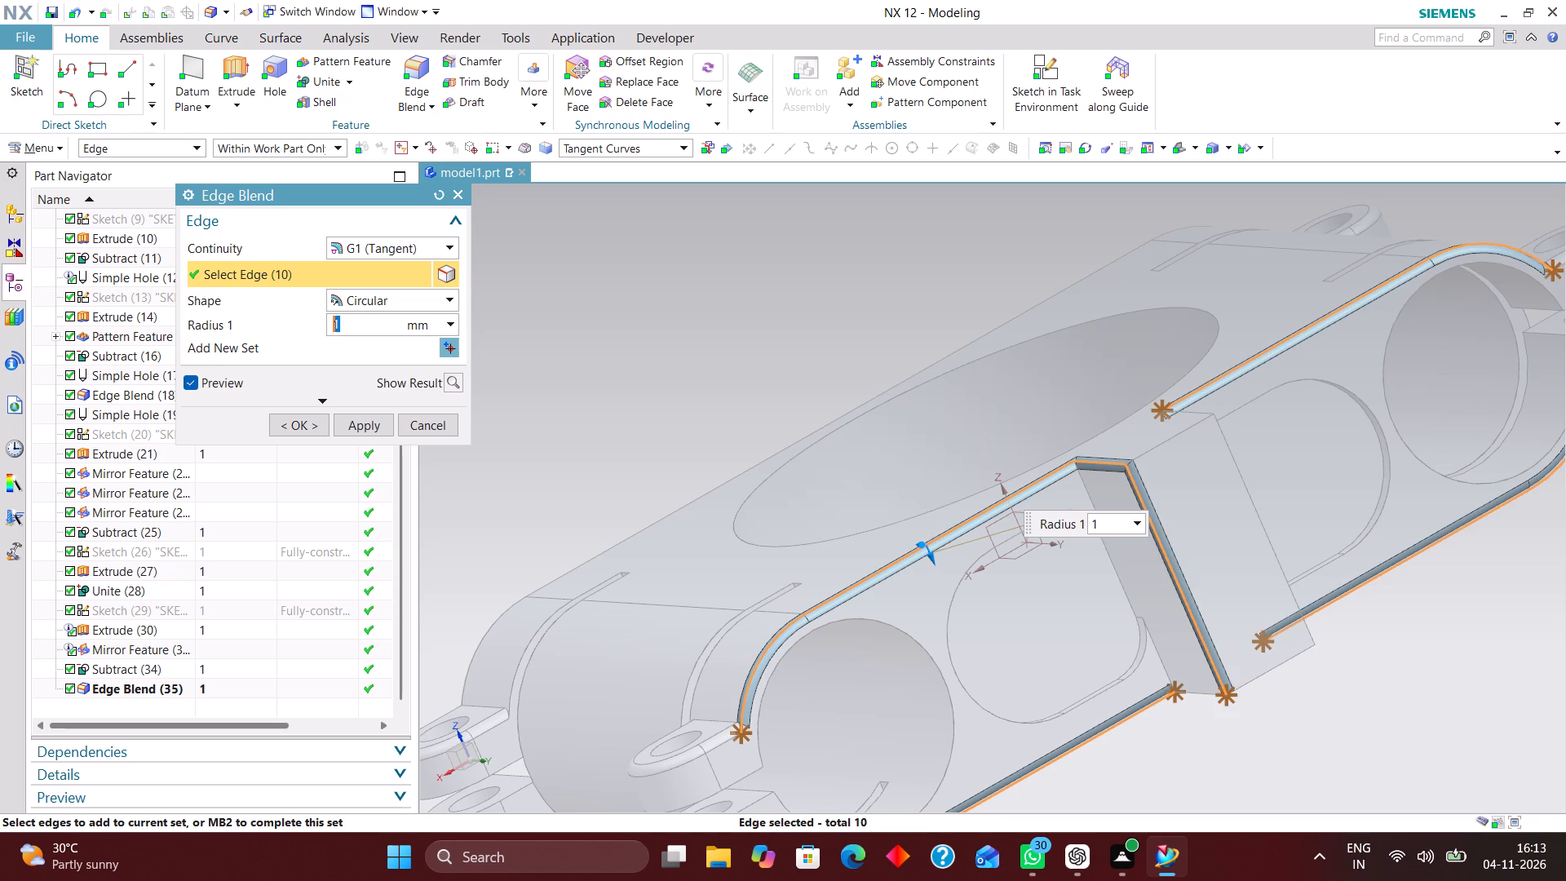
click(1204, 698)
click(1259, 683)
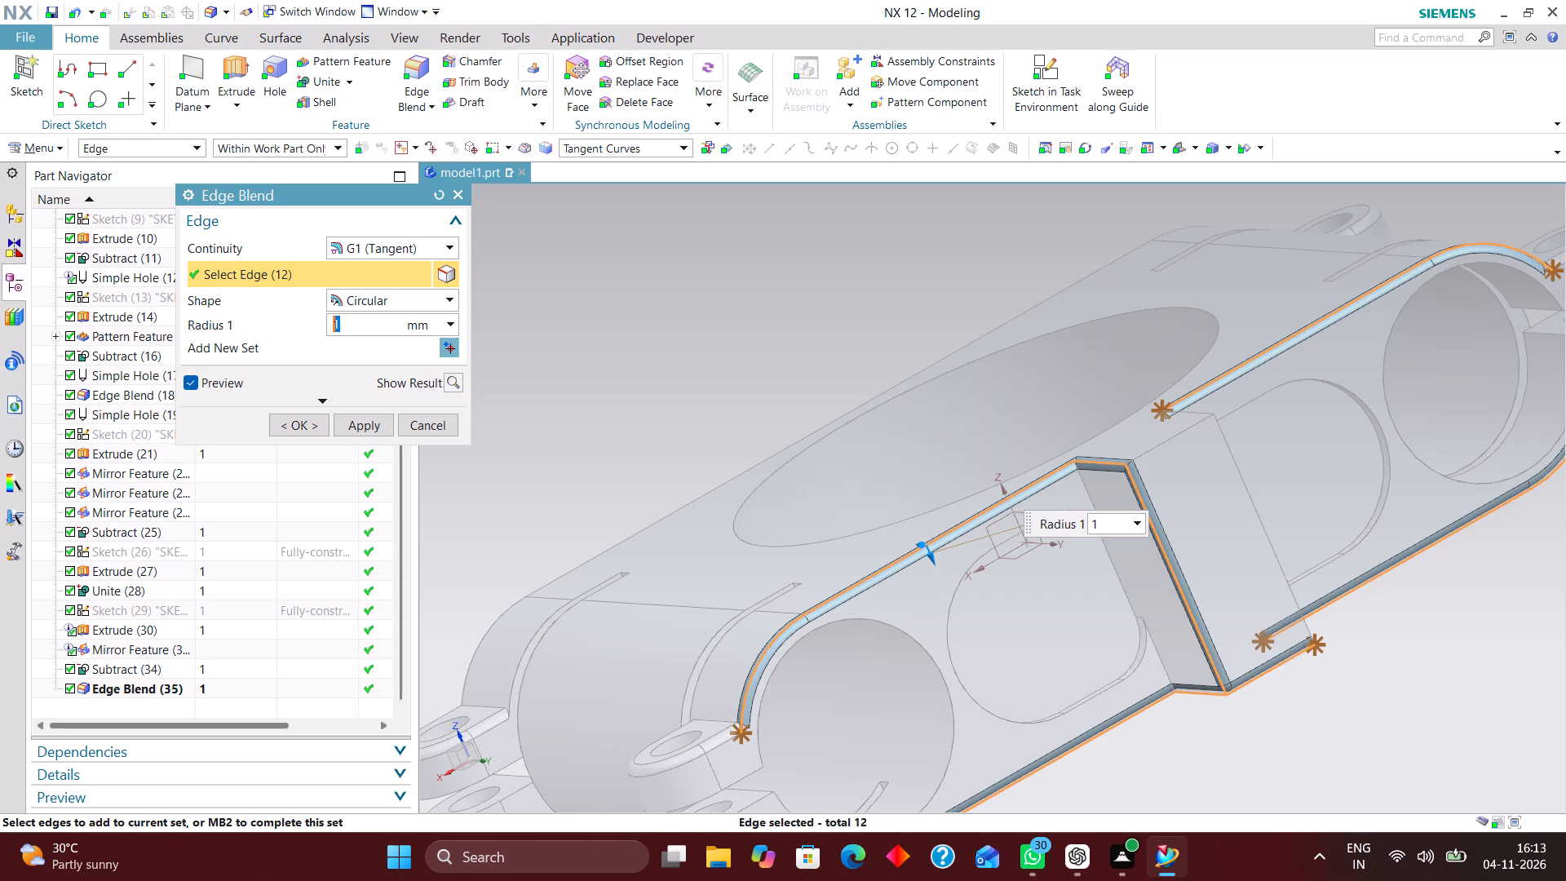
click(1167, 437)
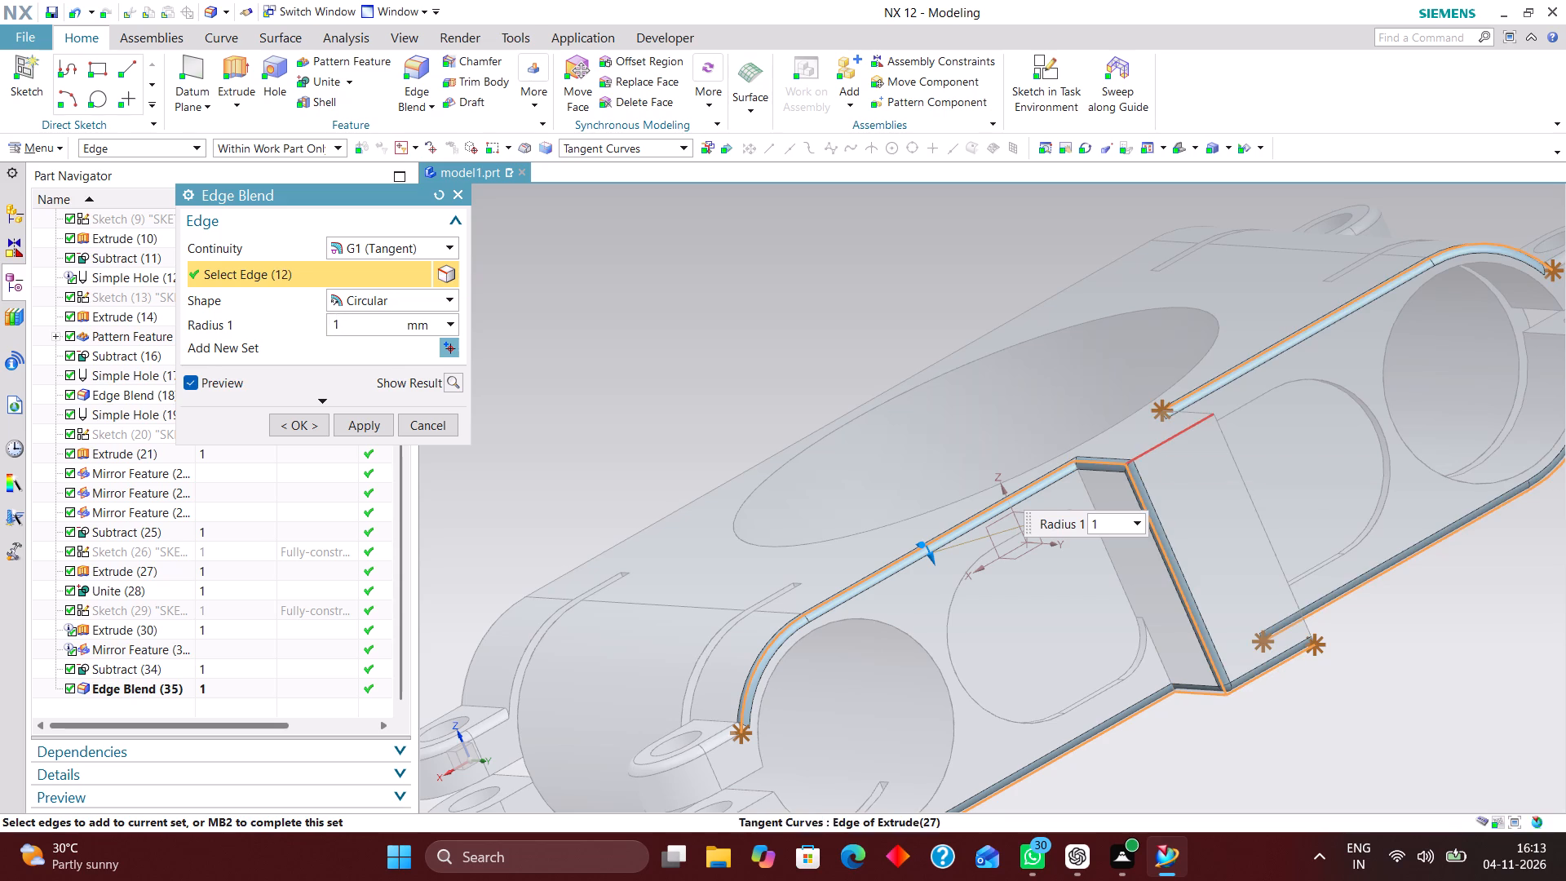
middle_drag(1332, 511, 1267, 536)
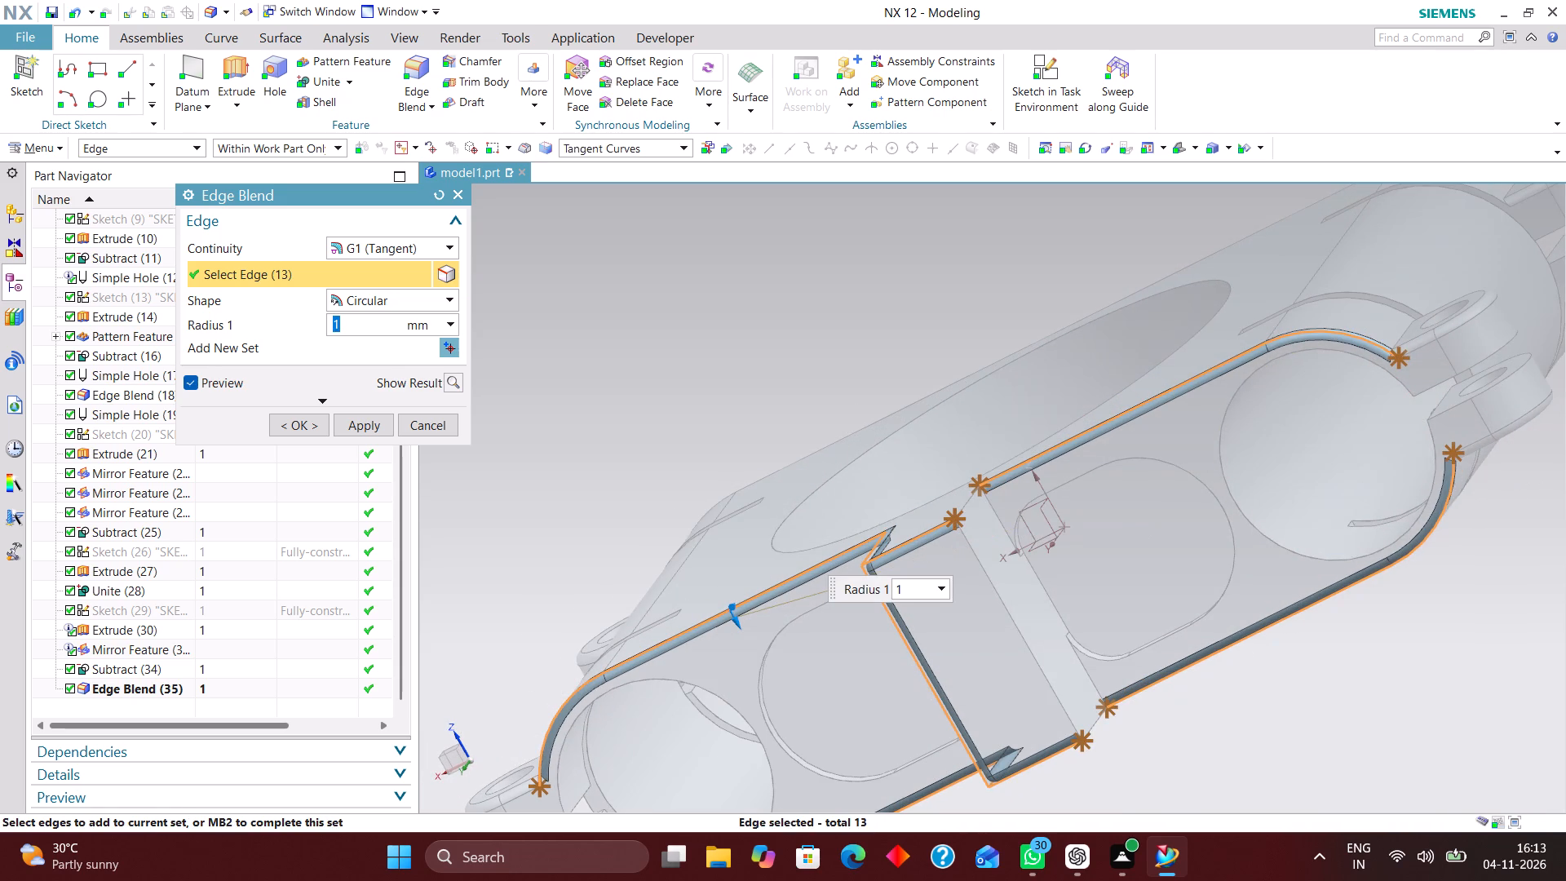
click(1024, 632)
click(1098, 724)
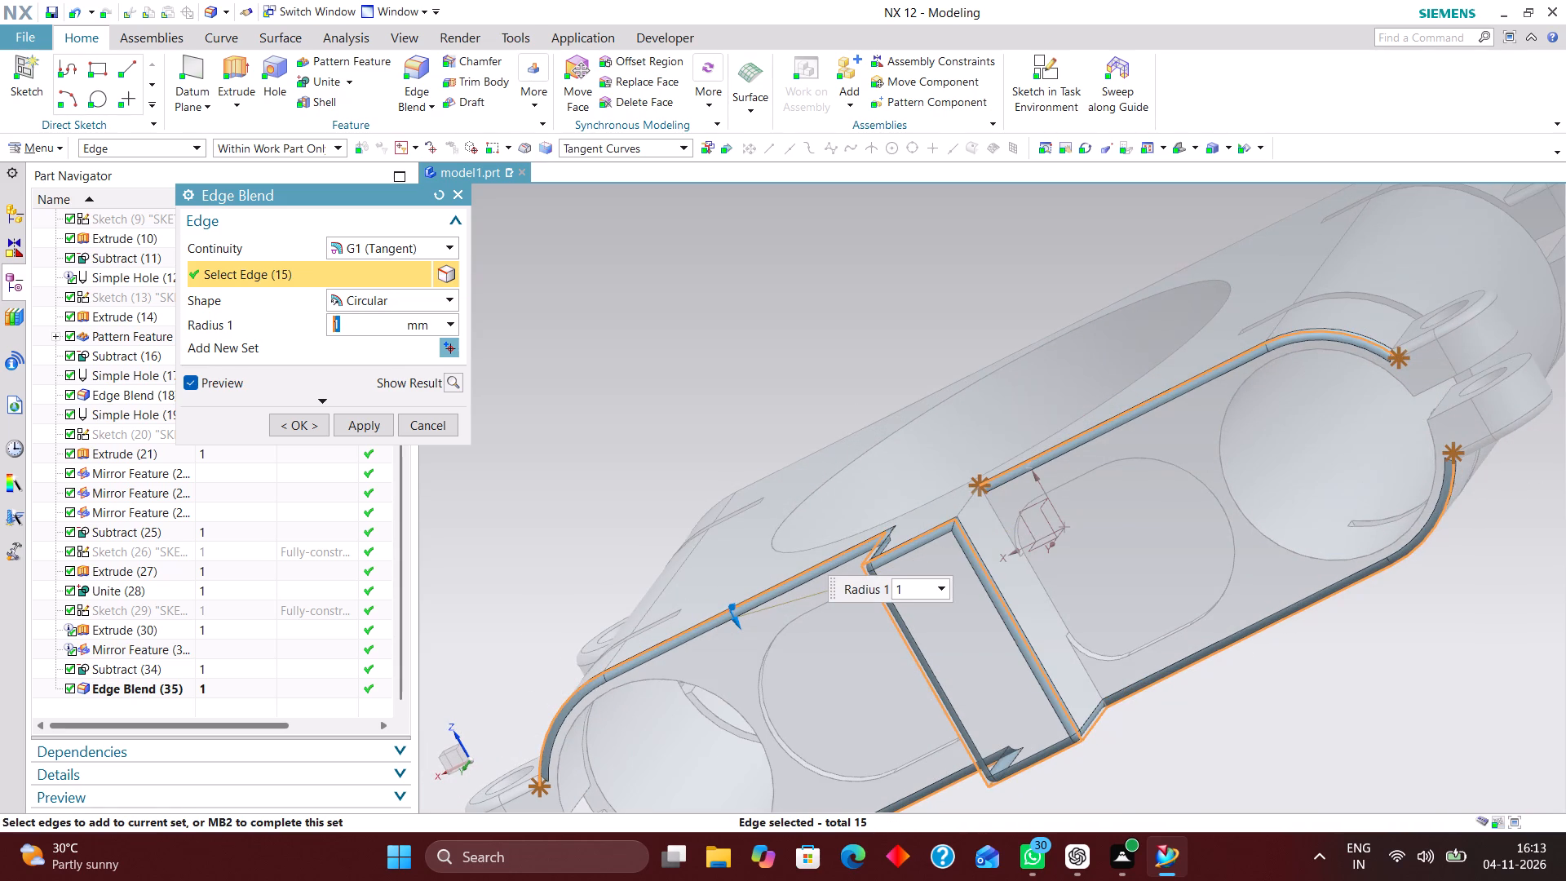
click(966, 507)
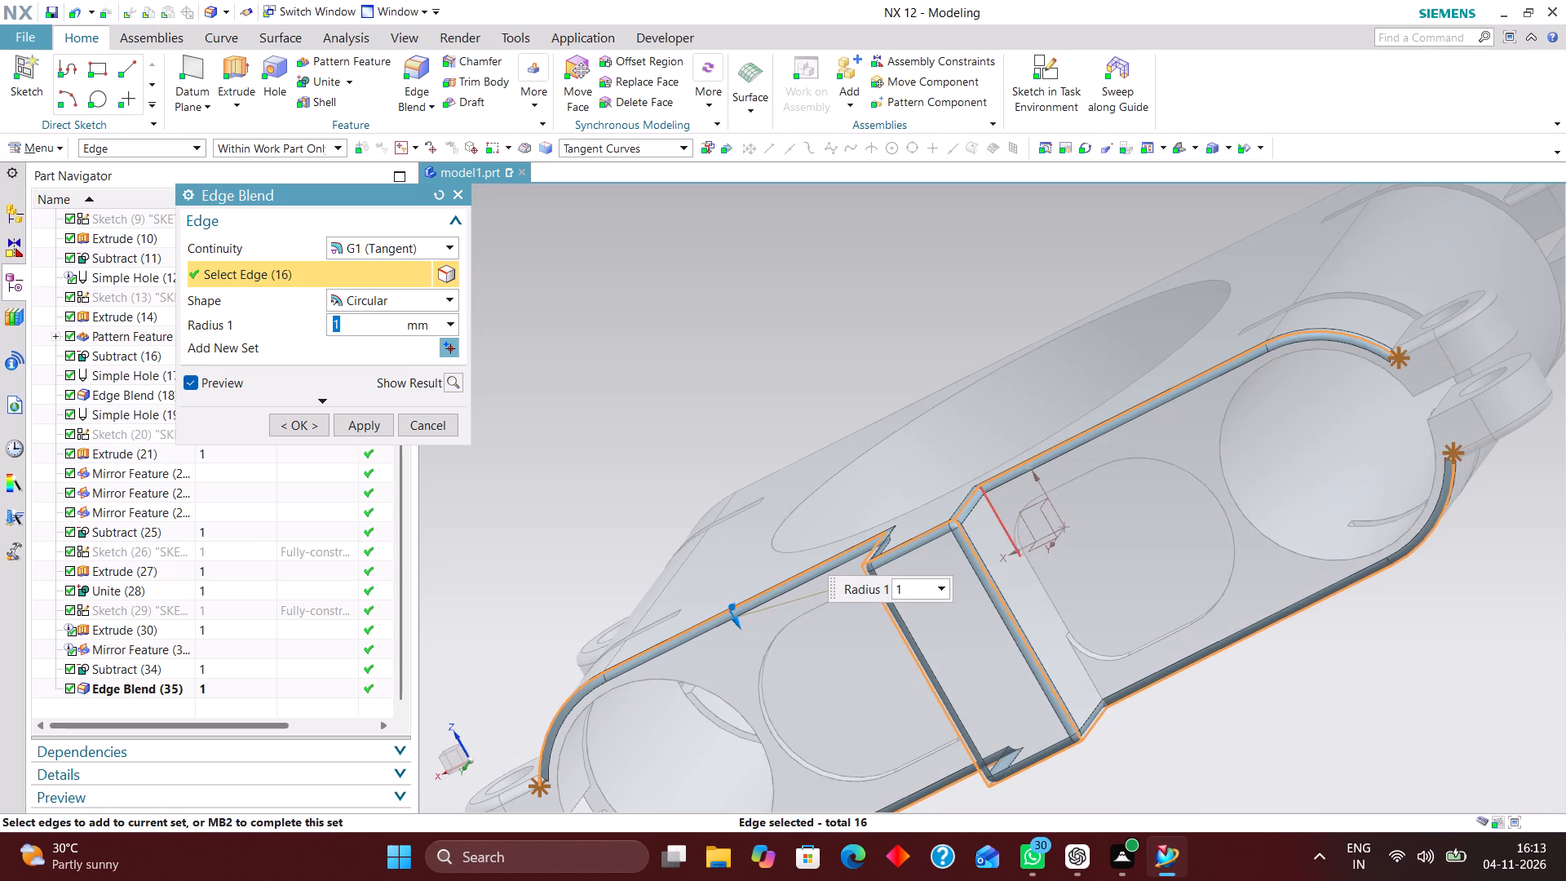
click(994, 523)
click(1088, 688)
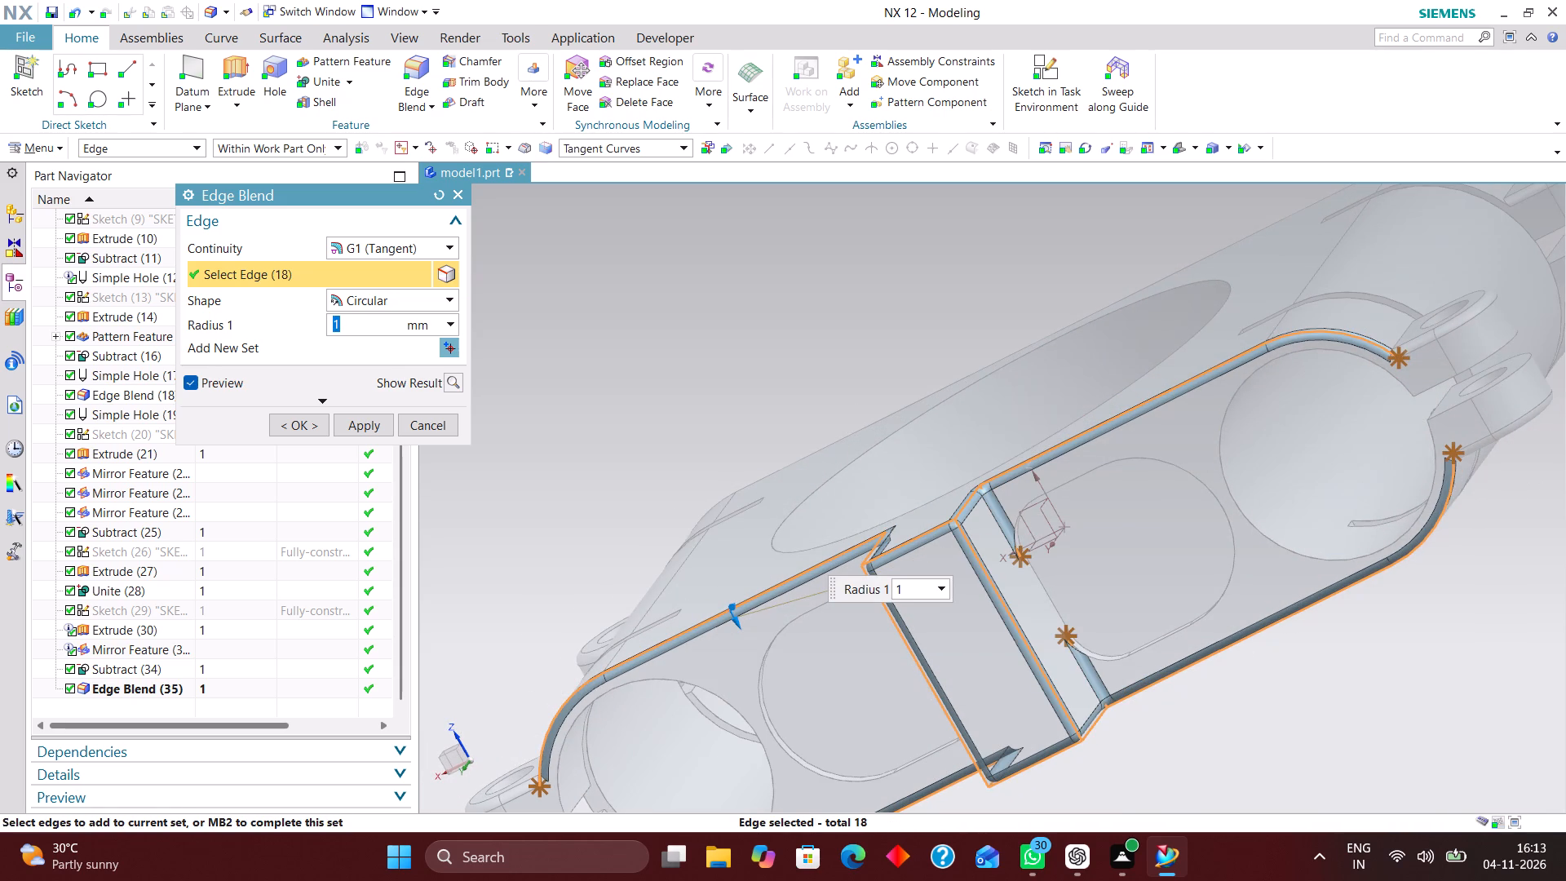
Add the rims of both pockets beside the block and the block's remaining junction edges to the 1 mm blend set.
click(1051, 602)
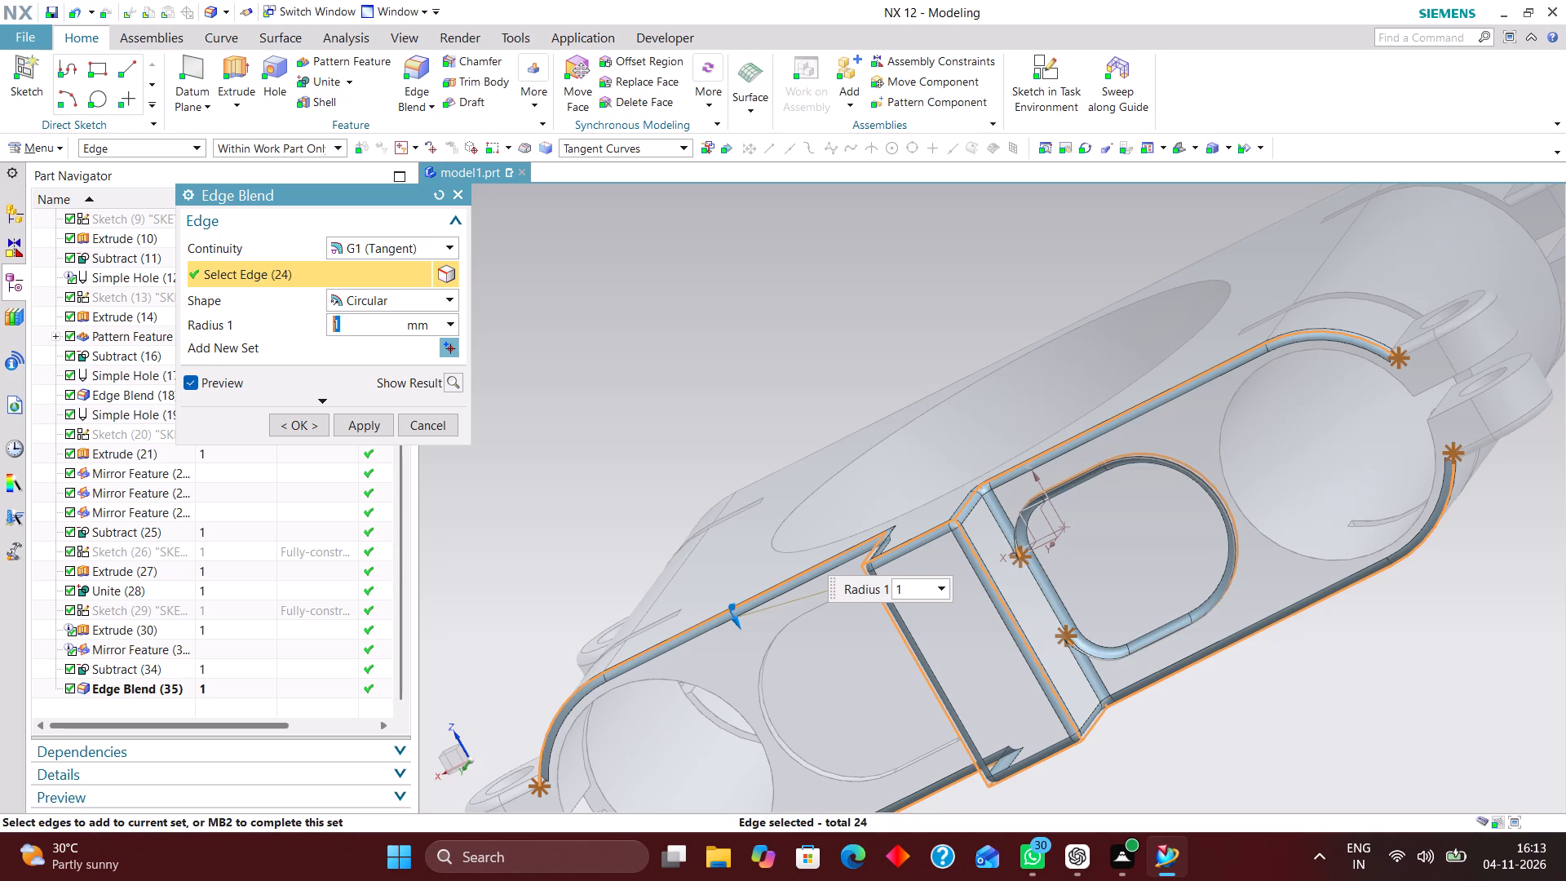
scroll(1272, 651, down, 2)
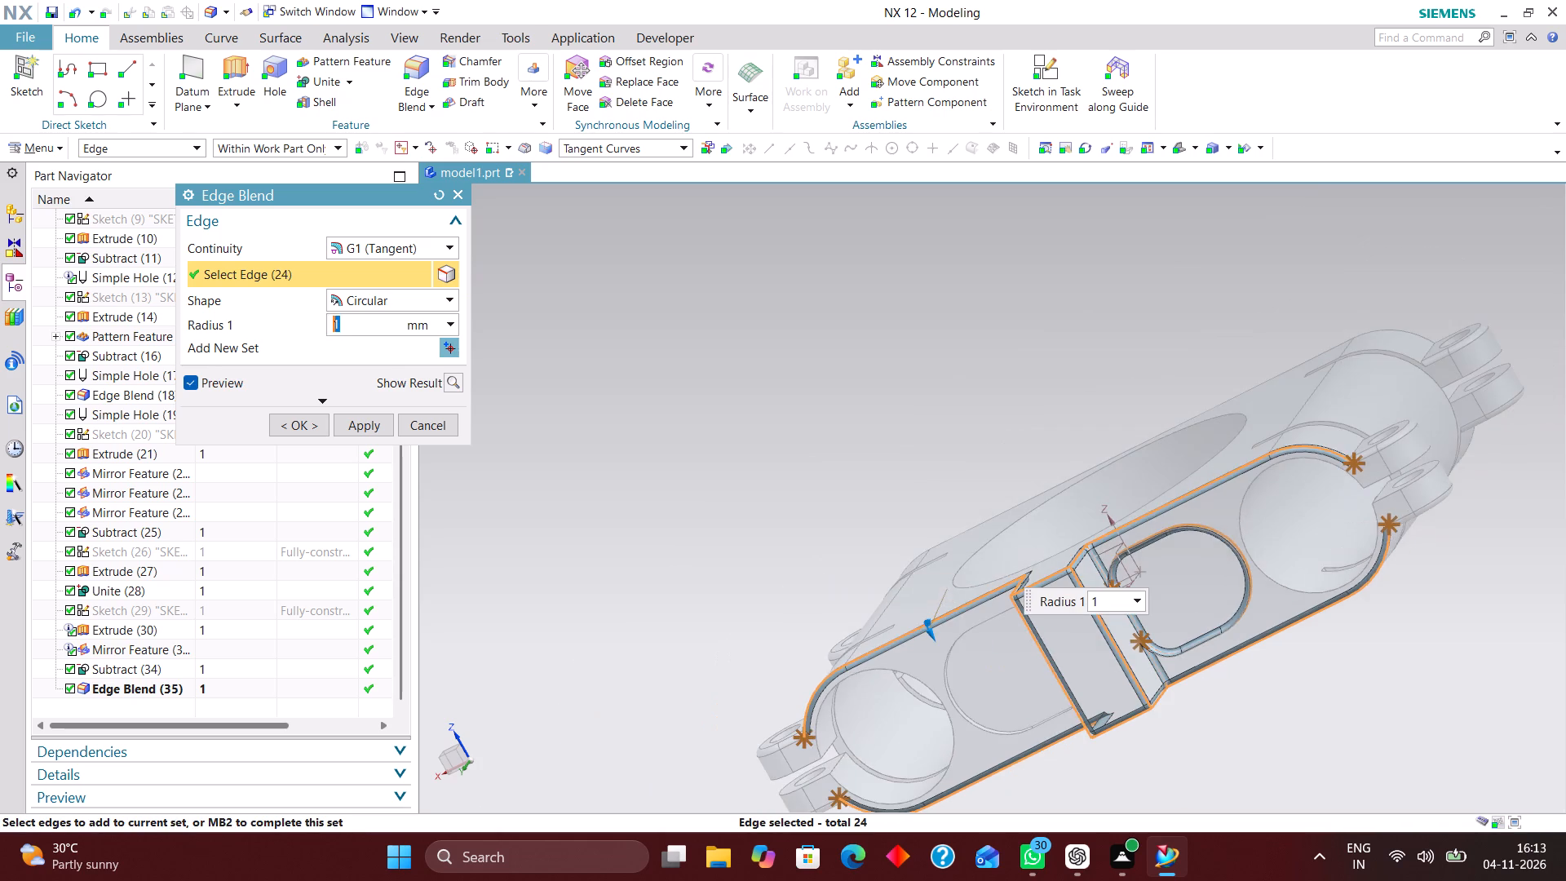
middle_drag(1214, 711, 1292, 688)
scroll(1292, 688, up, 1)
click(1205, 585)
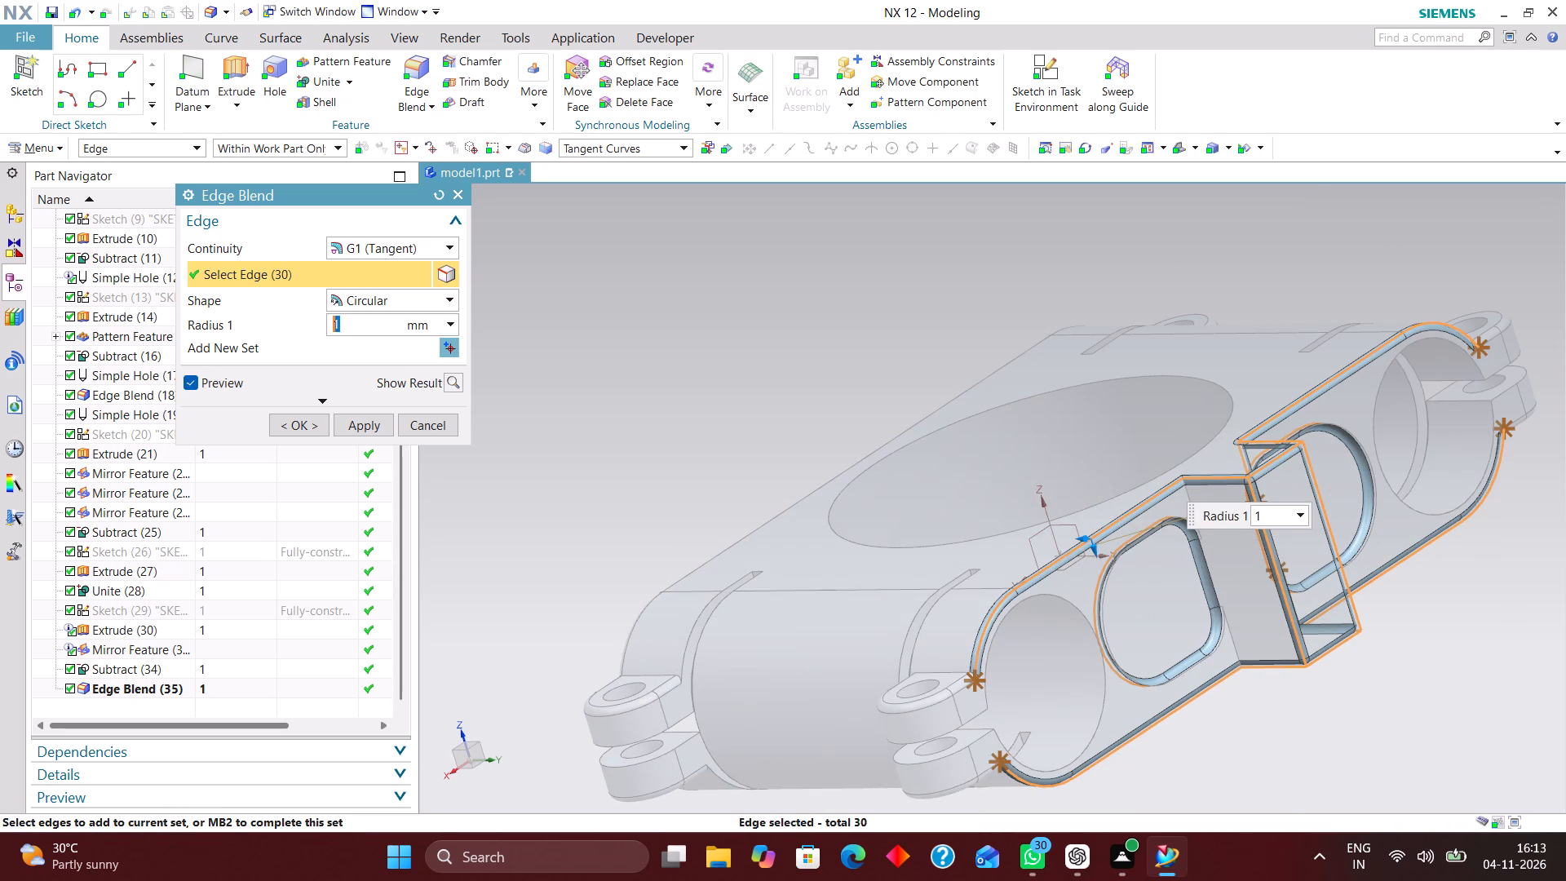
click(1233, 646)
scroll(1183, 480, up, 4)
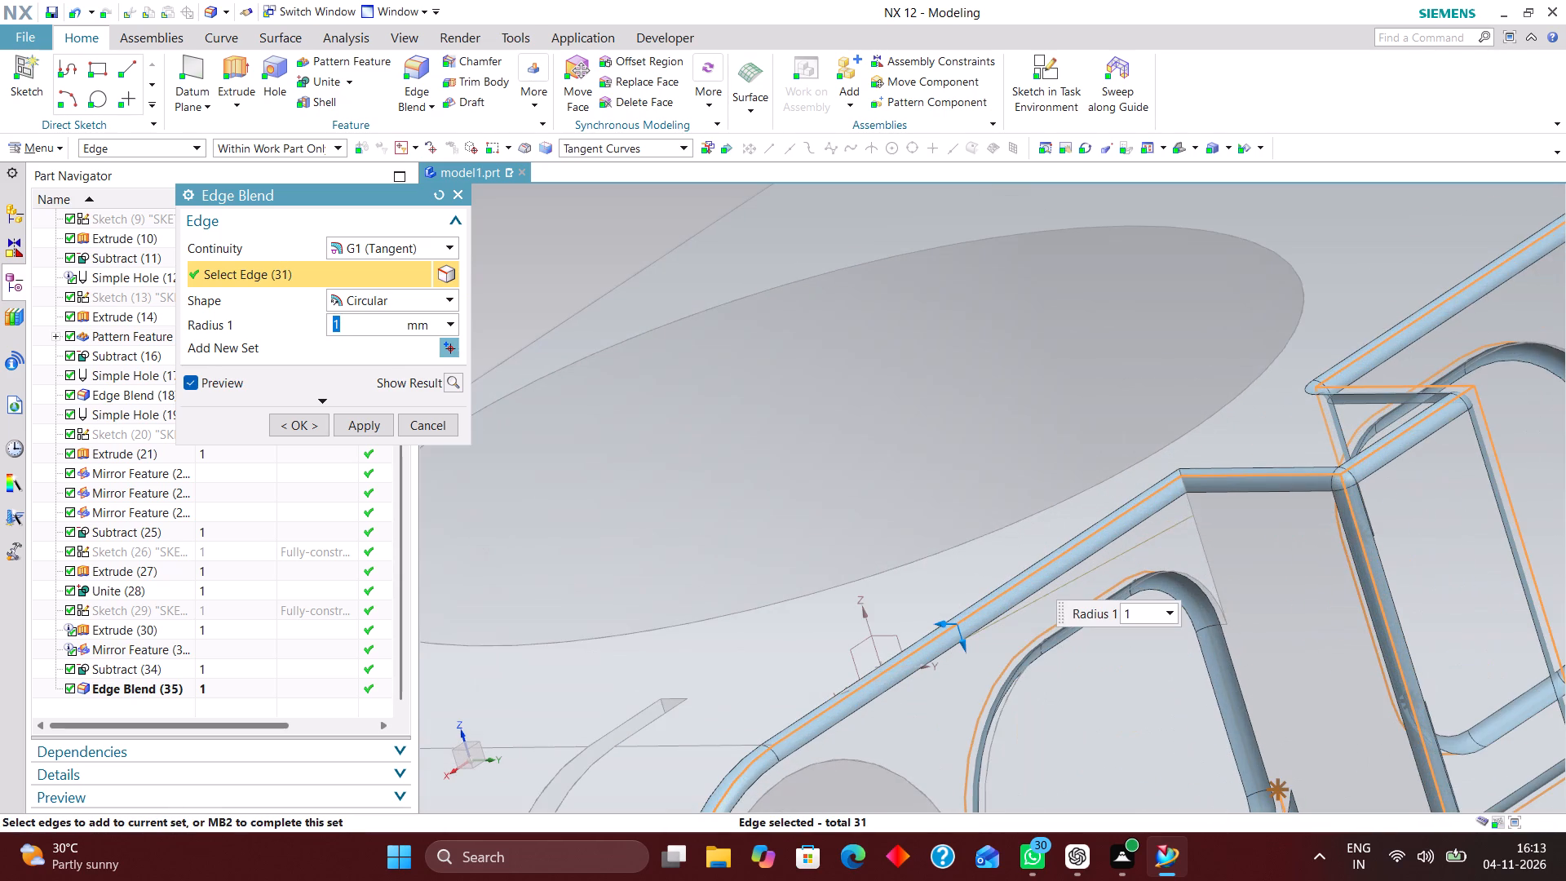
click(1205, 548)
scroll(1242, 618, down, 5)
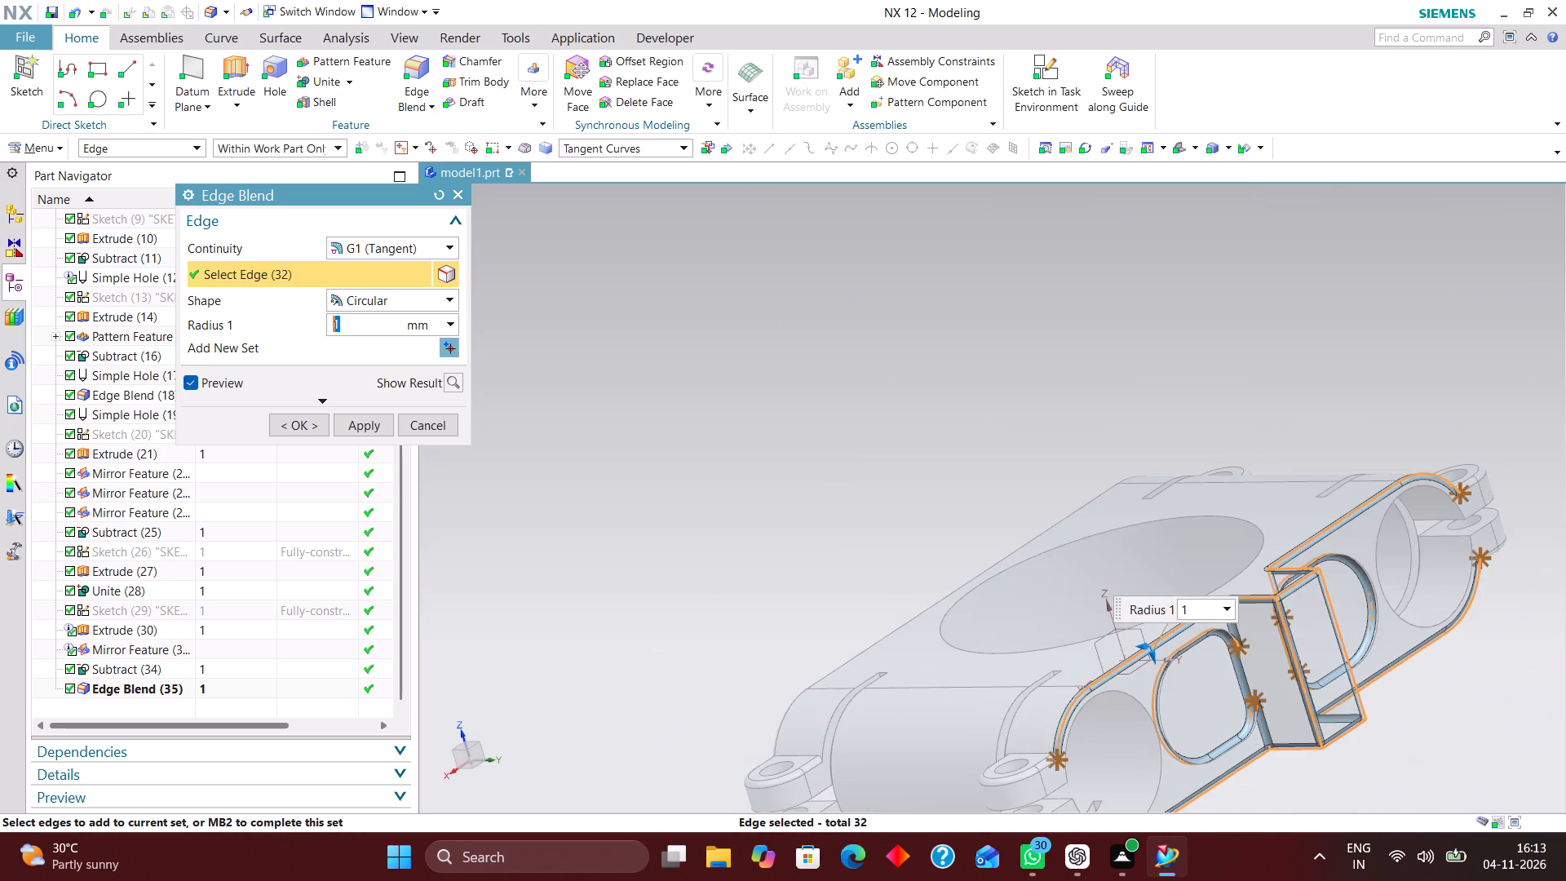
Add the rim of the long slotted pocket on the opposite face to the selection and create the 1 mm edge blend.
middle_drag(1250, 675, 1412, 678)
middle_drag(1411, 675, 1431, 641)
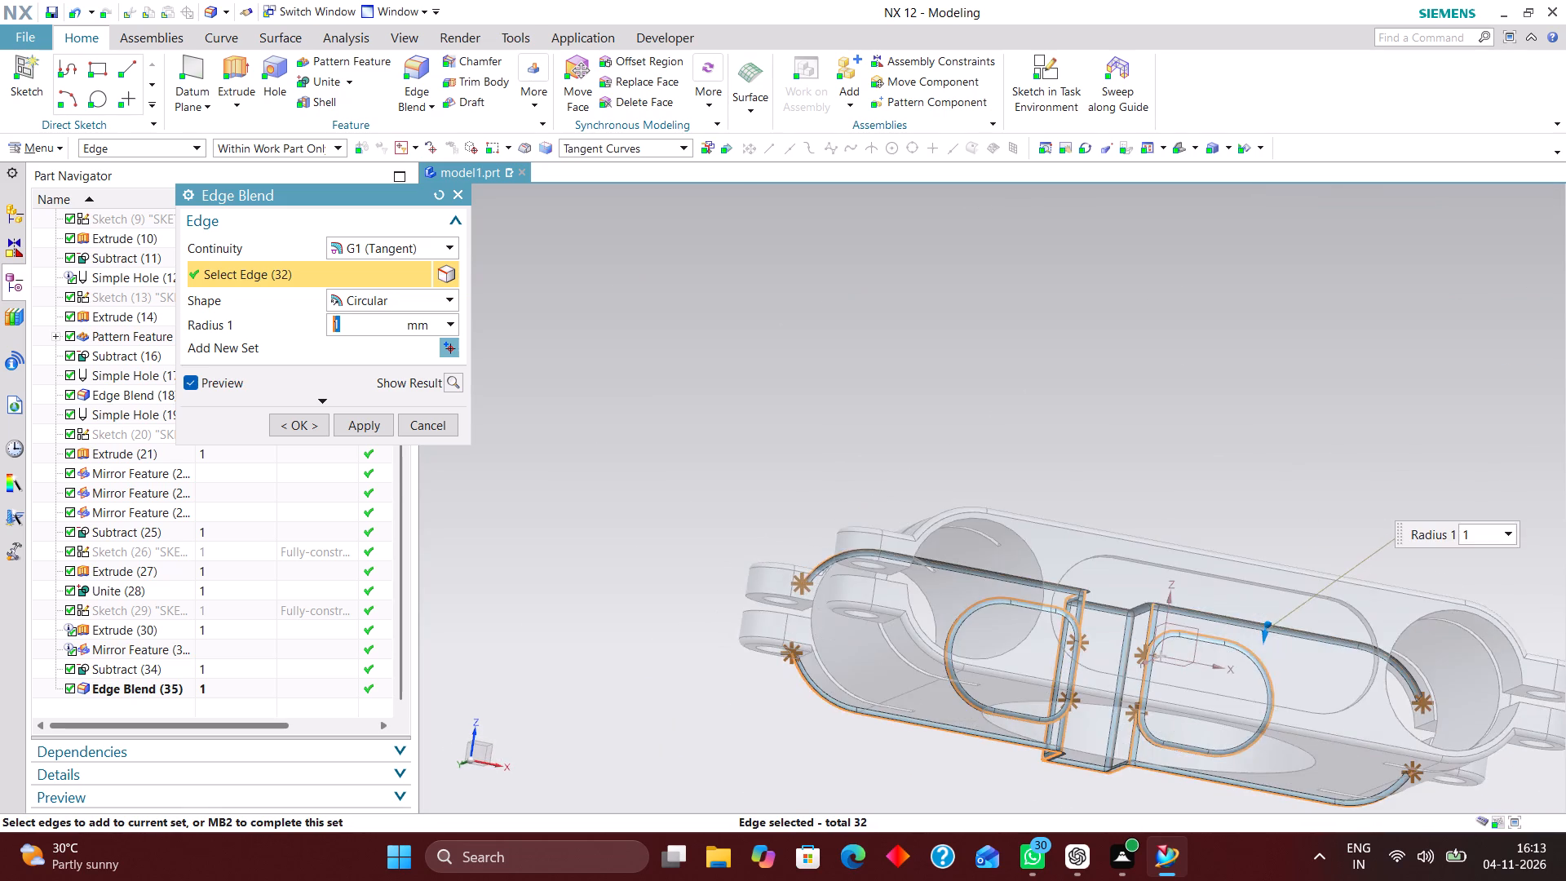
scroll(1358, 682, up, 4)
click(1387, 660)
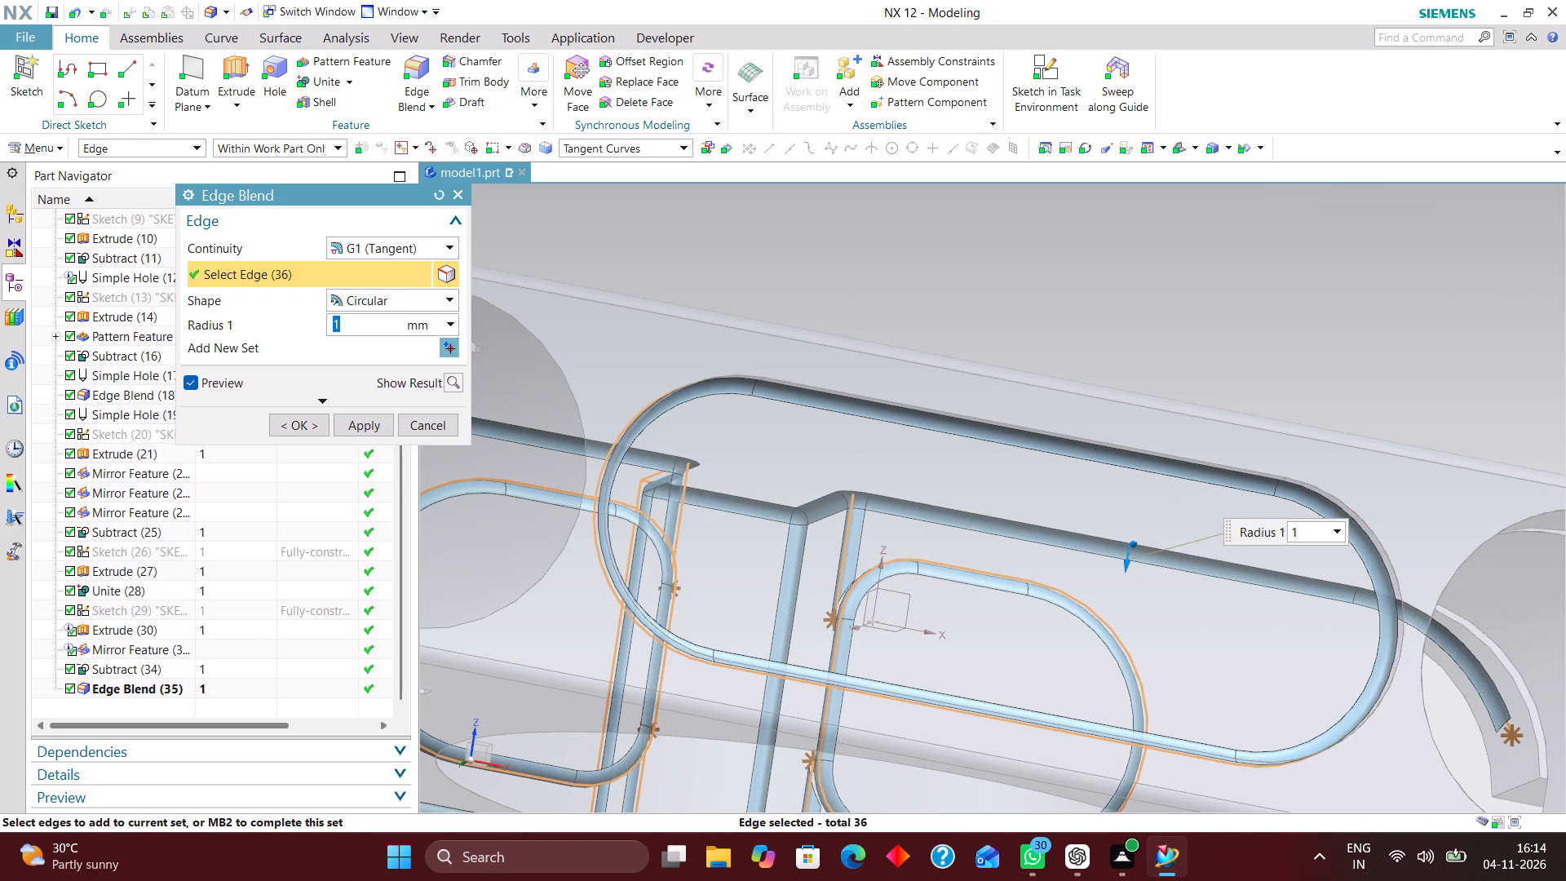
scroll(1355, 644, down, 4)
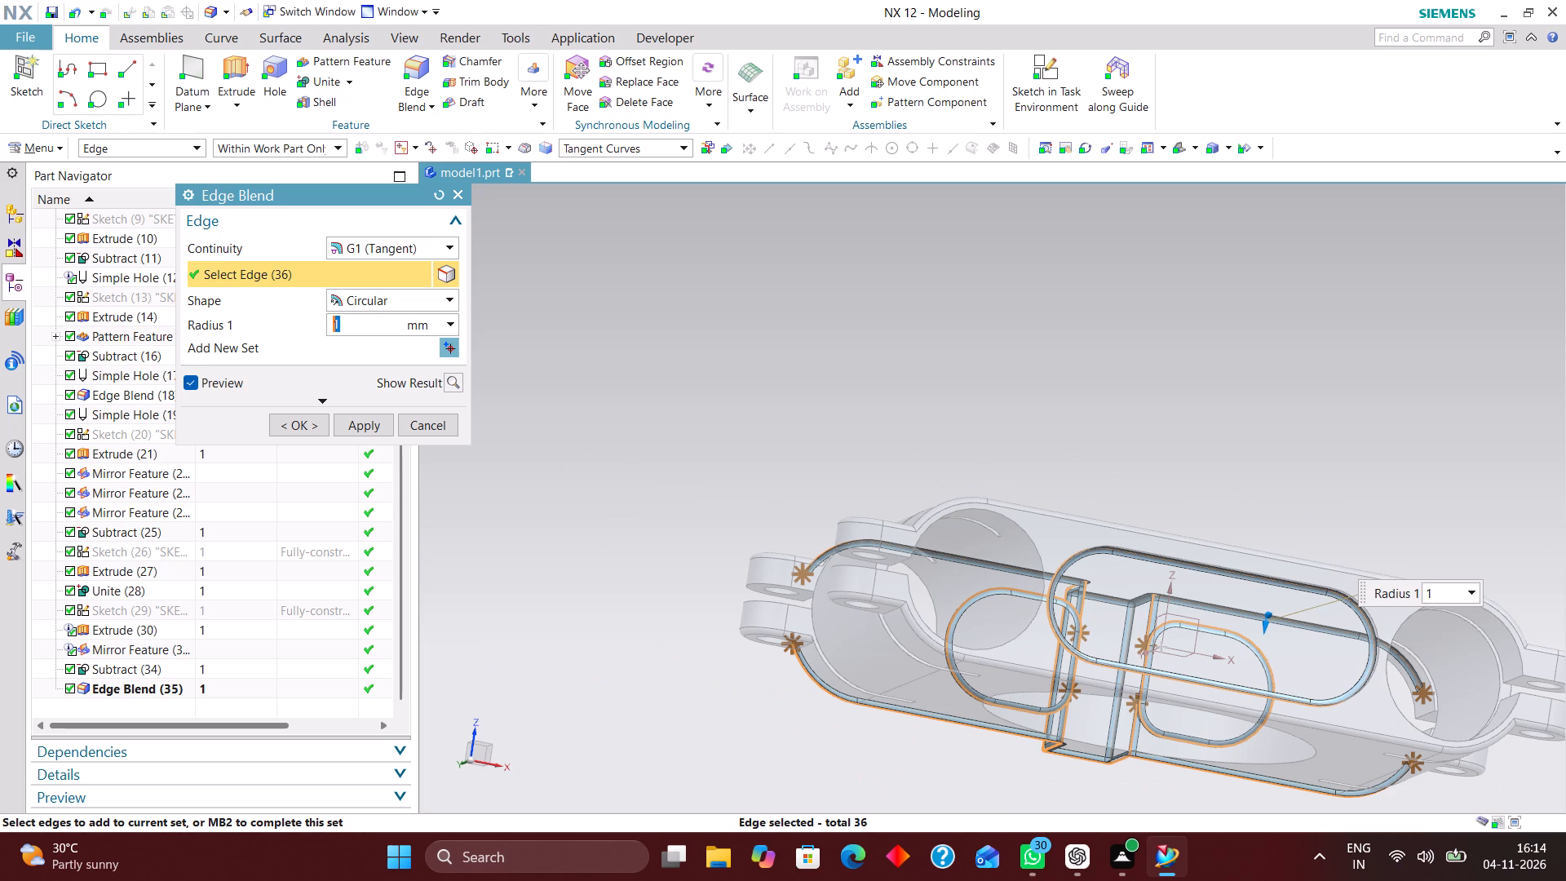
scroll(1165, 493, down, 2)
middle_drag(1285, 474, 1250, 520)
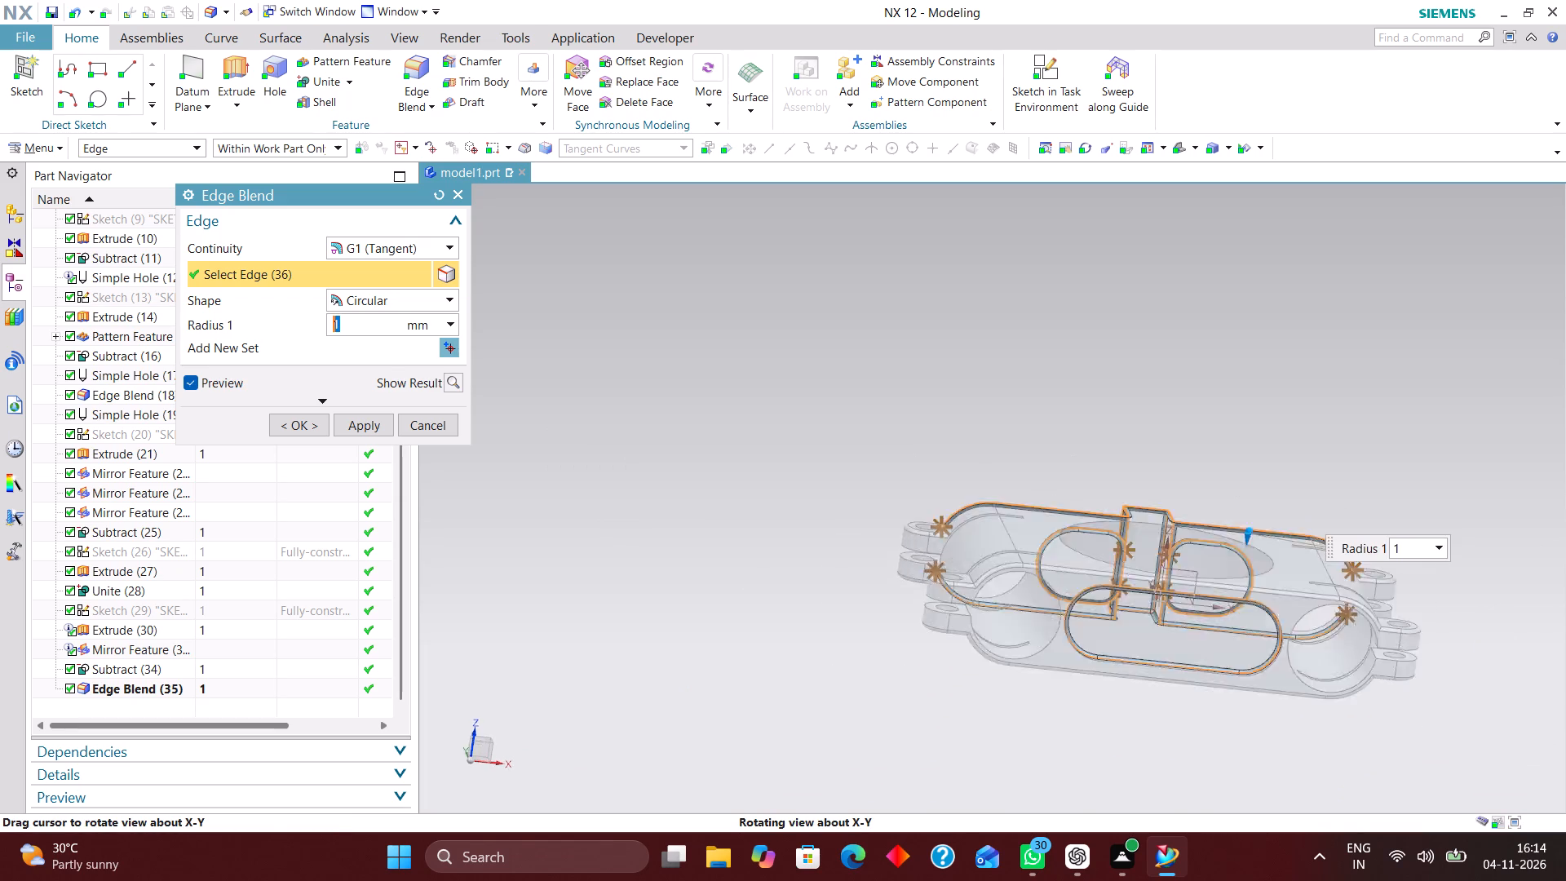
middle_drag(1250, 520, 1068, 606)
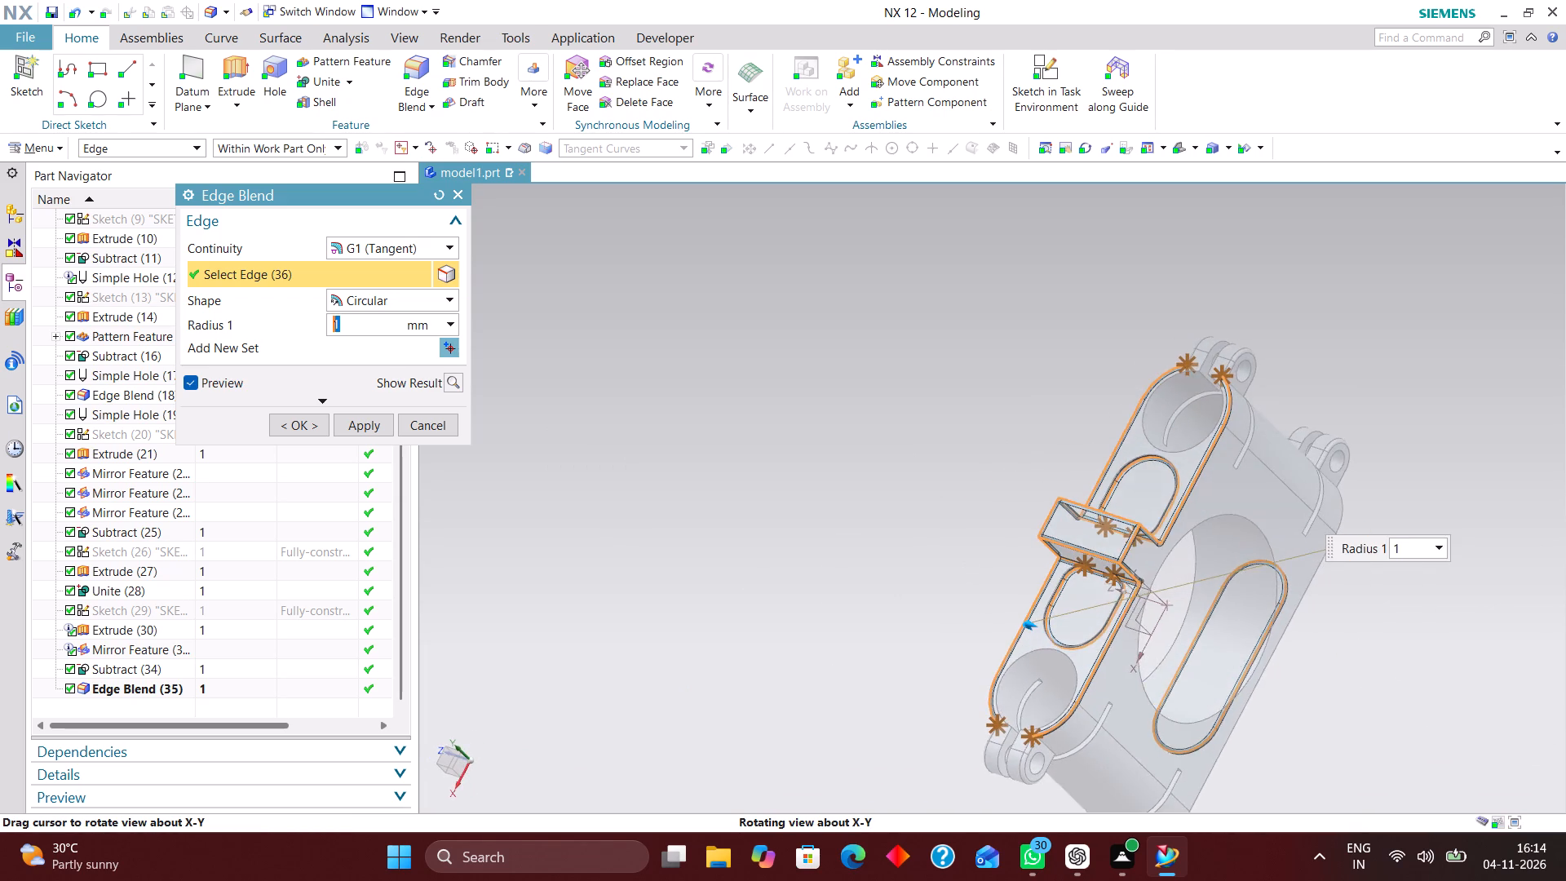
middle_drag(1068, 606, 1274, 551)
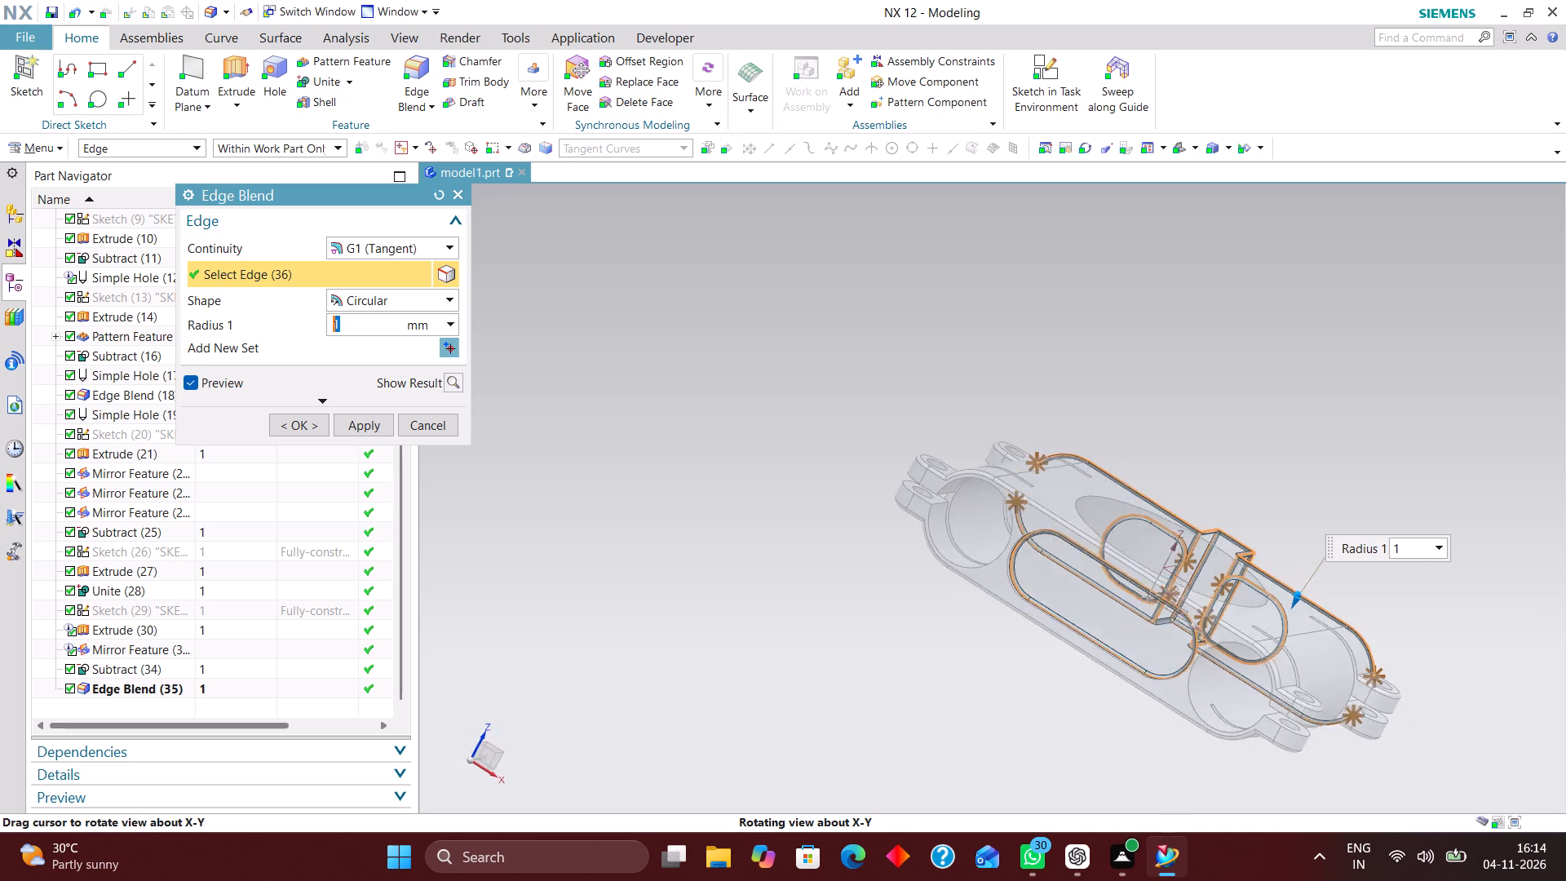
middle_drag(1274, 551, 1276, 553)
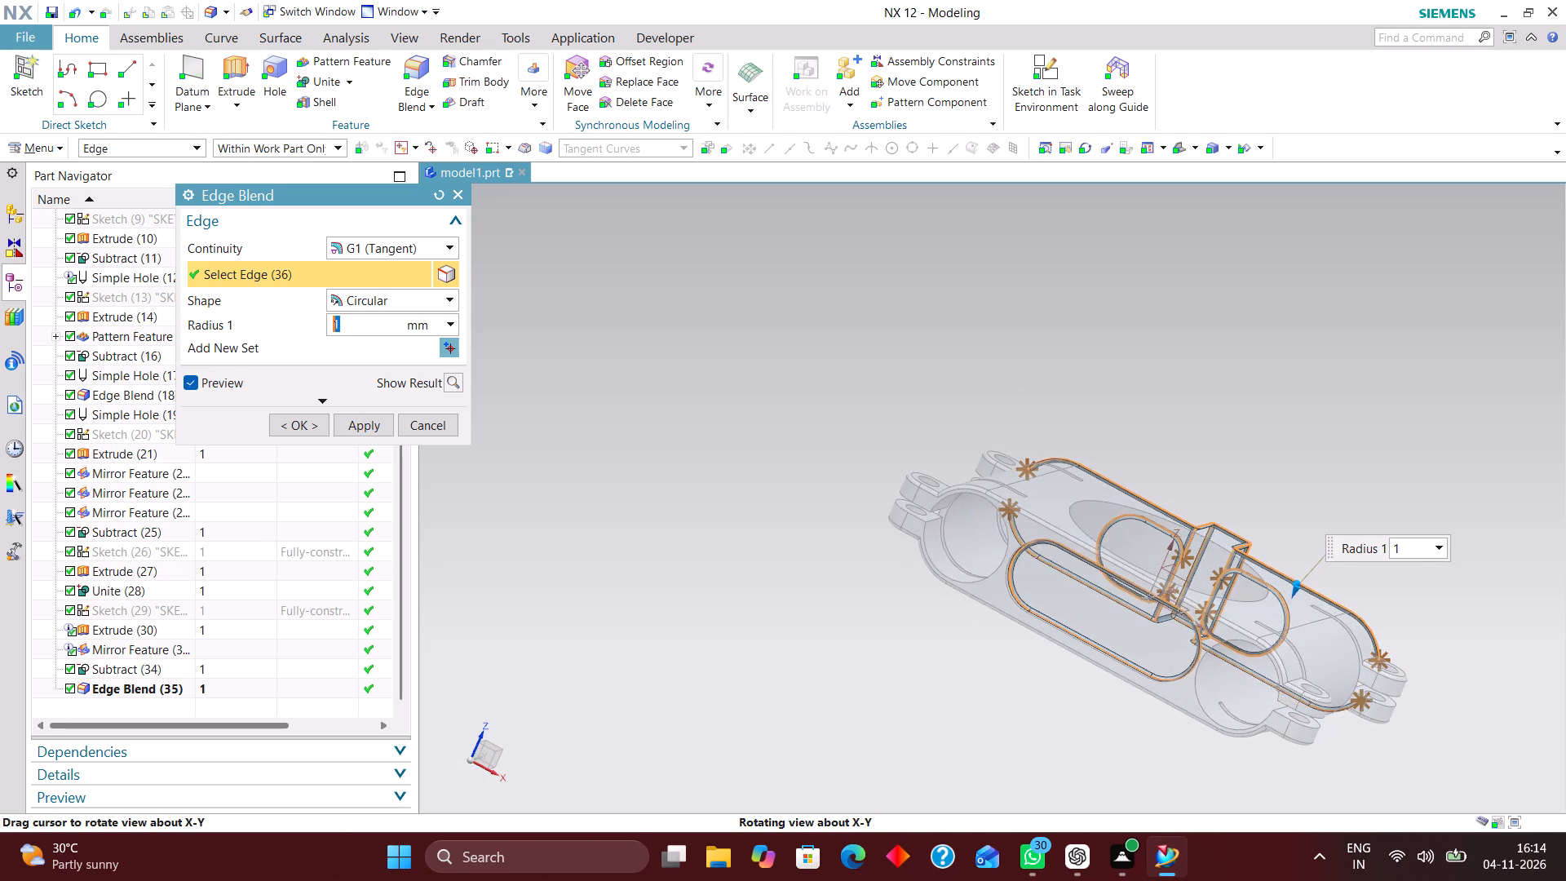
middle_drag(1276, 553, 1275, 553)
click(298, 422)
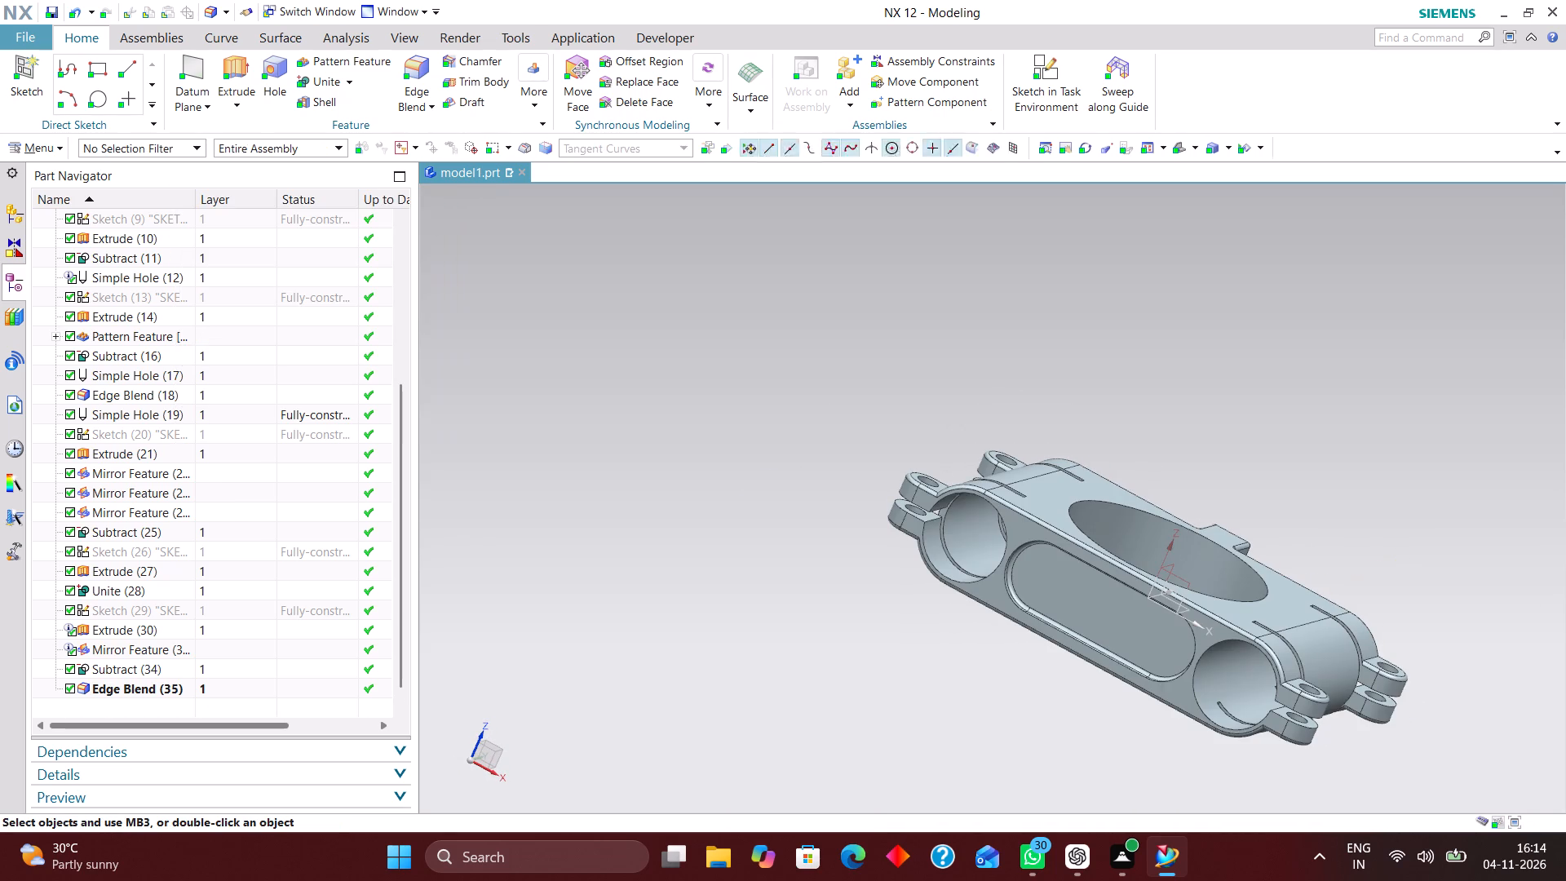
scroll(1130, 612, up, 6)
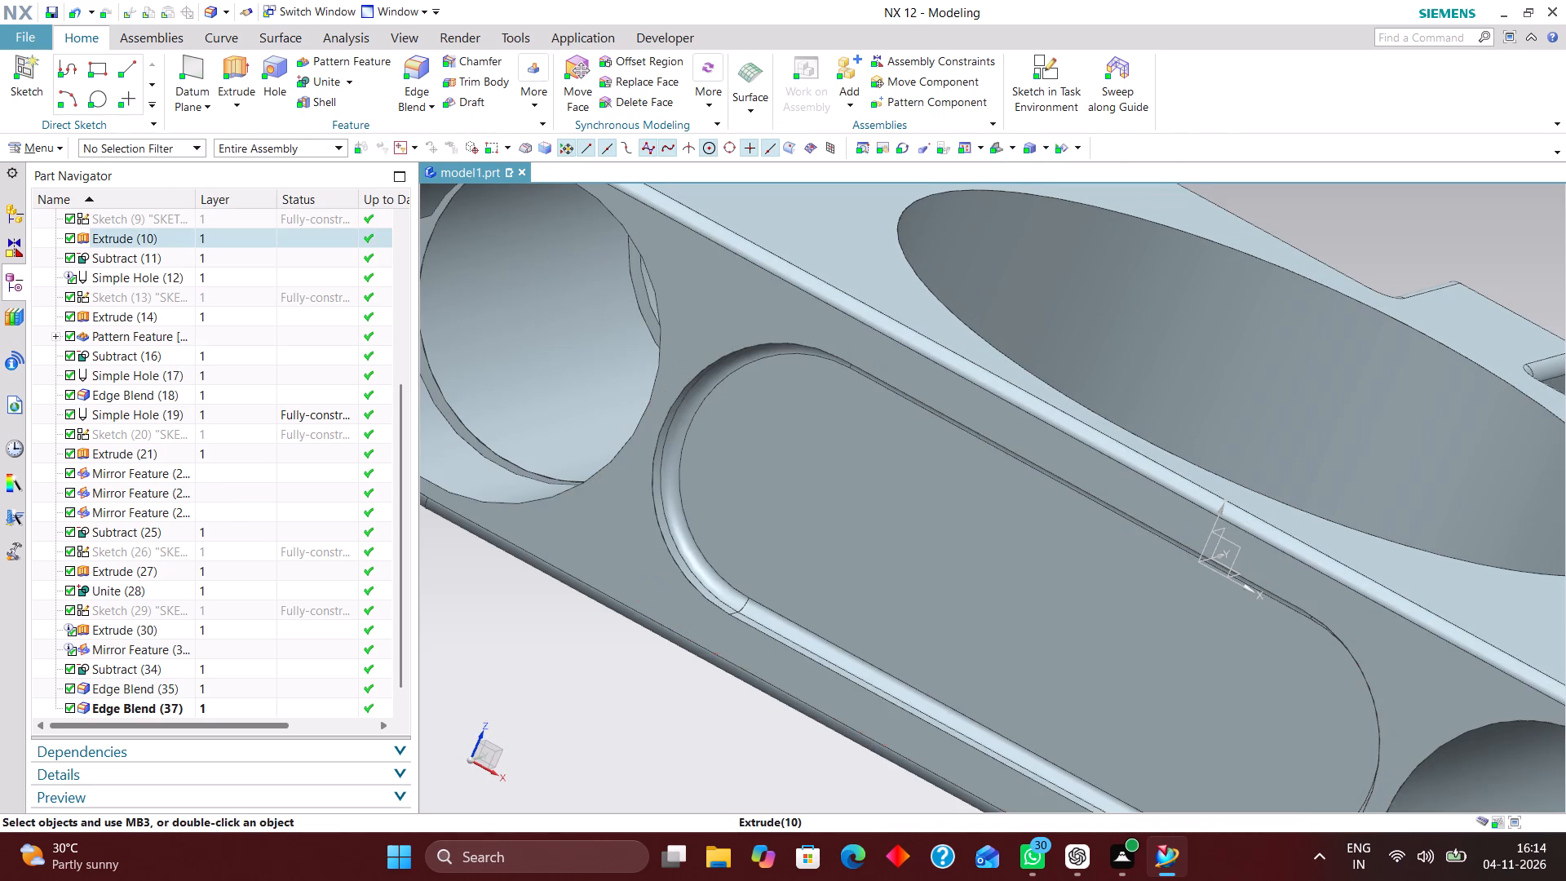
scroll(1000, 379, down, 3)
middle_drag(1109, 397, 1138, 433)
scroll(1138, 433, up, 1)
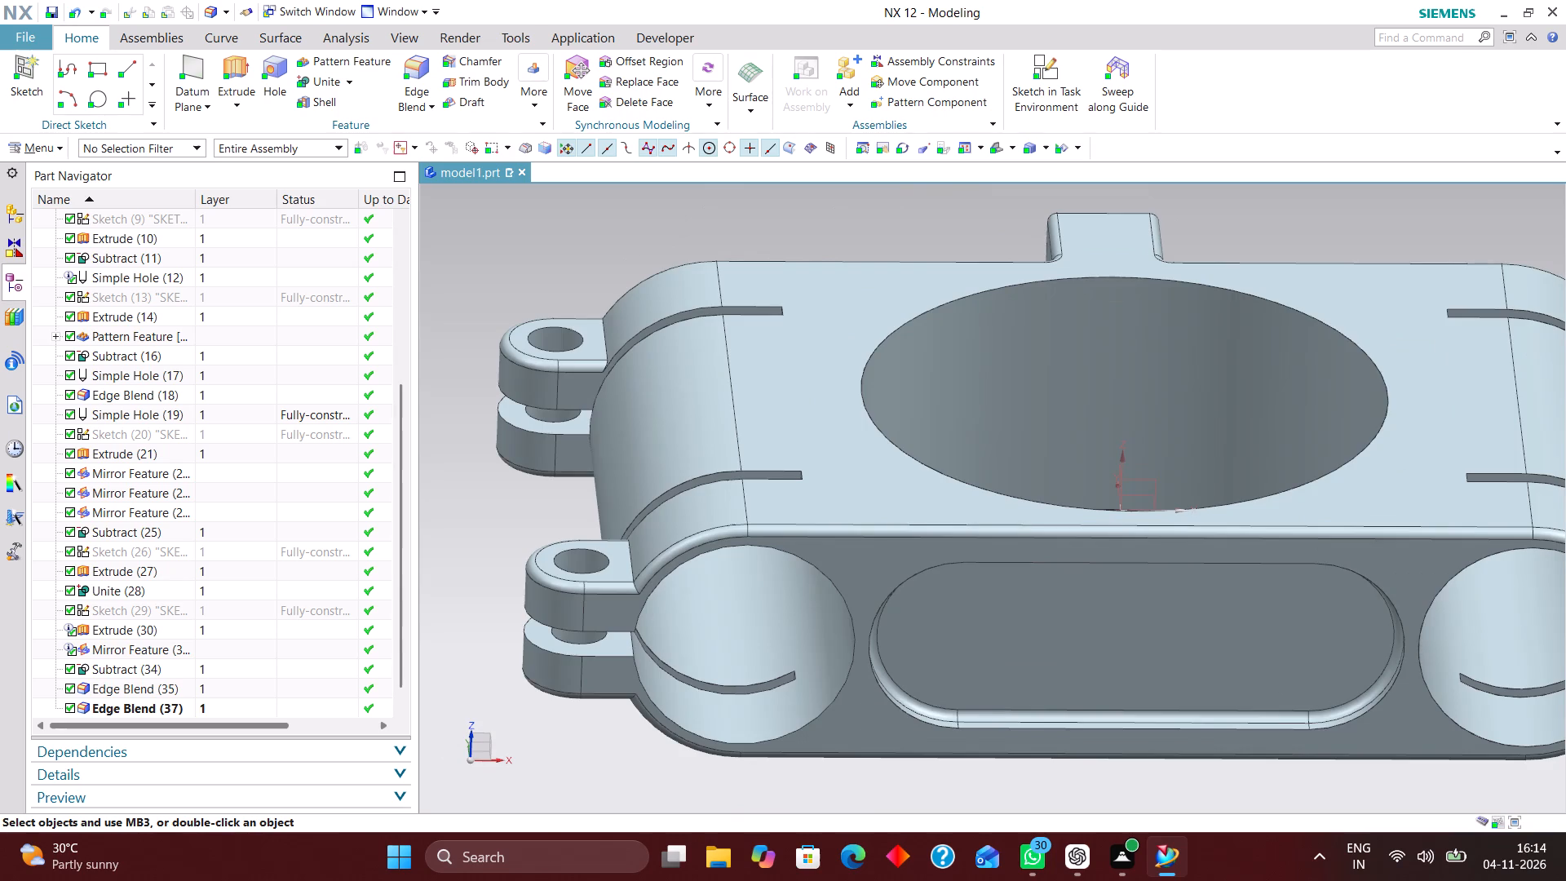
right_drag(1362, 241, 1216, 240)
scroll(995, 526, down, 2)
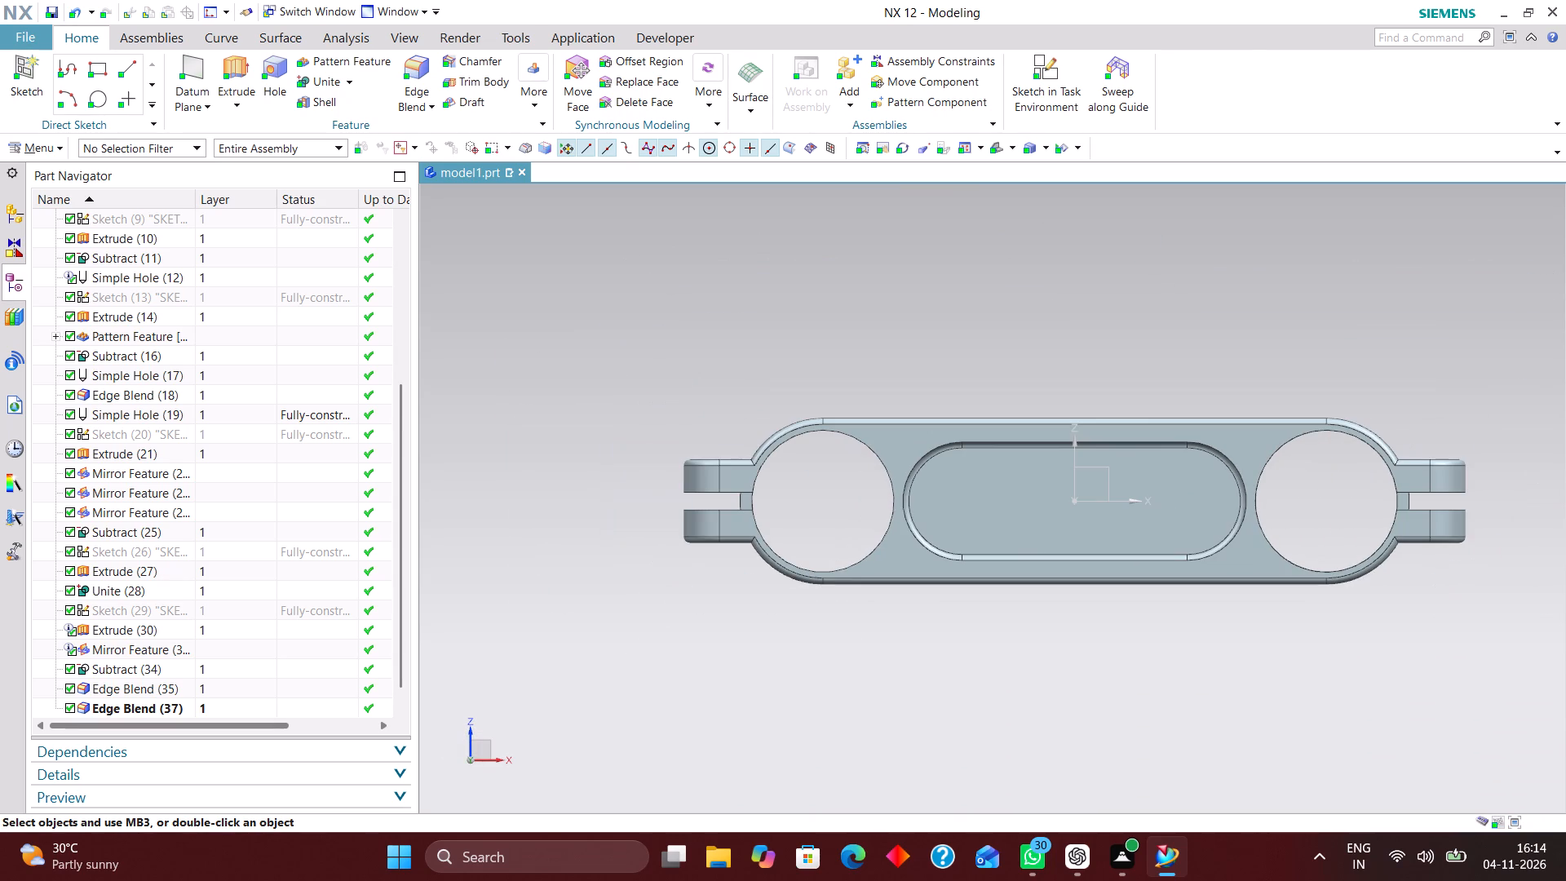
Inspect the blended bracket from the block side, the large-bore face and the slotted-pocket side.
middle_drag(1356, 625, 1238, 654)
middle_drag(1152, 679, 1066, 685)
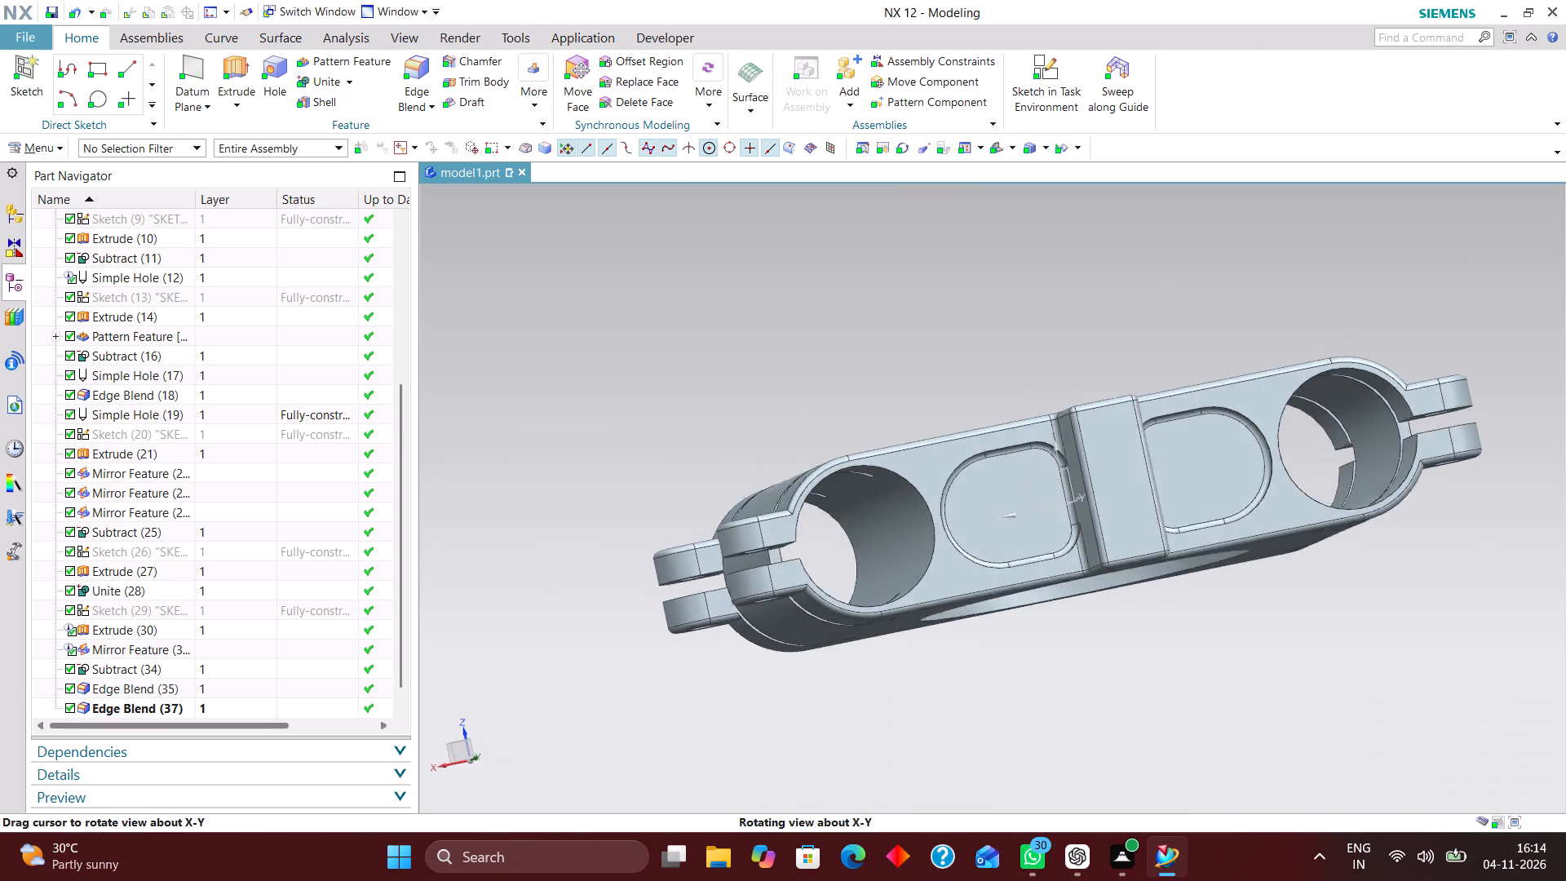
middle_drag(1066, 685, 1094, 715)
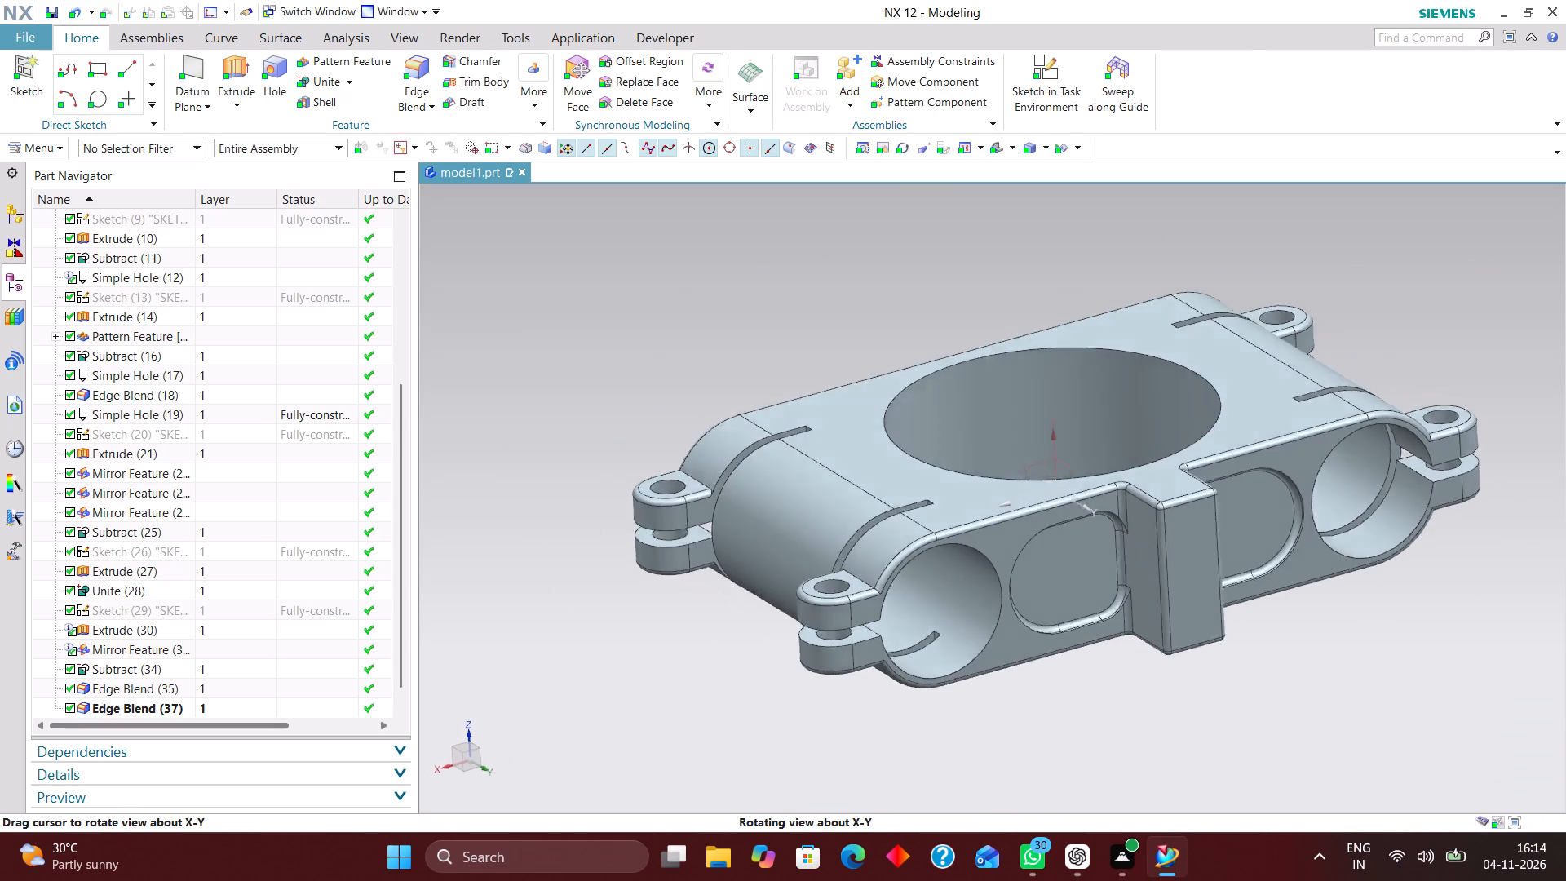
middle_drag(1094, 715, 1098, 718)
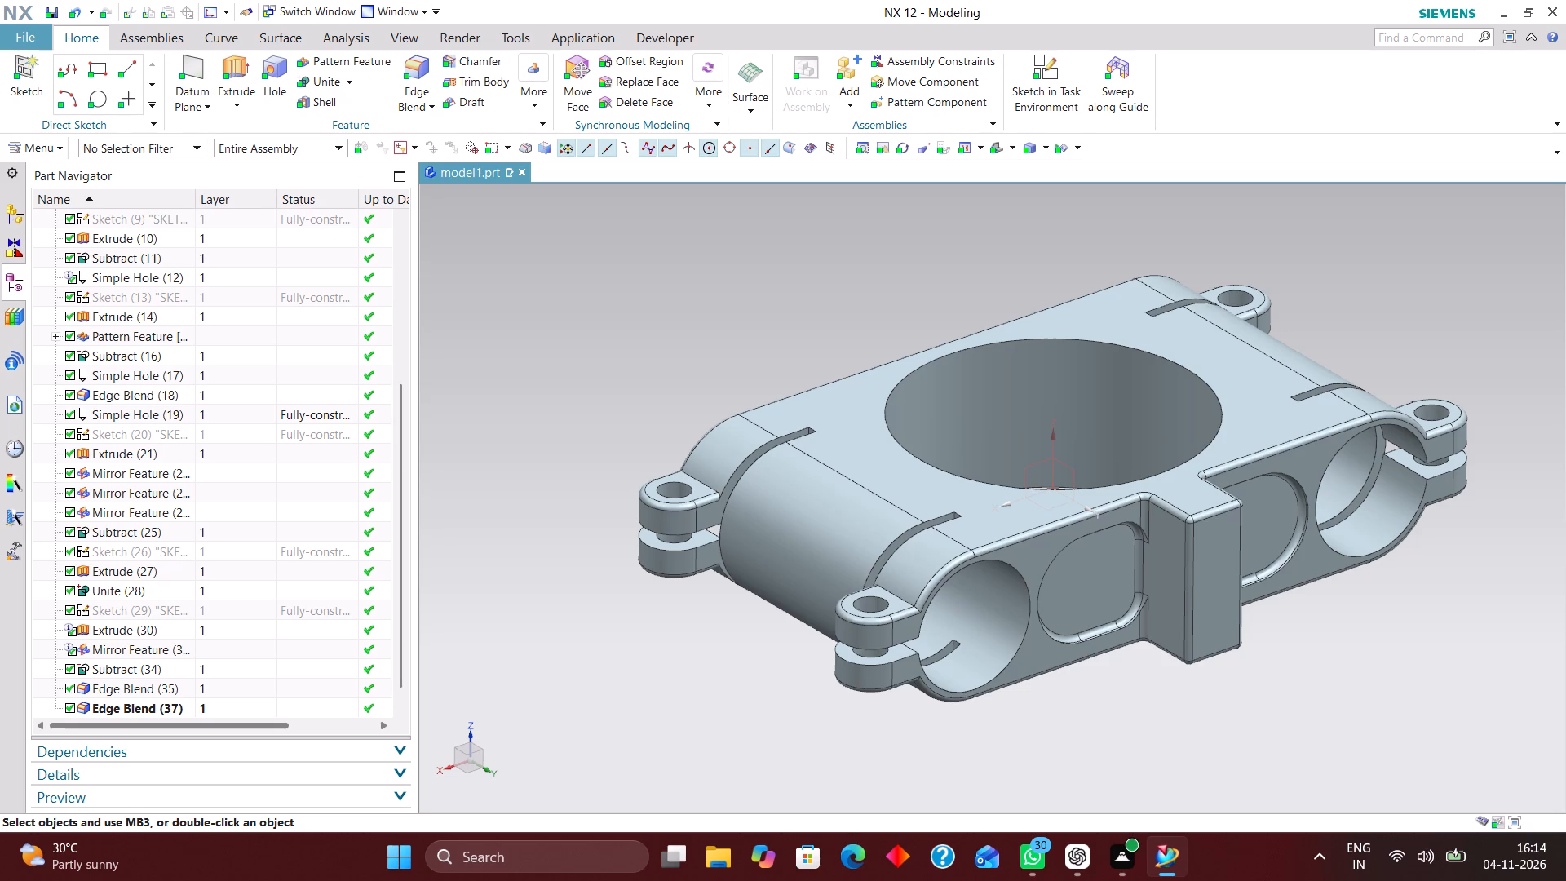
middle_drag(1313, 693, 1312, 690)
scroll(1305, 697, up, 1)
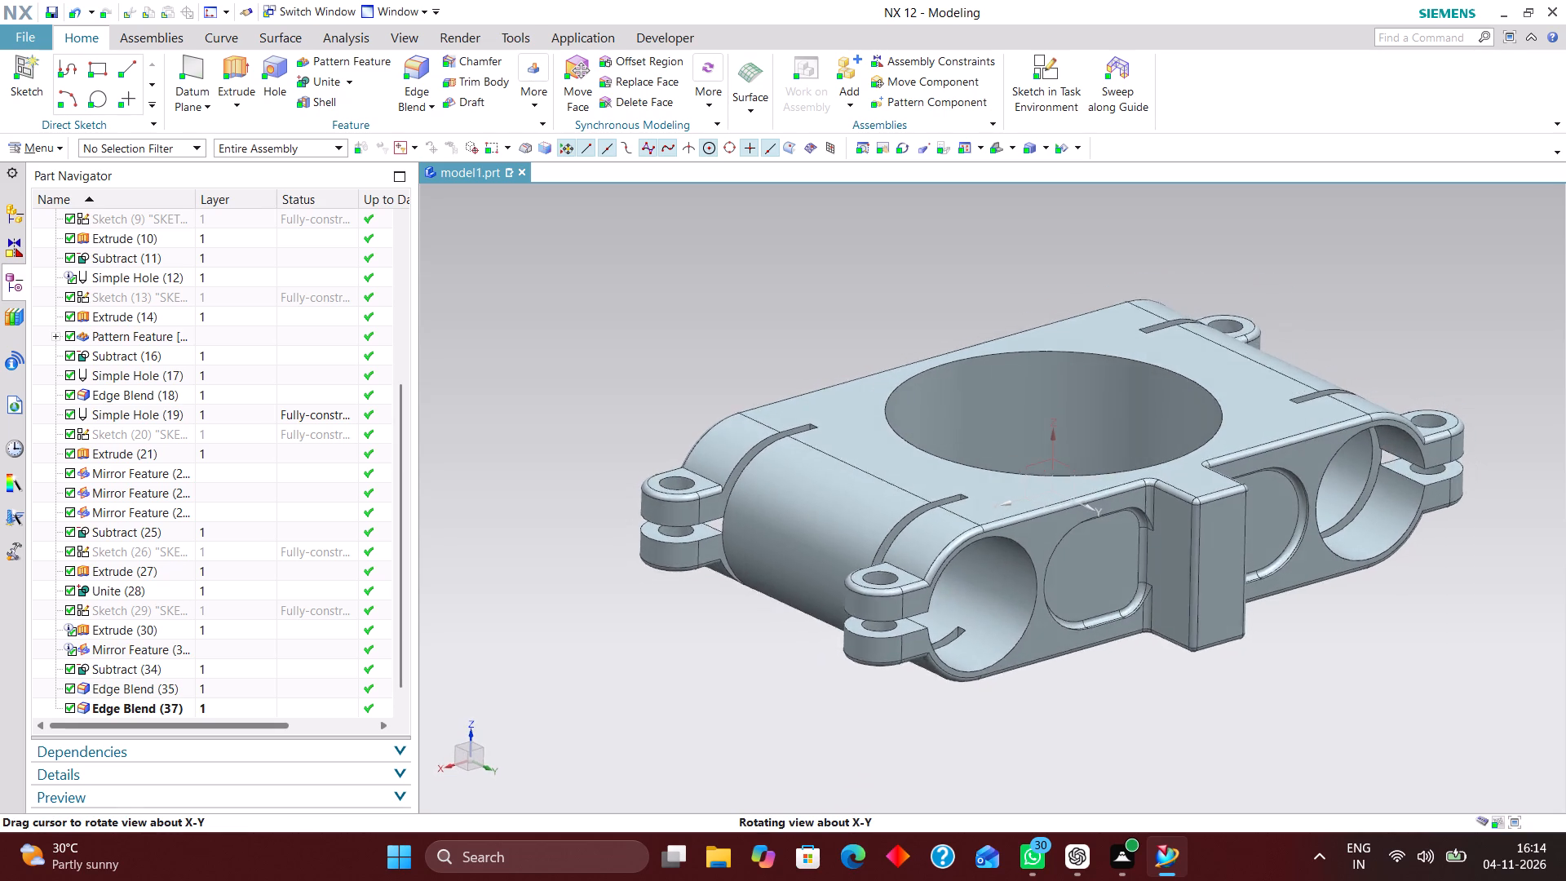
middle_drag(1312, 690, 1293, 700)
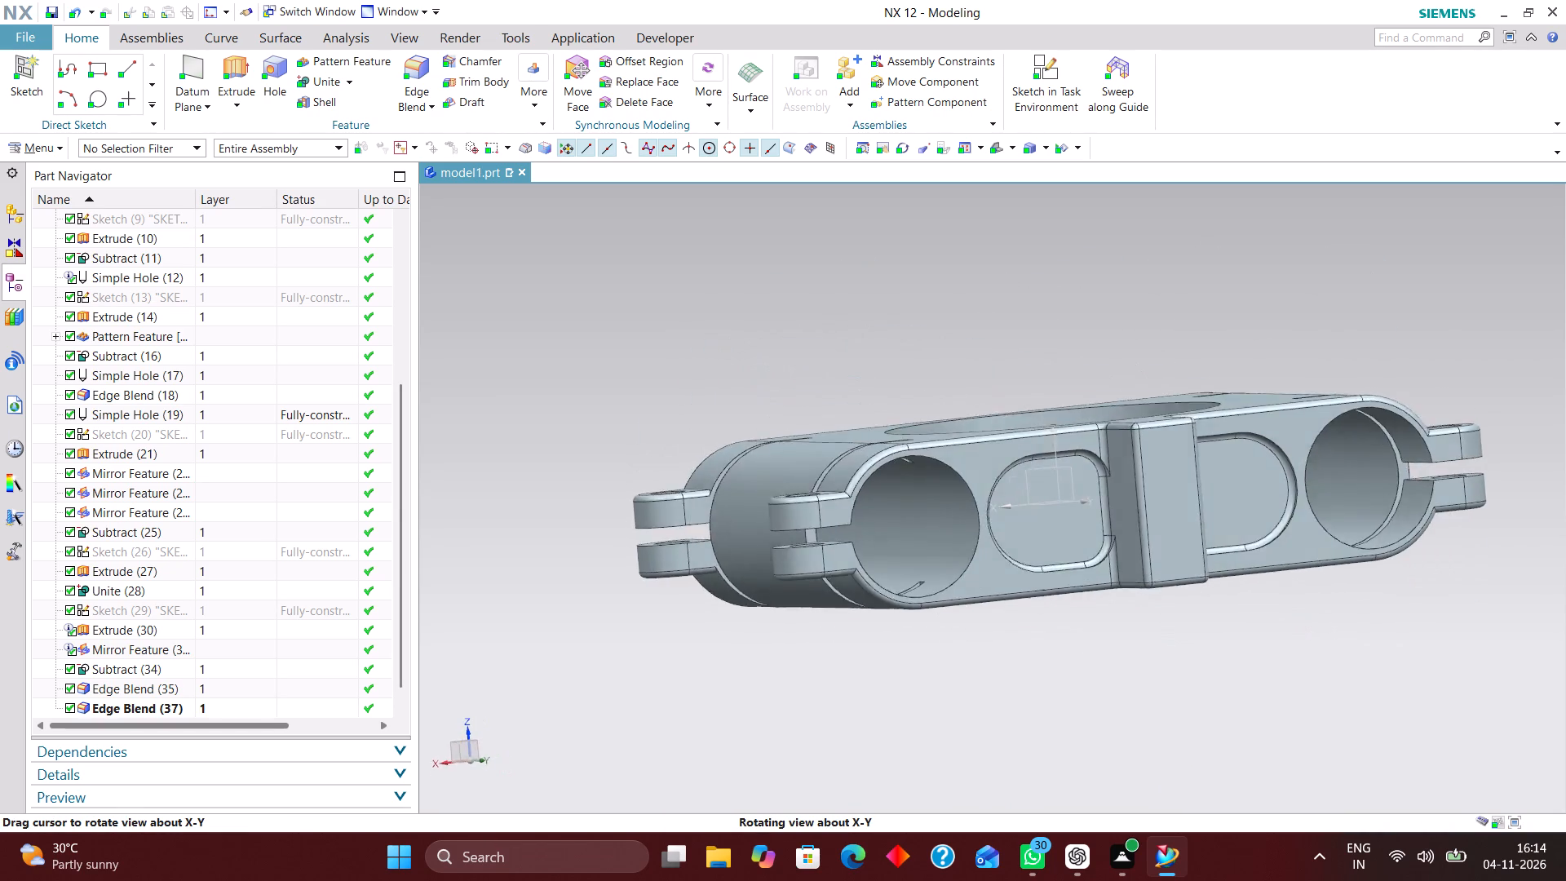
middle_drag(1293, 700, 1281, 659)
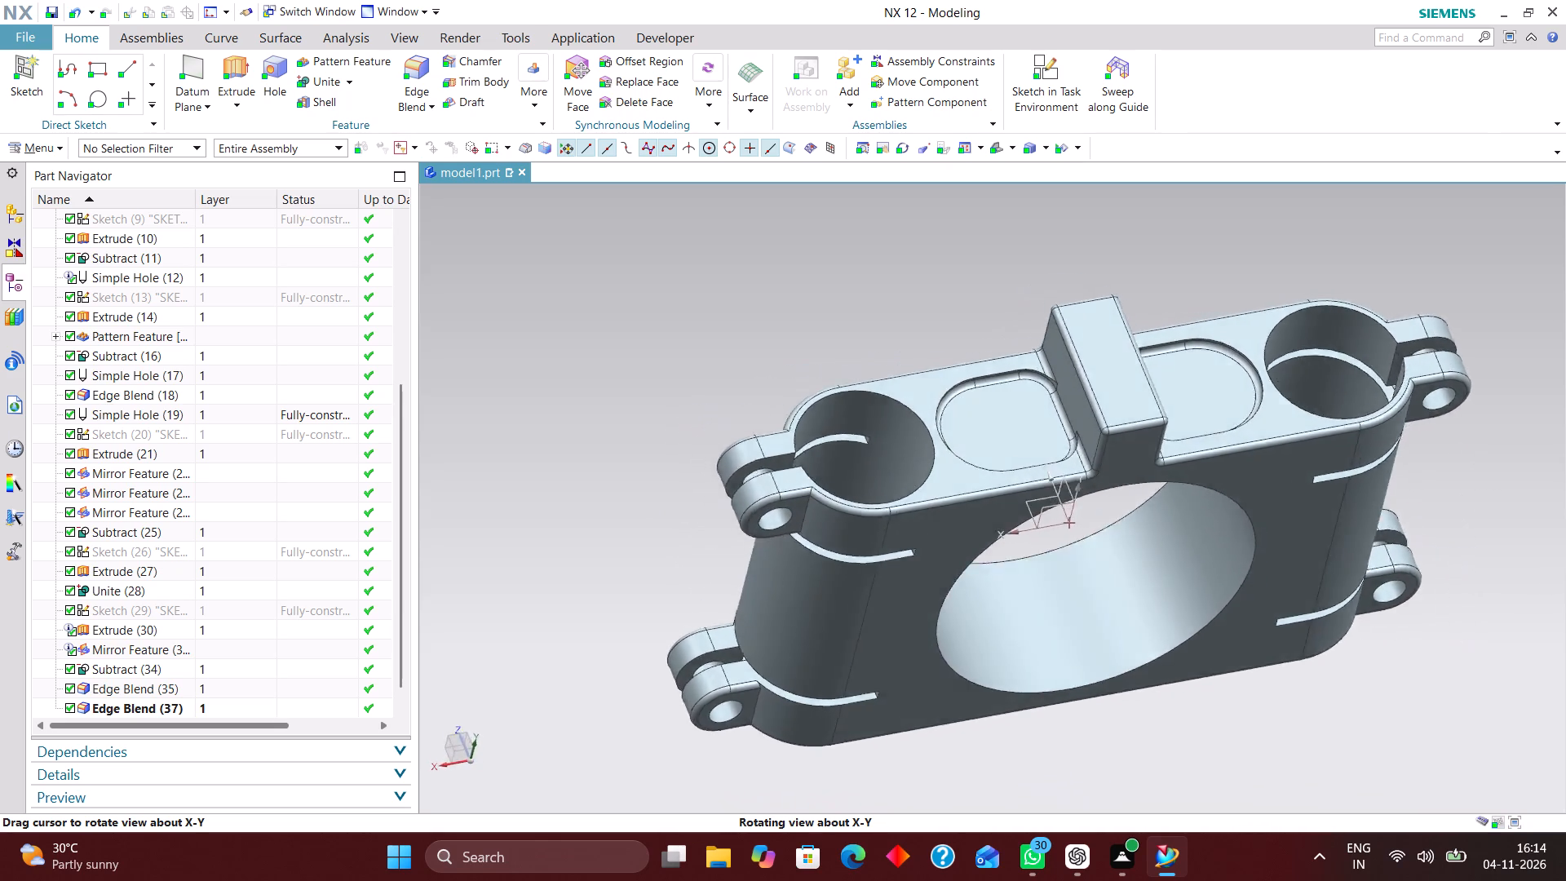
middle_drag(1281, 659, 1435, 667)
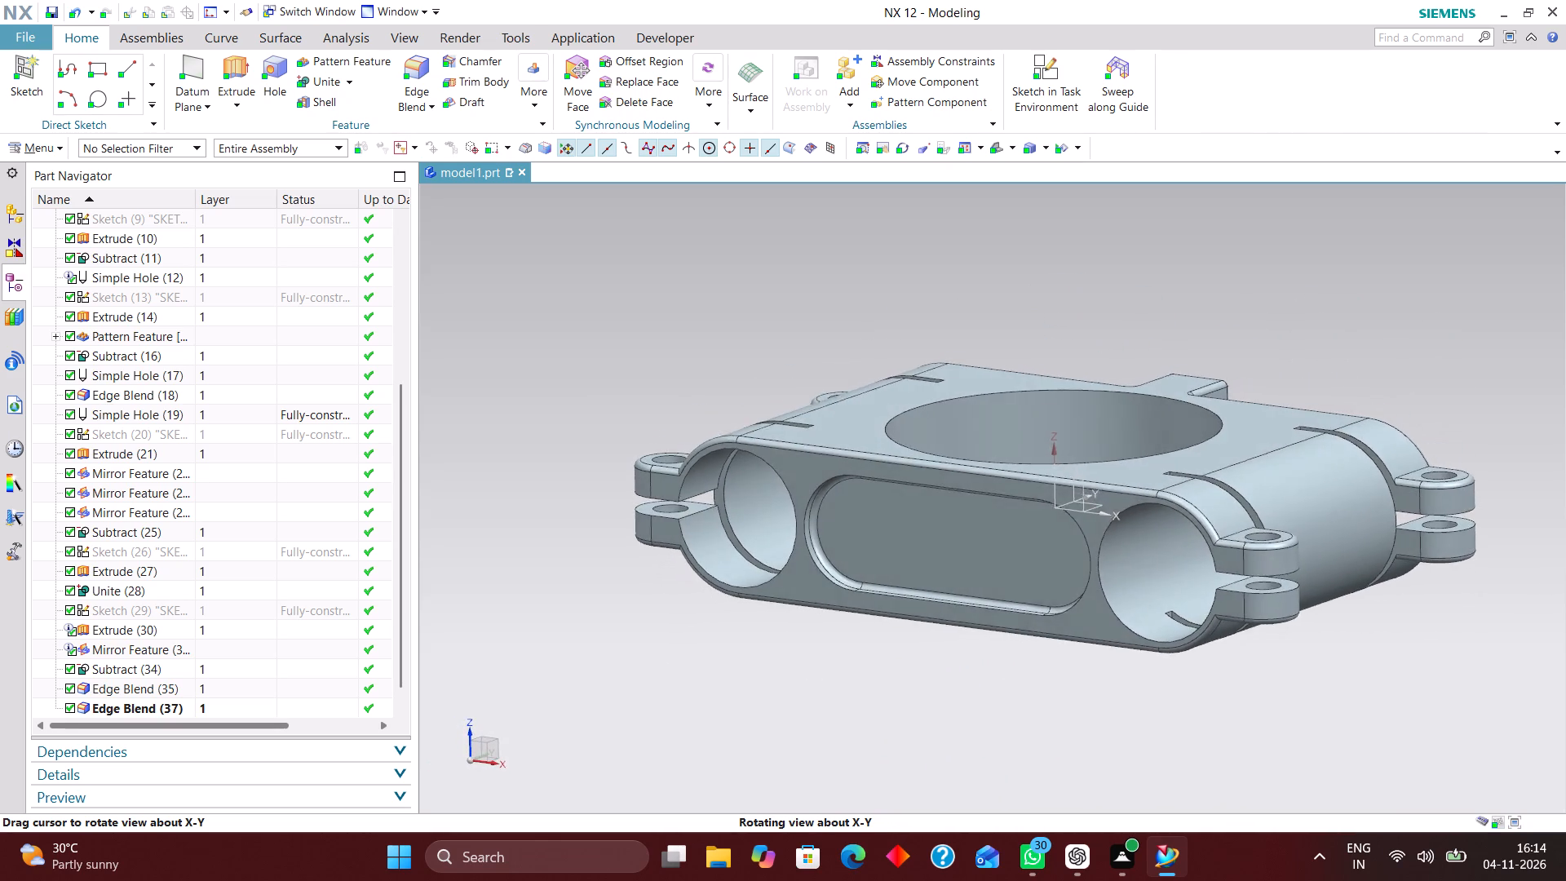
middle_drag(1435, 667, 1435, 673)
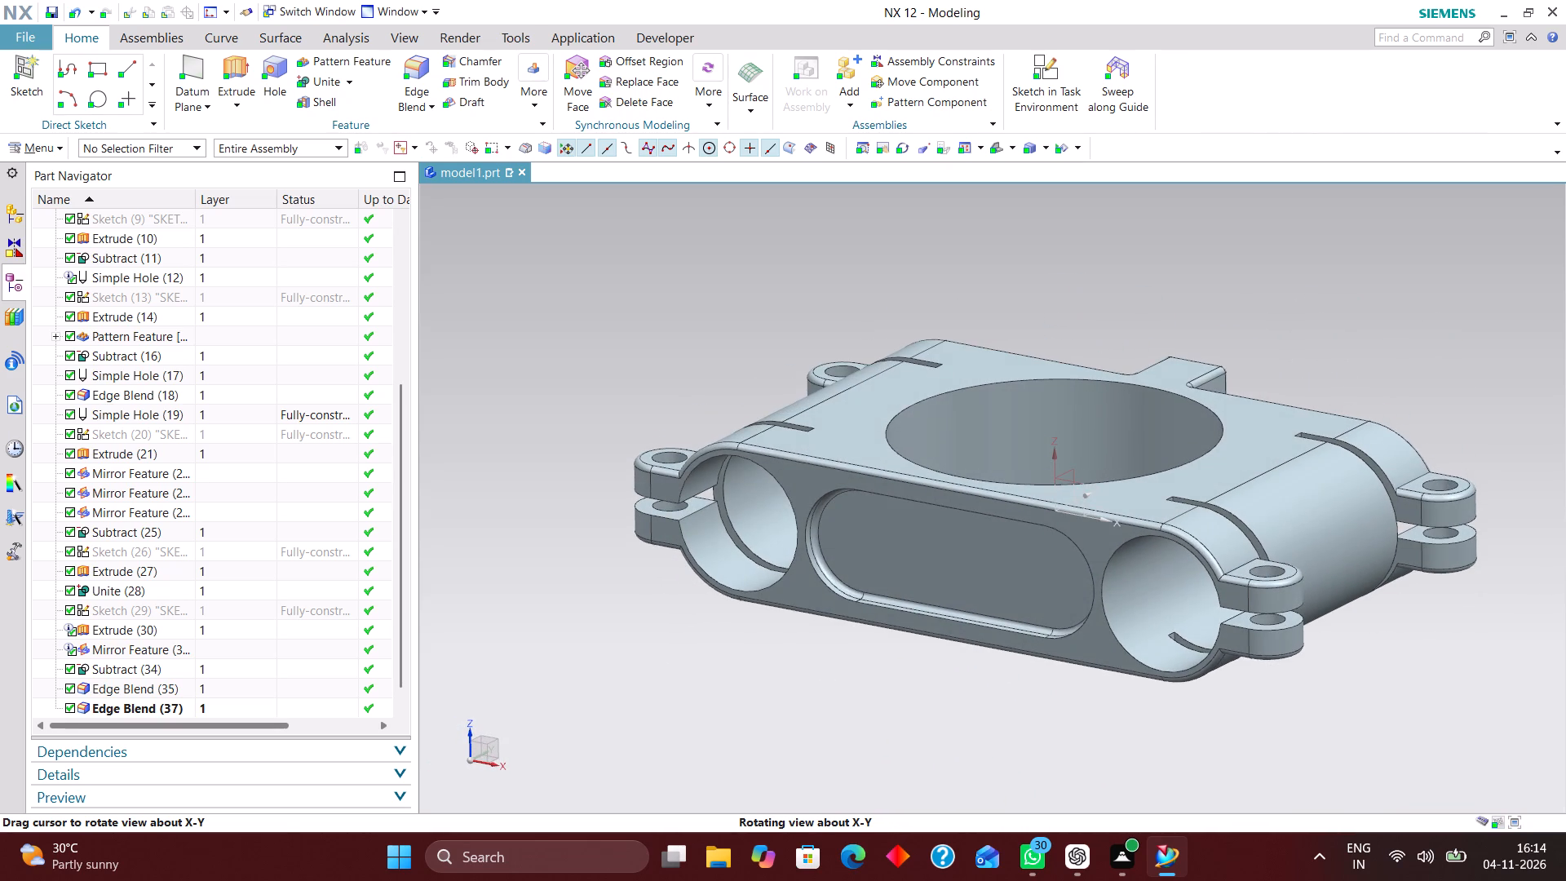
middle_drag(1435, 673, 1435, 672)
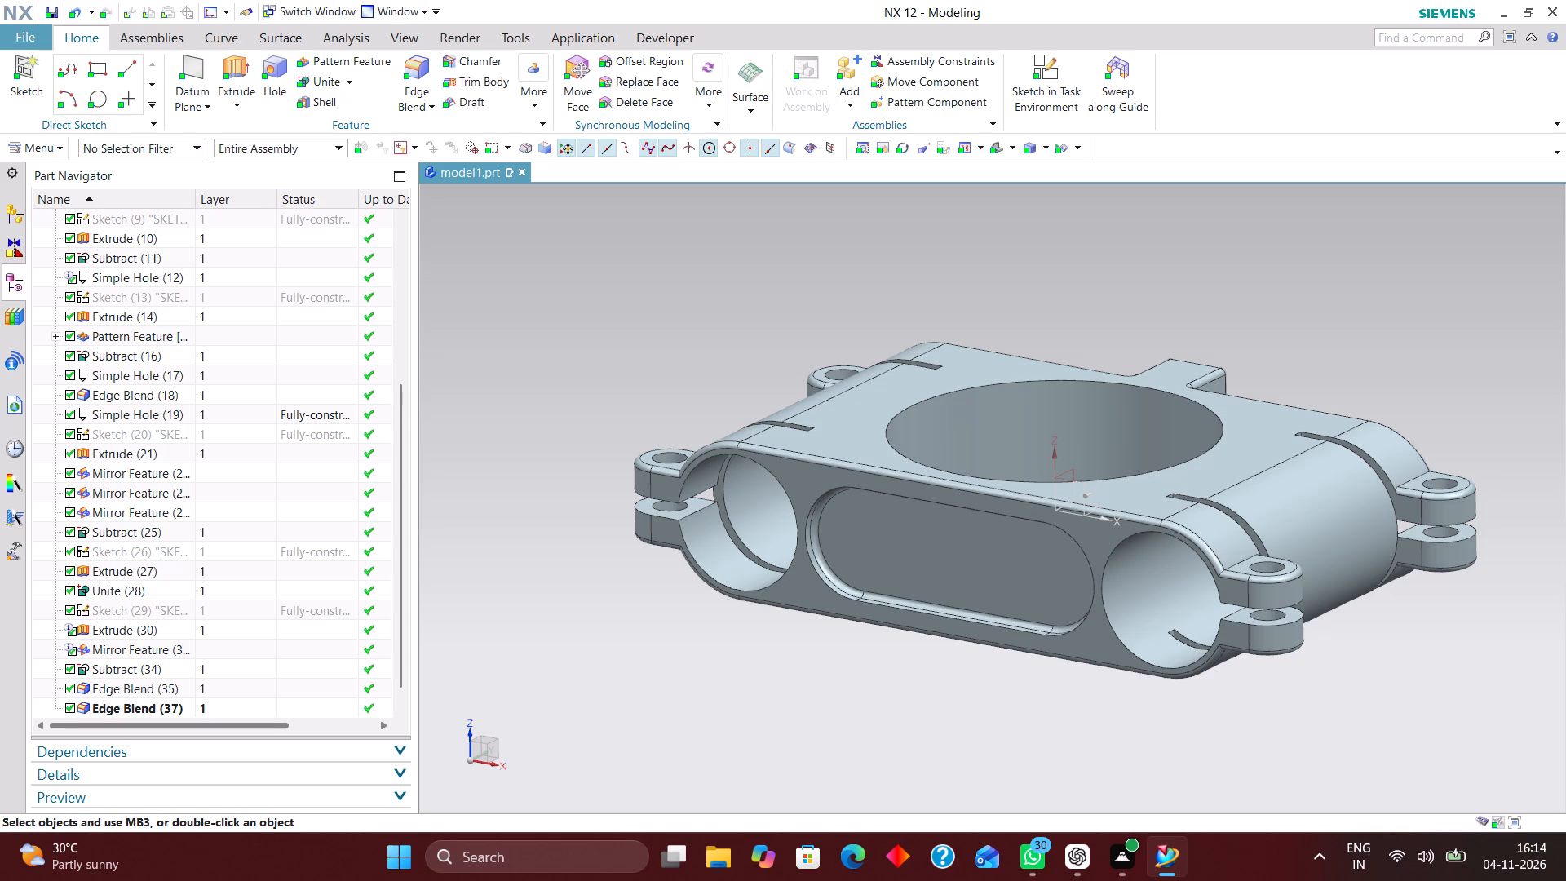
Set the diameter of the four clamp lug holes to 6.4 mm.
double_click(1268, 566)
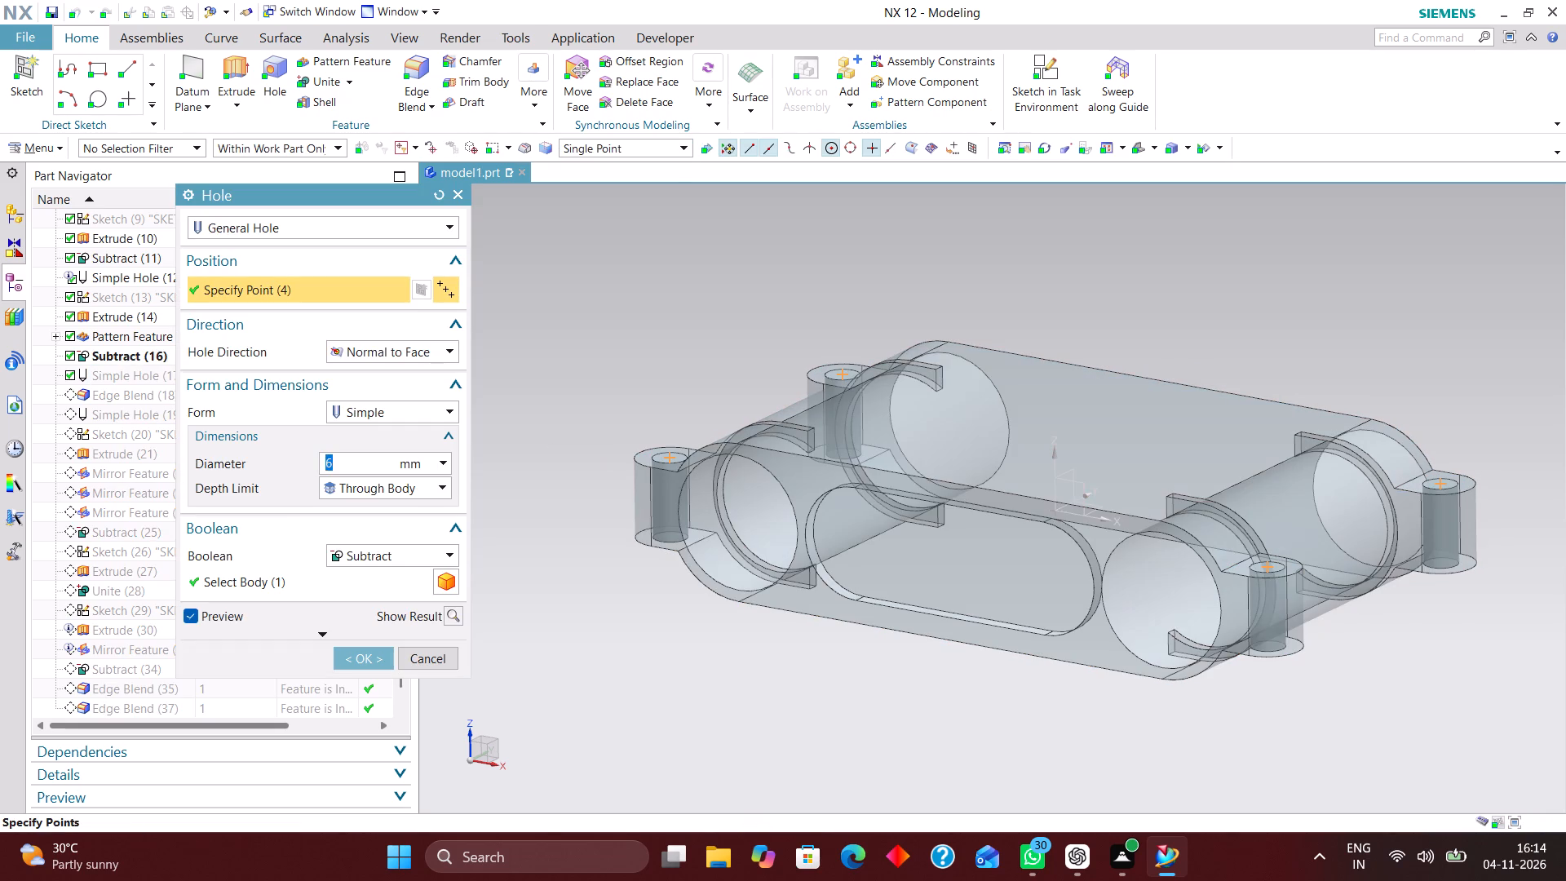
text(6.4)
key(Return)
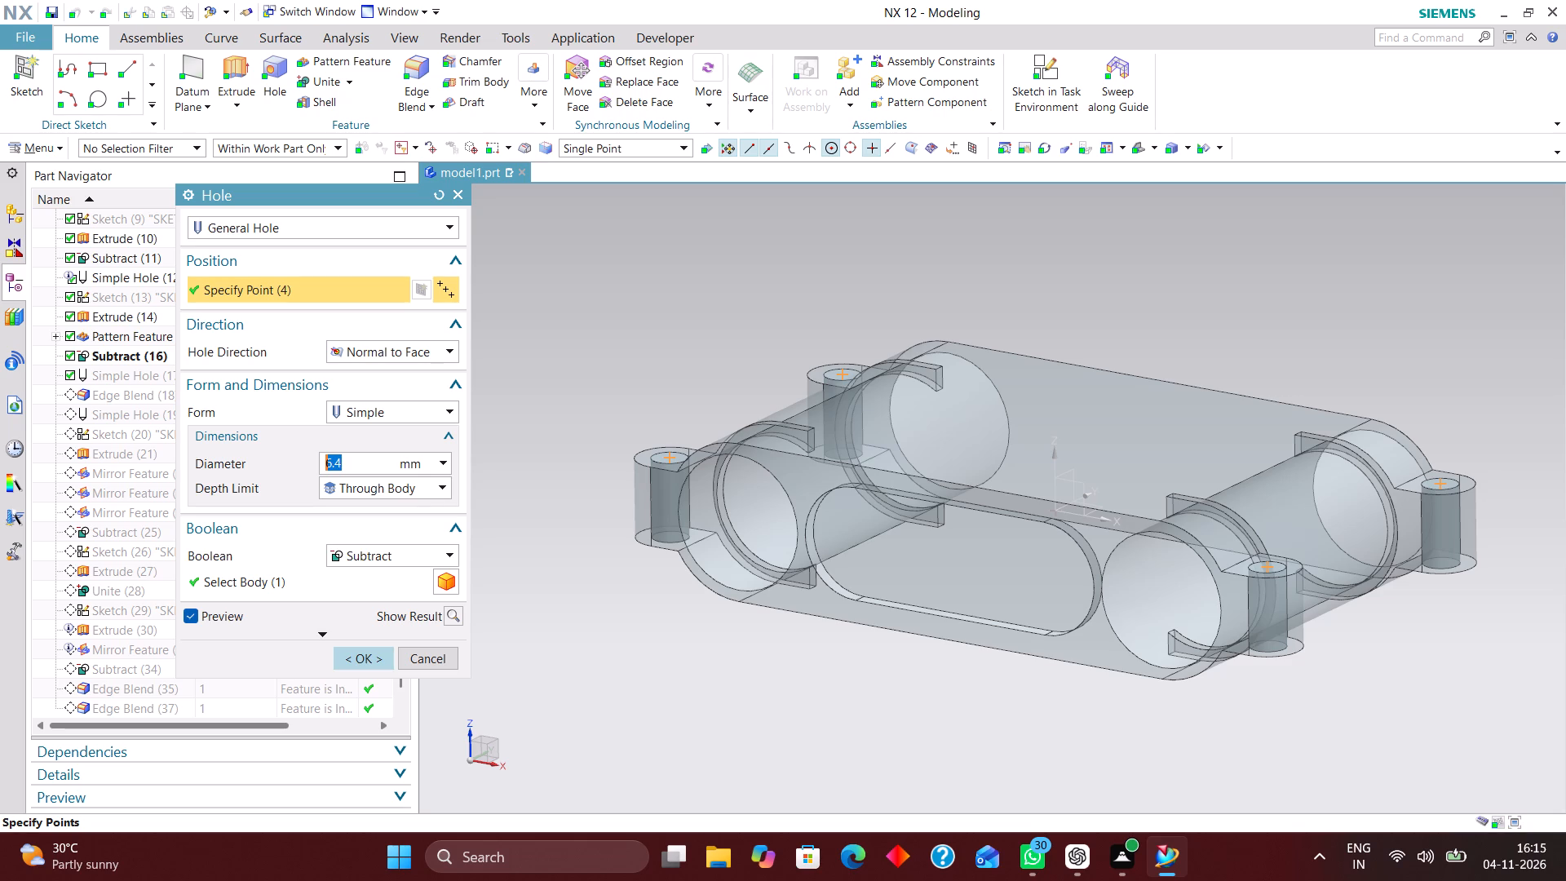
click(363, 653)
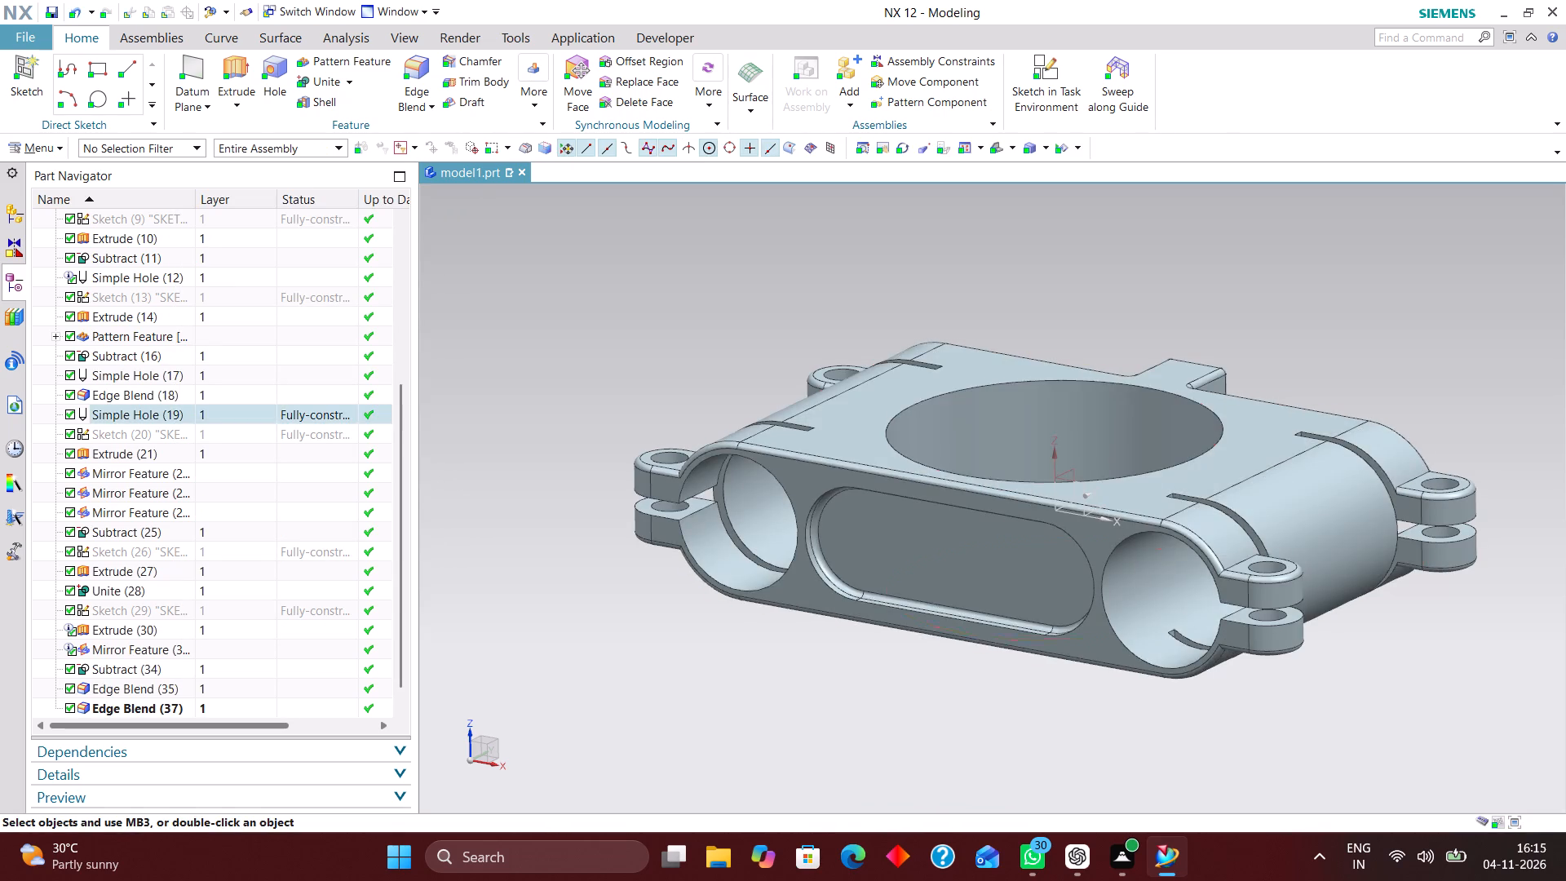
Start a simple through-body hole on the large-bore face and place four points: toward both clamp ends, opposite the block, and diagonally near a block-side slot.
scroll(1129, 443, down, 3)
middle_drag(1352, 387, 1366, 673)
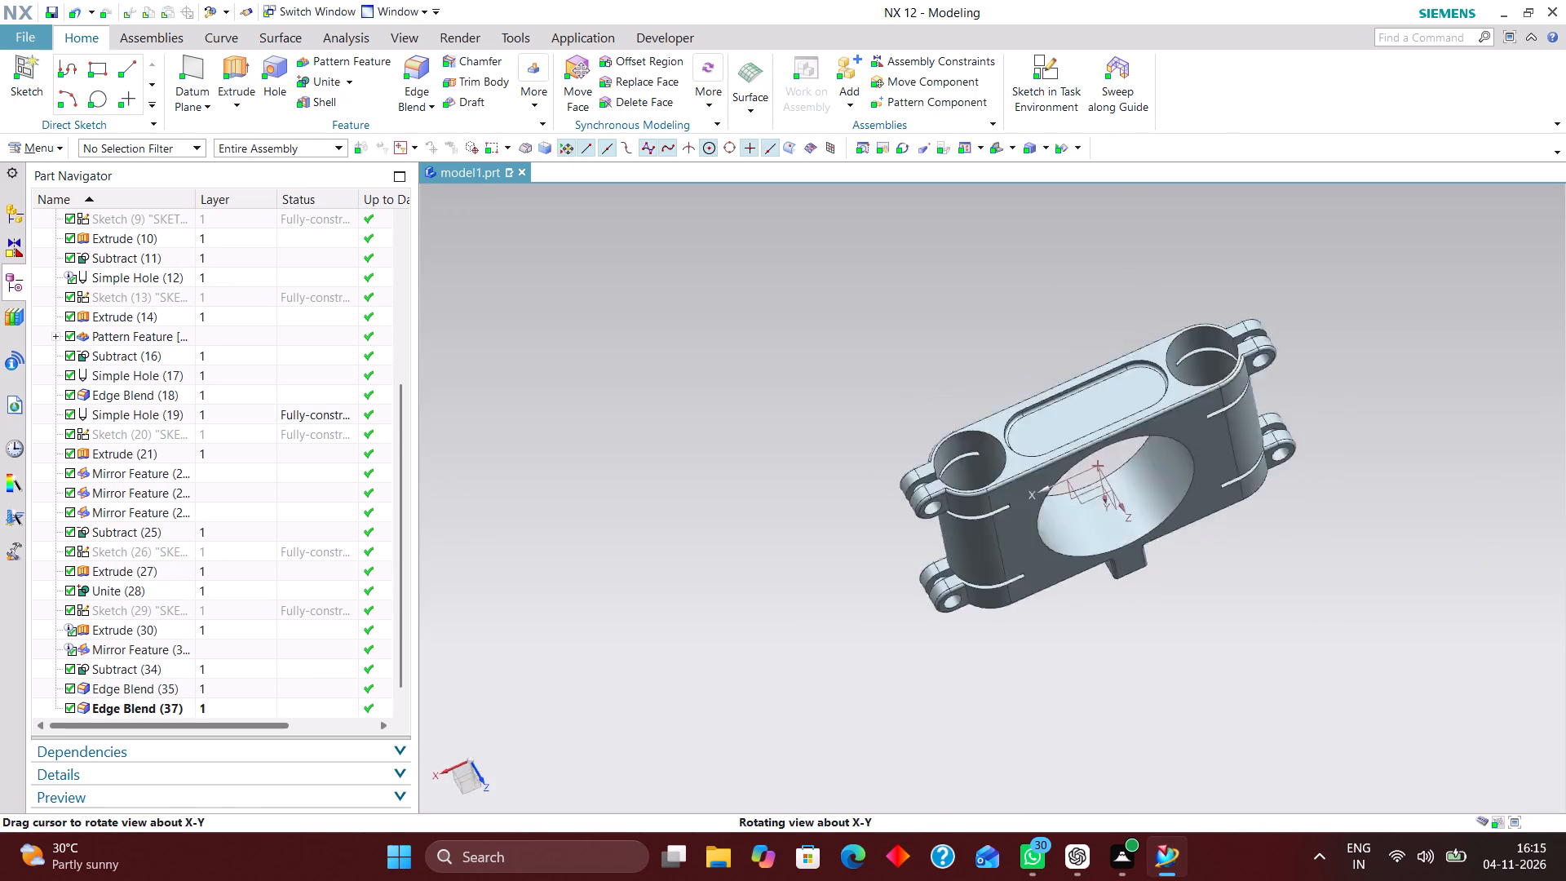
middle_drag(1366, 673, 1371, 489)
scroll(1365, 479, up, 1)
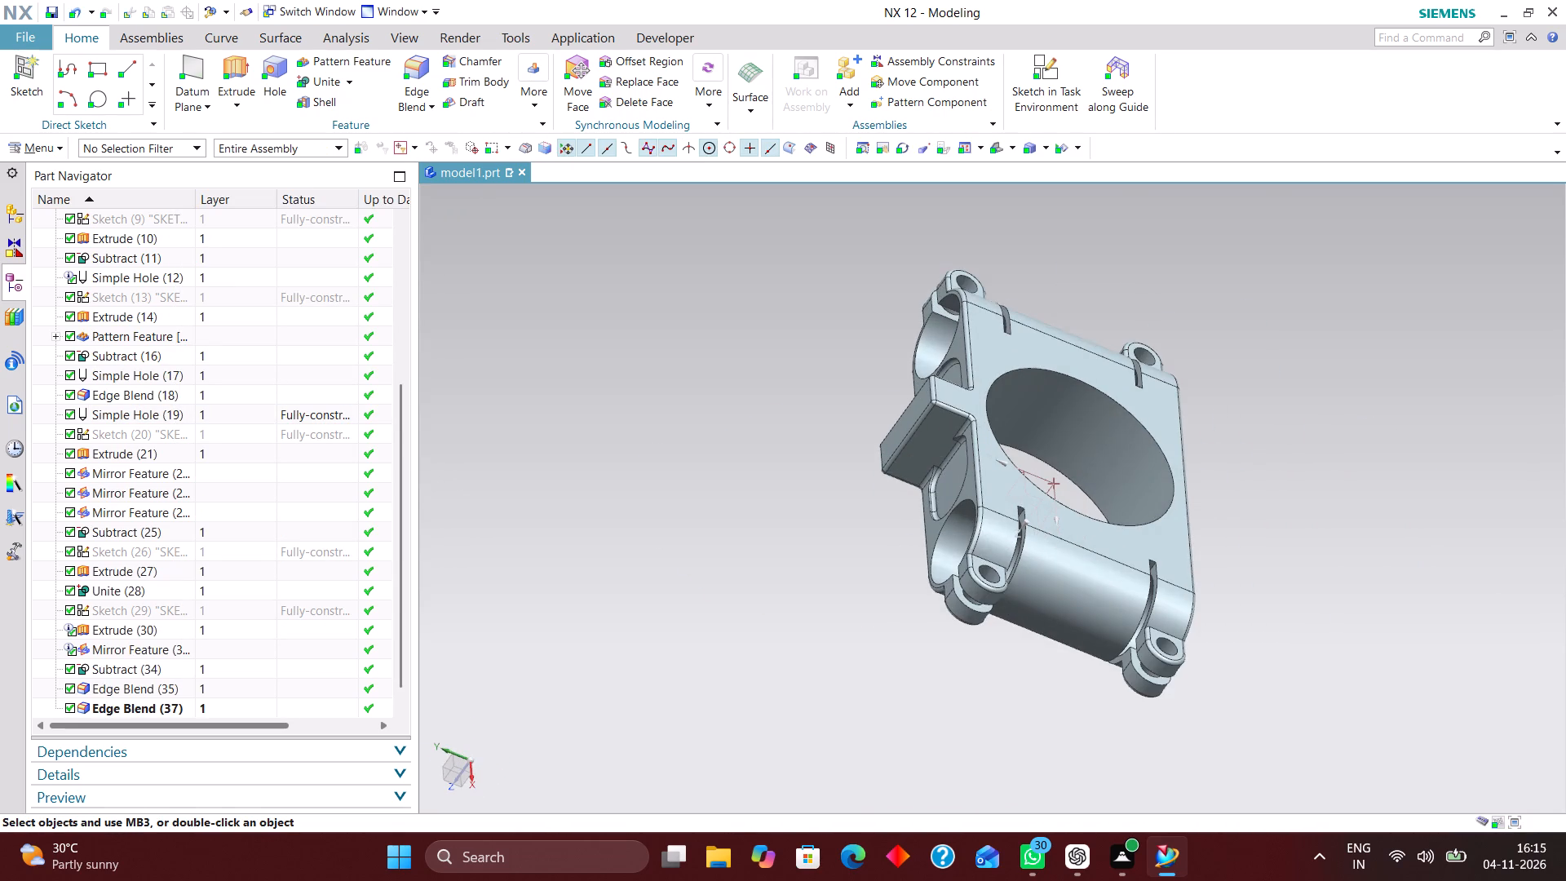
click(1000, 148)
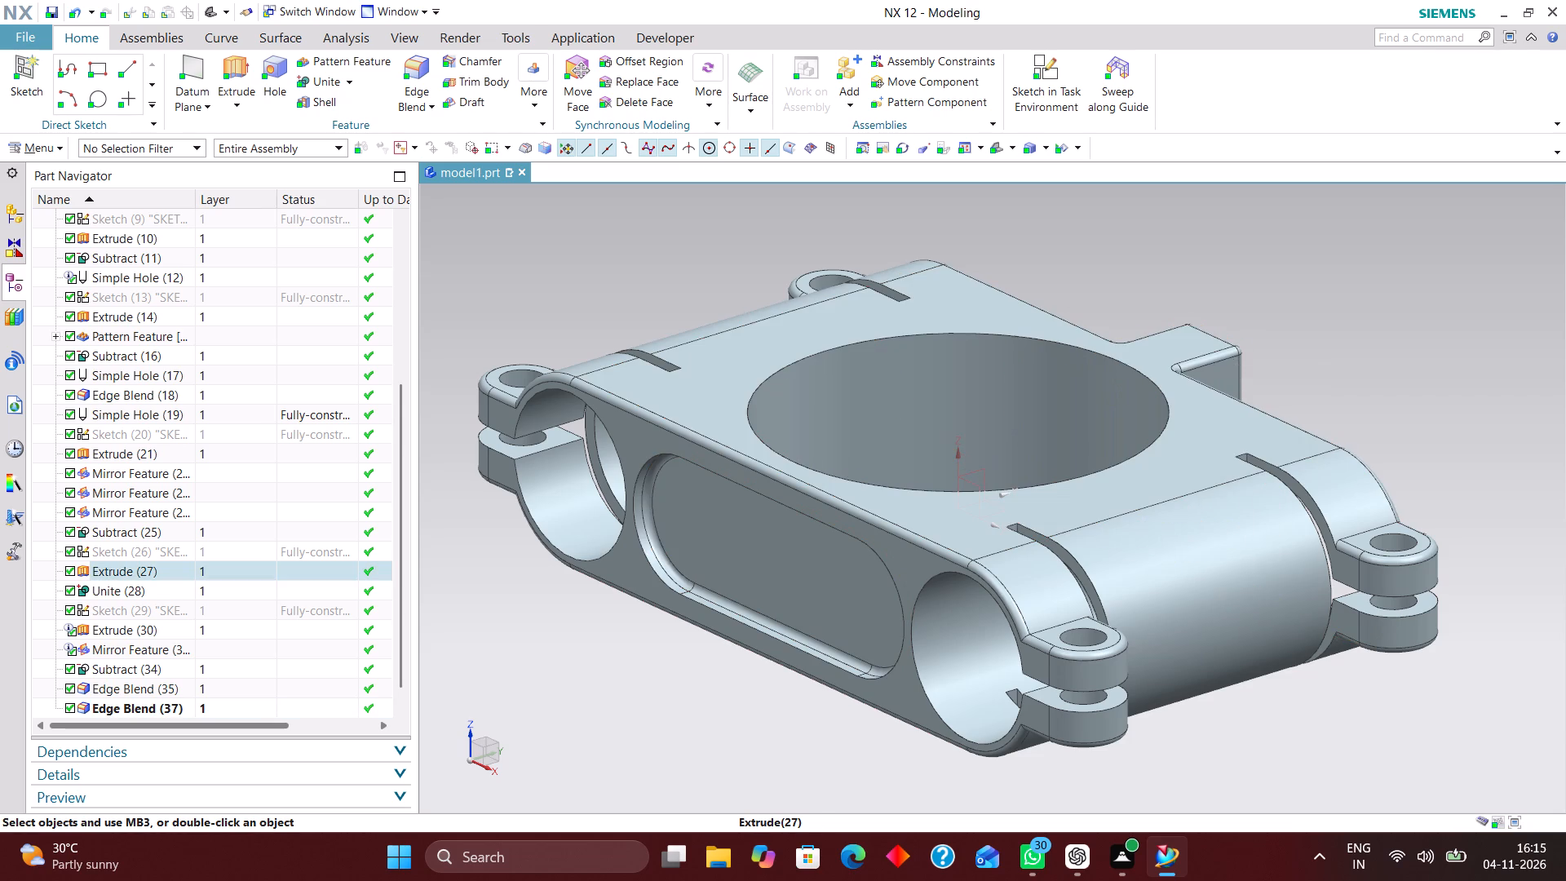
scroll(1231, 368, down, 2)
scroll(1228, 312, up, 2)
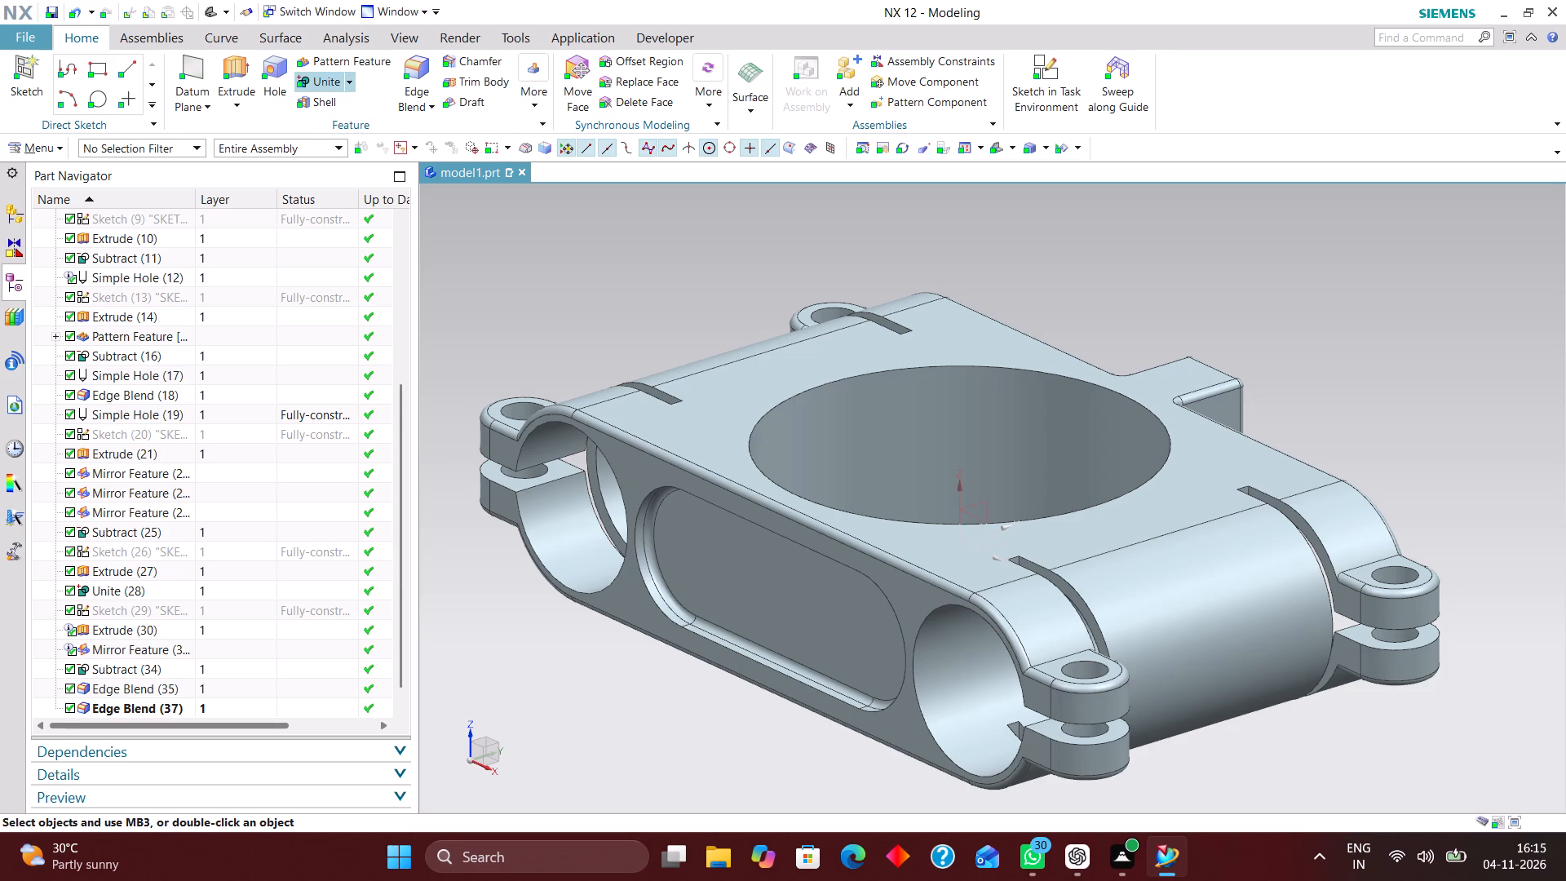
click(267, 70)
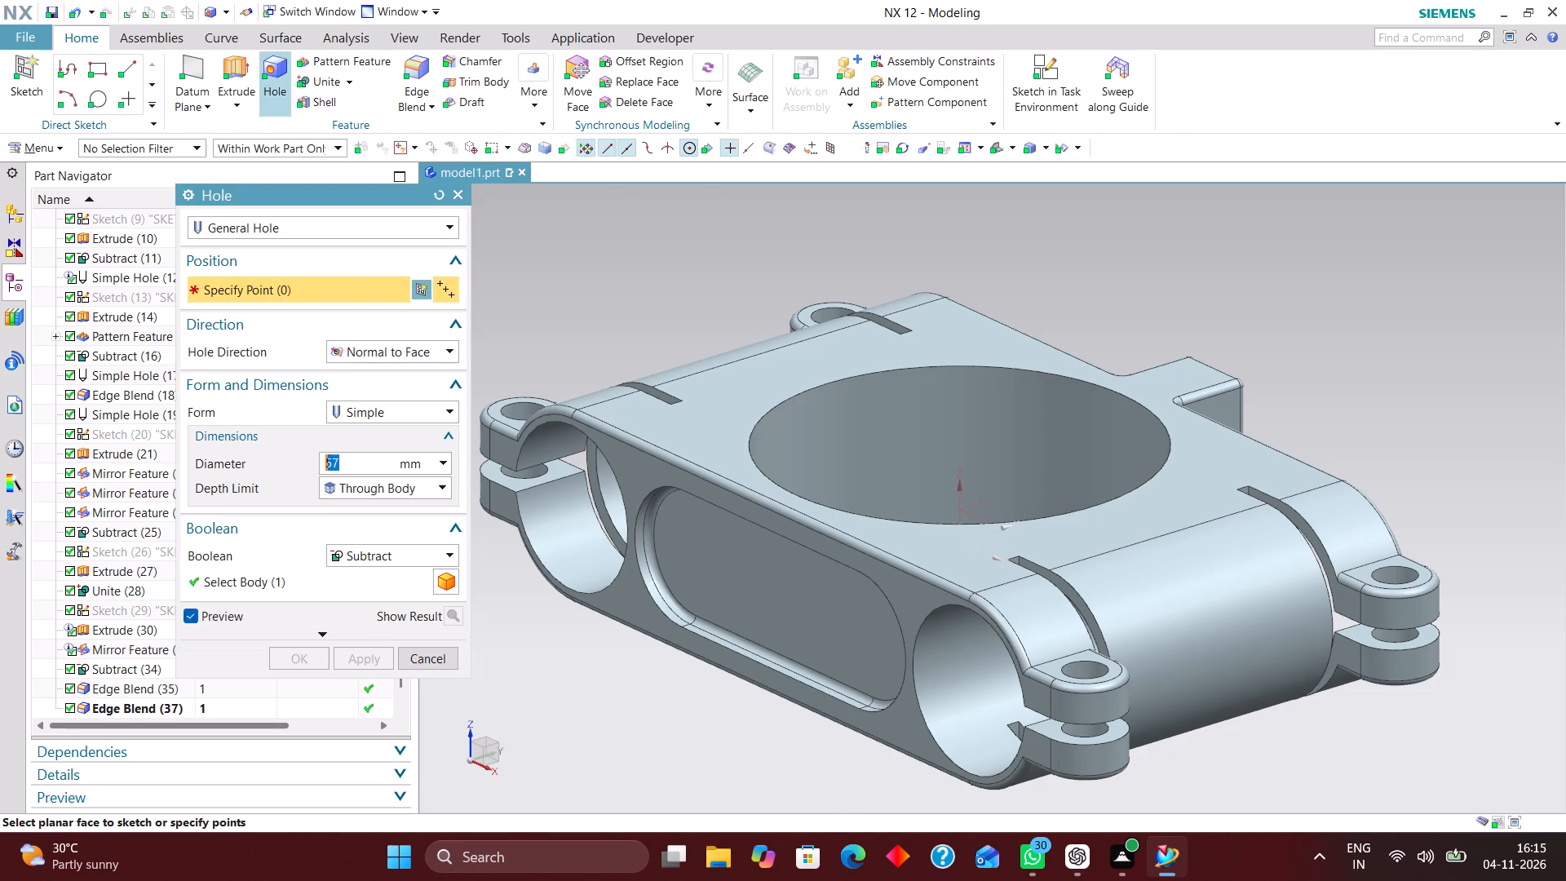
click(977, 334)
scroll(881, 213, down, 3)
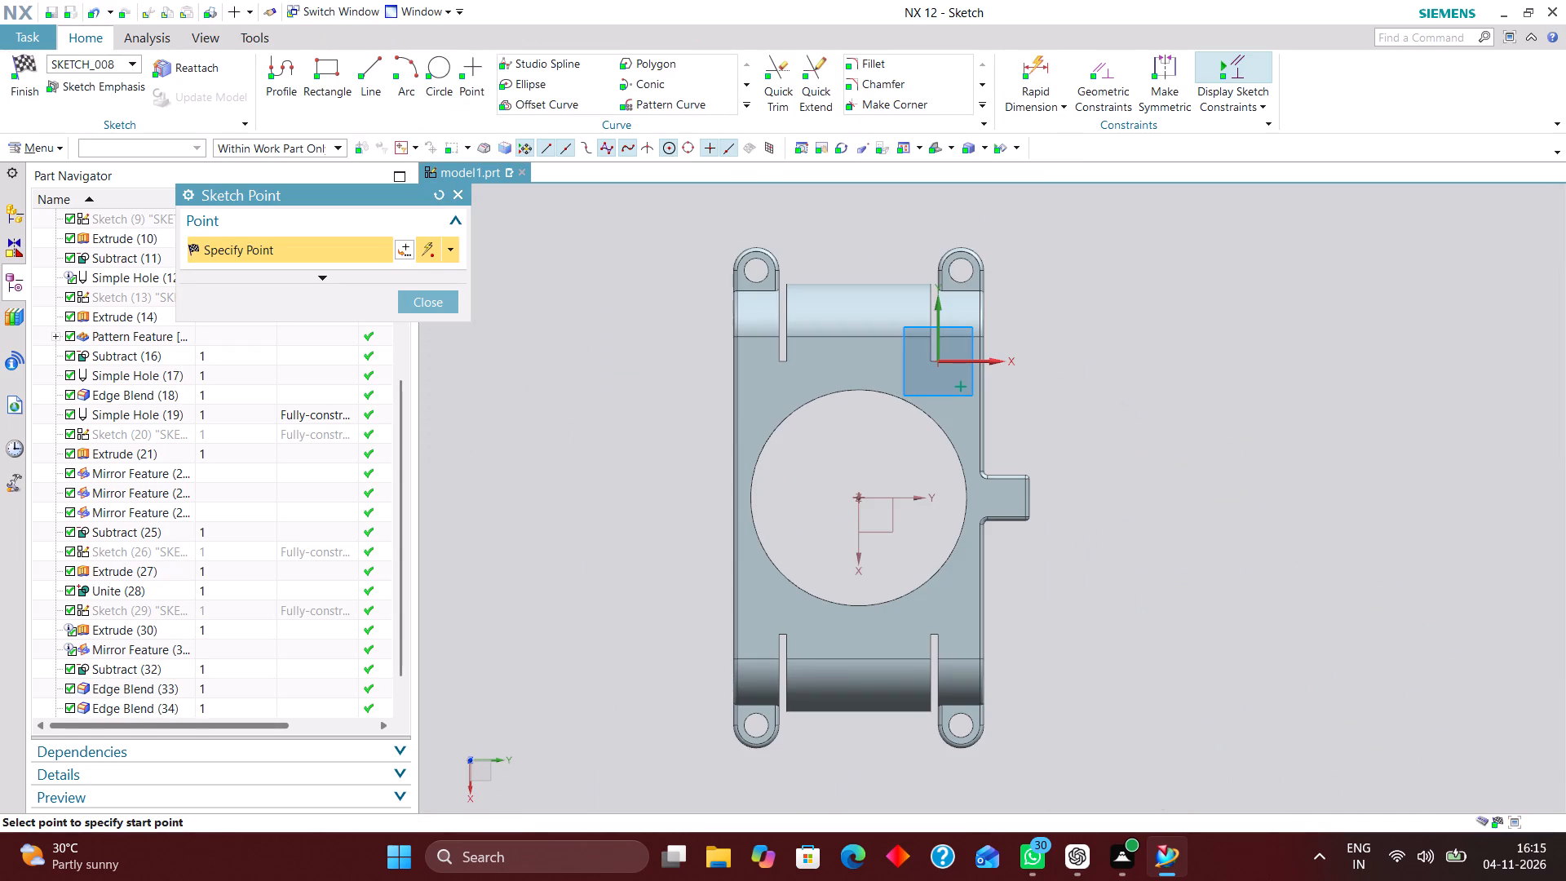
click(860, 365)
click(858, 621)
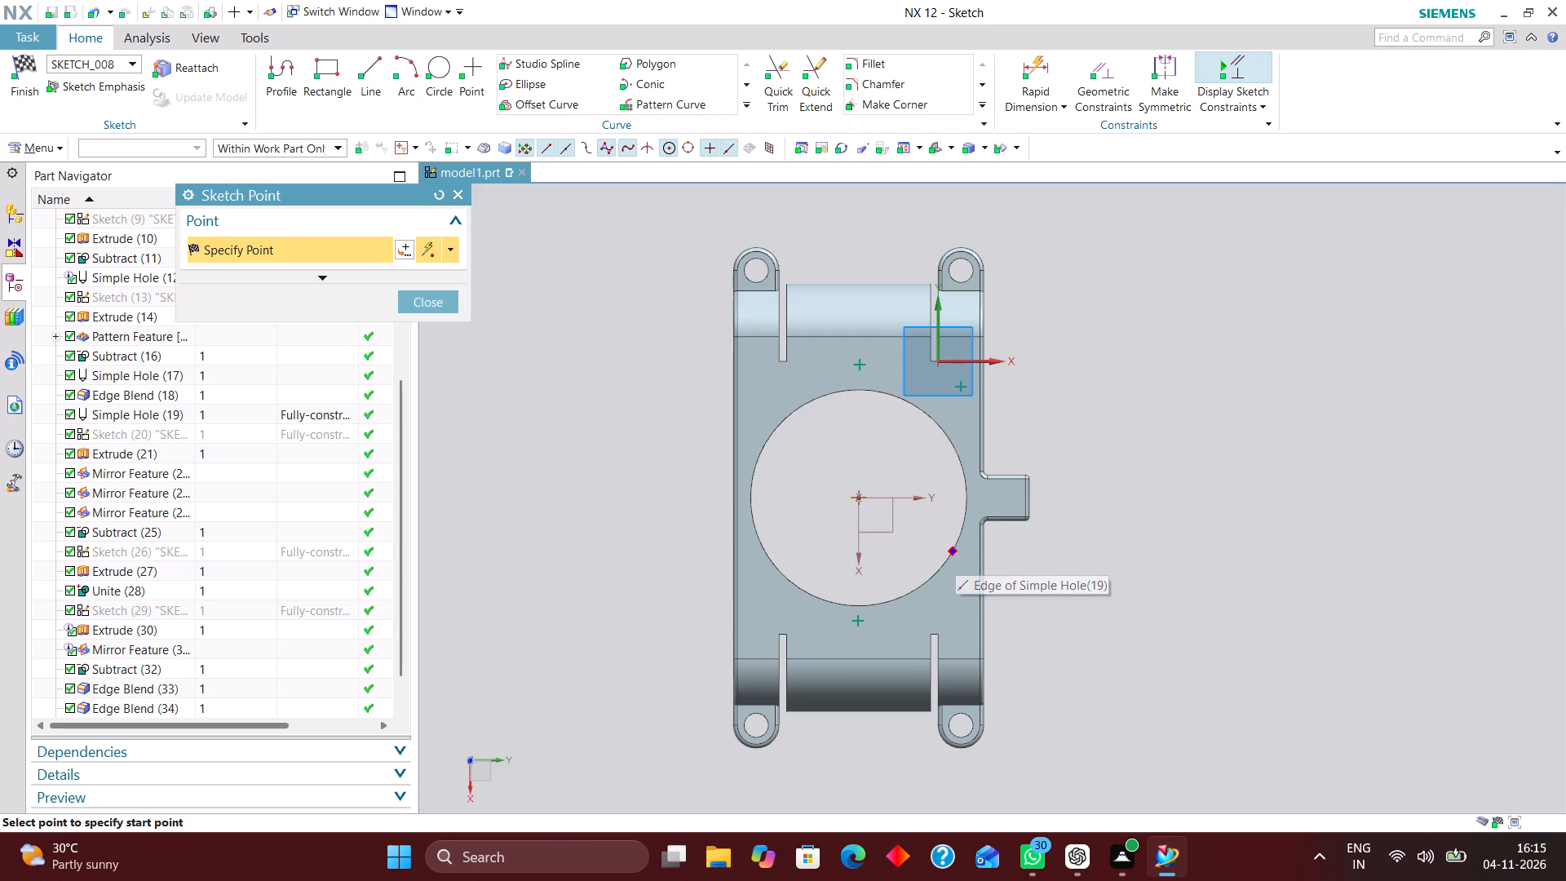
scroll(751, 533, up, 3)
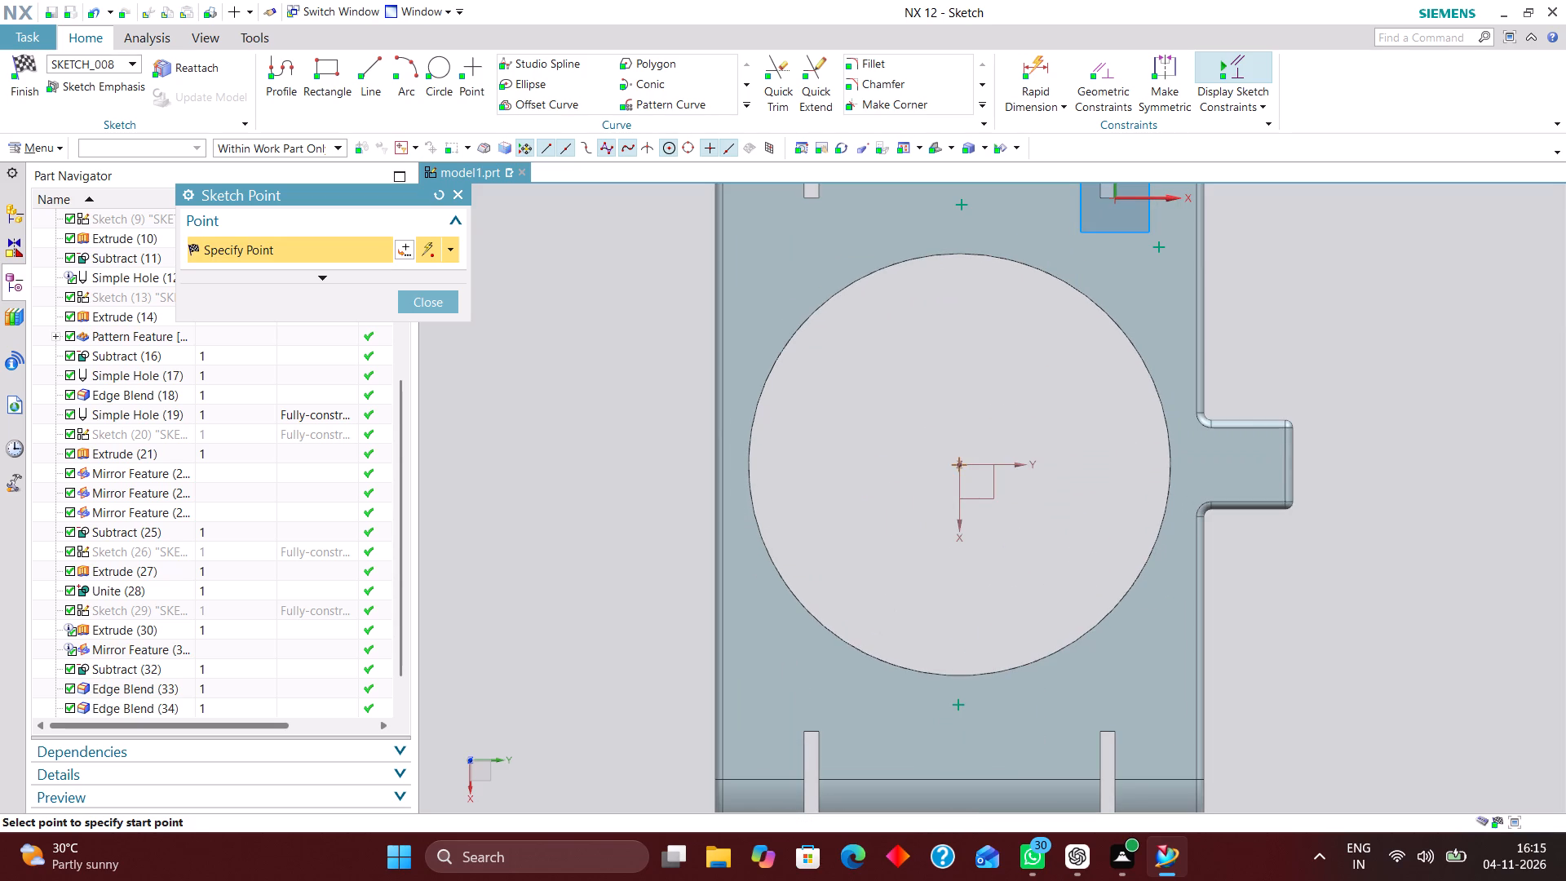
click(737, 456)
click(436, 301)
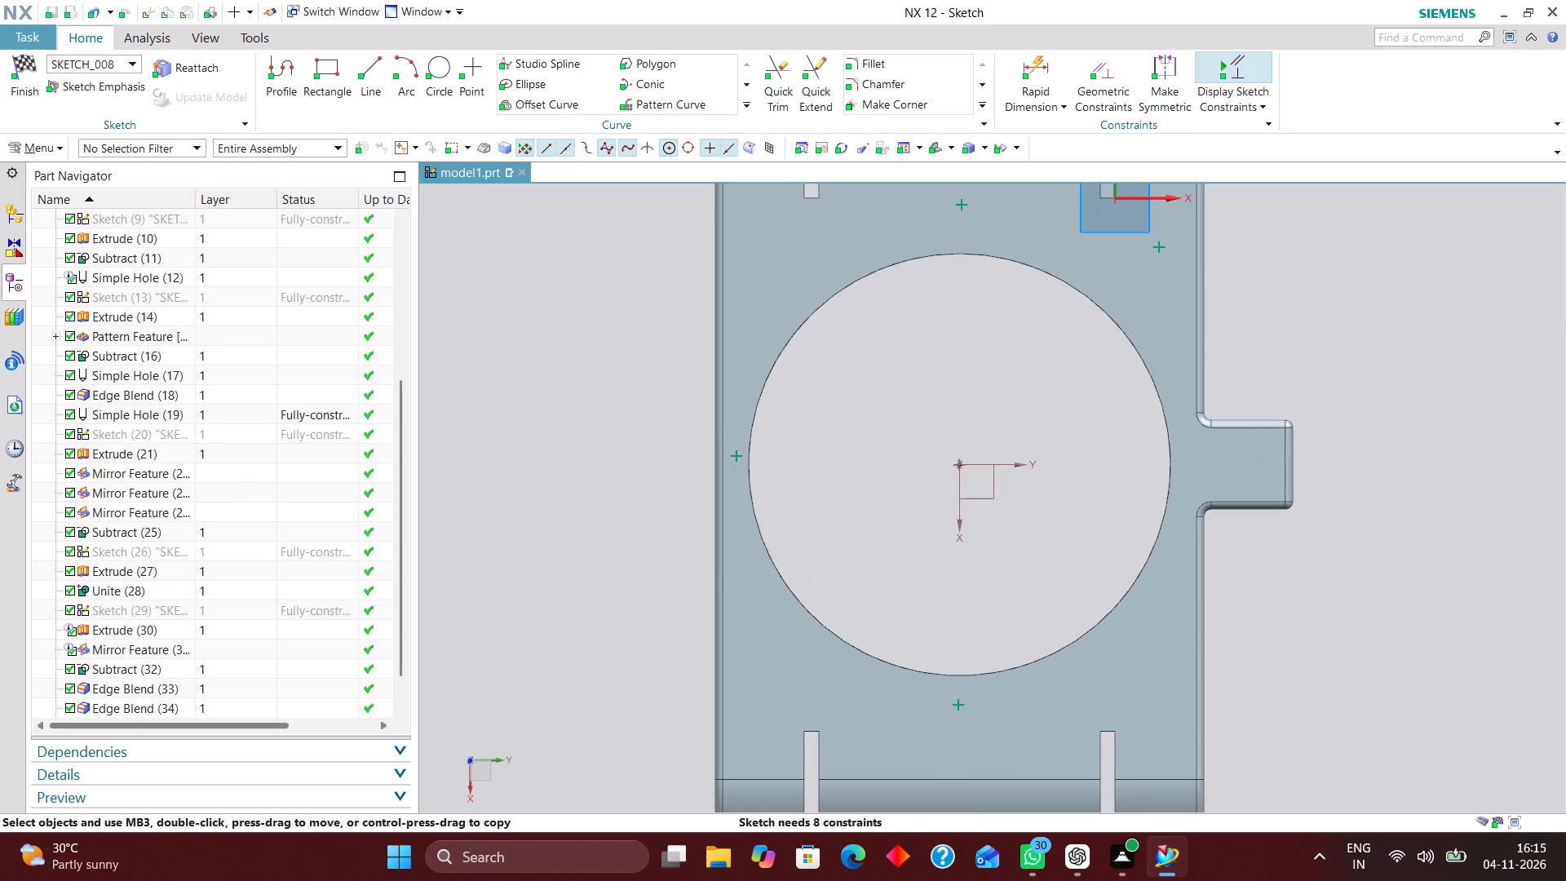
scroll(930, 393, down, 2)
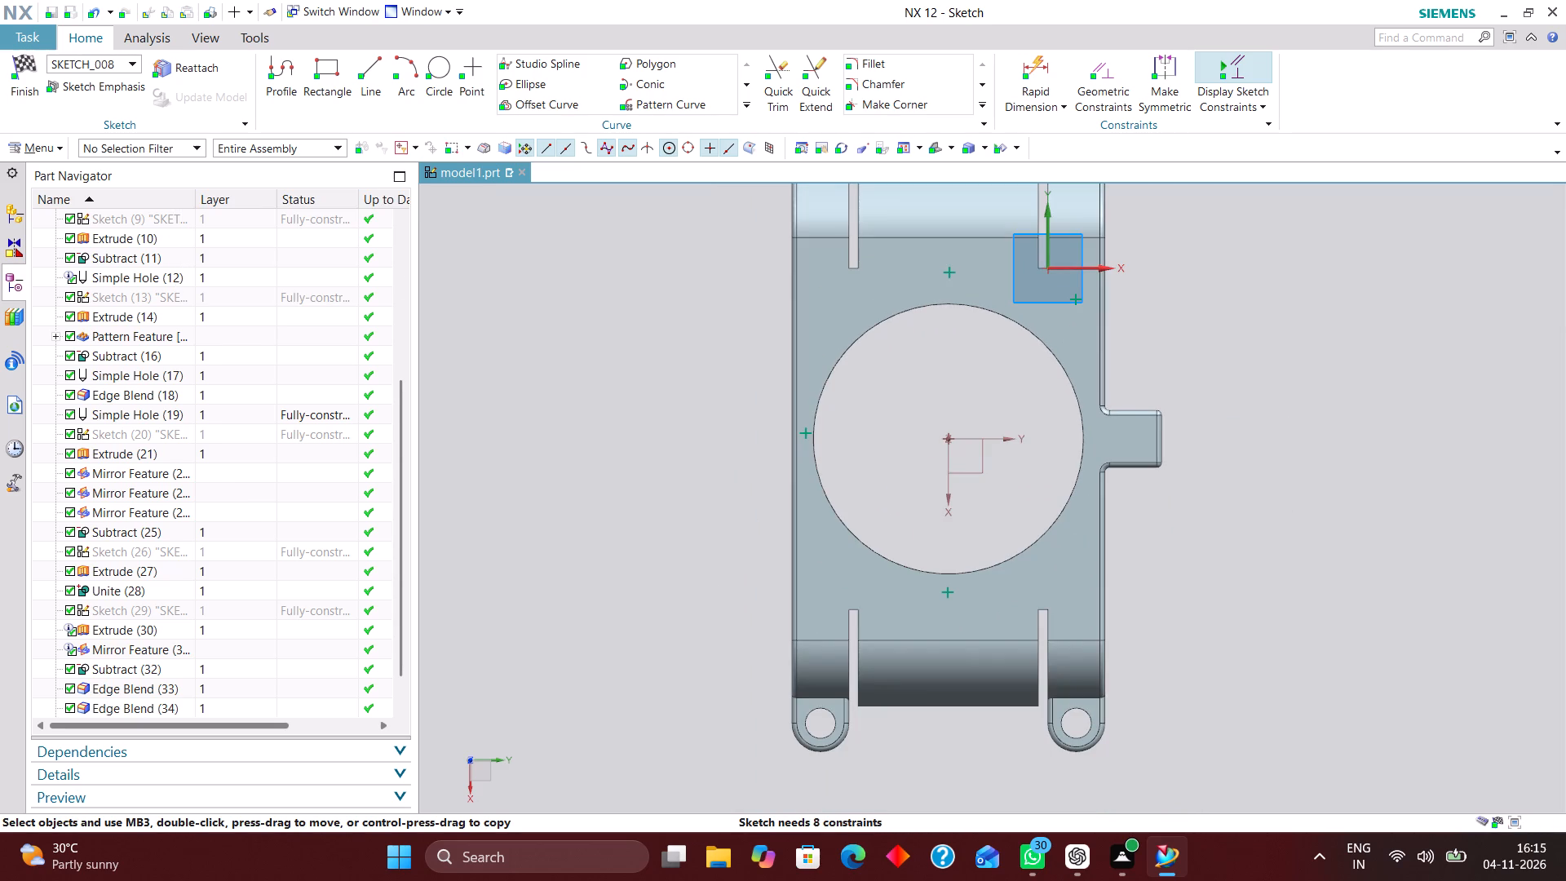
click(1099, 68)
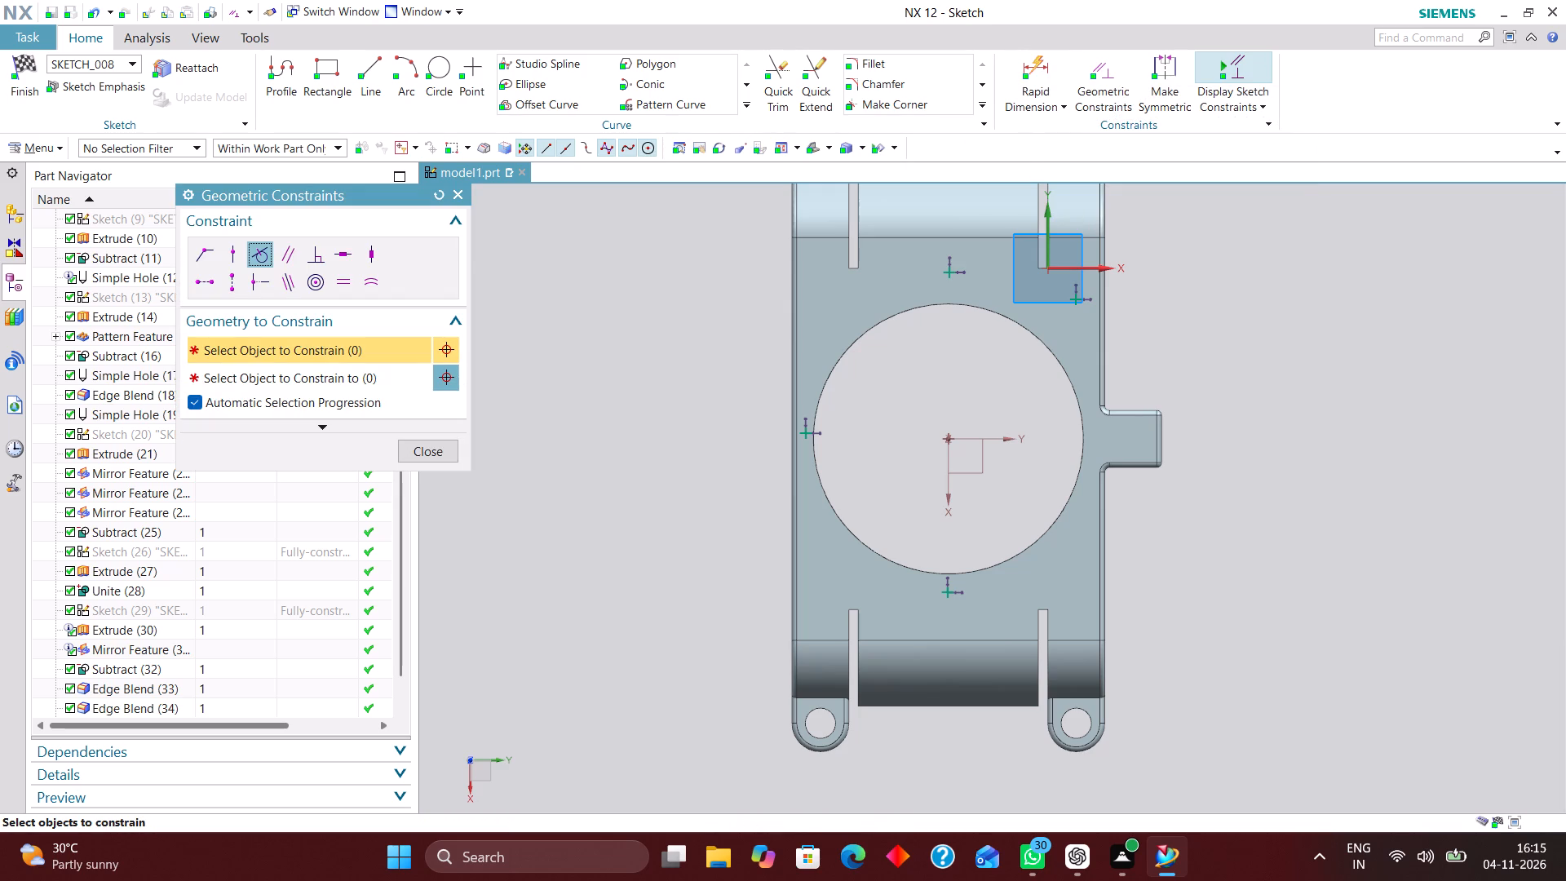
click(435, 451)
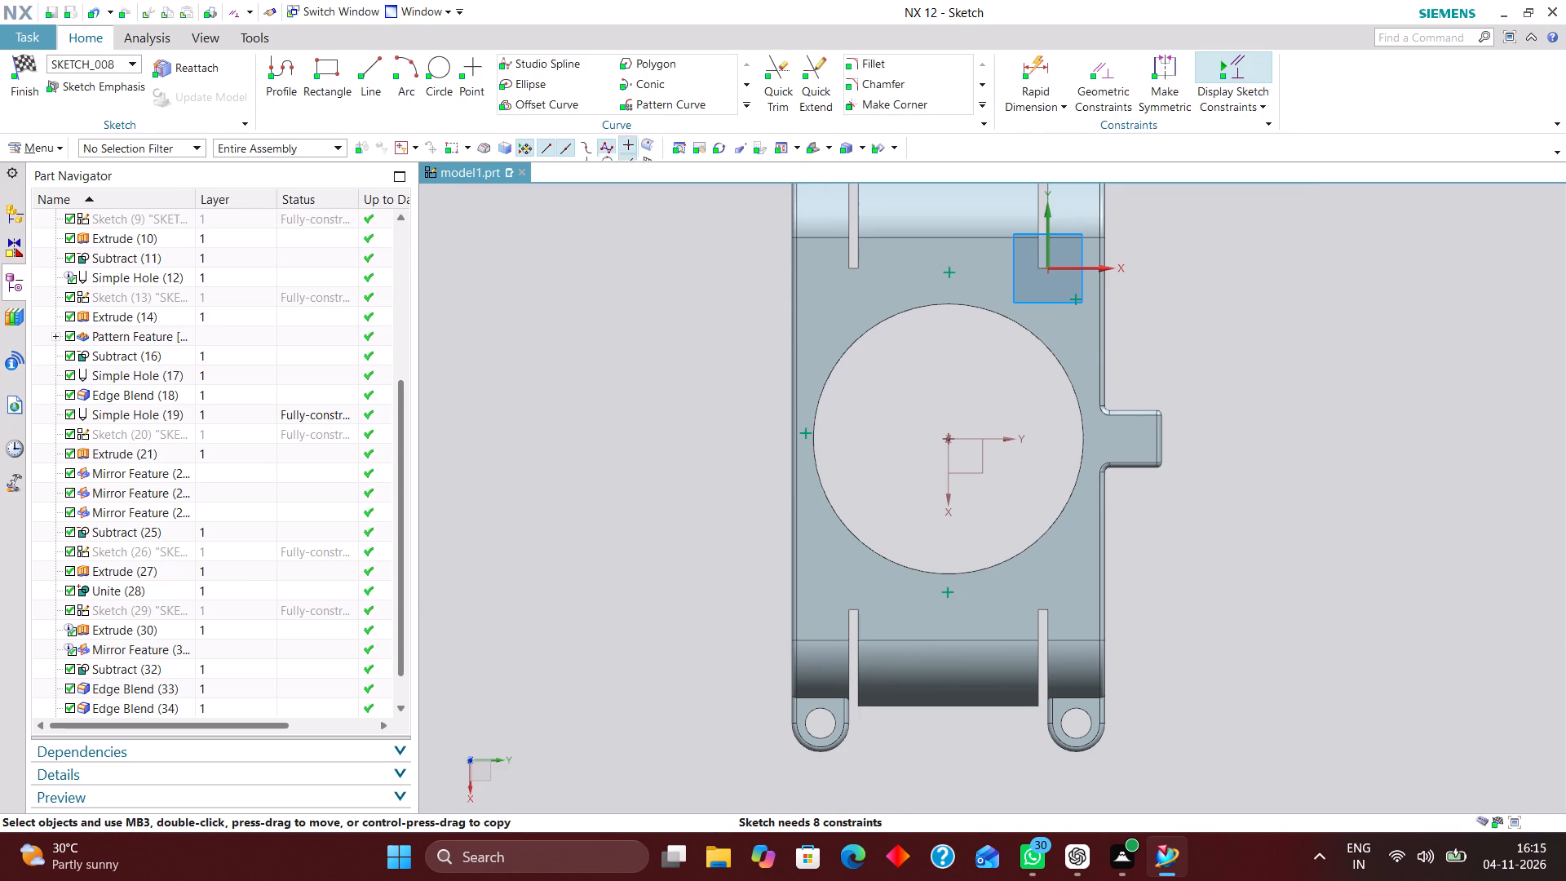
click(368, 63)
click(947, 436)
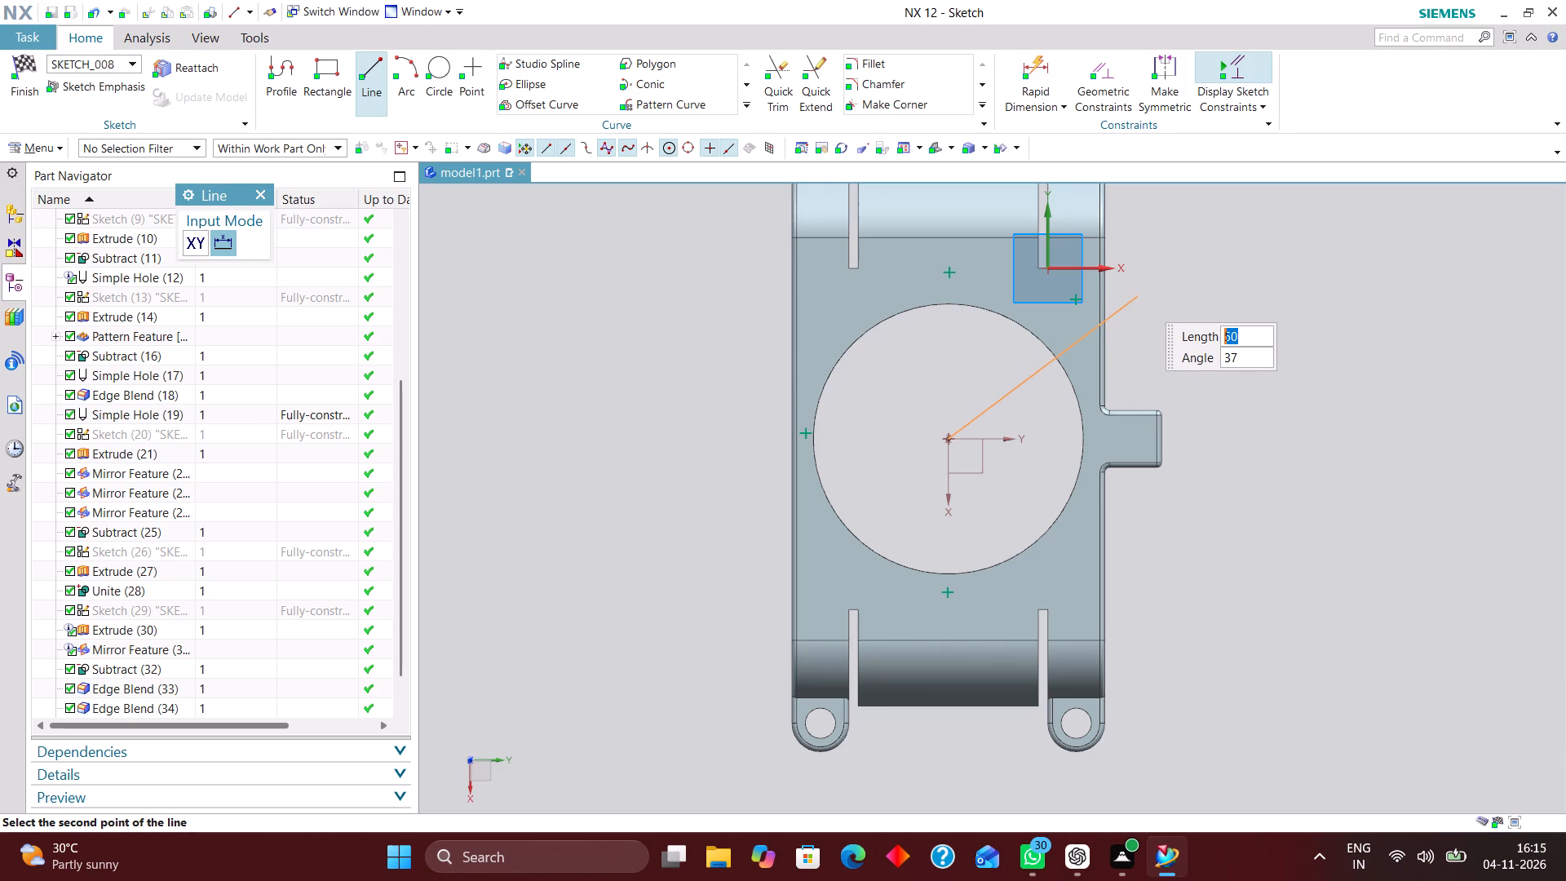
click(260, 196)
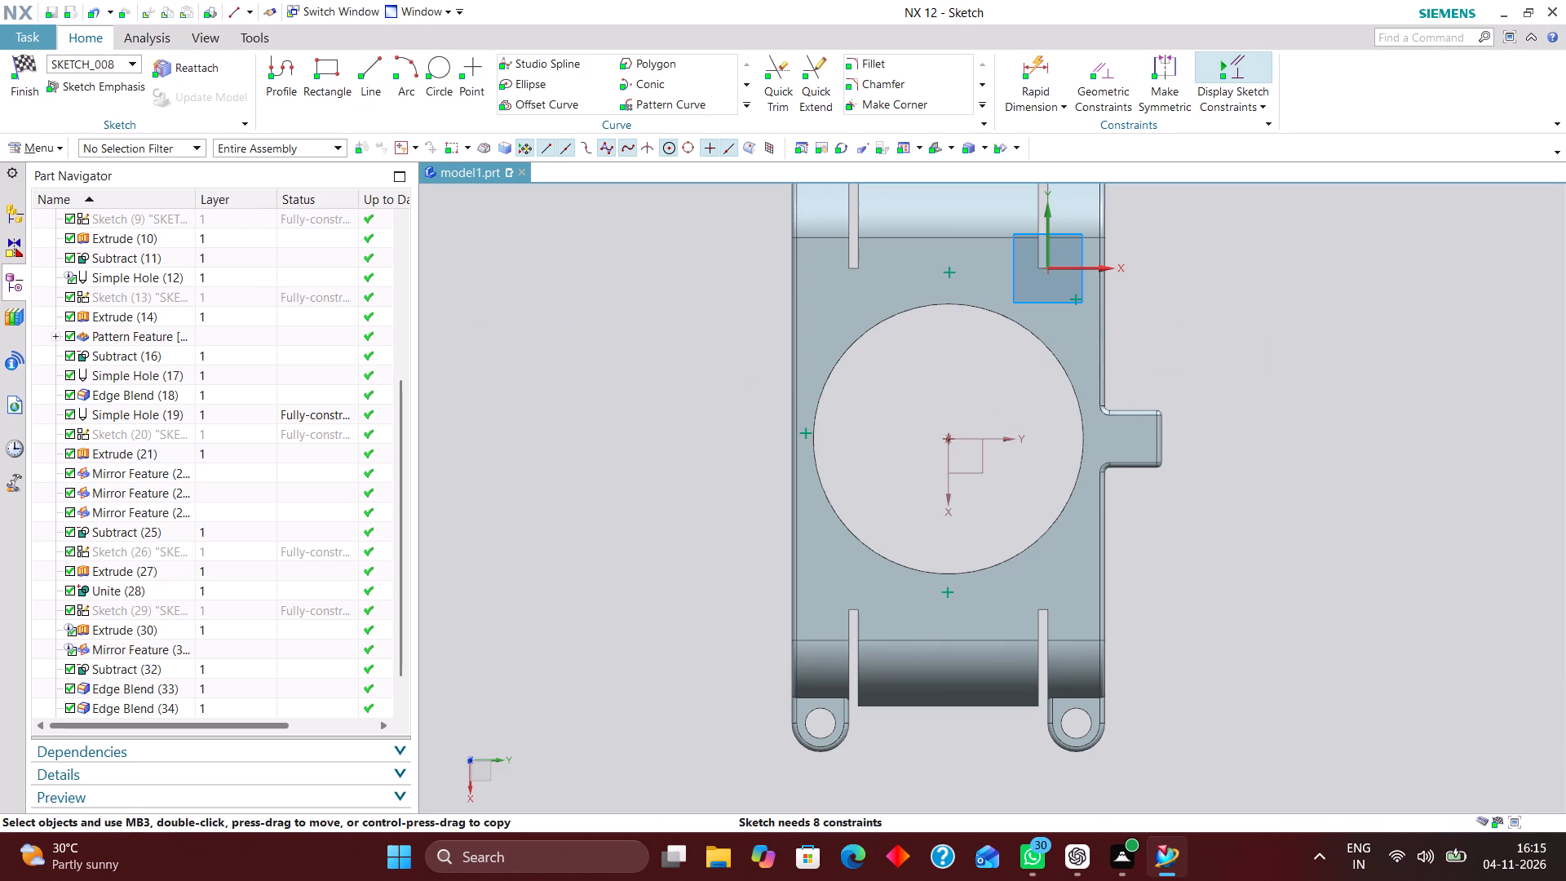
Draw two slanted lines from the bore's centre, one past the block-side edge and one past the opposite edge.
middle_drag(933, 507, 978, 578)
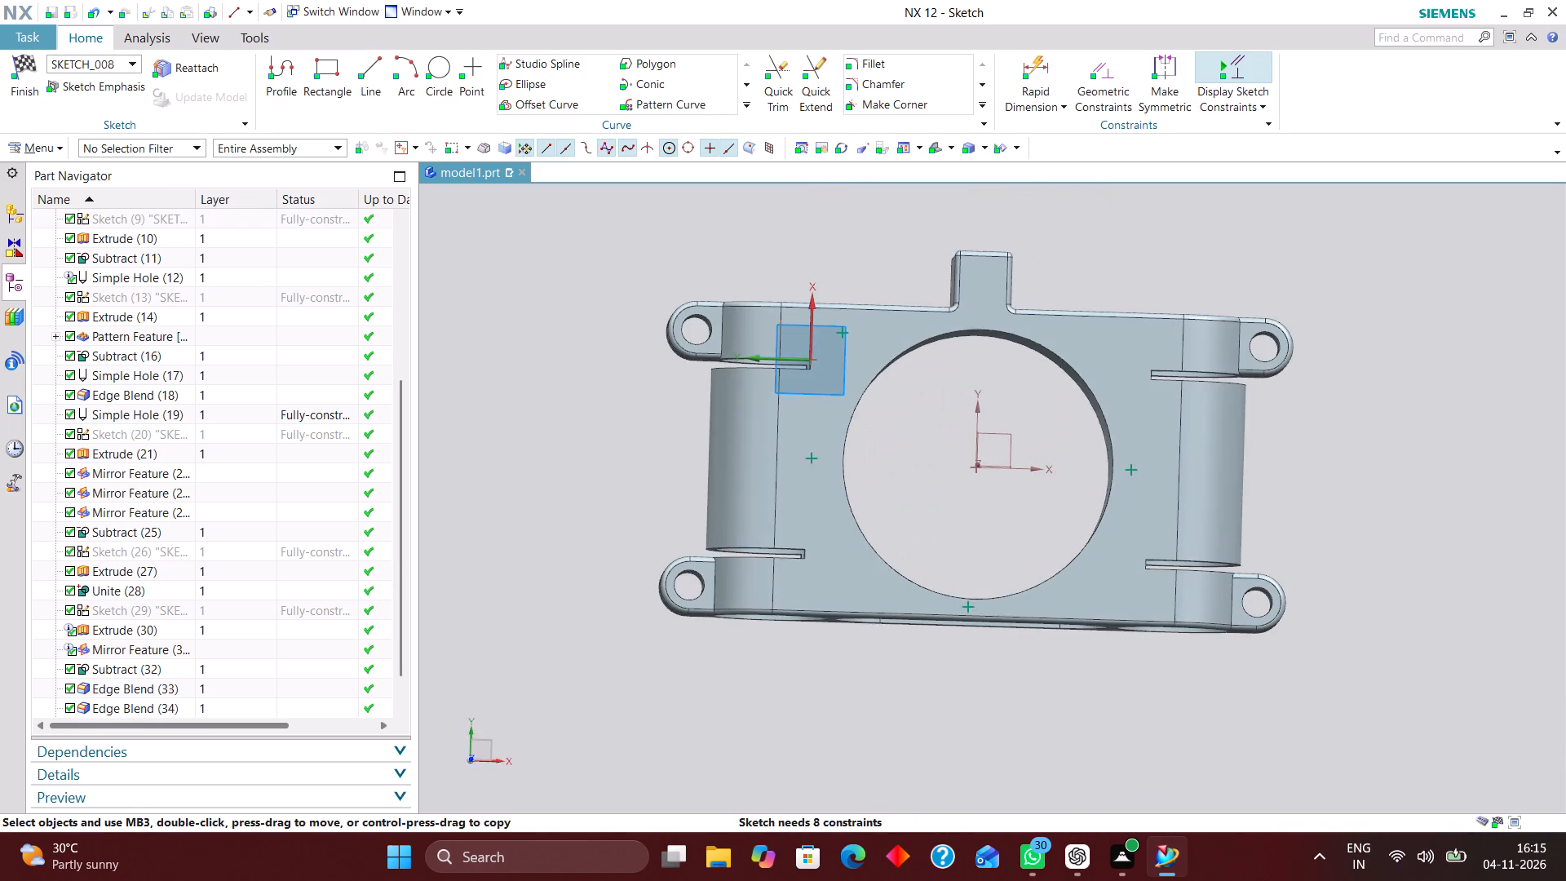
right_drag(1338, 490, 1123, 498)
click(371, 73)
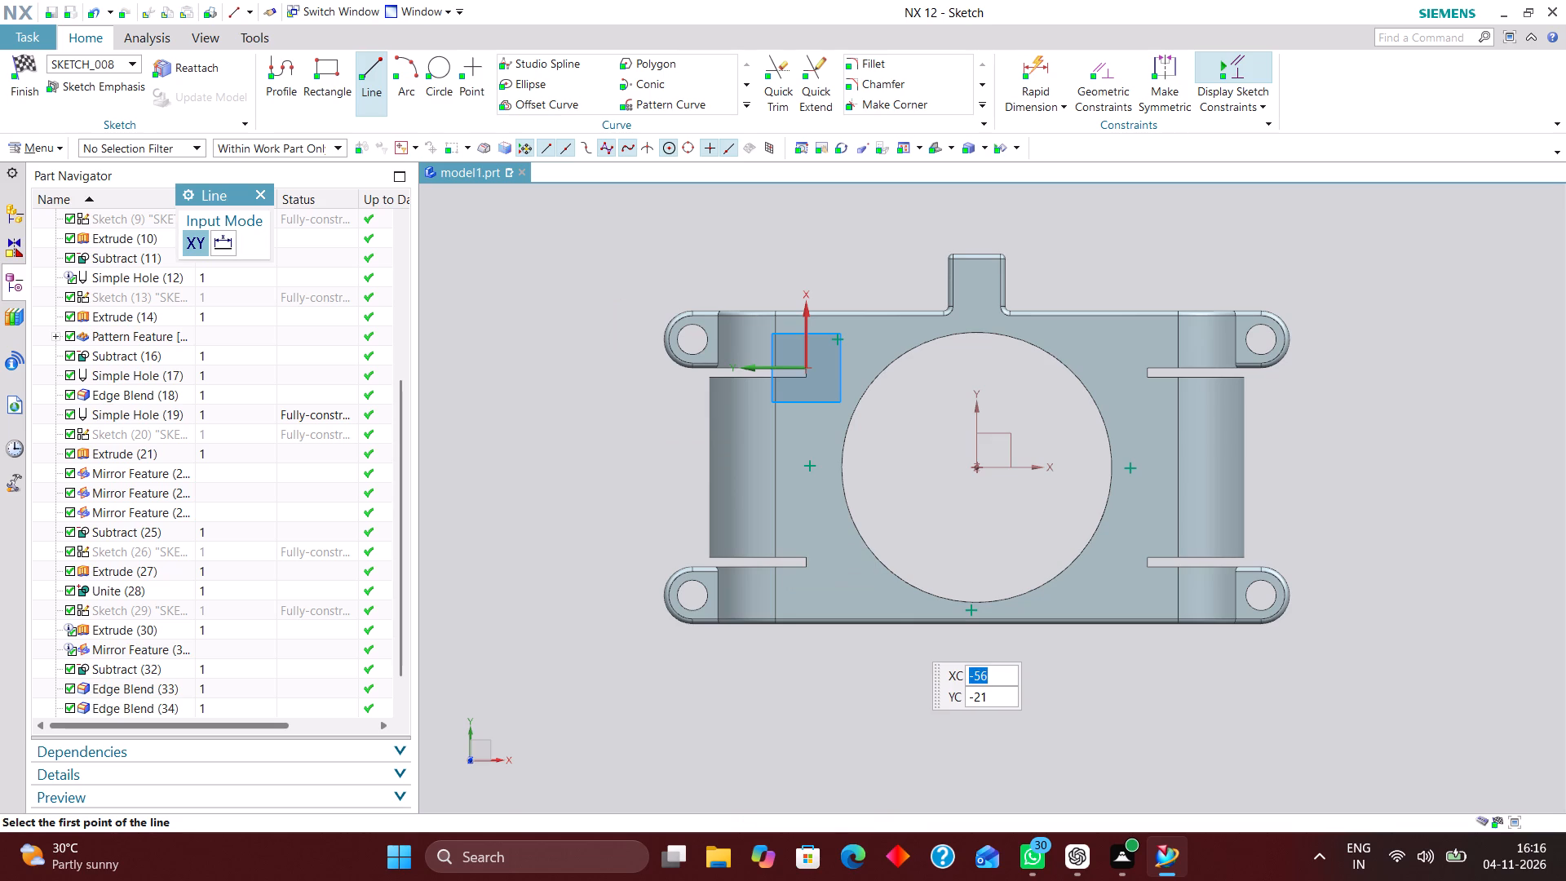
middle_drag(1033, 679, 834, 544)
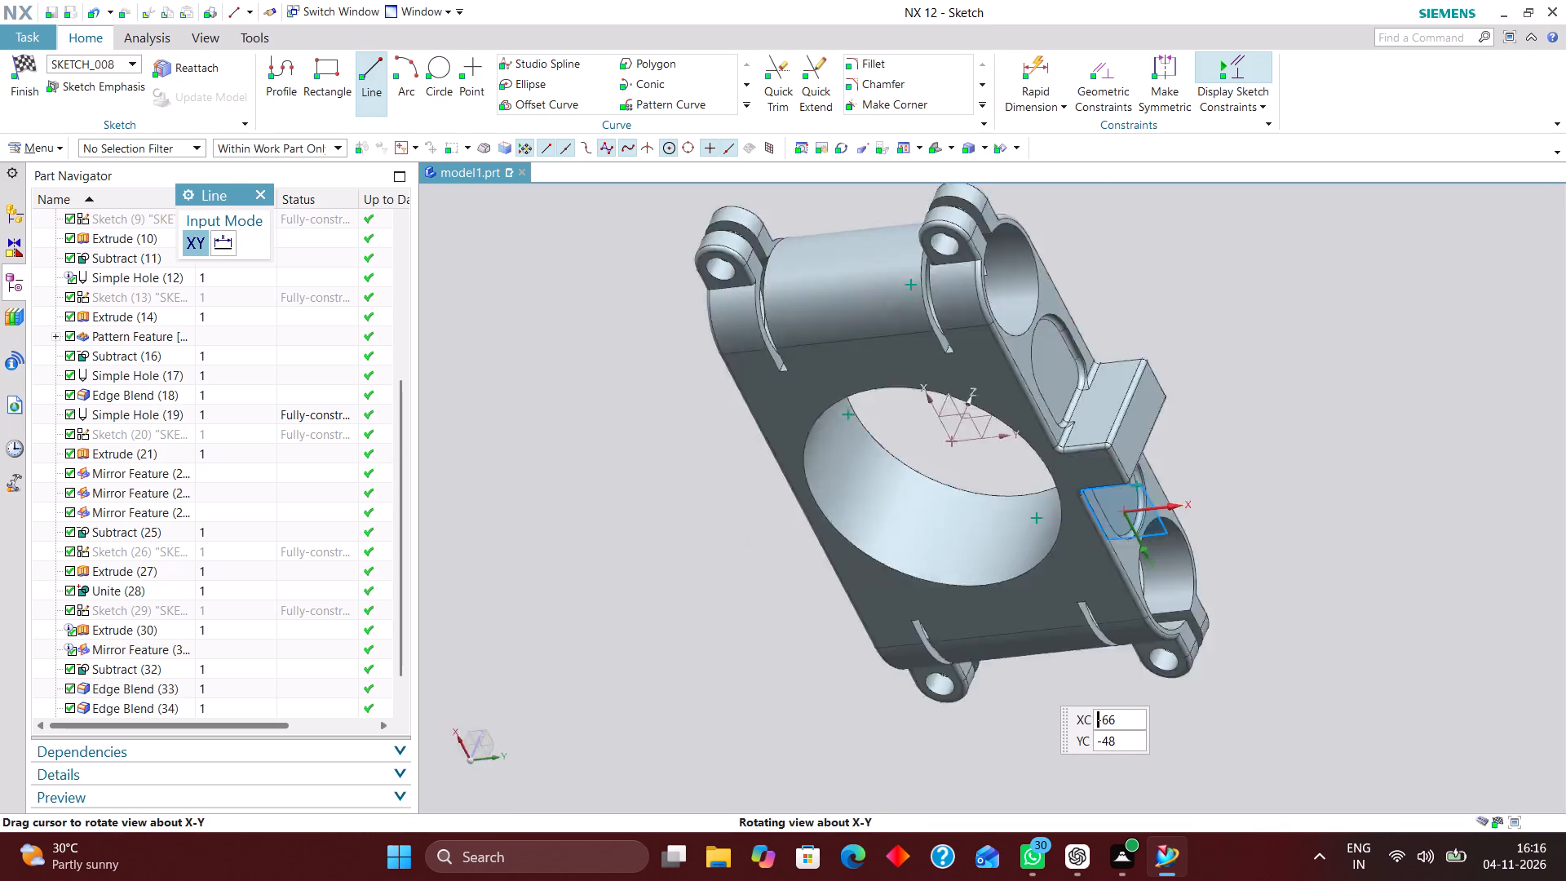
middle_drag(834, 544, 742, 681)
scroll(759, 684, up, 1)
right_drag(1223, 626, 1037, 632)
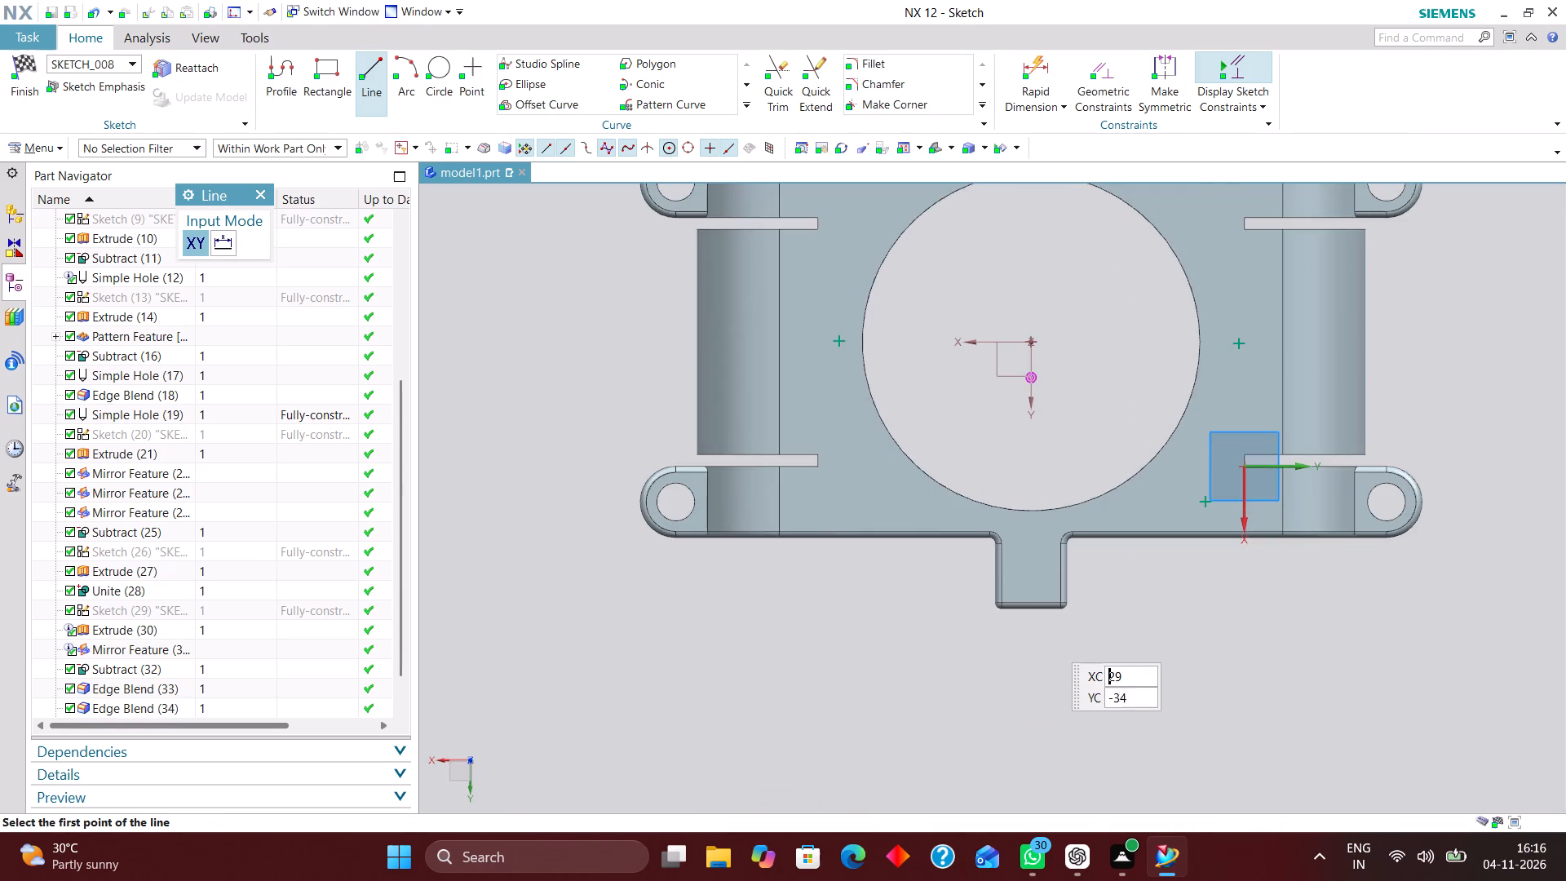
scroll(1052, 655, down, 2)
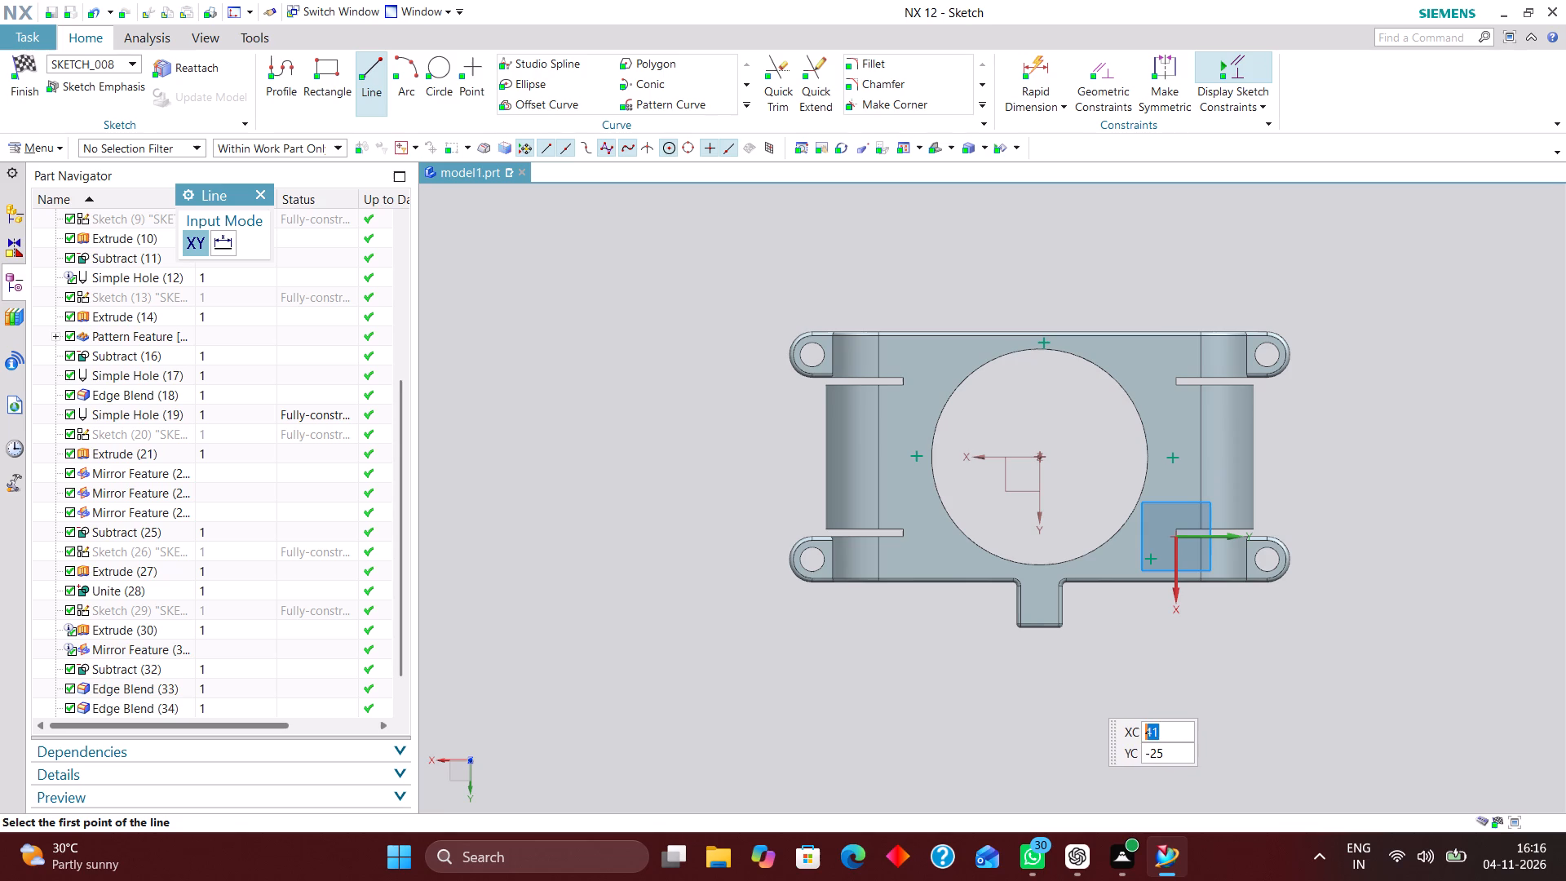
click(1042, 459)
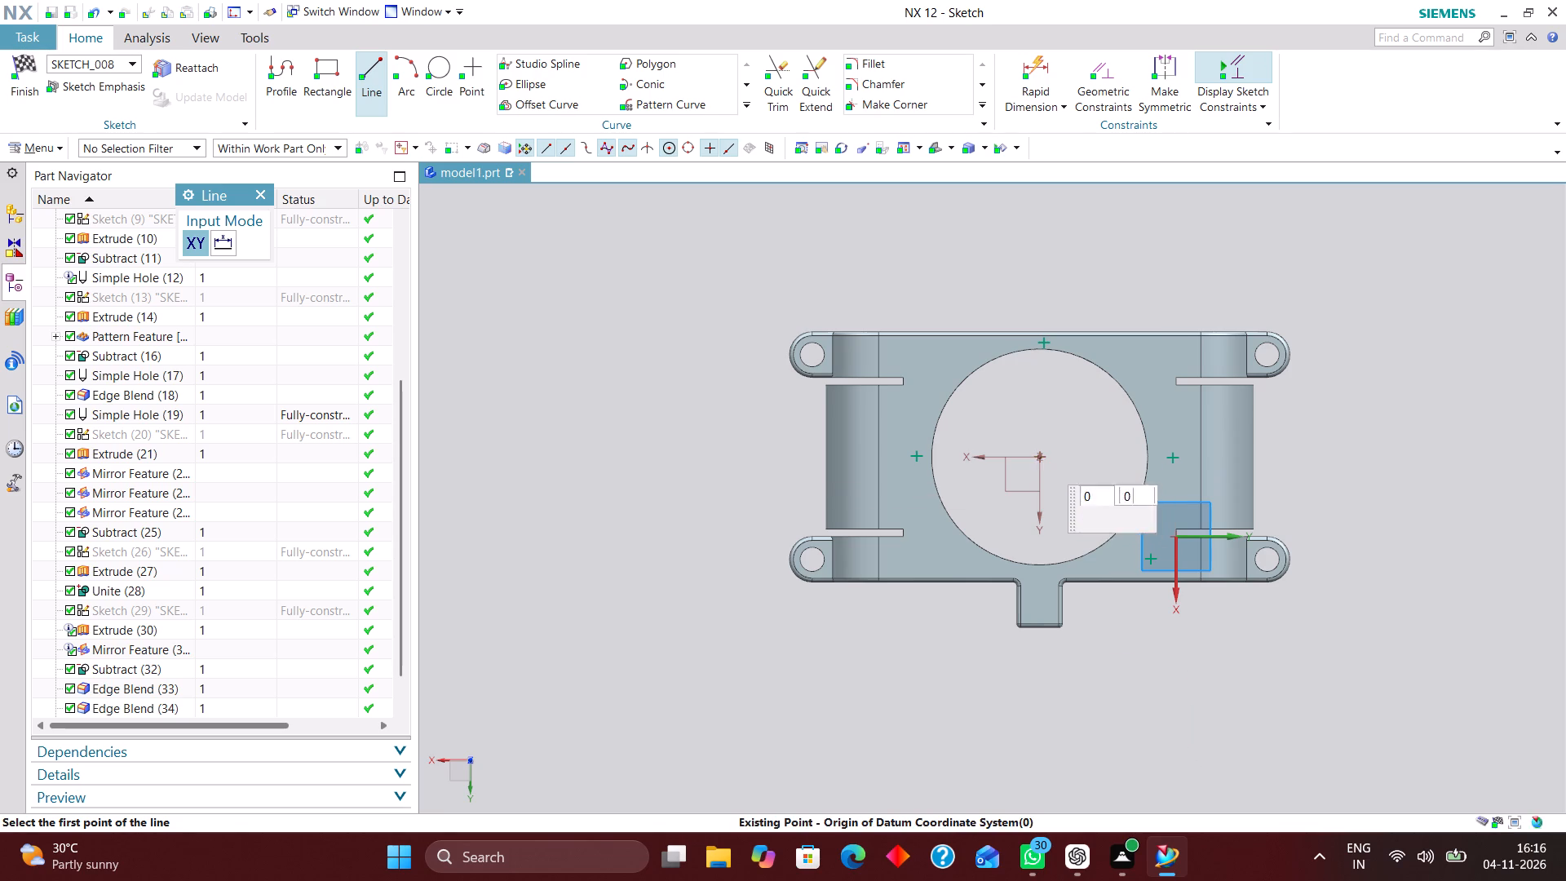
click(1134, 628)
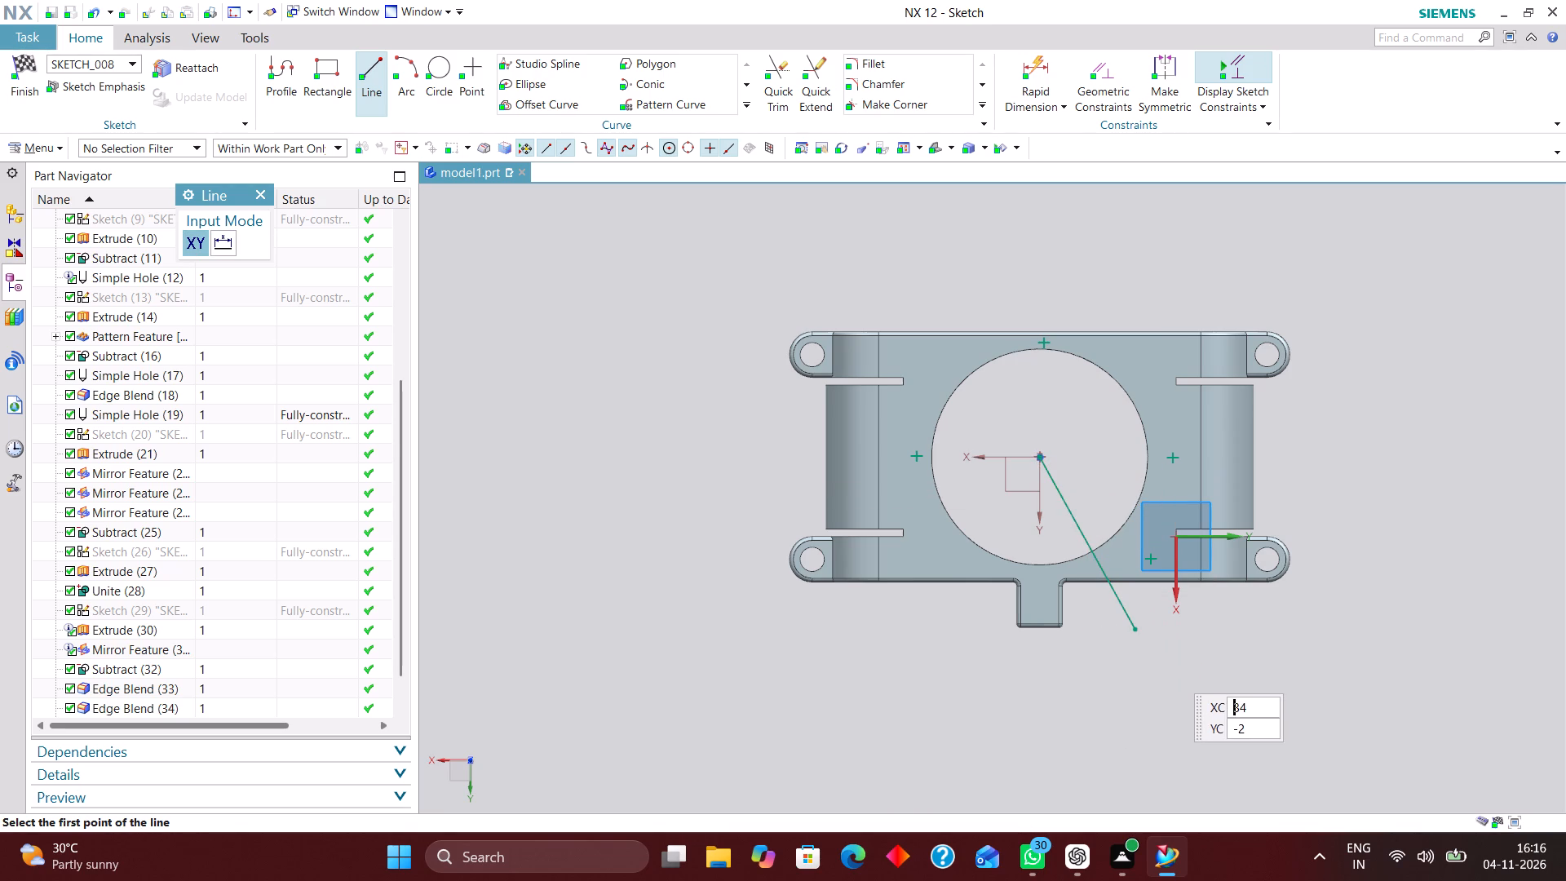
click(1041, 454)
click(1167, 265)
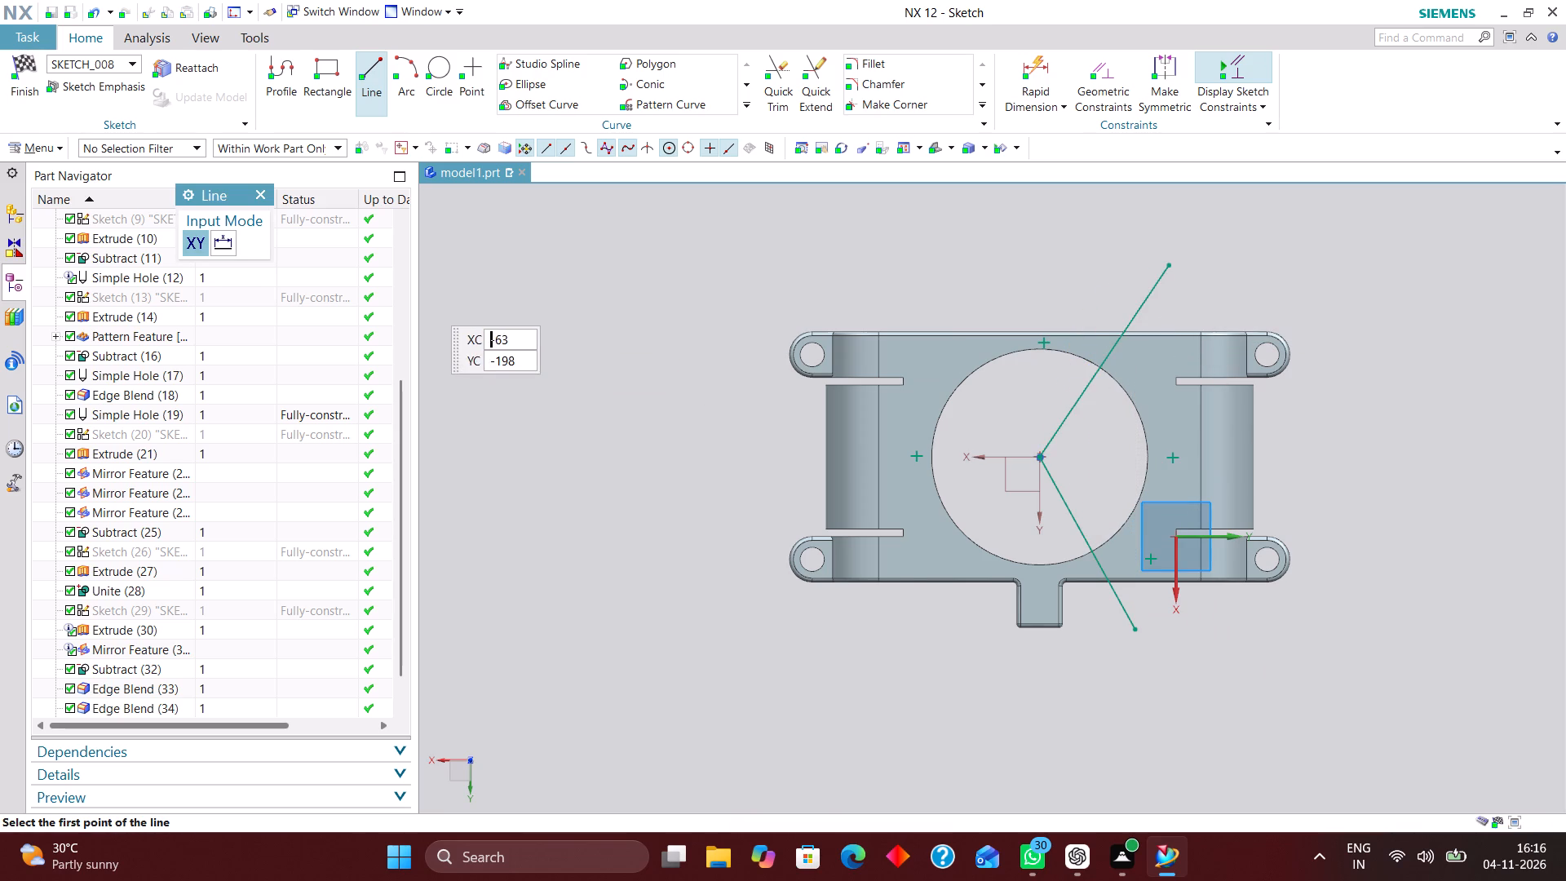
click(264, 198)
Delete the slanted sketch line that crosses the block-side edge.
right_drag(1126, 611, 1064, 606)
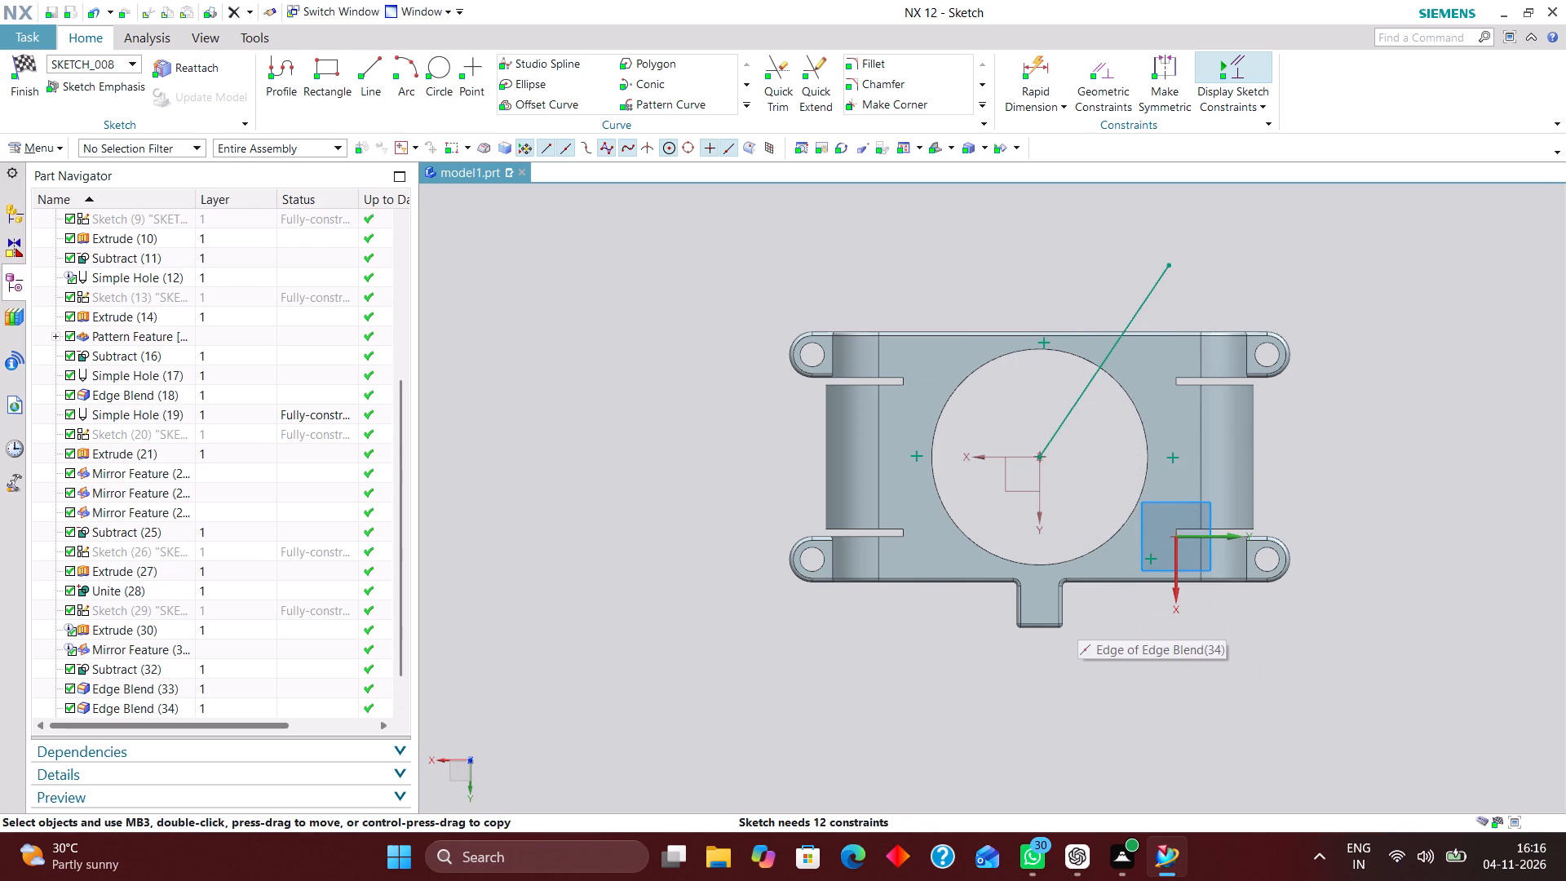
Add an angular dimension of 45° between the bore's centreline perpendicular to the long edges and the slanted line.
click(1036, 66)
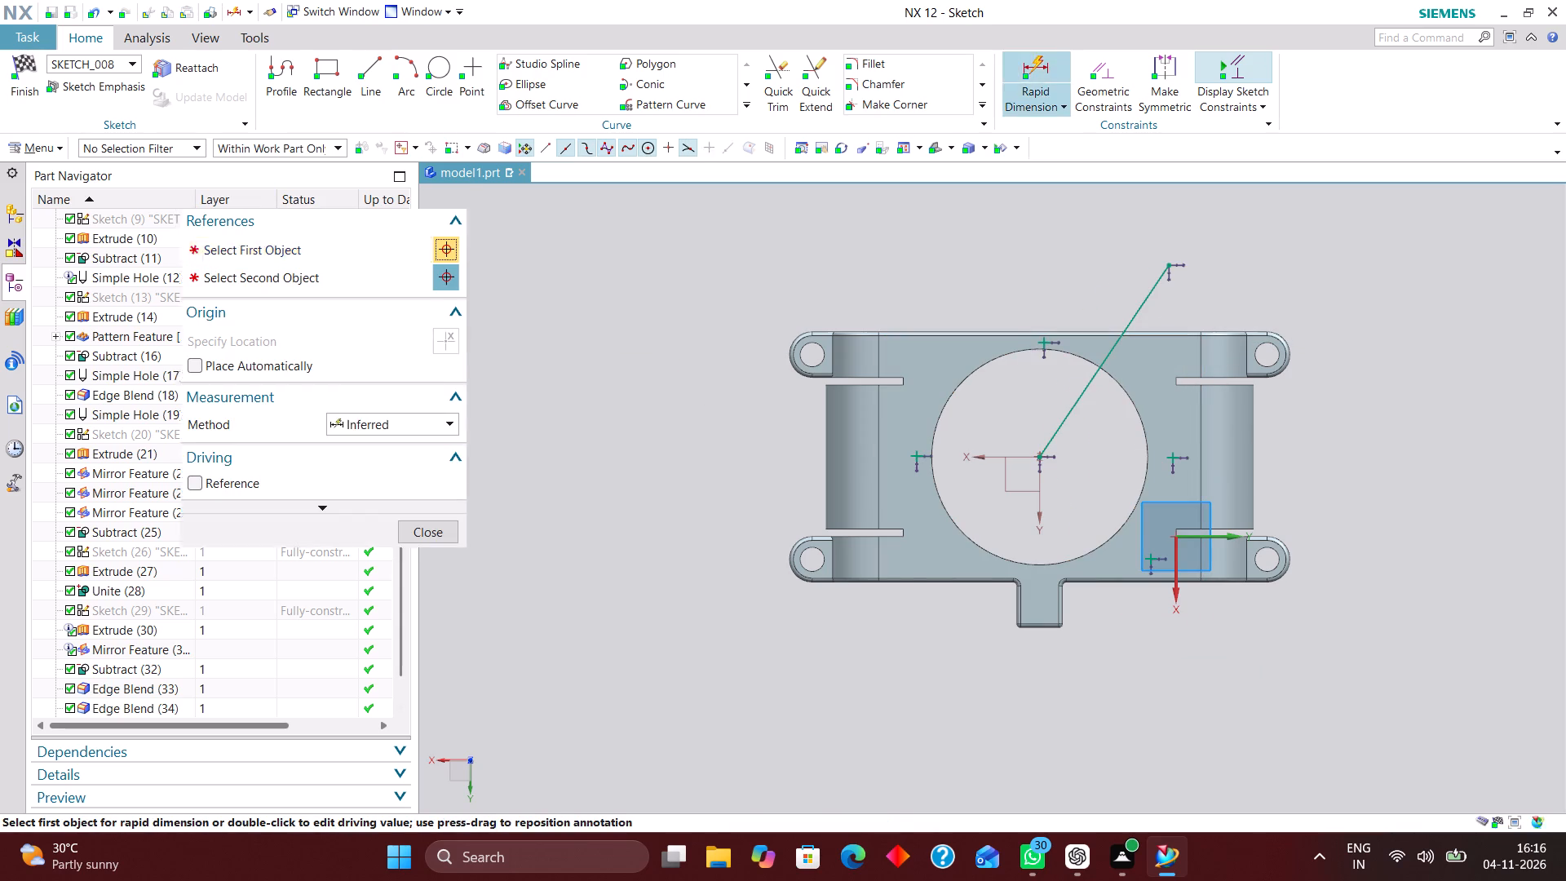
click(402, 421)
click(390, 548)
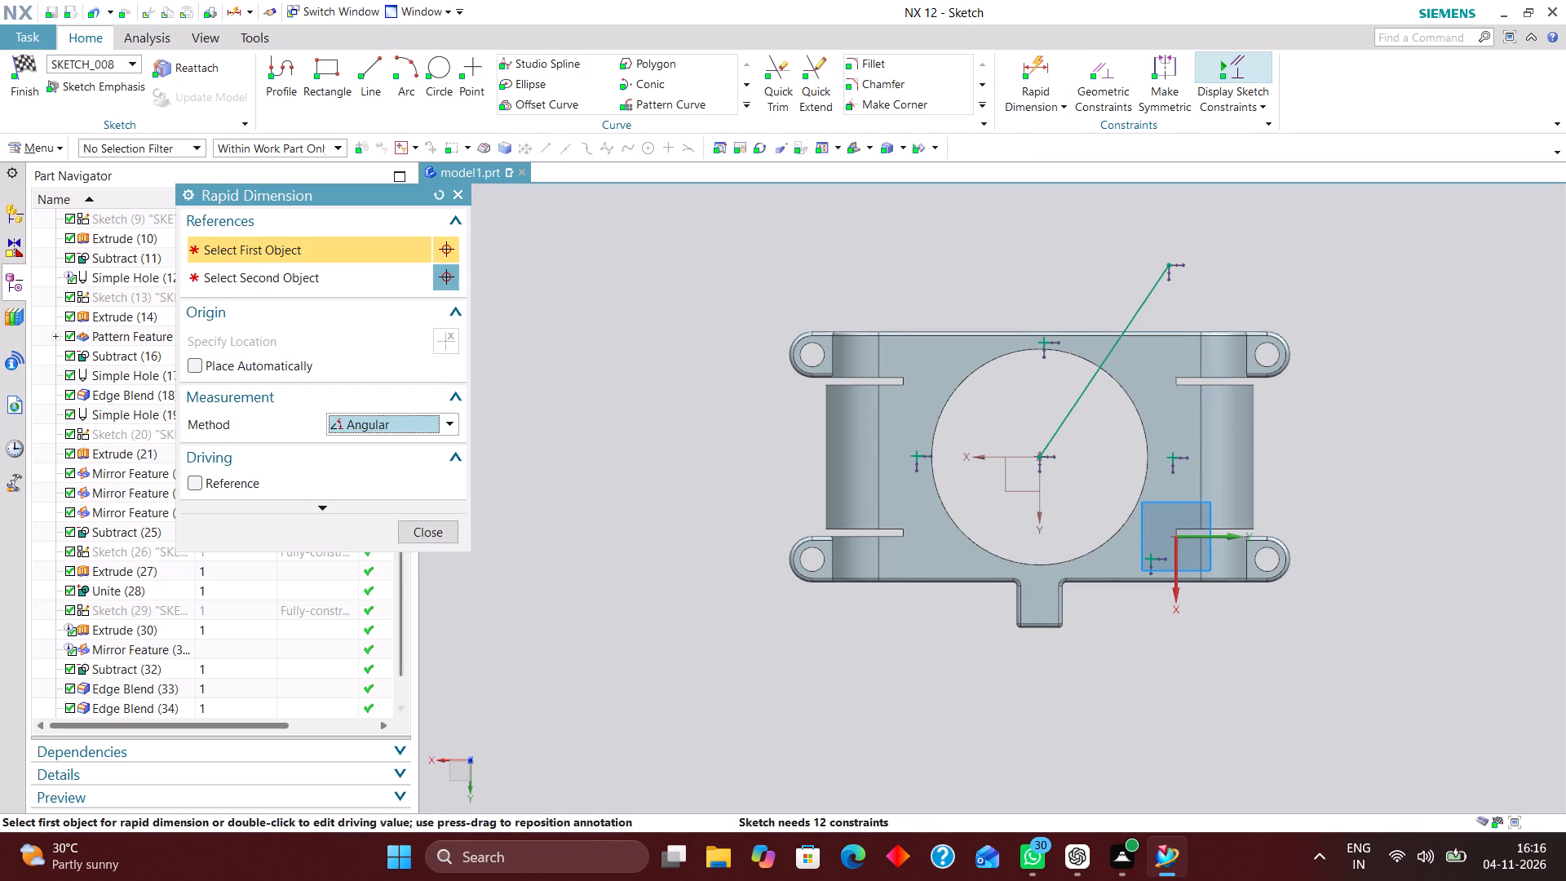
click(1038, 507)
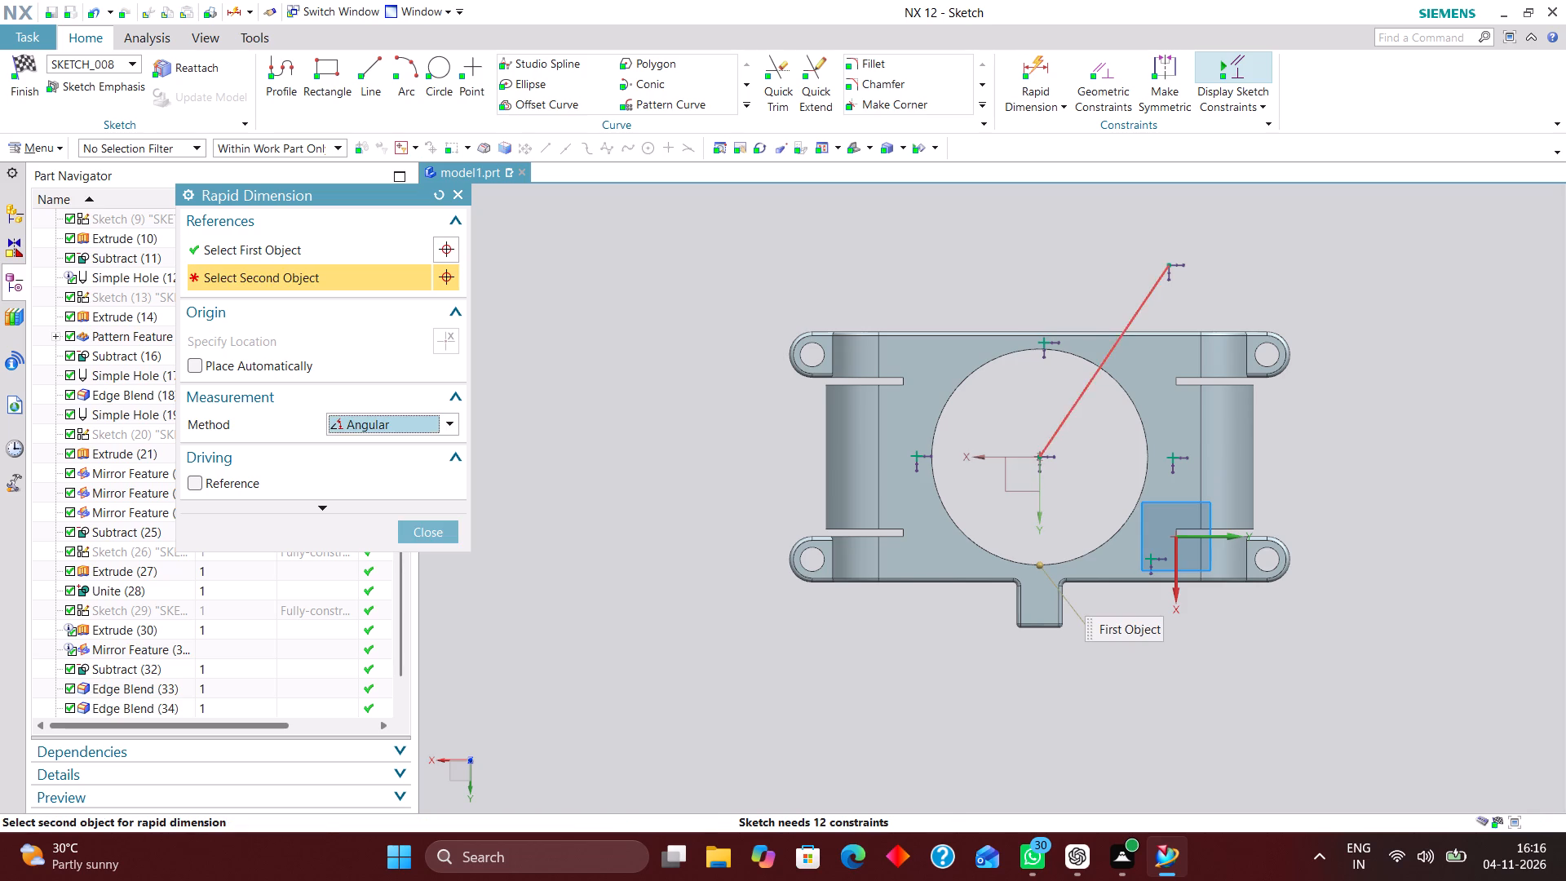
click(1062, 425)
click(1091, 254)
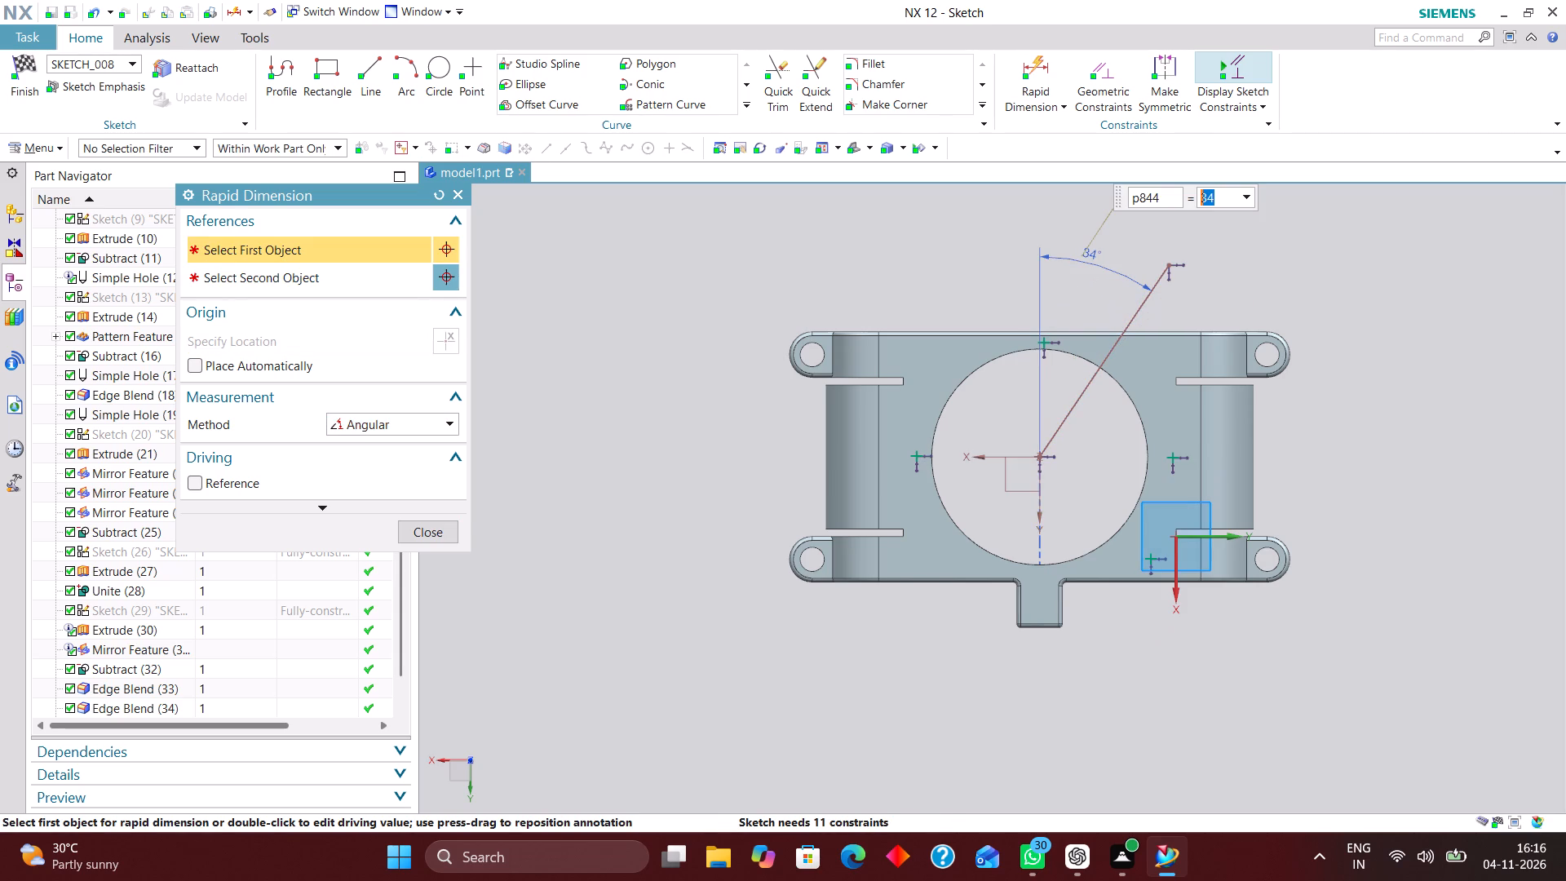
text(45)
key(Return)
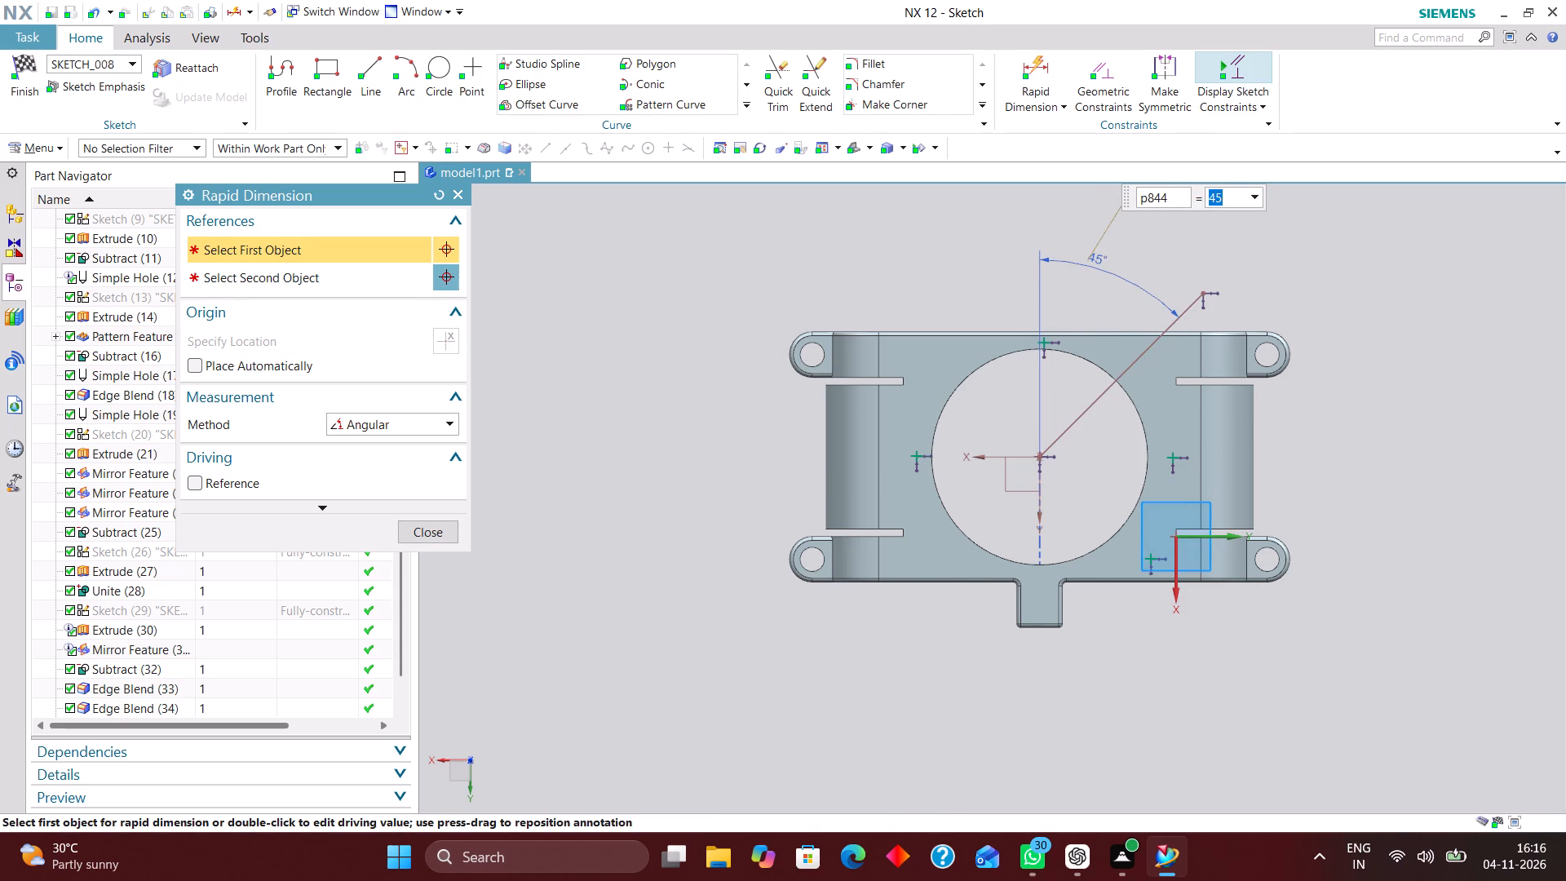
click(447, 531)
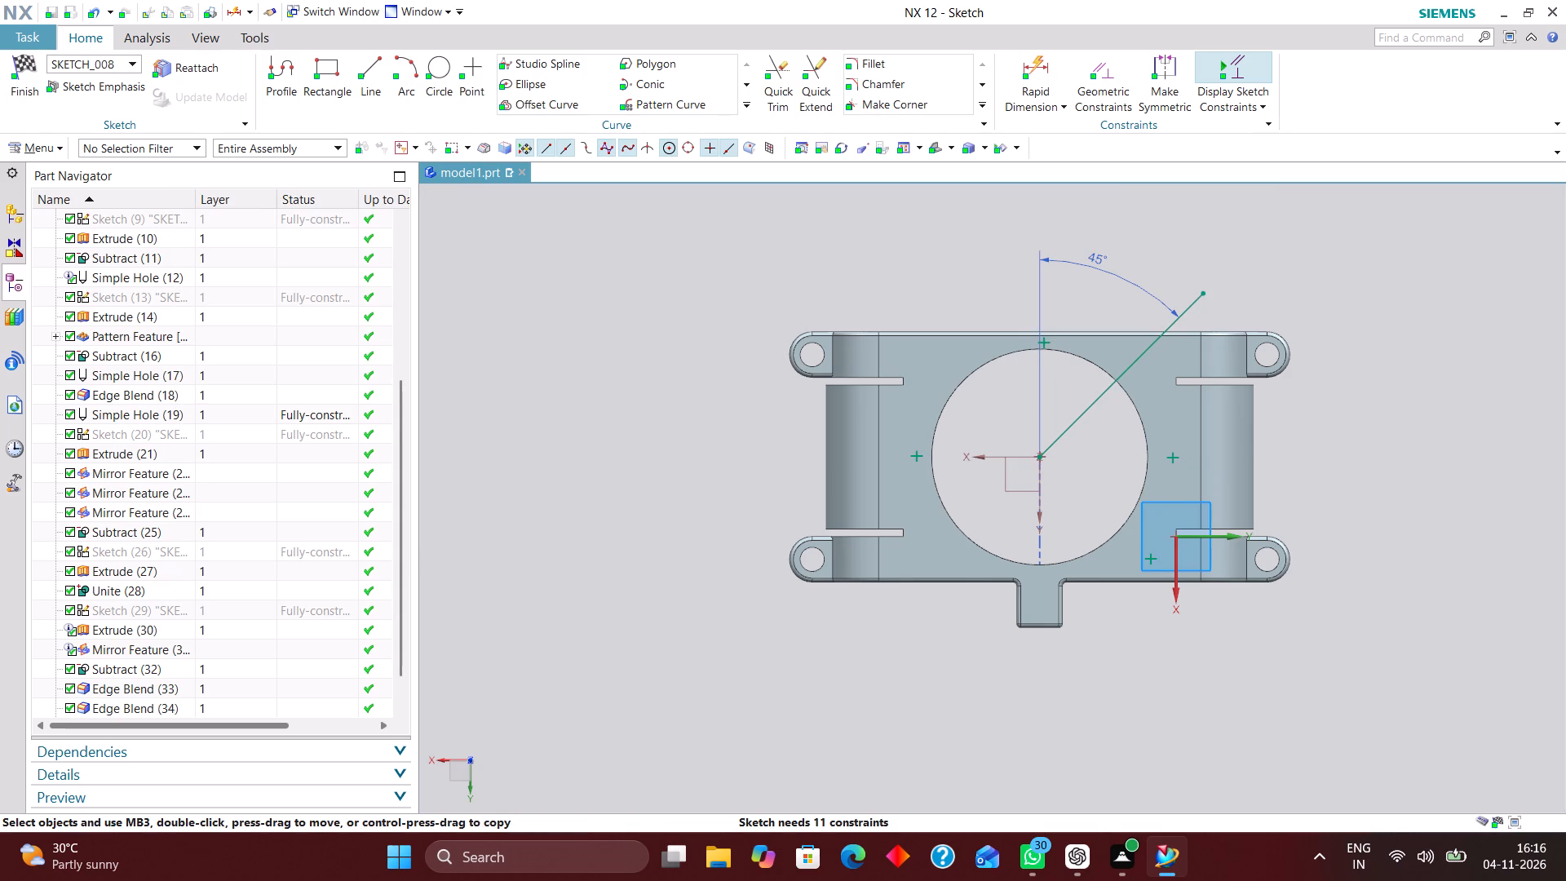
Constrain the hole point beside the bore, opposite the block, to lie on the slanted line using a point-on-curve constraint.
click(1106, 71)
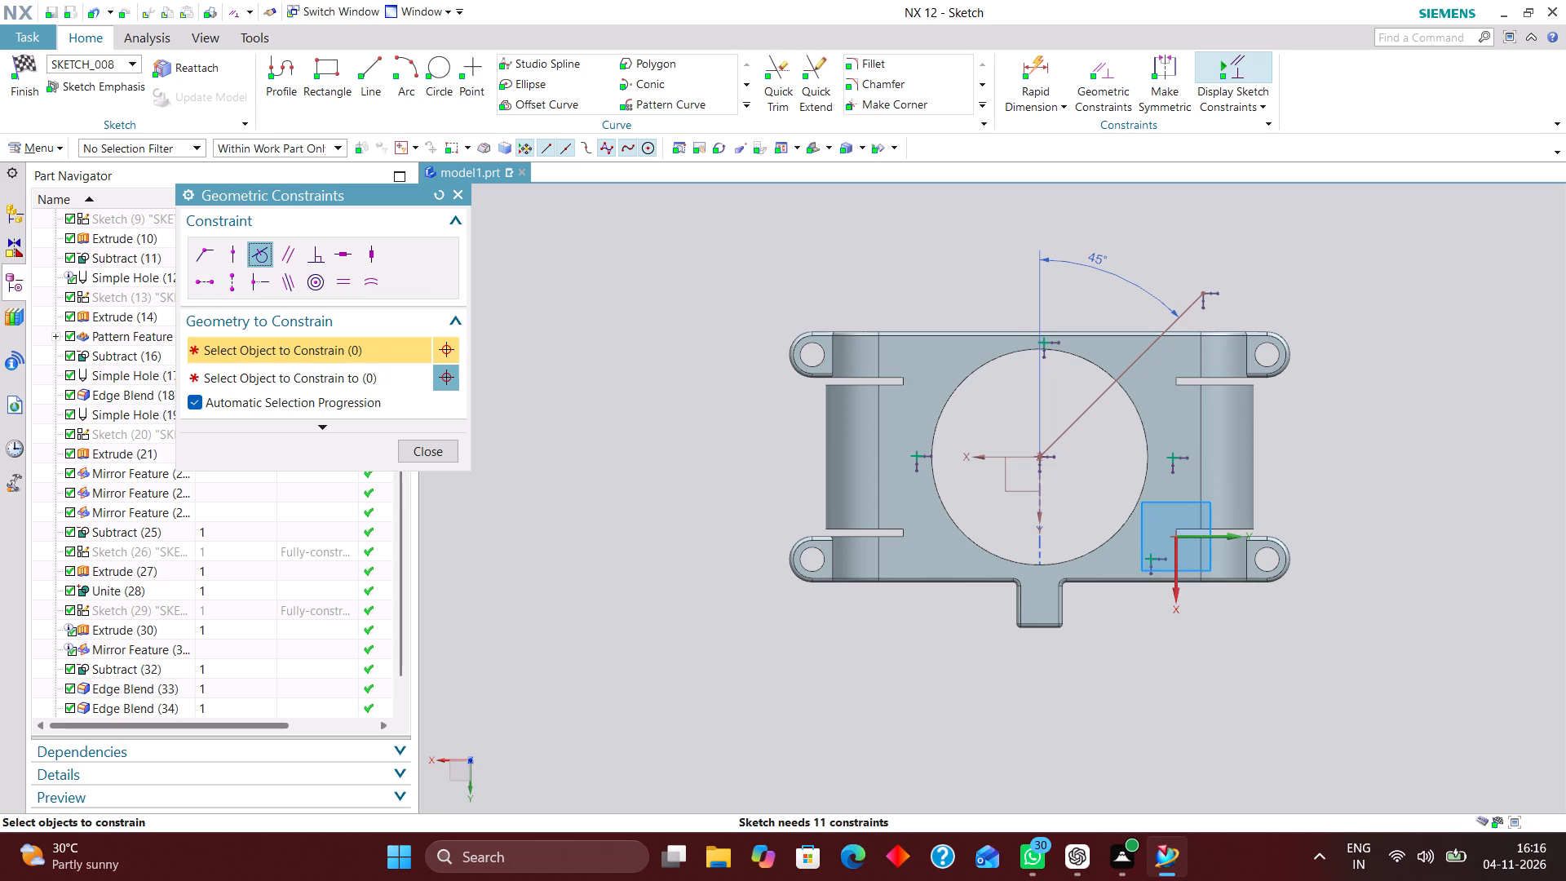
click(235, 250)
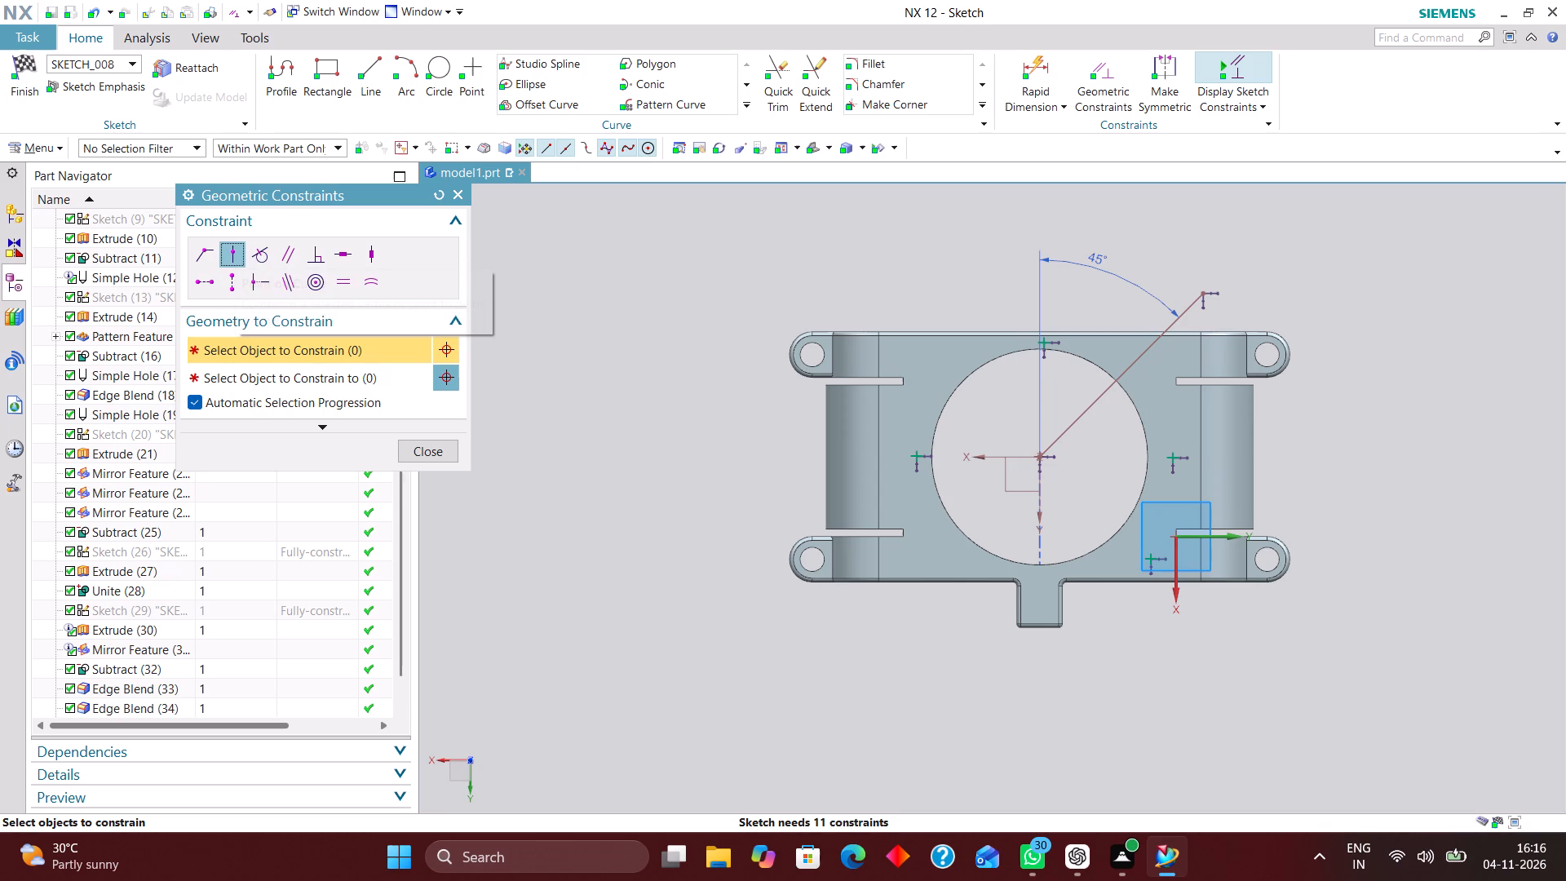
scroll(1105, 358, up, 5)
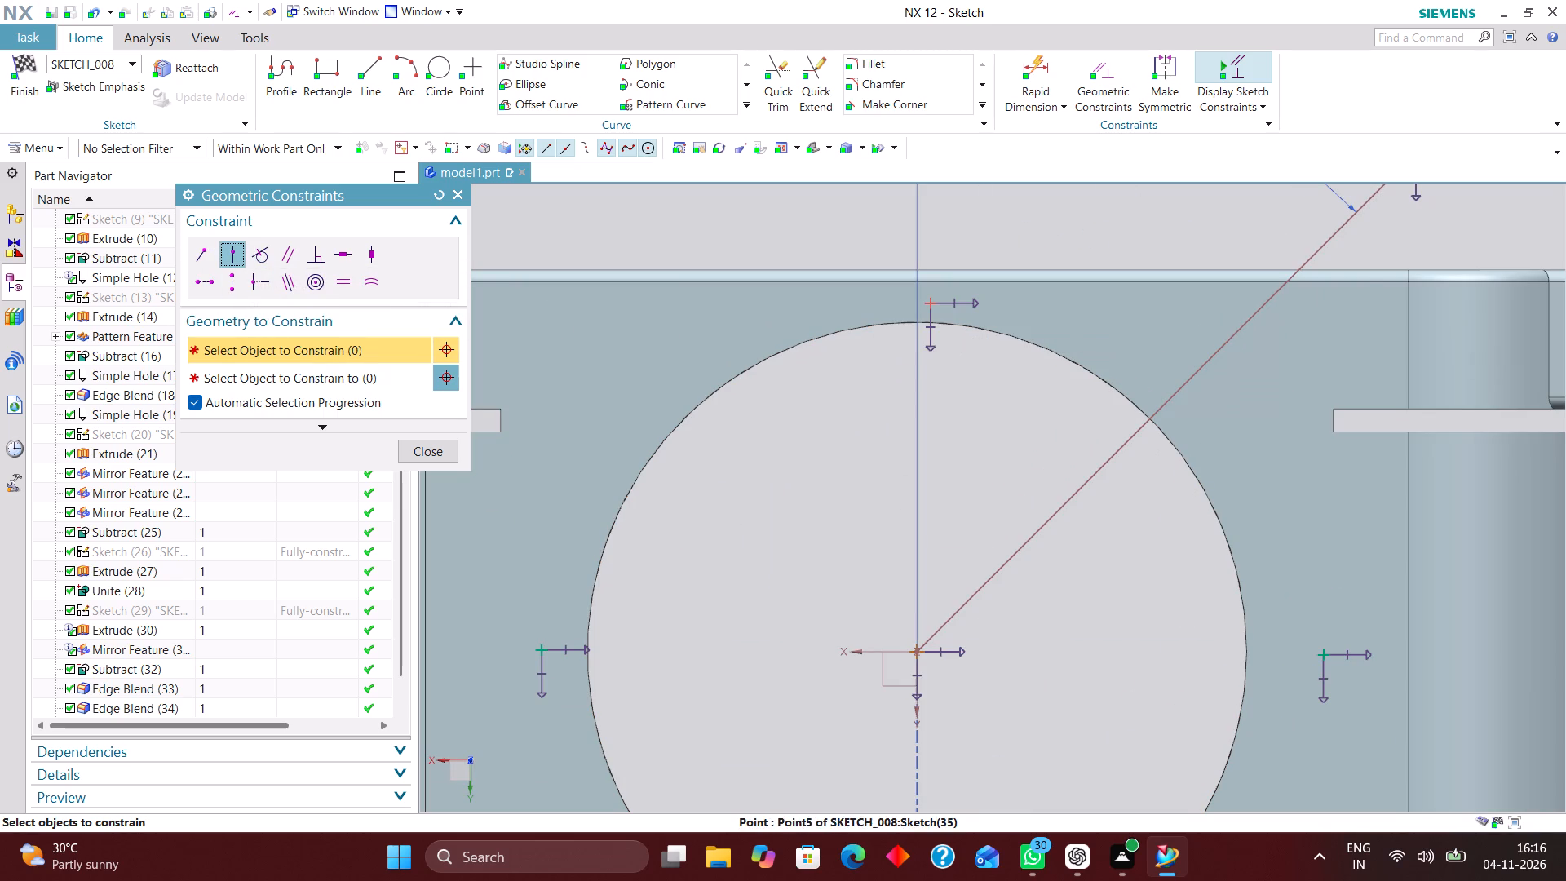
click(931, 303)
click(1239, 328)
scroll(1174, 418, down, 2)
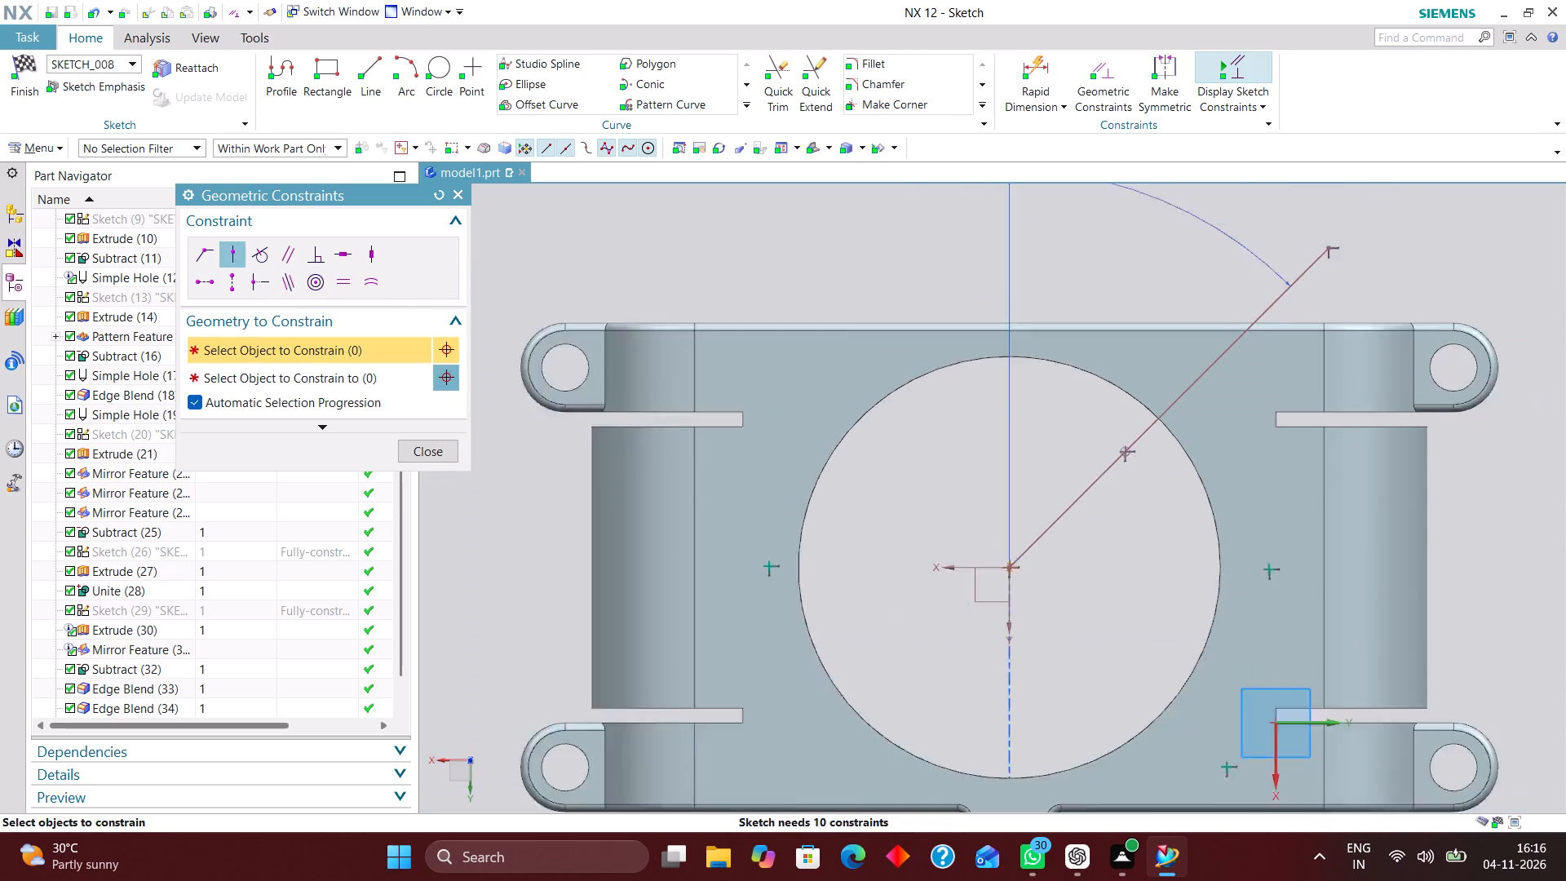
scroll(1172, 418, down, 1)
scroll(1236, 596, up, 3)
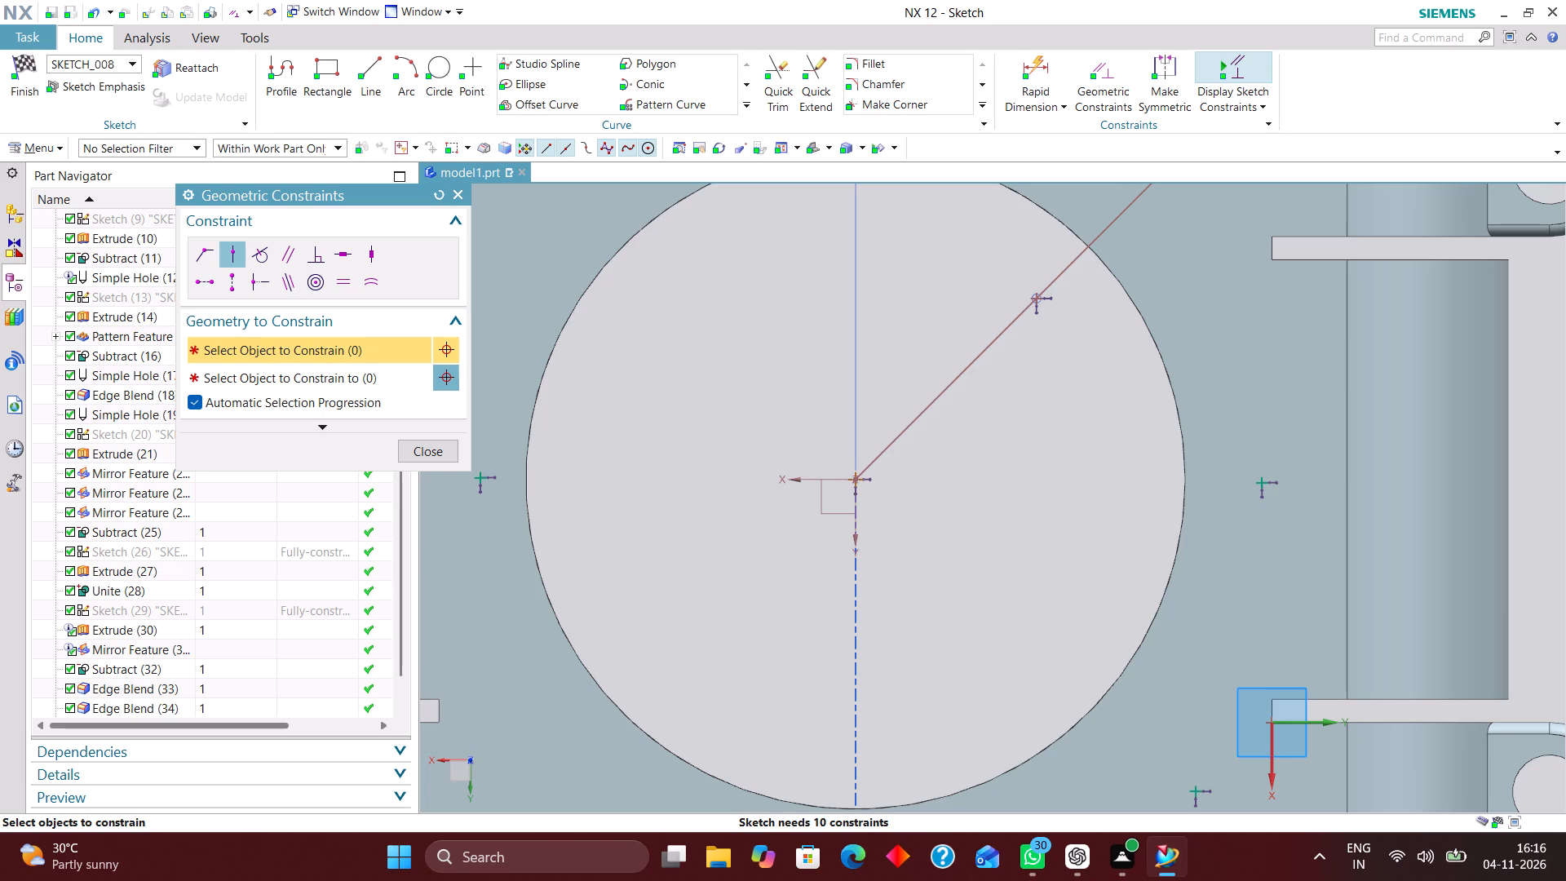
scroll(859, 522, down, 1)
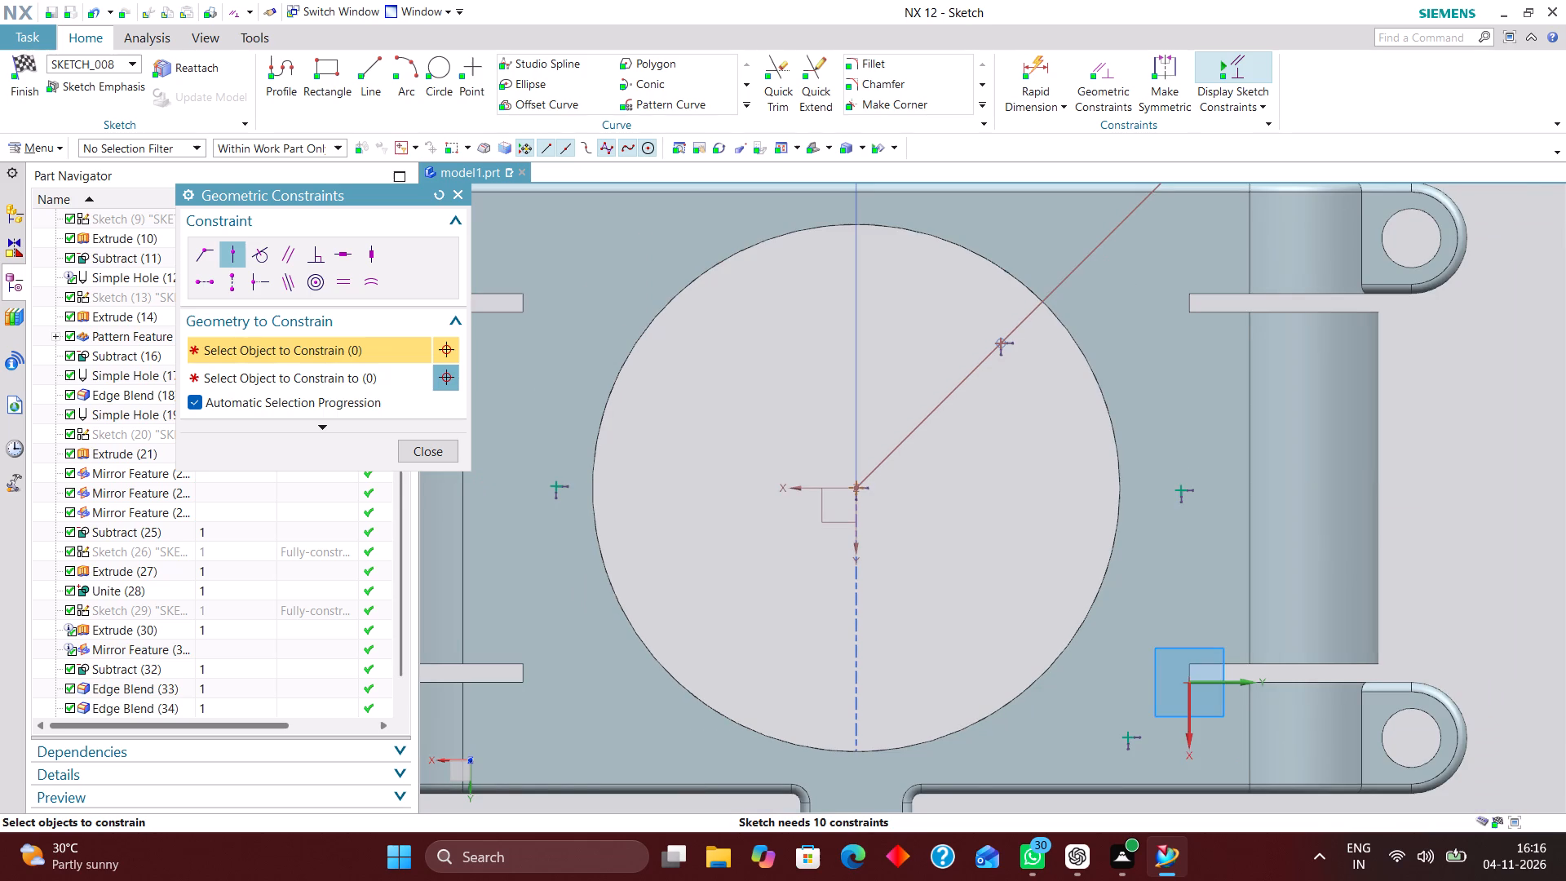
click(433, 451)
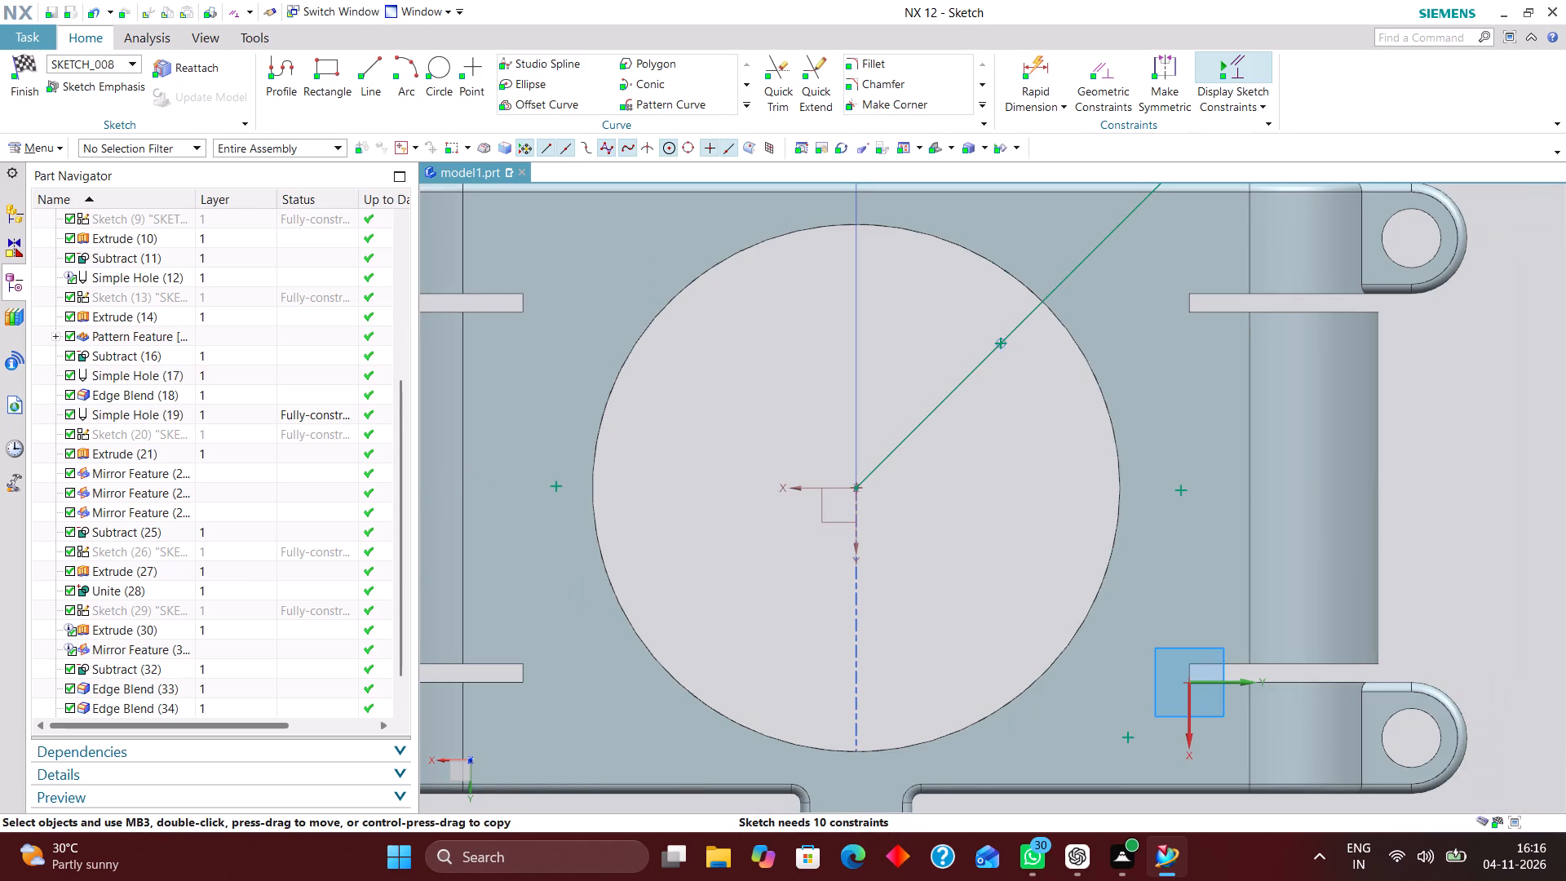
Draw a 64 mm diameter circle centred on the bore's centre.
scroll(925, 437, down, 2)
click(444, 70)
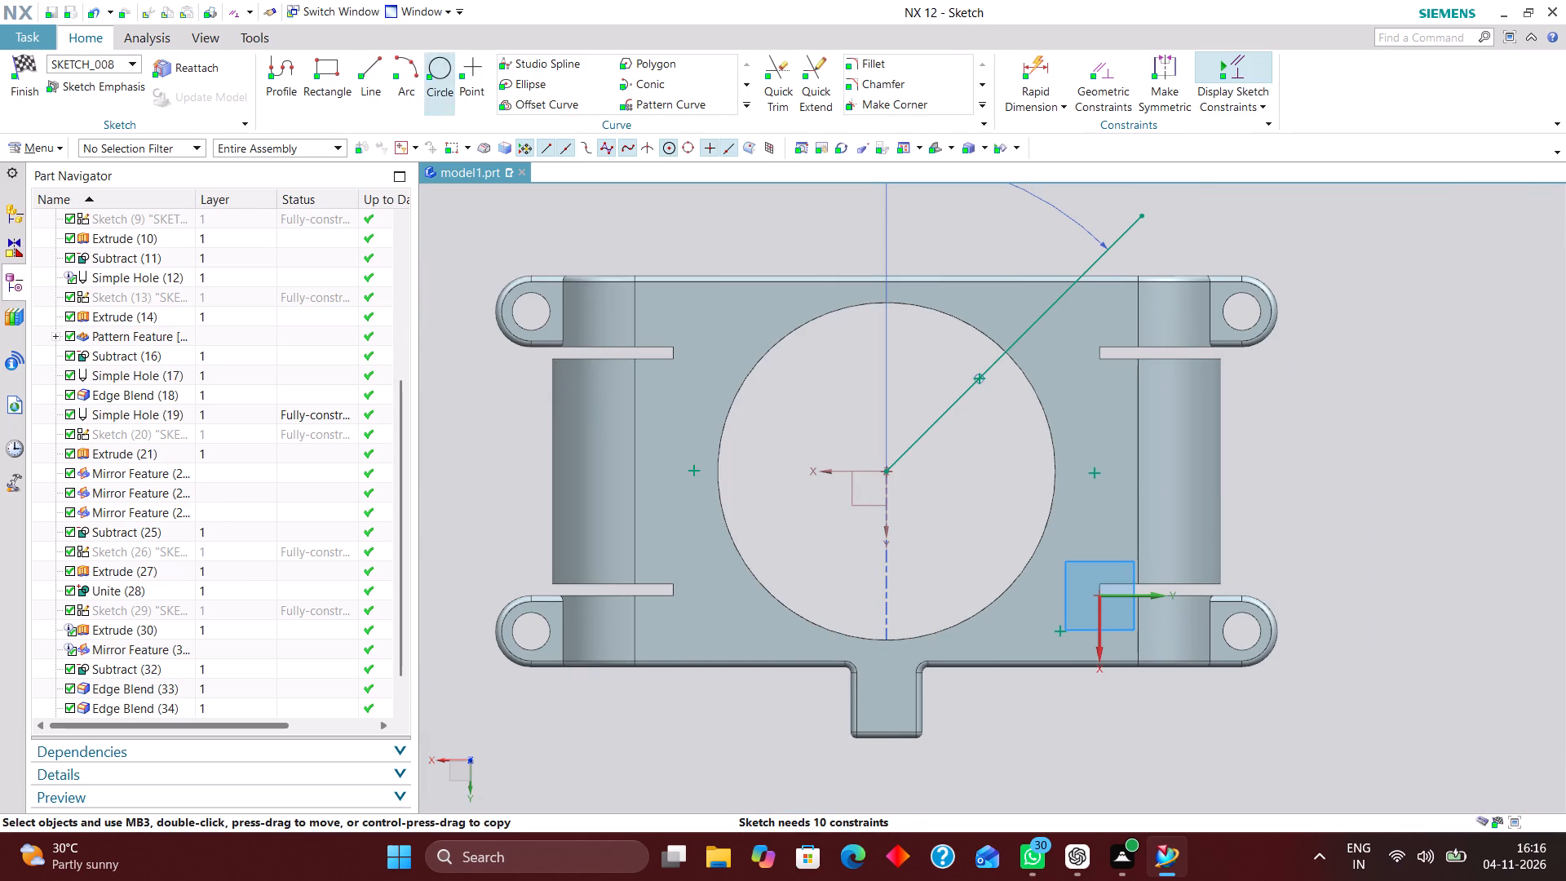
click(887, 472)
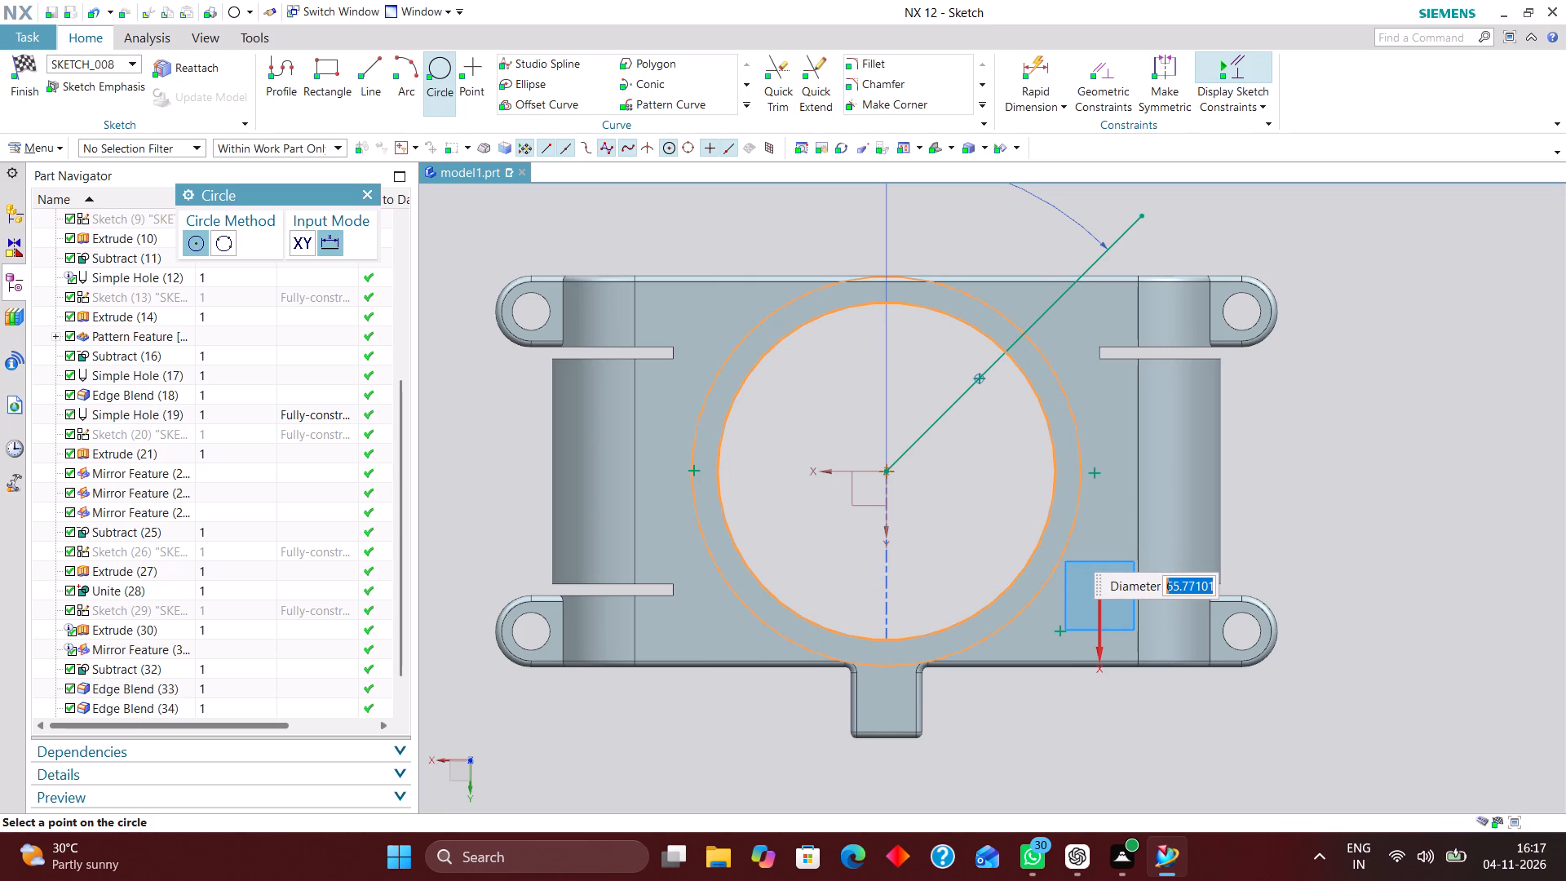
text(64)
key(Return)
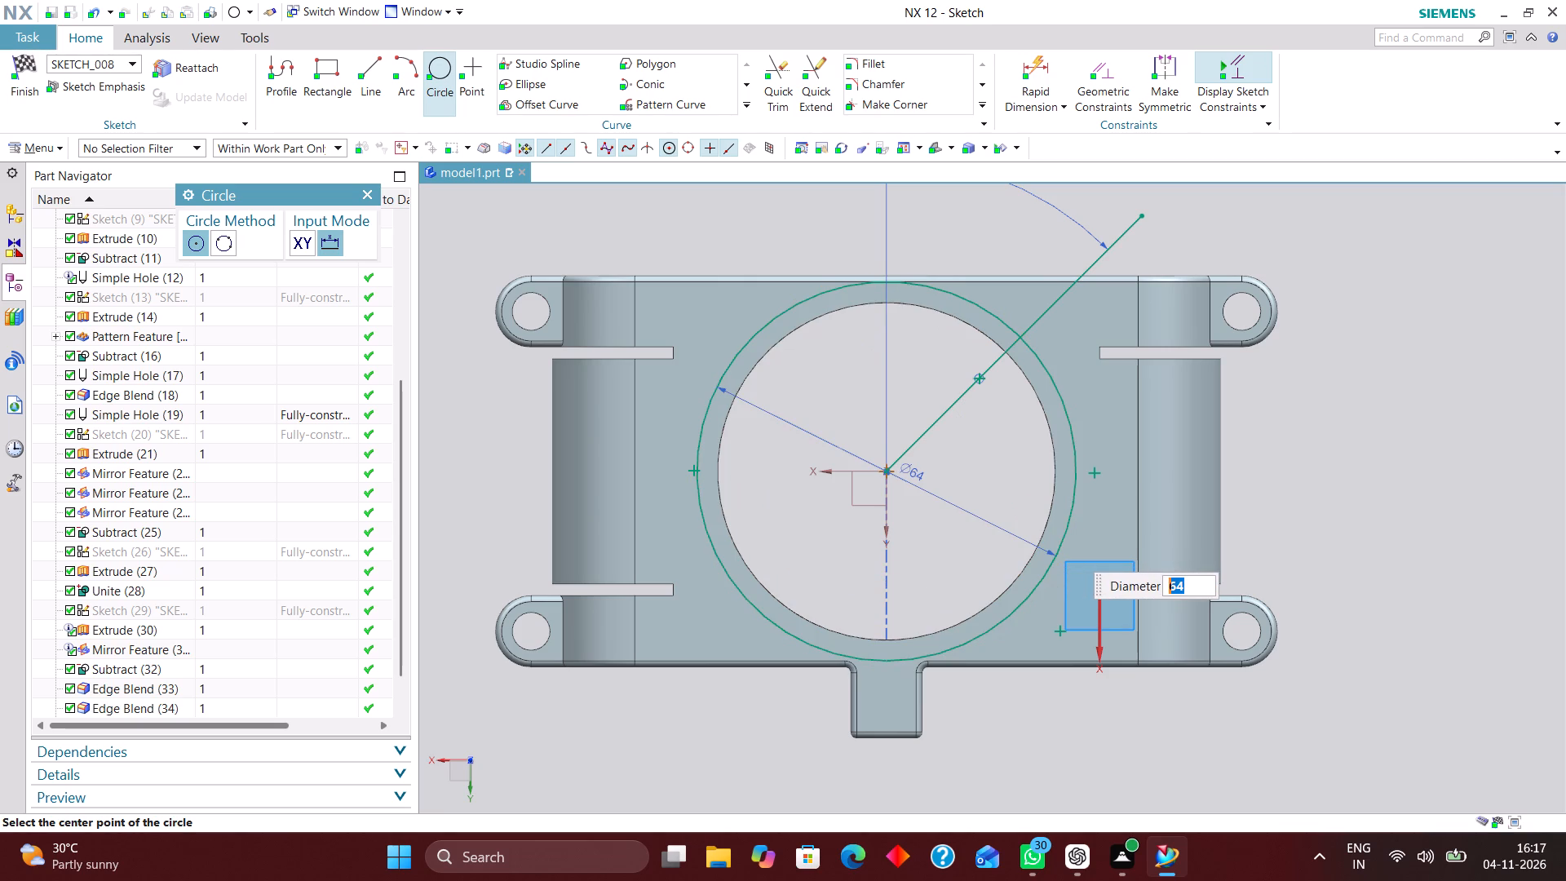
click(369, 192)
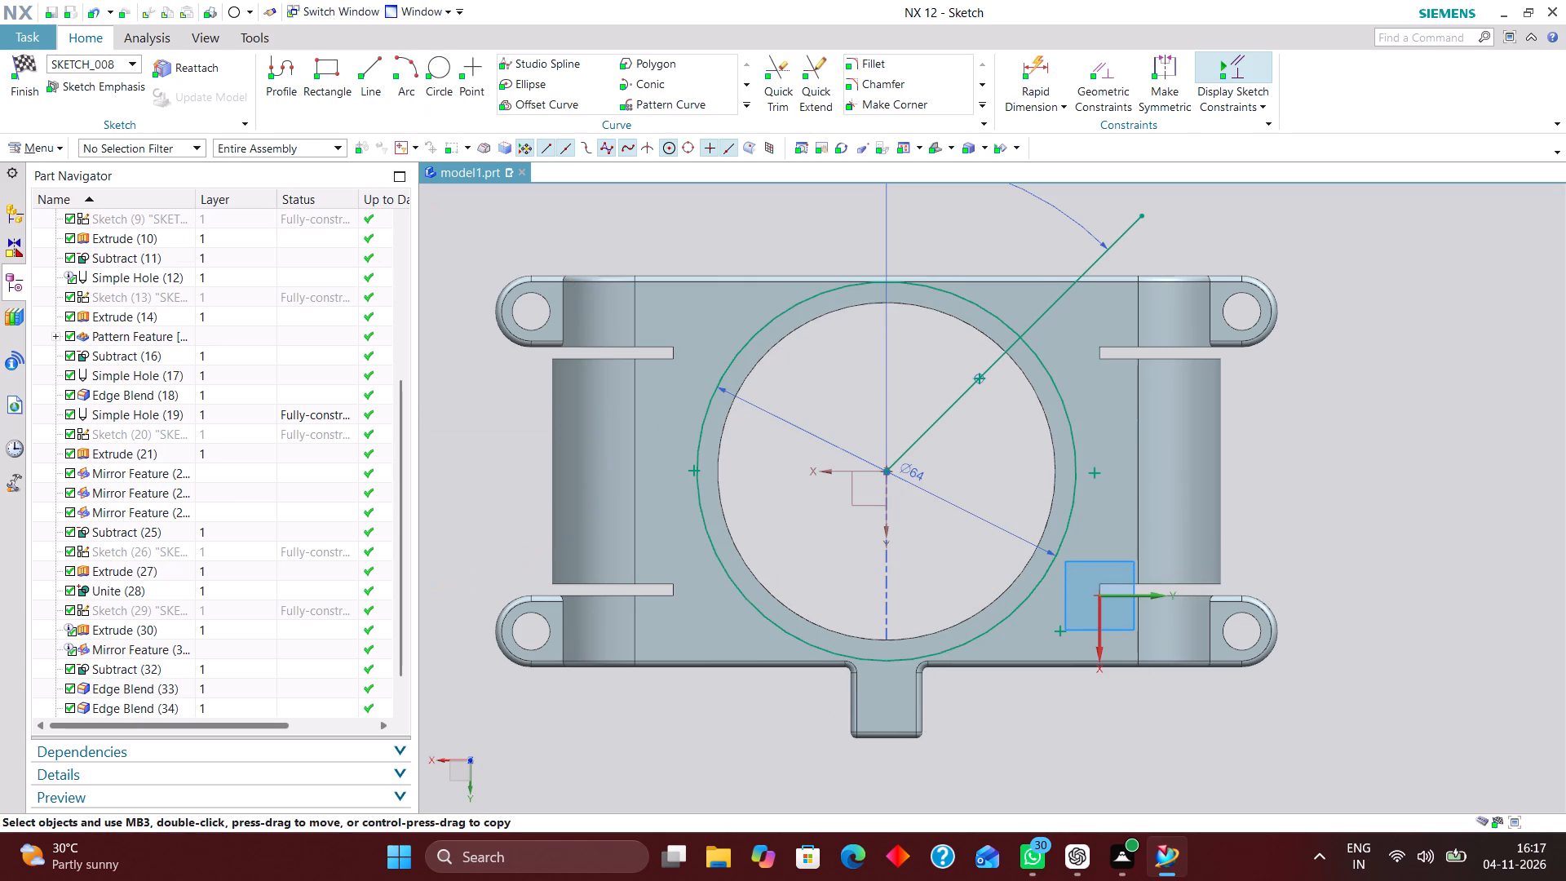
Dimension the distance from the sketch's Y axis to the centre of the 64 mm circle.
click(1101, 78)
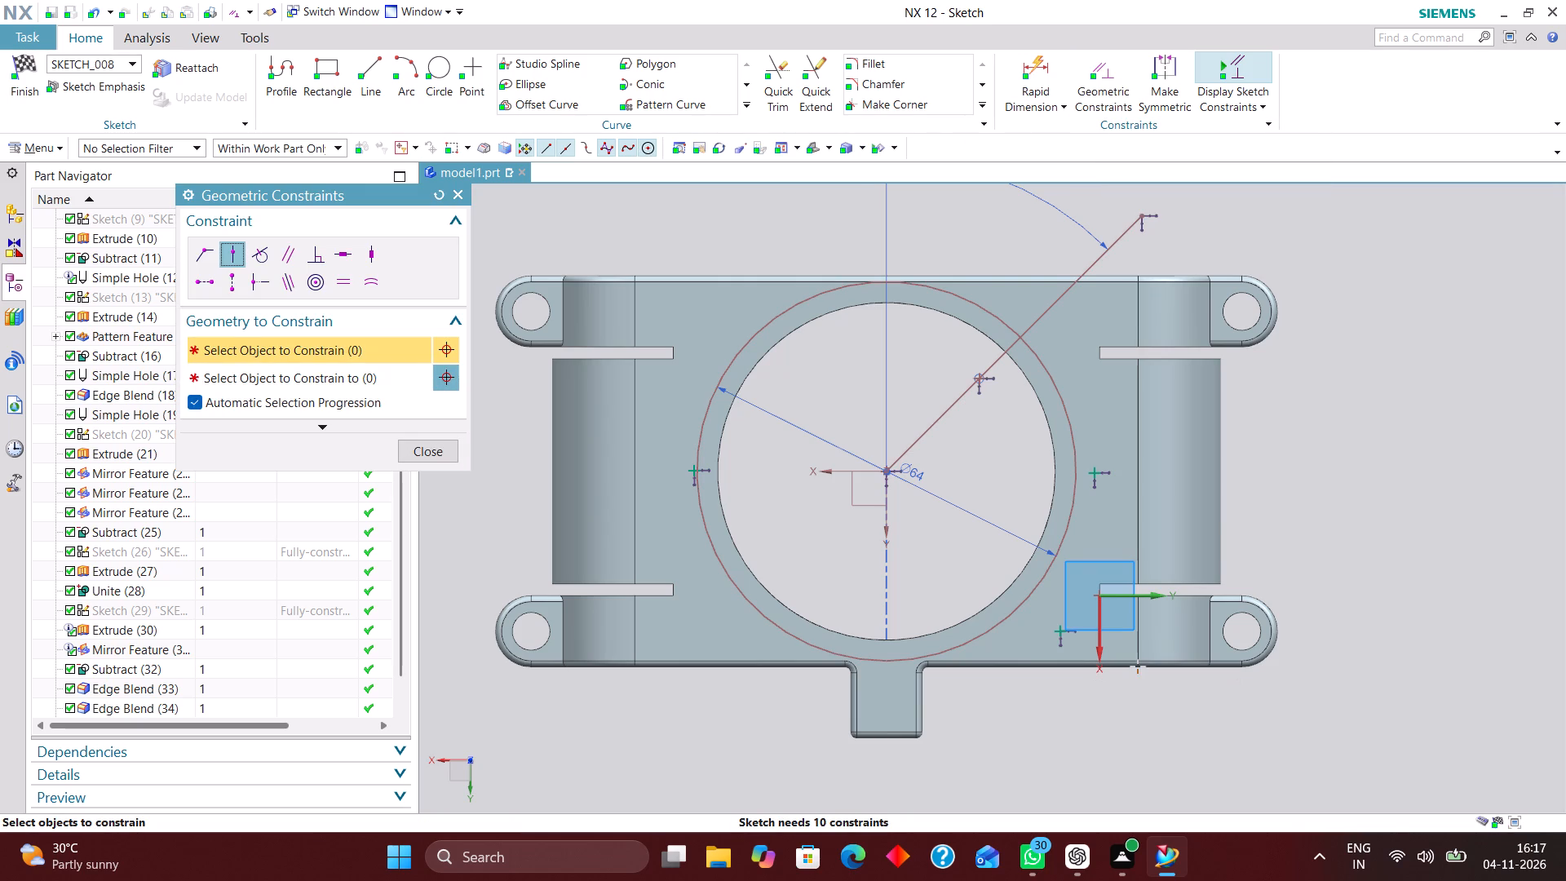
click(461, 190)
click(1046, 69)
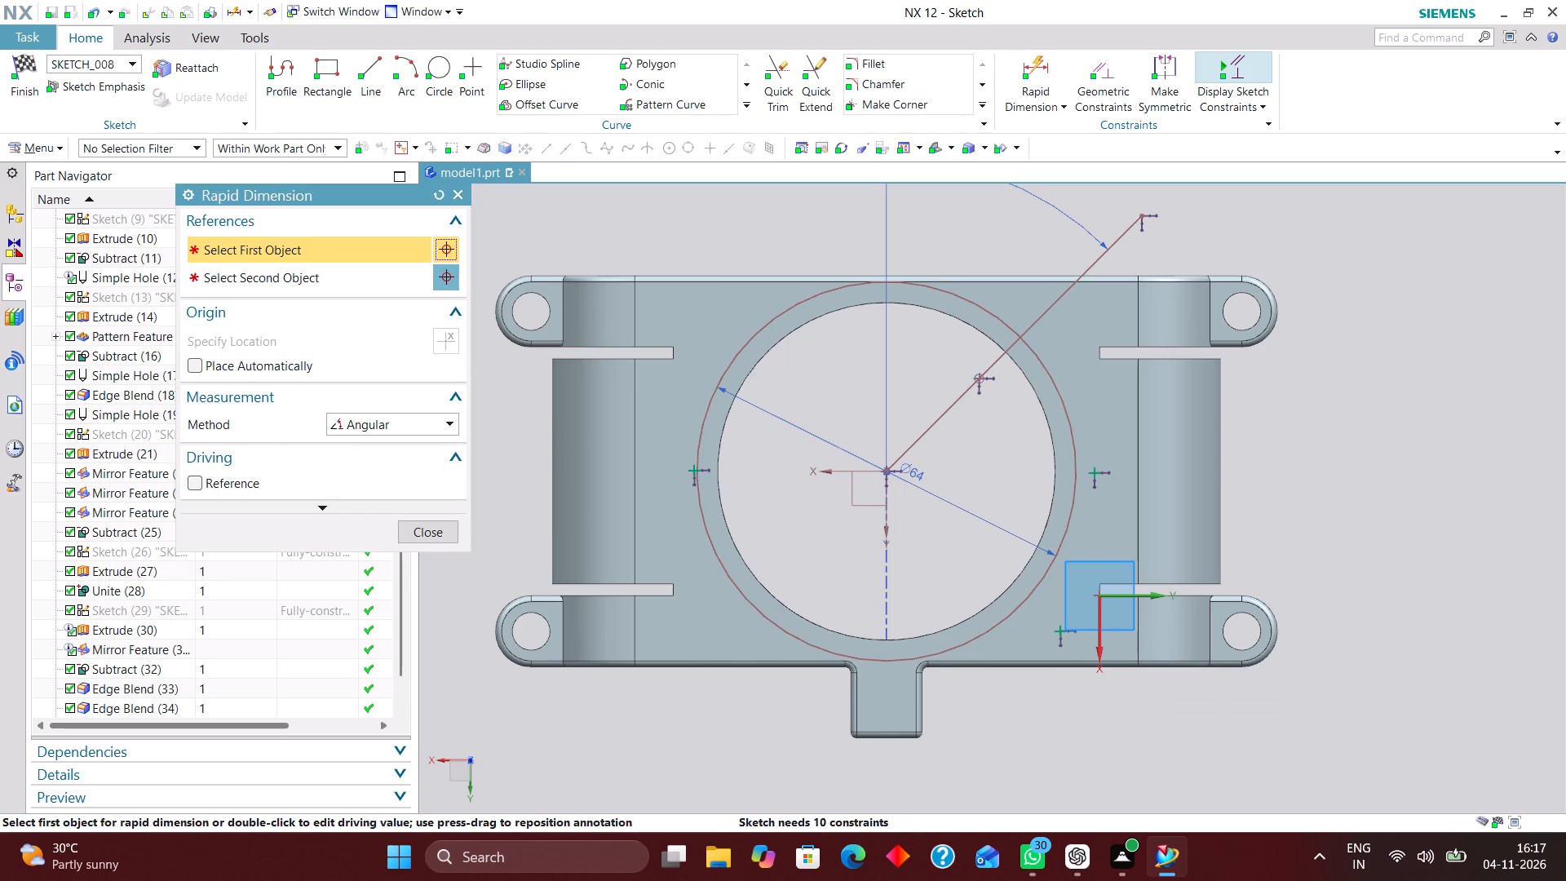
click(422, 415)
click(405, 447)
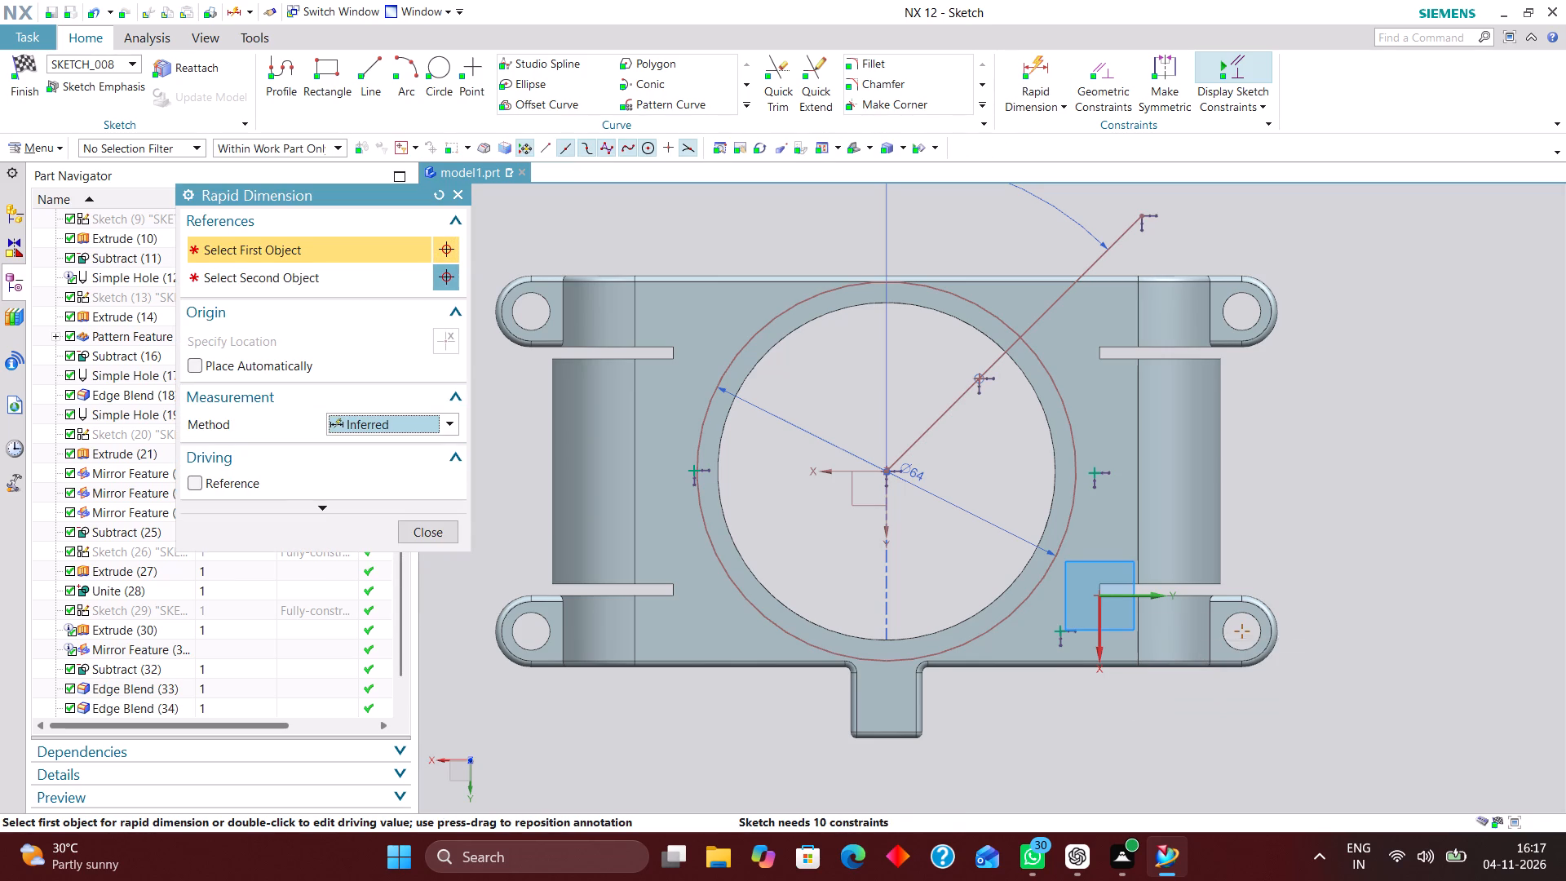
click(1135, 596)
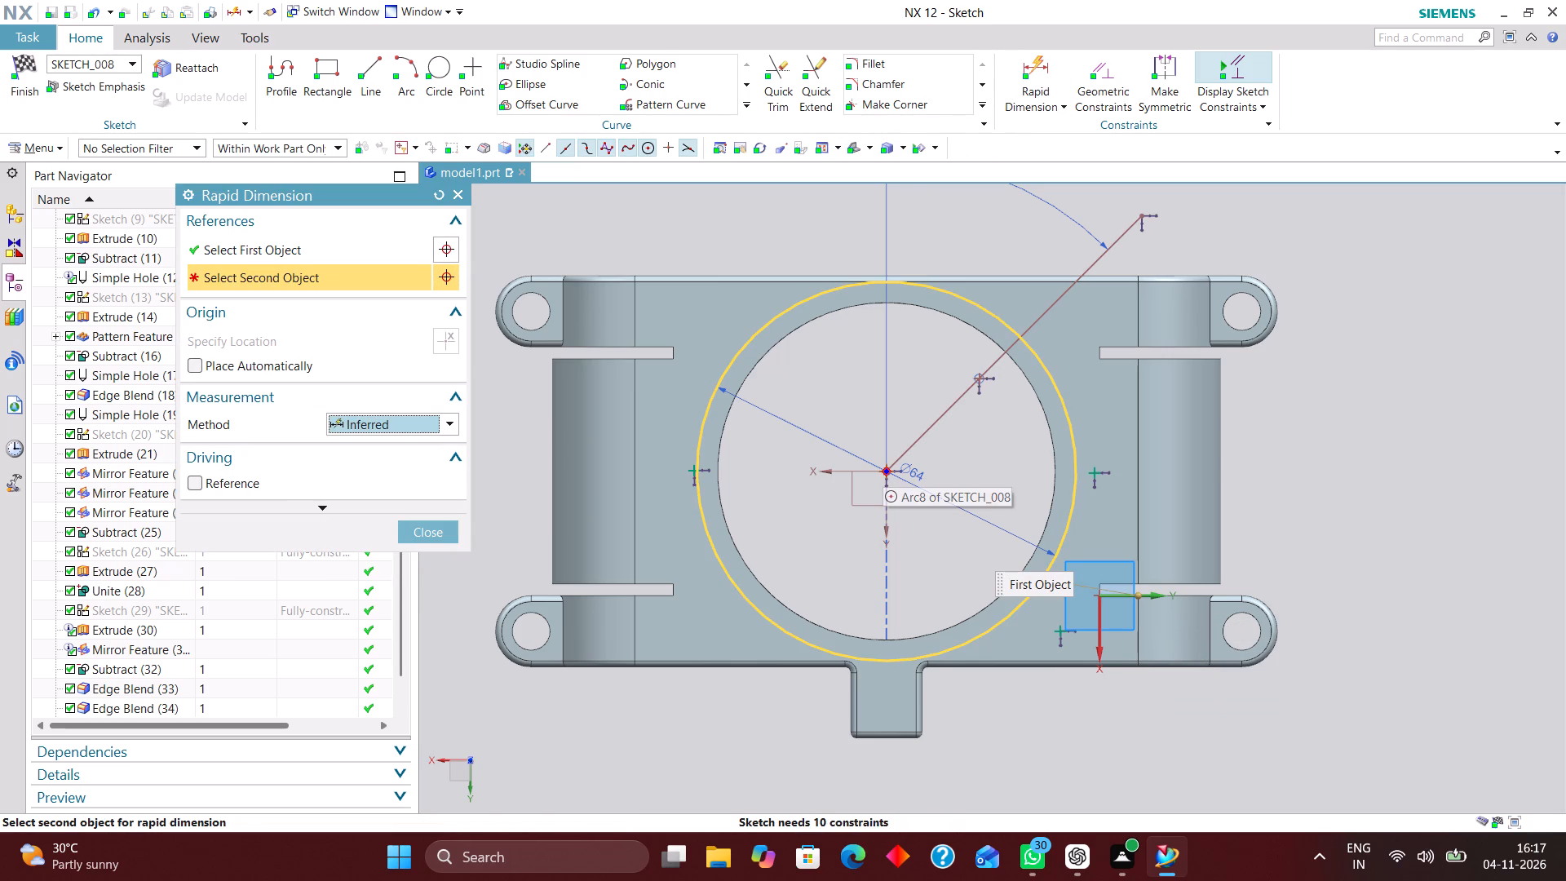
click(435, 196)
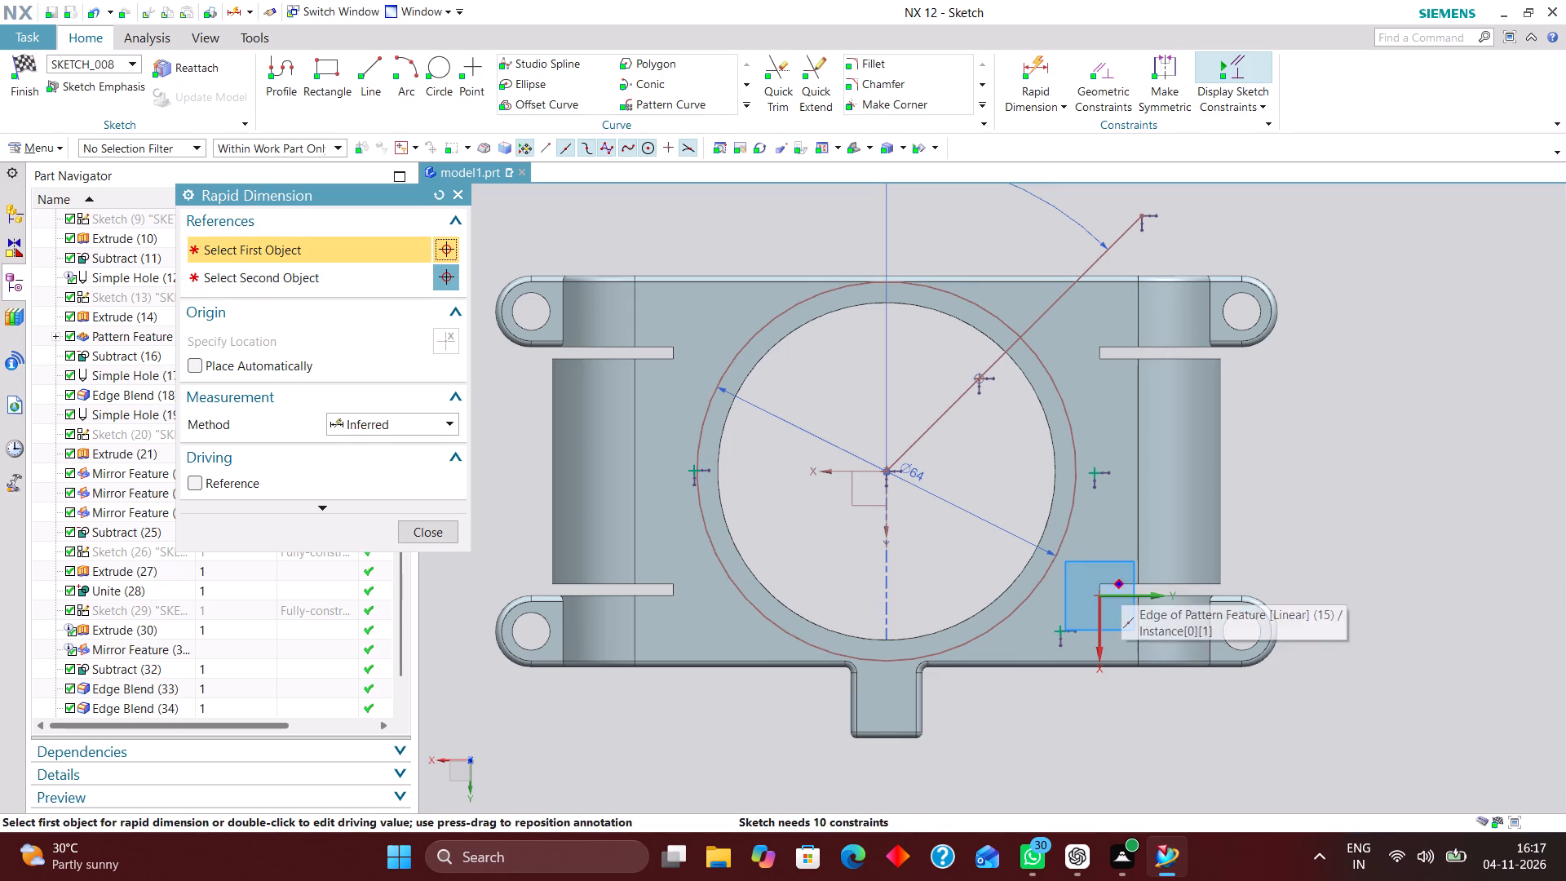
scroll(1116, 600, up, 6)
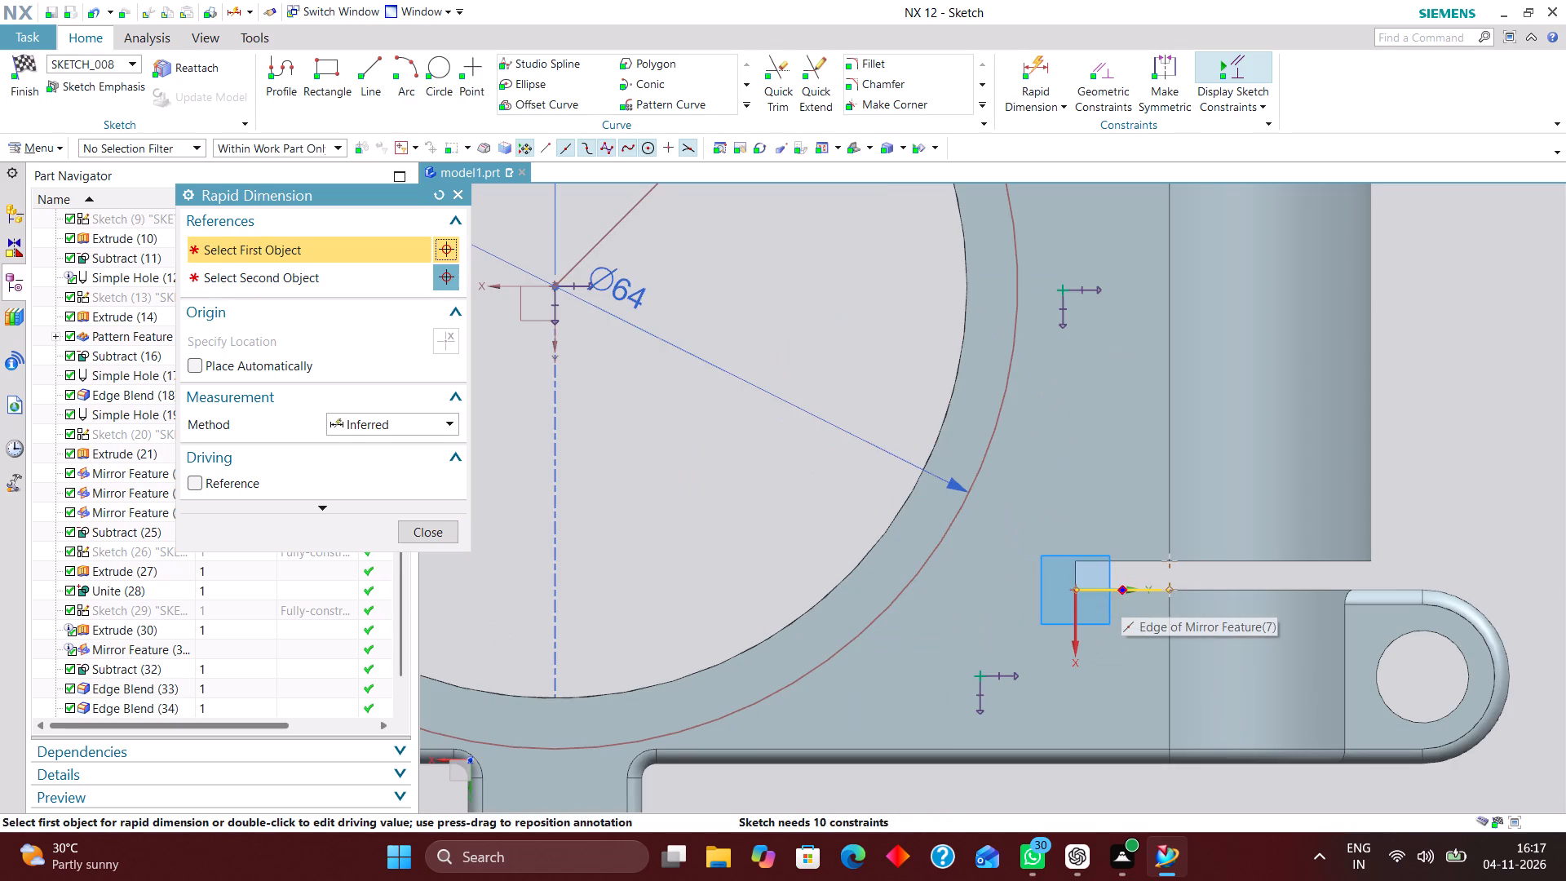
right_click(1130, 590)
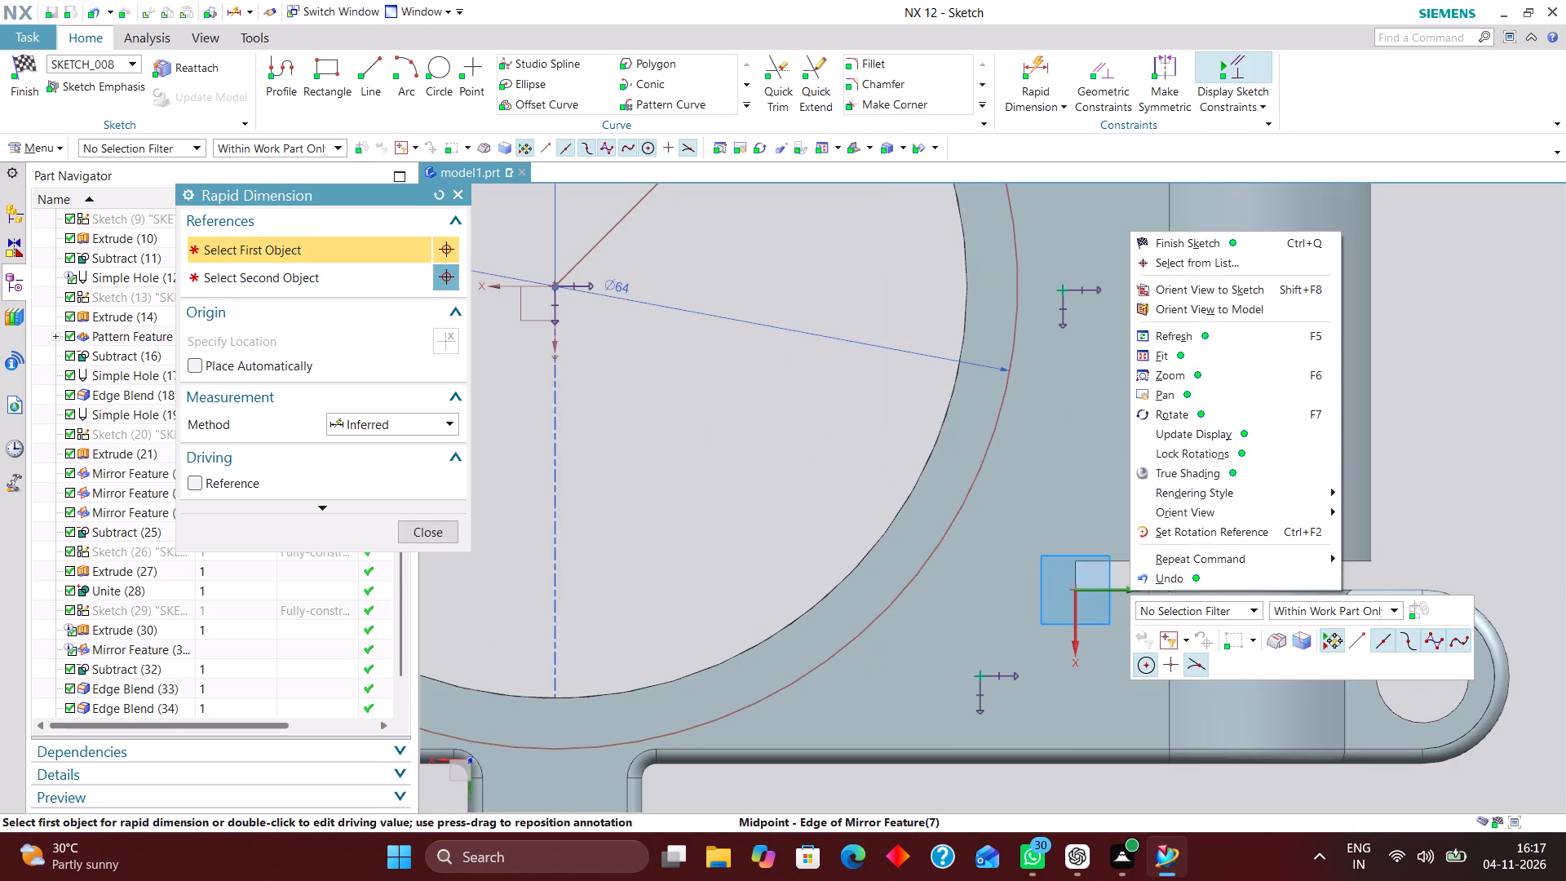
click(1213, 264)
click(1305, 339)
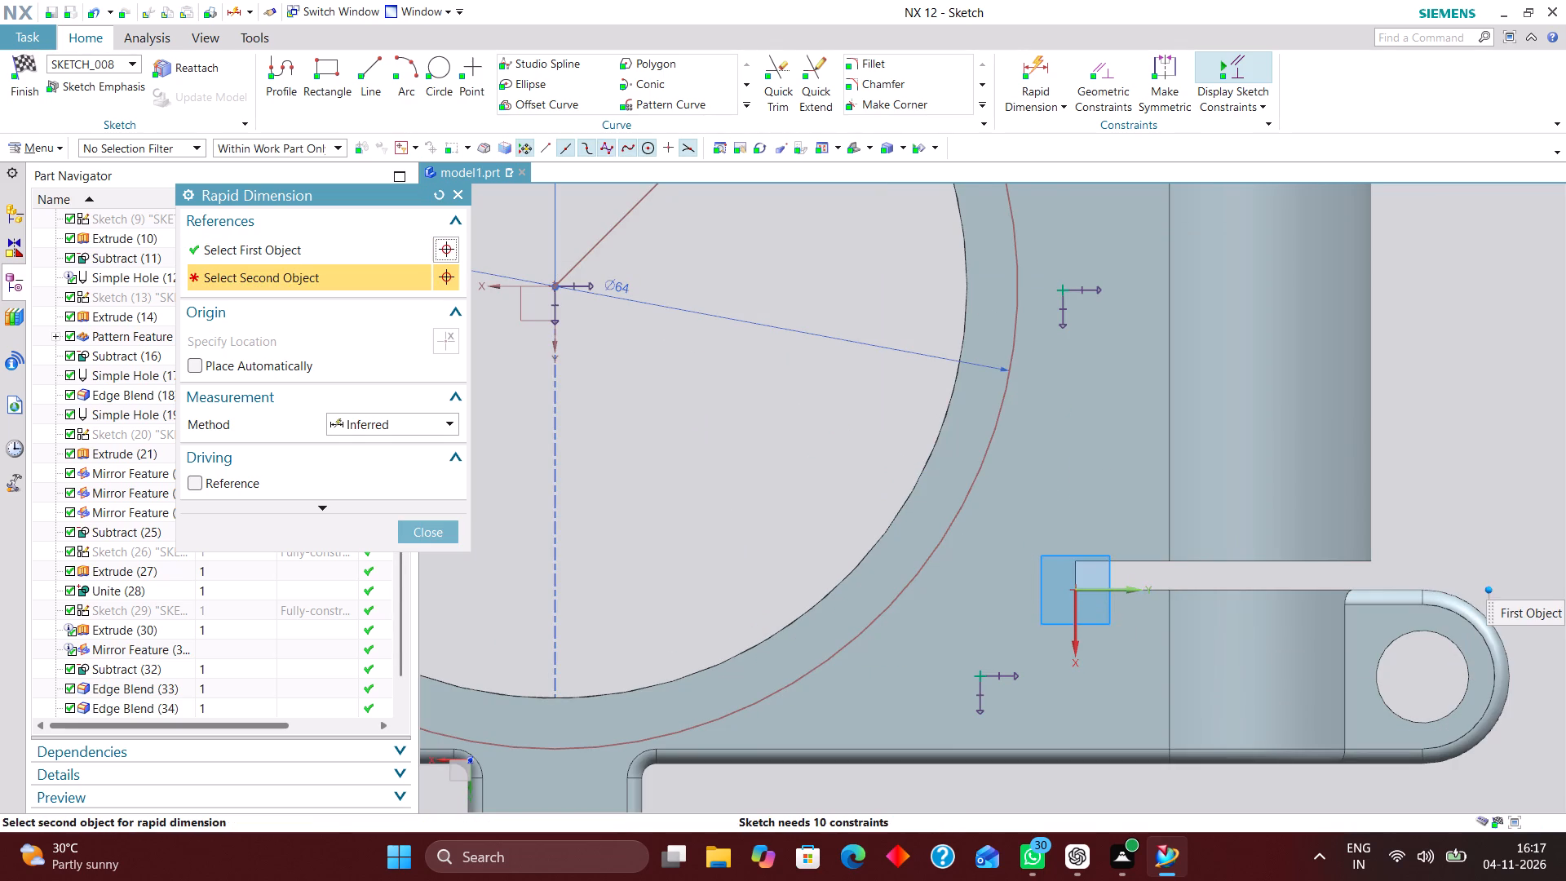
scroll(1344, 476, down, 4)
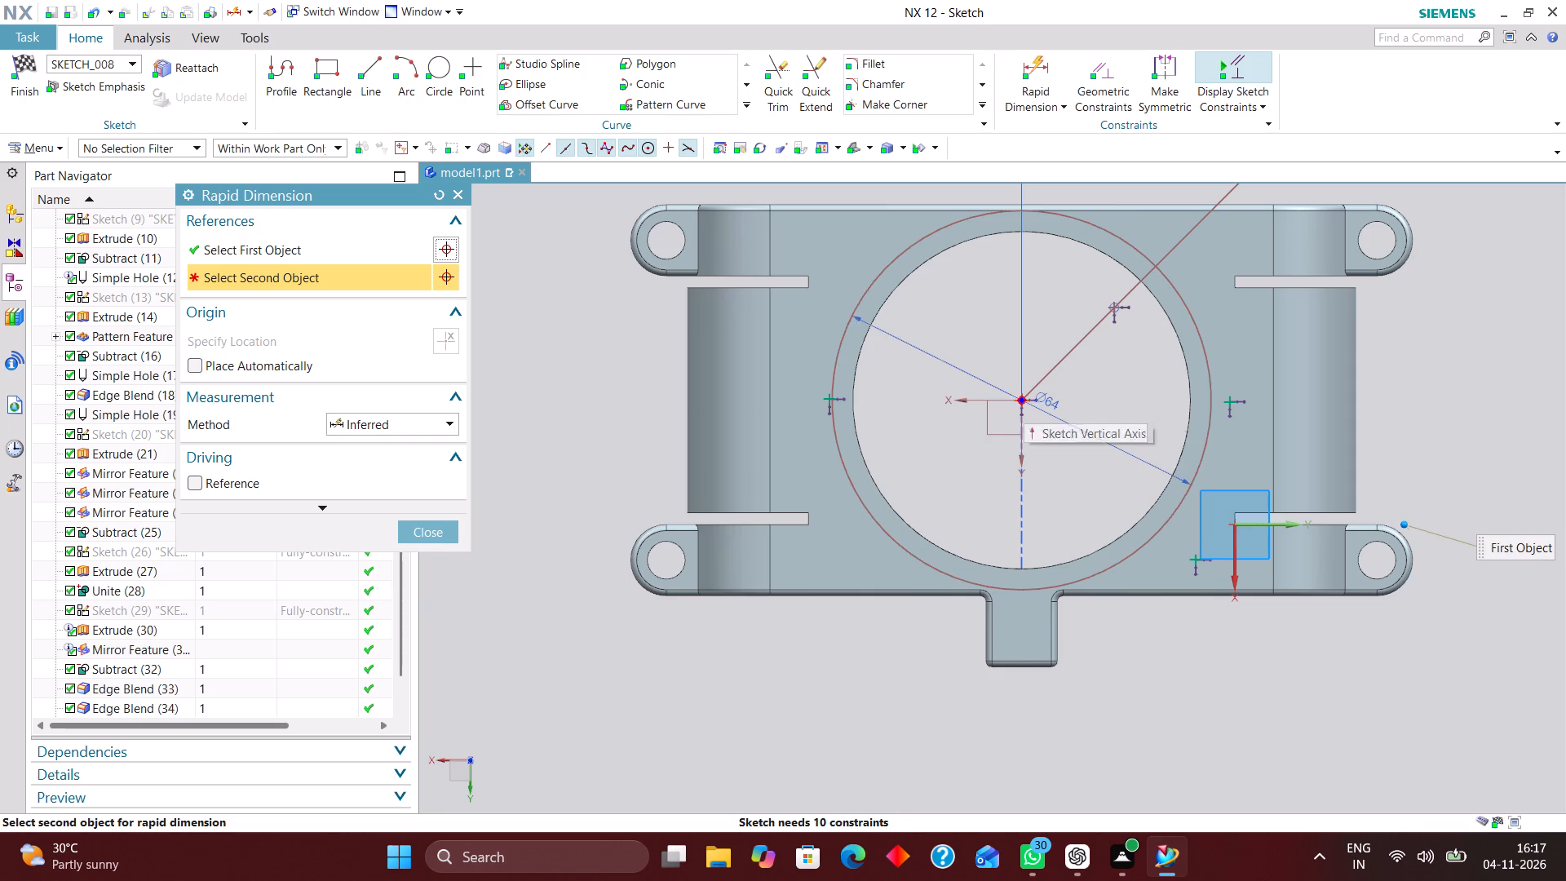
click(1024, 402)
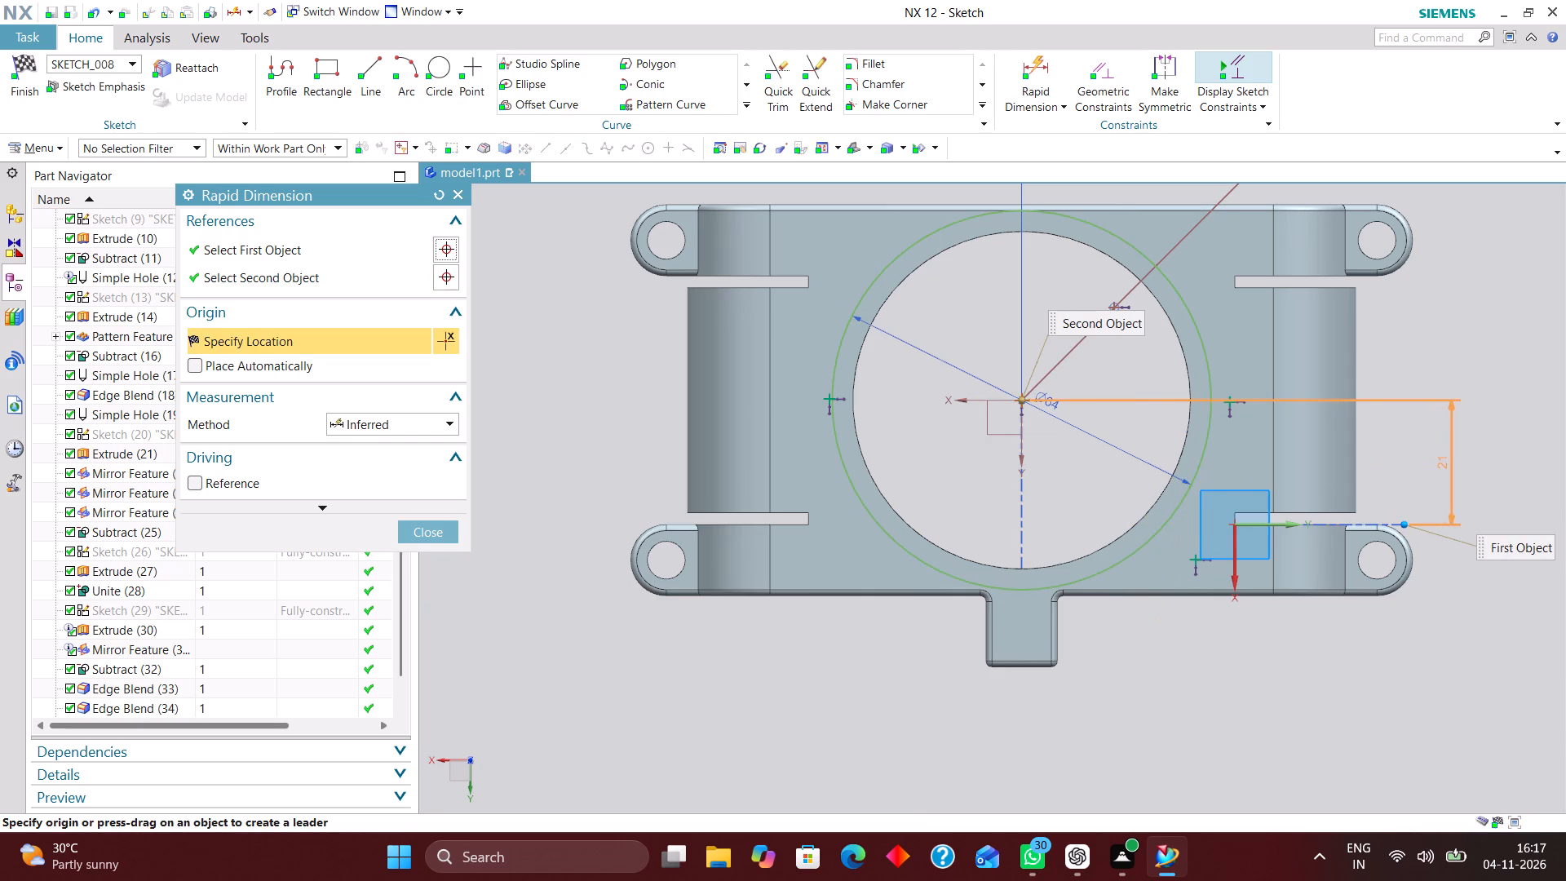
click(1455, 465)
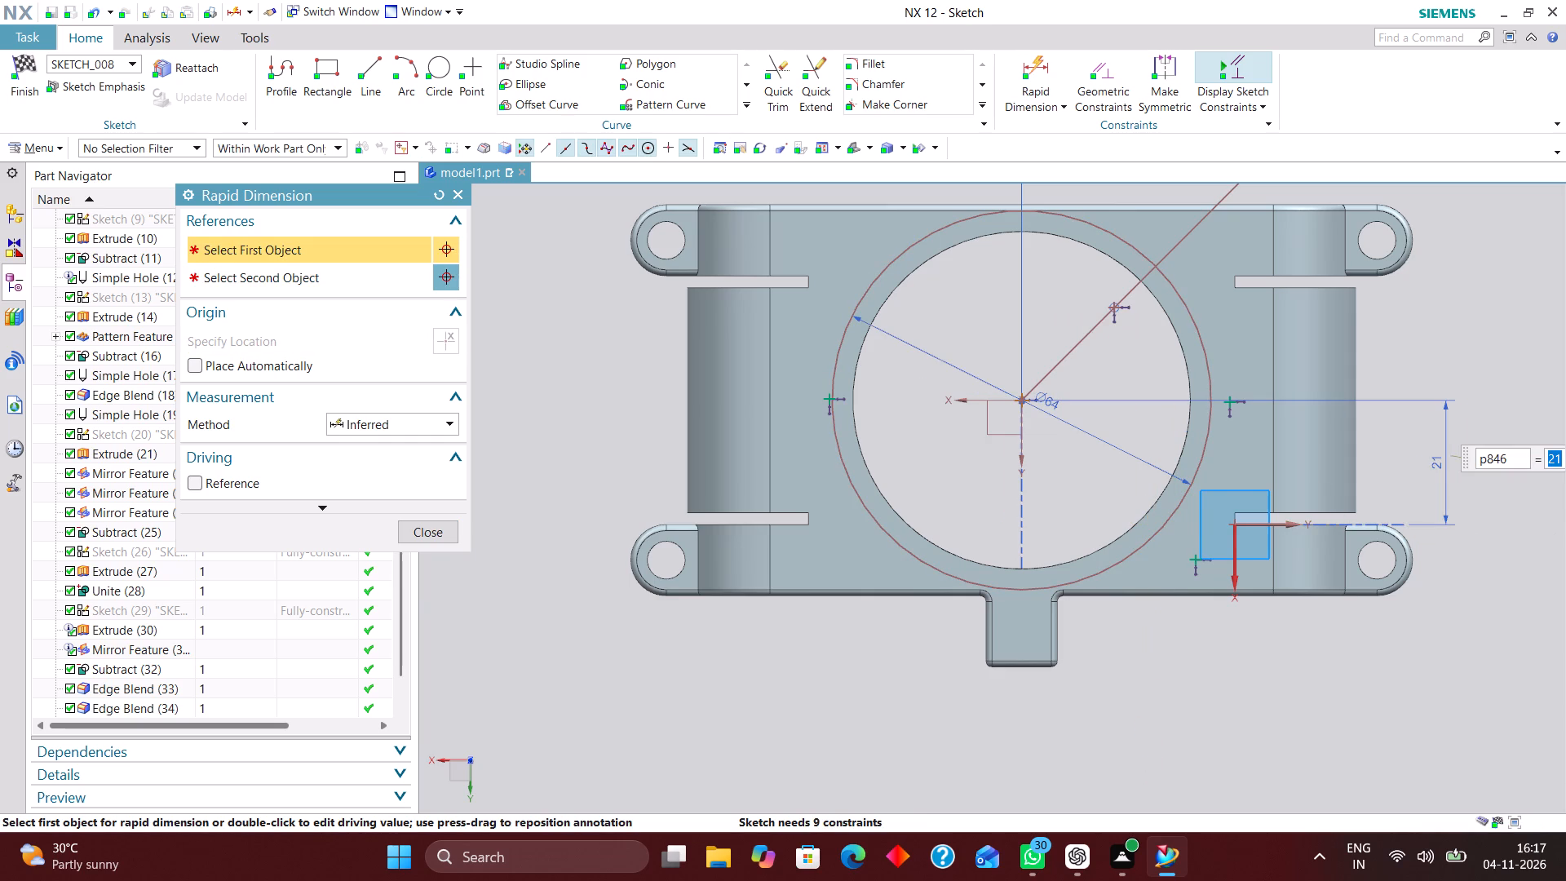
Dimension the distance from the sketch's X axis to the centre of the 64 mm circle.
click(1023, 401)
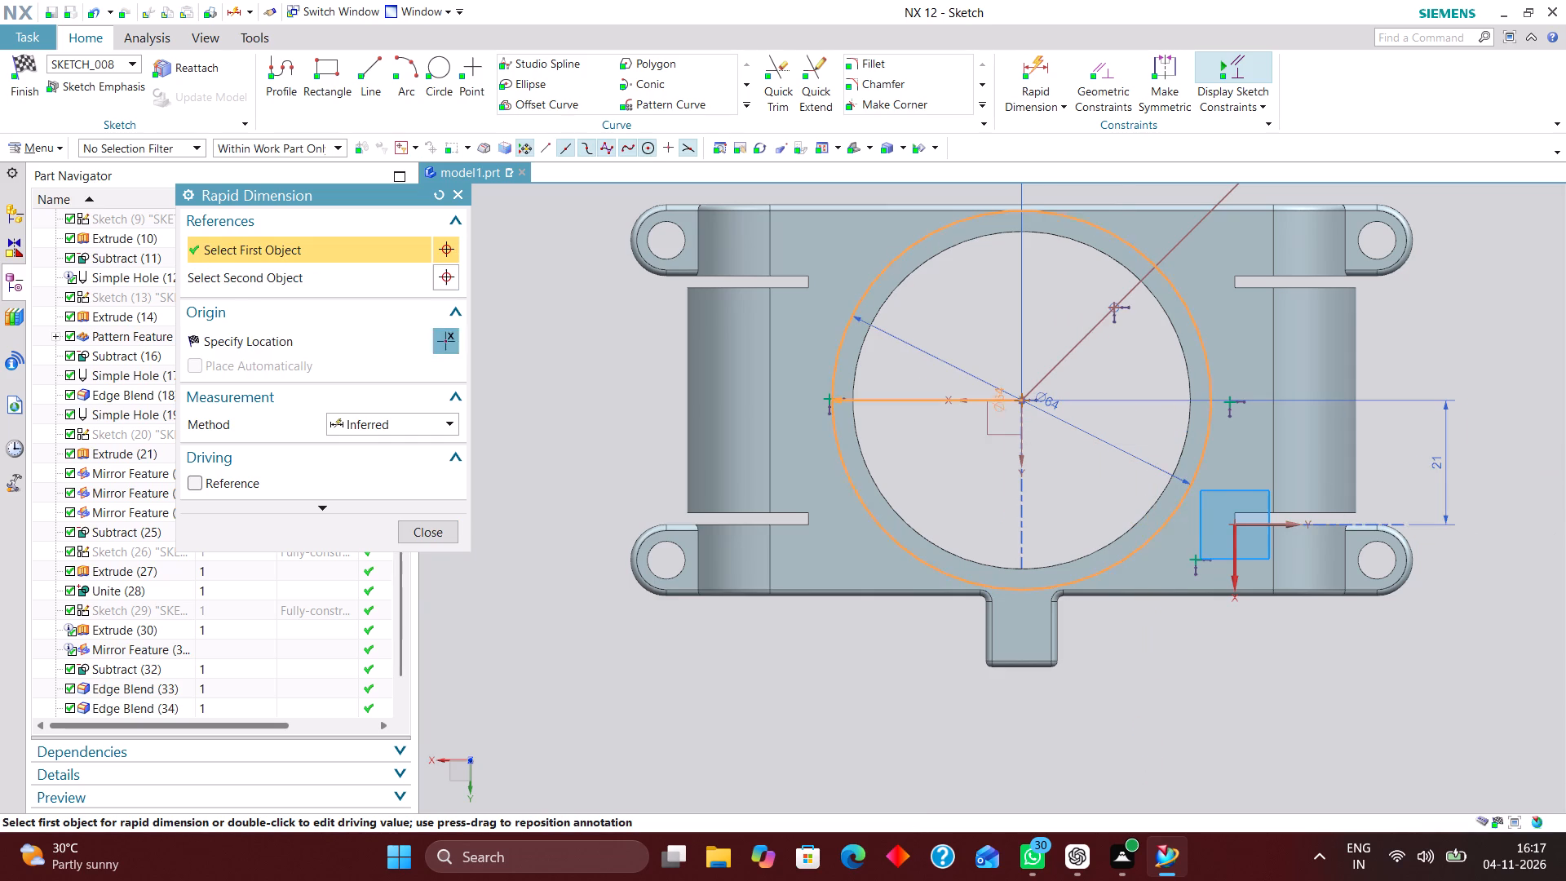
click(1236, 571)
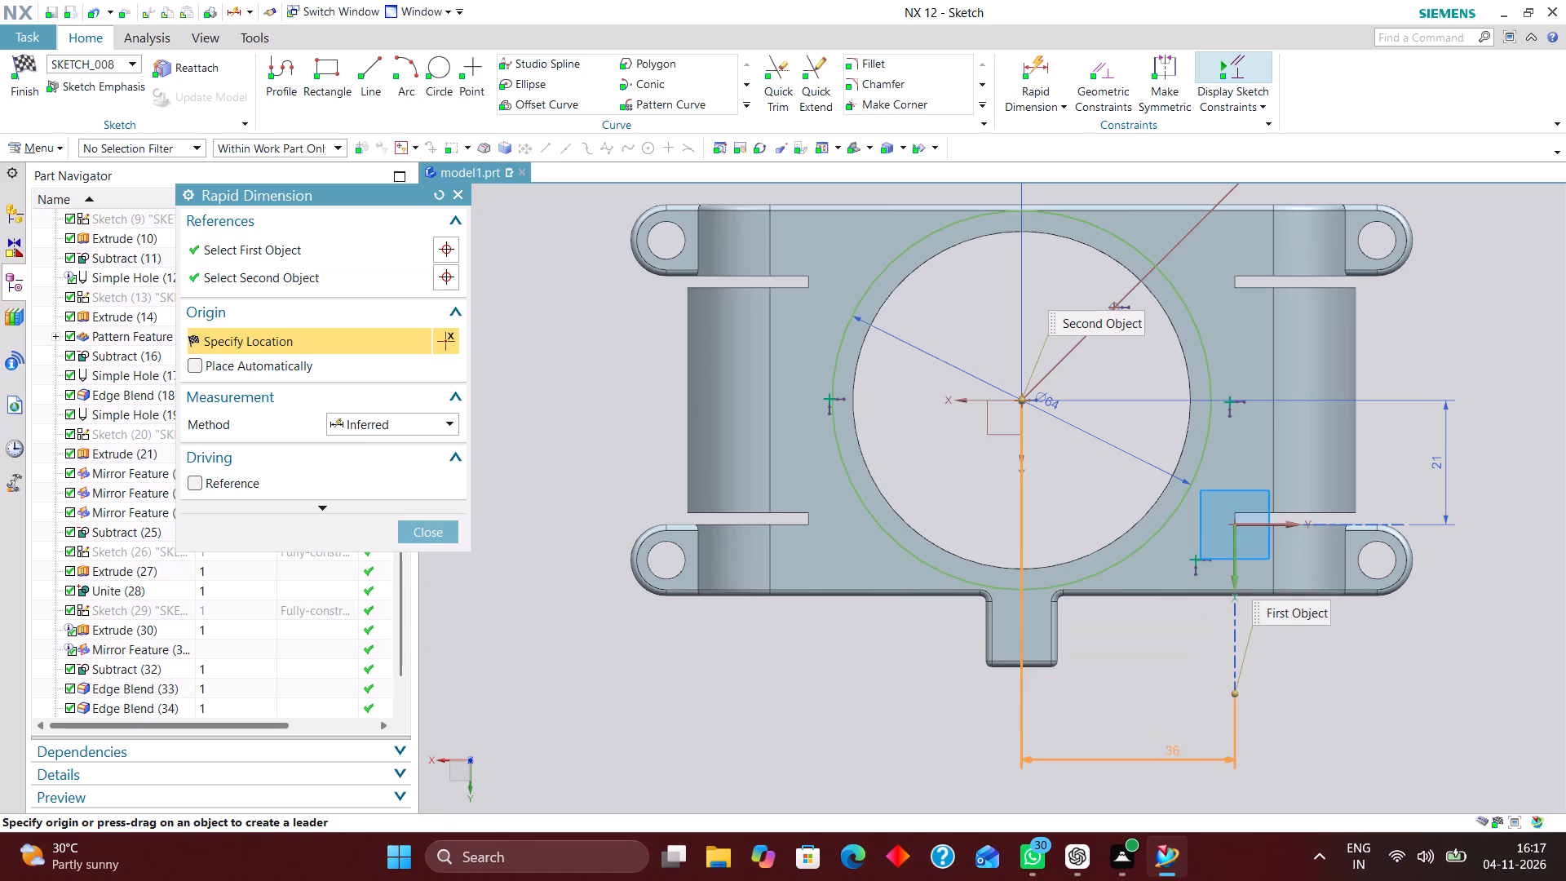
click(1147, 767)
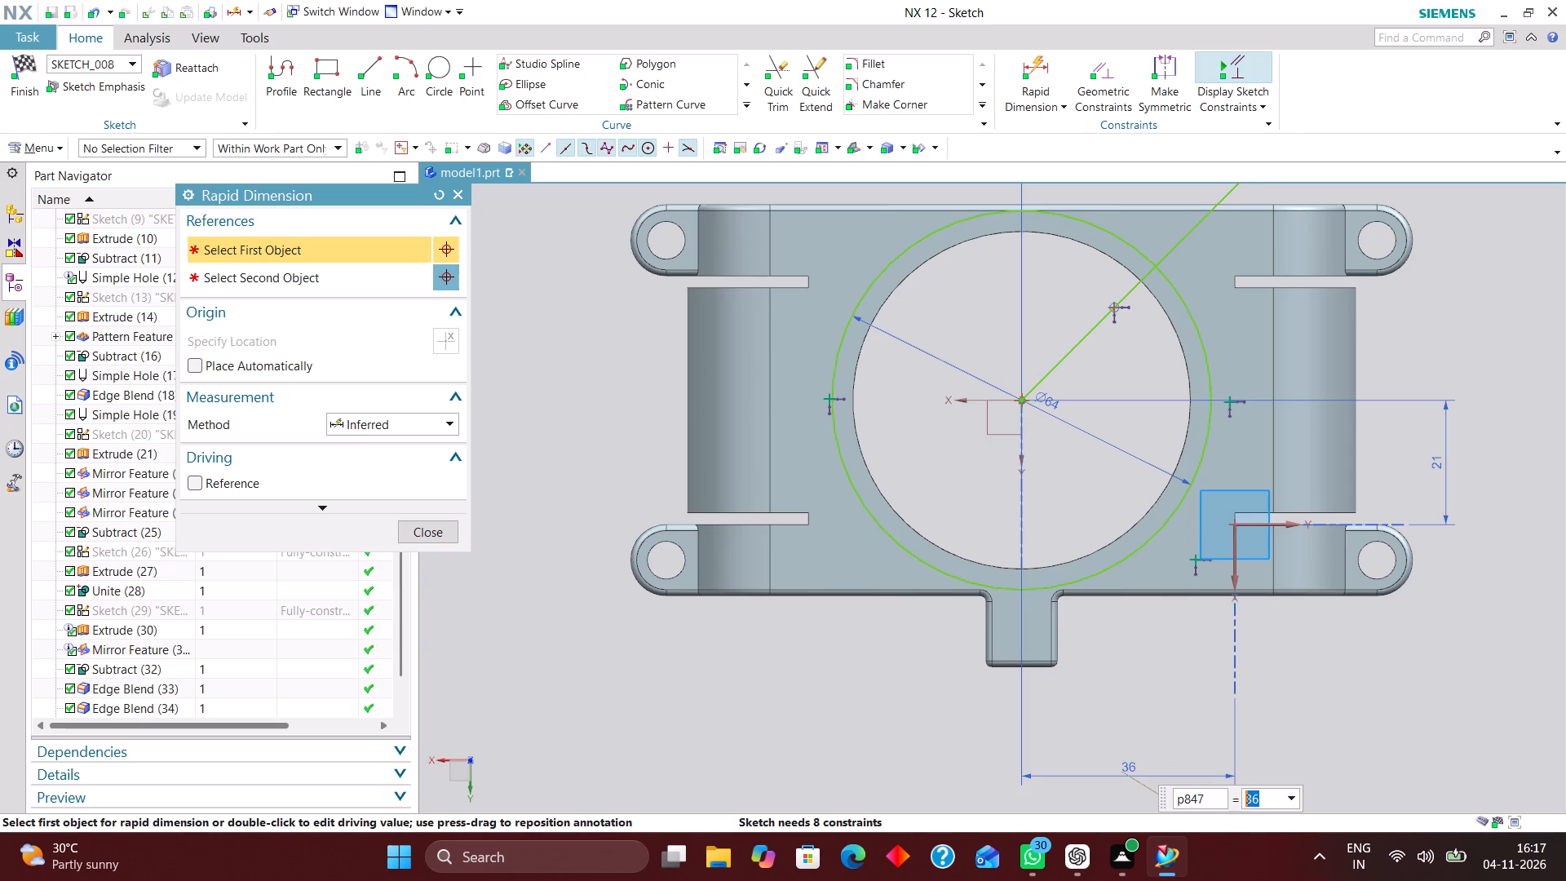
scroll(1171, 717, down, 2)
scroll(1332, 502, up, 2)
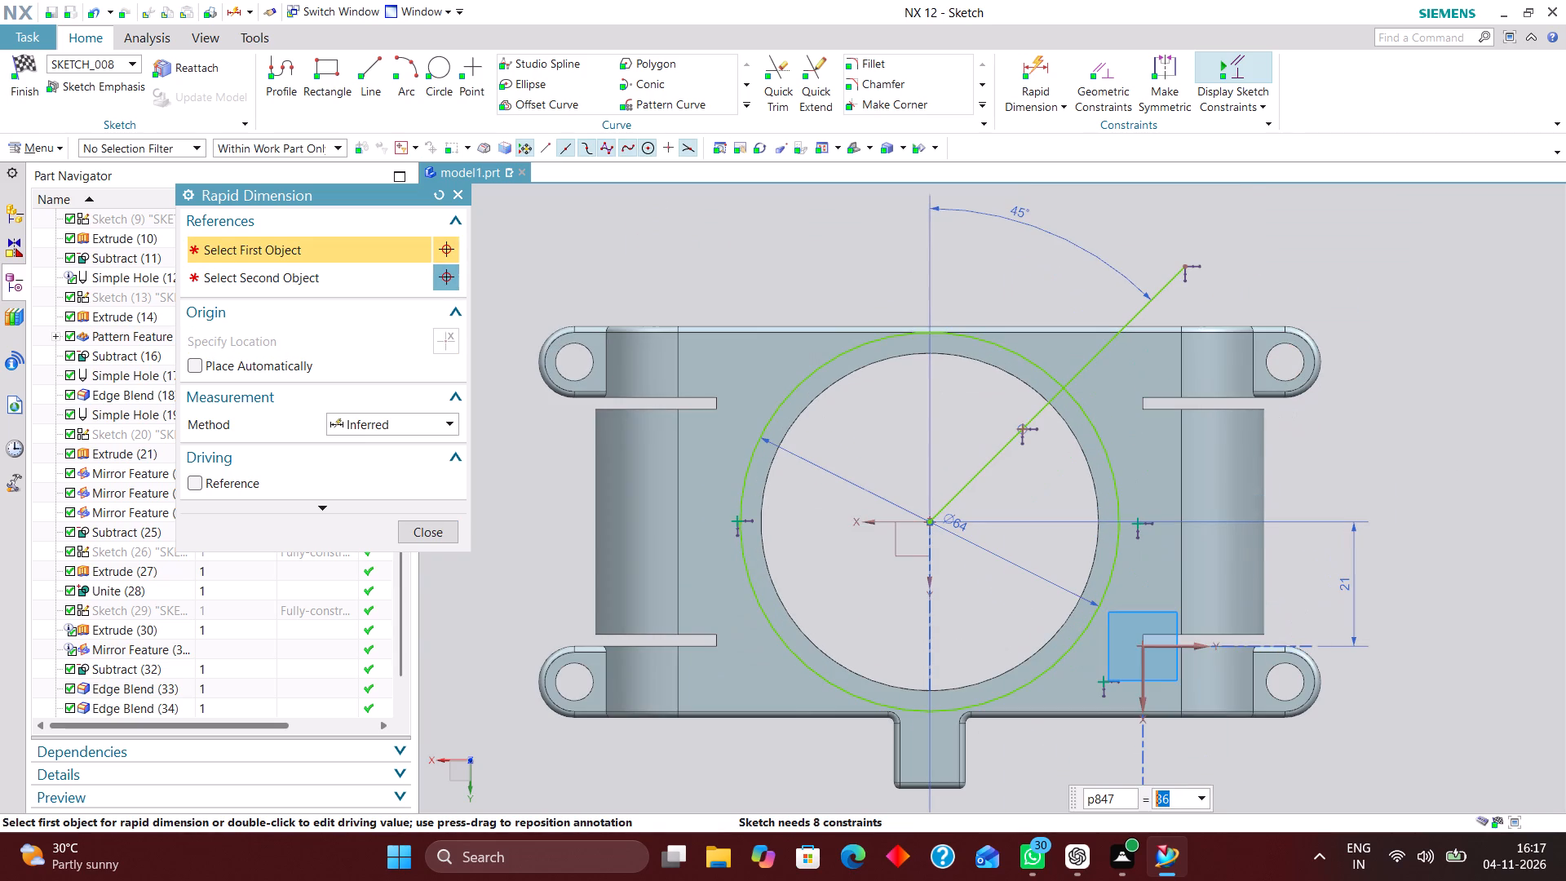
click(430, 529)
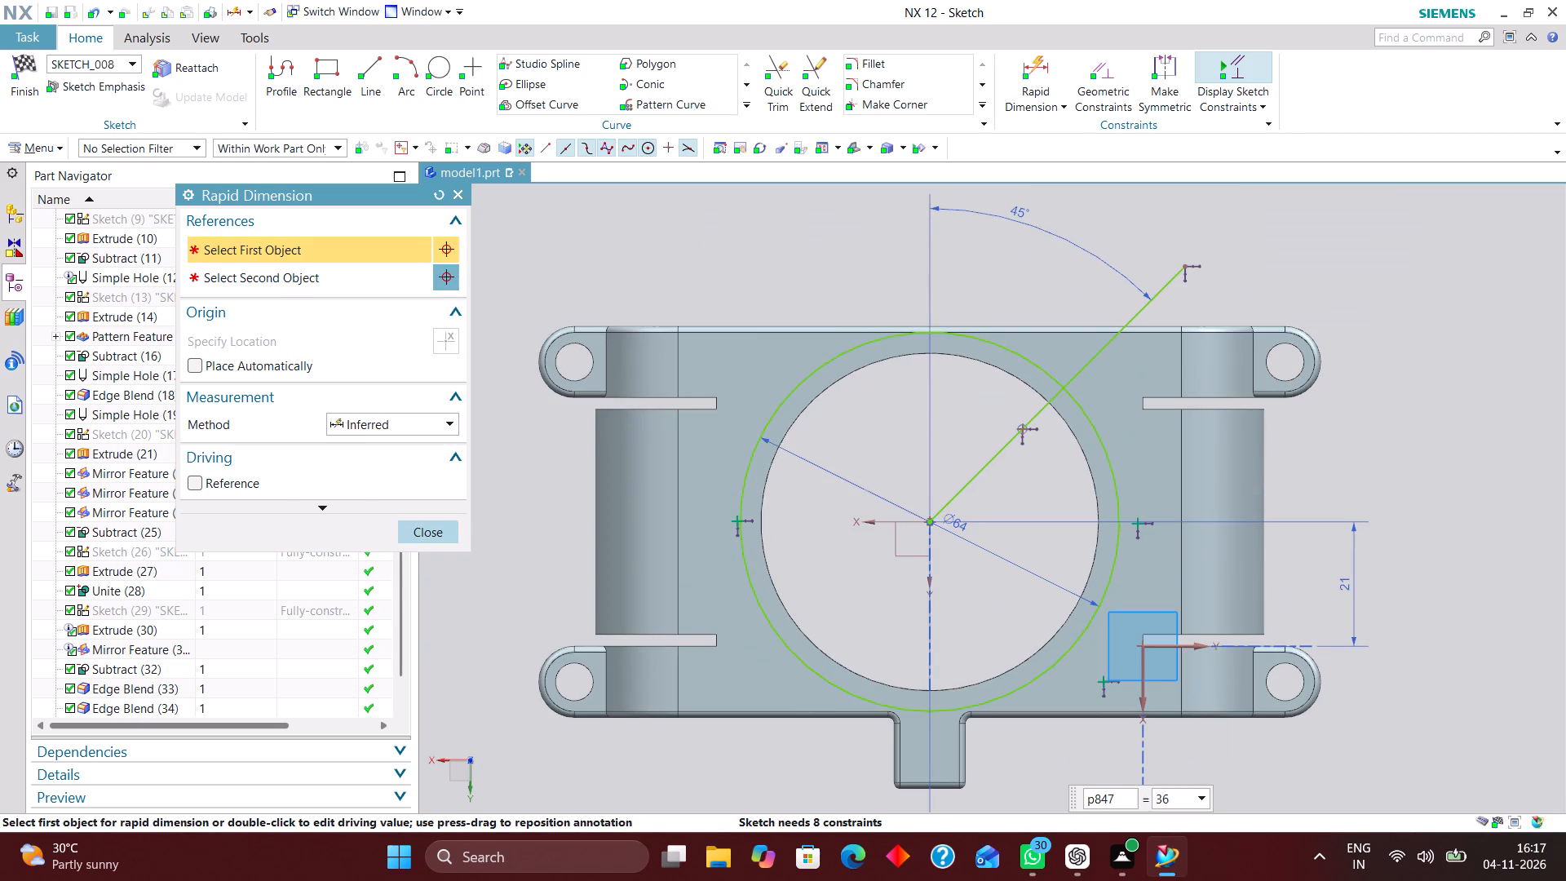
Convert the slanted 45° line of the hole sketch to a reference line.
right_drag(1168, 286, 1168, 286)
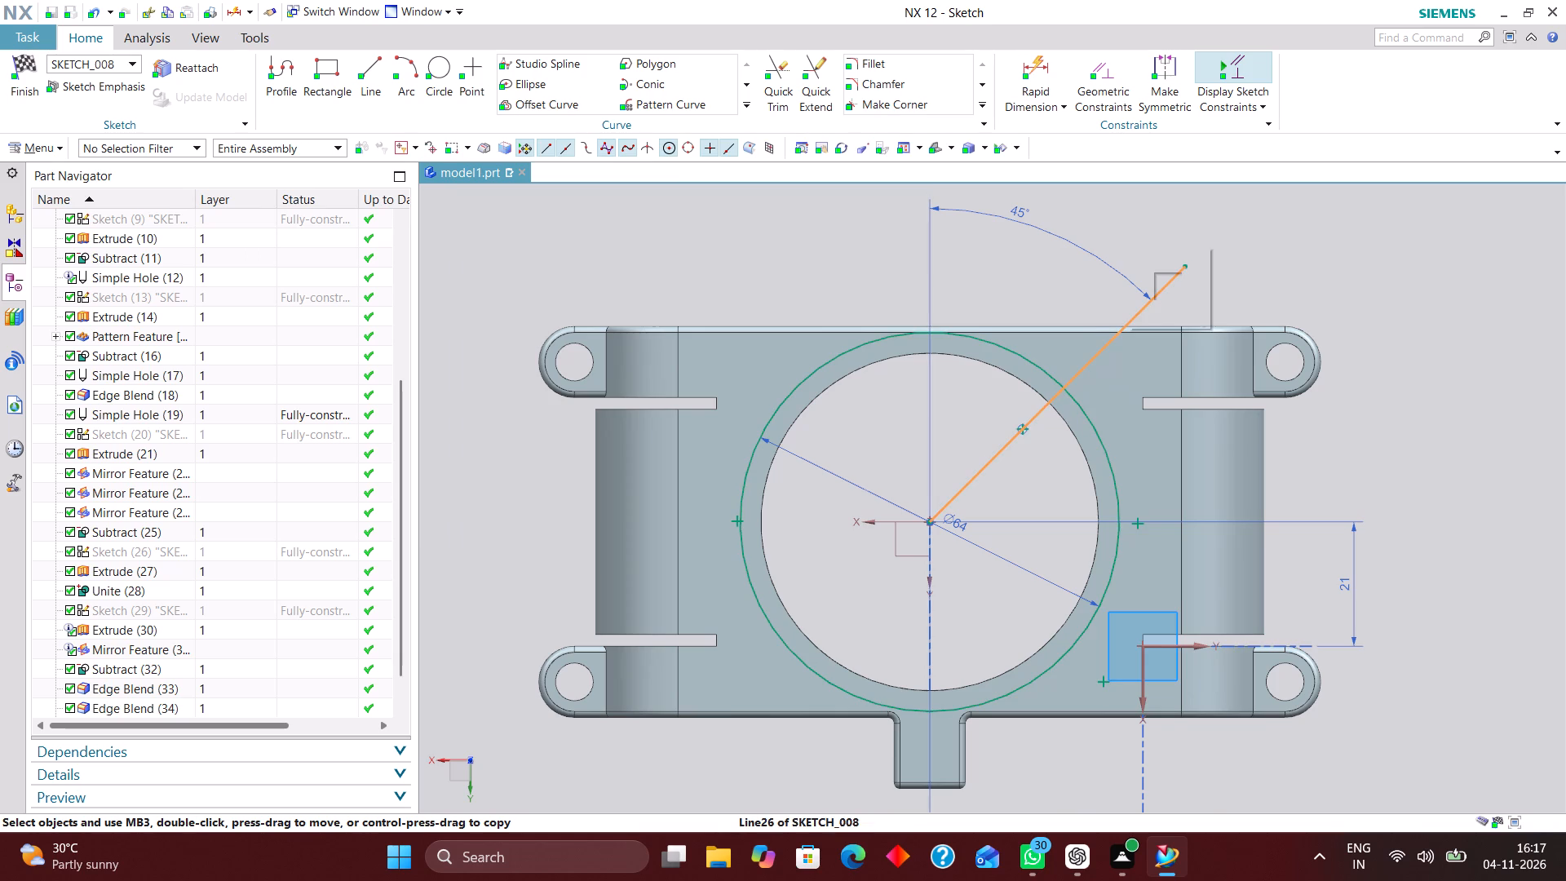
right_drag(1168, 286, 1268, 374)
right_drag(1165, 275, 1230, 302)
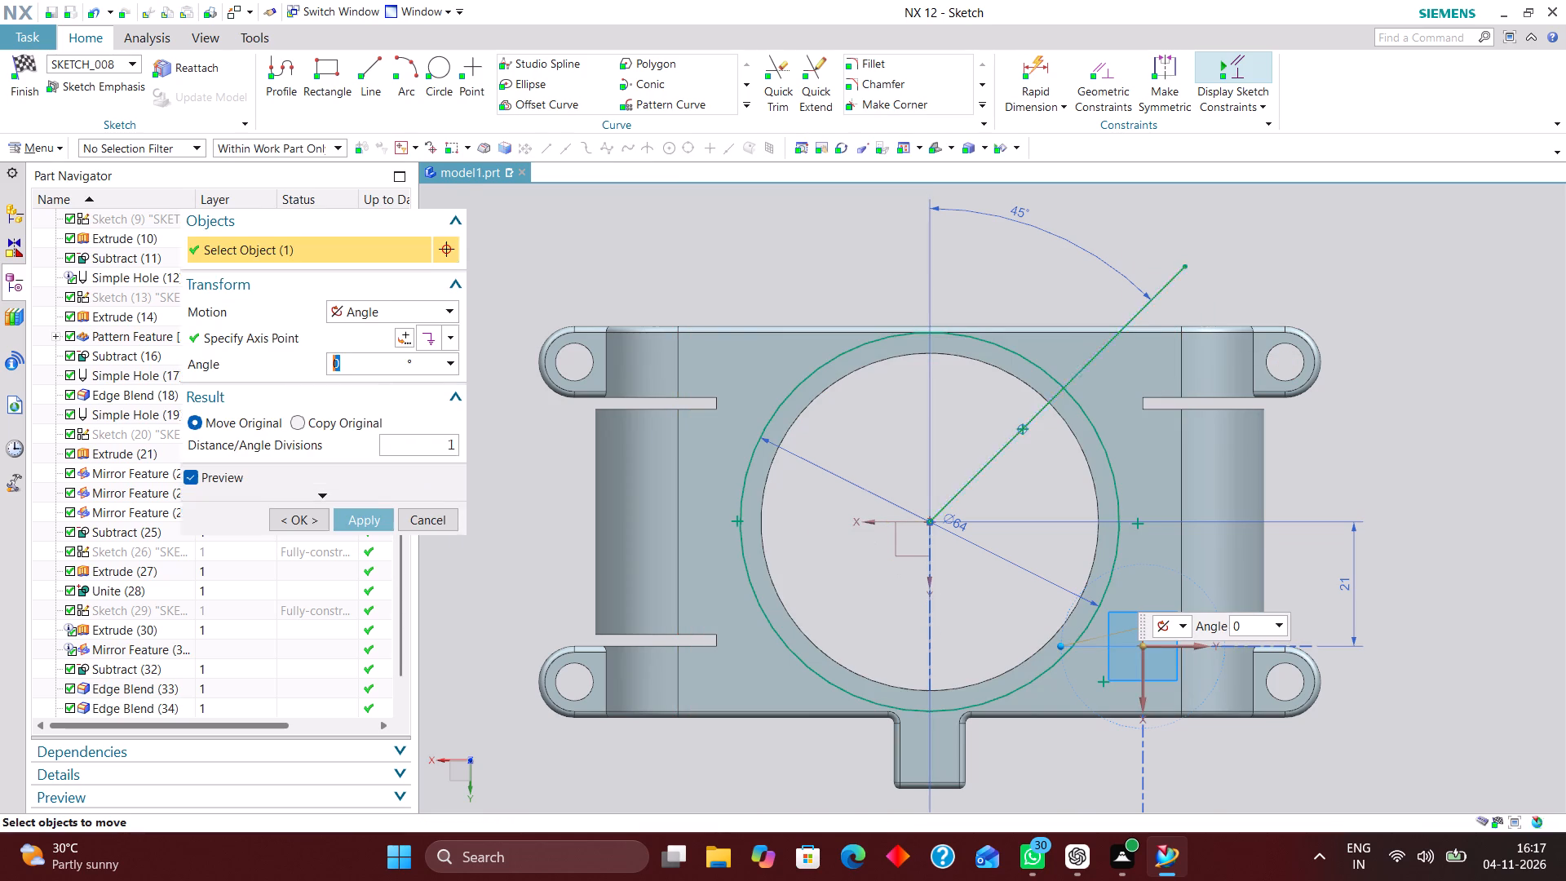
click(435, 511)
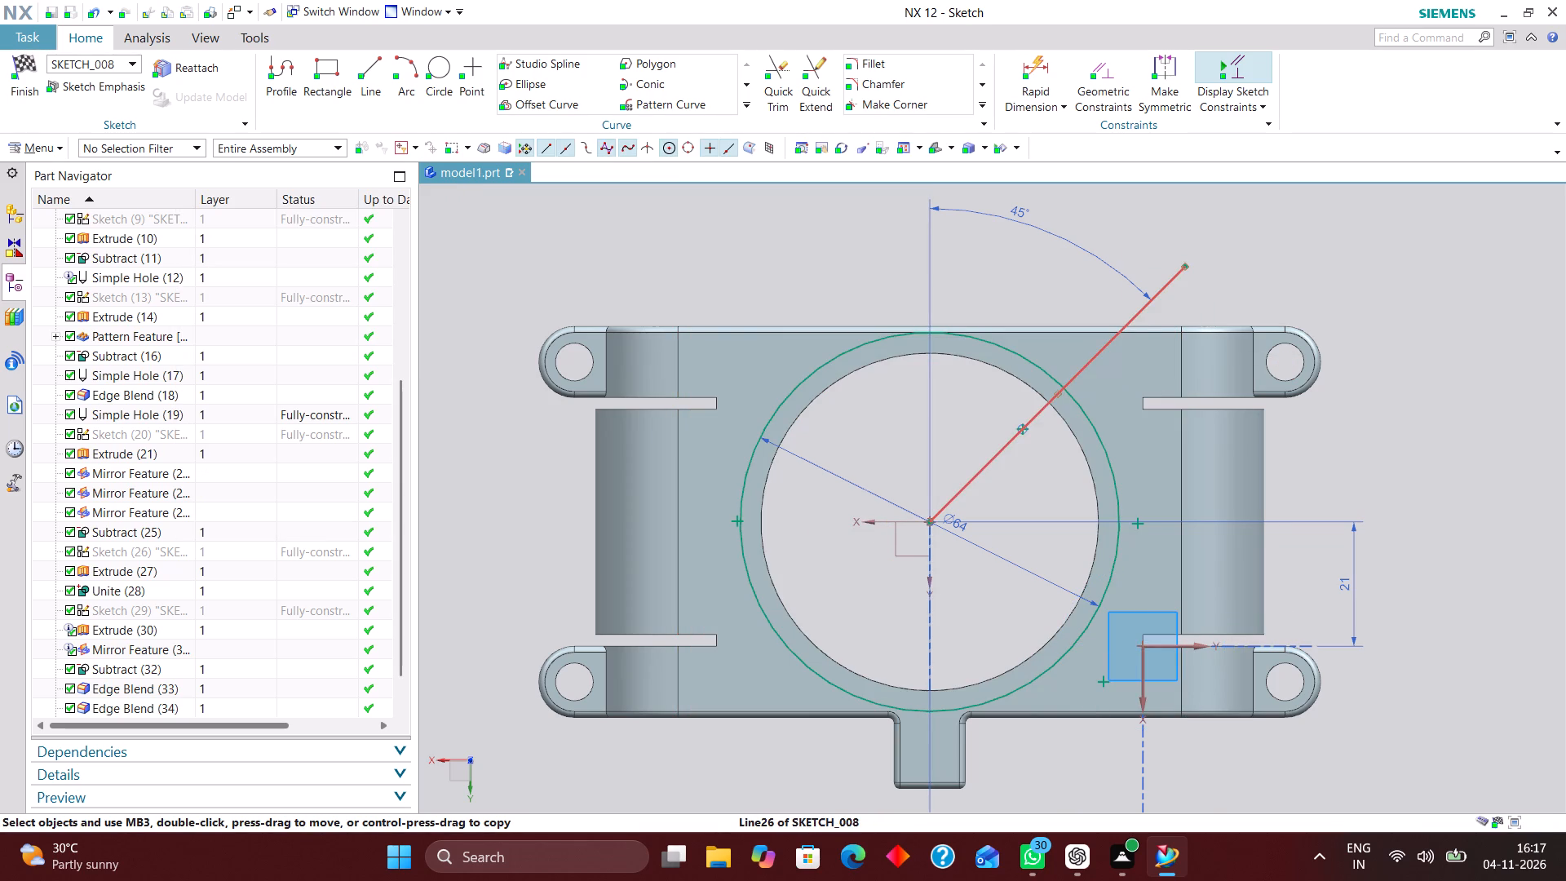
right_drag(1174, 276, 1303, 394)
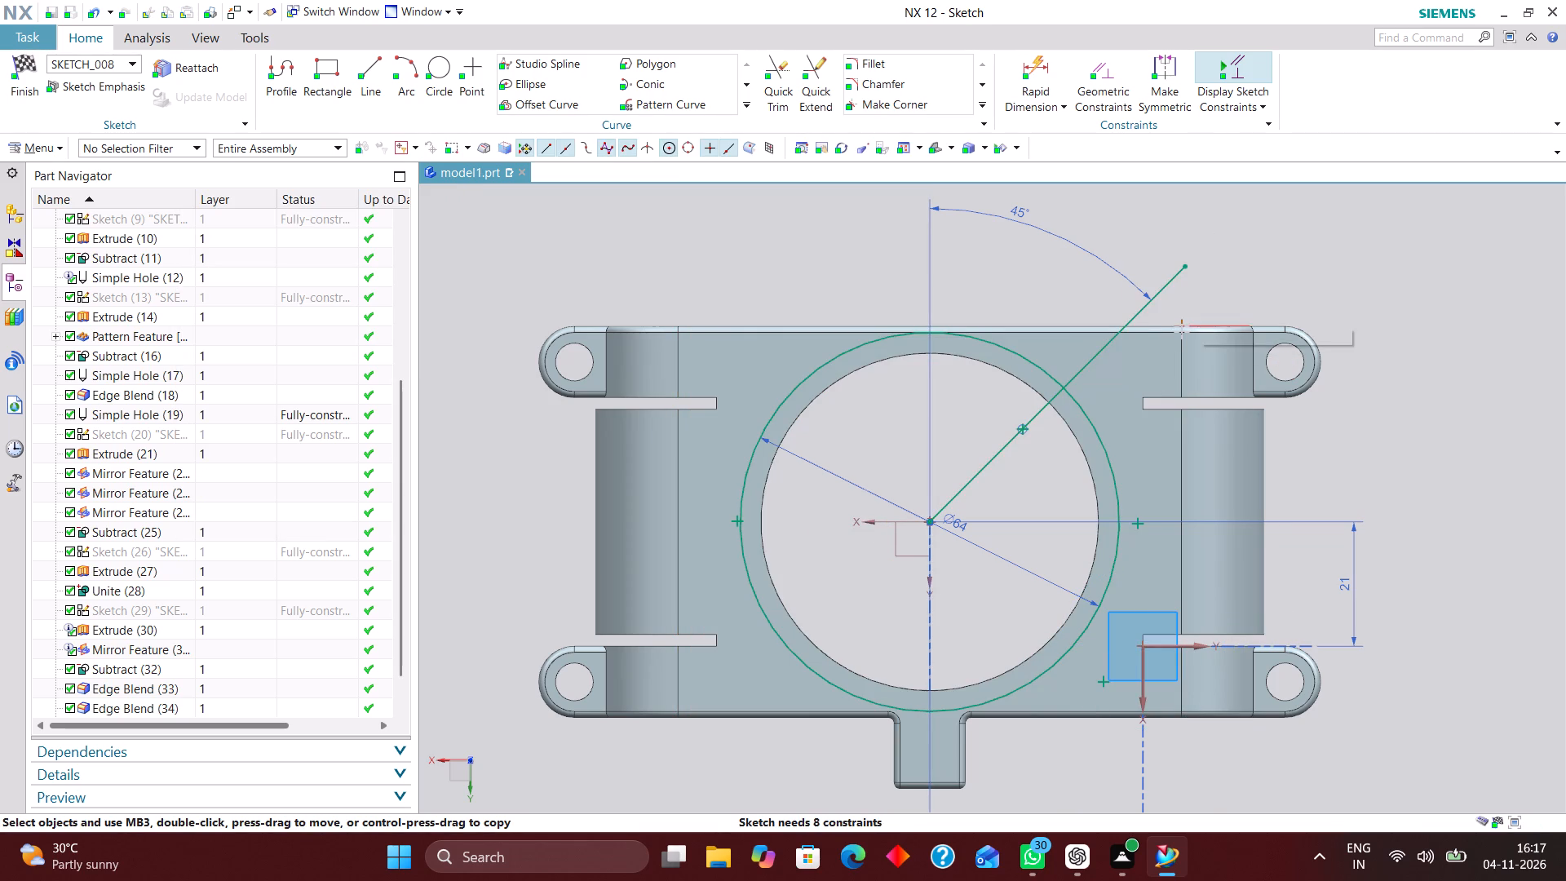
right_drag(1172, 277, 1232, 321)
Hide the bracket body and convert the 64 mm circle to a reference curve.
right_drag(1112, 560, 1139, 595)
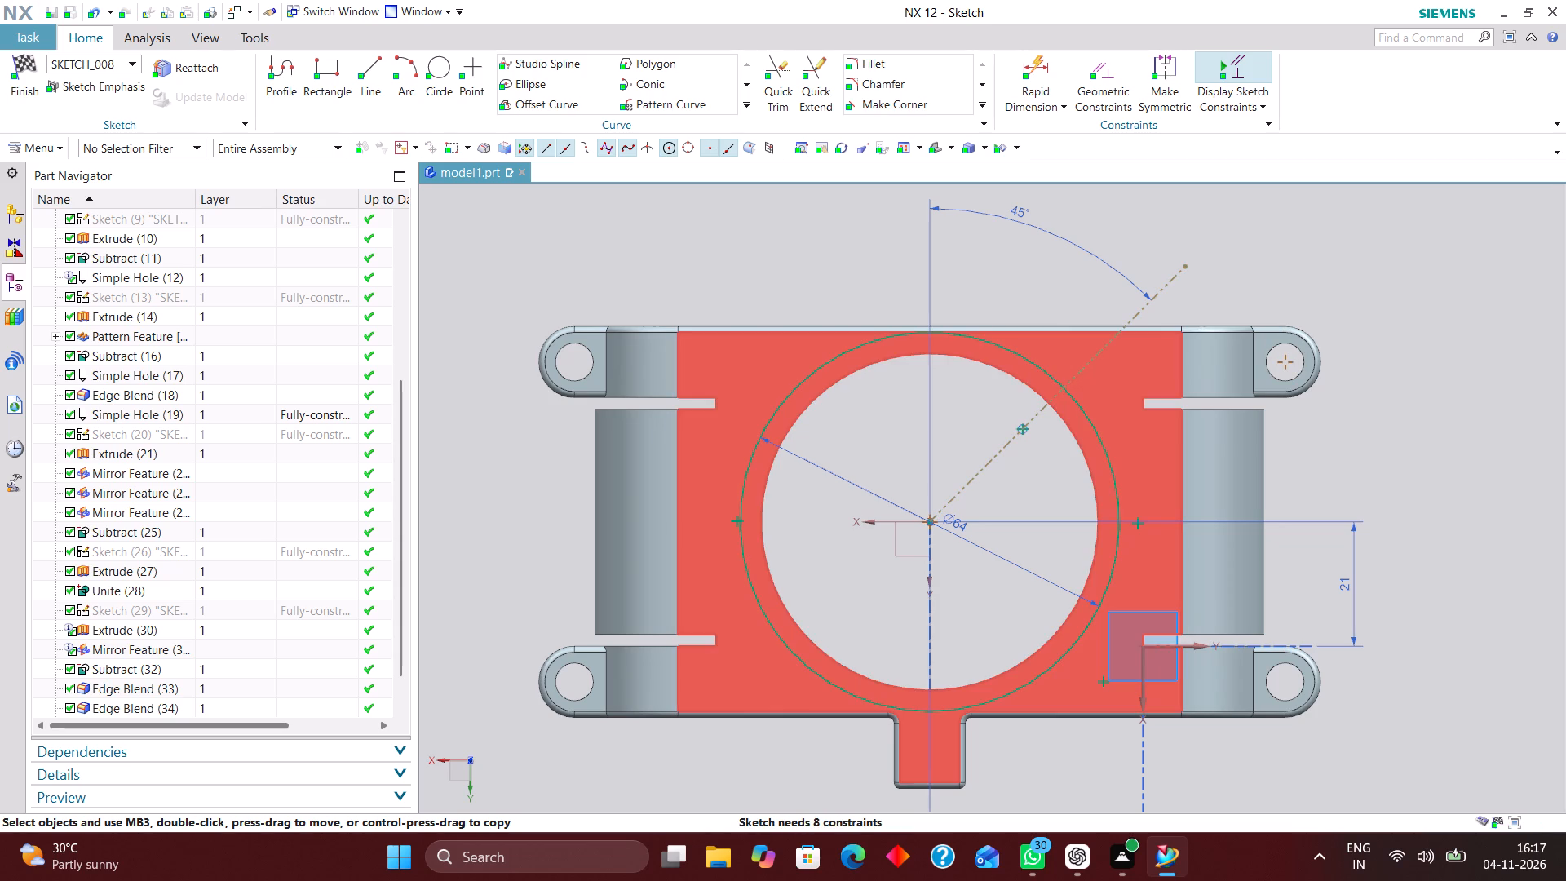
right_drag(1201, 412, 1207, 582)
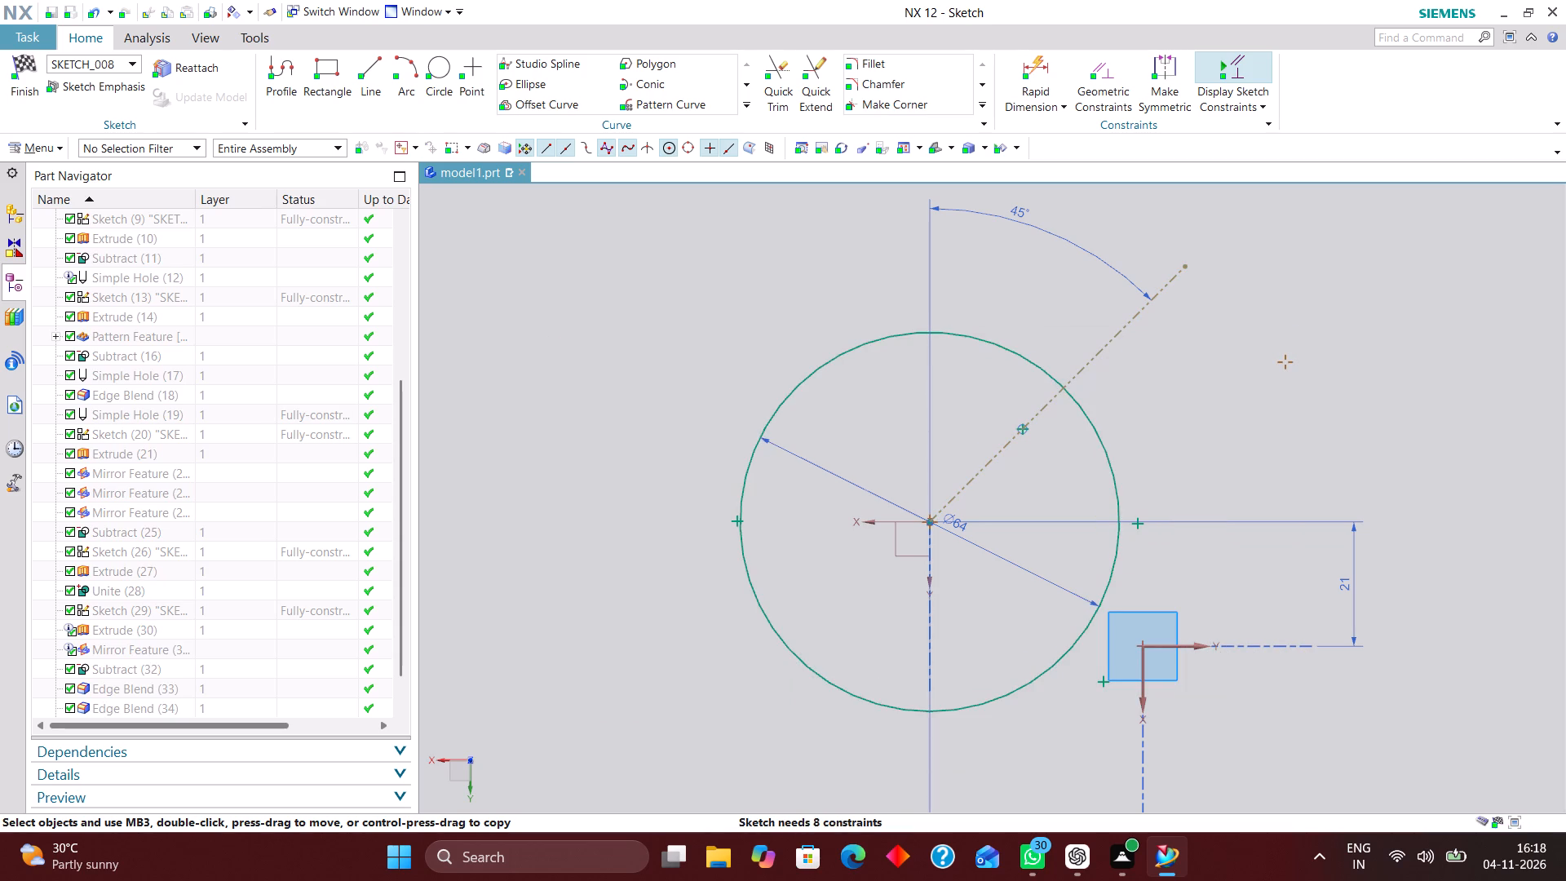
right_drag(1111, 549, 1159, 587)
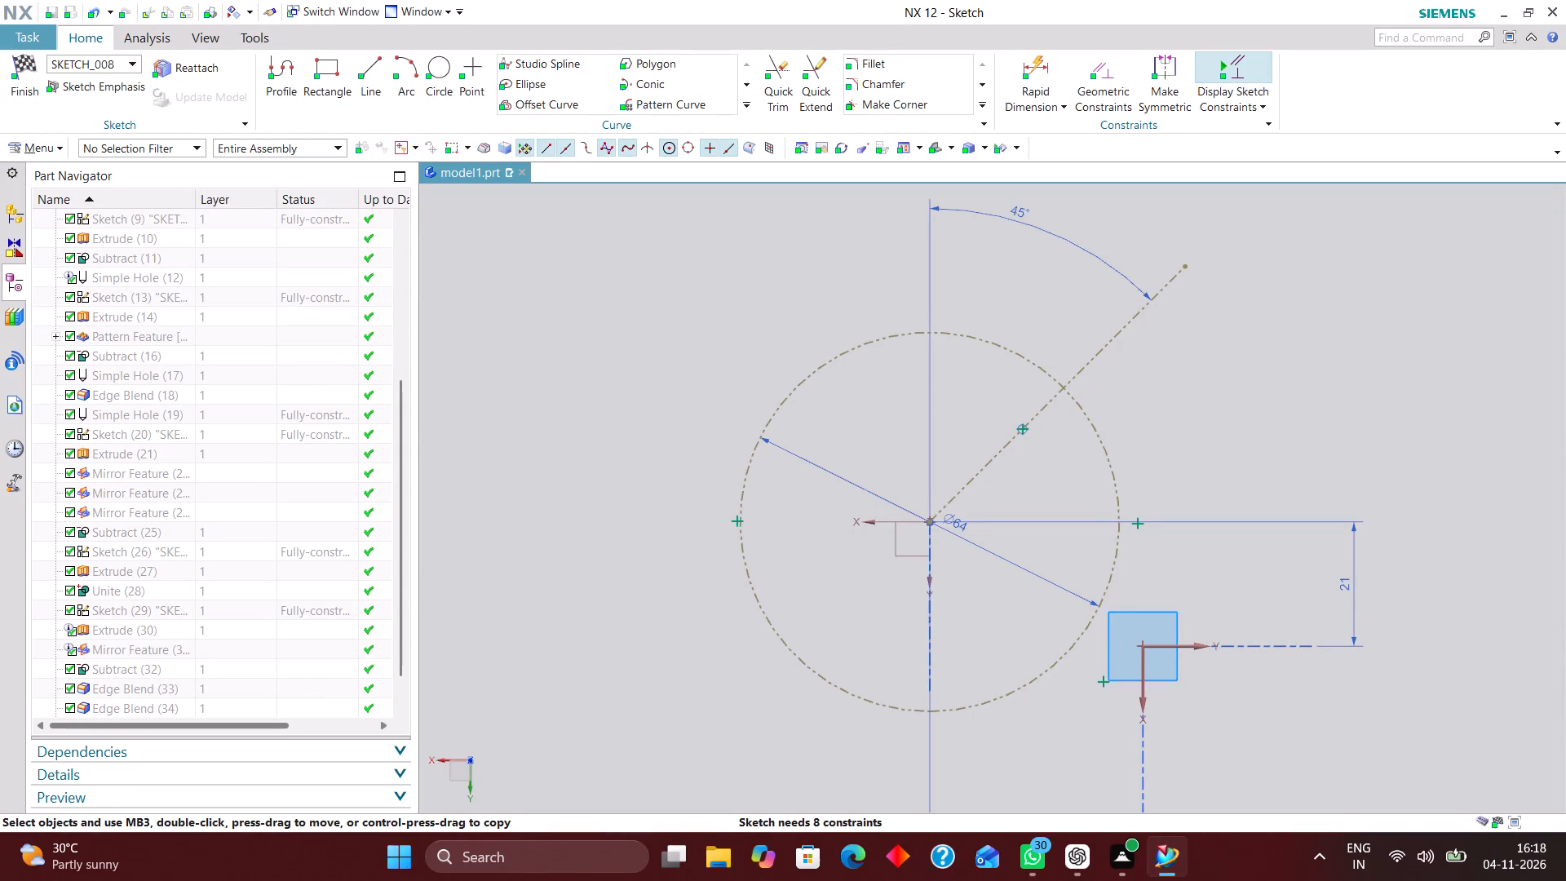
Constrain the hole point on the 45° line, on the side away from the block, to lie on the 64 mm circle.
click(1099, 75)
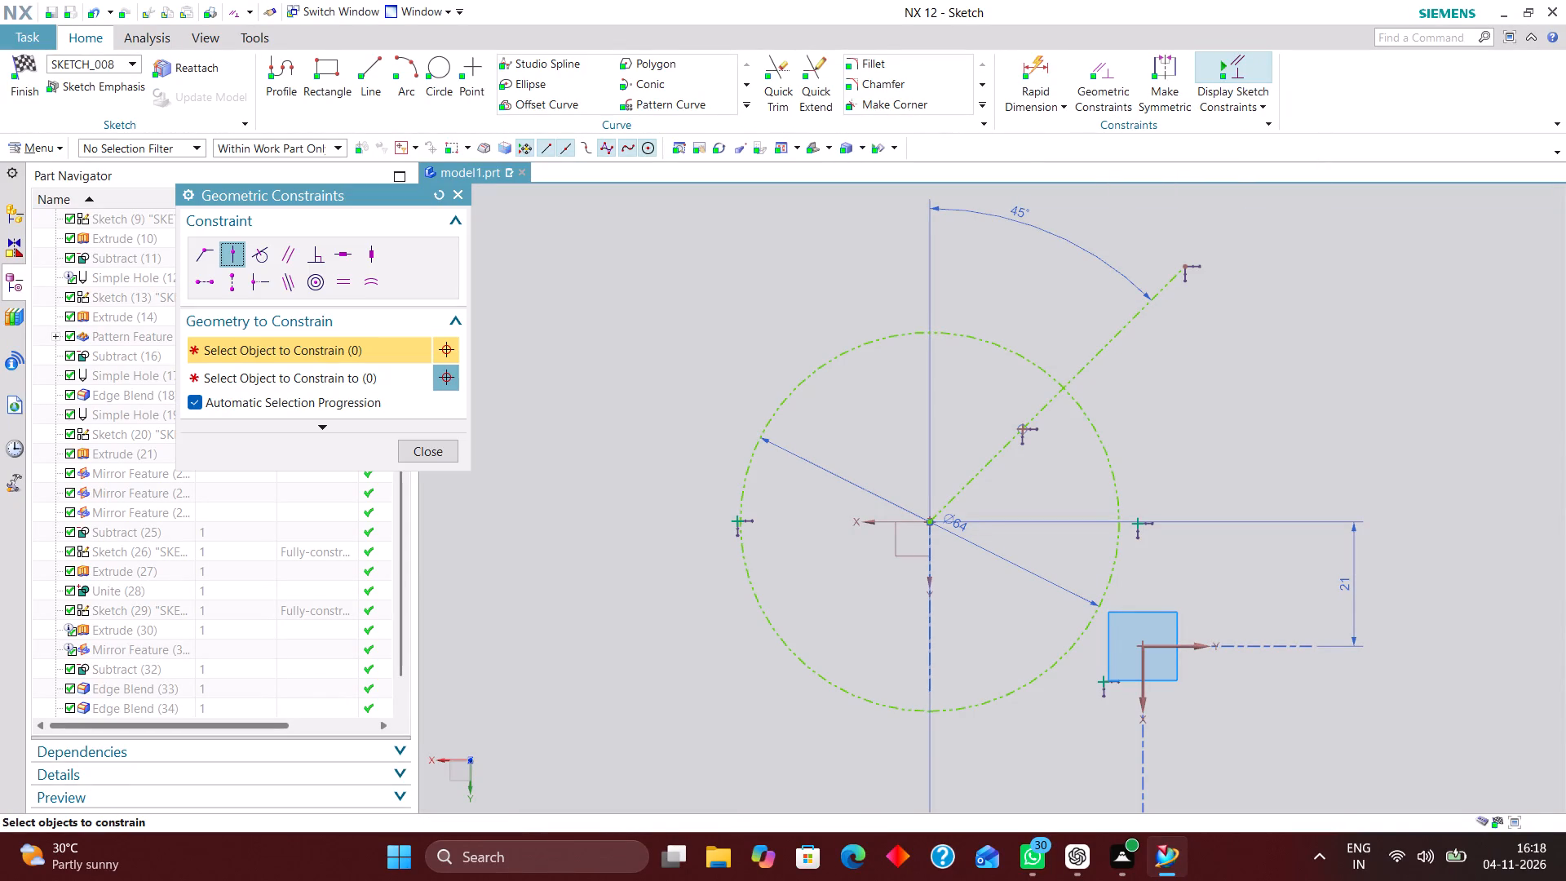
click(1020, 427)
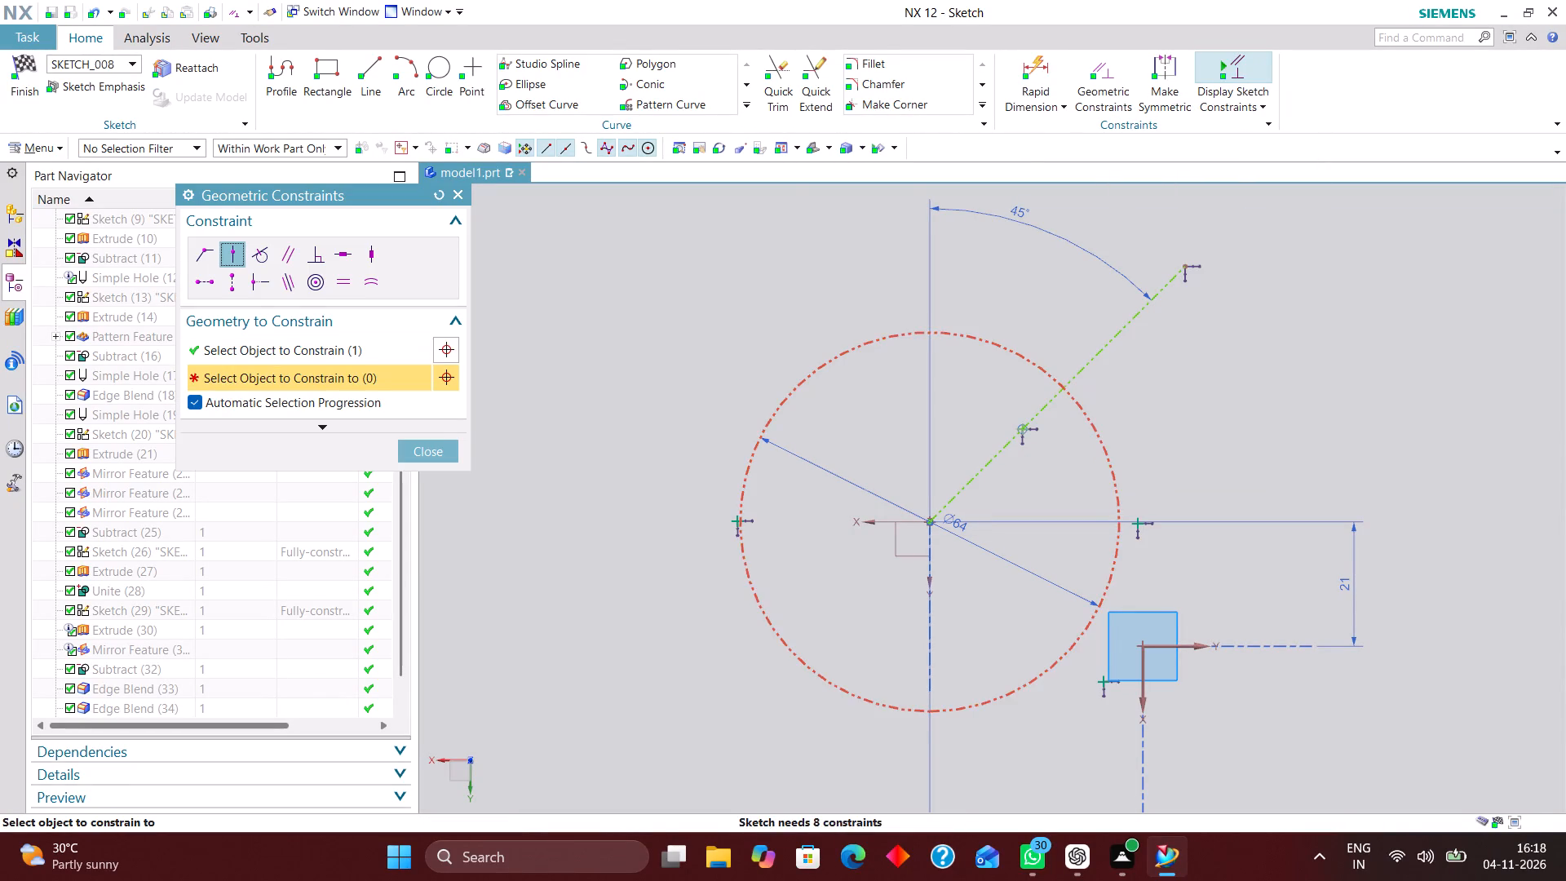
click(1090, 414)
scroll(1205, 459, down, 1)
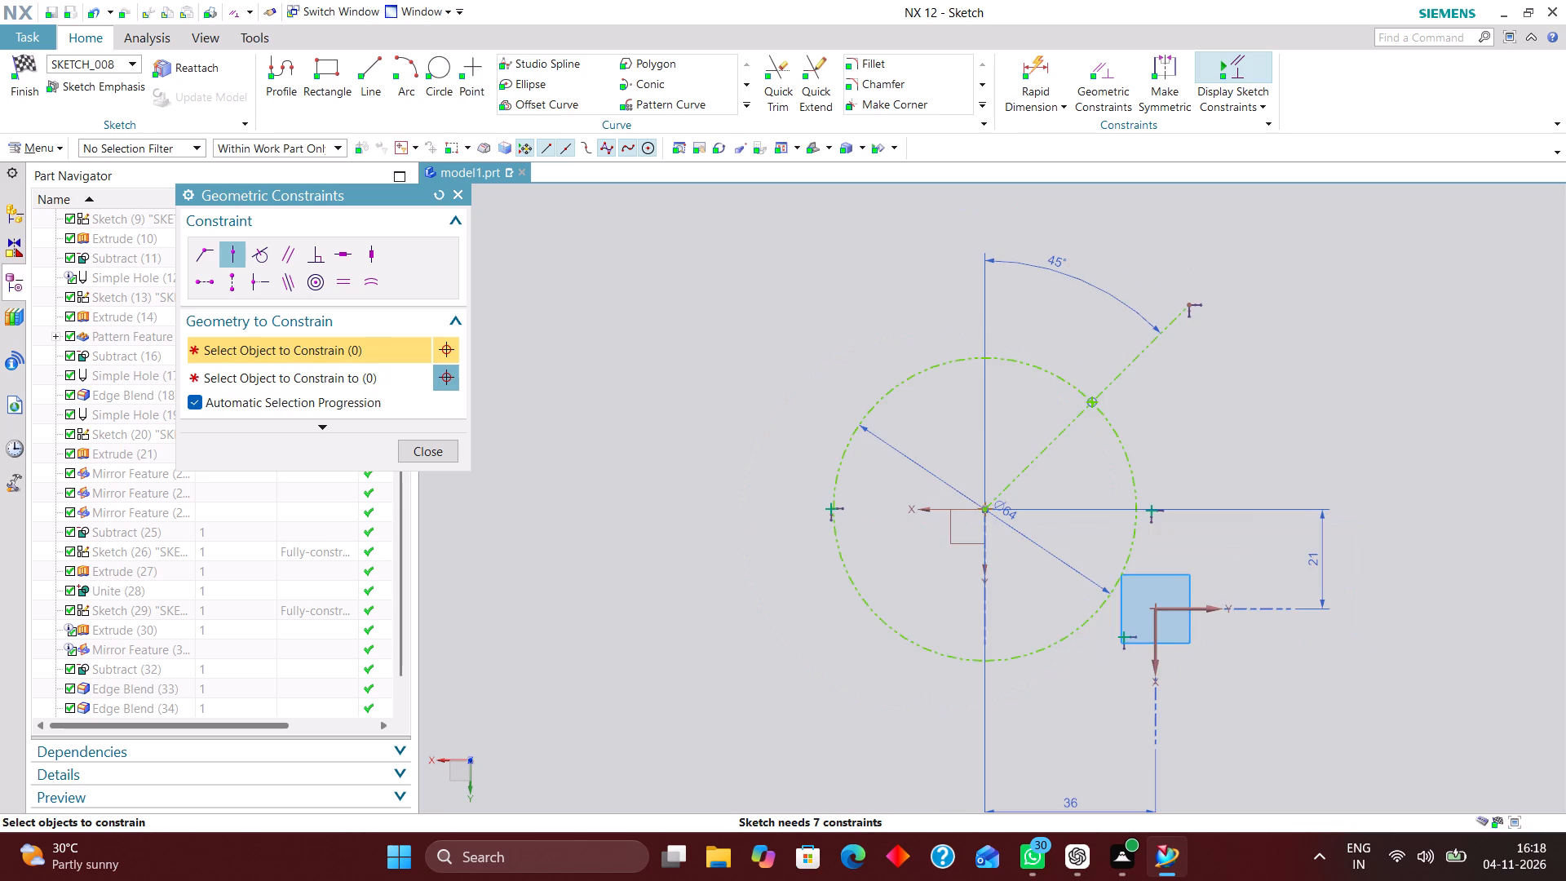
Constrain the hole point on the X-arrow side of the bore to both the extended 45° line and the 64 mm circle using point-on-curve constraints.
click(831, 507)
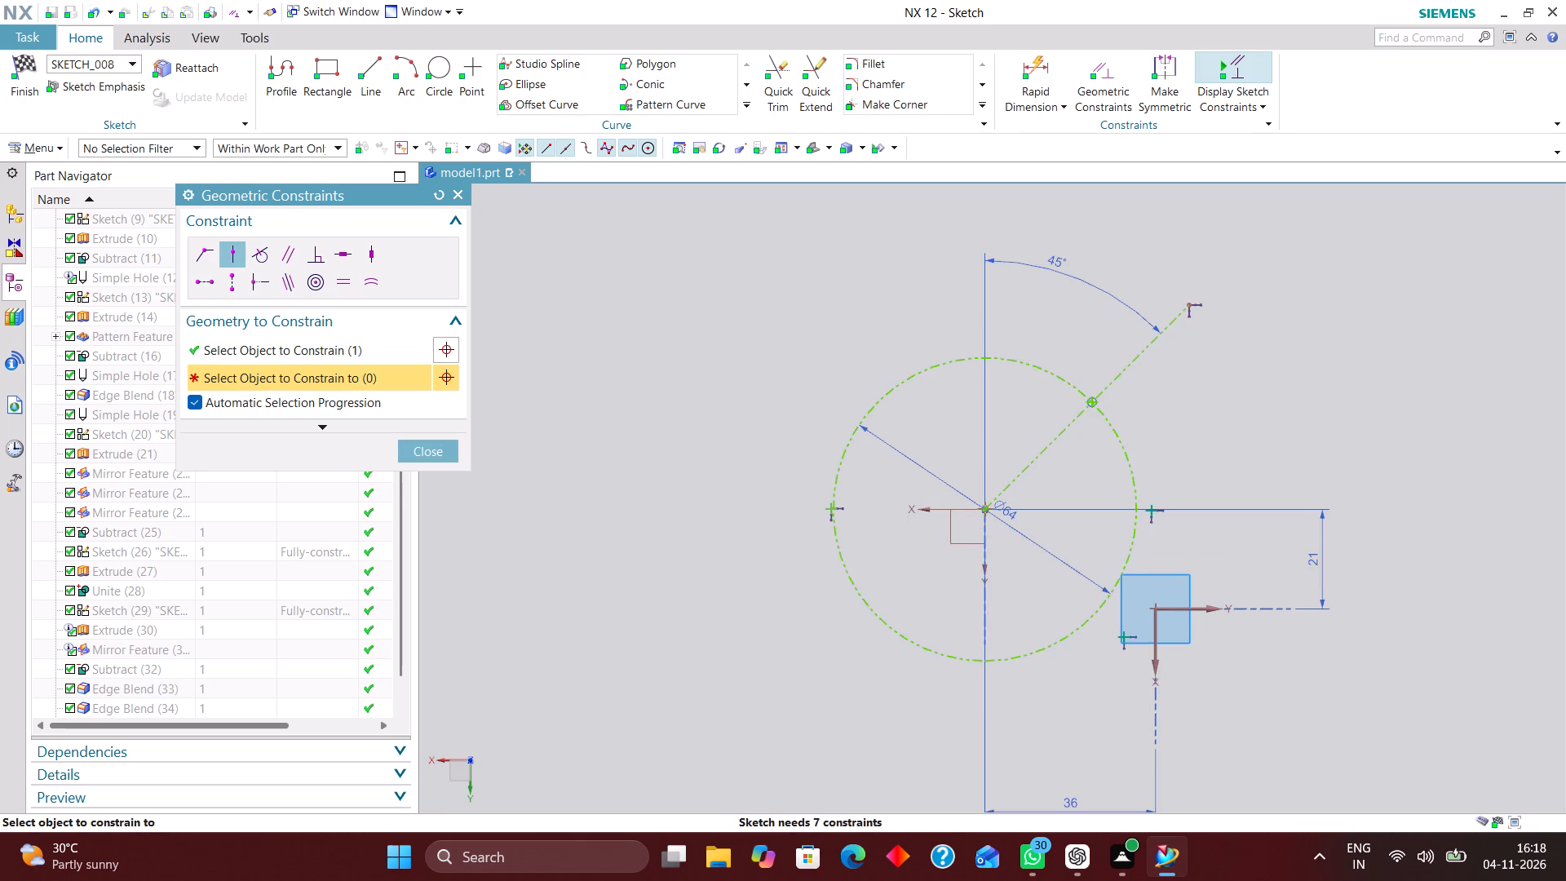
click(1116, 378)
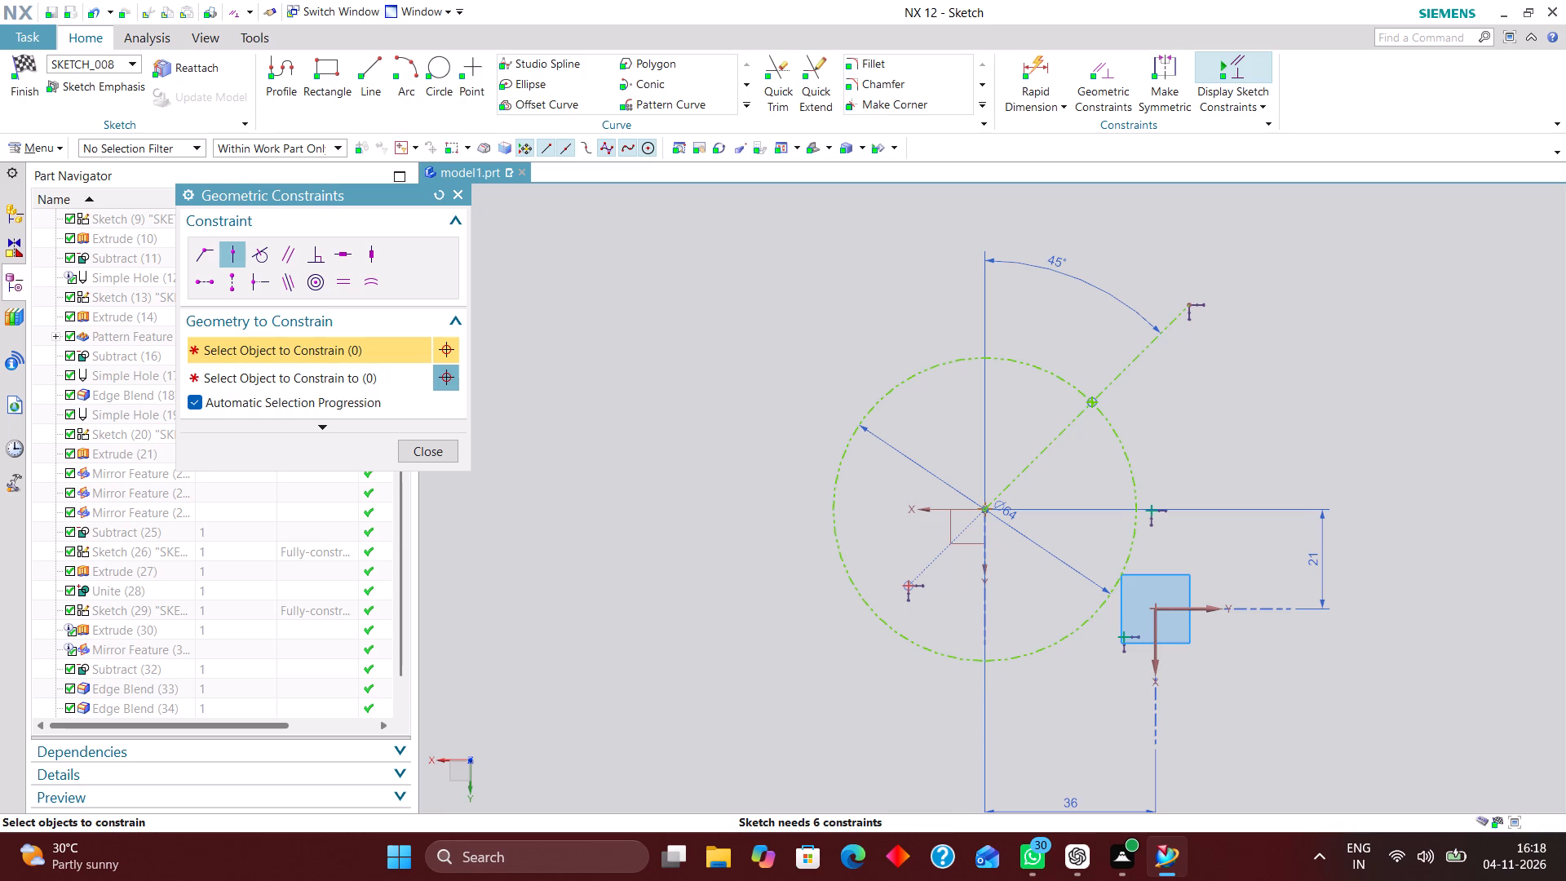
click(909, 583)
click(885, 616)
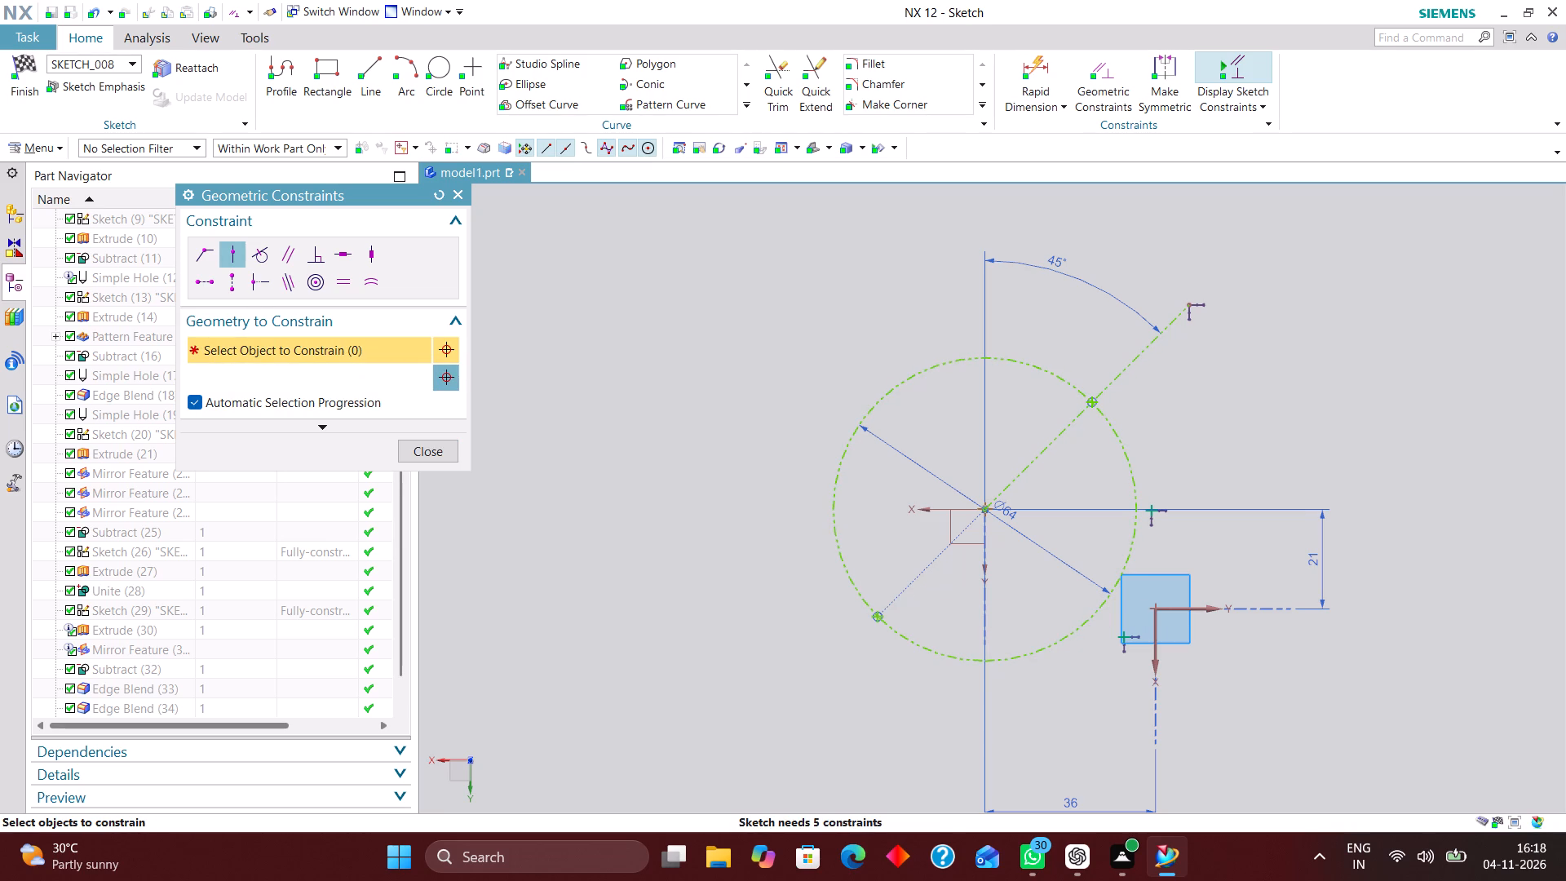
Make the hole point beside the sketch origin symmetric to the point on the 45° line about the bore-centre X axis.
click(1168, 64)
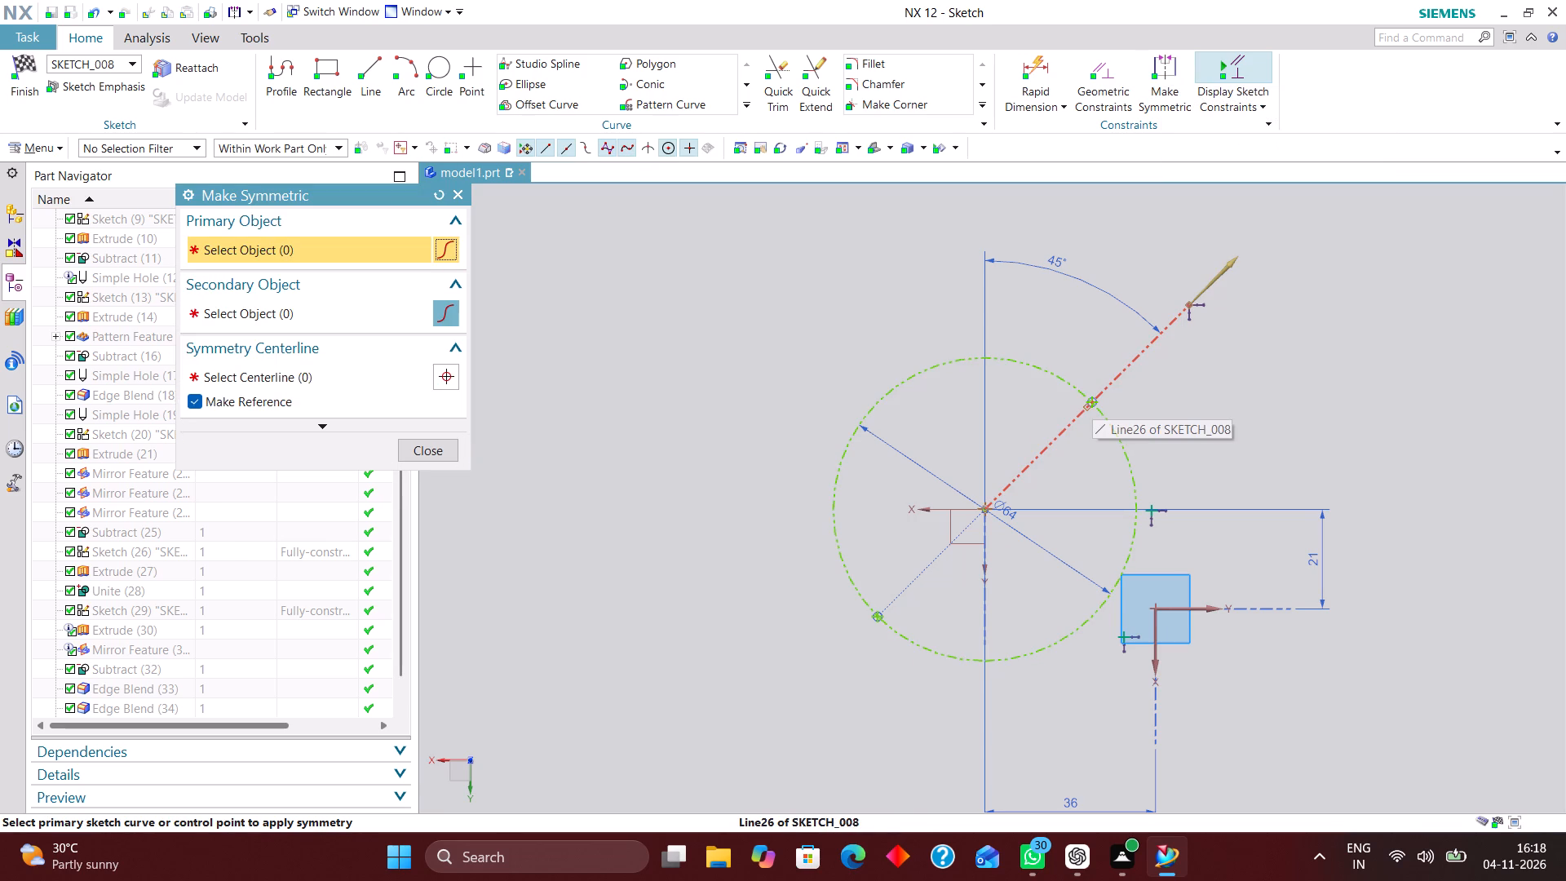
scroll(1086, 407, up, 13)
click(1149, 354)
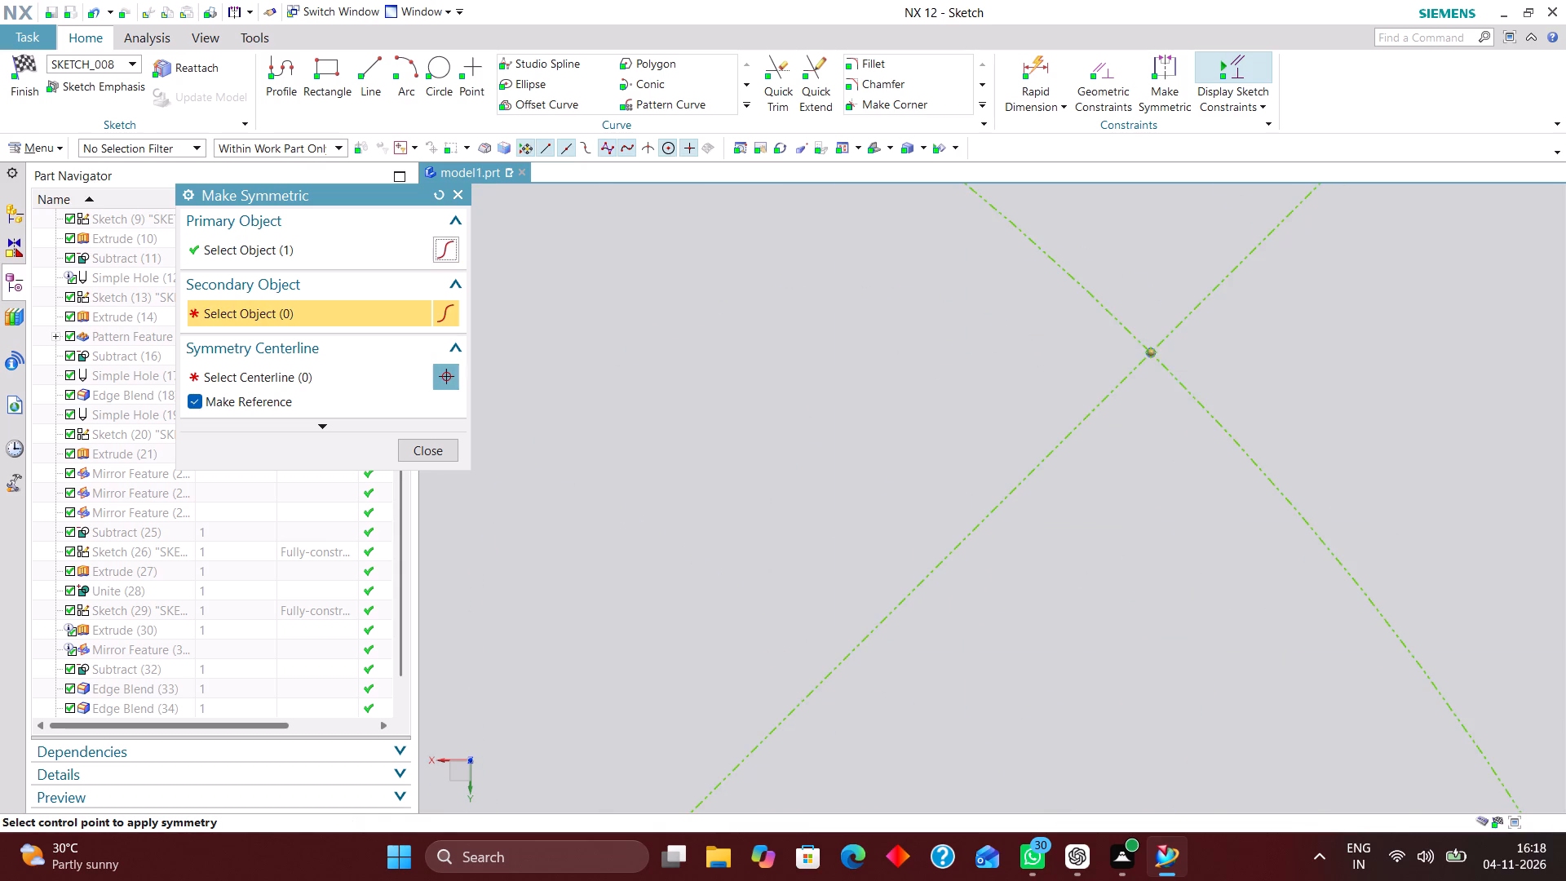
scroll(1096, 304, down, 14)
scroll(1084, 495, up, 4)
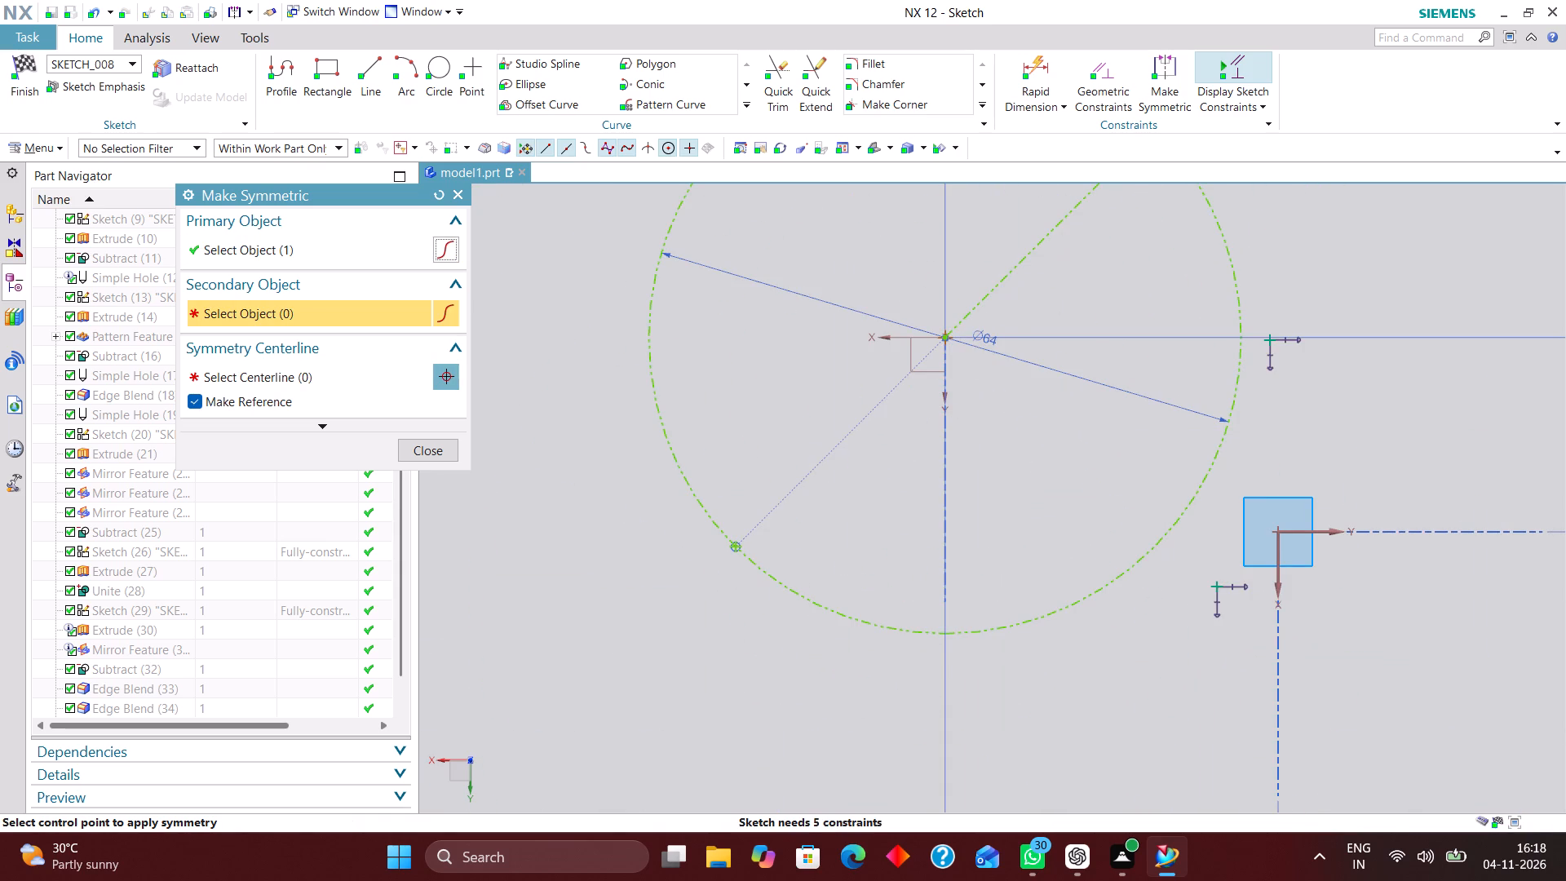
click(901, 334)
click(1219, 586)
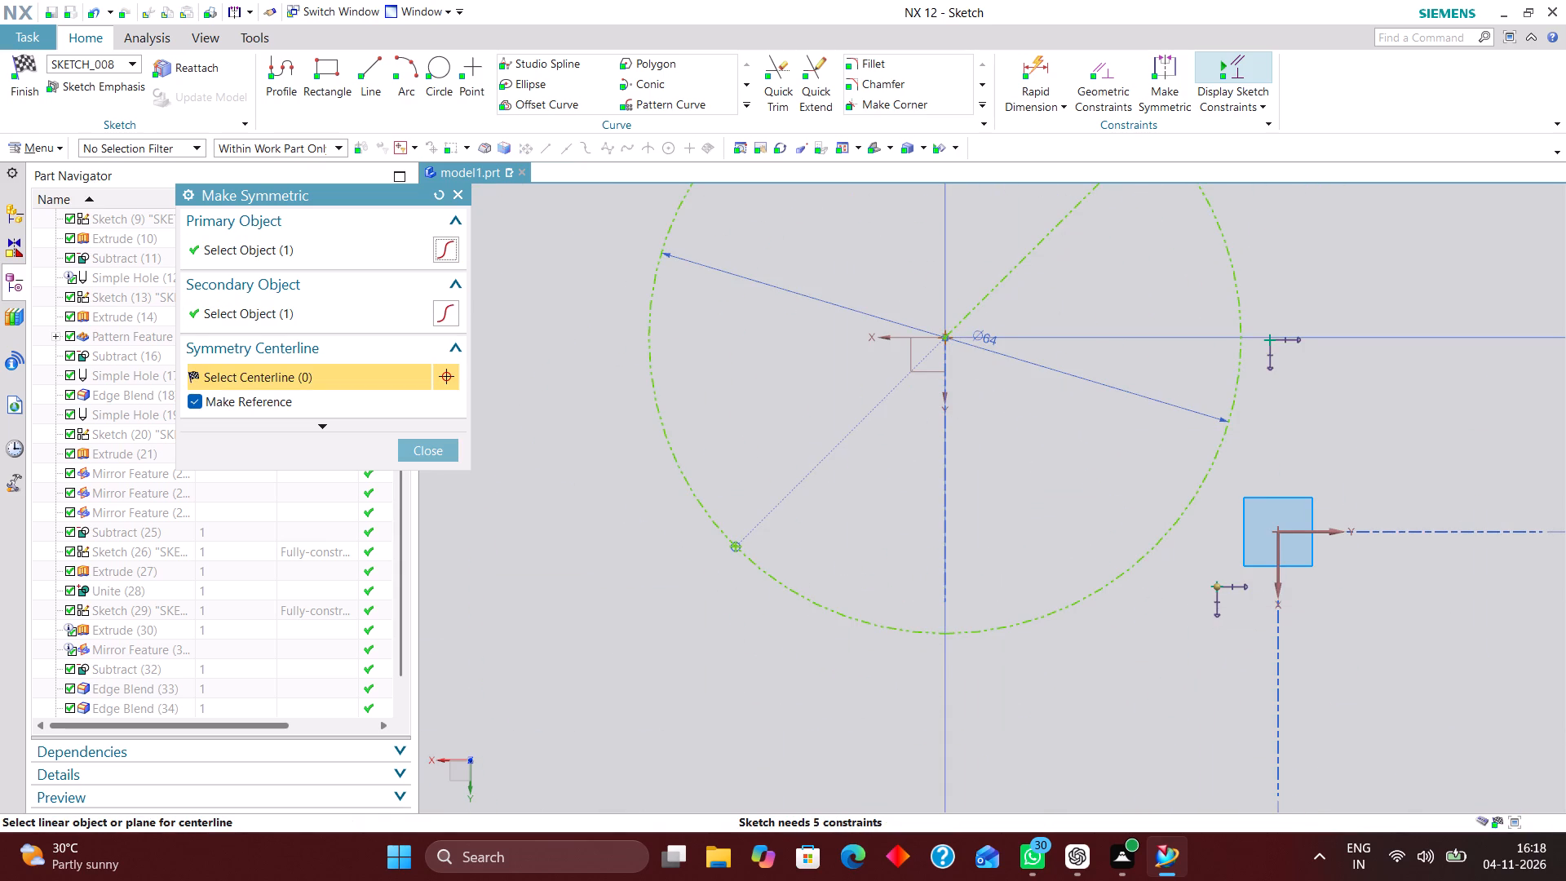
click(896, 338)
scroll(910, 499, down, 1)
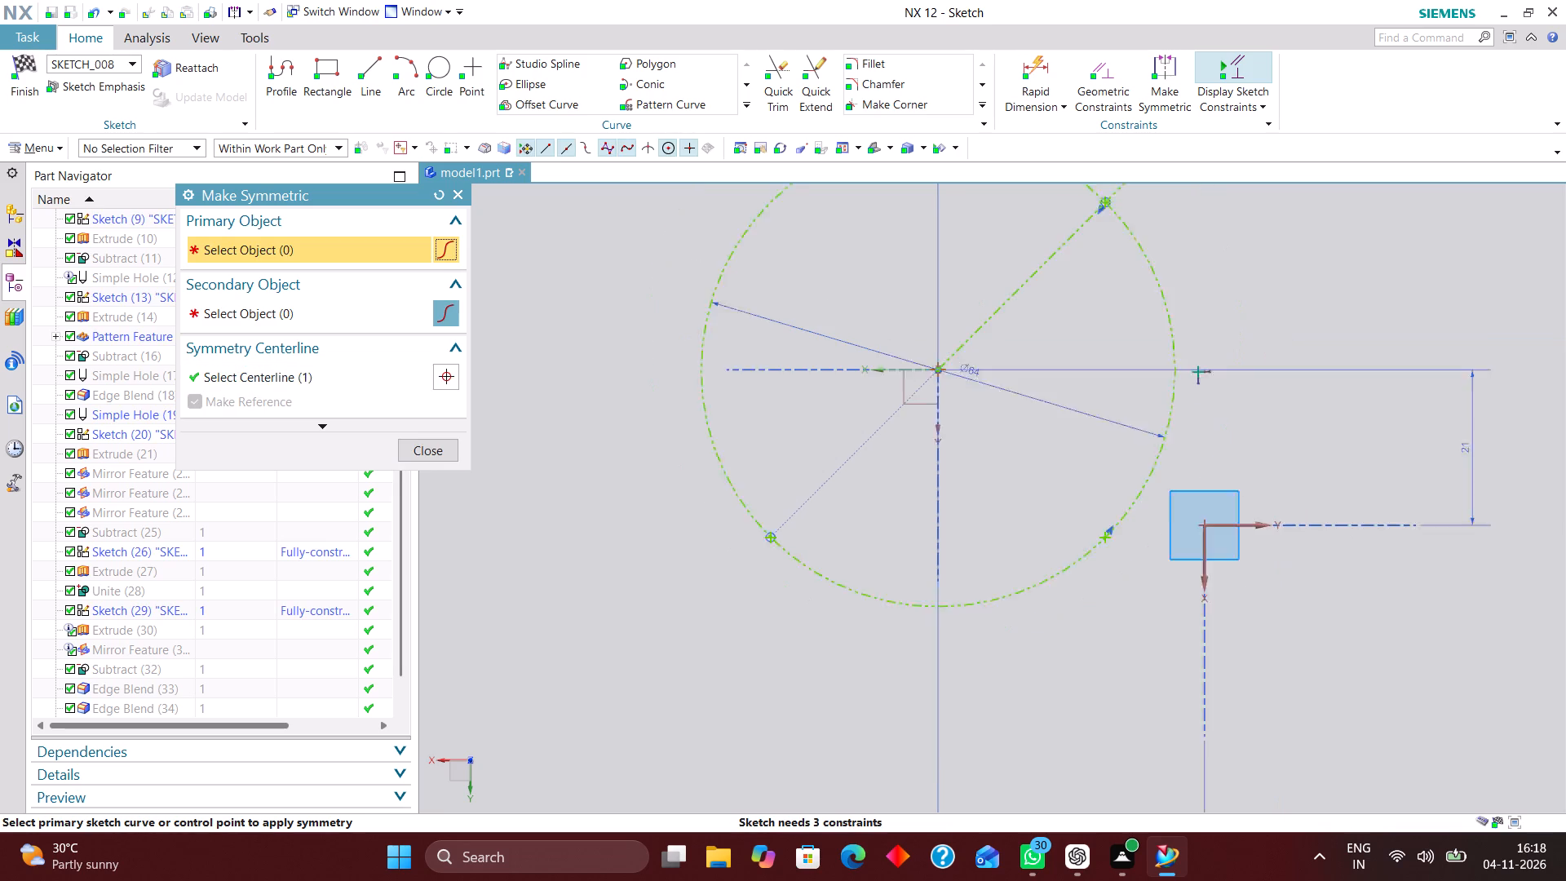
scroll(910, 499, down, 1)
scroll(808, 365, up, 1)
scroll(862, 520, down, 1)
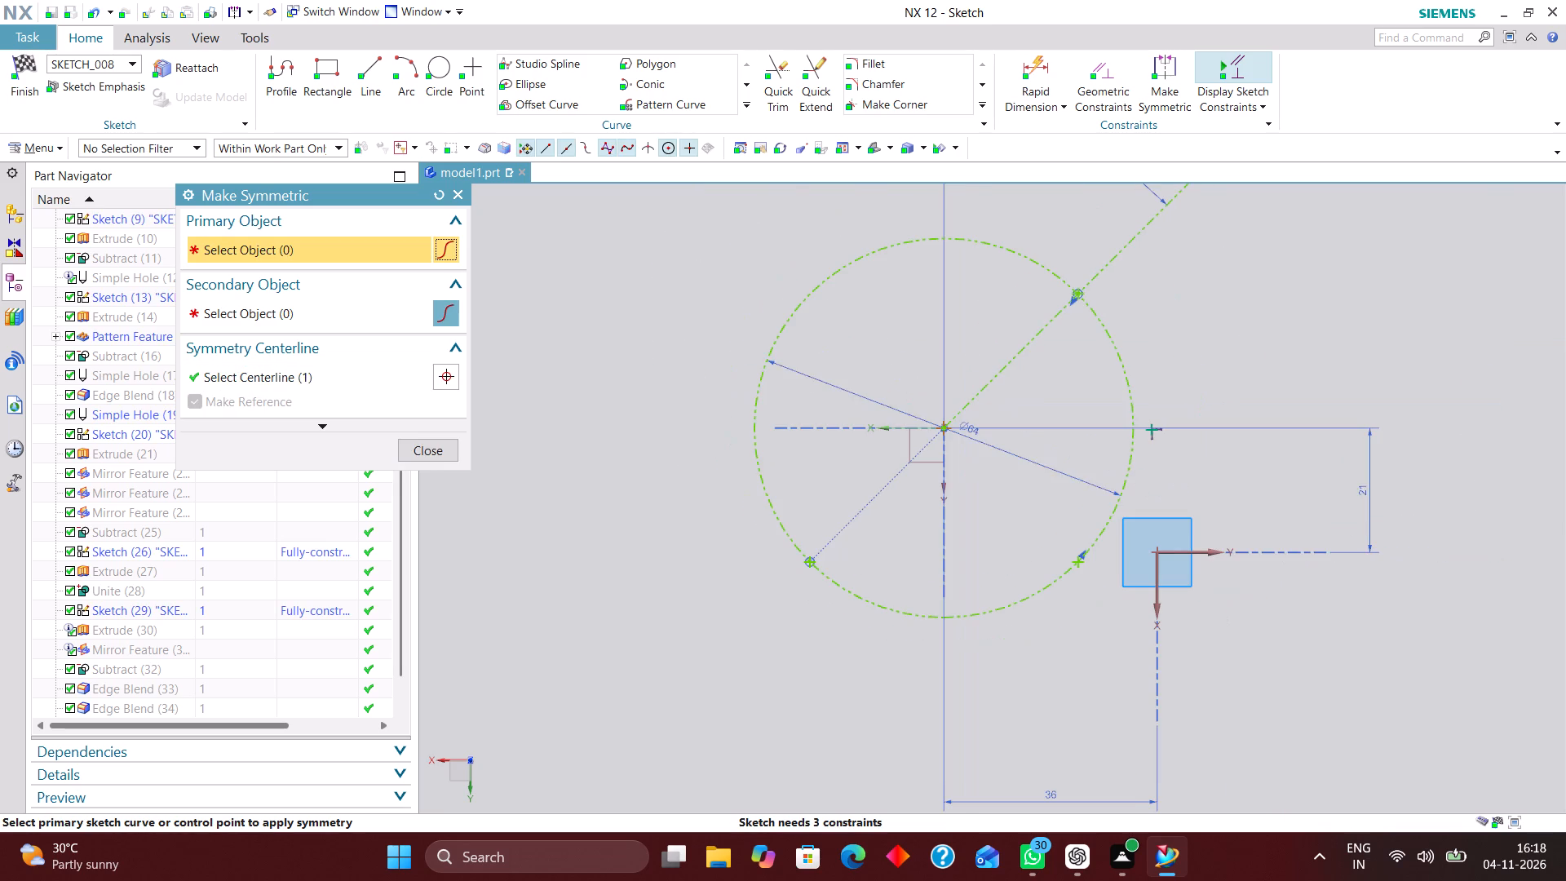
scroll(847, 387, up, 1)
scroll(869, 456, down, 2)
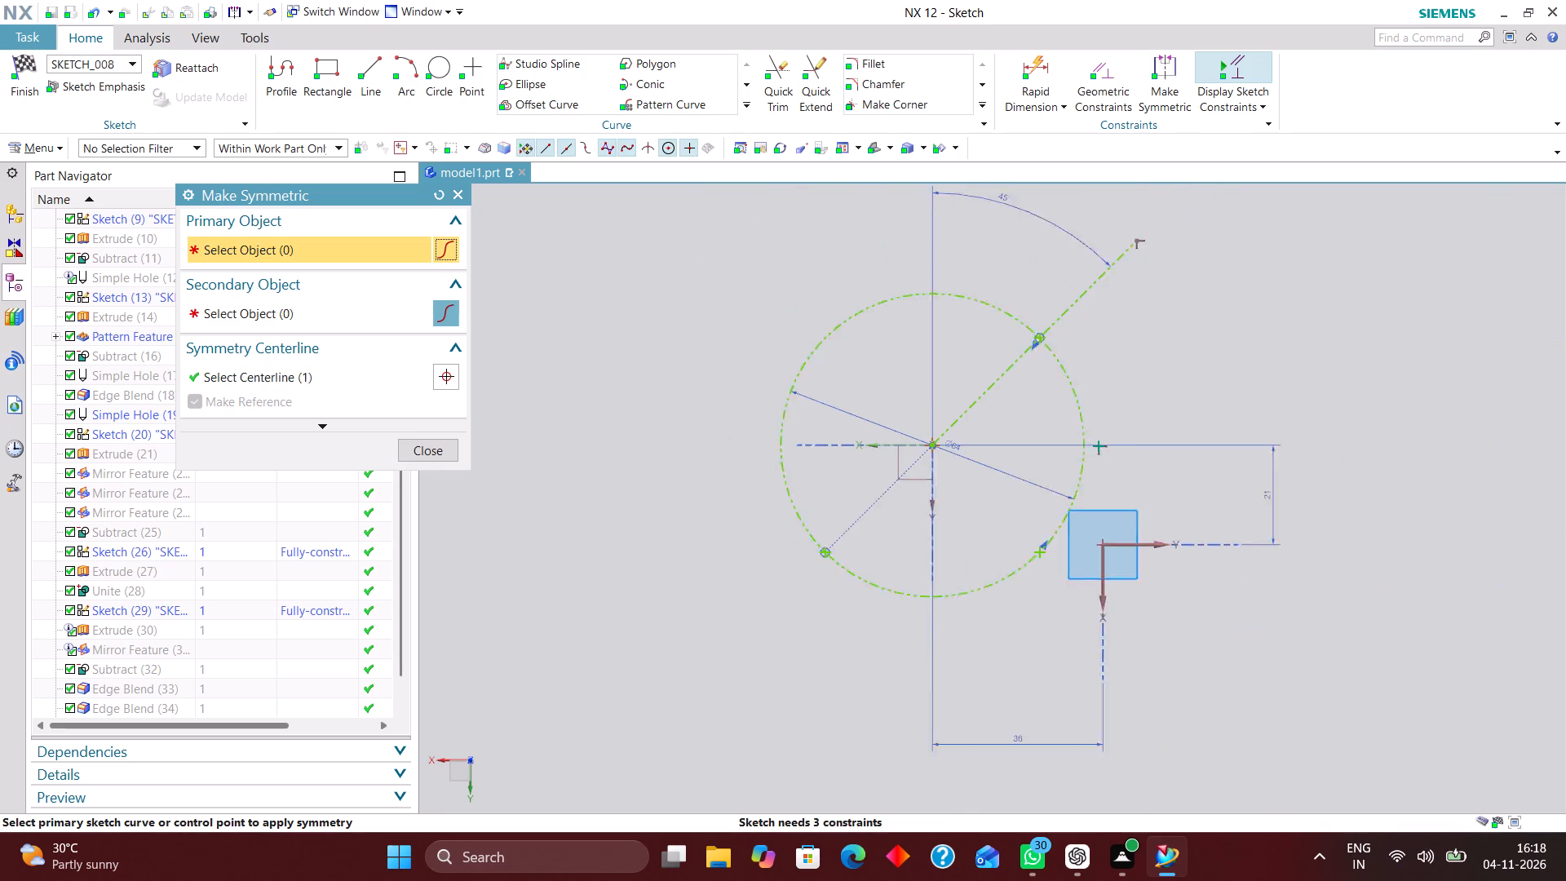
scroll(869, 460, down, 1)
scroll(886, 465, up, 2)
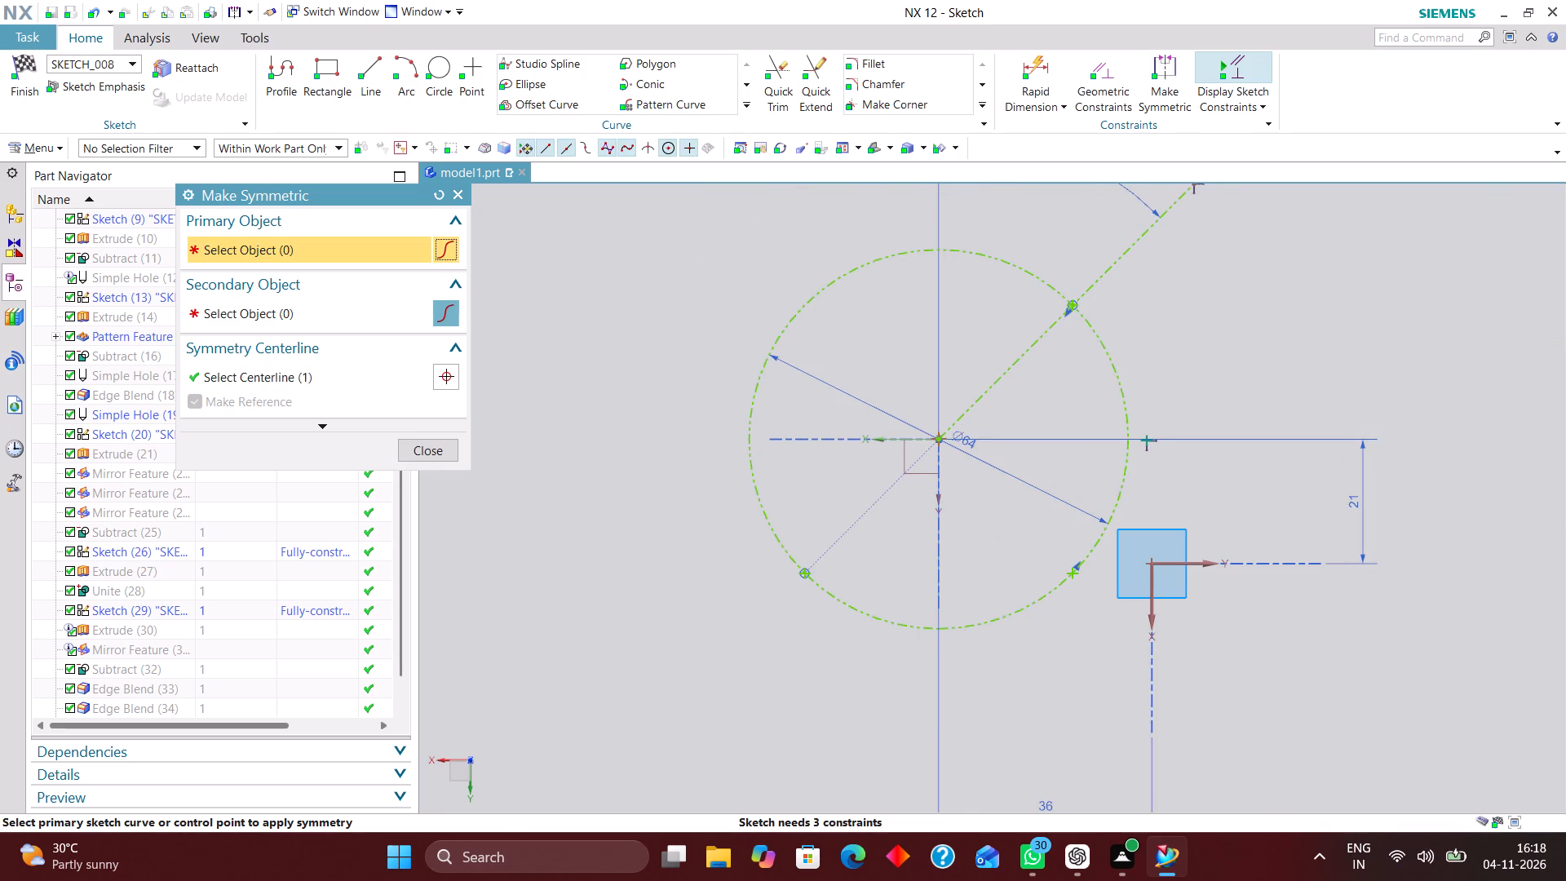
click(440, 450)
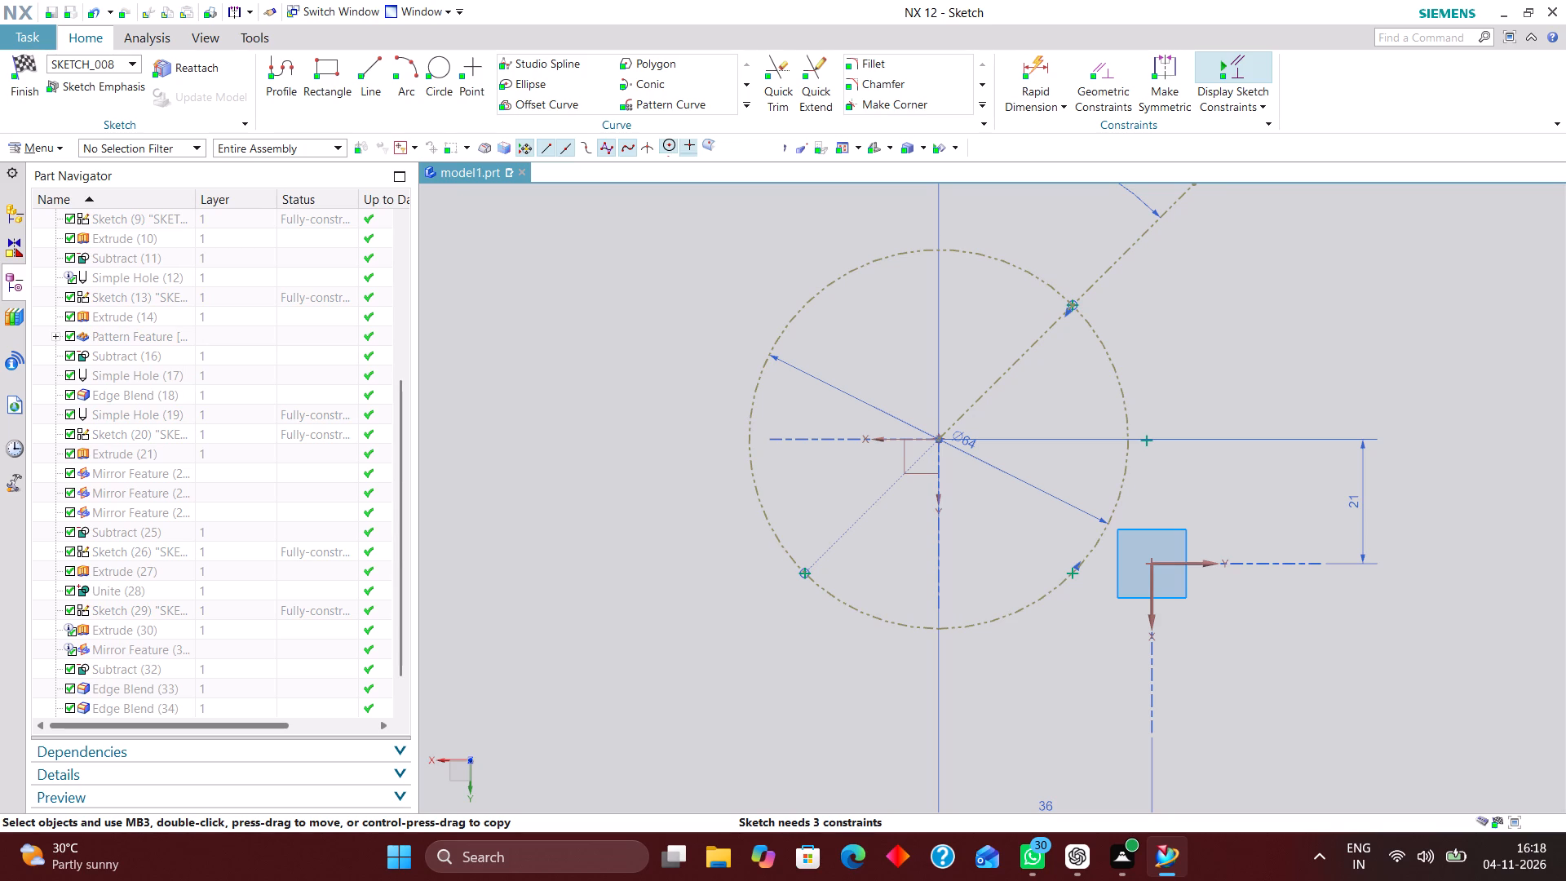
Move the remaining hole point into the circle's empty quadrant and make it symmetric to the diagonal line's opposite point about the bore-centre X axis.
drag(1147, 439, 825, 349)
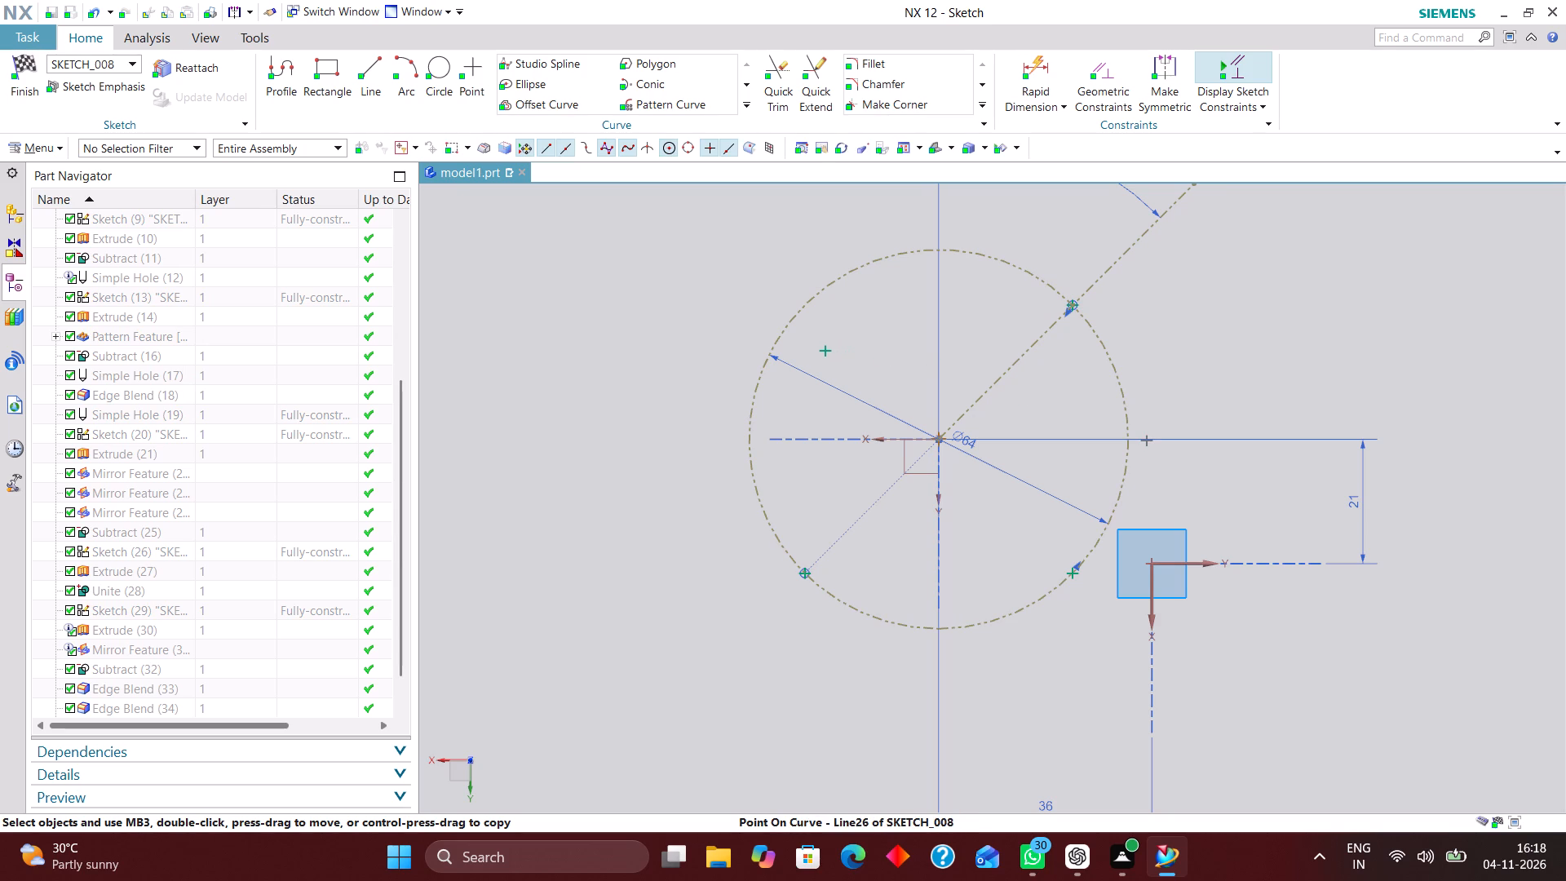
drag(825, 349, 824, 355)
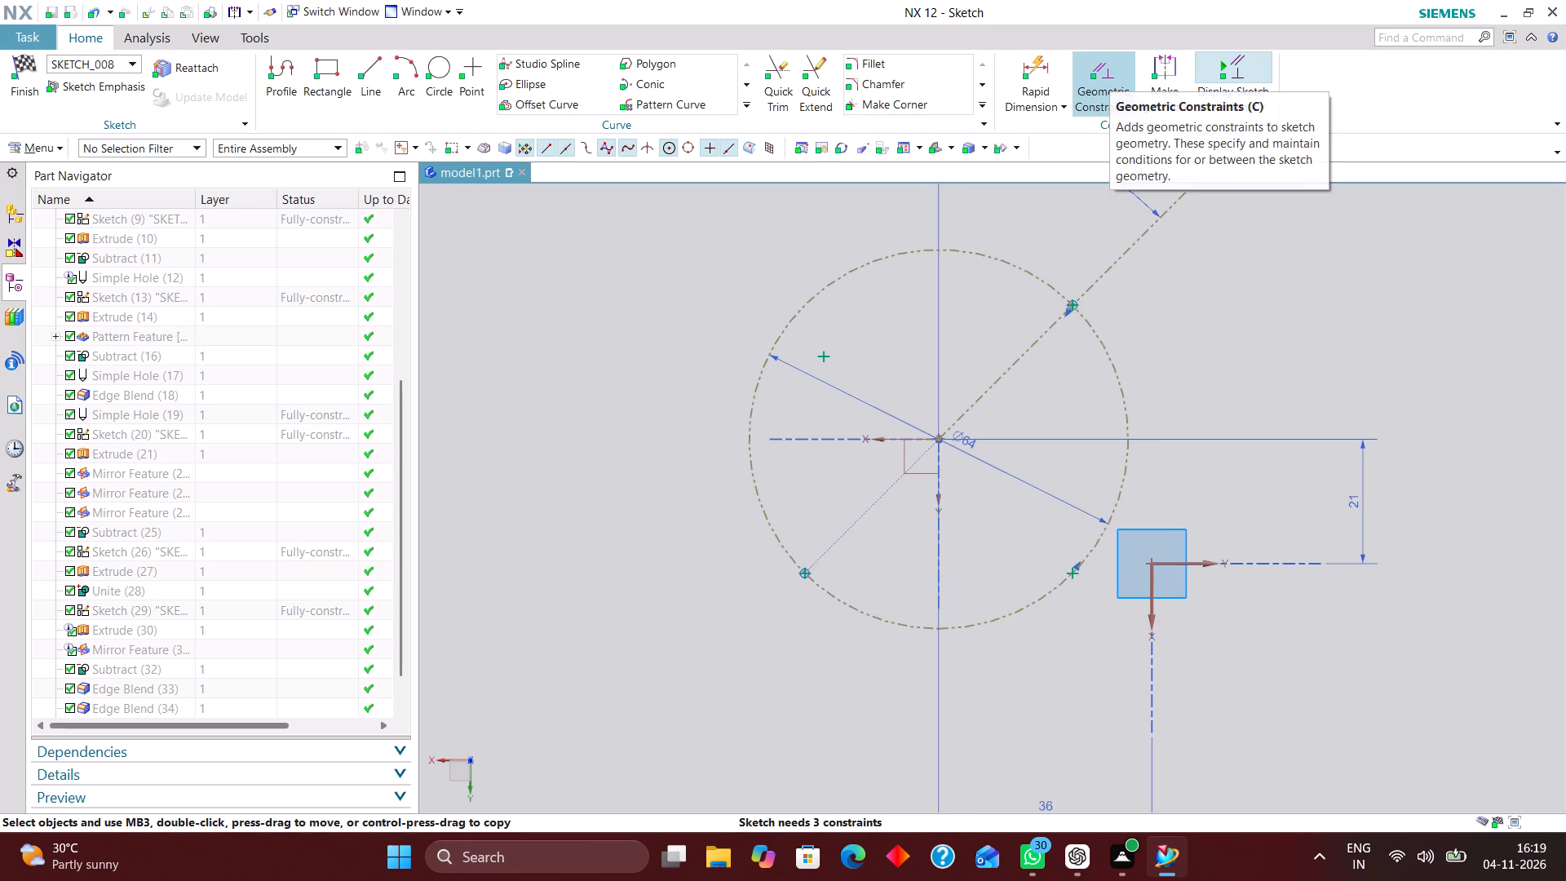
click(1161, 73)
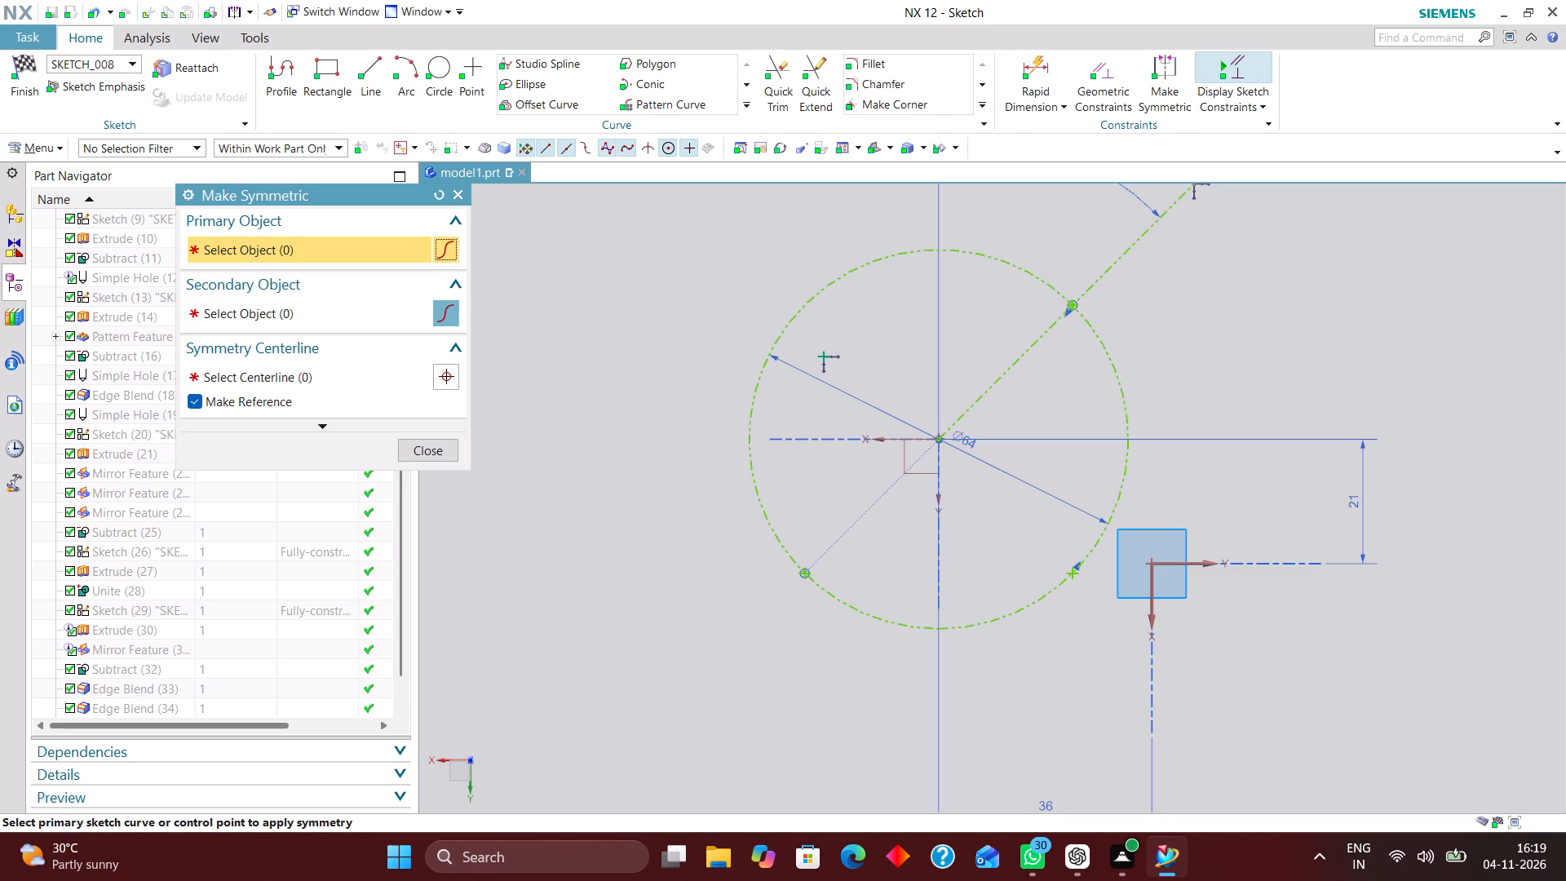
click(803, 574)
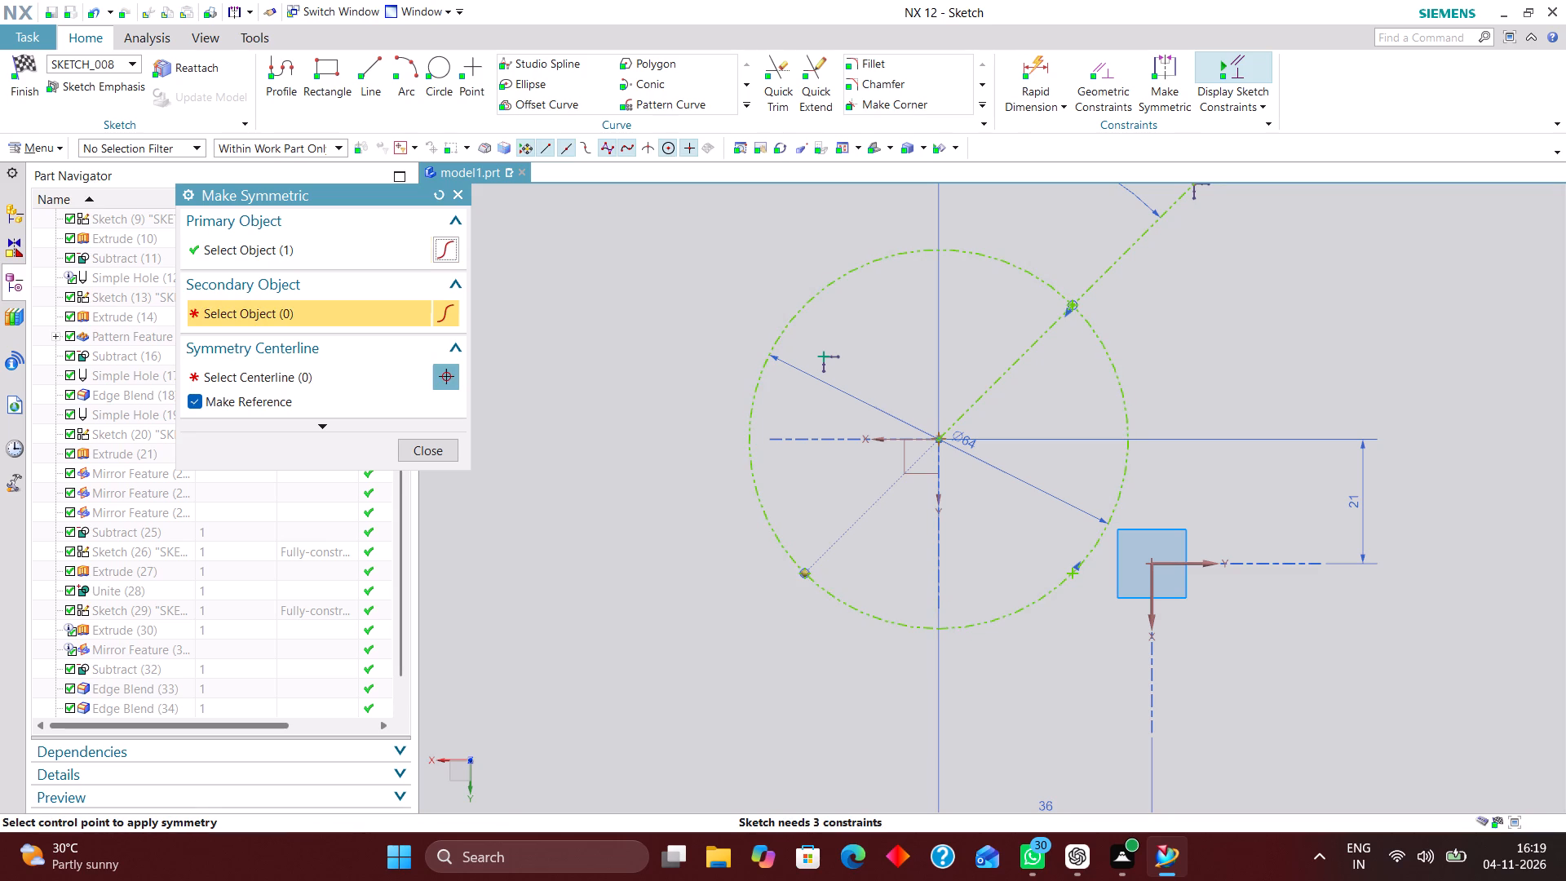
click(823, 356)
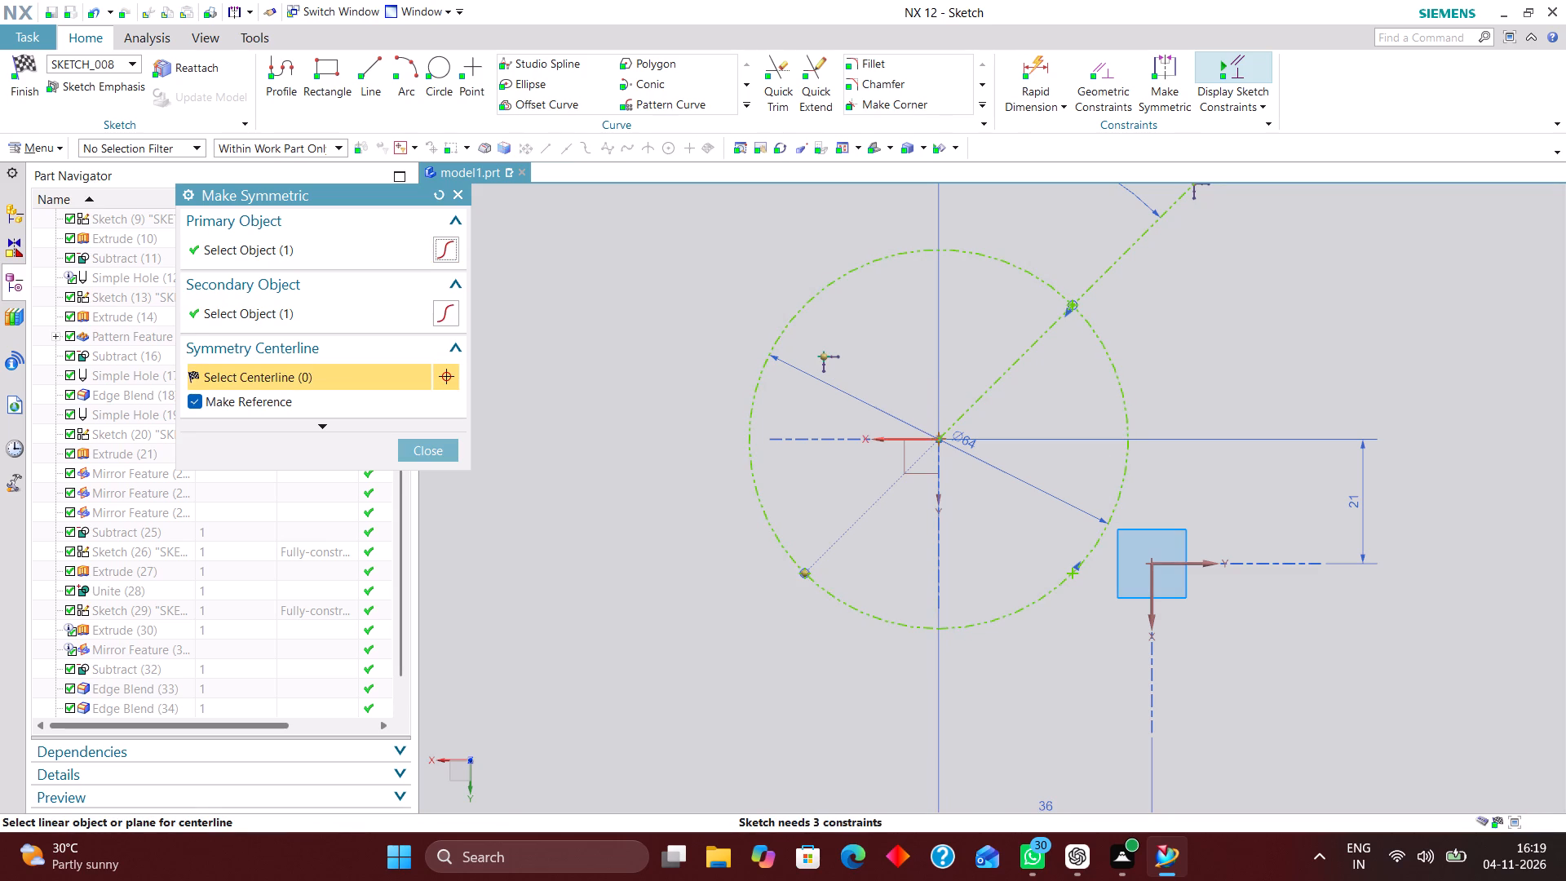
click(883, 437)
click(434, 450)
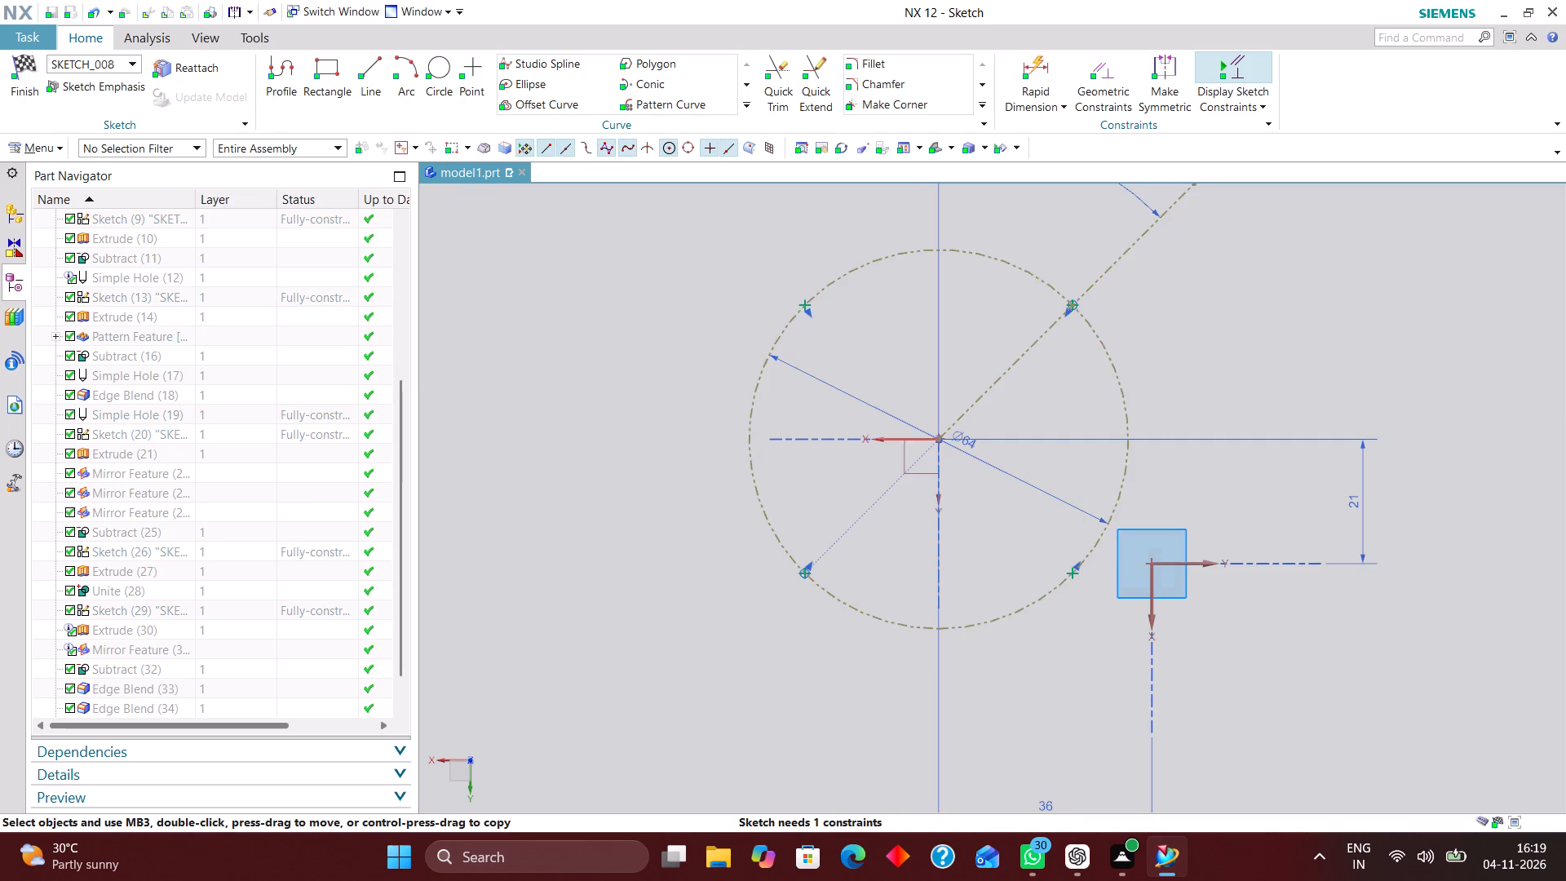
Trim the part of the 45° reference line that extends beyond the 64 mm circle.
scroll(883, 470, down, 1)
click(772, 72)
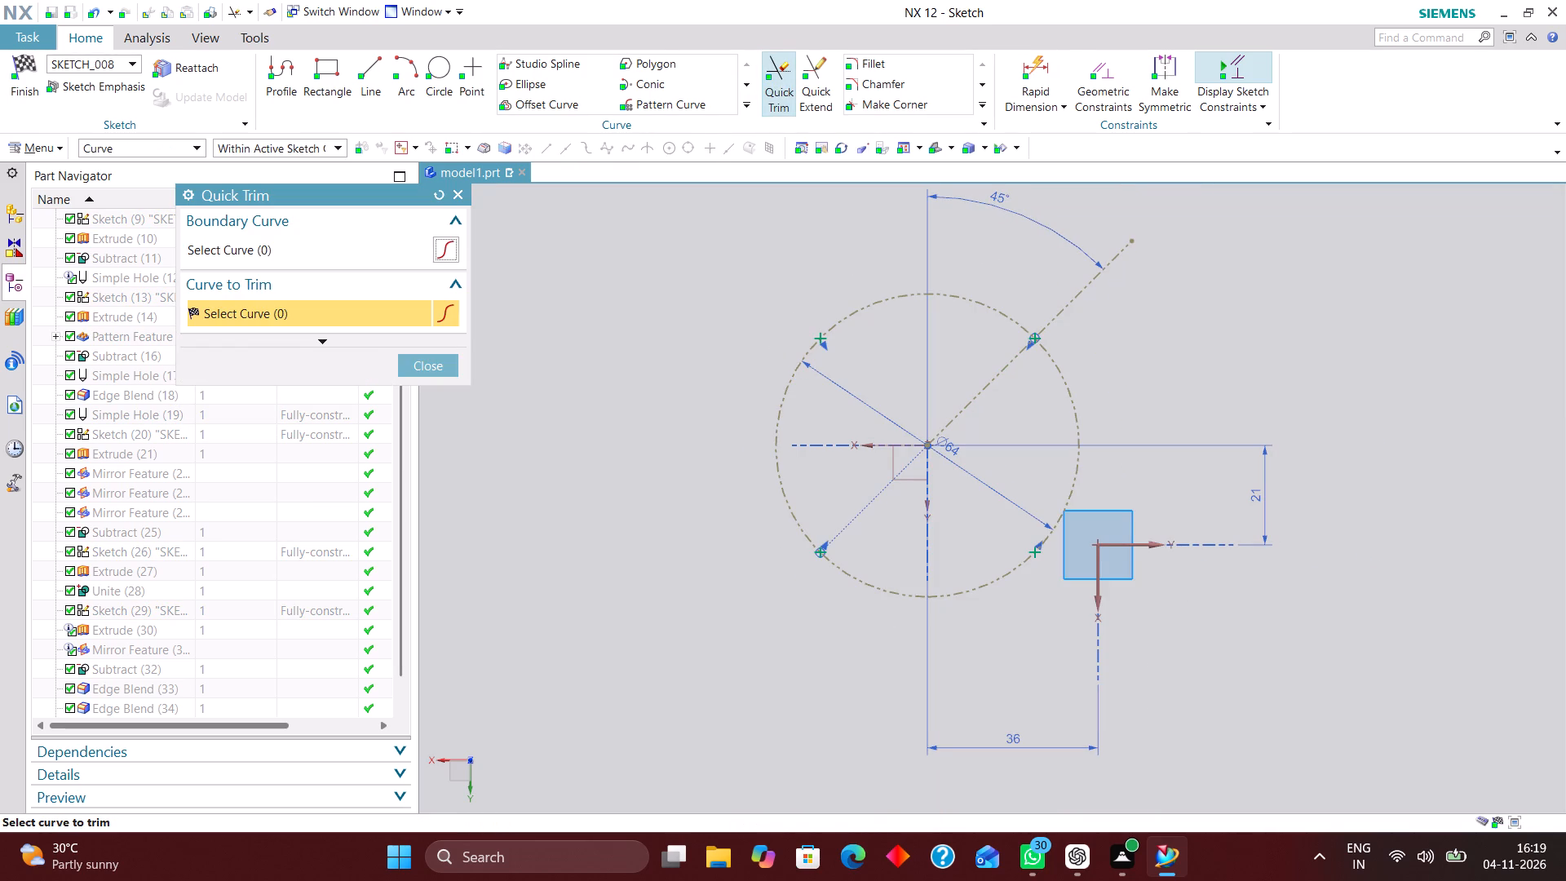
click(1073, 294)
click(451, 370)
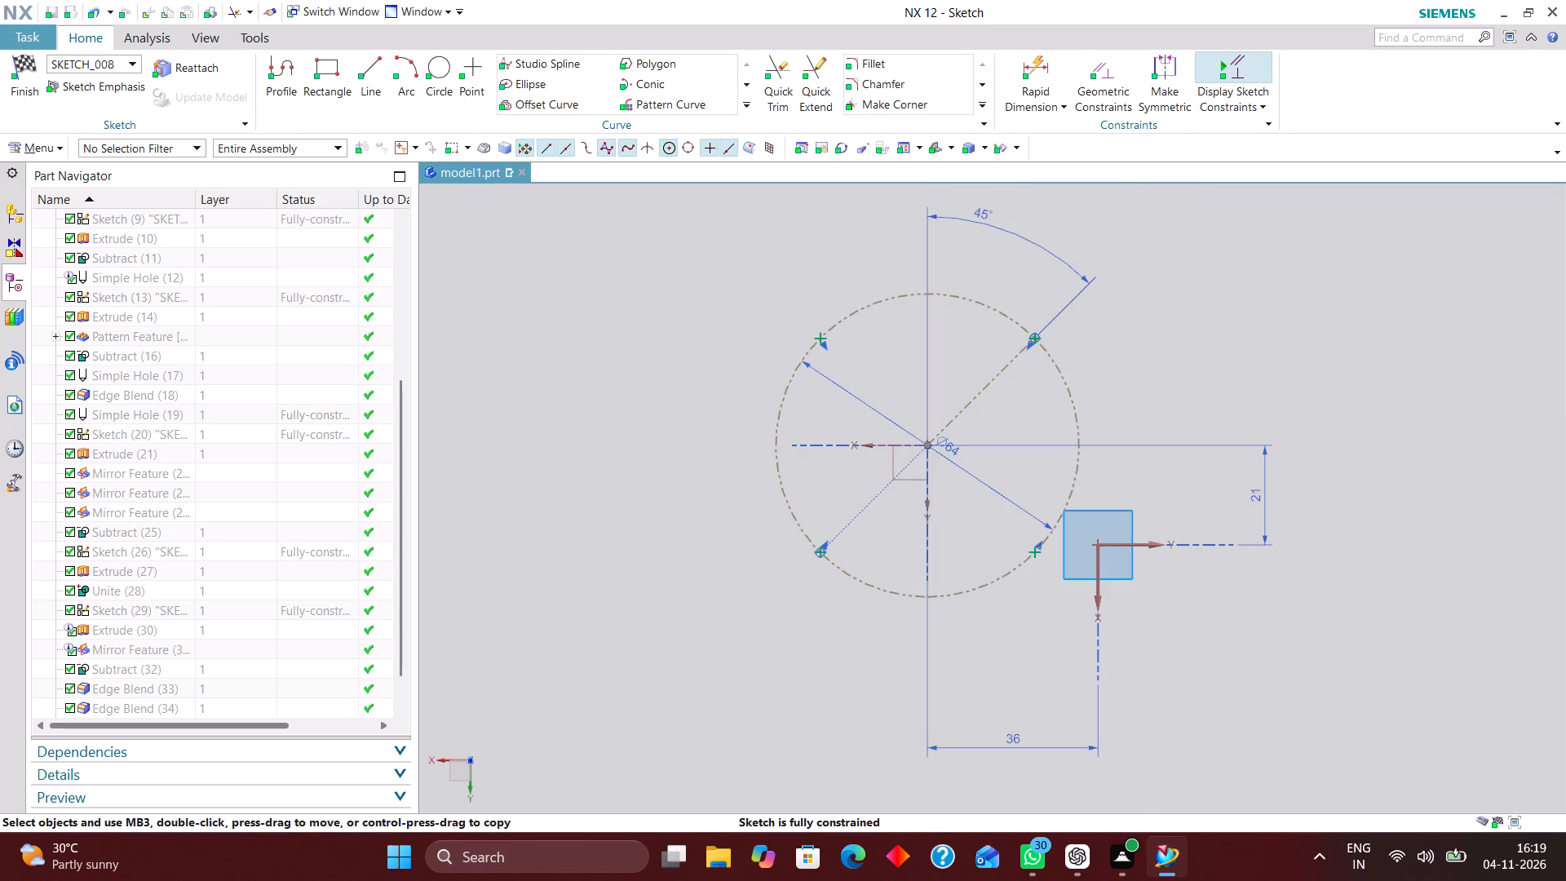
Show the bracket body again and finish the hole position sketch.
right_click(160, 587)
click(184, 597)
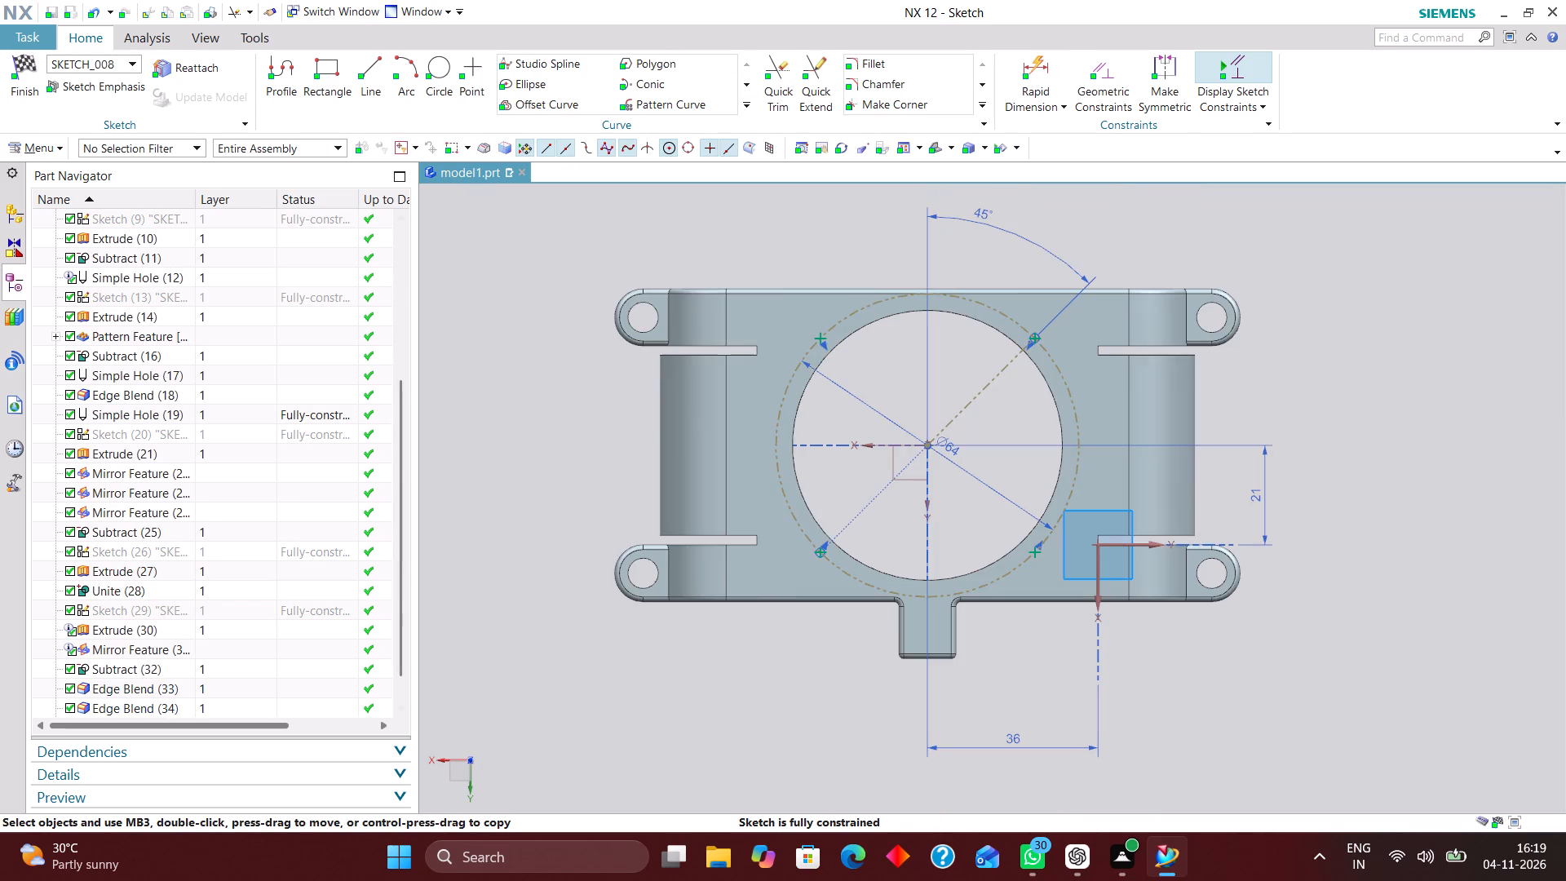
click(34, 63)
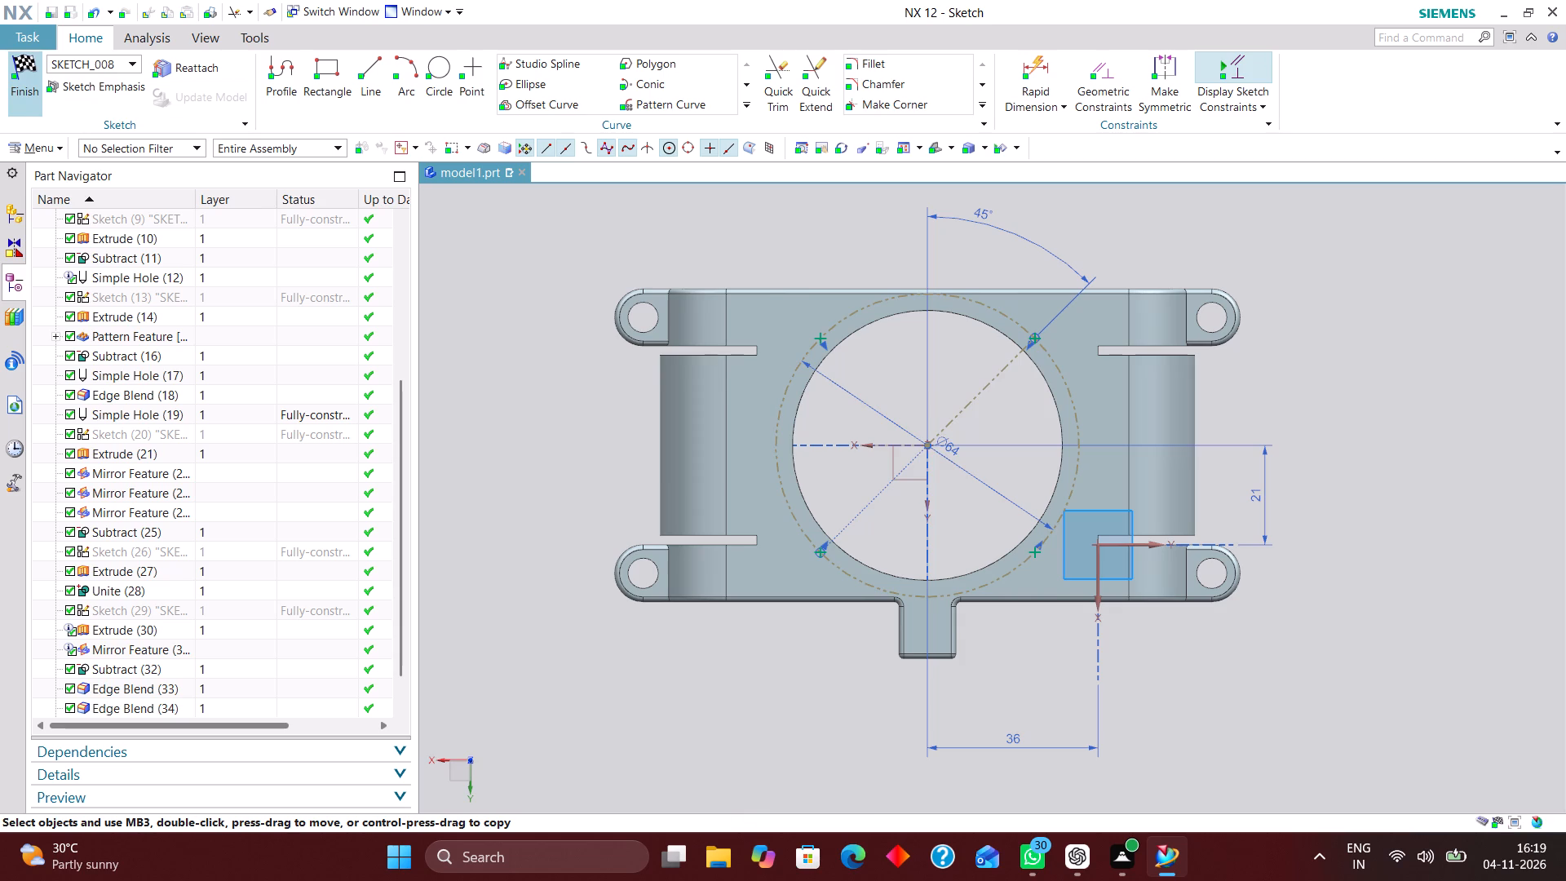
click(583, 458)
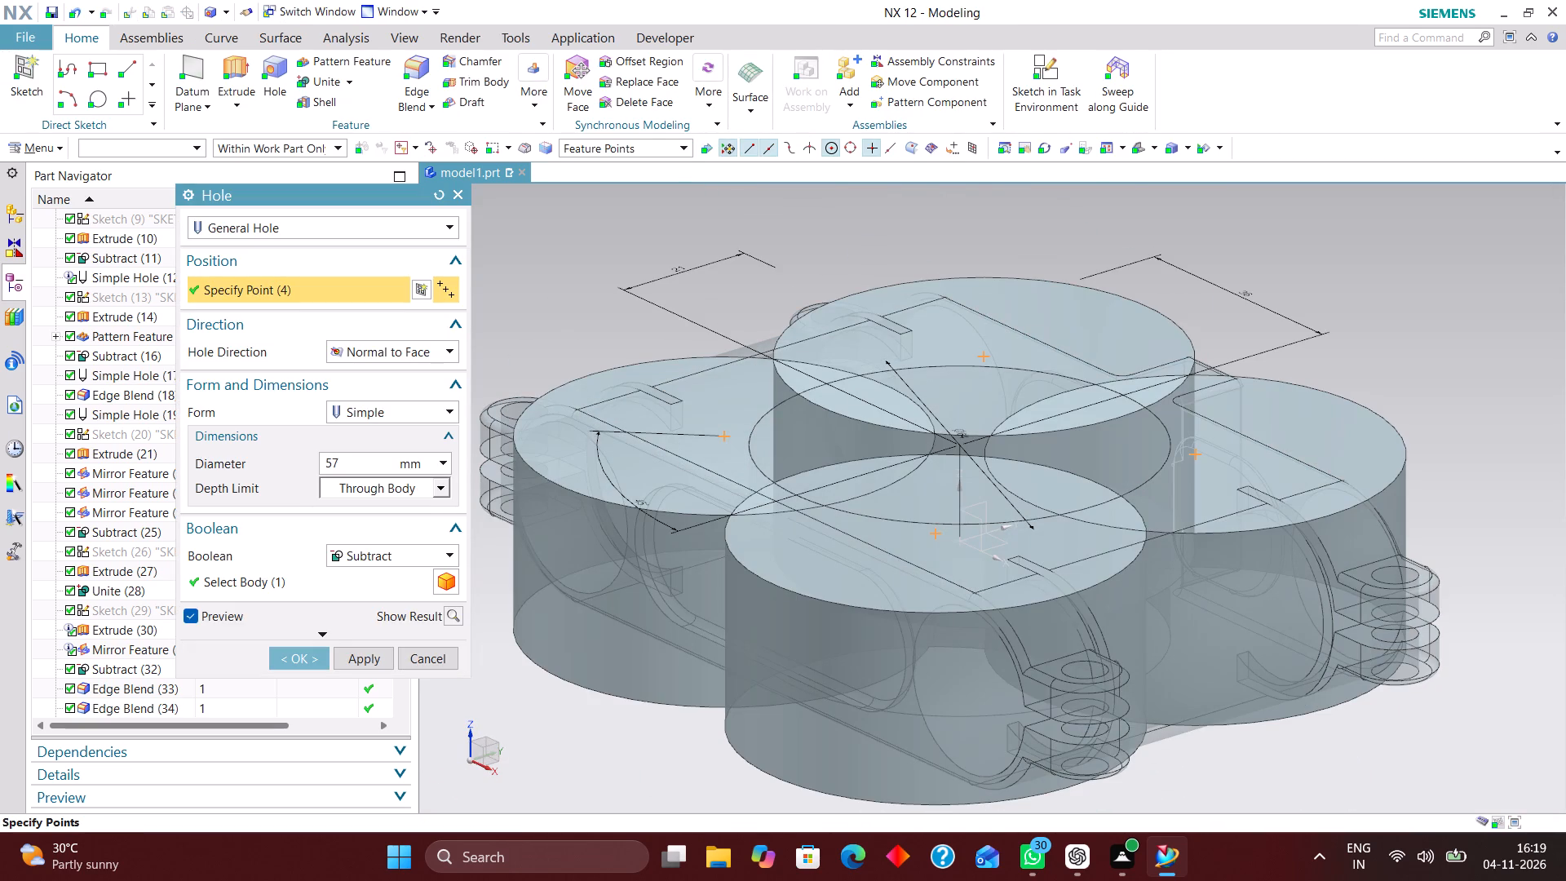
Set the hole diameter to 3 mm and create the four through-body holes around the large bore.
drag(342, 460, 237, 463)
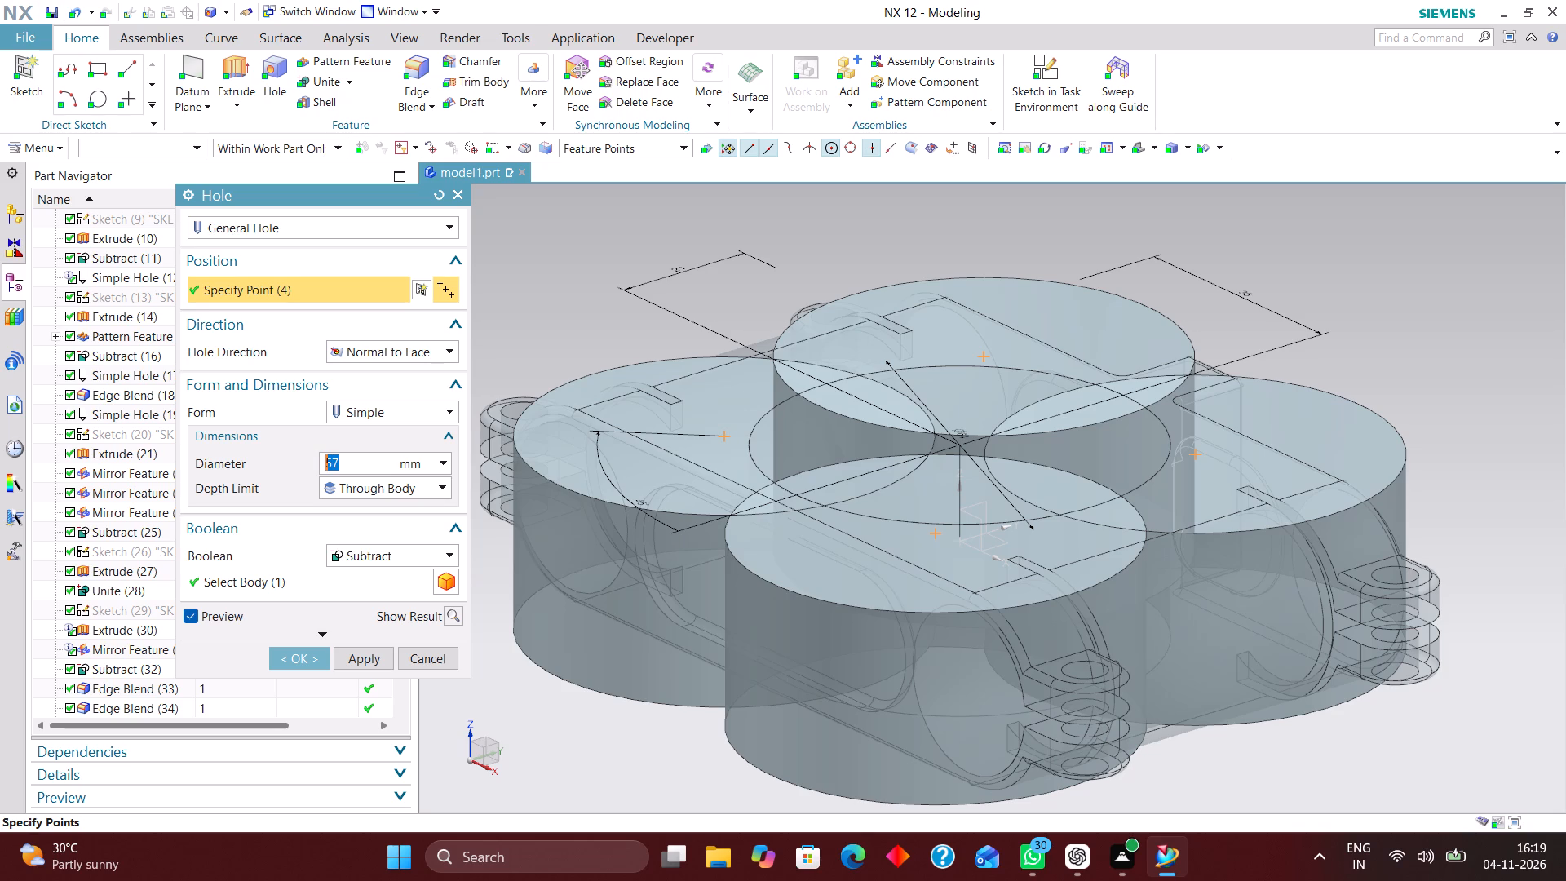
key(3)
key(Return)
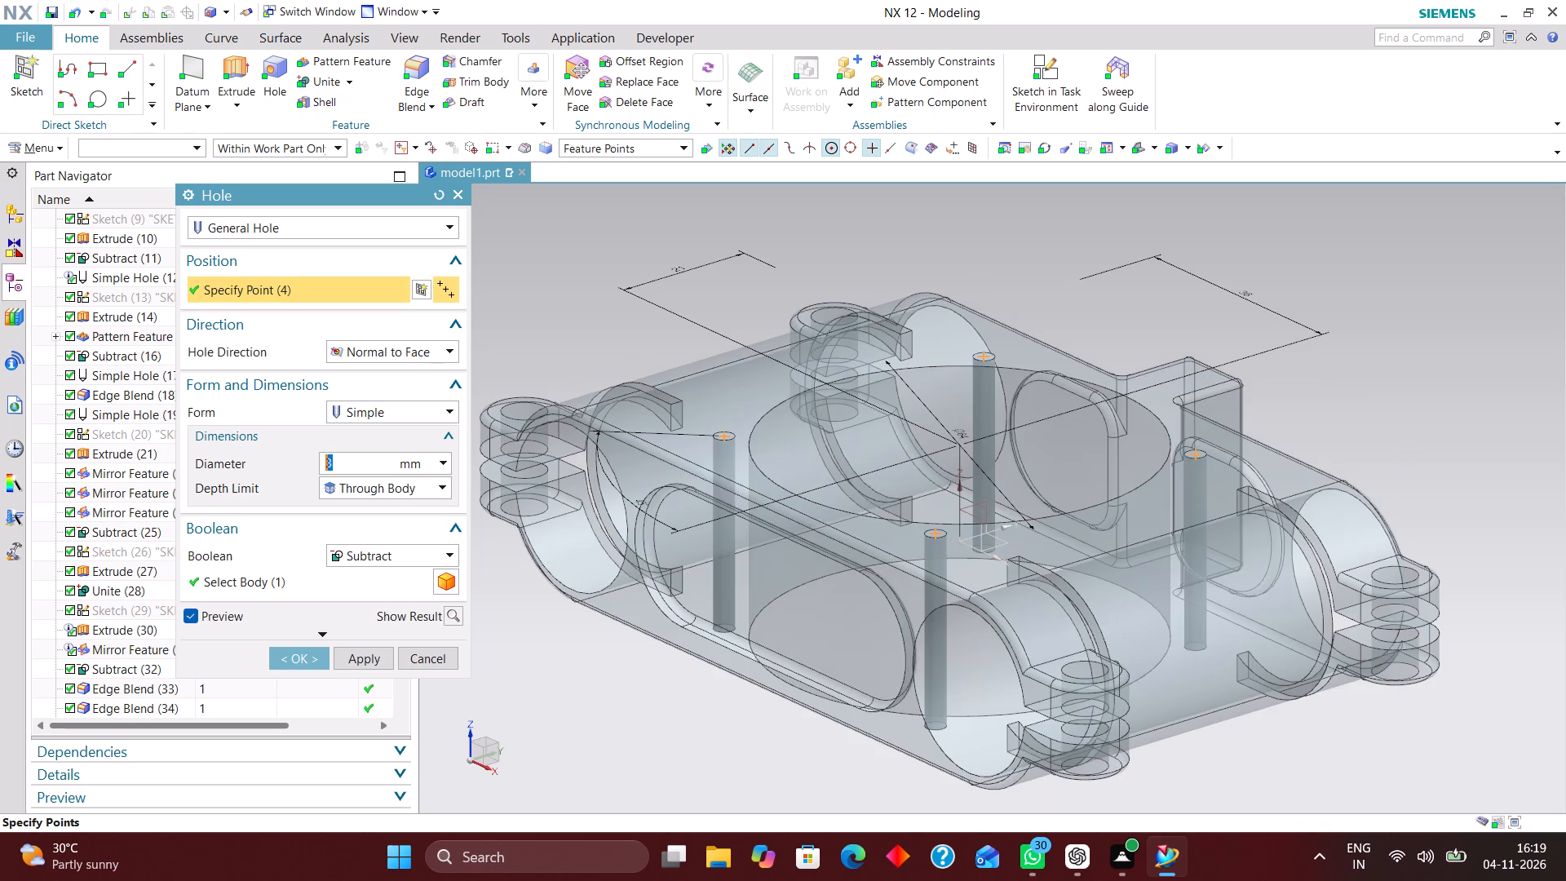
click(296, 659)
Examine the four new holes on the upper and lower faces of the bracket.
scroll(879, 454, down, 2)
middle_drag(933, 649, 946, 575)
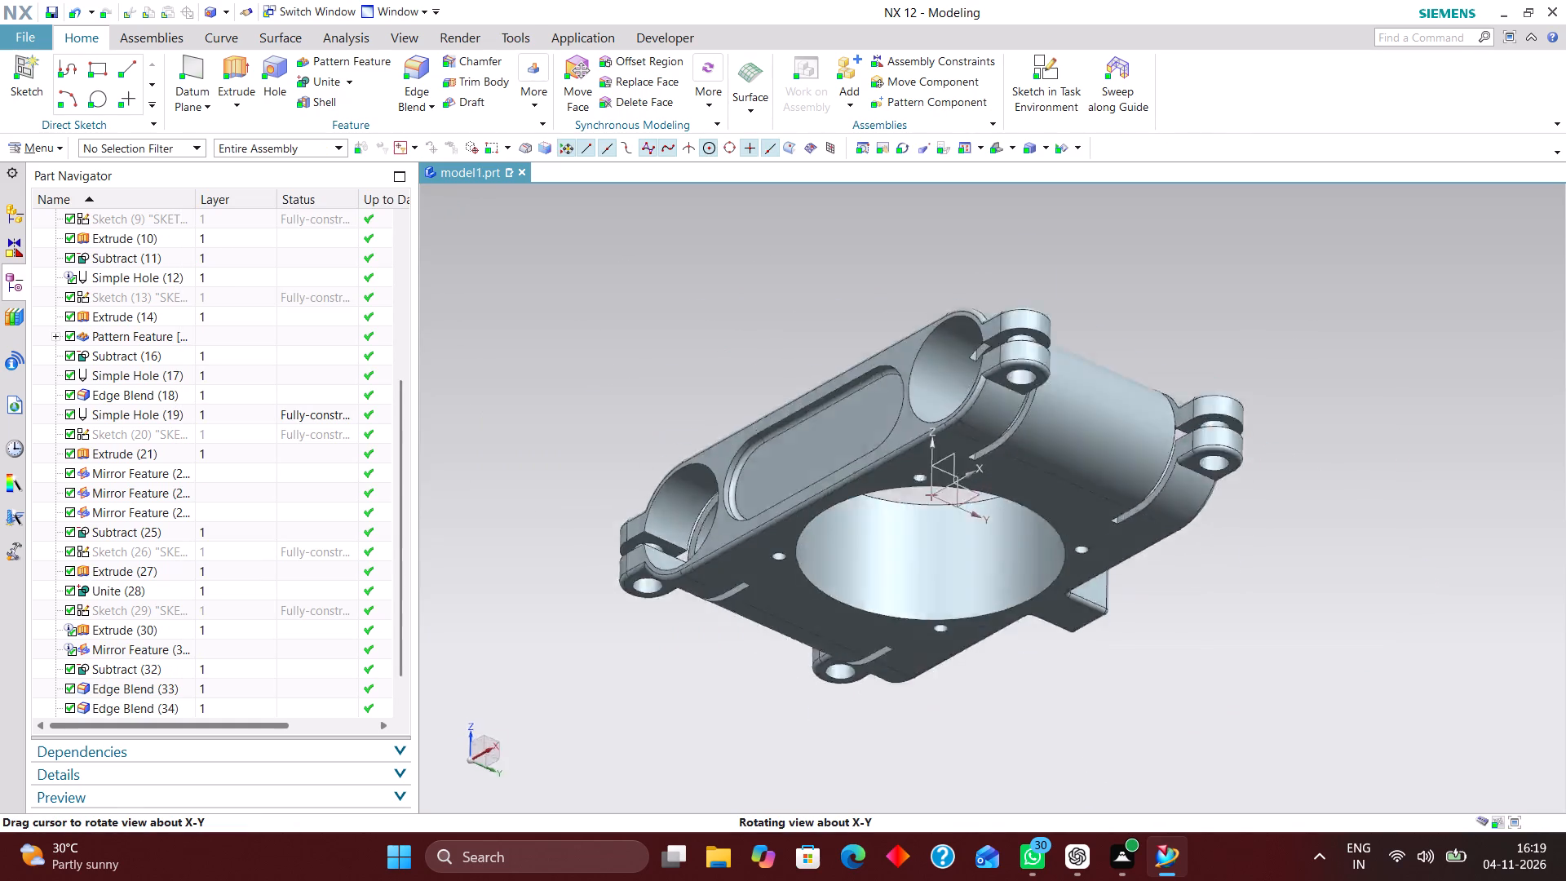
middle_drag(946, 575, 916, 735)
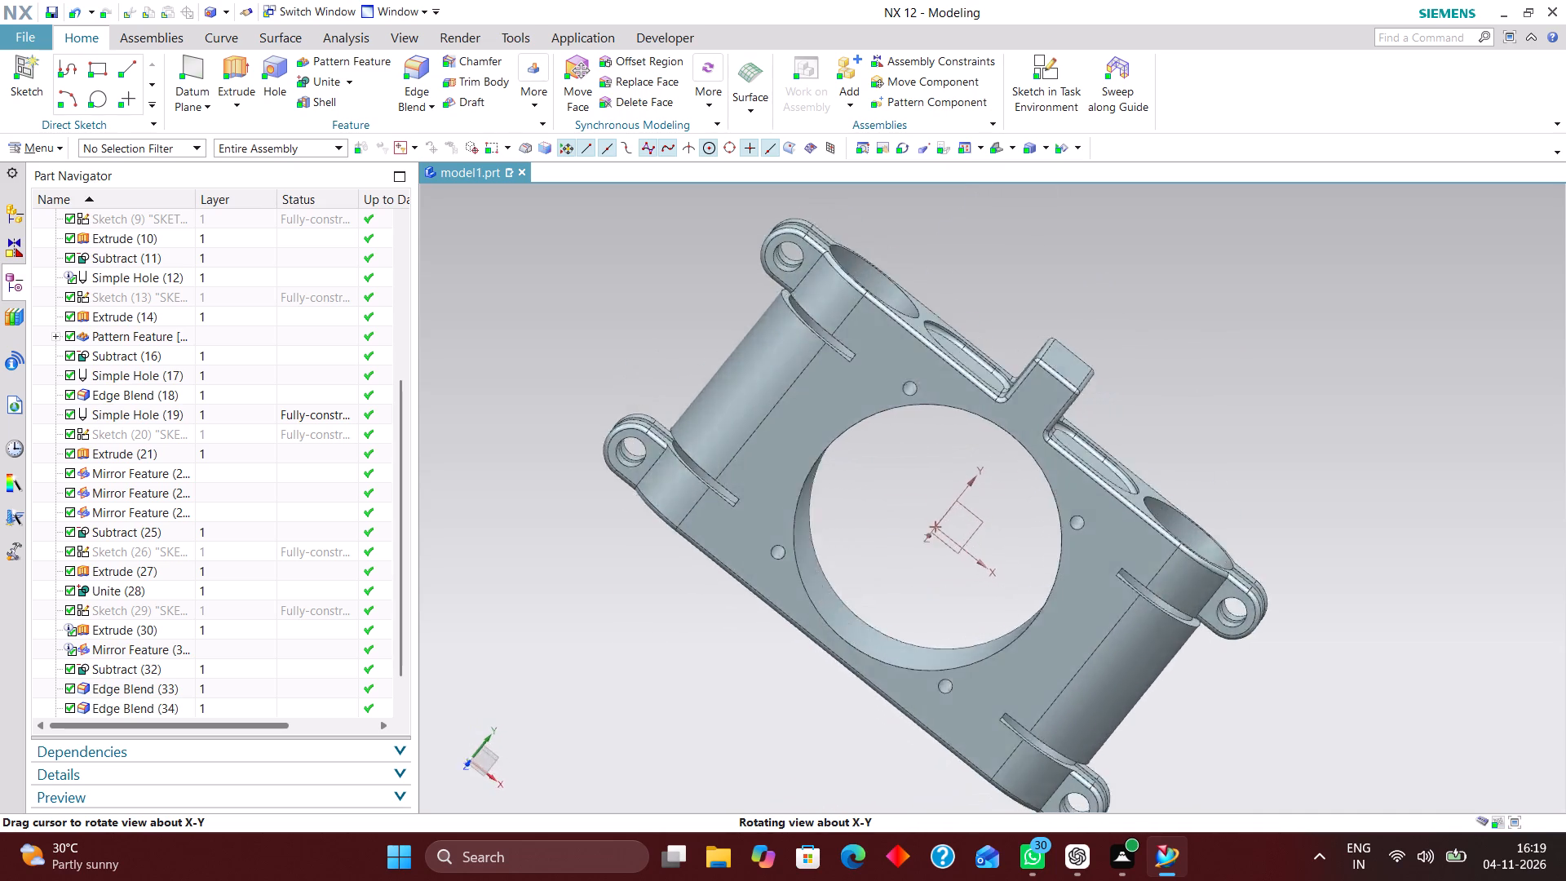
middle_drag(916, 735, 918, 648)
scroll(918, 648, up, 1)
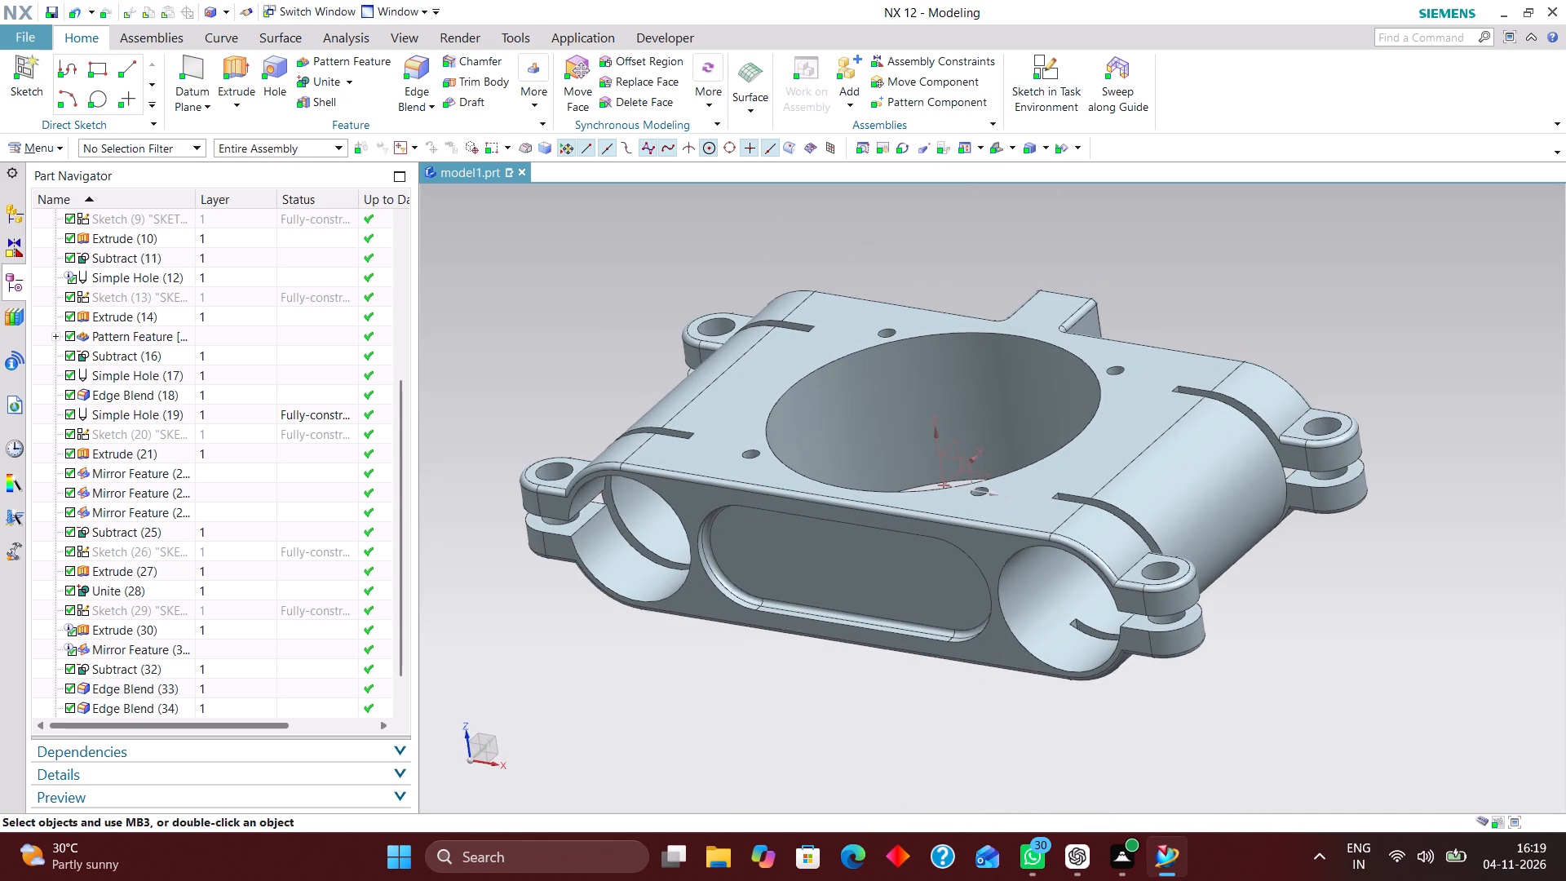
click(992, 146)
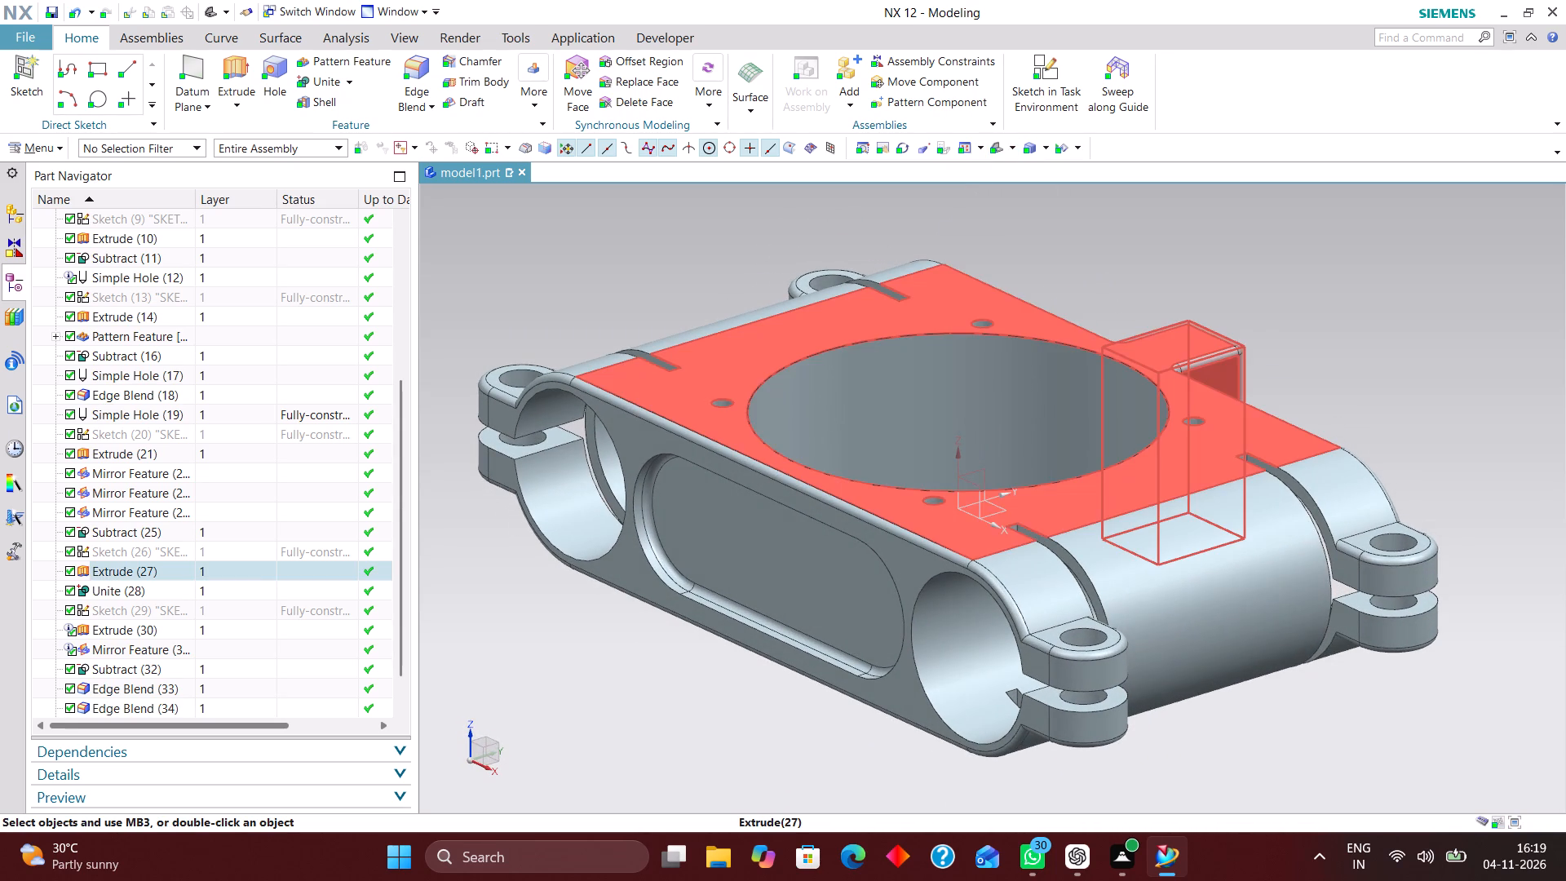
middle_drag(816, 728, 821, 678)
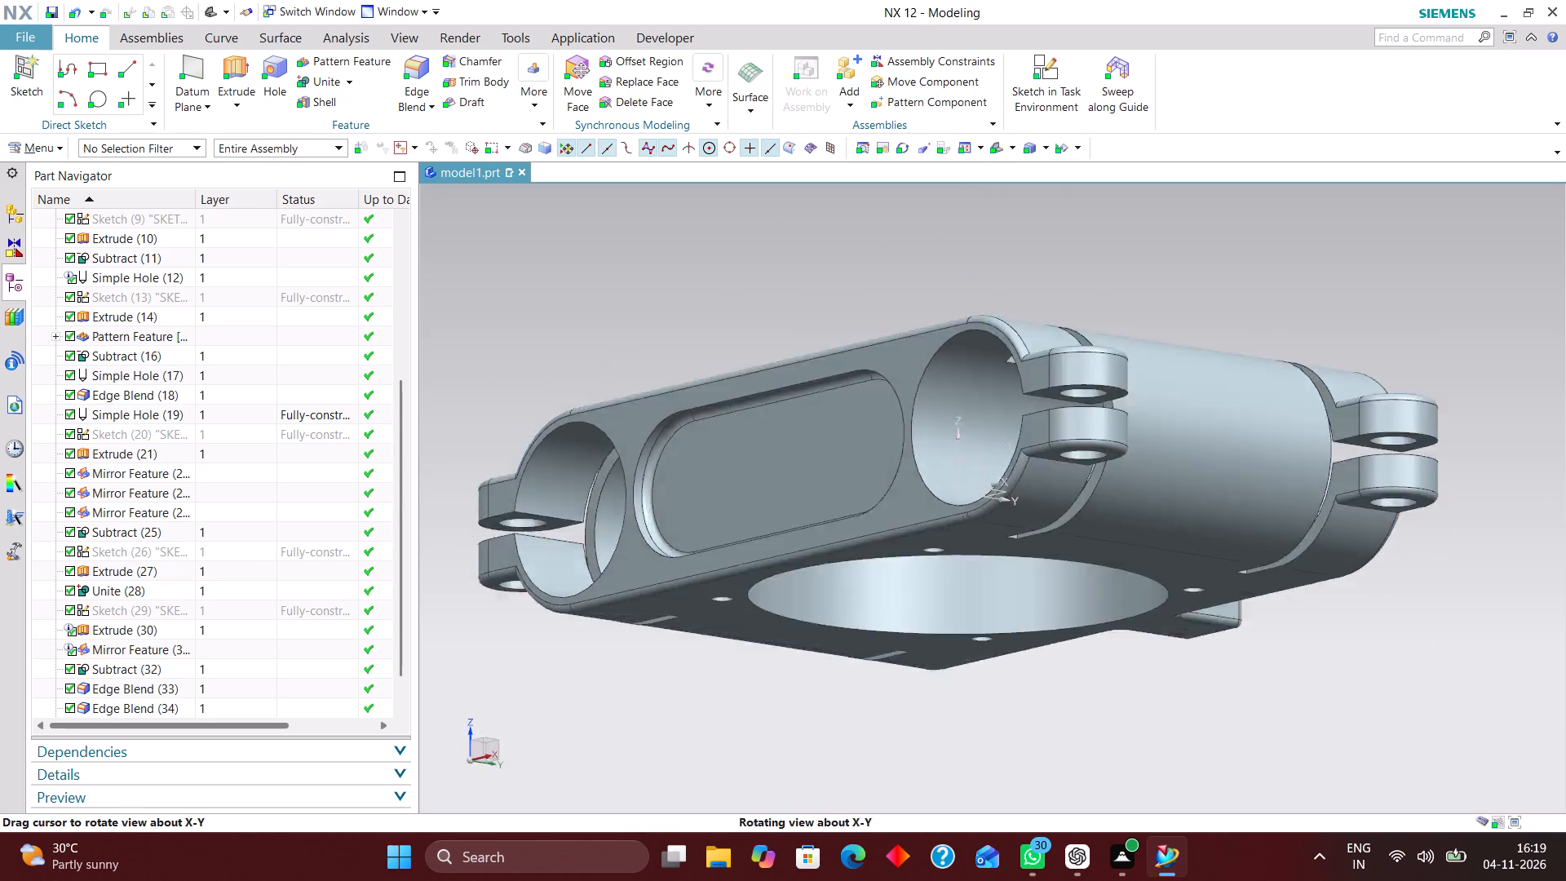
middle_drag(821, 678, 815, 739)
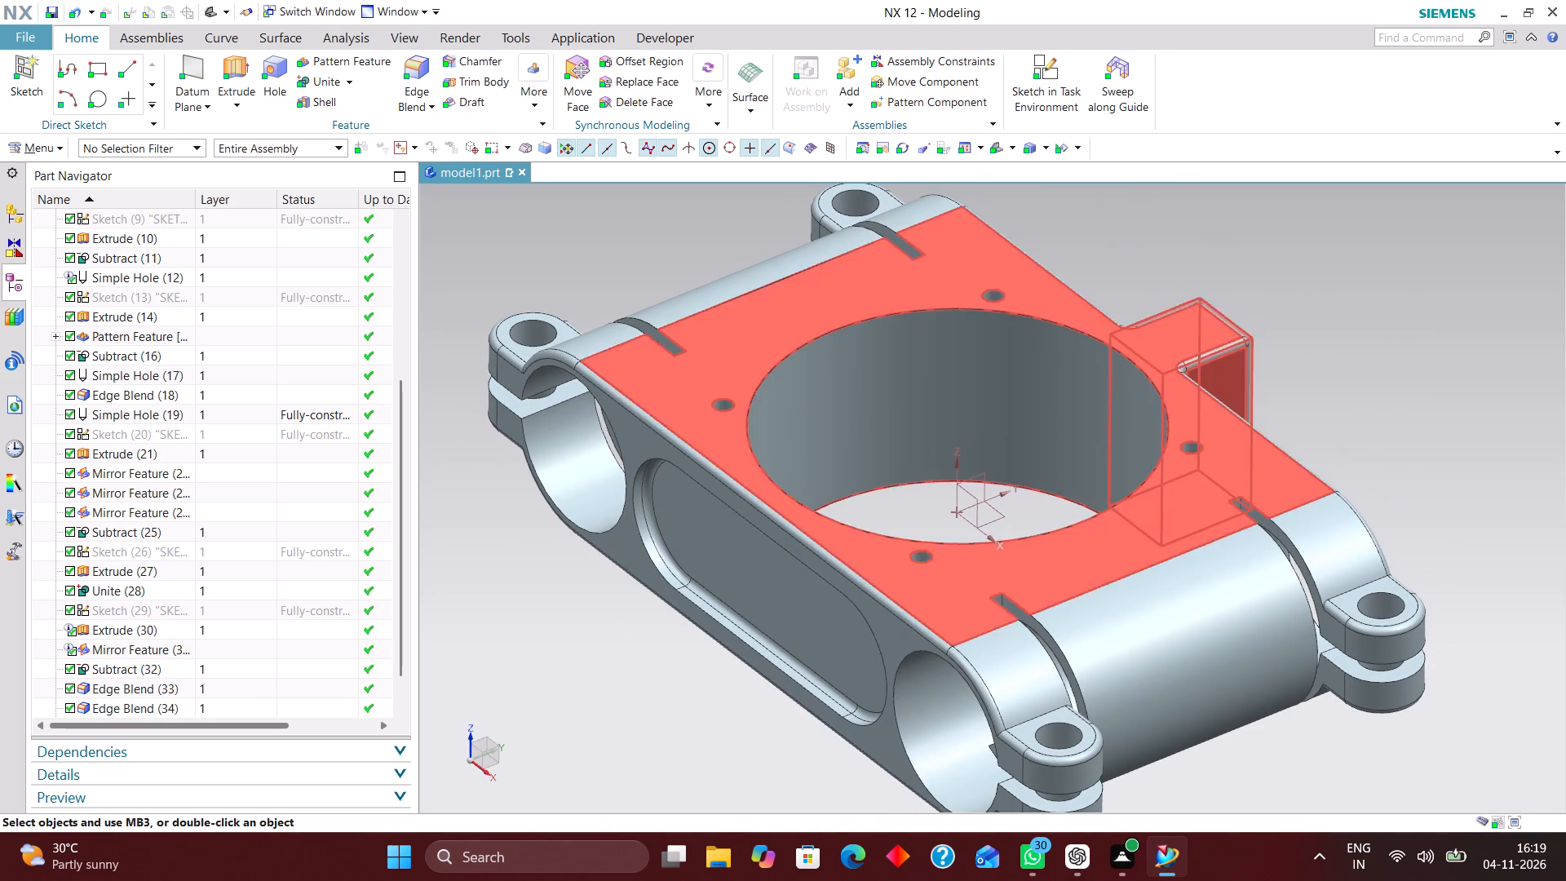
click(995, 149)
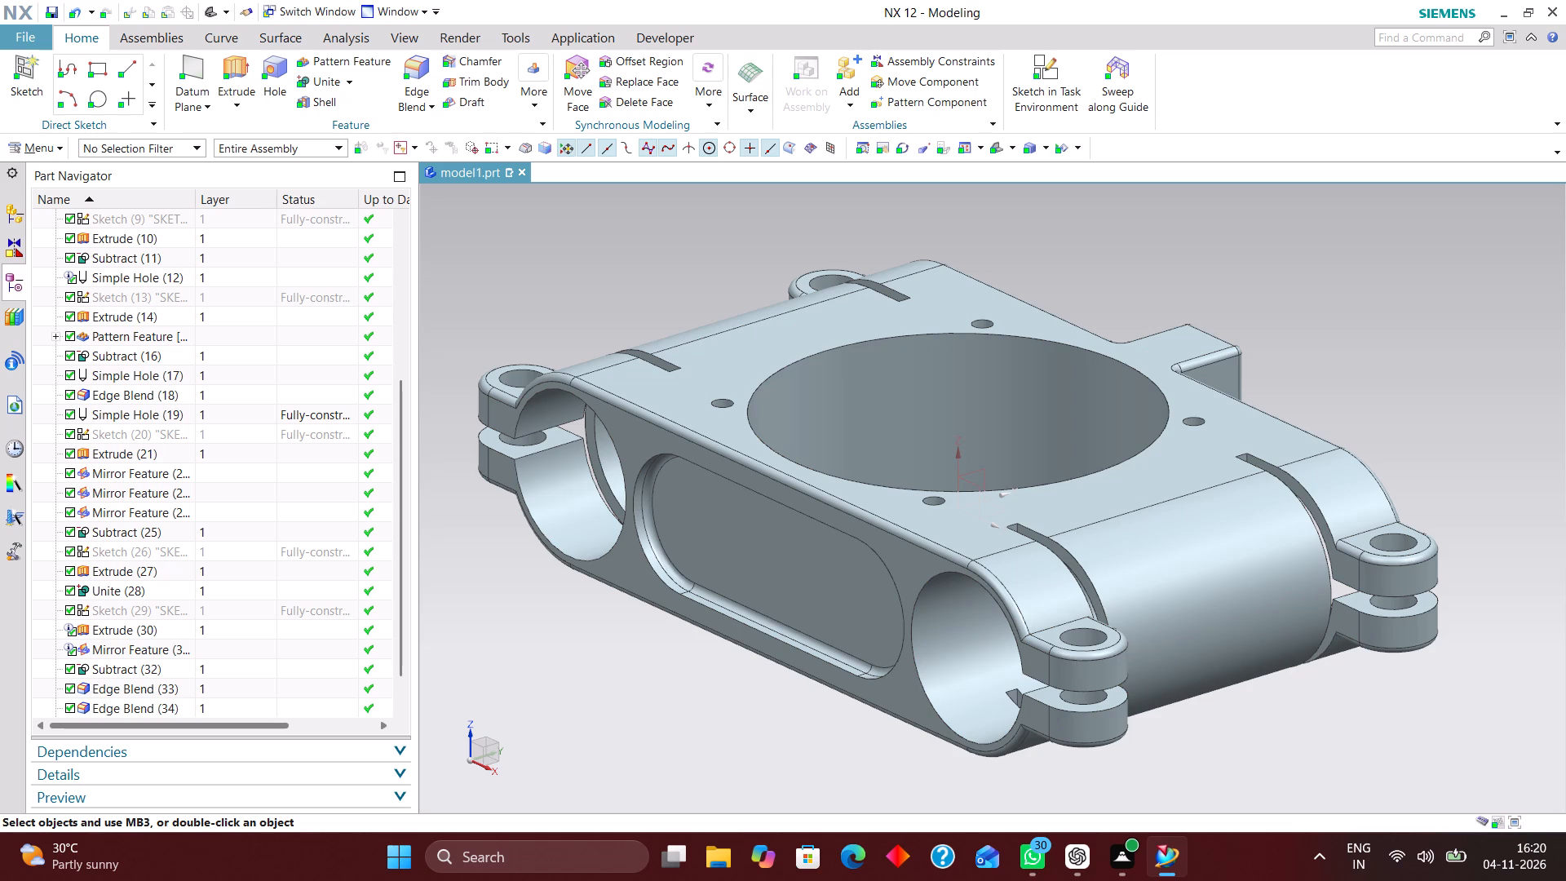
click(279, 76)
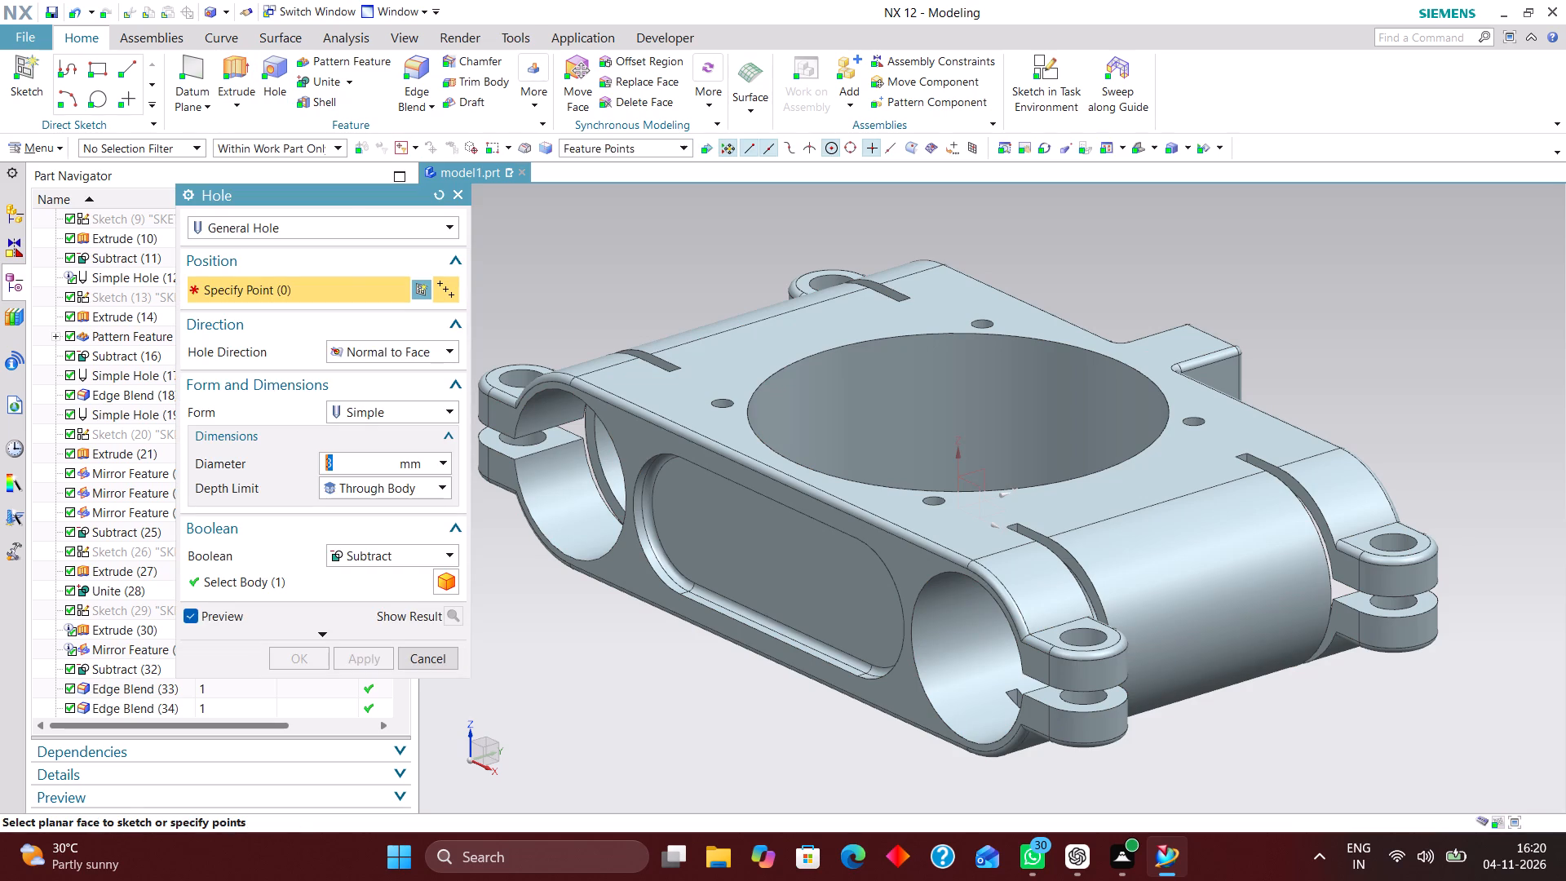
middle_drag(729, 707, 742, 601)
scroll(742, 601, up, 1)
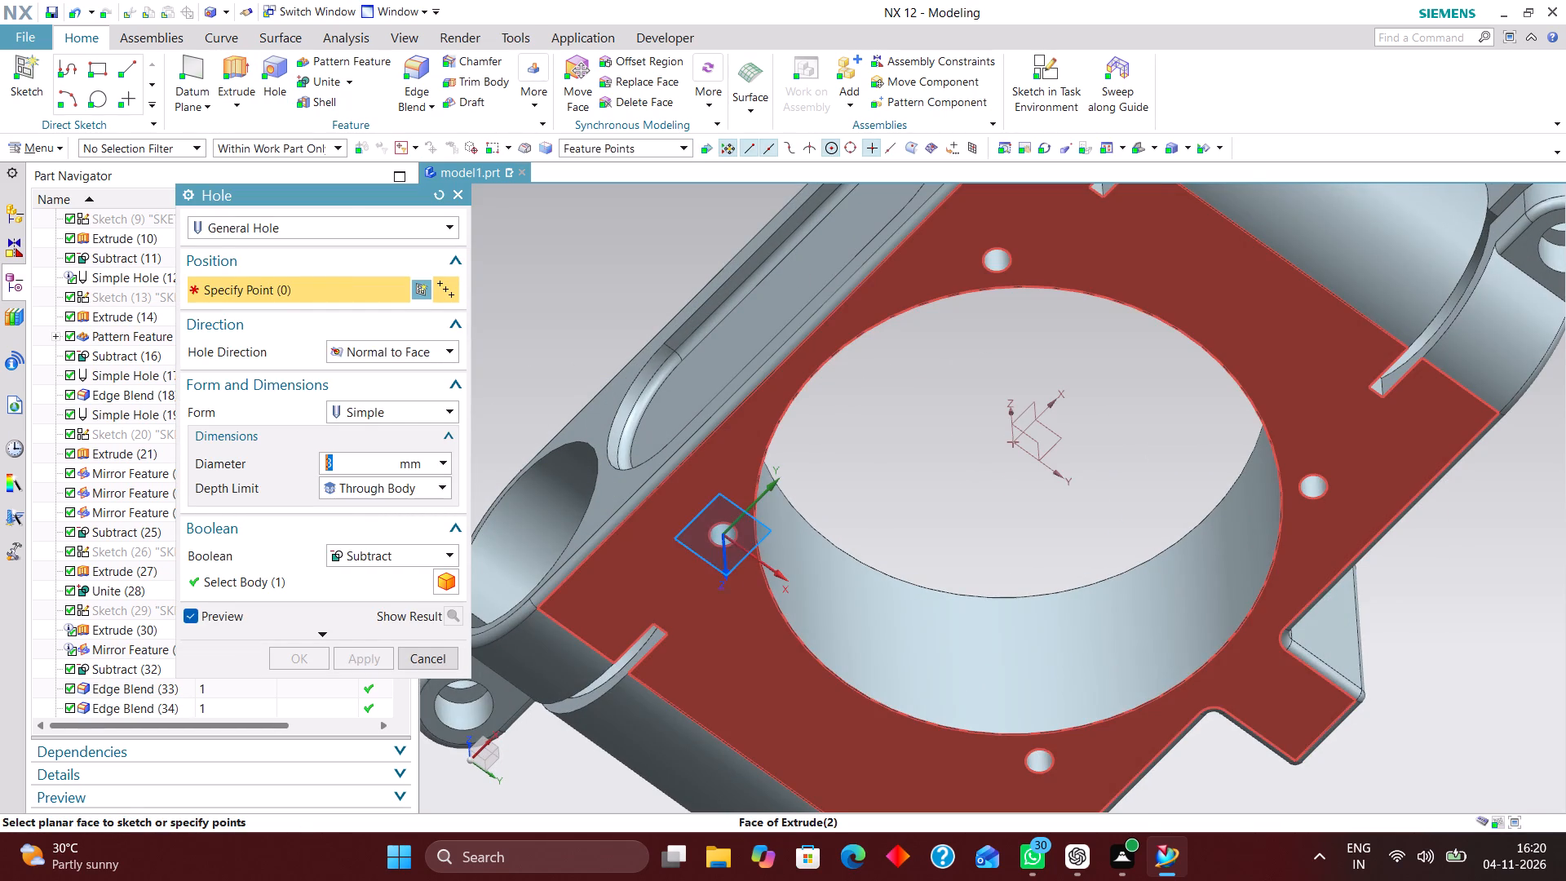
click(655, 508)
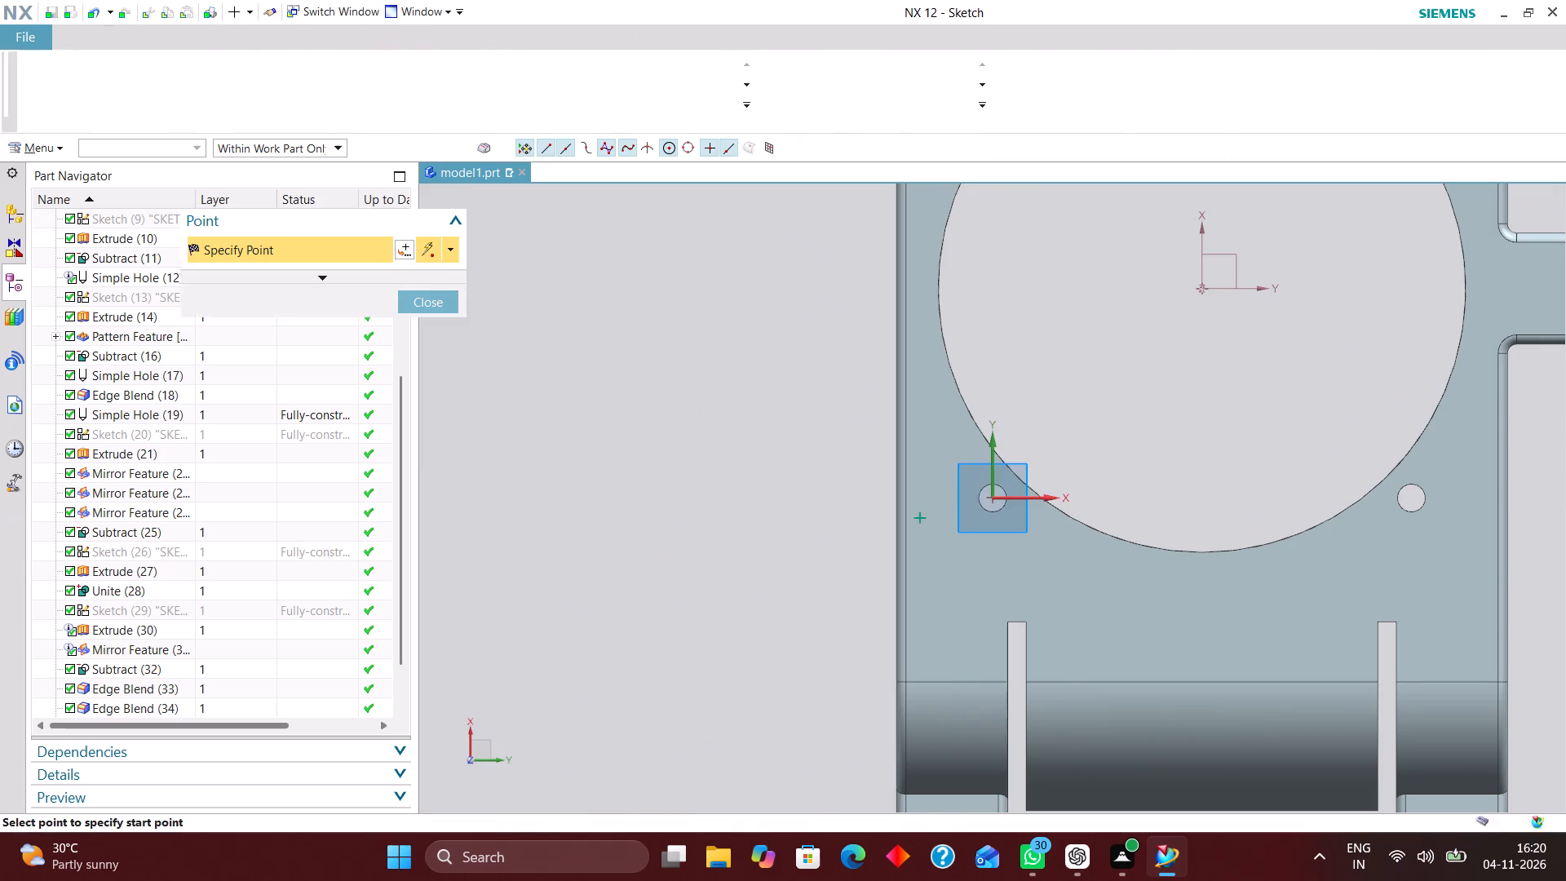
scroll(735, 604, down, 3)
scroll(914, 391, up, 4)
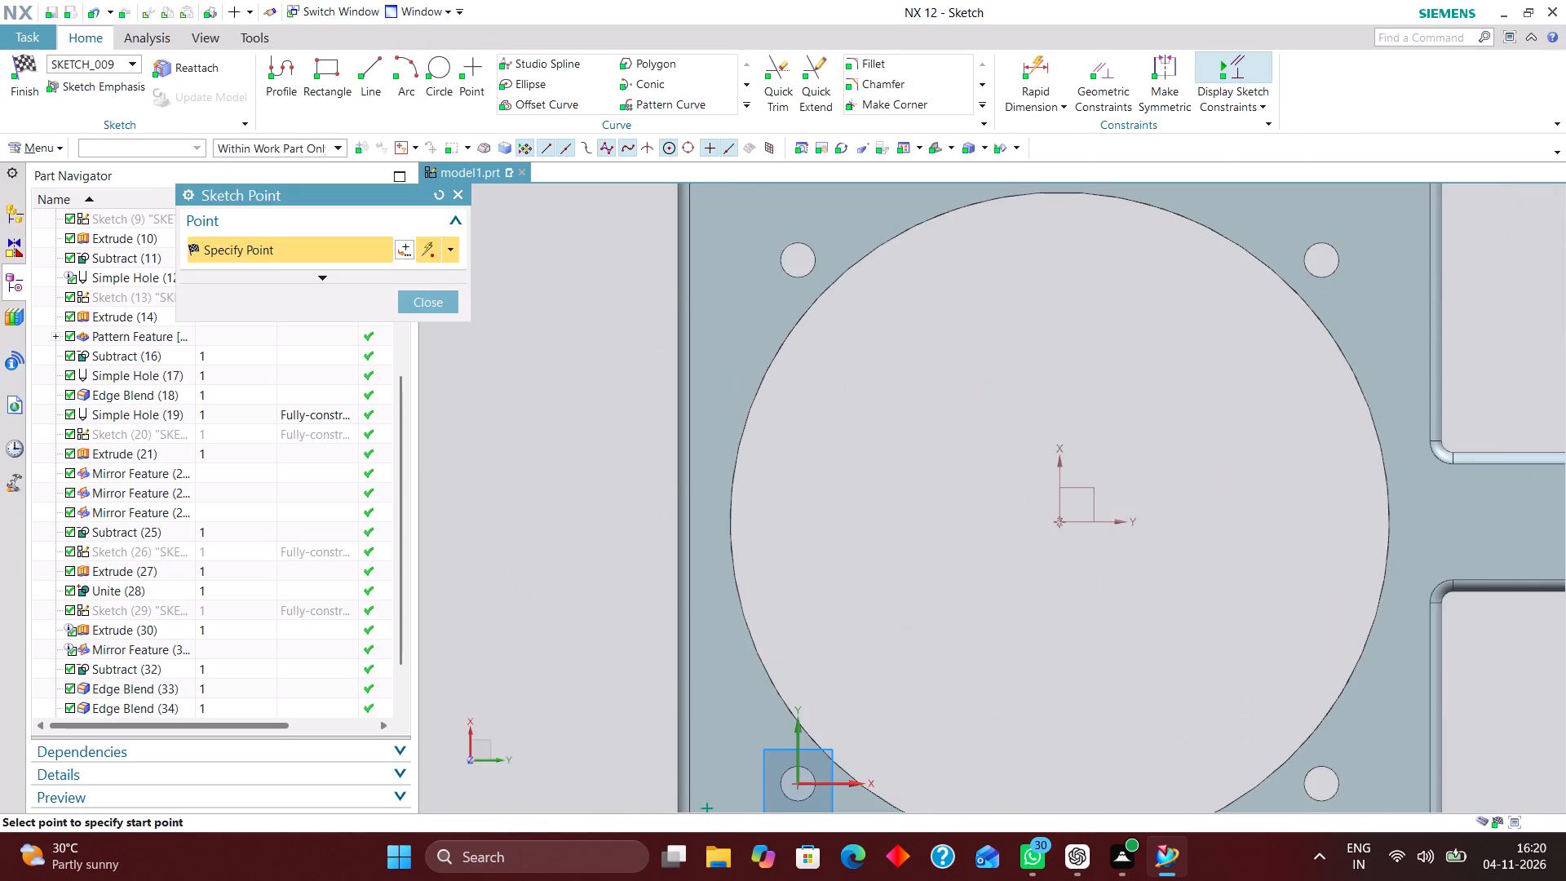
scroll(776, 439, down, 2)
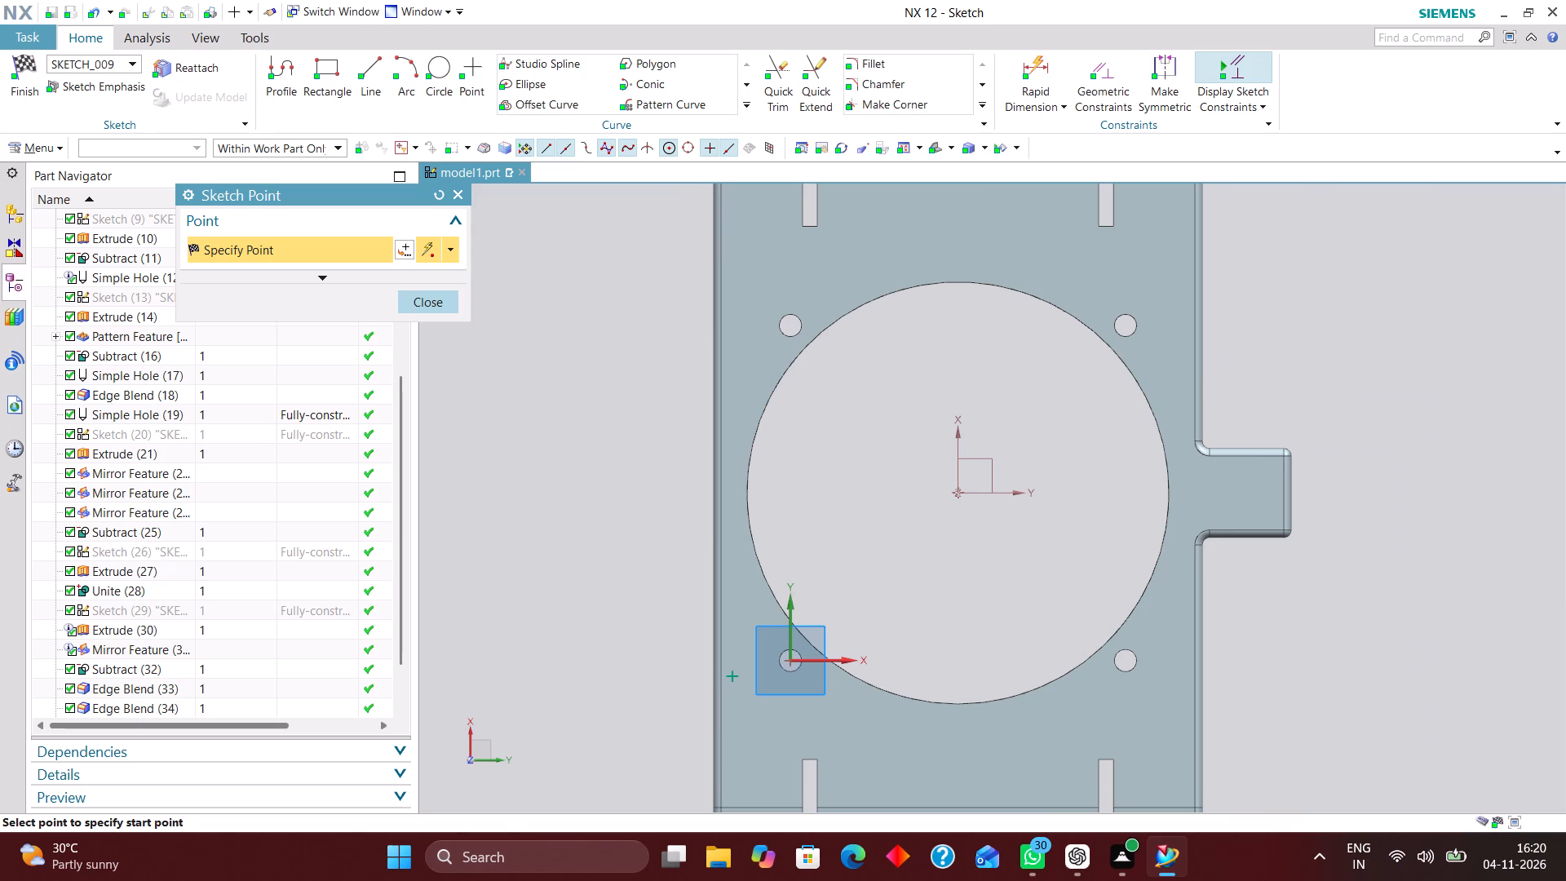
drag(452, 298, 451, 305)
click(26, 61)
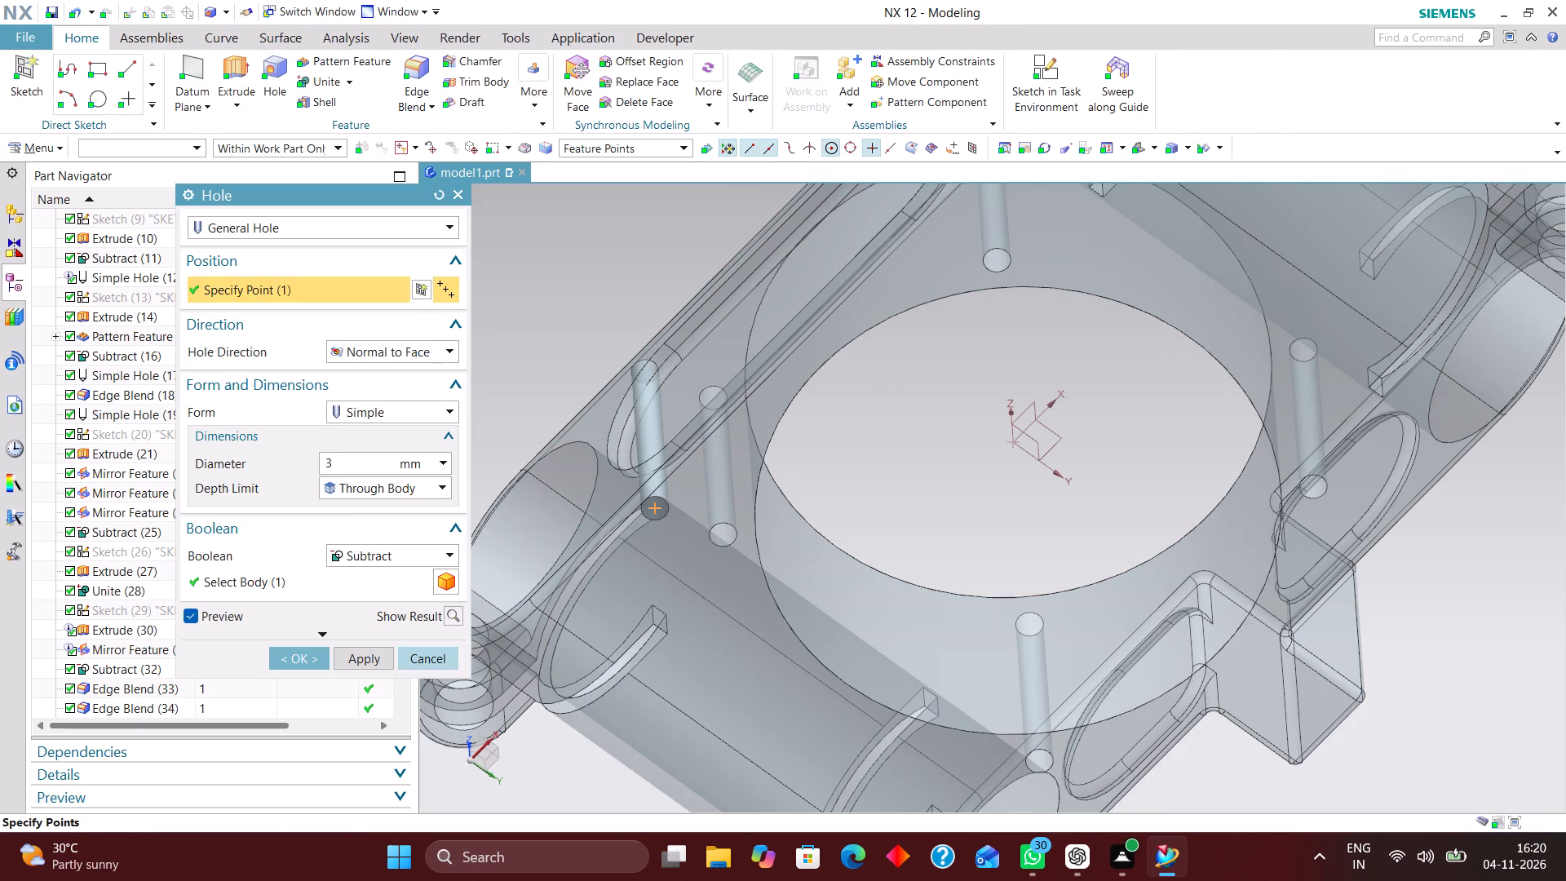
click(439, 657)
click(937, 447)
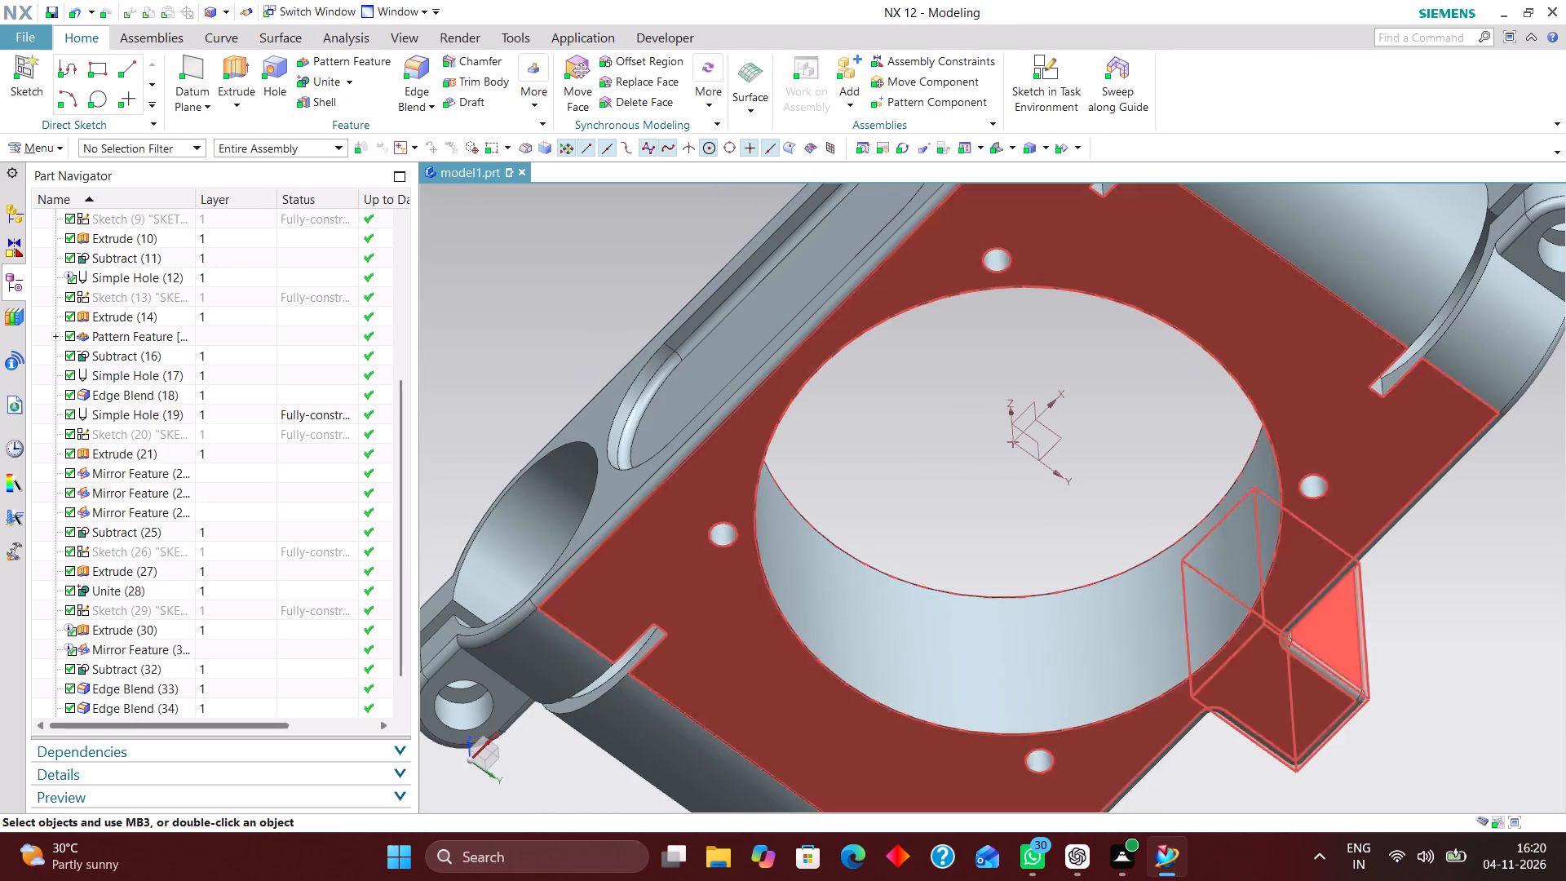
Edit the four 3 mm holes to a depth value of 15 mm with a 0° tip angle.
double_click(729, 533)
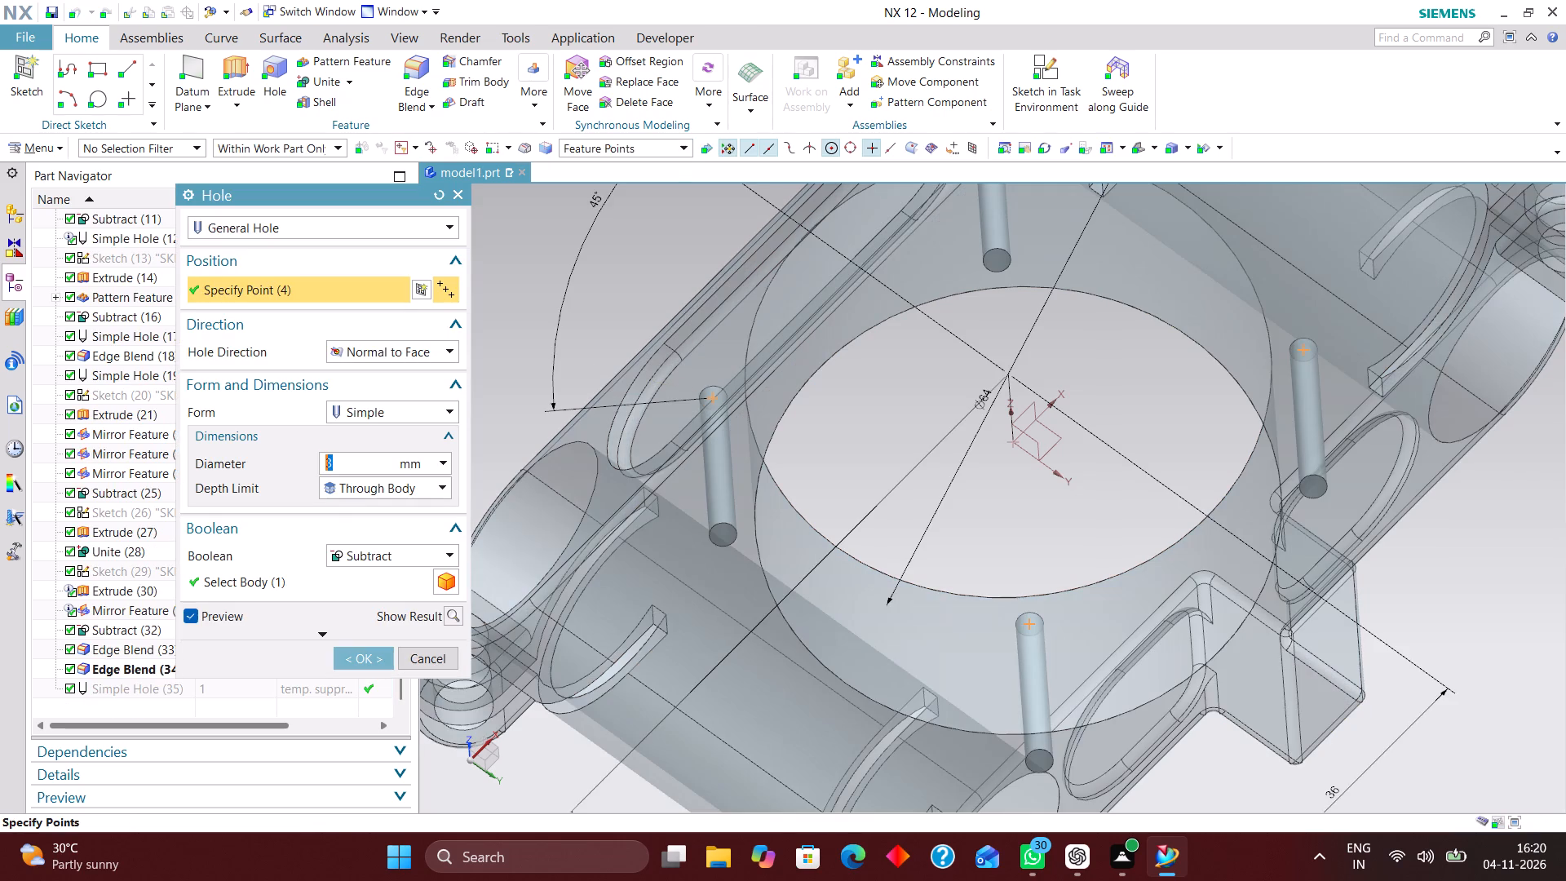
middle_drag(900, 447, 929, 545)
click(422, 490)
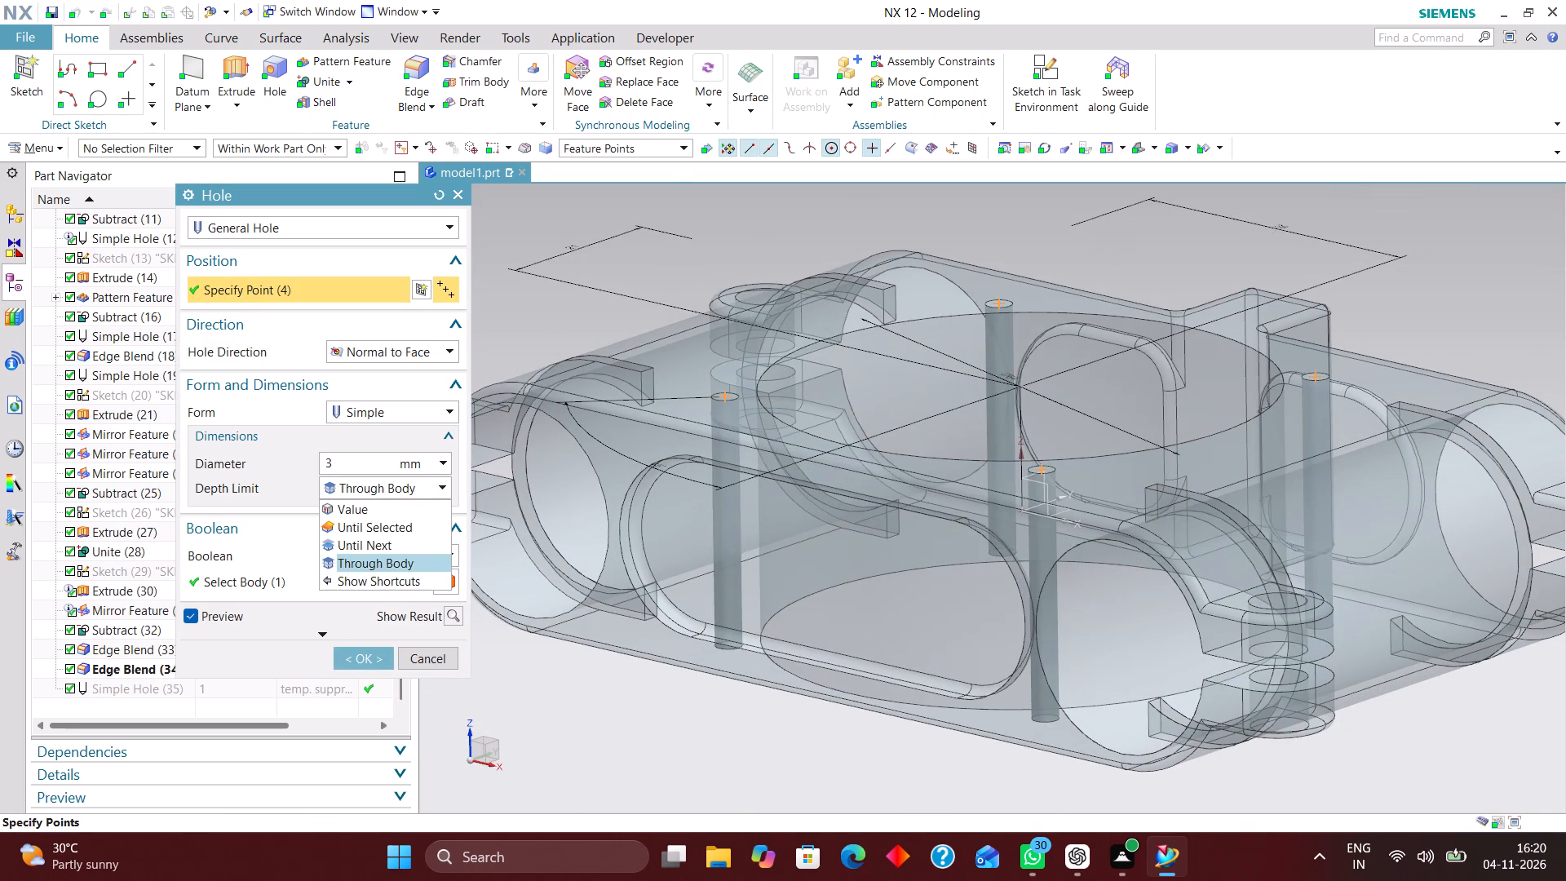
click(401, 514)
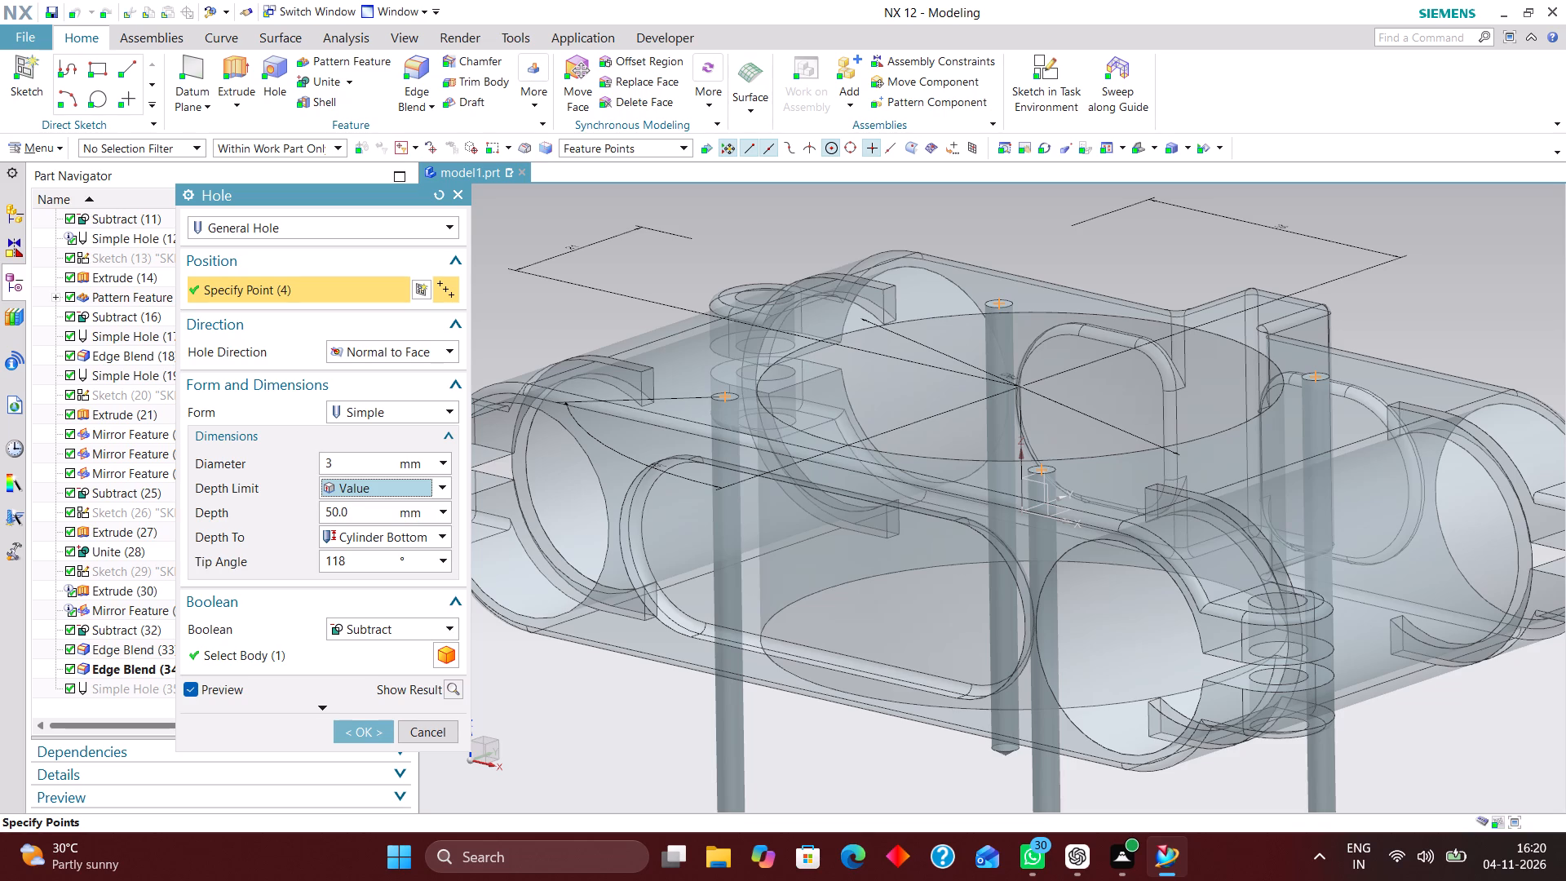
drag(365, 510, 324, 507)
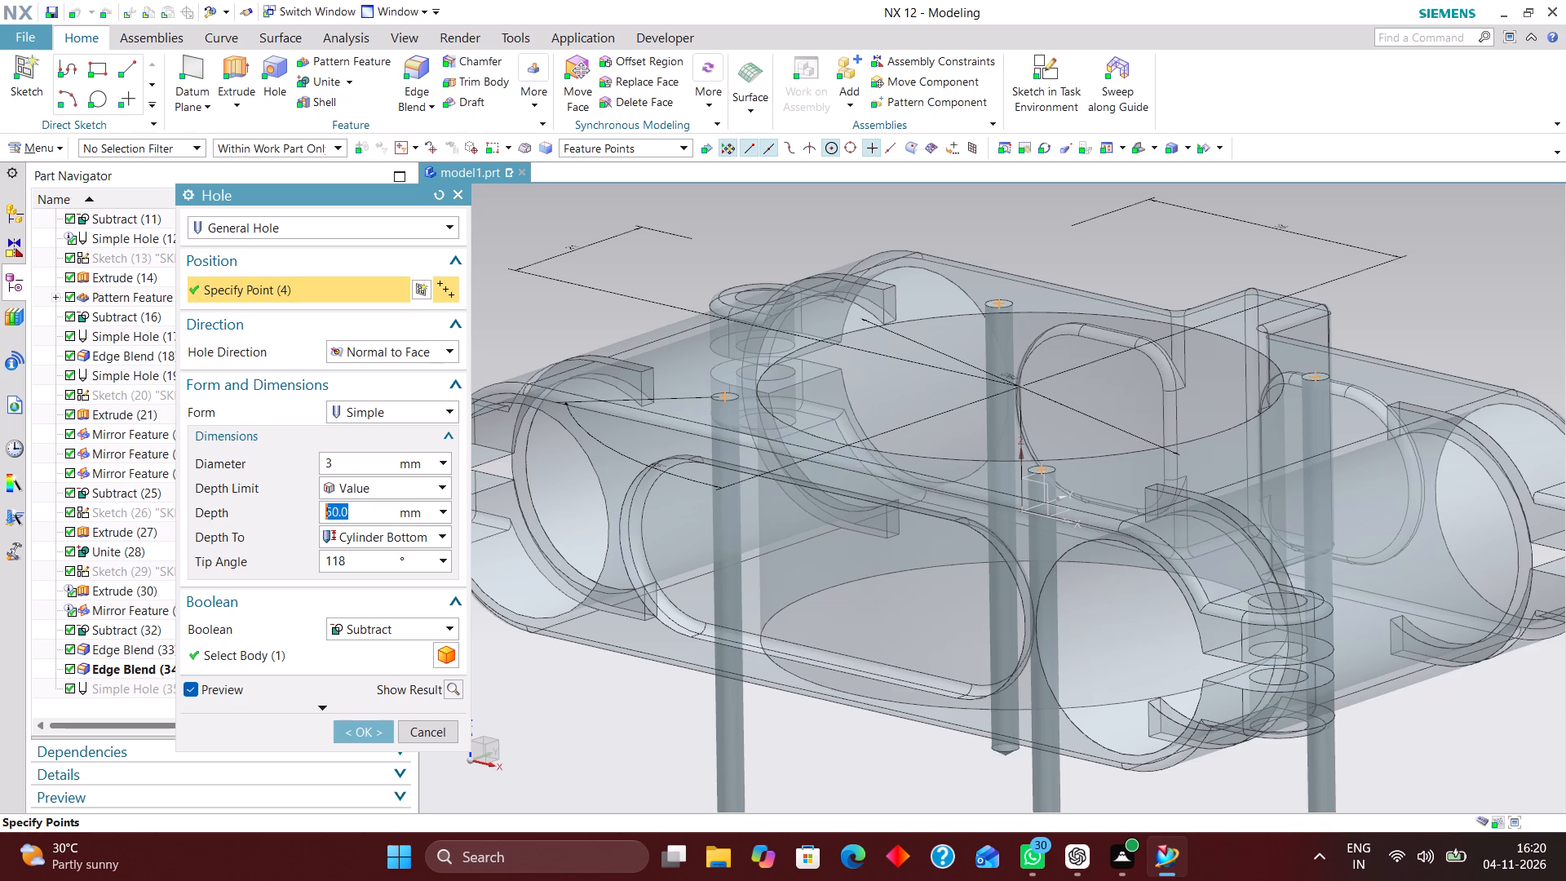
key(1)
key(5)
key(Return)
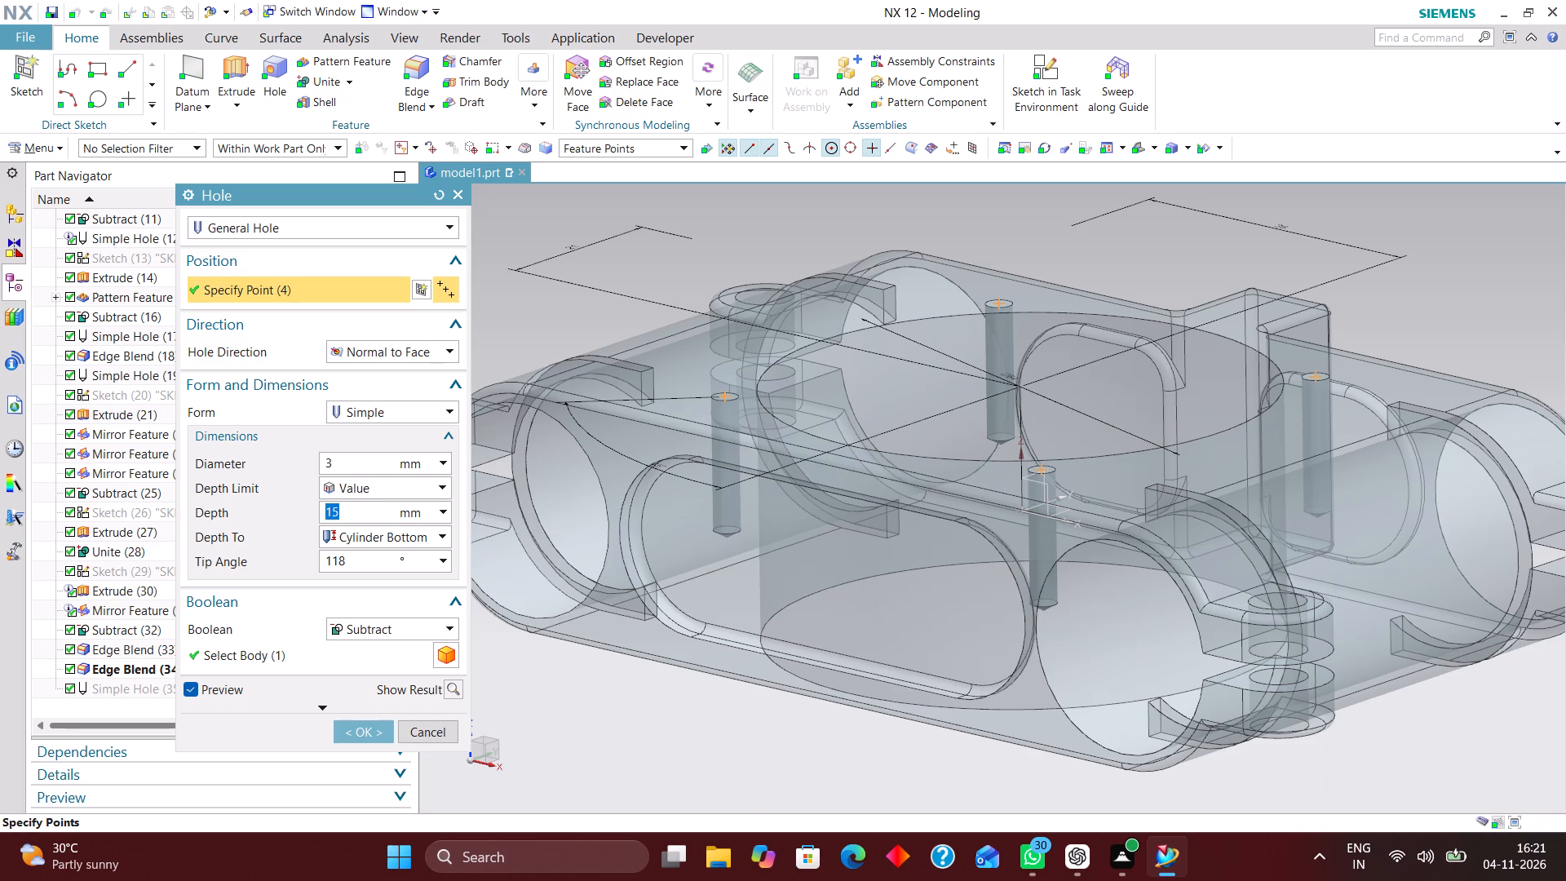
drag(347, 556, 298, 553)
key(0)
key(Return)
click(367, 729)
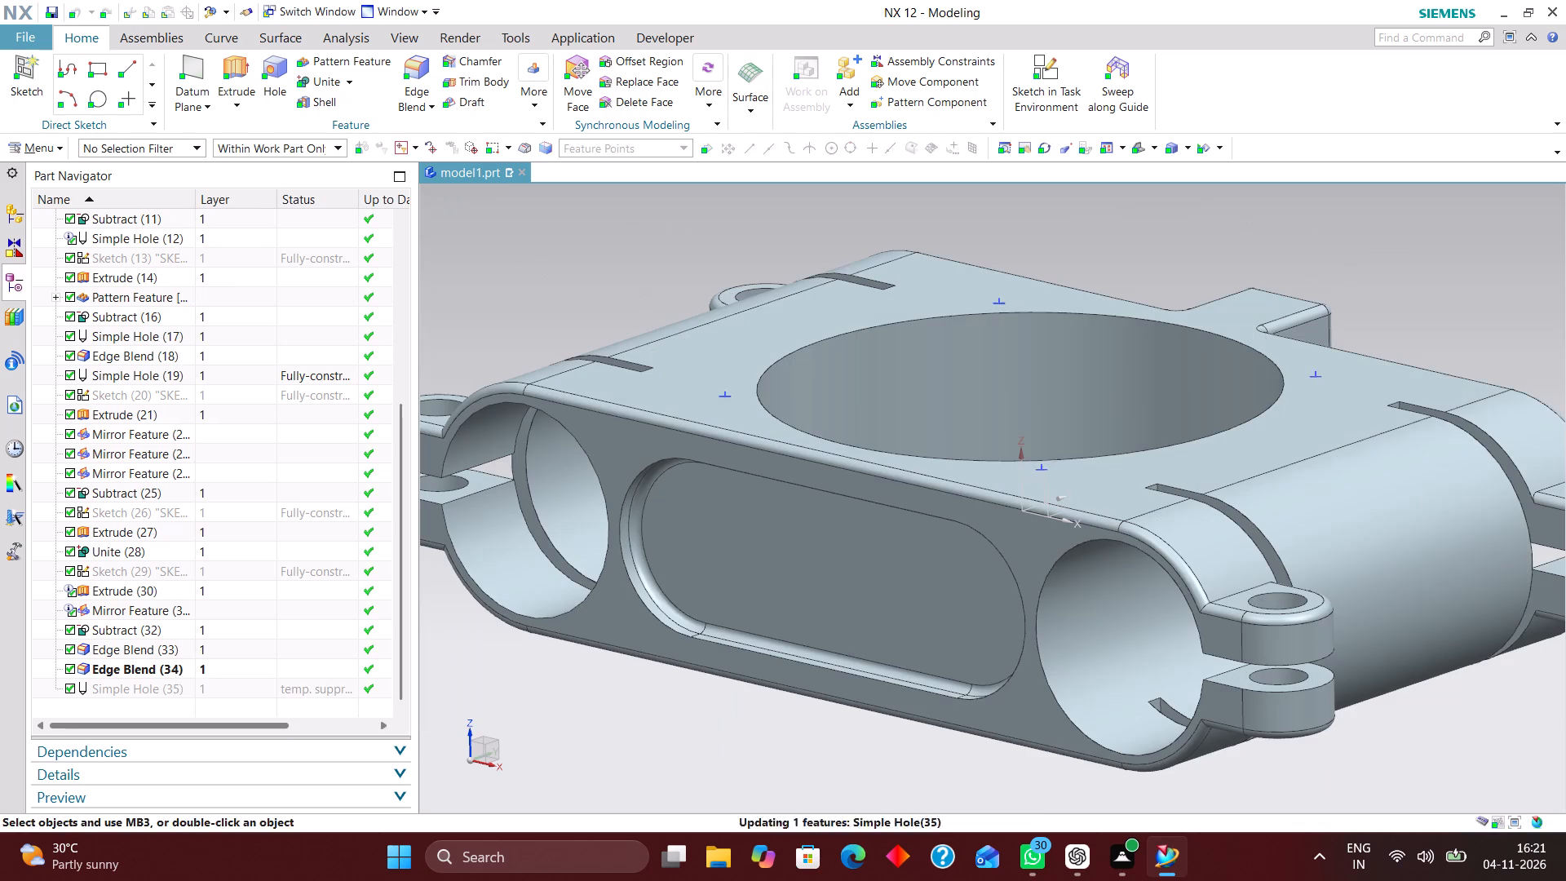
Start a hole feature on the bracket's underside face and place four sketch points around the large bore.
middle_drag(1069, 387, 1095, 376)
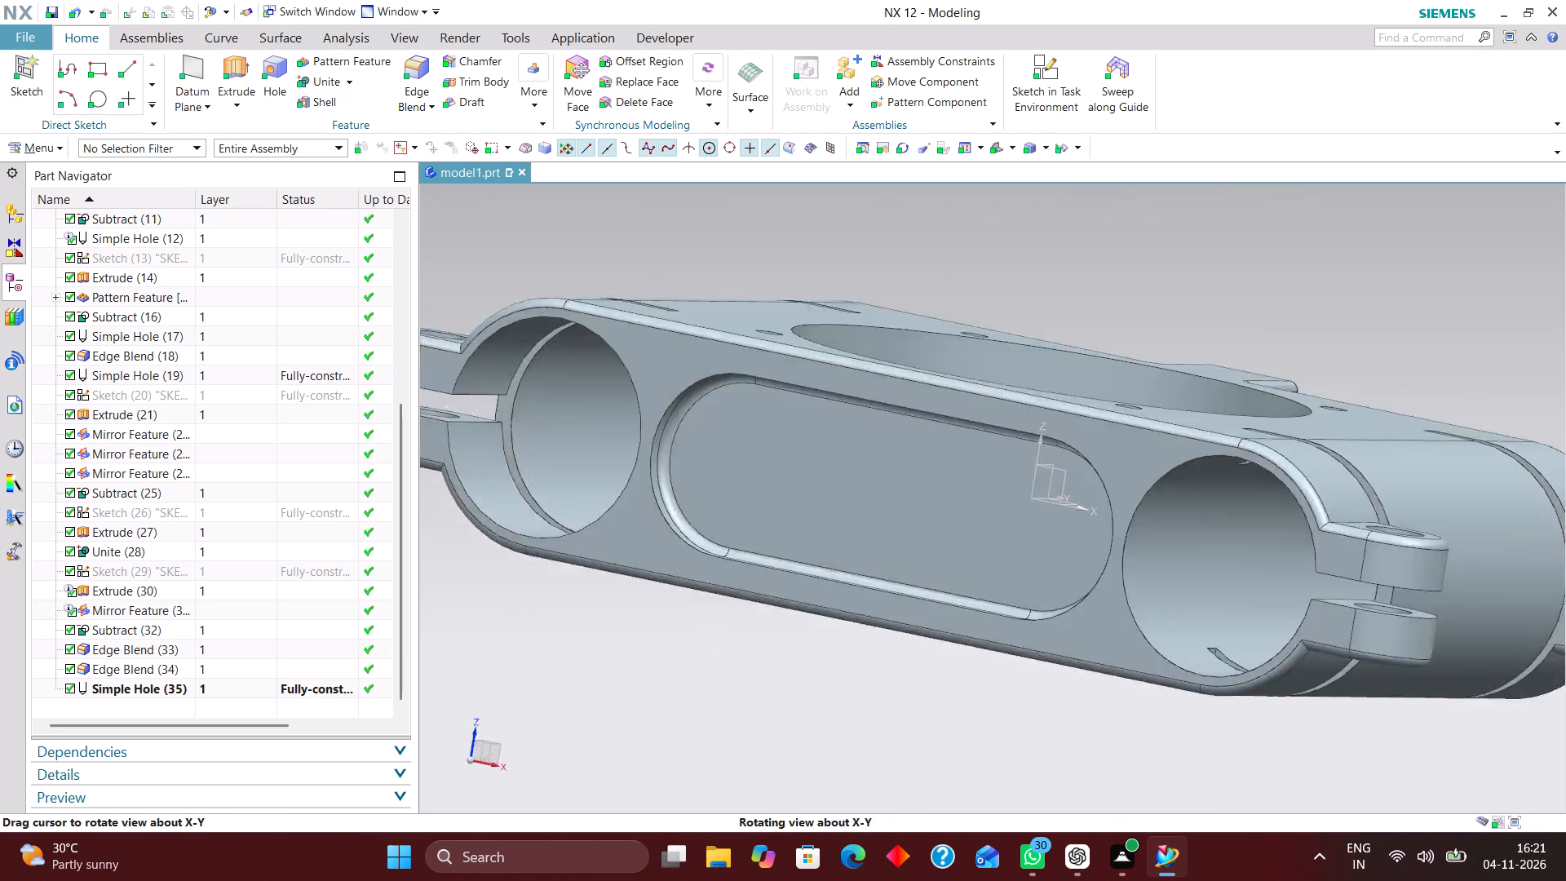
middle_drag(1095, 376, 1164, 384)
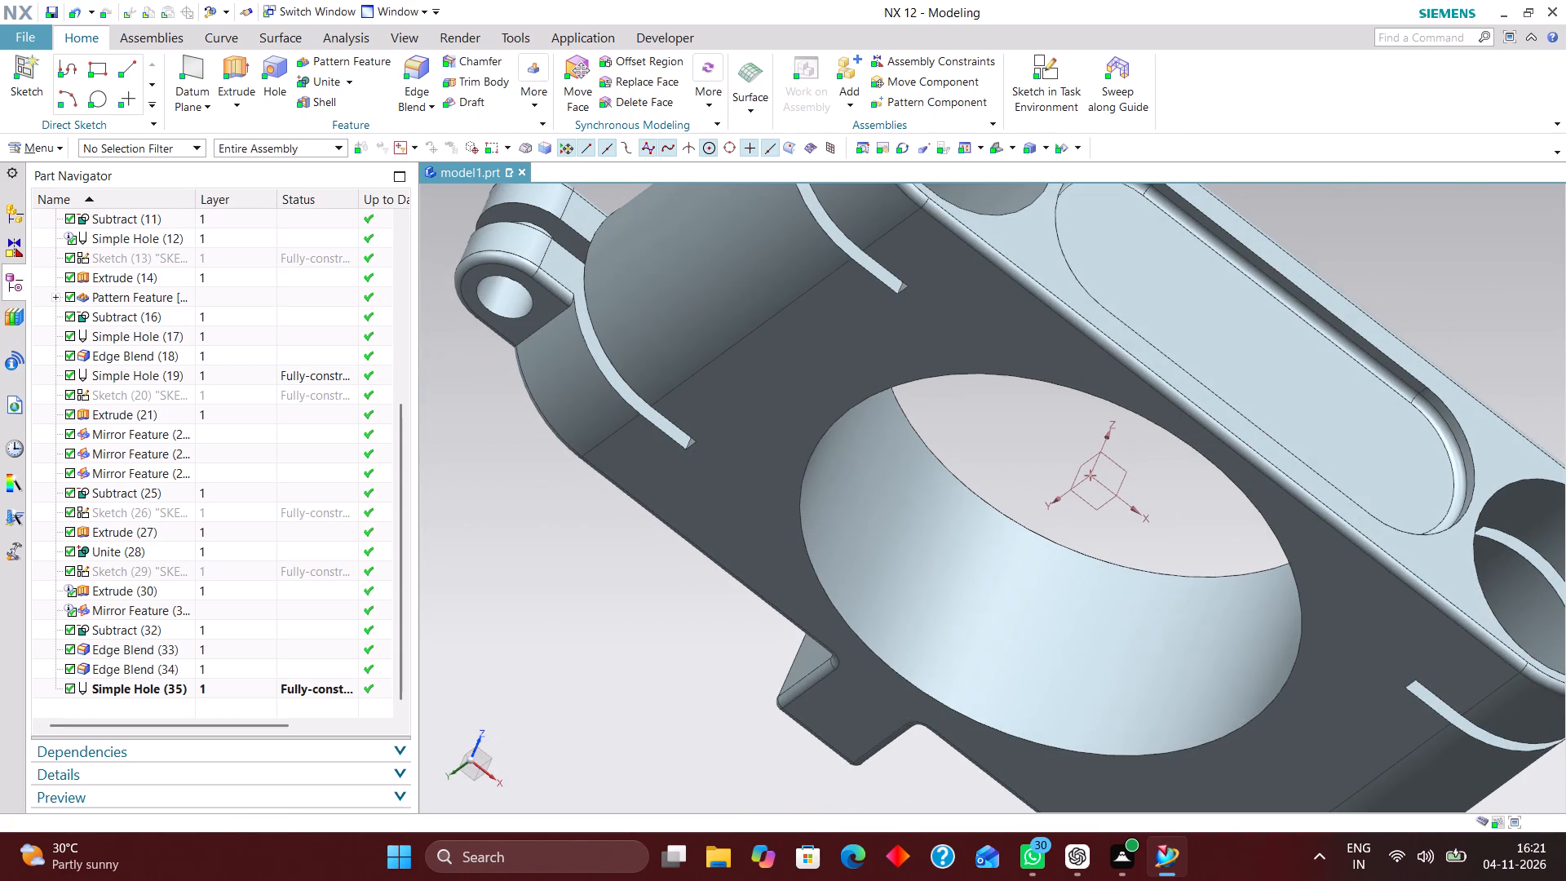
click(286, 69)
click(724, 427)
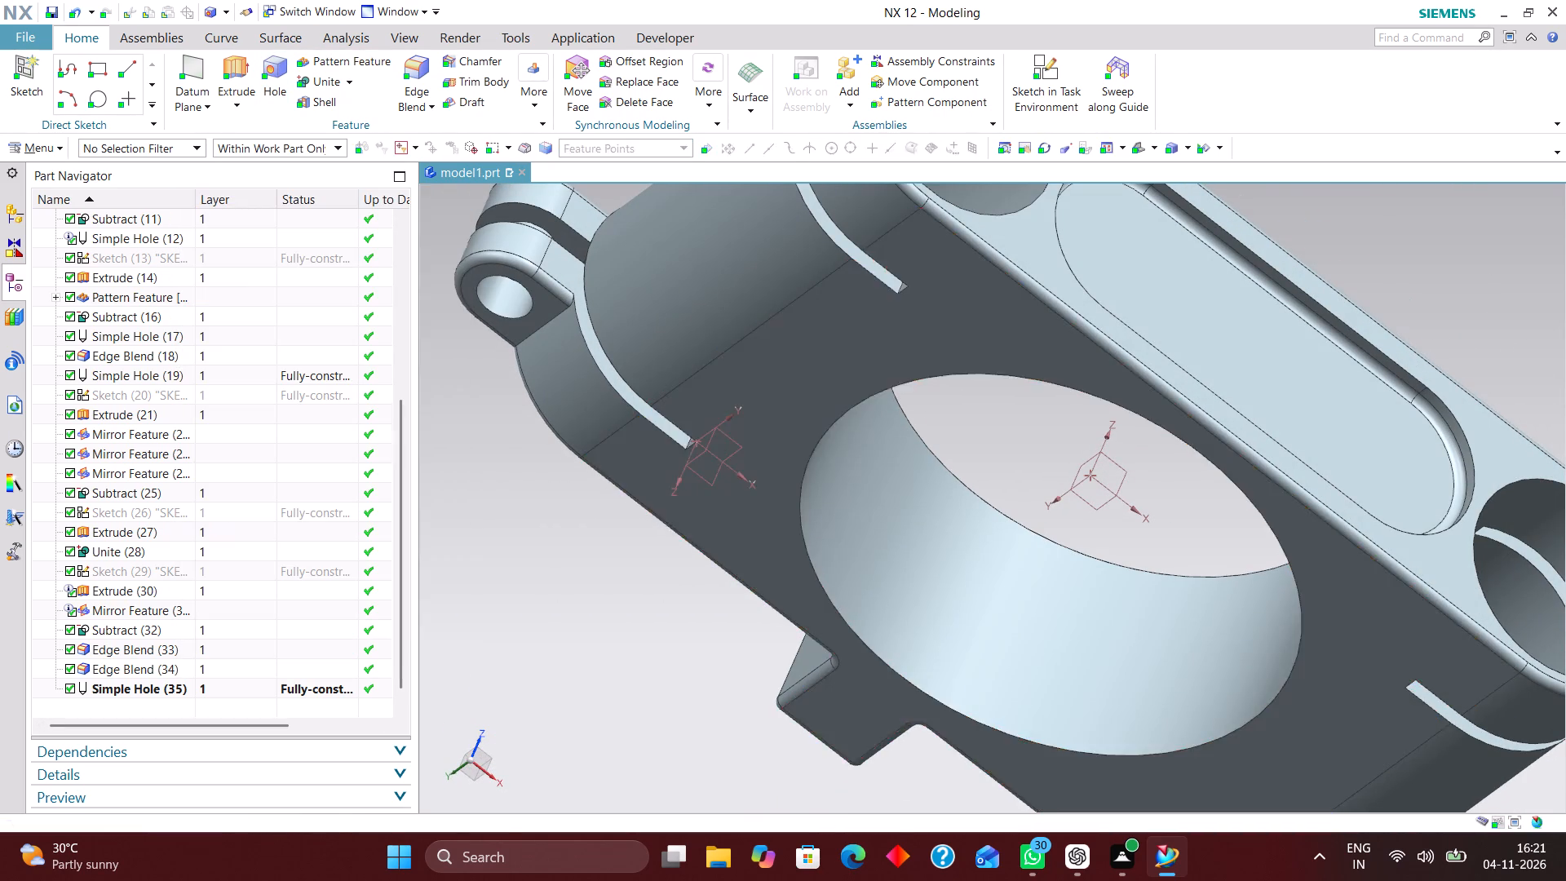
scroll(726, 605, down, 4)
scroll(1020, 556, up, 2)
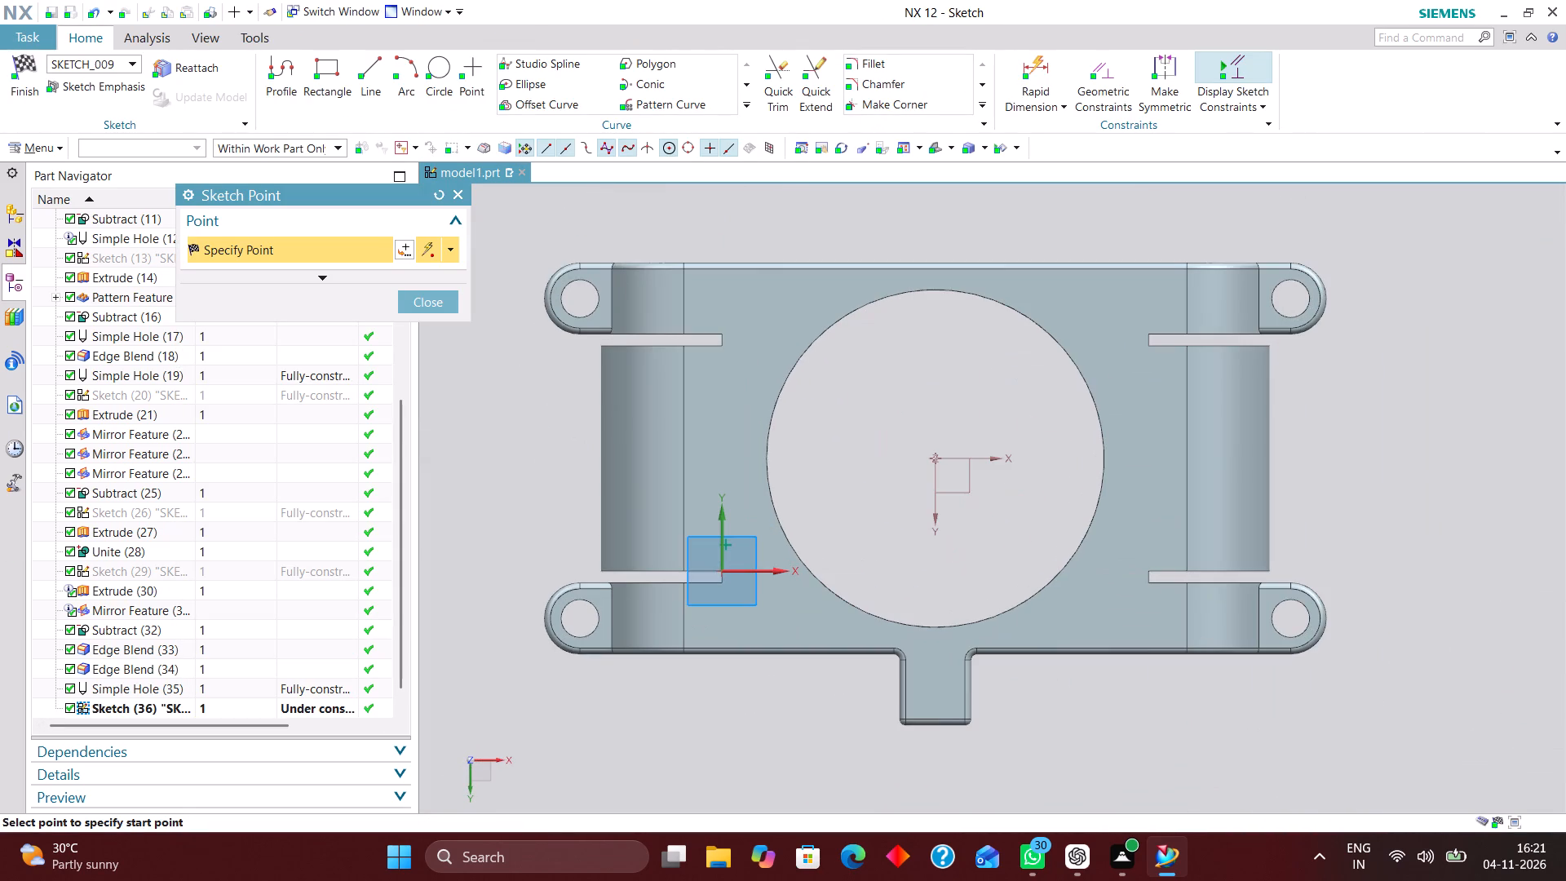
click(787, 322)
click(1096, 323)
click(1091, 606)
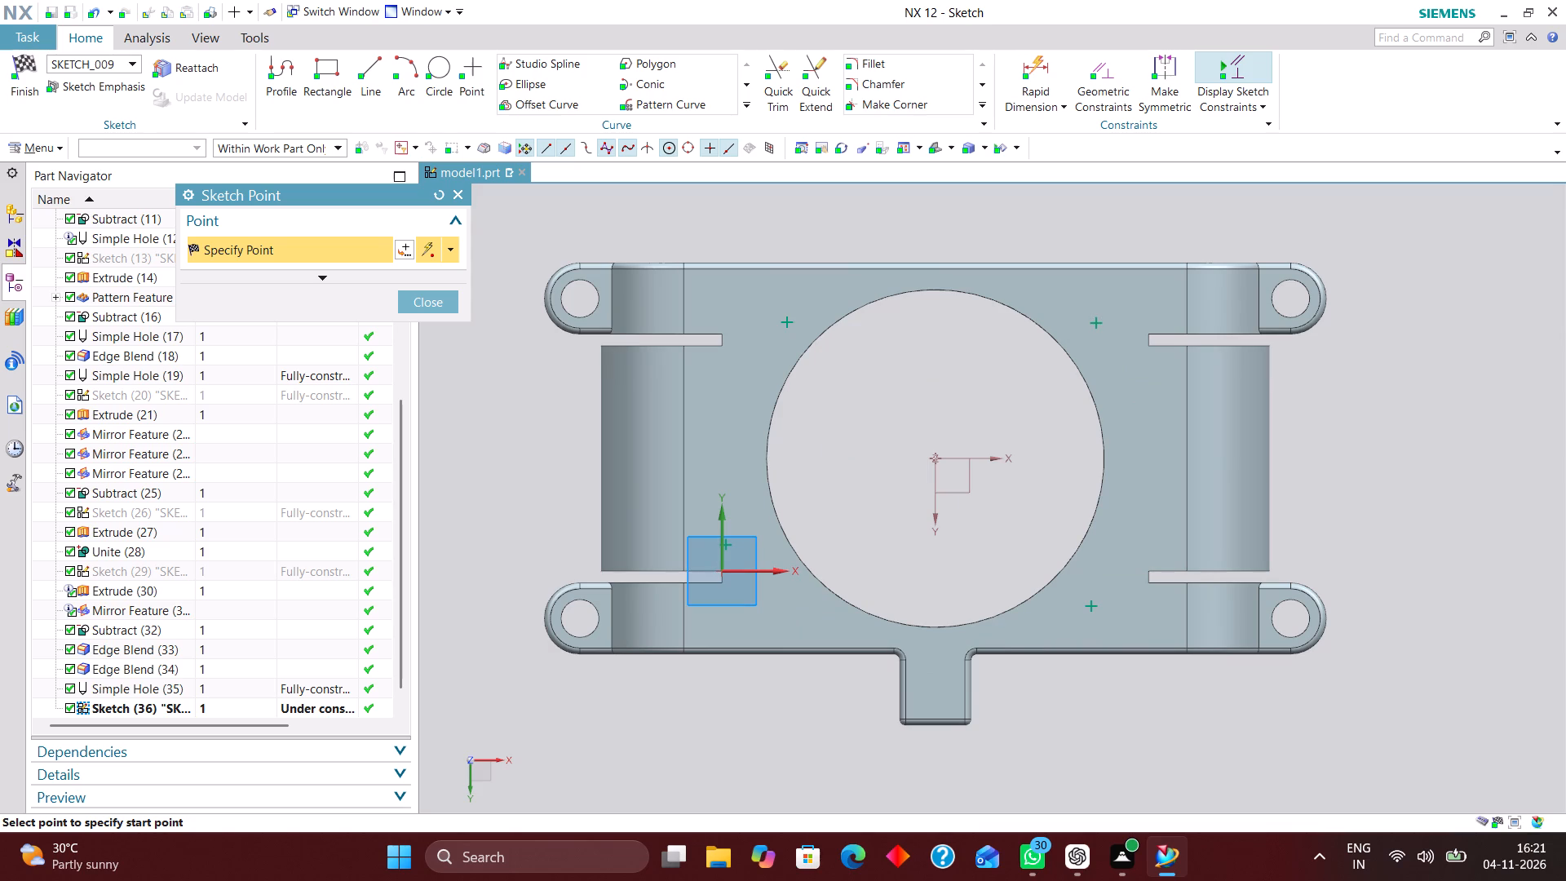
click(438, 307)
Sketch a 64 mm diameter circle centred on the datum origin at the large bore's centre.
click(440, 72)
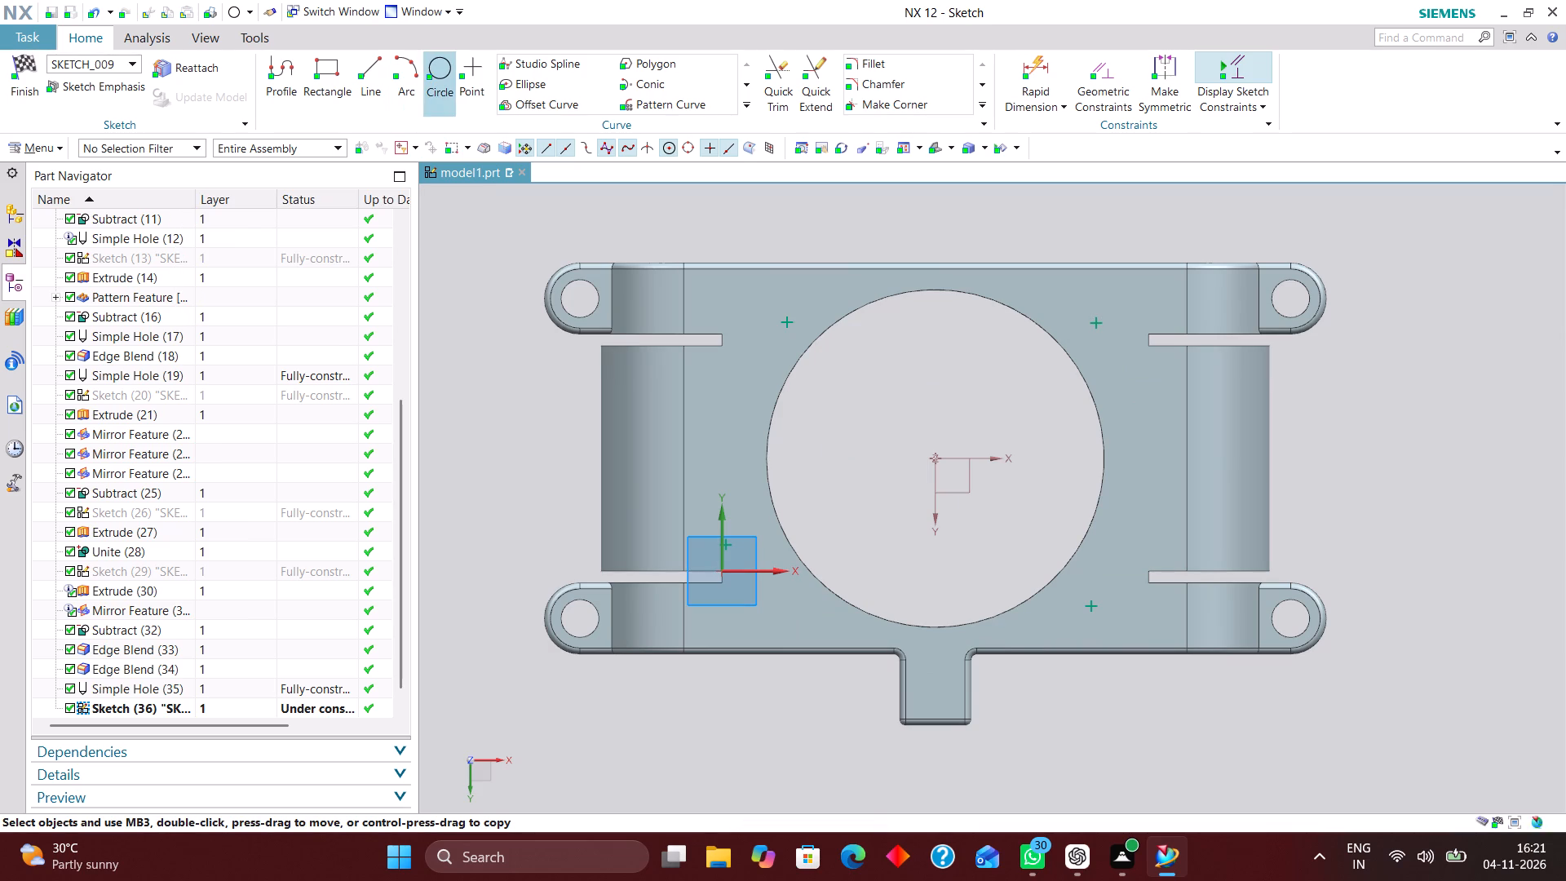
click(936, 457)
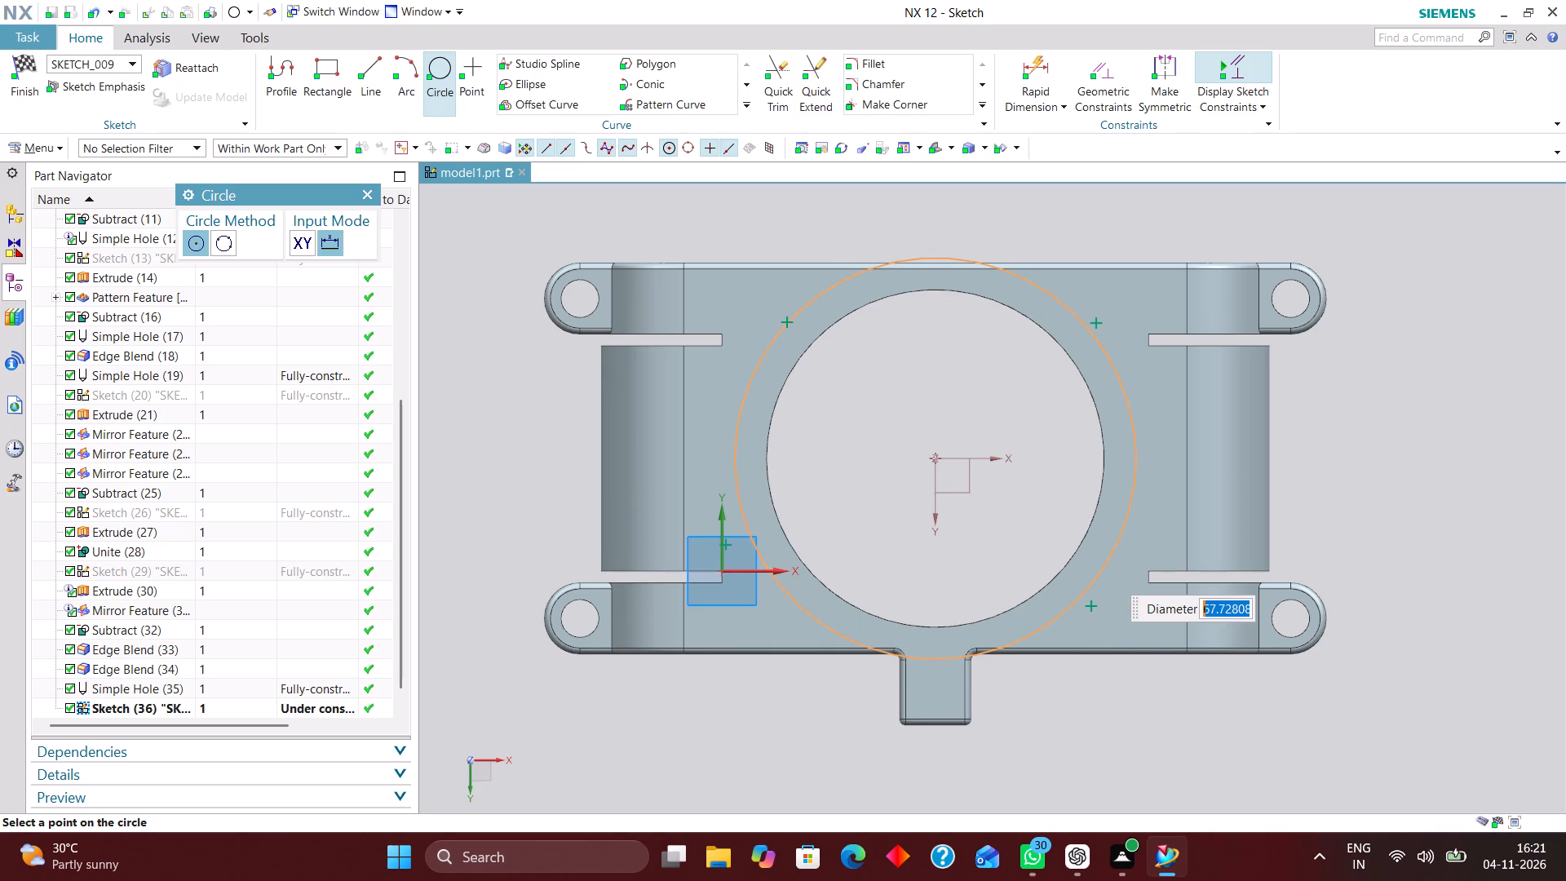
text(64)
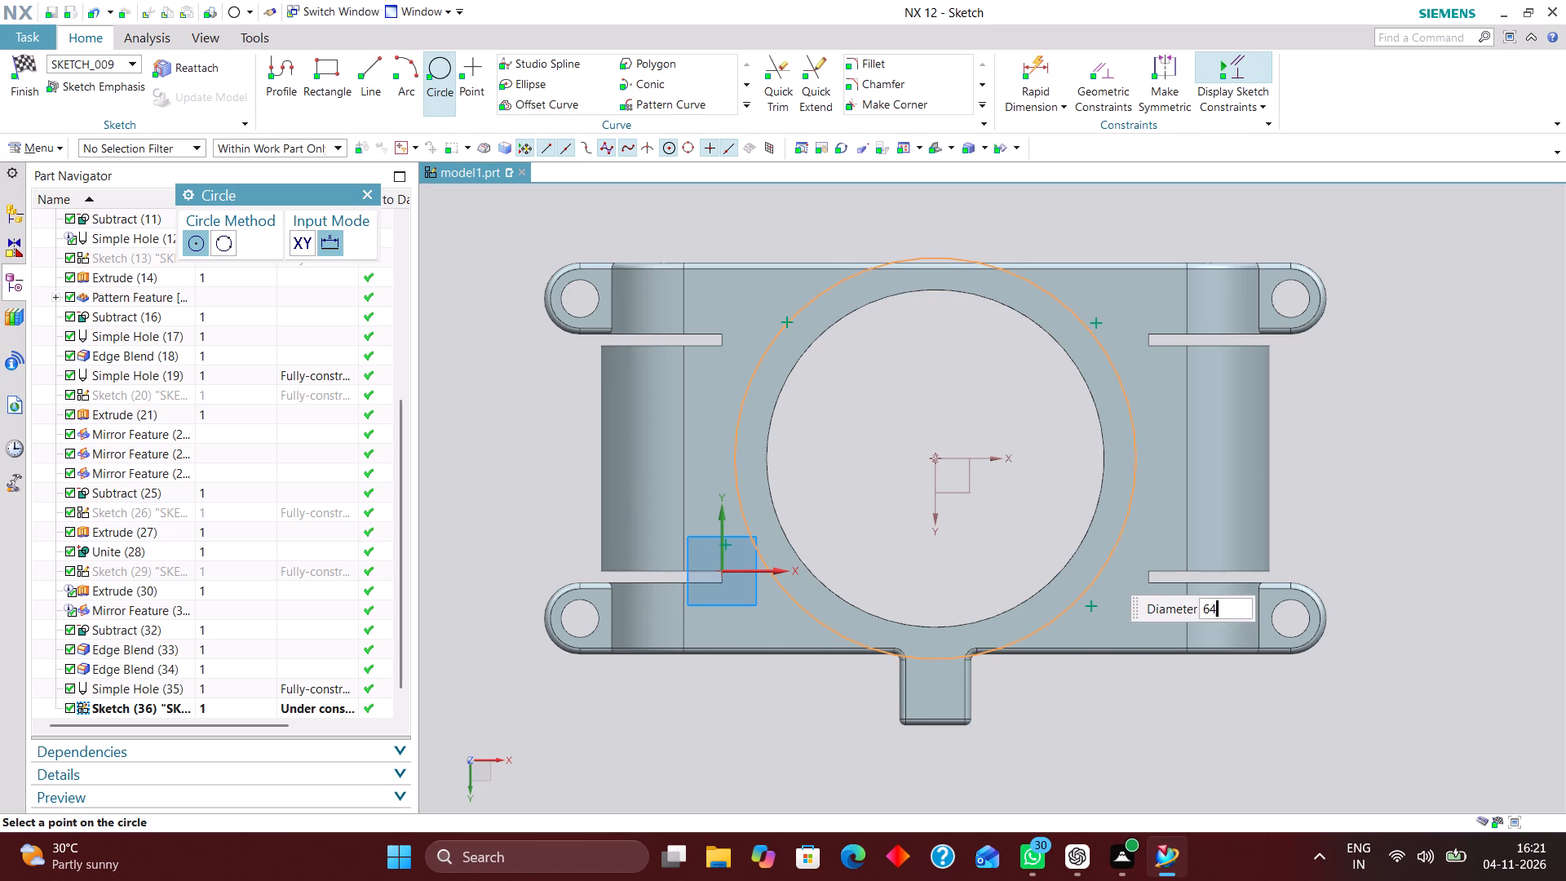
key(Return)
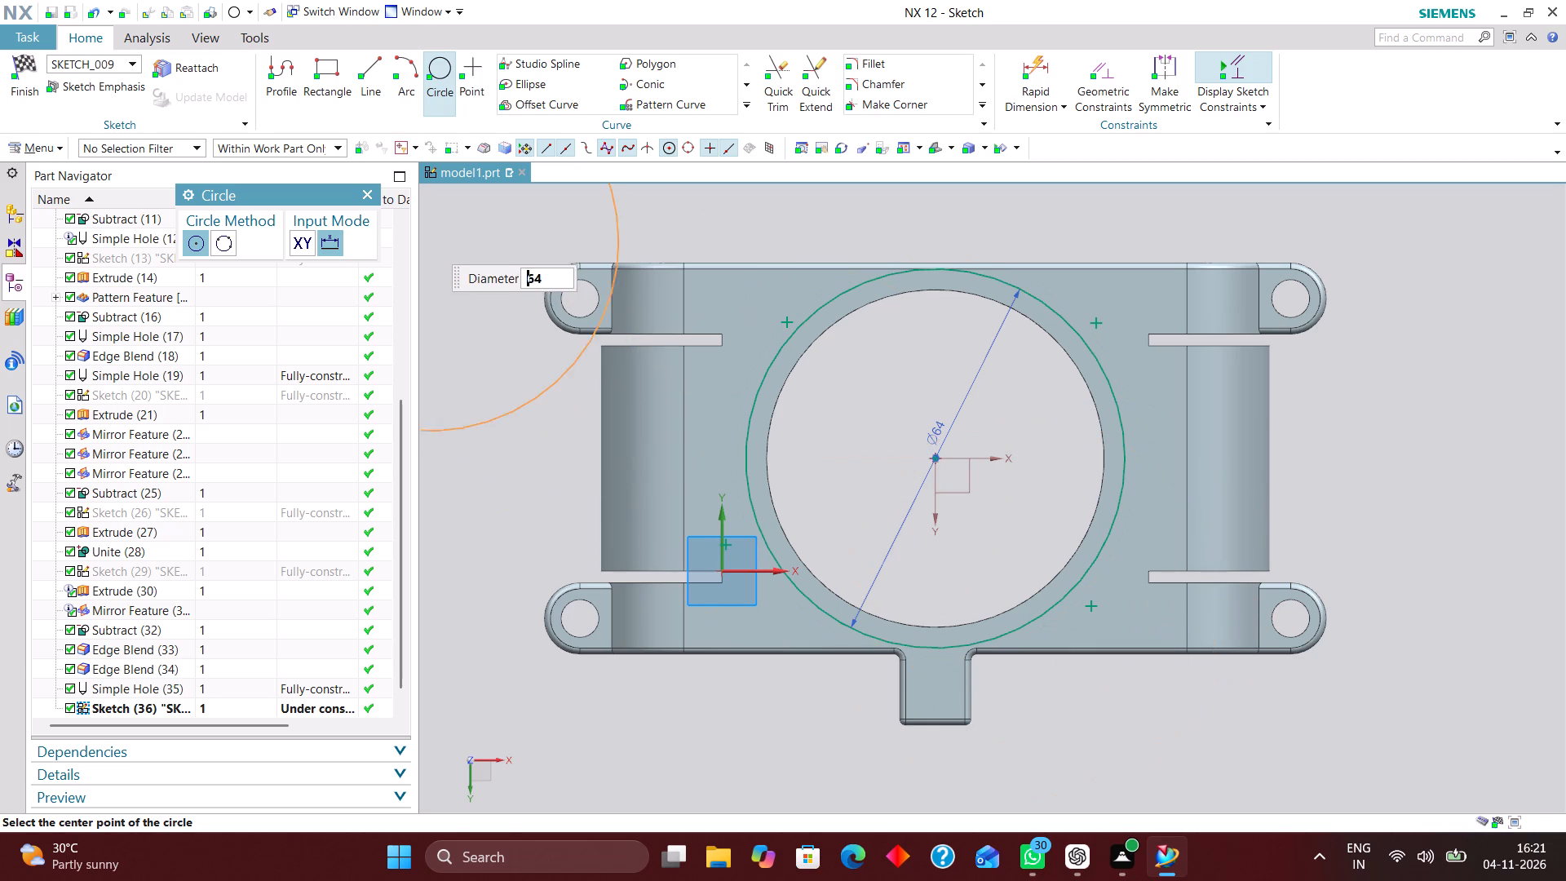
click(365, 190)
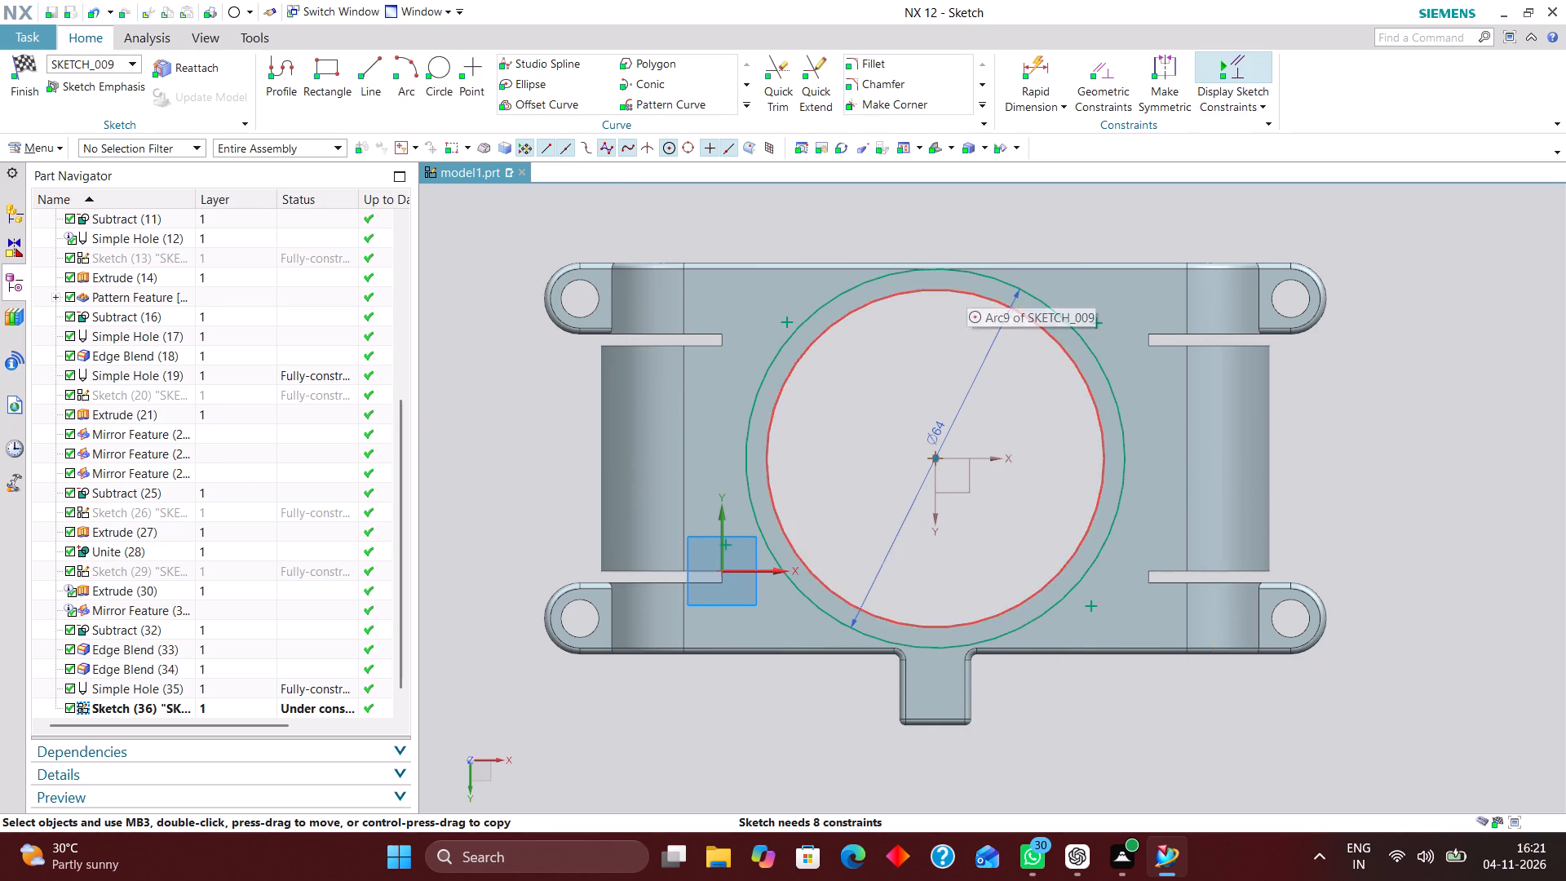
Sketch a diagonal line from the circle's centre outward past the 64 mm circle, beyond the bracket's edge.
scroll(998, 395, up, 1)
scroll(1007, 265, up, 4)
scroll(1009, 273, down, 5)
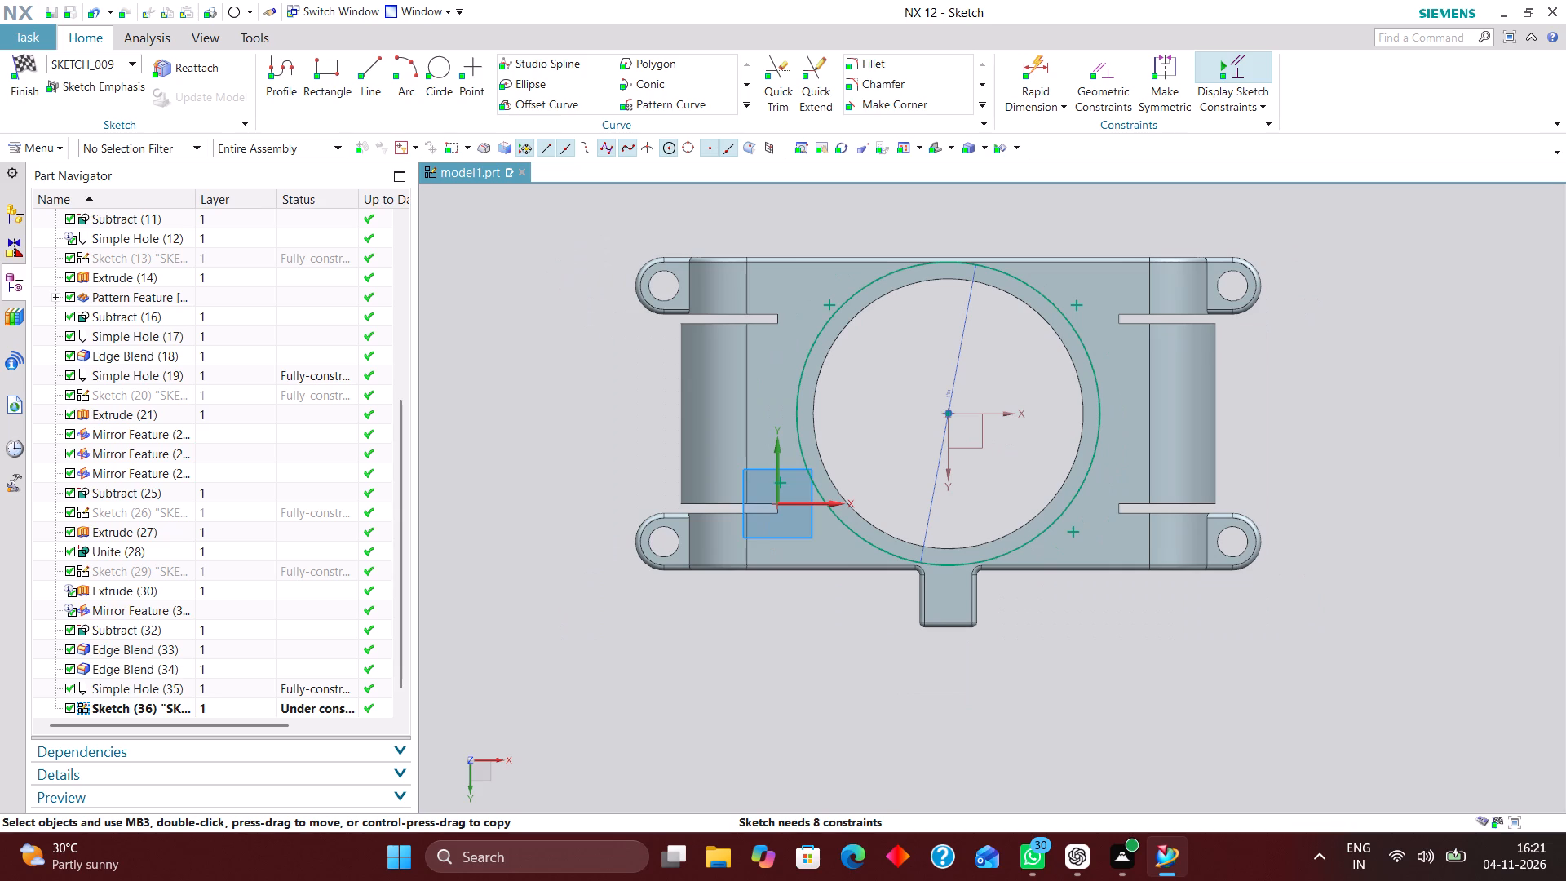
scroll(985, 455, down, 1)
middle_click(1059, 246)
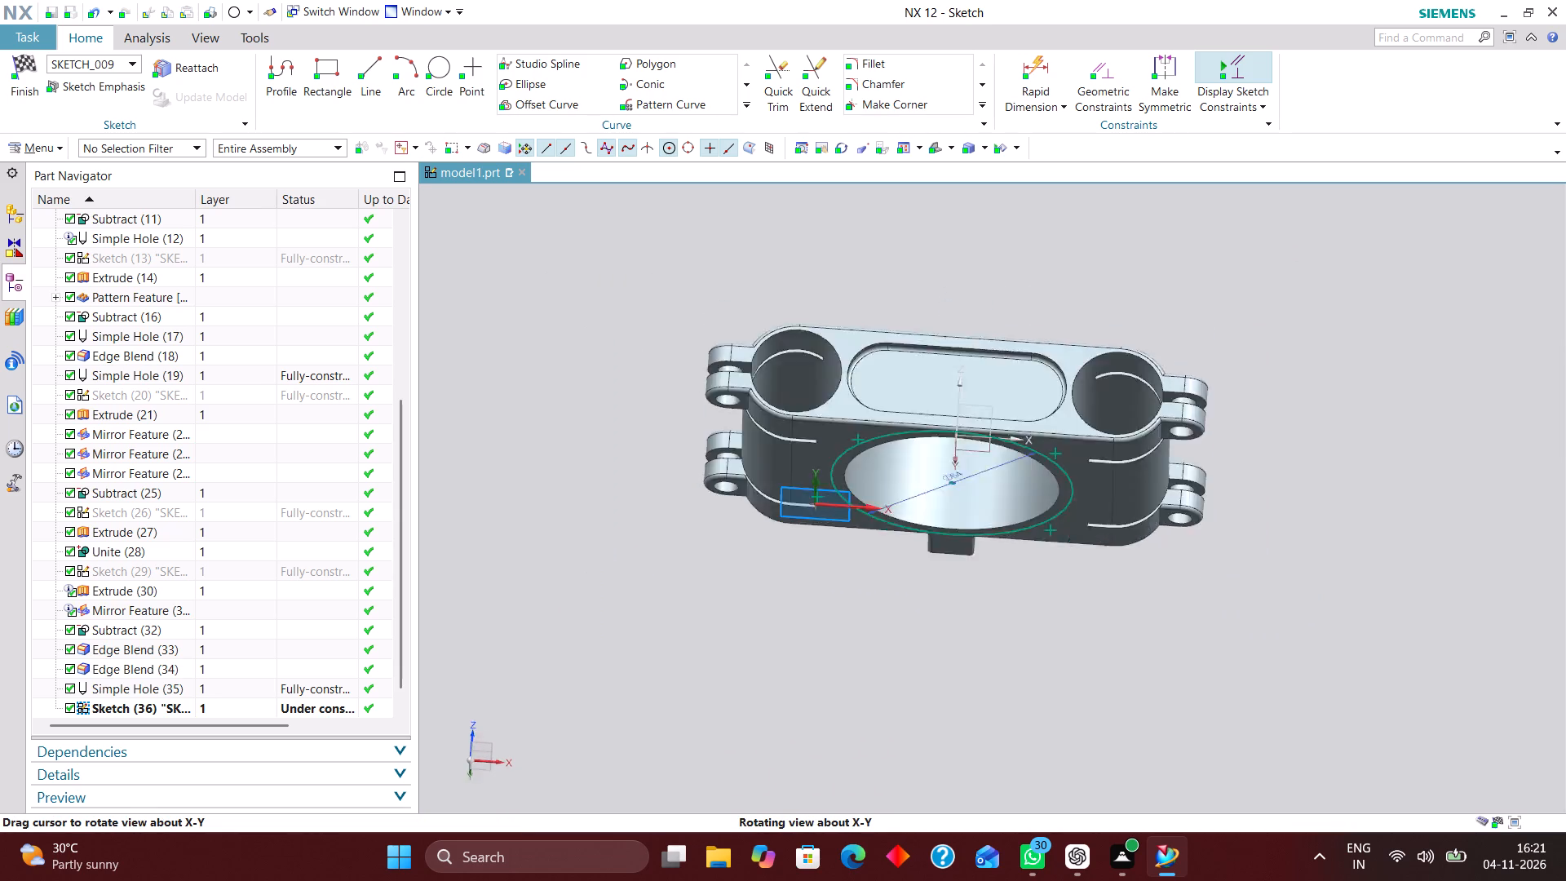
scroll(1063, 249, up, 1)
right_drag(1333, 297, 1276, 302)
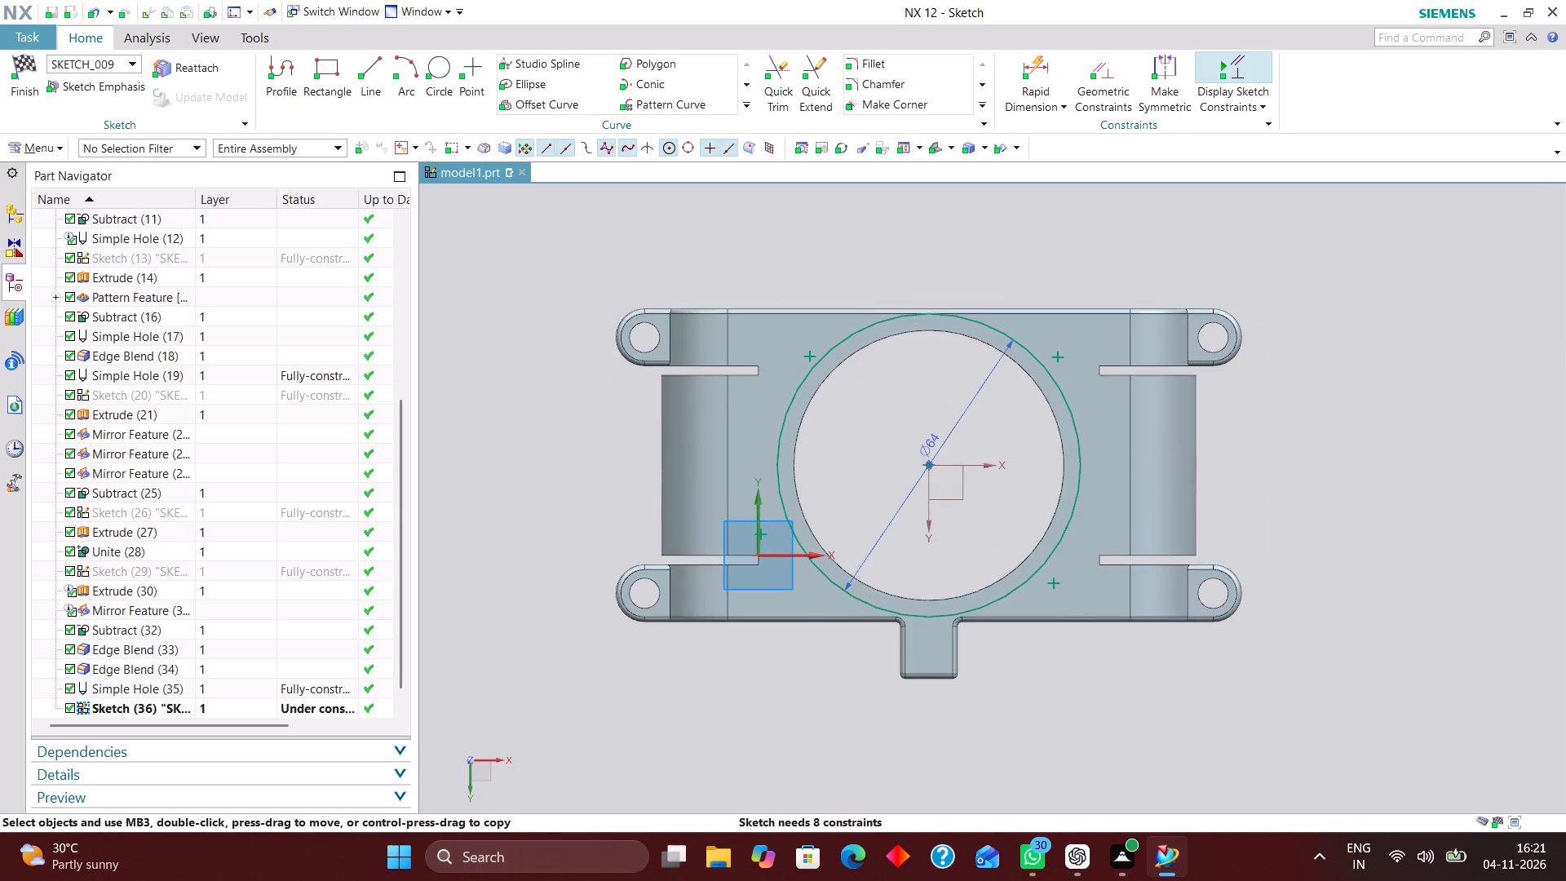
scroll(927, 525, up, 3)
scroll(969, 428, down, 2)
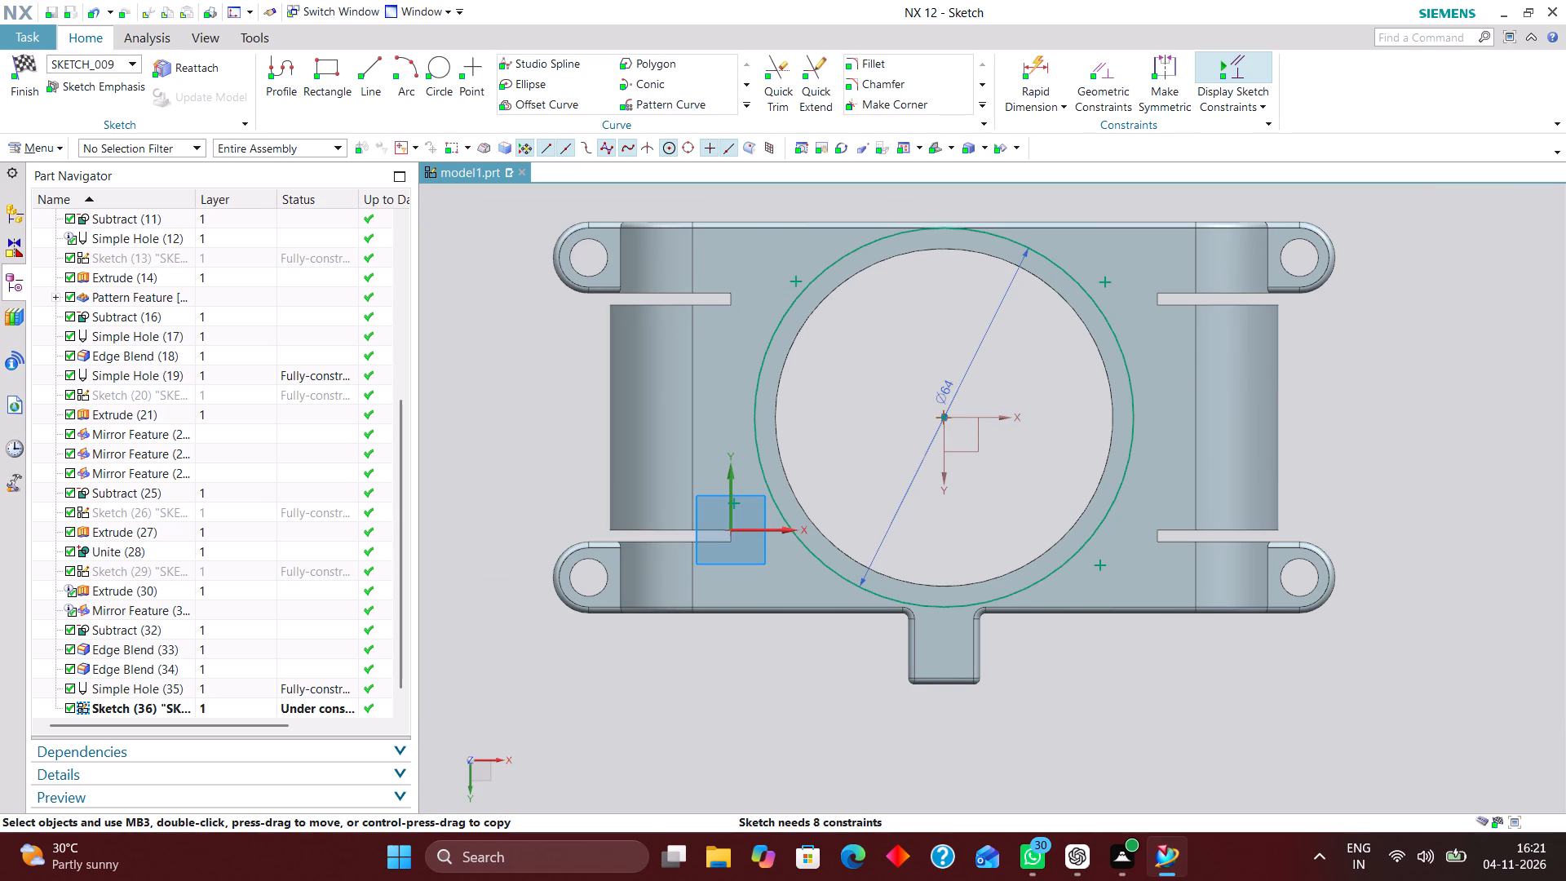
click(379, 66)
scroll(943, 492, down, 2)
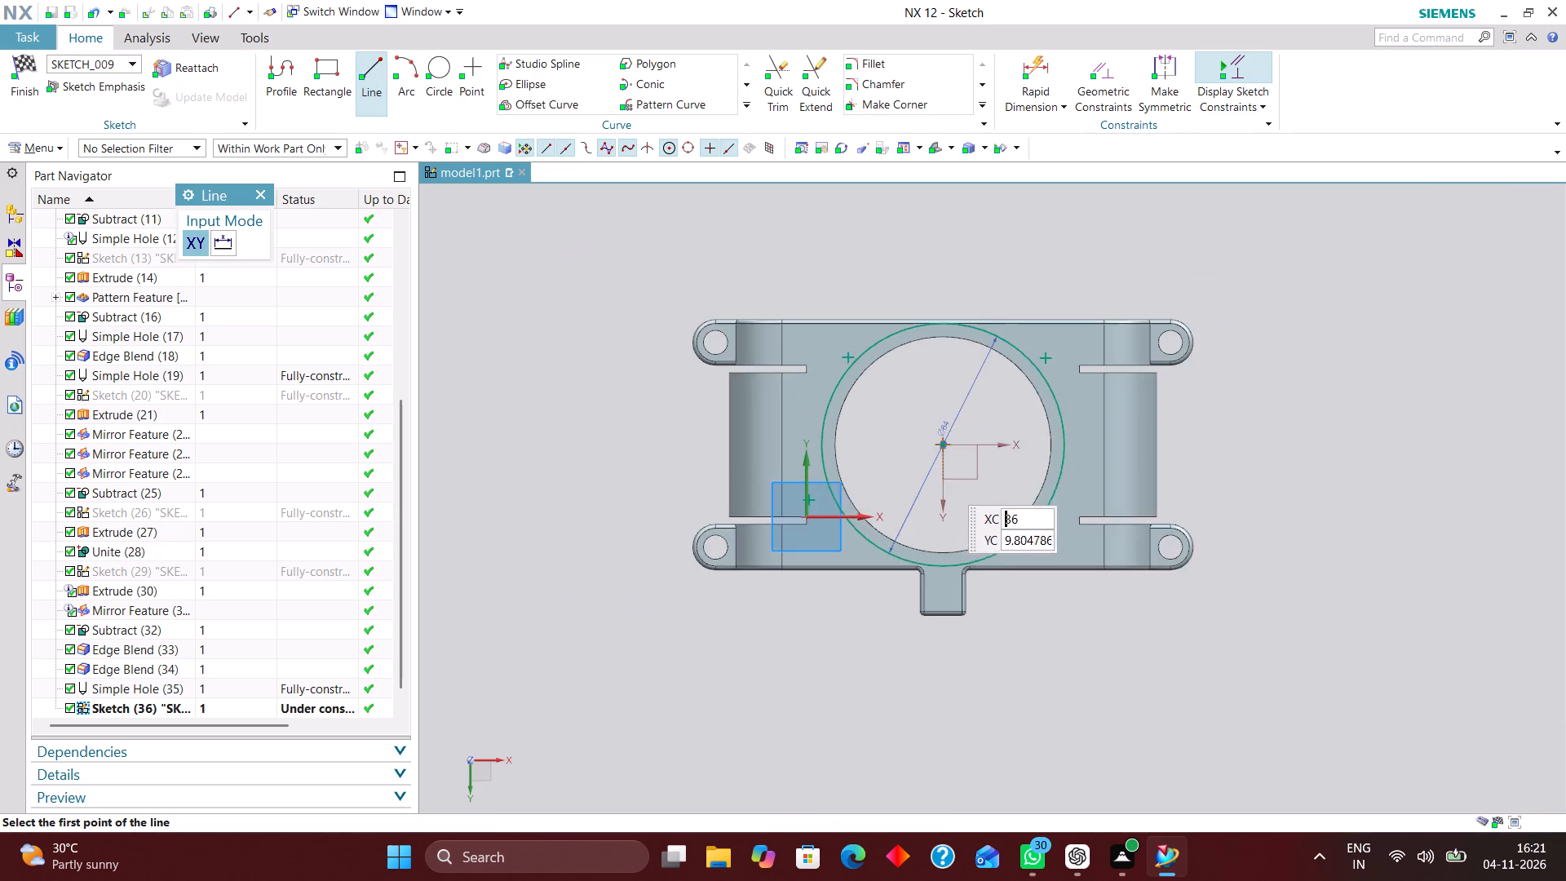
scroll(940, 406, up, 2)
click(944, 466)
click(1185, 217)
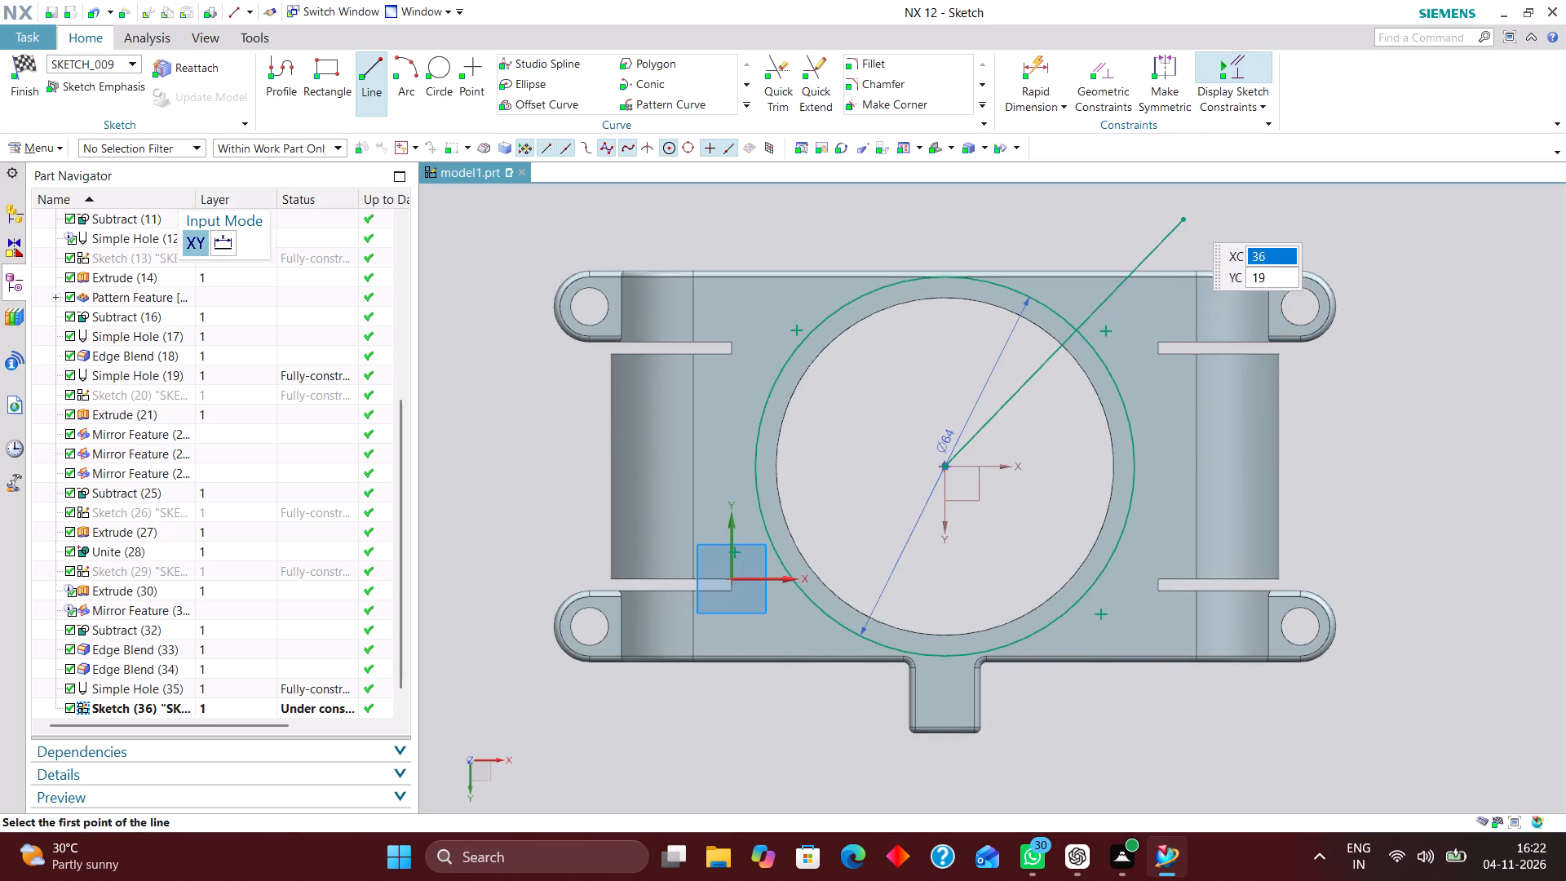
Add a 45° angular dimension between the vertical datum axis and the diagonal line.
click(1036, 60)
click(385, 423)
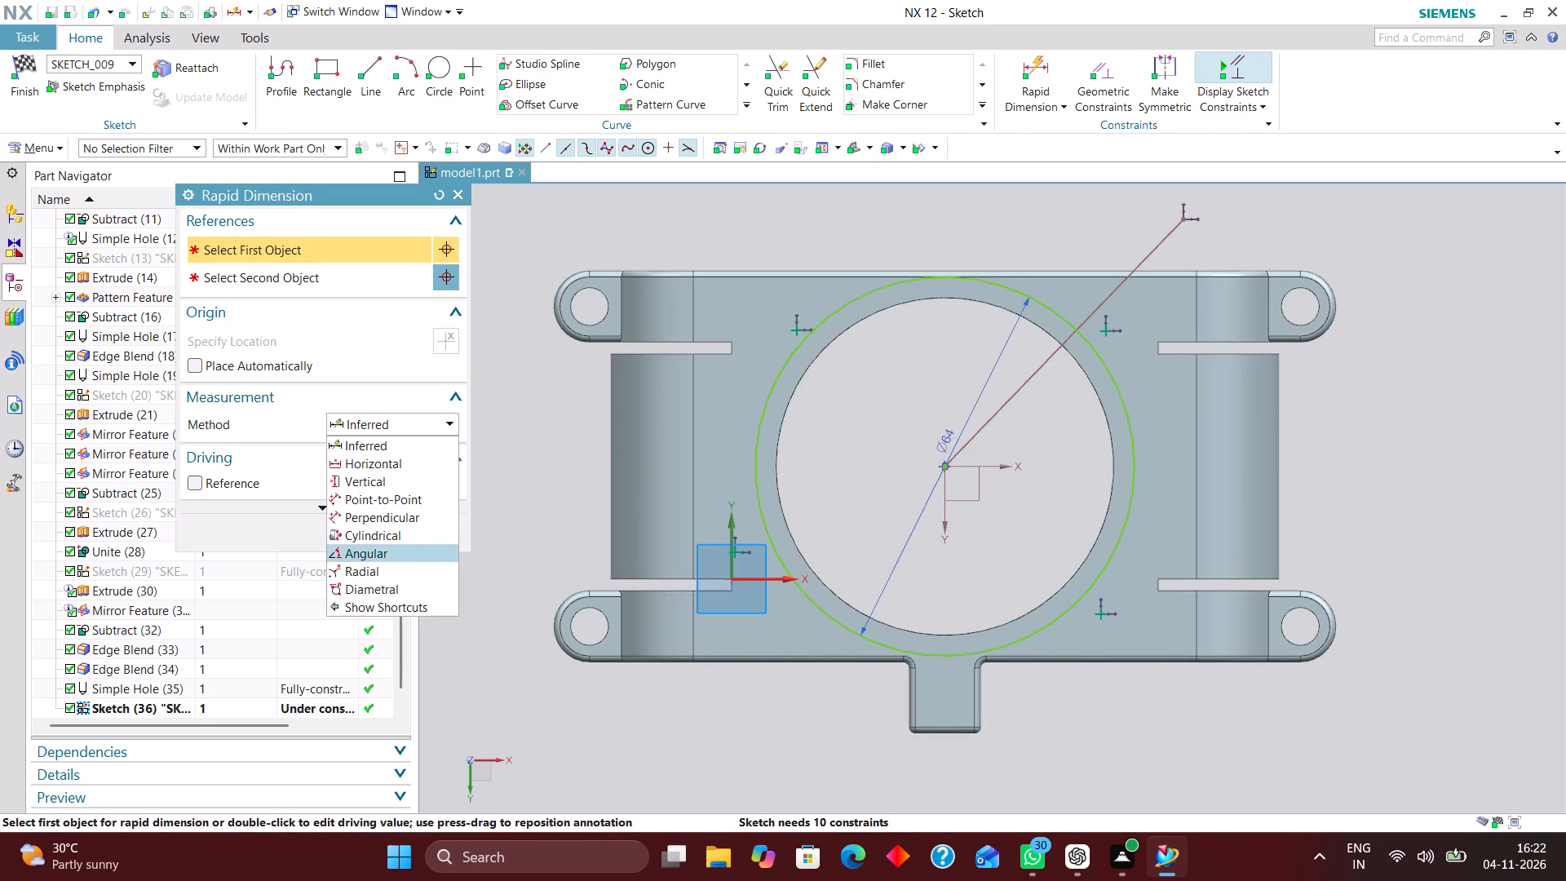
click(387, 556)
click(942, 520)
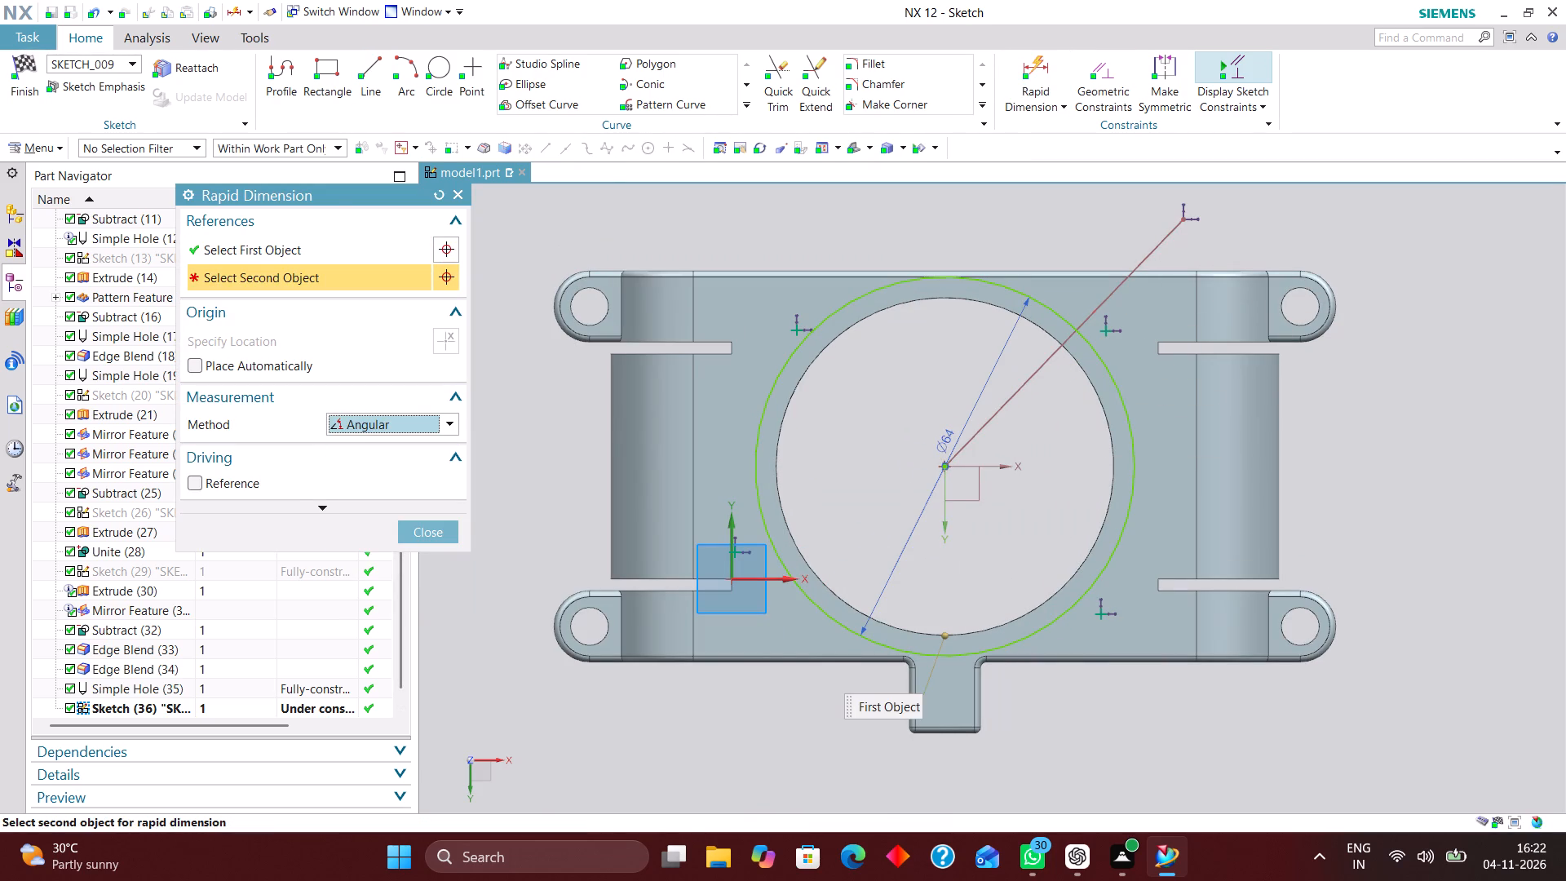
click(970, 438)
click(1042, 209)
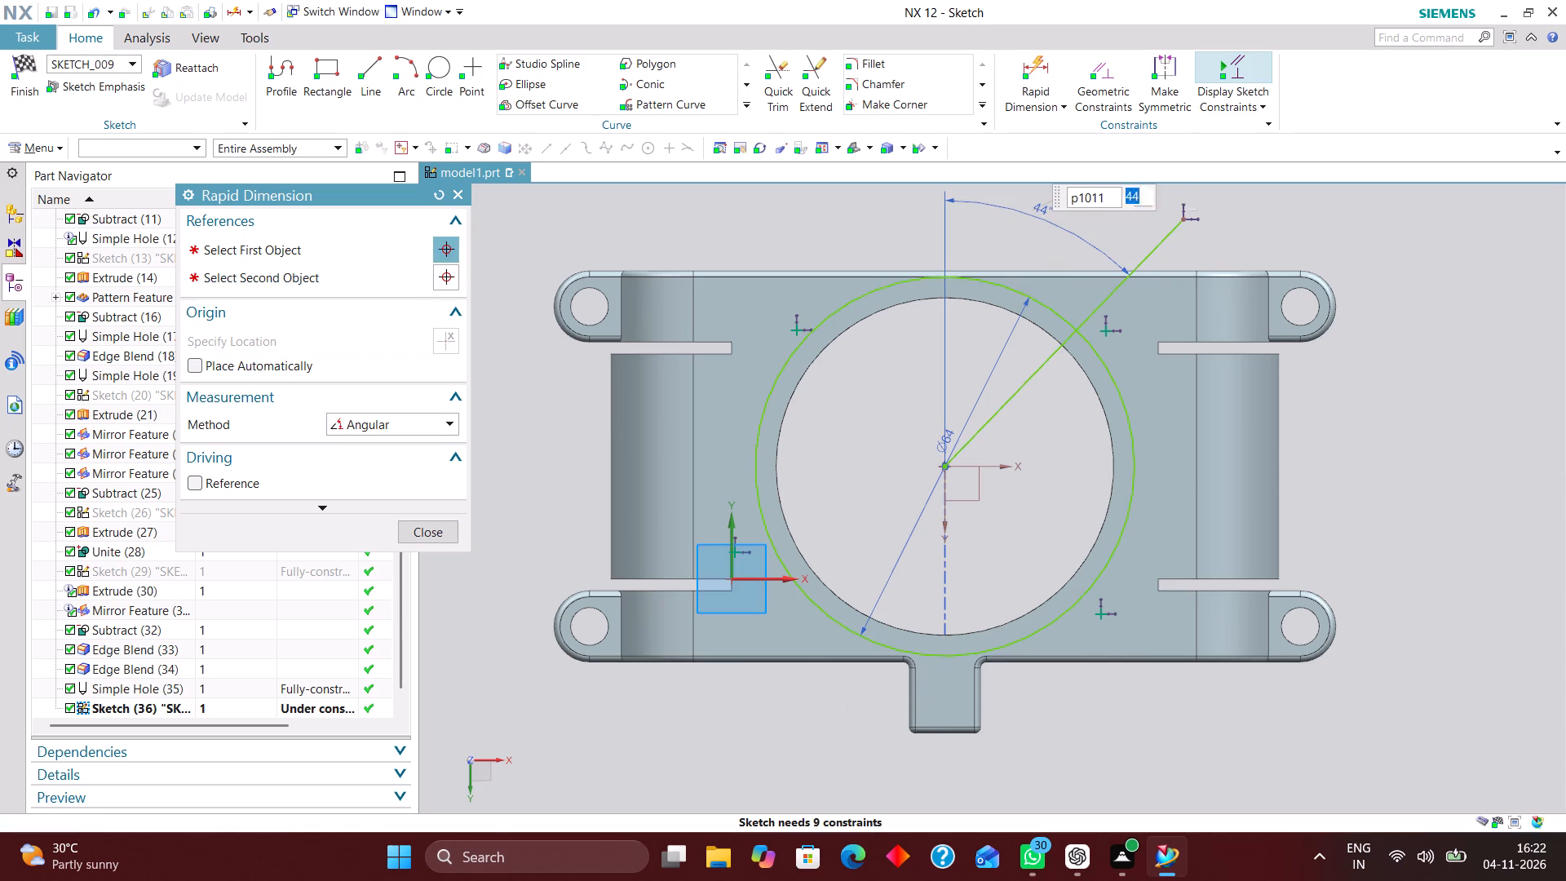
text(45)
key(Return)
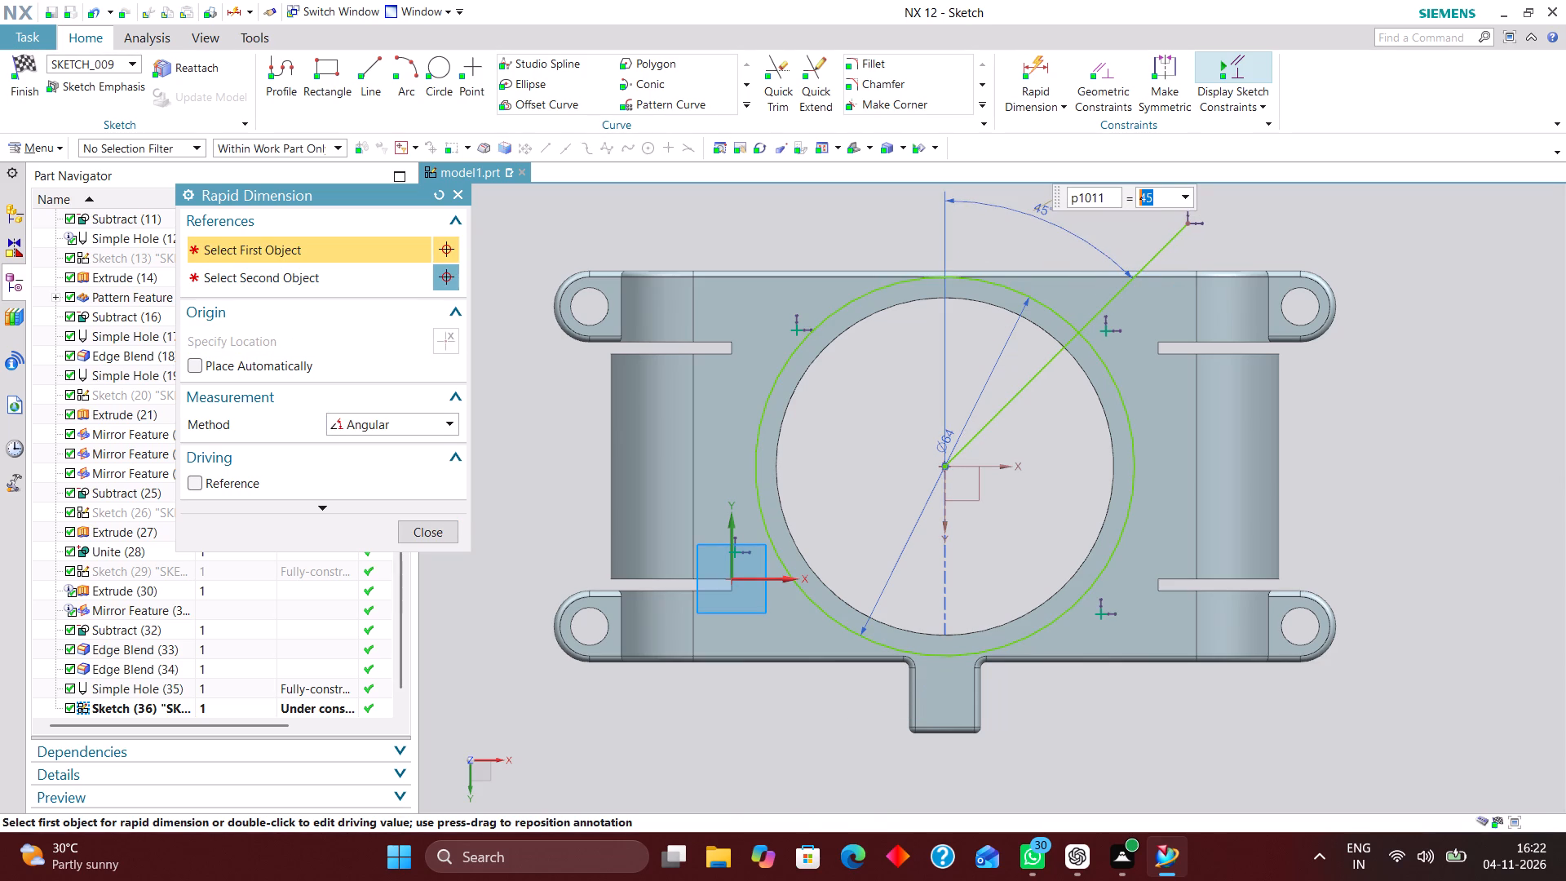
click(434, 538)
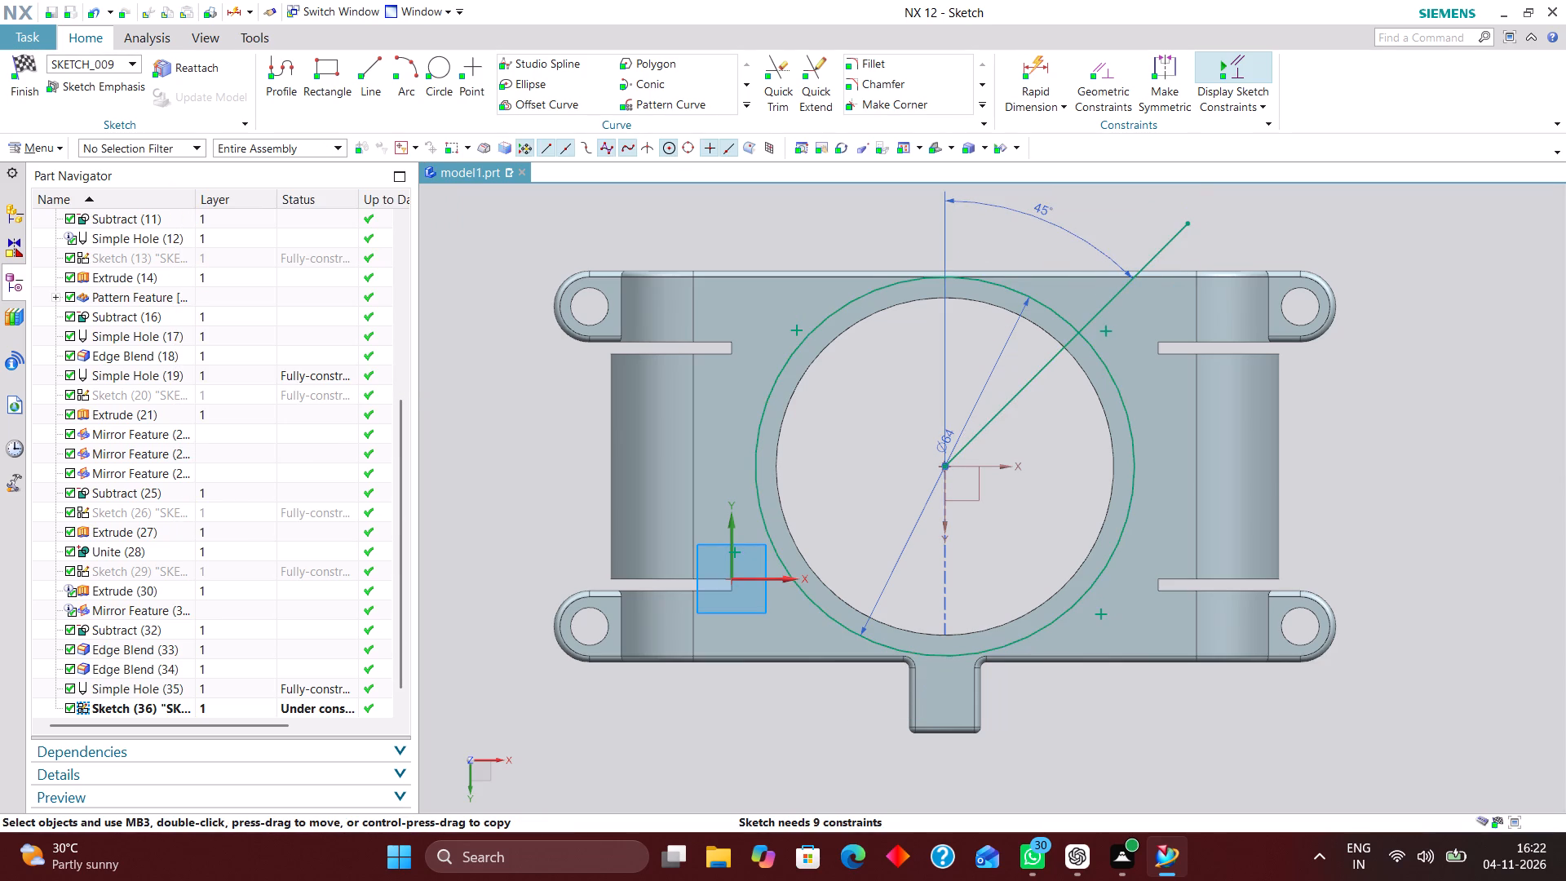
Convert the 45° diagonal line to reference geometry.
right_drag(1024, 396, 1090, 494)
right_drag(1016, 396, 1067, 462)
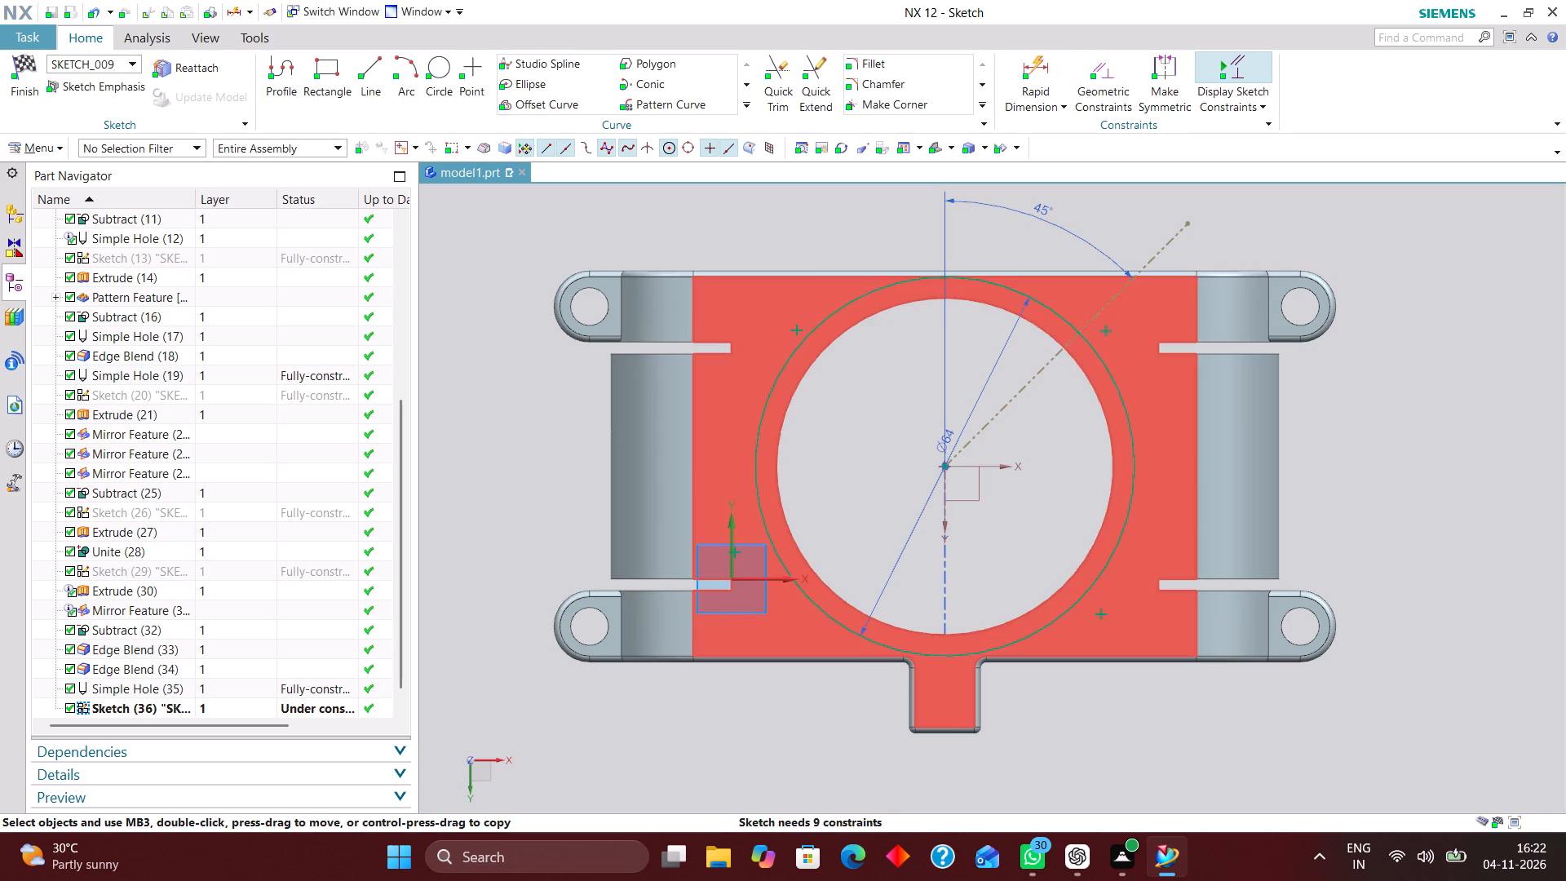
Quick Trim the part of the diagonal reference line that extends beyond the 64 mm circle.
click(1091, 77)
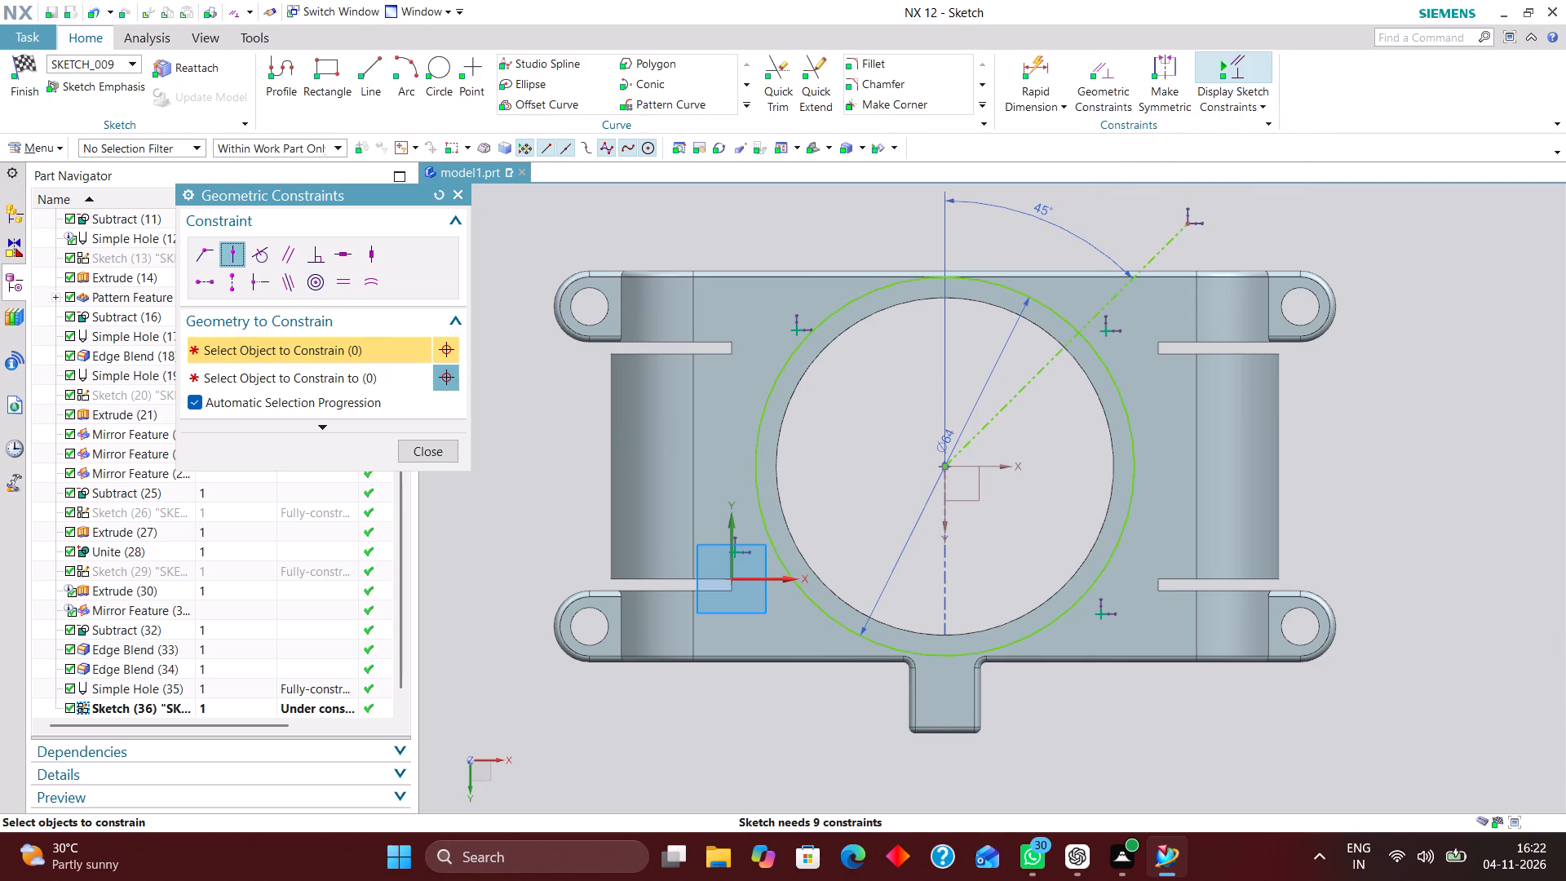
click(789, 70)
click(1169, 247)
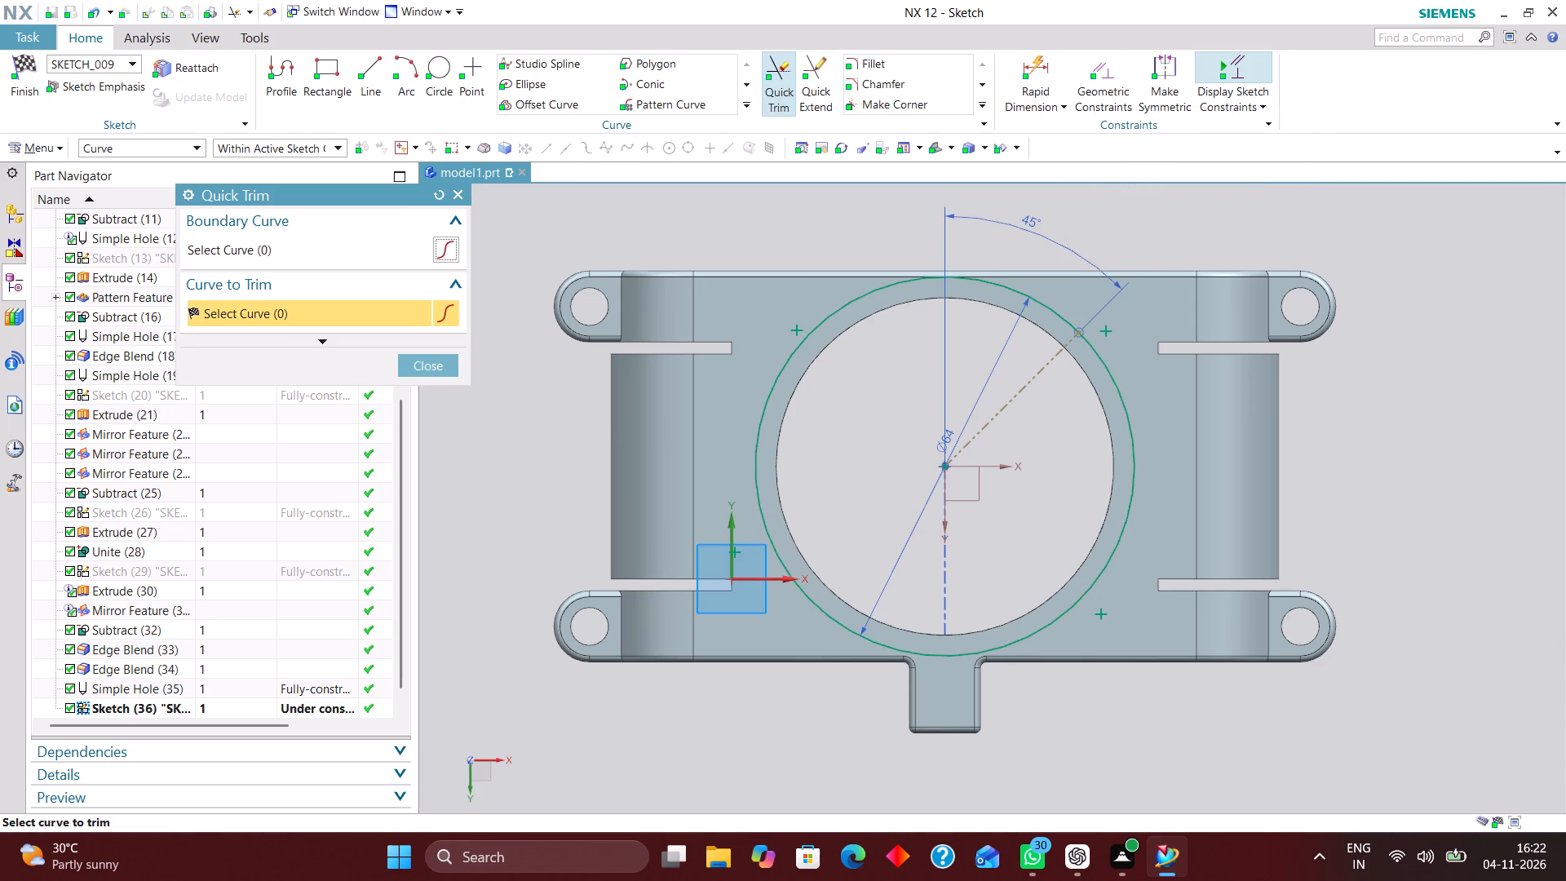
click(445, 370)
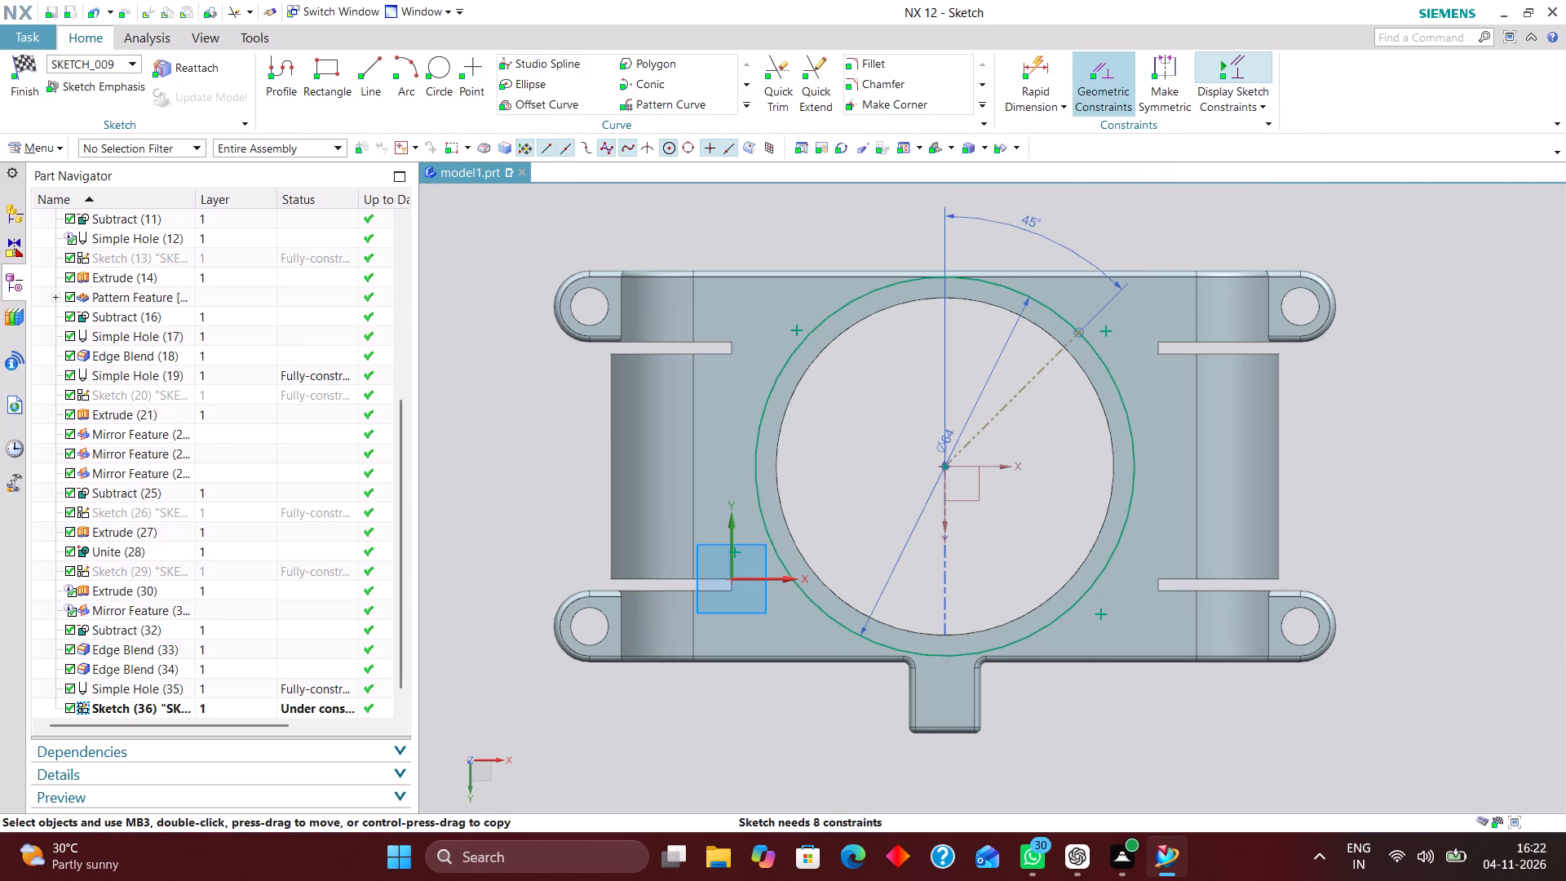
Constrain the sketch point nearest the diagonal line's outer end with Point on Curve to both the line and the 64 mm circle.
click(1107, 73)
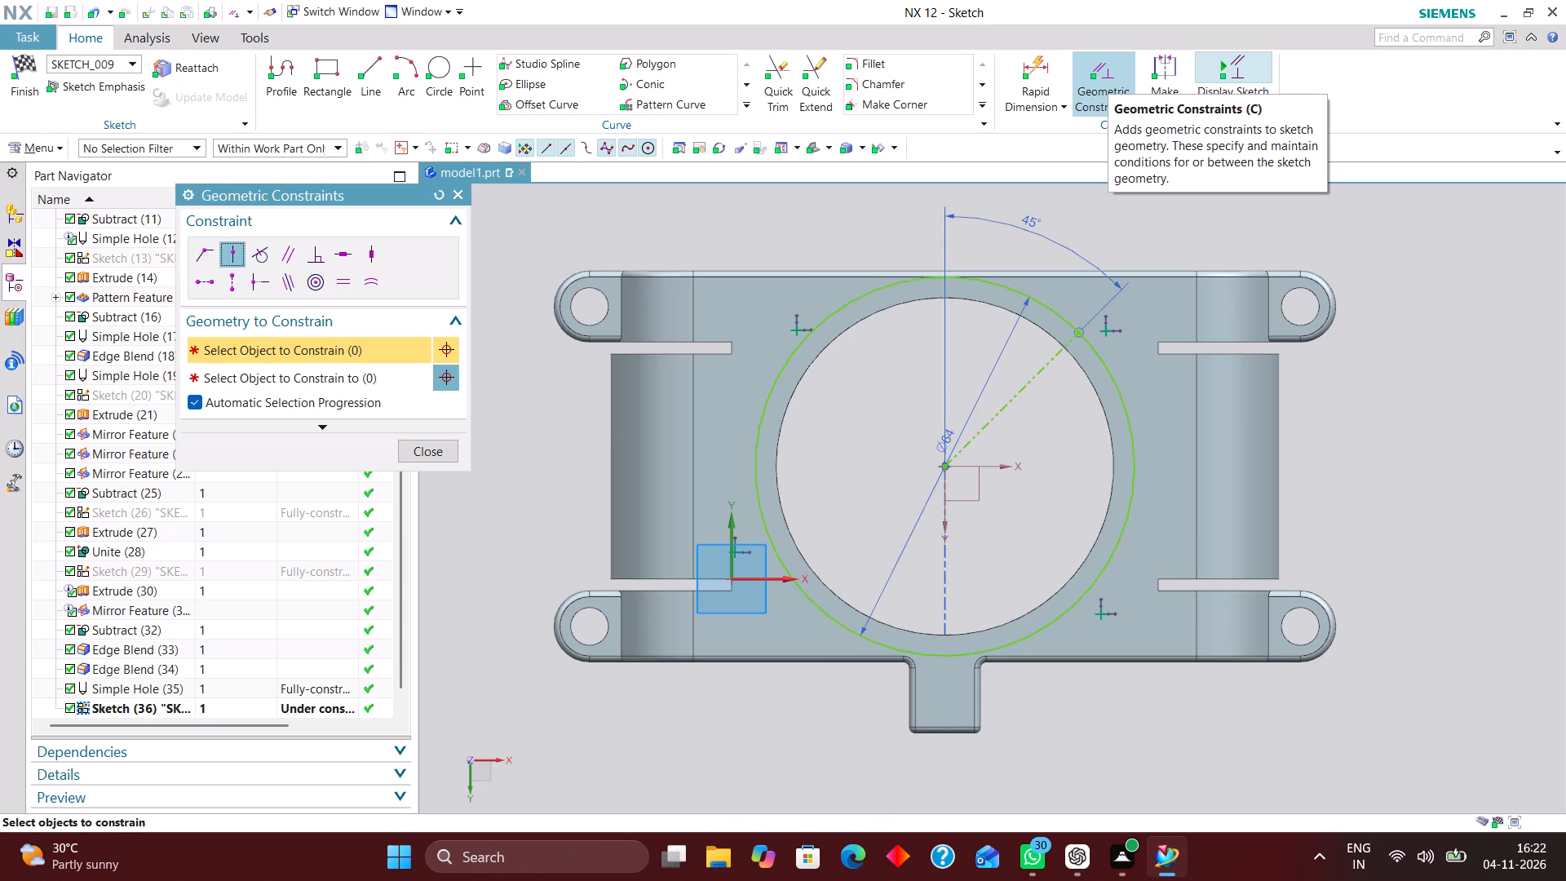
scroll(1102, 332, up, 3)
click(1111, 328)
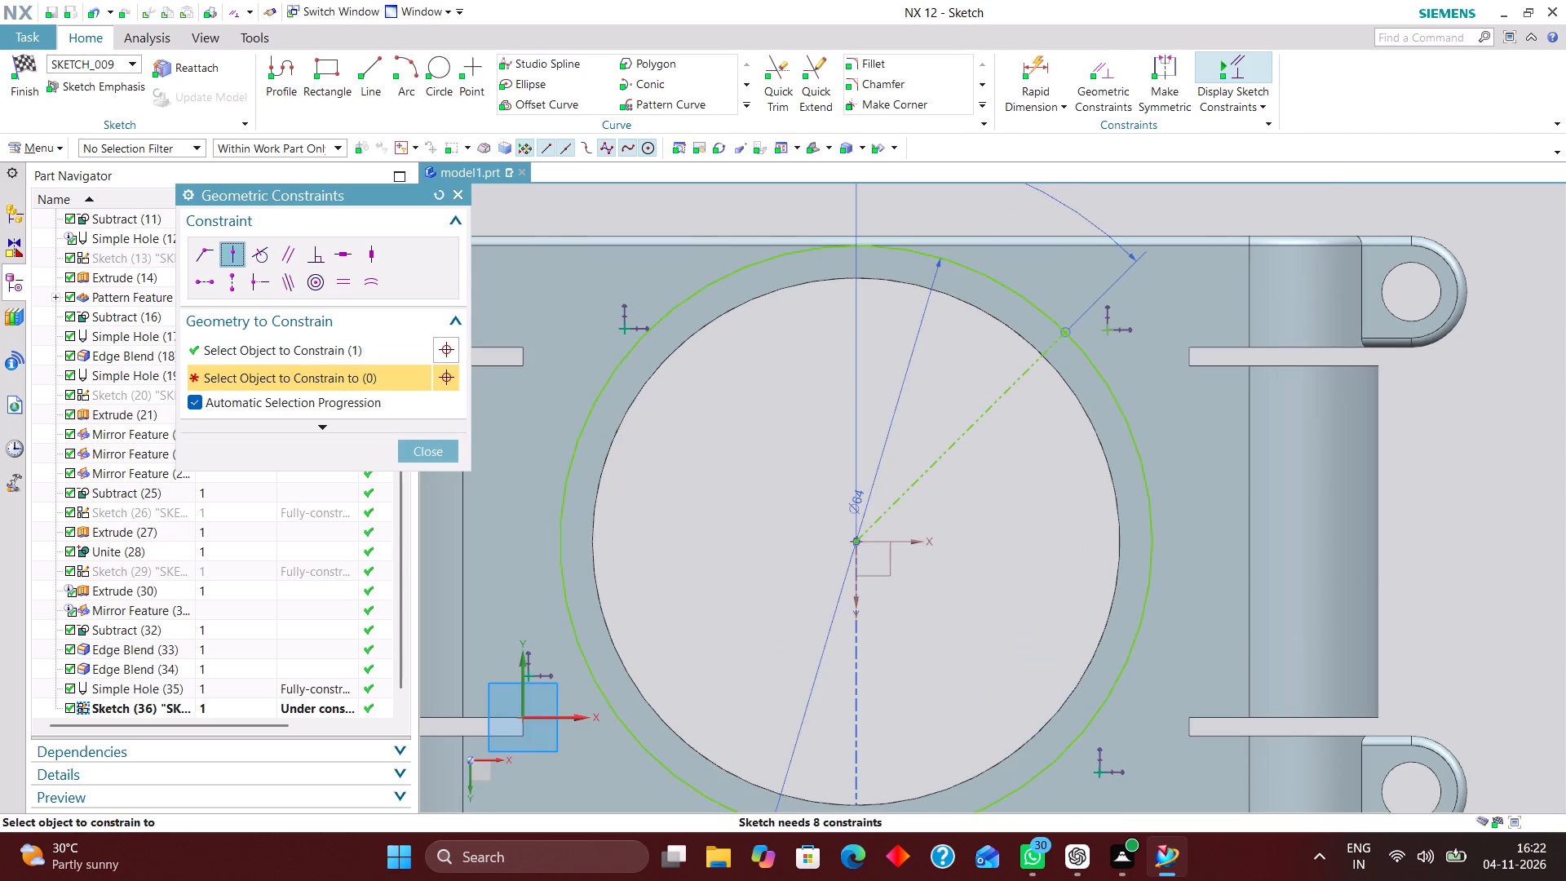
click(1008, 384)
click(1087, 311)
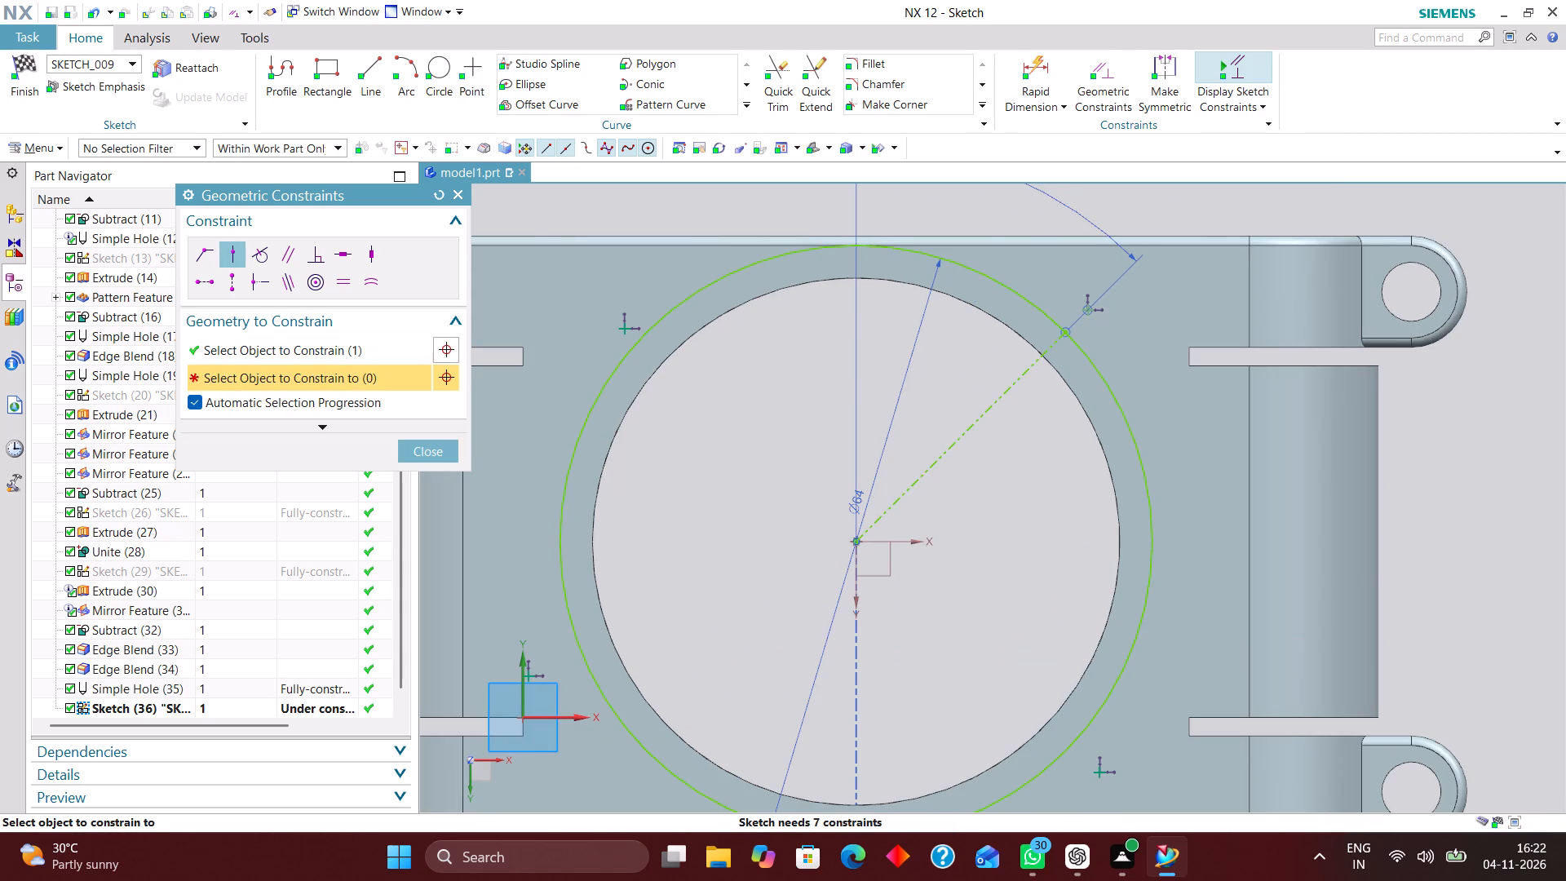
click(1089, 357)
Constrain the diagonally opposite sketch point with Point on Curve to the diagonal line's extension and the 64 mm circle.
scroll(1070, 268, down, 3)
scroll(873, 325, up, 5)
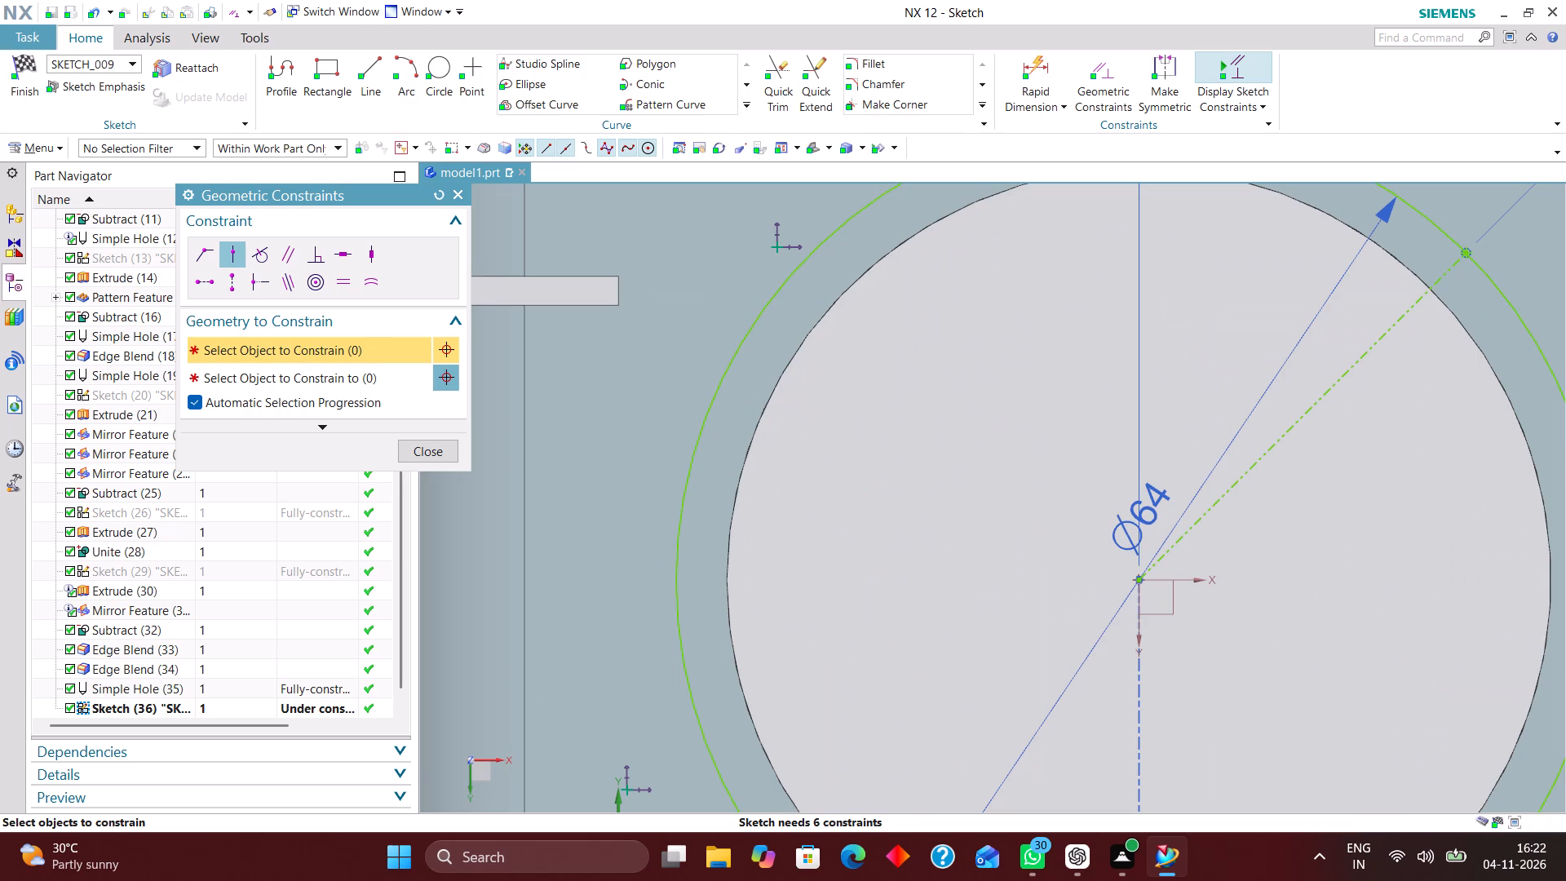
scroll(814, 309, down, 4)
scroll(749, 512, up, 6)
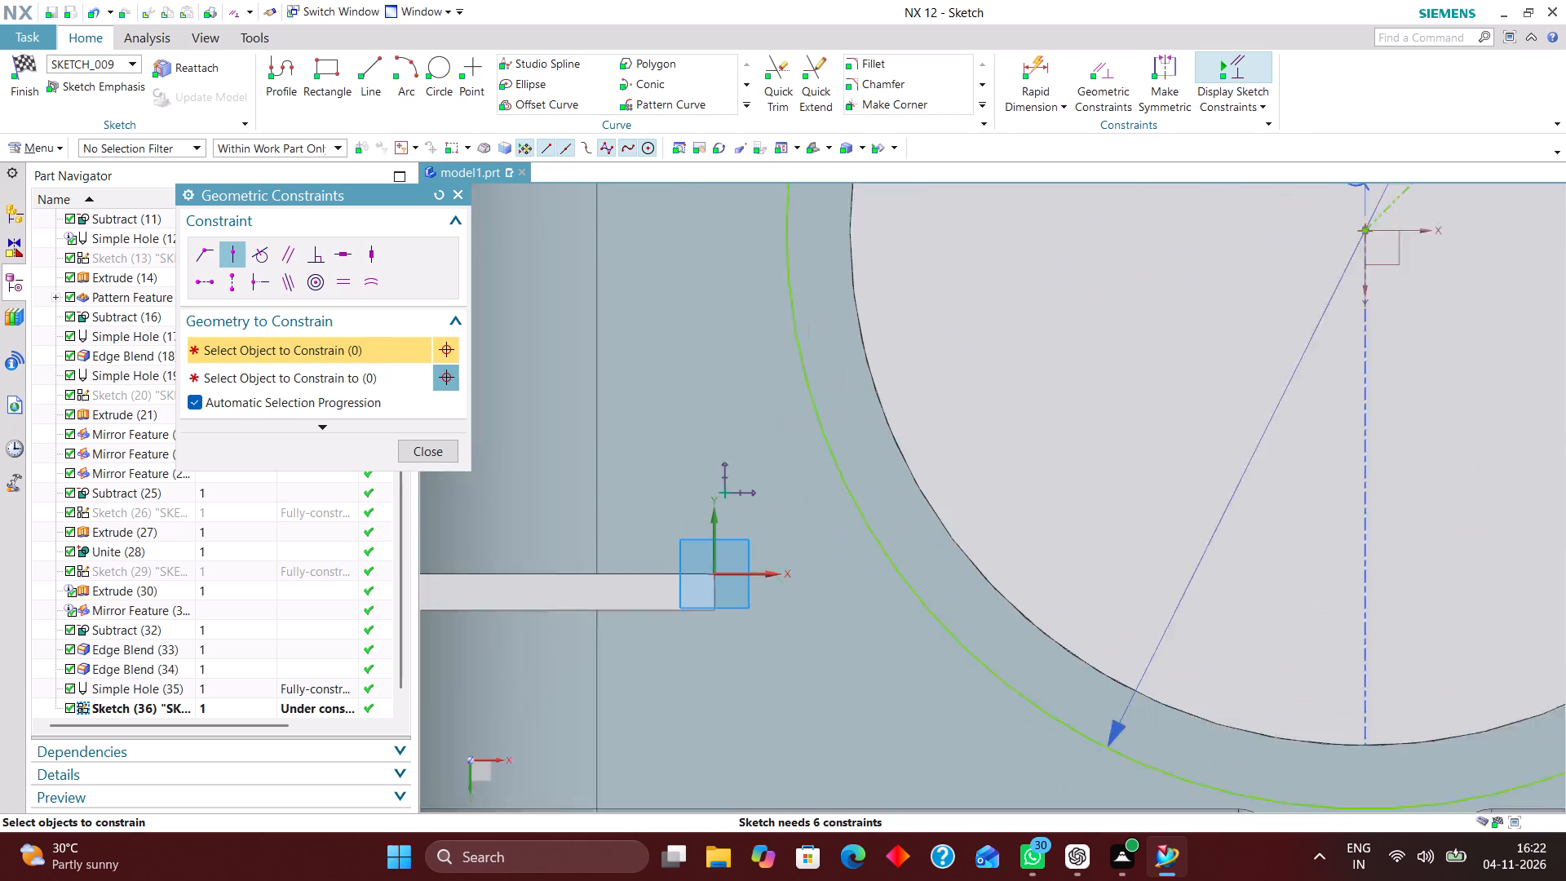
click(722, 489)
scroll(879, 467, down, 5)
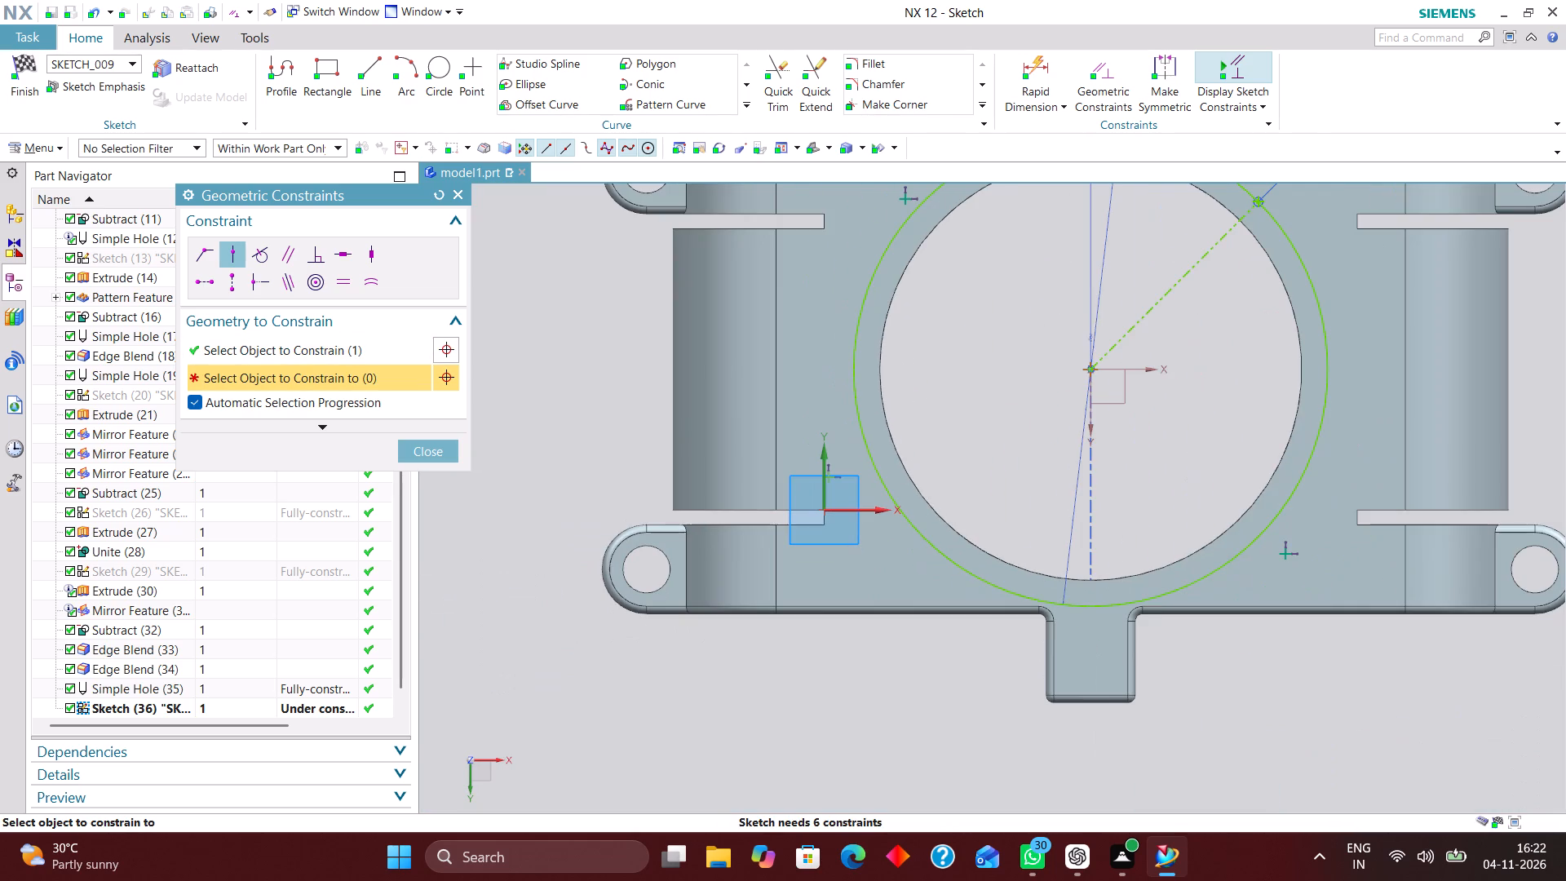
click(1157, 311)
scroll(894, 557, up, 6)
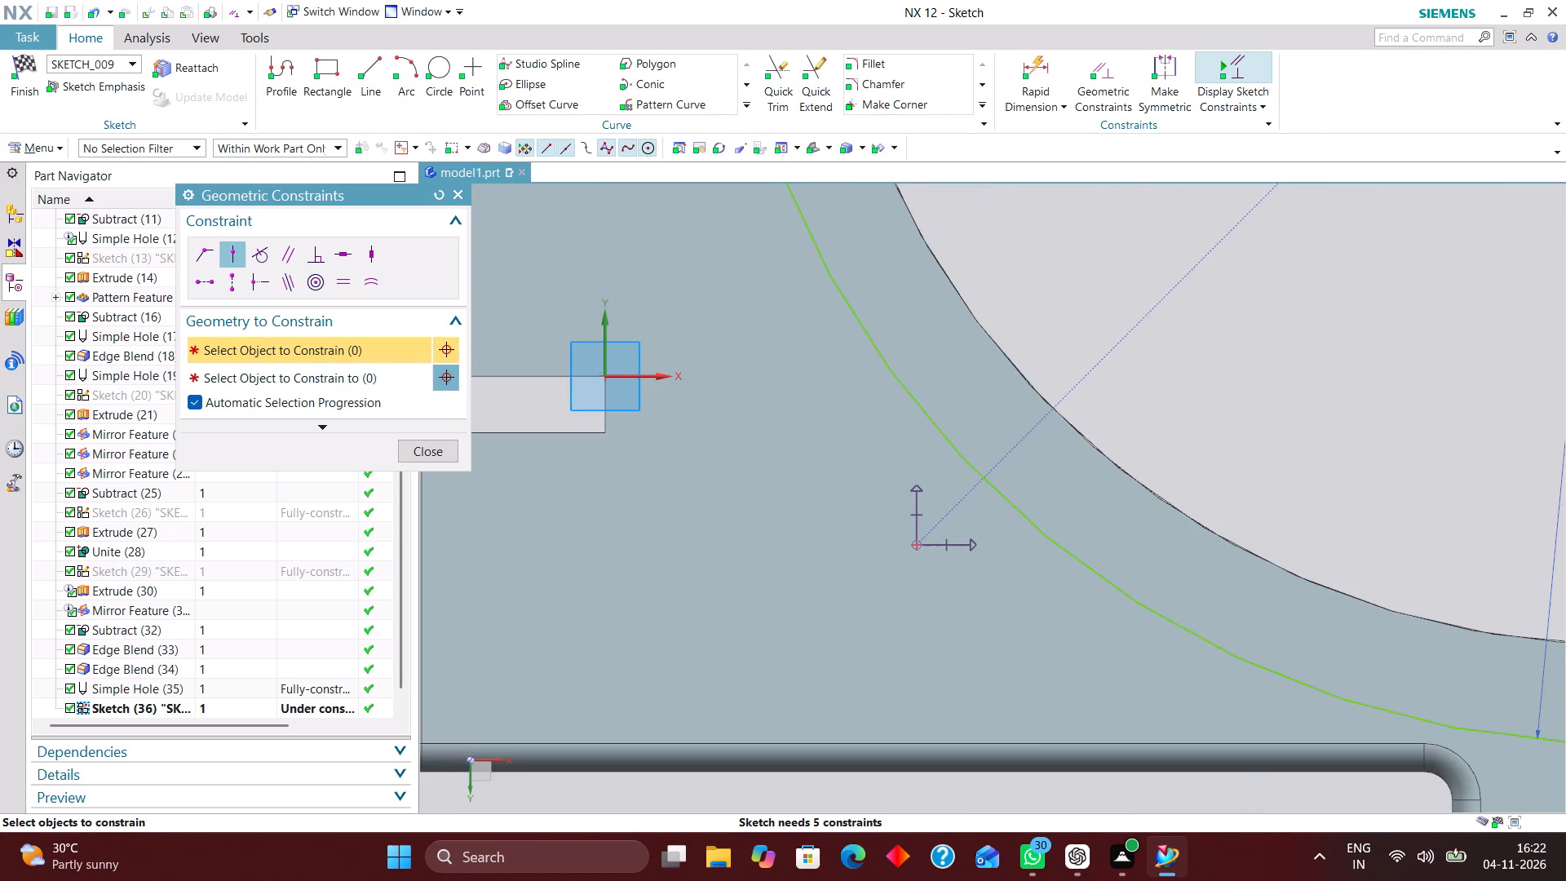
click(918, 547)
click(953, 443)
scroll(878, 482, down, 7)
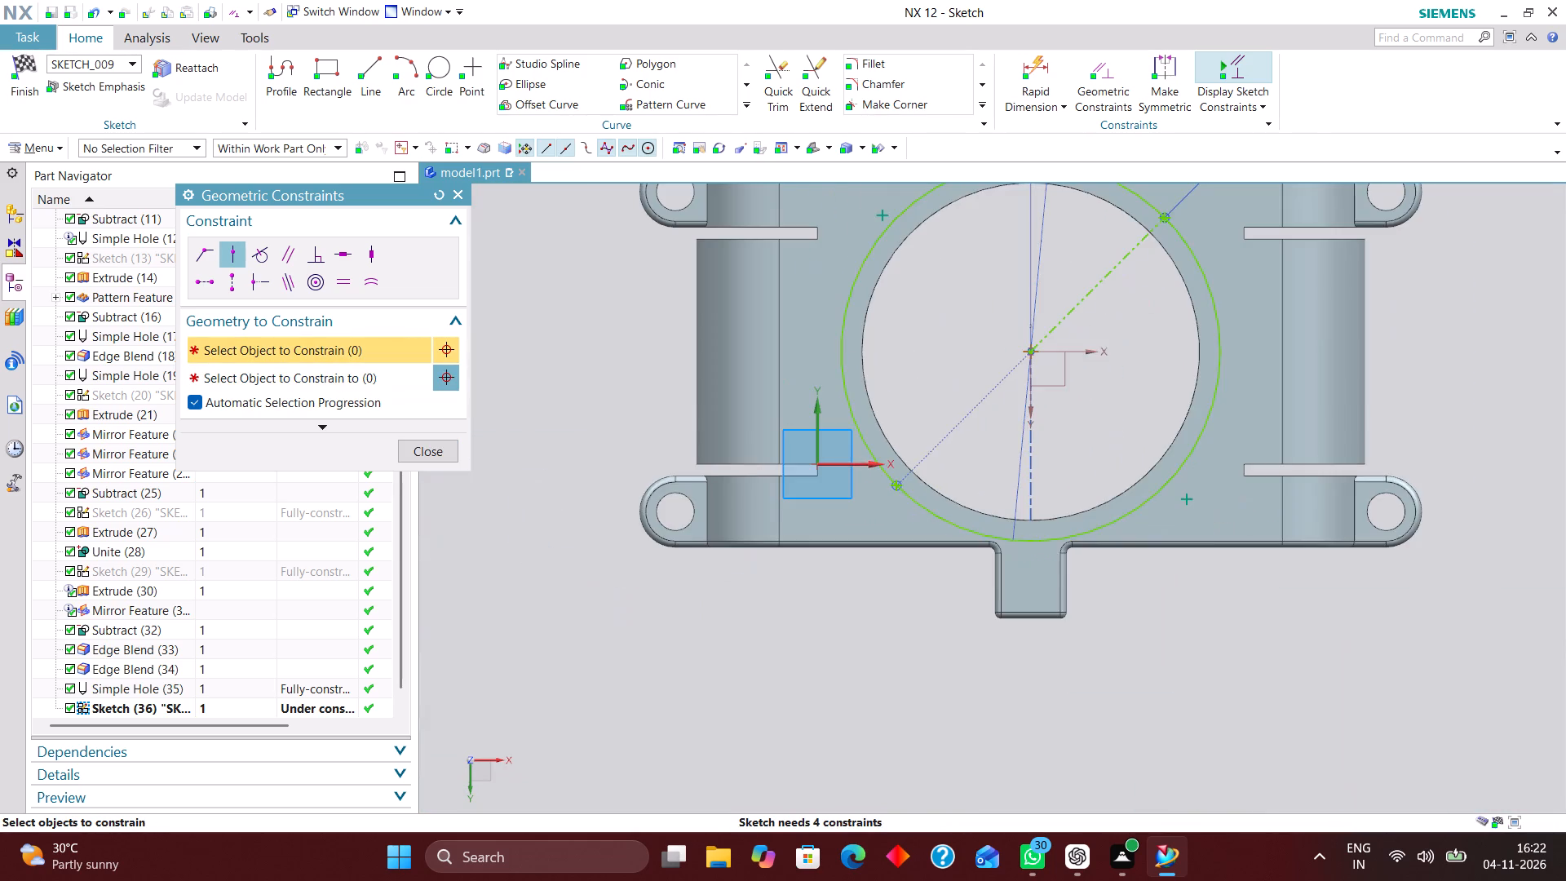
Make the point at the diagonal line's end symmetric with the point across the horizontal datum axis, on the same side of the bore.
scroll(892, 502, down, 1)
scroll(1106, 282, up, 2)
click(1162, 67)
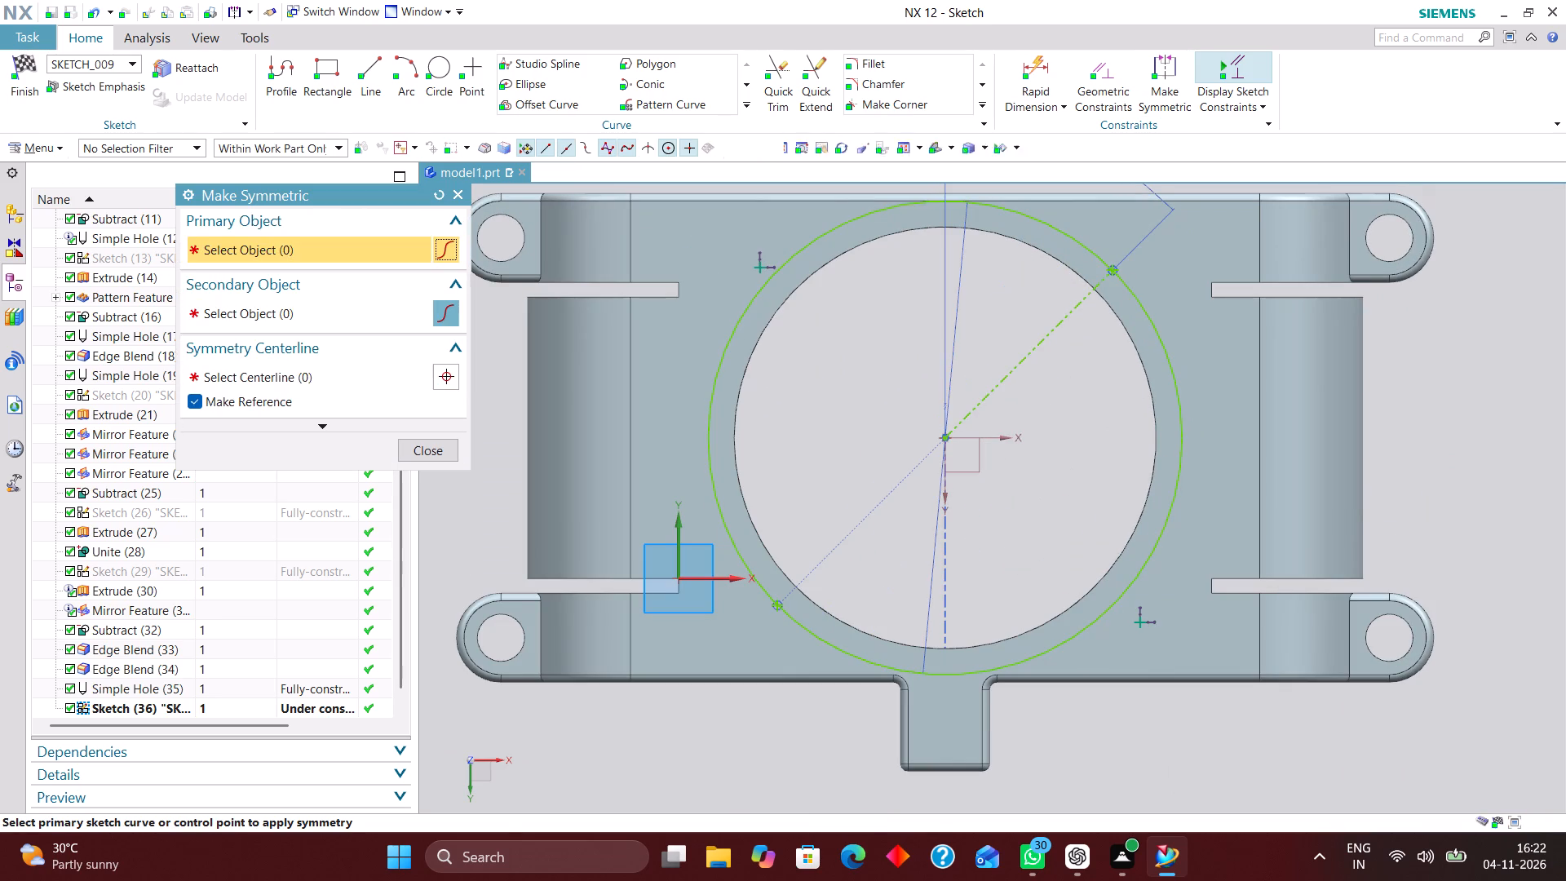
click(1114, 268)
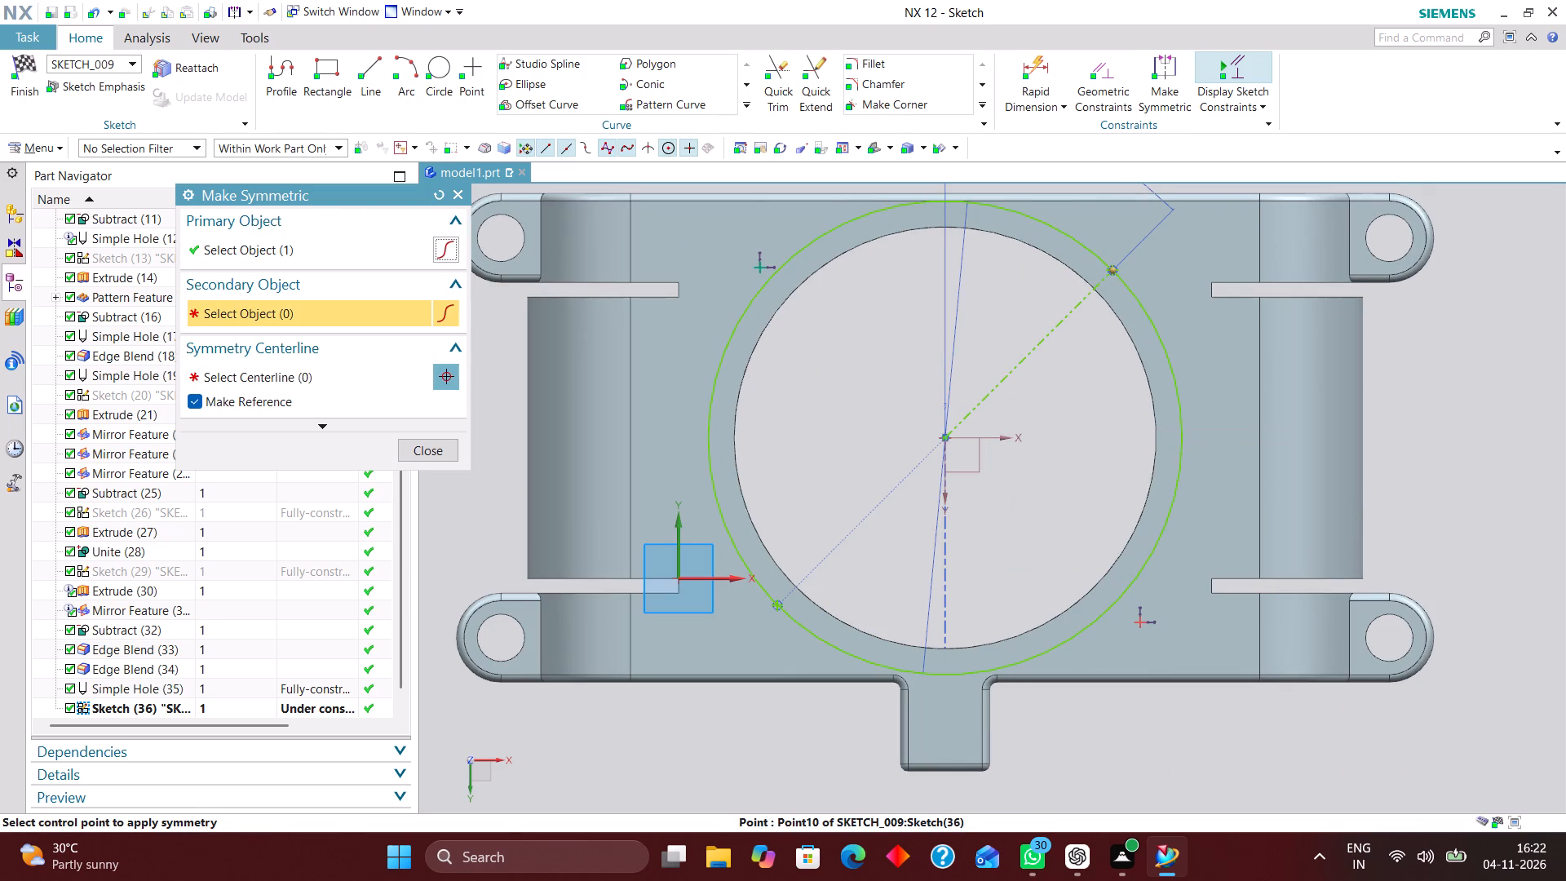
click(1141, 622)
click(1006, 442)
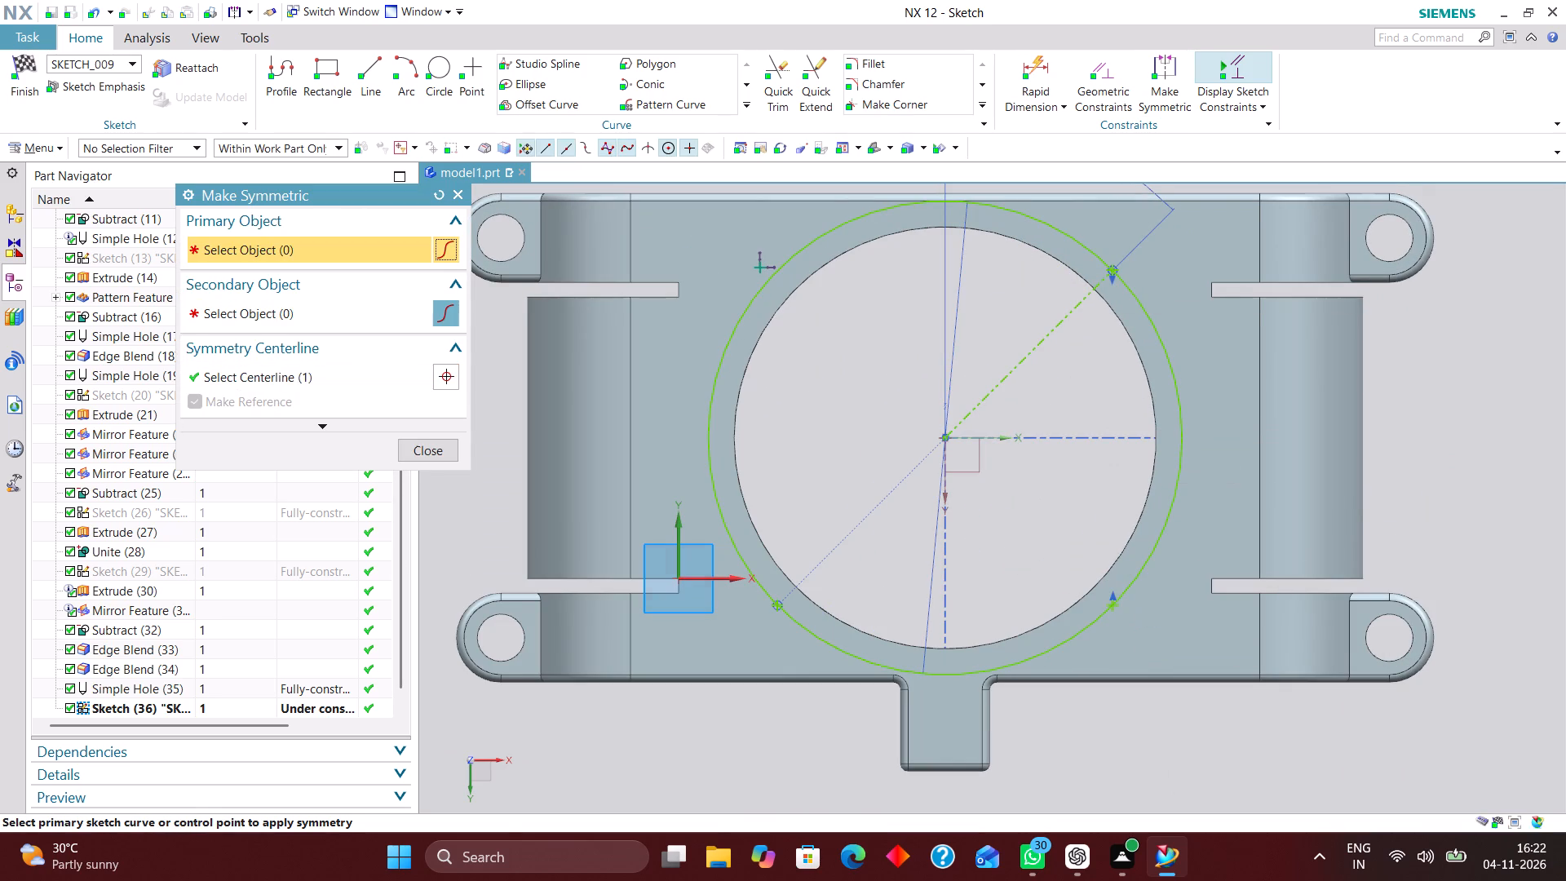
Make the two remaining points on the other side of the bore symmetric about the same horizontal datum axis.
click(759, 268)
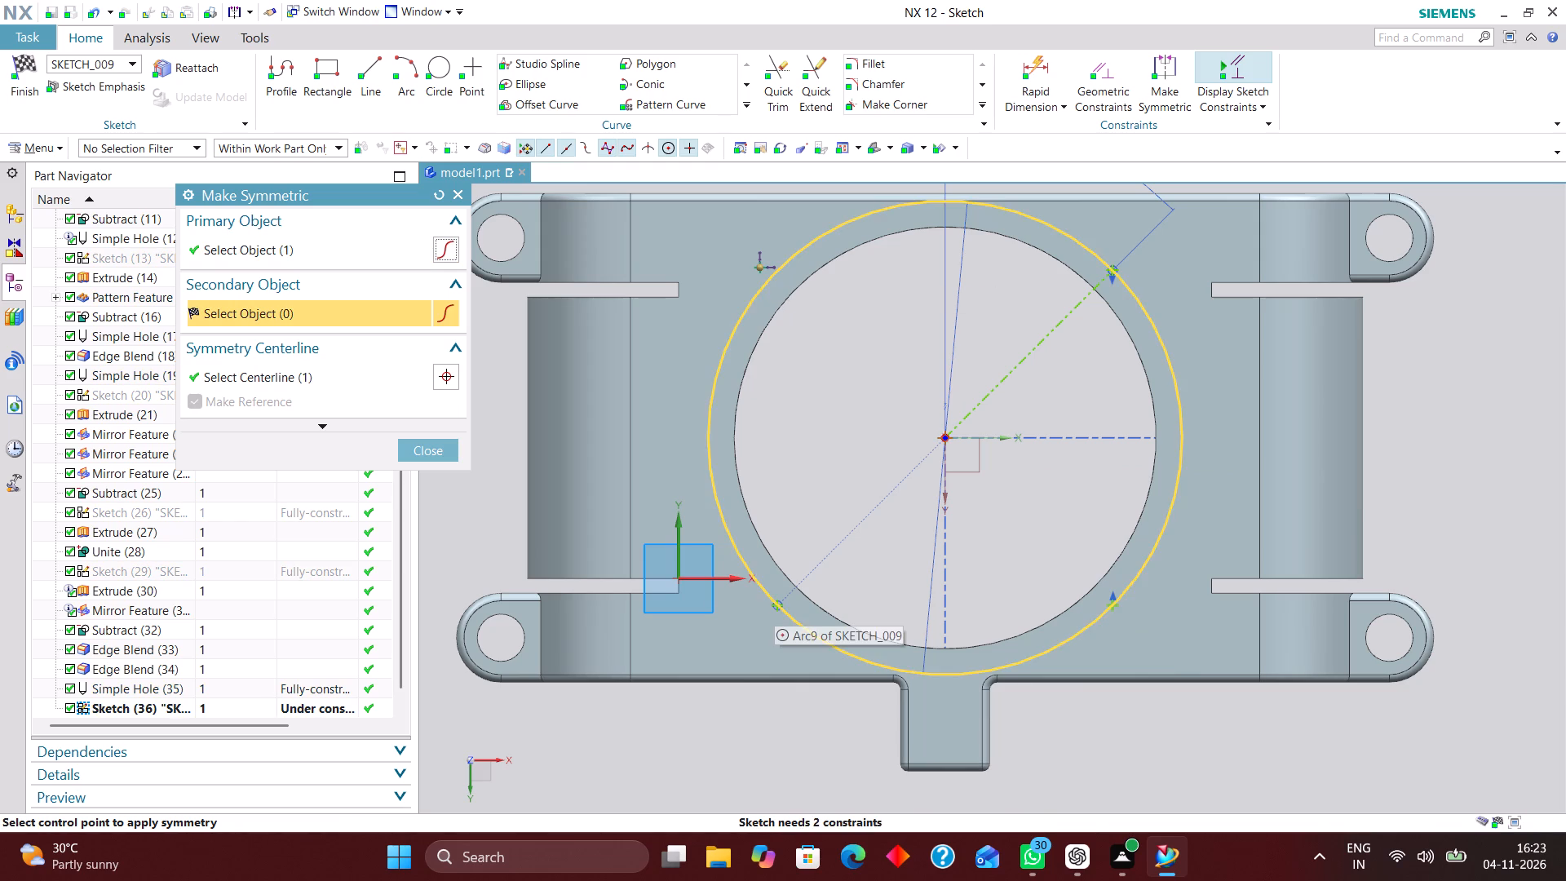
click(777, 604)
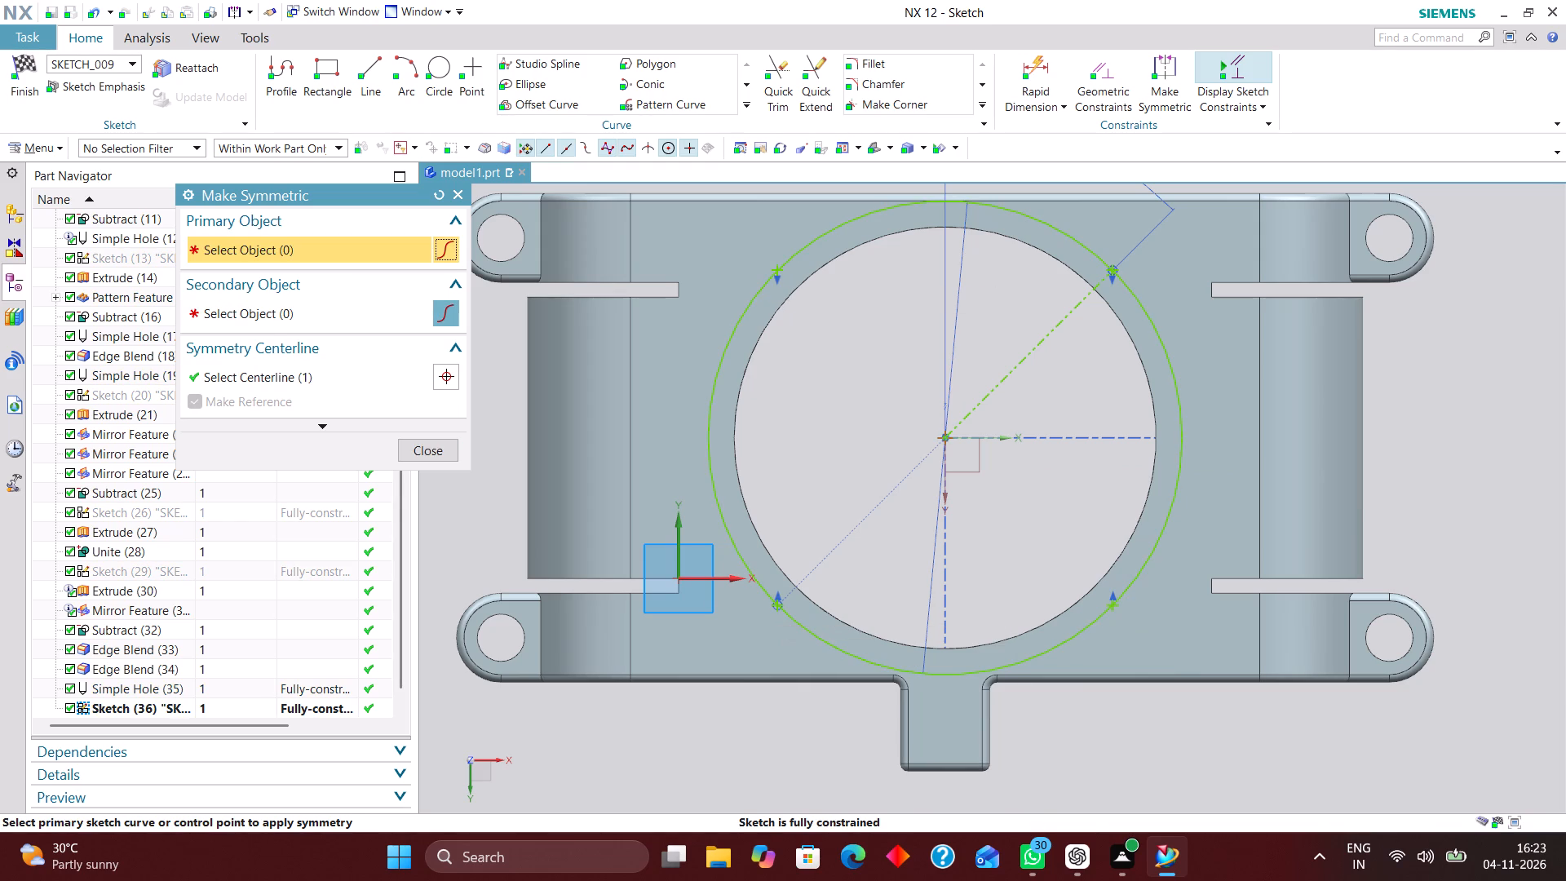
click(440, 449)
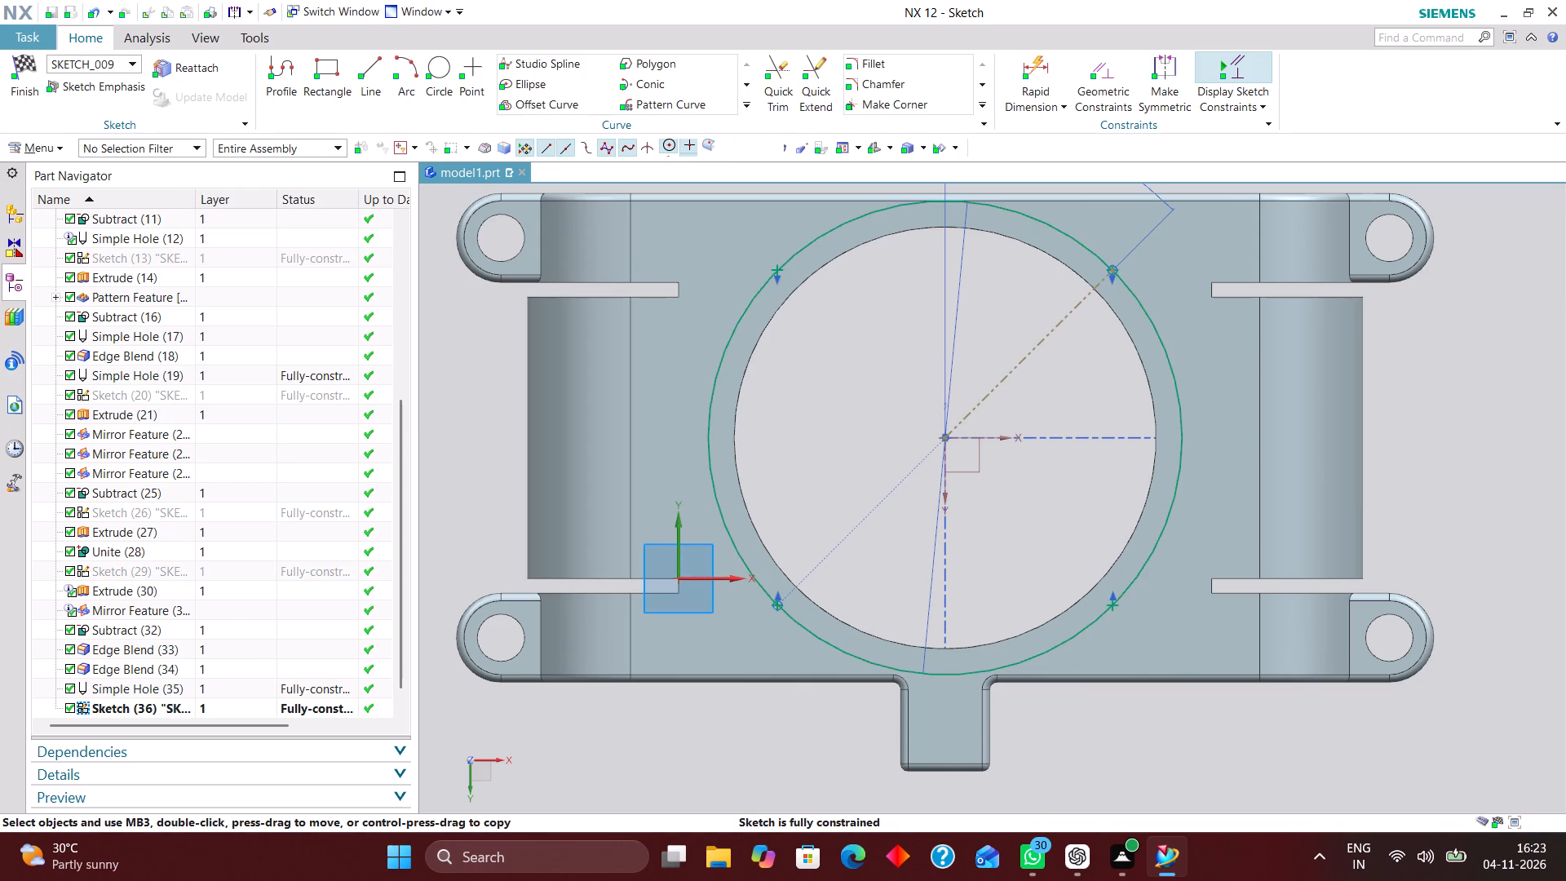
Convert the 64 mm circle to reference geometry and finish the hole-position sketch.
right_drag(1181, 453, 1224, 553)
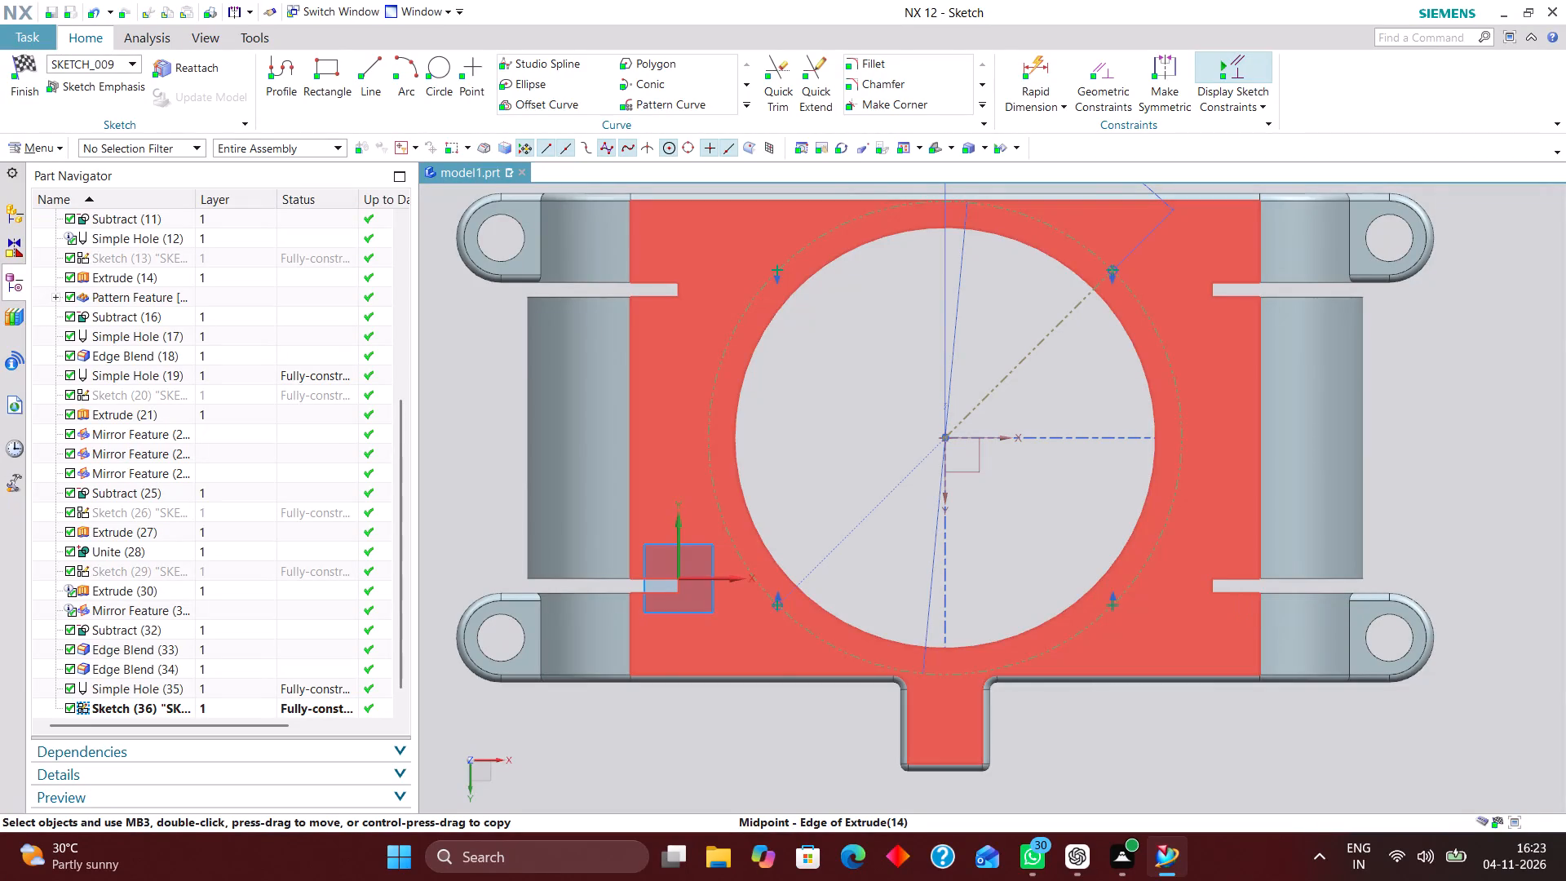
click(23, 67)
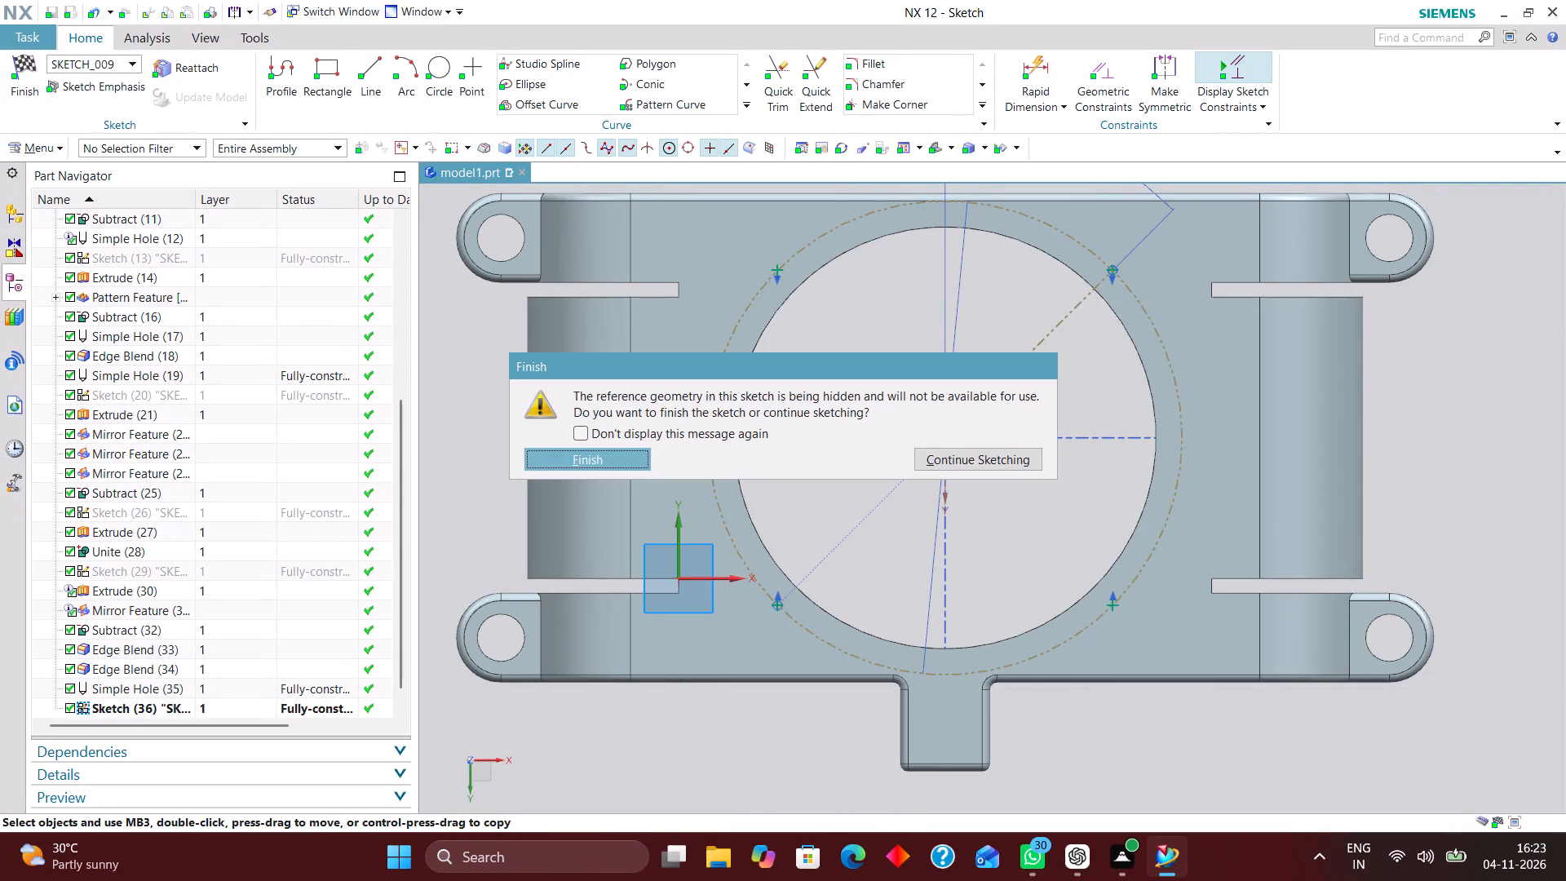
click(584, 458)
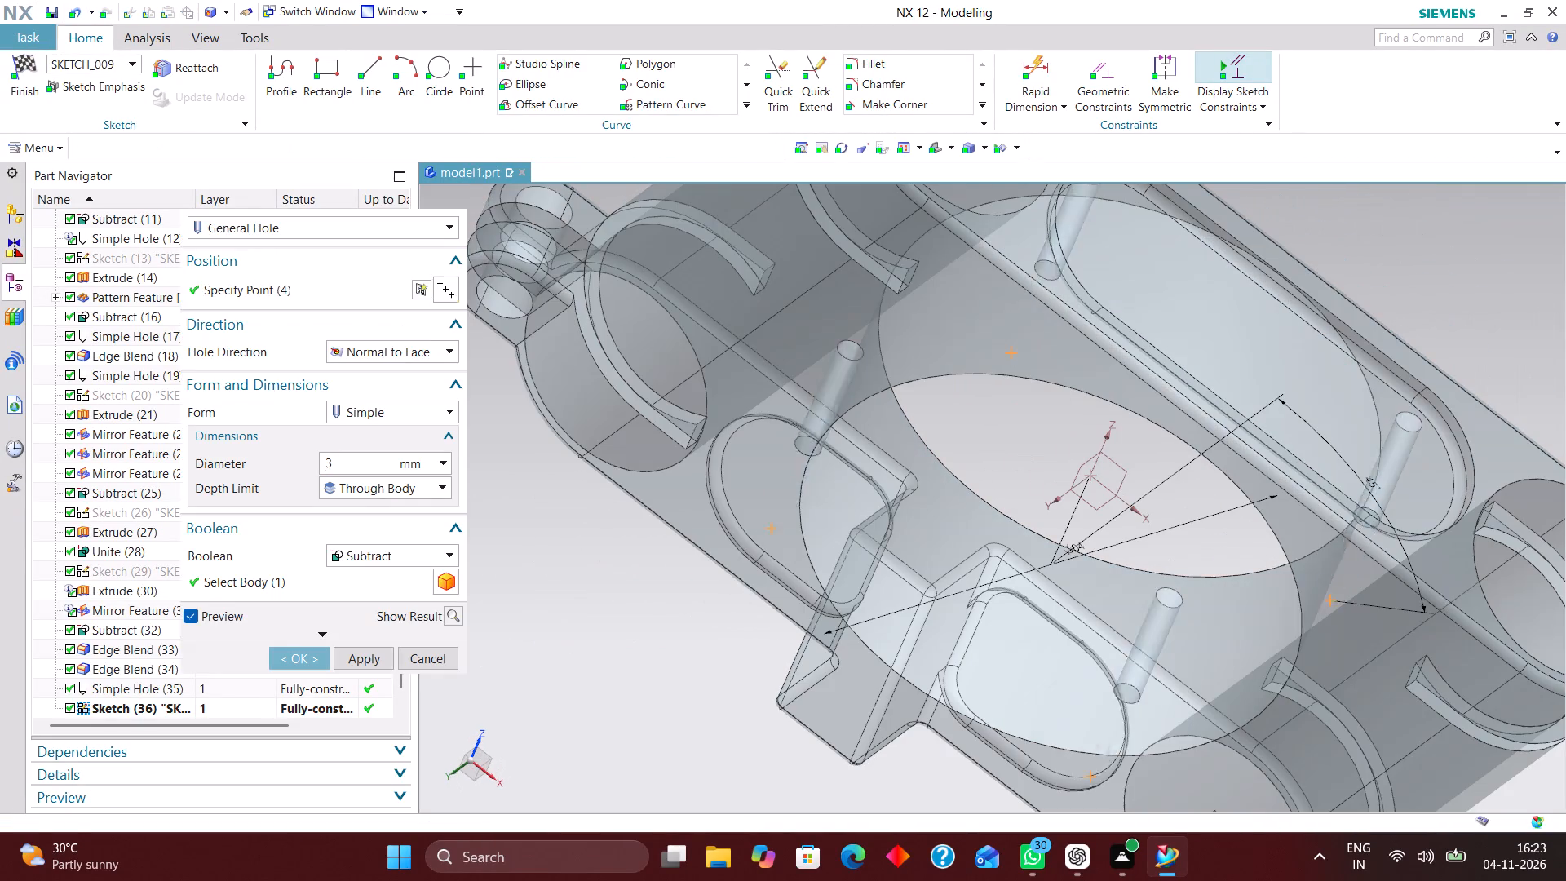
Set the four underside holes to 6 mm diameter with a fixed depth of 20 mm.
drag(356, 462, 258, 466)
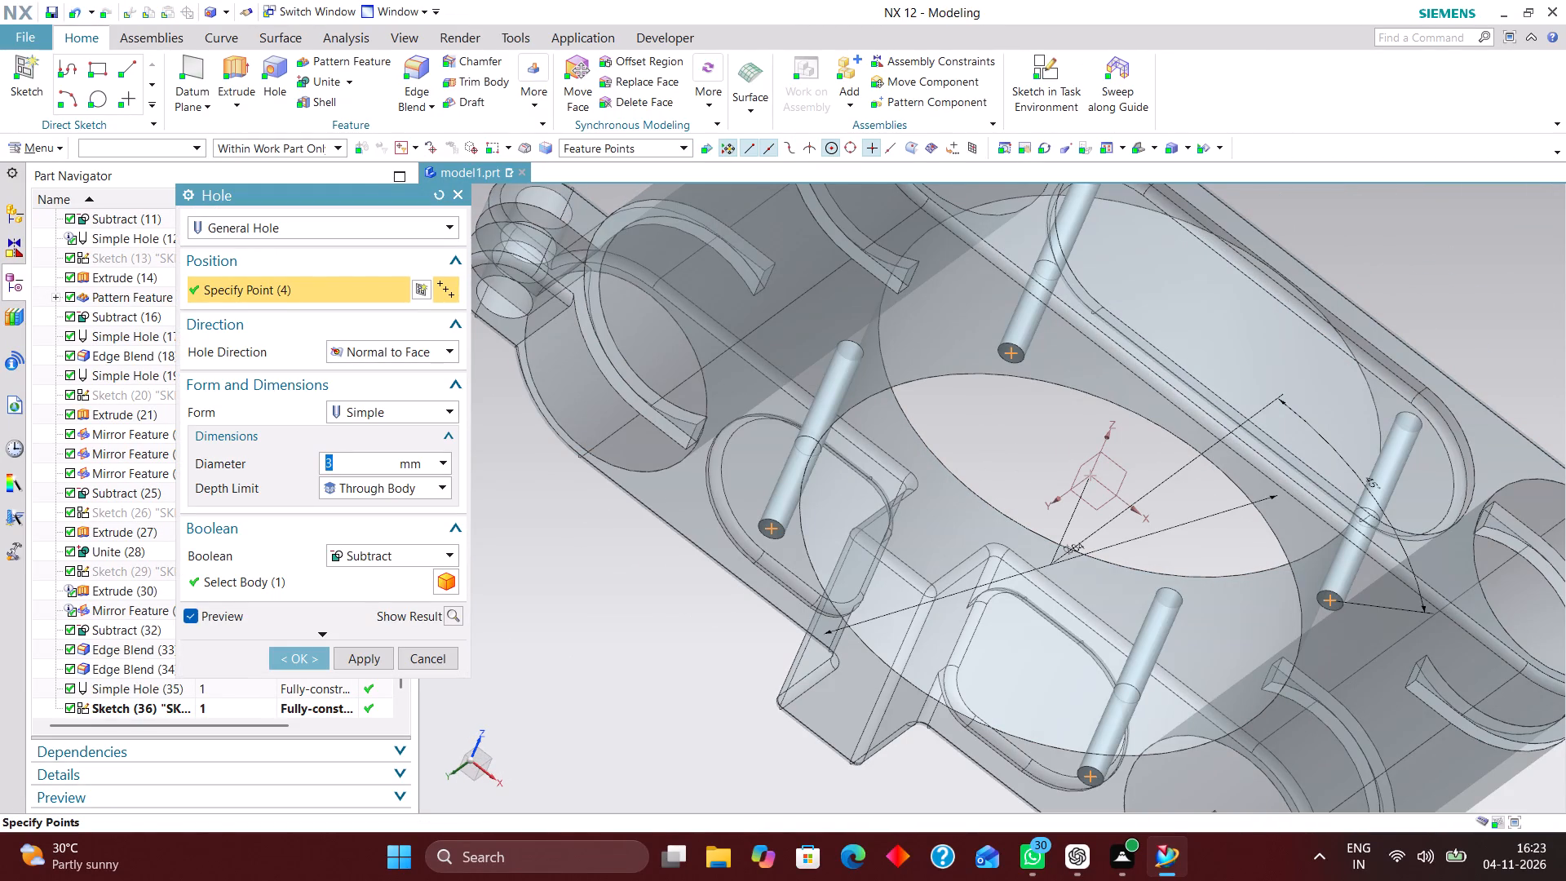
key(6)
key(Return)
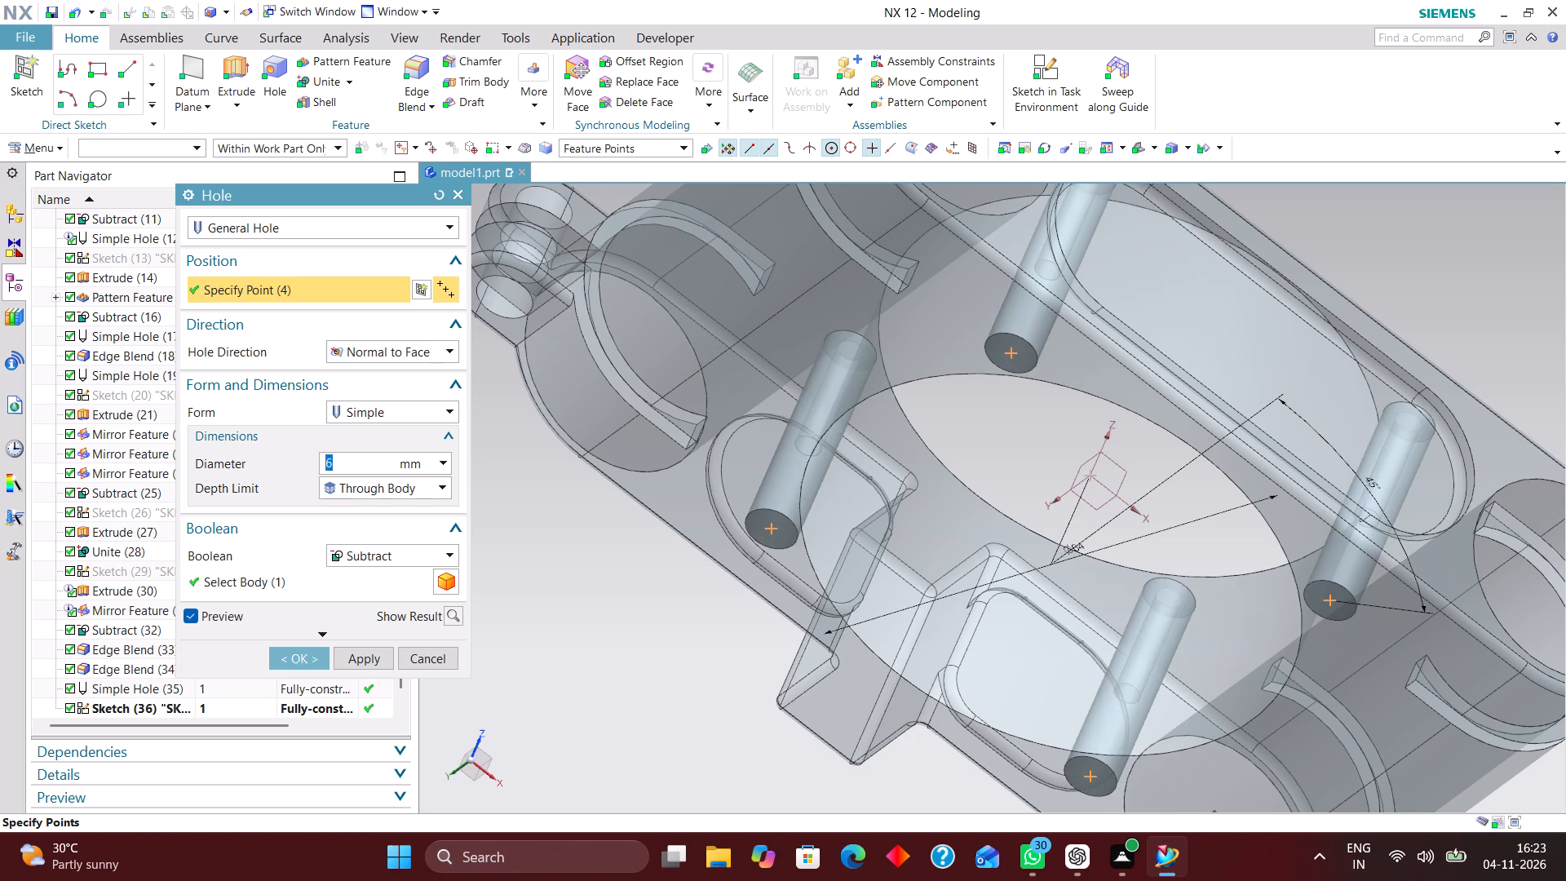
click(397, 489)
click(383, 511)
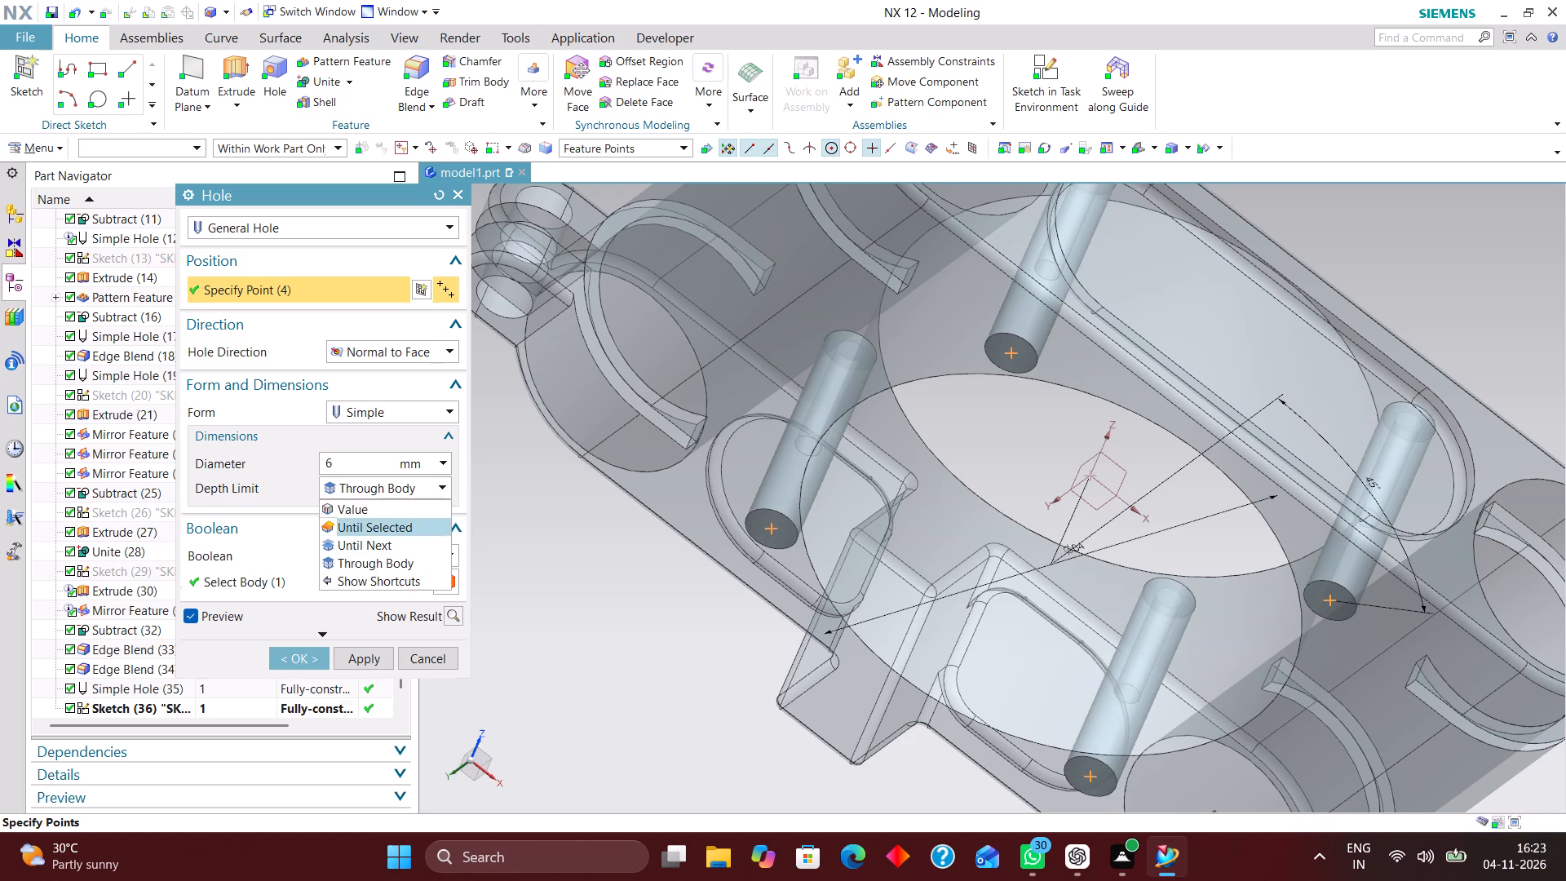
drag(347, 514, 241, 511)
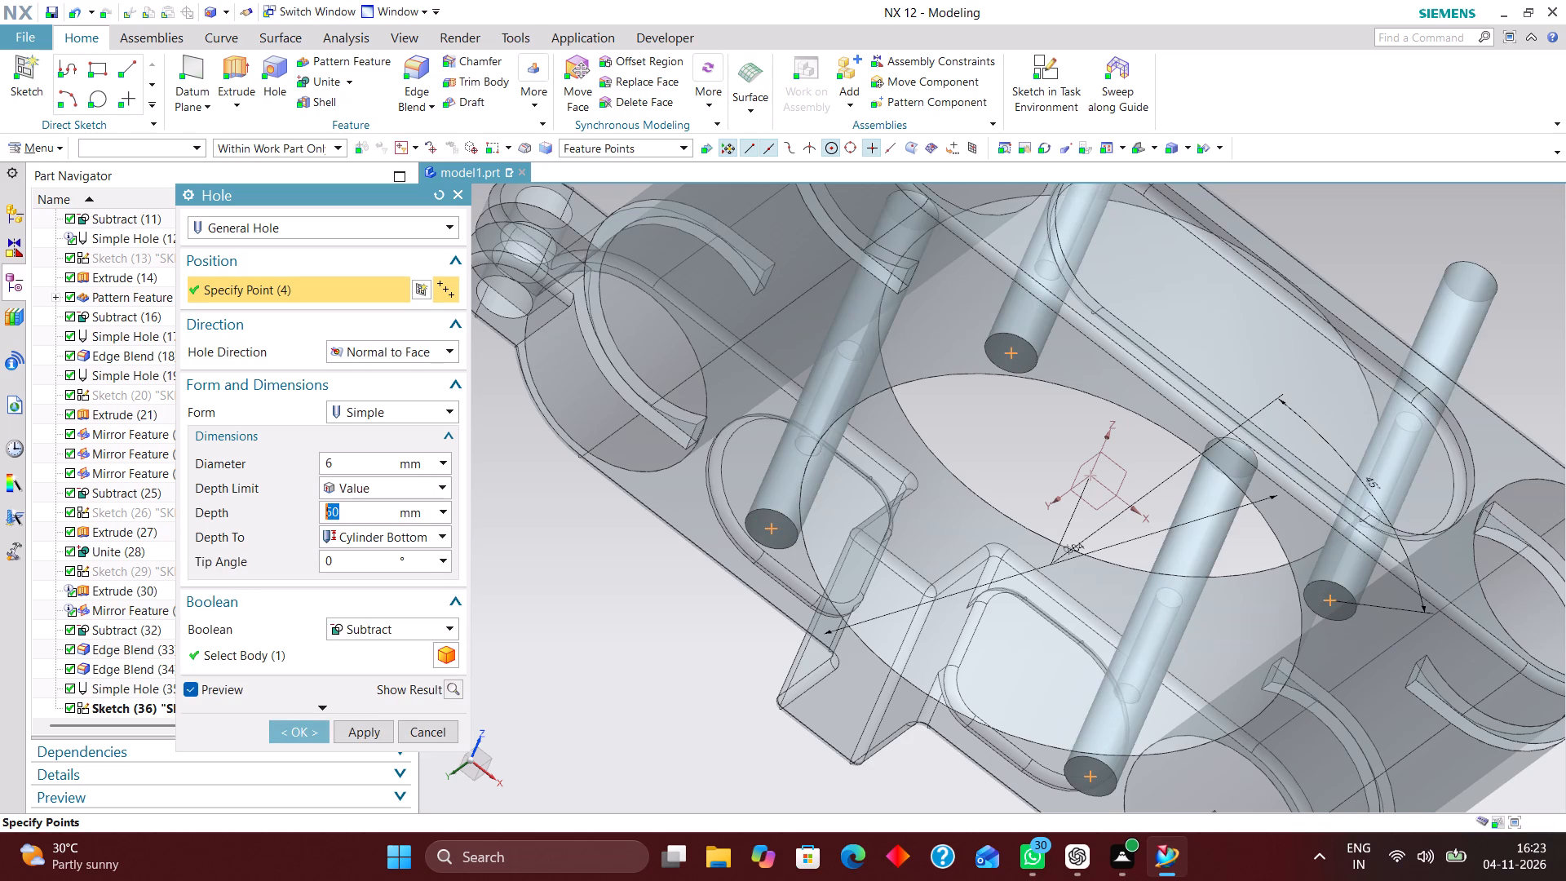
text(20)
key(Return)
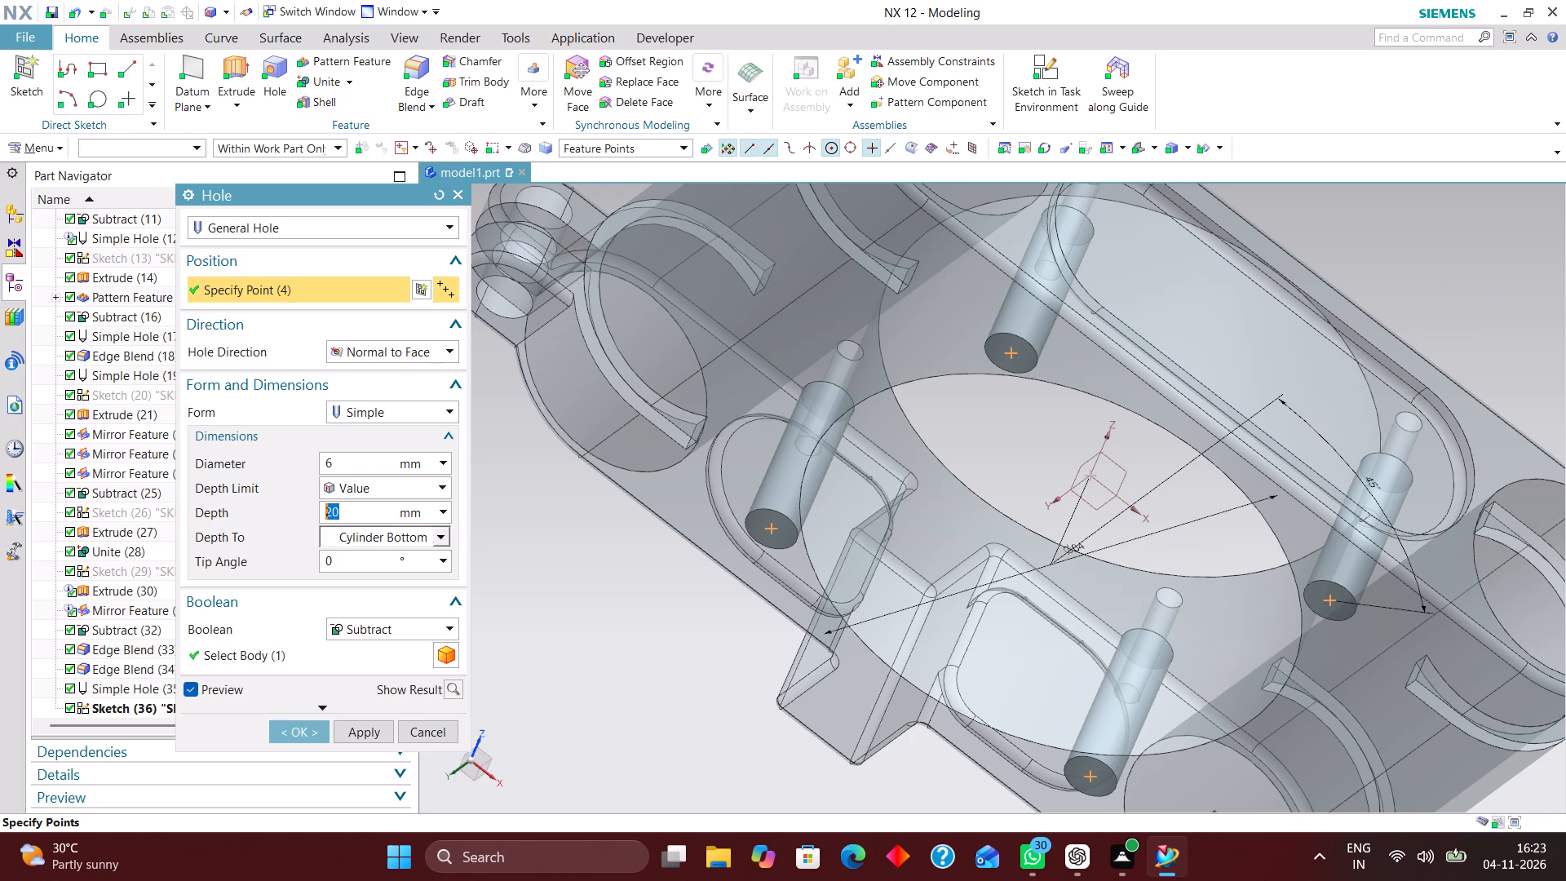
Give the four holes a 118° tip angle and create them as a subtraction from the bracket body.
scroll(1129, 448, down, 2)
middle_drag(1291, 252, 1303, 339)
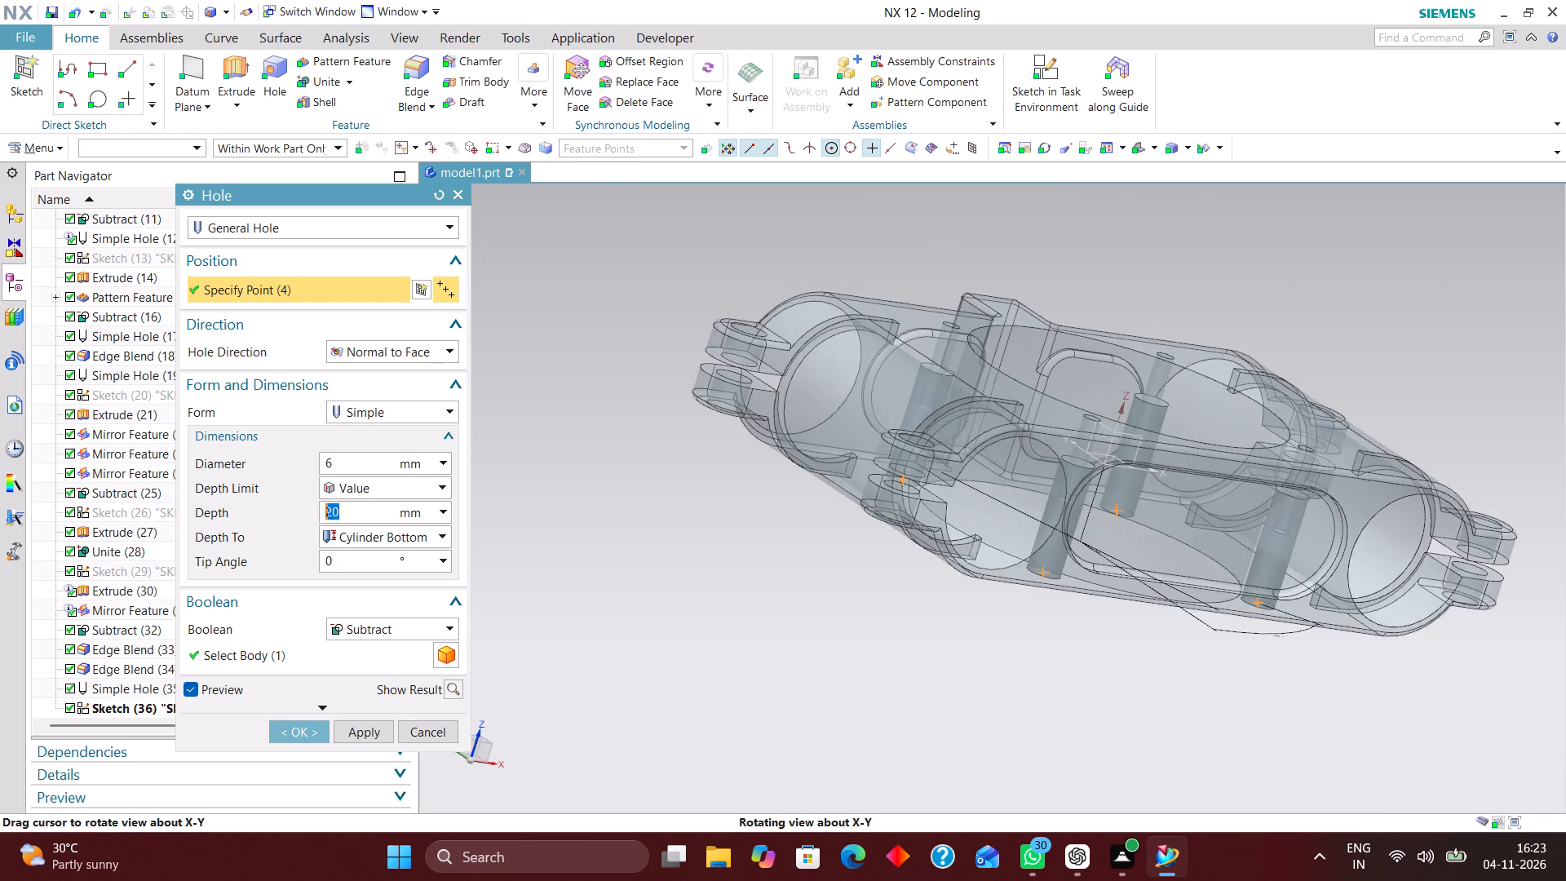
middle_drag(1303, 339, 1416, 369)
scroll(1400, 346, up, 1)
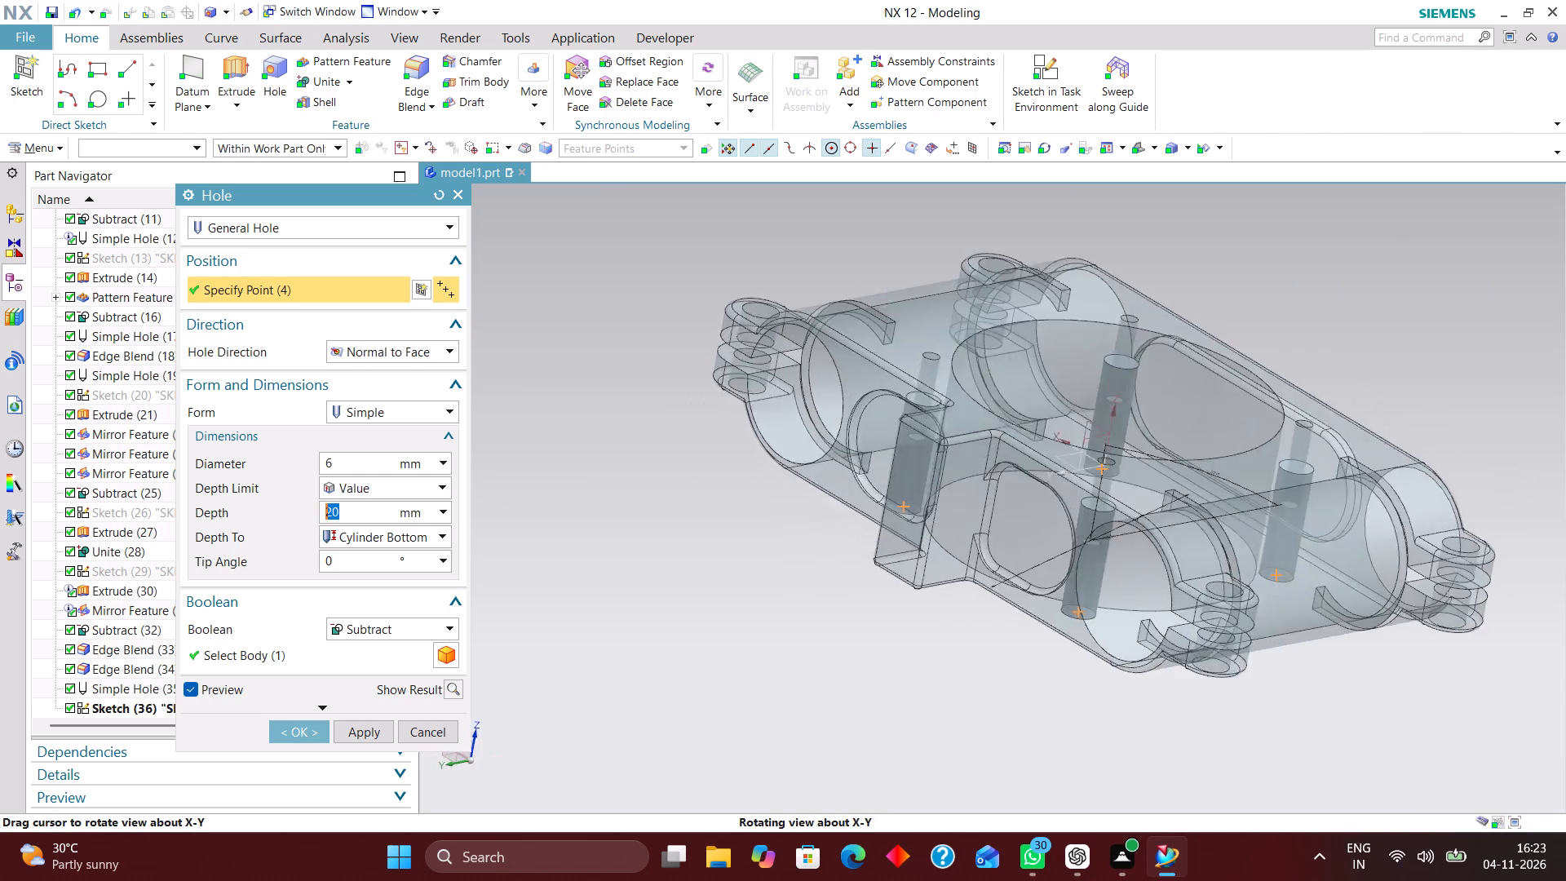
middle_drag(1416, 369, 1257, 379)
right_drag(1300, 245, 1173, 247)
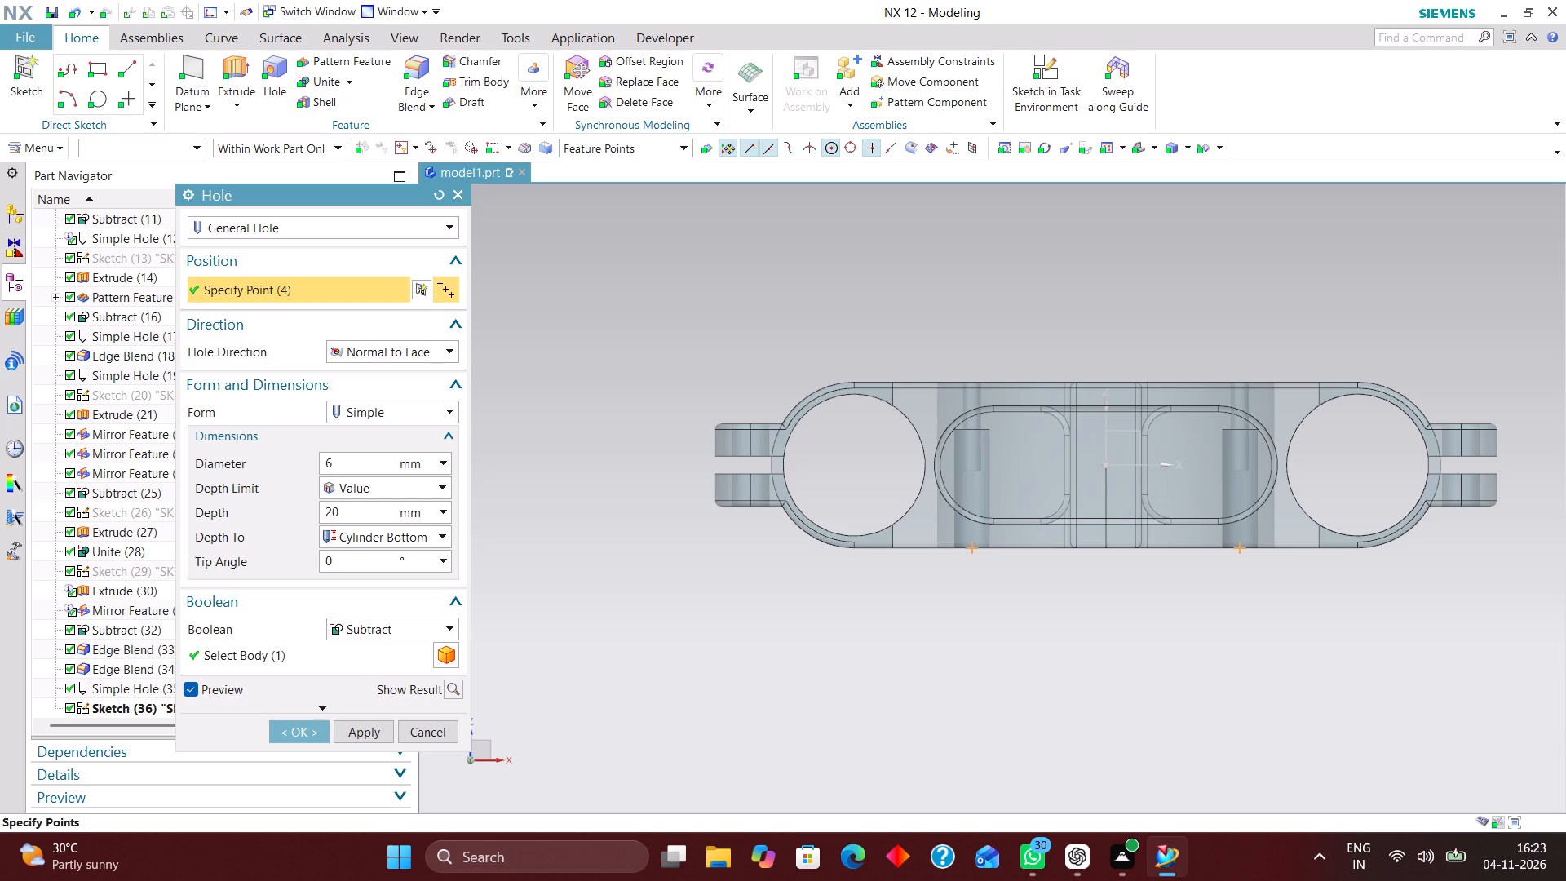
drag(356, 569, 272, 565)
text(11)
key(8)
key(Return)
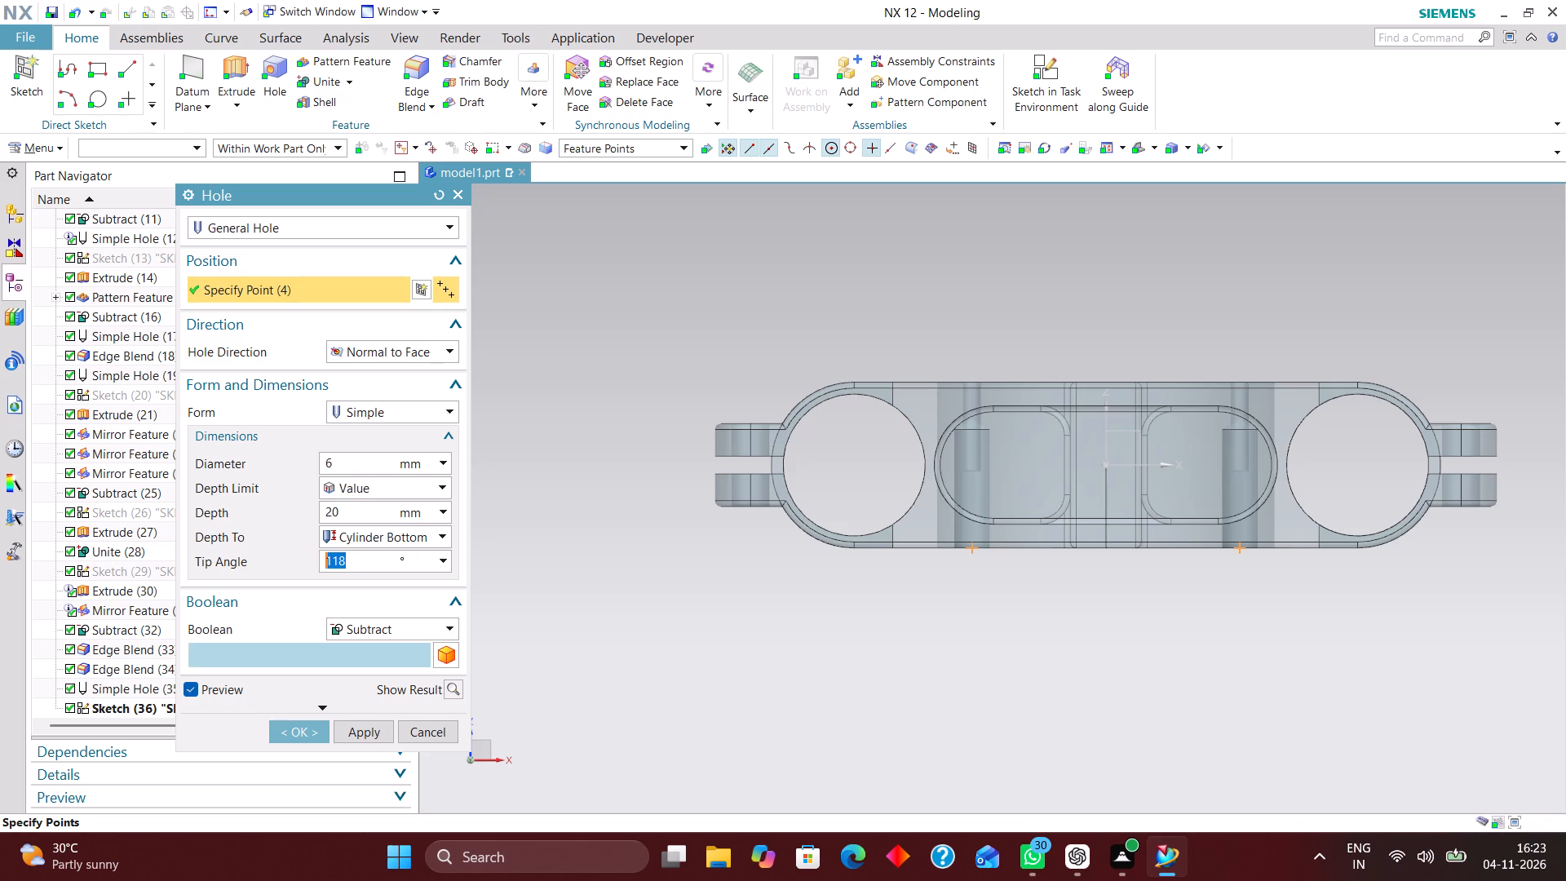
click(281, 728)
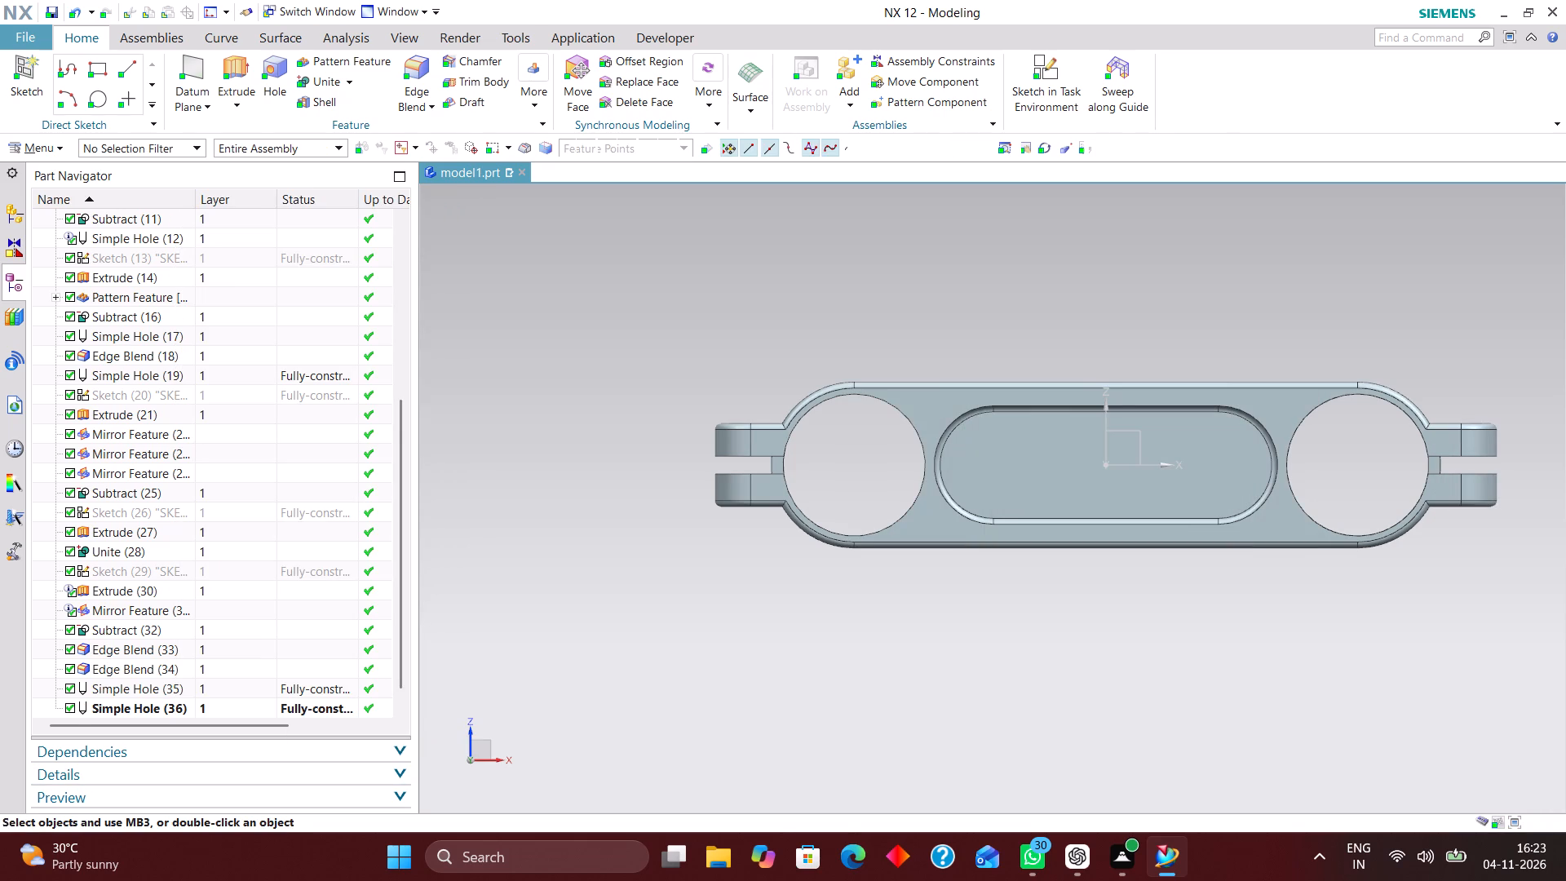
Examine the four new holes around the large bore from the underside and the whole bracket in isometric view.
middle_drag(1162, 638, 1115, 597)
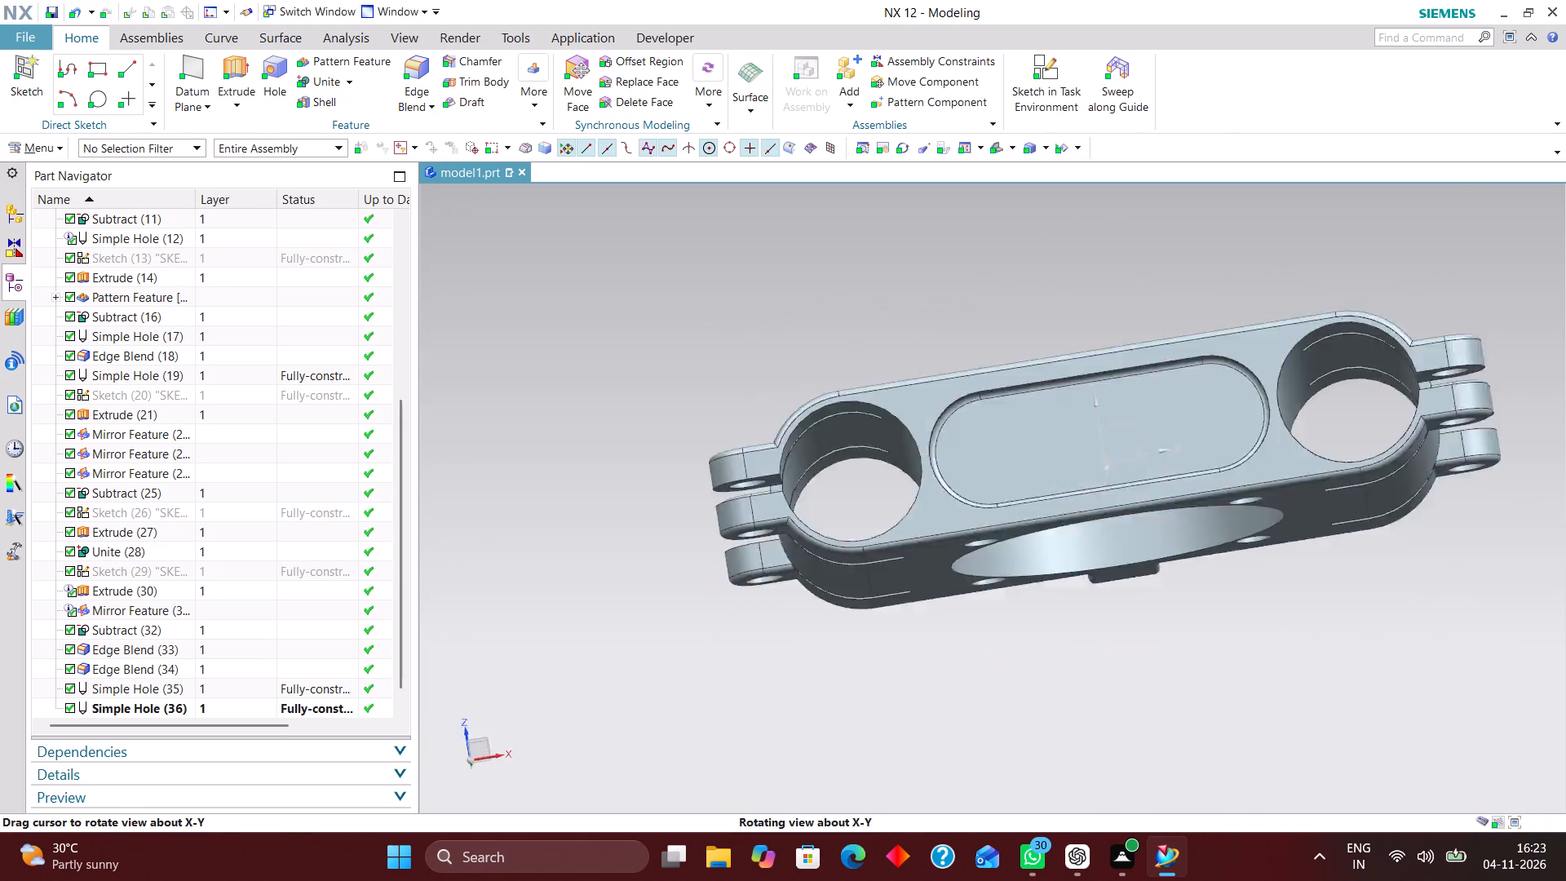
middle_drag(1115, 597, 1090, 553)
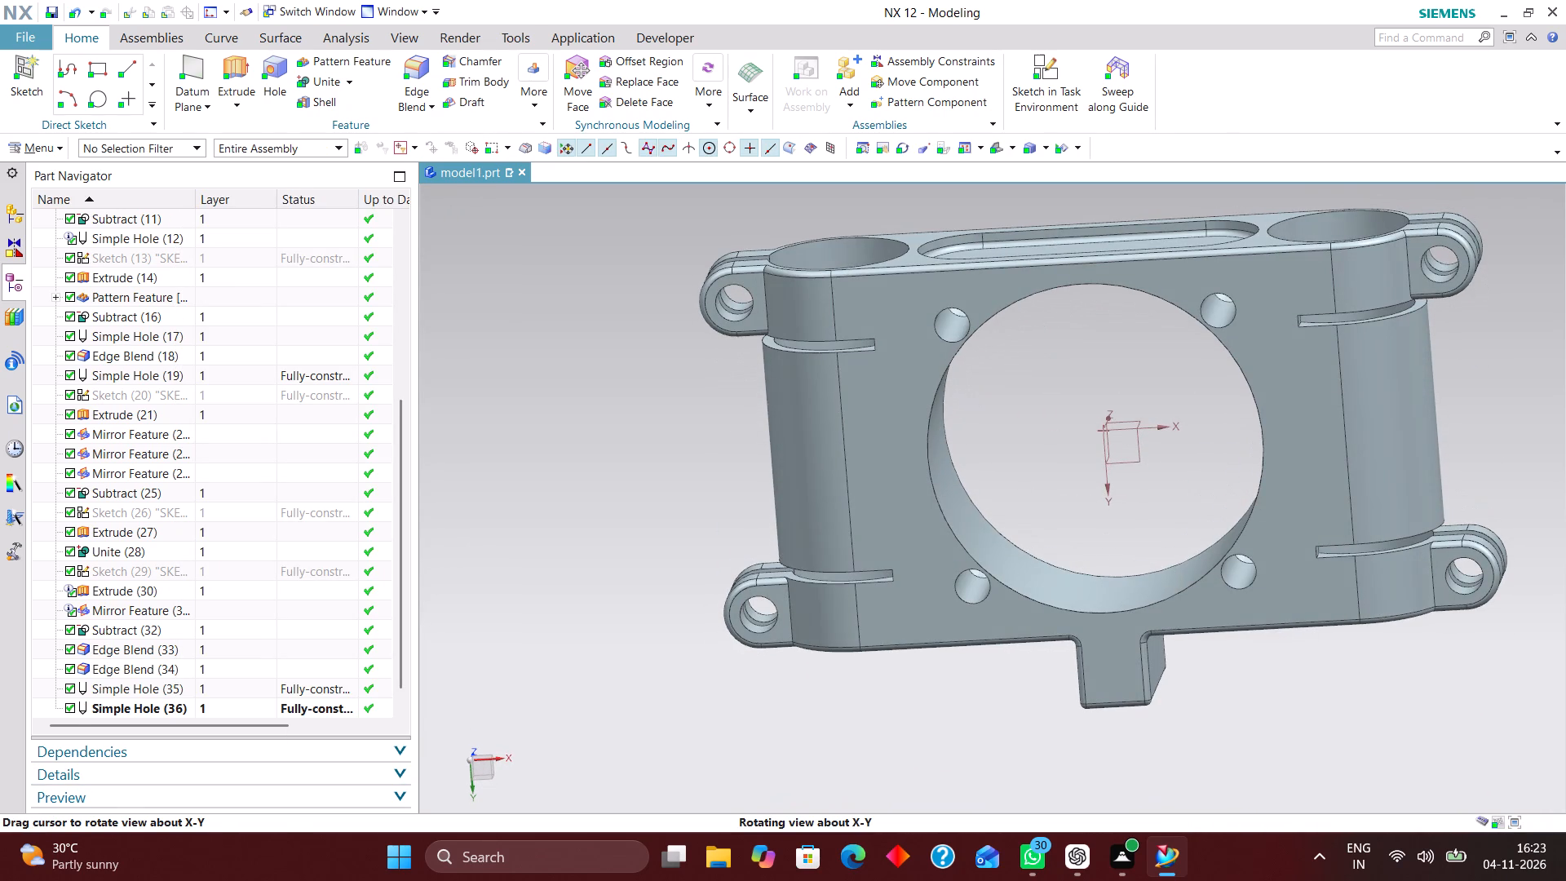
middle_drag(1090, 553, 1089, 553)
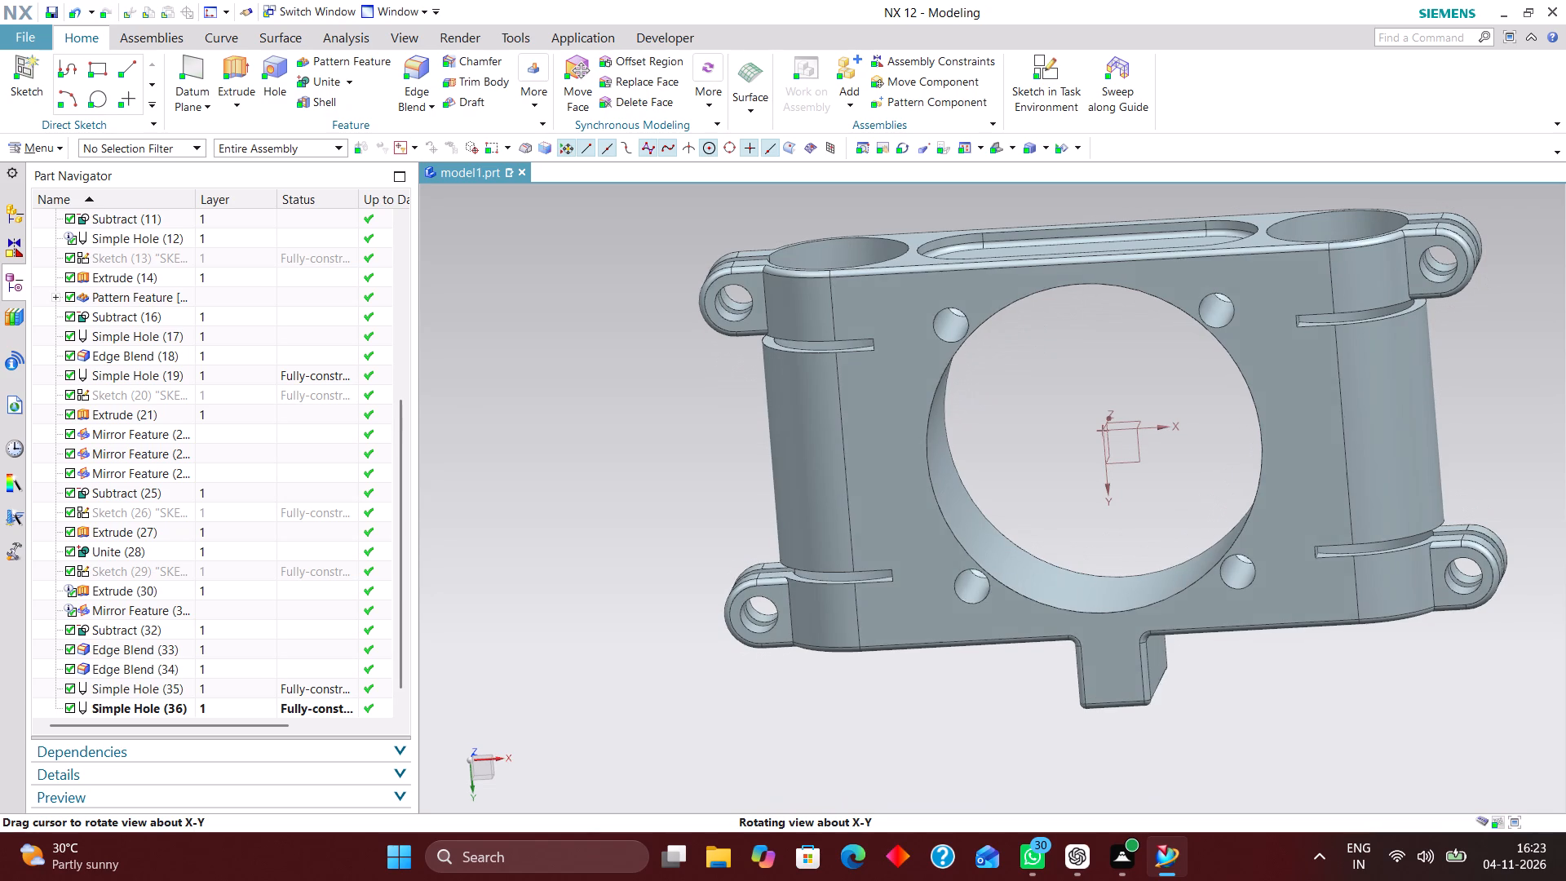
middle_drag(1089, 553, 1101, 561)
middle_click(1101, 564)
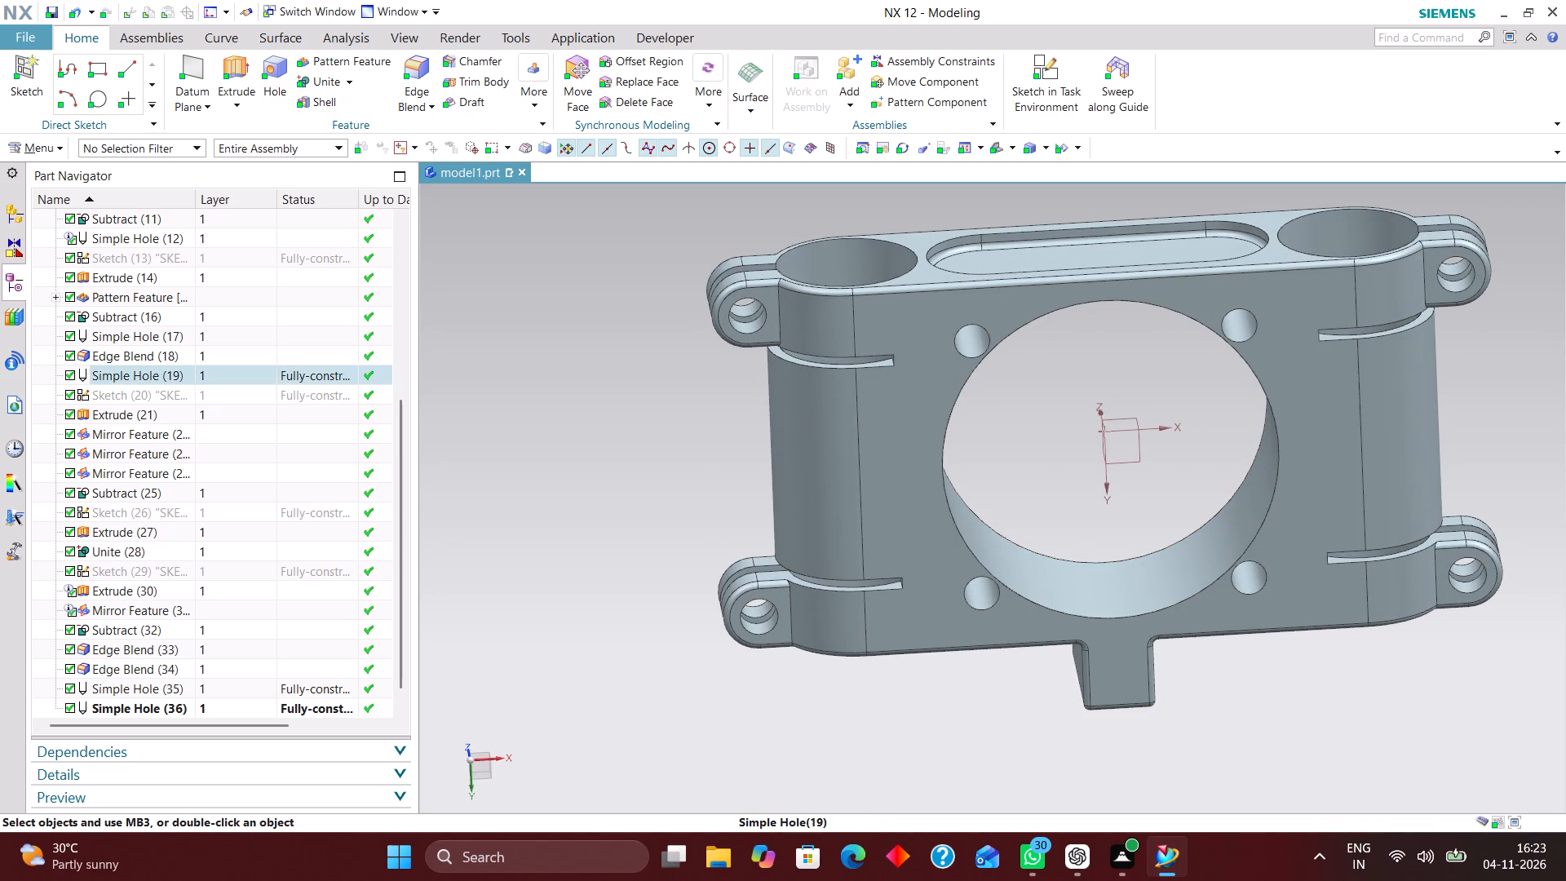
middle_drag(1108, 570, 1109, 625)
scroll(1115, 613, up, 1)
click(996, 153)
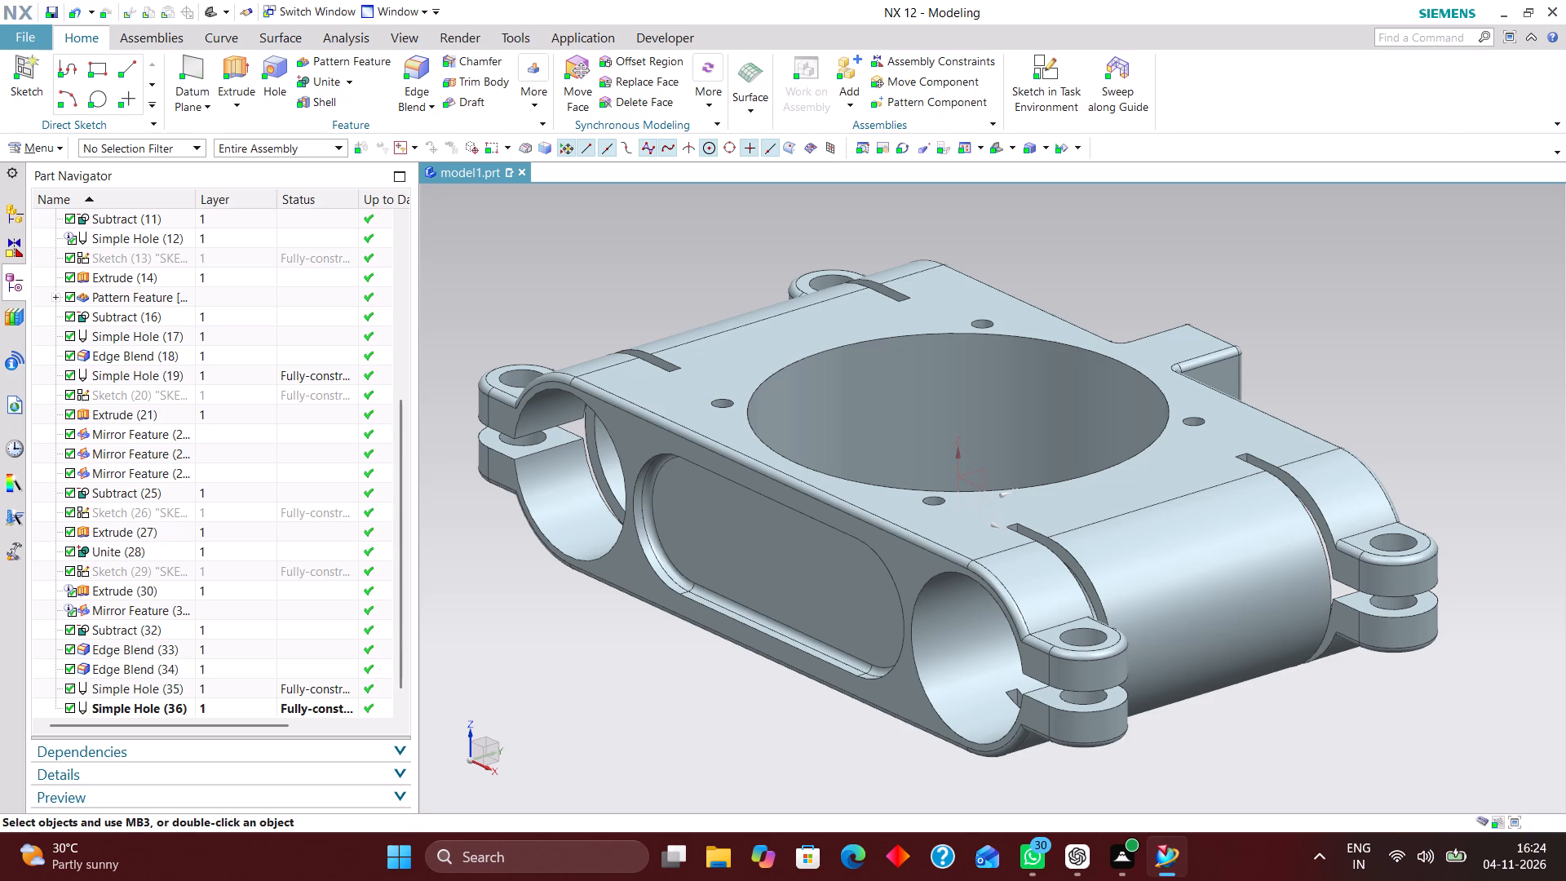
scroll(1298, 400, down, 2)
scroll(1258, 395, up, 1)
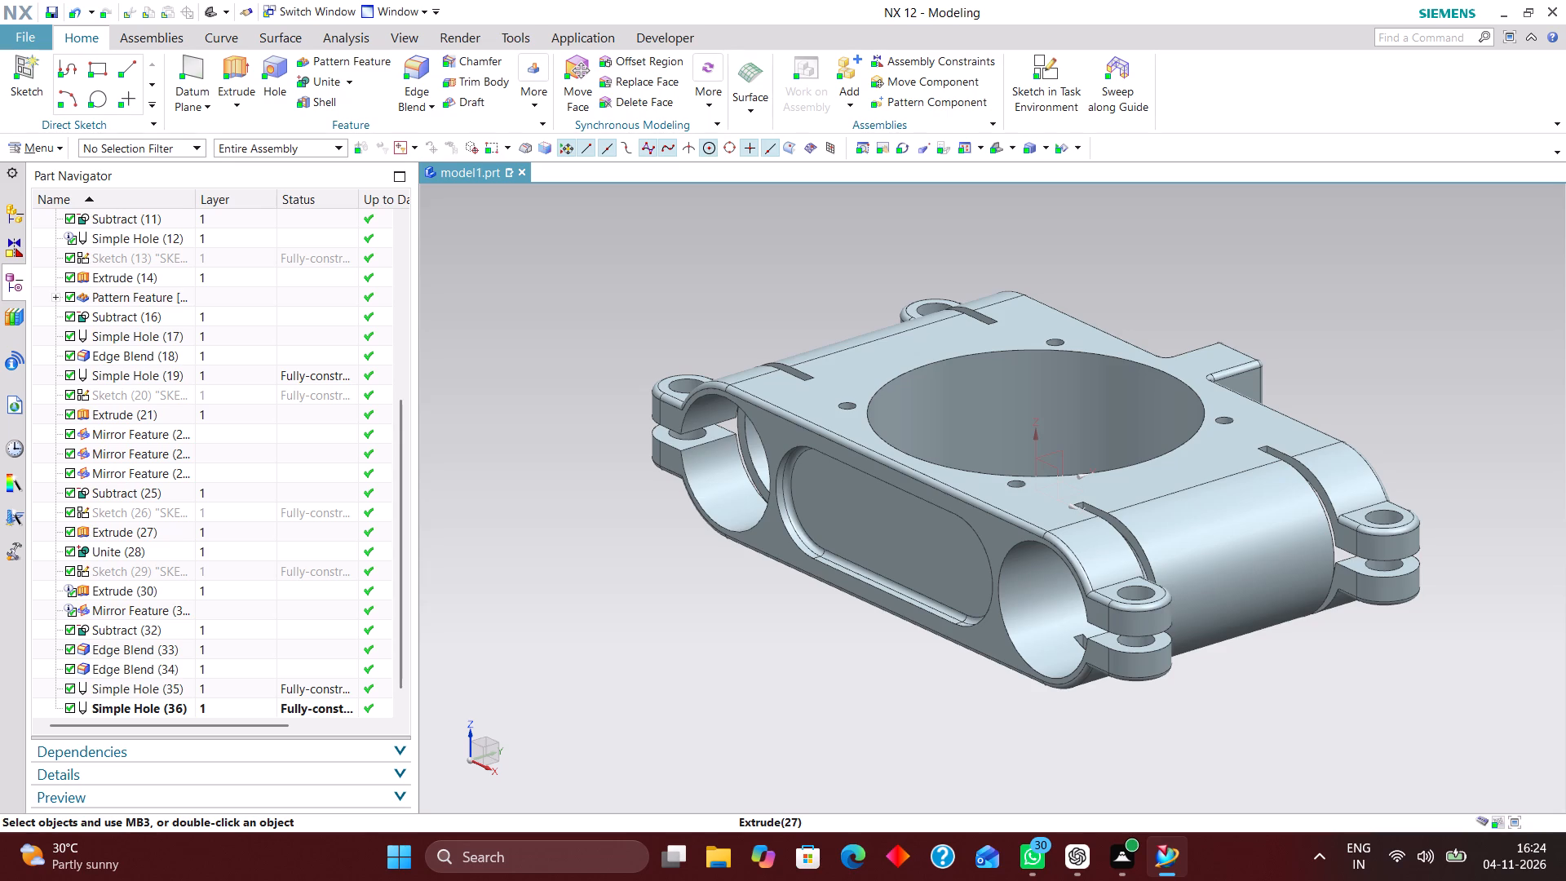
scroll(1254, 408, down, 2)
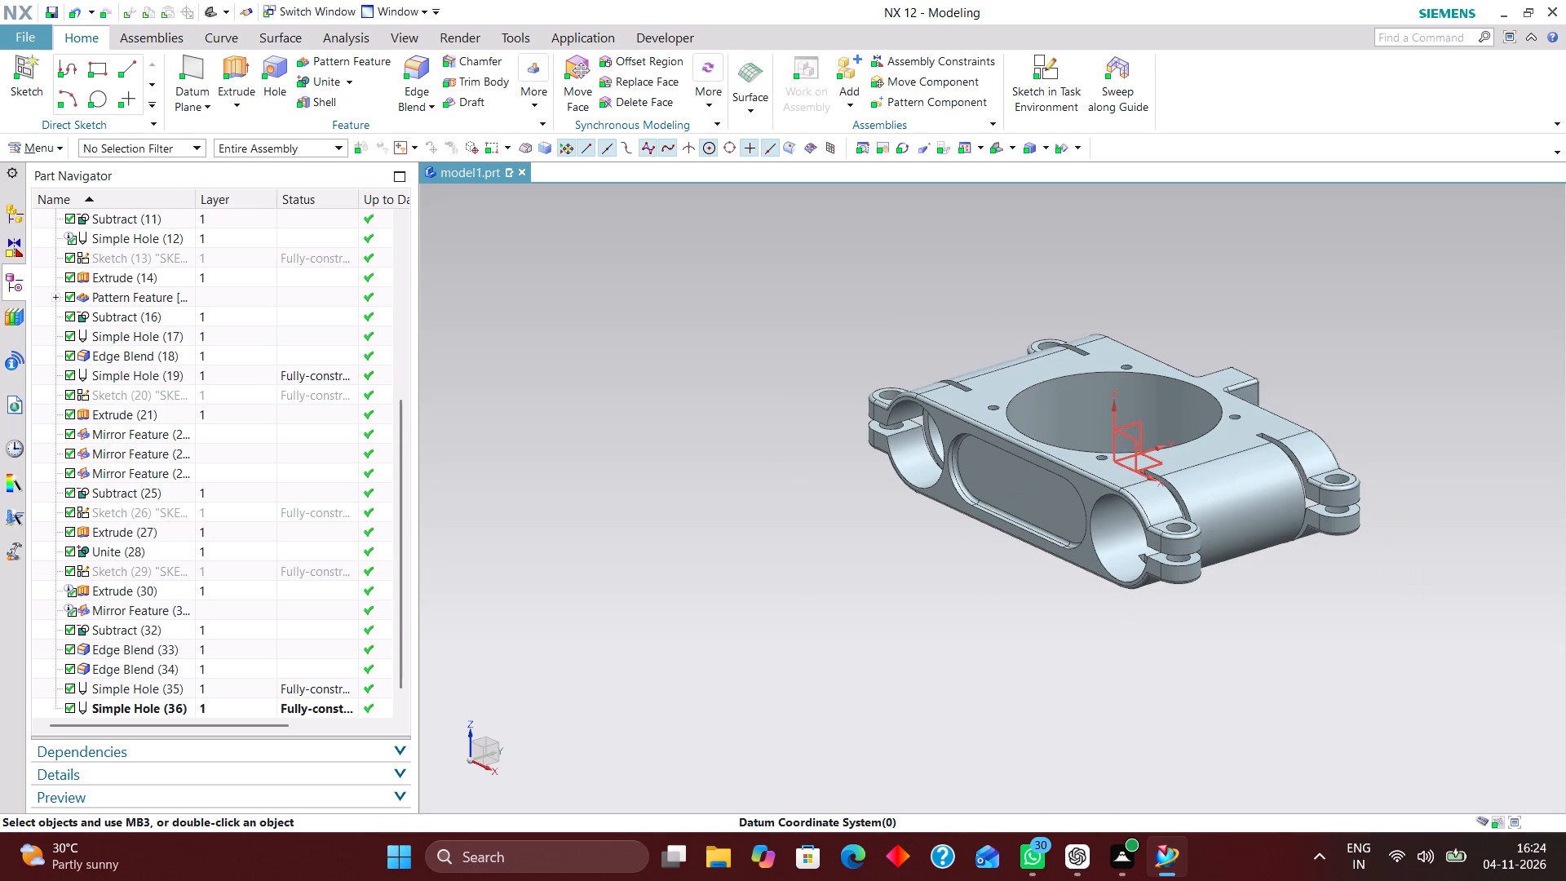
scroll(1214, 423, down, 3)
scroll(1187, 445, up, 6)
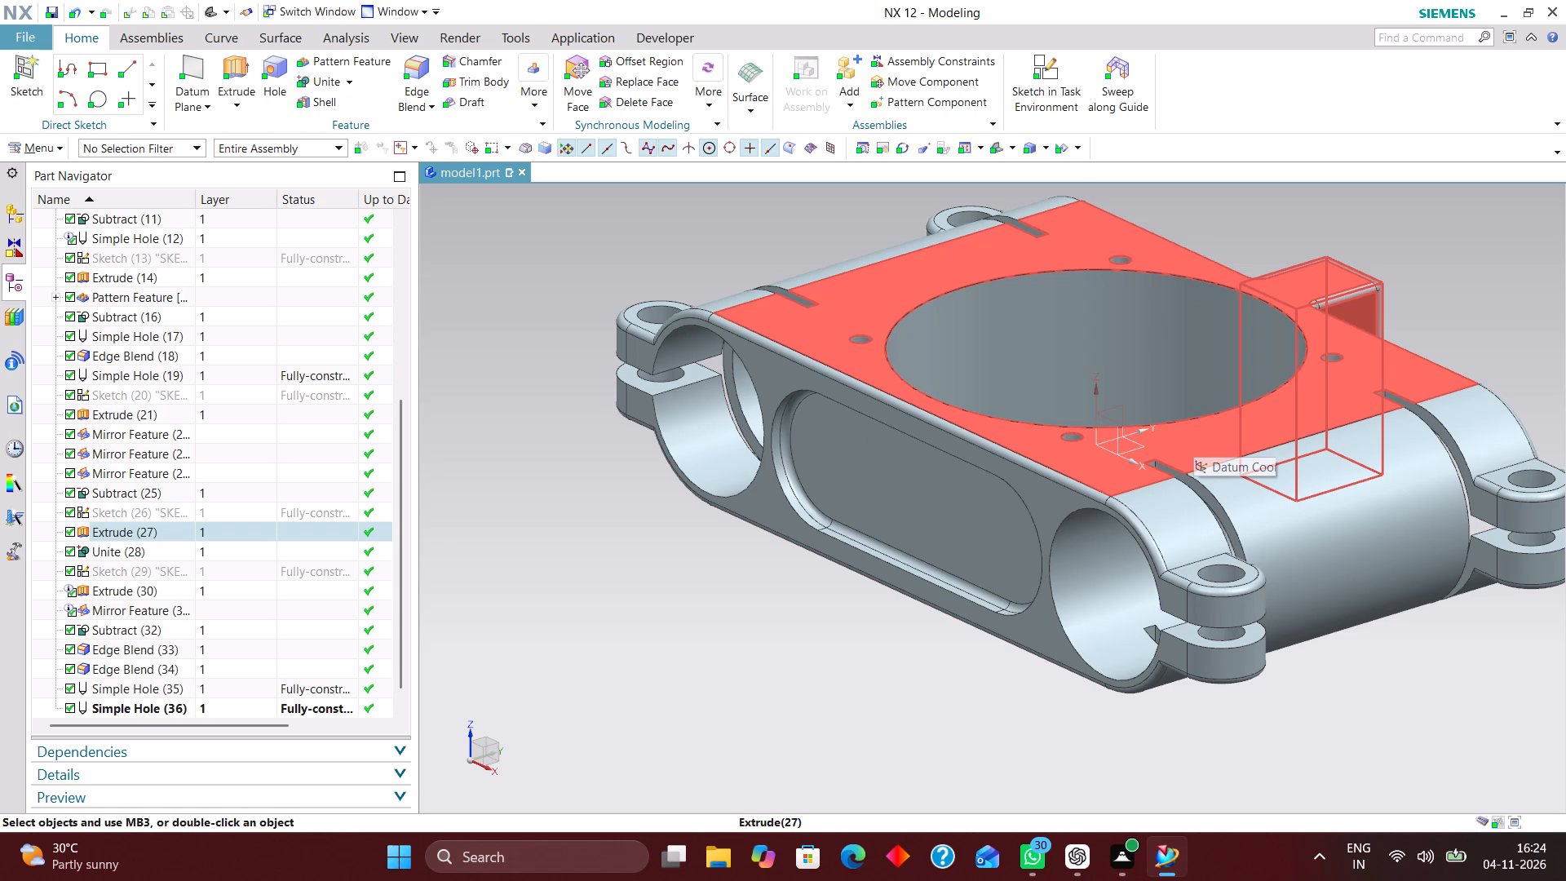
scroll(1197, 437, down, 1)
scroll(1191, 427, up, 2)
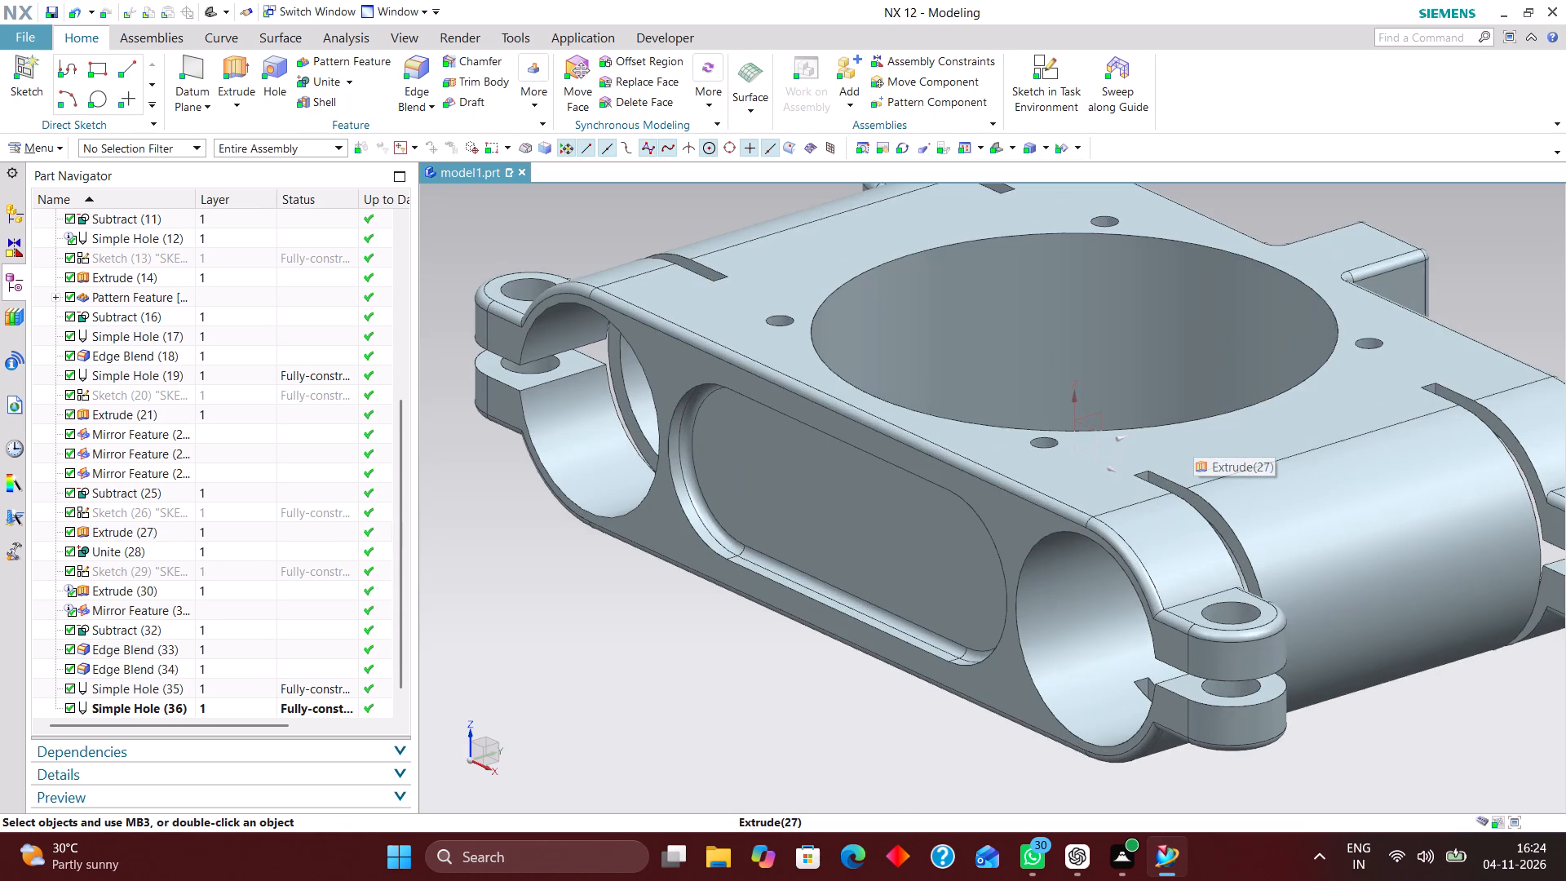
scroll(1192, 440, down, 2)
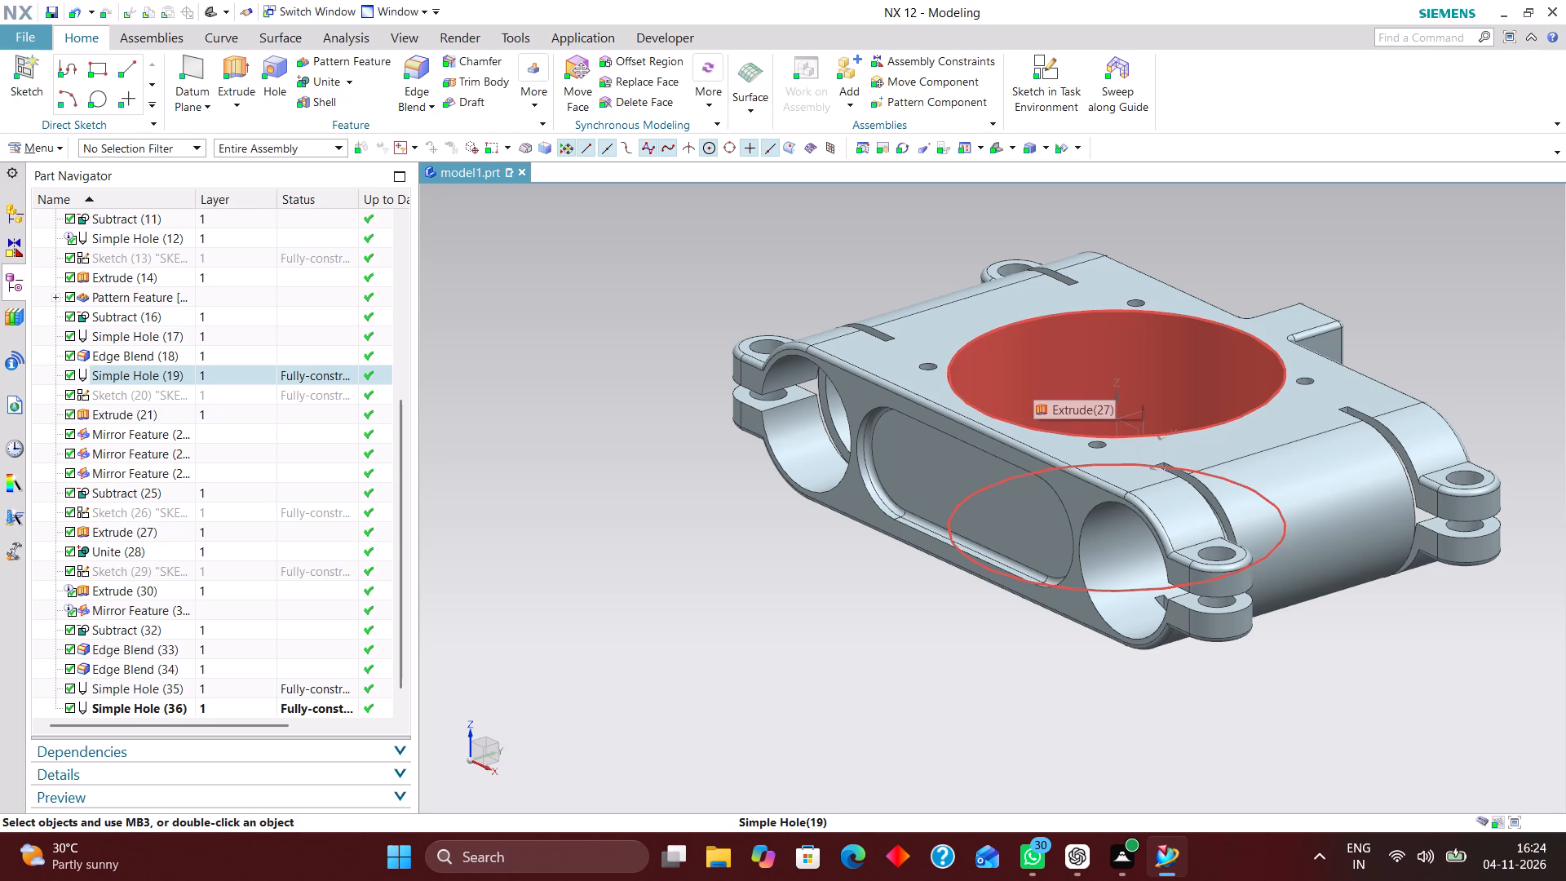
scroll(1094, 408, down, 2)
scroll(1094, 400, up, 4)
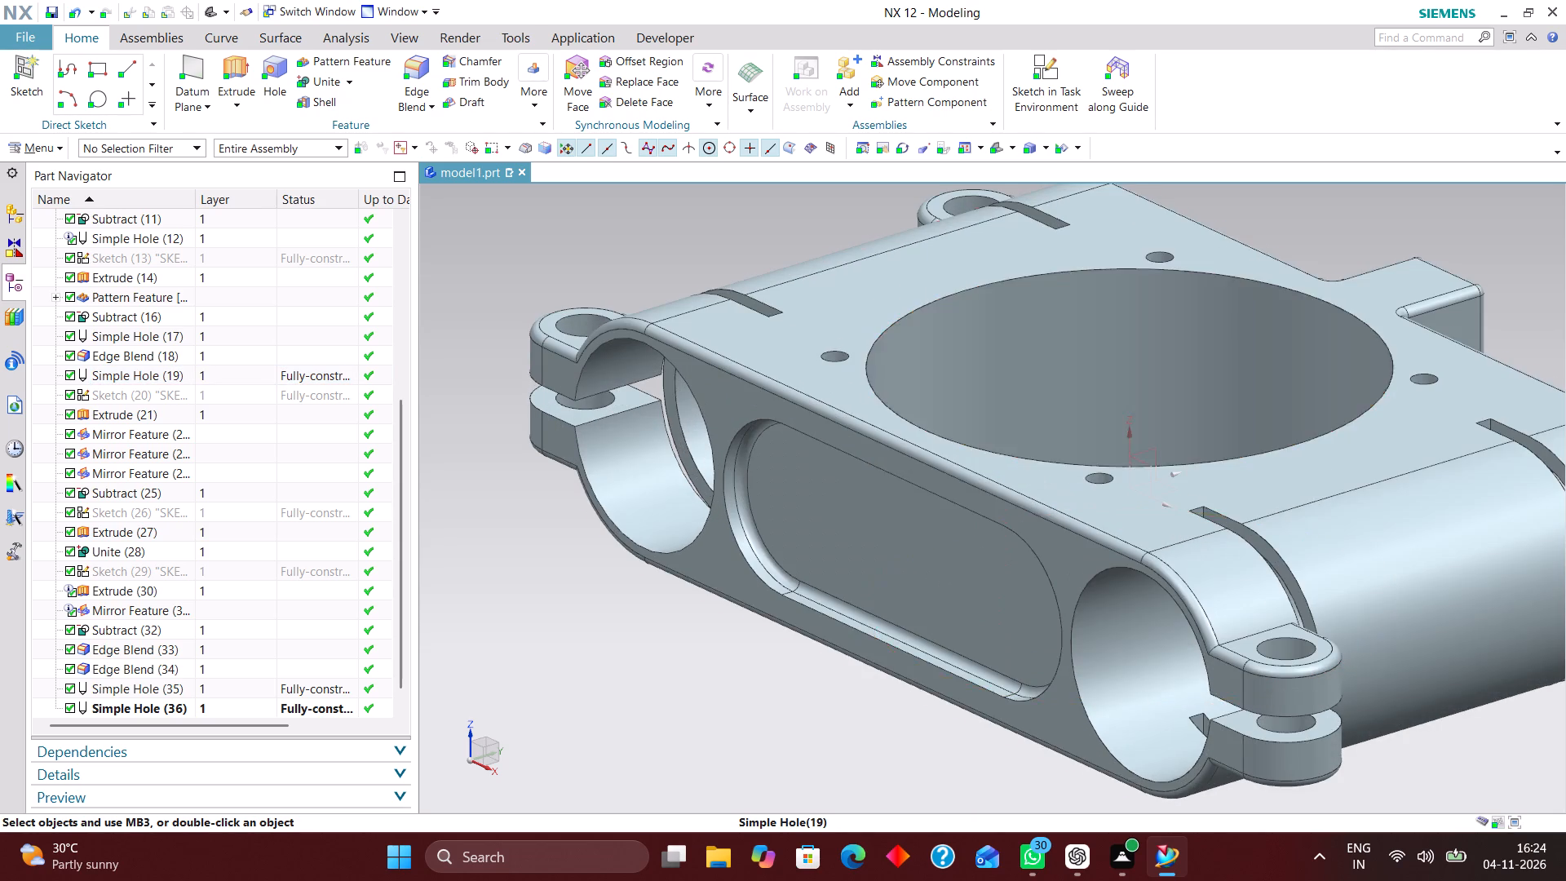
scroll(1033, 415, down, 1)
scroll(1017, 698, up, 1)
middle_drag(1018, 685, 1027, 575)
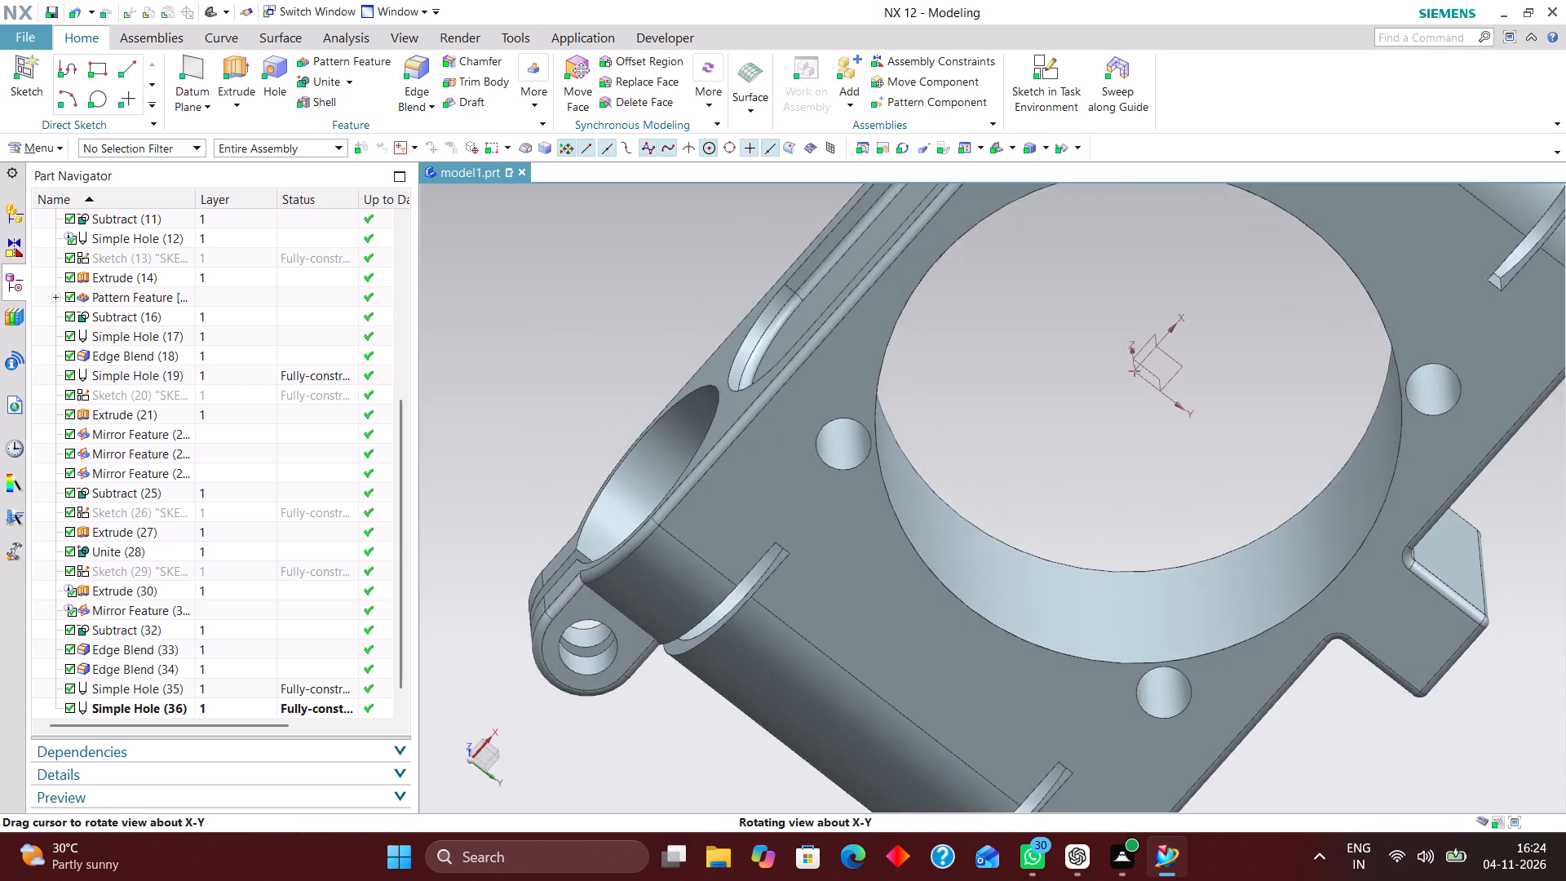
middle_drag(1027, 575, 1025, 689)
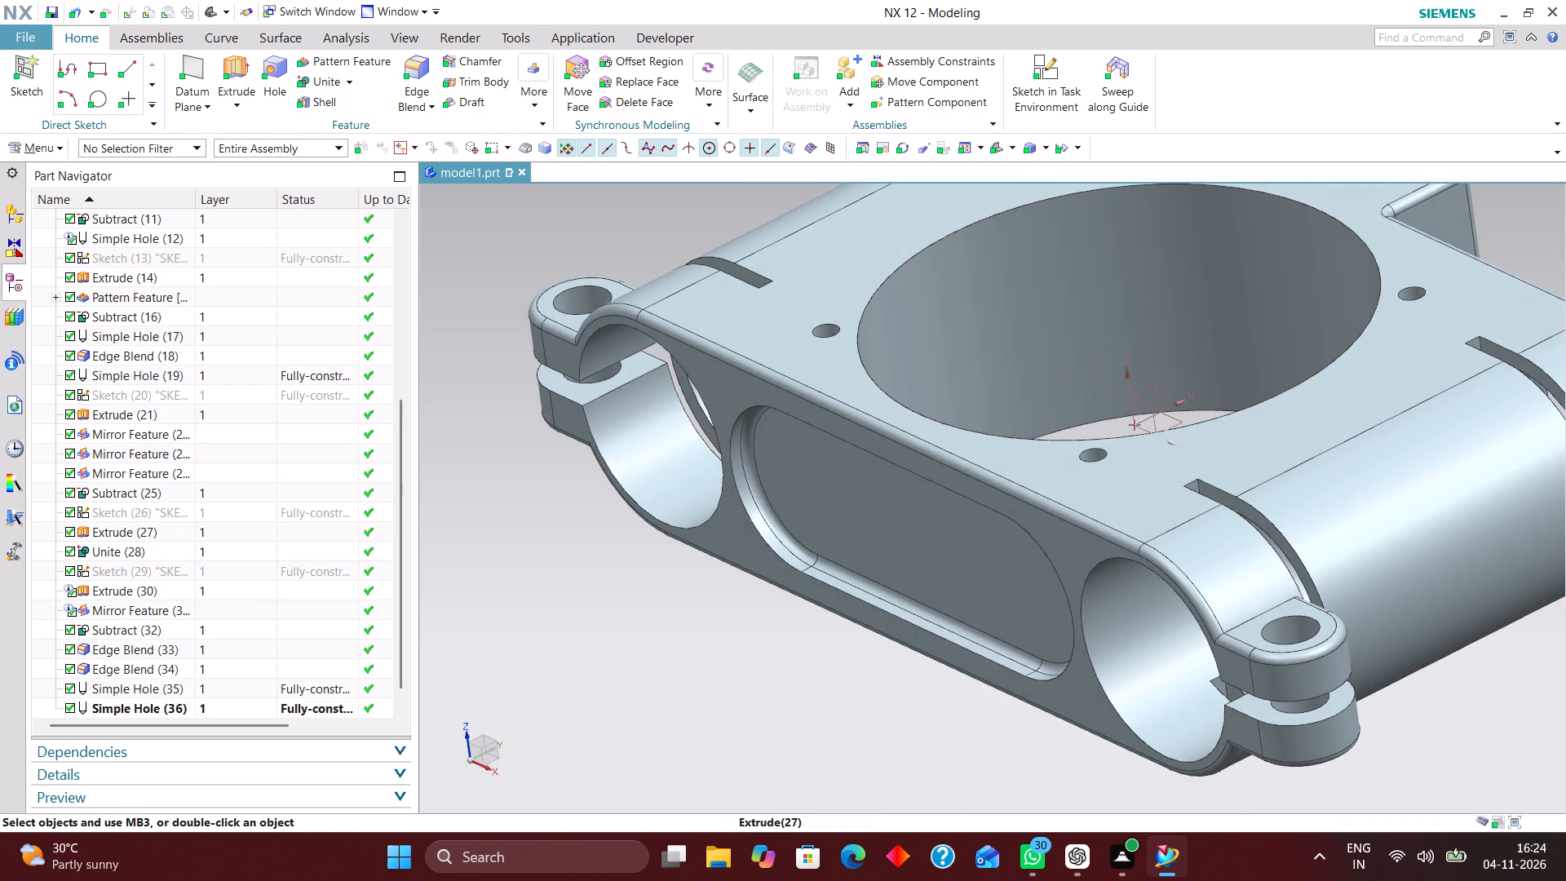
click(994, 152)
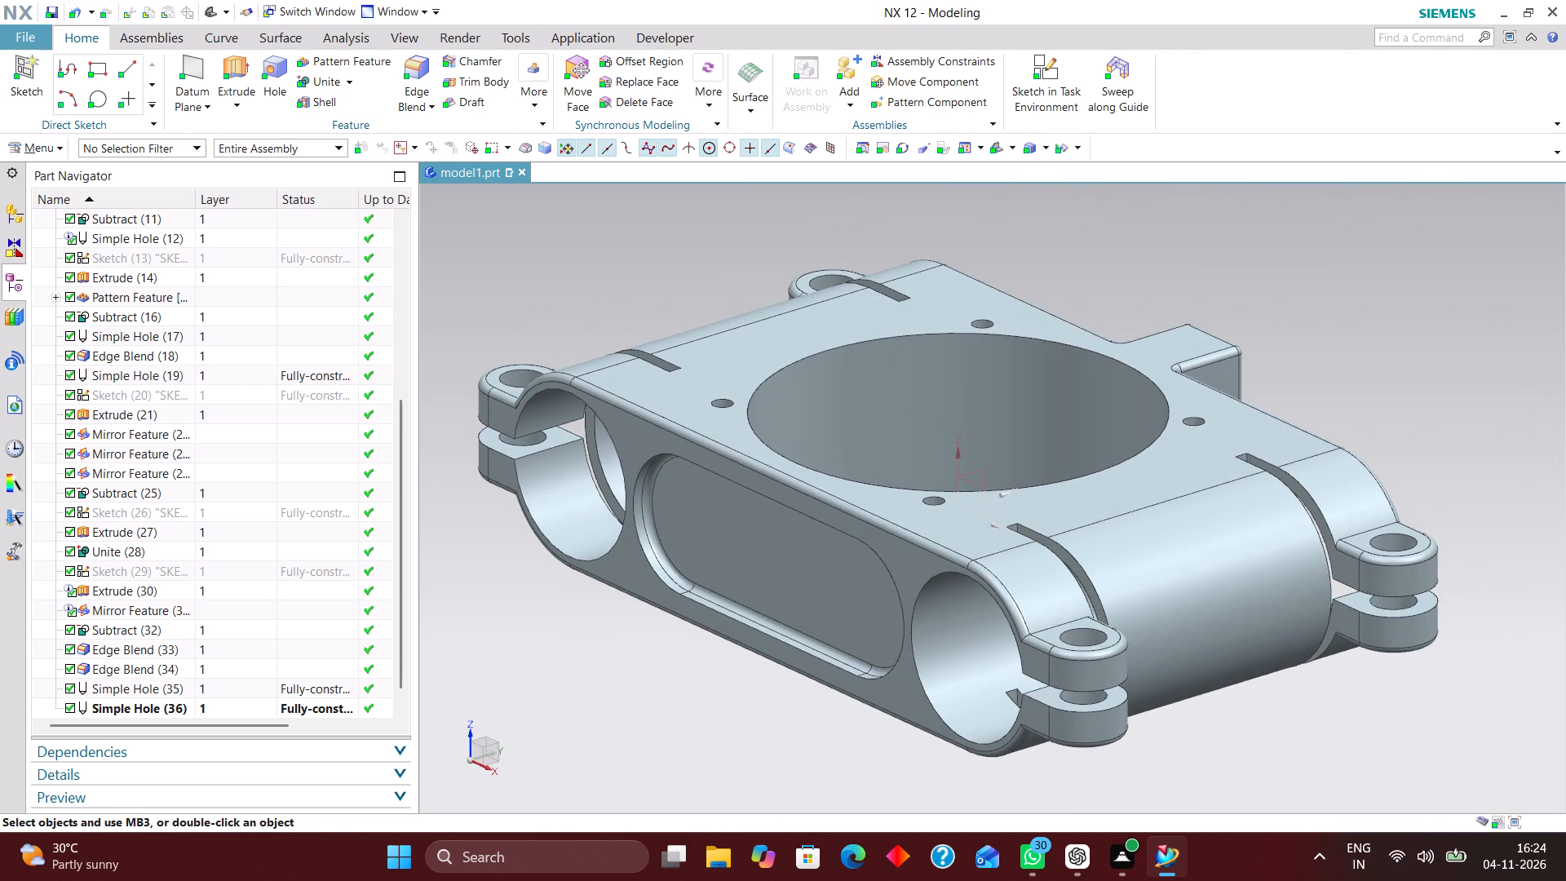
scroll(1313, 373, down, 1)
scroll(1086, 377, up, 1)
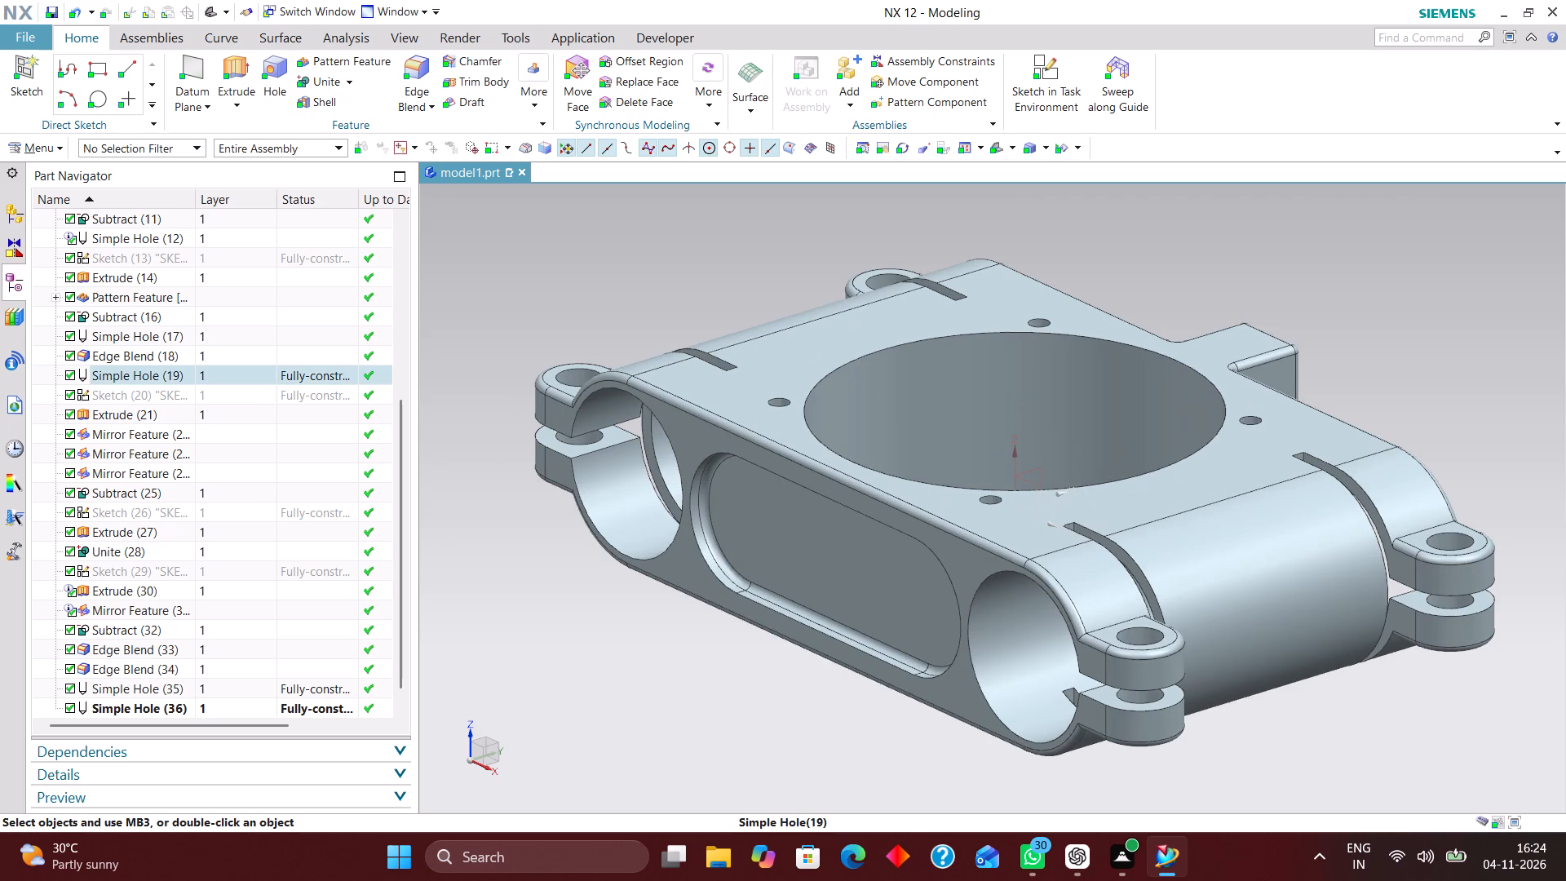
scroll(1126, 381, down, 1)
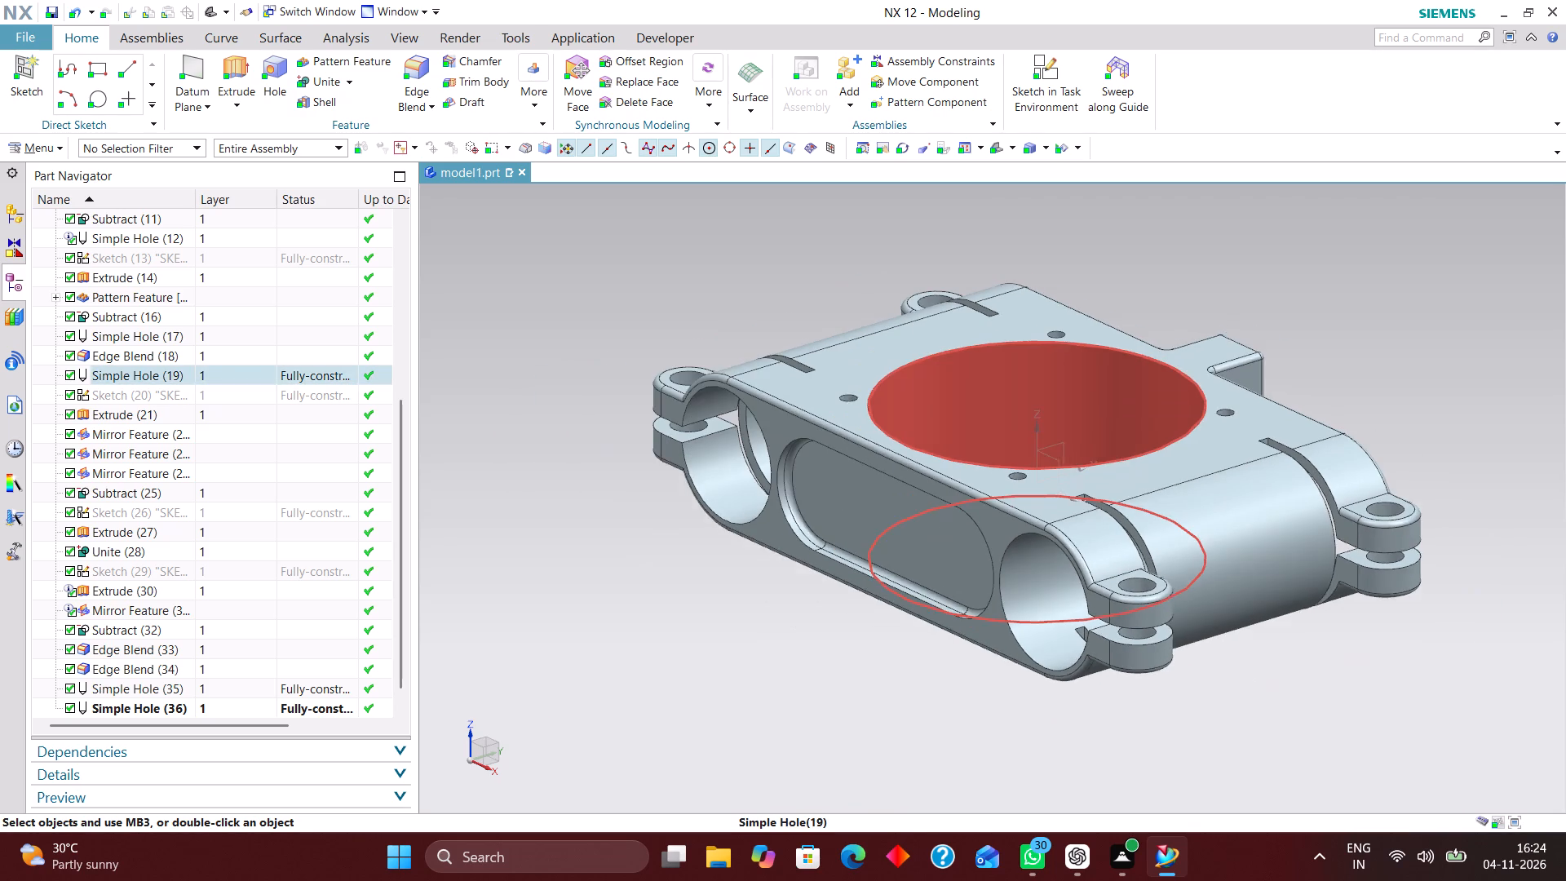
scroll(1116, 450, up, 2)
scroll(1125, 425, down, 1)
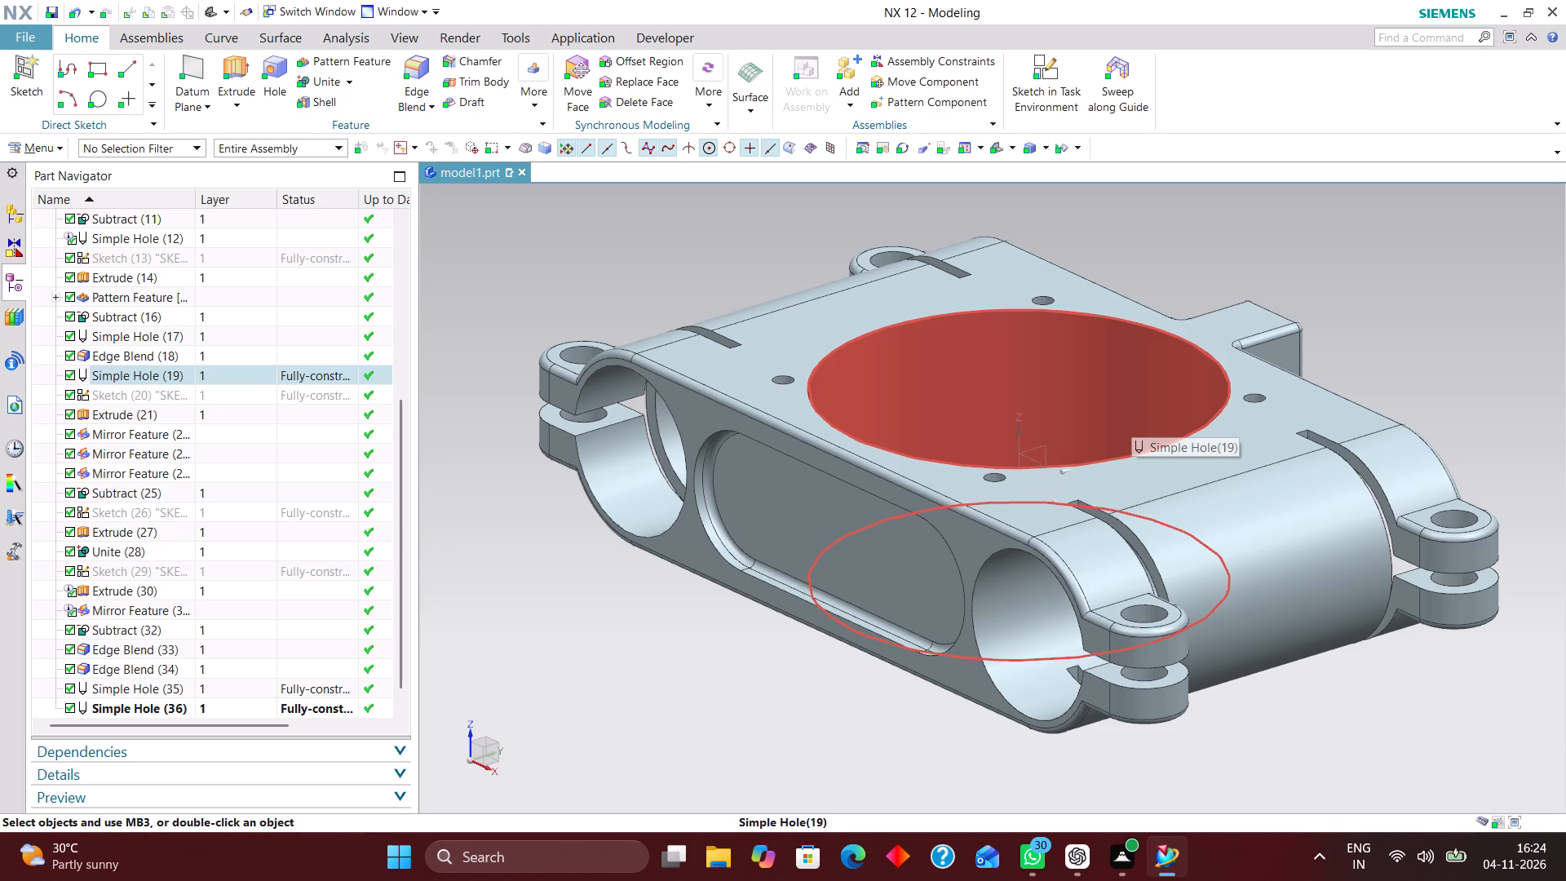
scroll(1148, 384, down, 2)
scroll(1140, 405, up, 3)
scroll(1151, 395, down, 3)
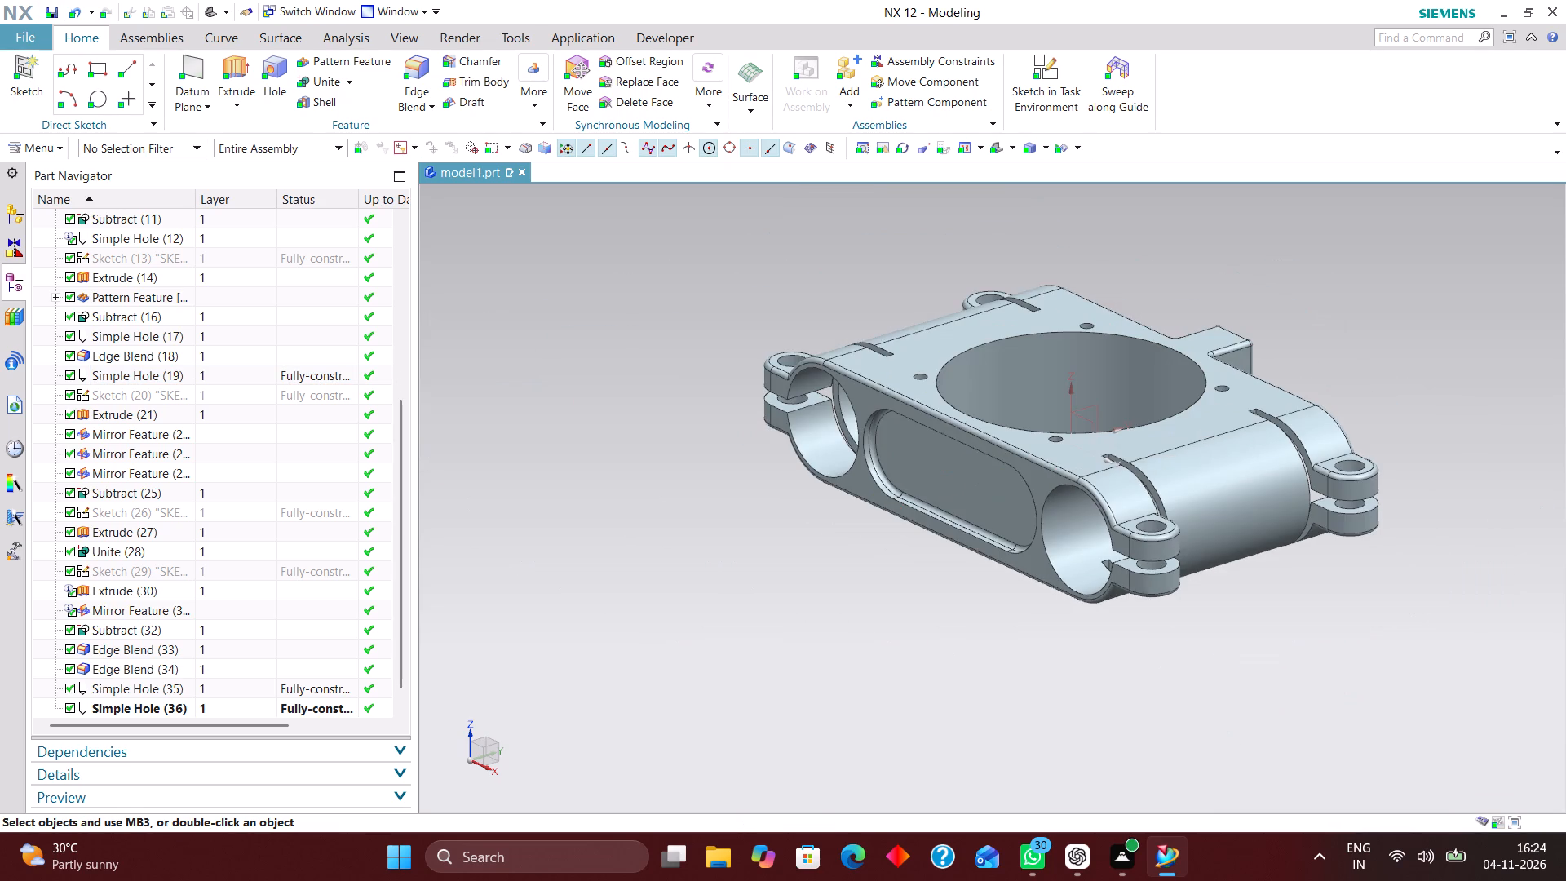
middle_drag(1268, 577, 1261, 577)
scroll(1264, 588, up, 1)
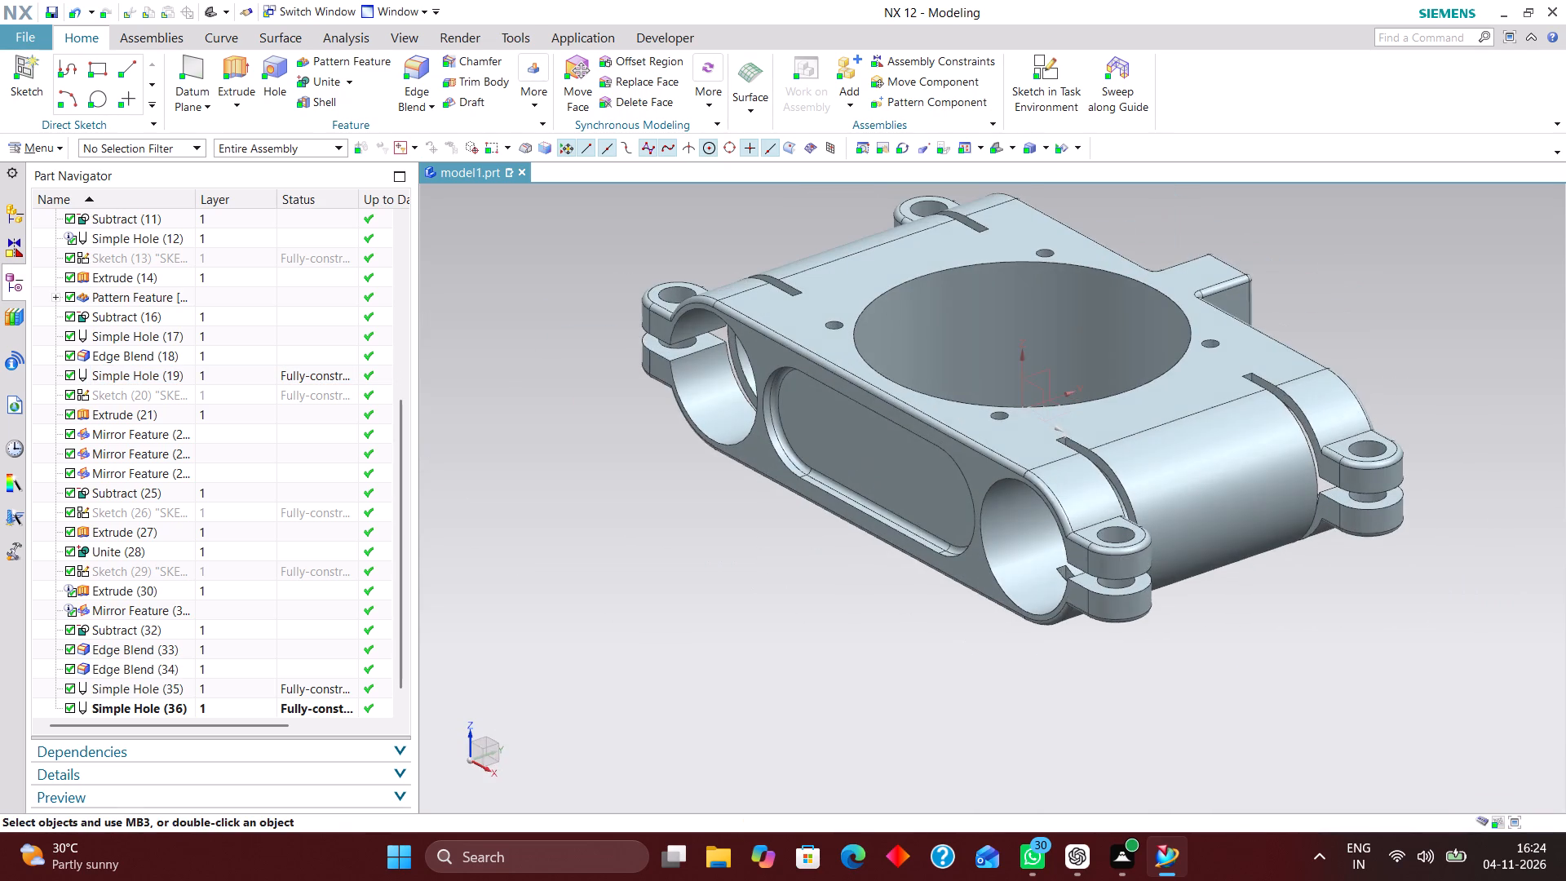
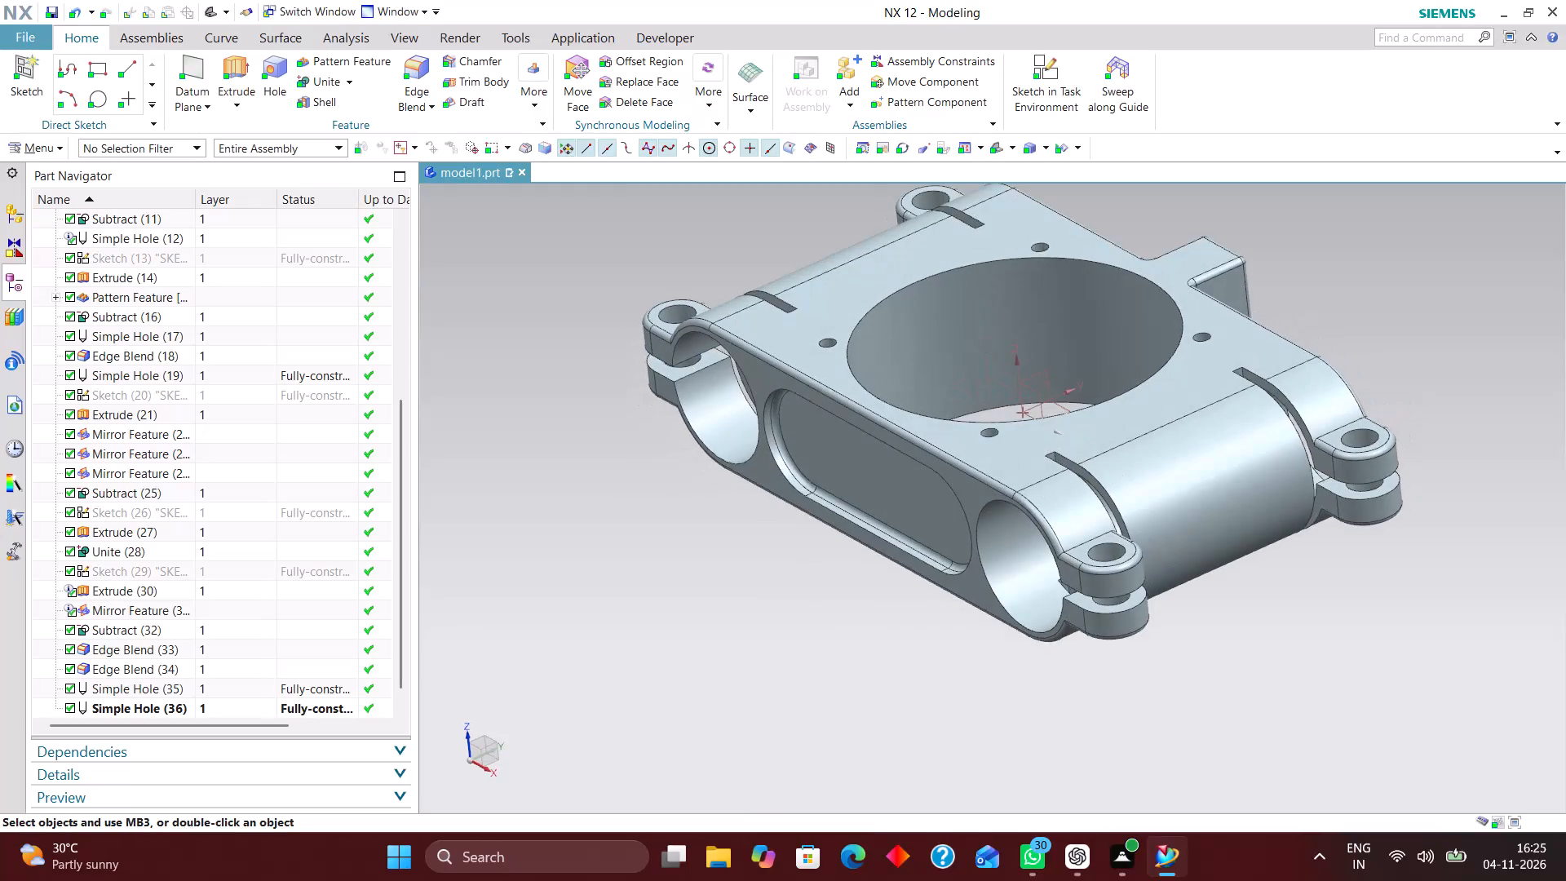
Reopen the settings of the four underside holes around the large bore, check their dimensions and close them without changes.
click(999, 153)
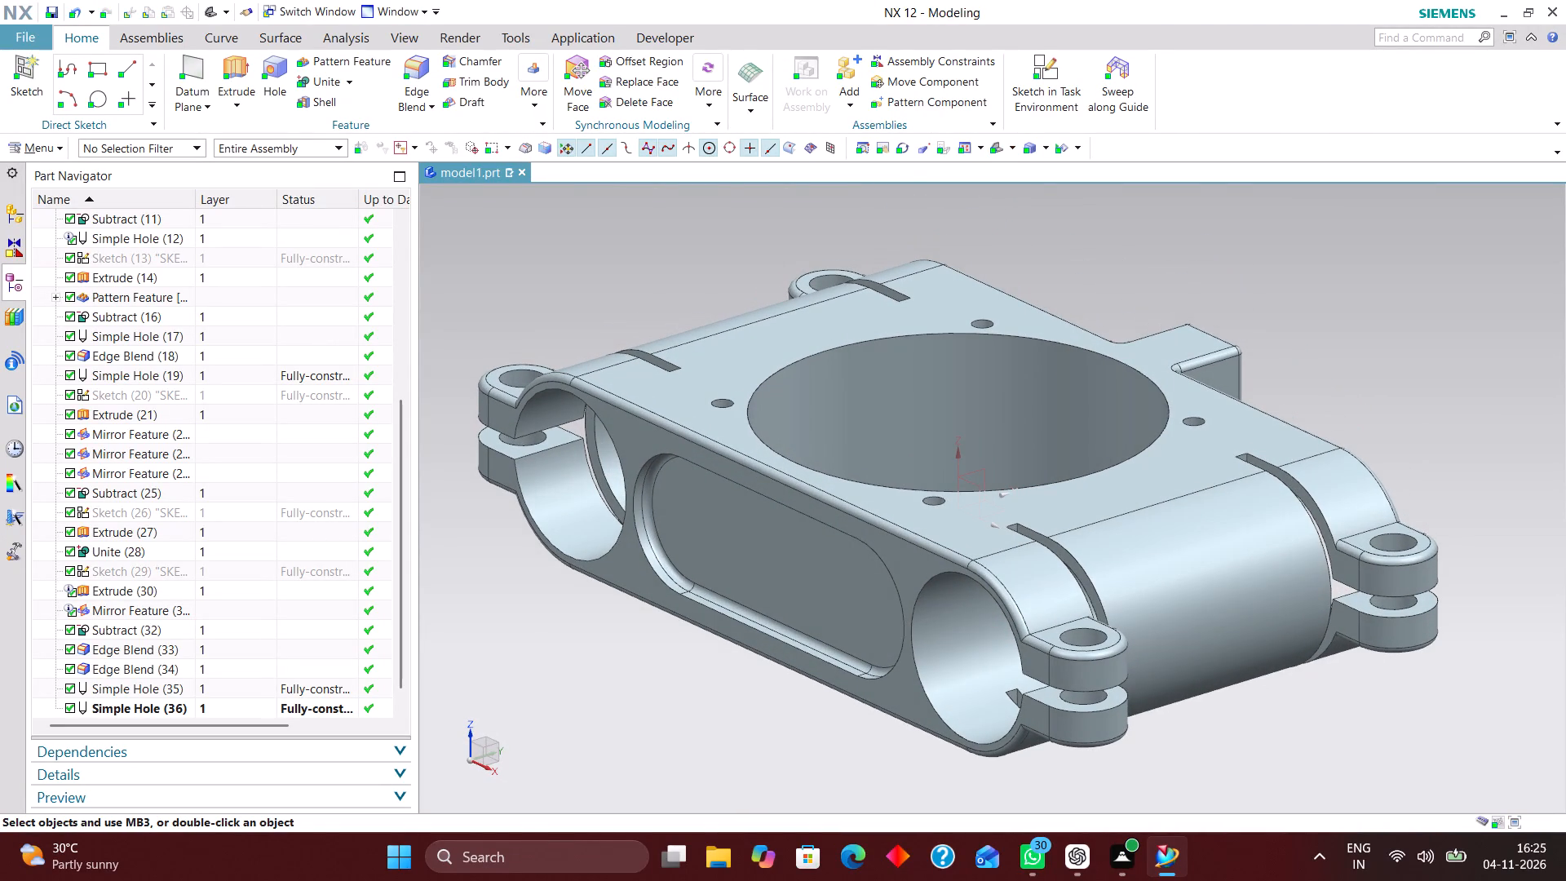
scroll(1318, 336, down, 2)
scroll(1037, 388, up, 1)
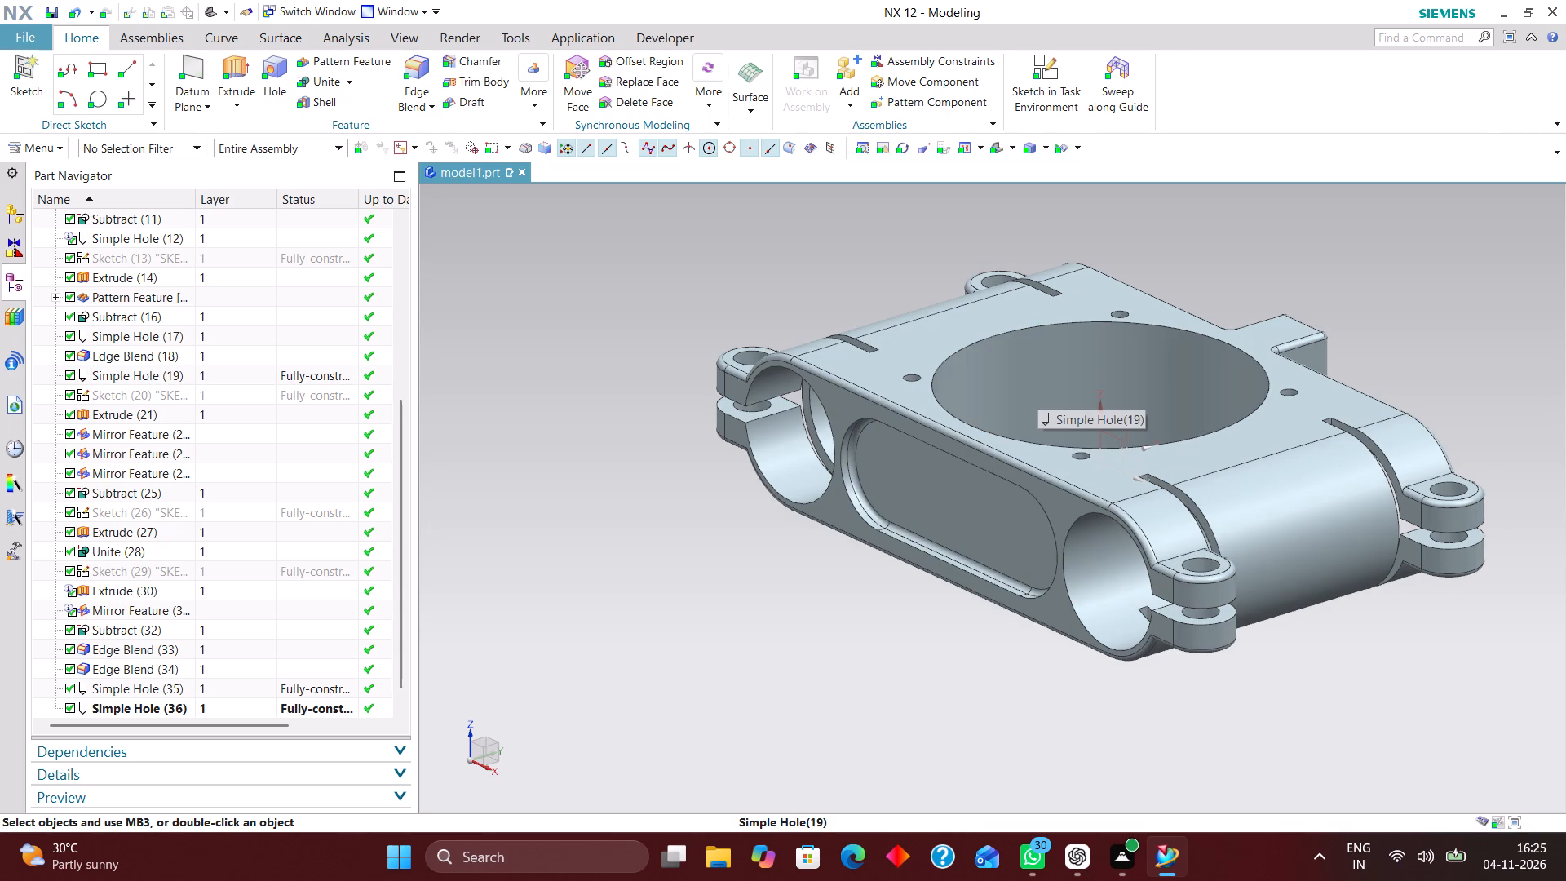
scroll(221, 655, down, 2)
click(237, 684)
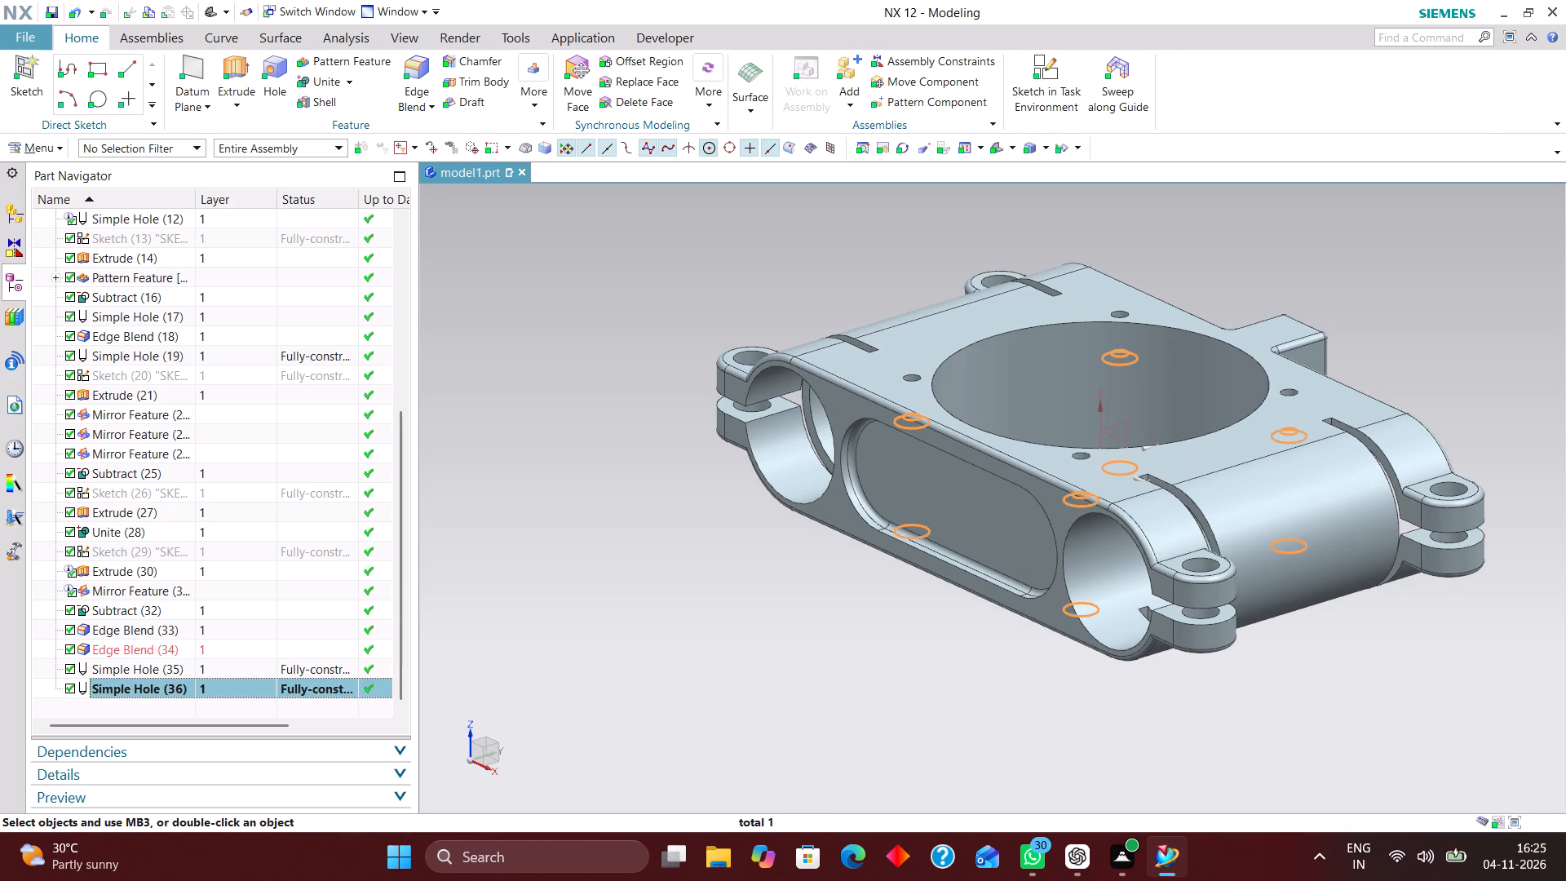
right_click(237, 684)
click(294, 319)
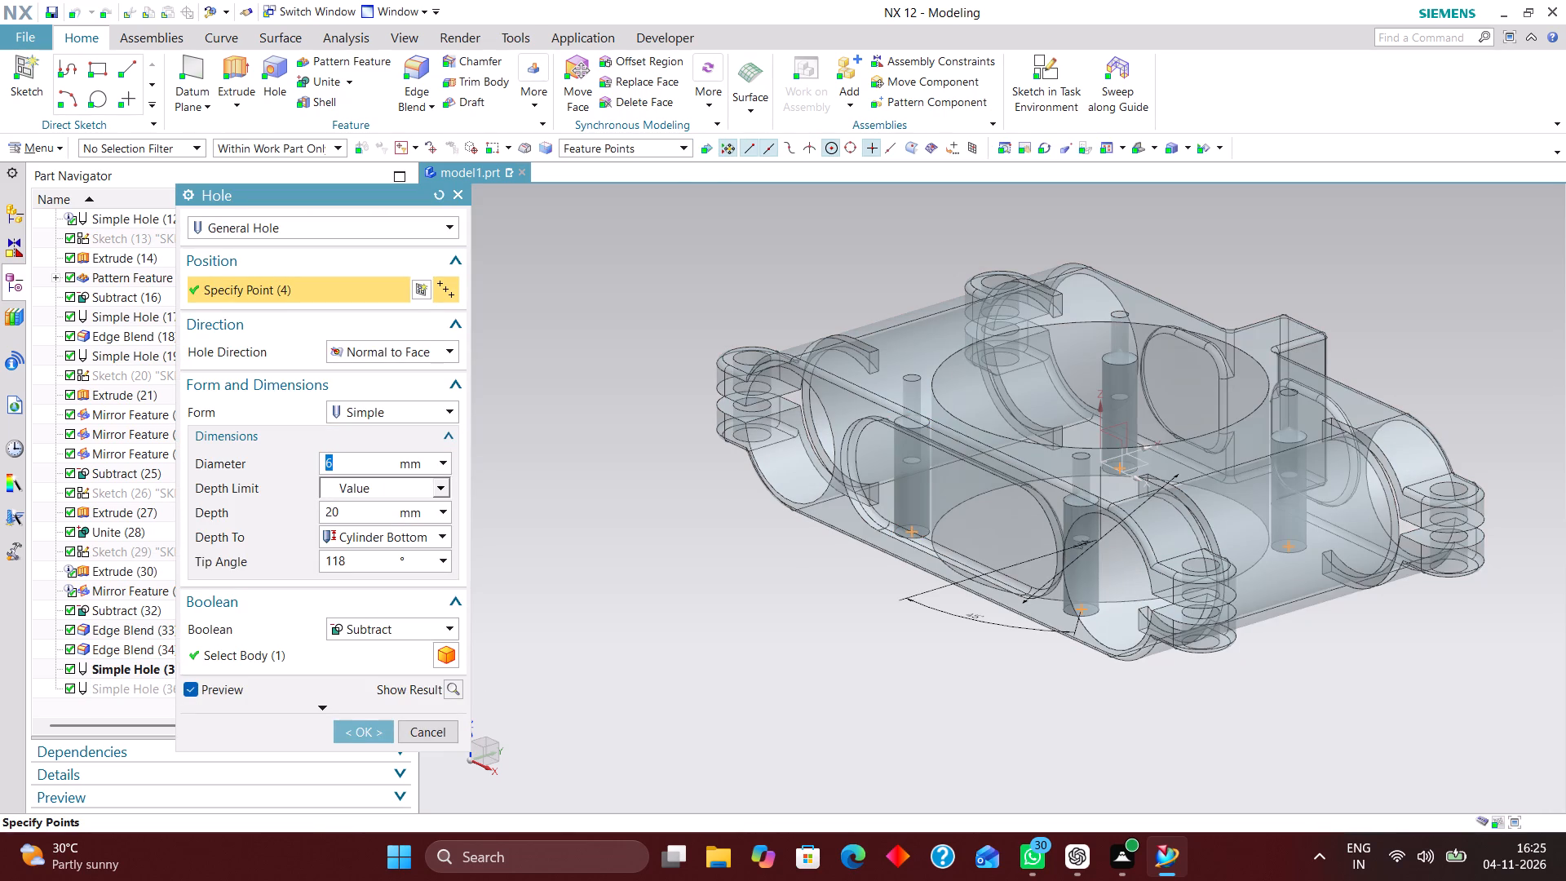
click(370, 731)
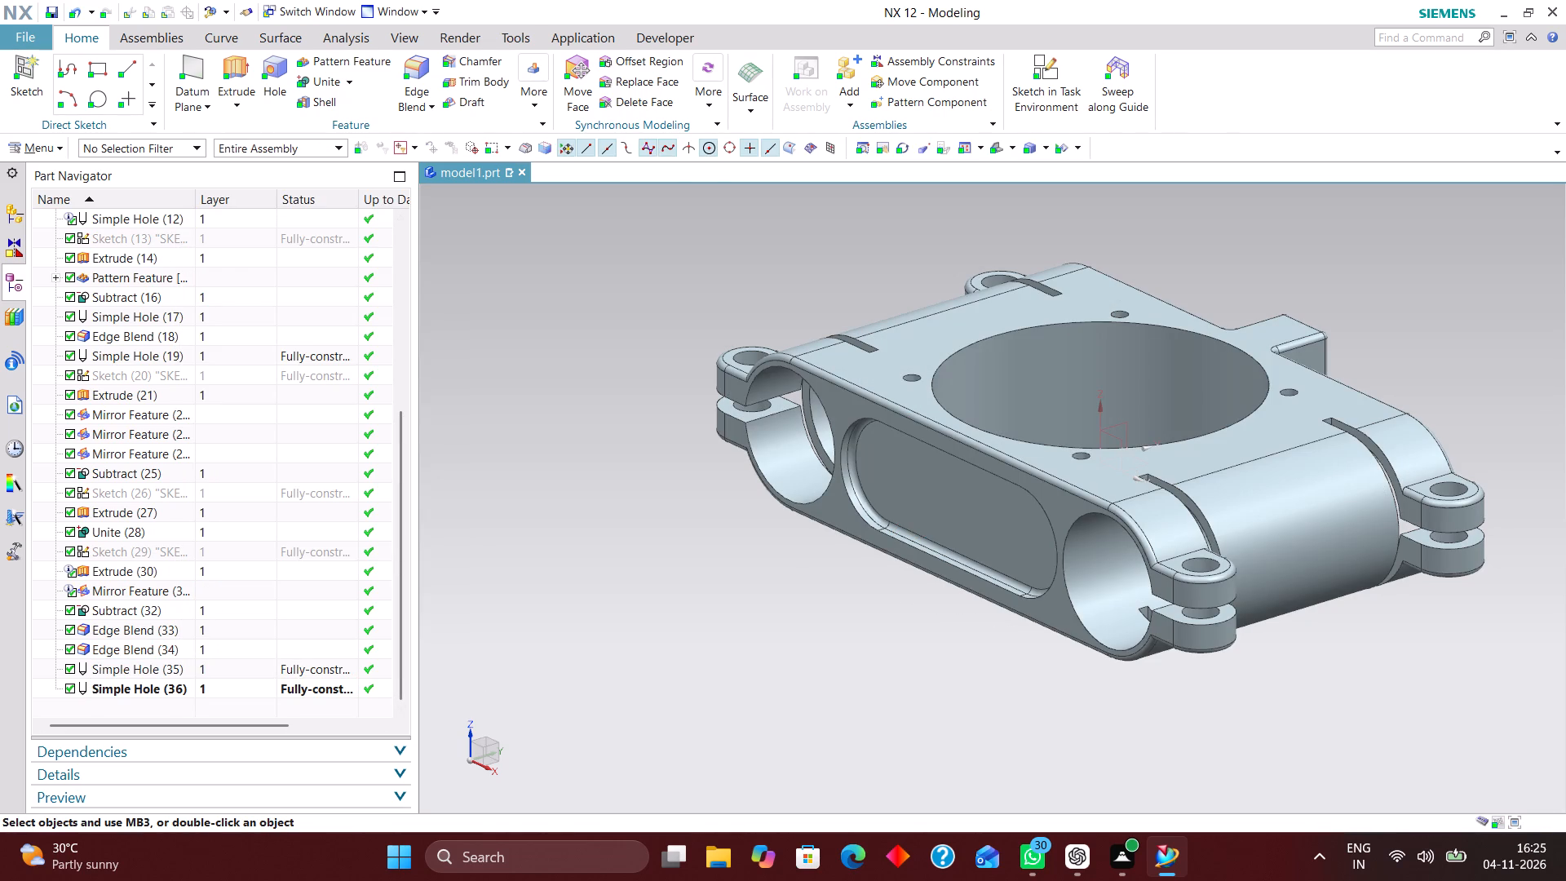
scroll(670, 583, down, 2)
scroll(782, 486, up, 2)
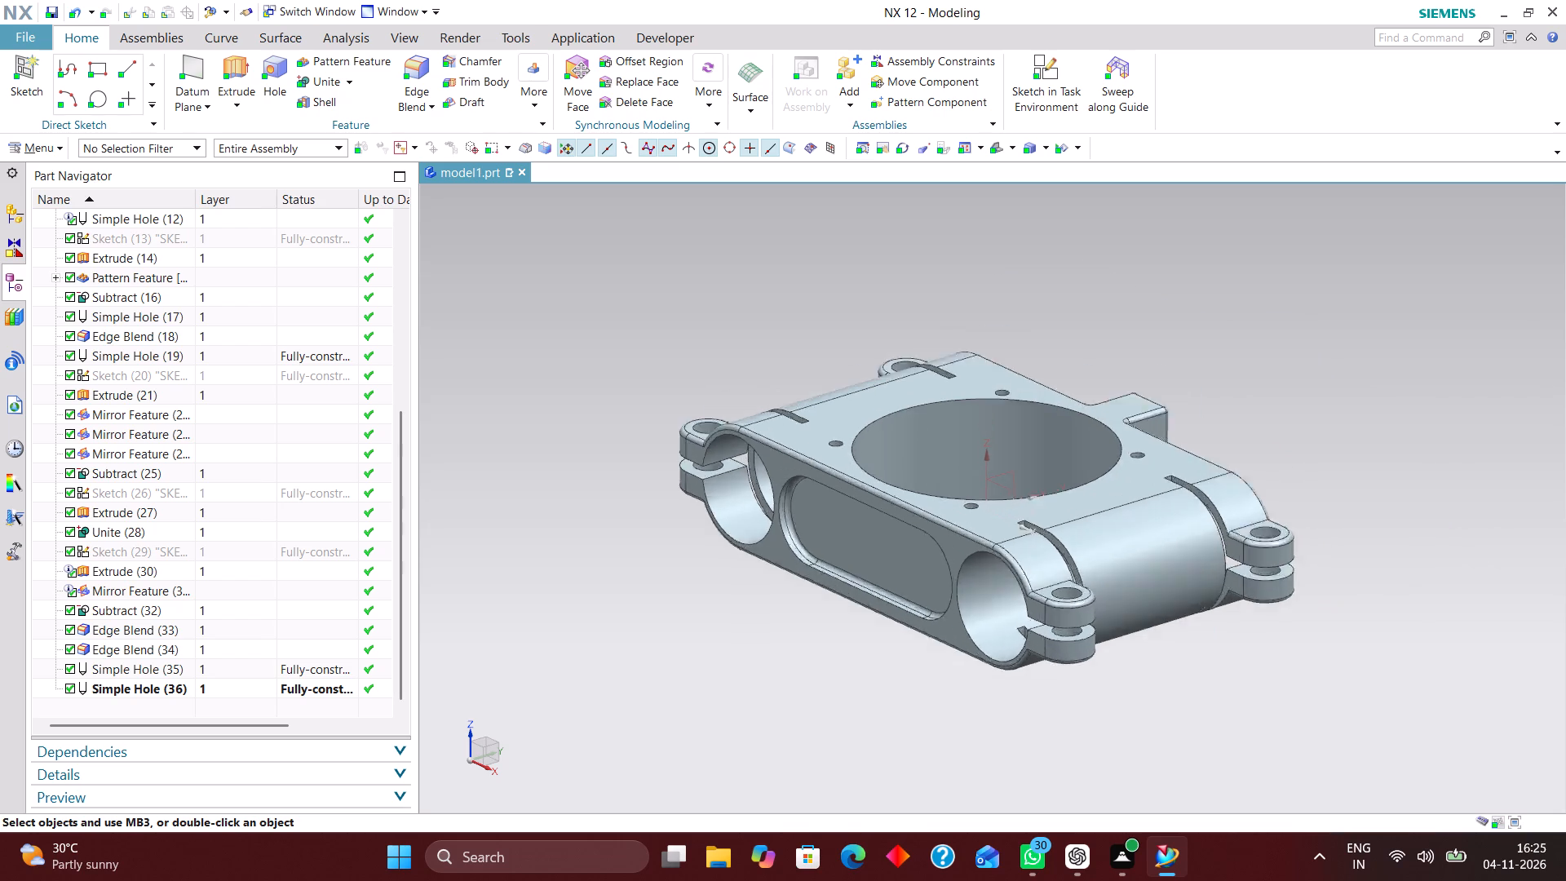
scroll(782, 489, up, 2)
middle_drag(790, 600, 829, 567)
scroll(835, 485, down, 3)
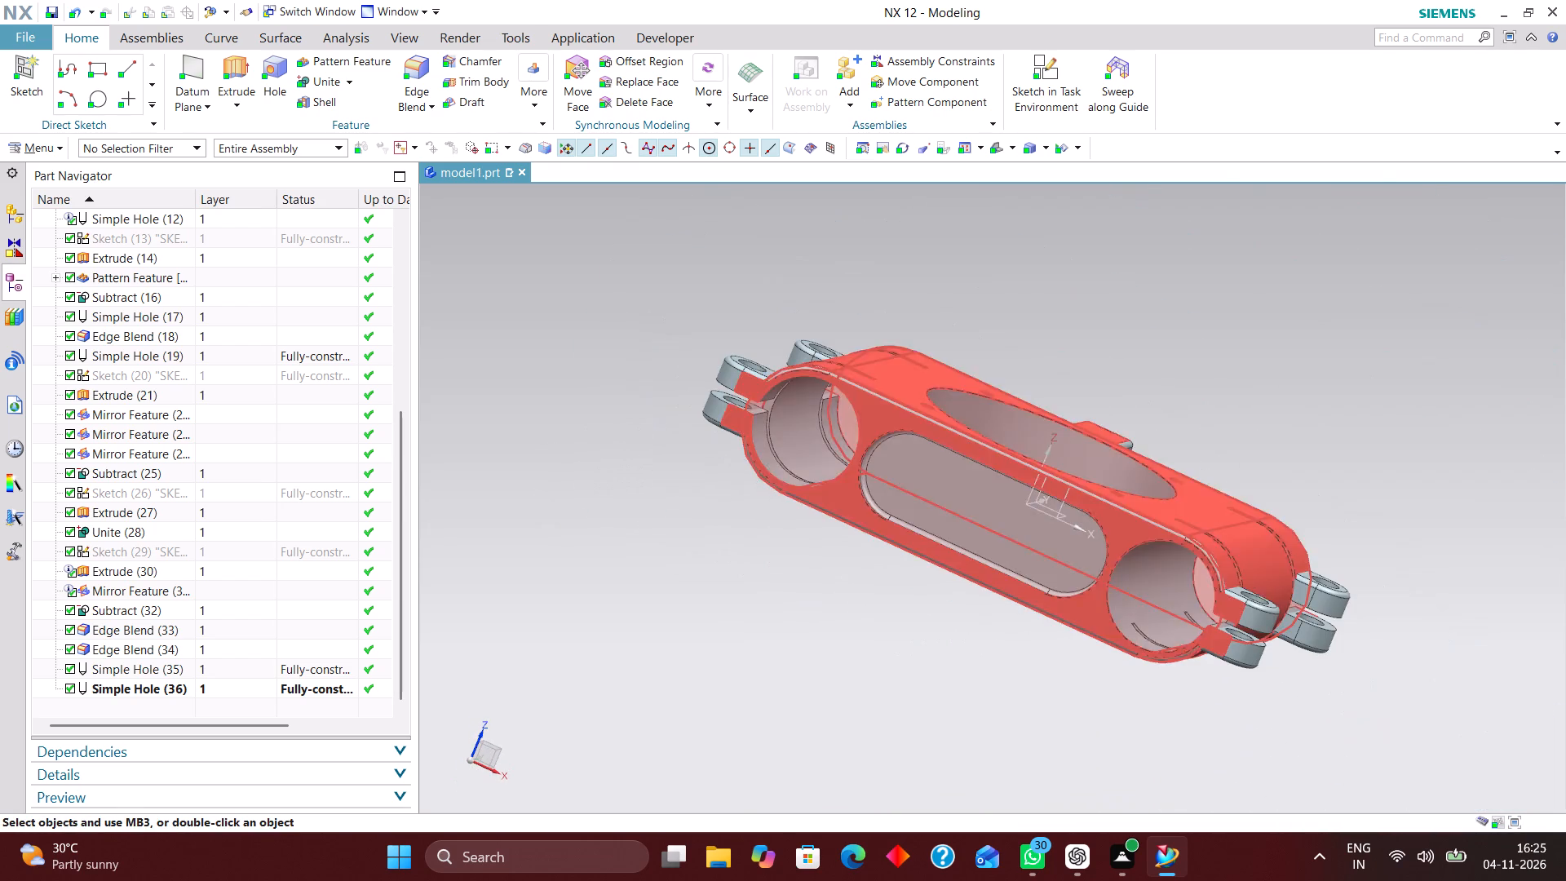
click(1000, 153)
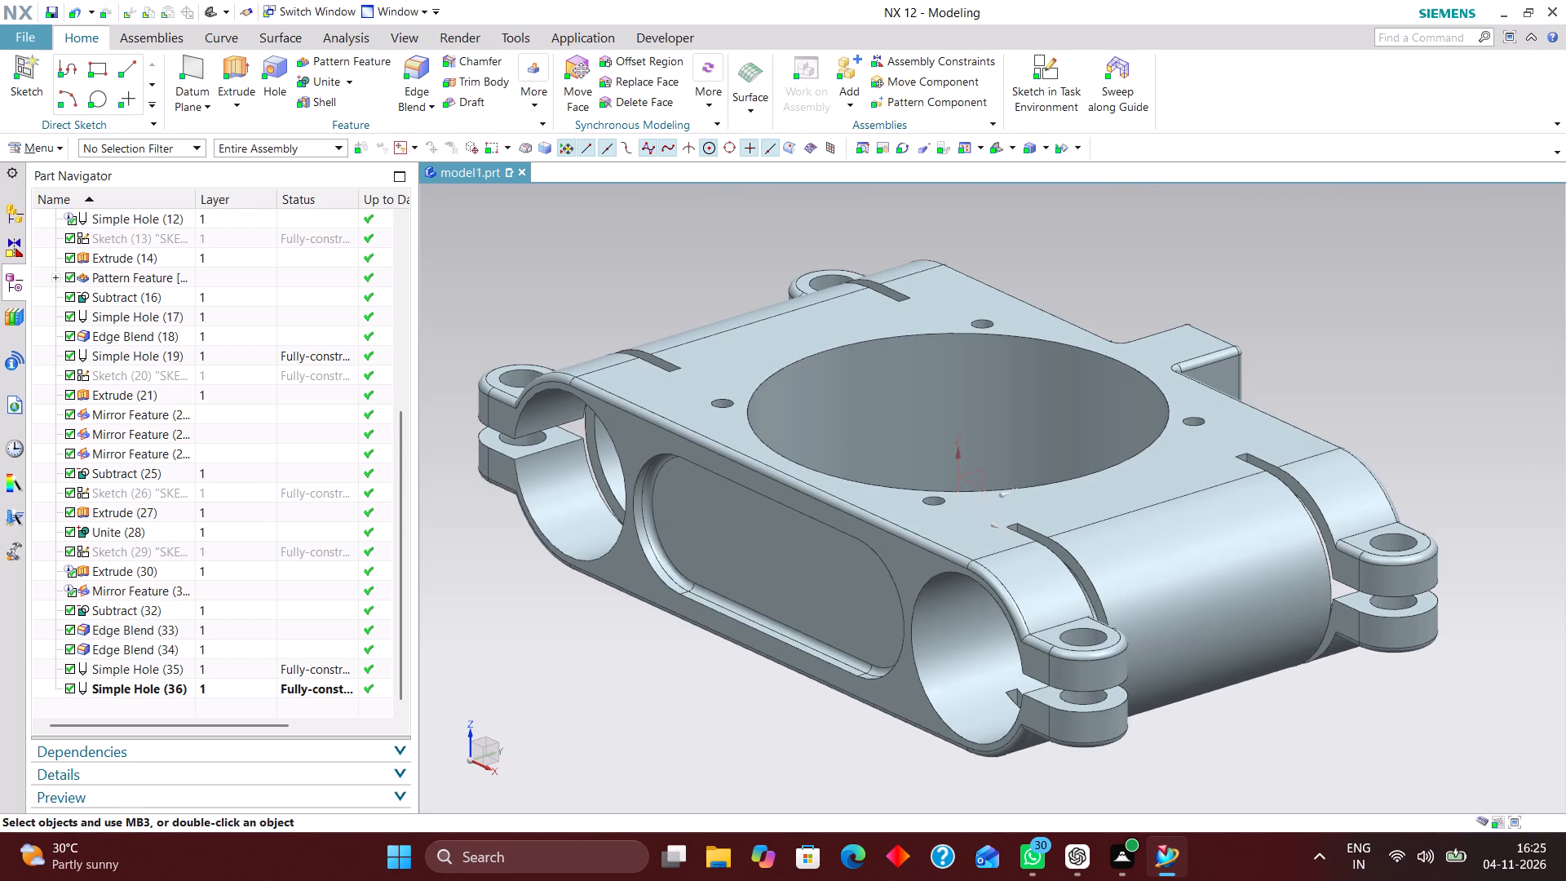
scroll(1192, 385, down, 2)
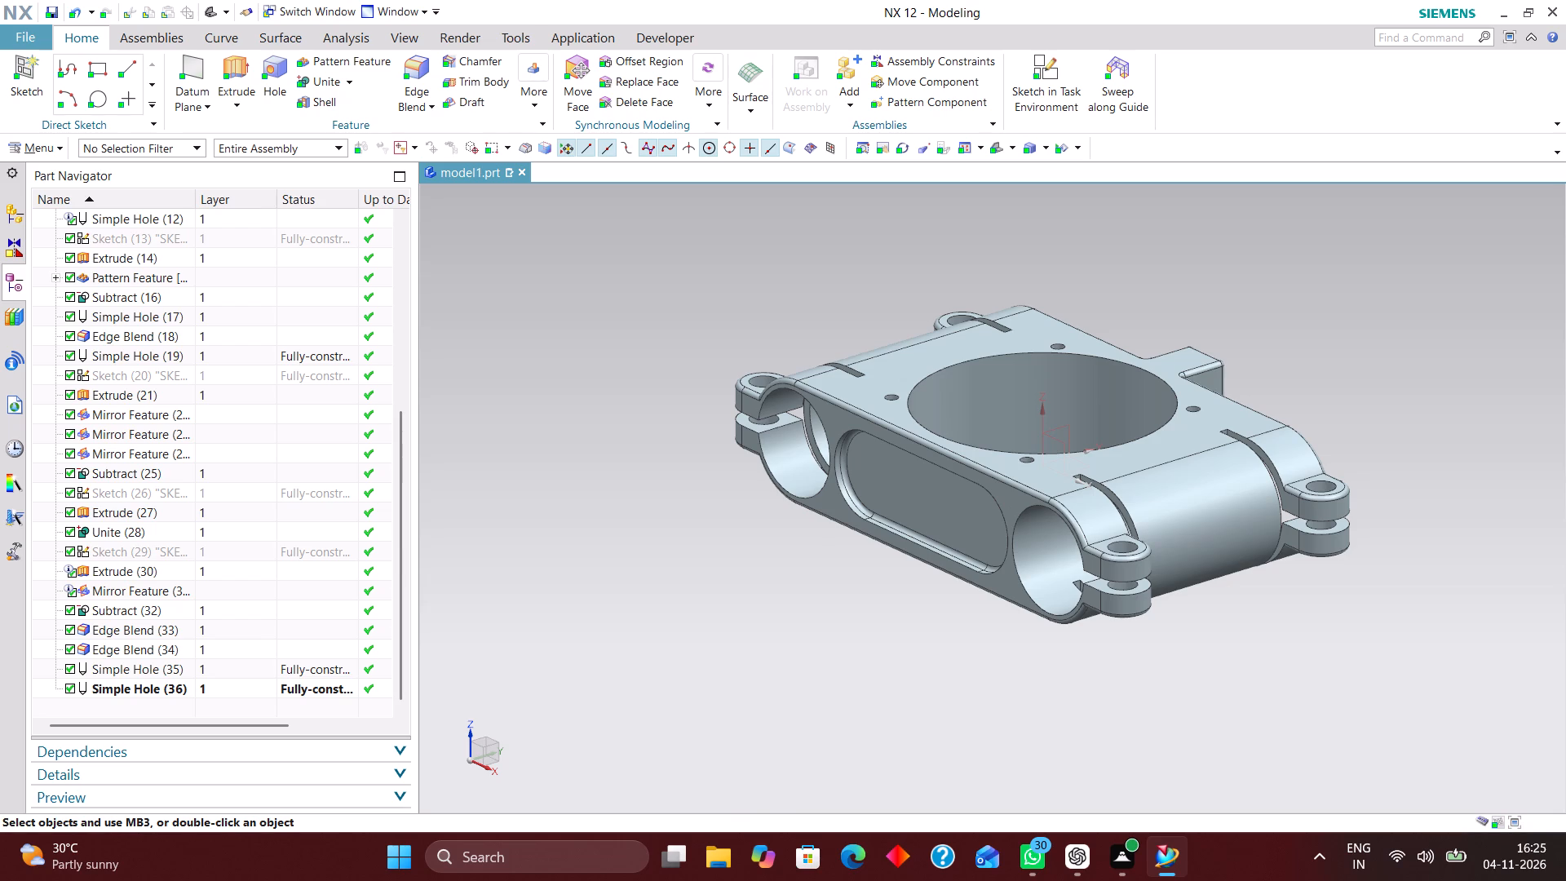
Start a general hole and place one sketched position point on the top face of the small projecting side tab.
click(273, 73)
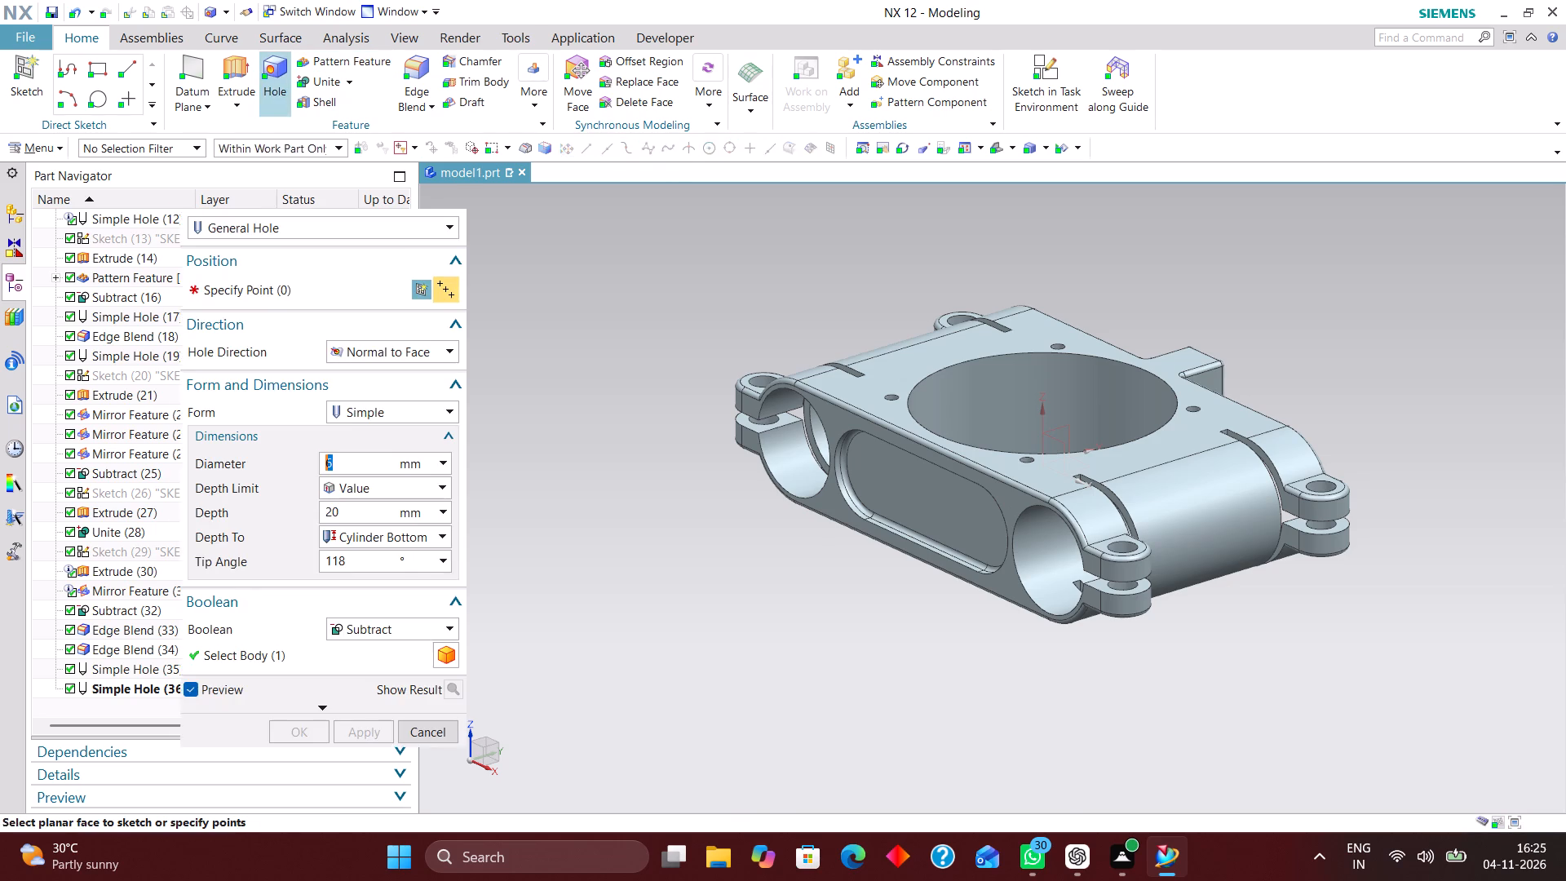
scroll(1153, 327, up, 5)
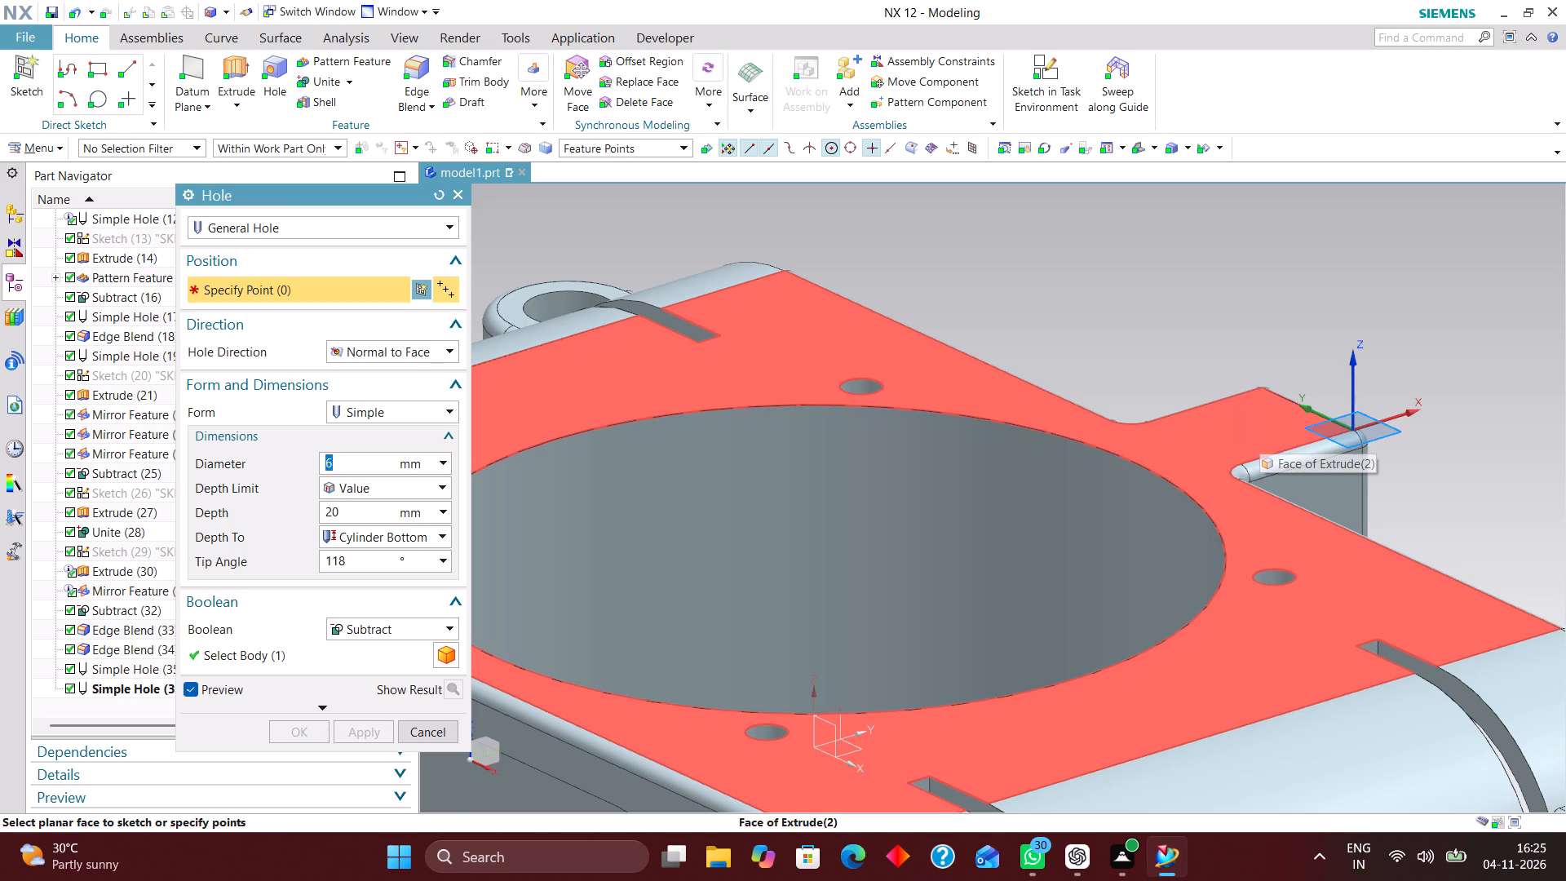
click(1266, 422)
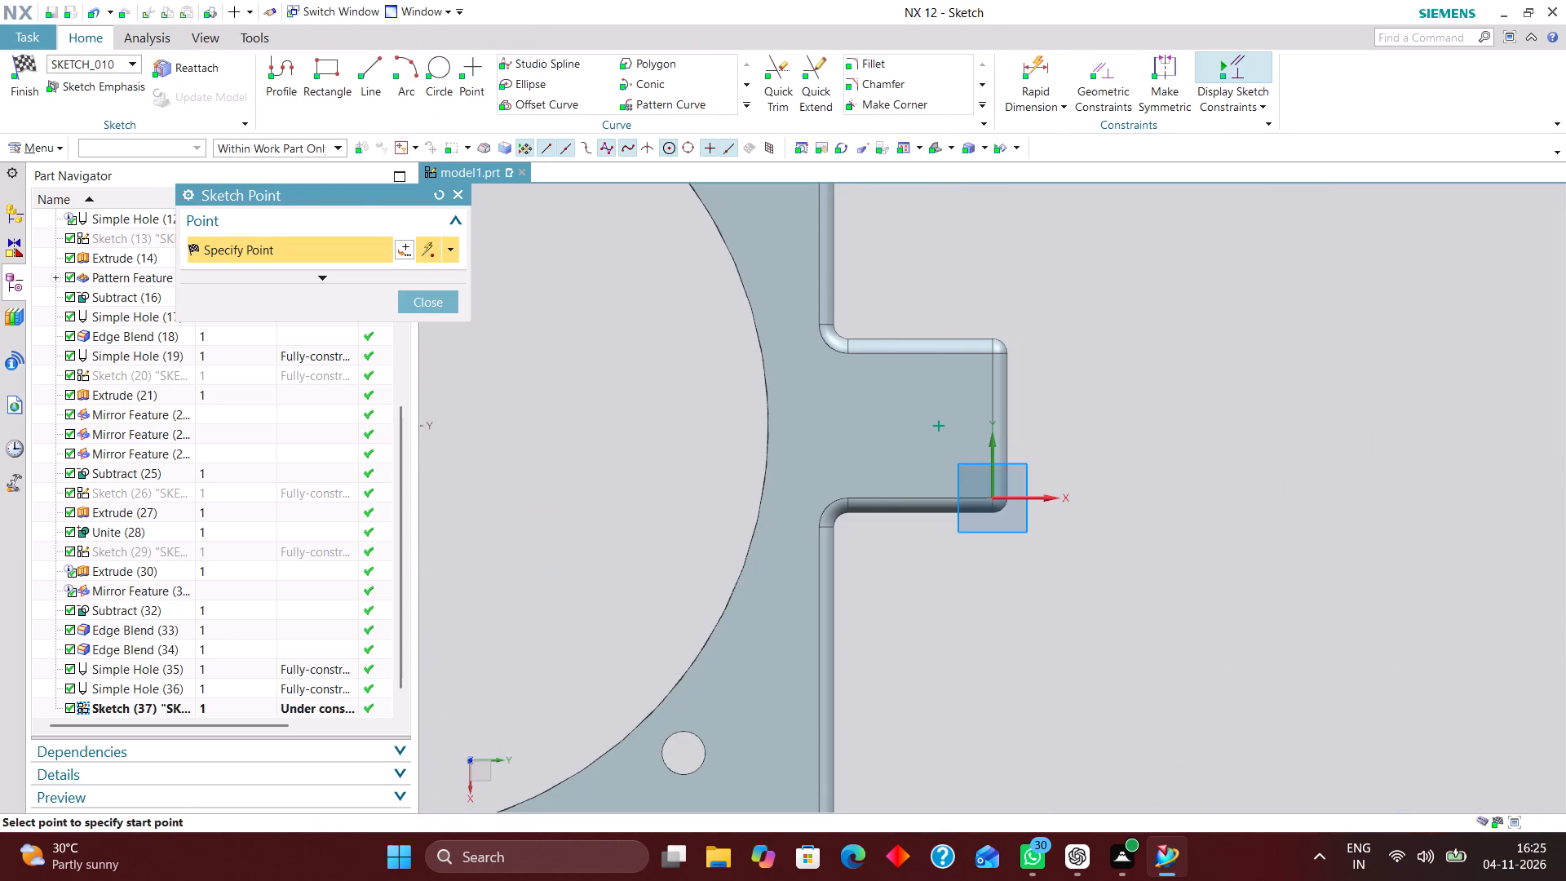
click(428, 304)
Dimension the hole point 5 mm from the sketch's Y axis near the tab's outer end.
click(1036, 75)
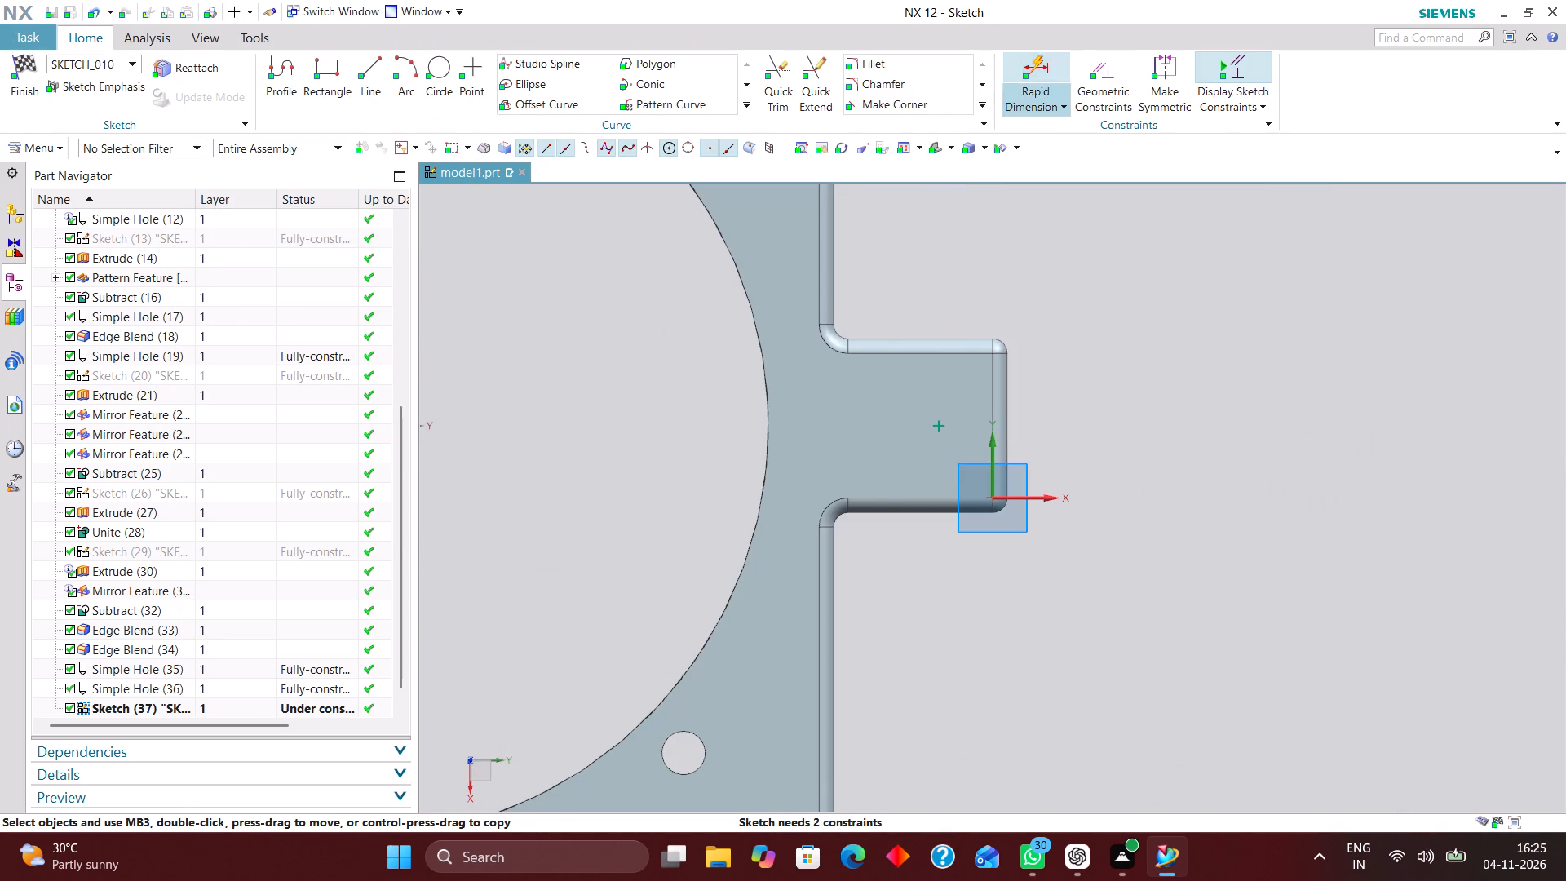
click(437, 430)
click(433, 442)
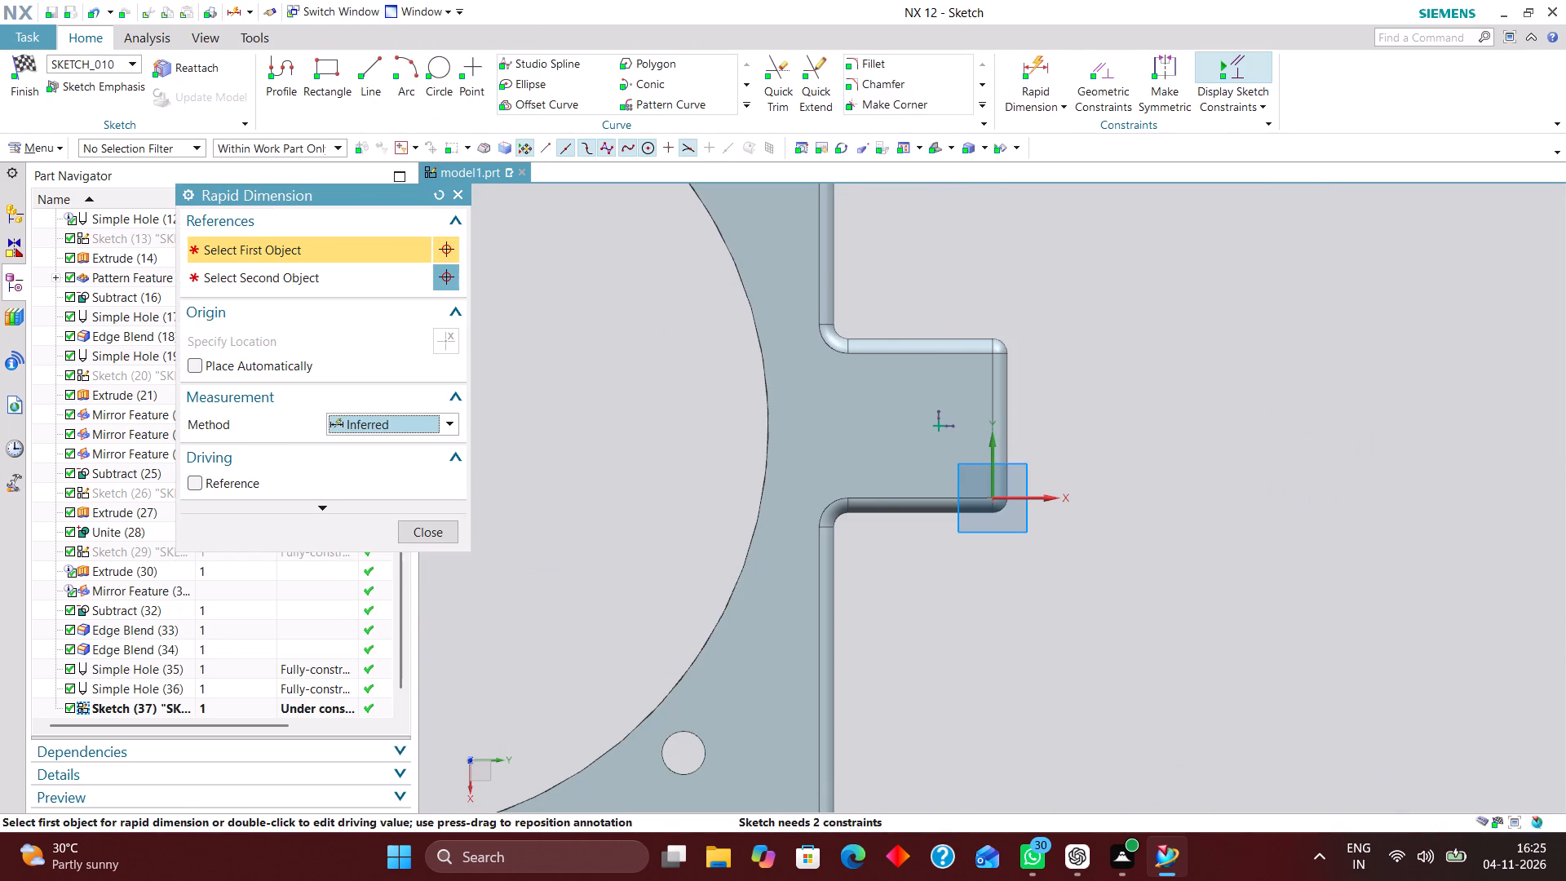
click(991, 470)
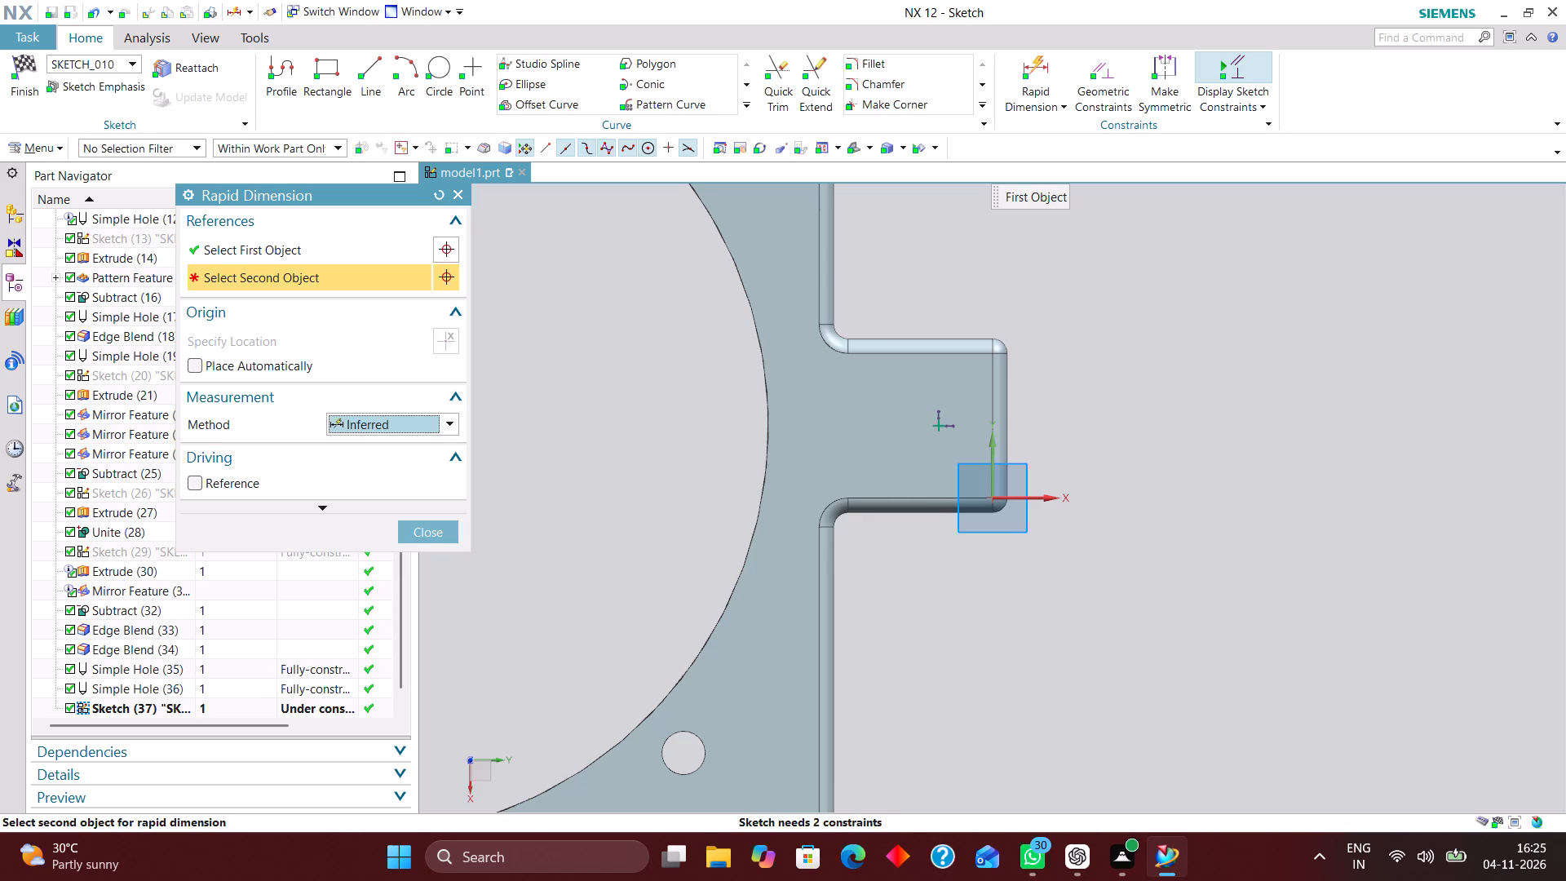
click(941, 426)
click(961, 644)
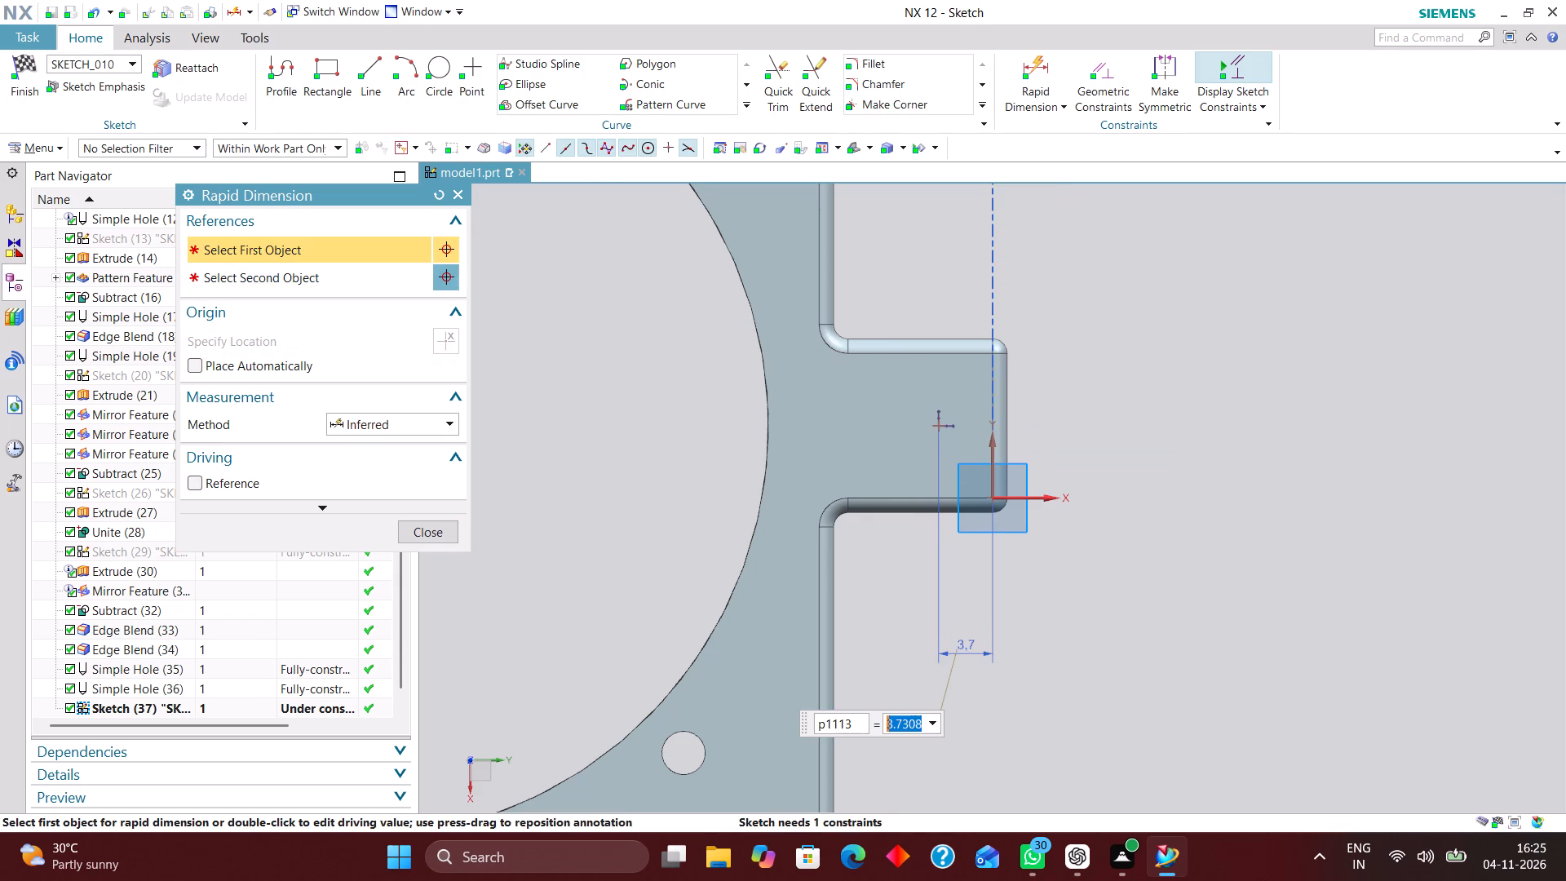
key(5)
key(Return)
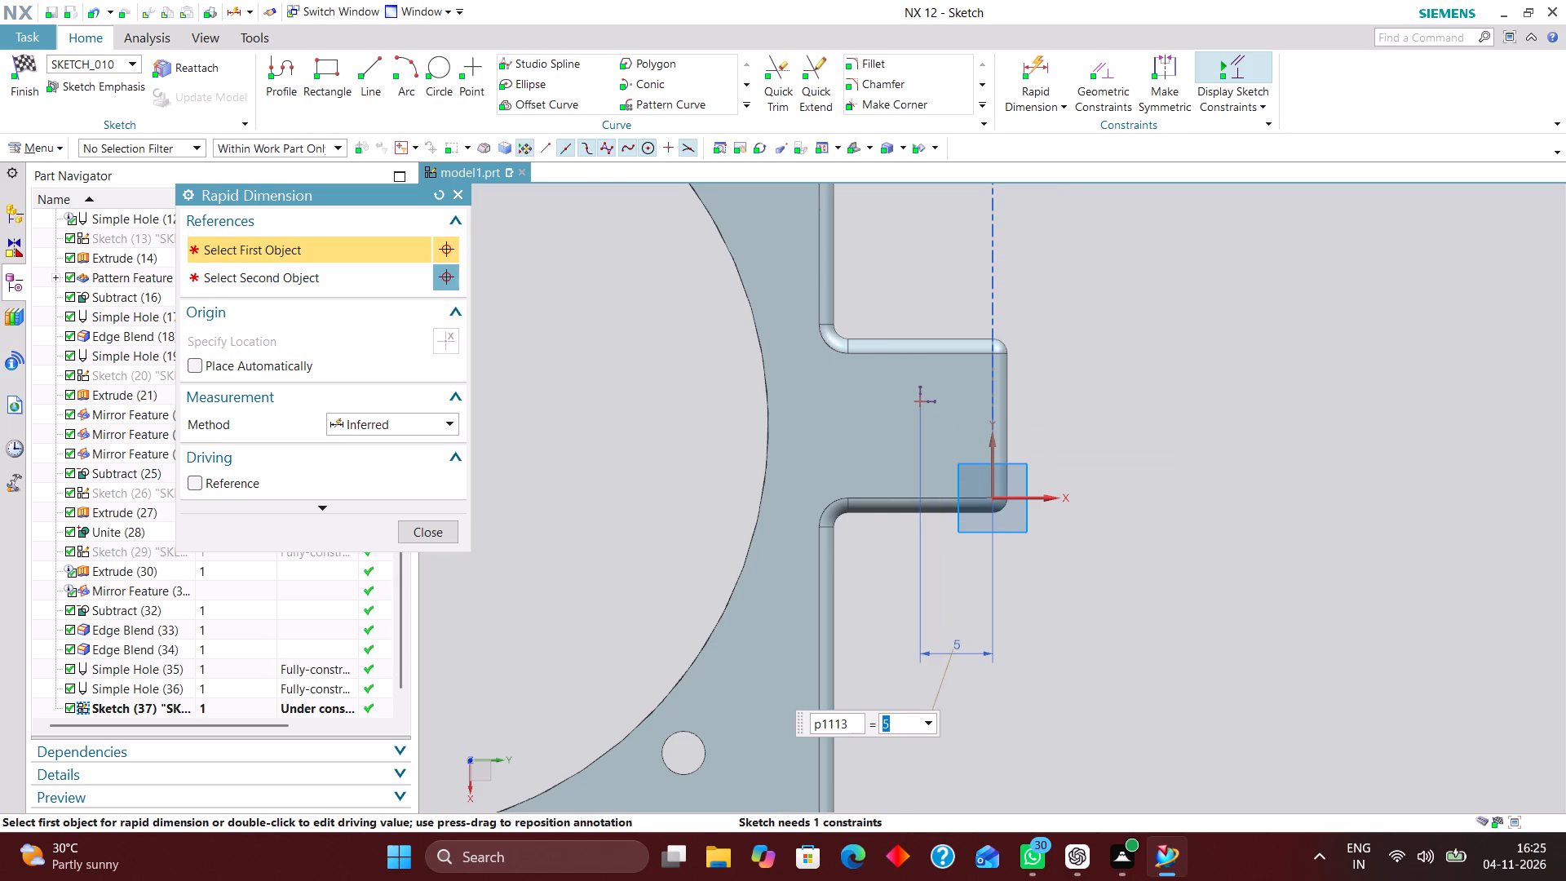
Dimension the hole point 6 mm from the tab's side edge and finish the hole-position sketch.
click(944, 336)
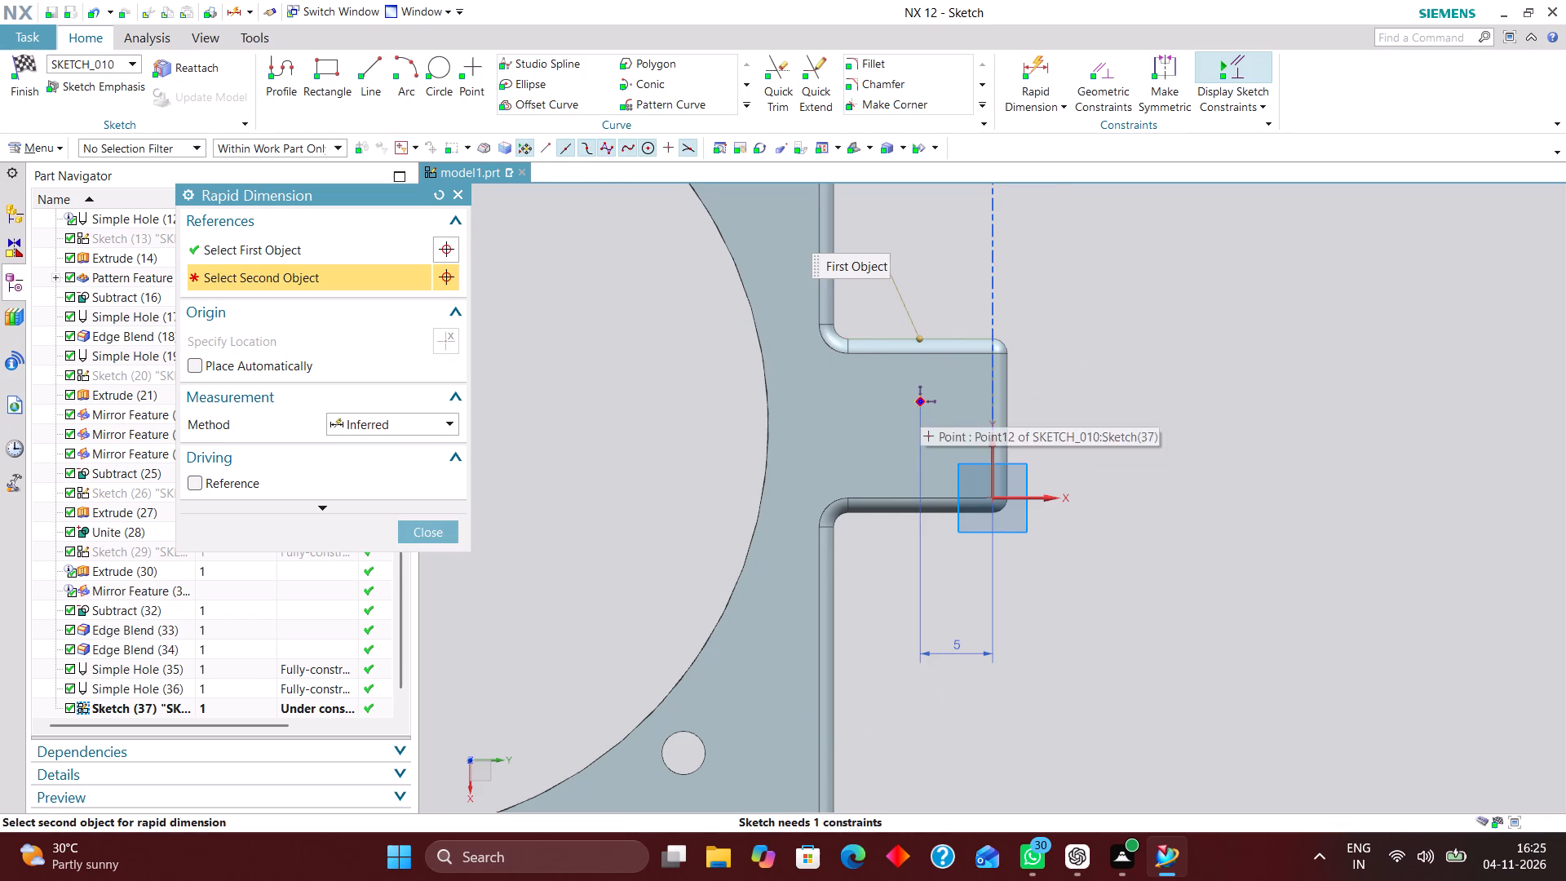
click(920, 404)
click(1134, 379)
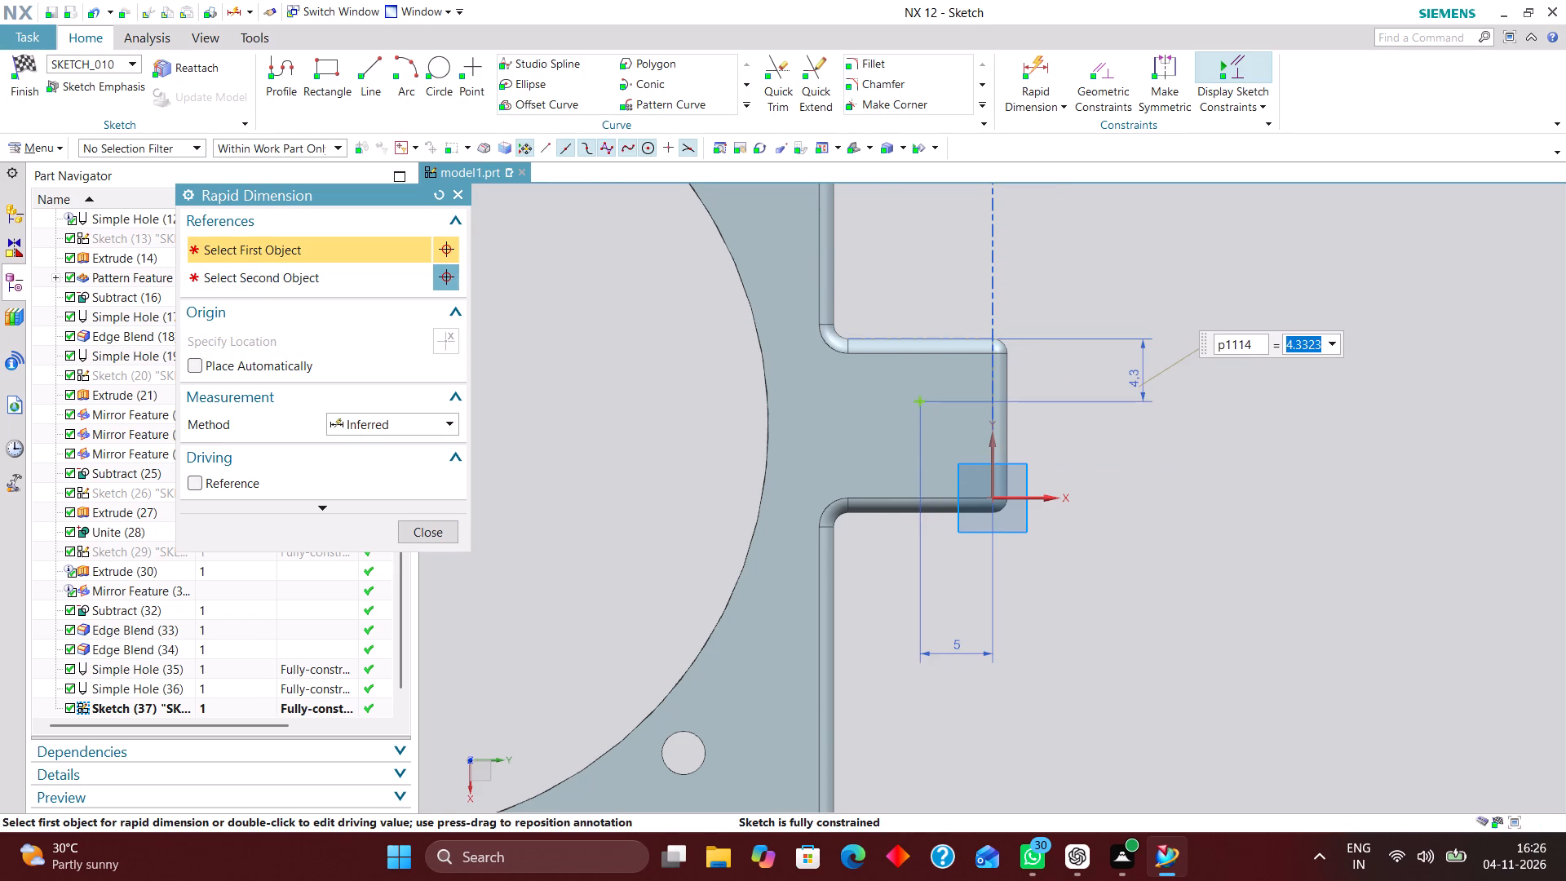
key(6)
key(Return)
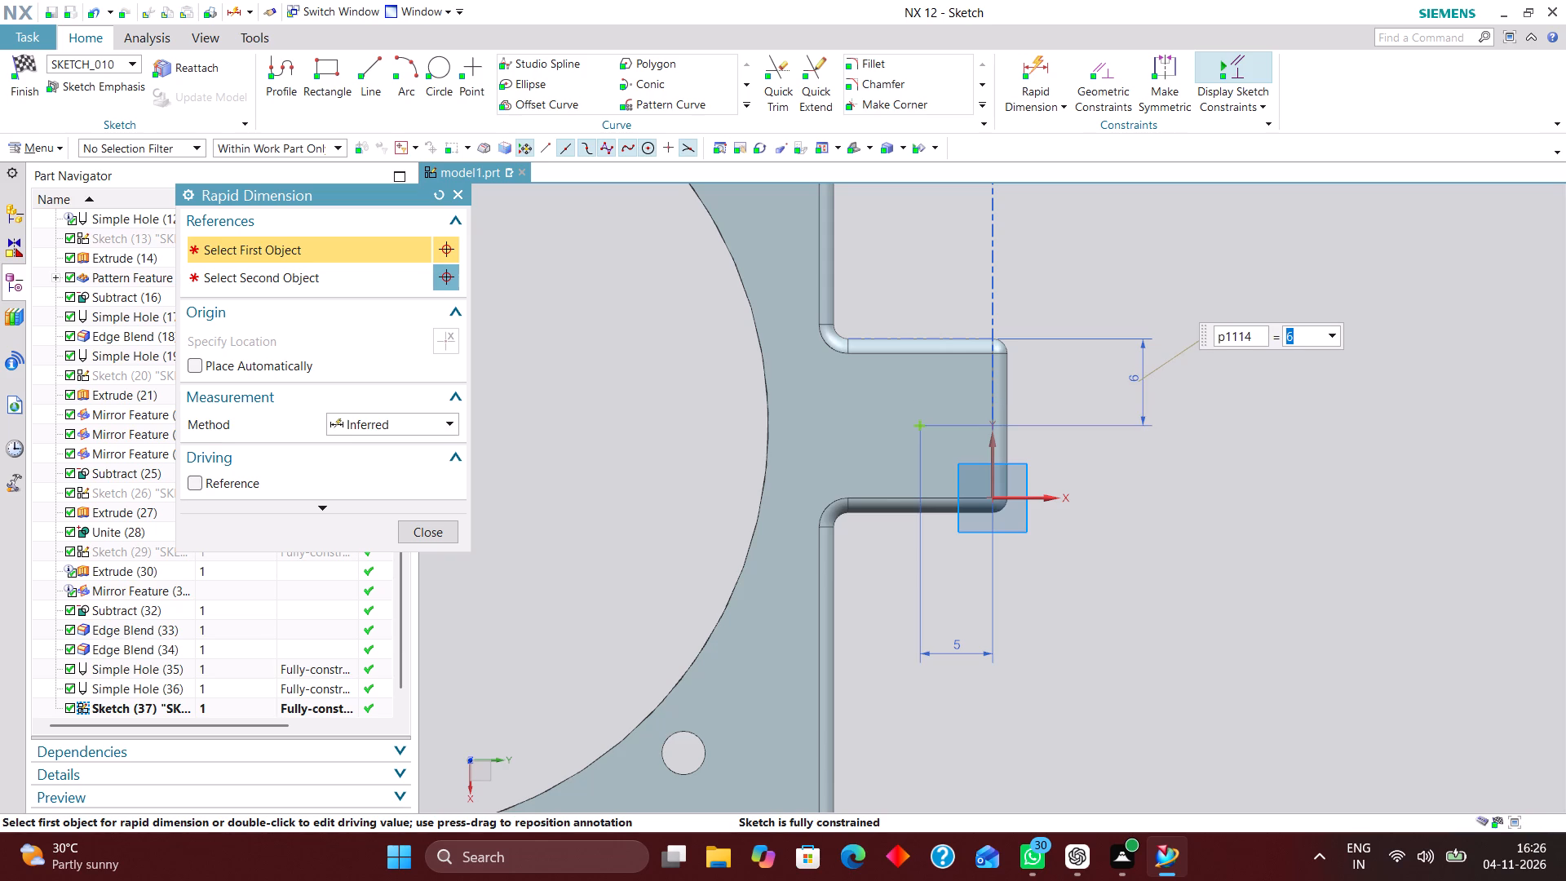
click(416, 533)
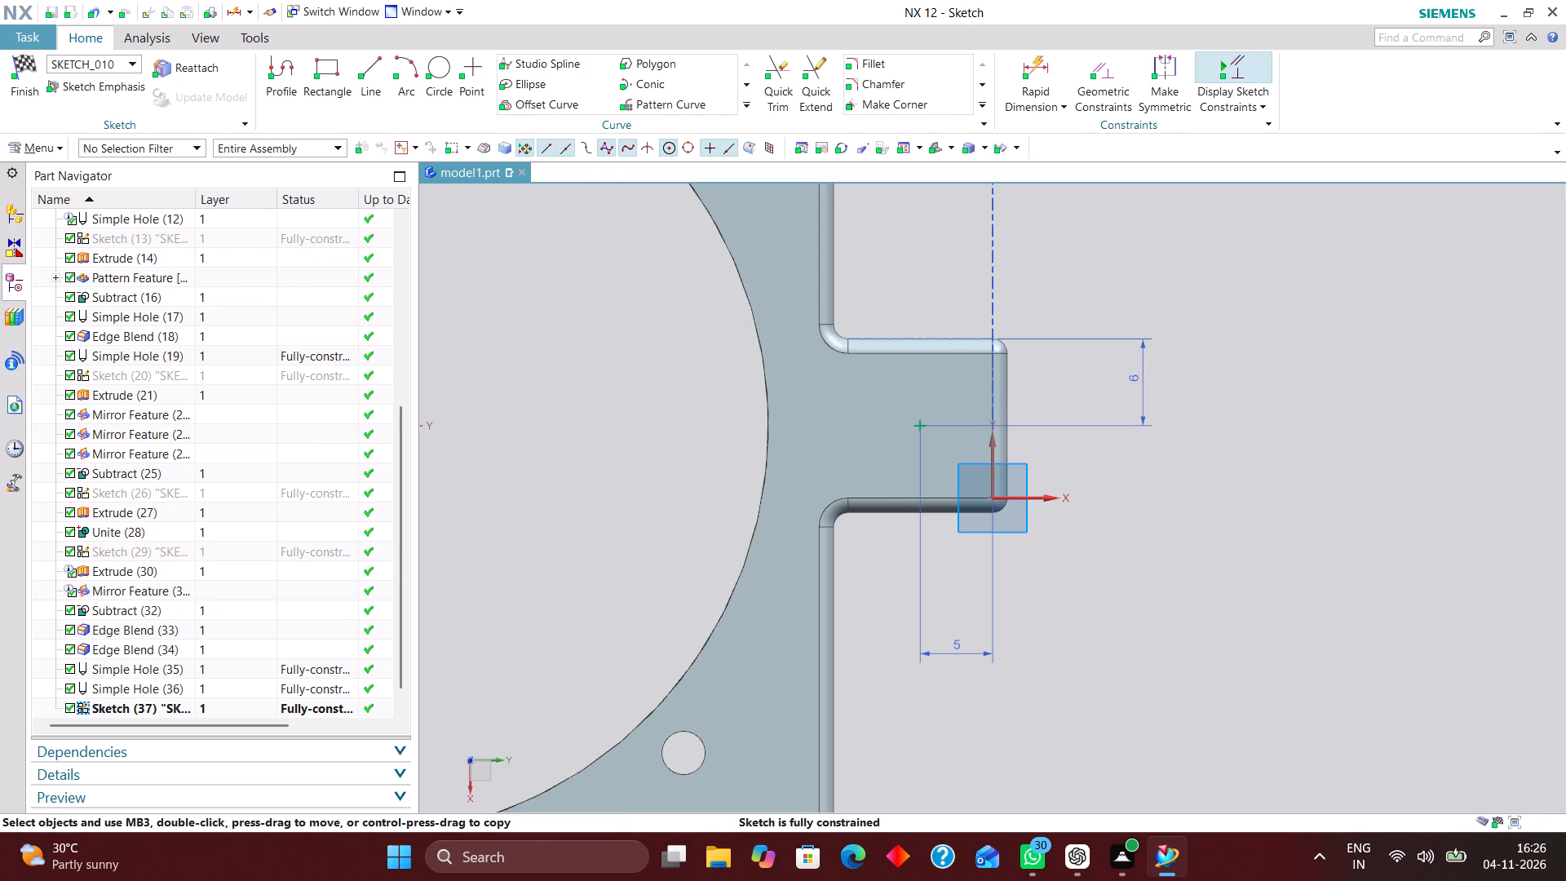
click(19, 56)
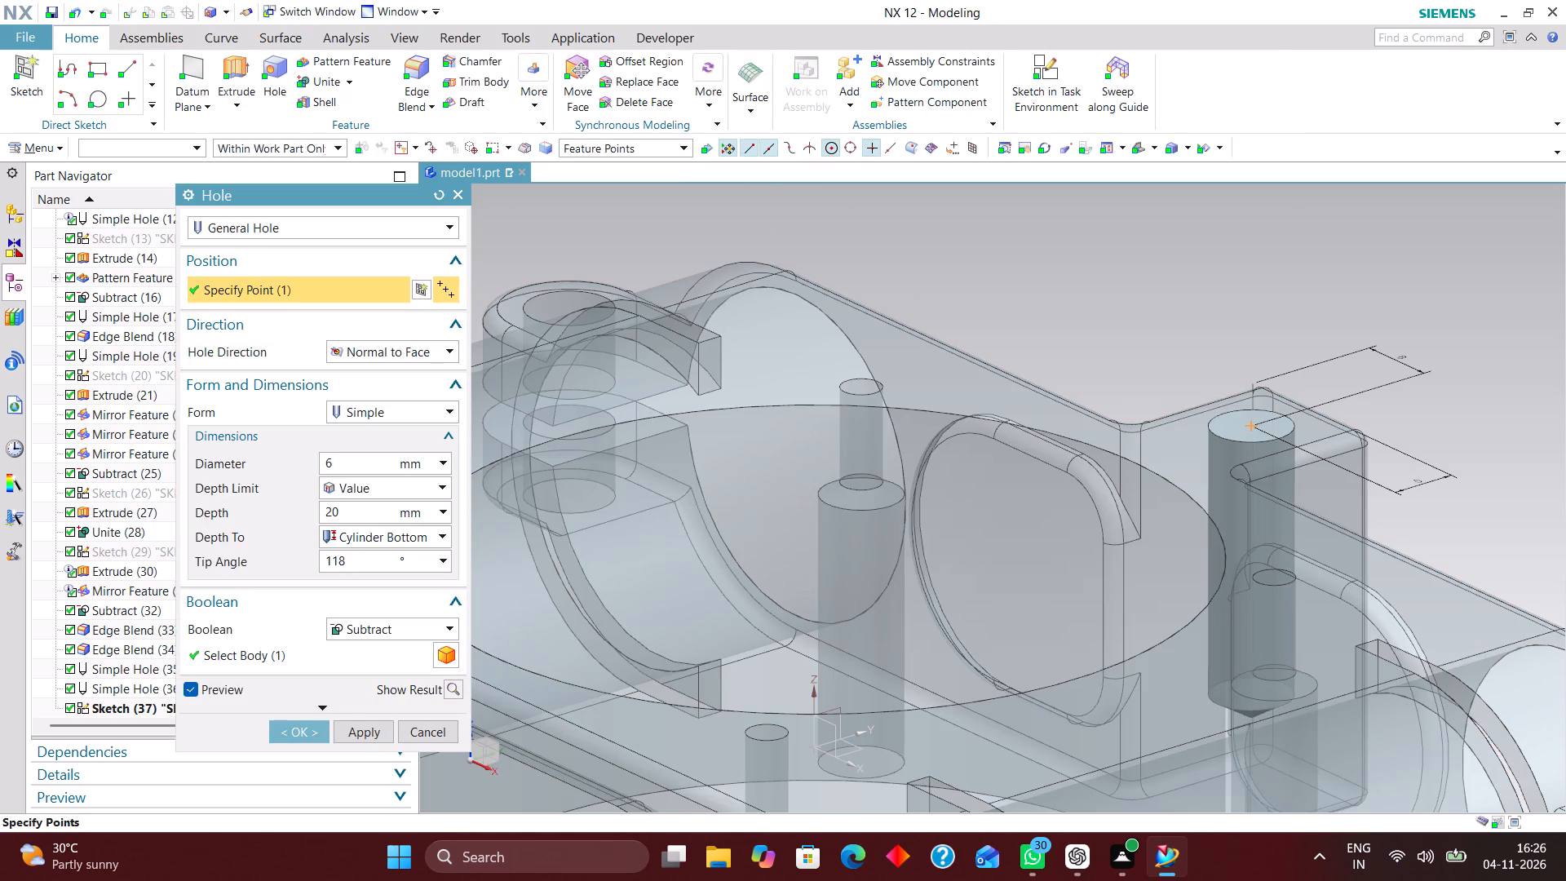
Set the tab hole's depth to 30 mm and create it as a simple subtracted hole in the bracket body.
scroll(1059, 330, down, 5)
scroll(1202, 418, up, 1)
middle_drag(1175, 412, 1069, 418)
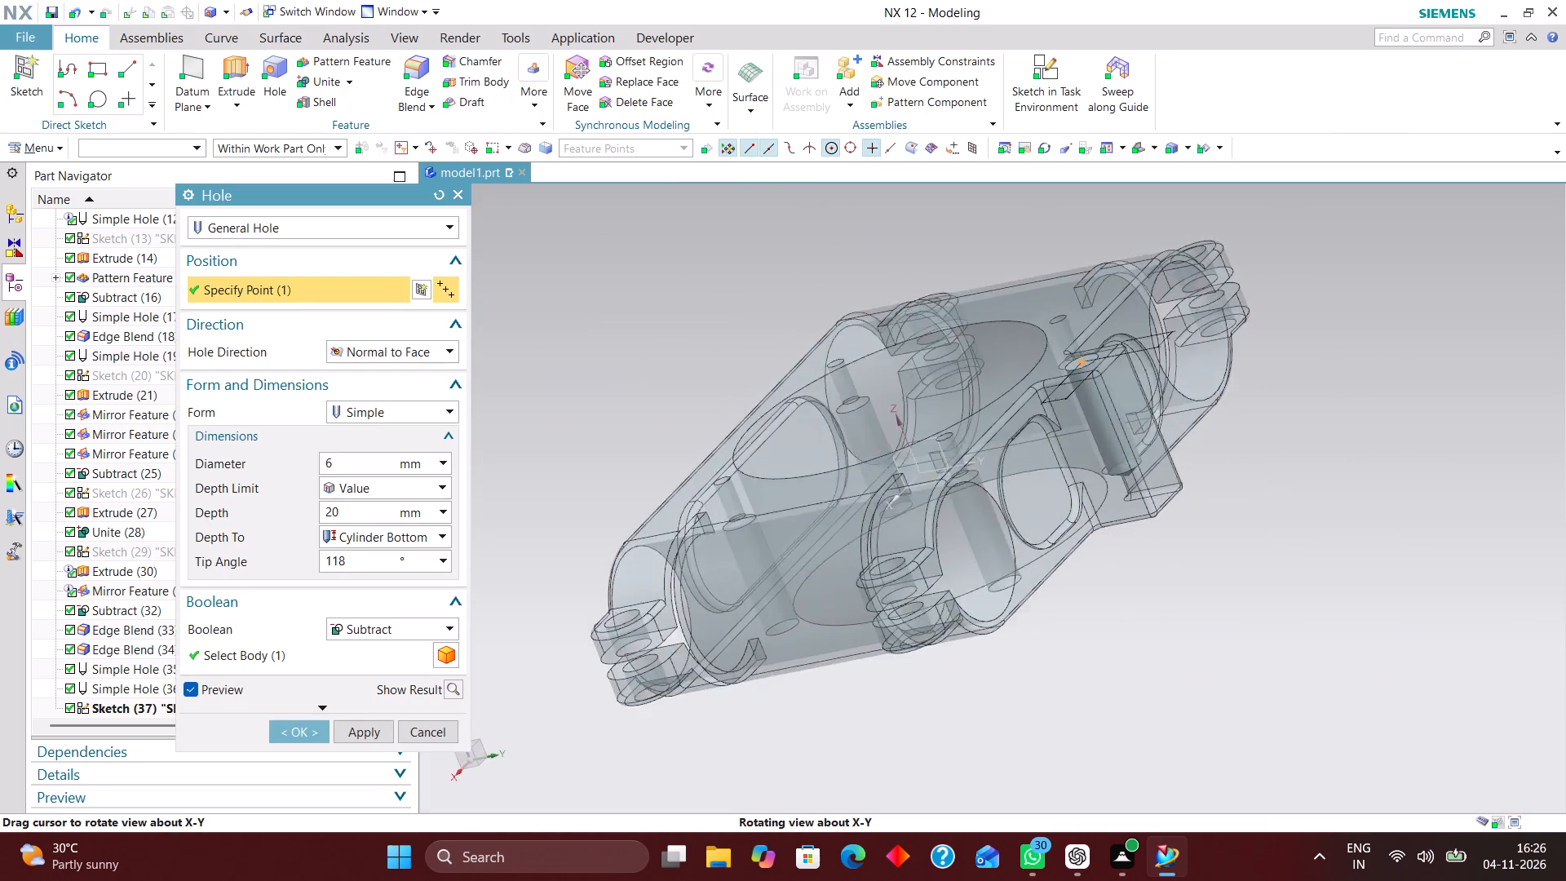
middle_drag(1069, 418, 1095, 419)
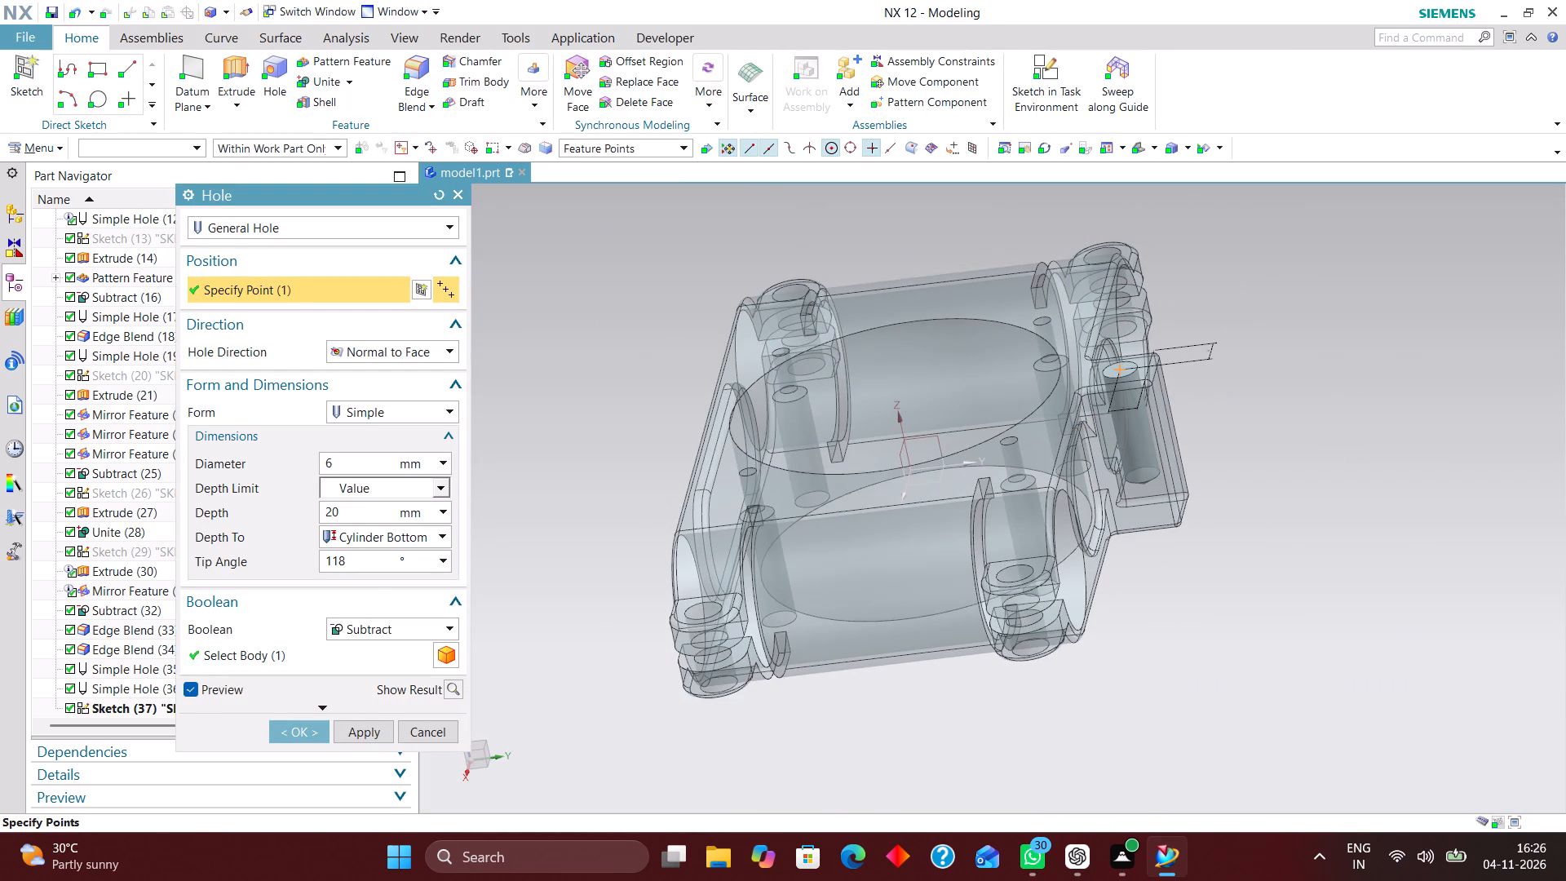
click(379, 487)
click(393, 485)
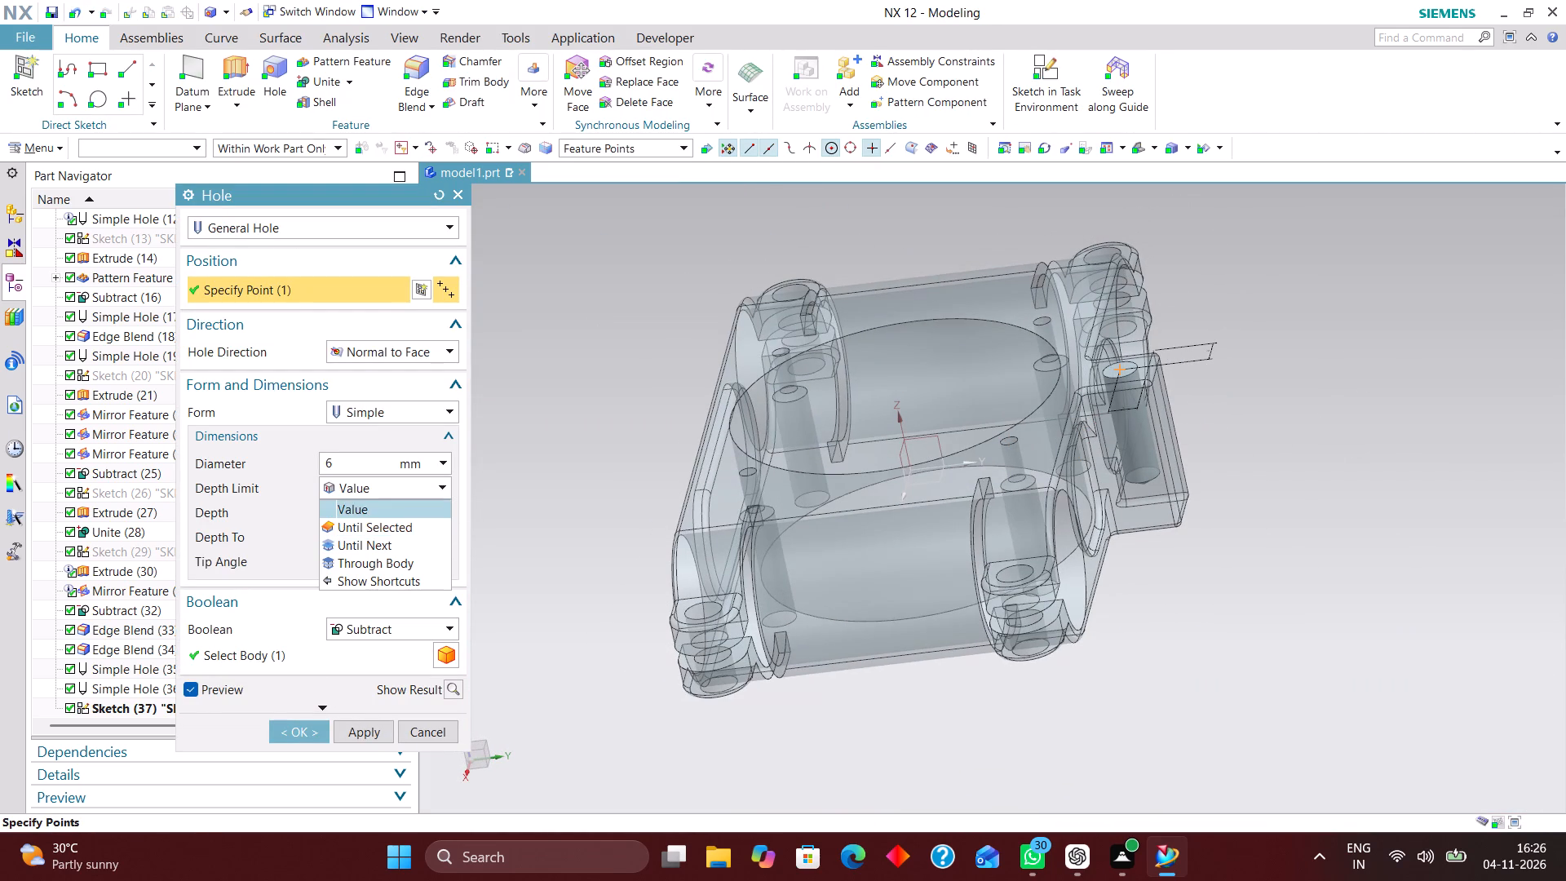
drag(365, 518, 272, 516)
text(30)
key(Return)
click(292, 727)
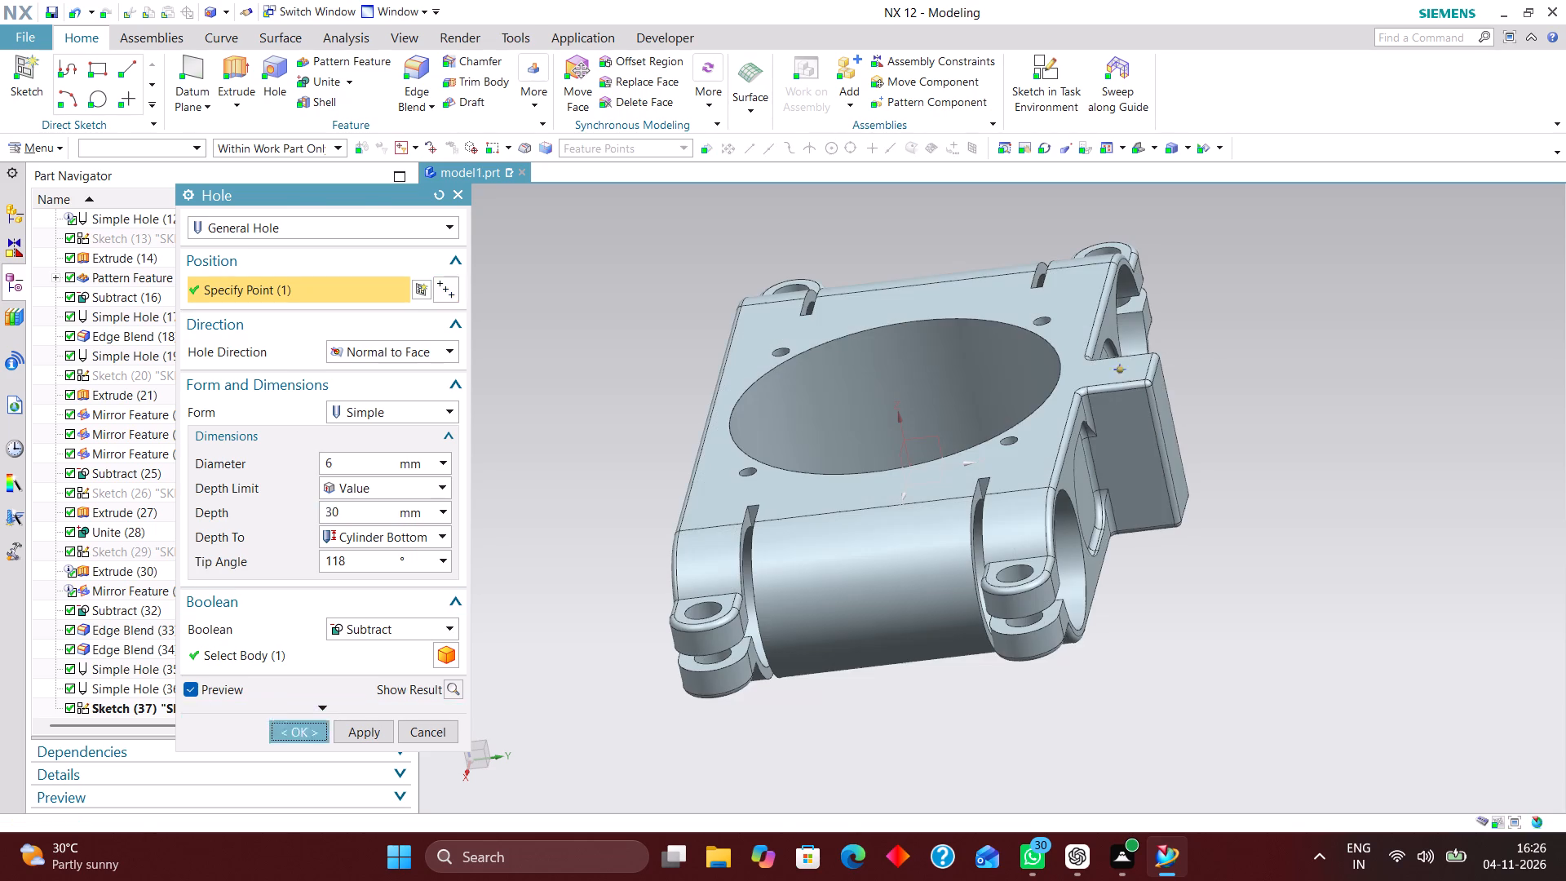
Examine the new tab hole from below and above, and review the whole bracket in trimetric view.
middle_drag(1032, 578, 1006, 523)
scroll(1033, 566, up, 1)
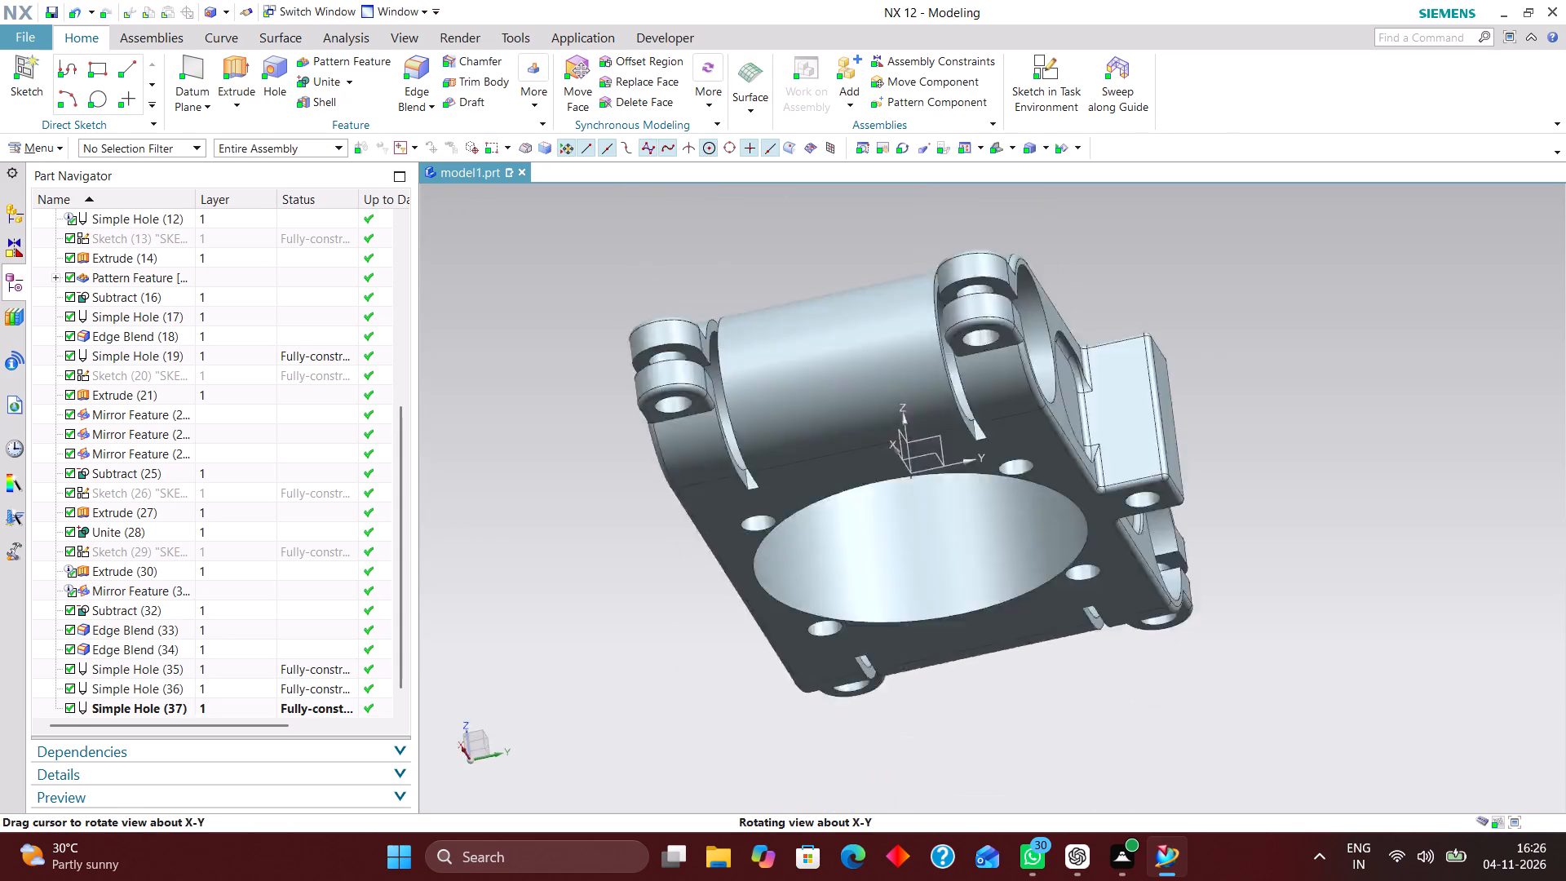
middle_drag(1006, 523, 1059, 631)
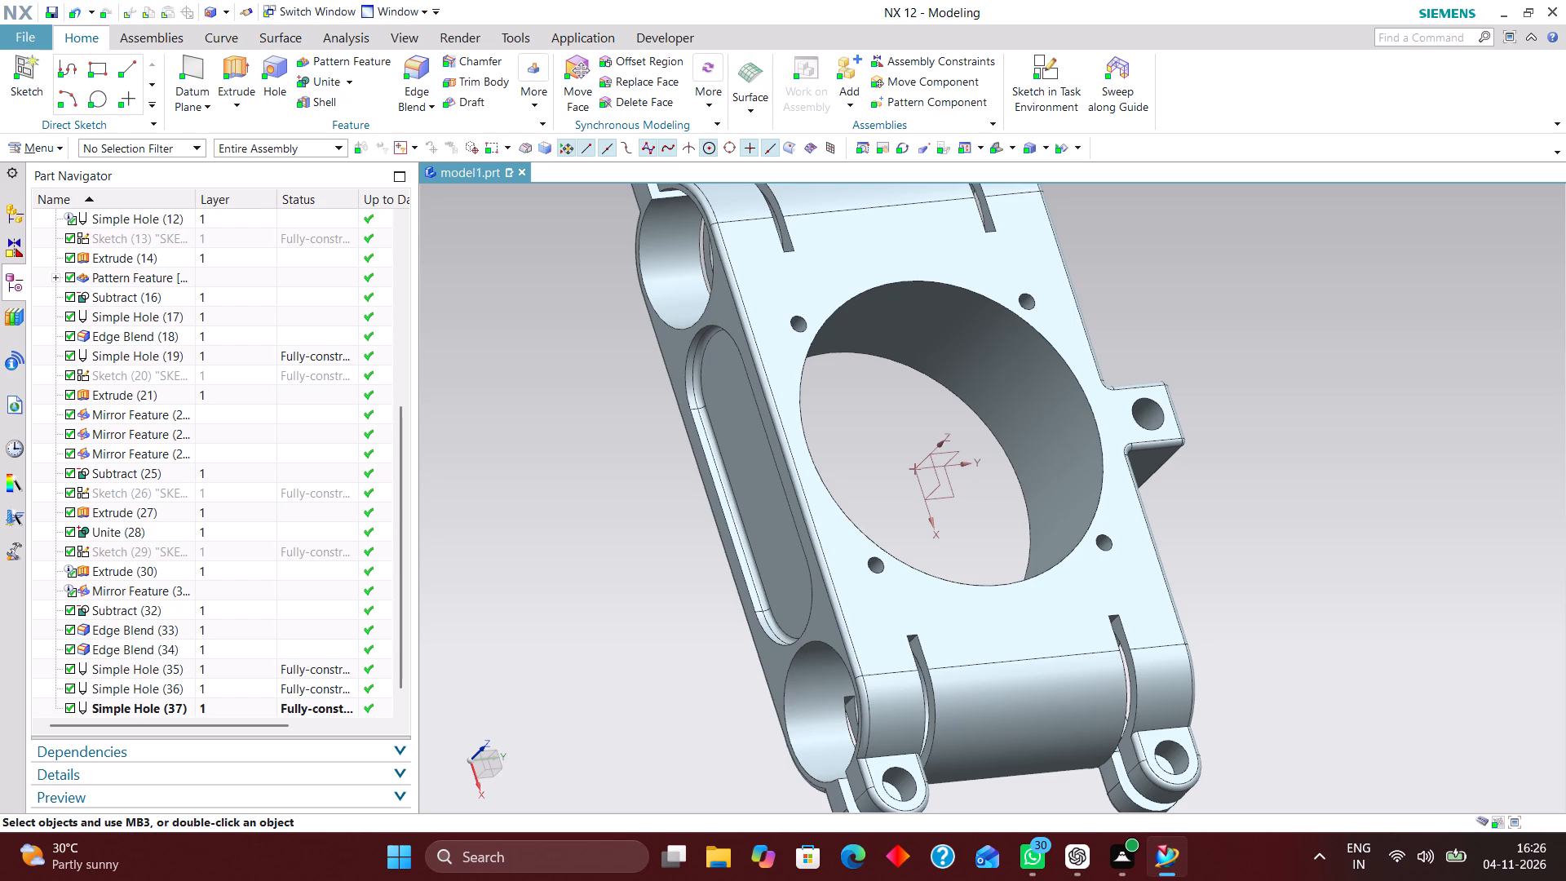
click(993, 148)
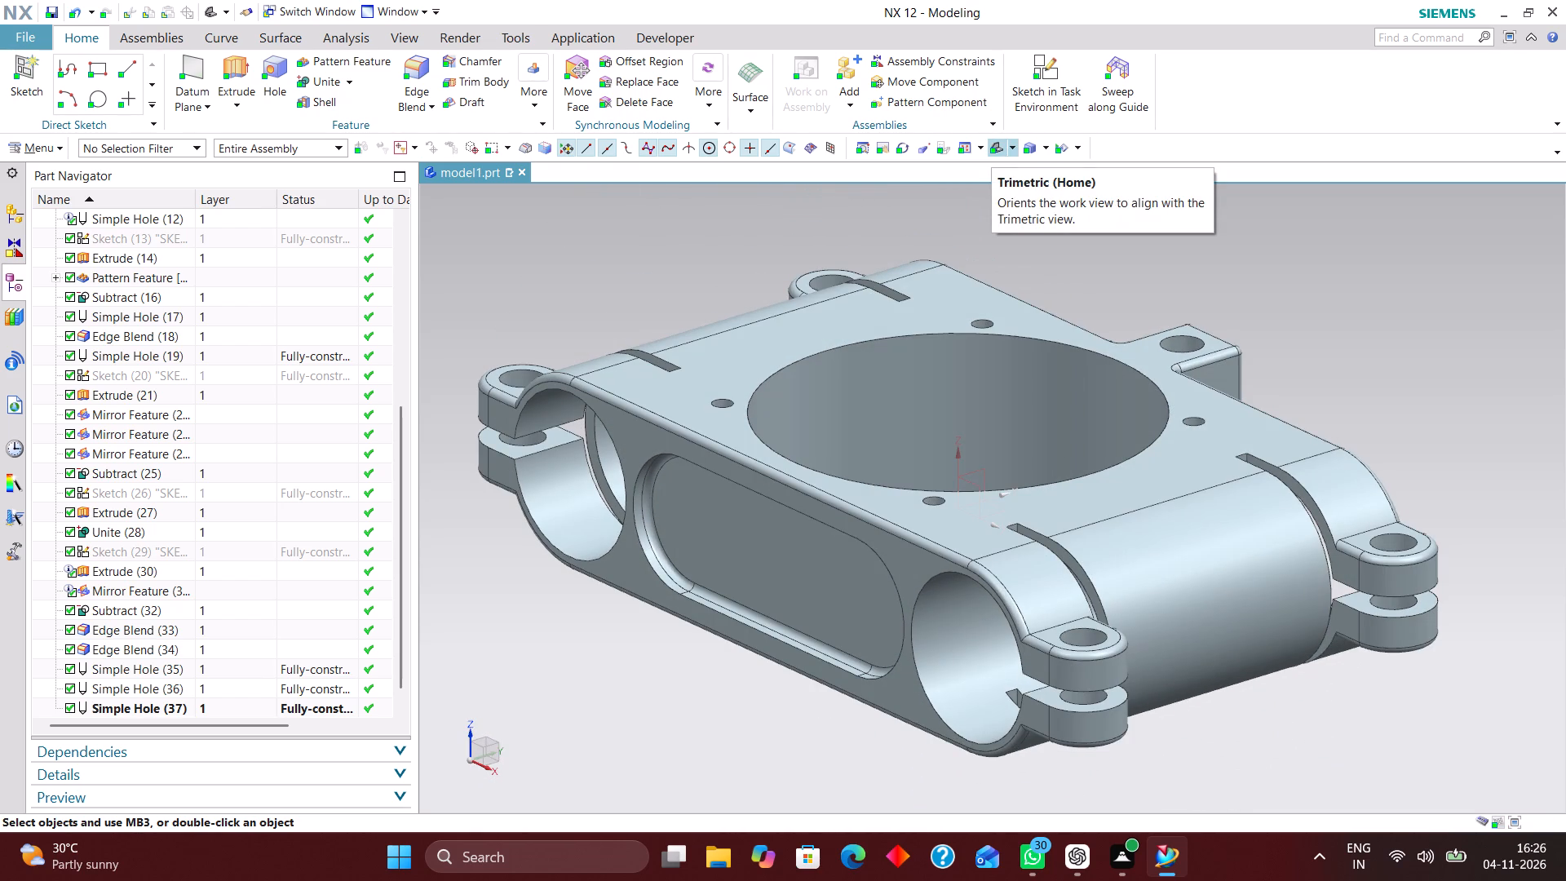
scroll(1256, 436, down, 2)
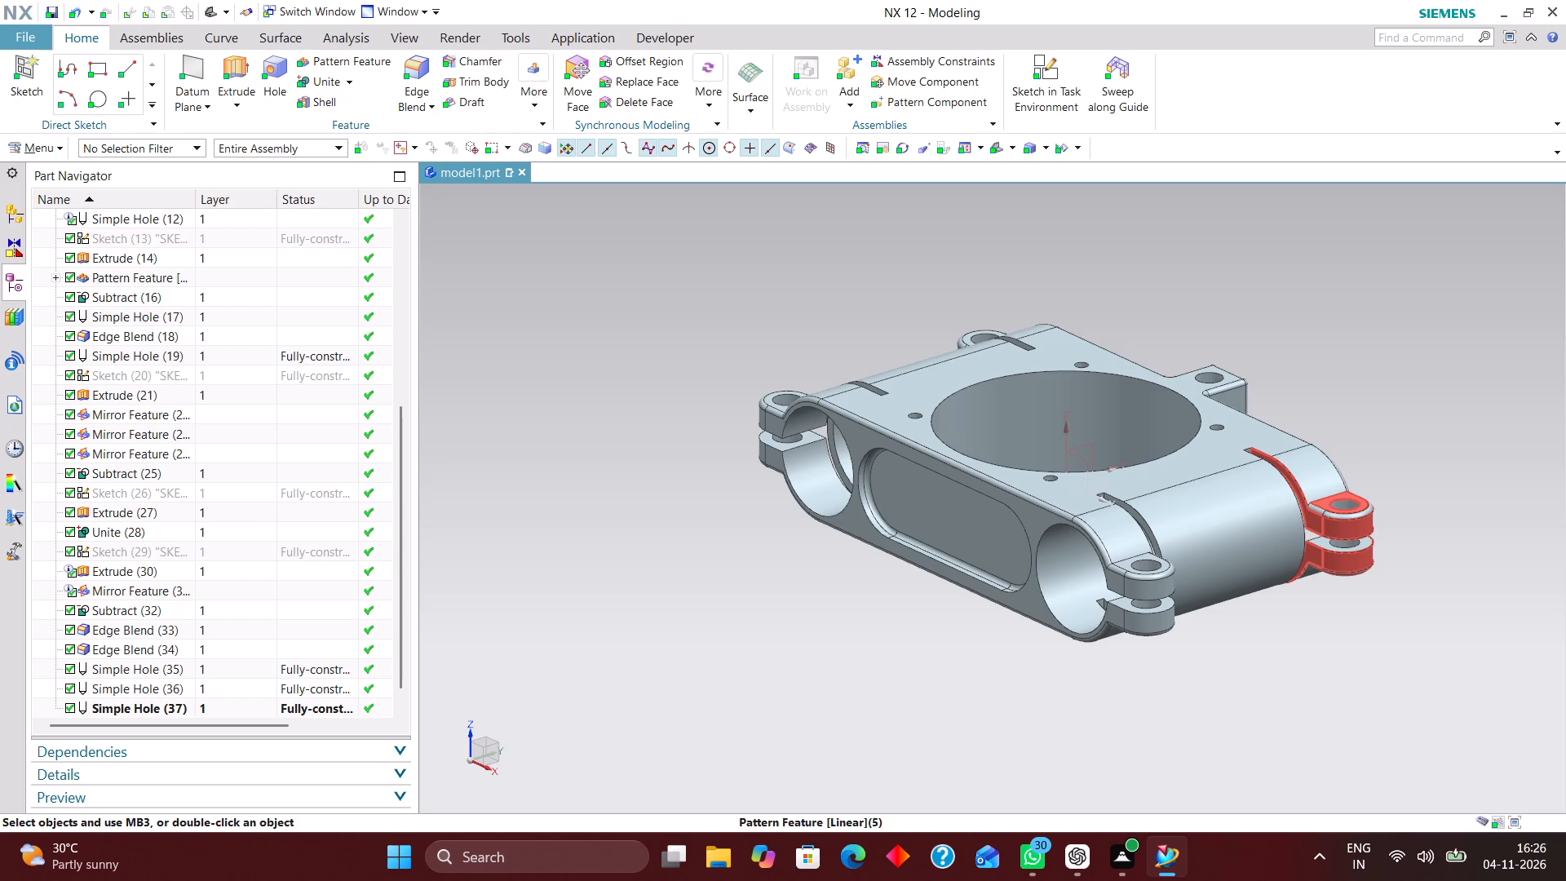
scroll(1262, 533, up, 2)
scroll(1259, 528, down, 2)
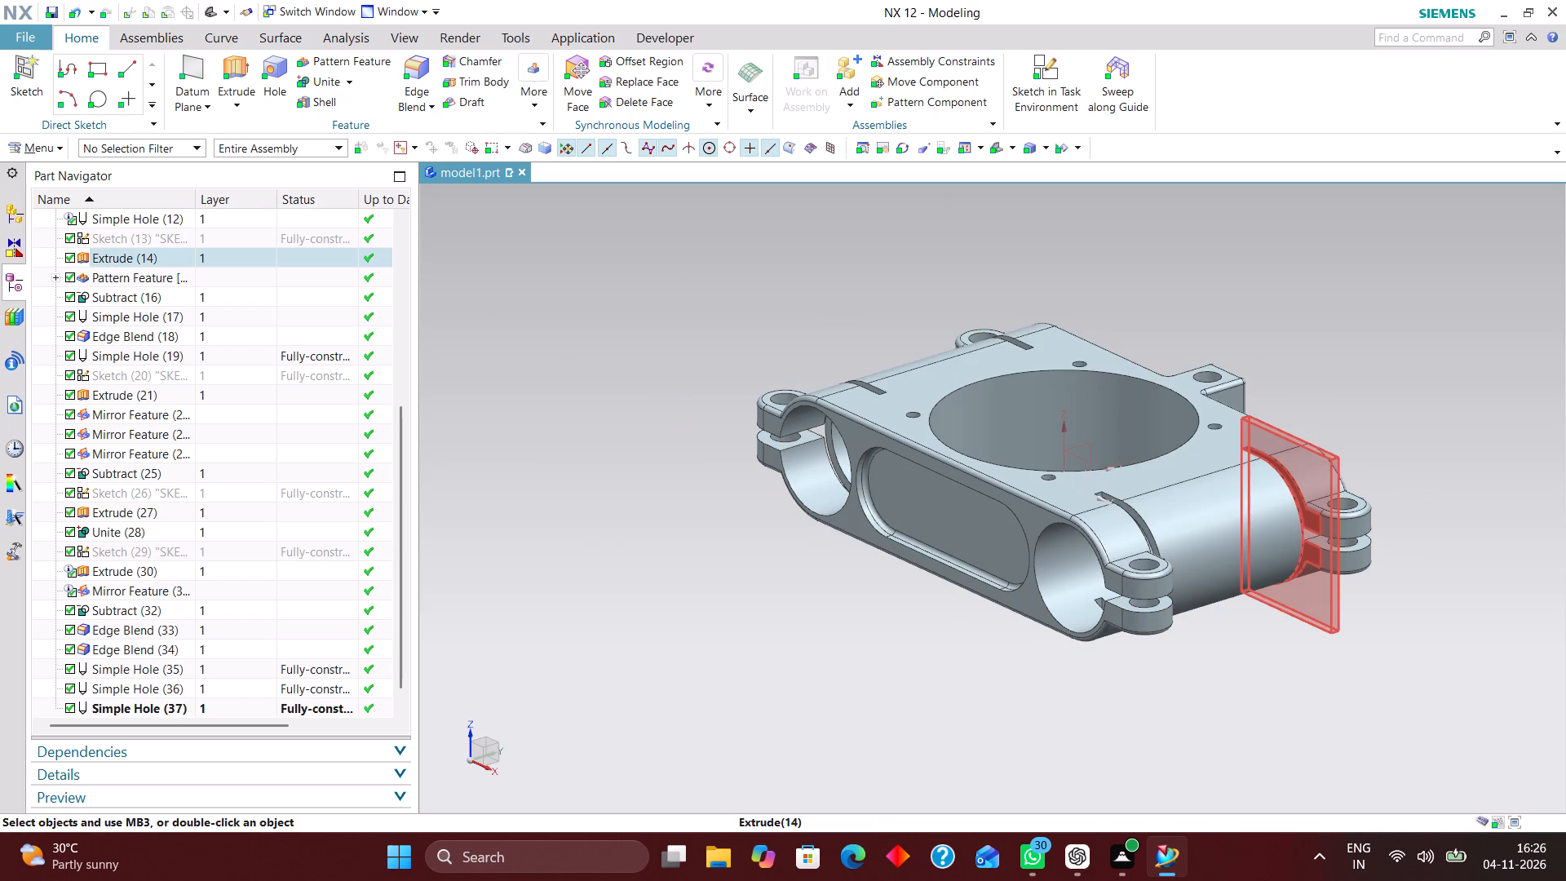
scroll(1279, 596, down, 1)
scroll(1277, 558, up, 1)
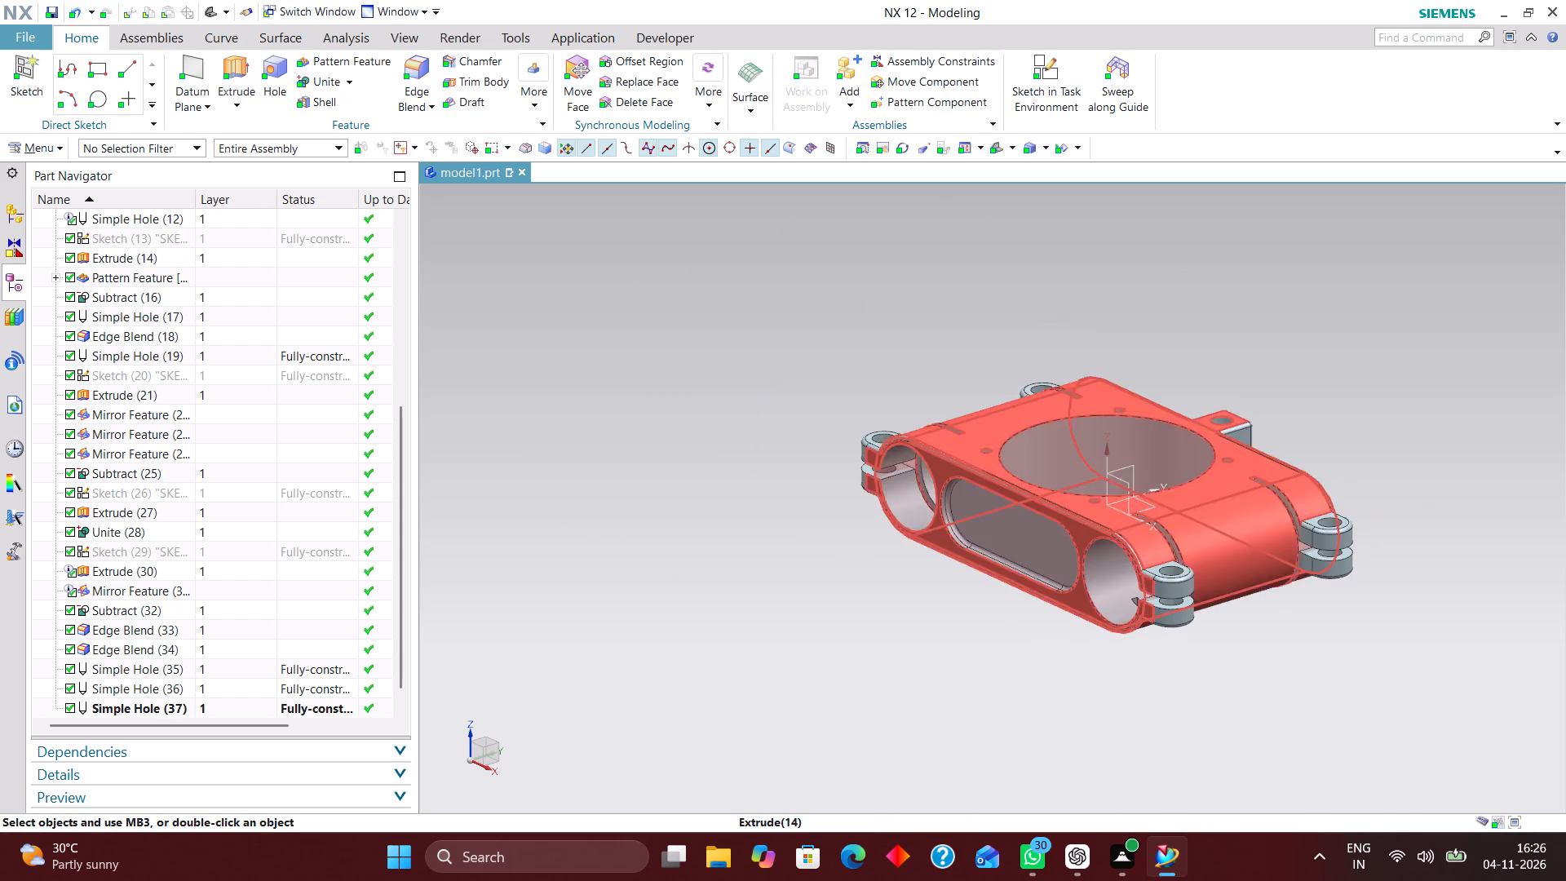
scroll(1277, 558, up, 1)
scroll(1270, 562, down, 1)
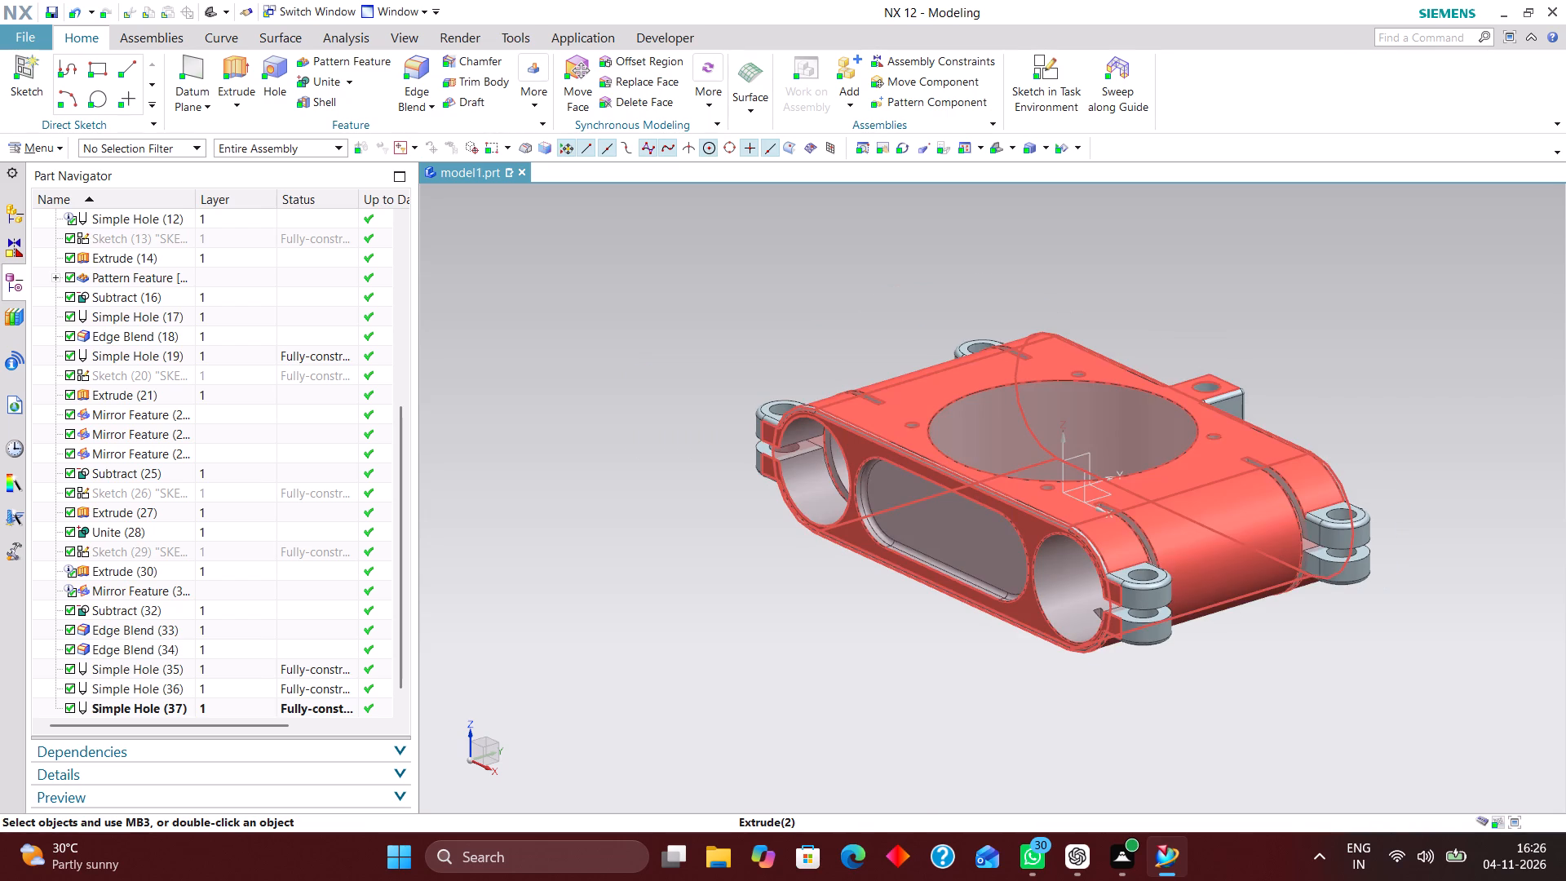
scroll(1281, 556, up, 1)
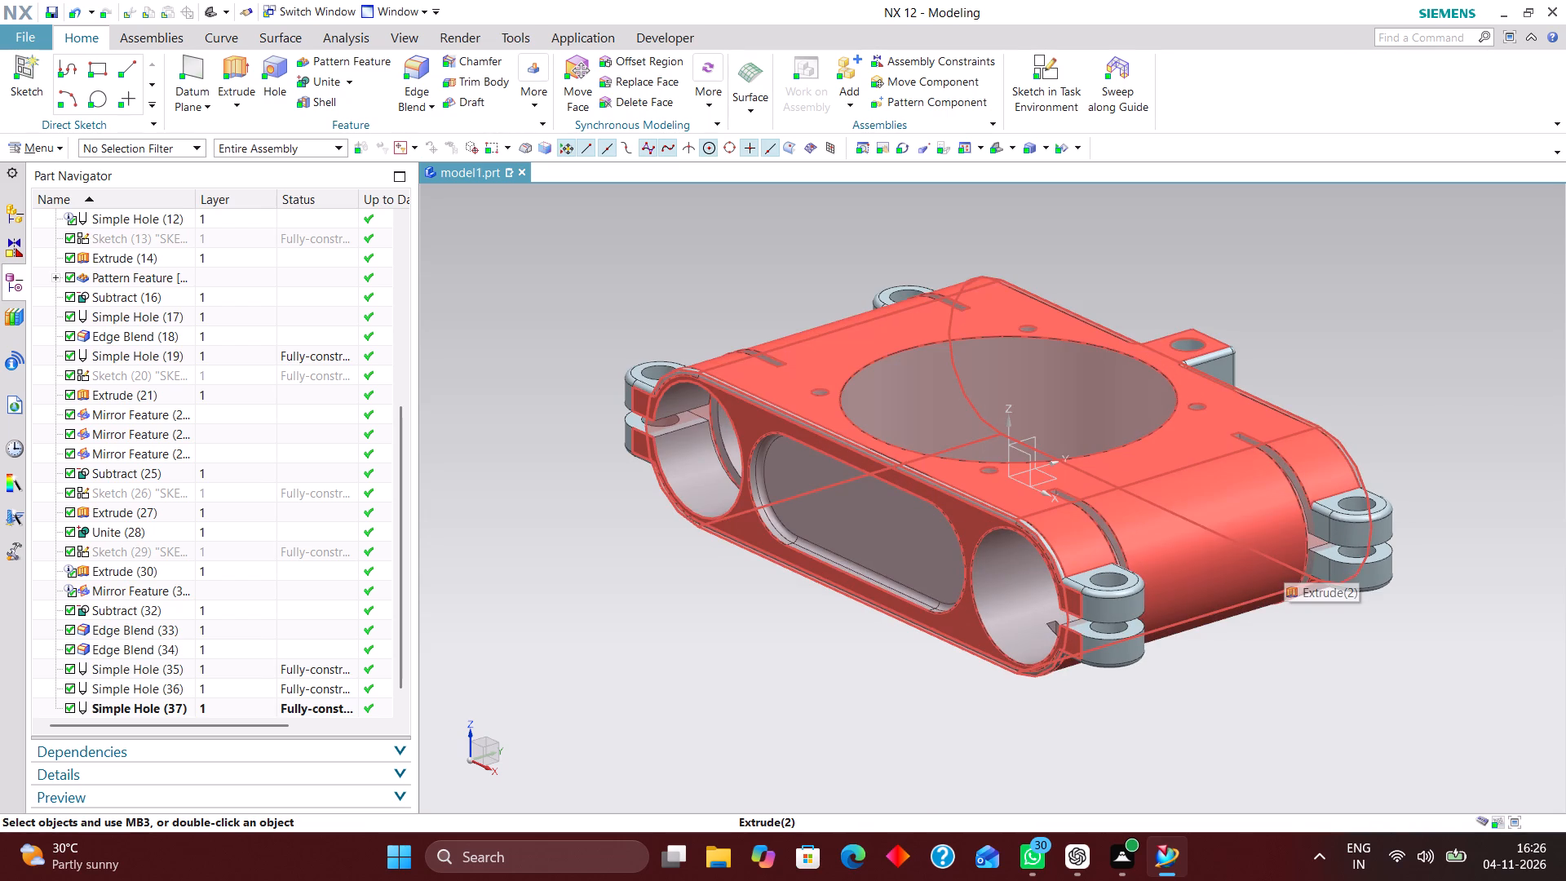
scroll(1267, 547, down, 1)
scroll(1256, 612, up, 3)
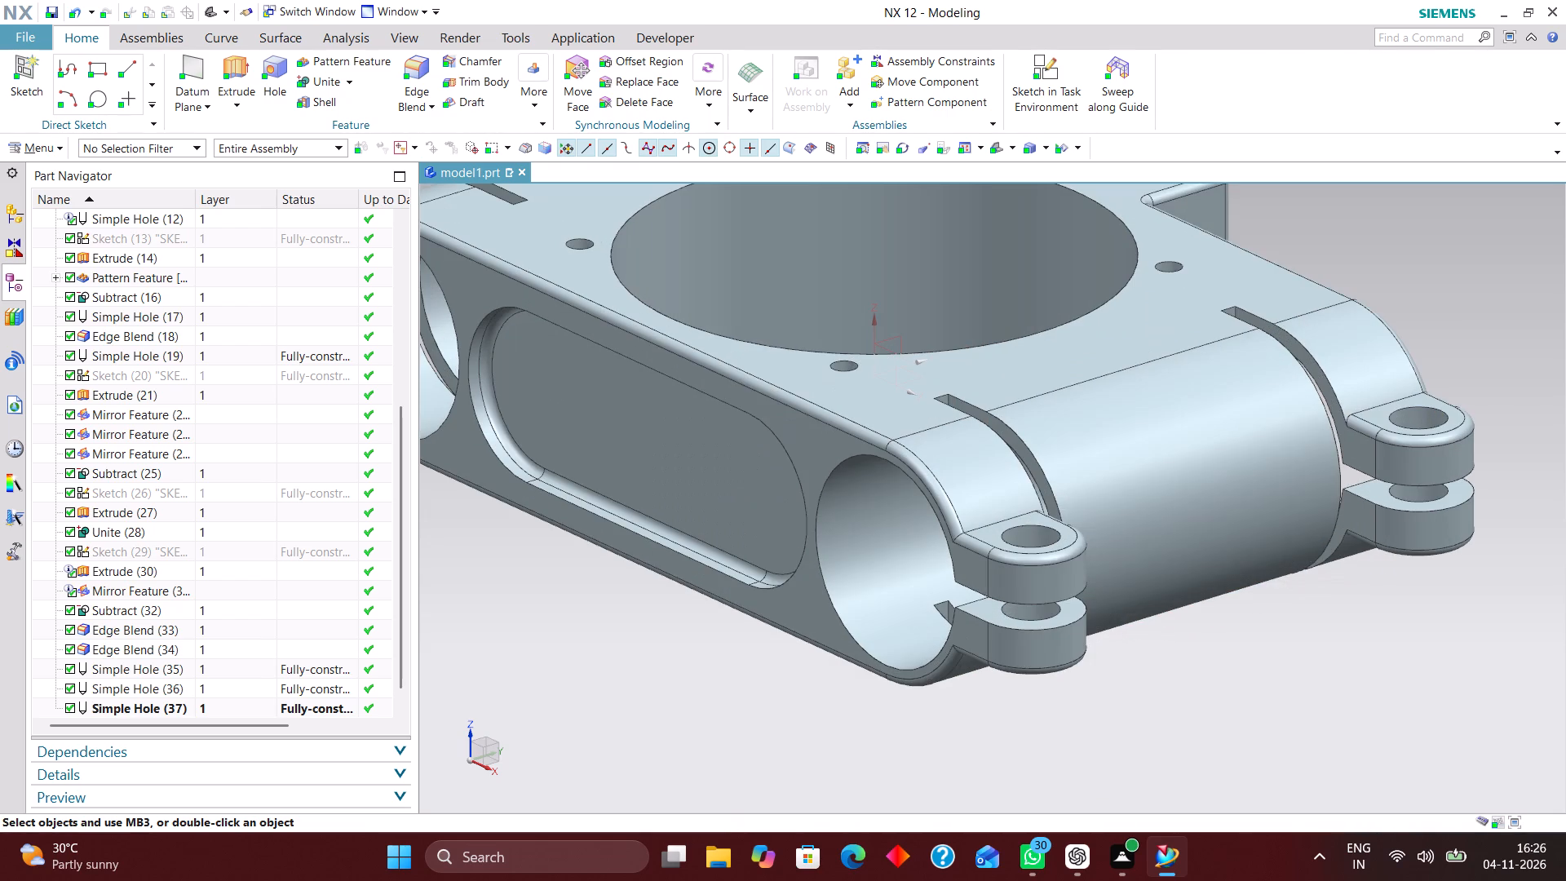
Review the whole bracket and look through its feature history from the datum coordinate system to the last hole.
scroll(1282, 614, down, 3)
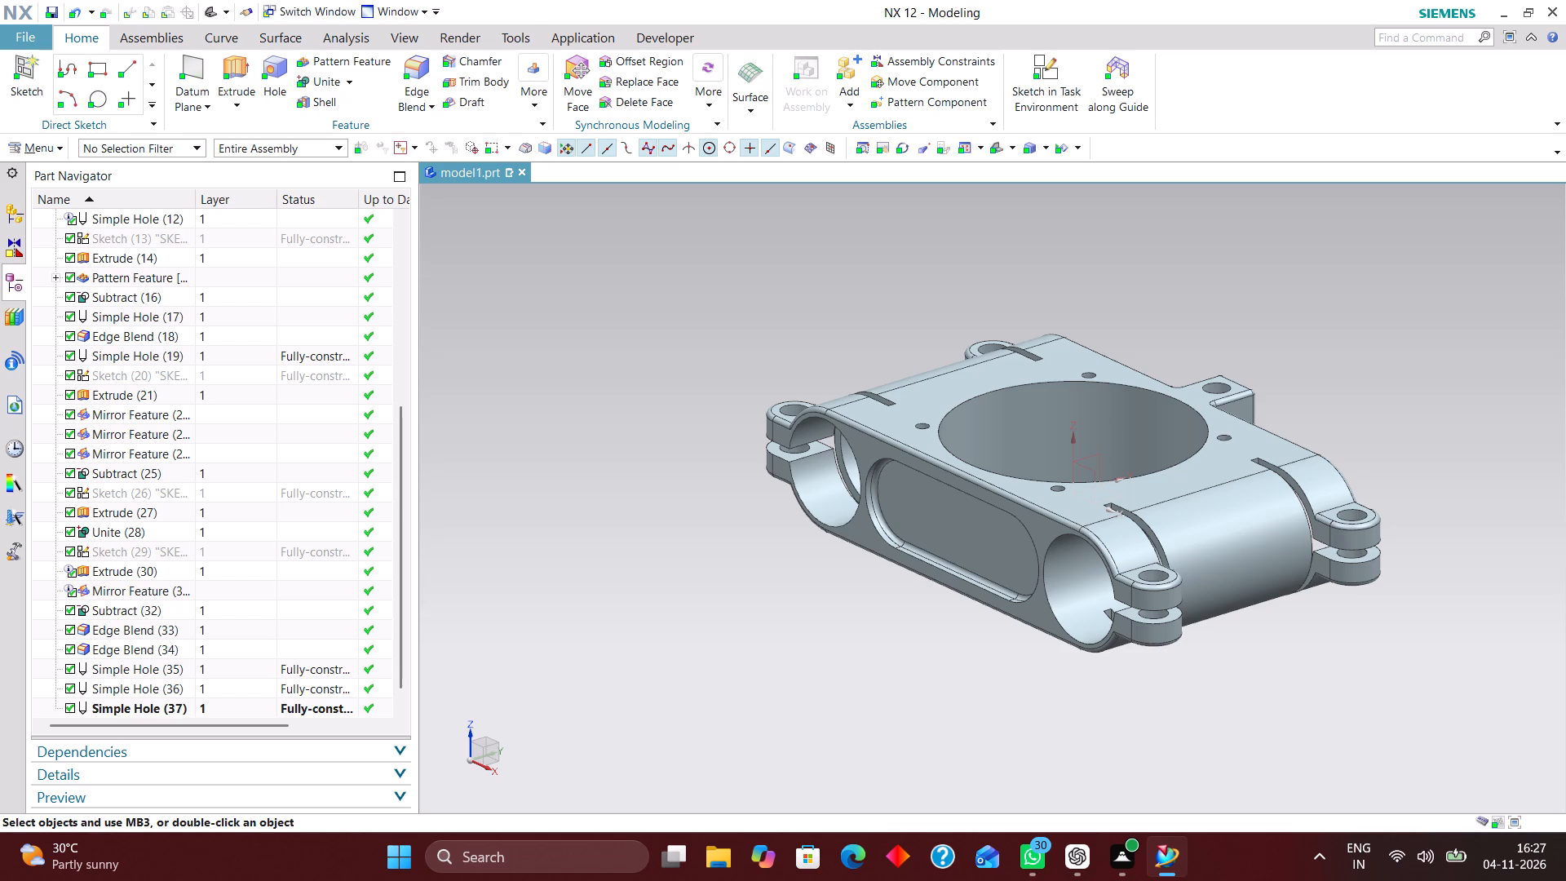
scroll(1303, 438, down, 2)
scroll(1300, 487, up, 2)
scroll(155, 564, down, 6)
scroll(192, 671, up, 3)
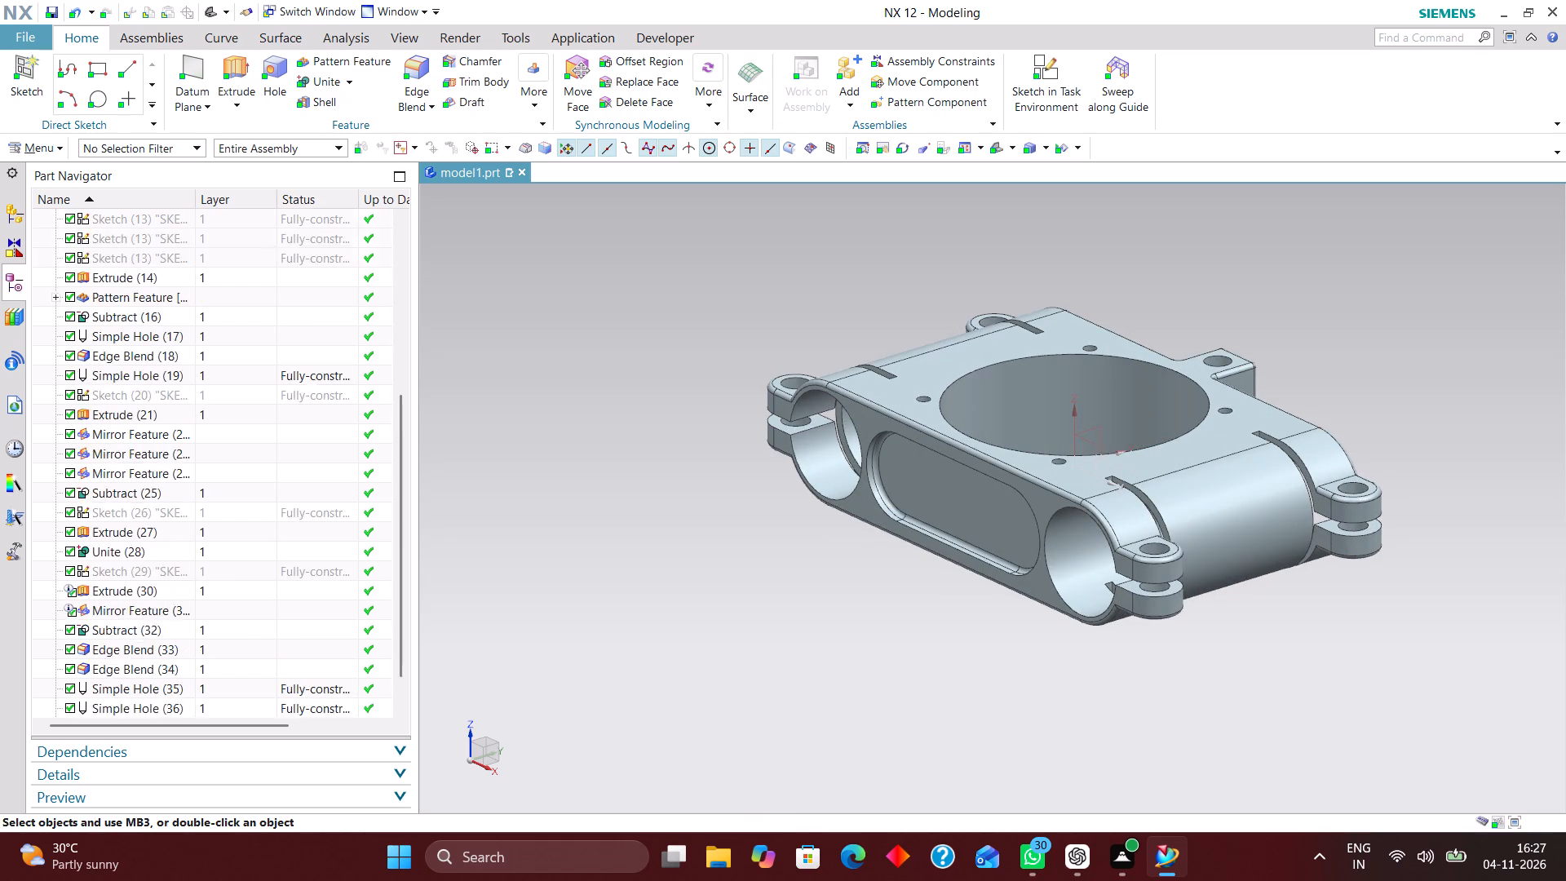
scroll(191, 669, up, 2)
scroll(195, 545, up, 11)
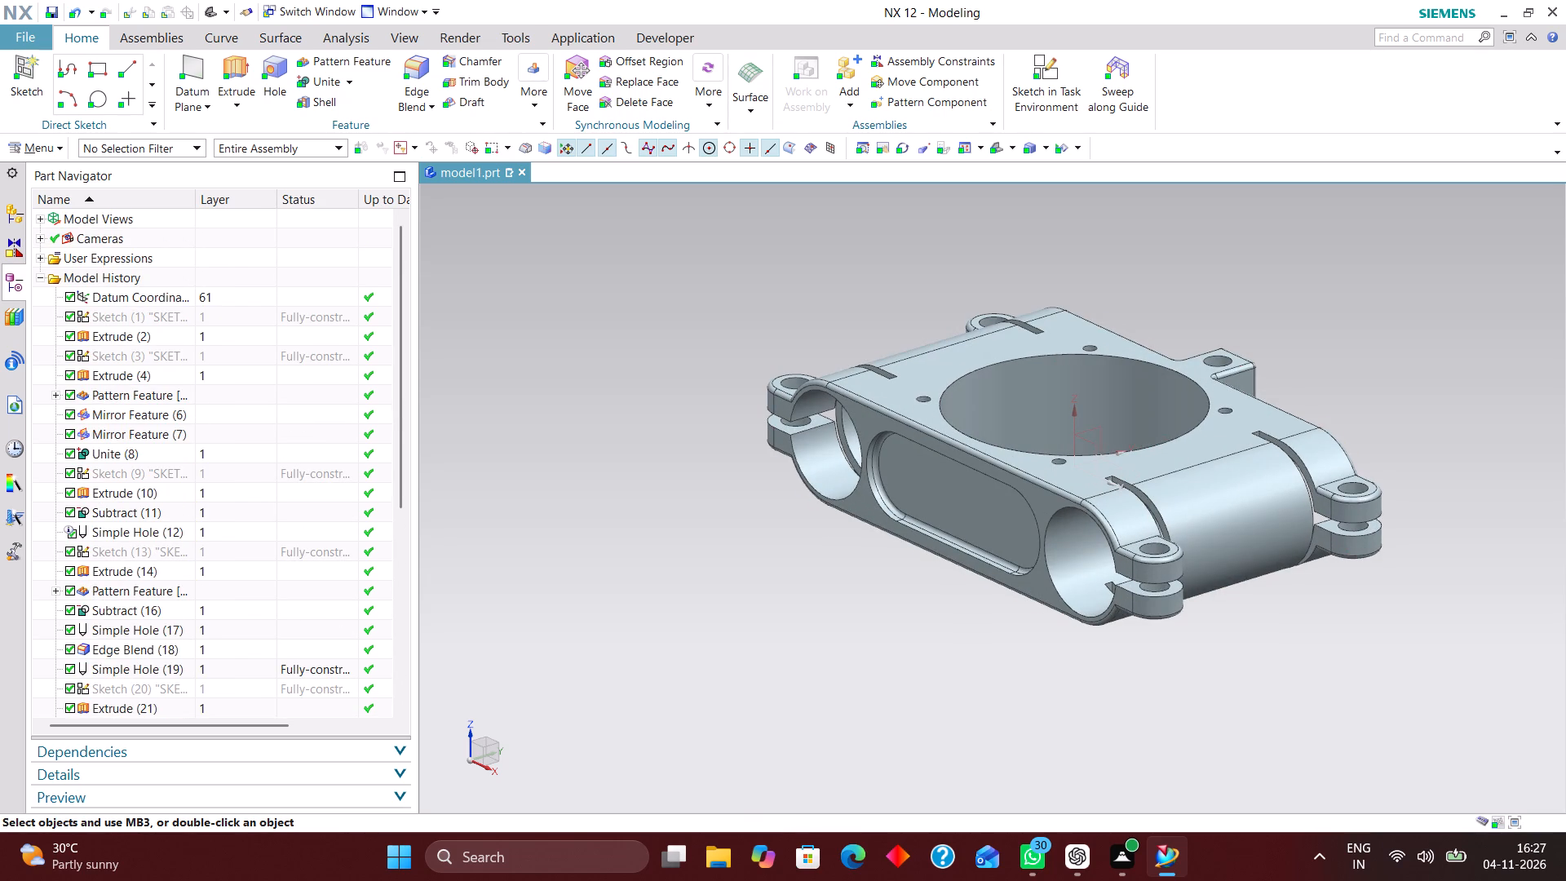
scroll(231, 524, down, 10)
scroll(913, 464, up, 1)
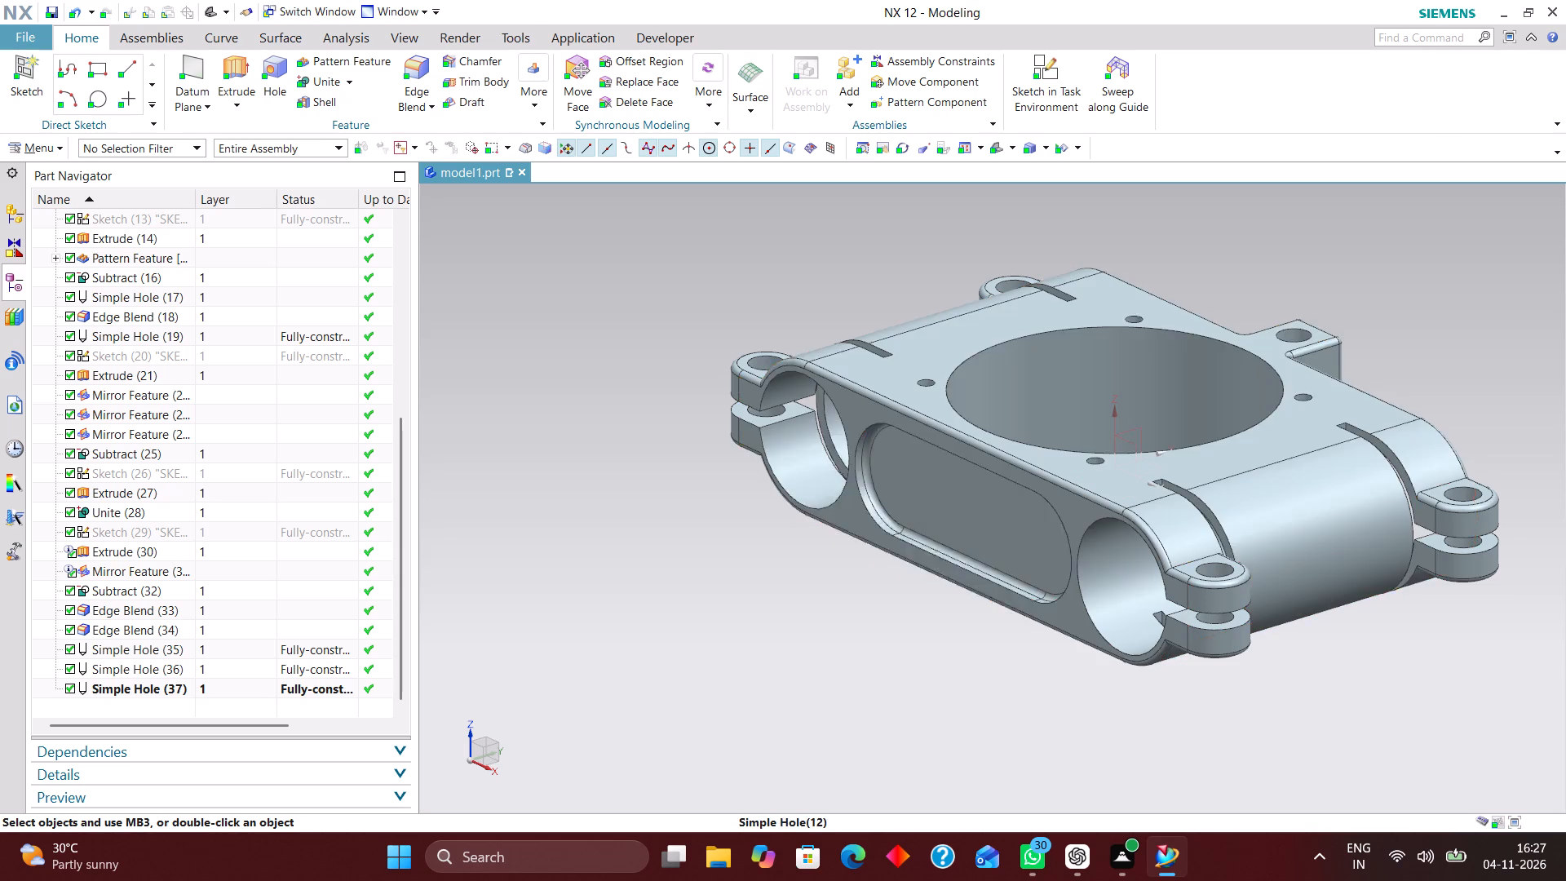
scroll(1060, 577, down, 1)
scroll(1456, 534, up, 2)
scroll(1391, 531, down, 2)
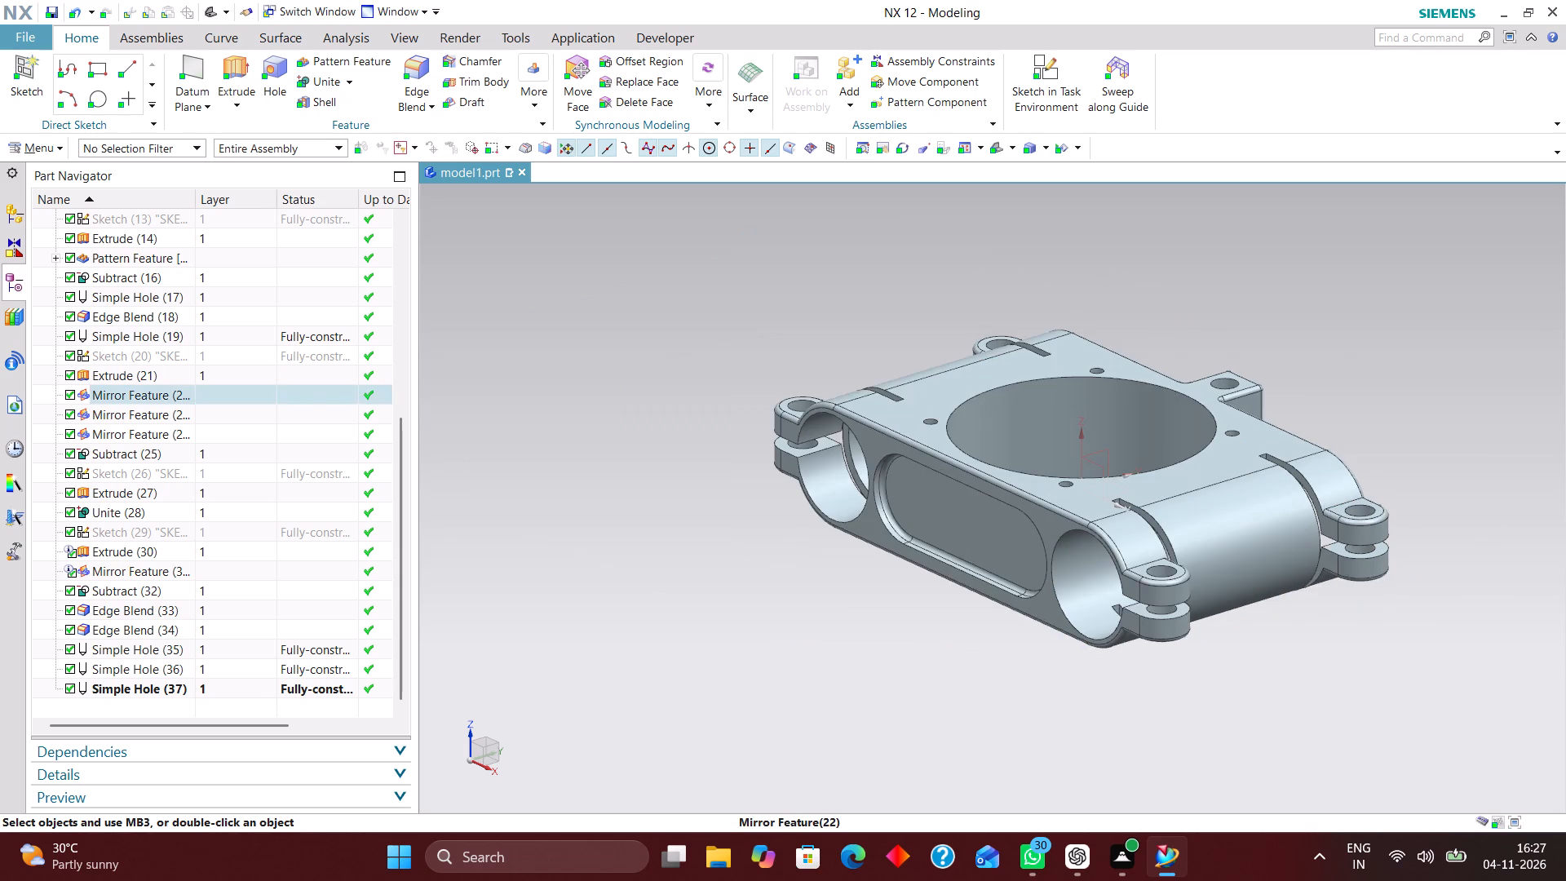
scroll(1287, 525, up, 2)
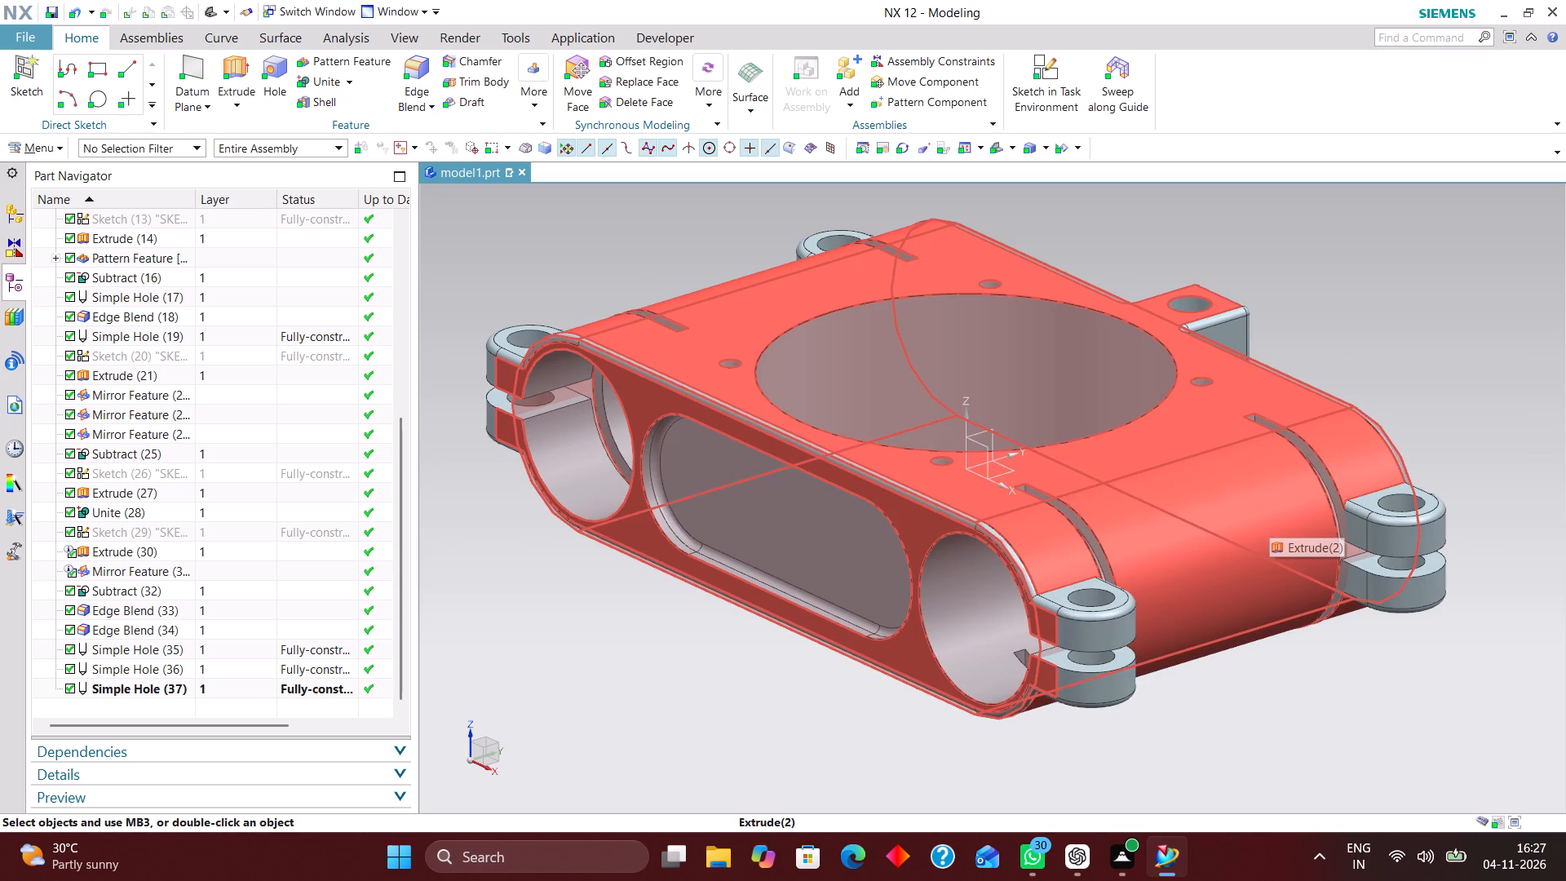
scroll(1393, 570, down, 1)
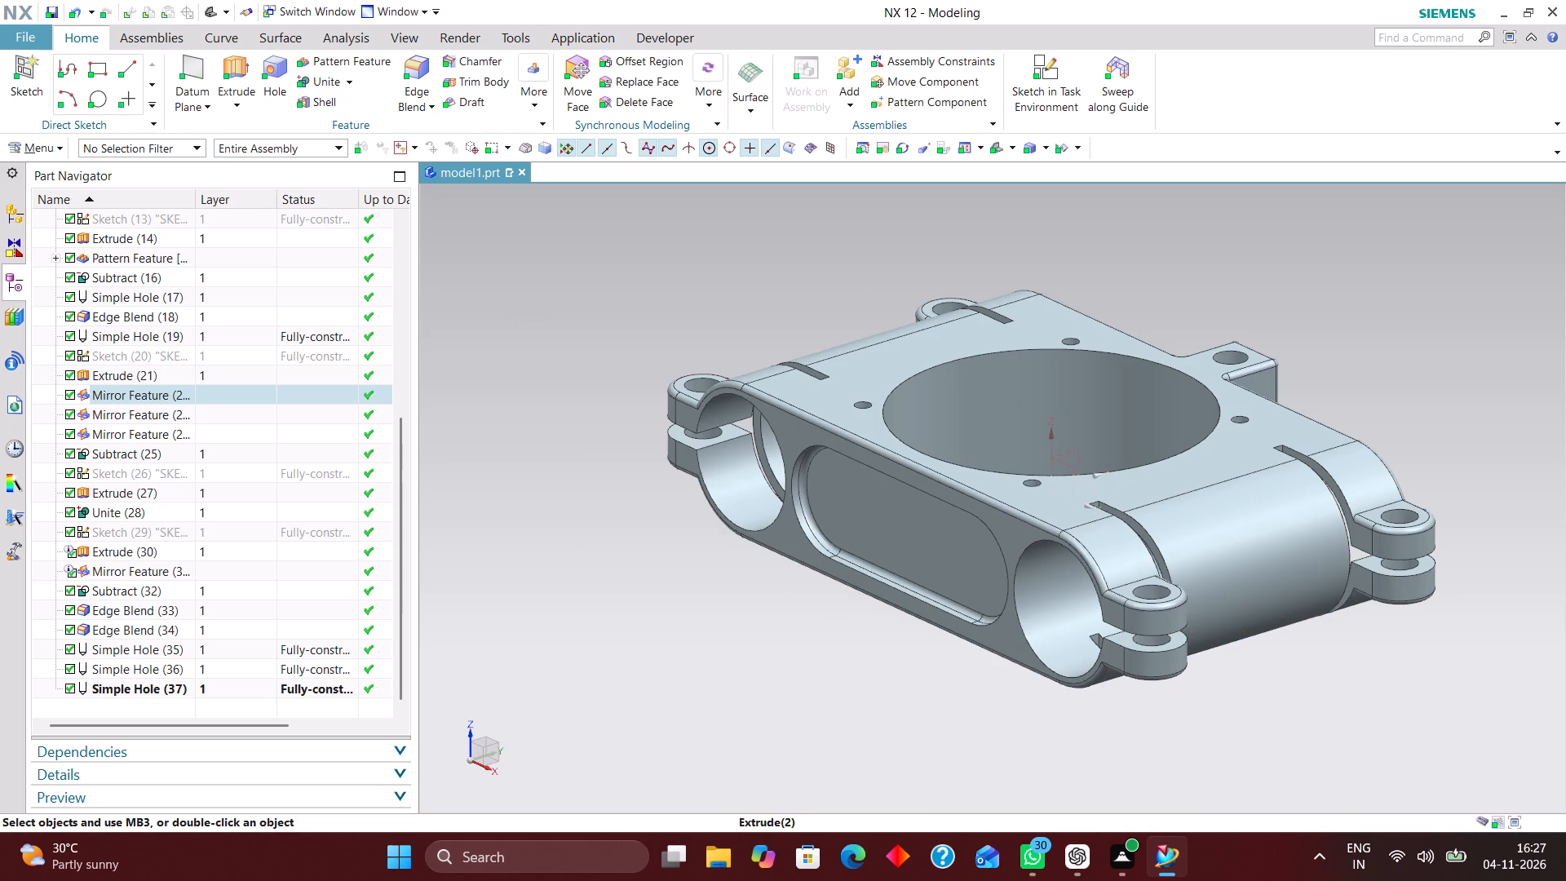
Inspect the bracket's interior with one-plane section cuts on the Y, X and Z planes, and discard the section.
middle_drag(1002, 653, 1043, 637)
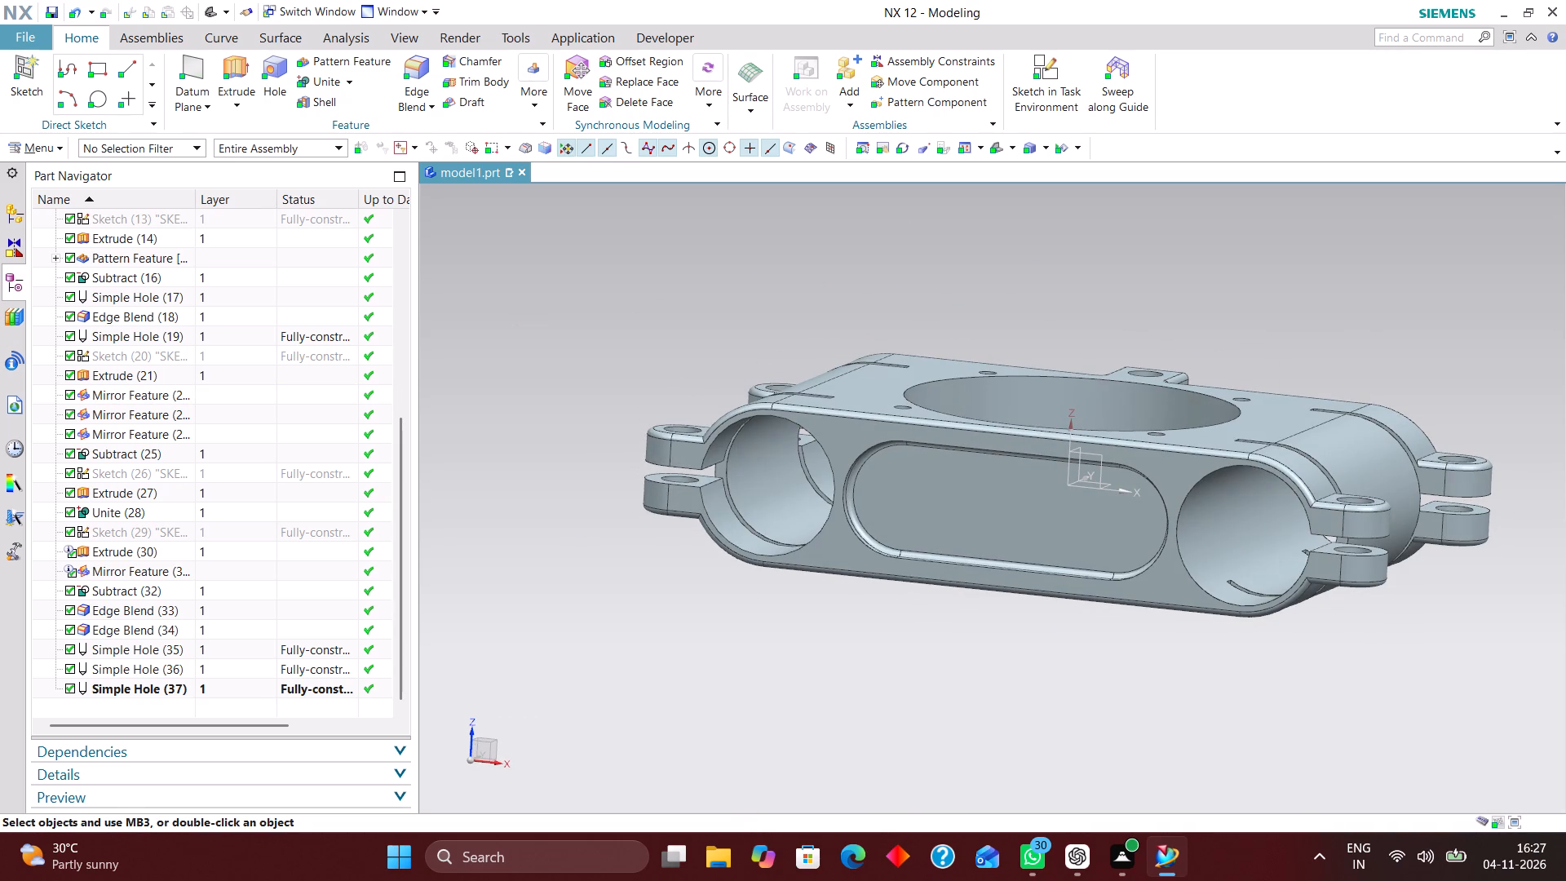
key(ctrl+h)
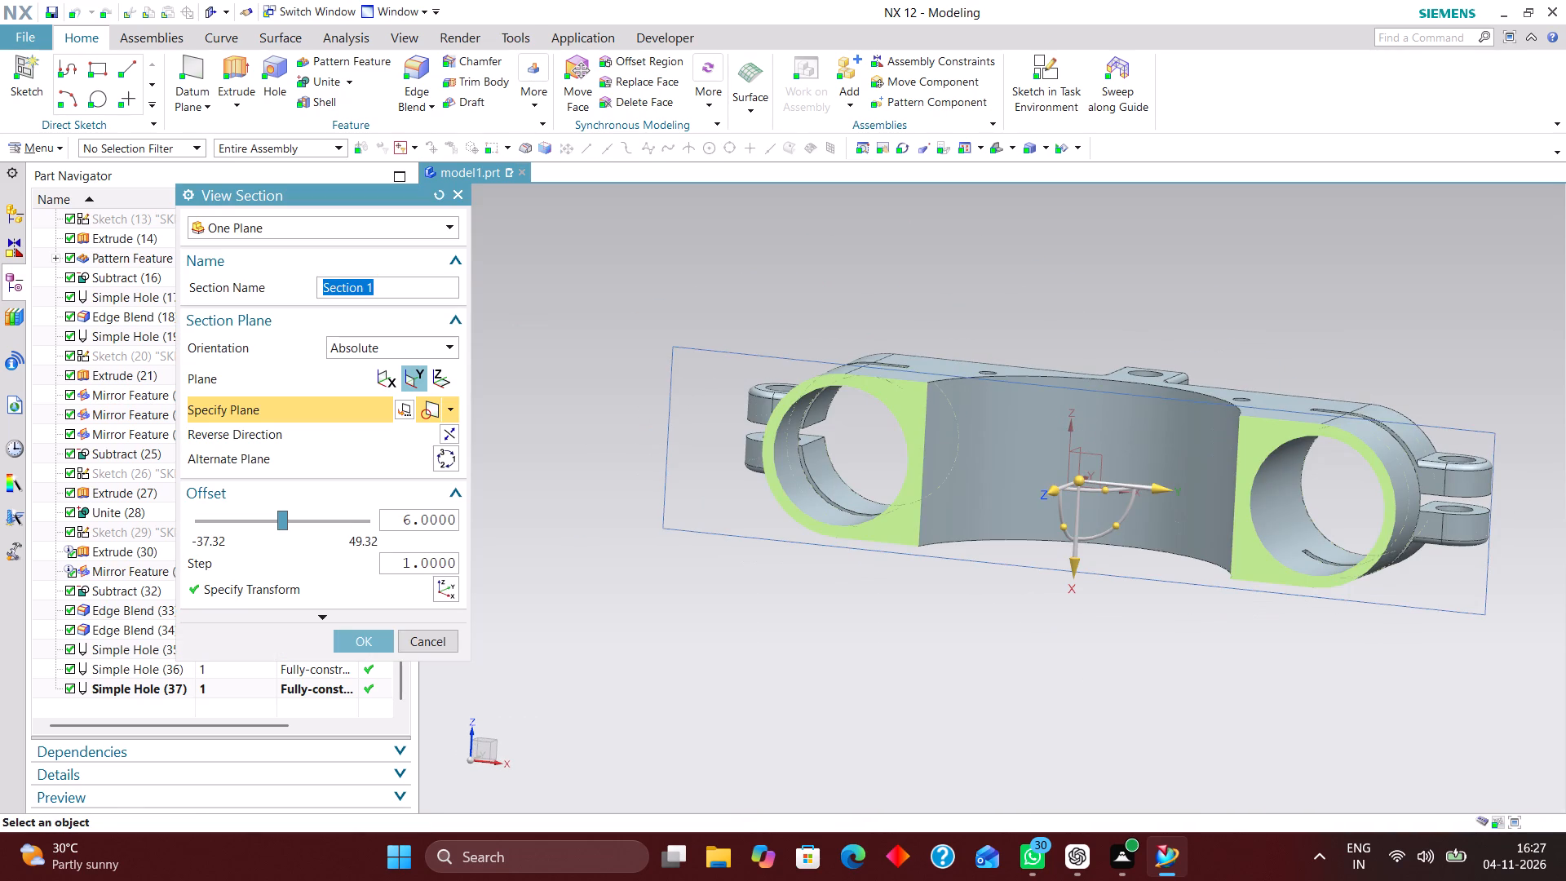
right_drag(1431, 372, 1344, 372)
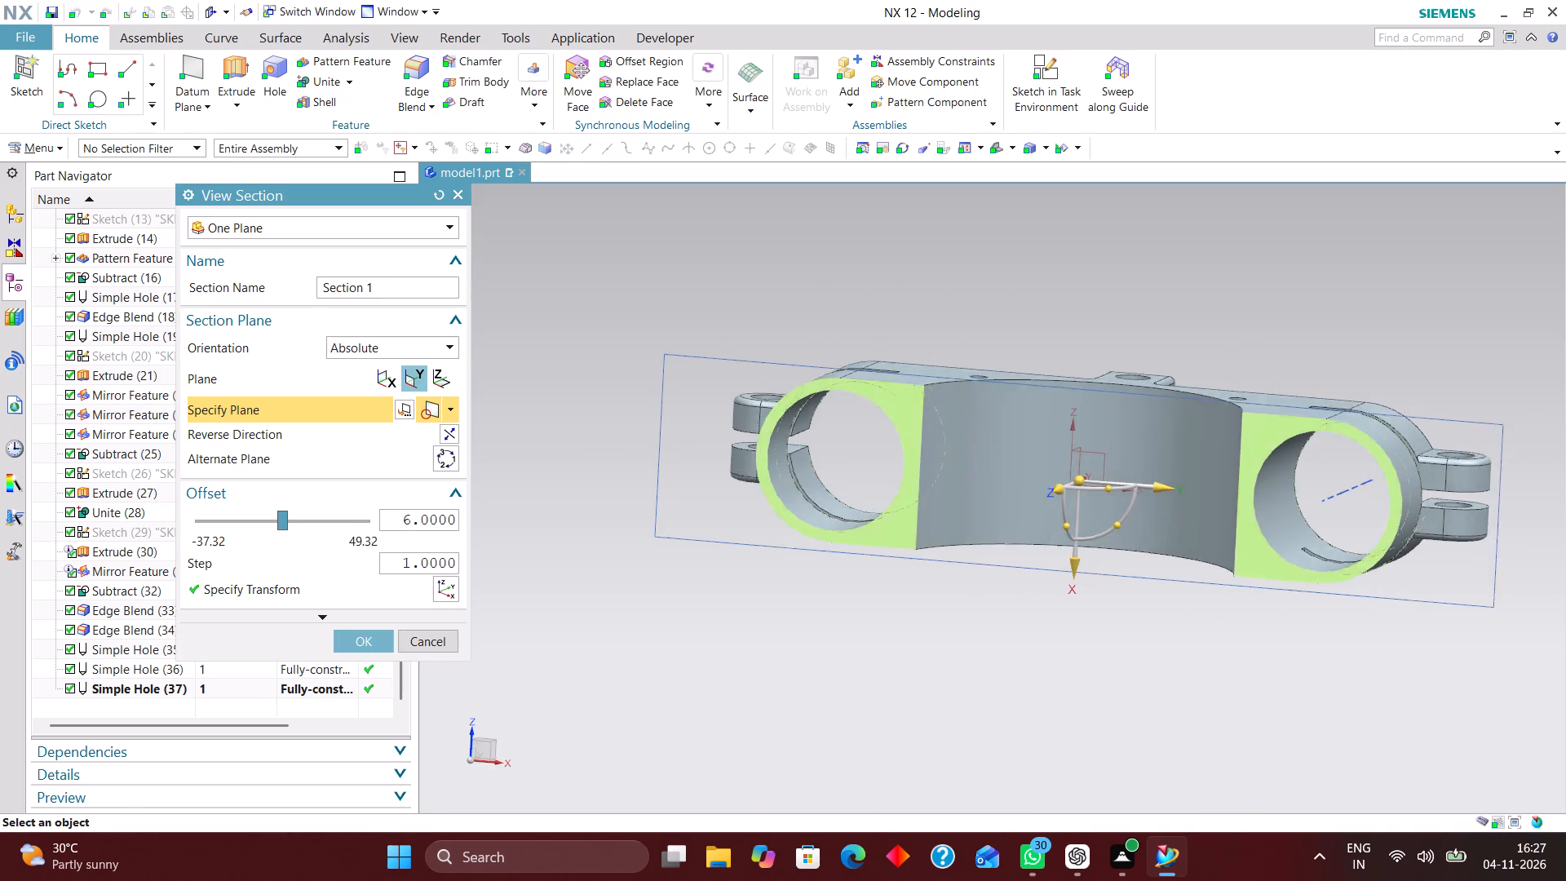
middle_drag(1352, 666, 1351, 701)
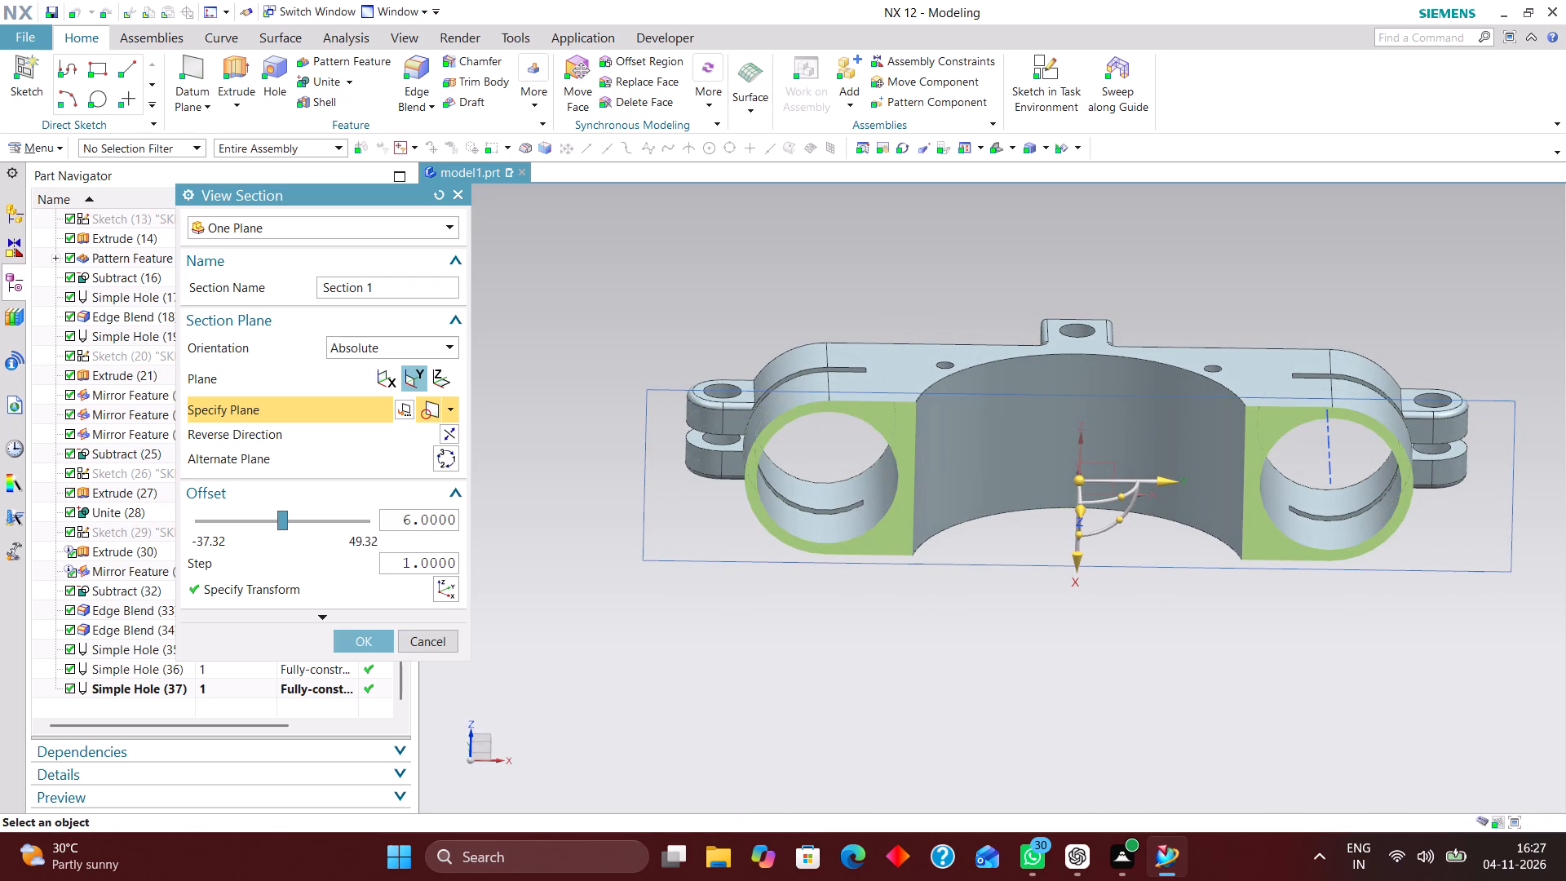
click(386, 380)
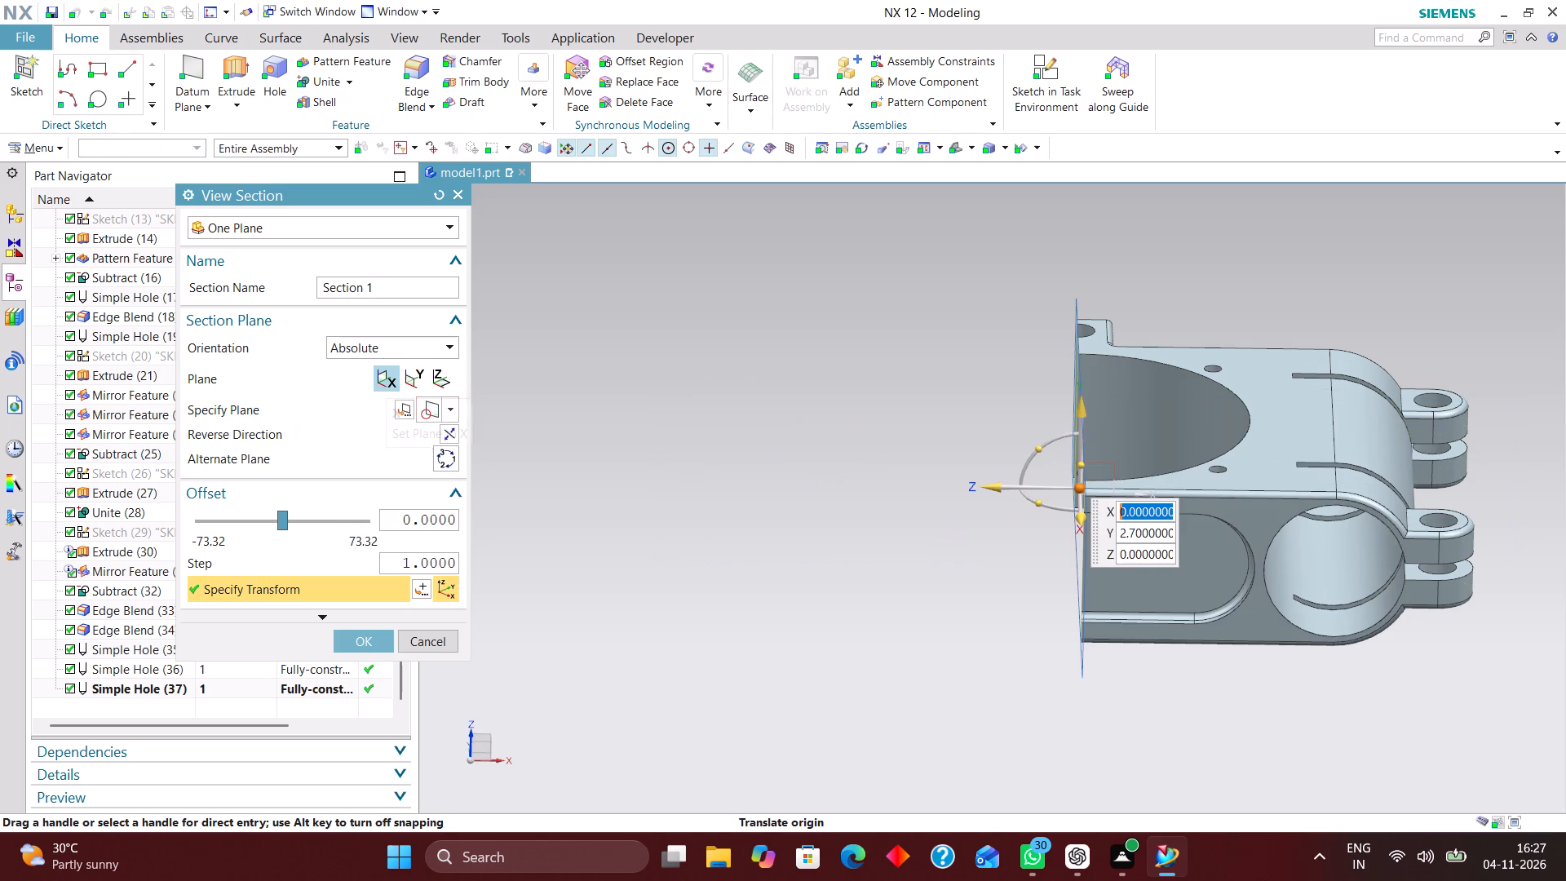
middle_drag(765, 553, 868, 556)
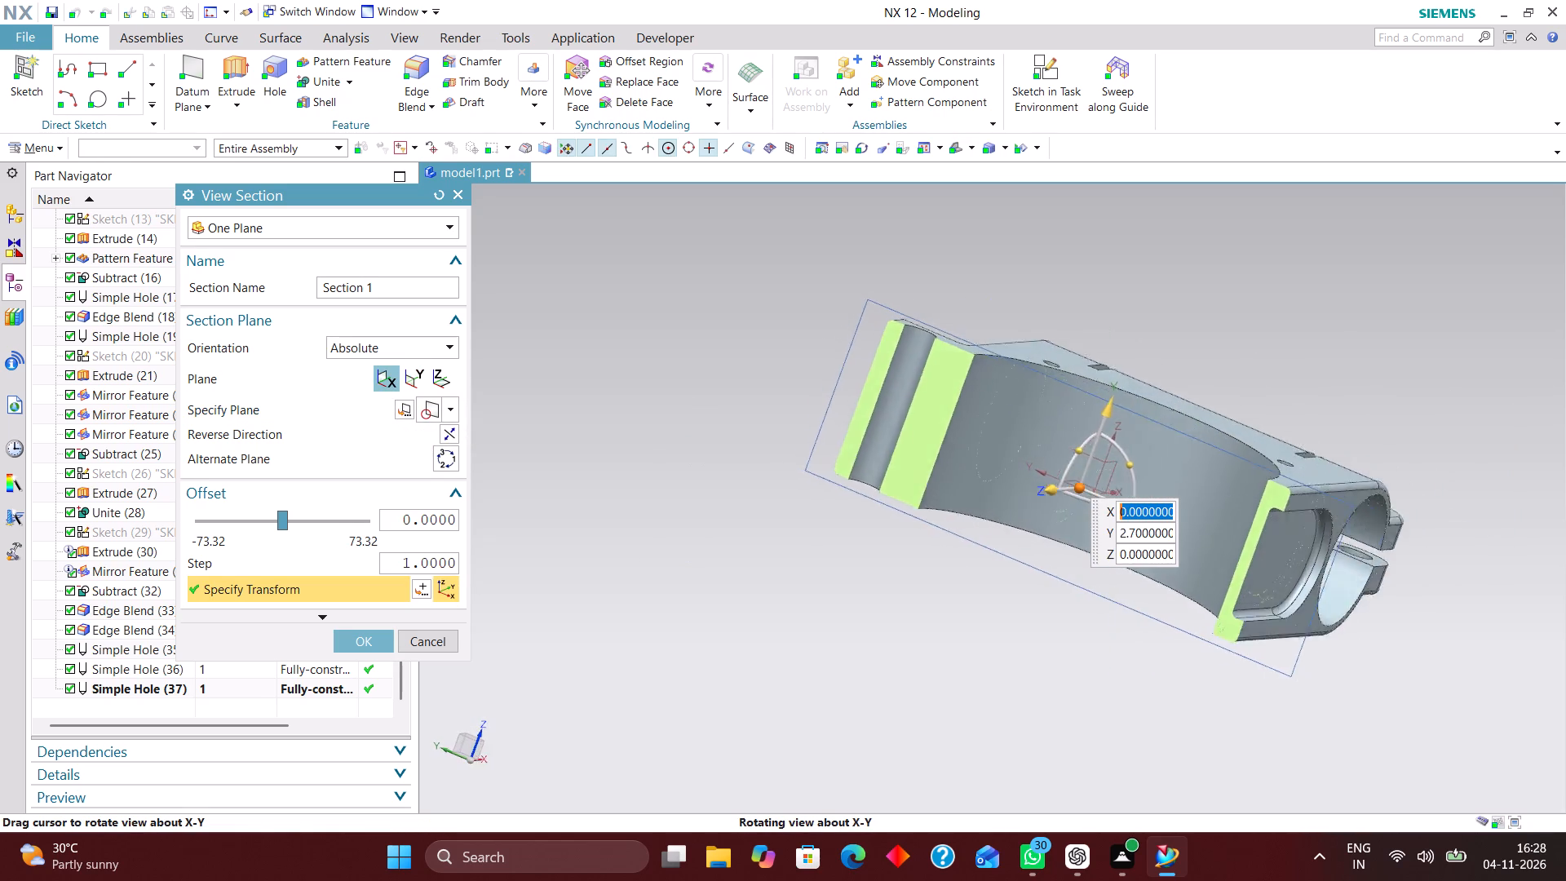
middle_drag(868, 556, 804, 548)
click(437, 376)
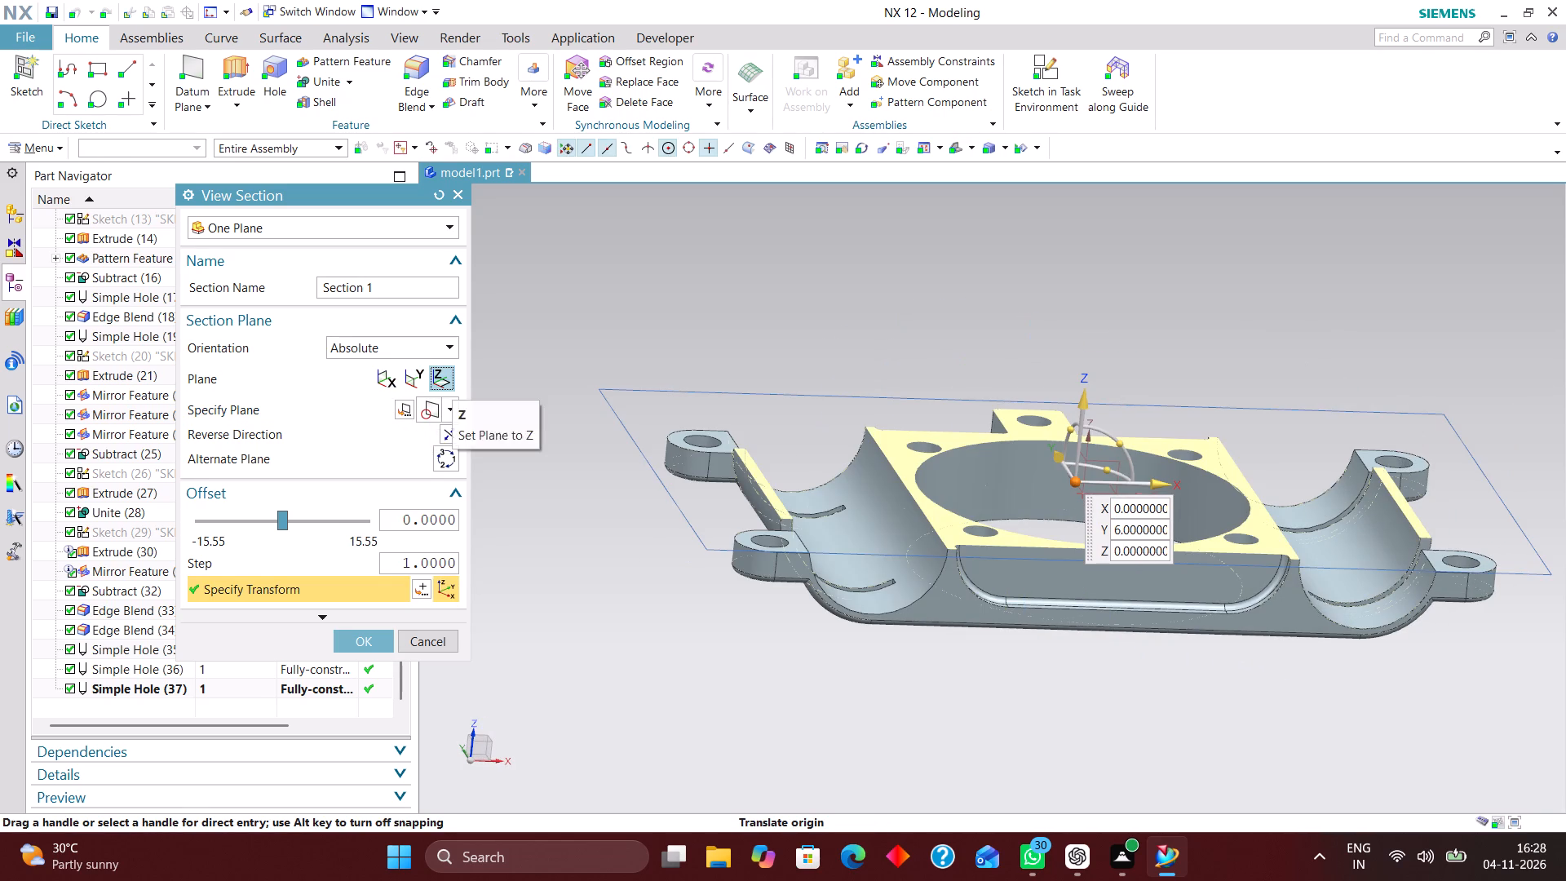
right_drag(1363, 318, 1108, 330)
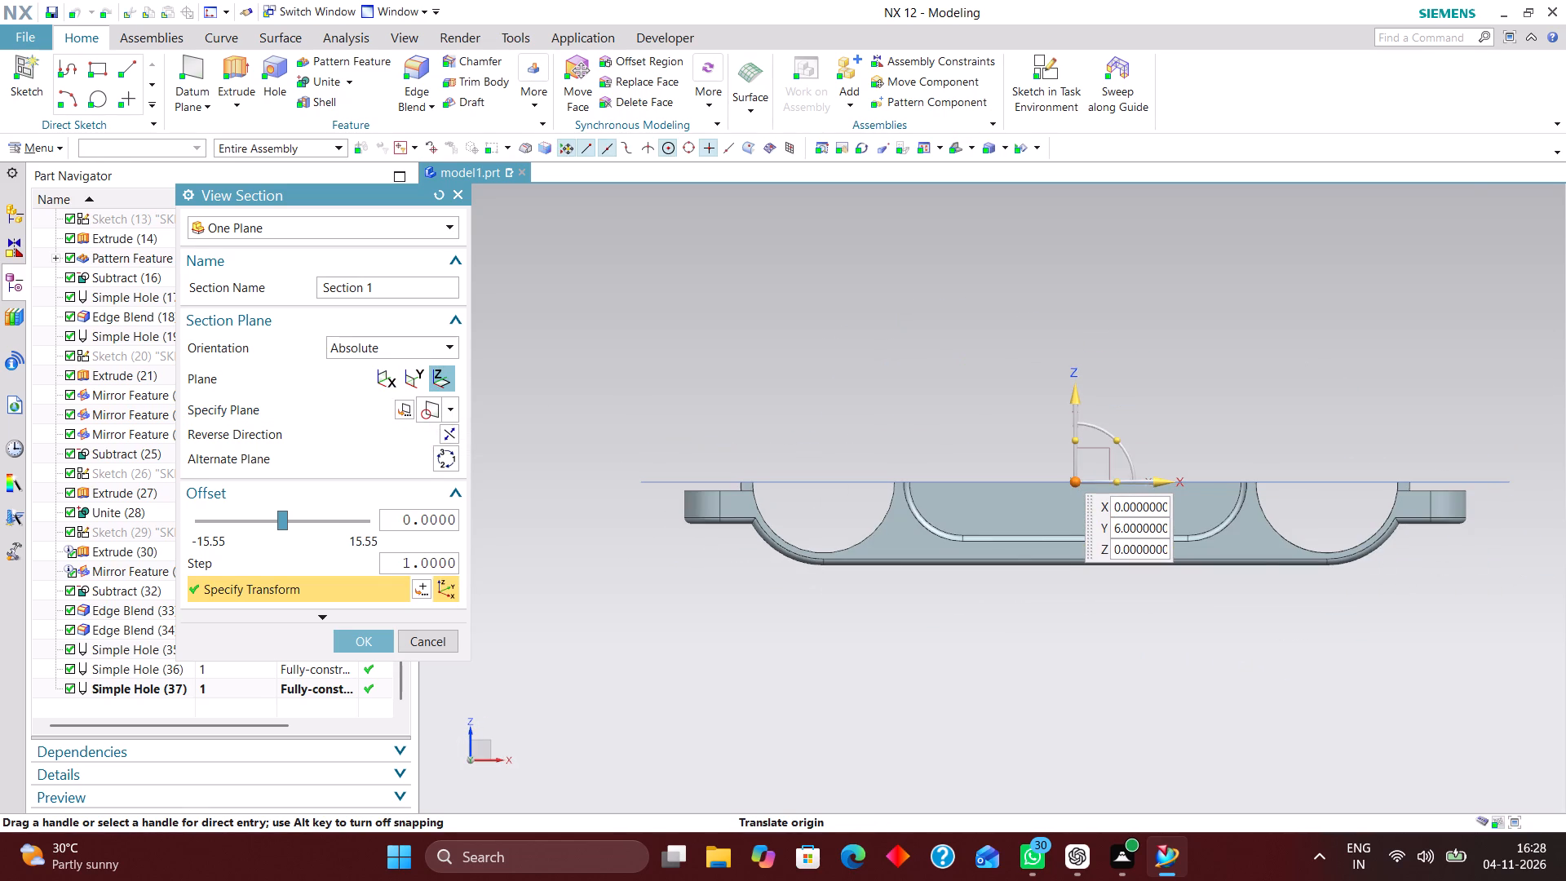
middle_drag(1190, 336, 1187, 435)
right_drag(1278, 270, 1161, 305)
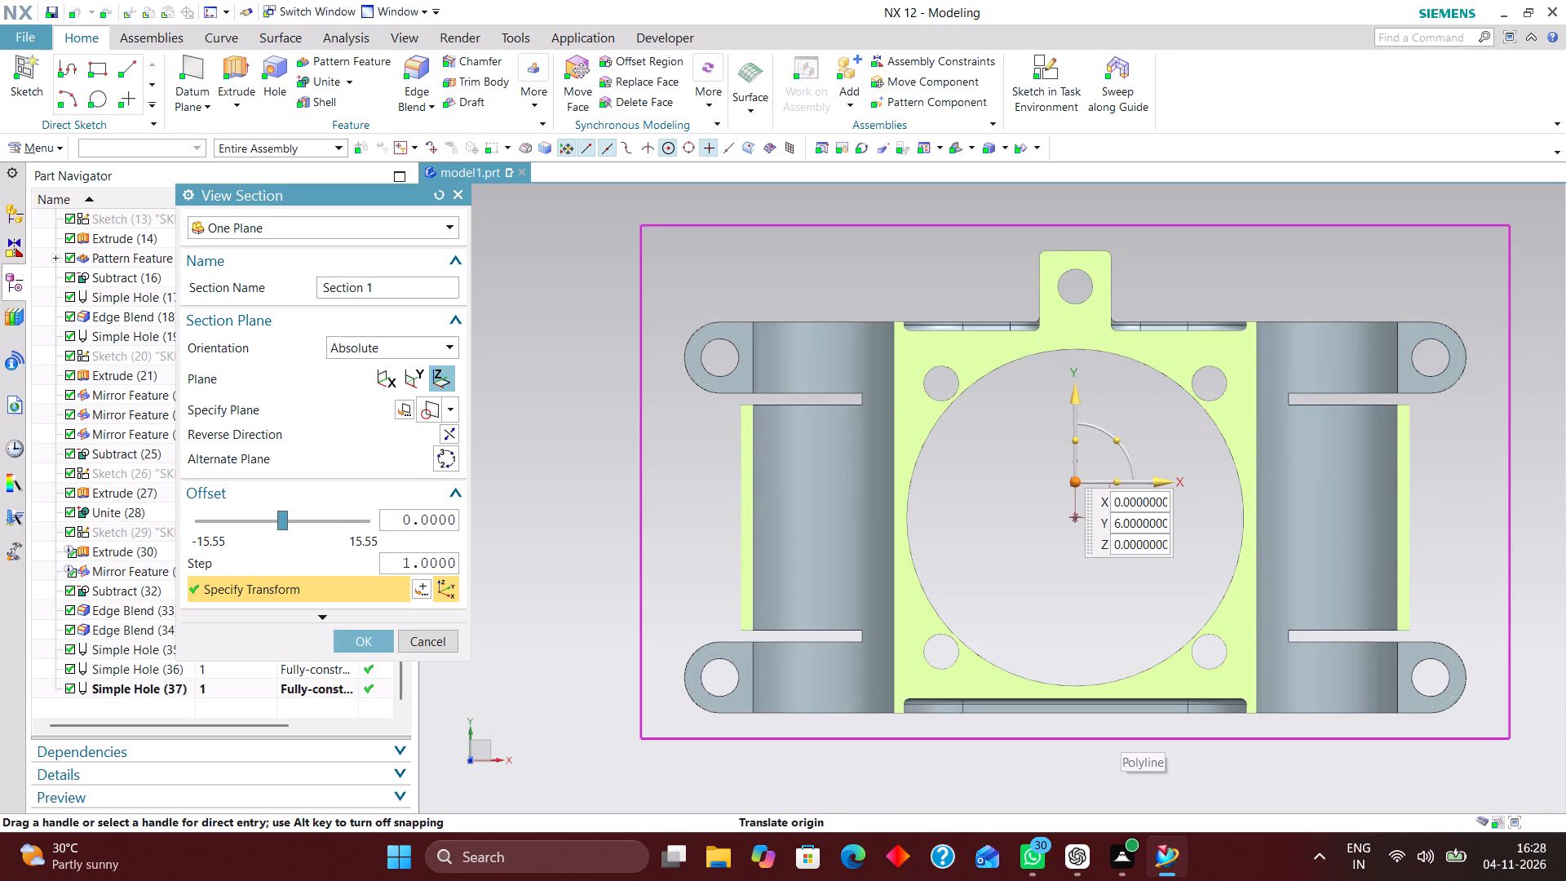
click(430, 638)
Move the datum coordinate system at the start of the model history to layer 220.
middle_drag(957, 716, 958, 612)
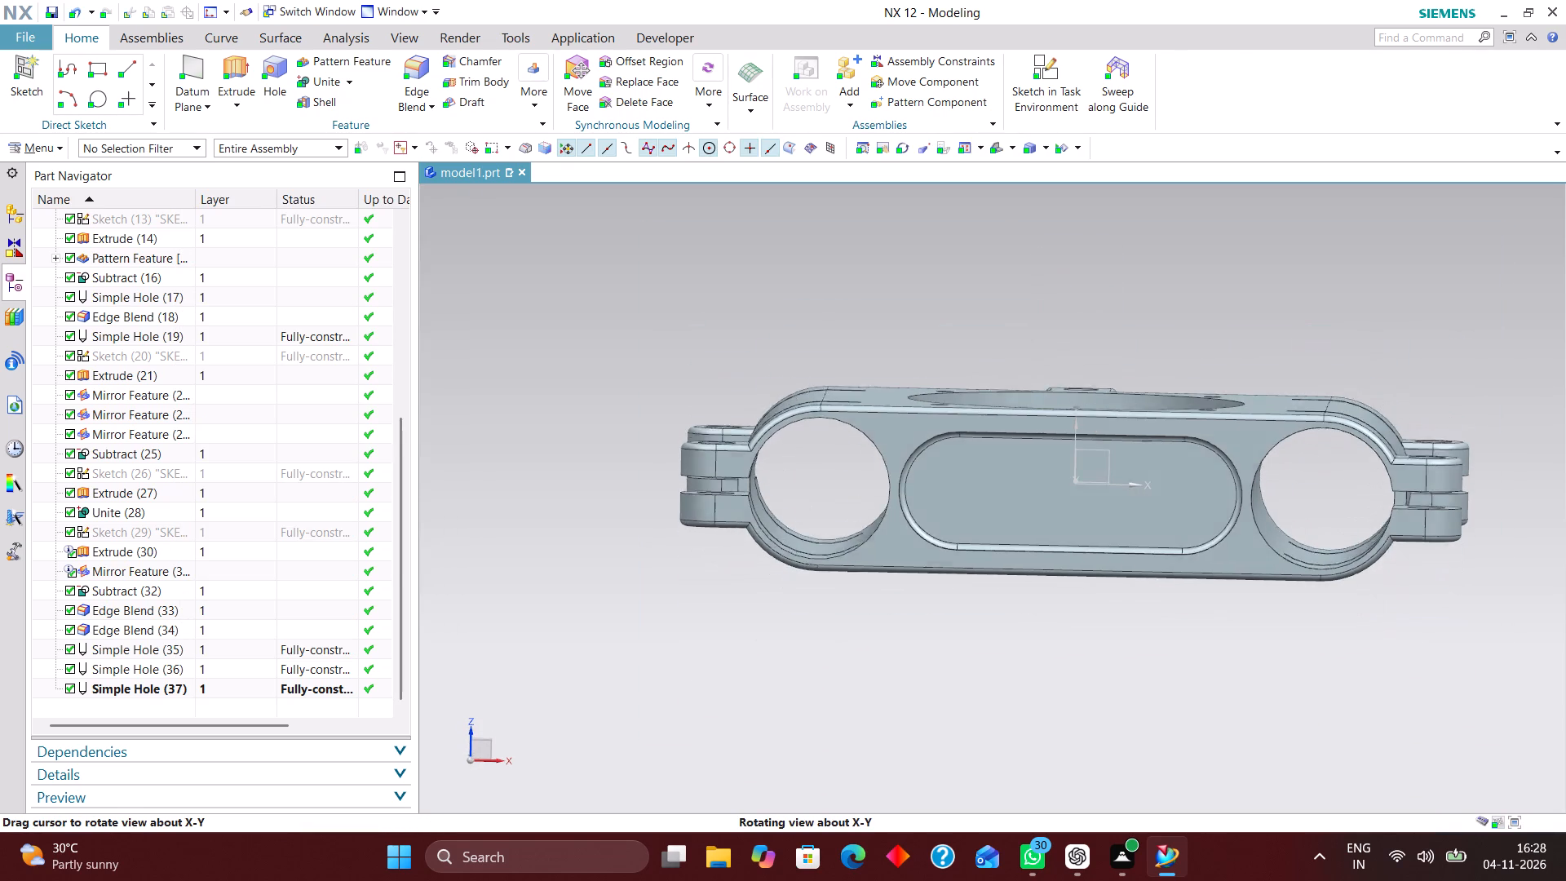
middle_drag(958, 612, 958, 611)
scroll(958, 611, up, 1)
scroll(216, 531, down, 5)
scroll(231, 612, up, 9)
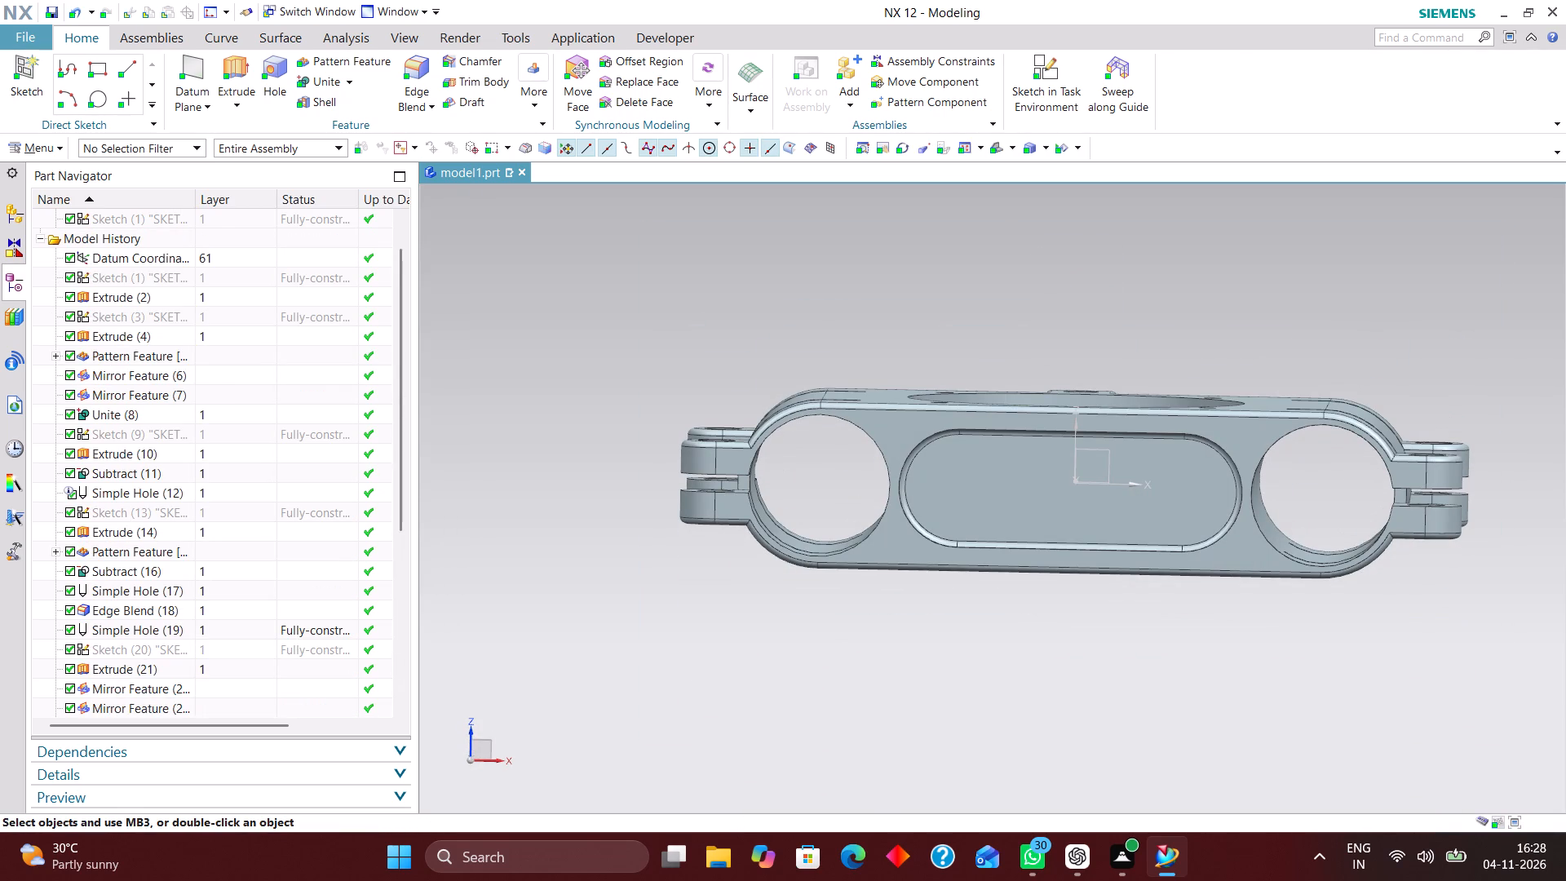
scroll(239, 595, up, 2)
click(228, 300)
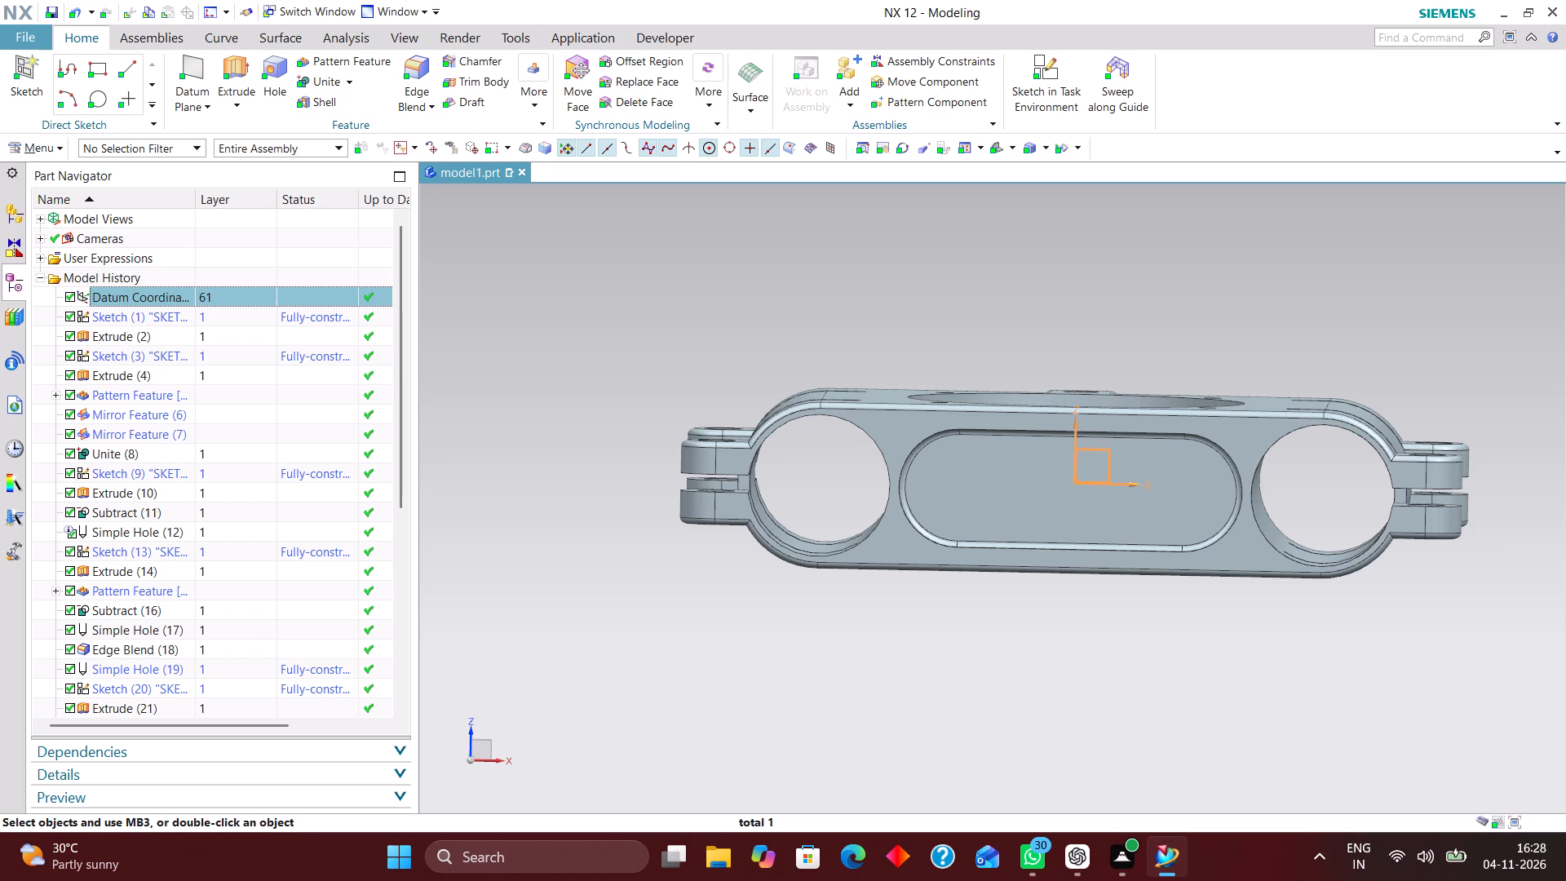
key(ctrl+j)
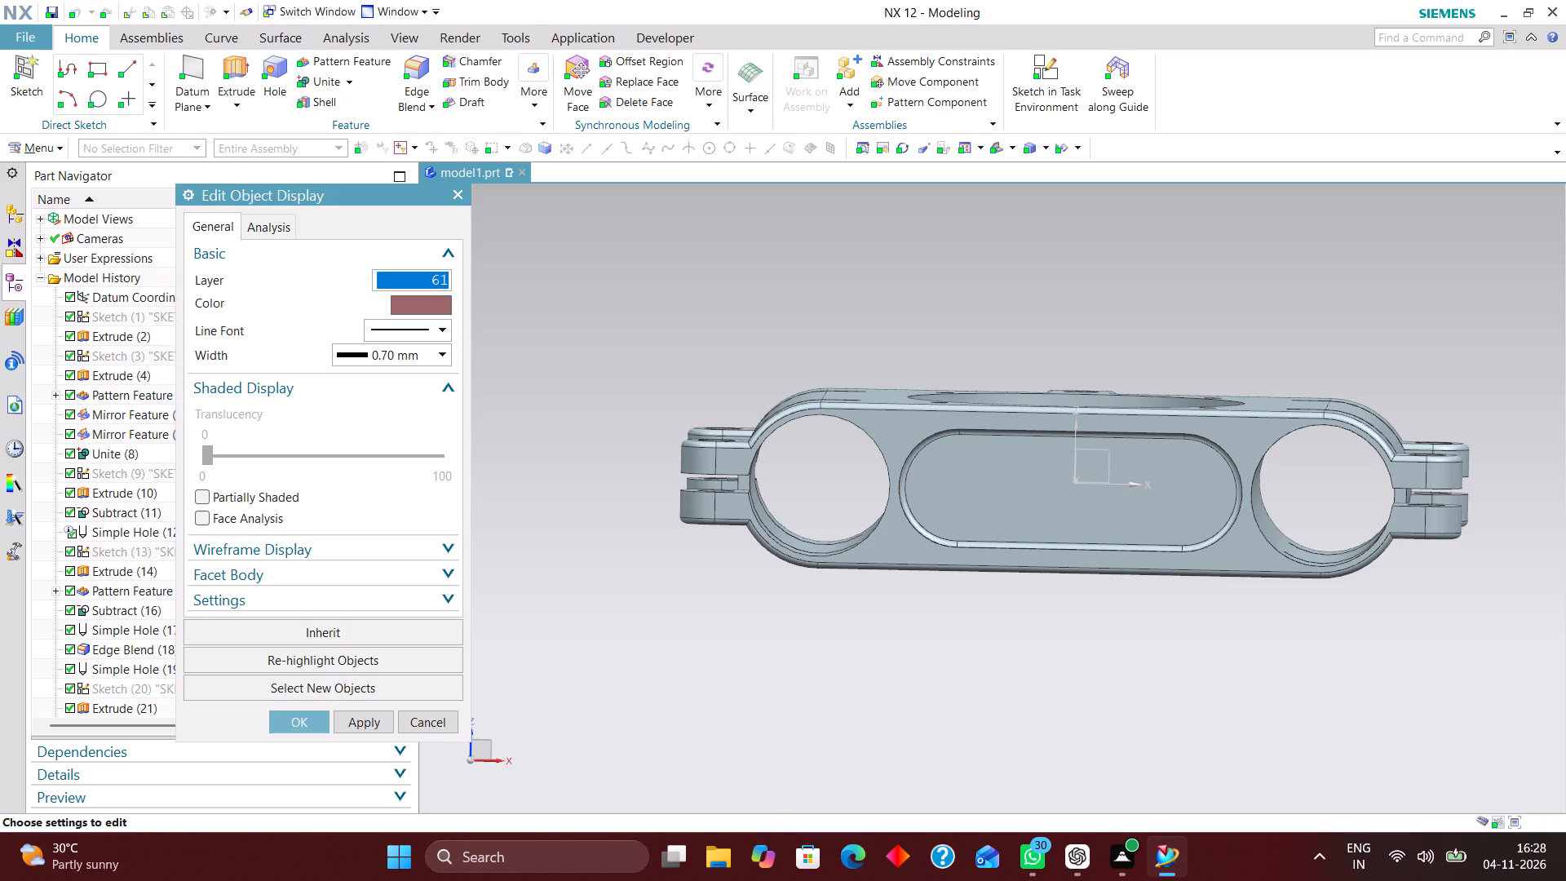
text(22)
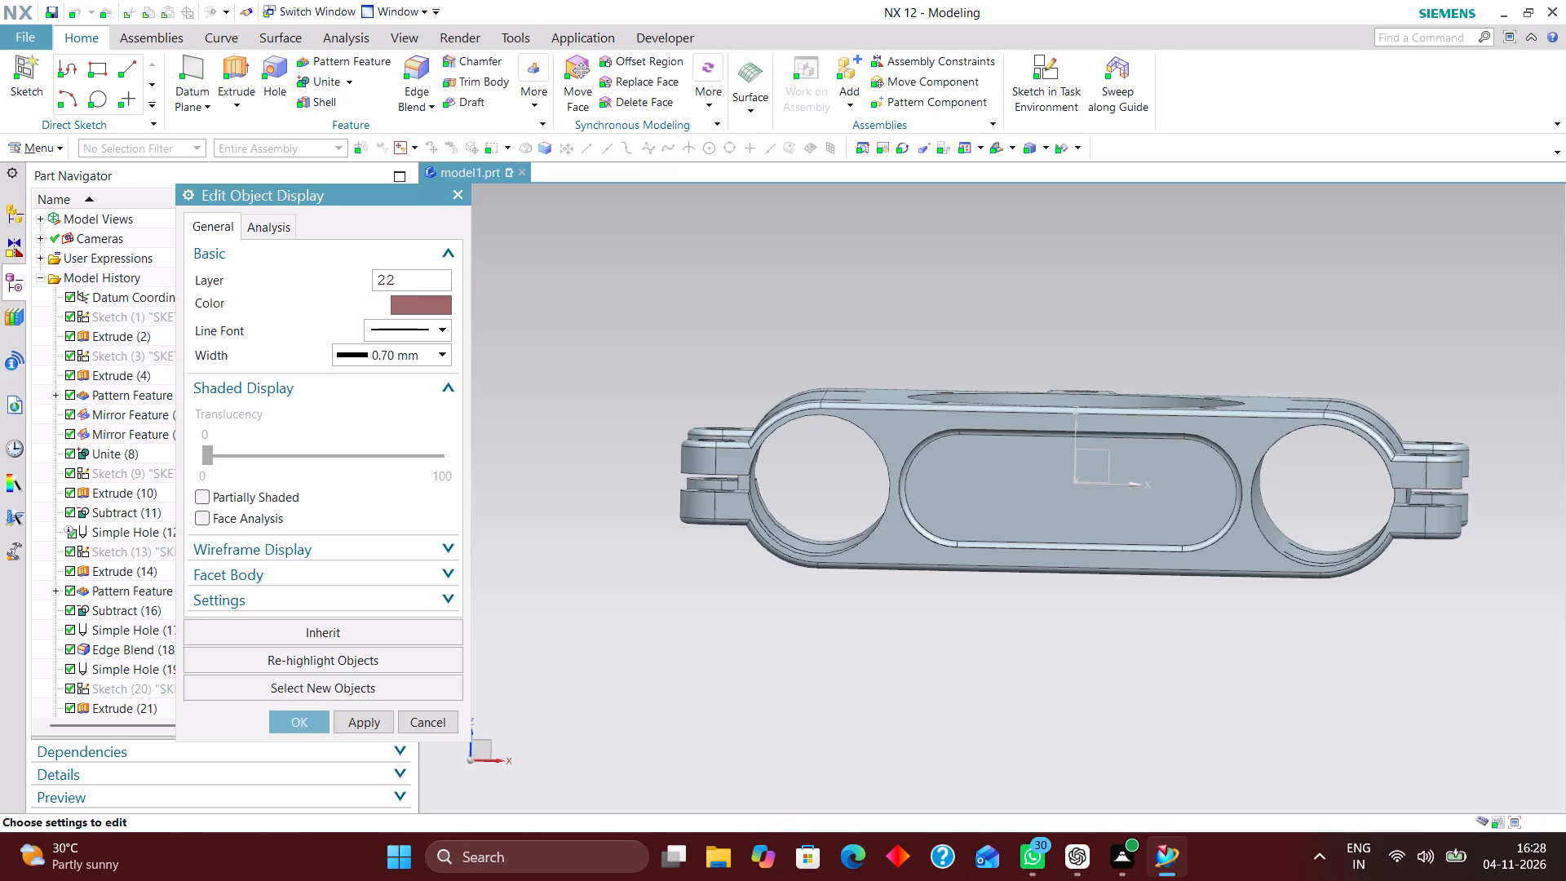
key(0)
key(Return)
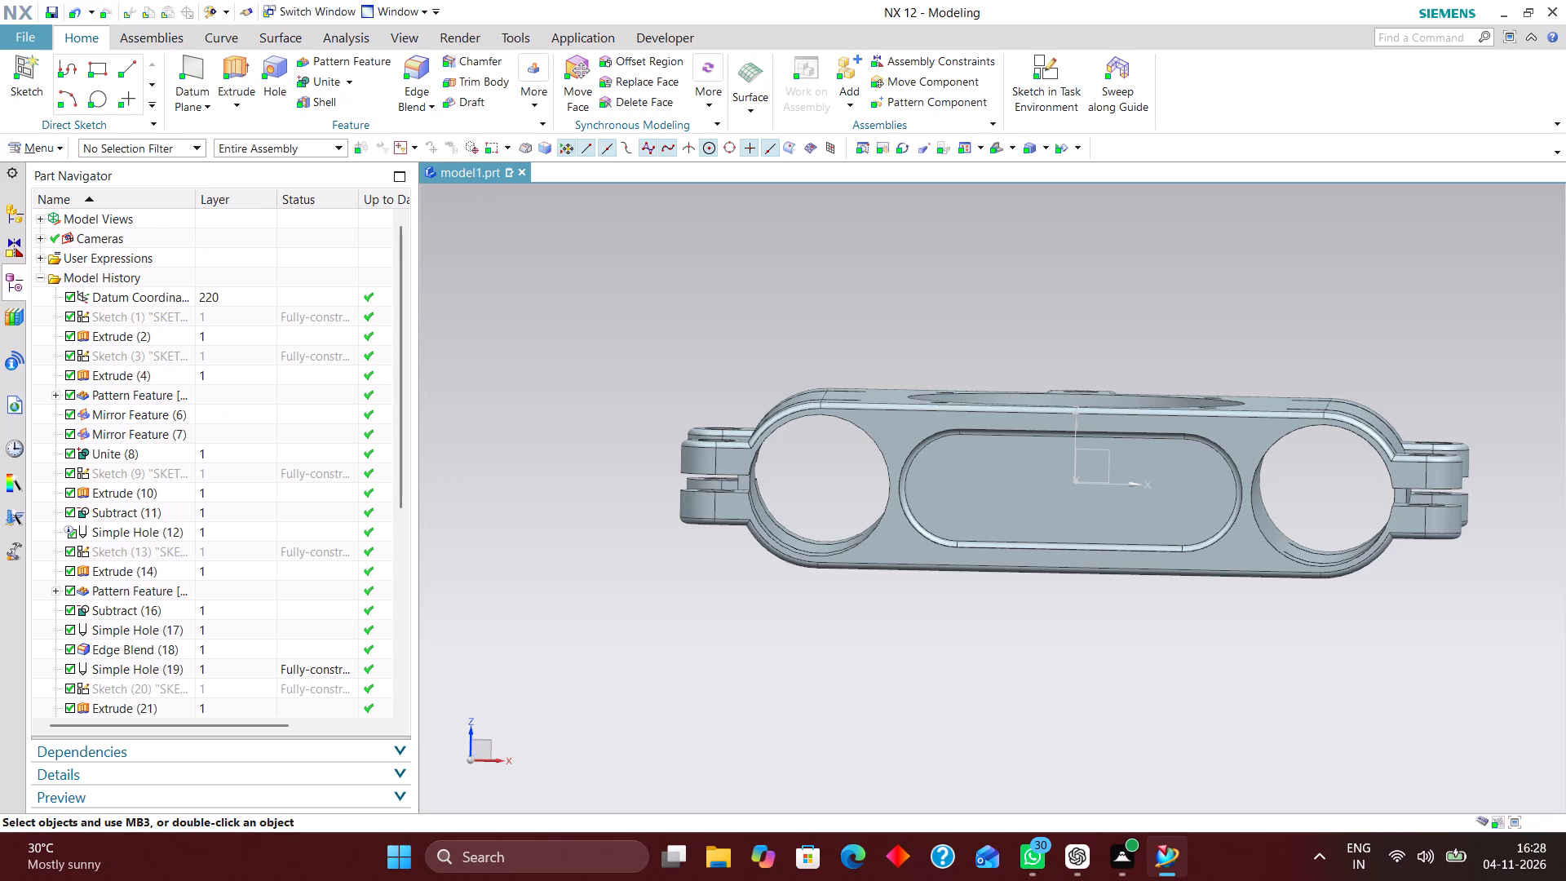
Move Sketch (1), the bracket's outer profile, to layer 11.
click(219, 317)
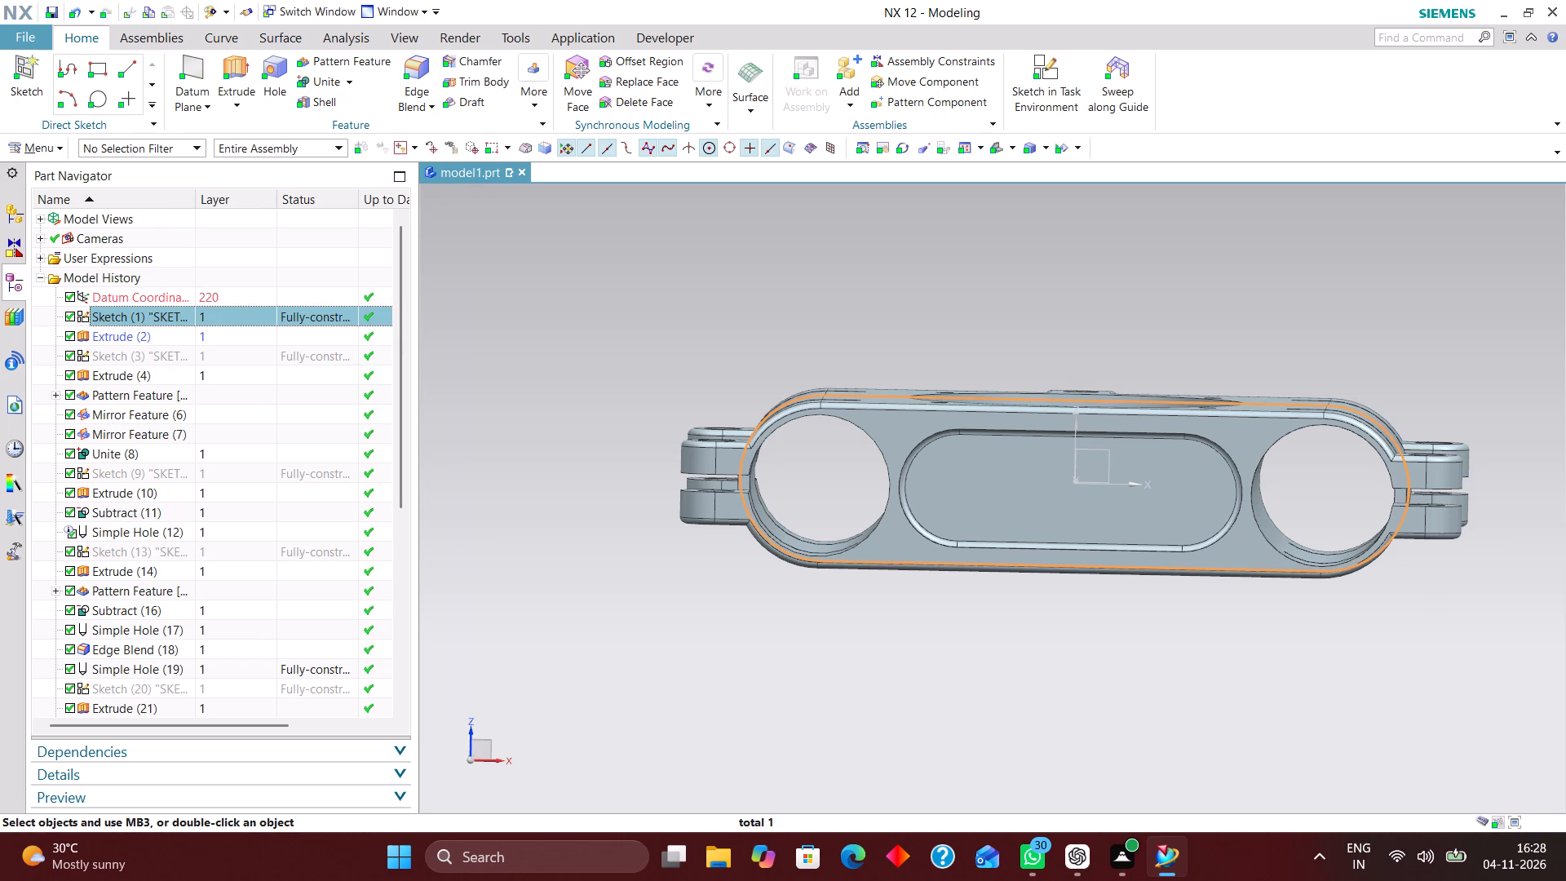
key(ctrl+j)
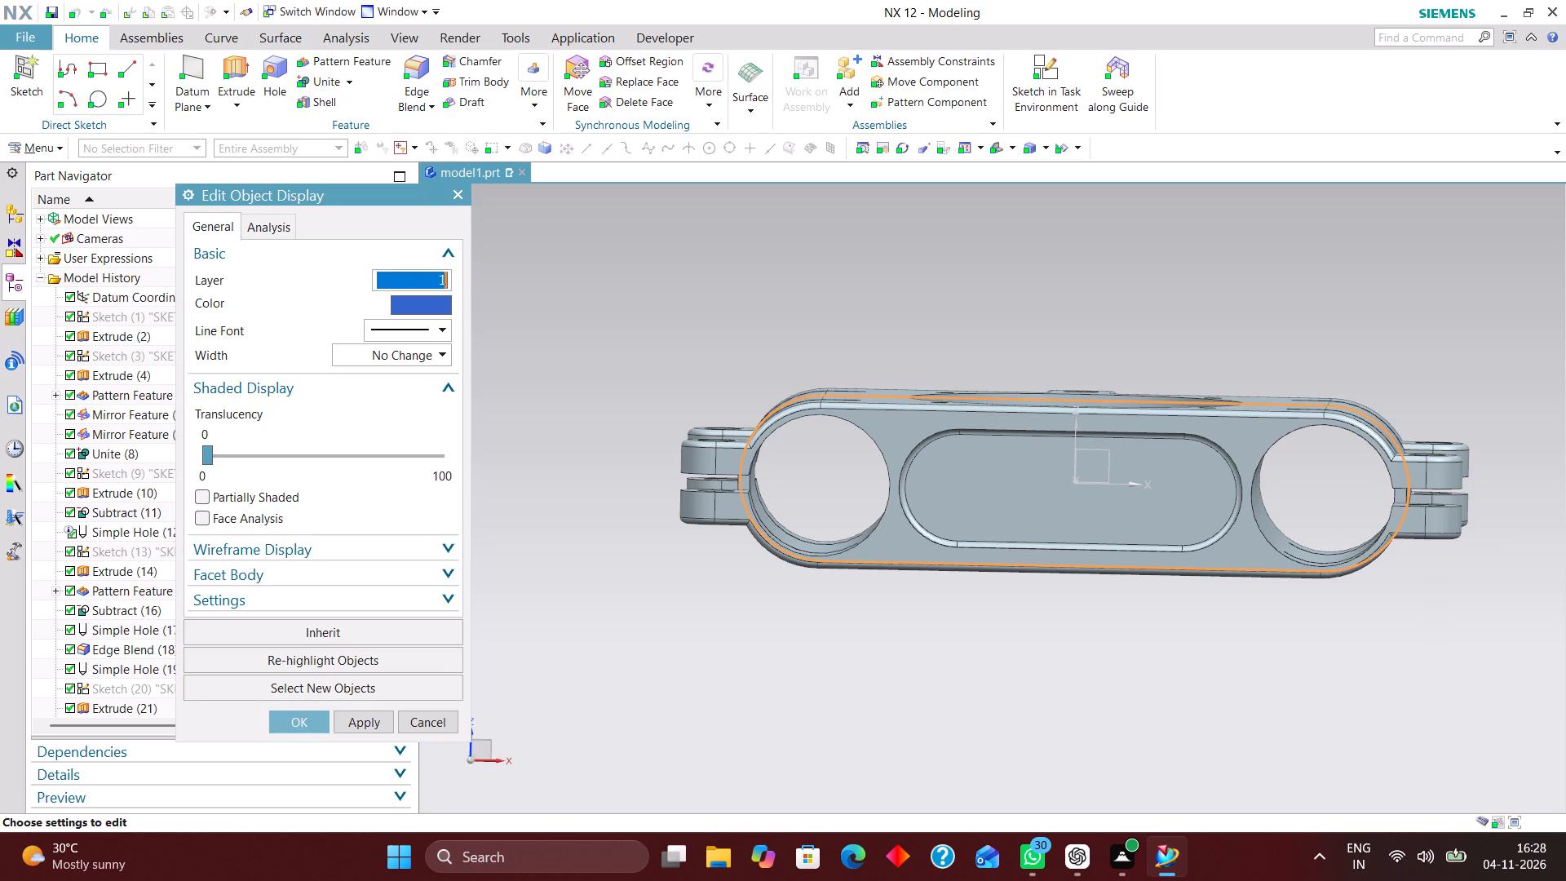
text(11)
key(Return)
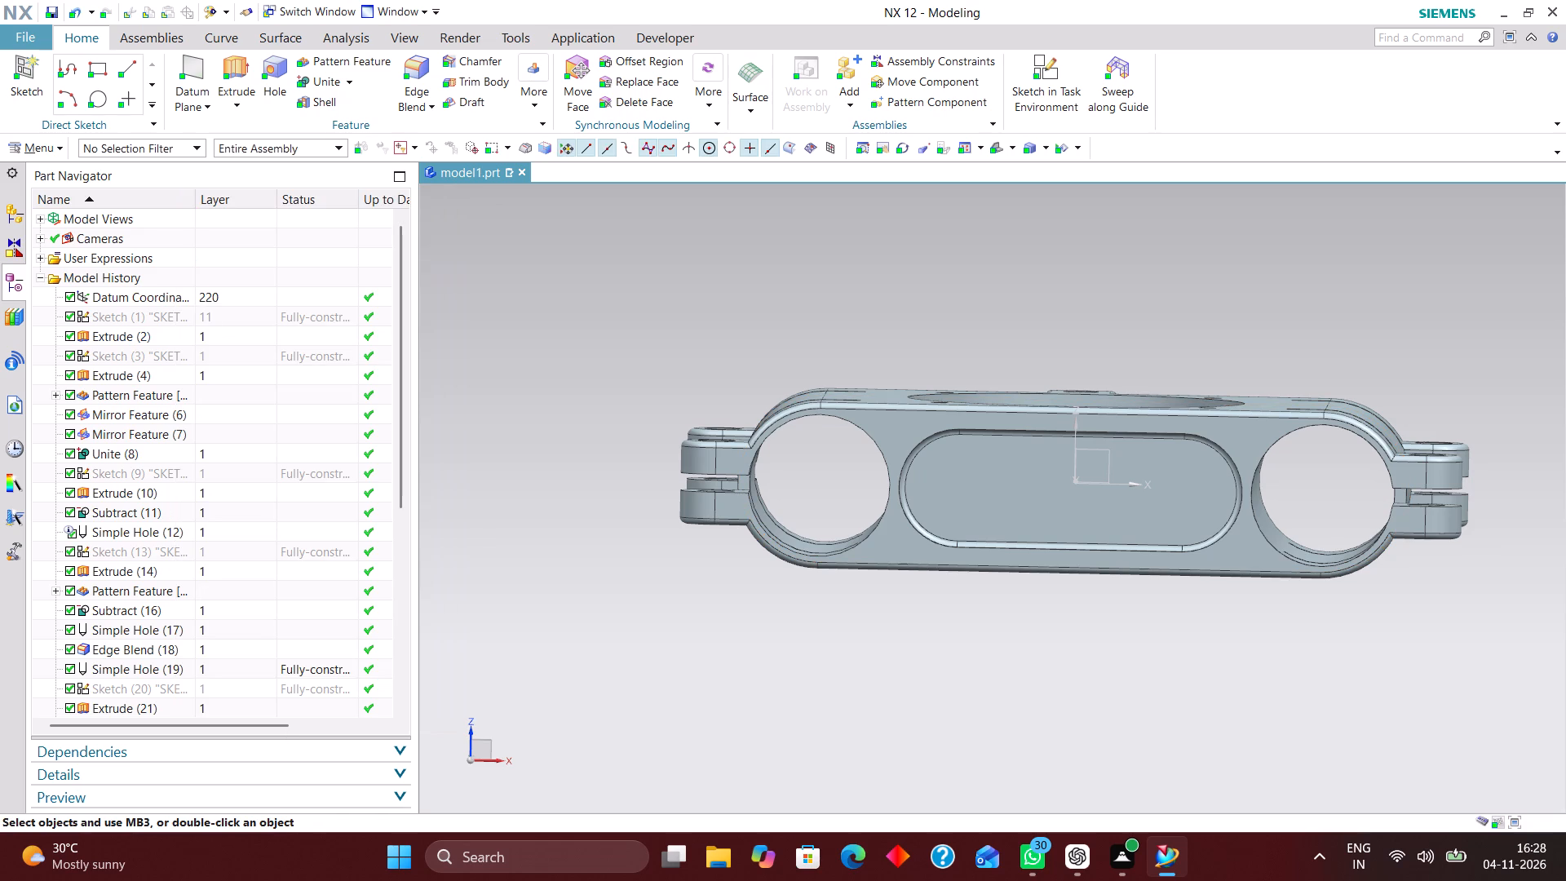
Move the solid bracket body to layer 2 by way of Extrude (2).
click(228, 336)
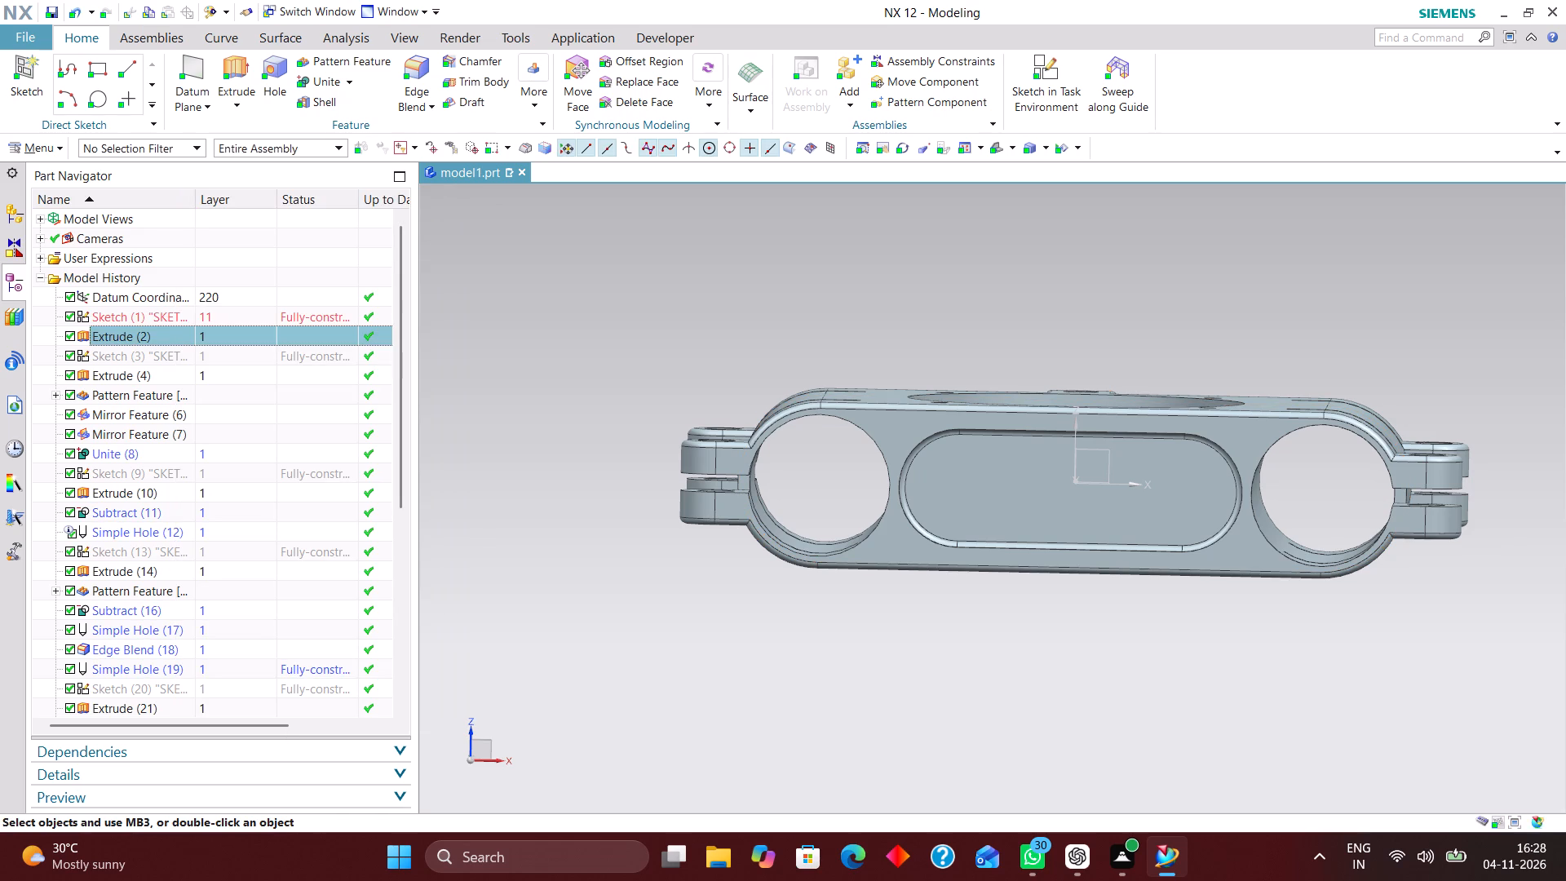
key(ctrl+j)
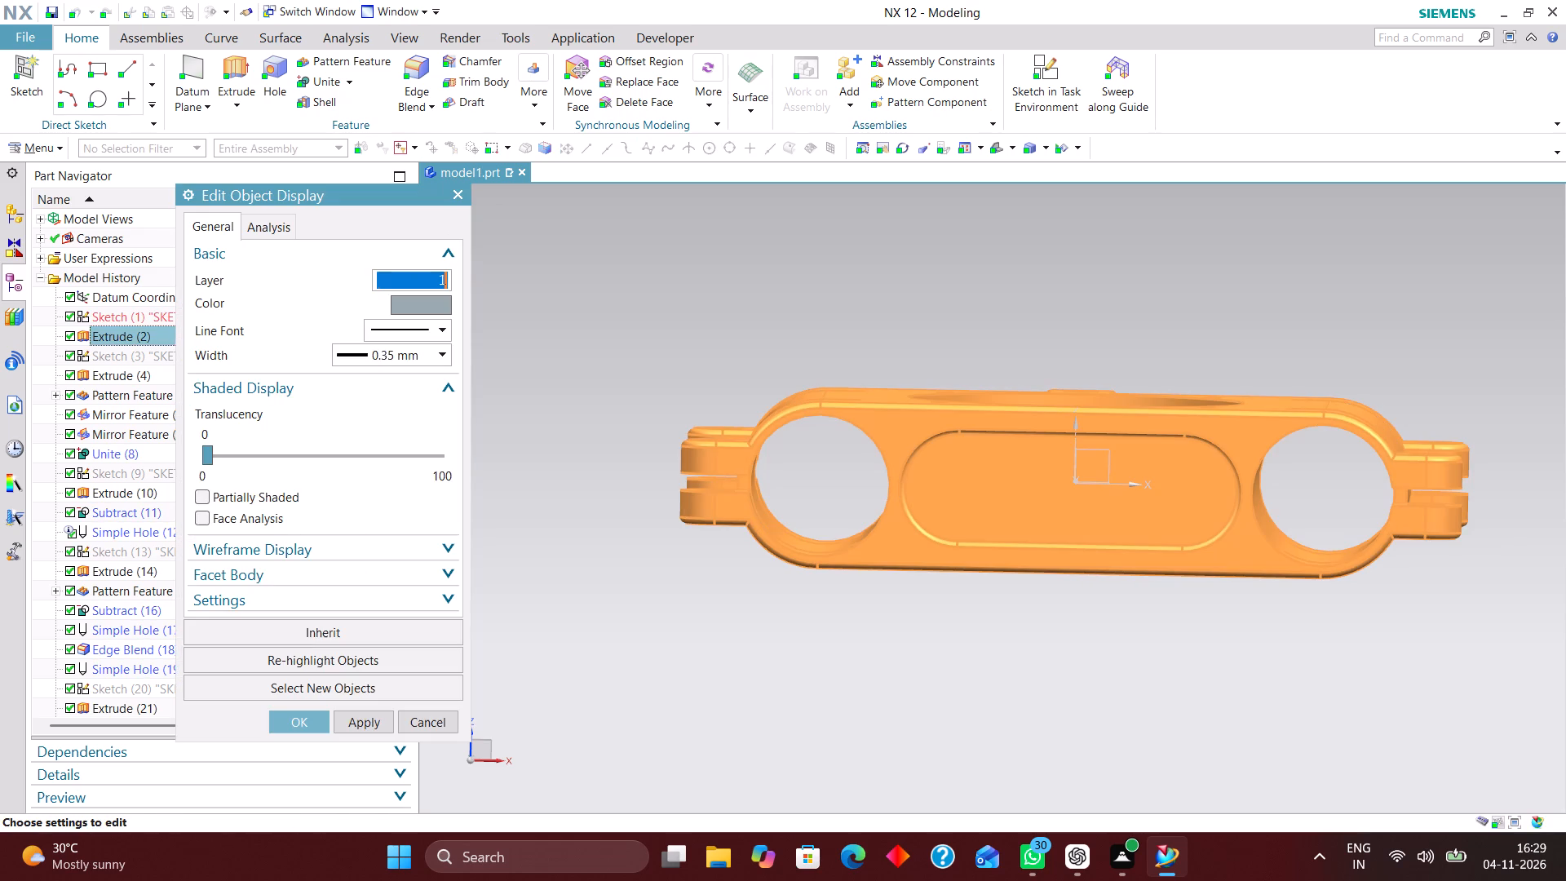
key(2)
key(Return)
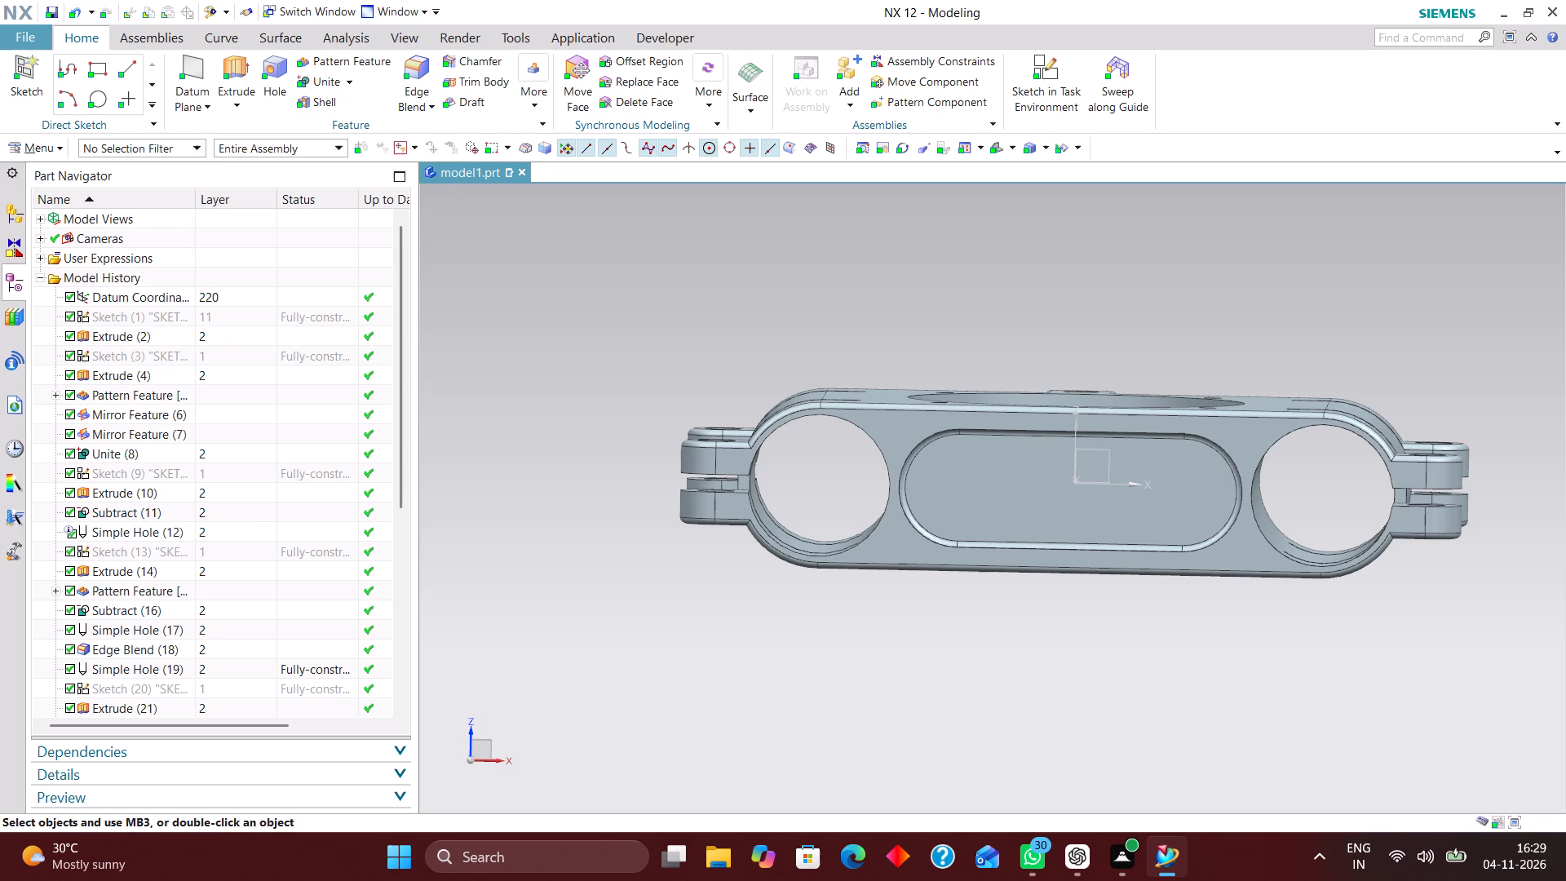
Move Sketch (3), the clamp lug profile used by Extrude (4), to layer 12.
click(226, 351)
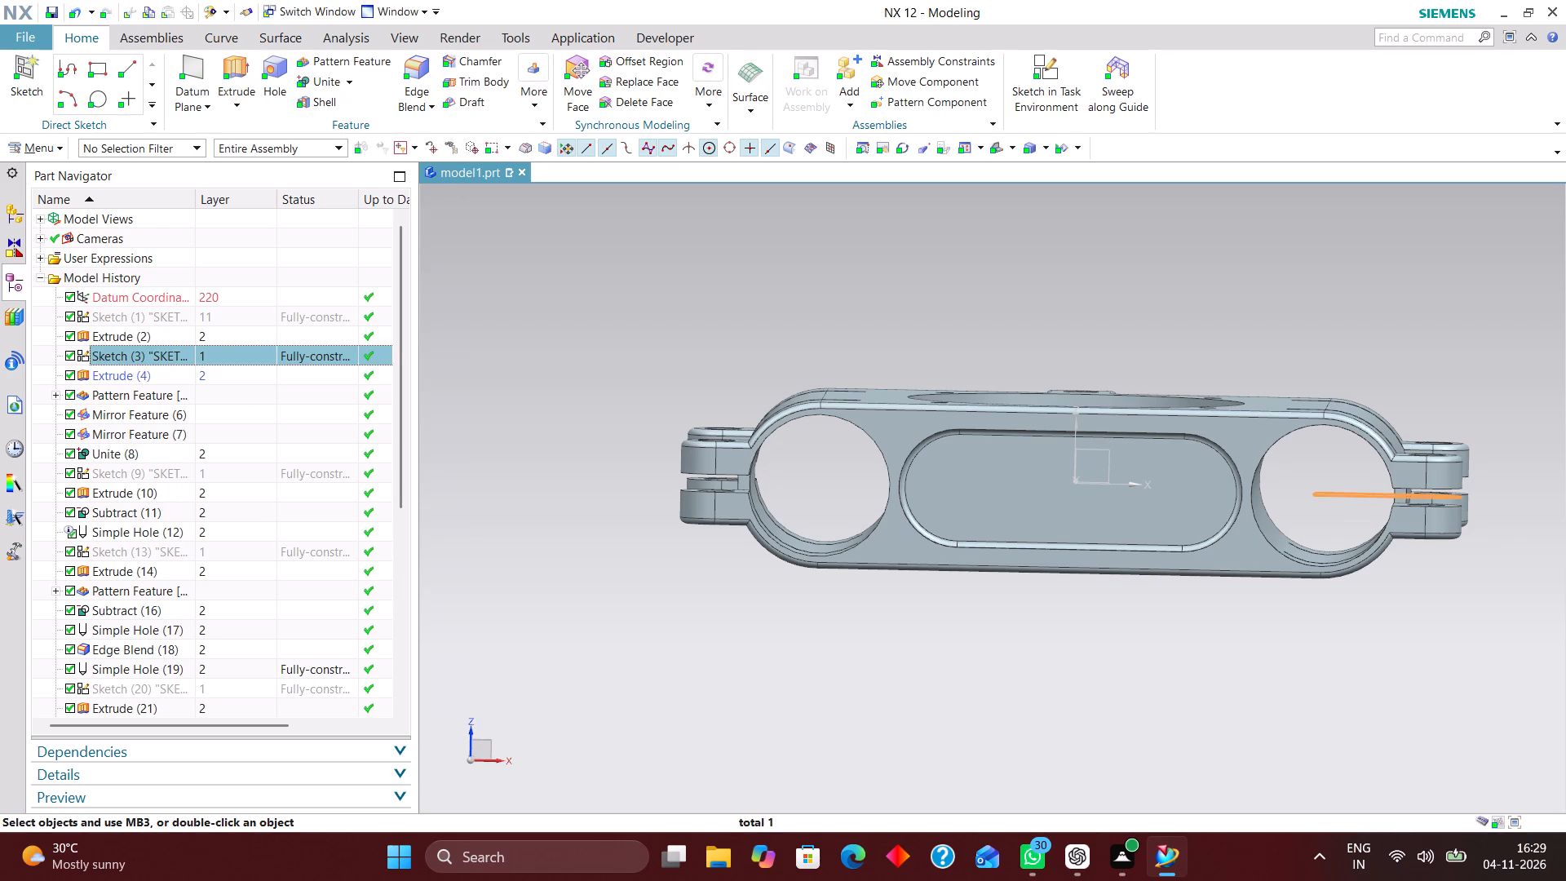
key(ctrl+j)
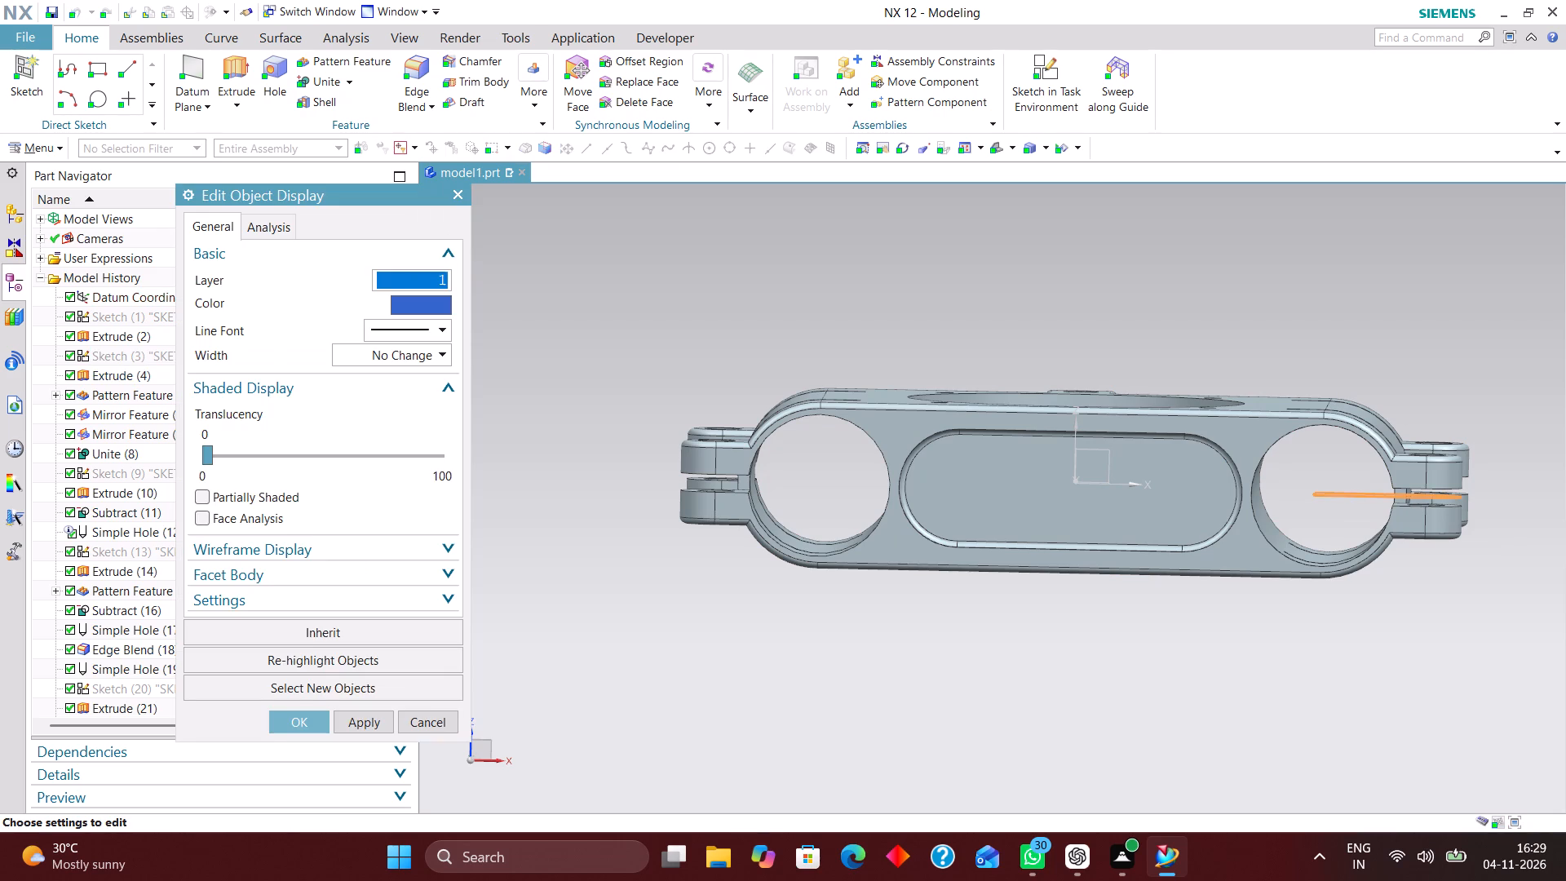
text(12)
key(Return)
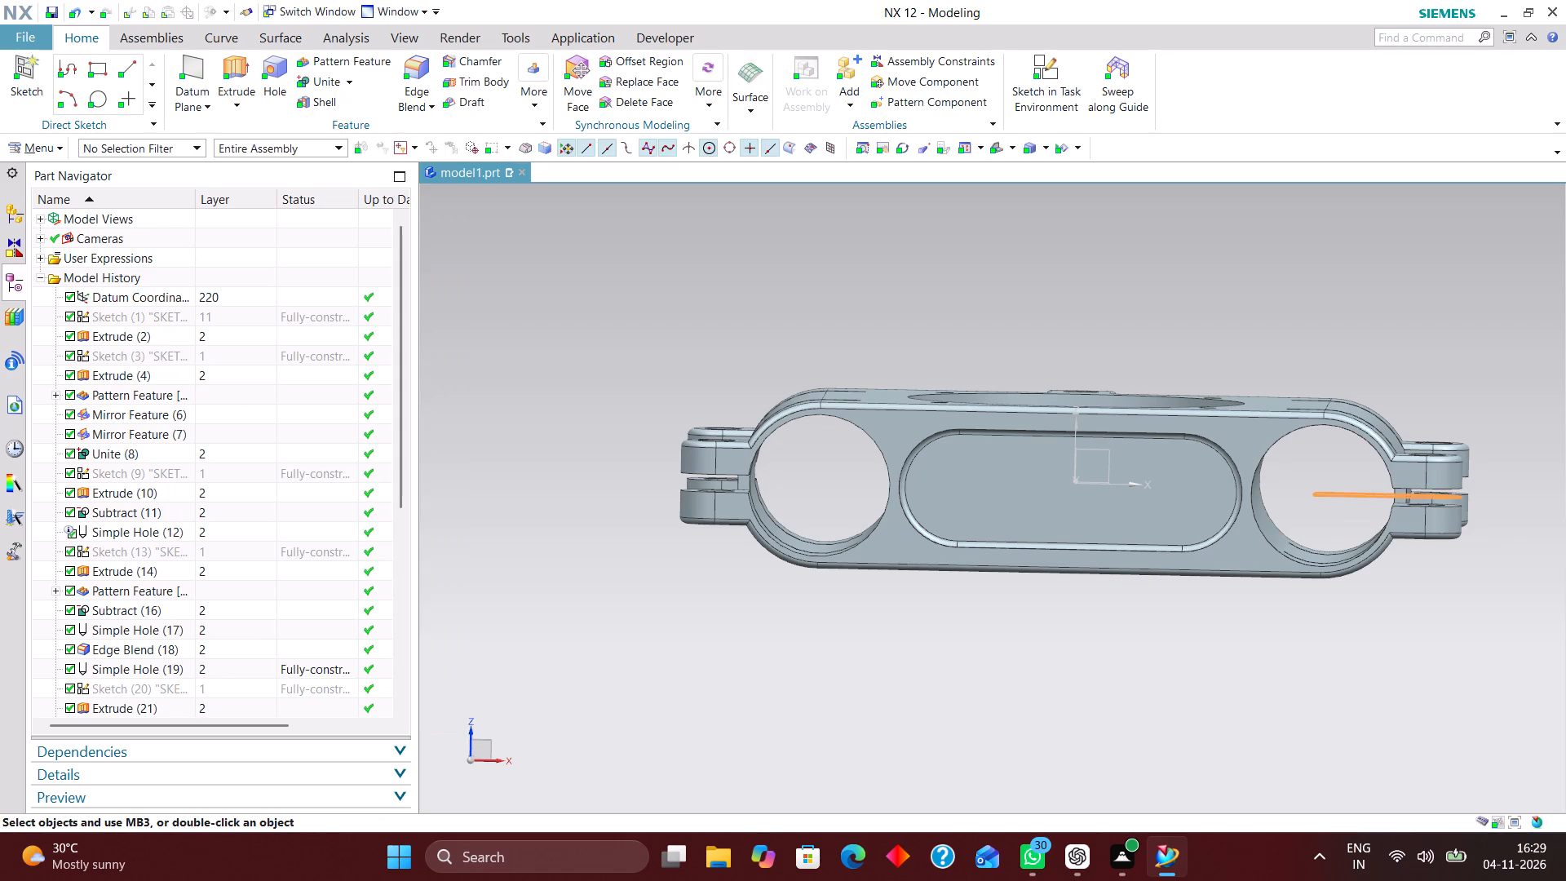
Move Sketch (9), the rounded side pocket profile, to layer 13.
click(228, 472)
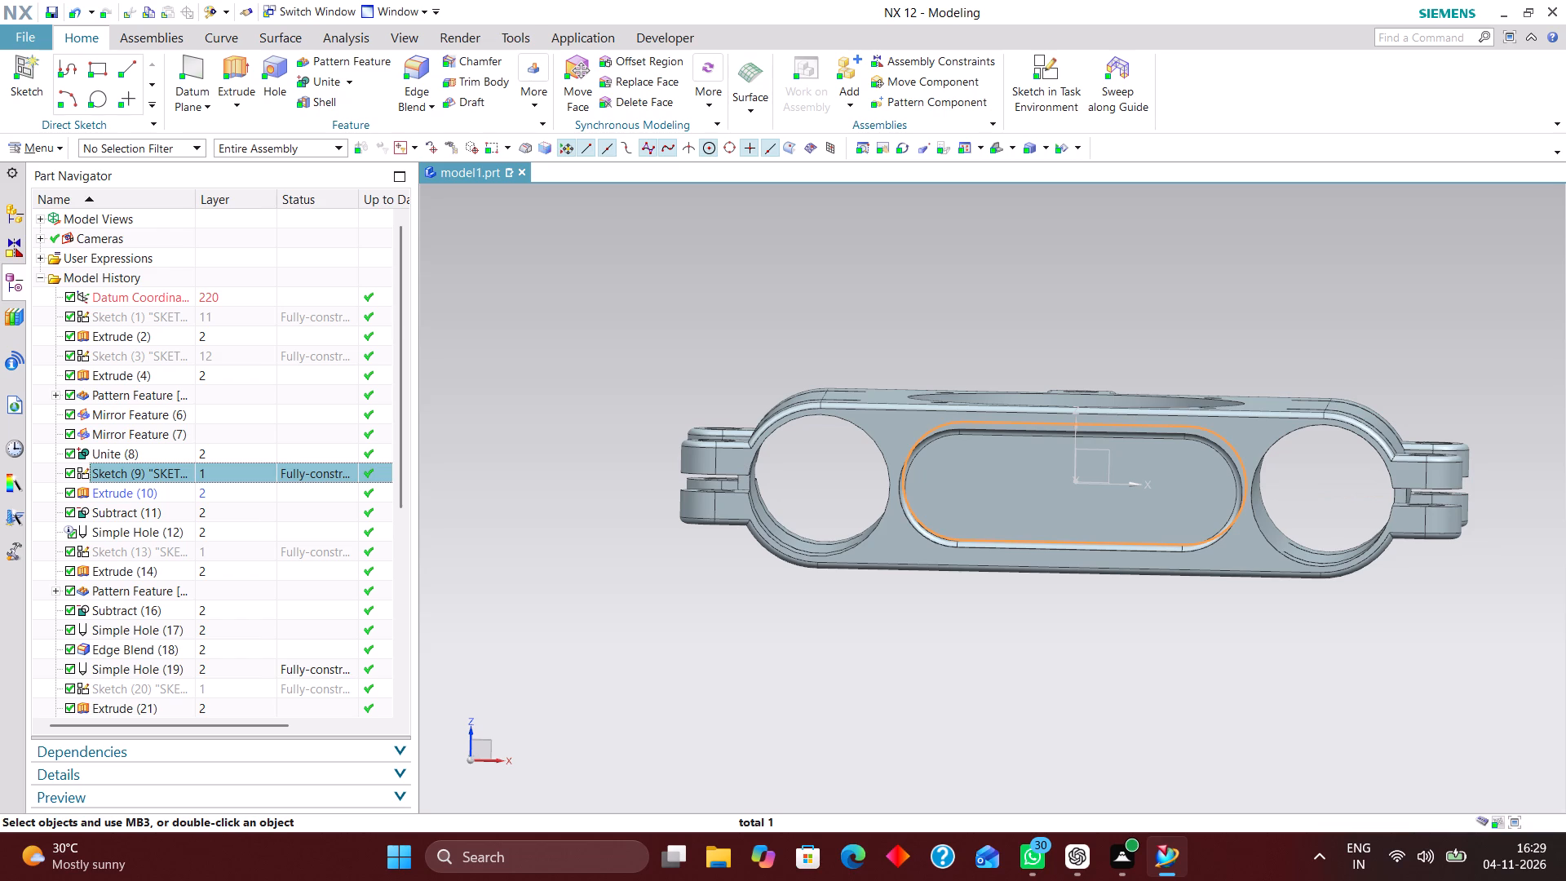
key(ctrl+j)
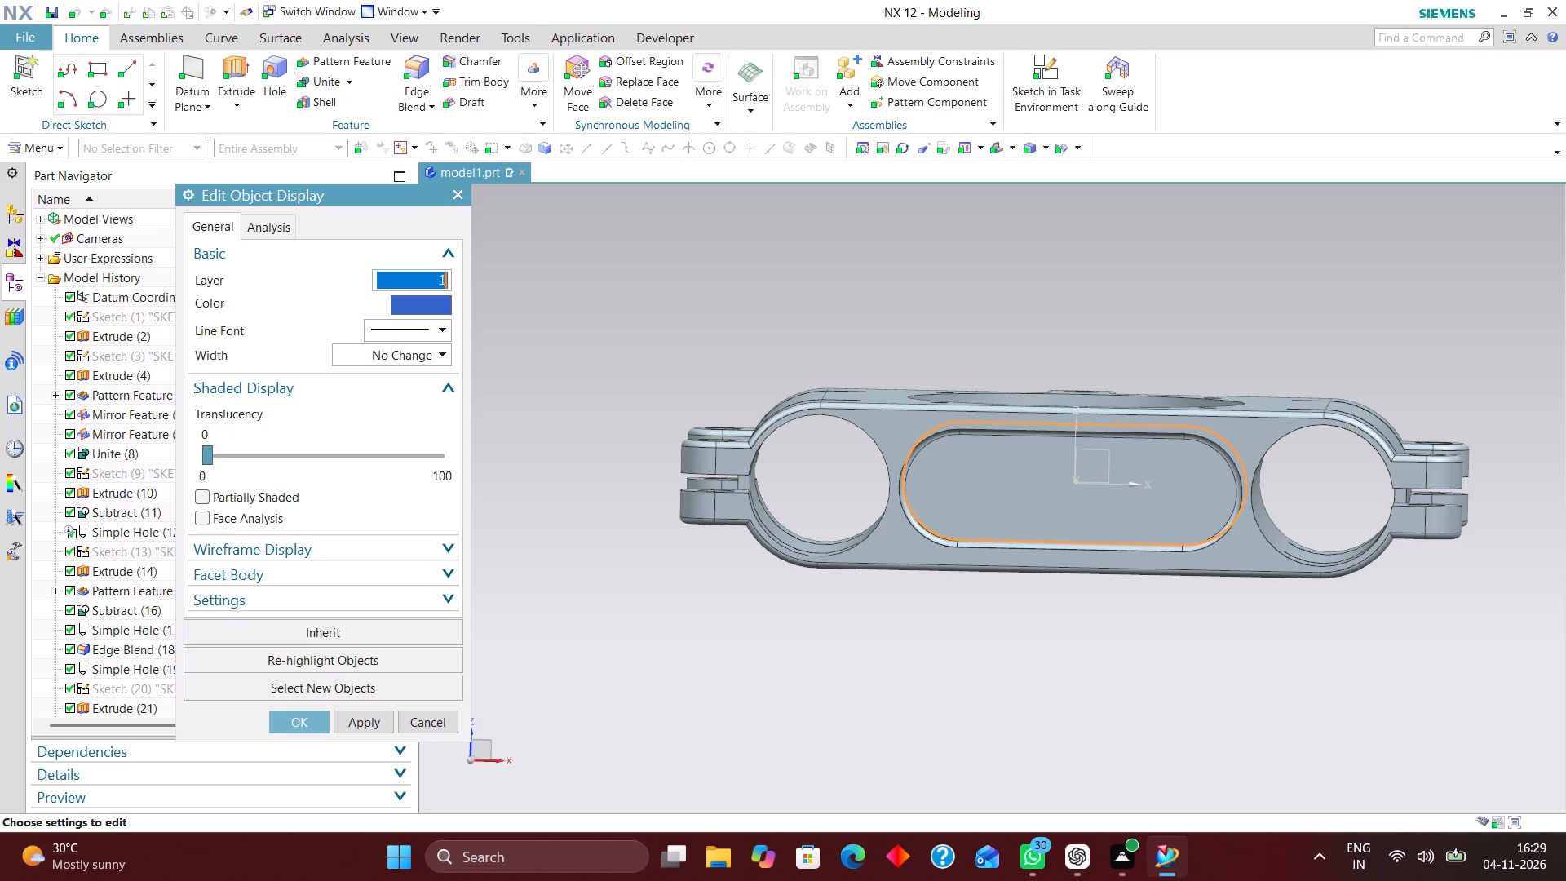
text(13)
key(Return)
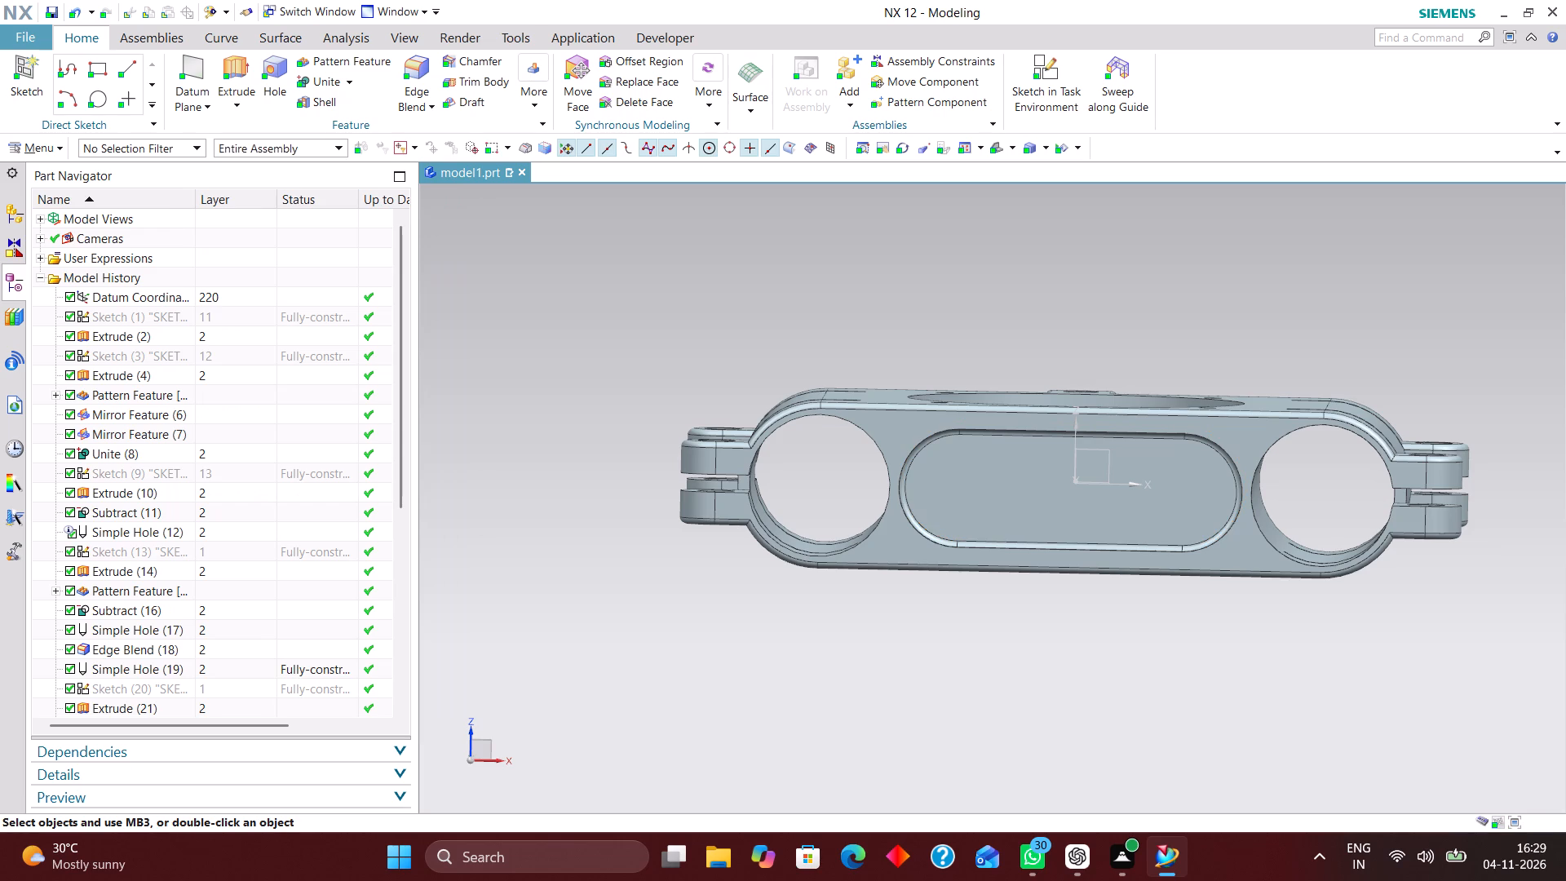
Move Sketch (13), the profile used by Extrude (14), to layer 14.
scroll(231, 472, down, 2)
click(223, 431)
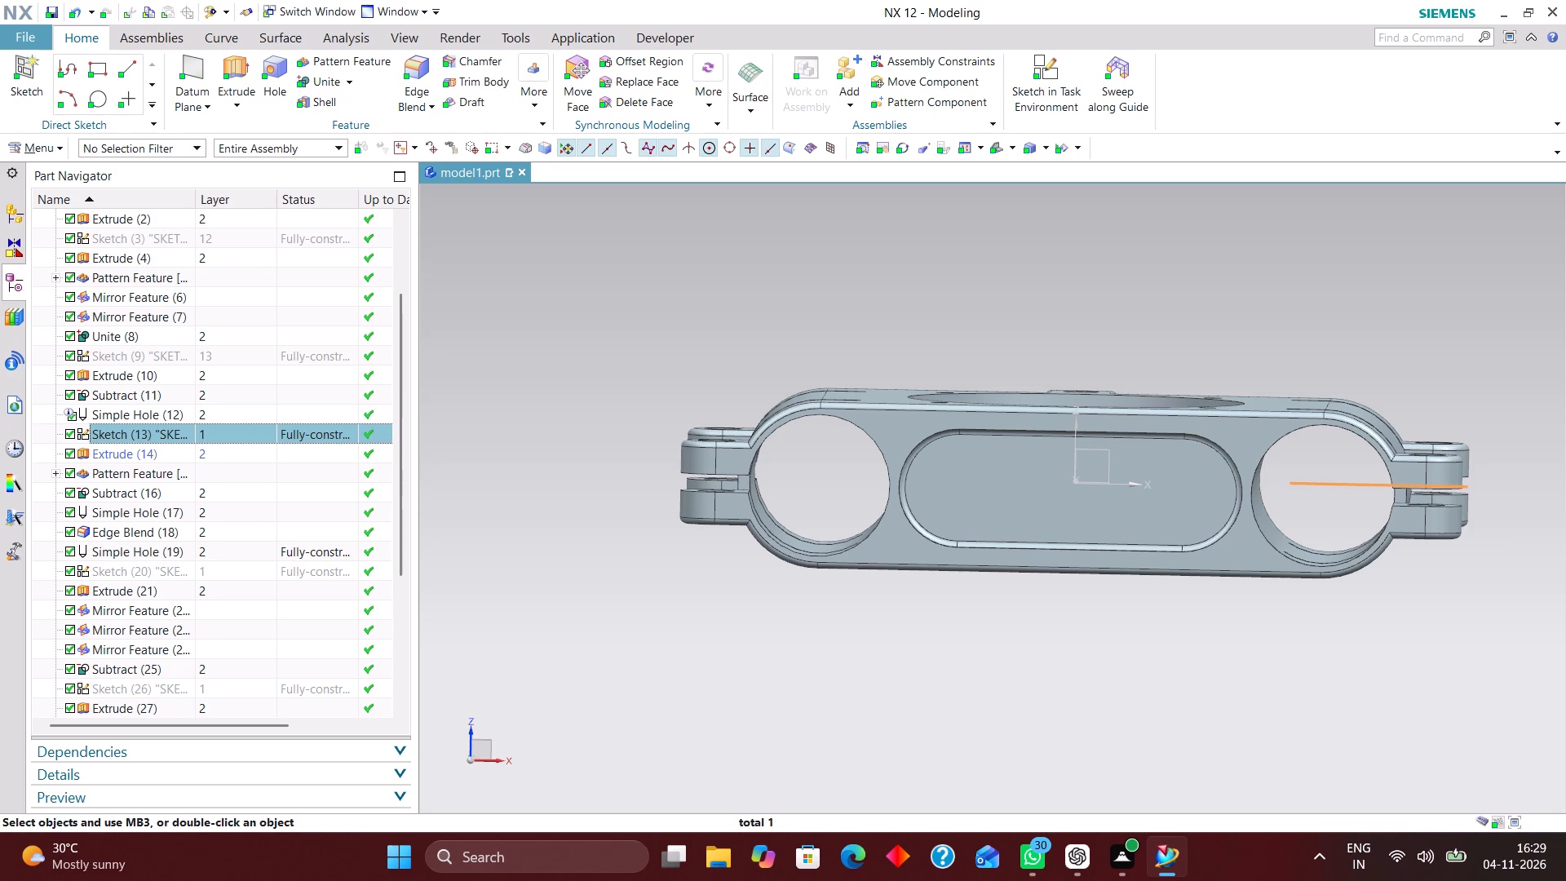
key(ctrl+j)
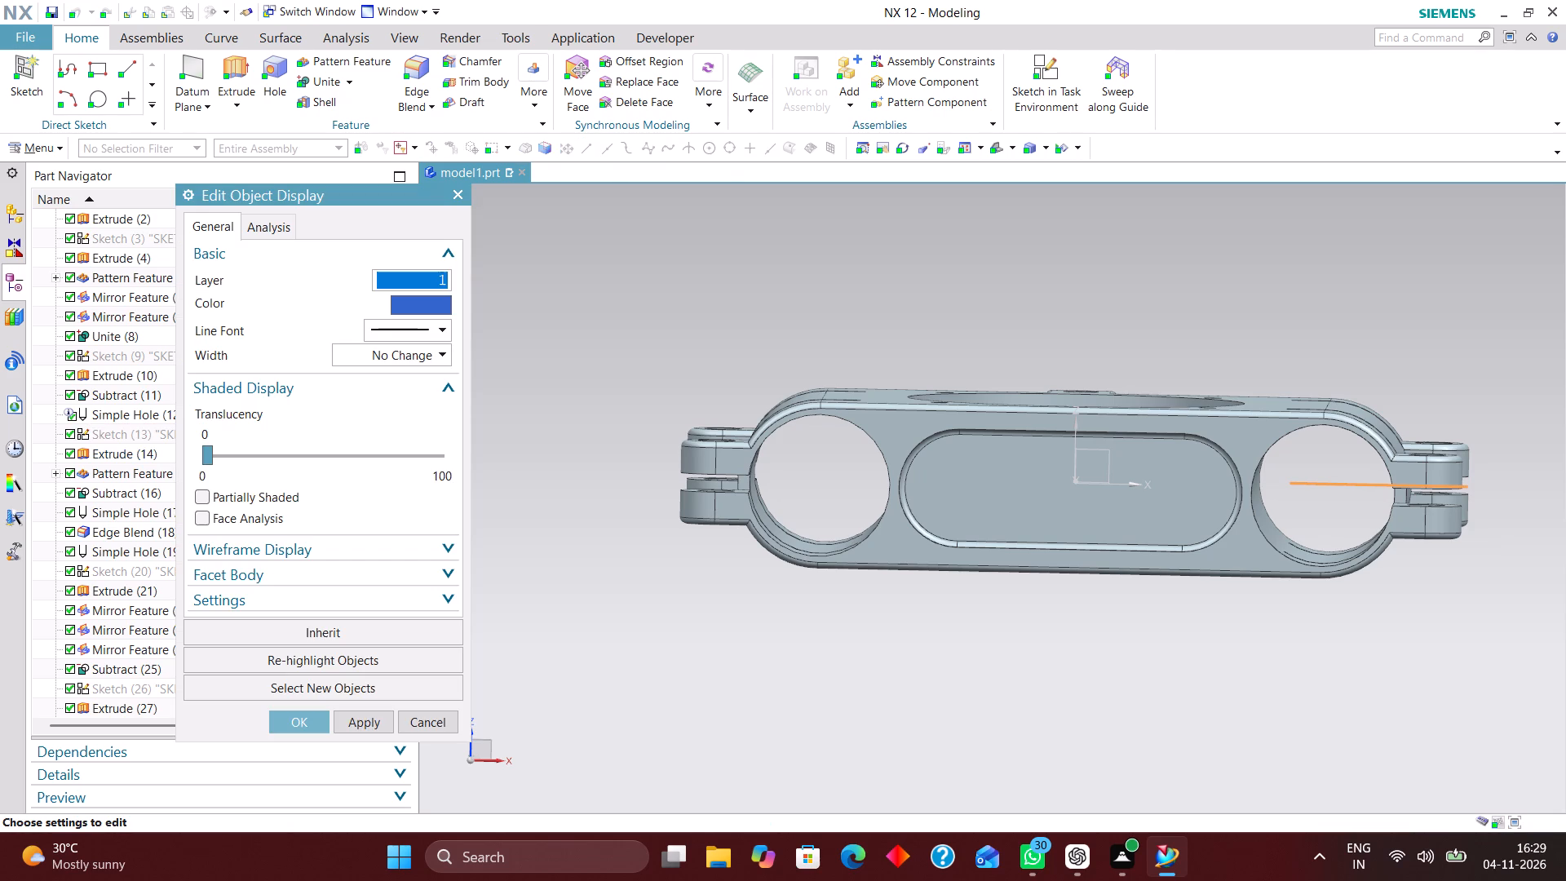
key(1)
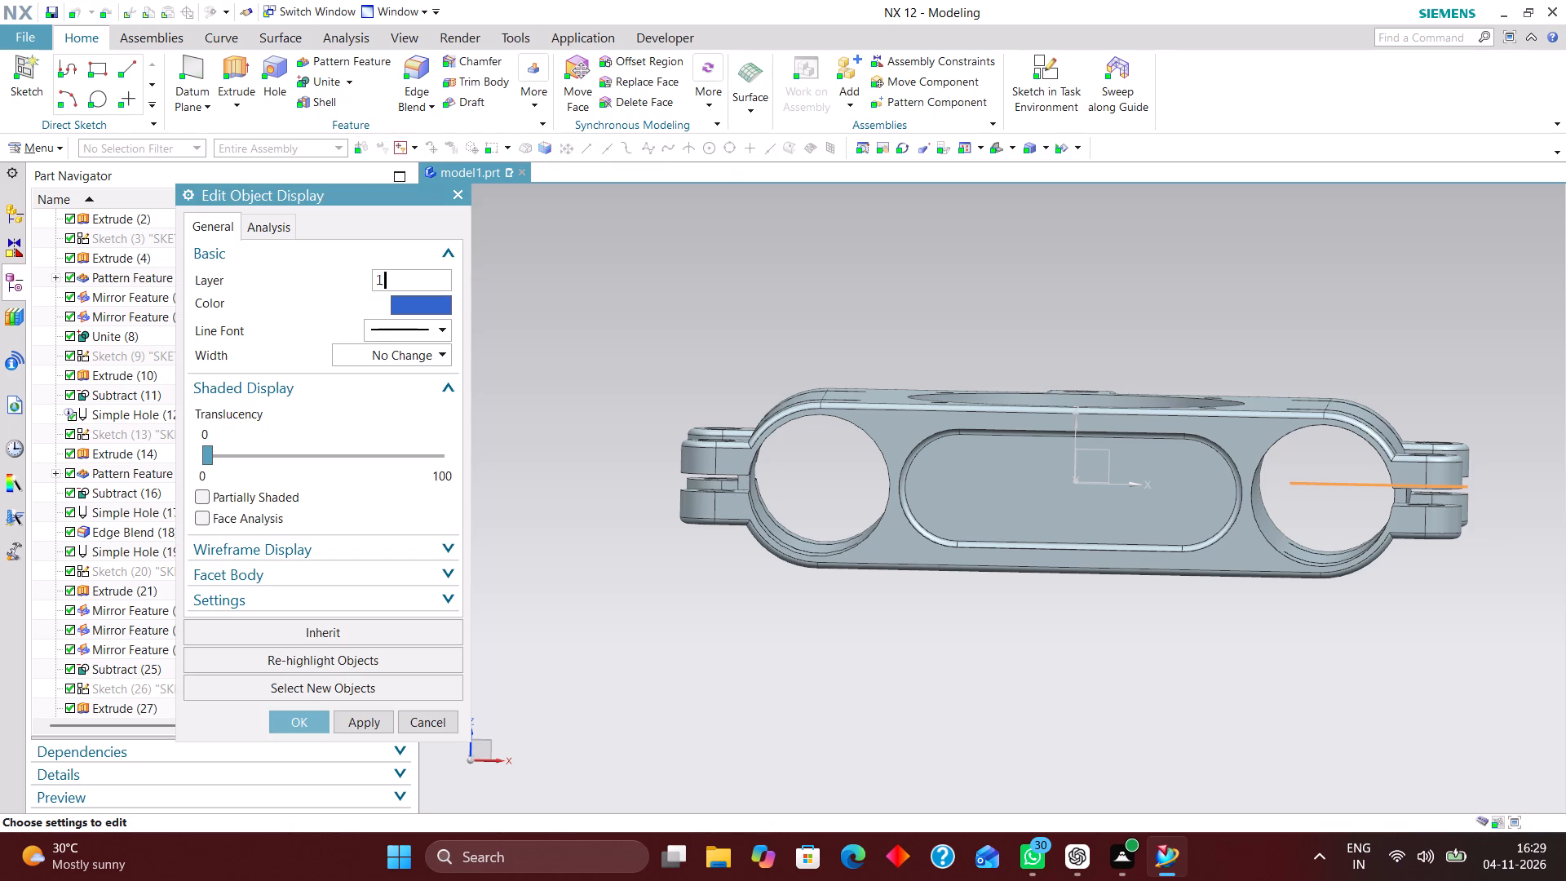
key(4)
key(Return)
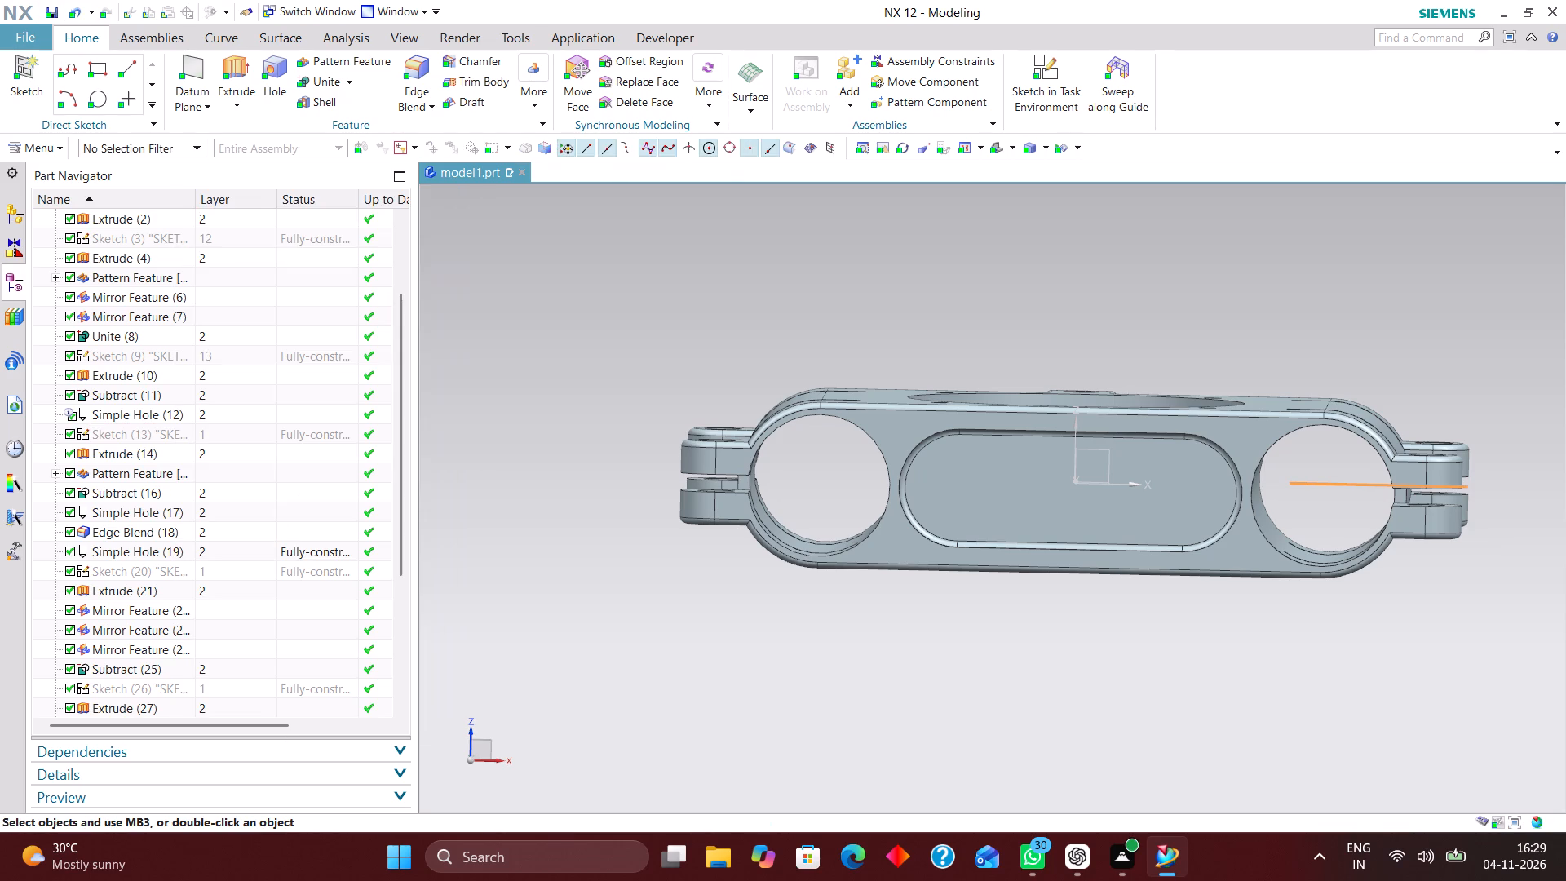
Move Sketch (20), the thin rectangular slit profile at the clamp lugs, to layer 15.
click(240, 576)
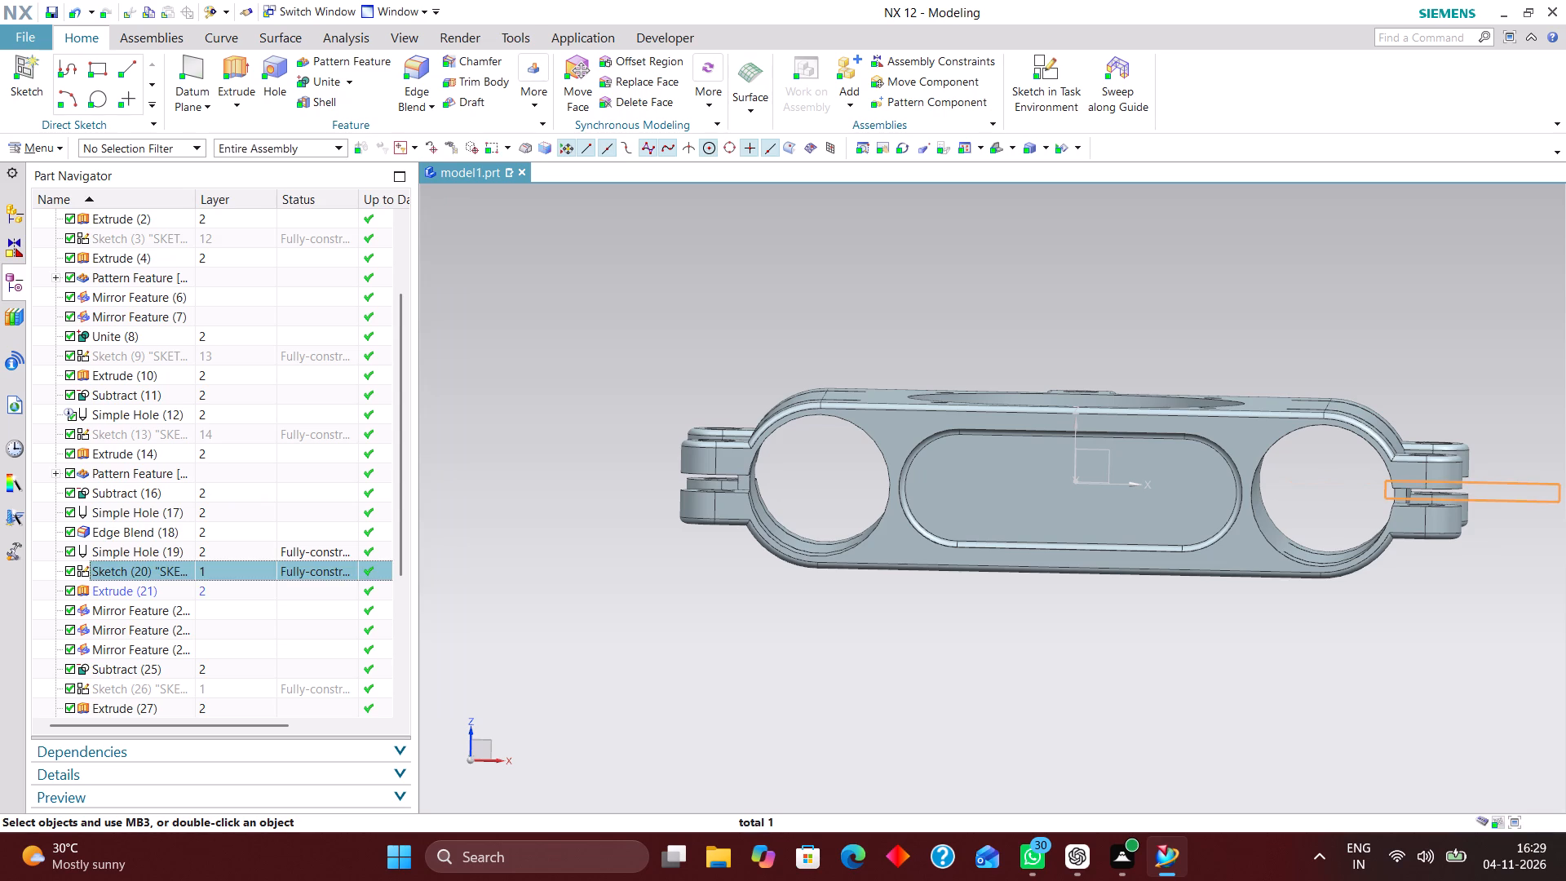
key(ctrl+j)
text(15)
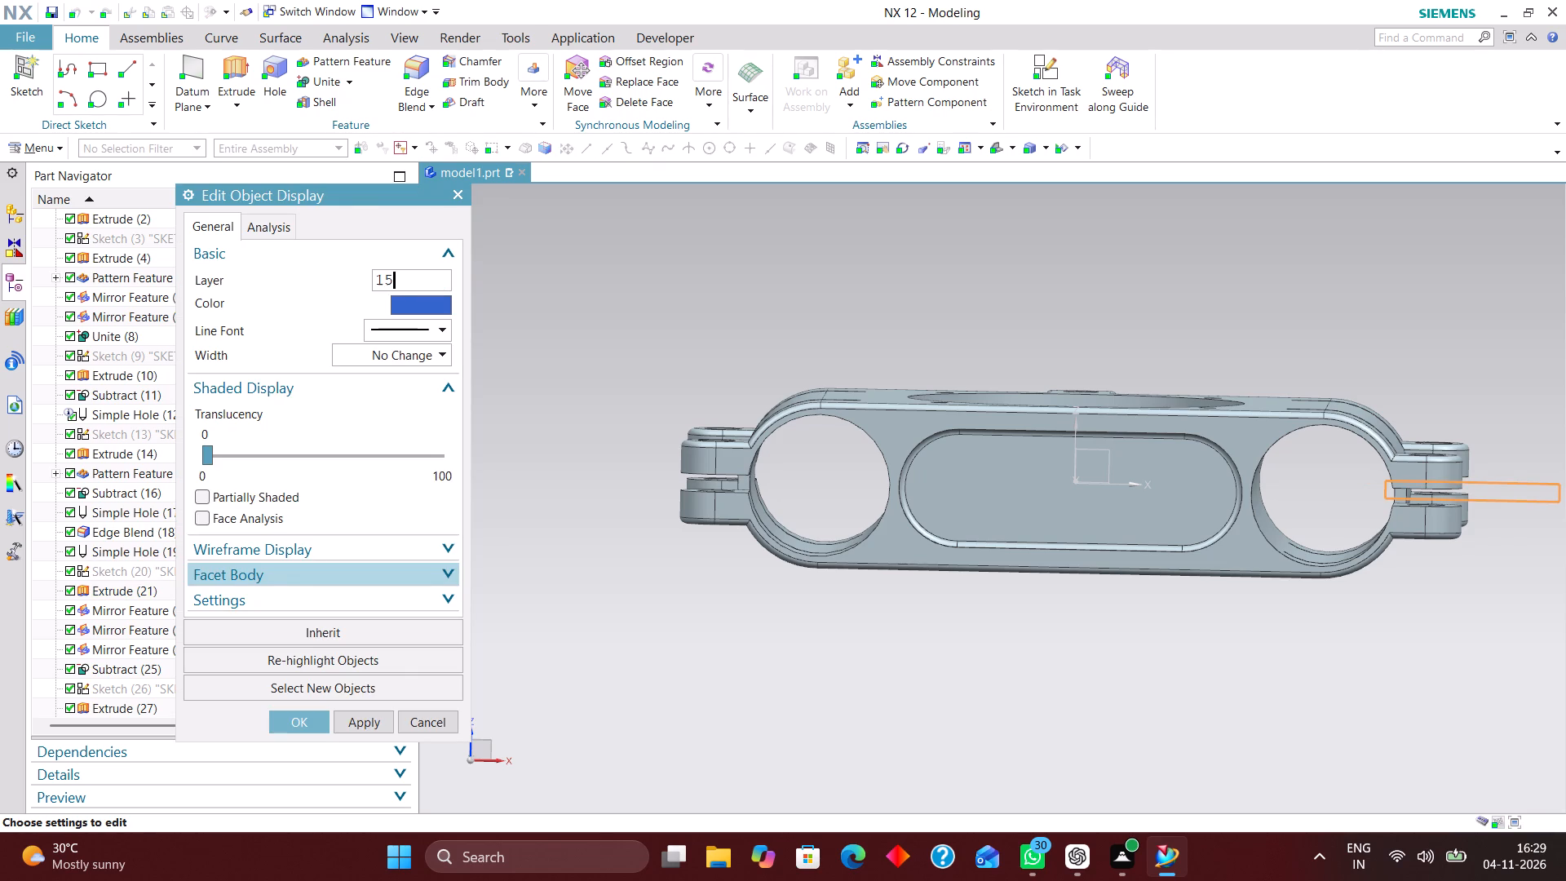
key(Return)
Move Sketch (26), the projecting tab profile used by Extrude (27), to layer 16.
scroll(240, 573, down, 1)
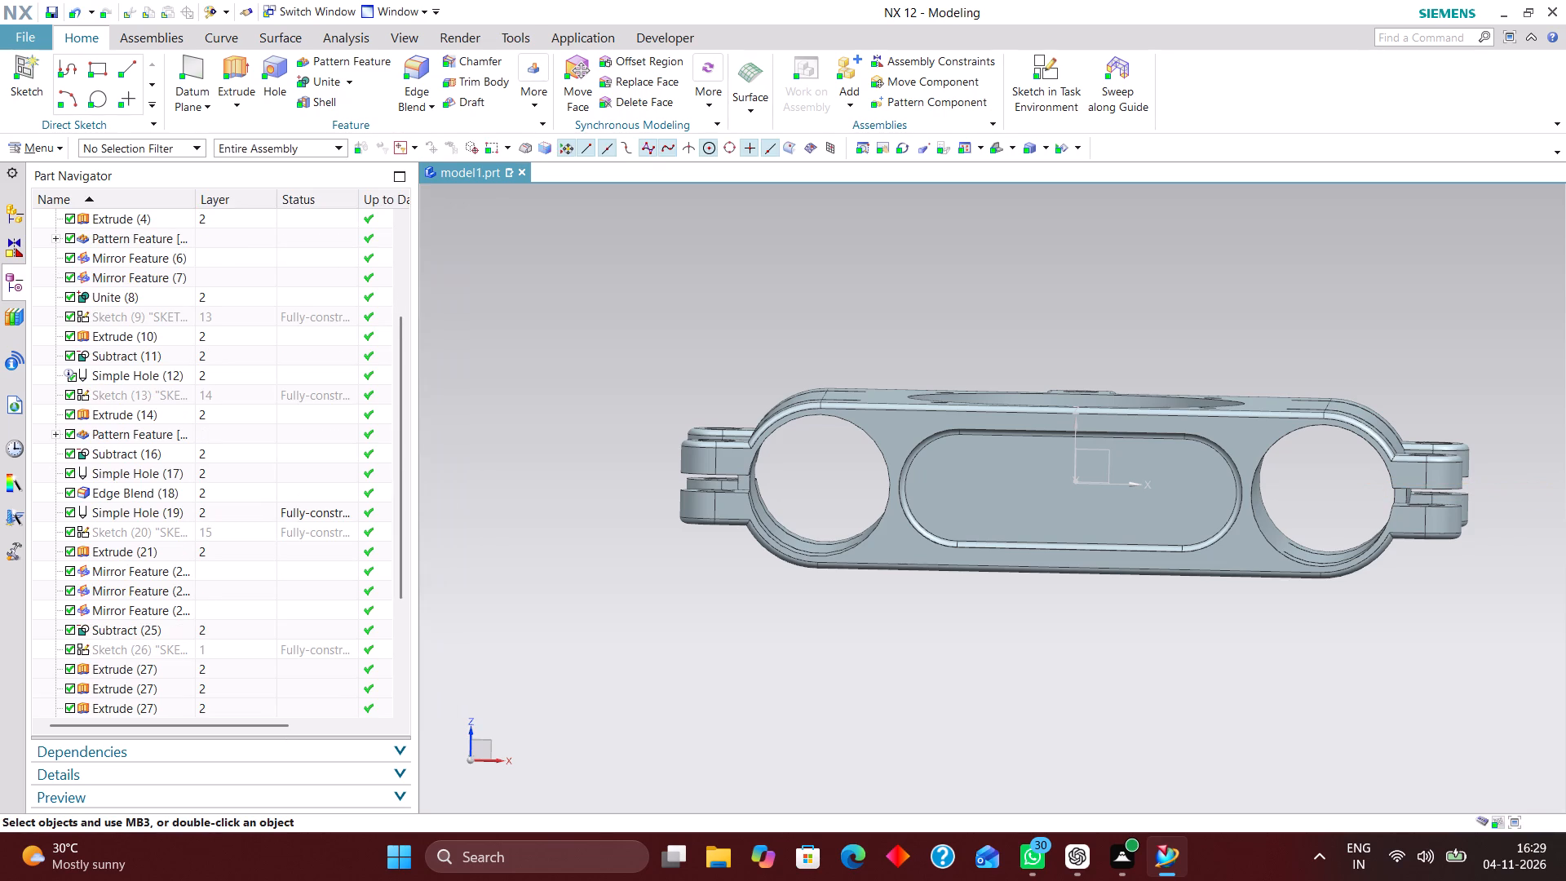
click(219, 629)
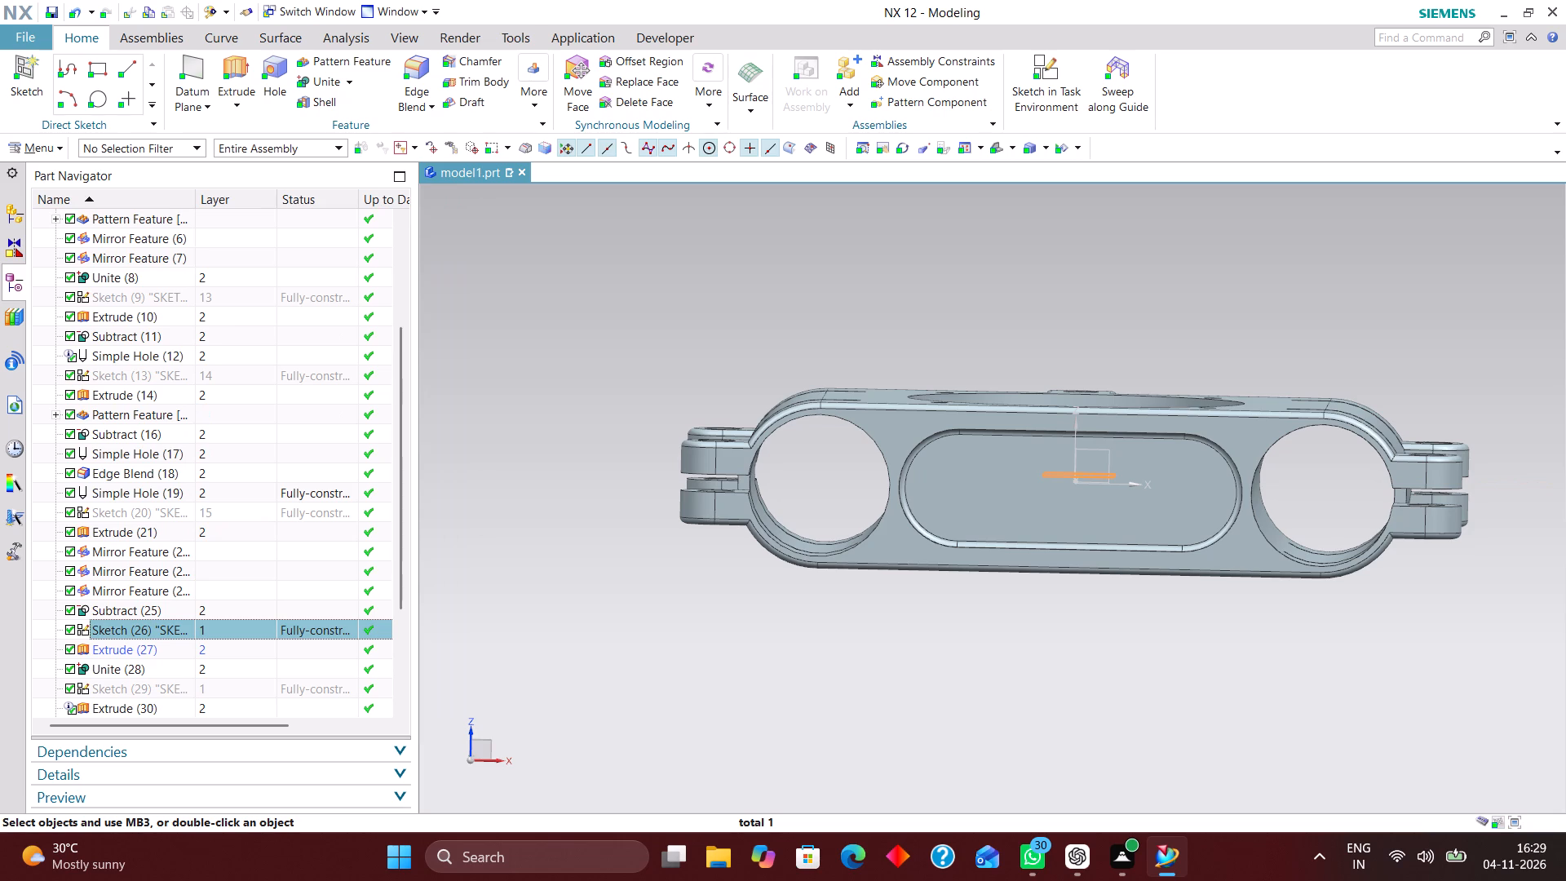
key(ctrl+j)
text(16)
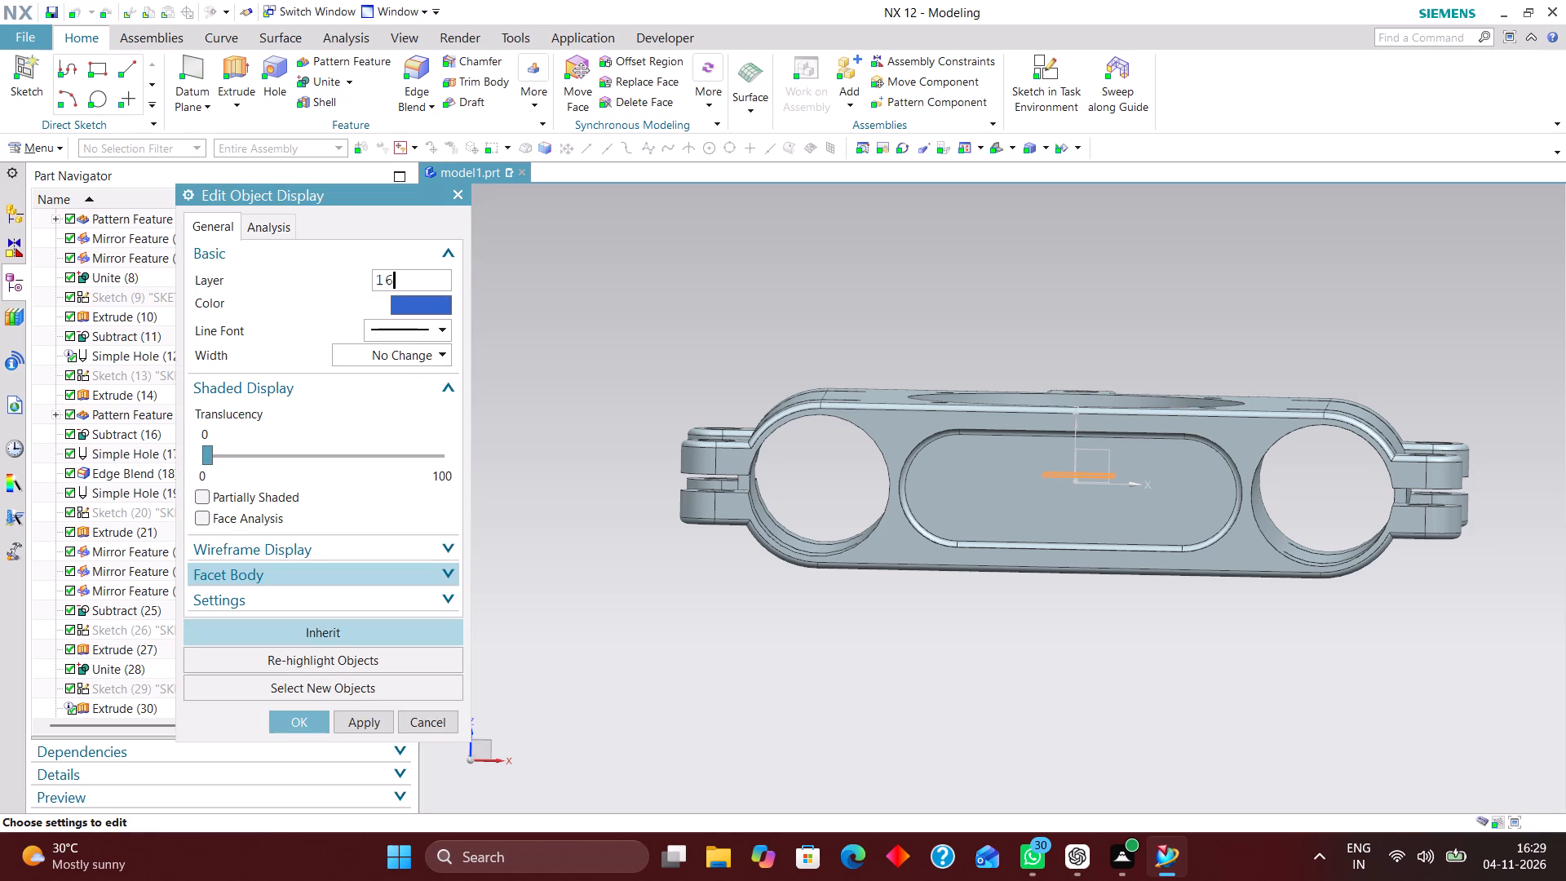
key(Return)
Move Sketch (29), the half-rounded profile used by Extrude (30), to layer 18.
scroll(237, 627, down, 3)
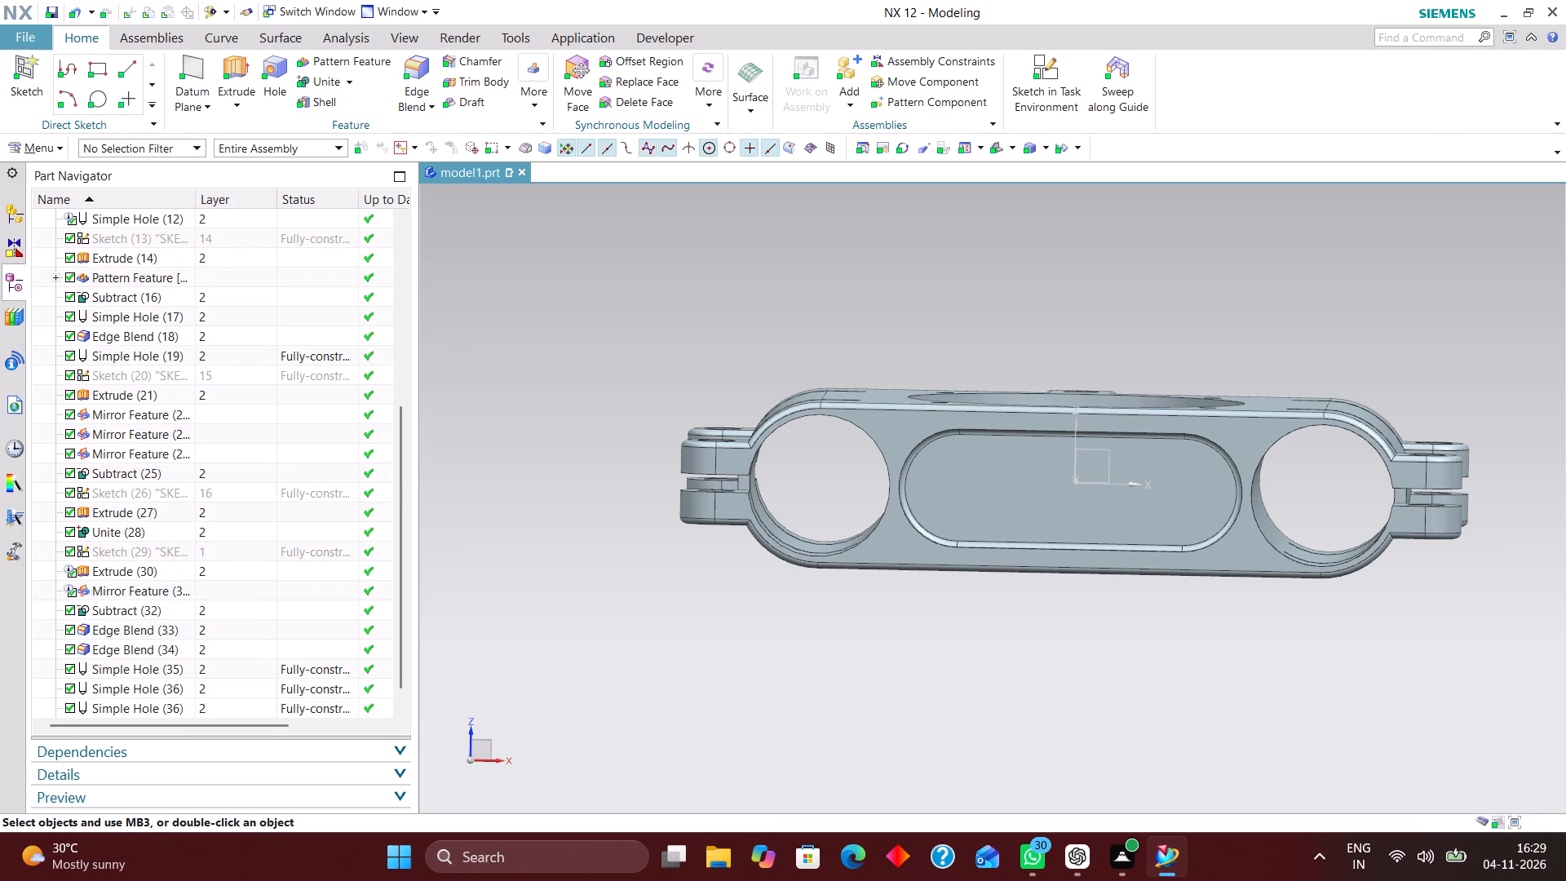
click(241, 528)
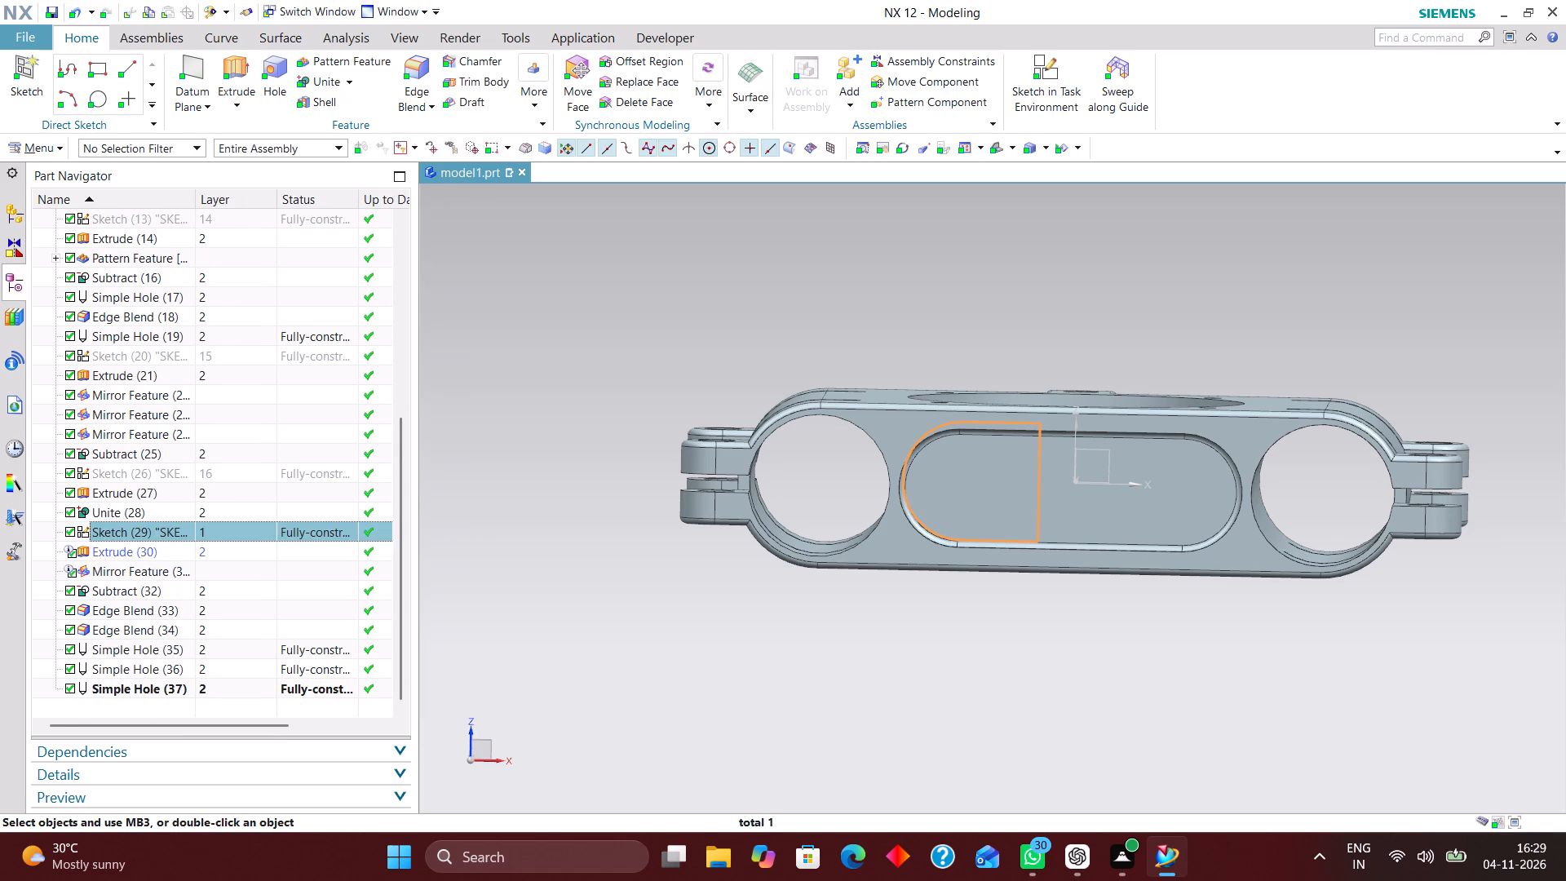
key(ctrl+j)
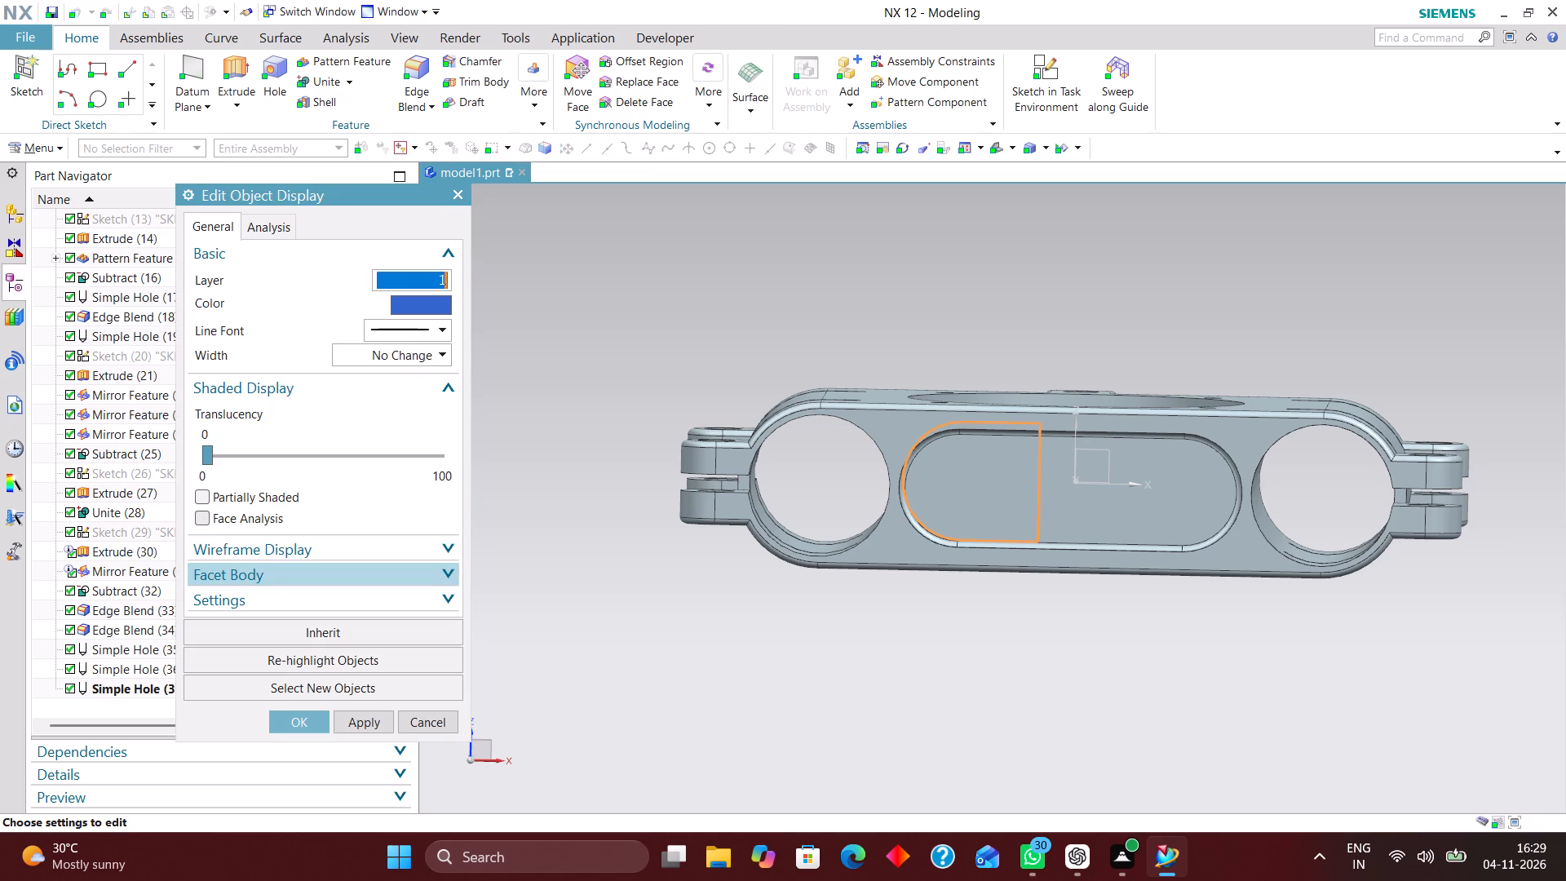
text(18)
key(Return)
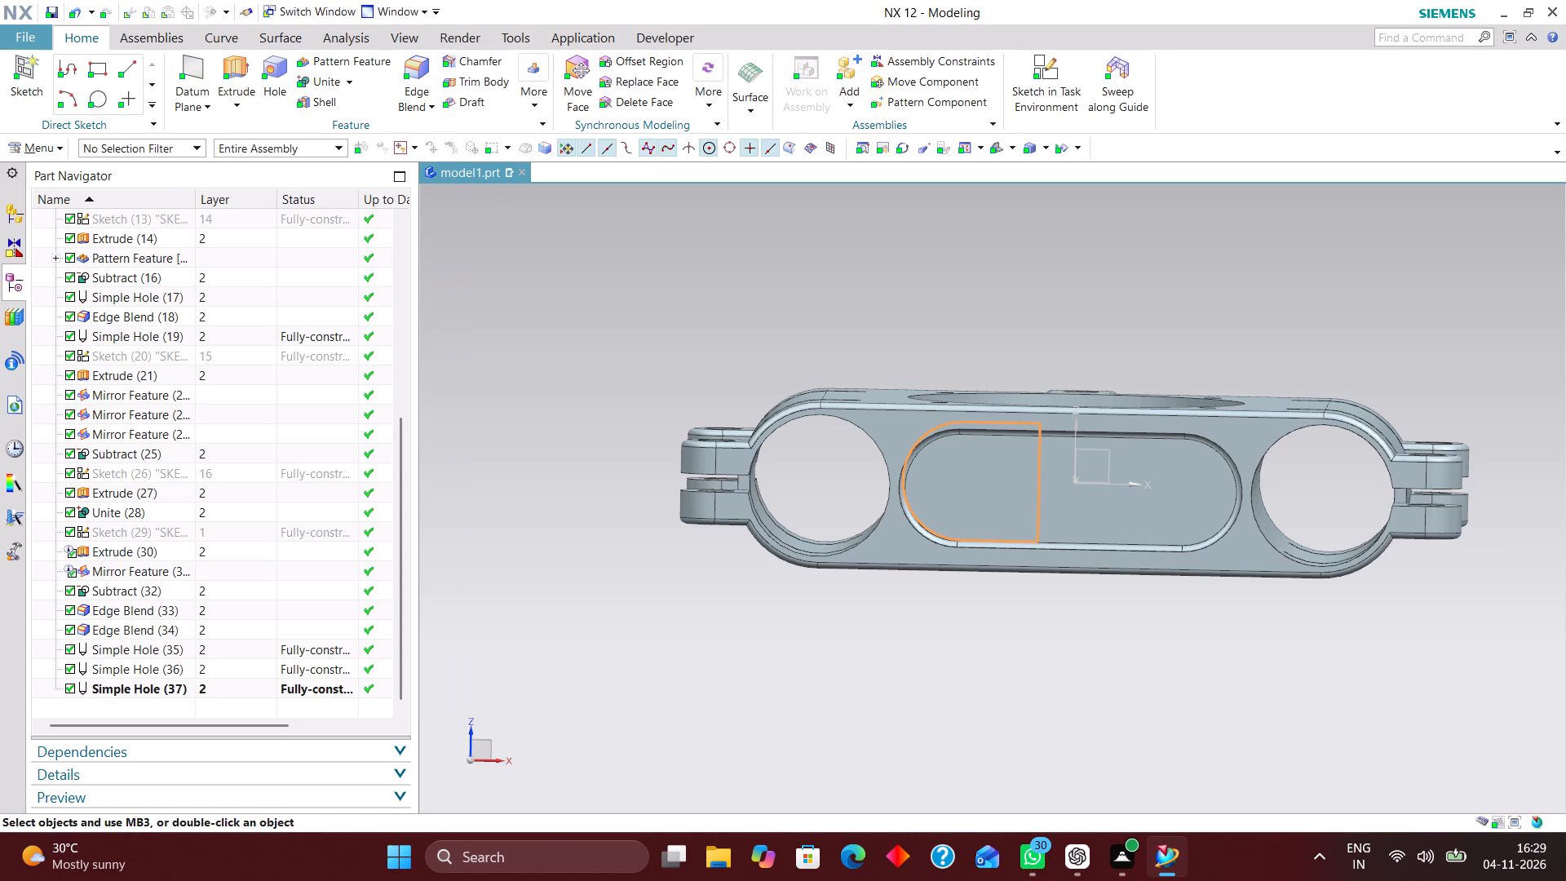
Set the layer of Sketch (29), the half-rounded profile used by Extrude (30), to 17.
click(226, 530)
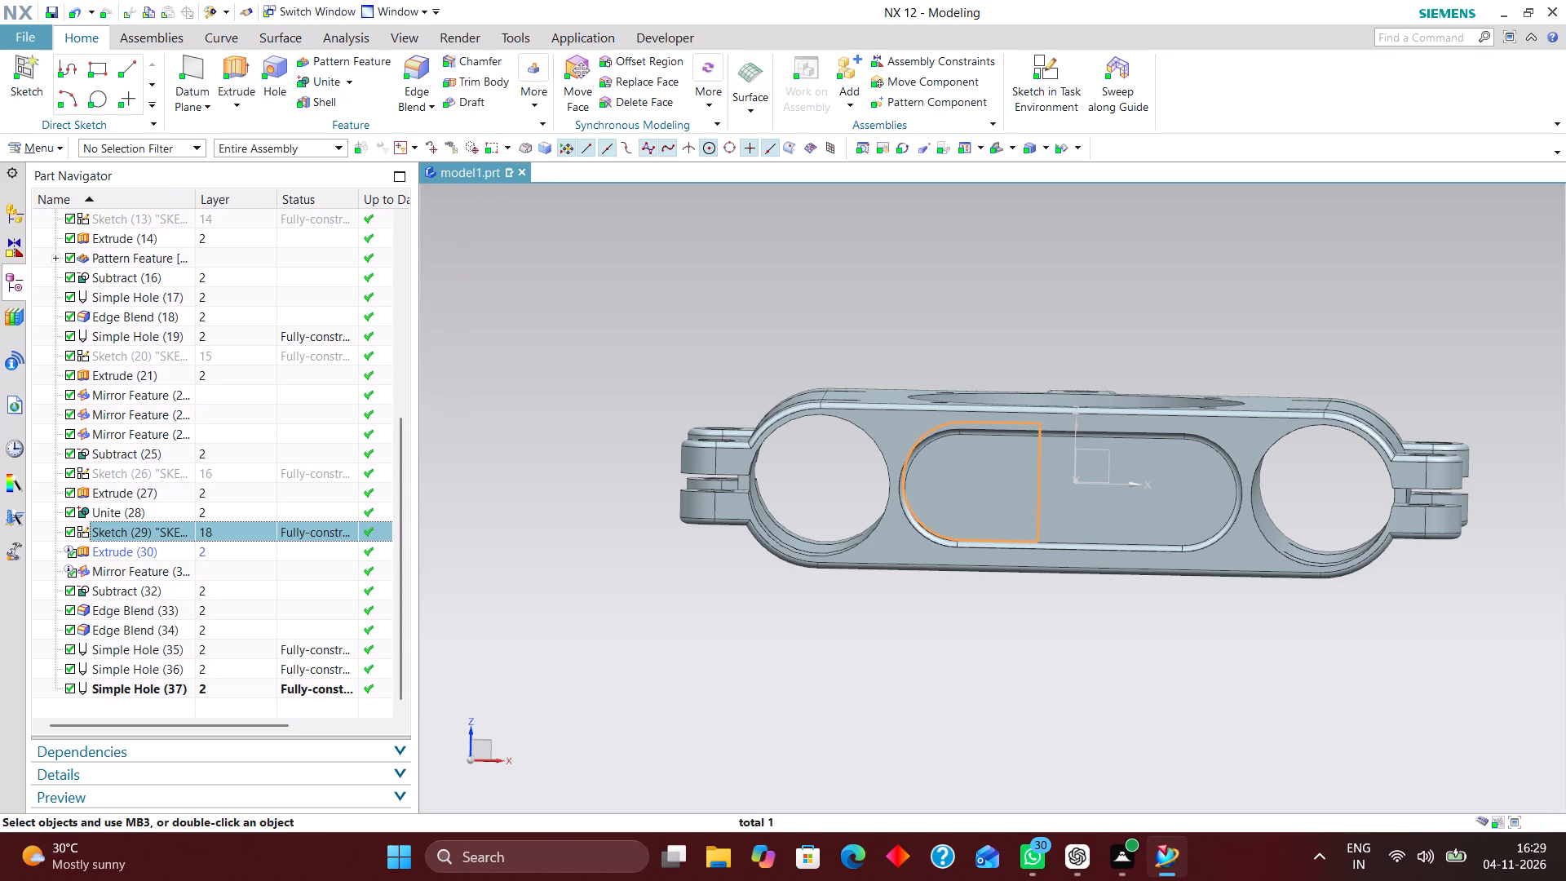
key(ctrl+j)
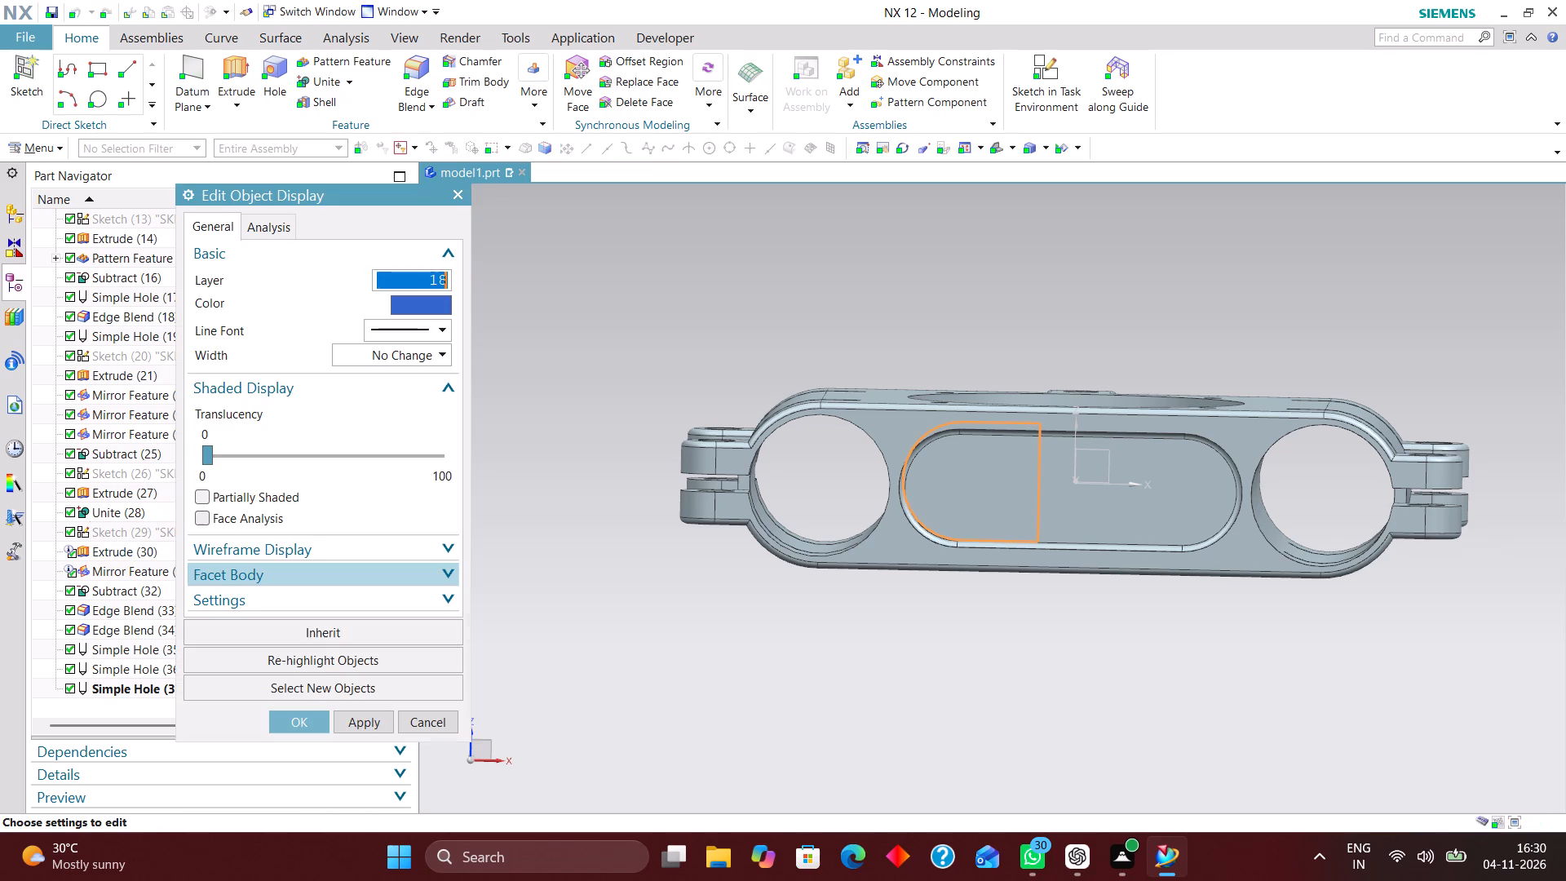
text(17)
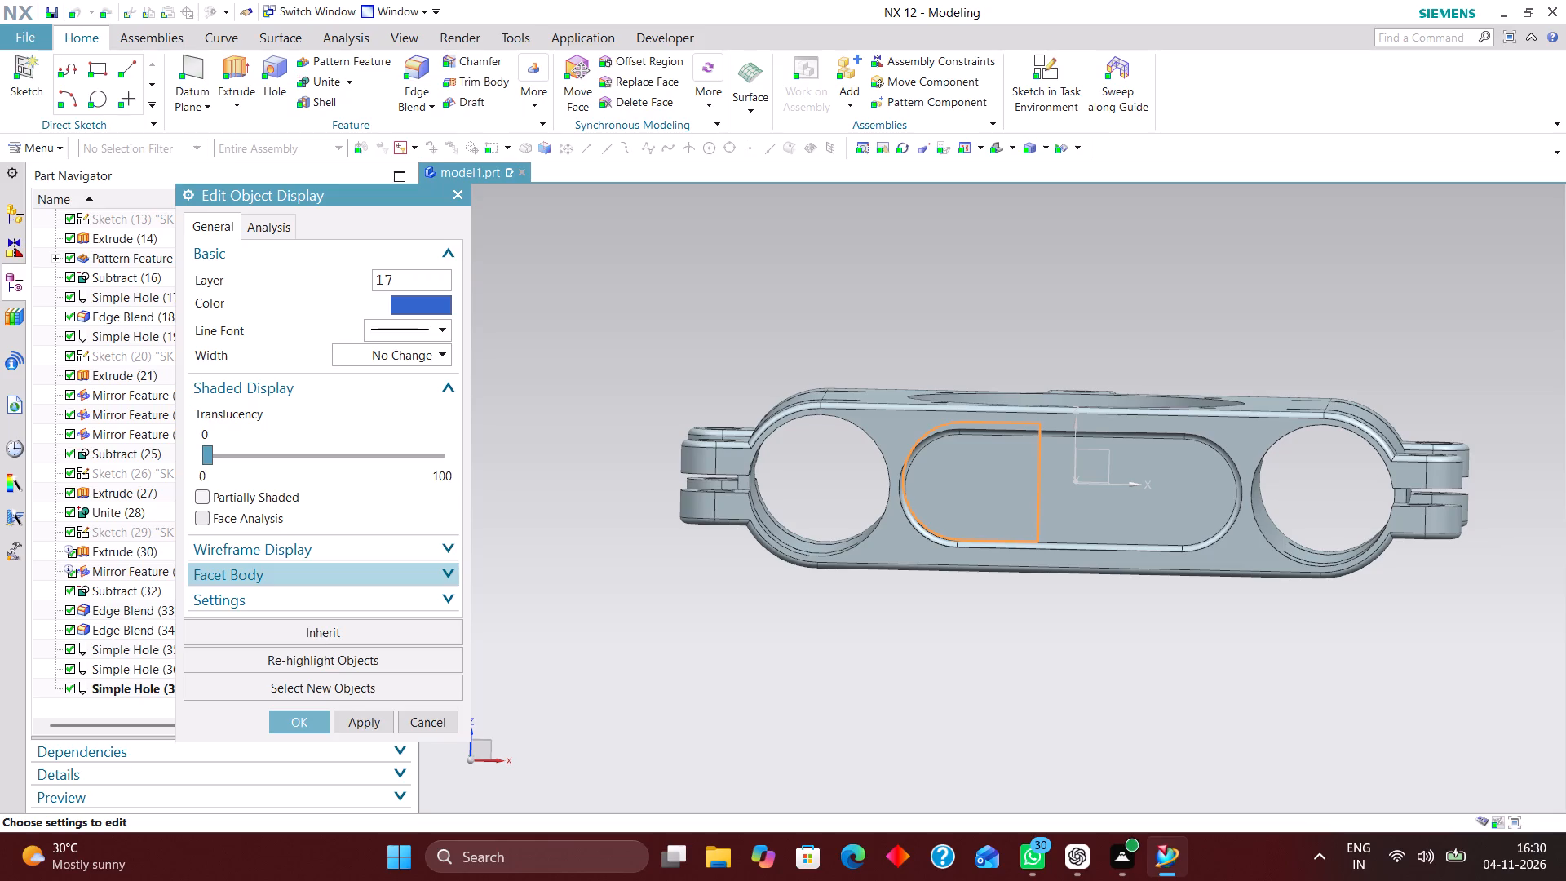
key(Return)
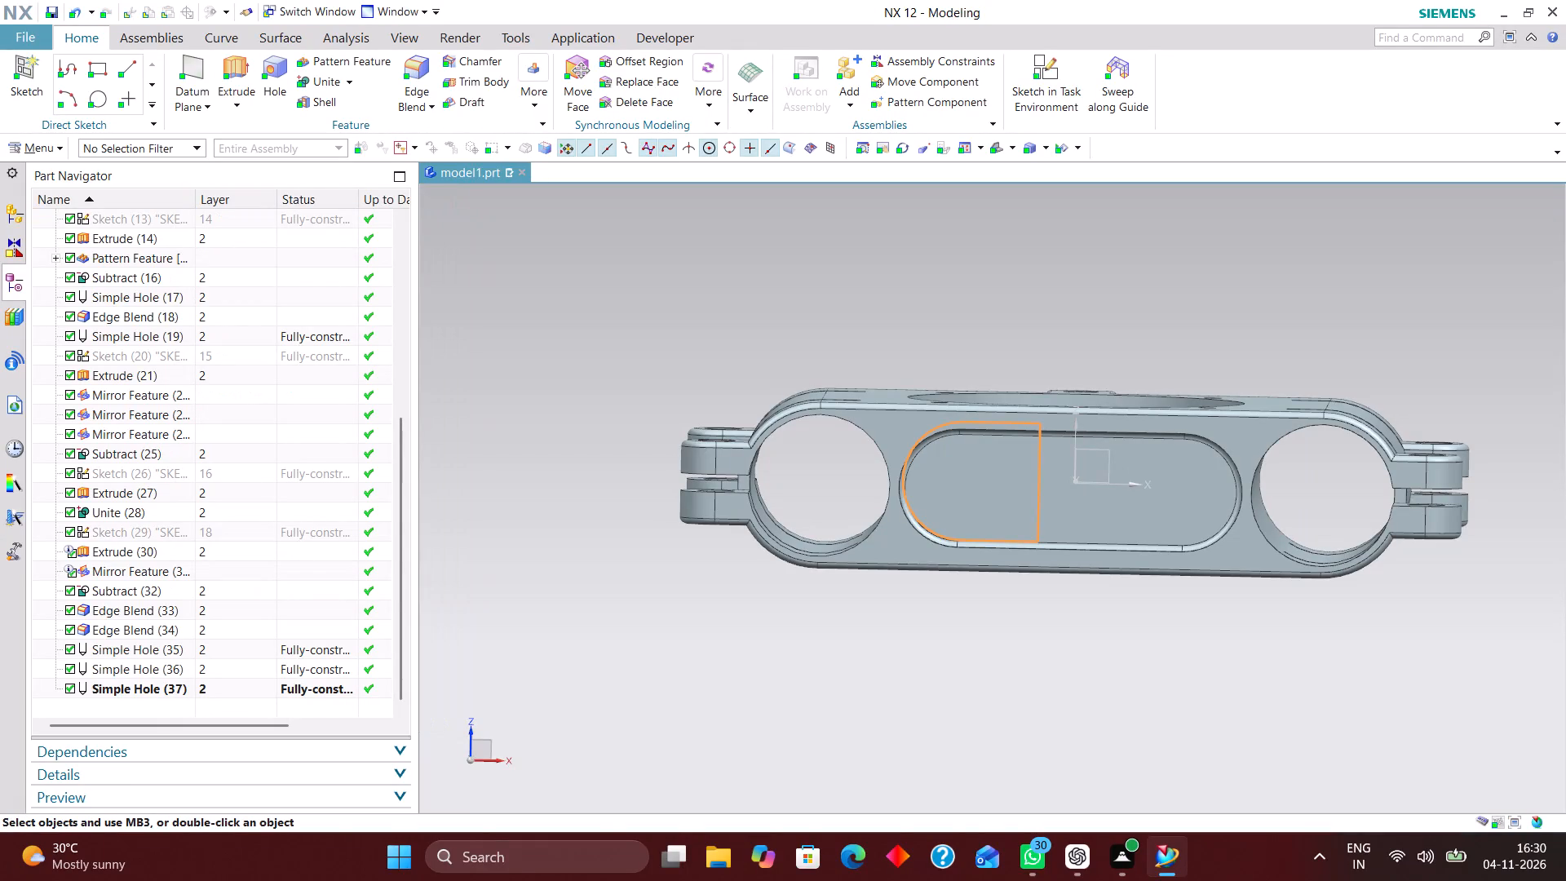
Collect Simple Hole features 12, 17, 19, 35, 36 and 37 into a top-level feature group named HOLES.
scroll(237, 508, down, 2)
scroll(222, 582, down, 4)
scroll(230, 630, up, 4)
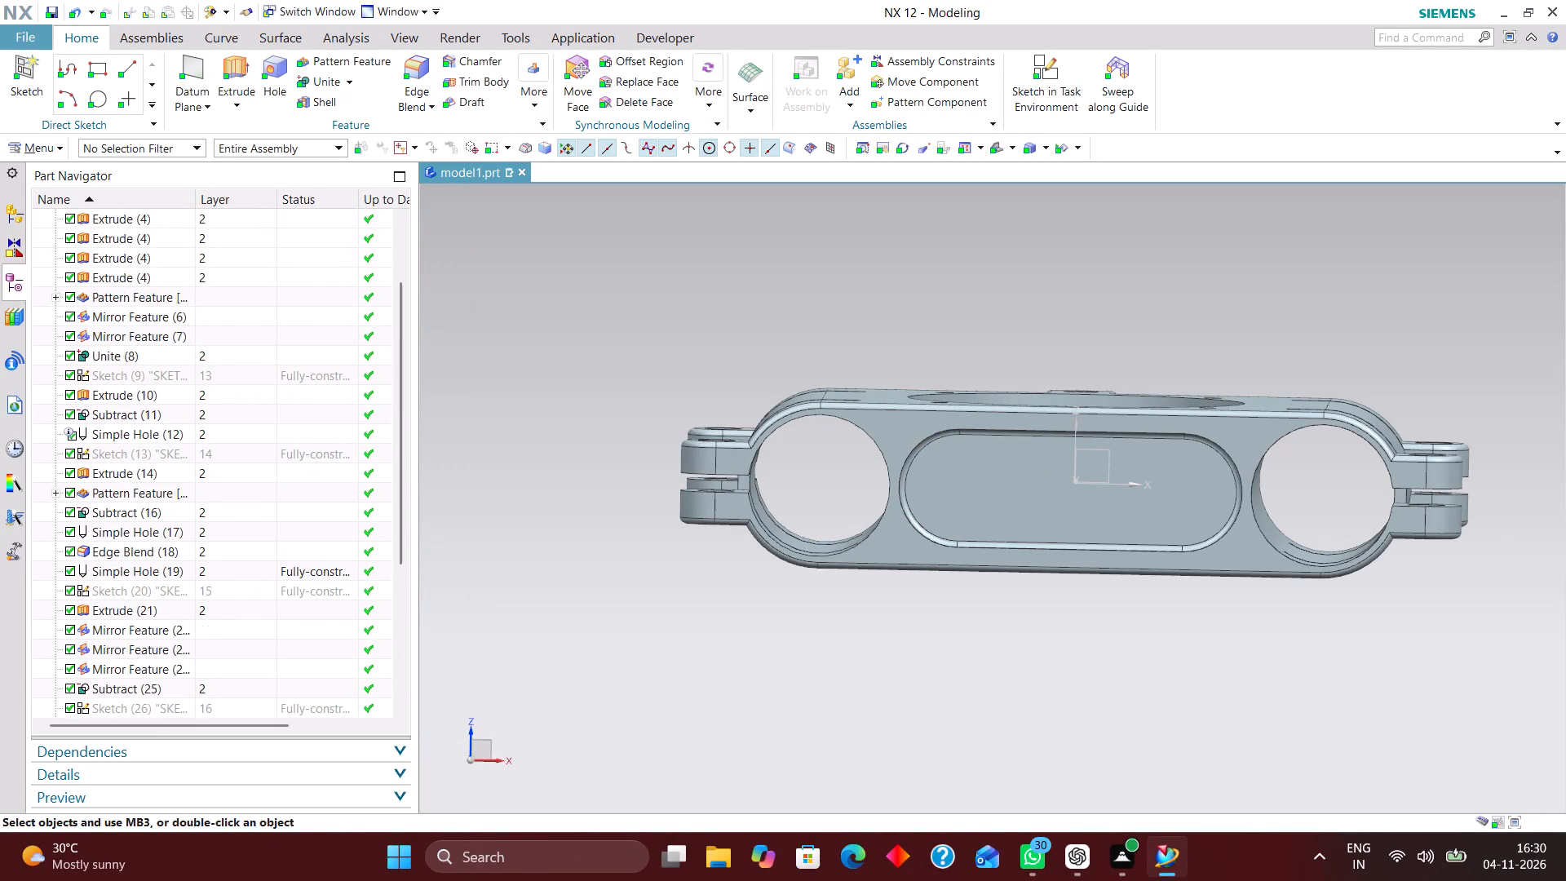
scroll(230, 630, up, 4)
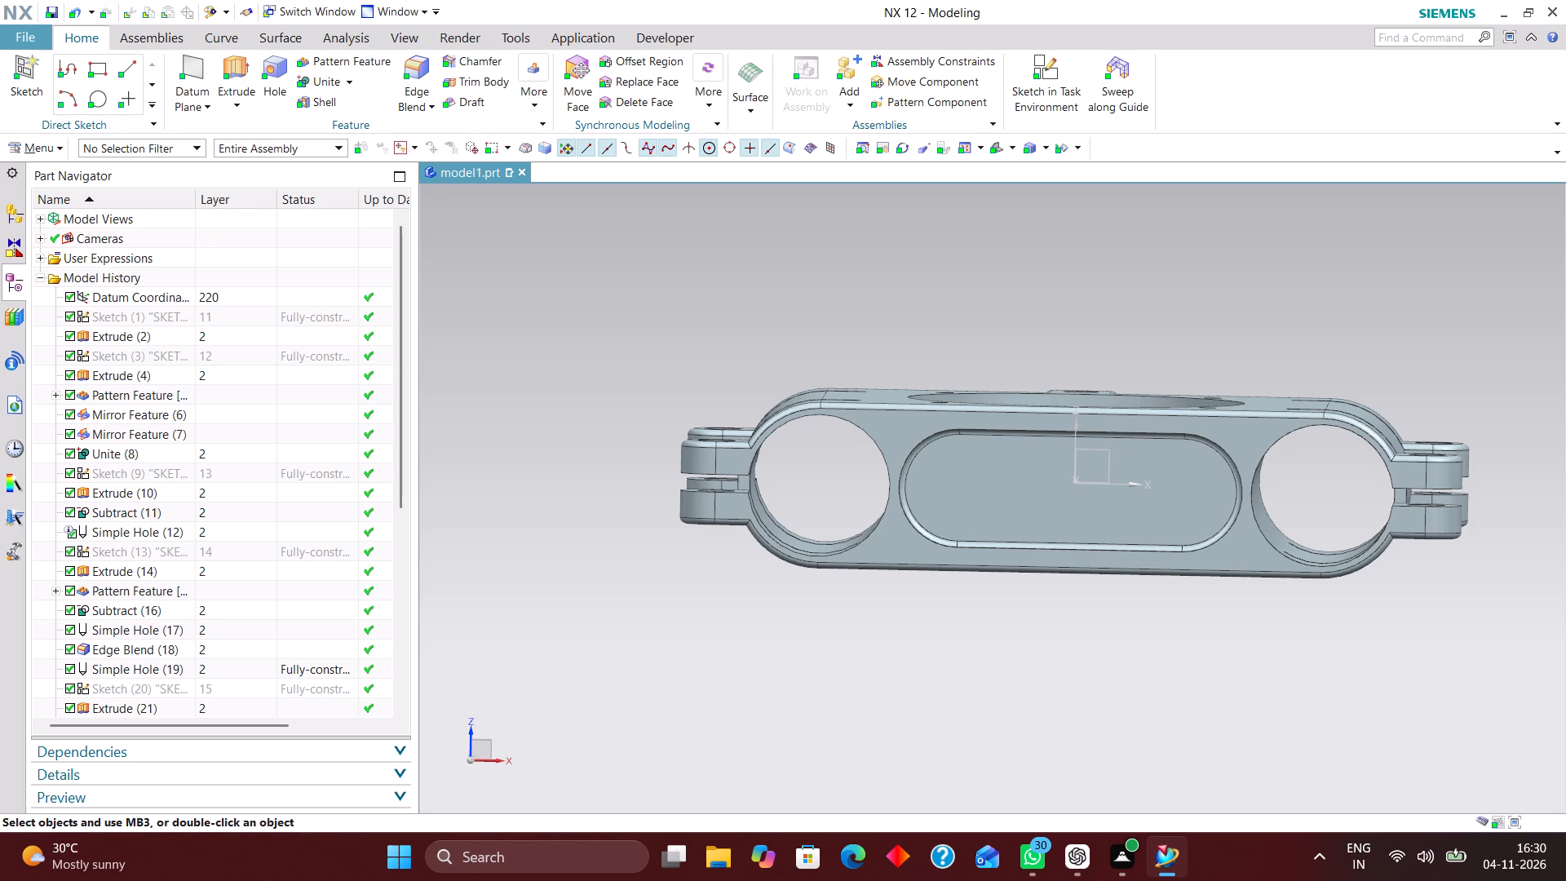
scroll(148, 430, up, 4)
scroll(163, 460, down, 1)
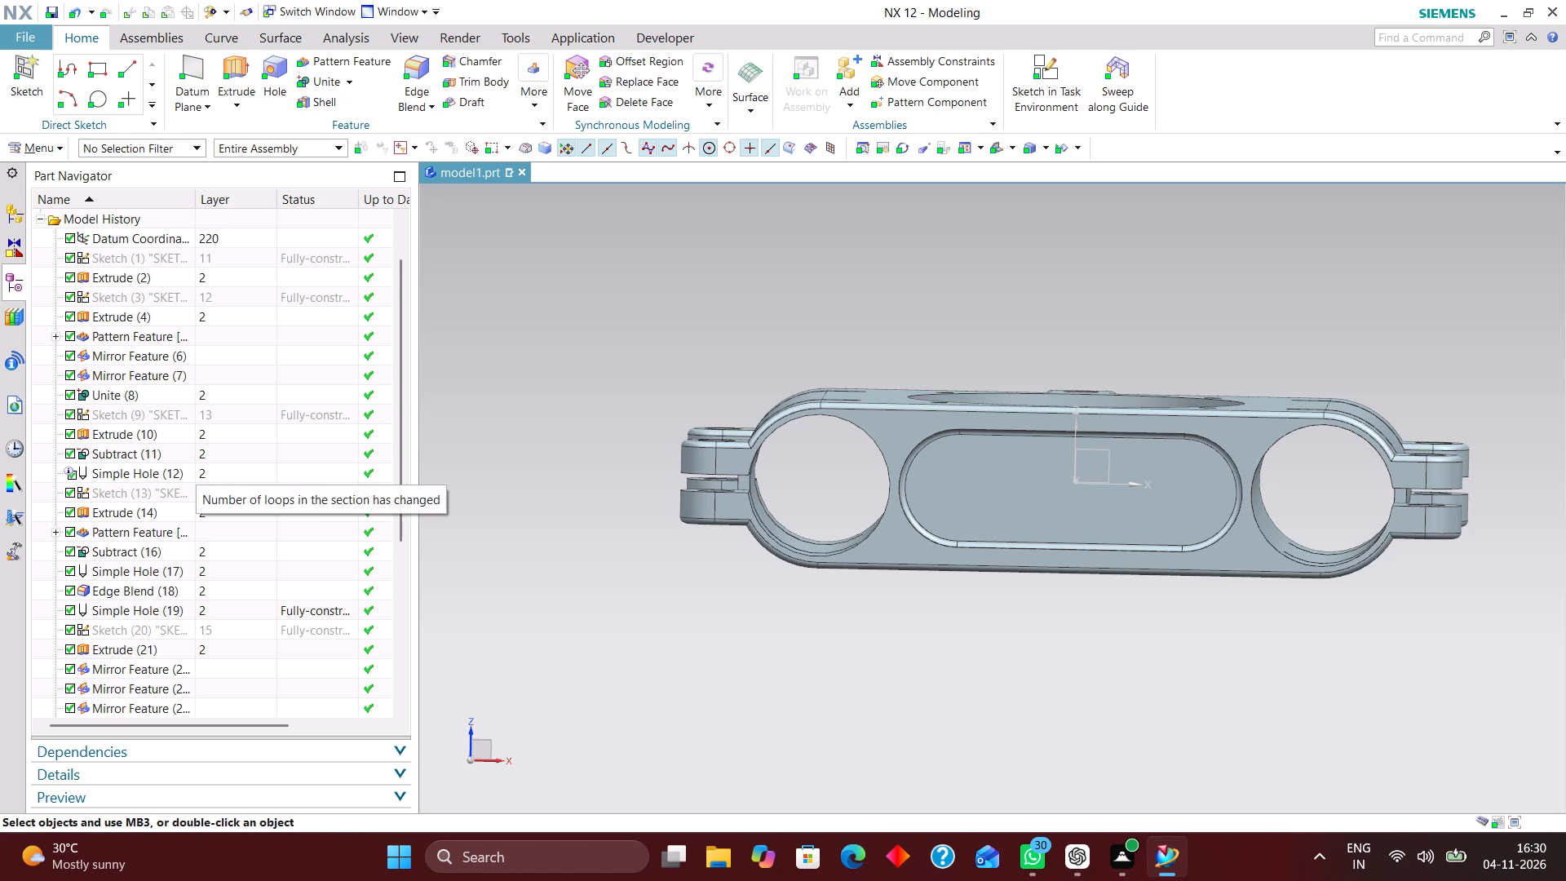
ctrl+click(212, 470)
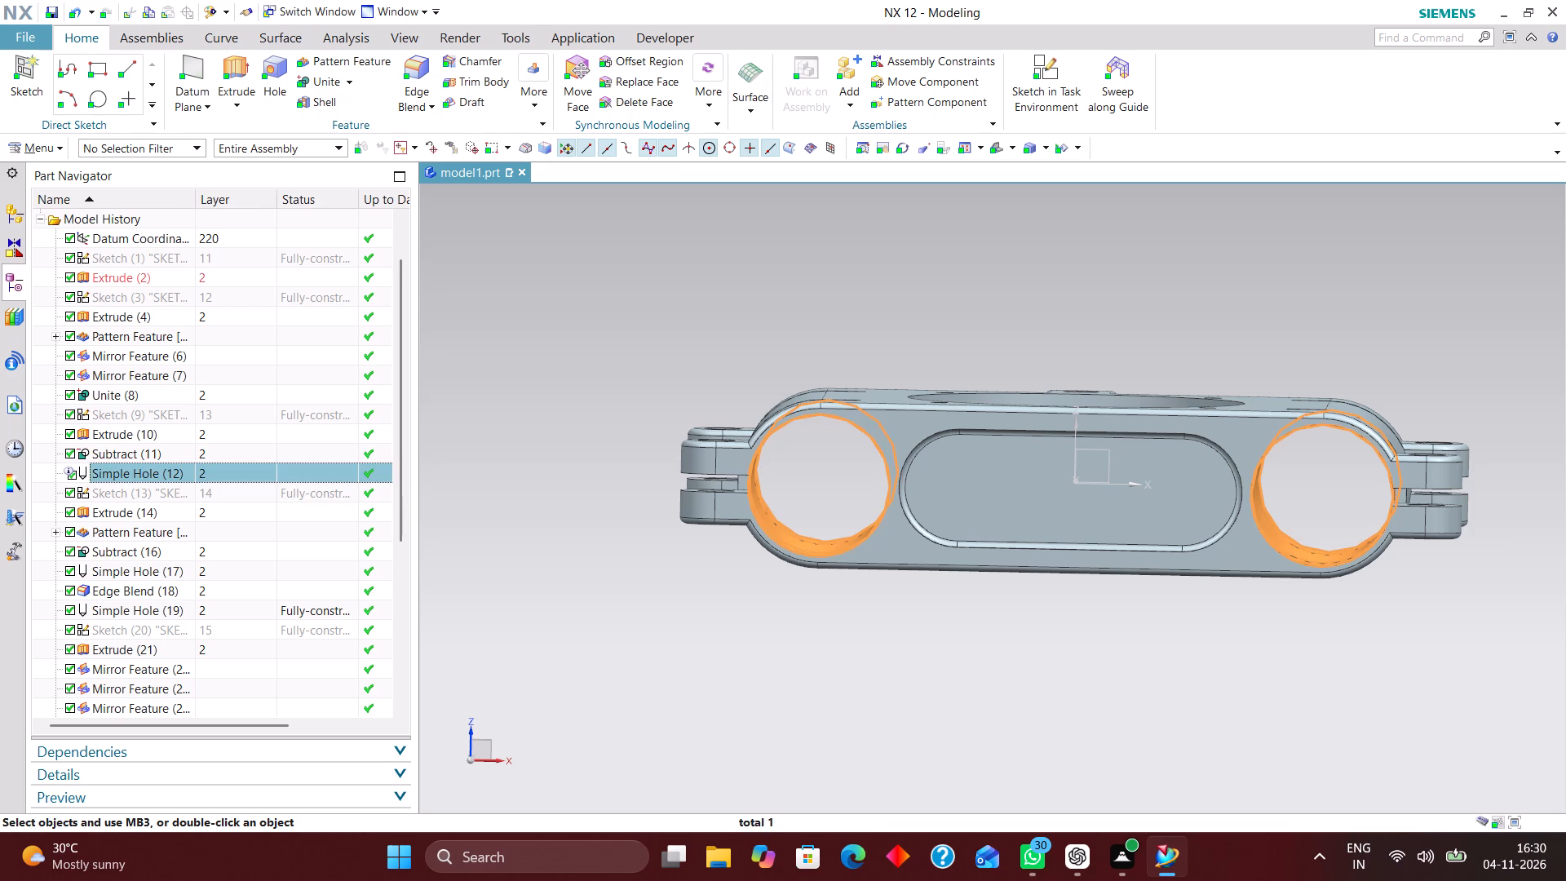
ctrl+click(174, 566)
ctrl+click(188, 609)
ctrl+scroll(192, 673, down, 4)
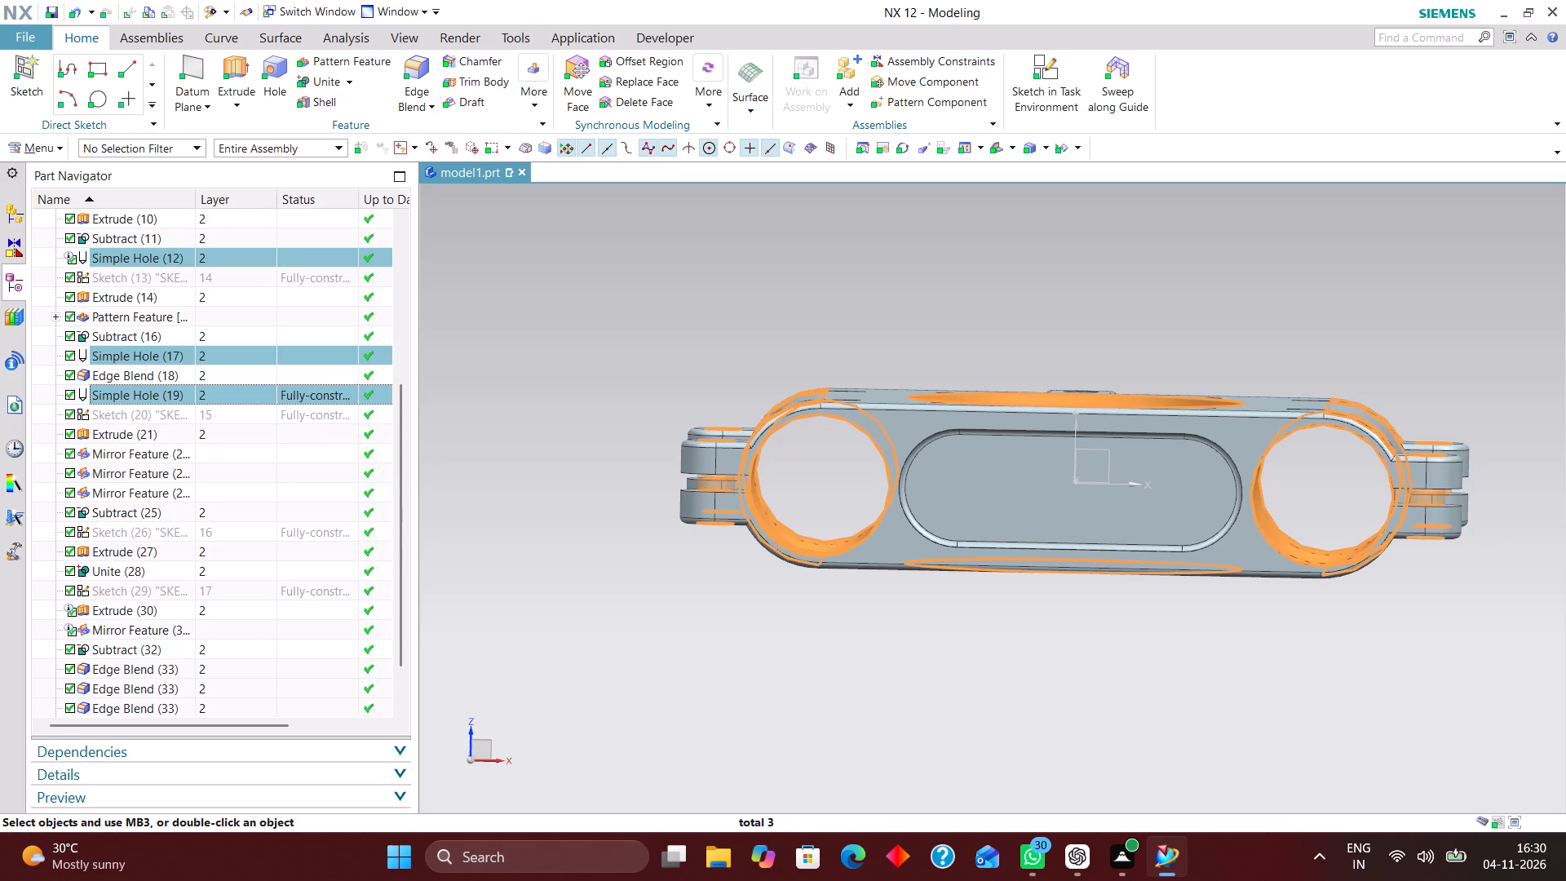
ctrl+click(172, 684)
ctrl+click(179, 707)
ctrl+scroll(201, 674, down, 3)
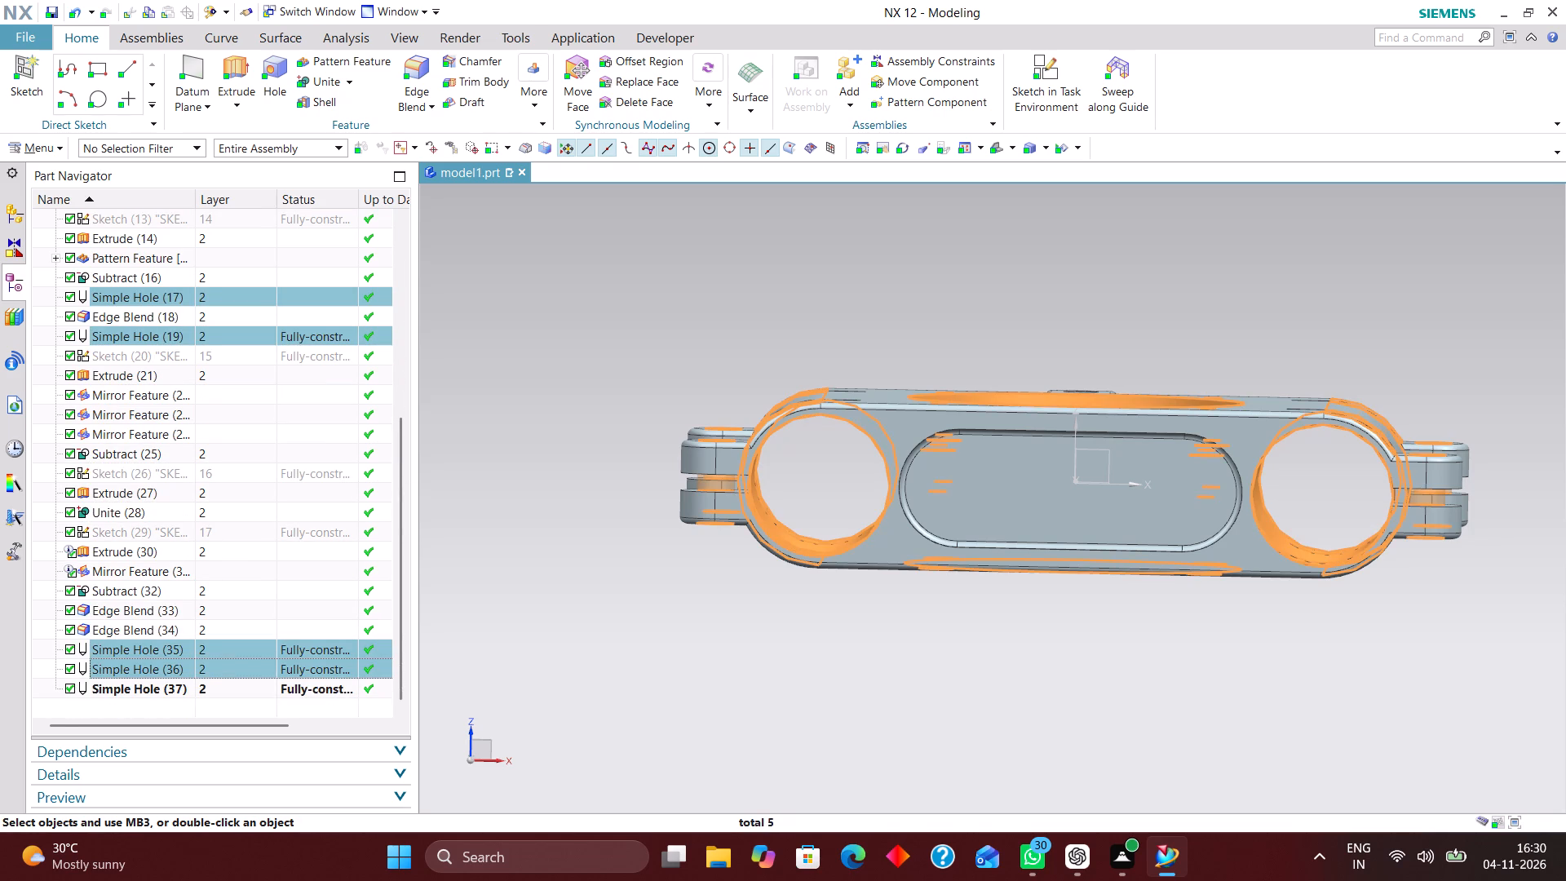
ctrl+click(197, 692)
right_click(239, 649)
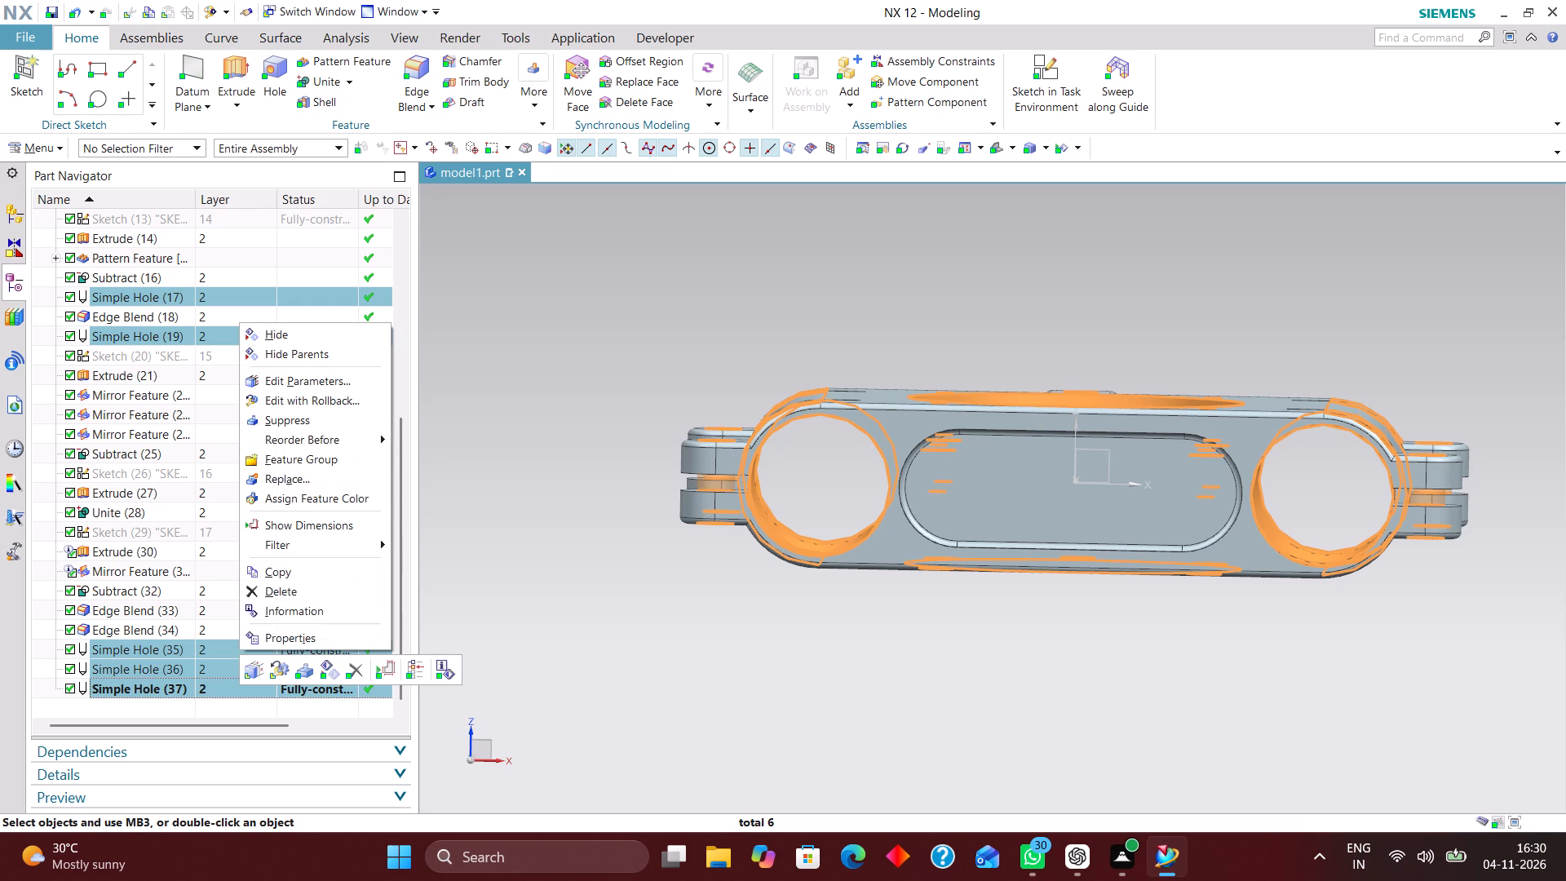
click(340, 458)
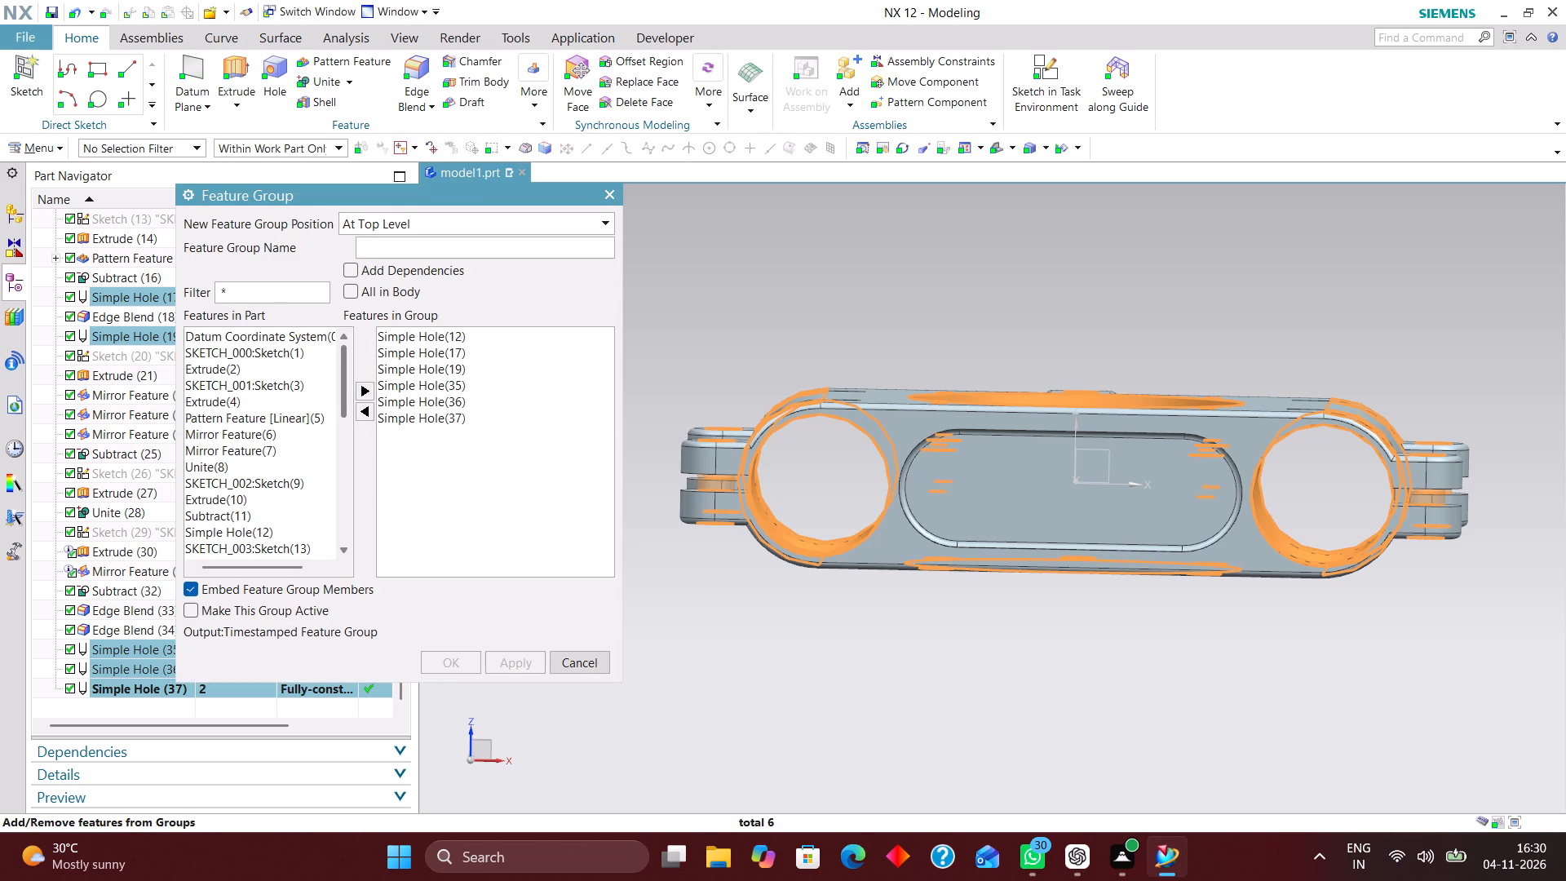
text(HOL)
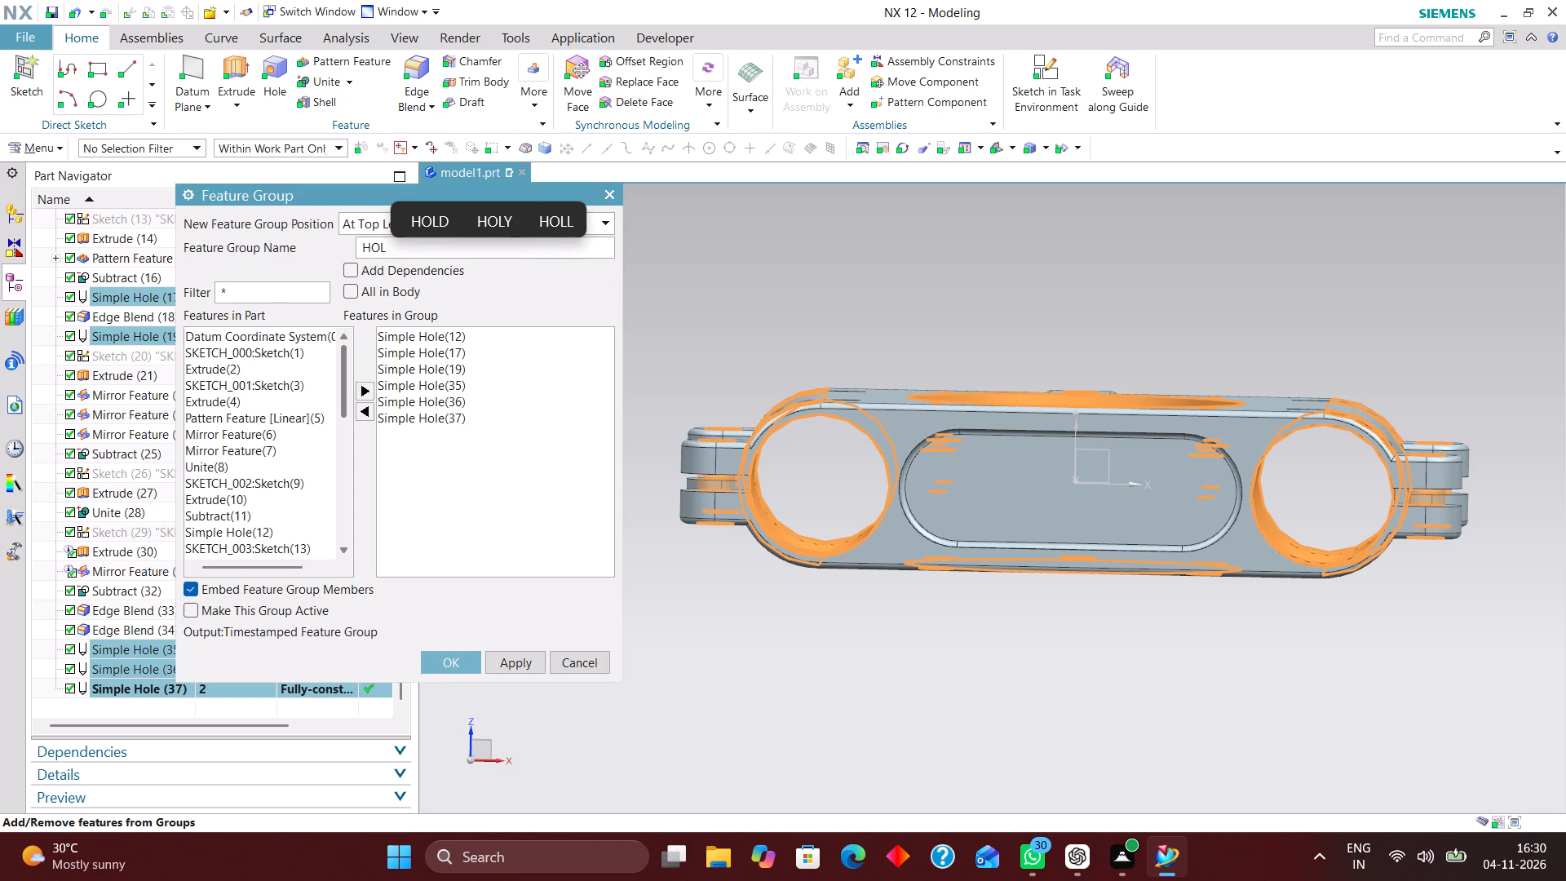
text(ES)
key(Return)
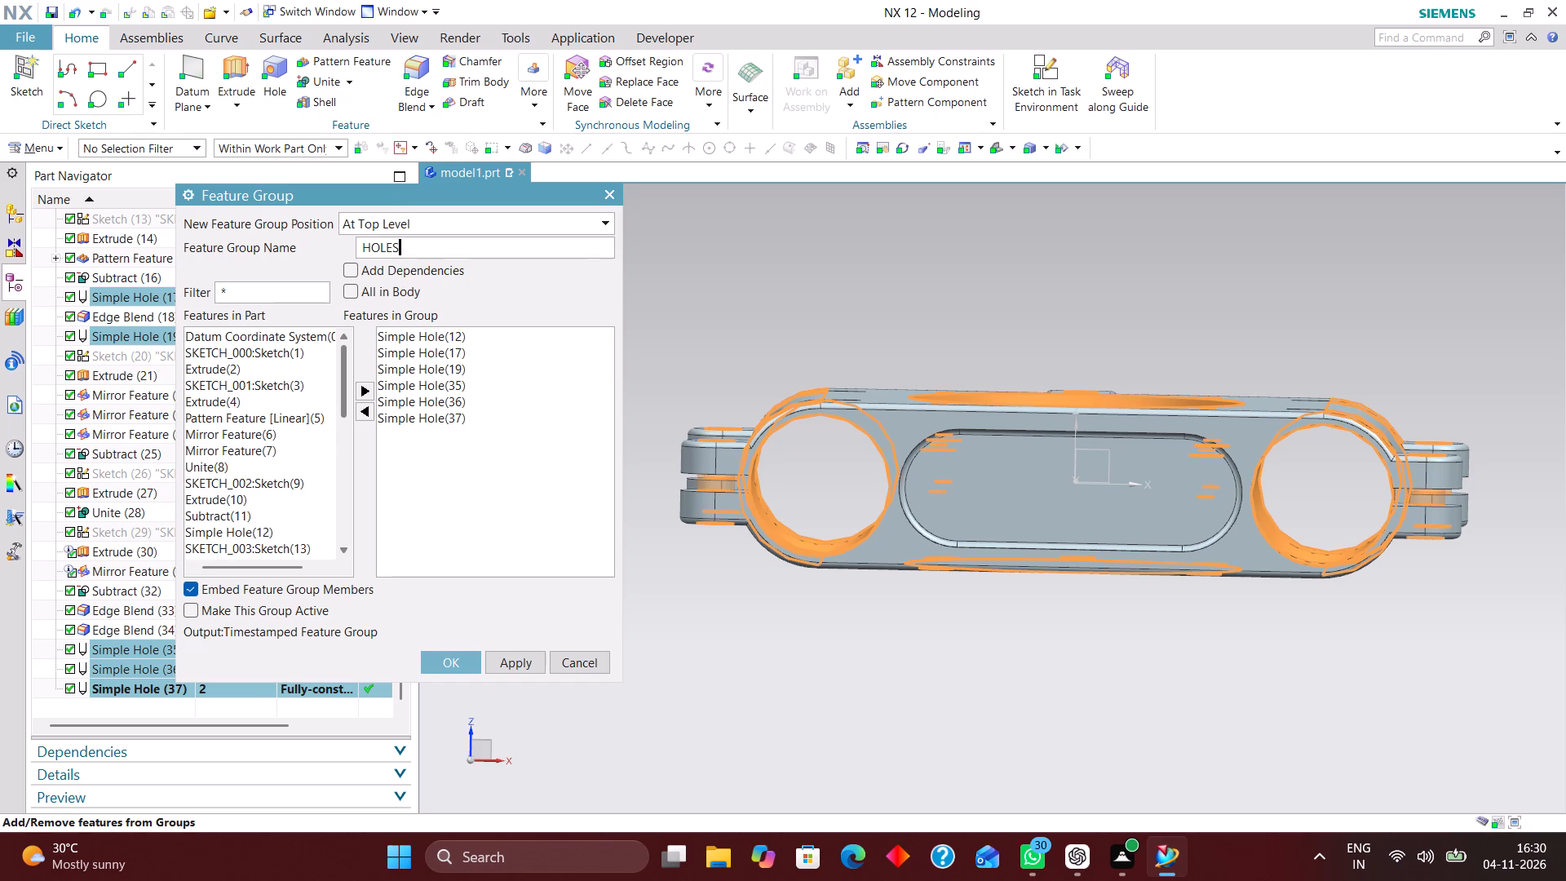
click(453, 666)
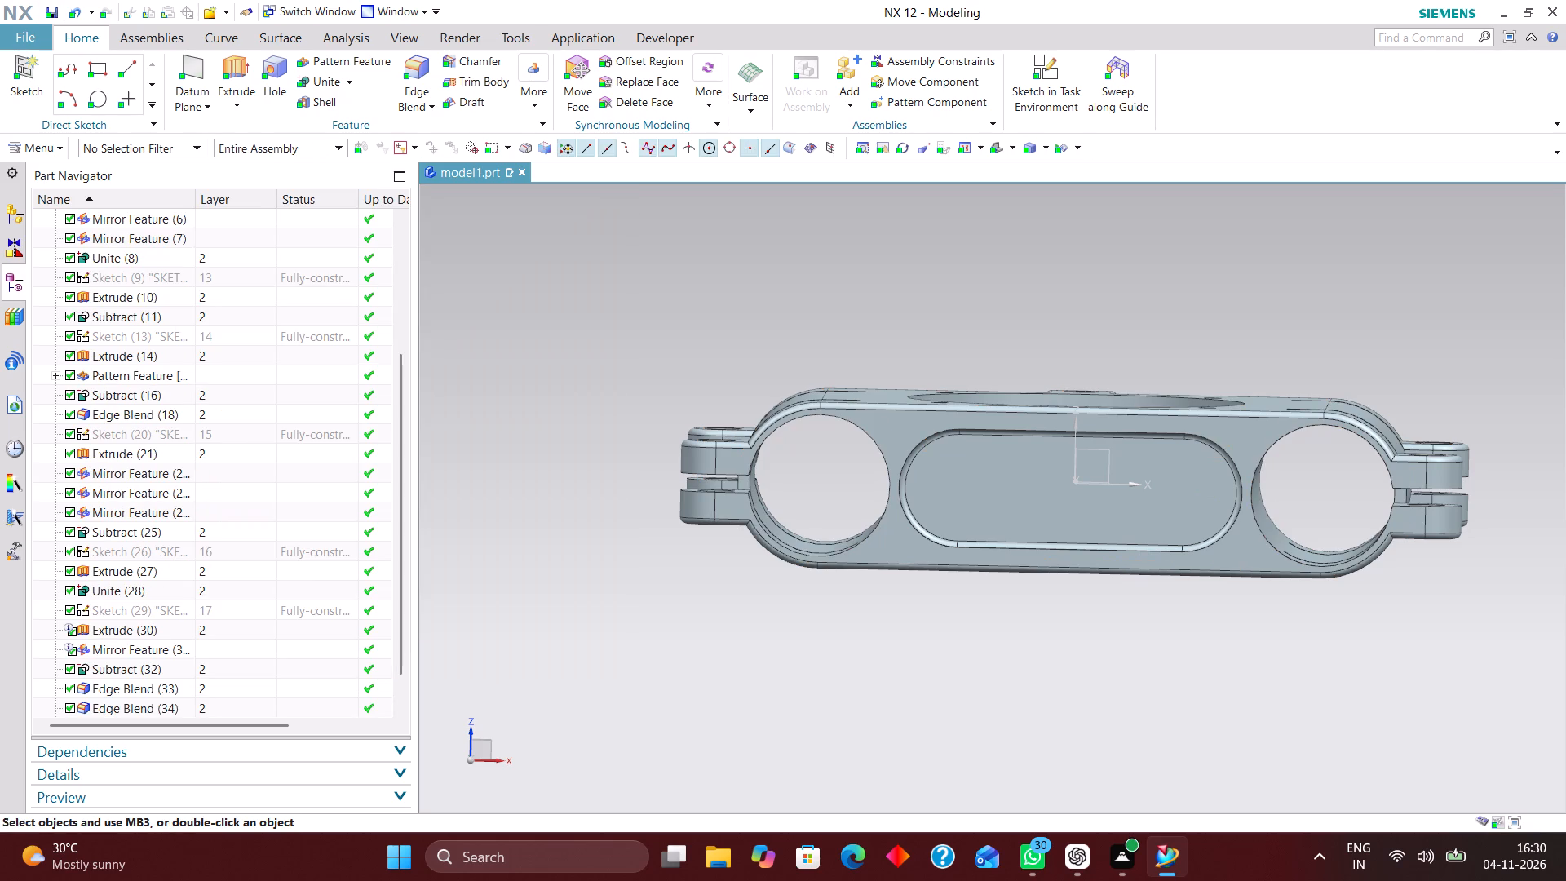
Examine the whole bracket in a standard 3D view and review its feature history and layer assignments.
scroll(263, 519, down, 4)
scroll(252, 646, up, 5)
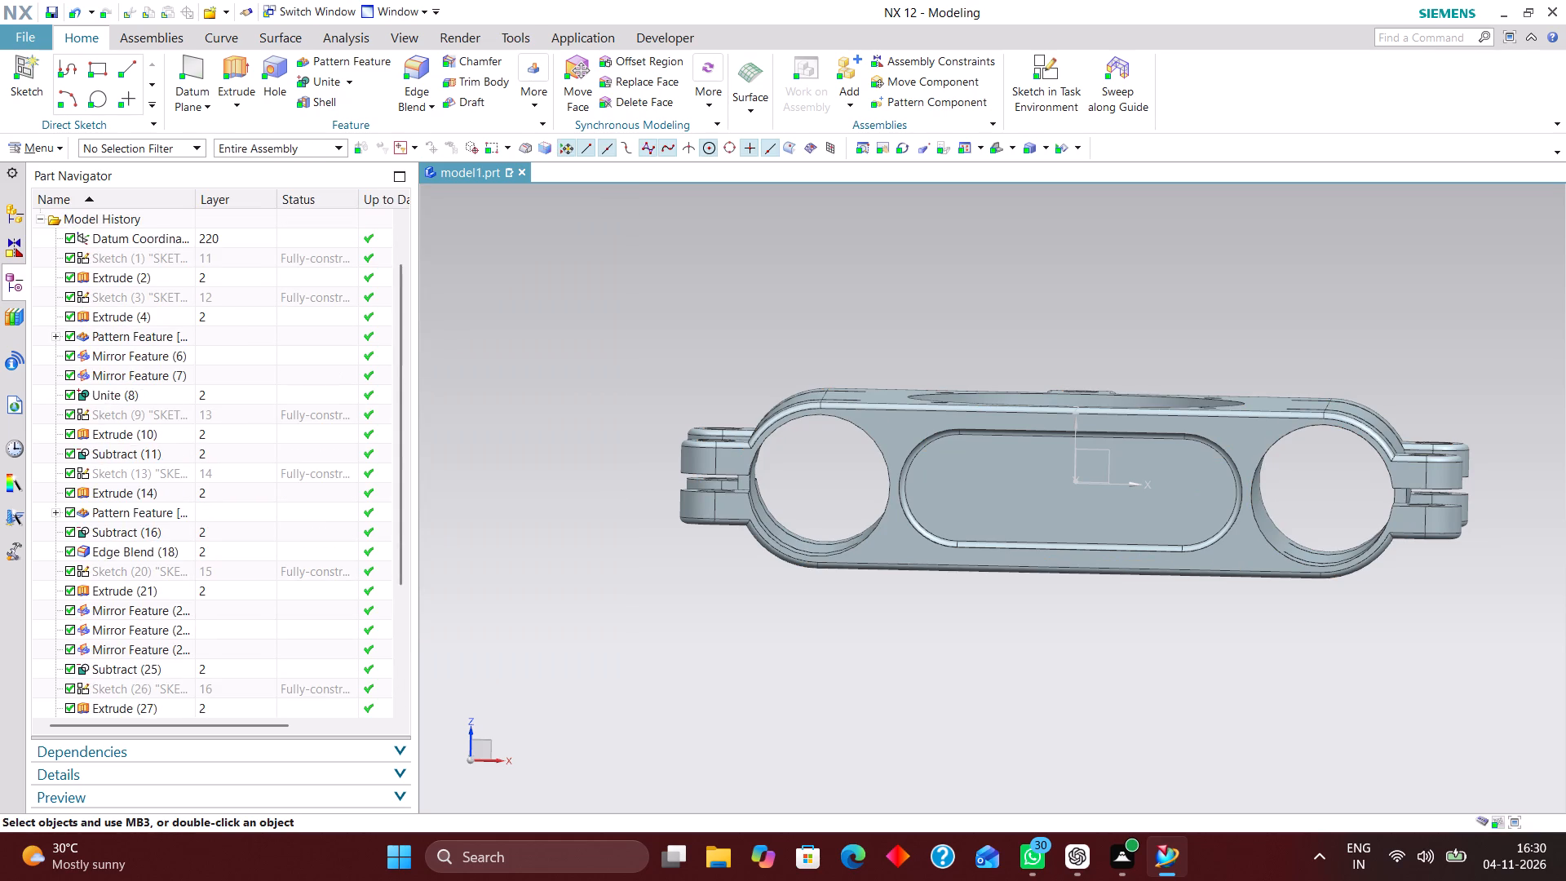
click(993, 152)
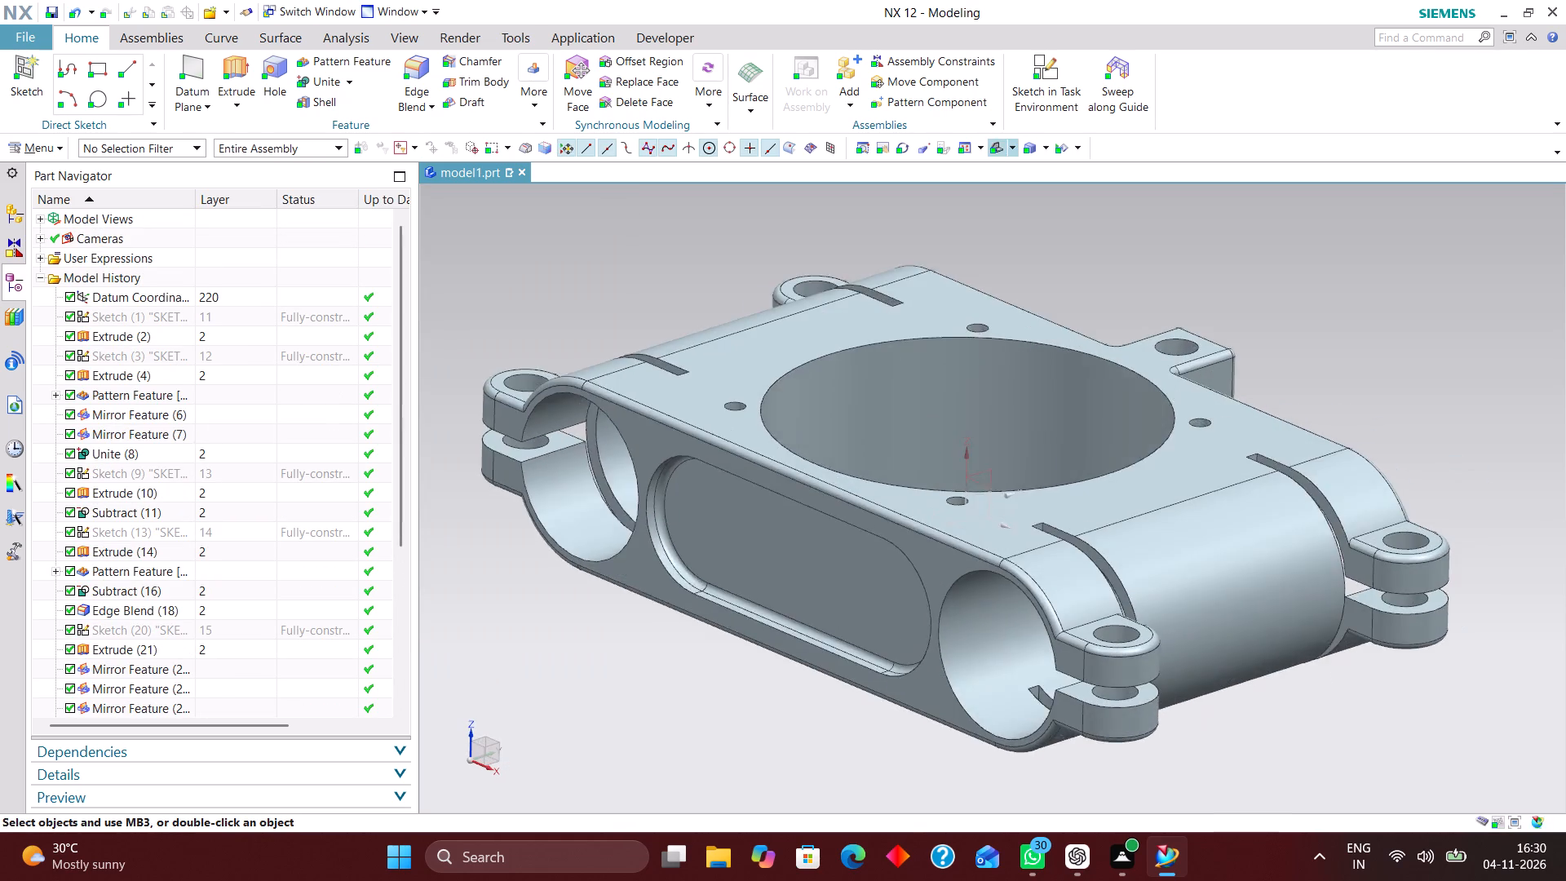
scroll(982, 435, down, 1)
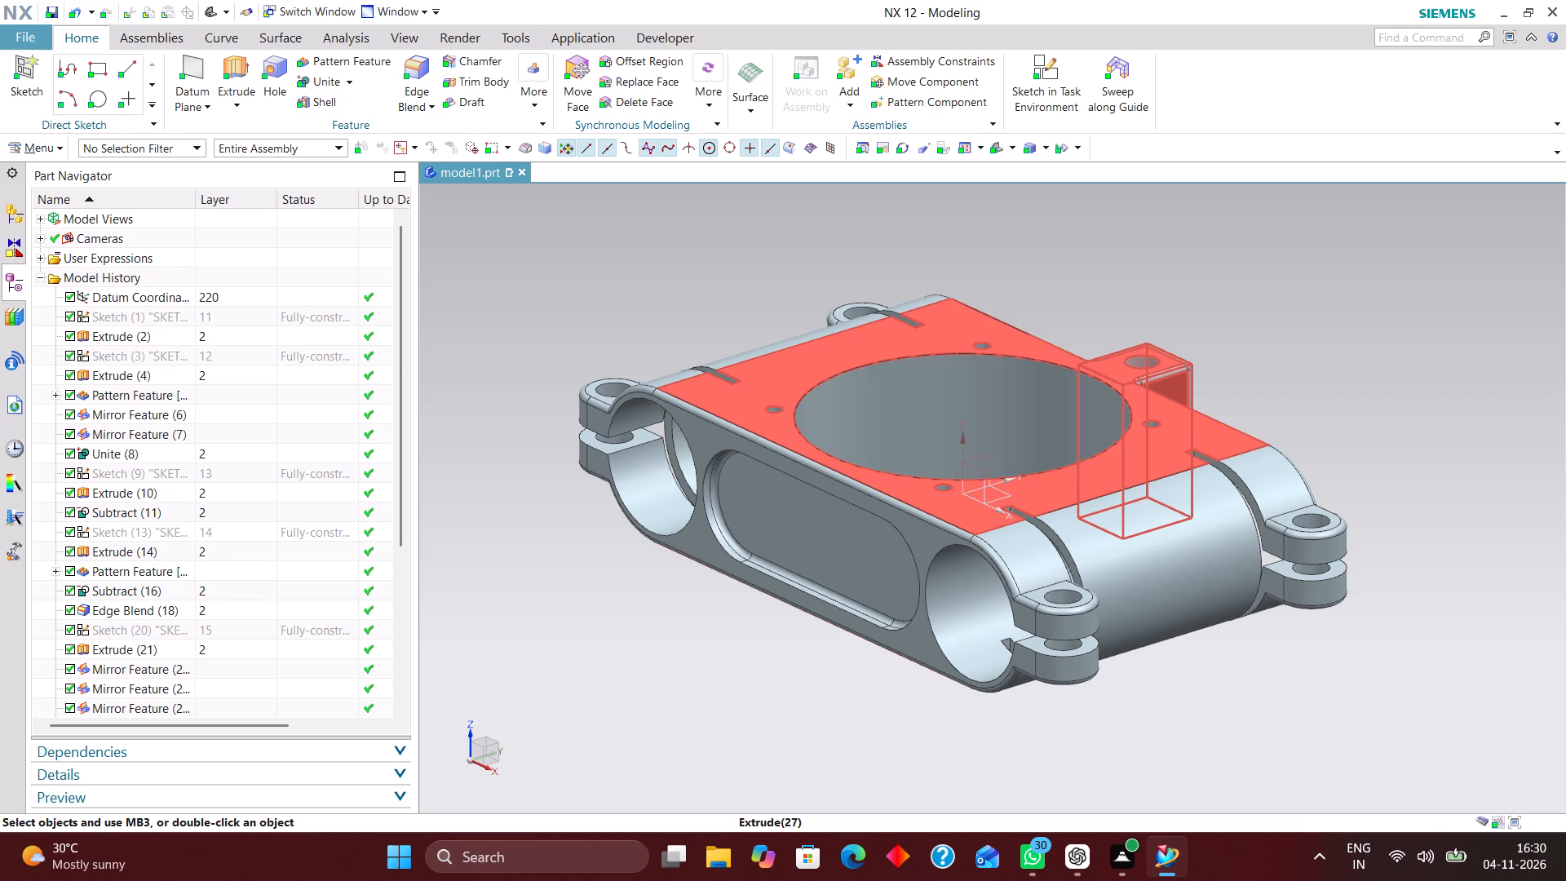
scroll(251, 453, up, 1)
scroll(242, 388, down, 5)
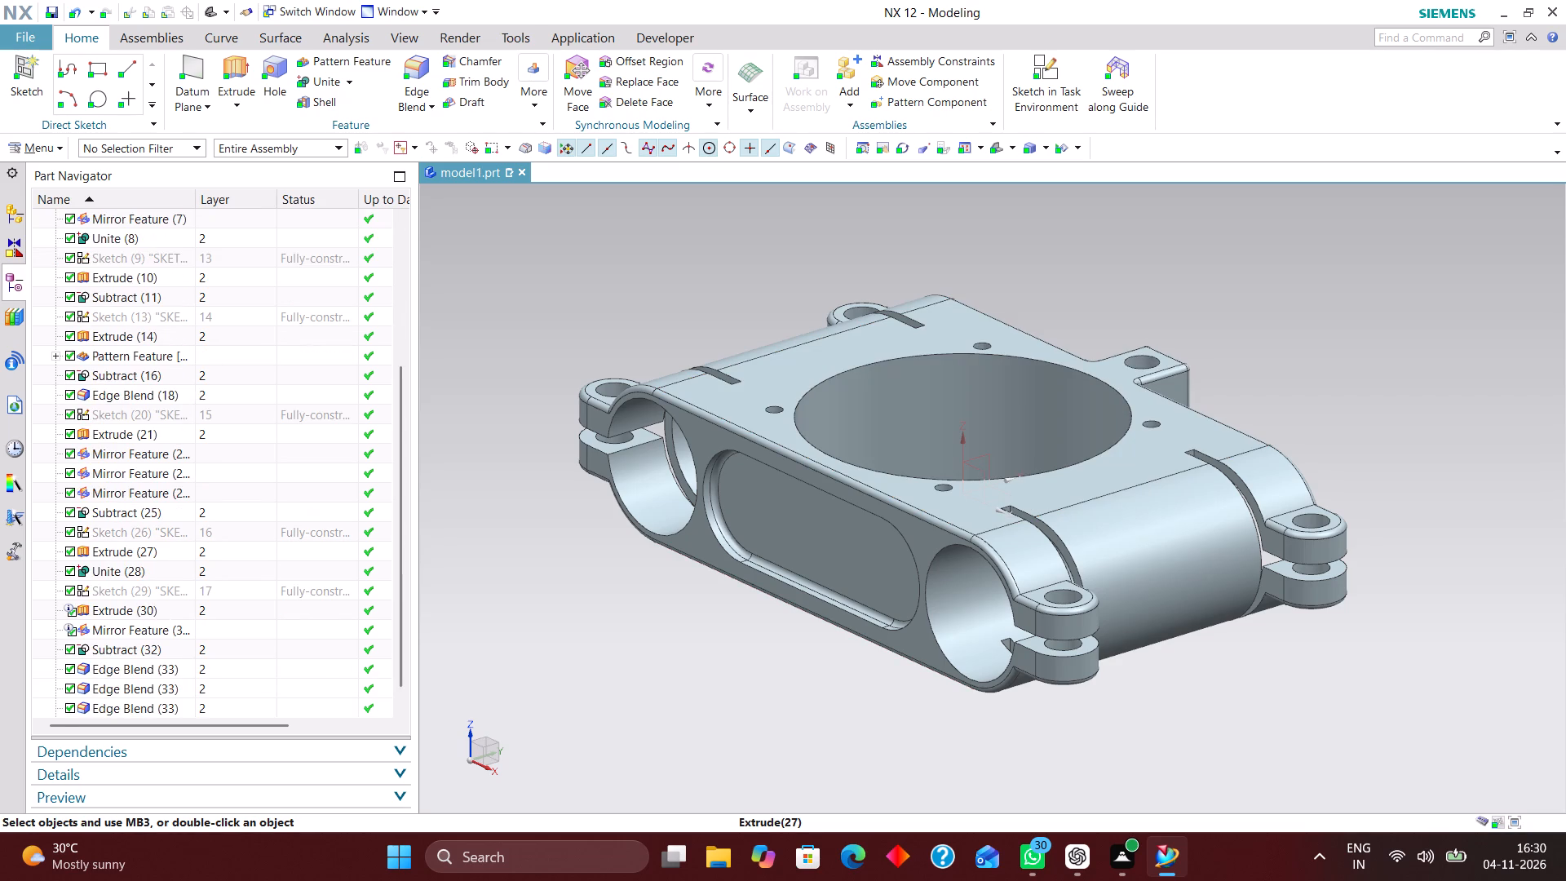
scroll(245, 570, down, 4)
scroll(176, 663, up, 4)
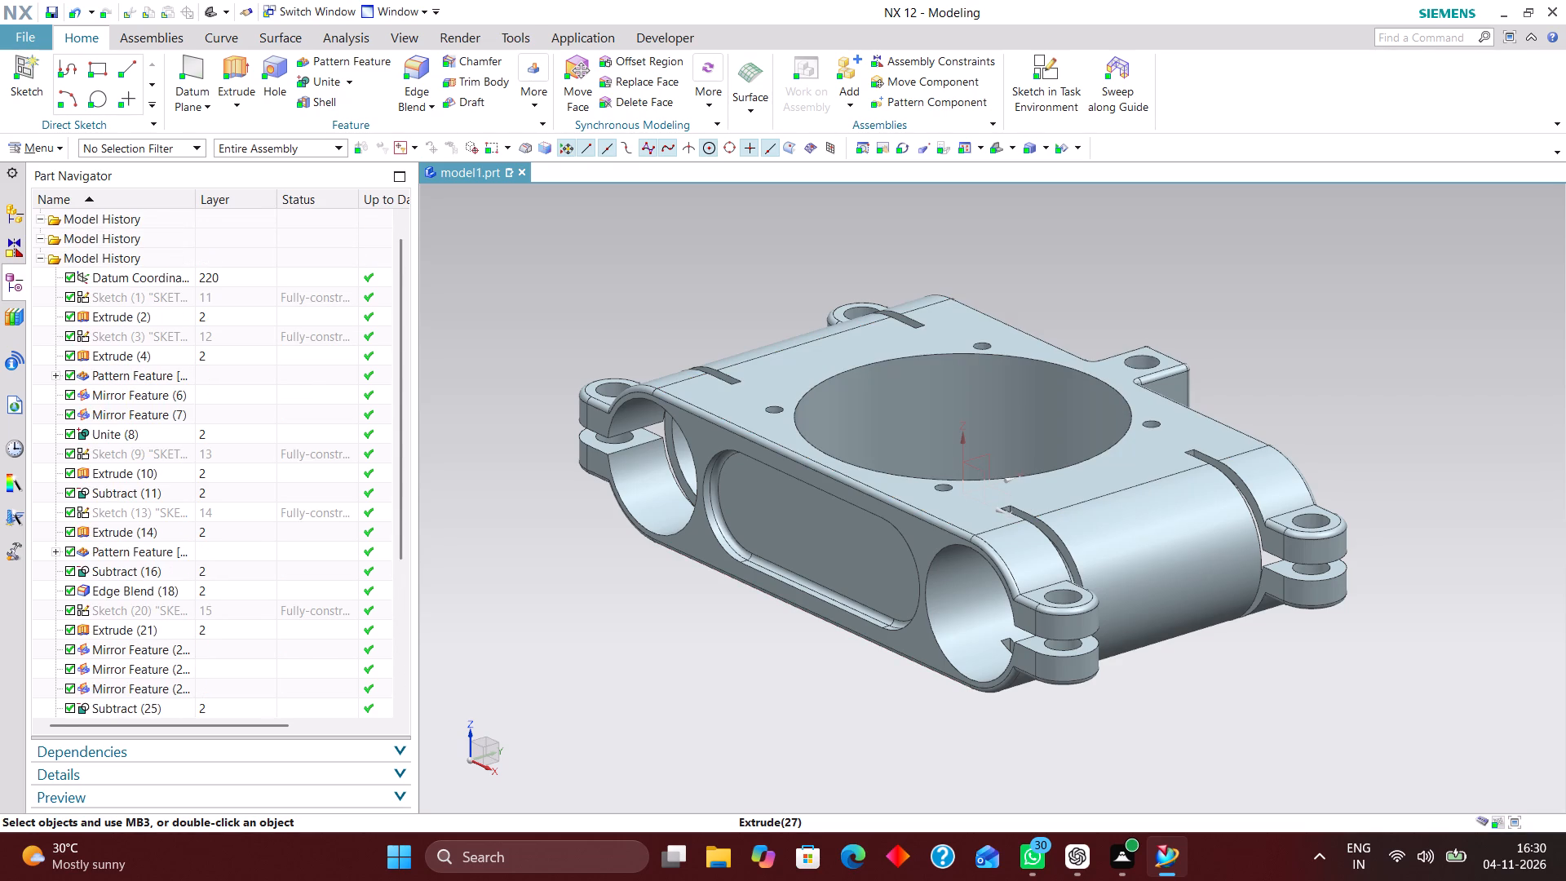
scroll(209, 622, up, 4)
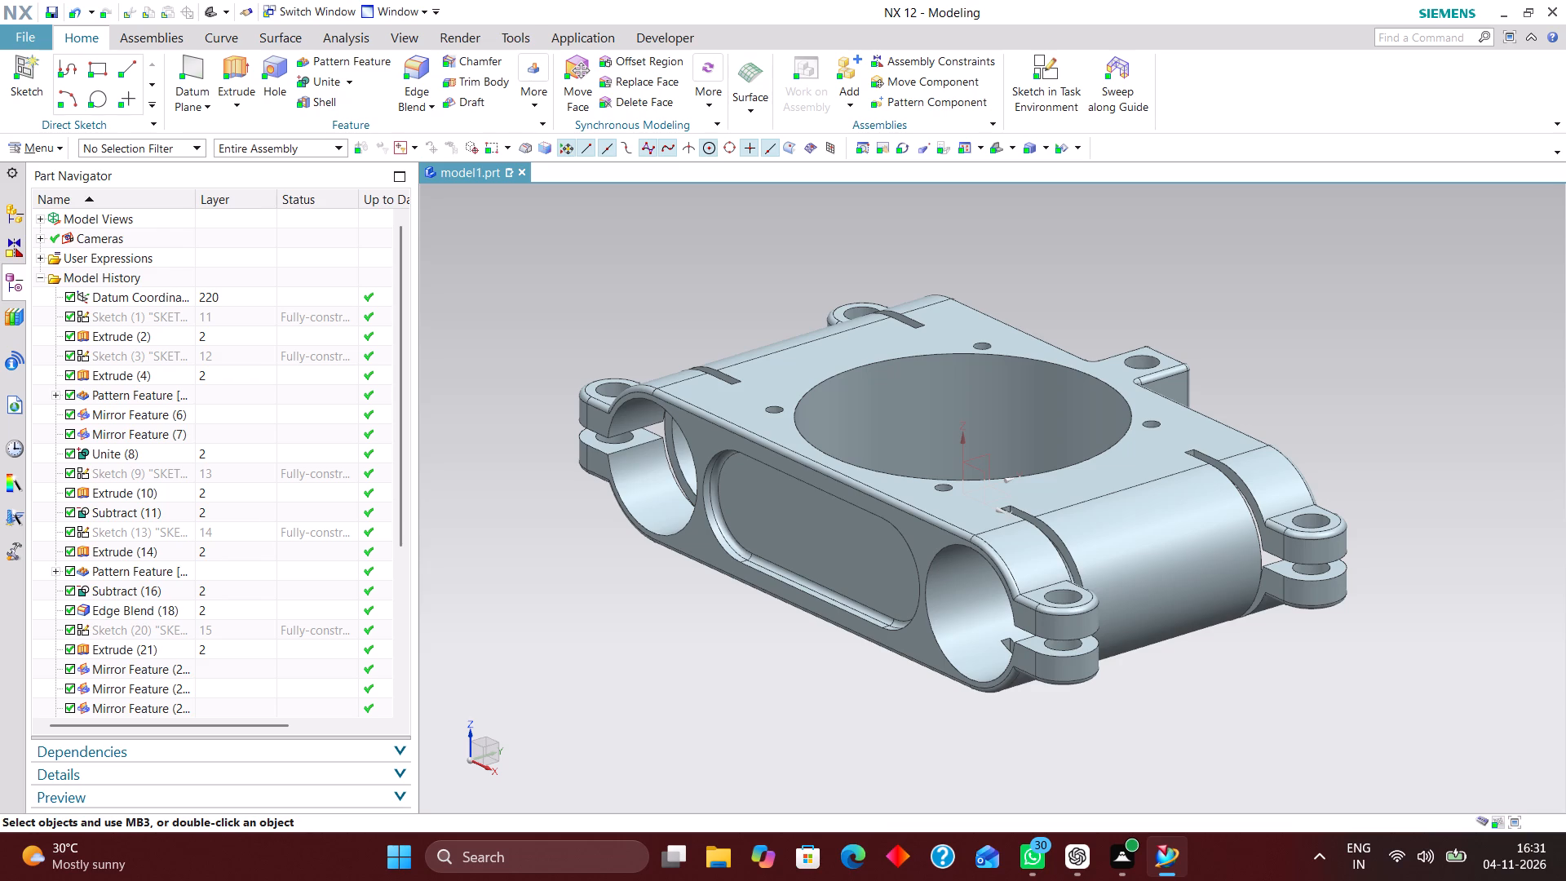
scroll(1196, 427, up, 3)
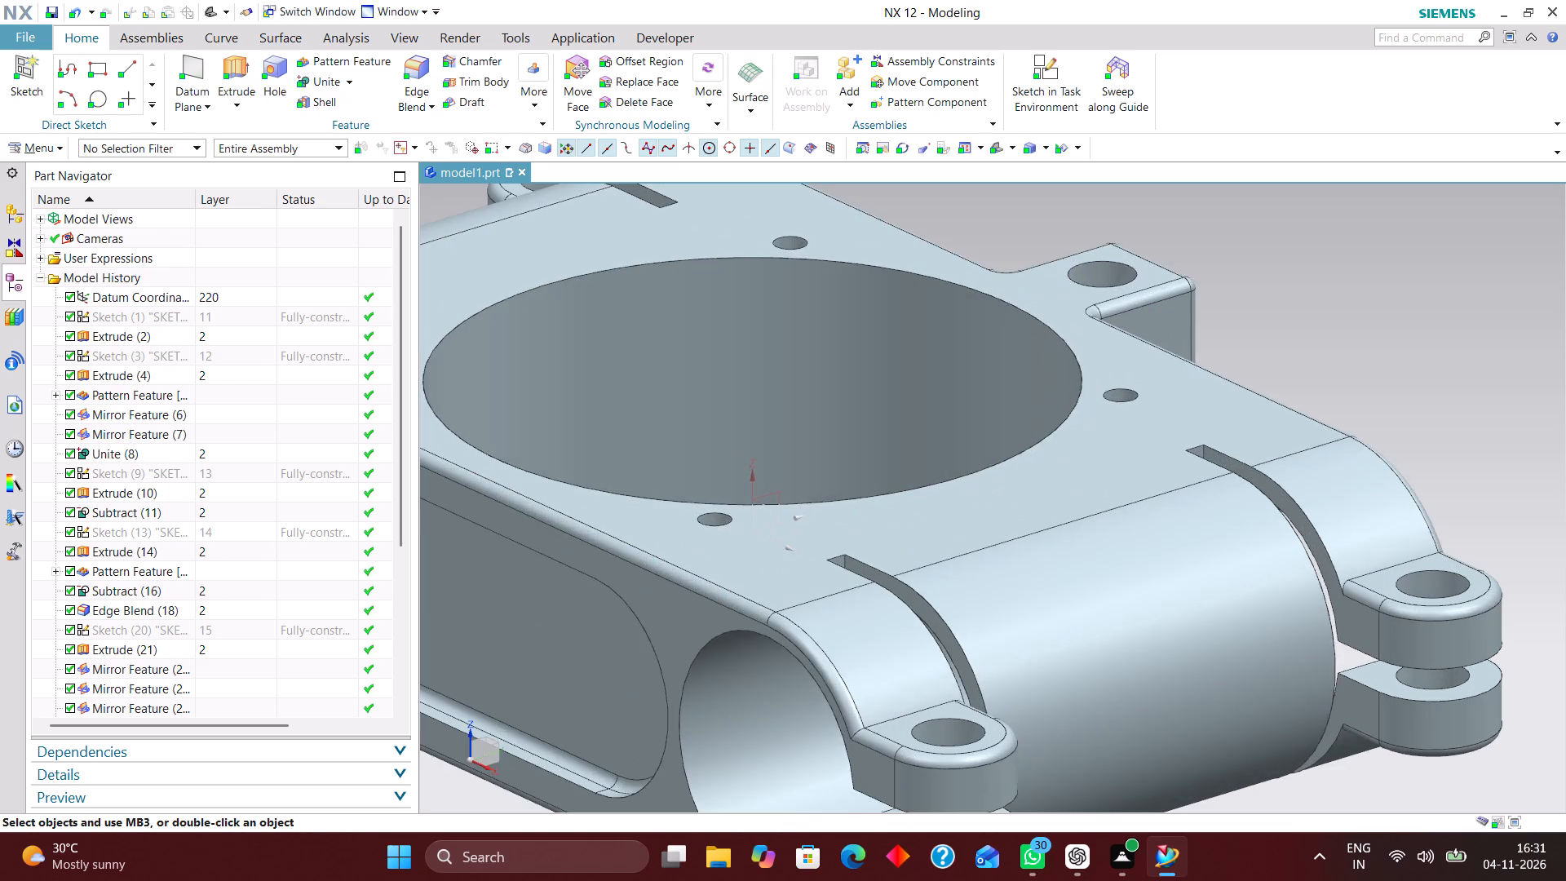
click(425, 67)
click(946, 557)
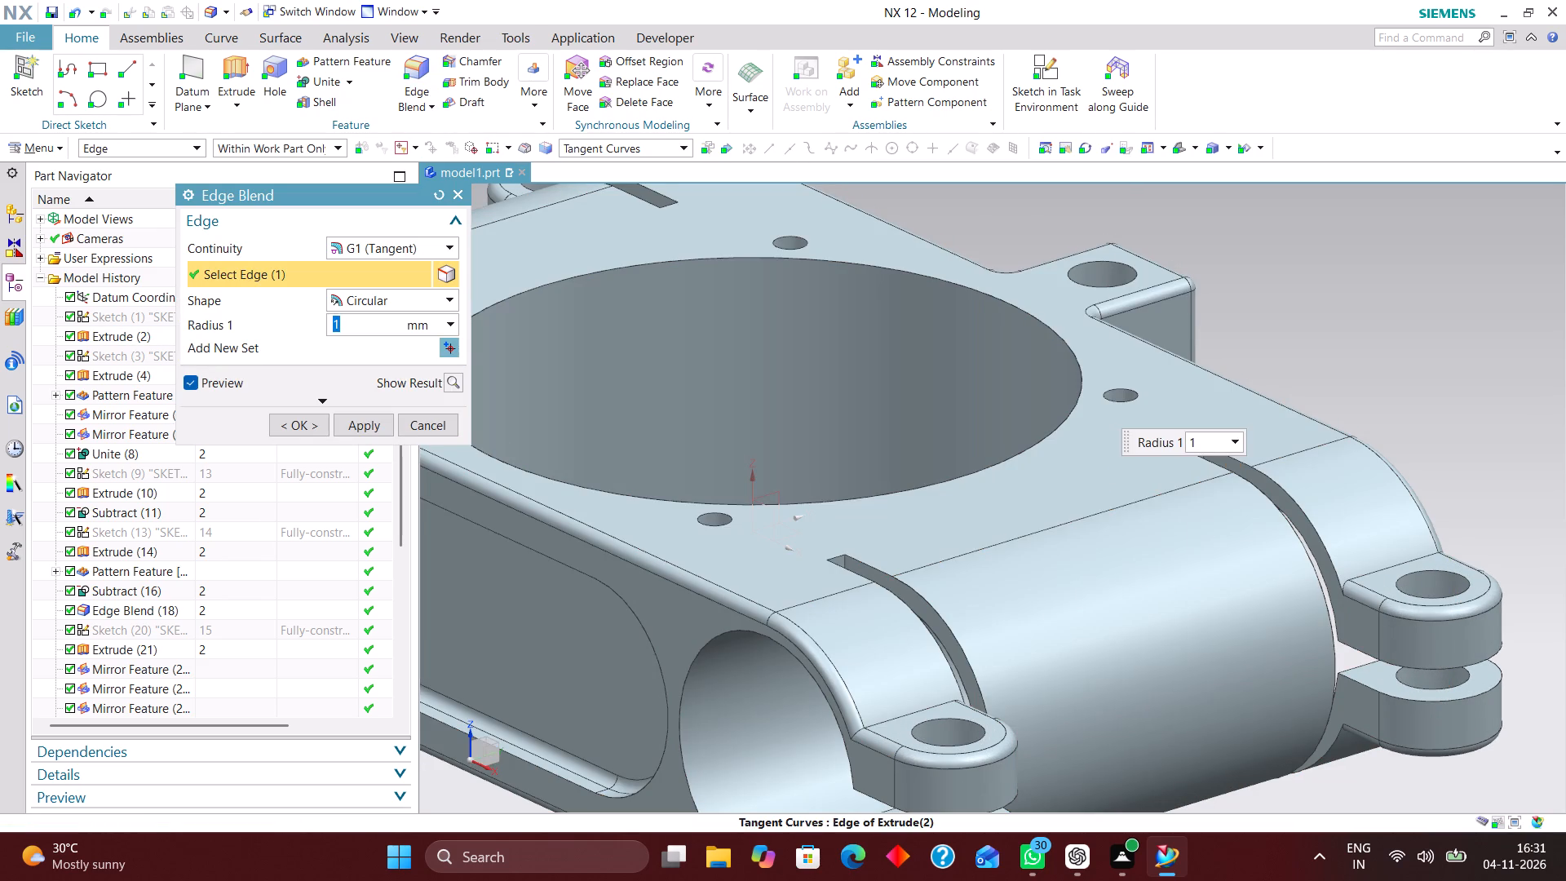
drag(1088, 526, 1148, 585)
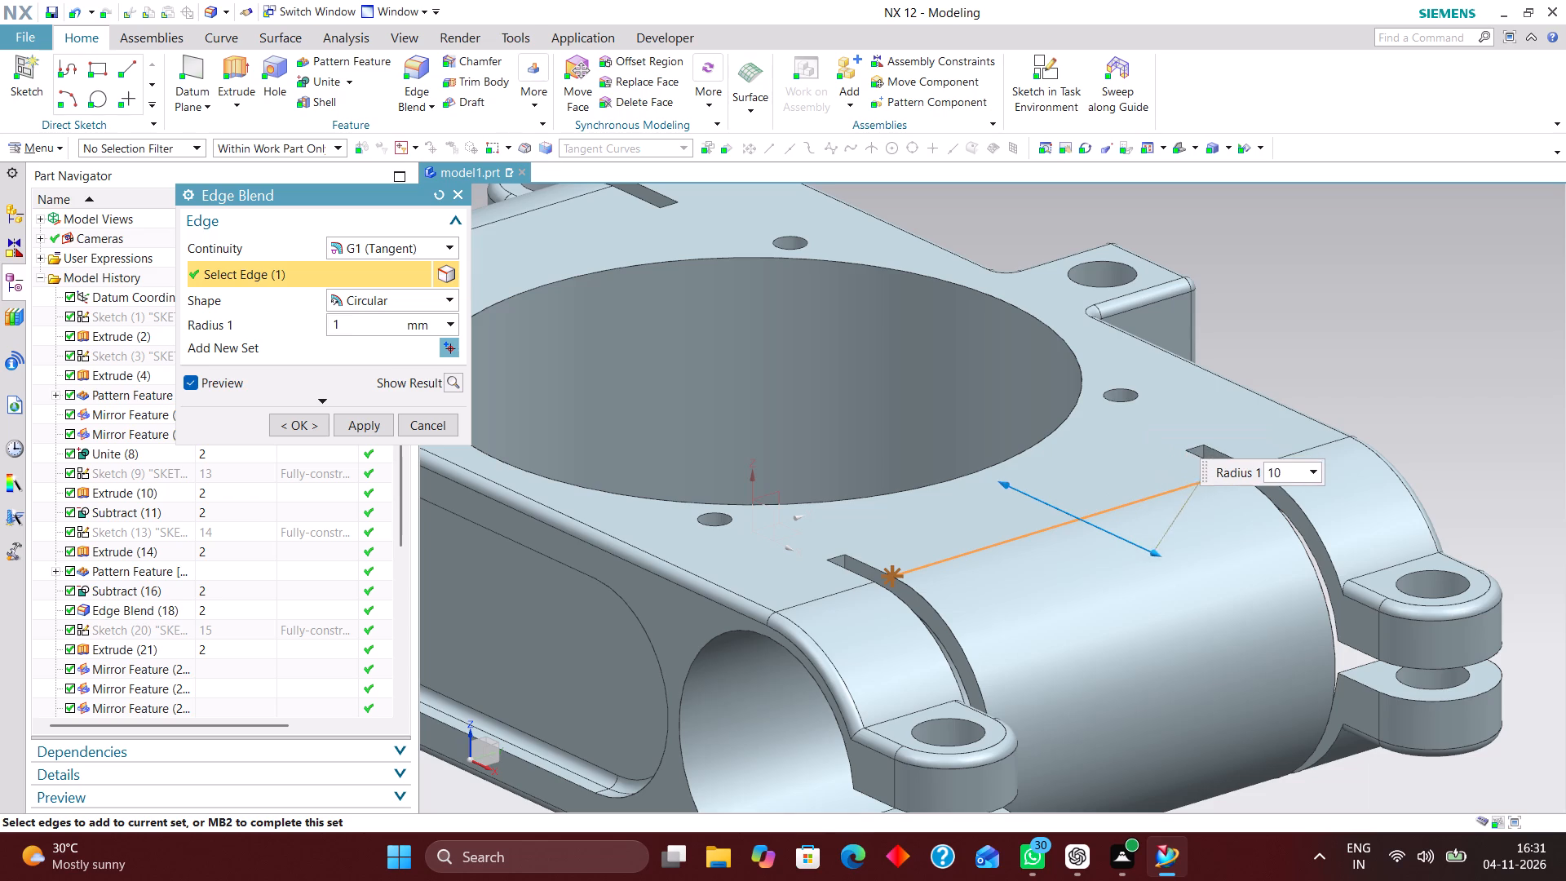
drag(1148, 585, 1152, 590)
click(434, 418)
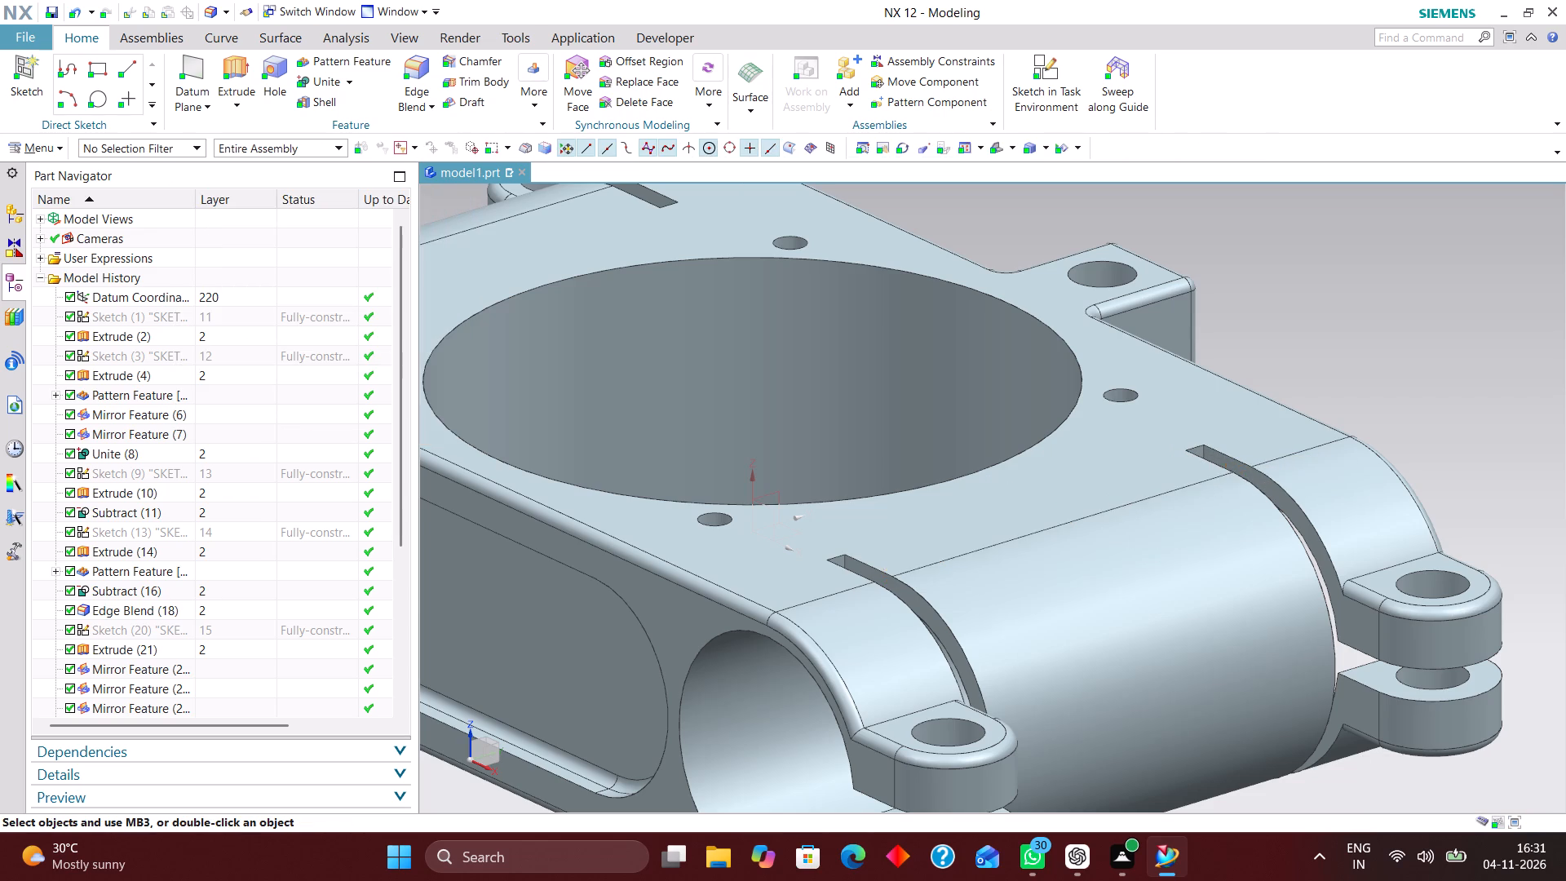
Examine the bracket's clamp lugs, slits, end bores and side pocket up close and from several angles, then its feature history.
scroll(1032, 489, down, 3)
scroll(1060, 557, up, 3)
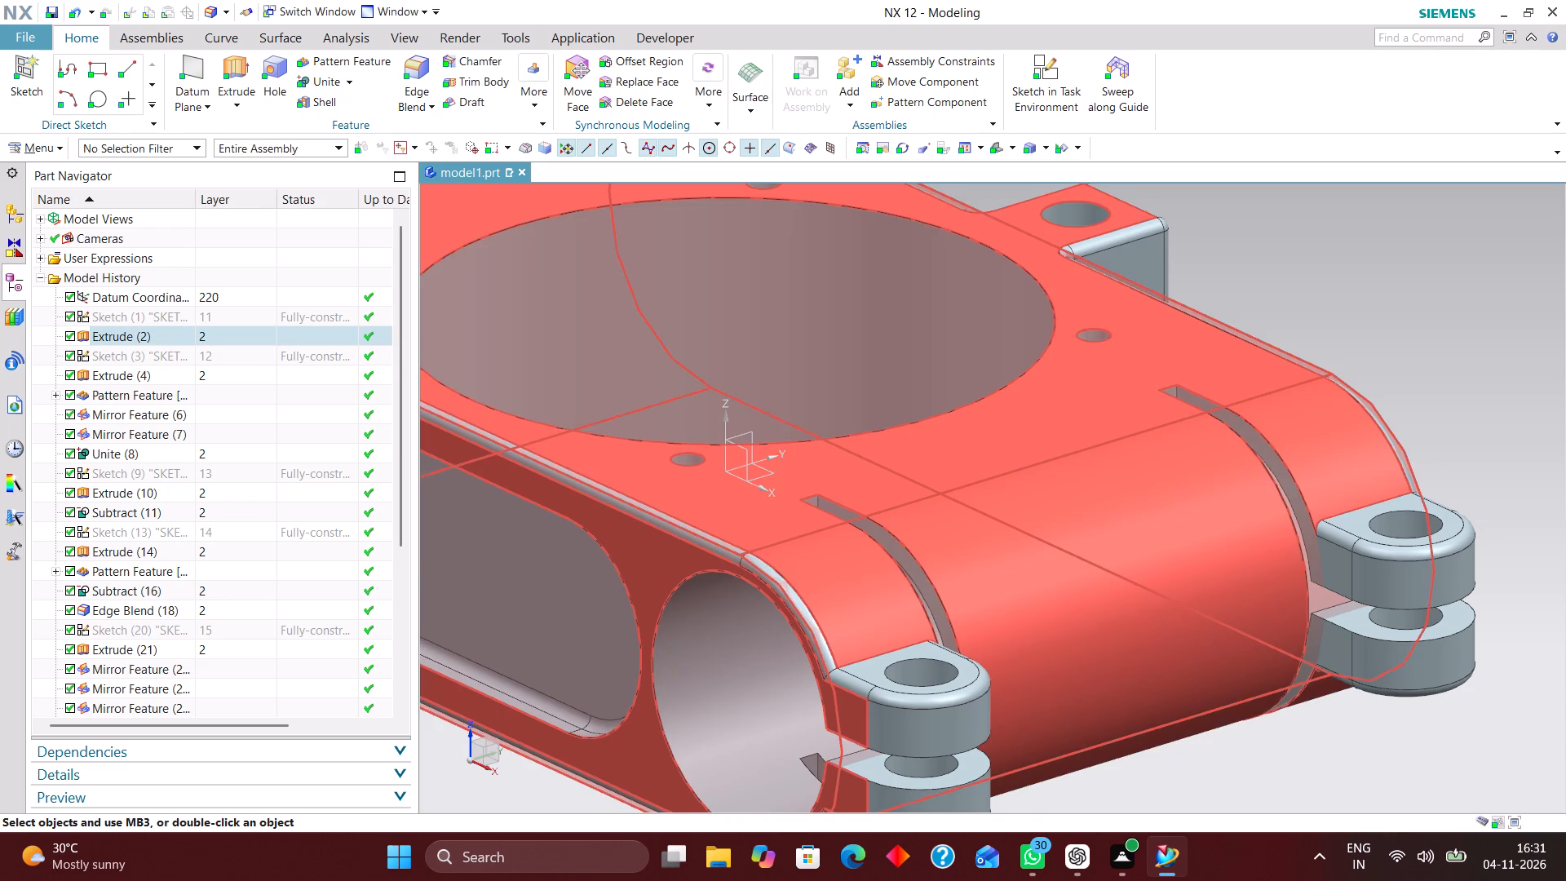
scroll(1236, 724, down, 3)
scroll(1223, 754, up, 3)
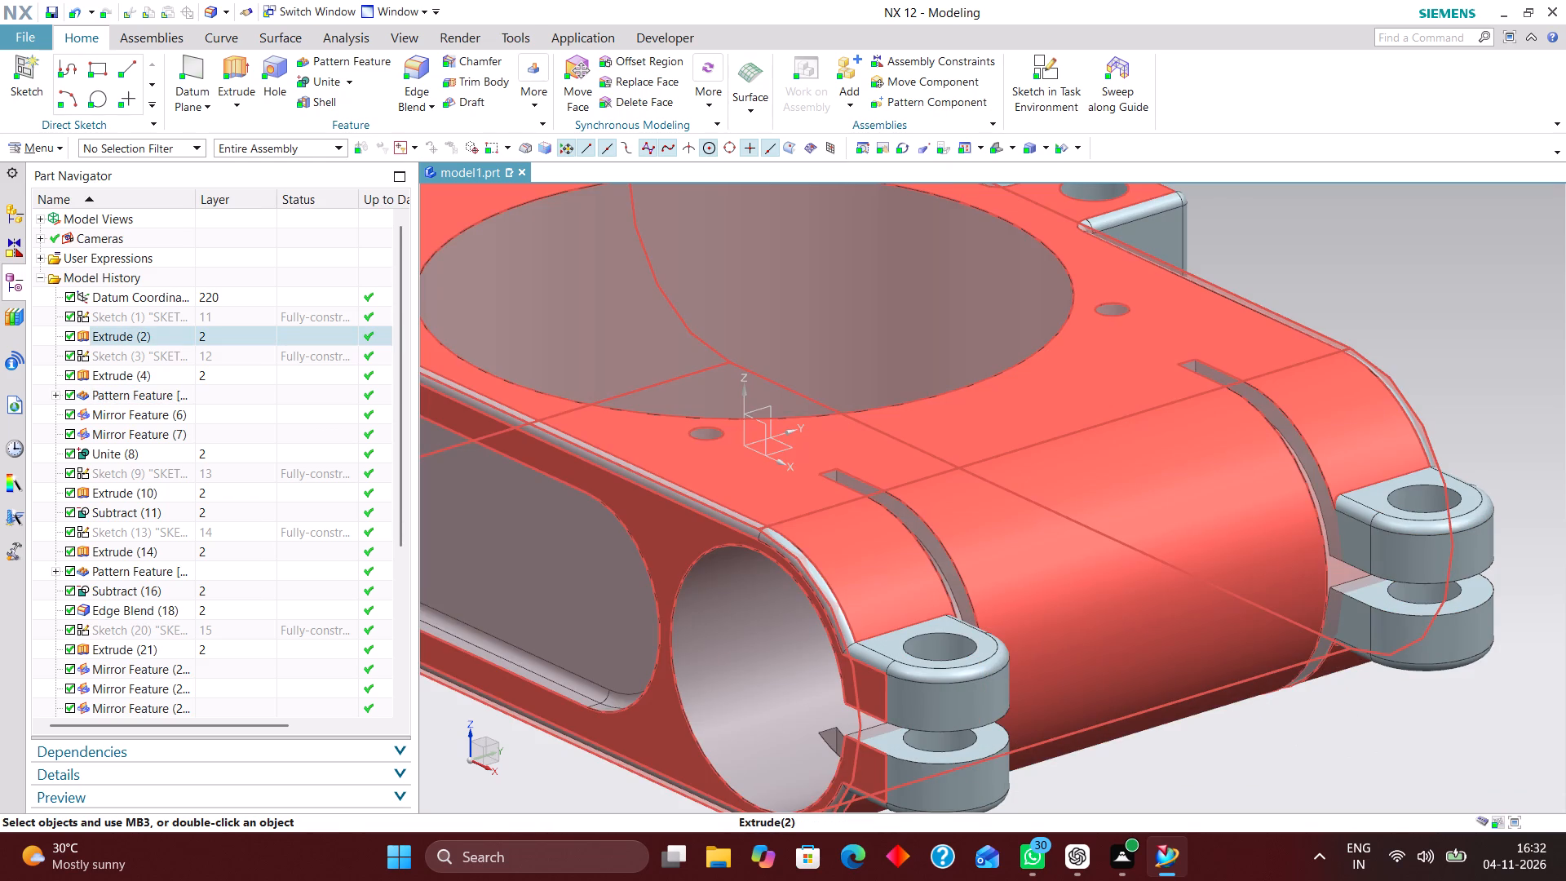
scroll(1049, 648, up, 3)
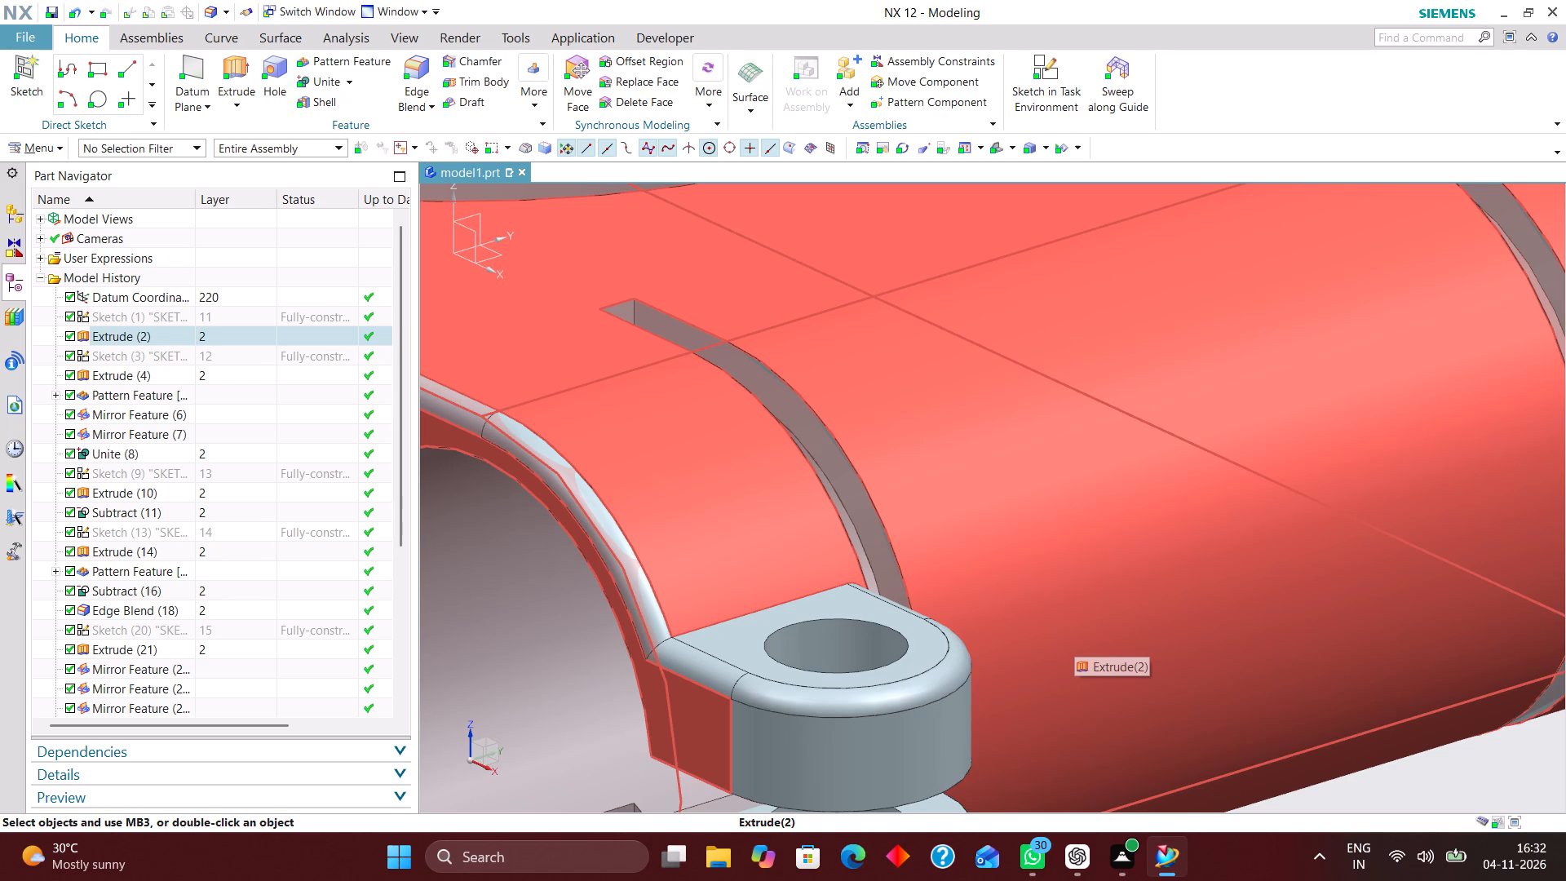
scroll(1093, 542, down, 2)
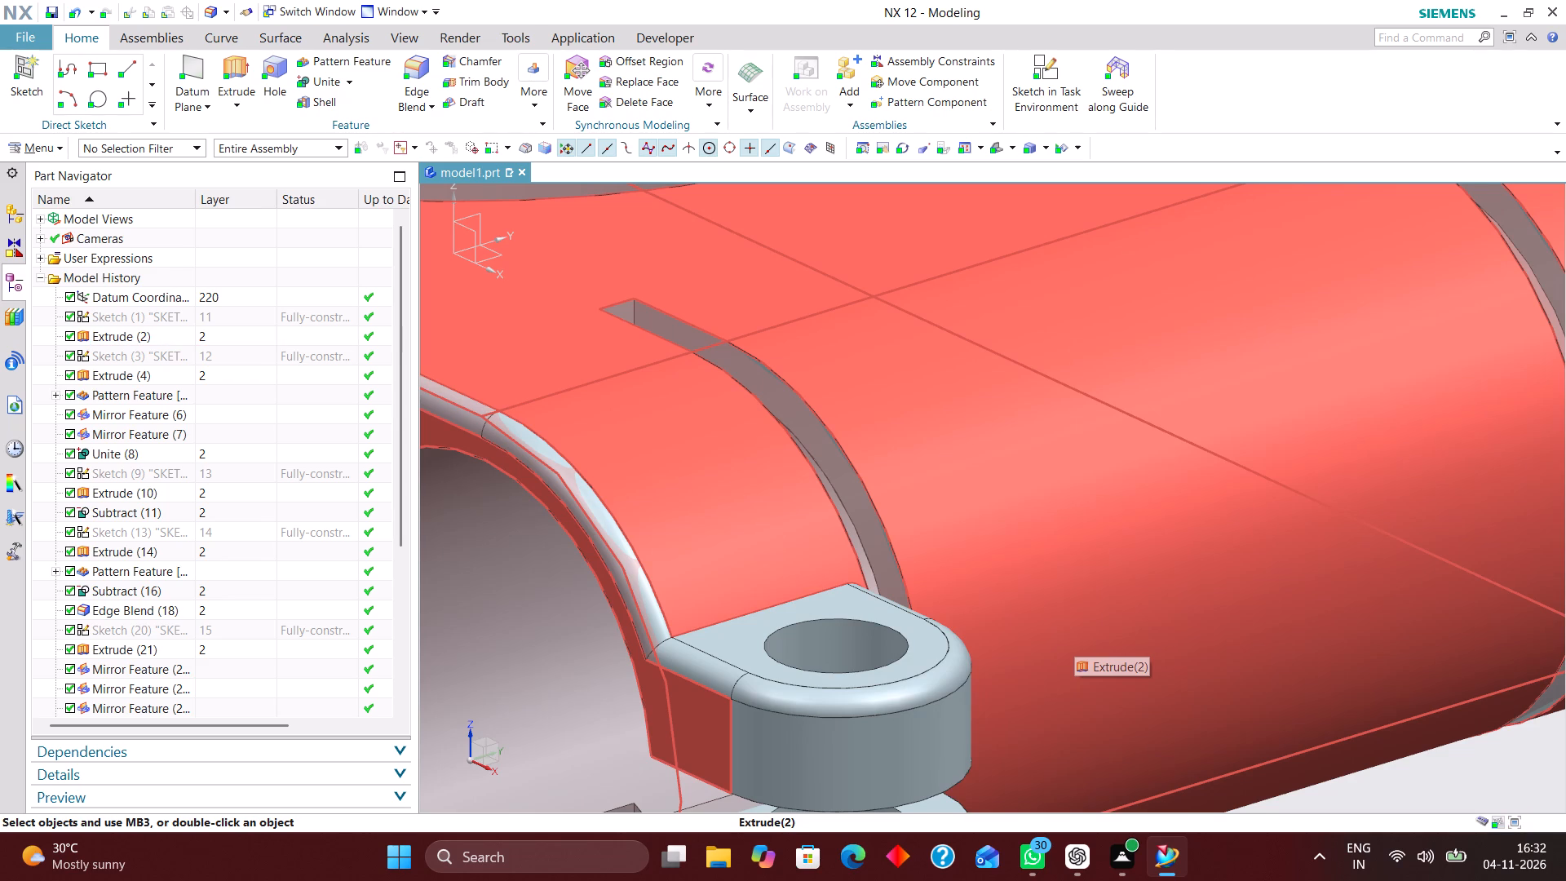
scroll(1093, 543, down, 3)
scroll(1228, 702, up, 1)
scroll(1222, 703, down, 1)
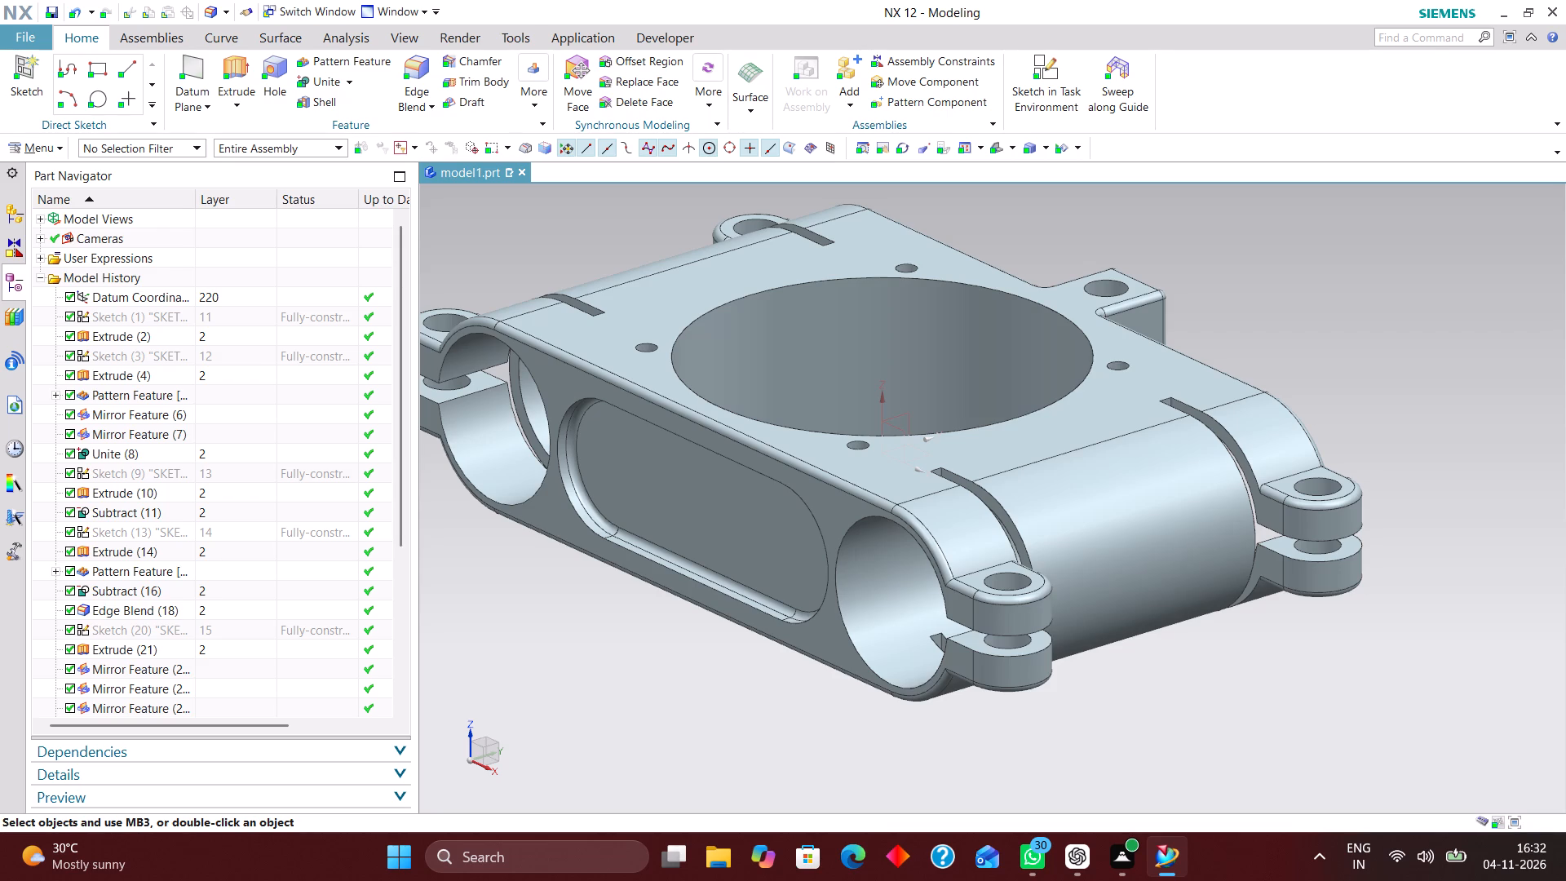
middle_drag(1267, 707, 1339, 708)
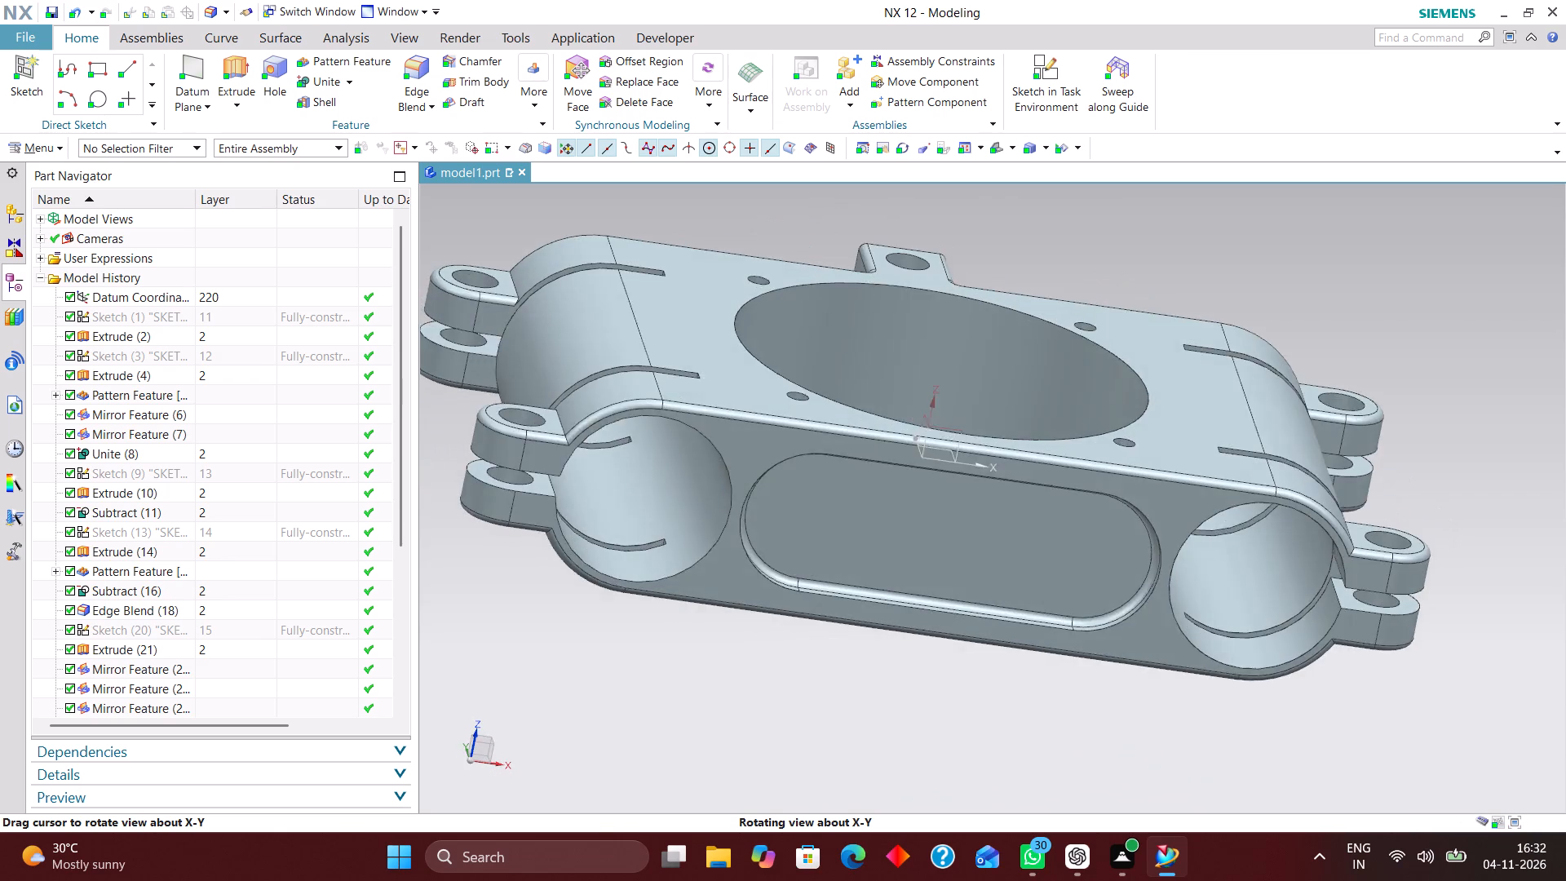
middle_drag(1339, 708, 1331, 710)
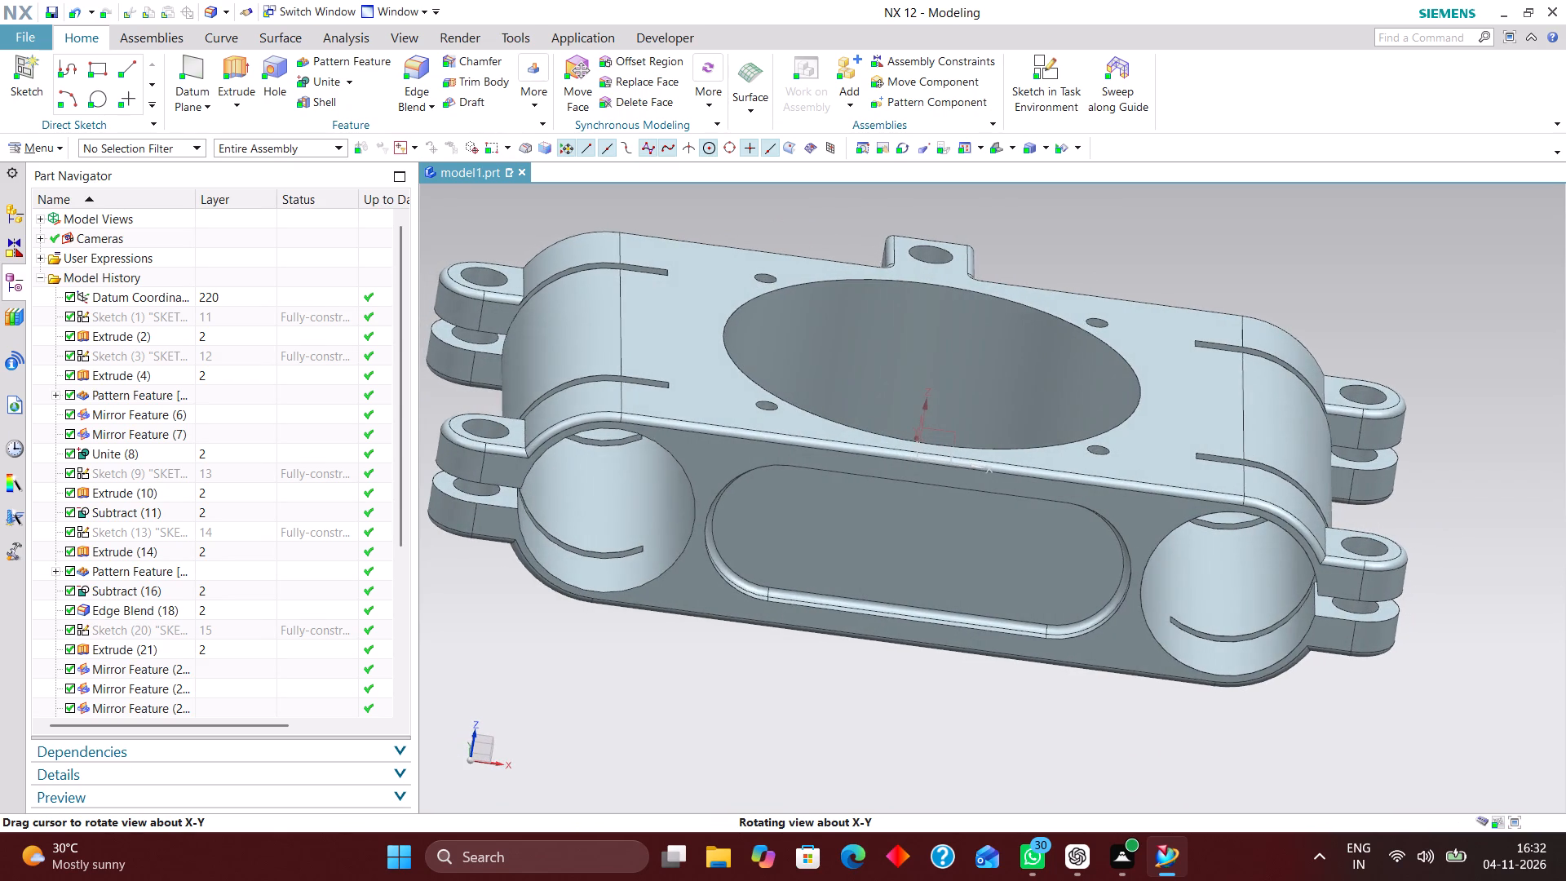
middle_drag(1331, 710, 1307, 693)
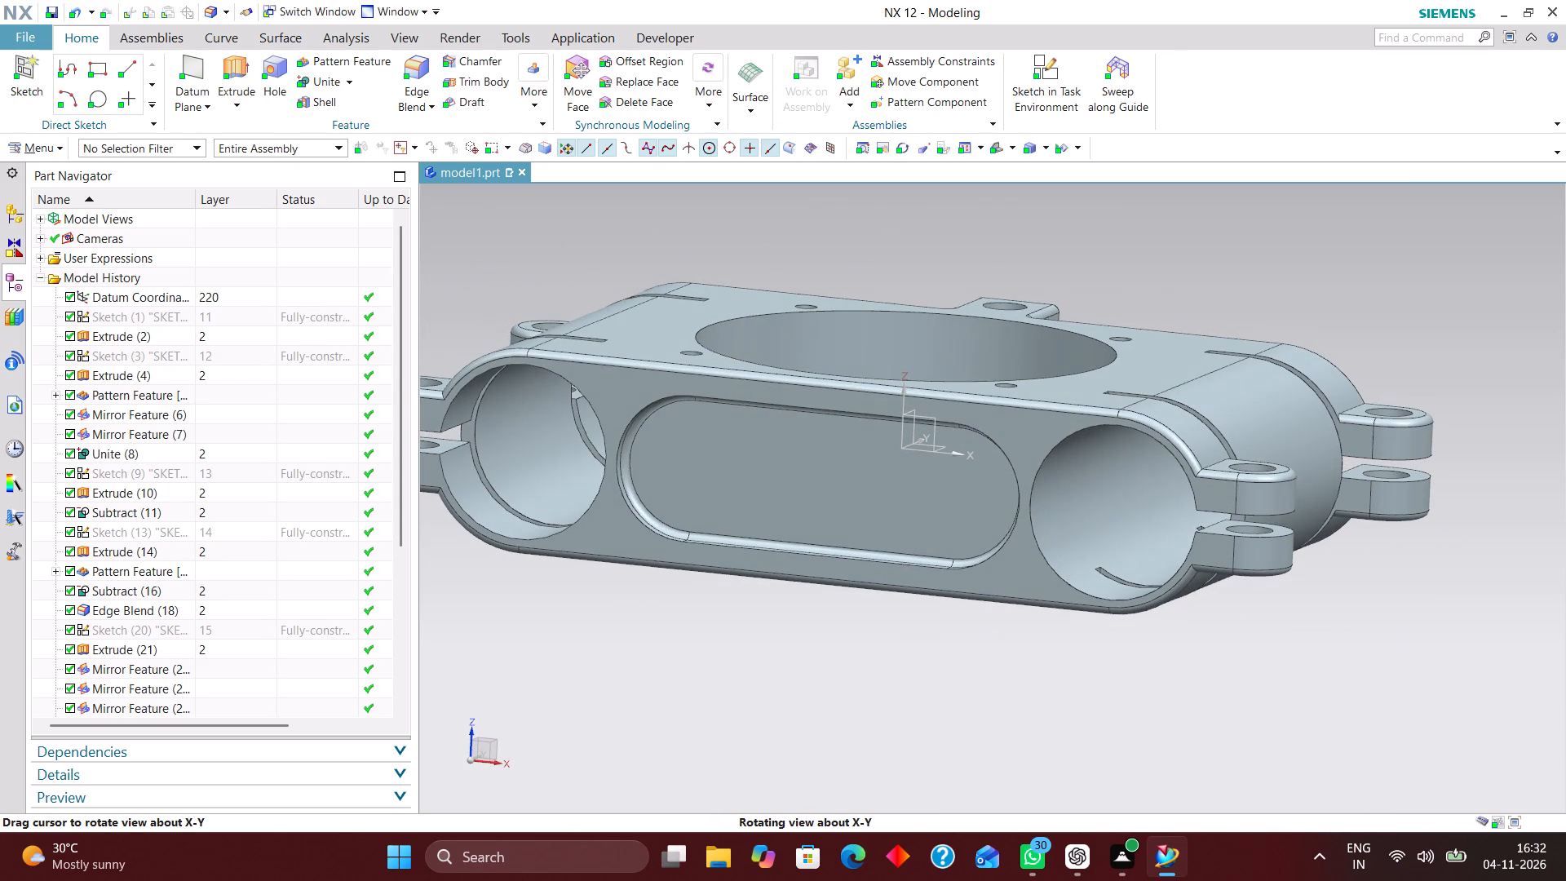
middle_drag(1307, 693, 1321, 702)
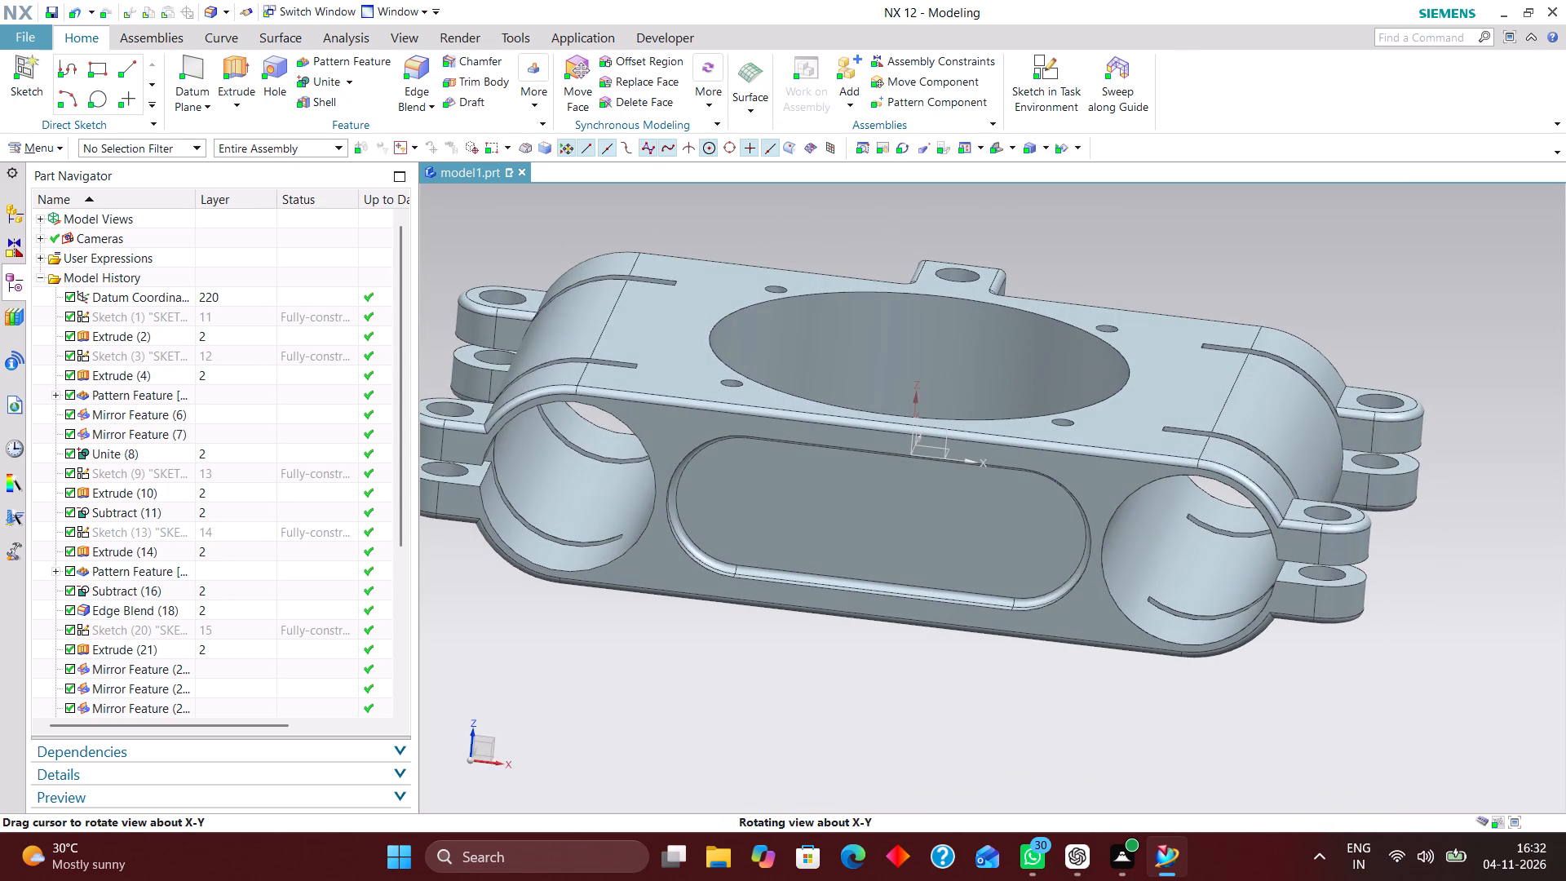
middle_drag(1321, 702, 1324, 702)
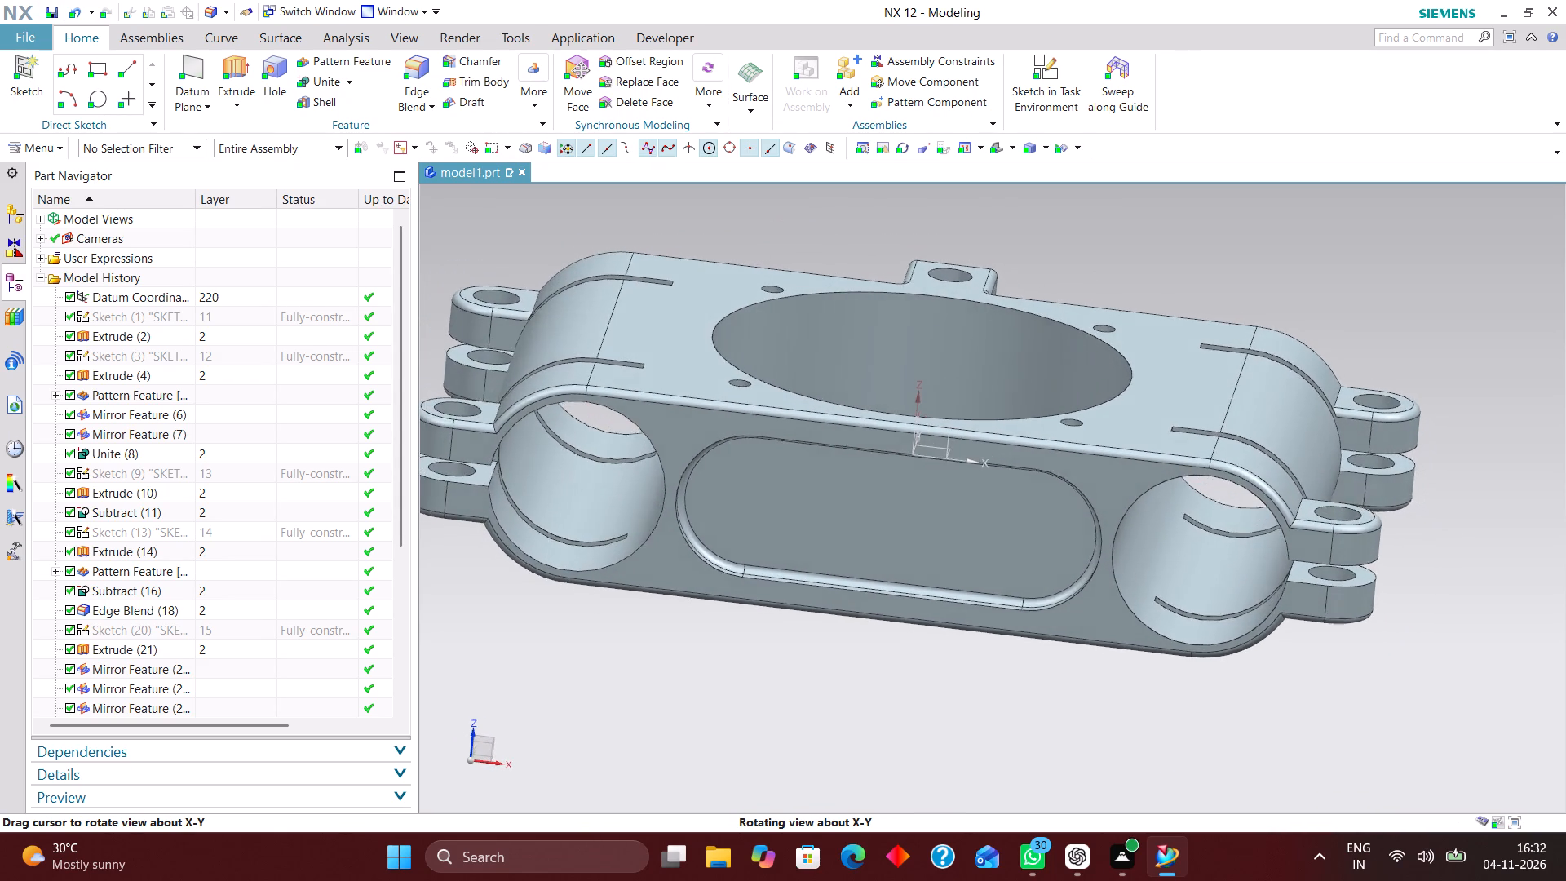
middle_drag(1324, 702, 1310, 697)
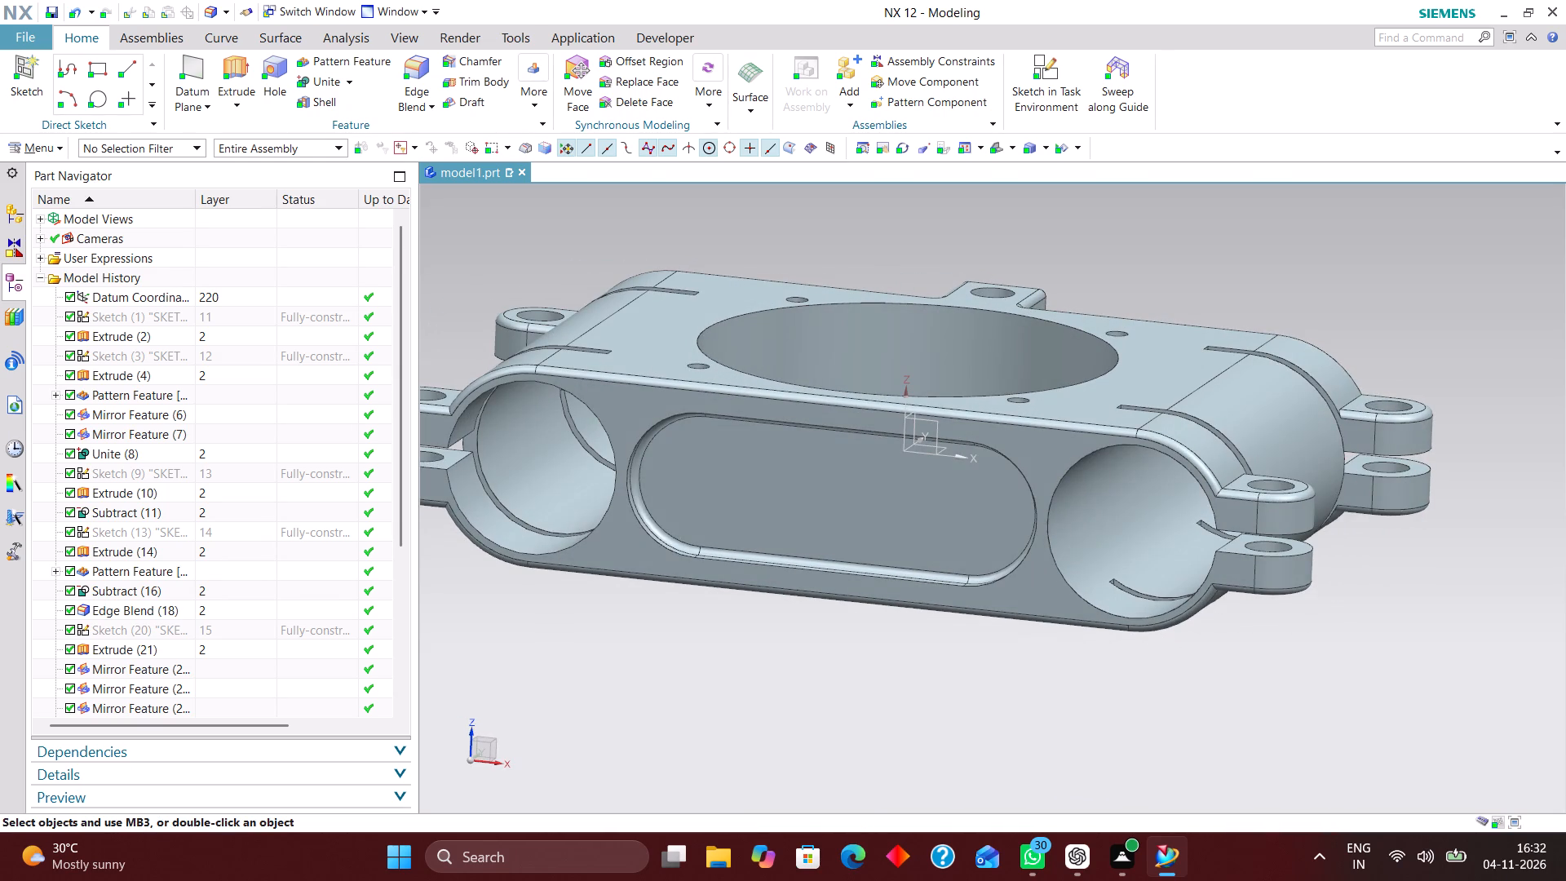
scroll(223, 538, down, 6)
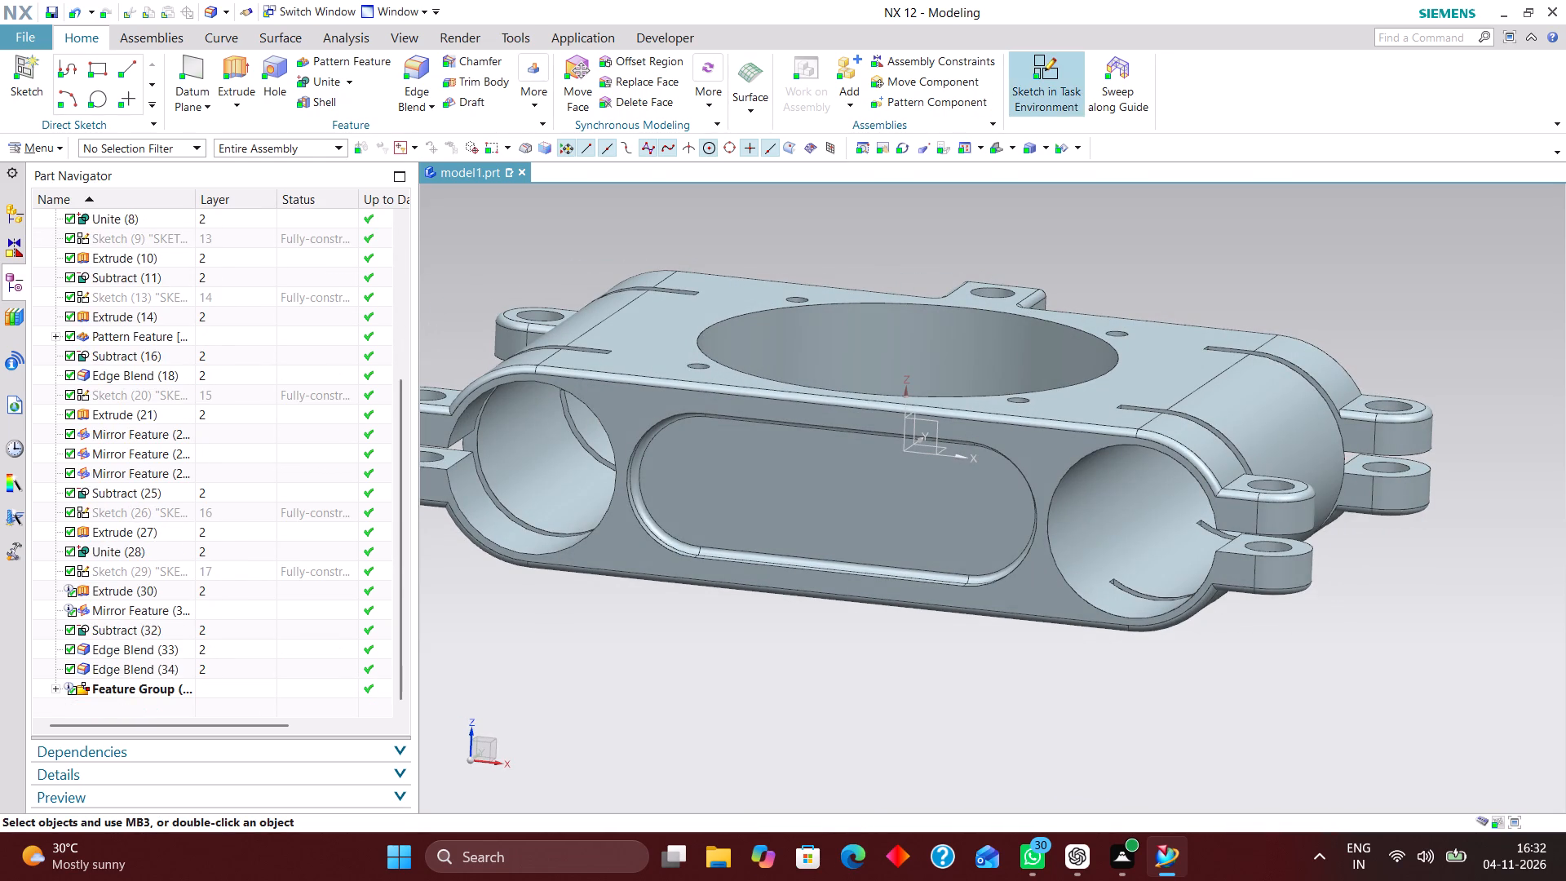
Start a new sketch in the task environment on the XZ plane of the datum coordinate system.
click(1052, 61)
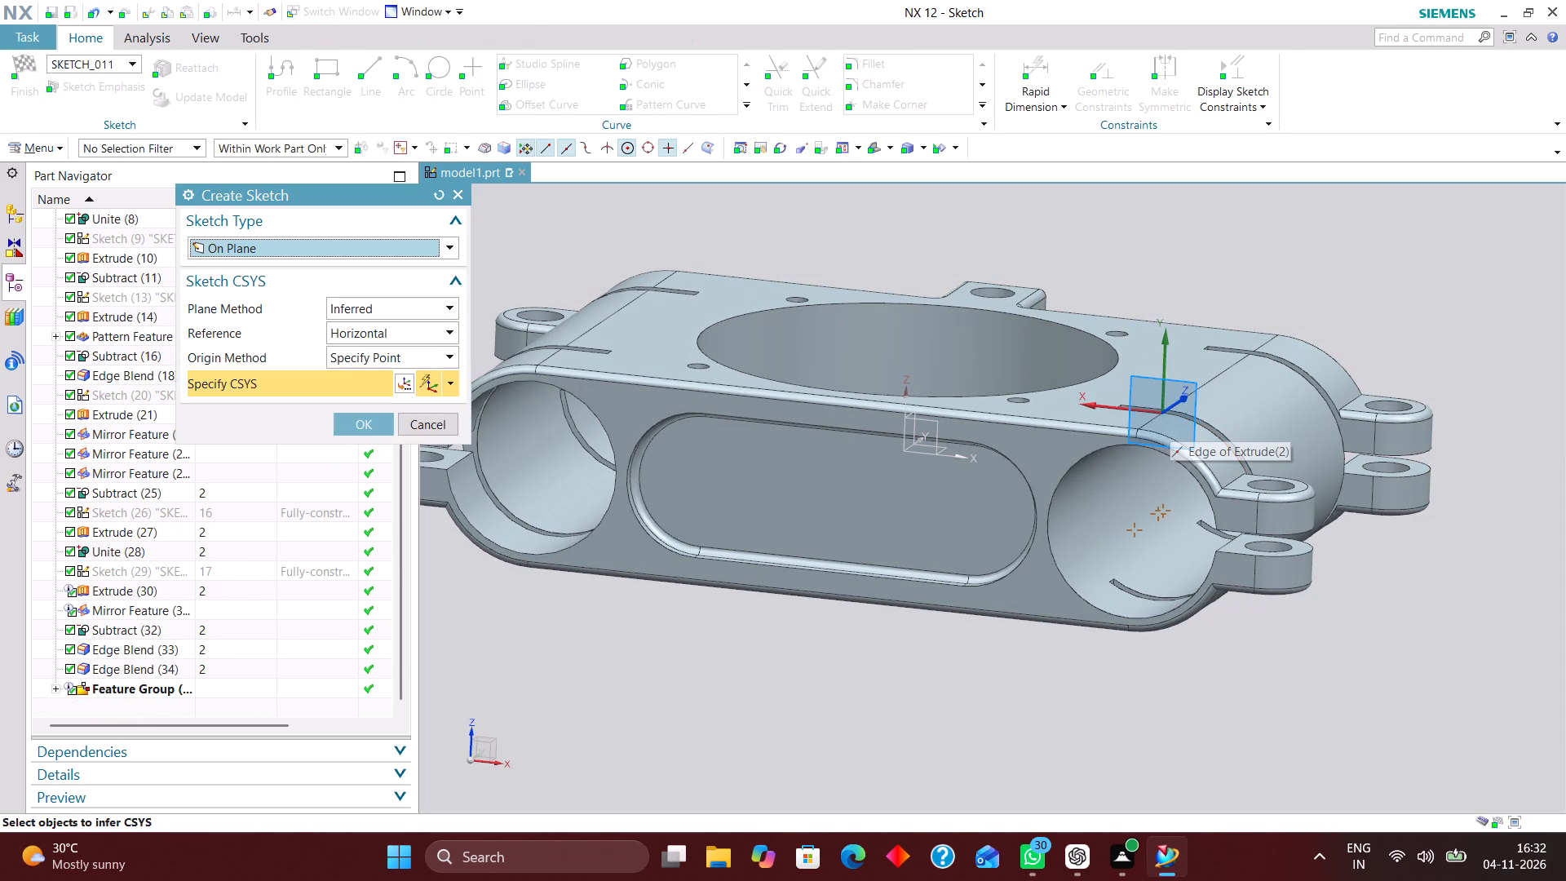
click(932, 422)
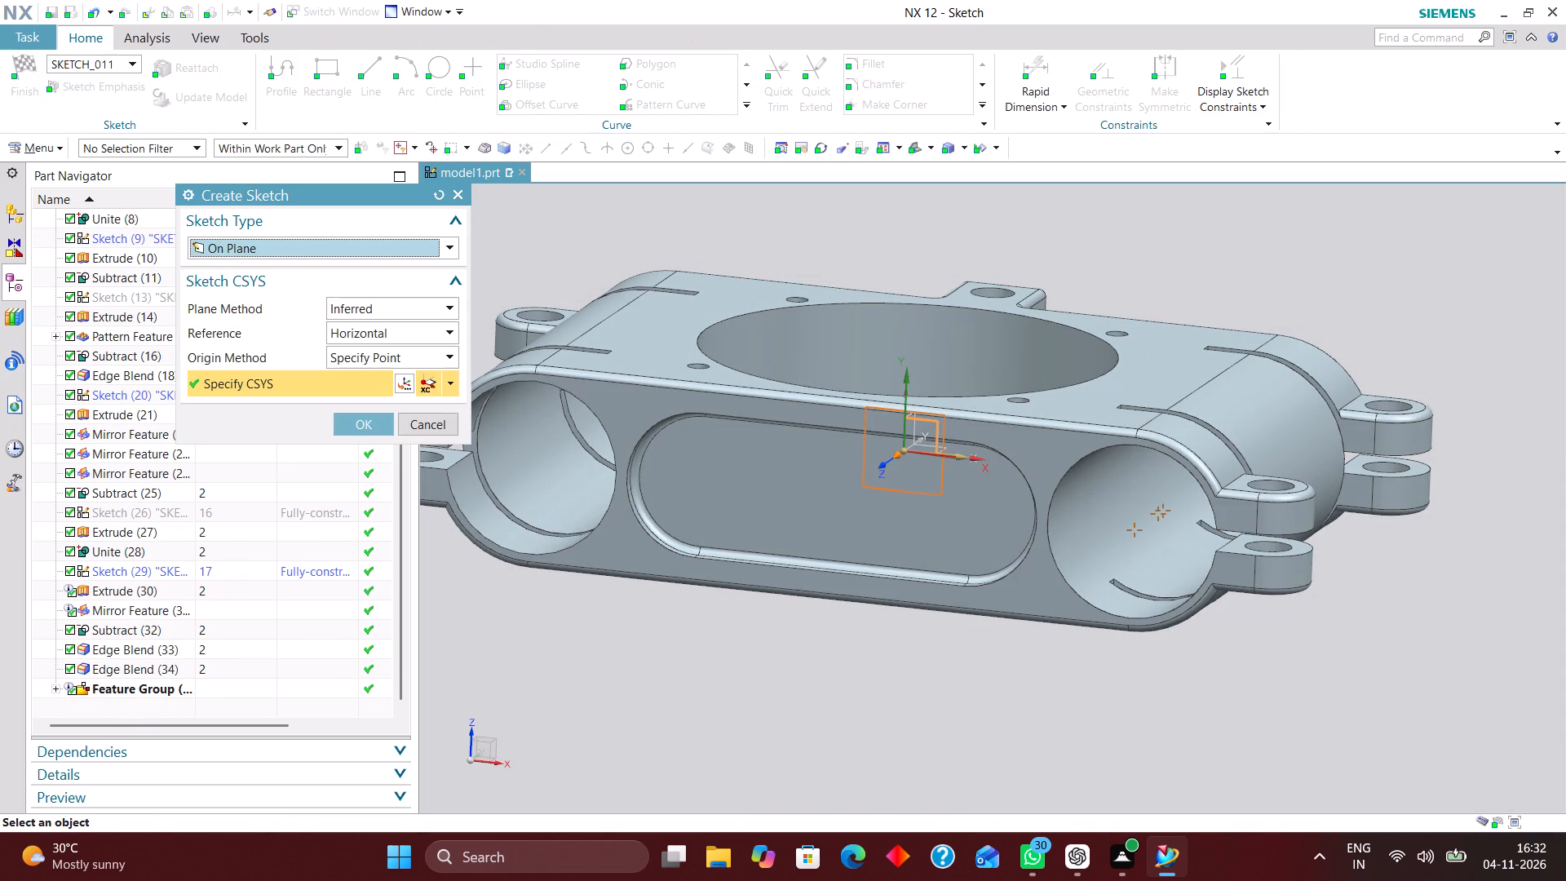
click(357, 422)
Draw a vertical line about 19.5 mm long across the split clamp lugs on the bracket's positive-X end.
scroll(741, 560, down, 4)
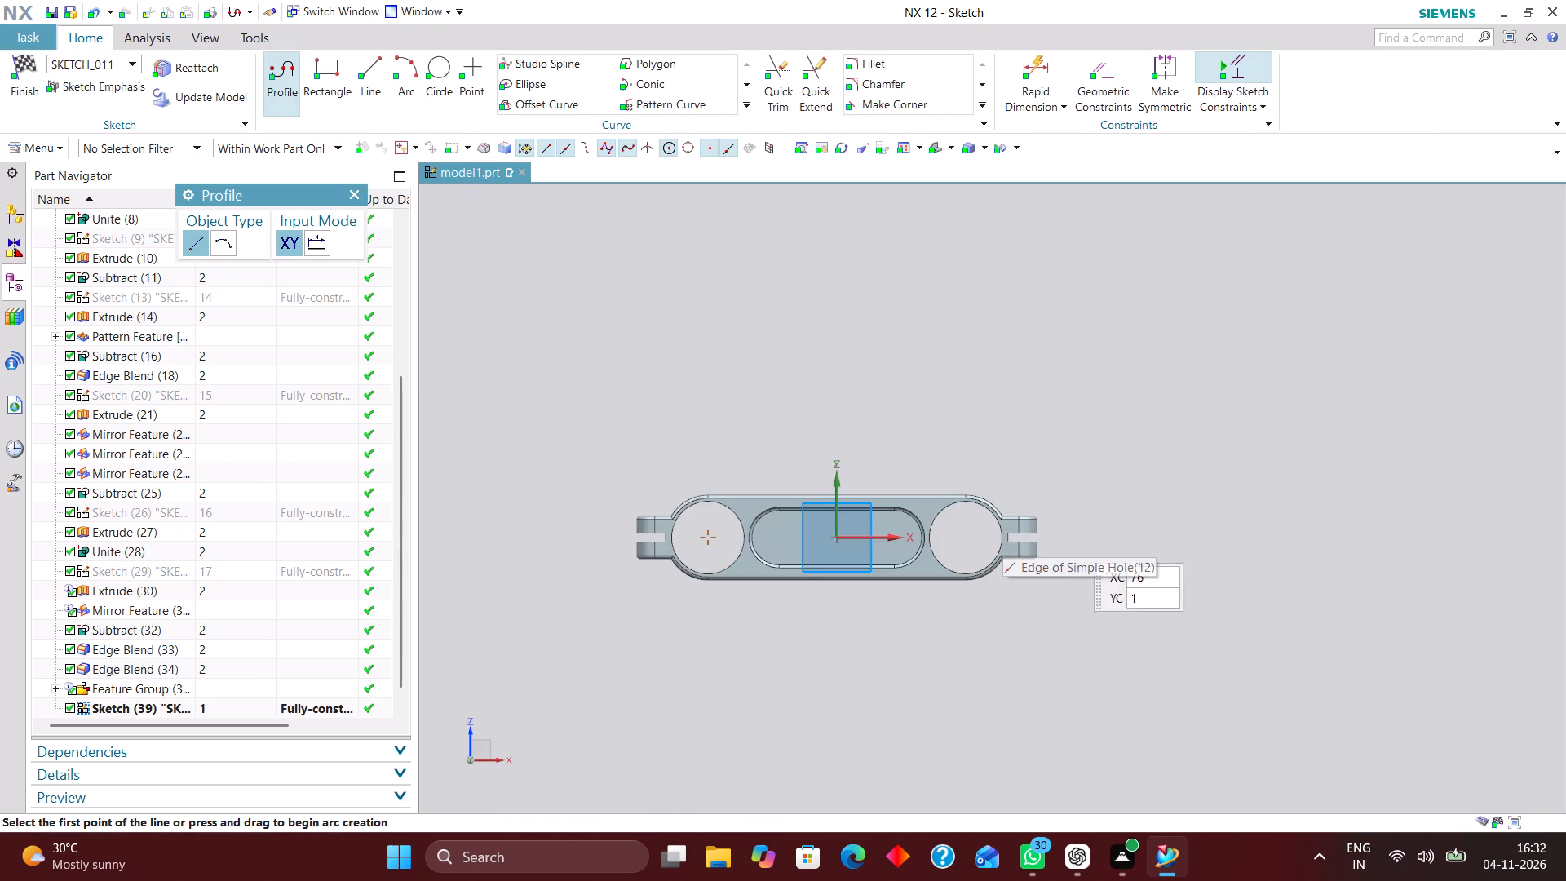
scroll(990, 554, up, 7)
scroll(1233, 509, down, 2)
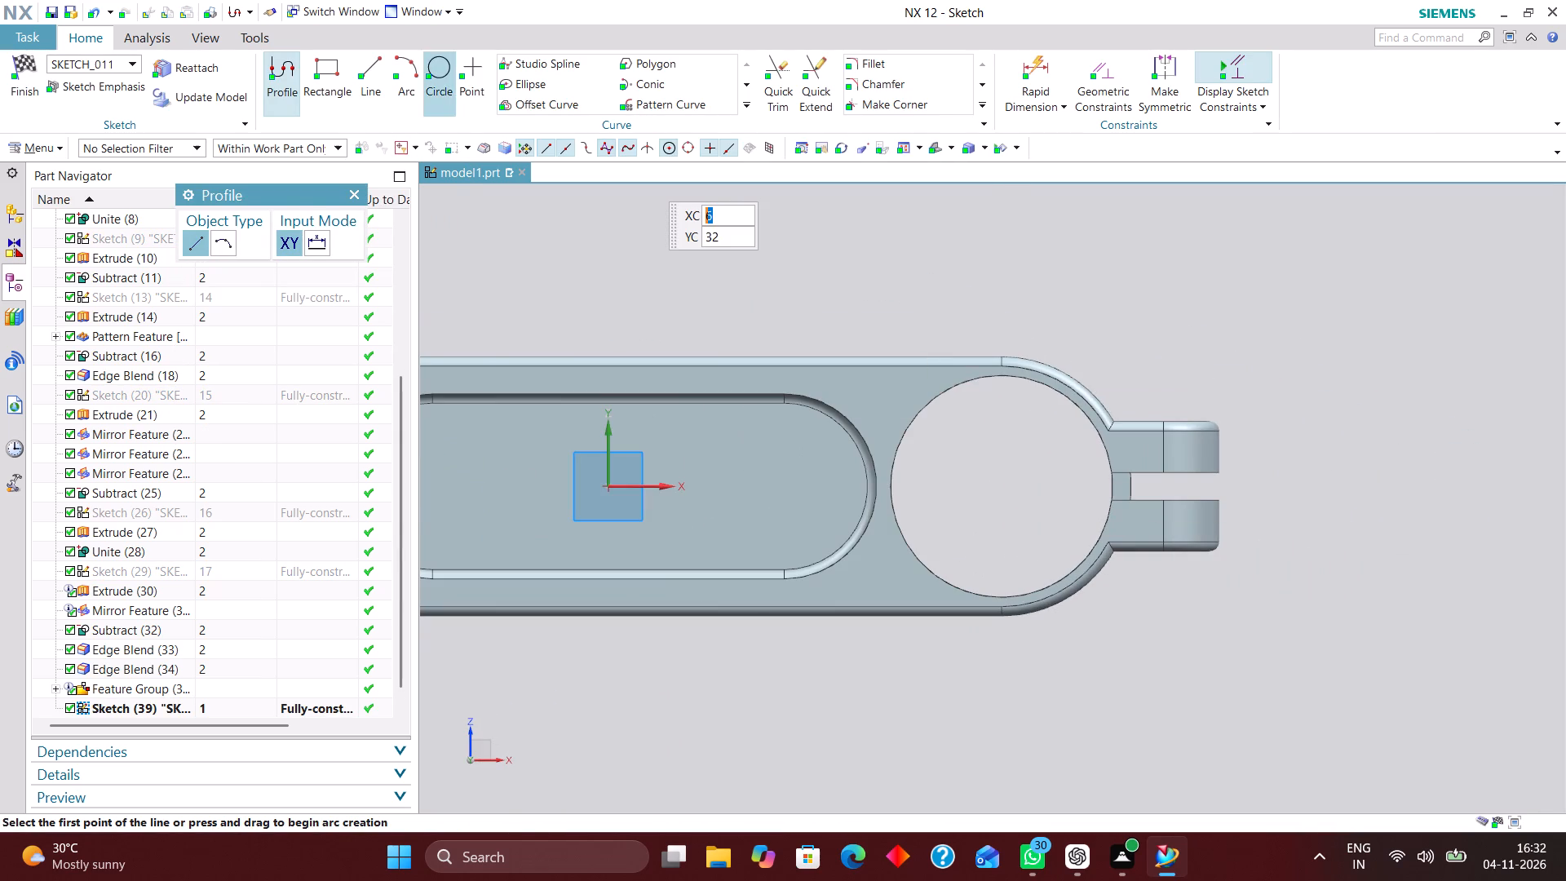
click(372, 67)
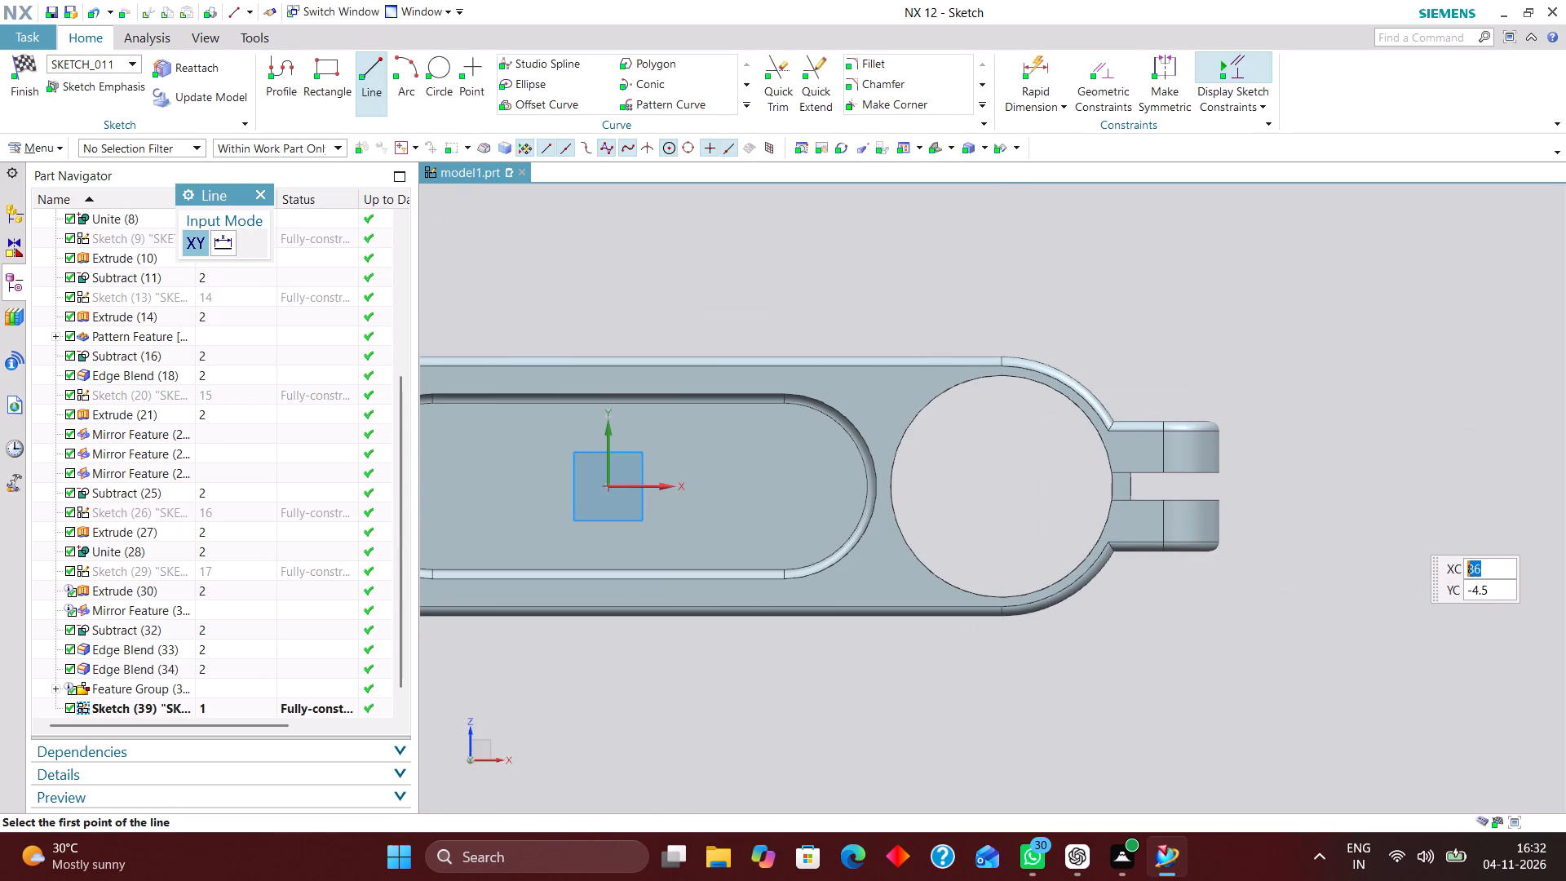
click(1150, 399)
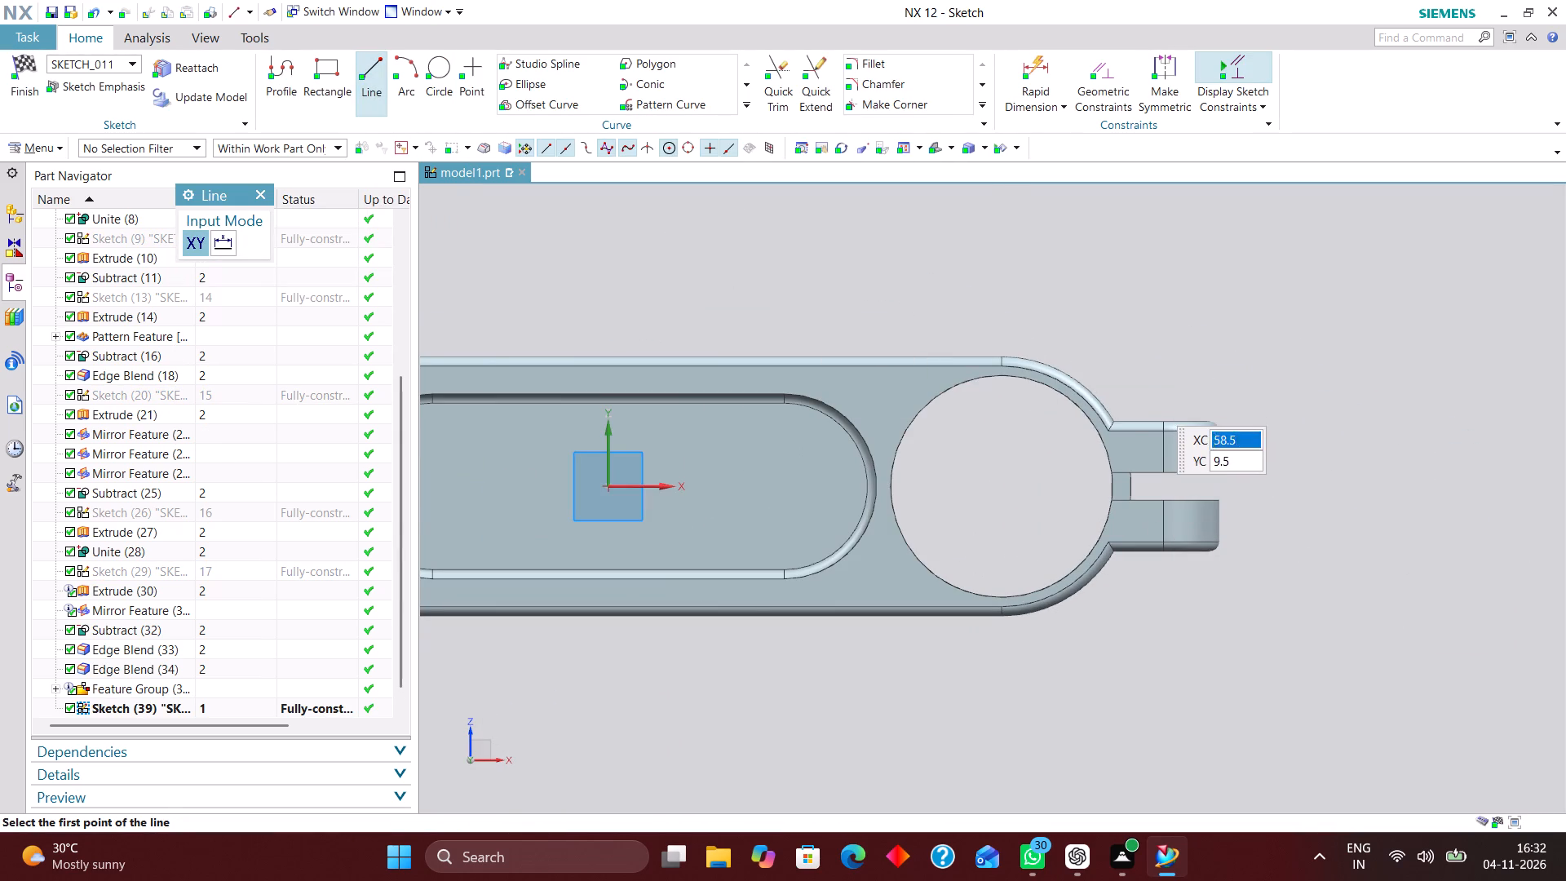
click(1156, 578)
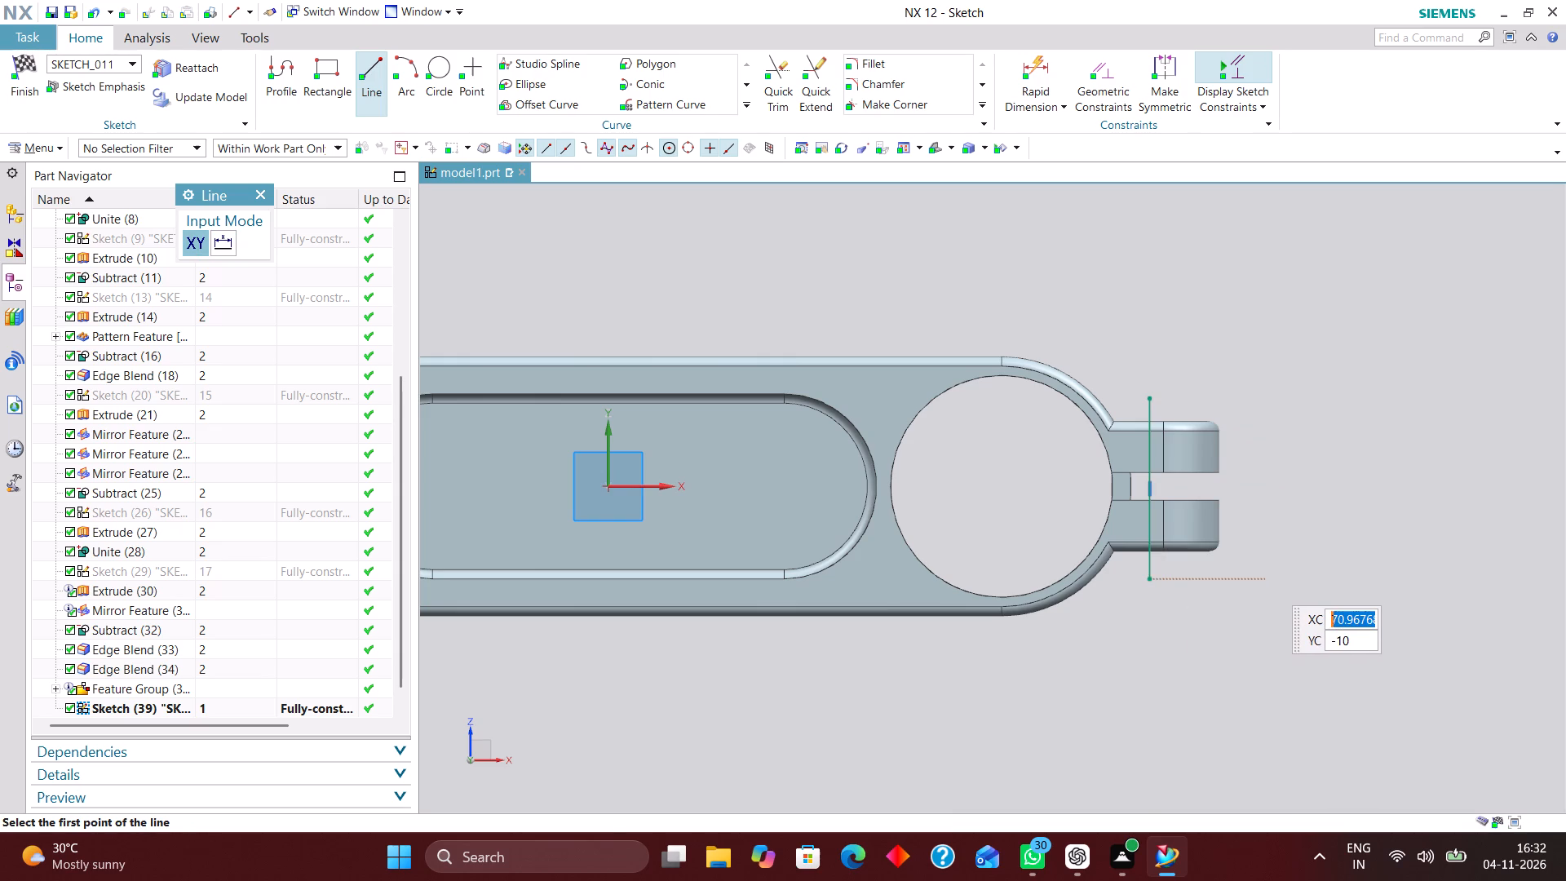
Constrain the vertical line's midpoint to lie on the sketch's horizontal axis with a Point on Curve constraint.
click(1105, 66)
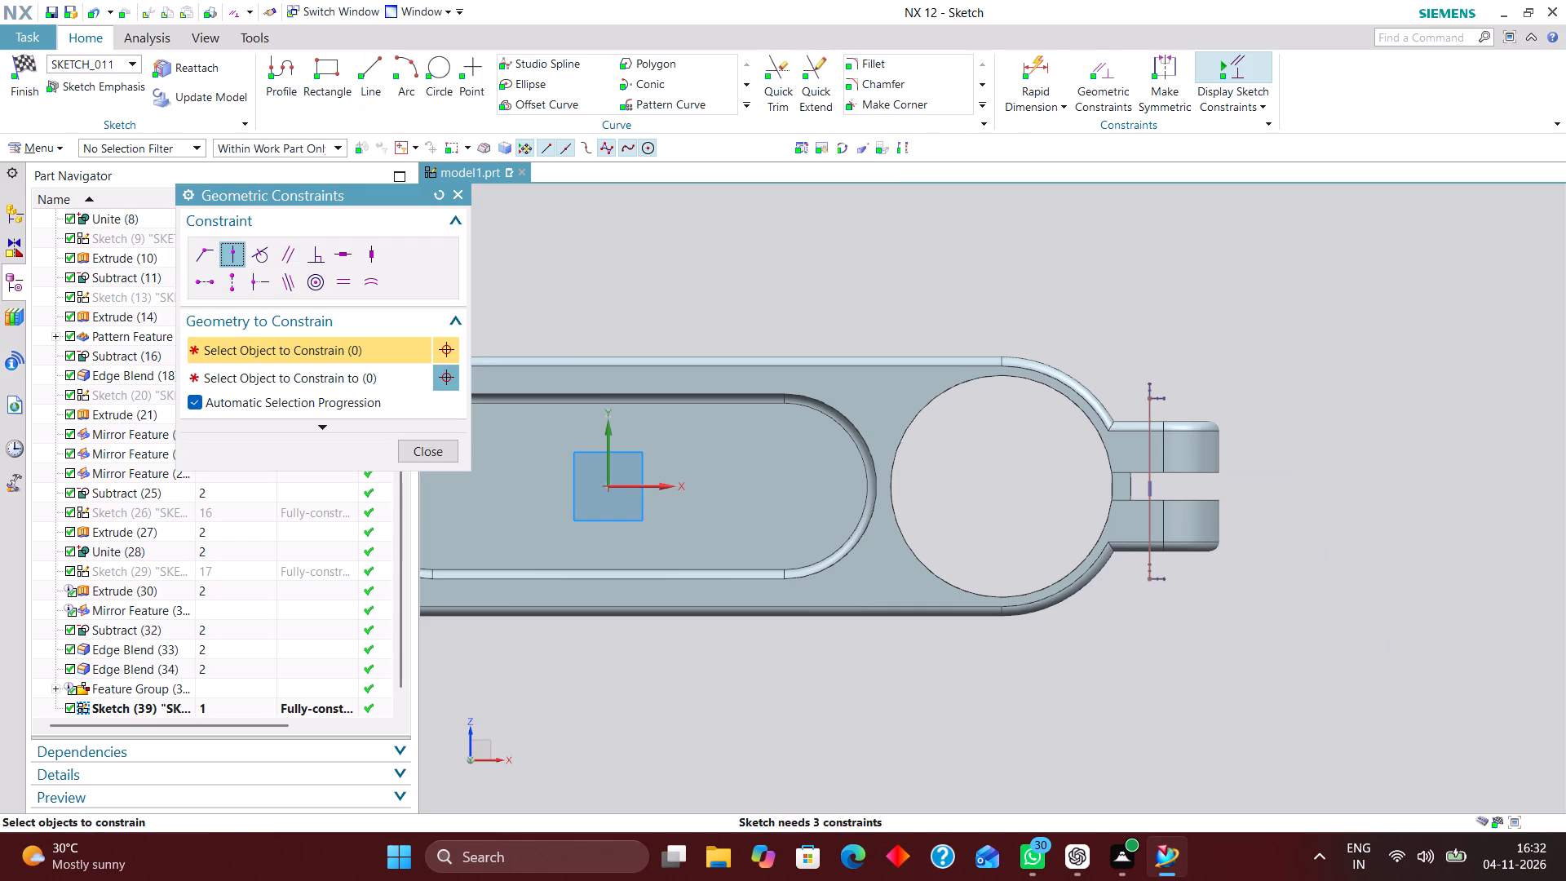
click(1150, 488)
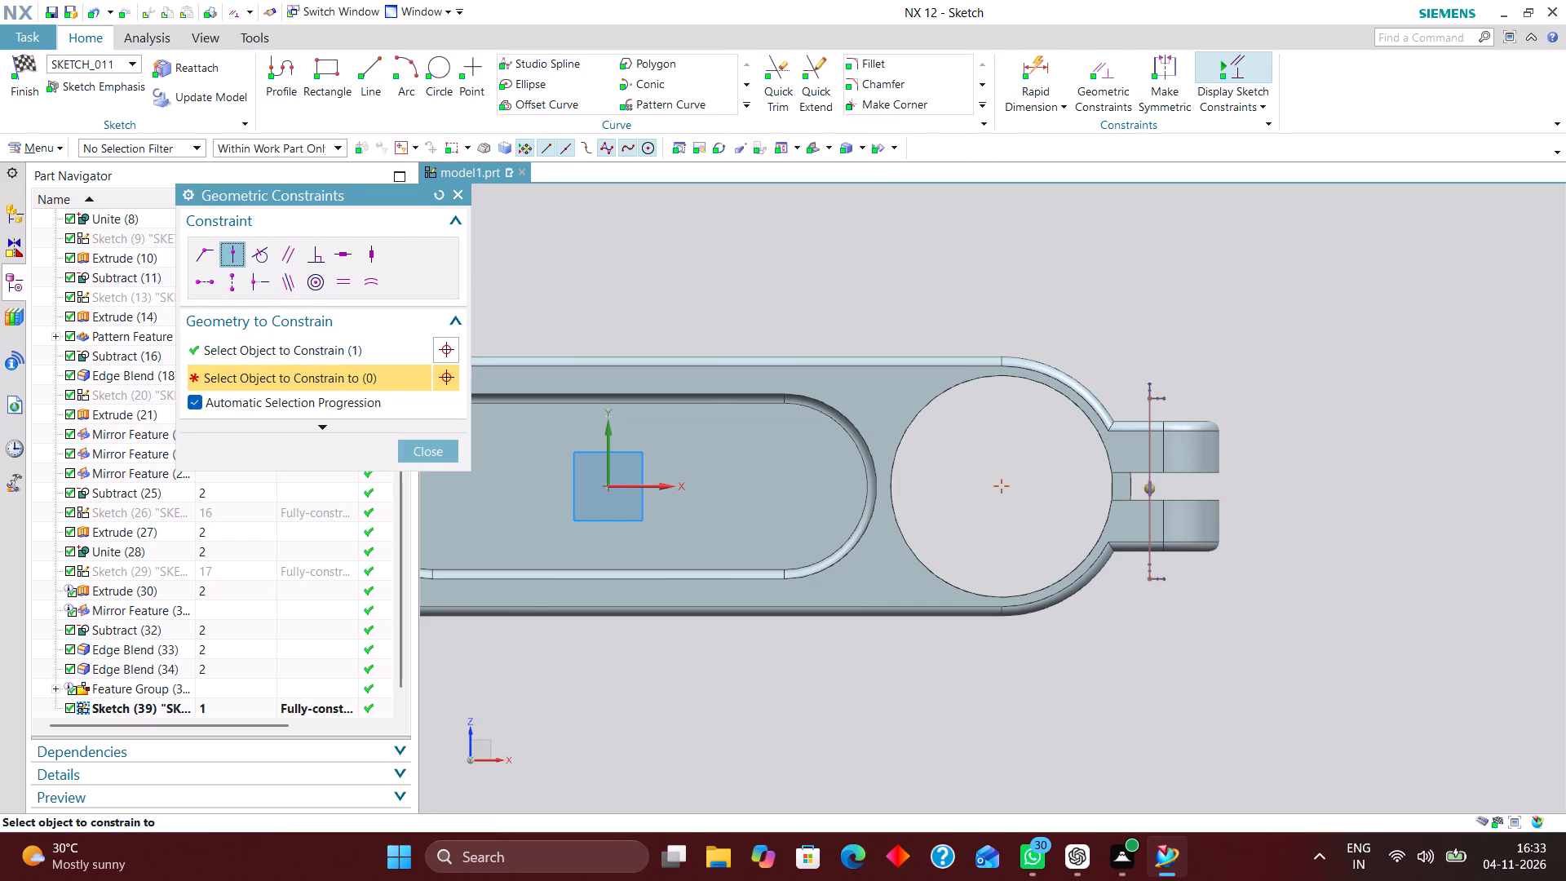
click(661, 487)
Dimension the vertical line between its endpoints and set its length to 14 mm.
click(1036, 61)
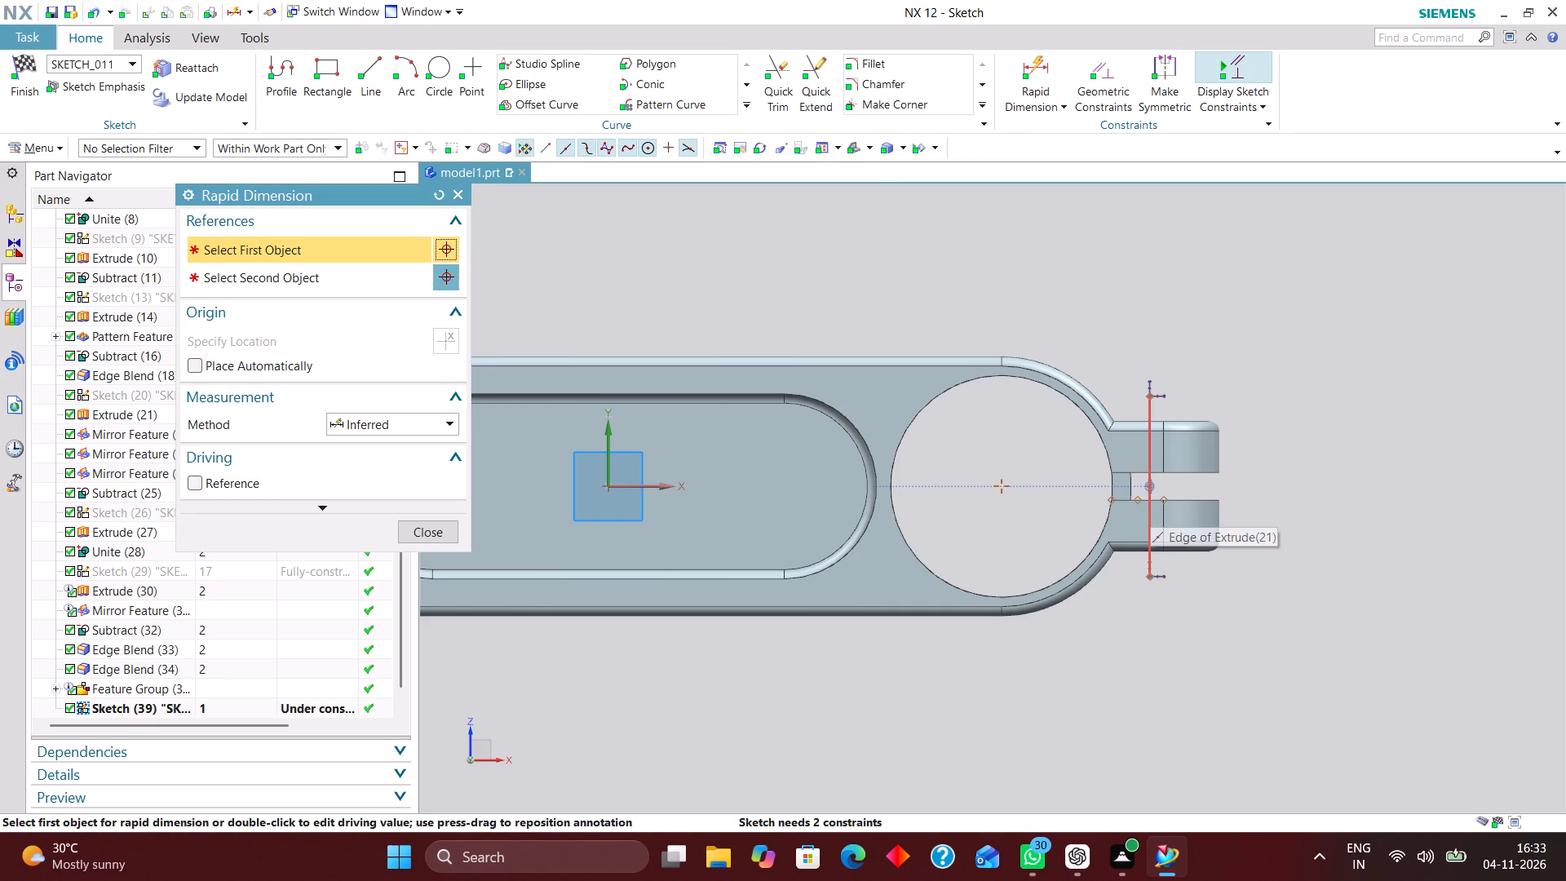
click(1148, 402)
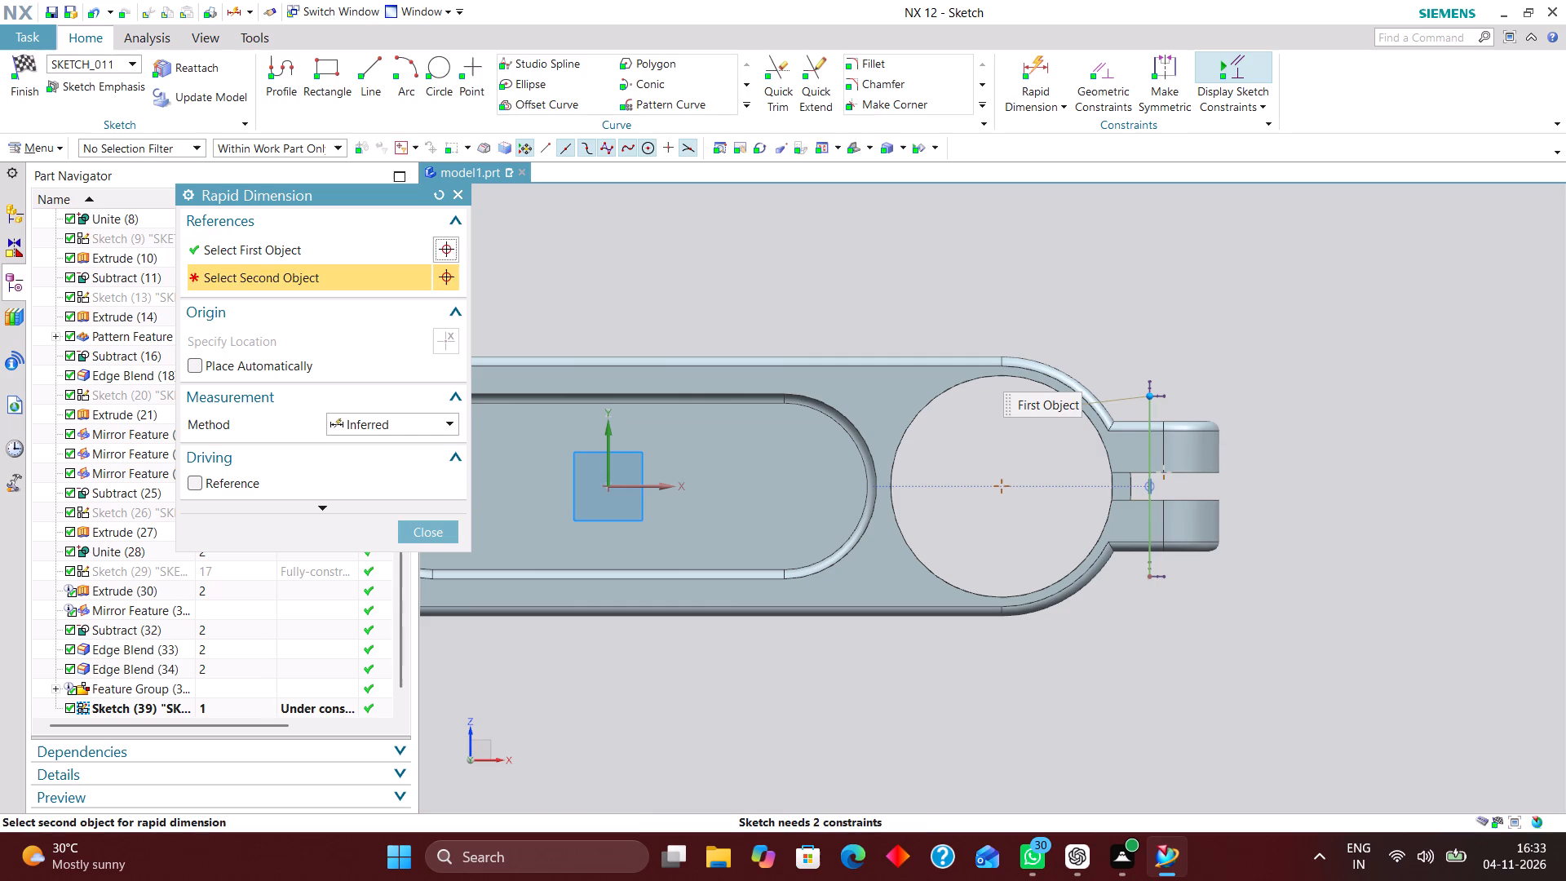
click(1150, 582)
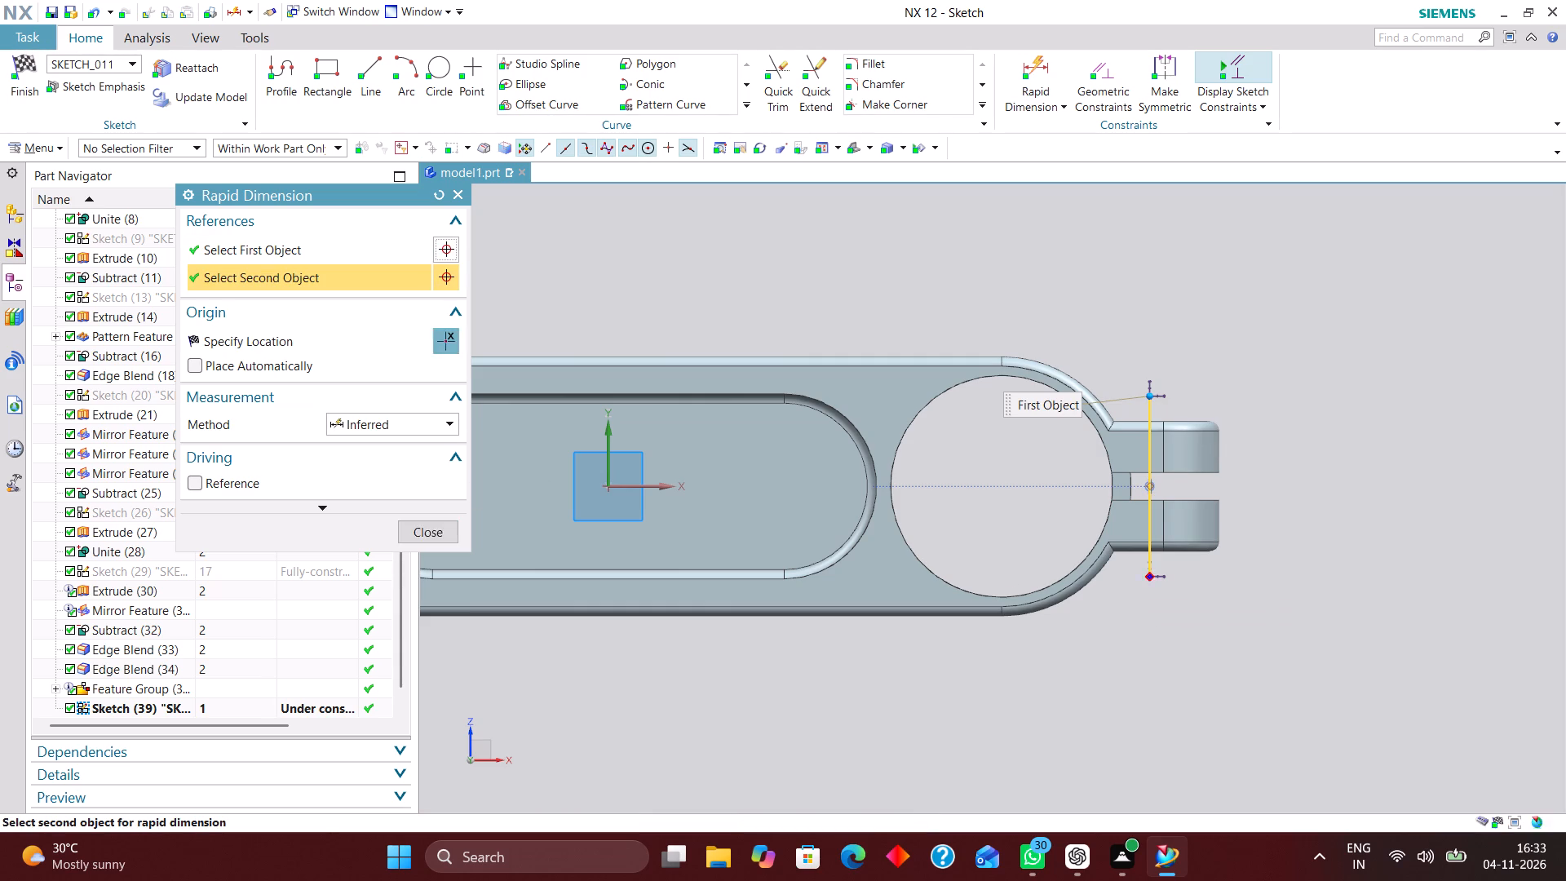
click(1272, 496)
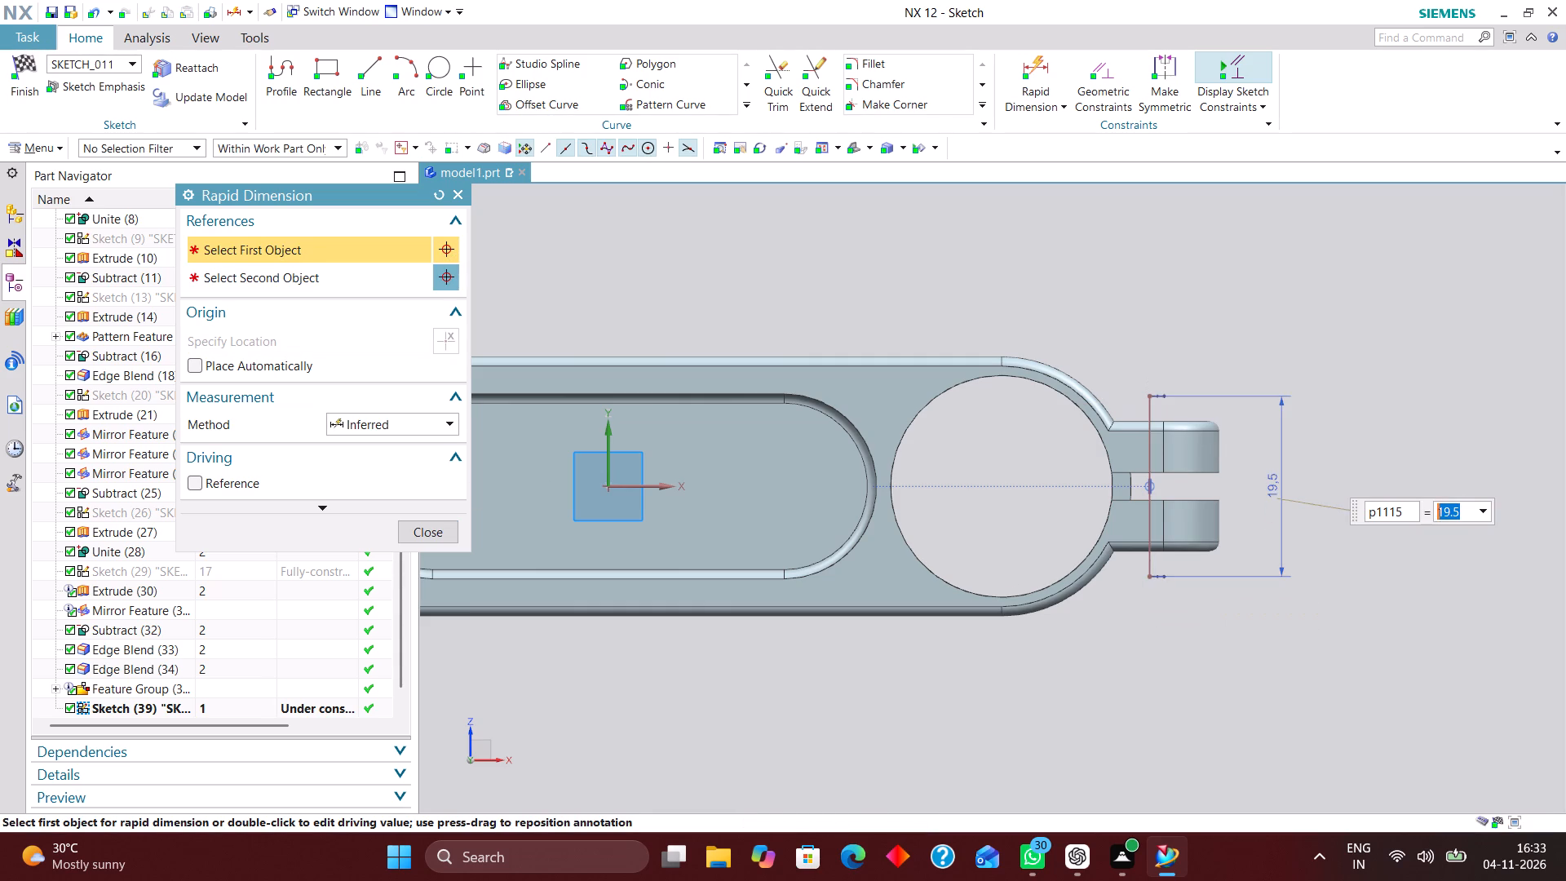
text(14)
key(Return)
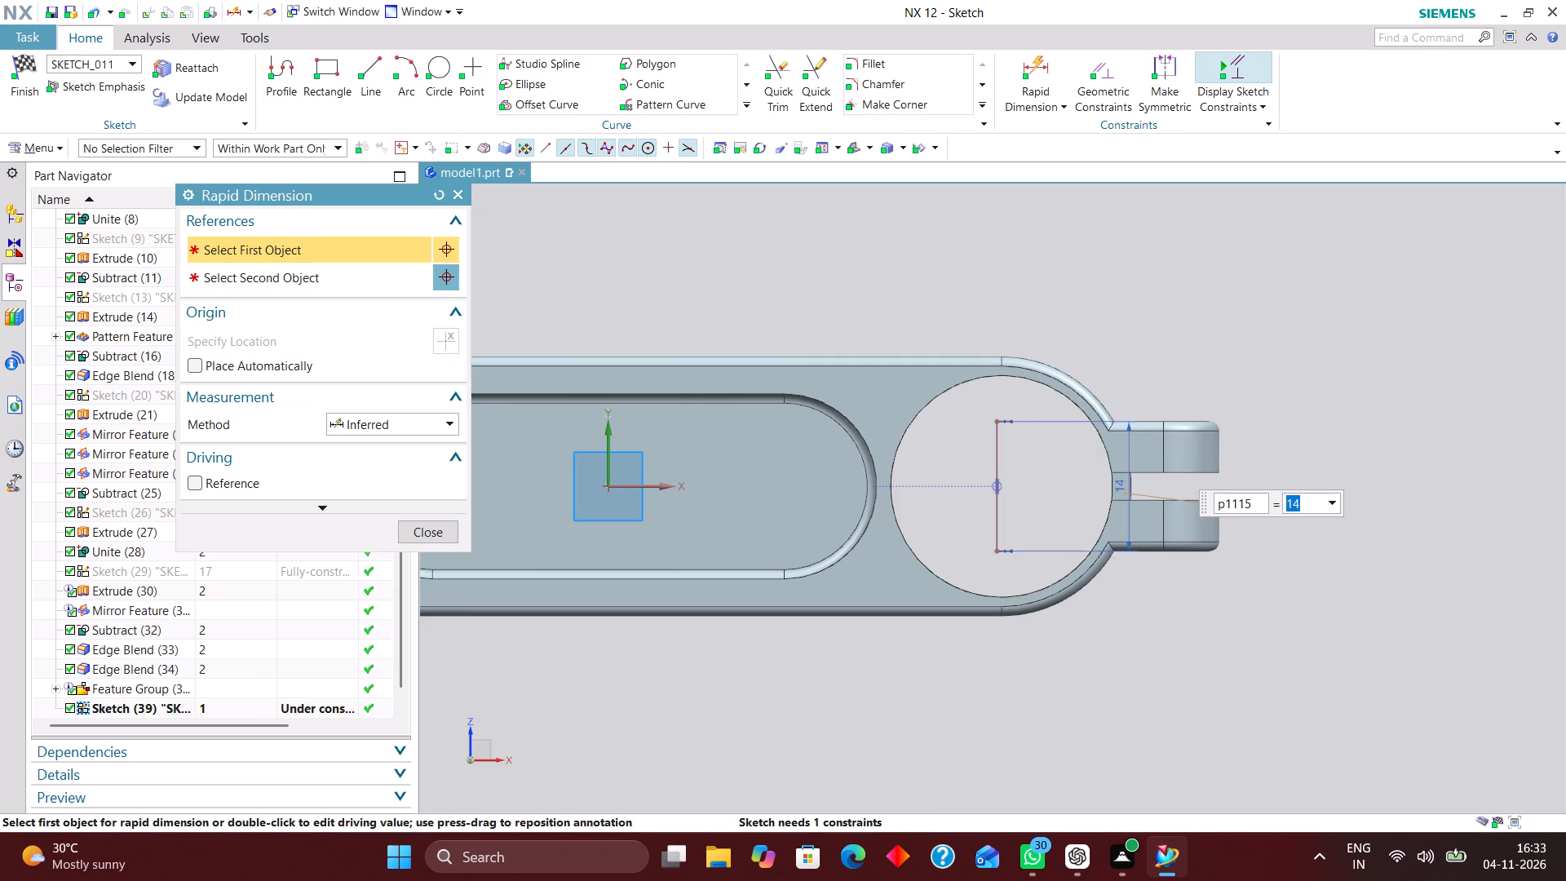
Dimension the vertical line from the sketch's vertical axis, trying 60, 54 and 56 mm before setting the distance to 56.5 mm.
scroll(983, 464, down, 2)
scroll(992, 563, up, 1)
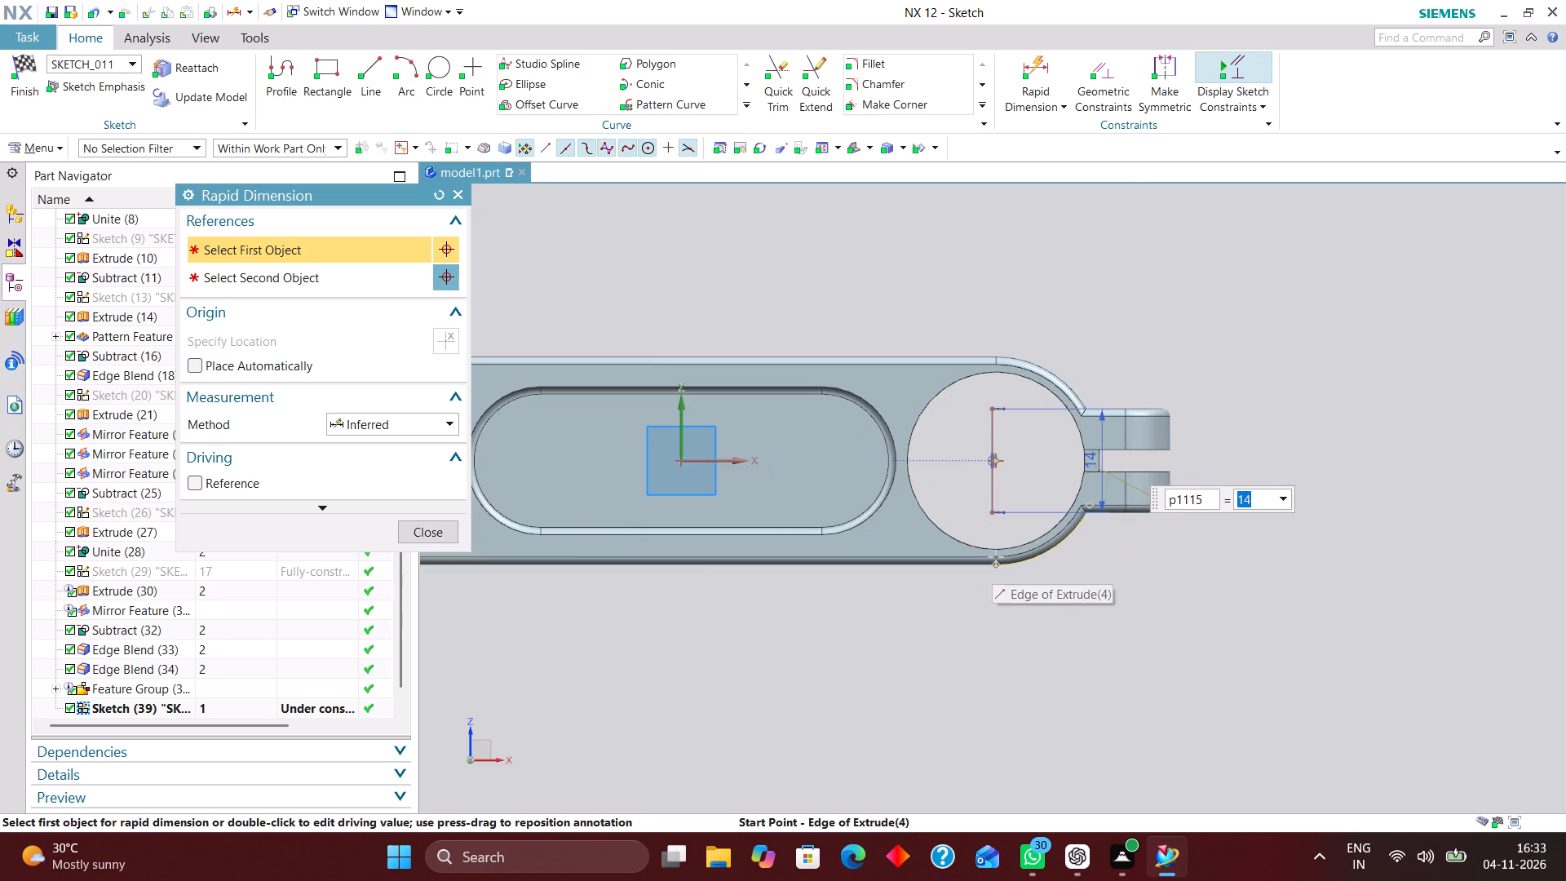
click(684, 433)
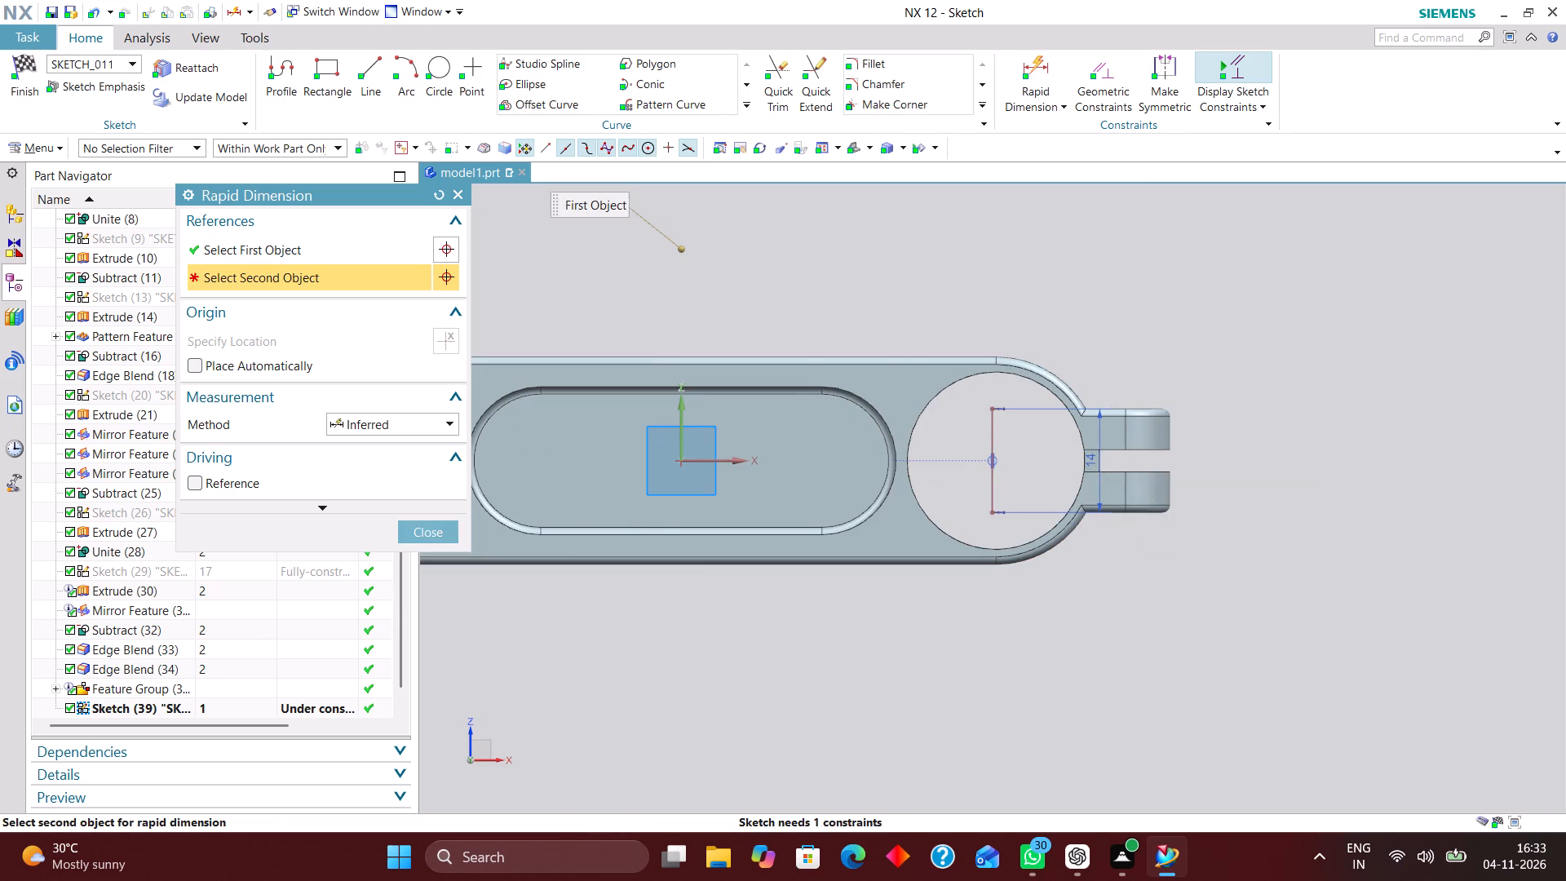
click(993, 489)
click(853, 706)
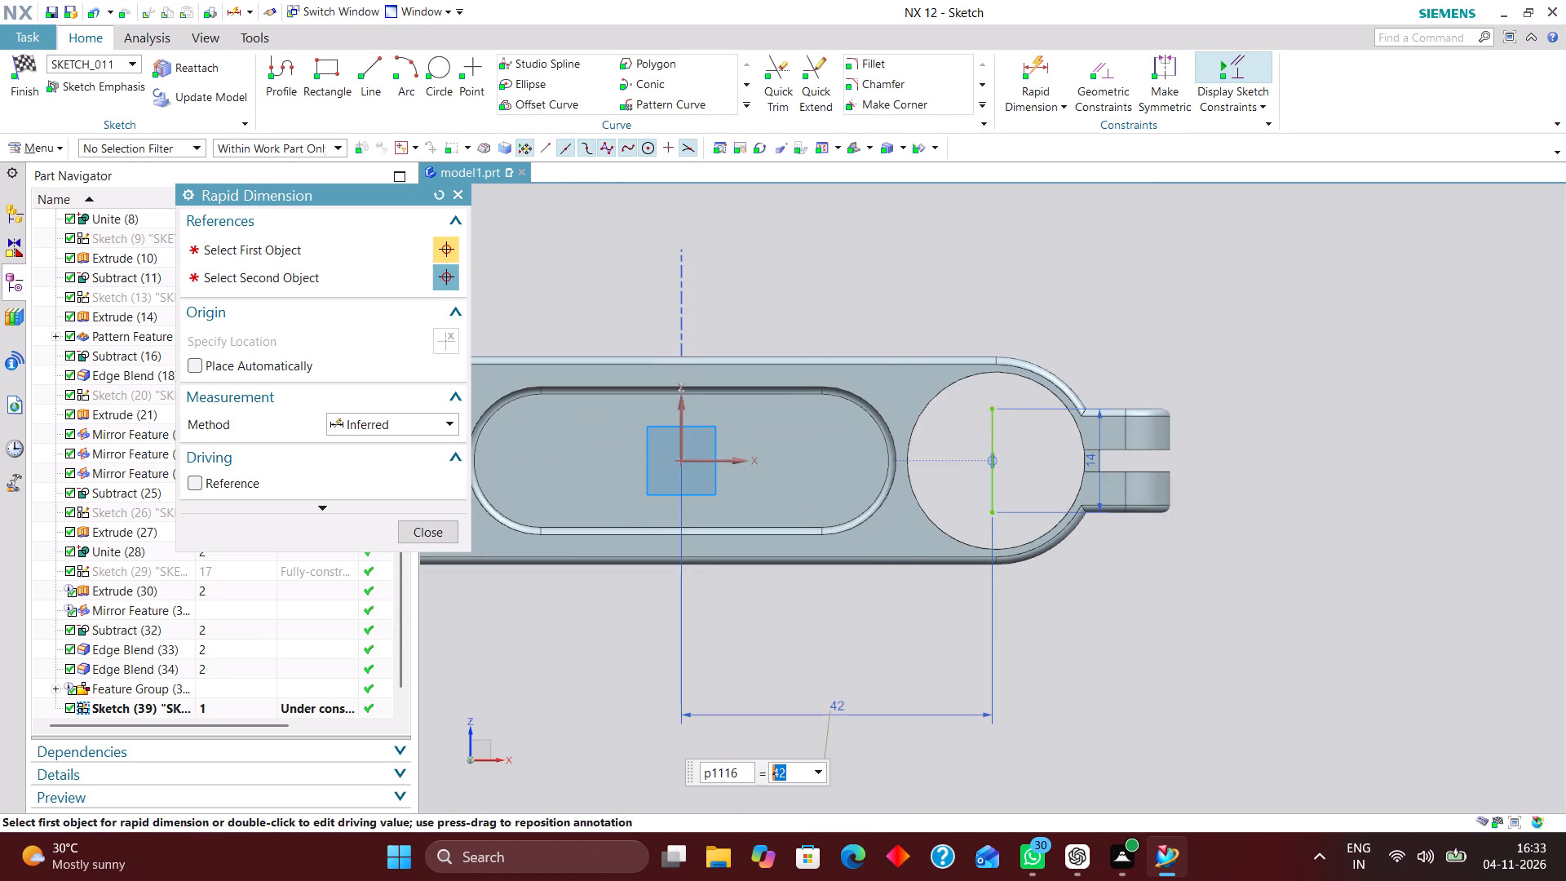
key(6)
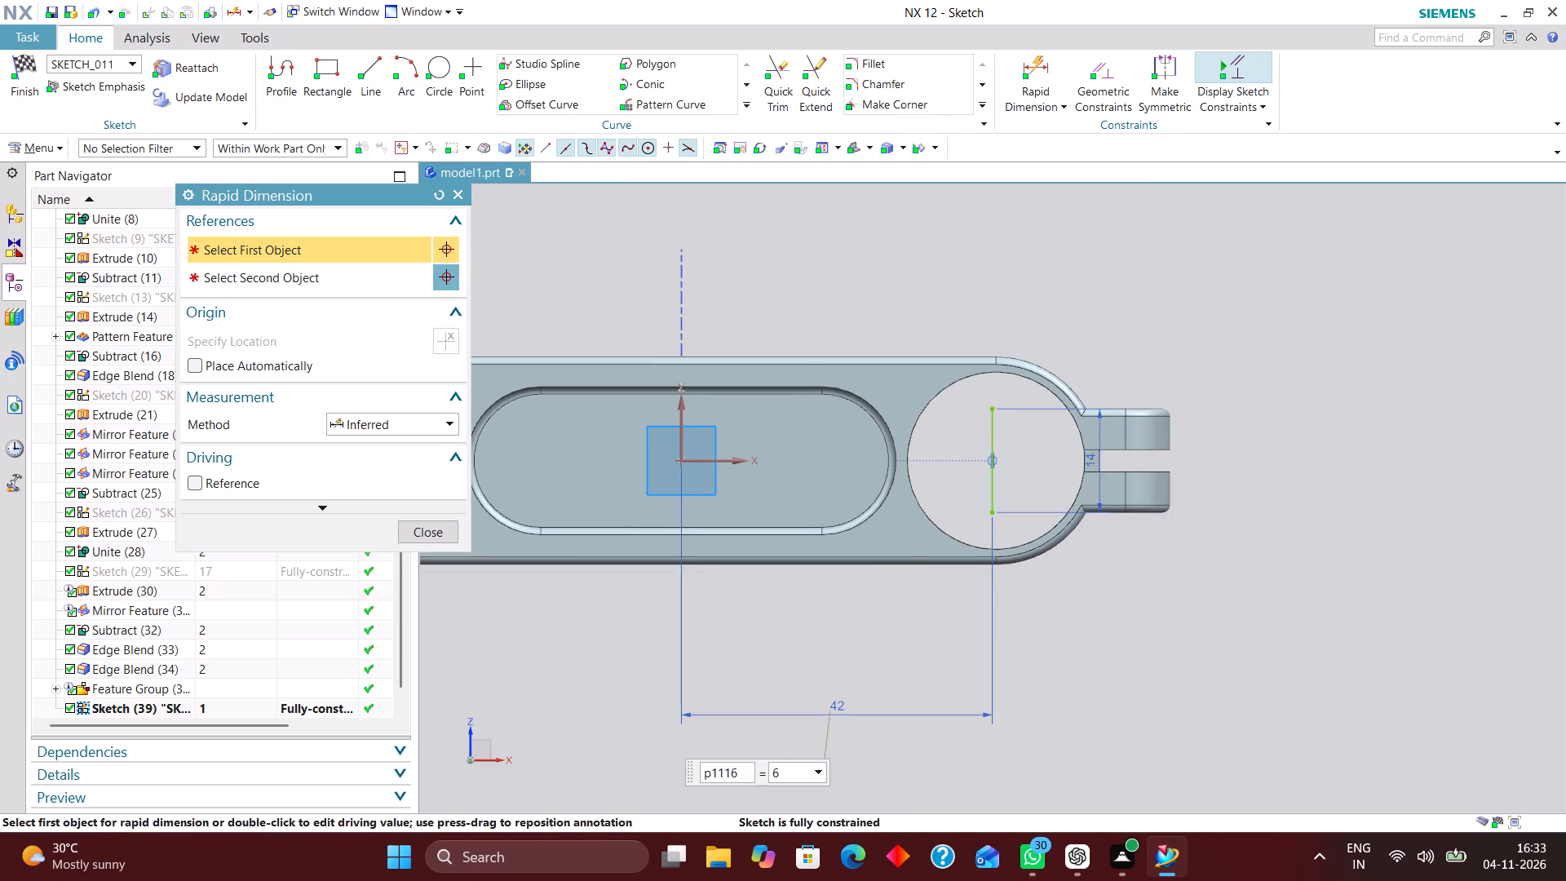
key(0)
key(Return)
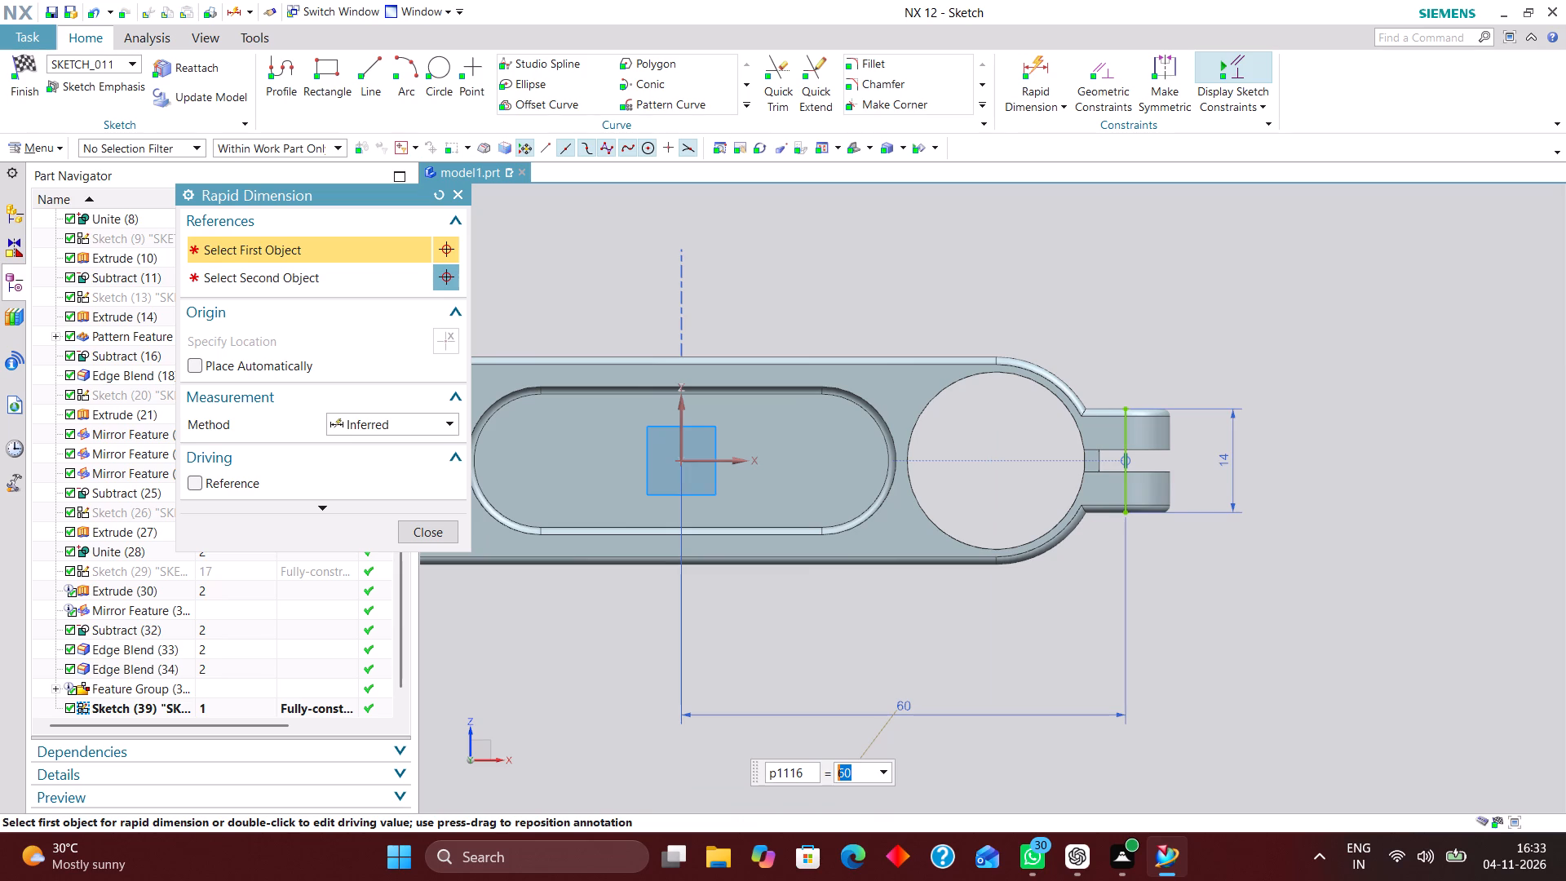
text(54)
key(Return)
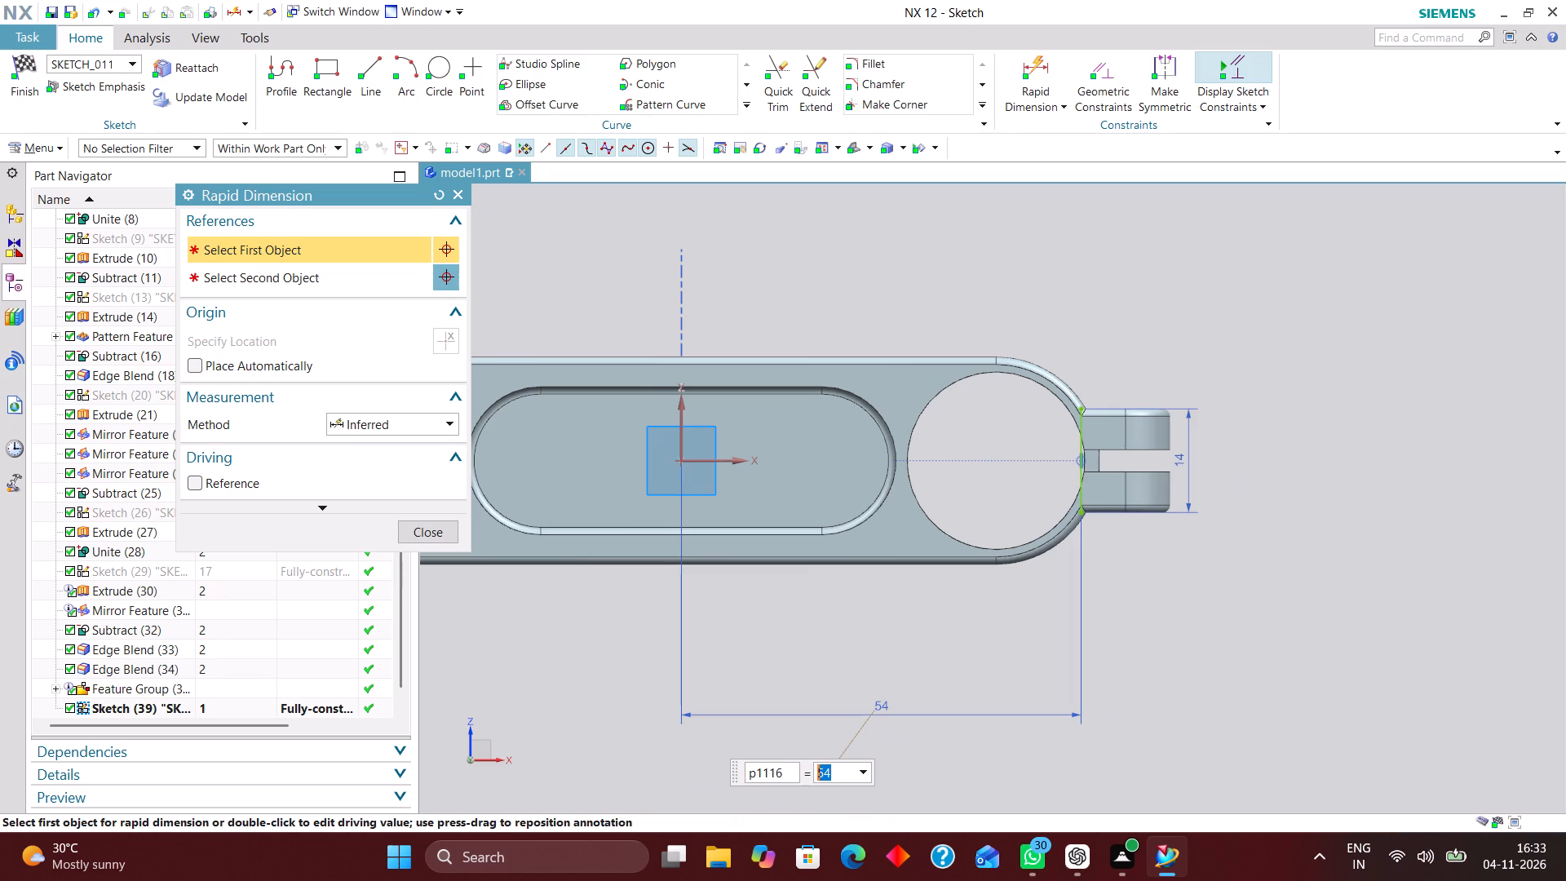
text(56)
key(Return)
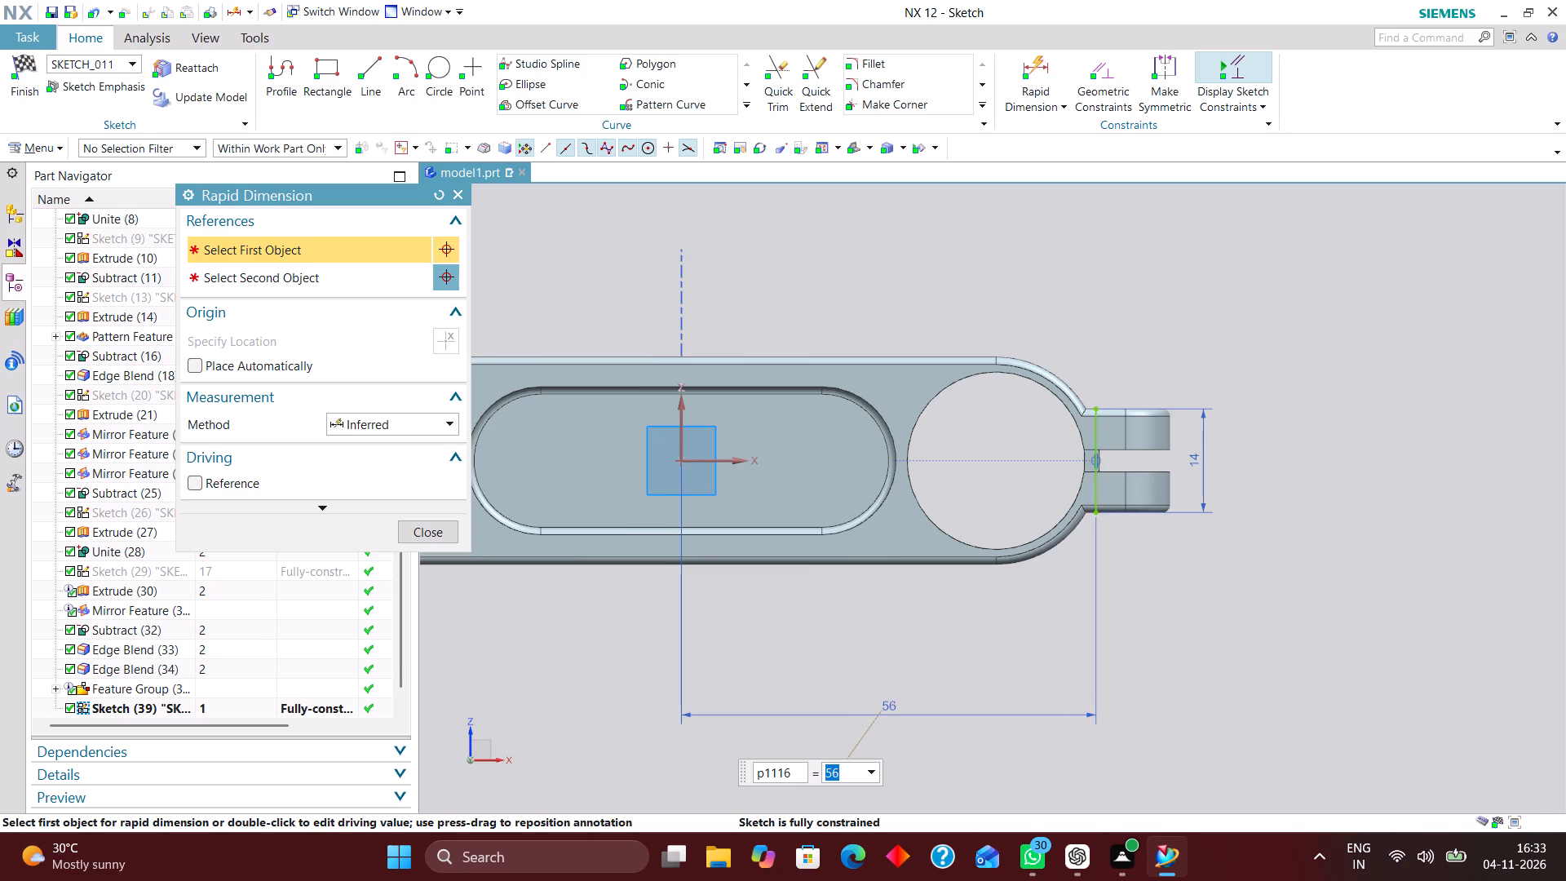
scroll(1145, 569, up, 5)
scroll(1136, 542, down, 3)
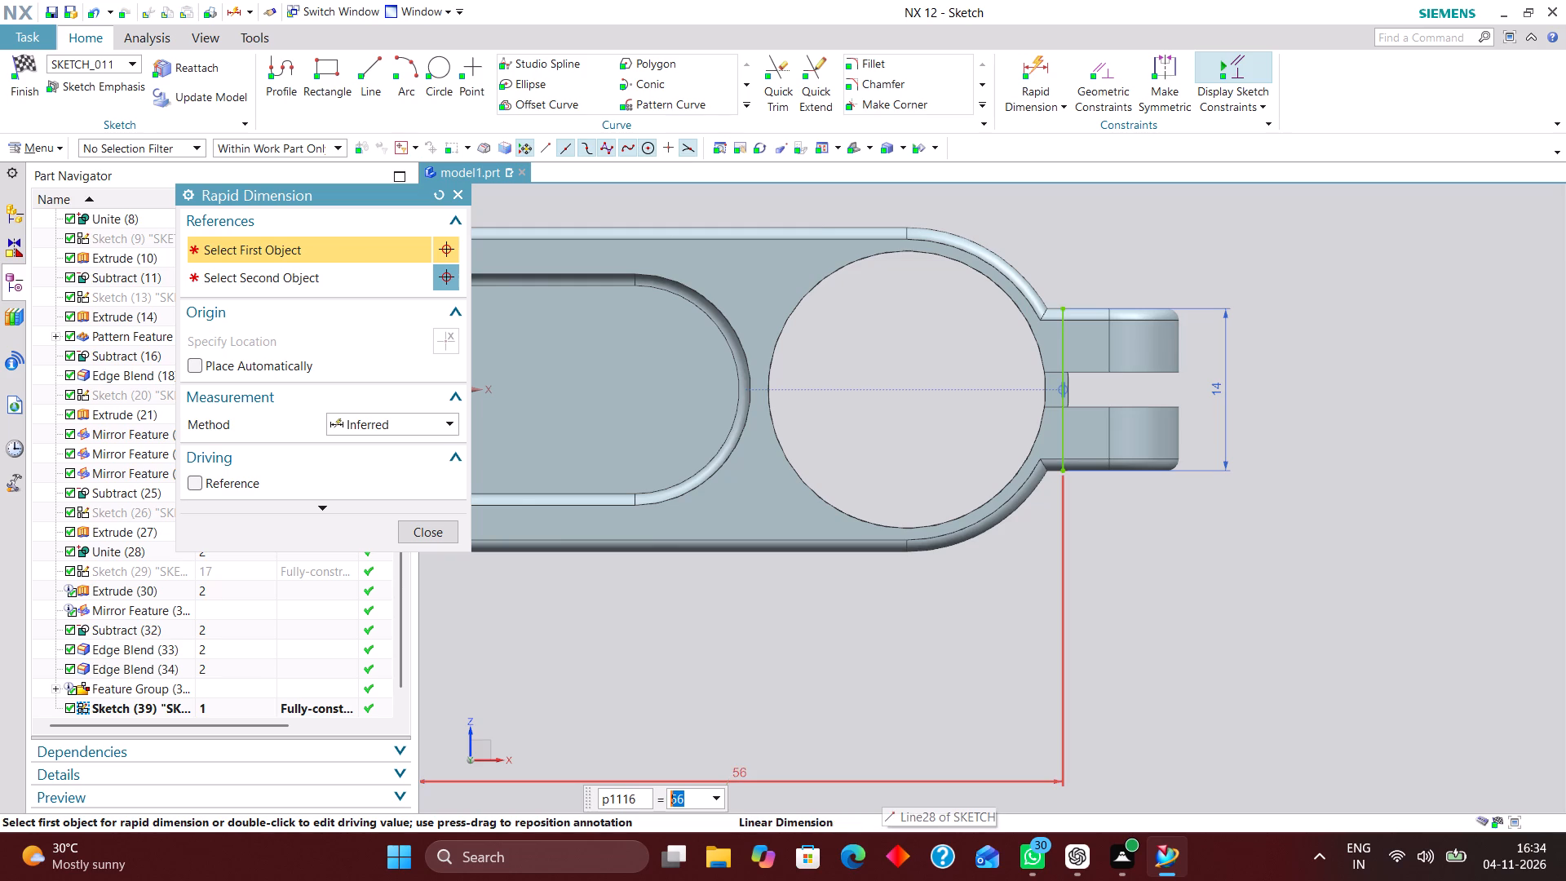
text(56.5)
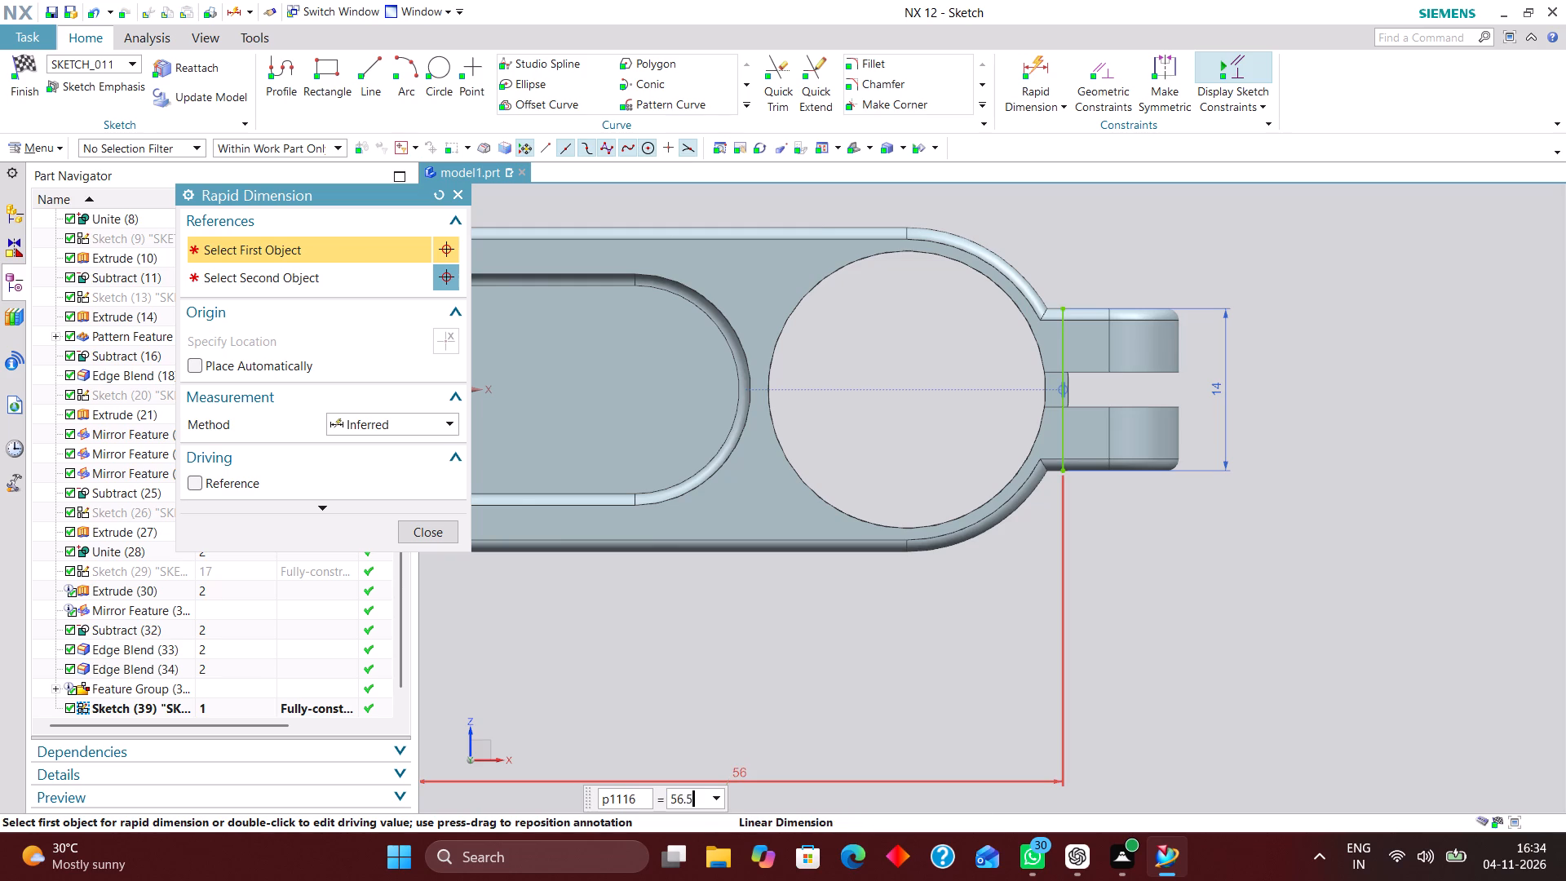
key(Return)
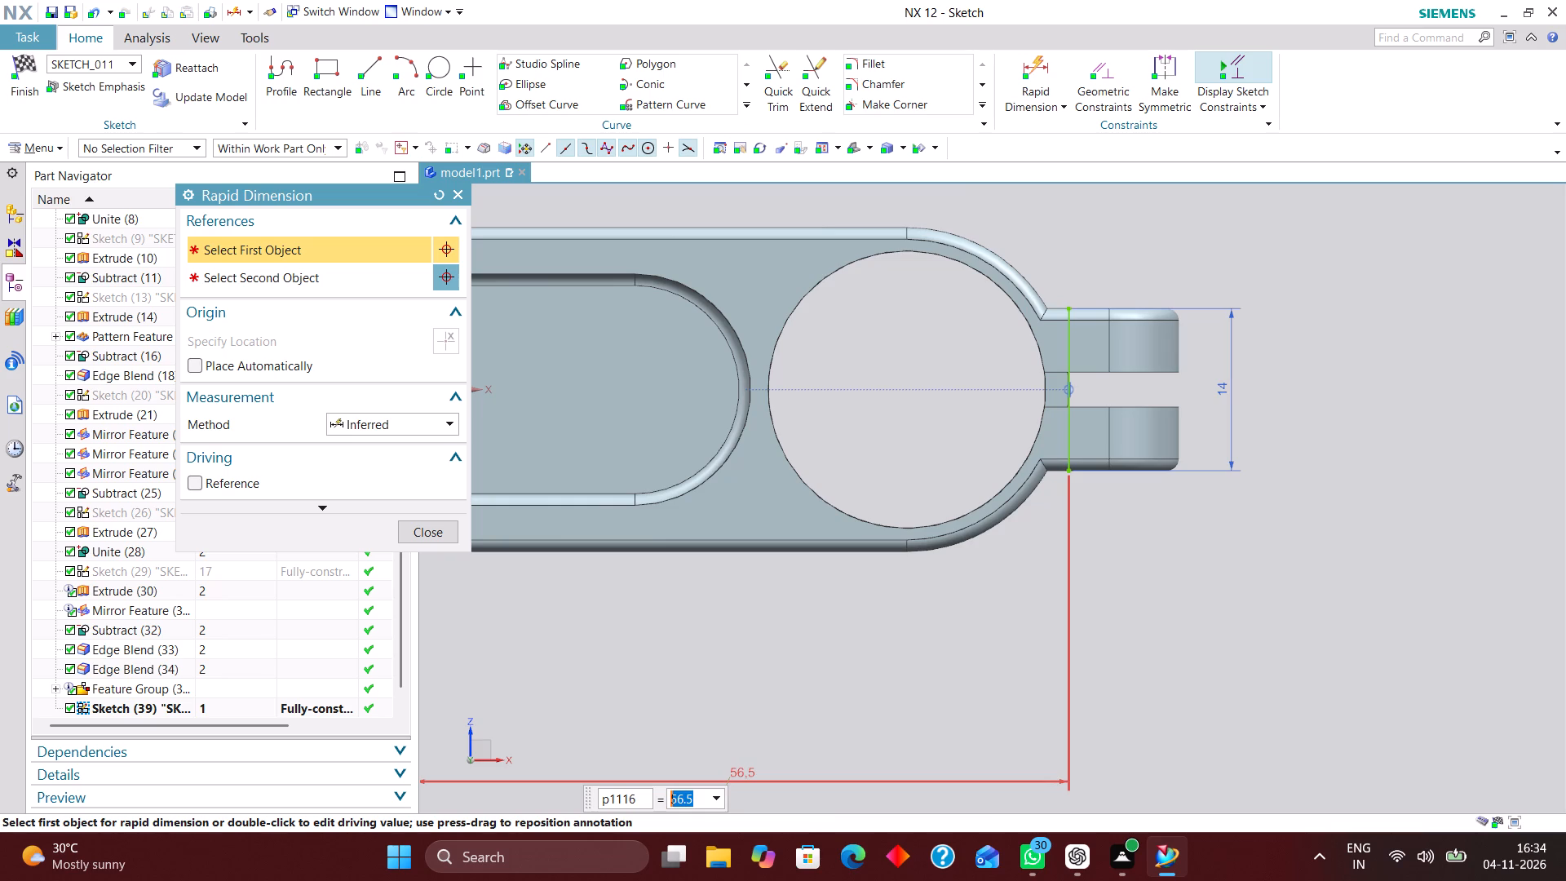
Examine the vertical line's position relative to the slot between the clamp lugs, close up and from several angles.
scroll(1092, 444, up, 7)
scroll(1049, 312, up, 5)
scroll(1042, 422, down, 4)
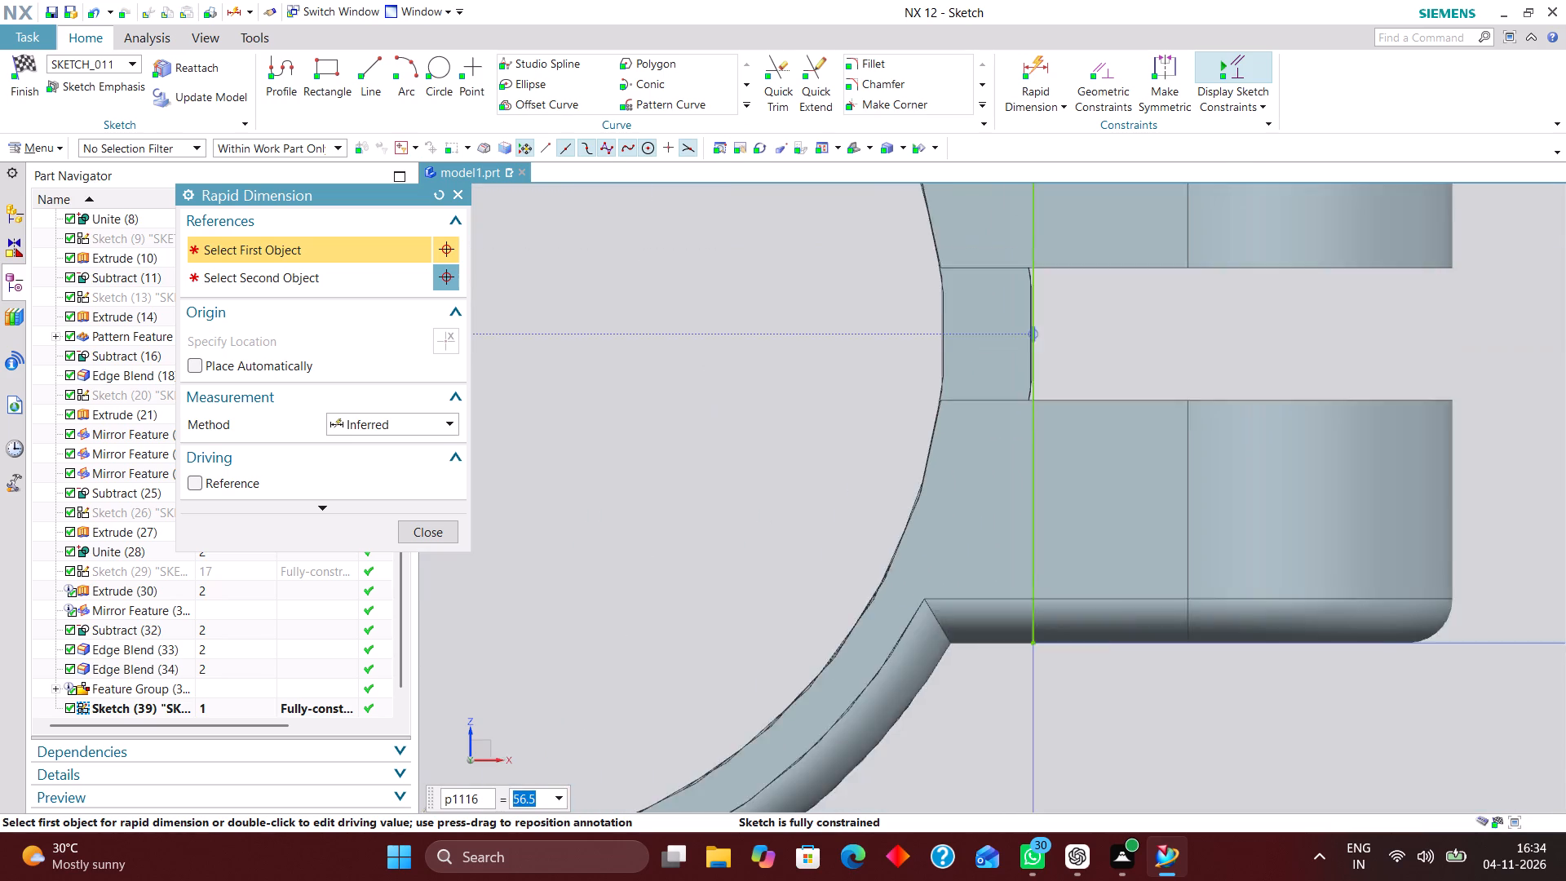
scroll(1039, 502, down, 10)
middle_drag(1180, 653, 1184, 724)
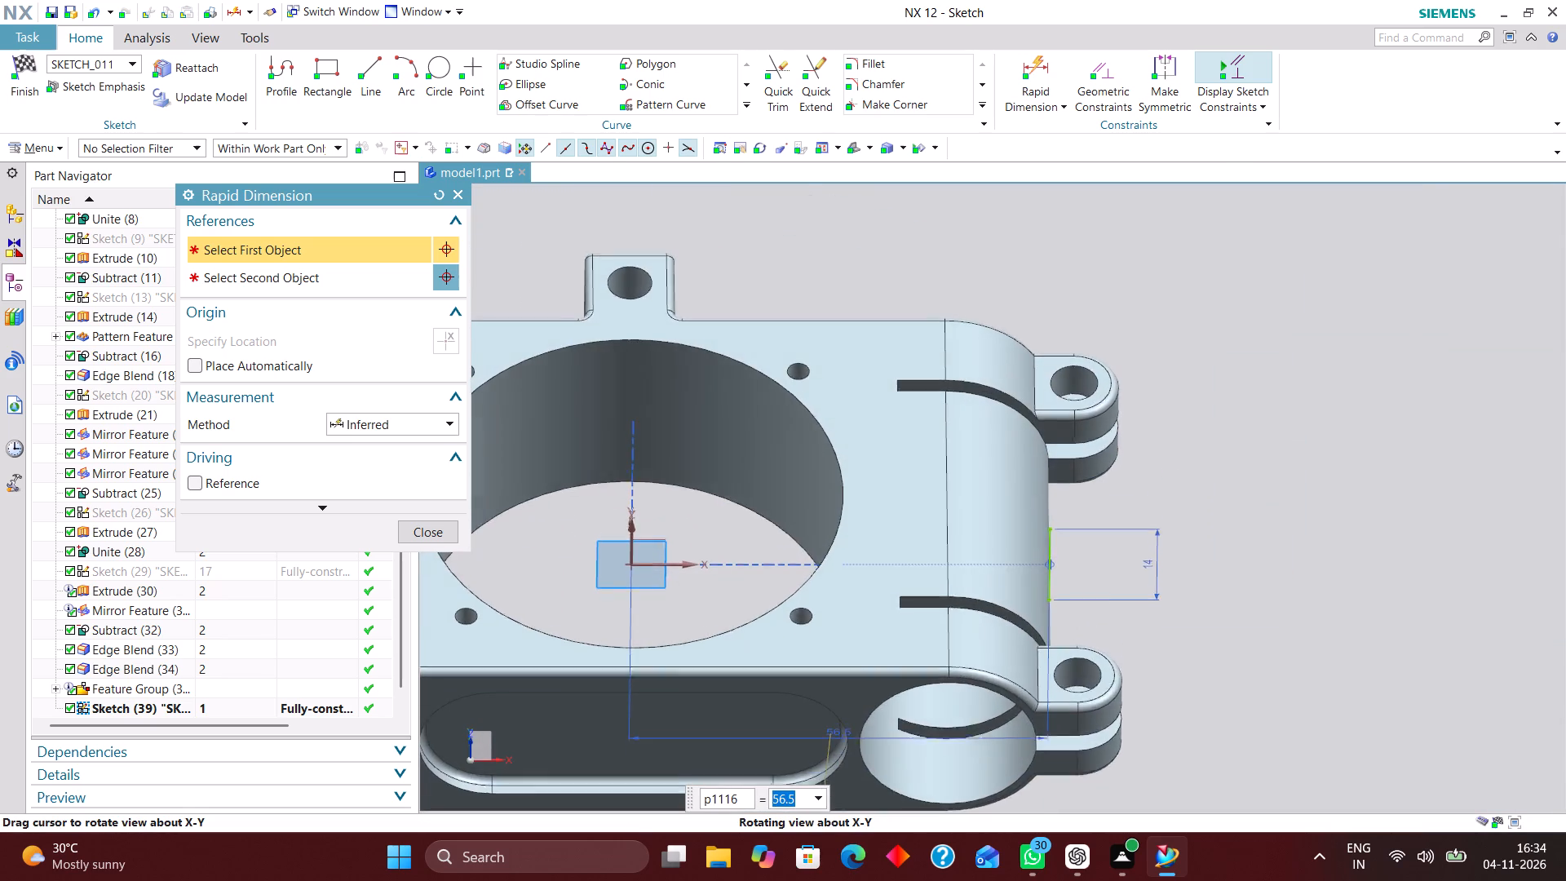
middle_drag(1184, 724, 1176, 668)
right_drag(1222, 635, 1104, 648)
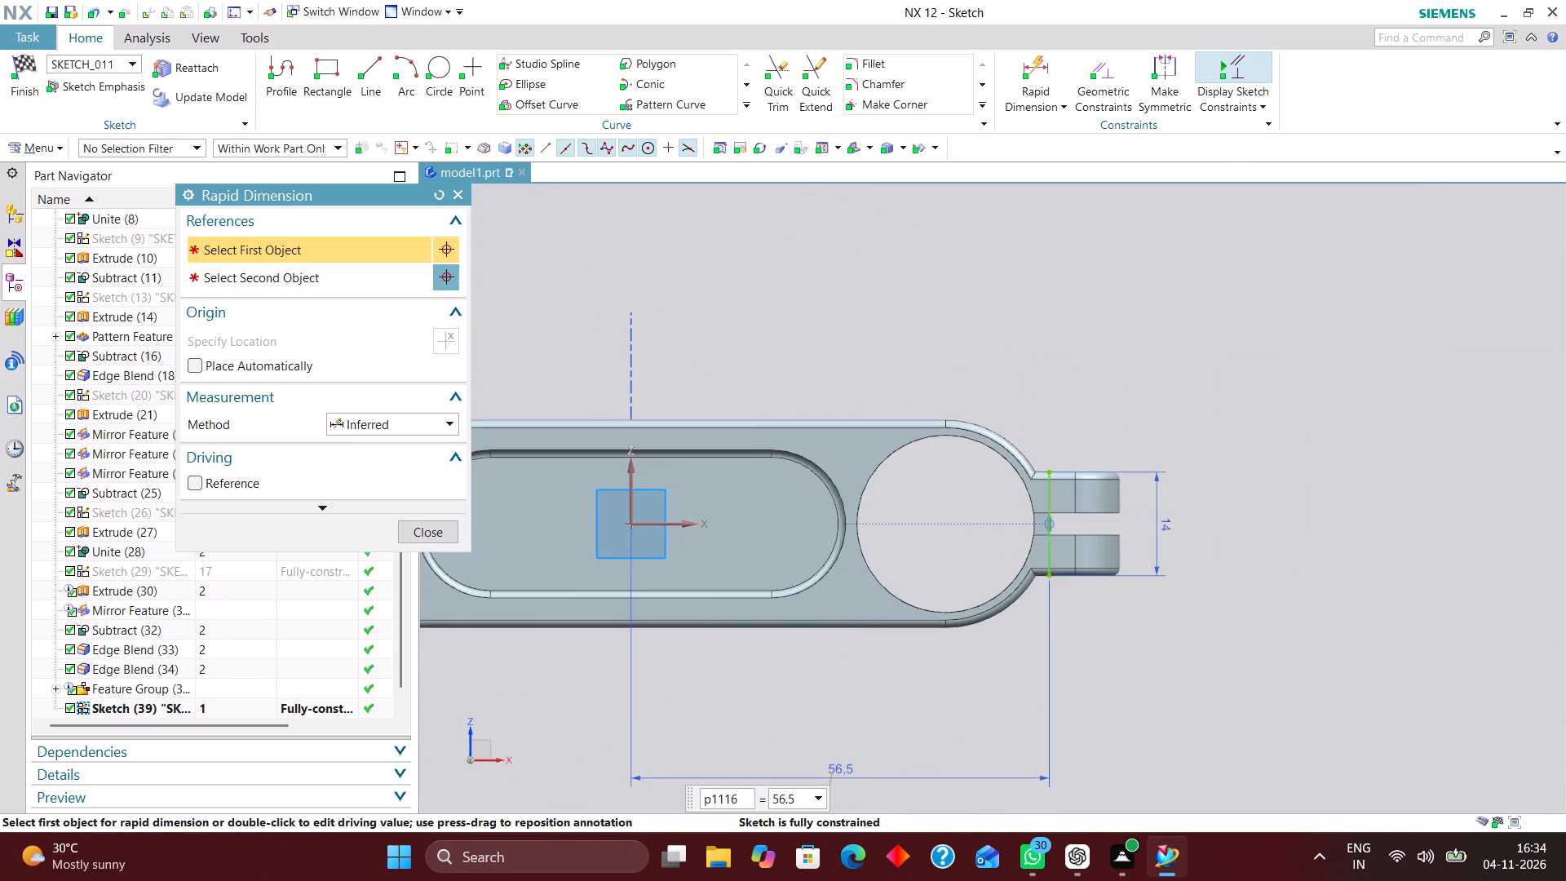
scroll(1131, 642, down, 3)
middle_drag(1164, 640, 1097, 665)
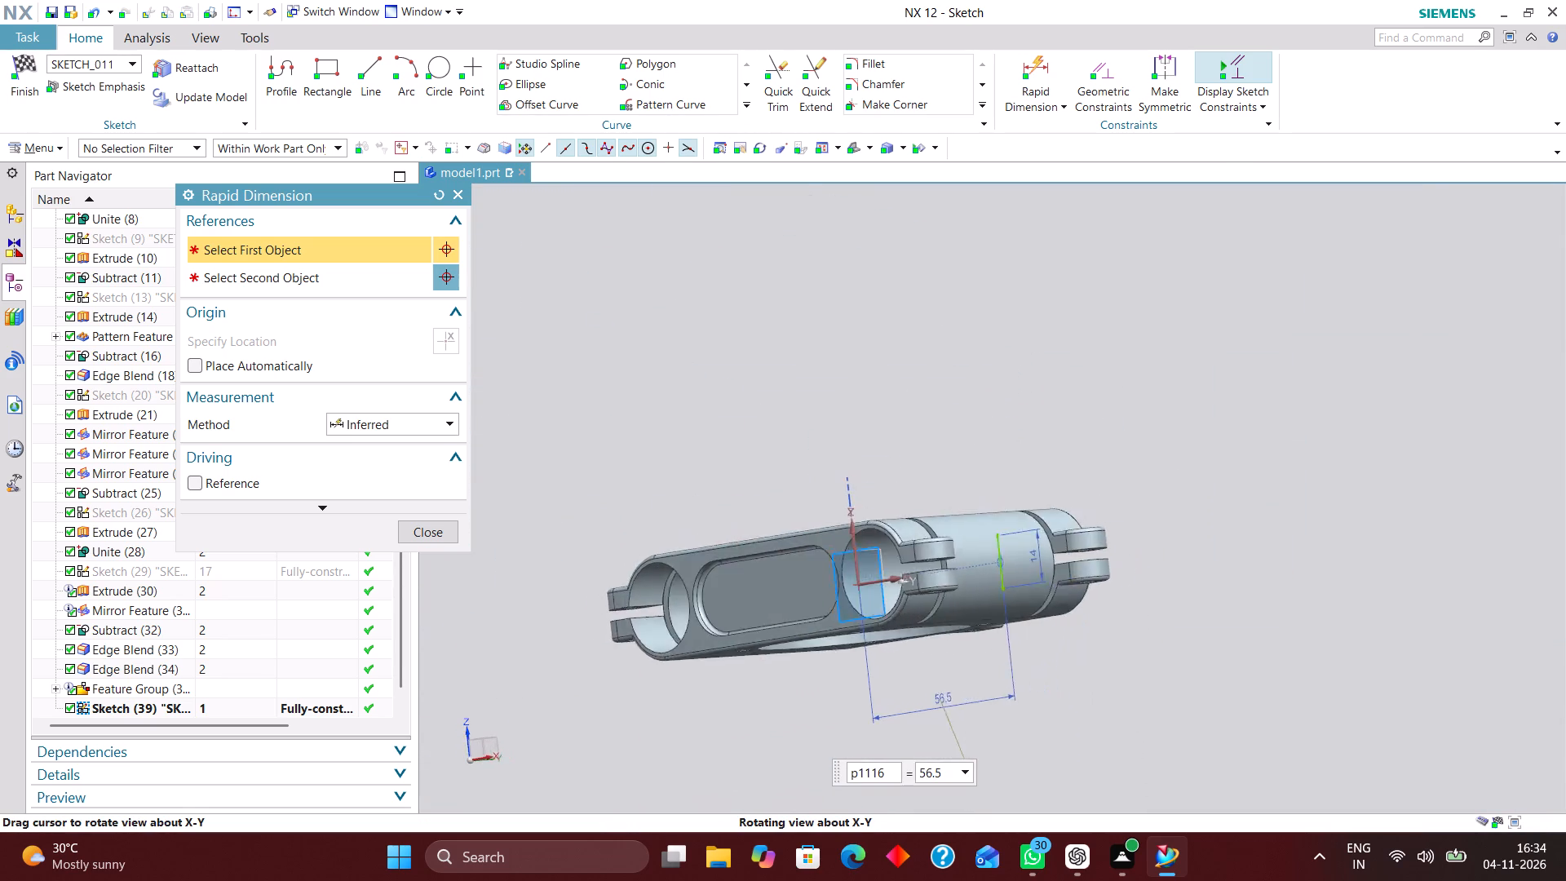
middle_drag(1097, 665, 1152, 671)
scroll(1152, 671, up, 1)
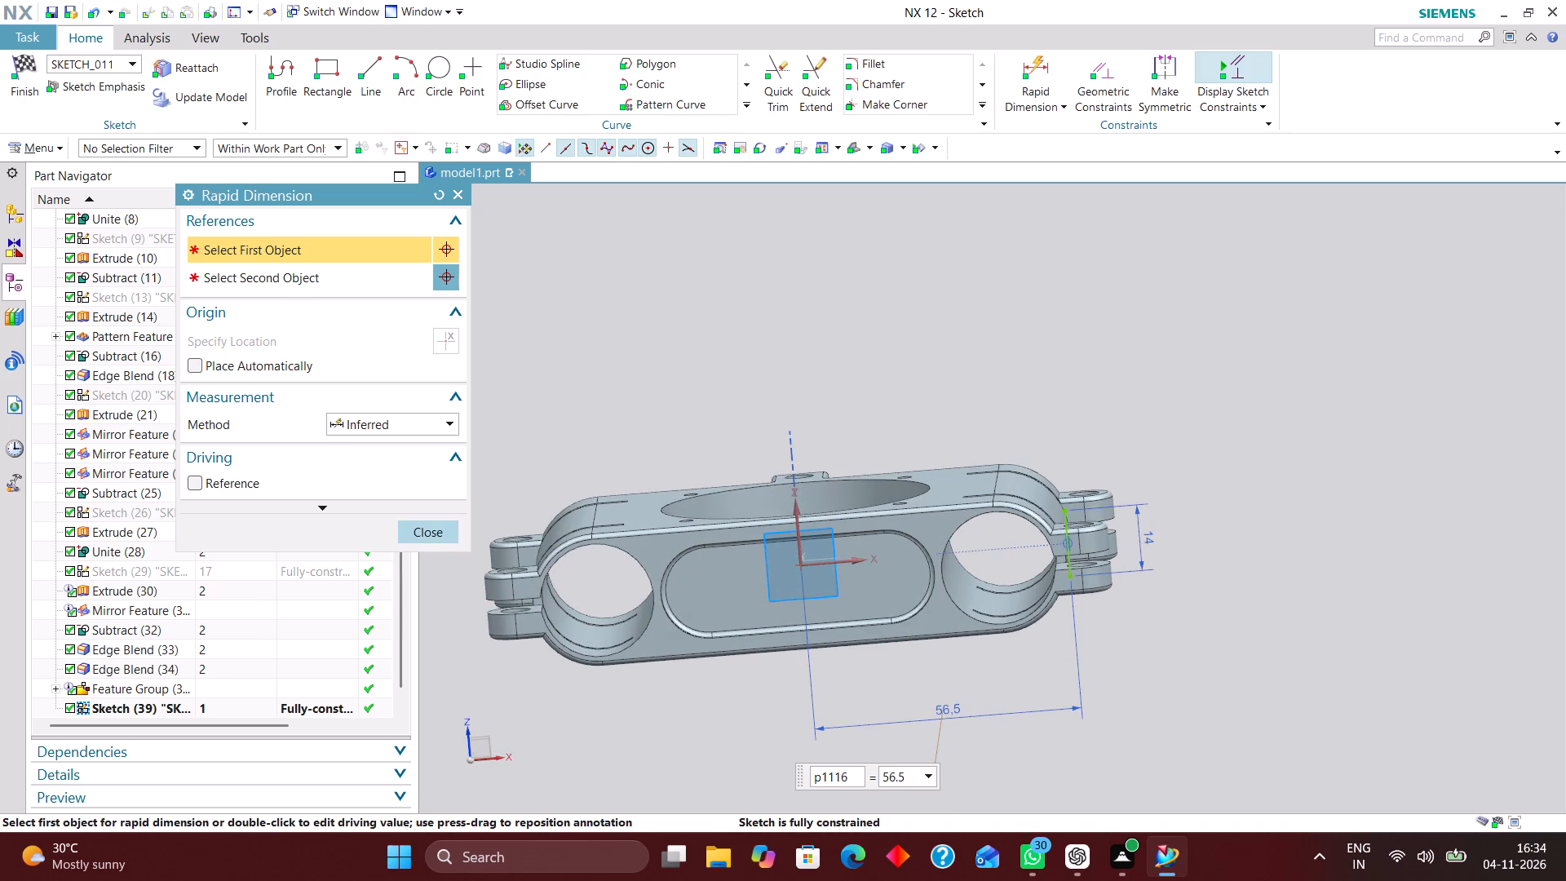
click(431, 537)
right_drag(1242, 604, 1081, 612)
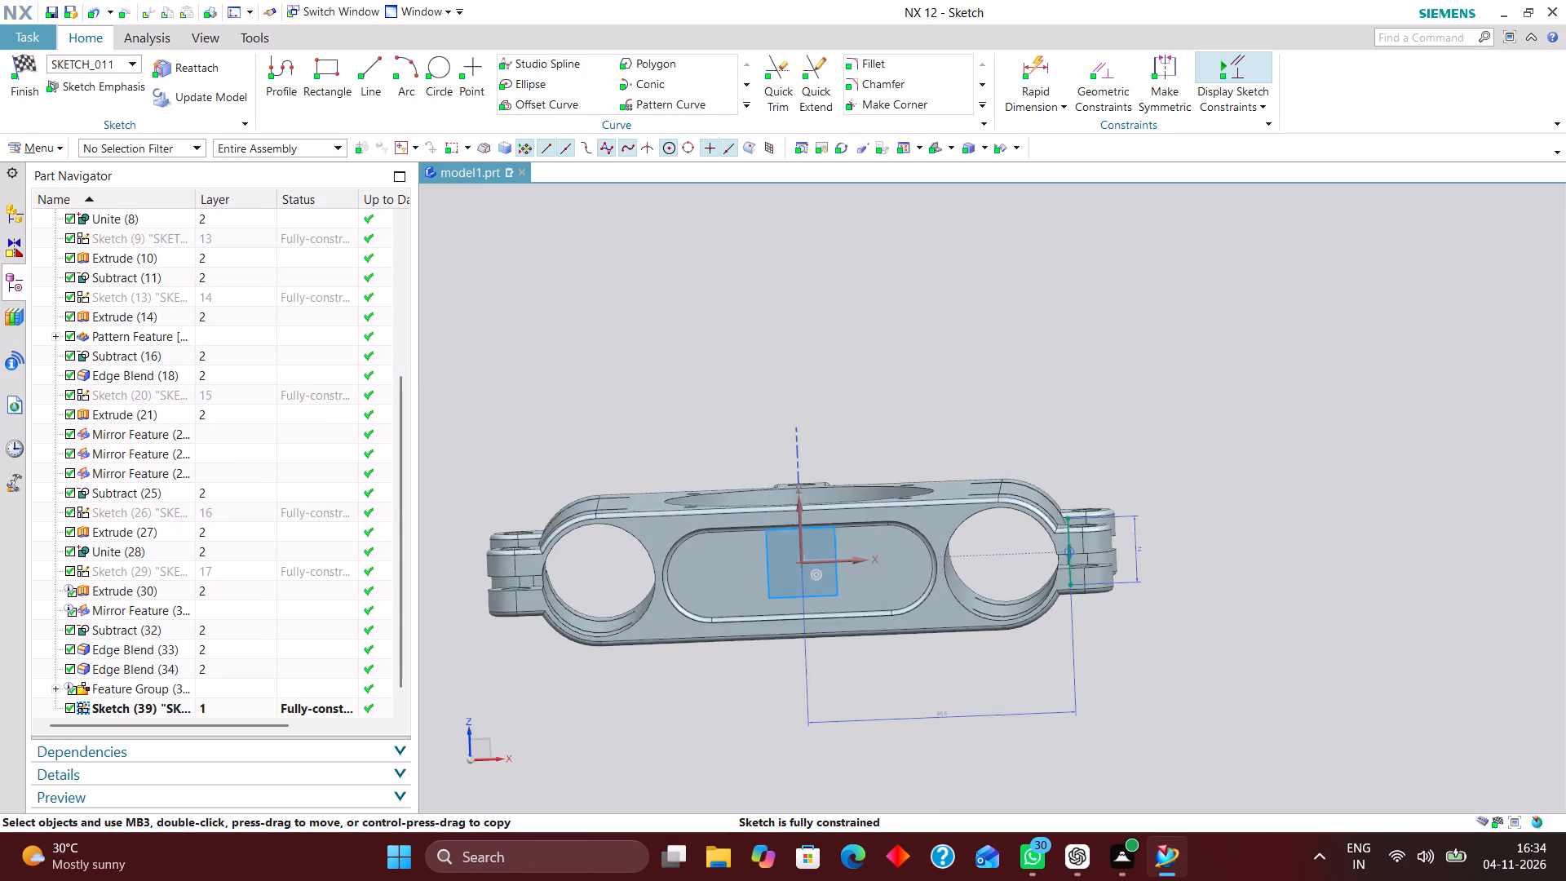
scroll(1091, 533, down, 1)
scroll(1064, 564, up, 6)
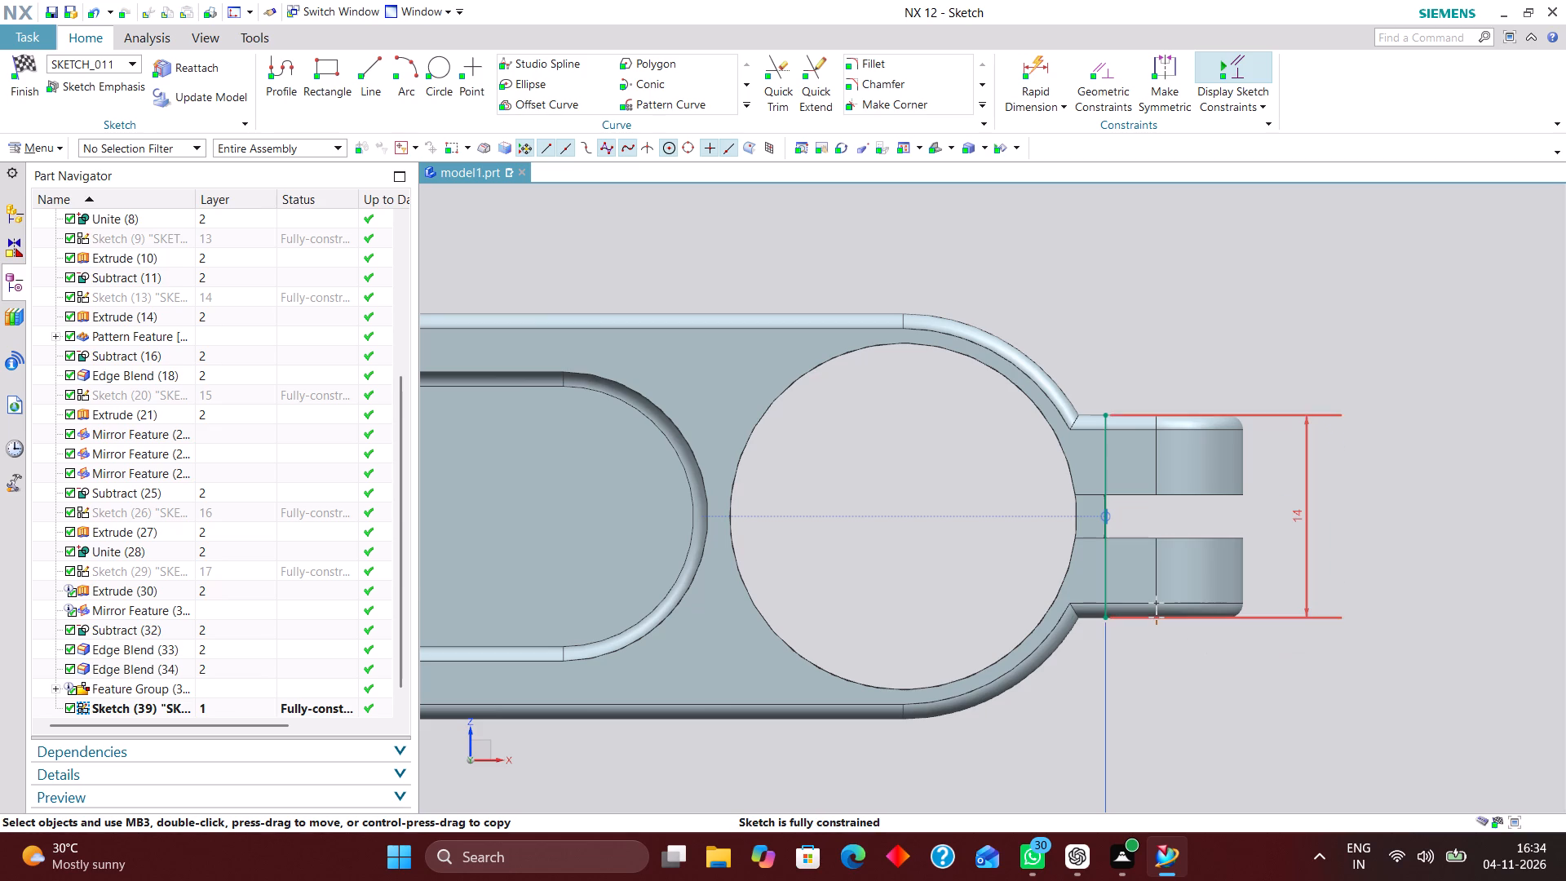
scroll(1236, 463, down, 2)
middle_drag(1217, 394, 1173, 428)
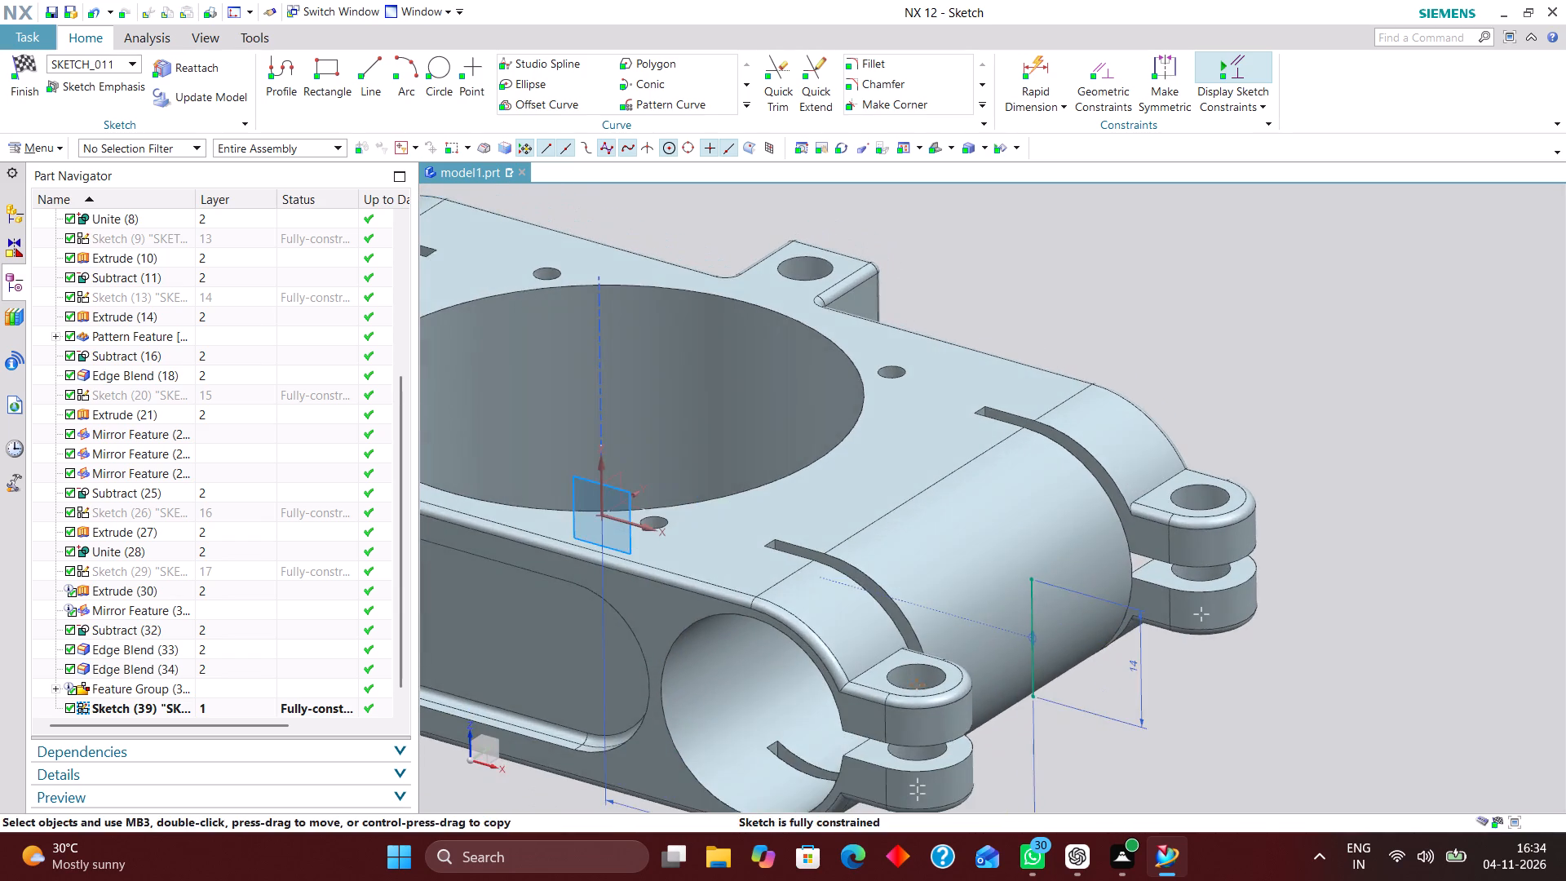
middle_drag(1179, 423, 1222, 383)
right_drag(1255, 351, 993, 371)
Hide the bracket body and draw two lines flaring from the vertical line's ends toward the origin, about 9.5 mm and 9 mm long.
right_drag(885, 394, 885, 417)
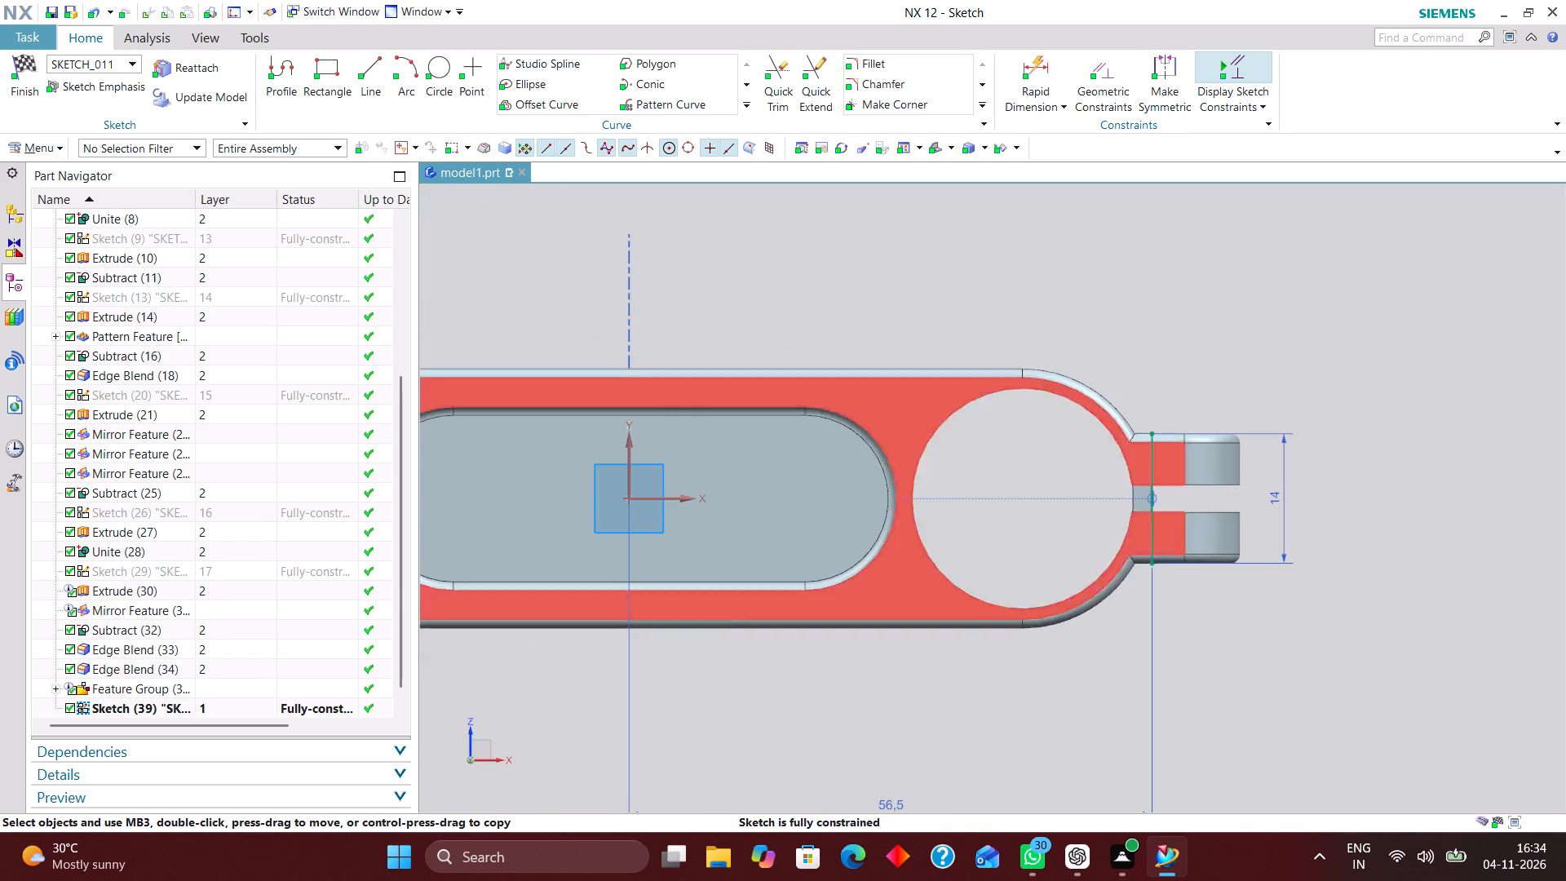
right_drag(885, 417, 877, 584)
click(369, 64)
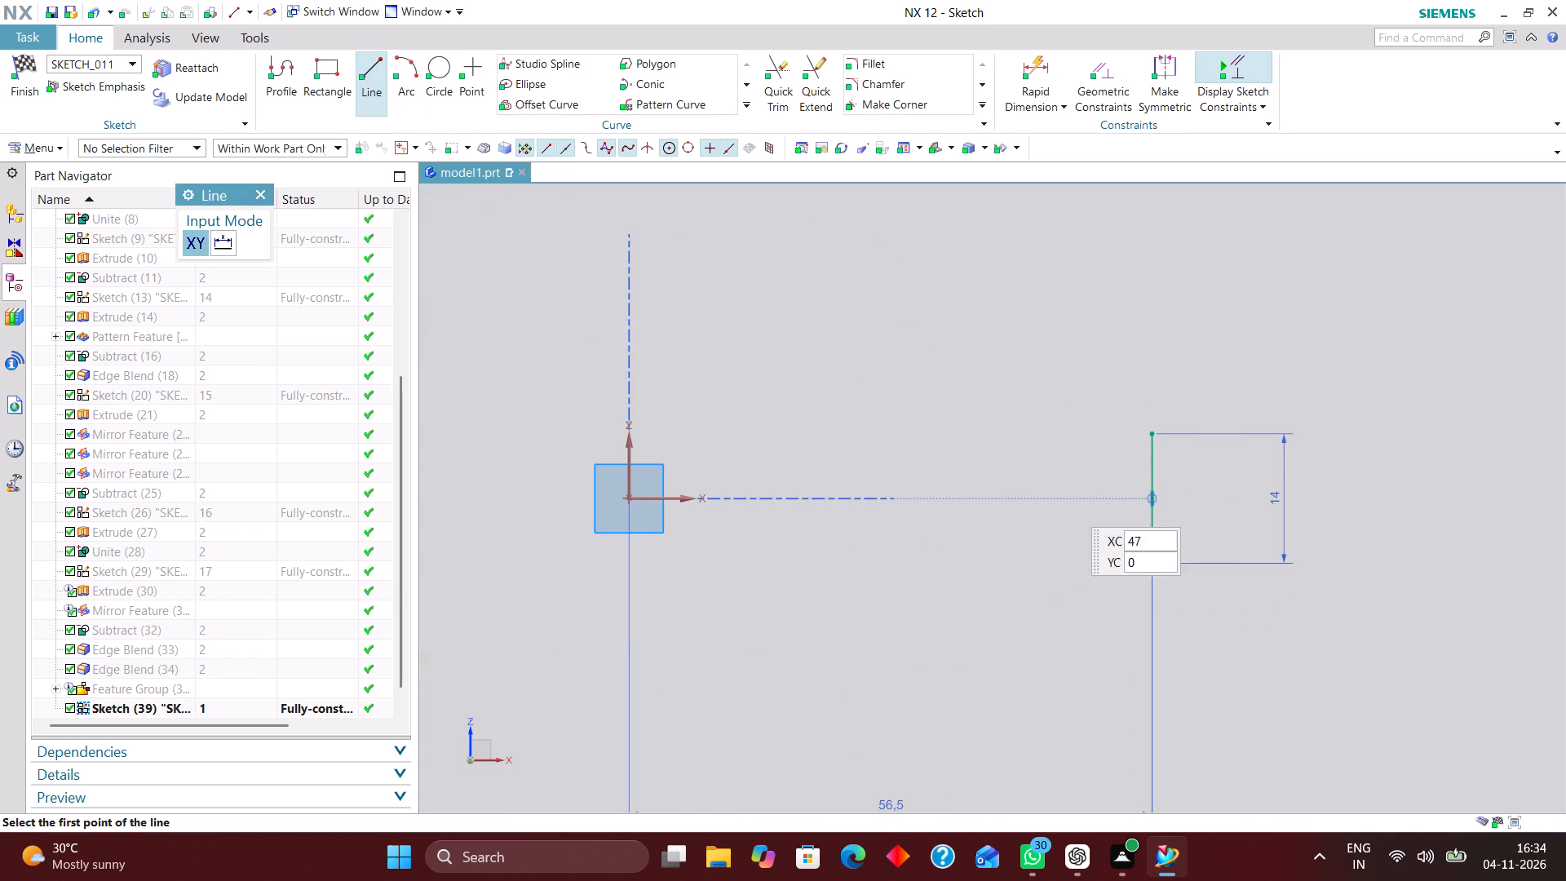
click(1146, 435)
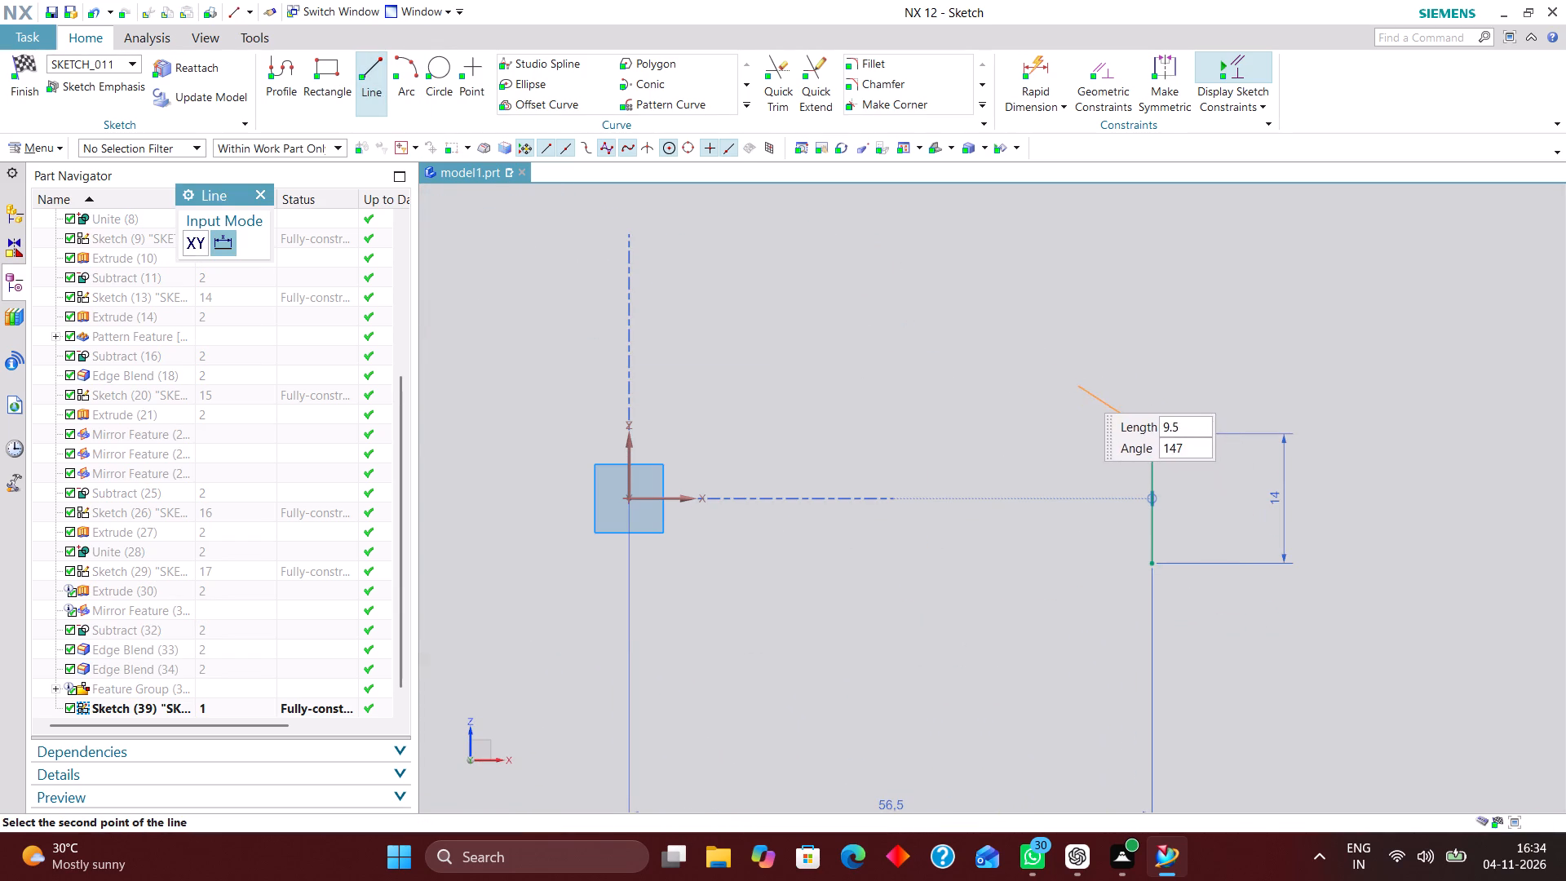
click(1078, 386)
click(1153, 564)
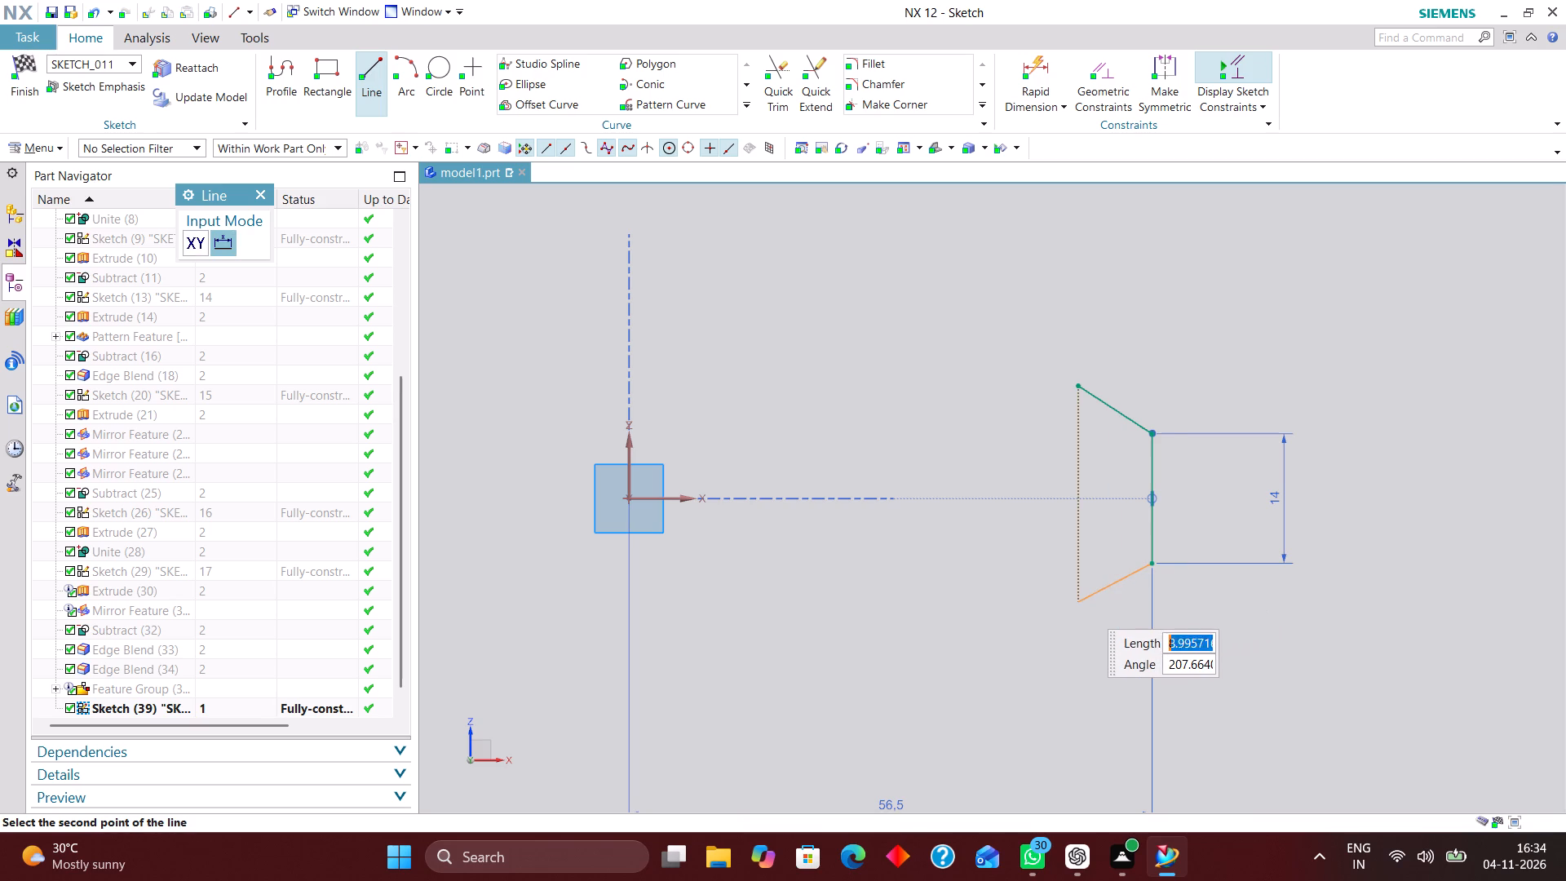
click(1087, 601)
Dimension the vertical distance between the free ends of the two angled lines and set it to 28 mm.
click(1037, 65)
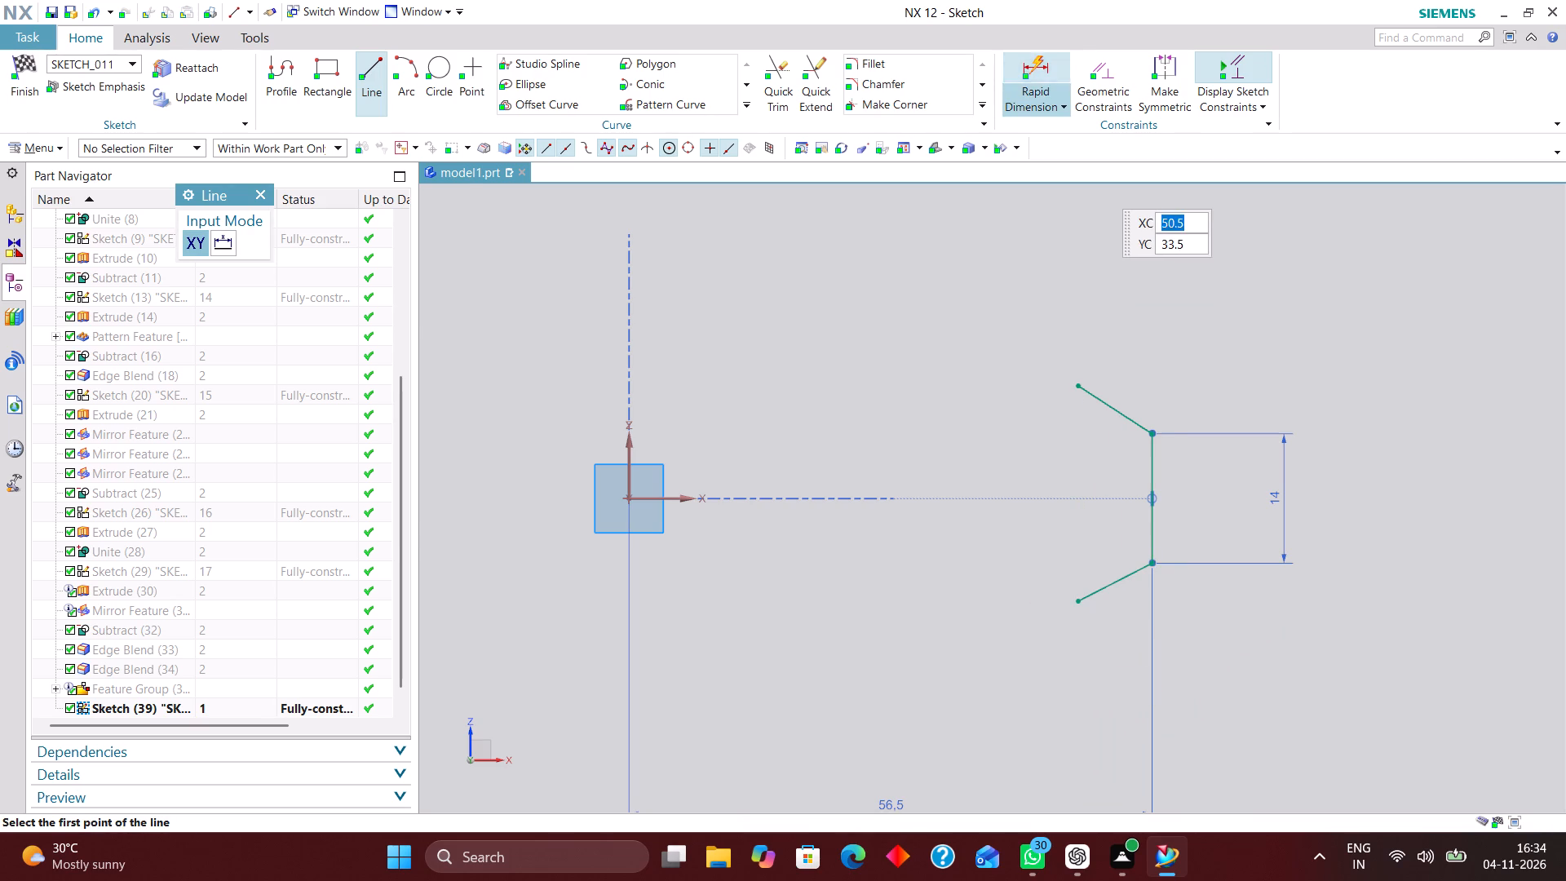
click(1078, 381)
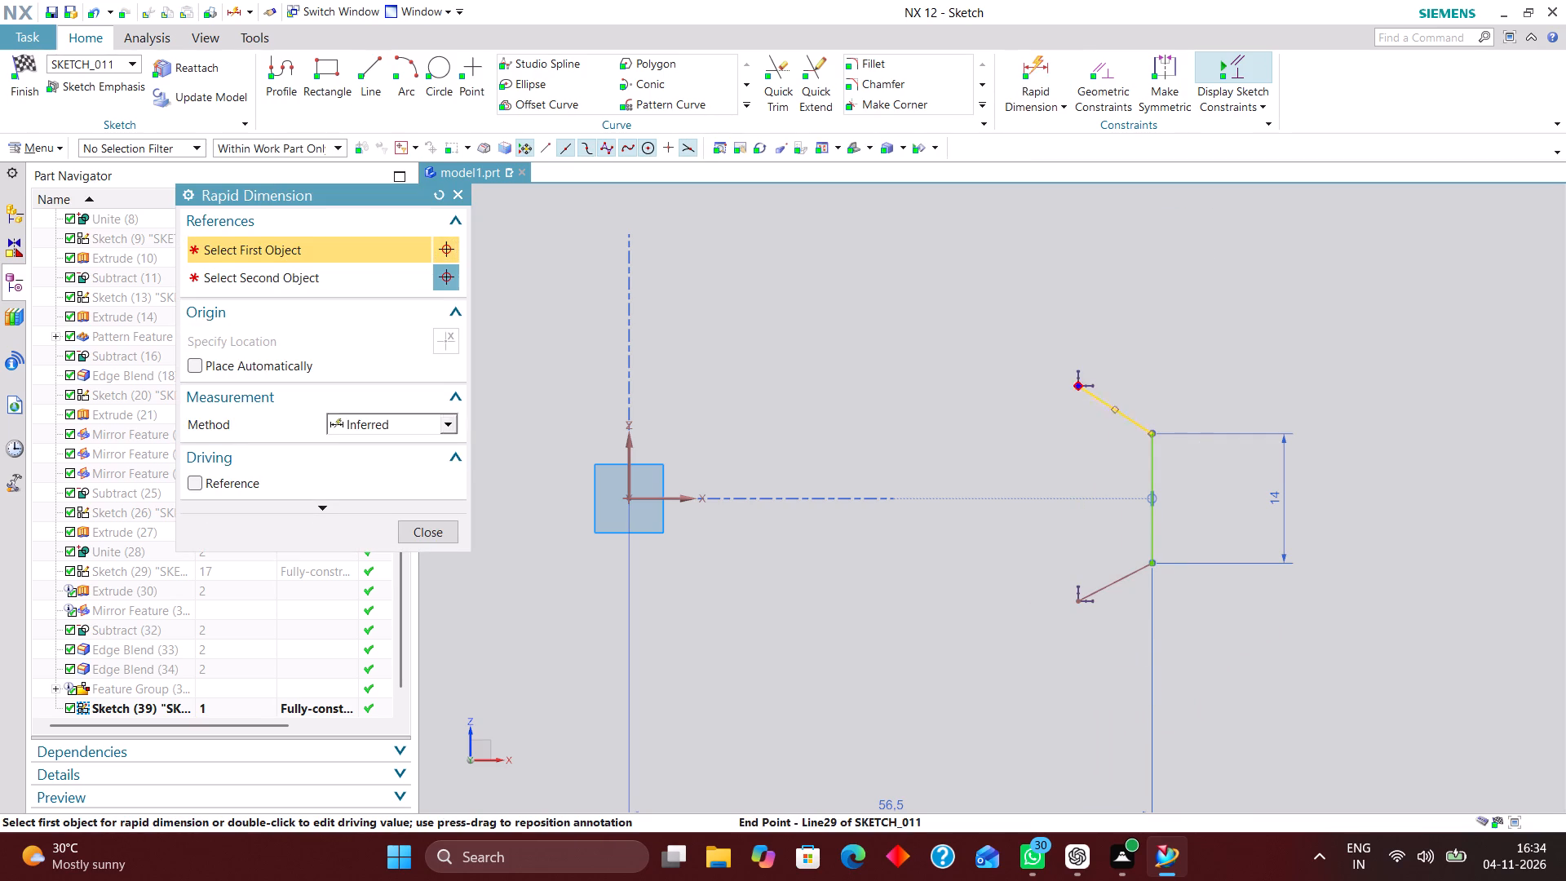
click(1077, 604)
click(1393, 494)
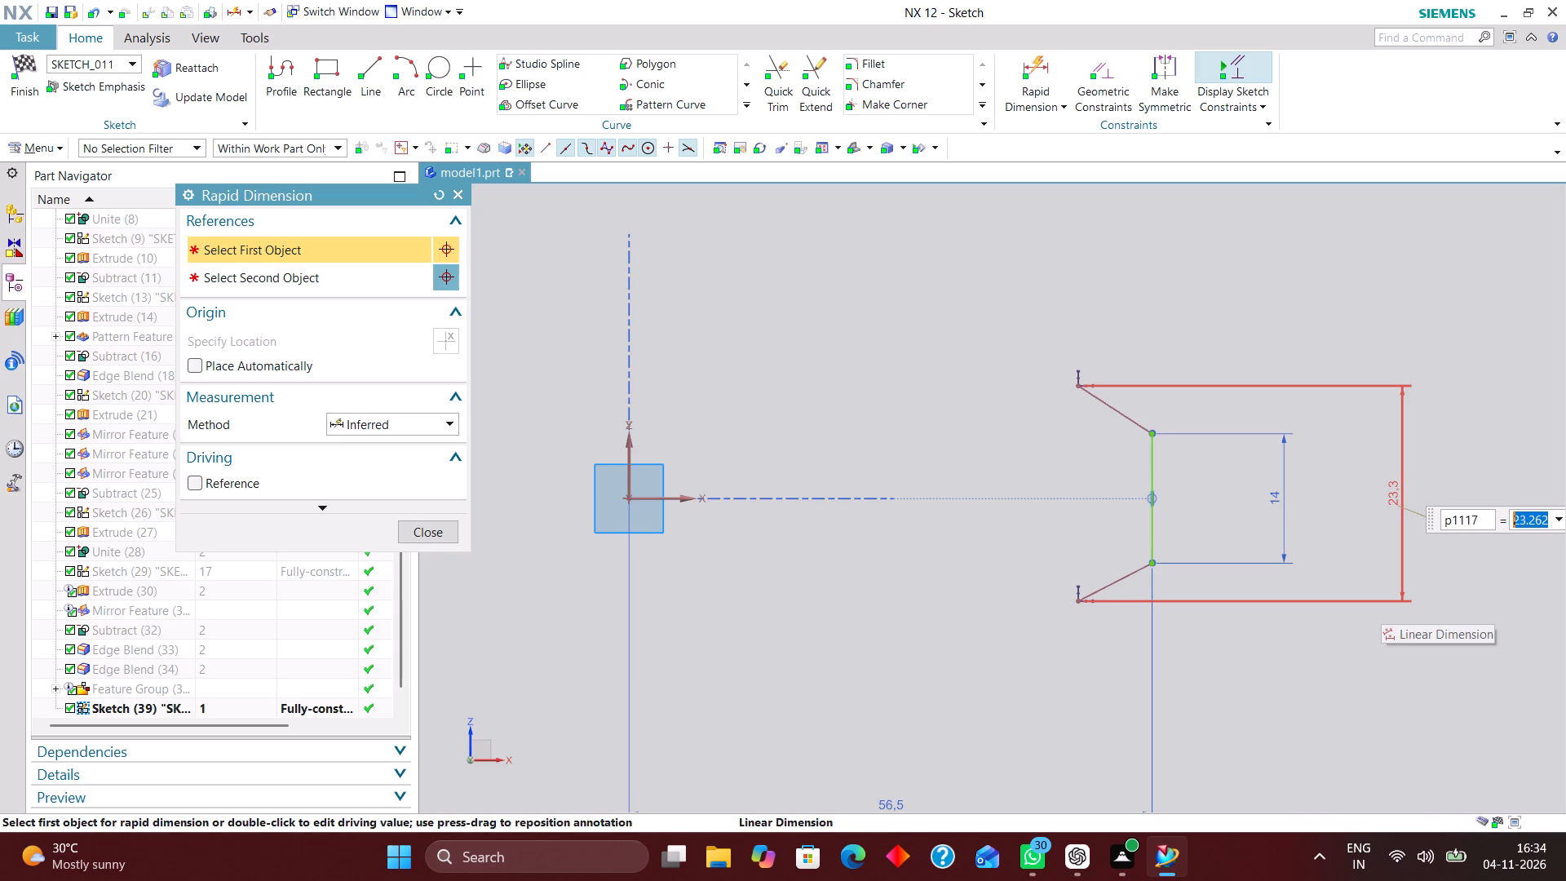
text(28)
key(Return)
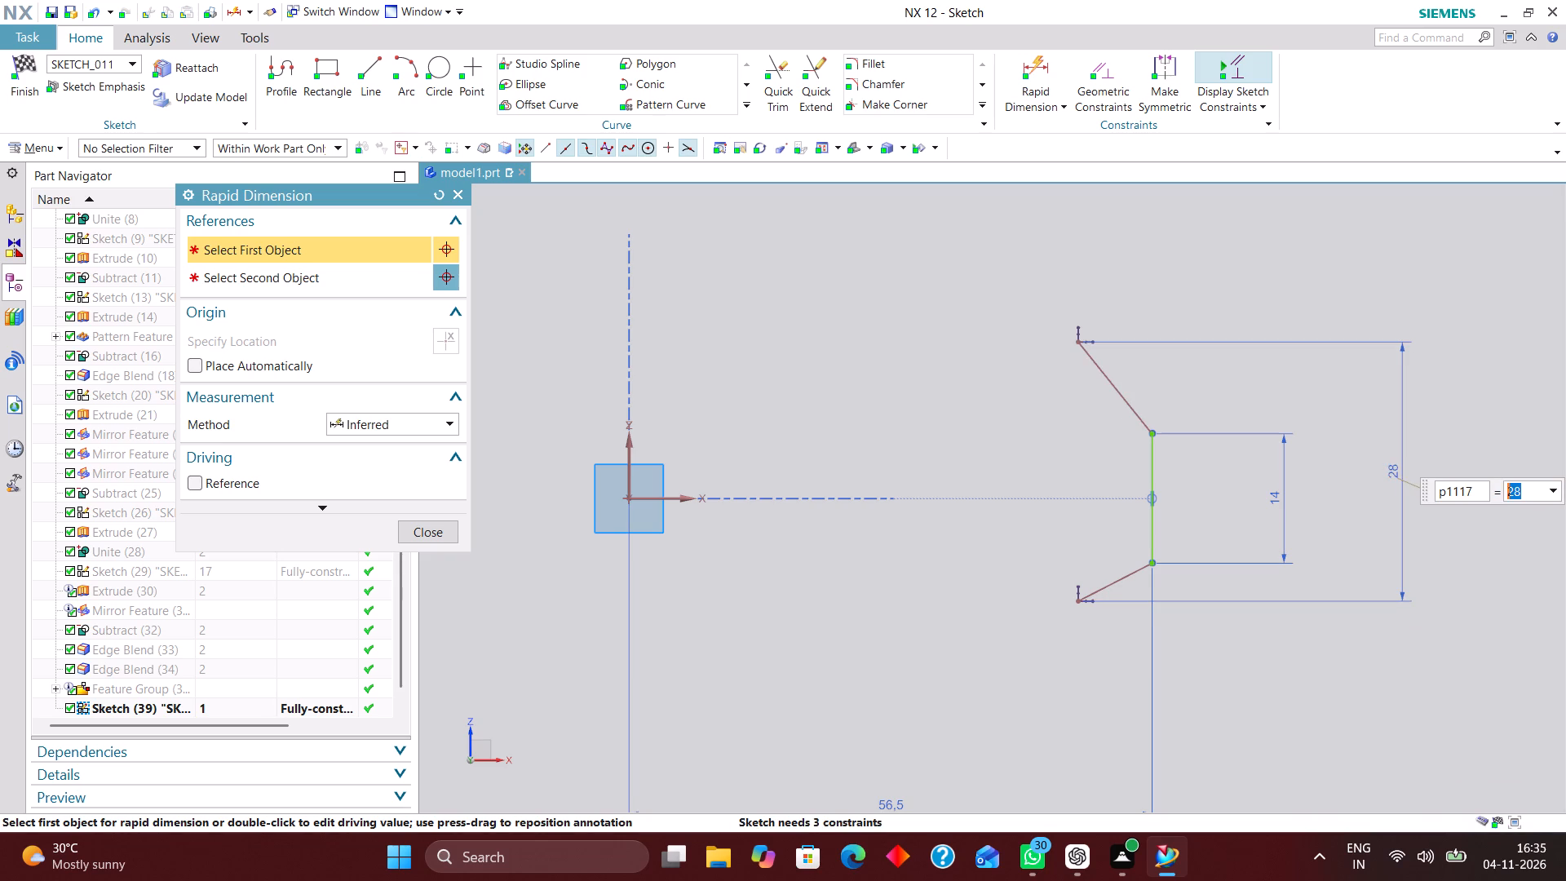
Dimension the upper angled line's free end from the sketch's horizontal axis and set the distance to 14 mm.
click(1040, 67)
click(1073, 339)
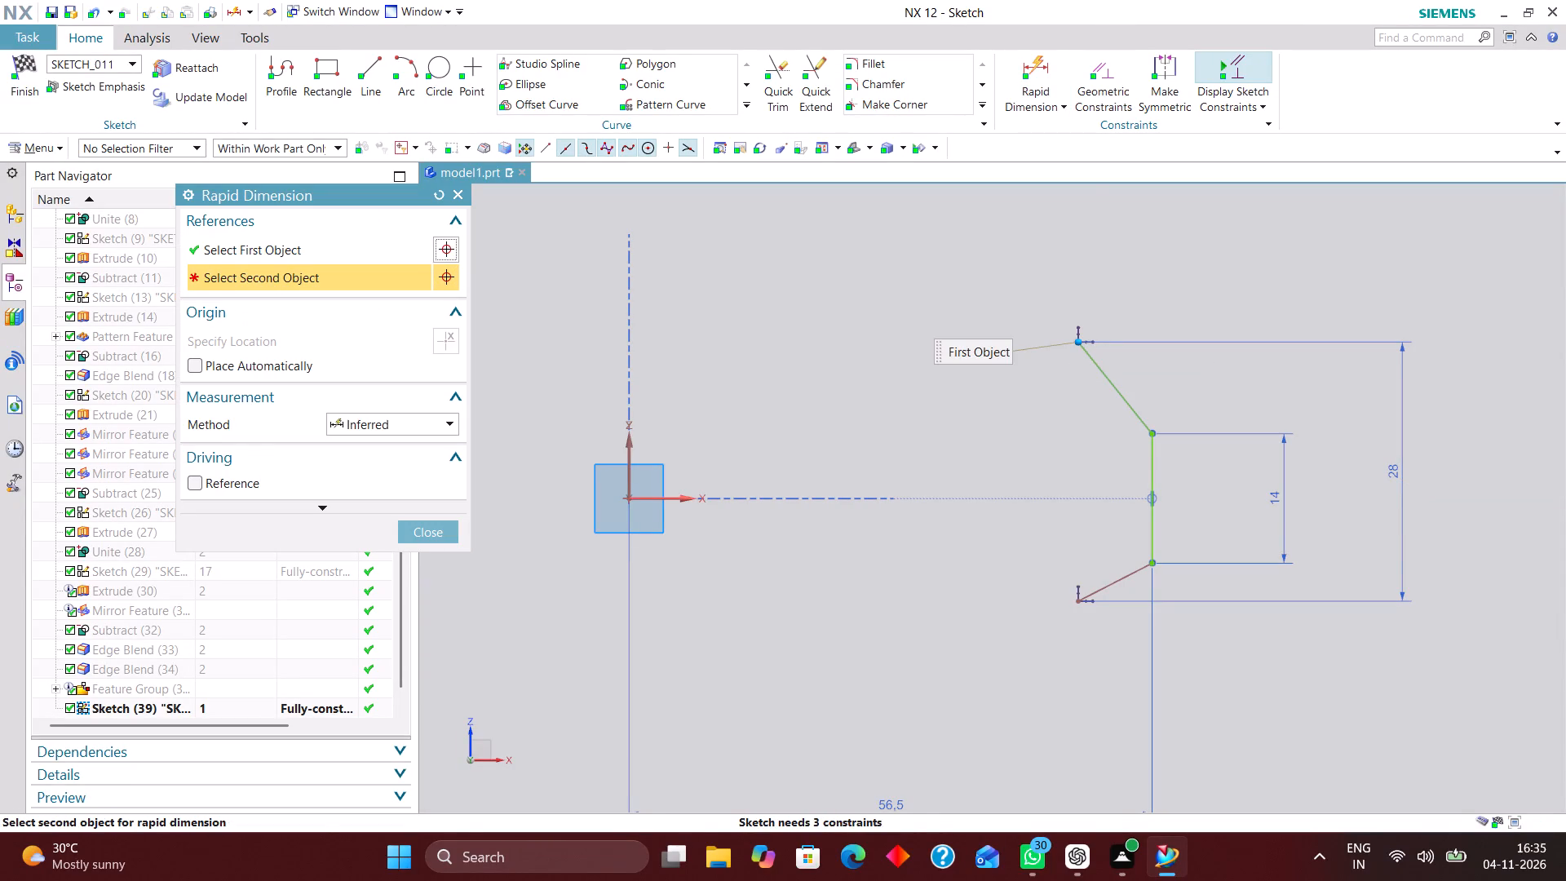
click(675, 498)
click(1480, 426)
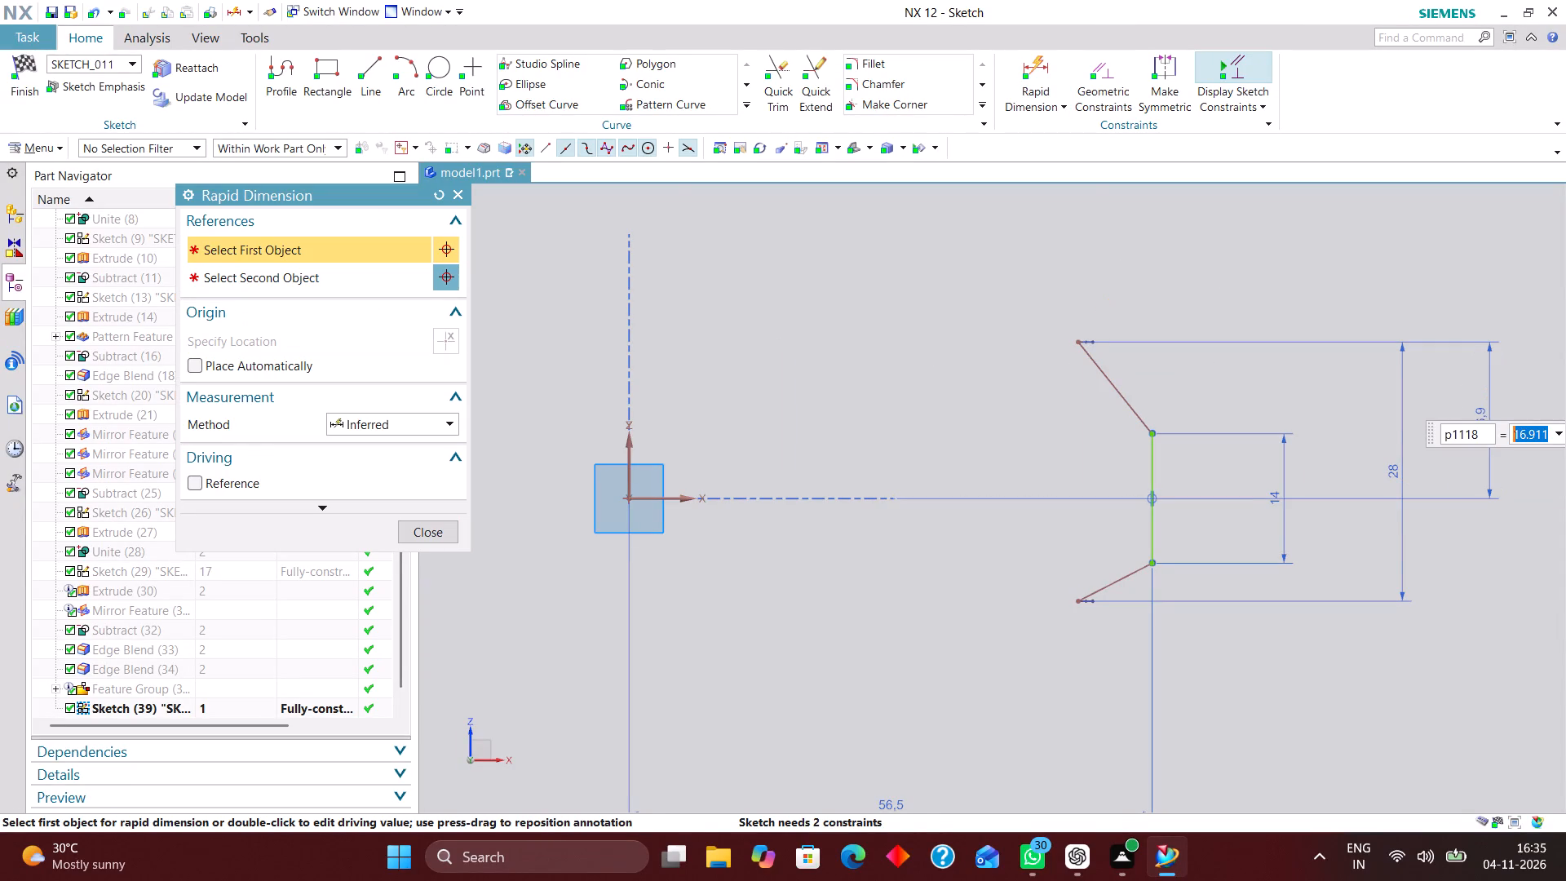
text(14)
key(Return)
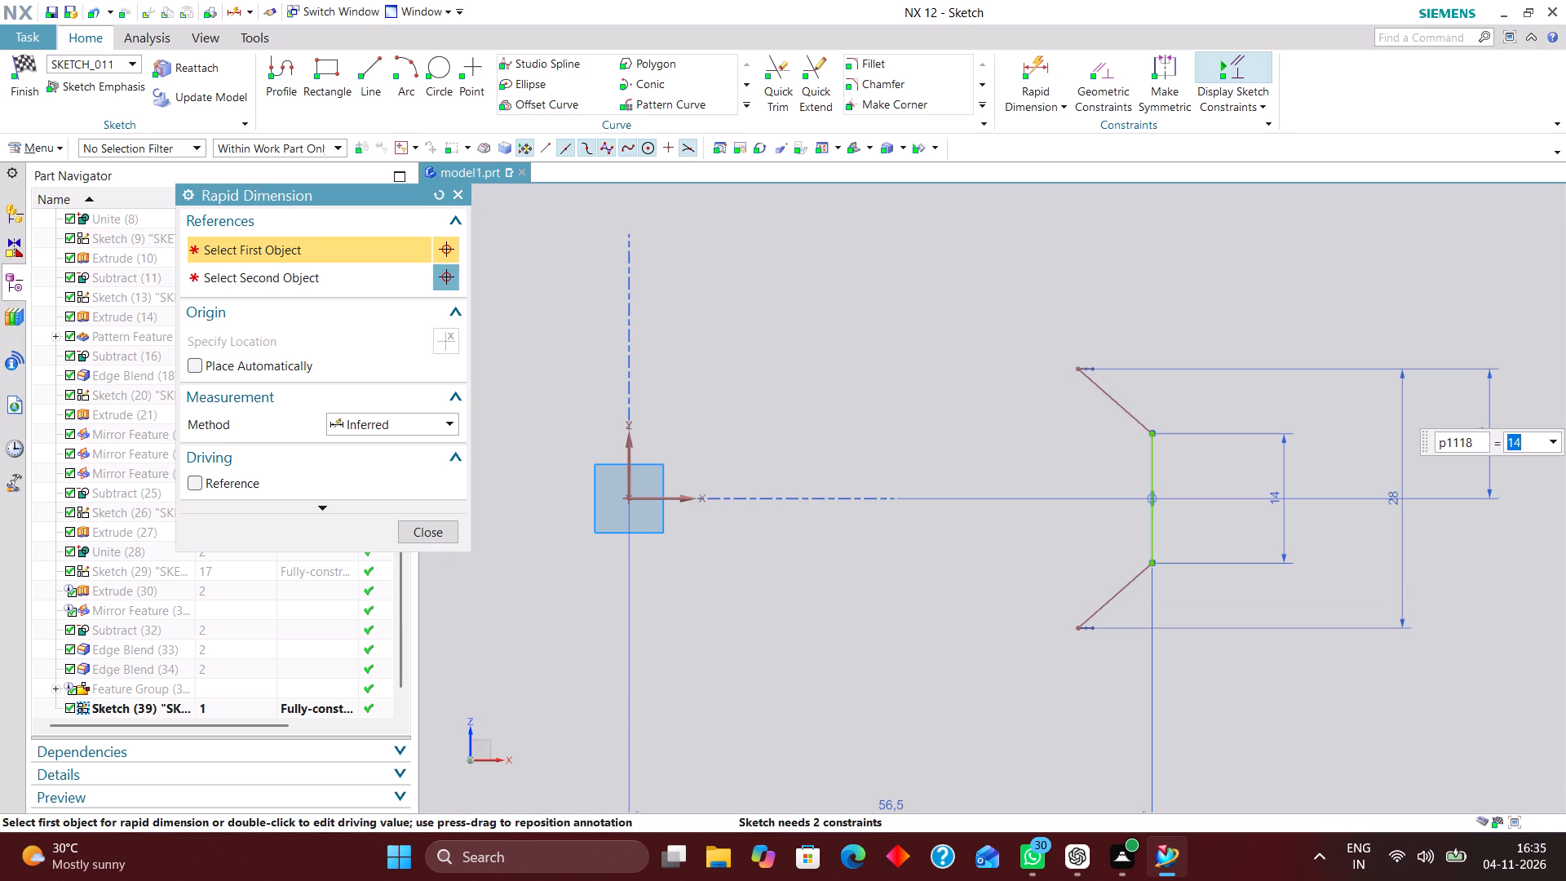
click(452, 527)
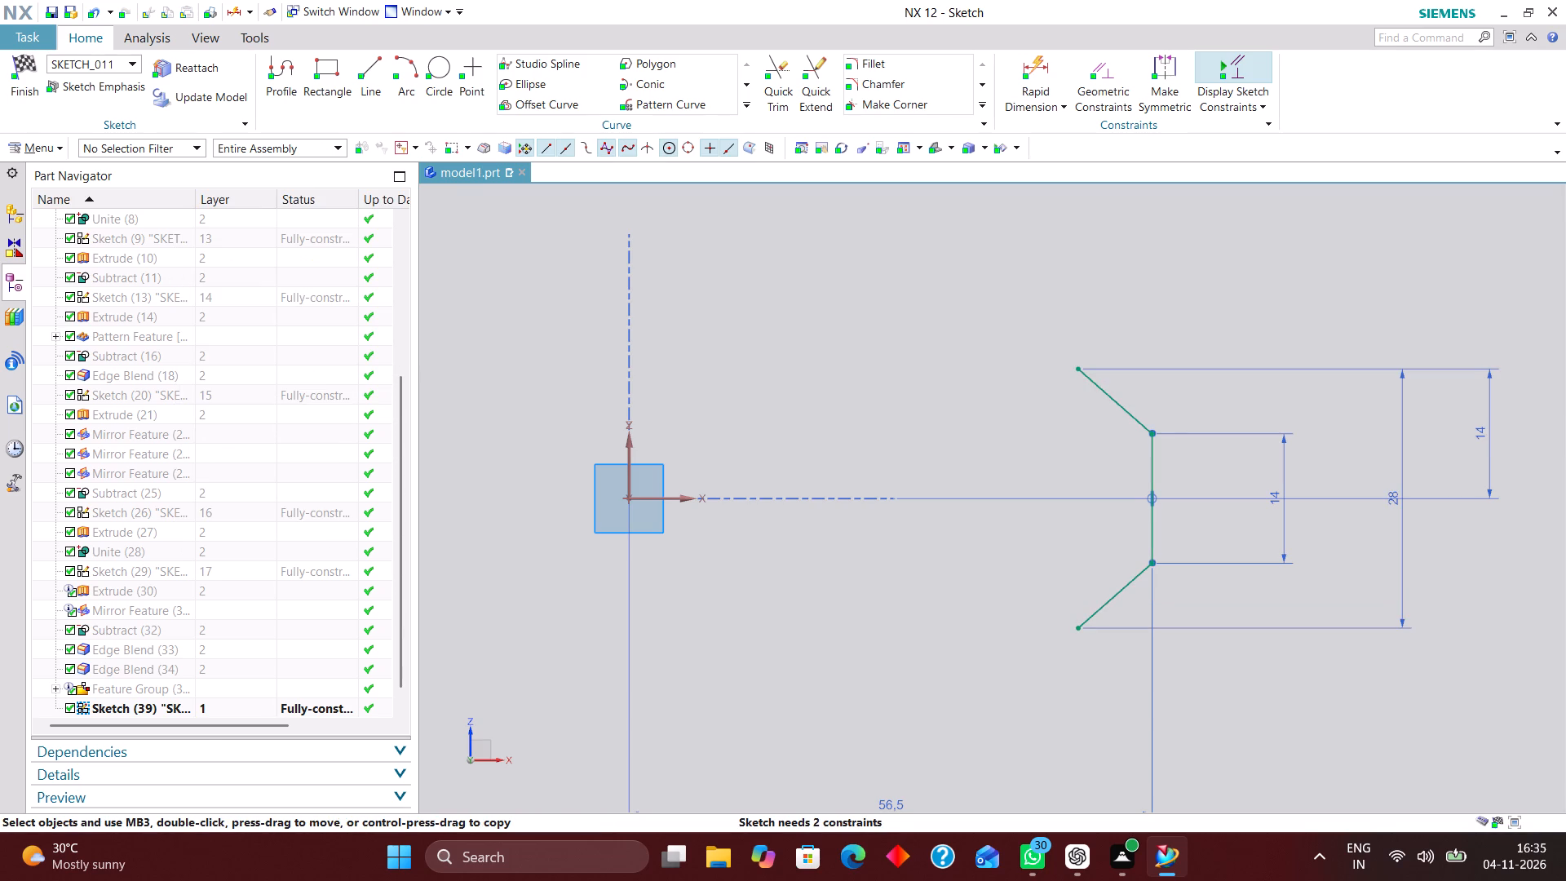
Show the hidden bracket body again.
right_click(185, 627)
click(224, 636)
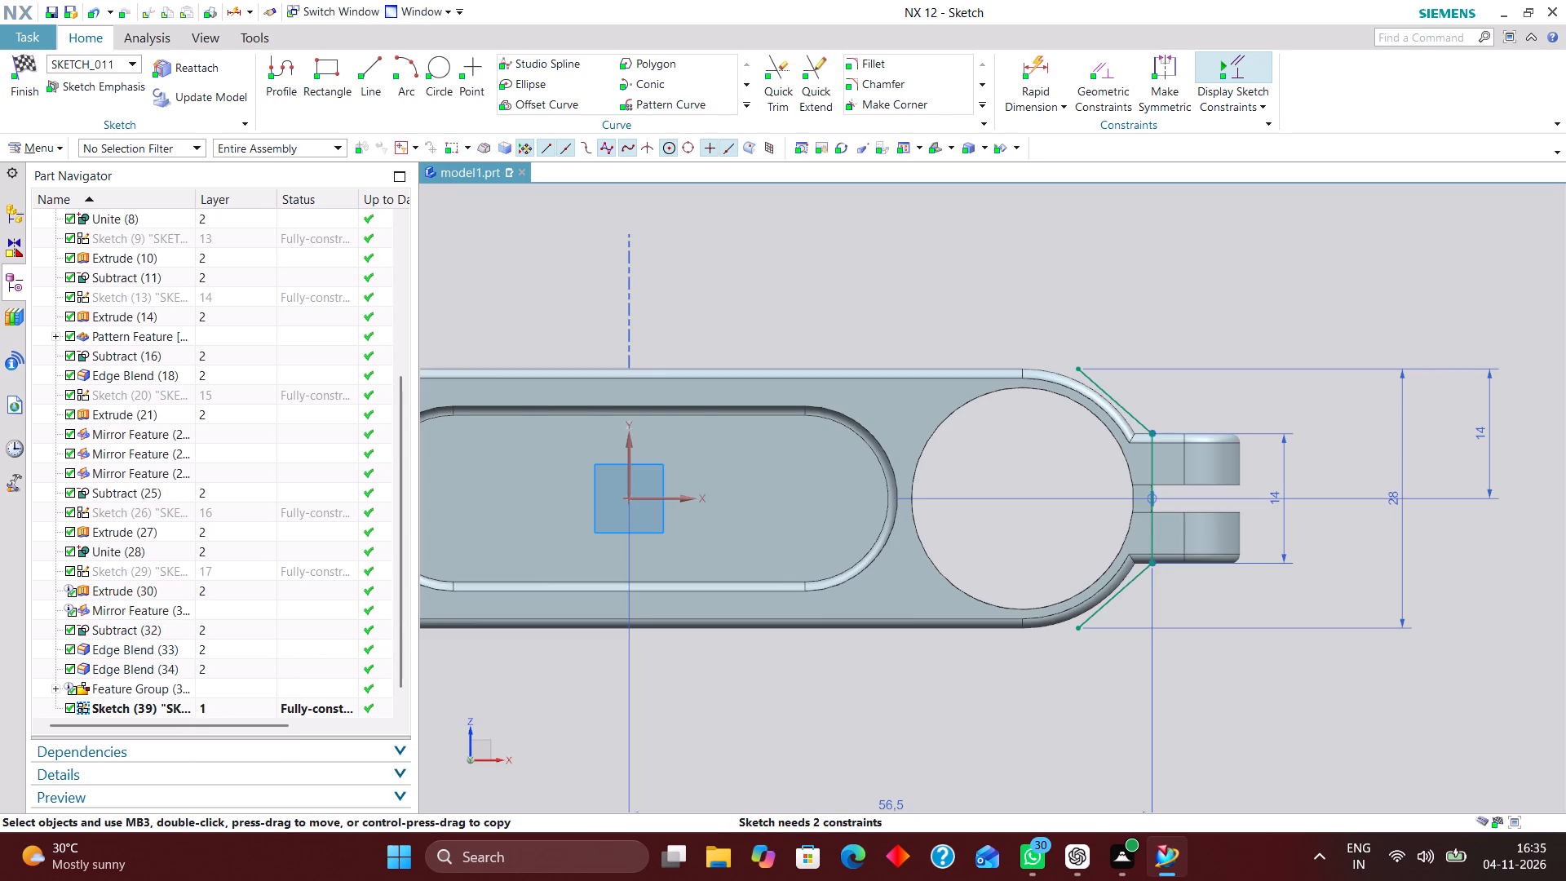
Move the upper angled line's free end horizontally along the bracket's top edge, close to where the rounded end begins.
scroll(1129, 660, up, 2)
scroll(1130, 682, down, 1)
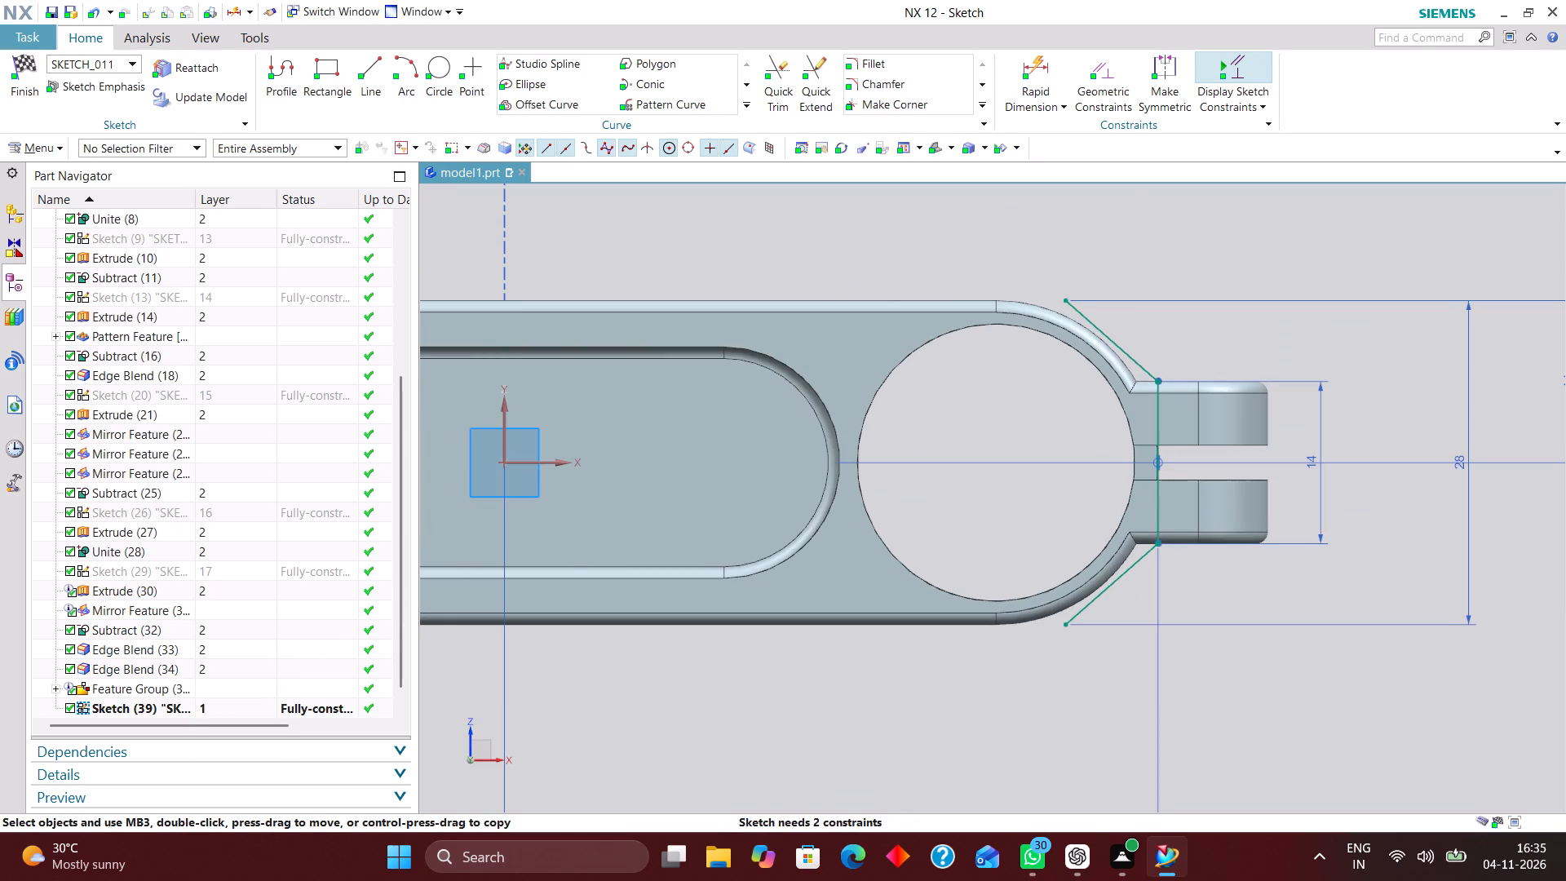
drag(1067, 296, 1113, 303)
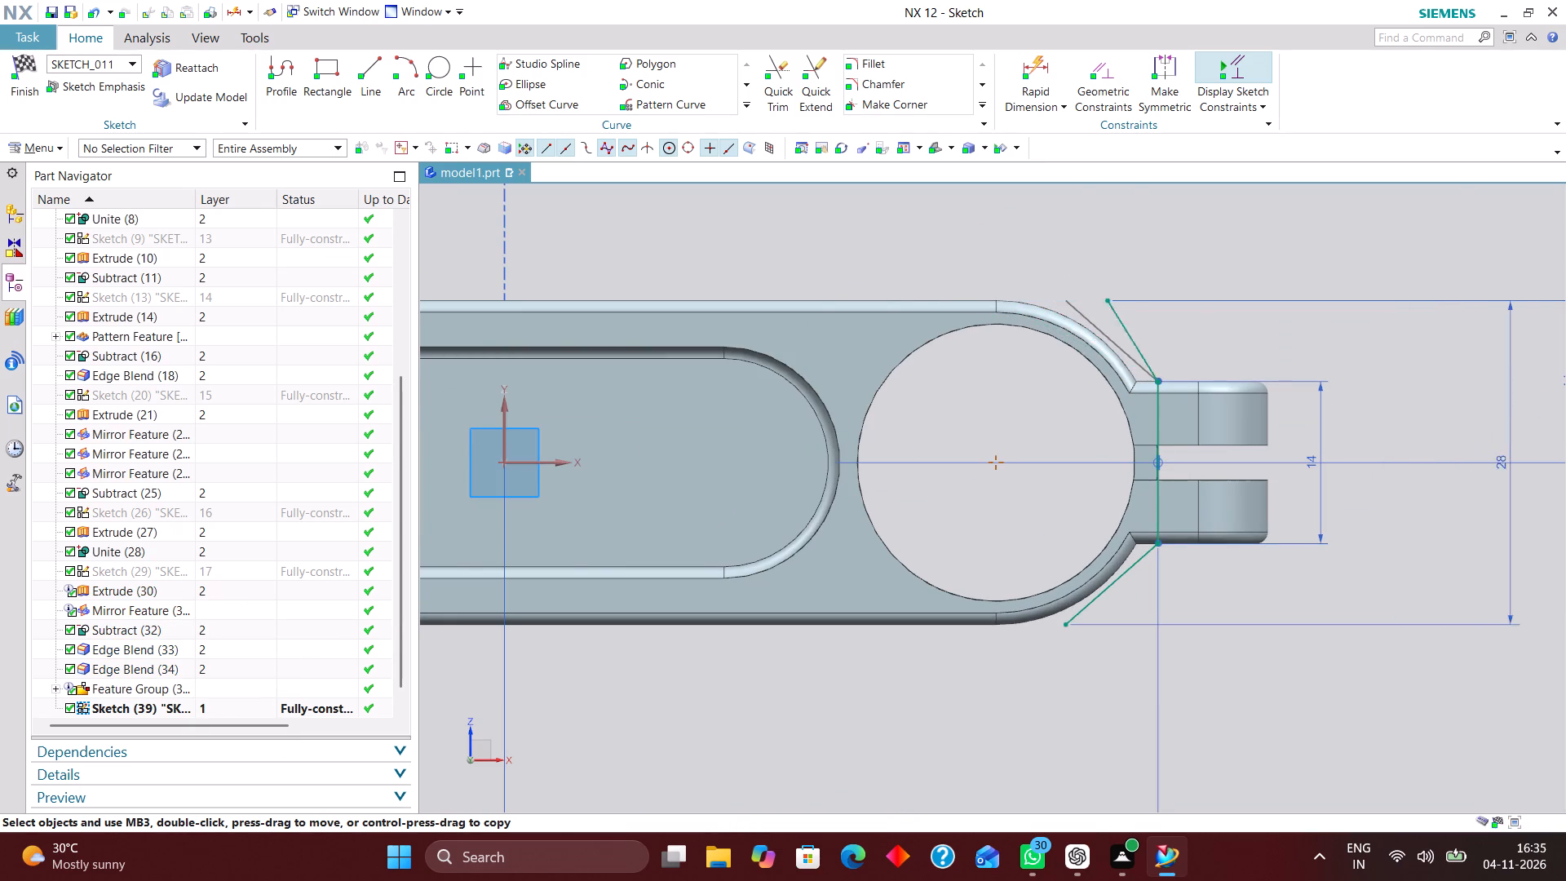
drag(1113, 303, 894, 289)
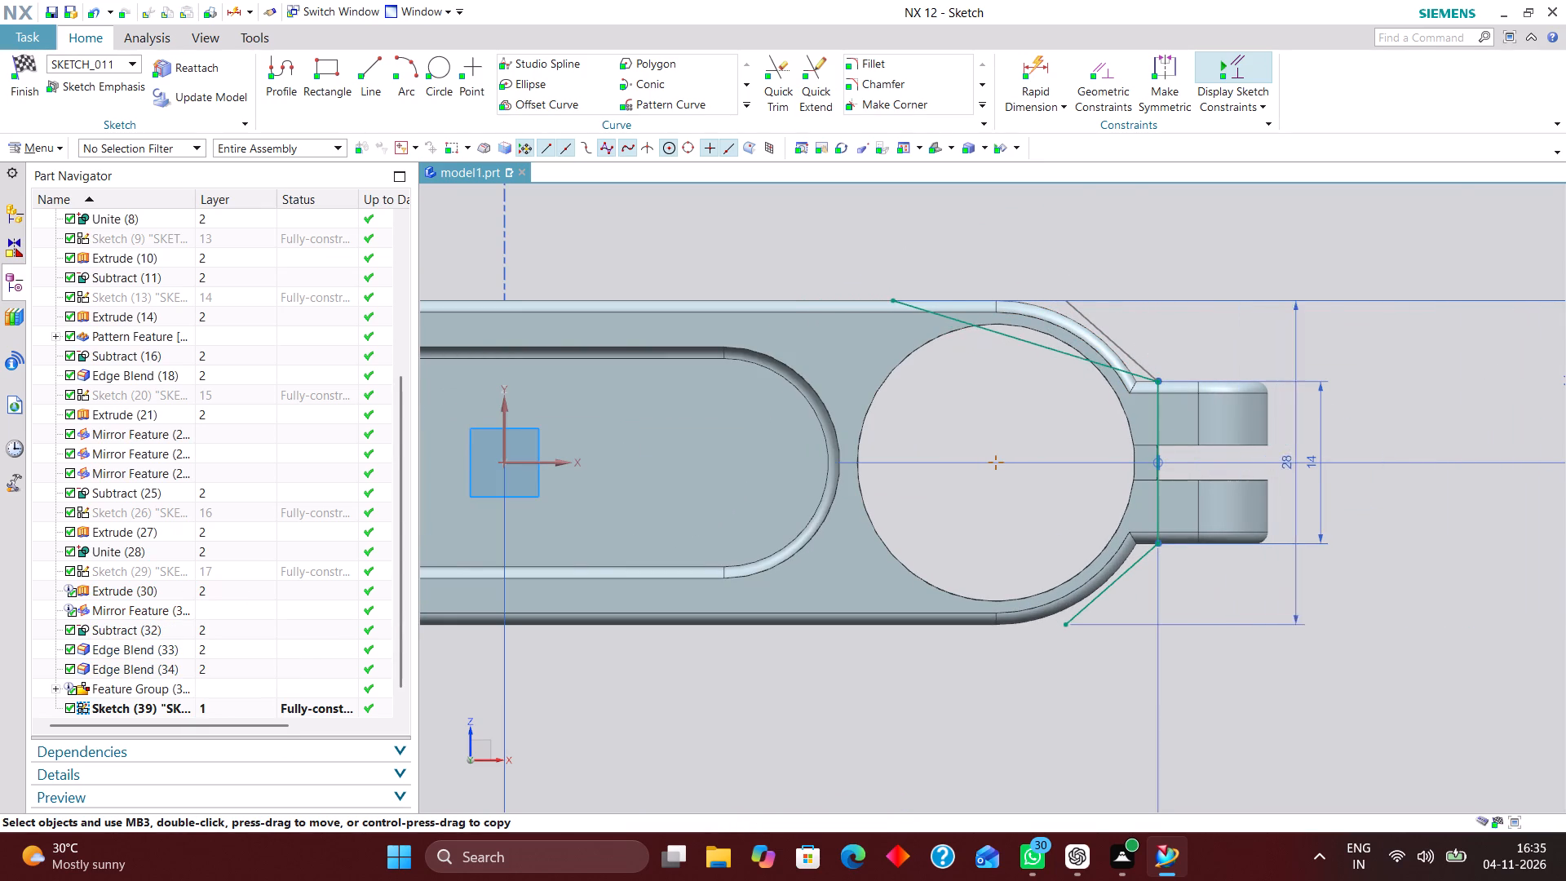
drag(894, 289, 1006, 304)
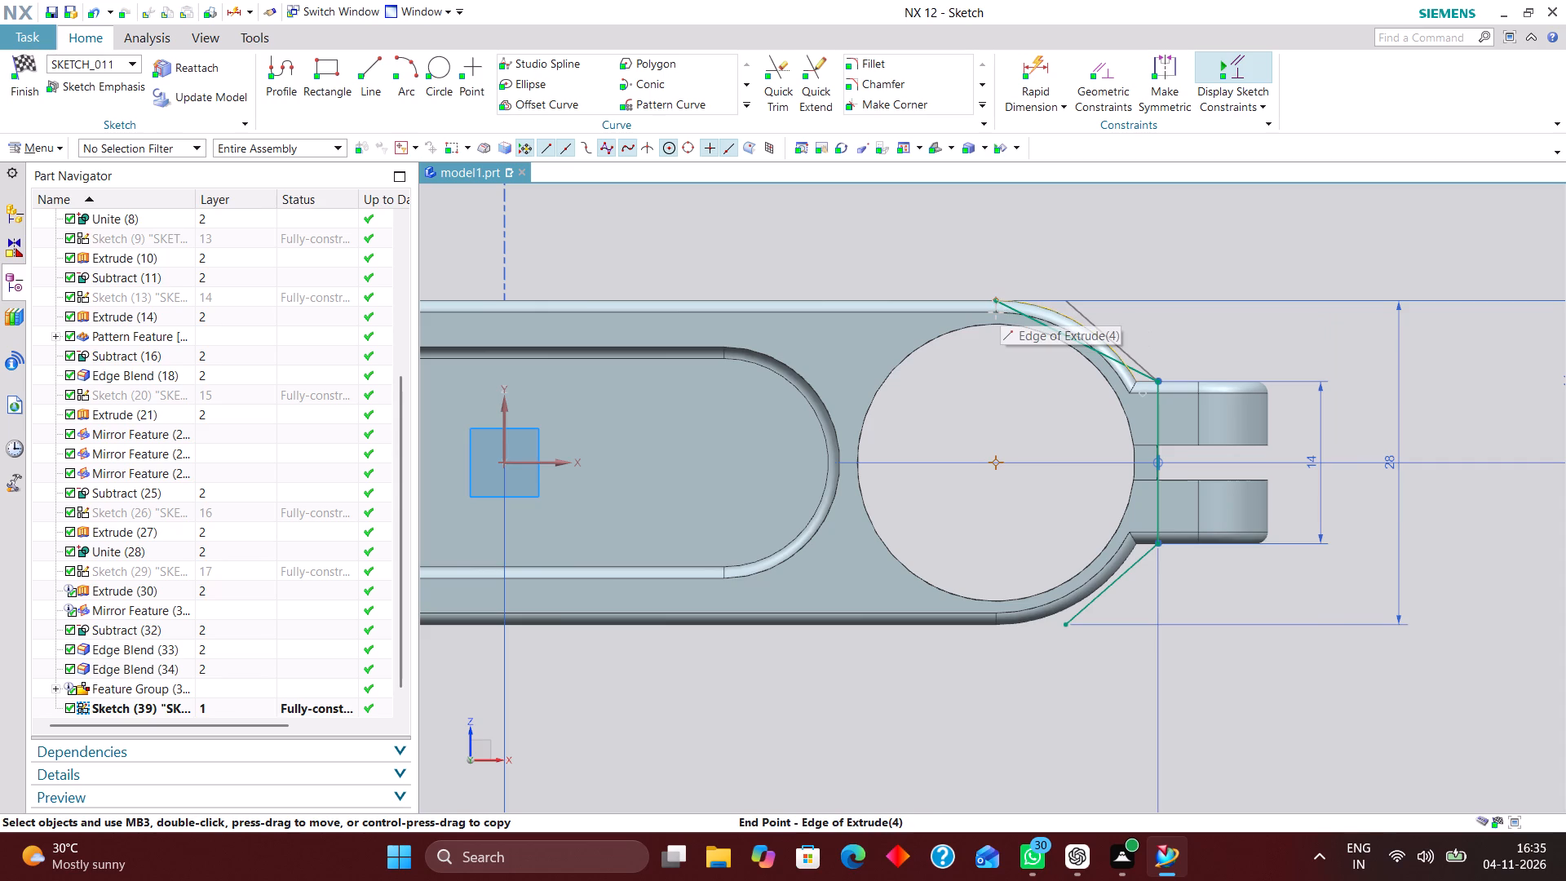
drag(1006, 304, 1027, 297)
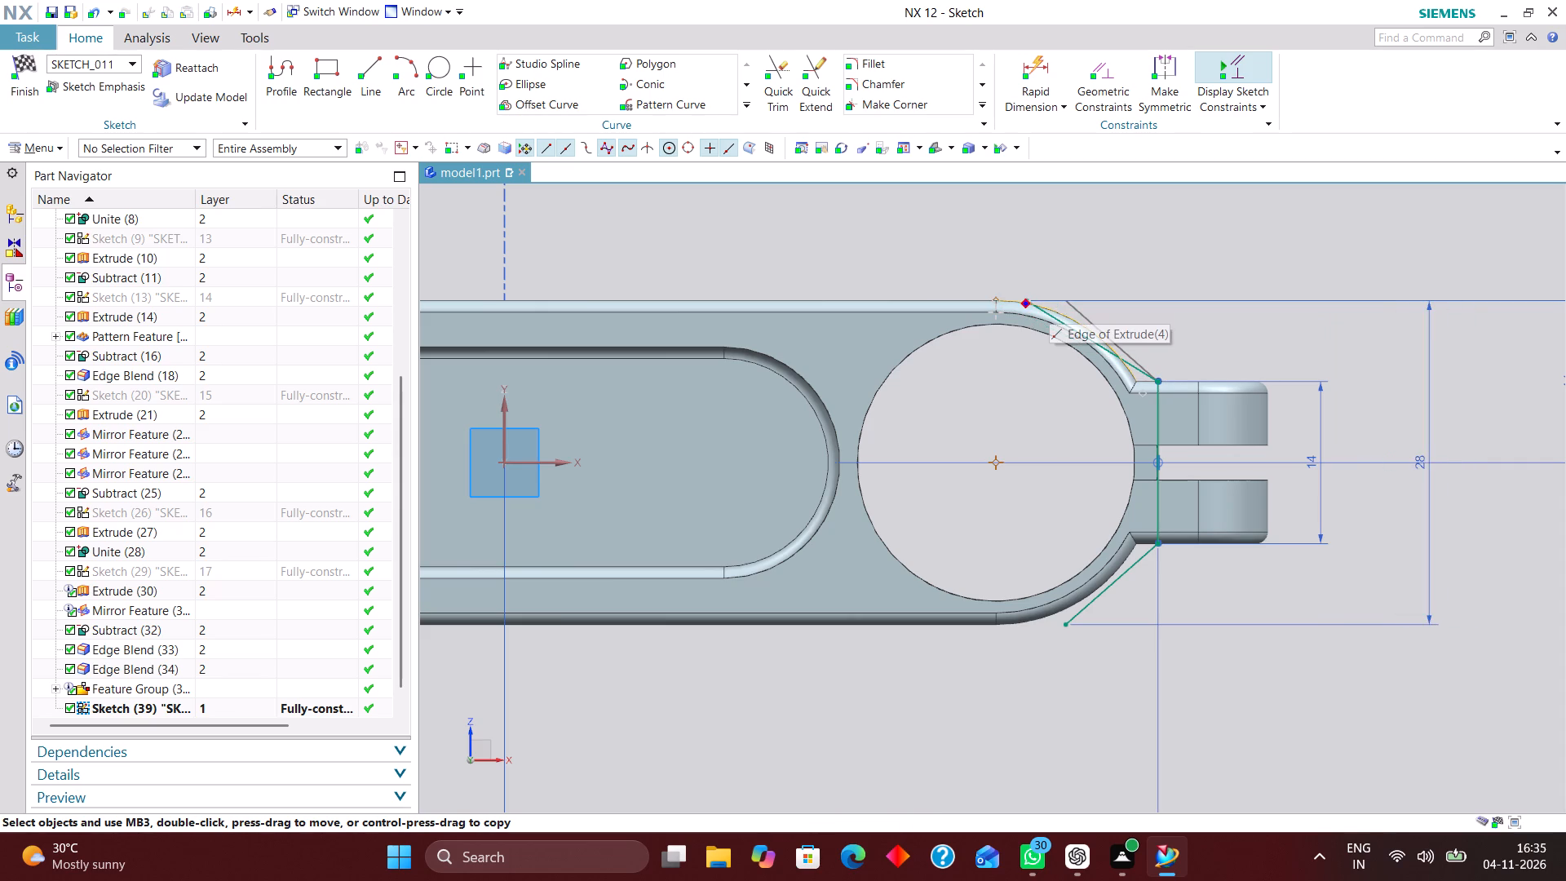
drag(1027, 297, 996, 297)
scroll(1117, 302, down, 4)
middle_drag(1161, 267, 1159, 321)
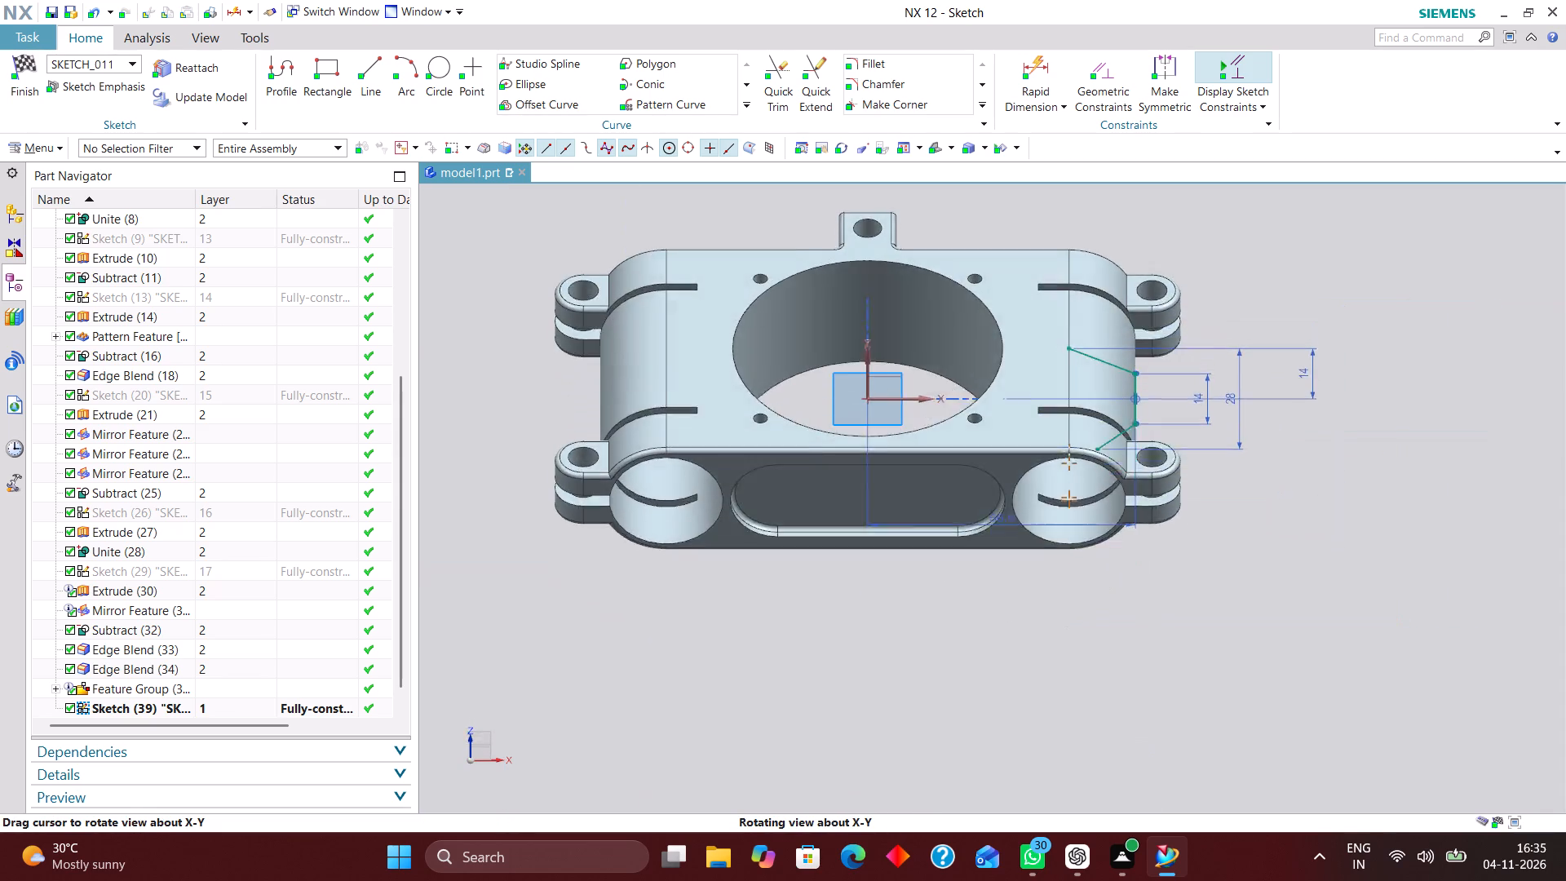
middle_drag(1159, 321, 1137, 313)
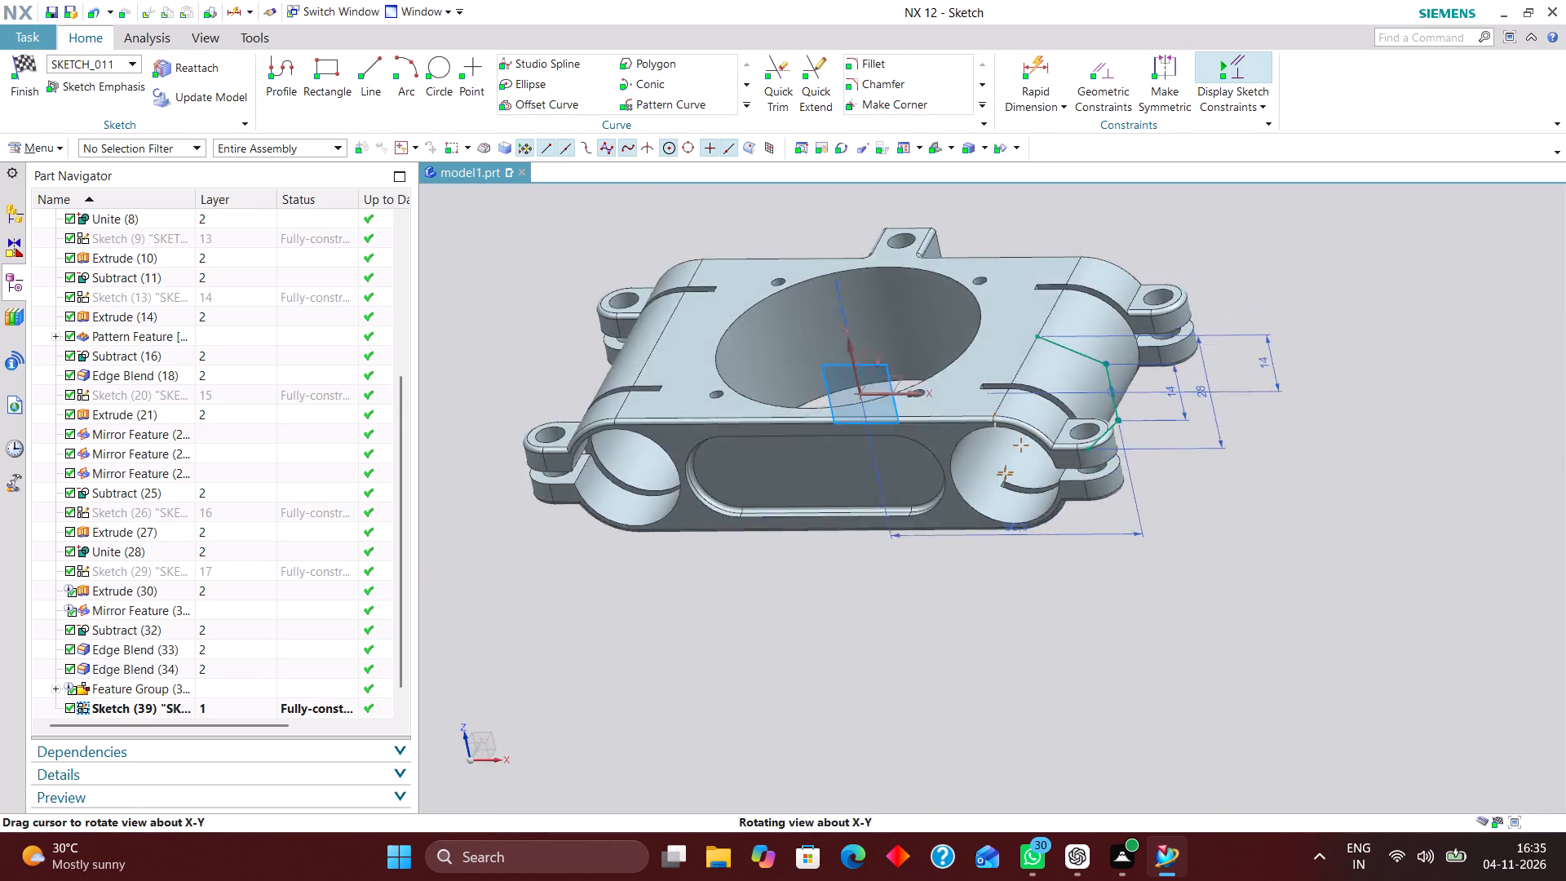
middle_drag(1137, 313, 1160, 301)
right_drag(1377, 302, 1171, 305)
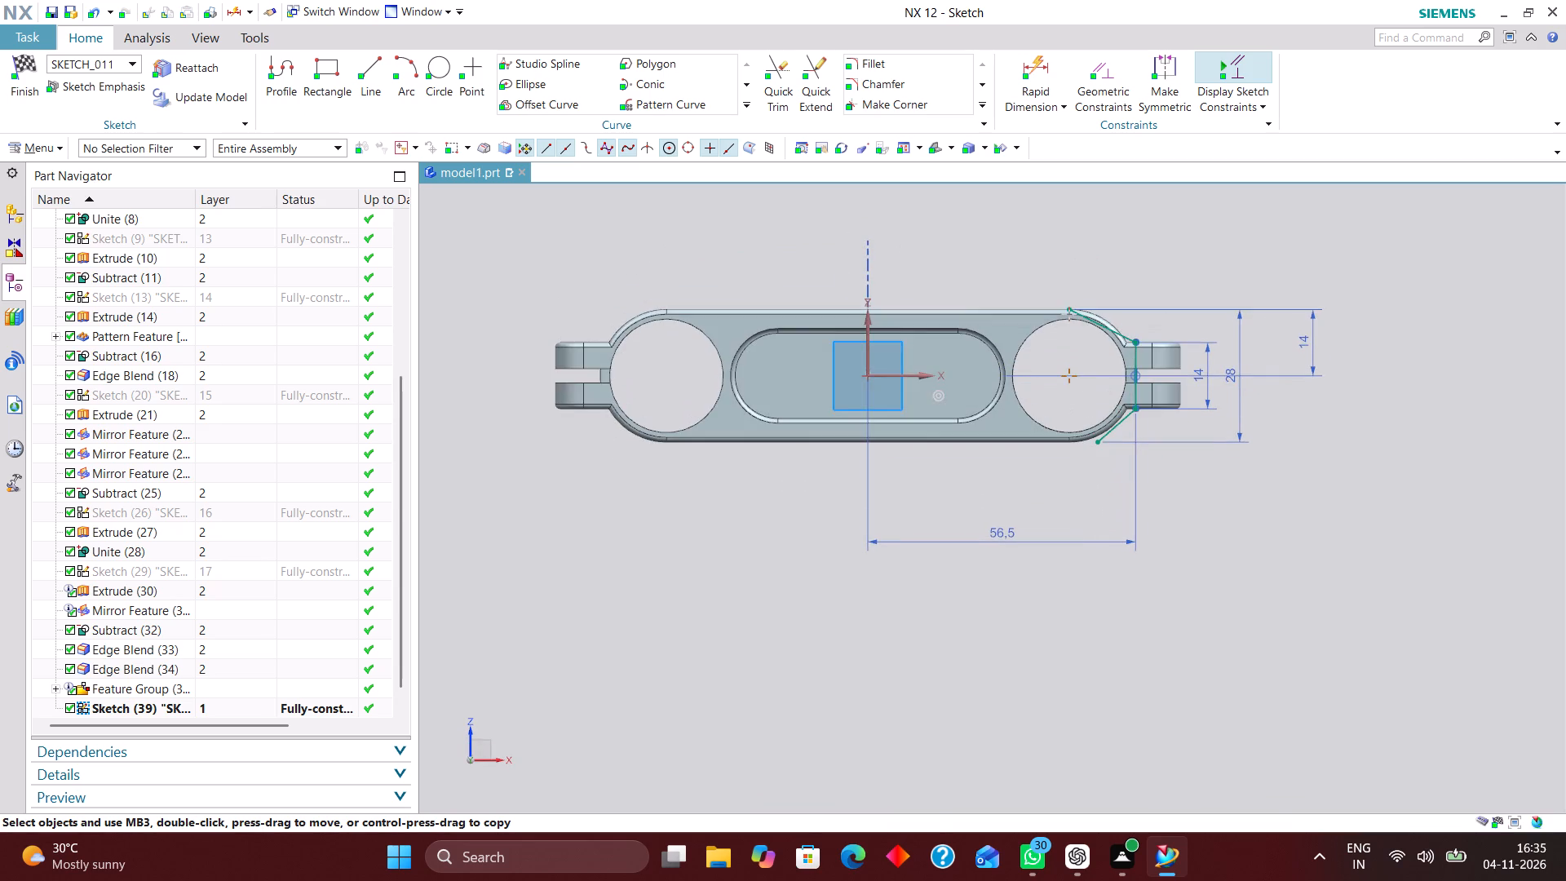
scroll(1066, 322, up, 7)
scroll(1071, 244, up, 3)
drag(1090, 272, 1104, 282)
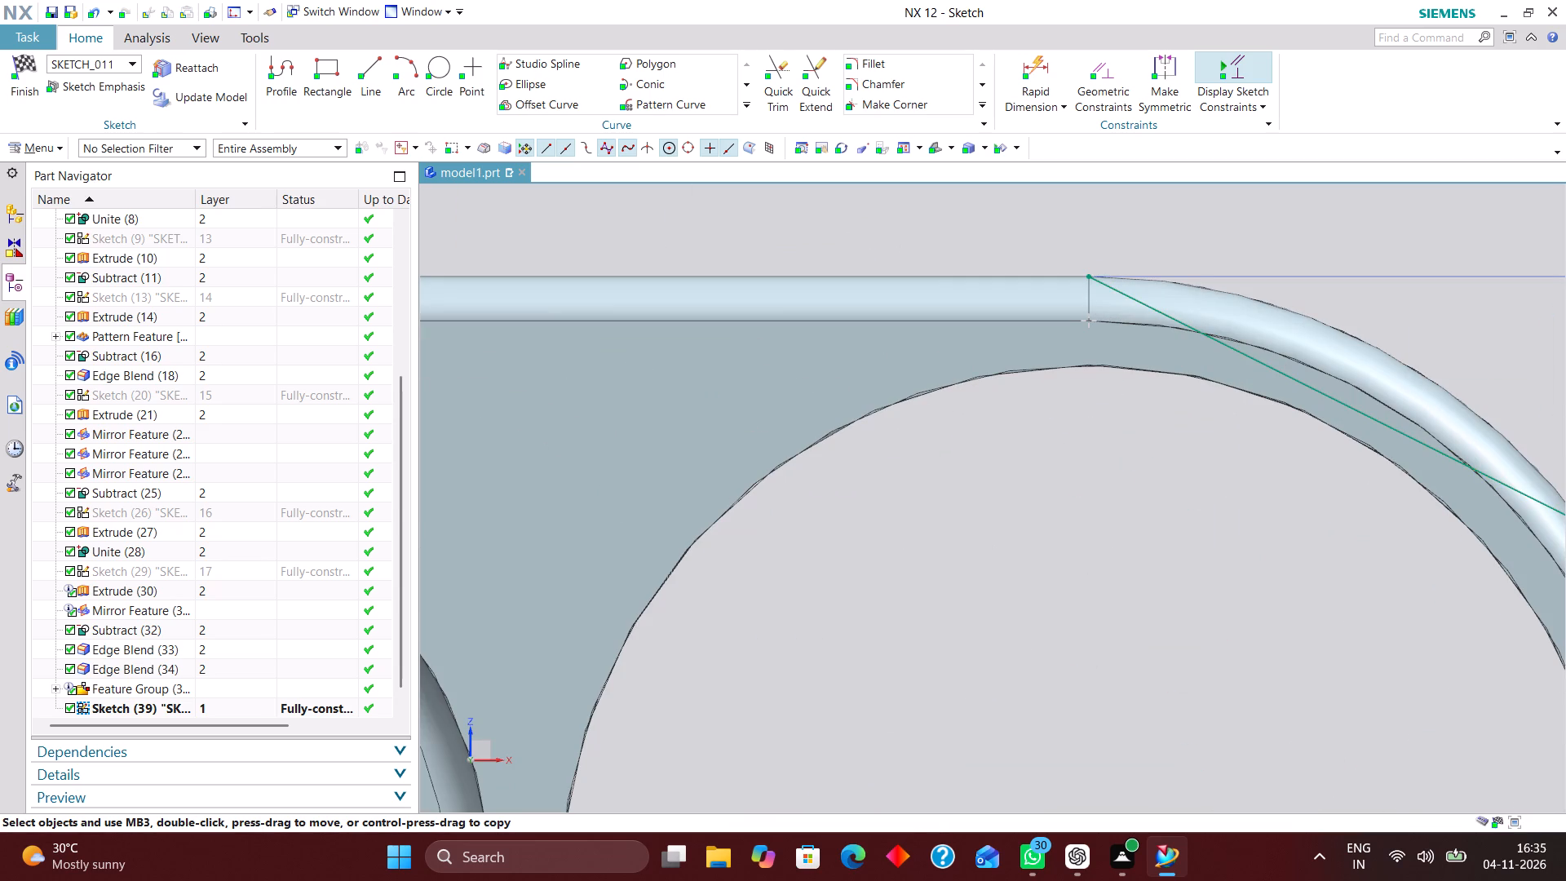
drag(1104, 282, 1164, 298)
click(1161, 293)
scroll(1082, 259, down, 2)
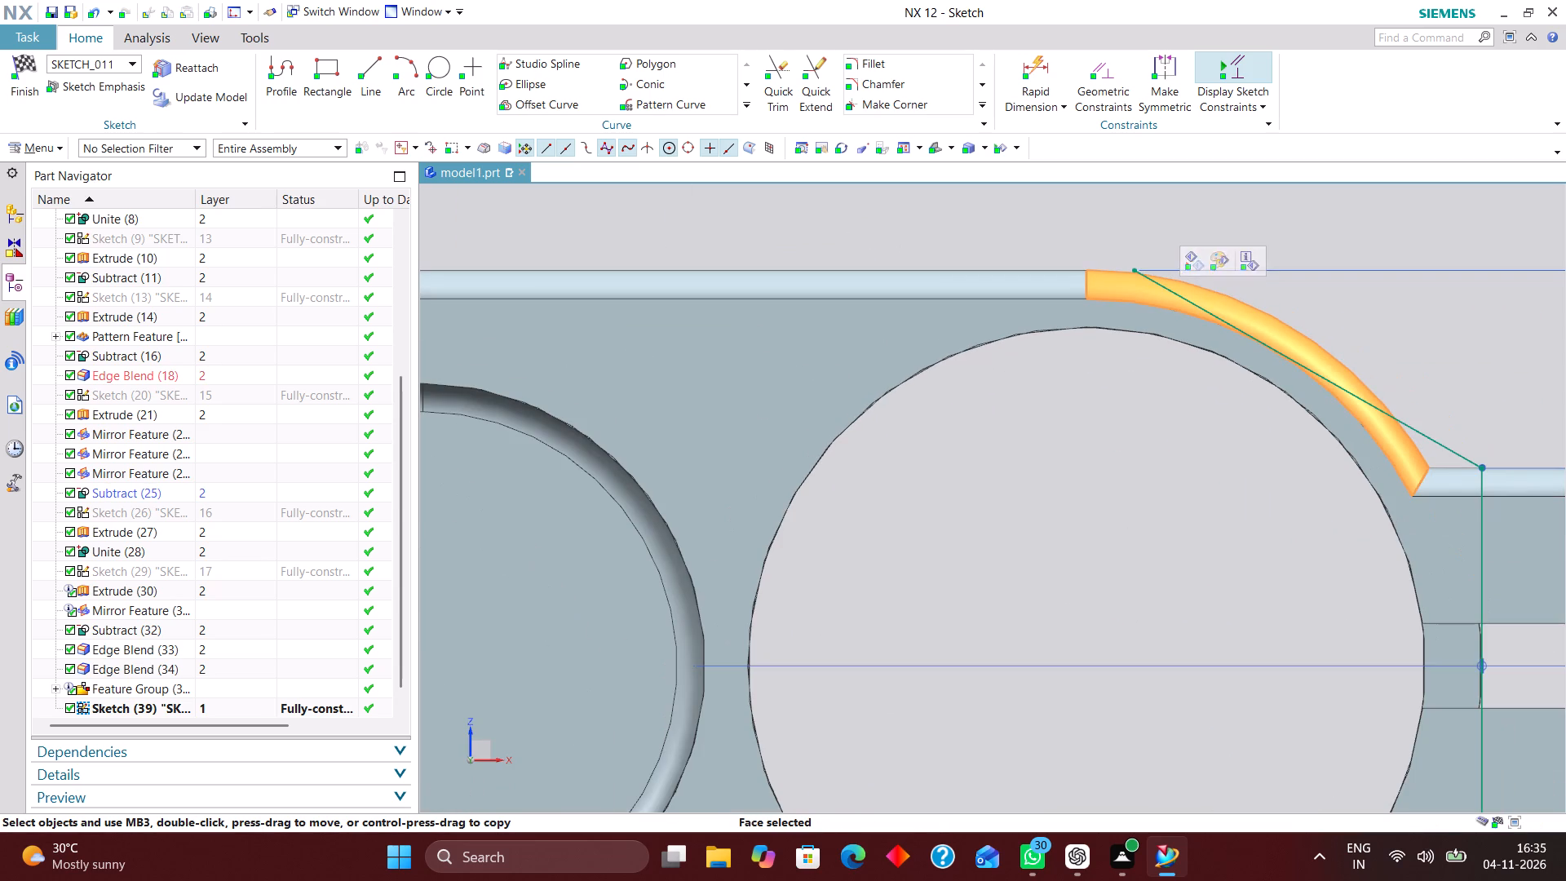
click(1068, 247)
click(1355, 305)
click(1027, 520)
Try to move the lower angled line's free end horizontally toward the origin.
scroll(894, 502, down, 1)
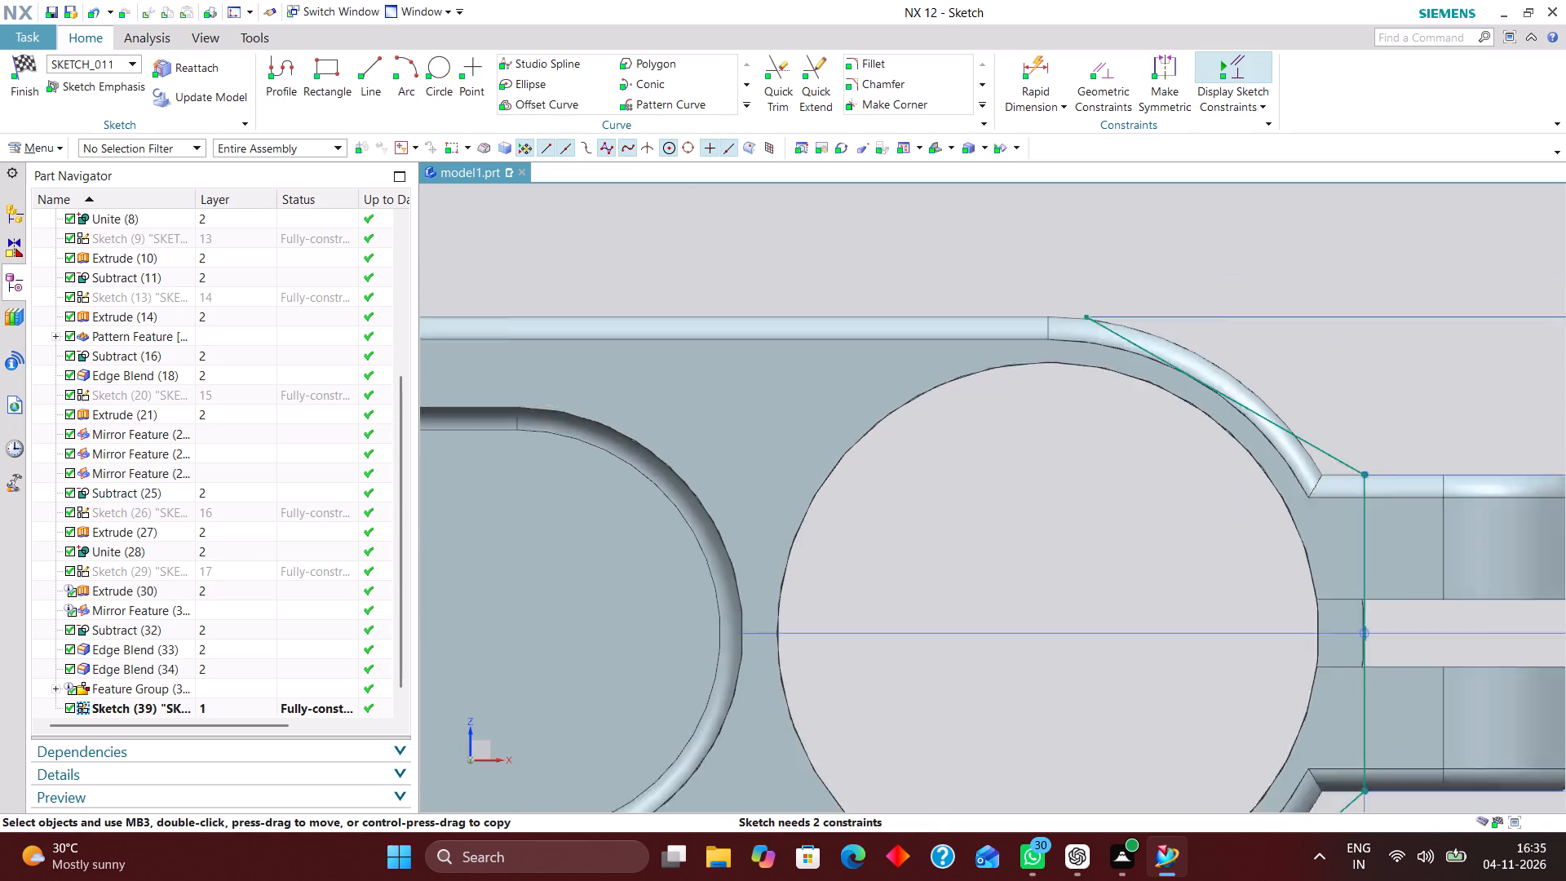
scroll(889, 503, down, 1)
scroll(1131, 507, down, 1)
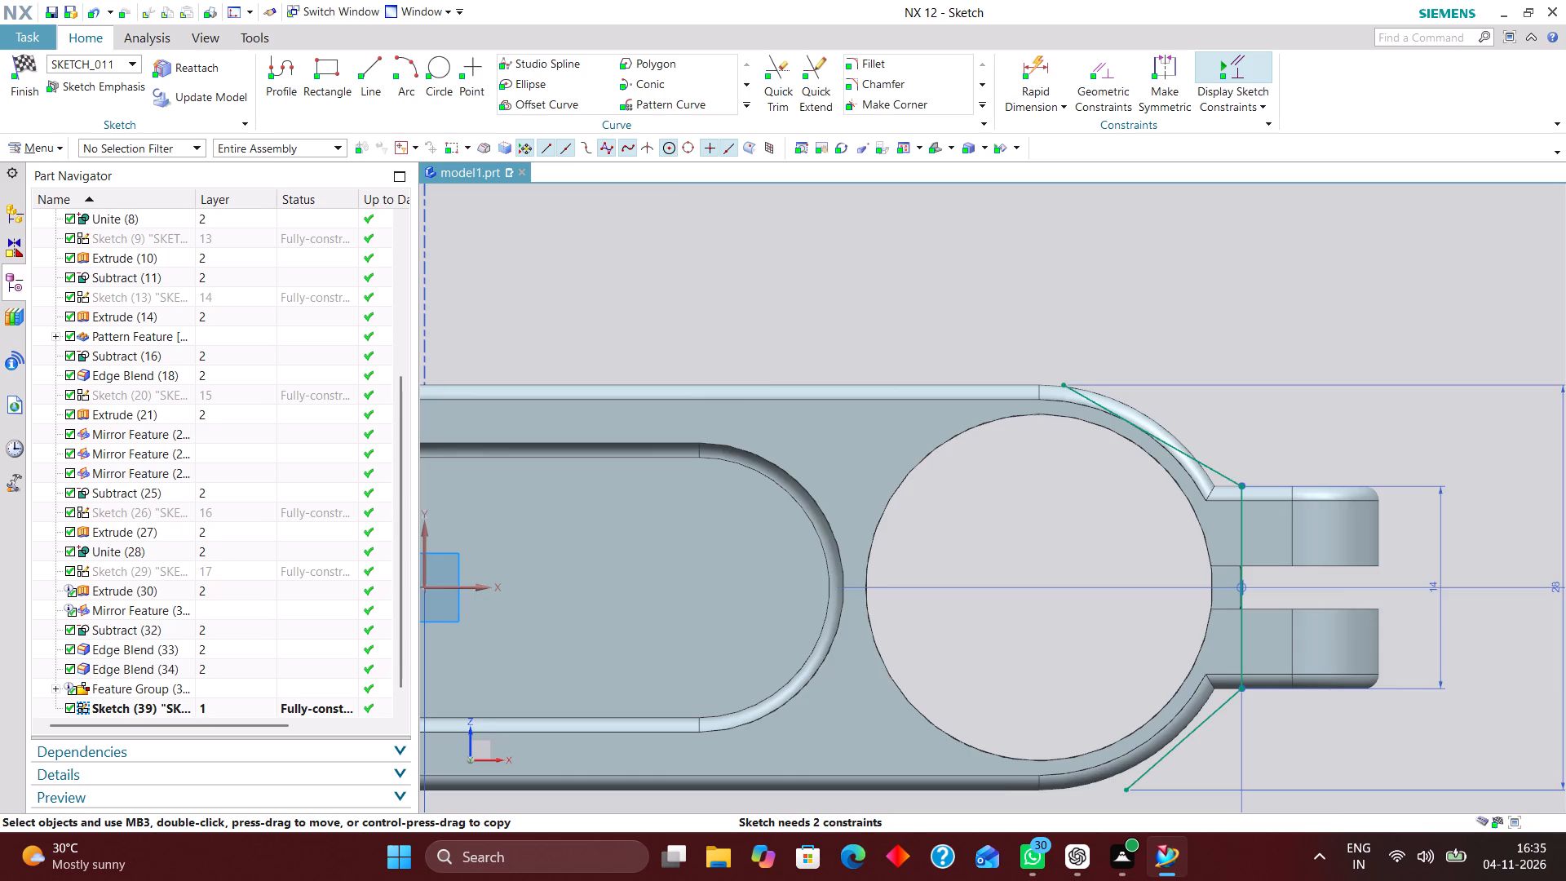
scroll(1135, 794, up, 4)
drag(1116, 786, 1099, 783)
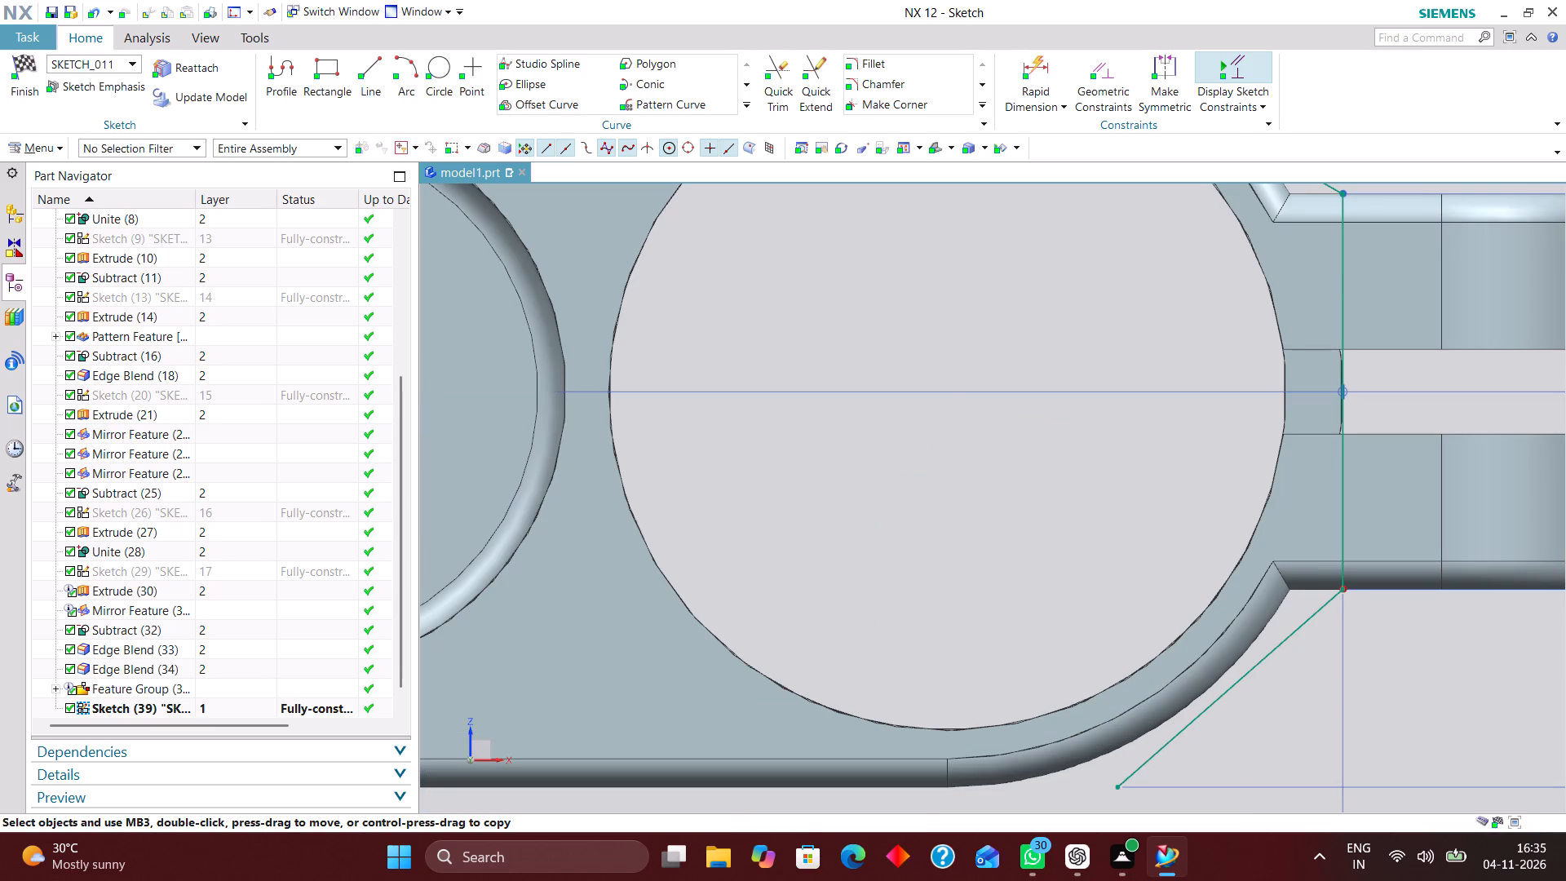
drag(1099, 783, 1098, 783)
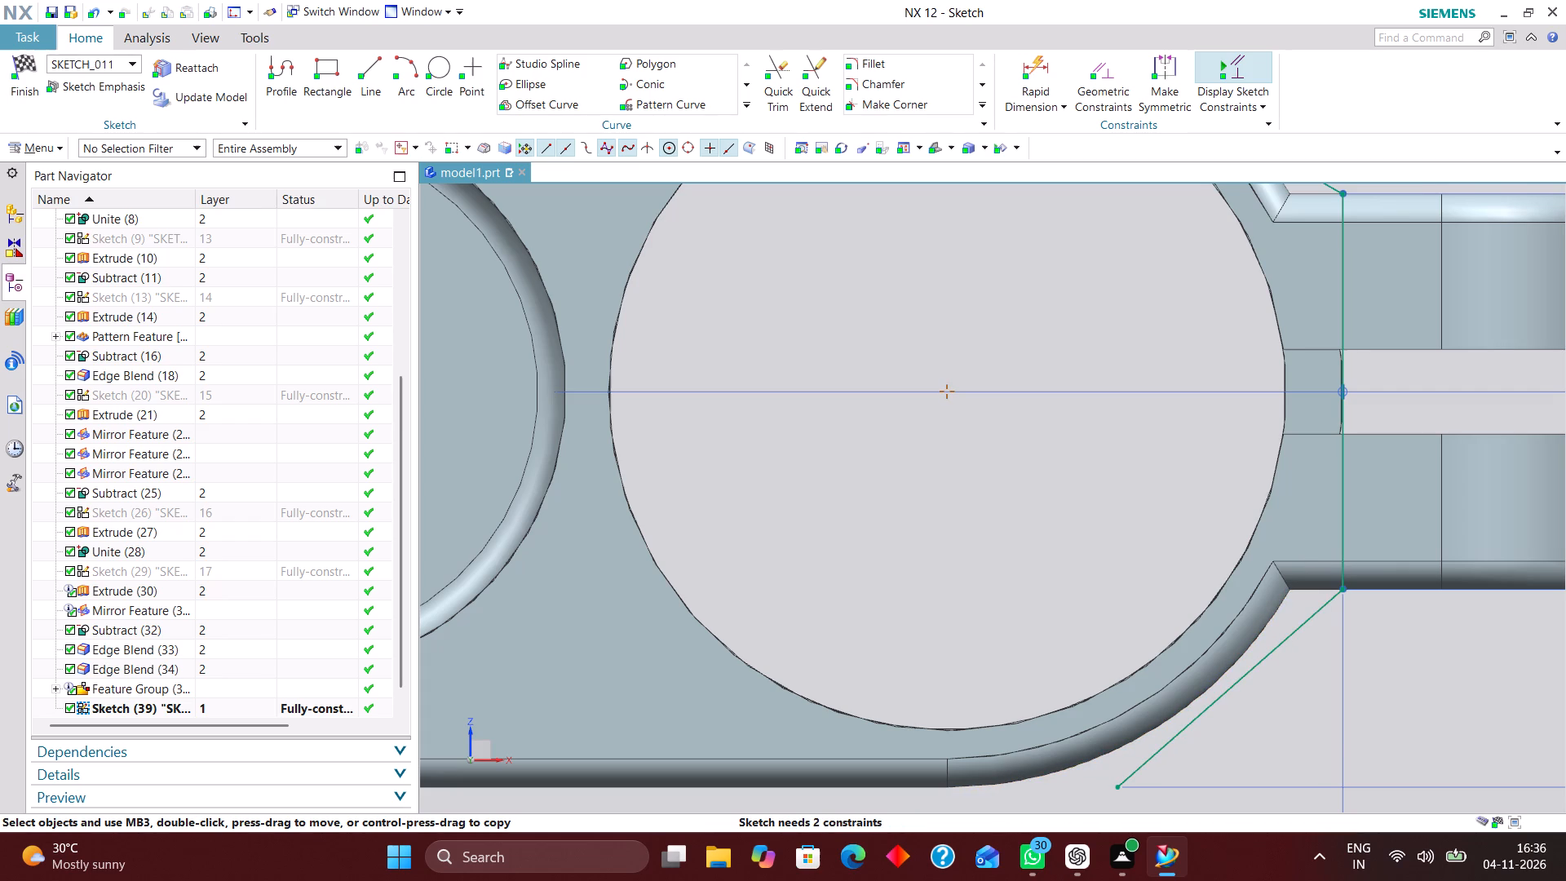
Delete the 28 mm vertical dimension between the free ends of the two angled lines.
scroll(1215, 662, down, 4)
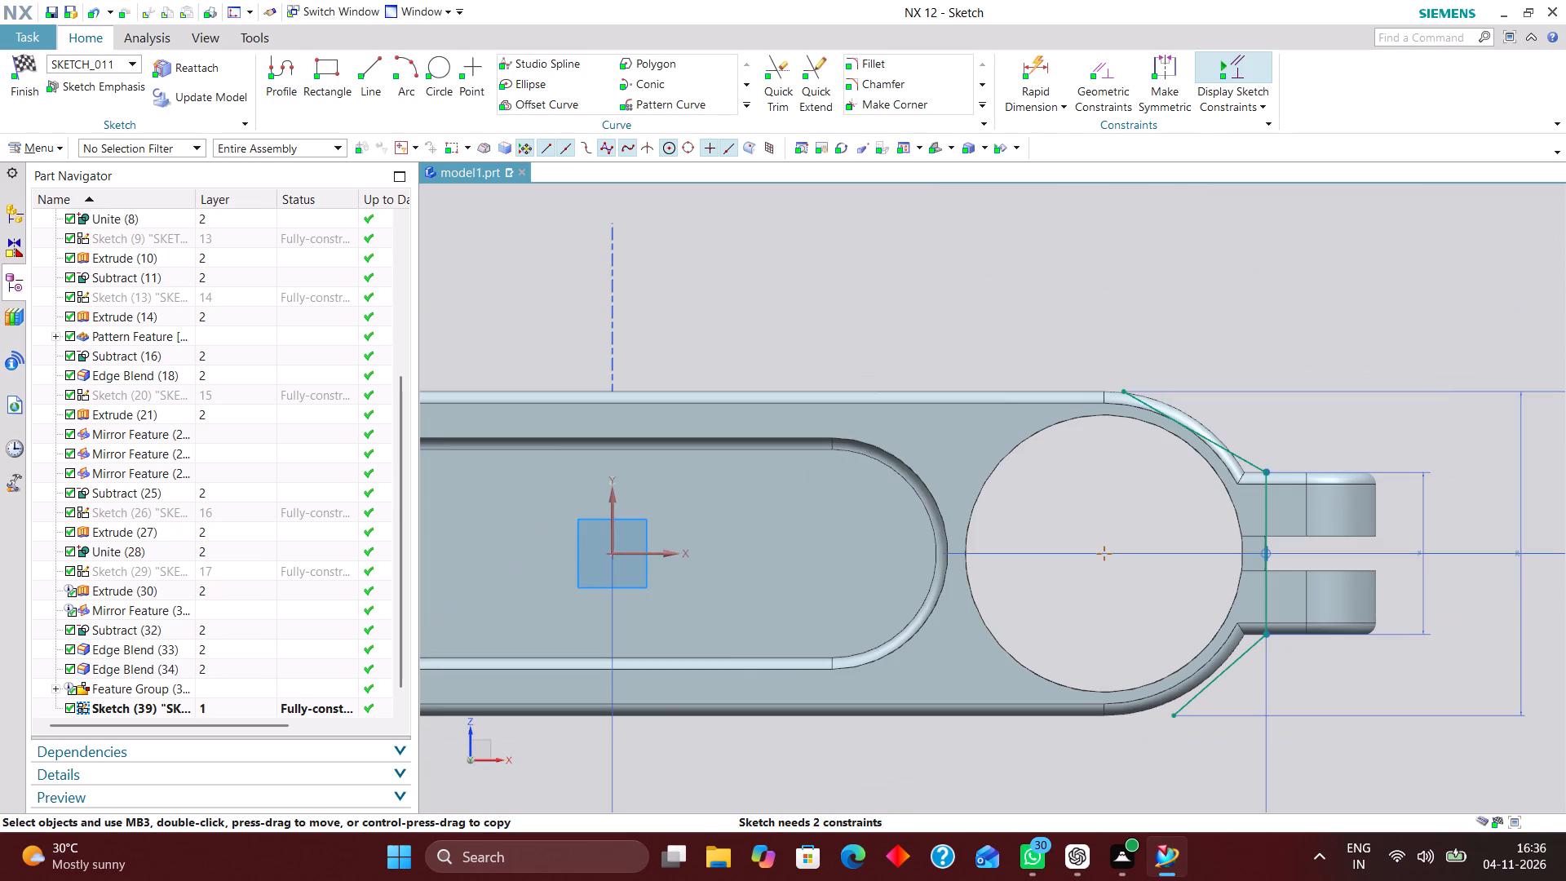
middle_click(1388, 724)
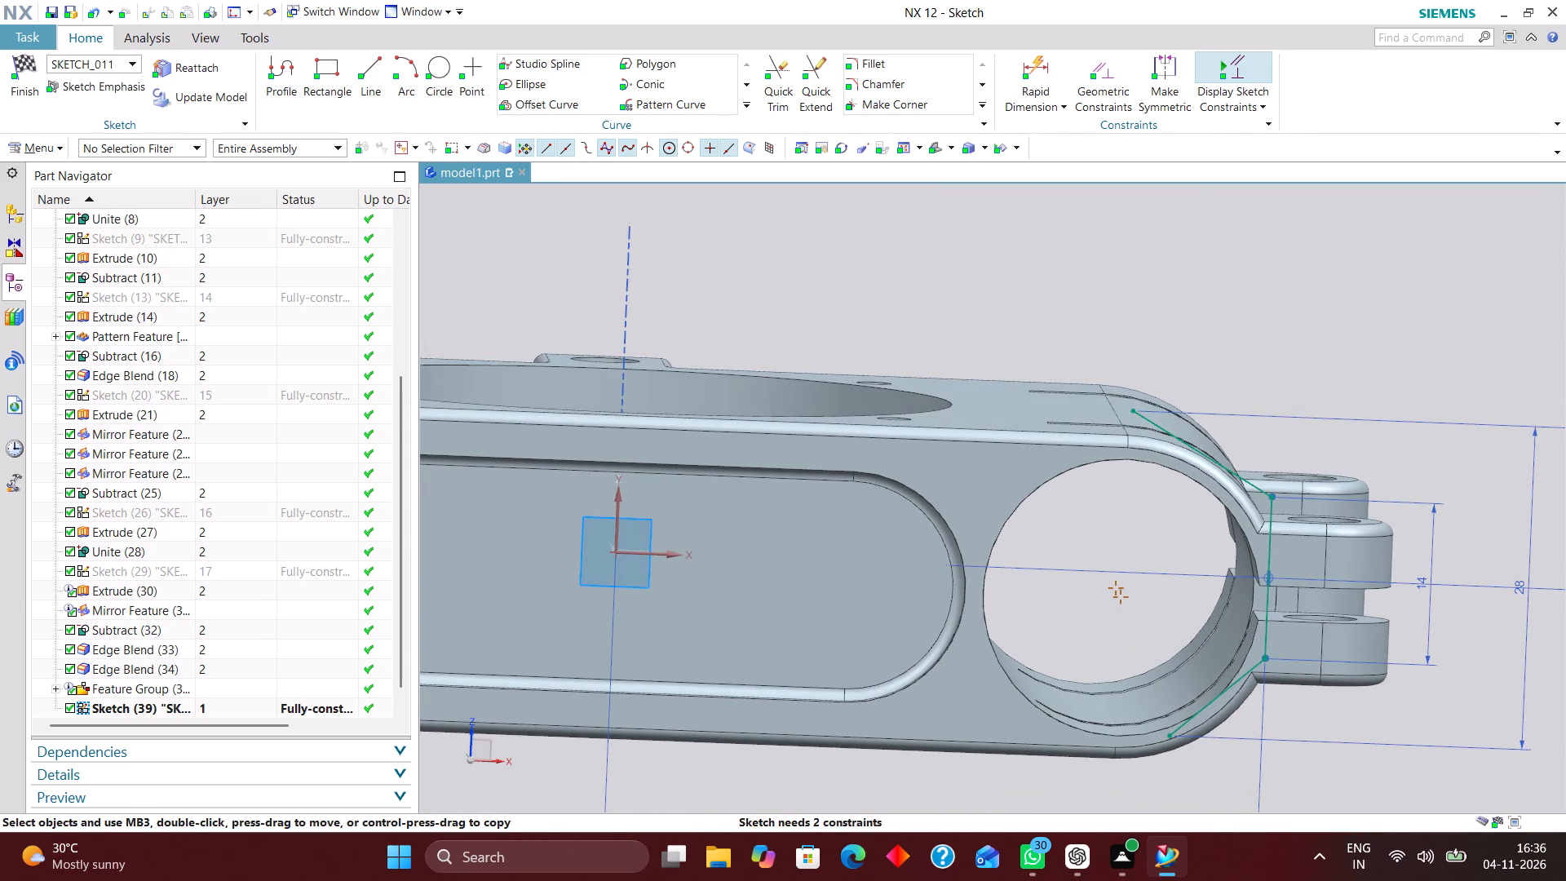
right_drag(1427, 739, 1320, 746)
right_drag(1453, 731, 1323, 737)
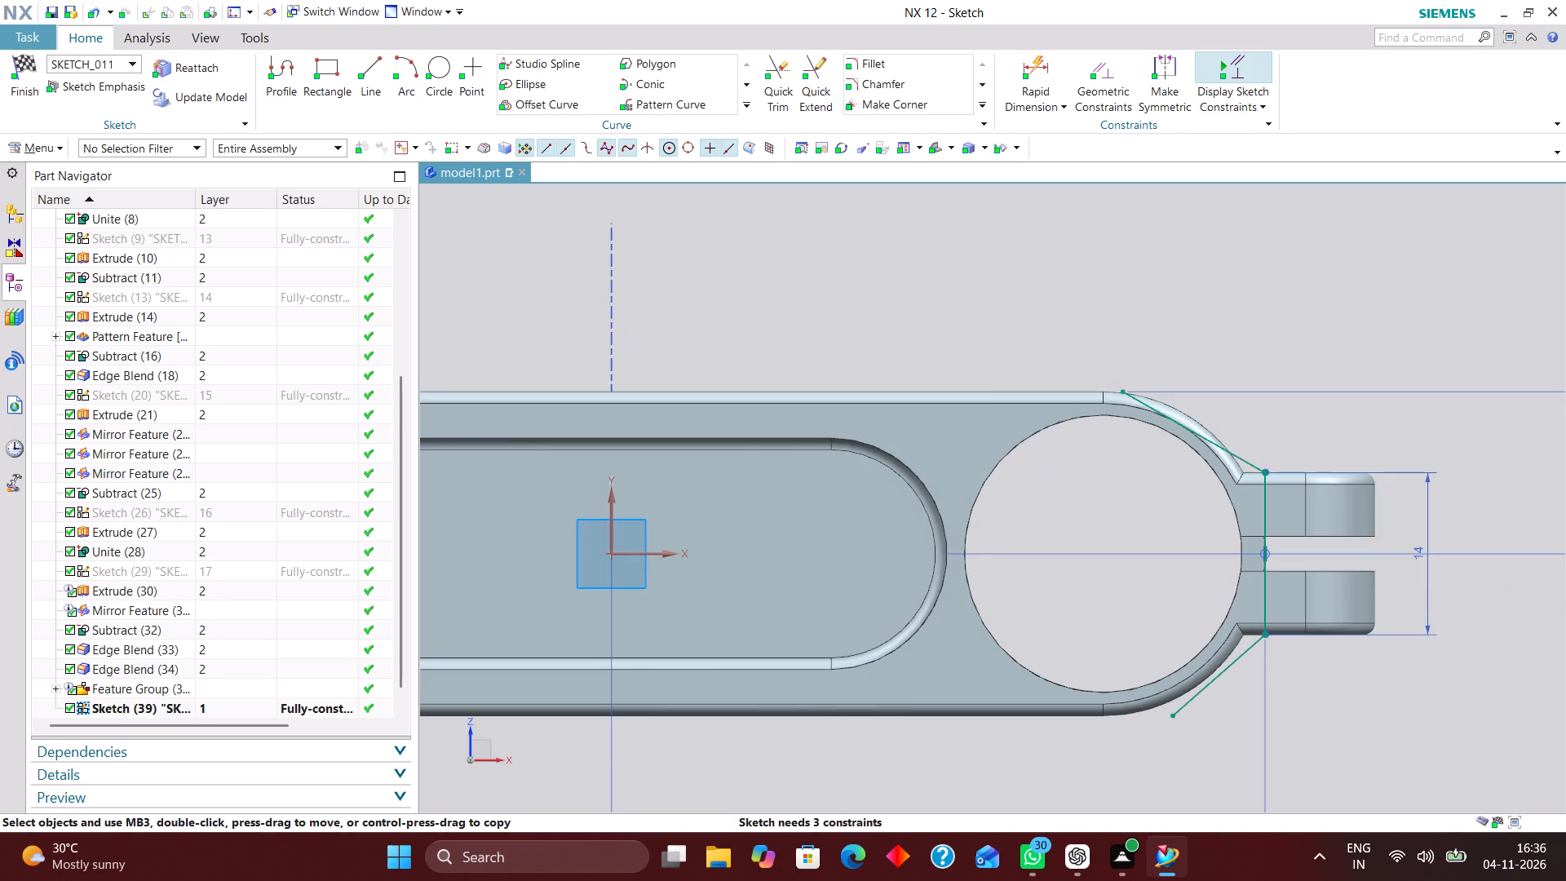
Draw a vertical line from the upper angled line's free end to just below the bracket, and join the lower angled line to it.
scroll(1294, 733, up, 1)
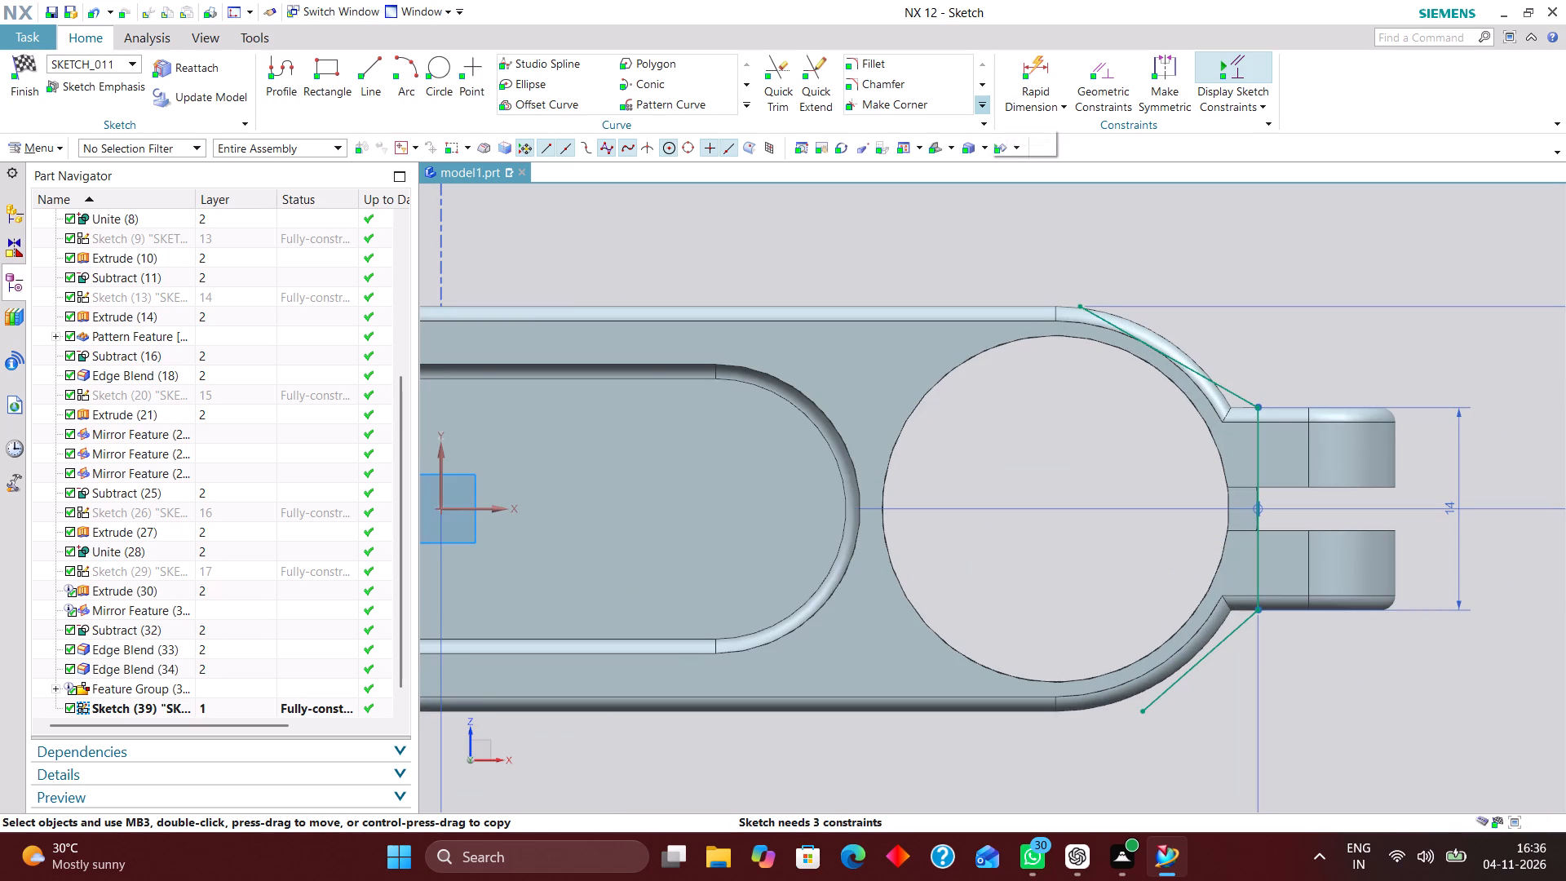
click(367, 69)
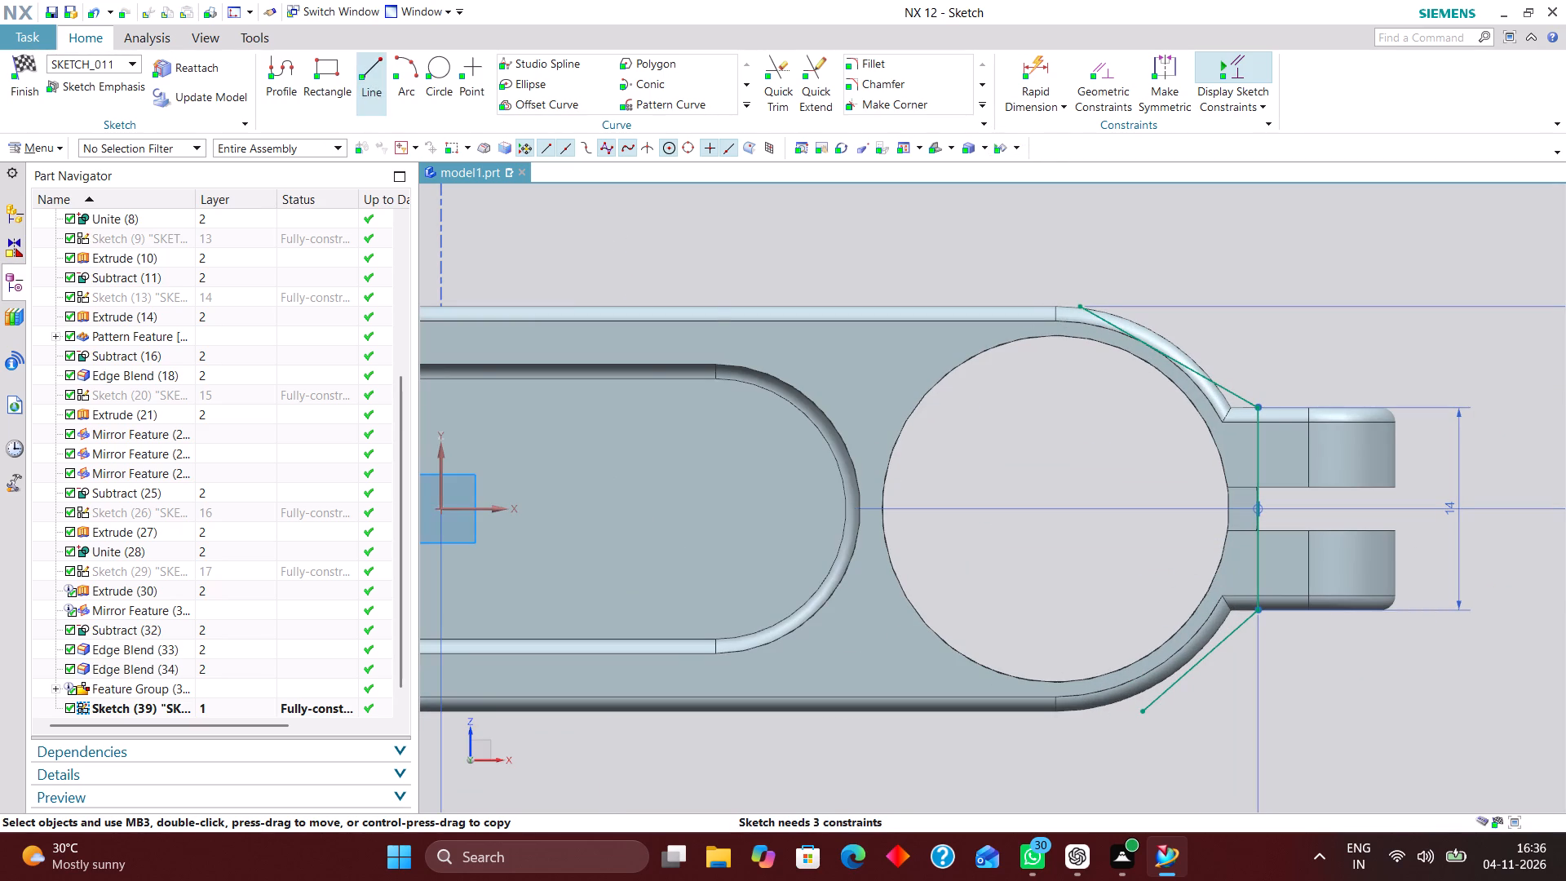
click(1081, 301)
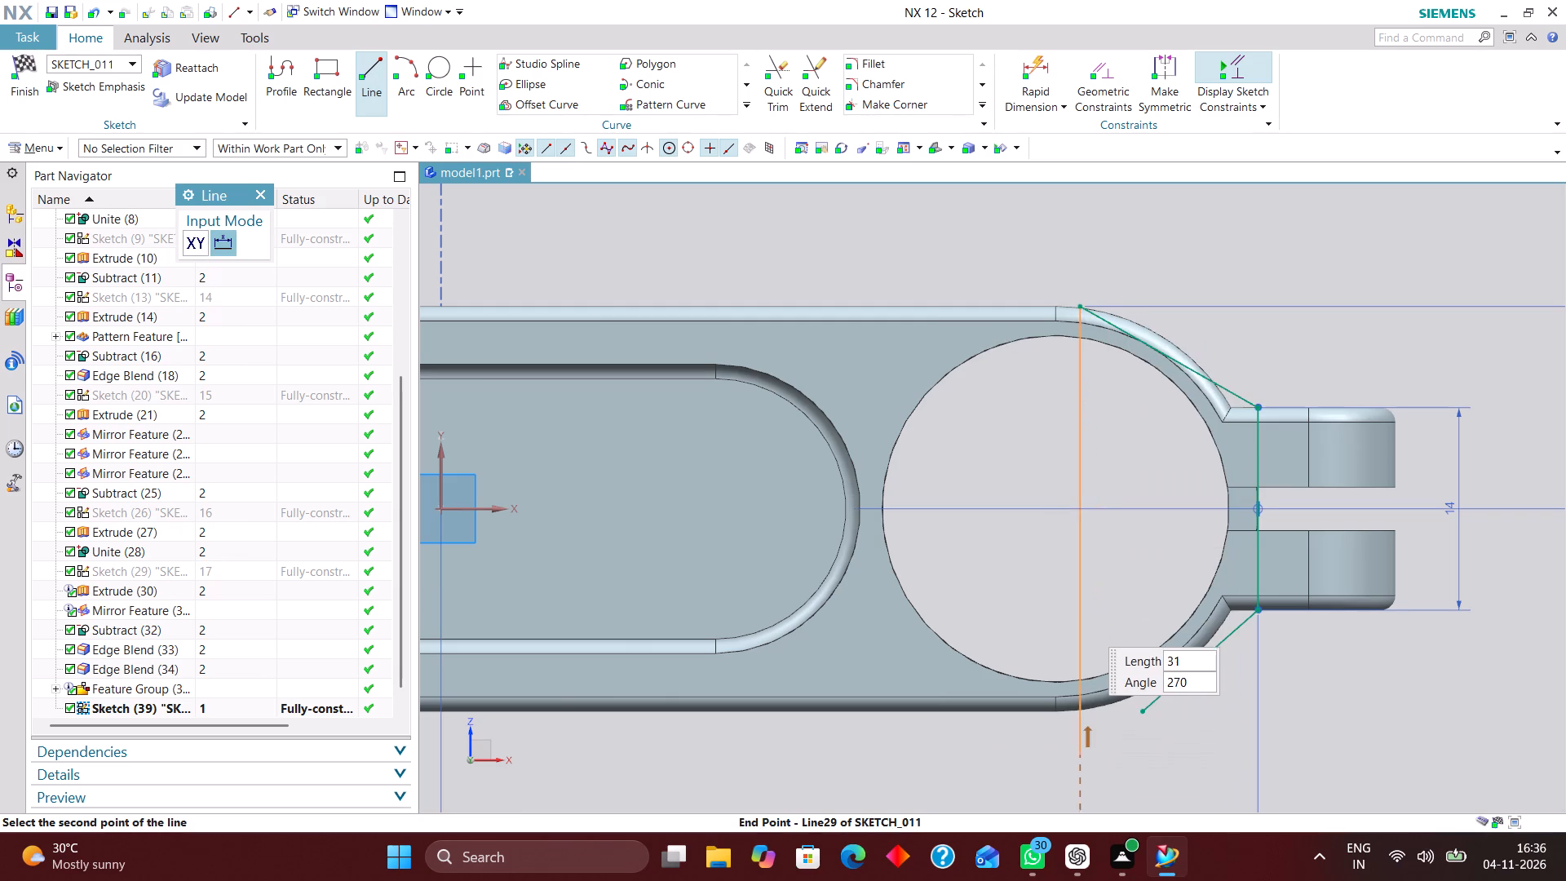
click(1079, 768)
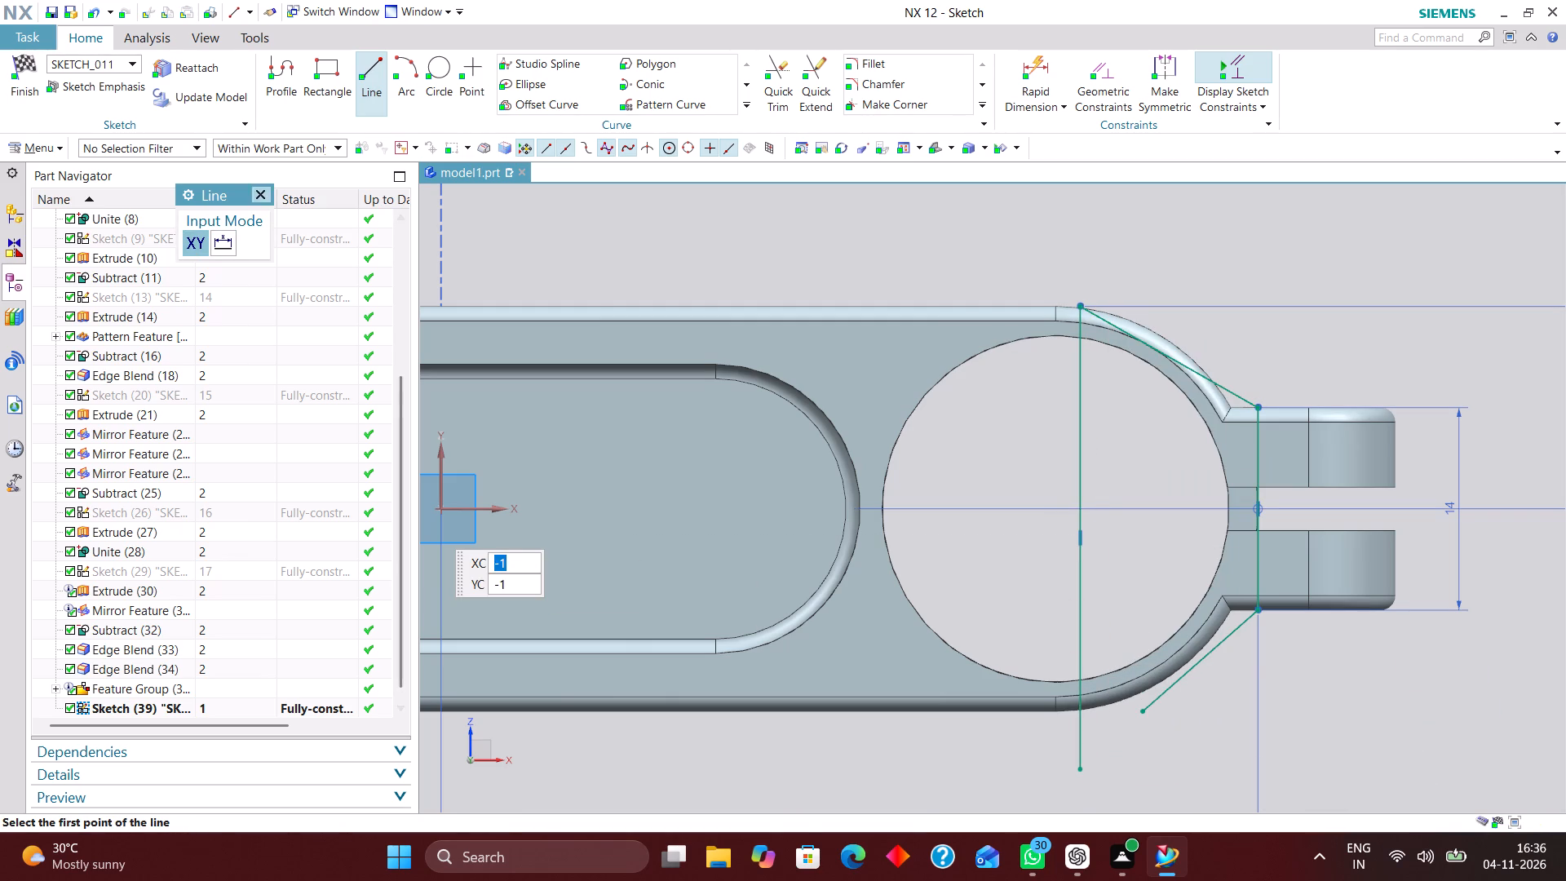
click(259, 188)
drag(1141, 713, 1077, 766)
Shift the new vertical line toward the clamp lugs and shorten it from its lower end to about 28.6 mm.
drag(1082, 557, 1135, 550)
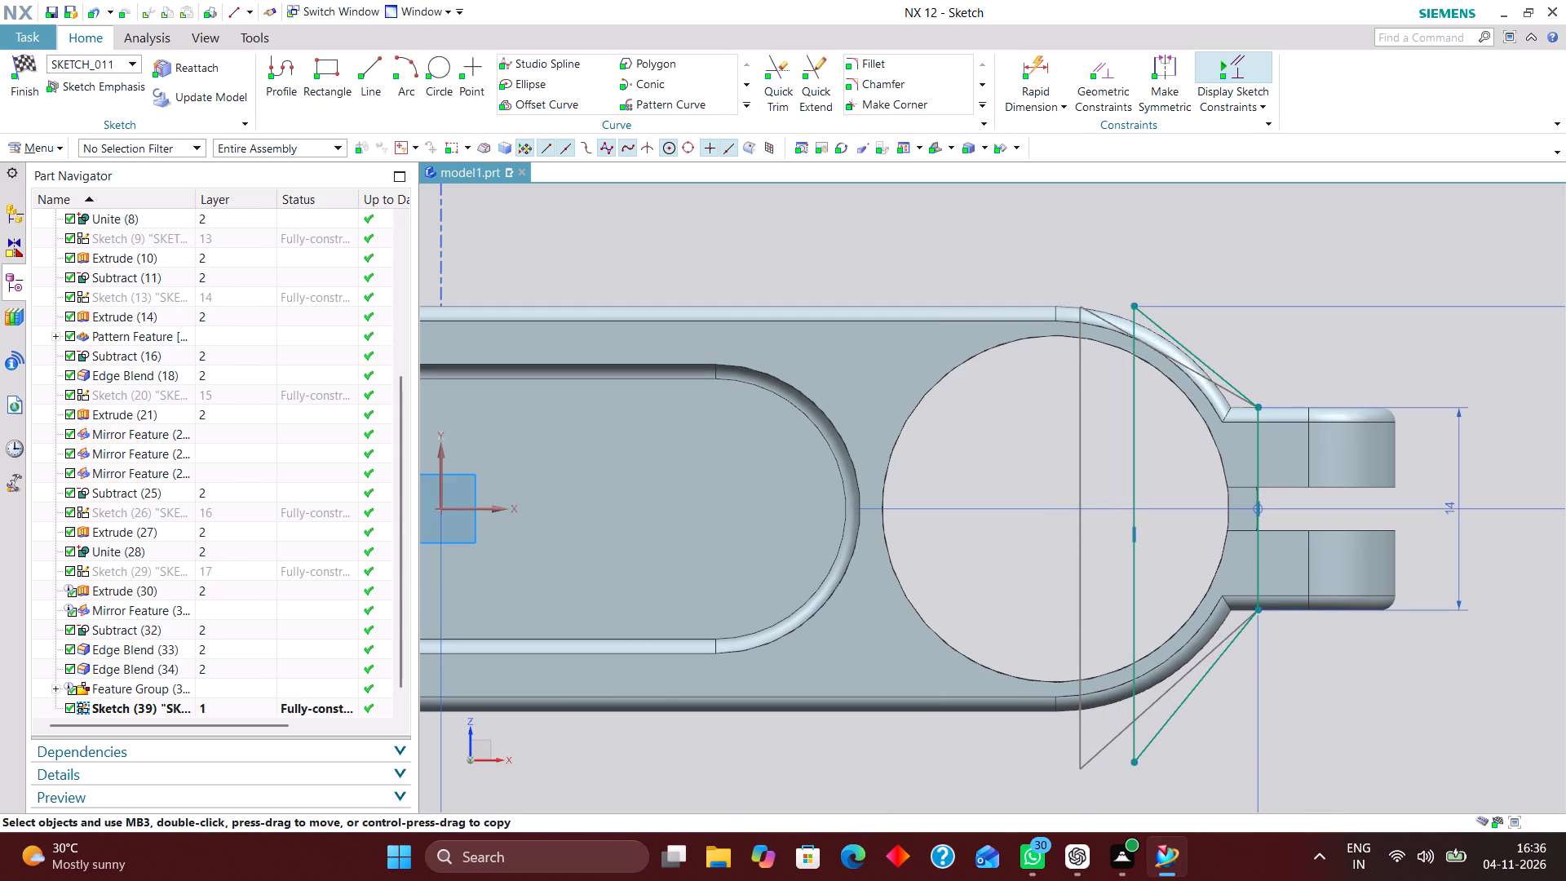
drag(1135, 550, 1143, 548)
drag(1143, 768, 1144, 718)
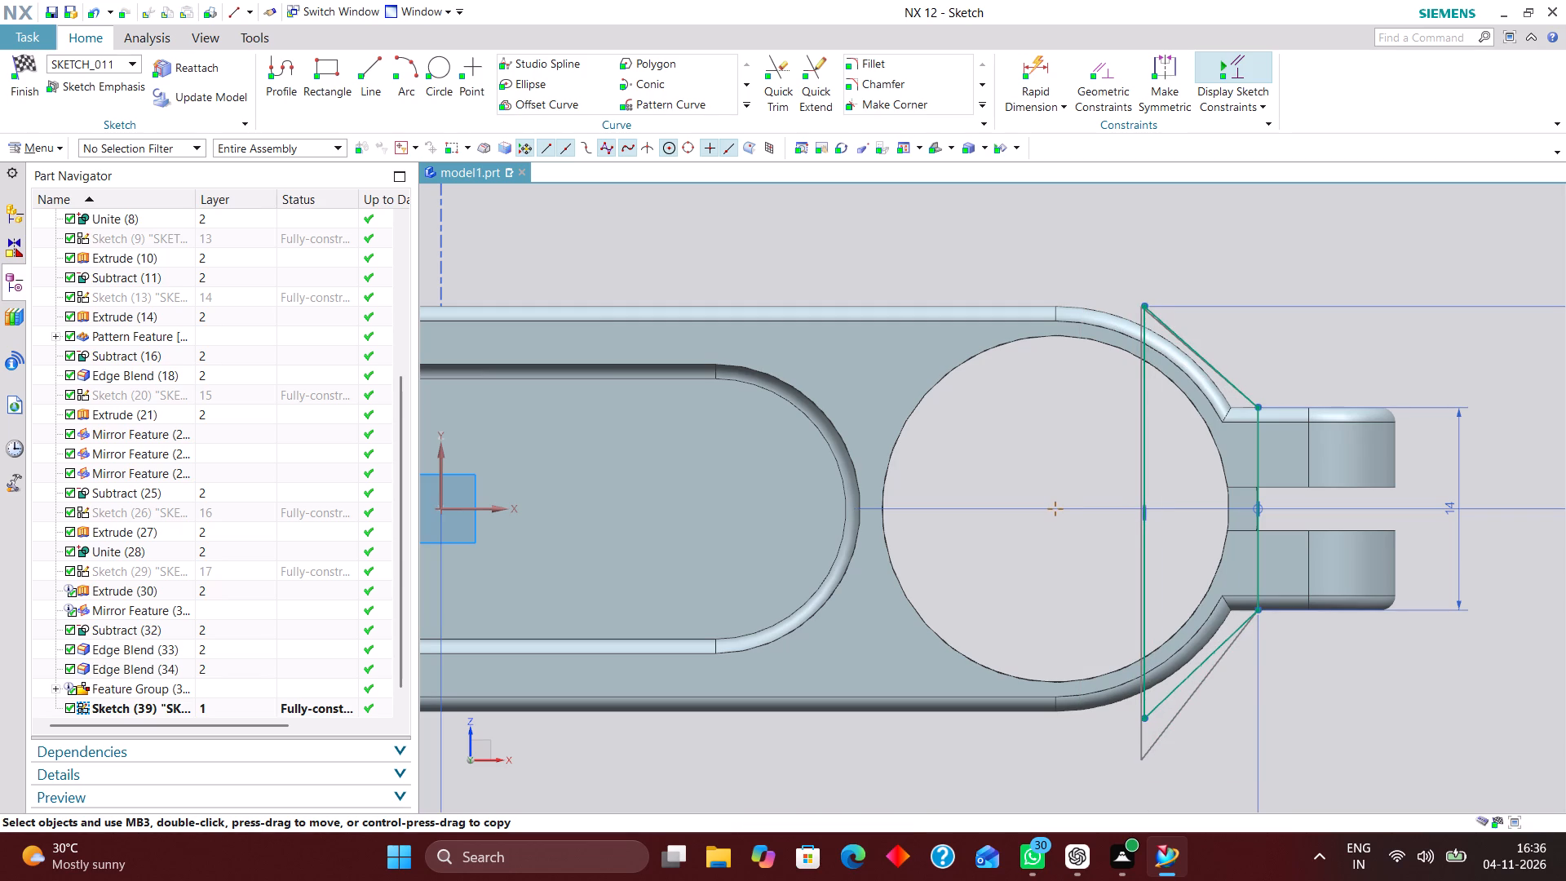
drag(1144, 718, 1142, 720)
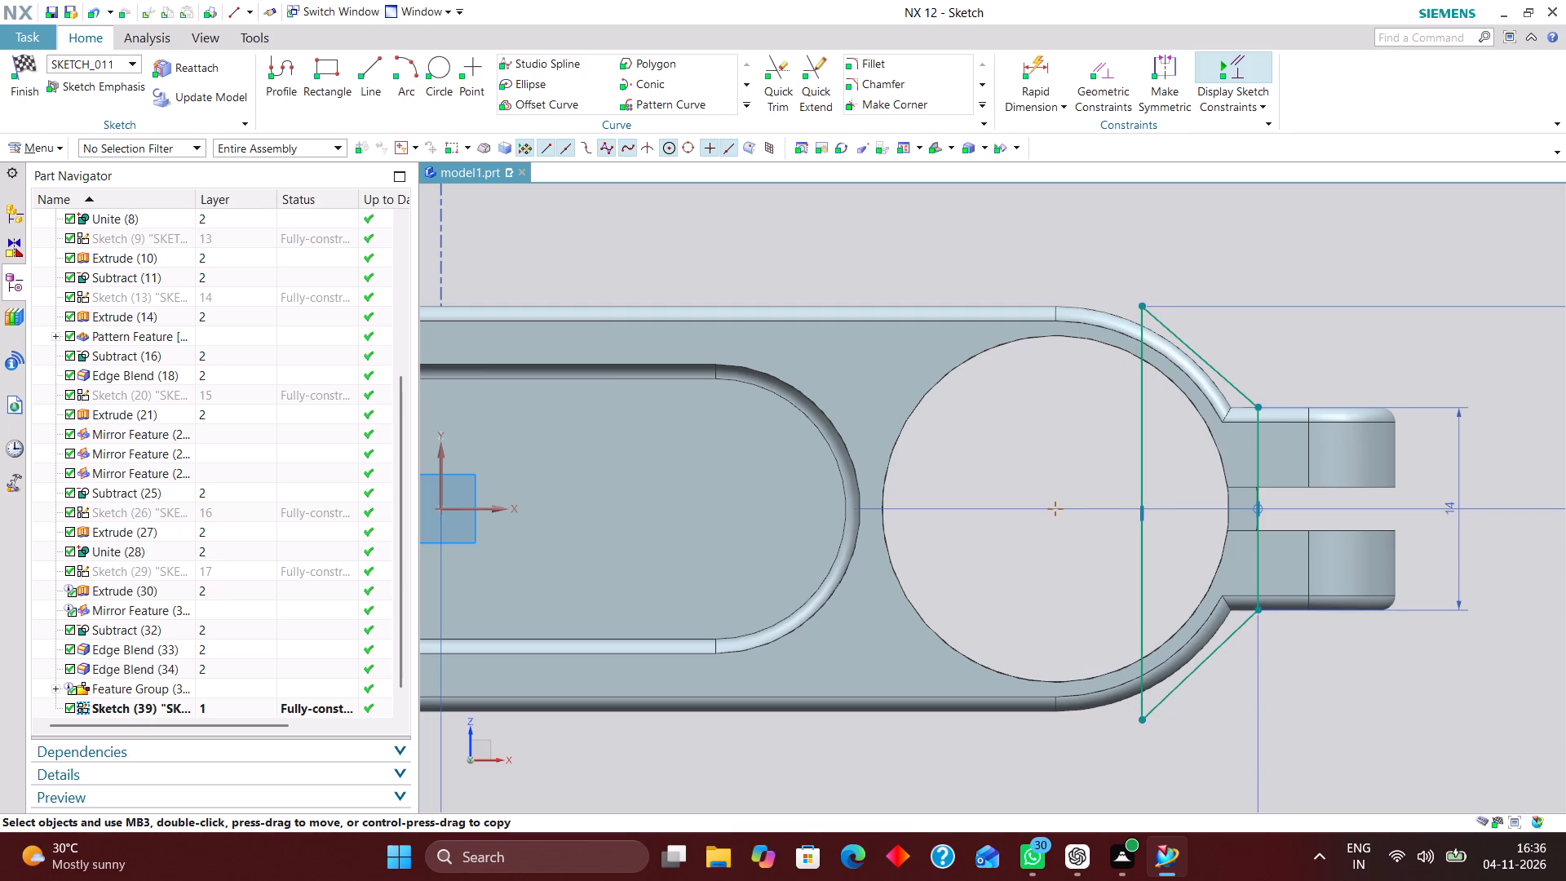
Dimension the new vertical line's length and set it to 28 mm.
click(1050, 69)
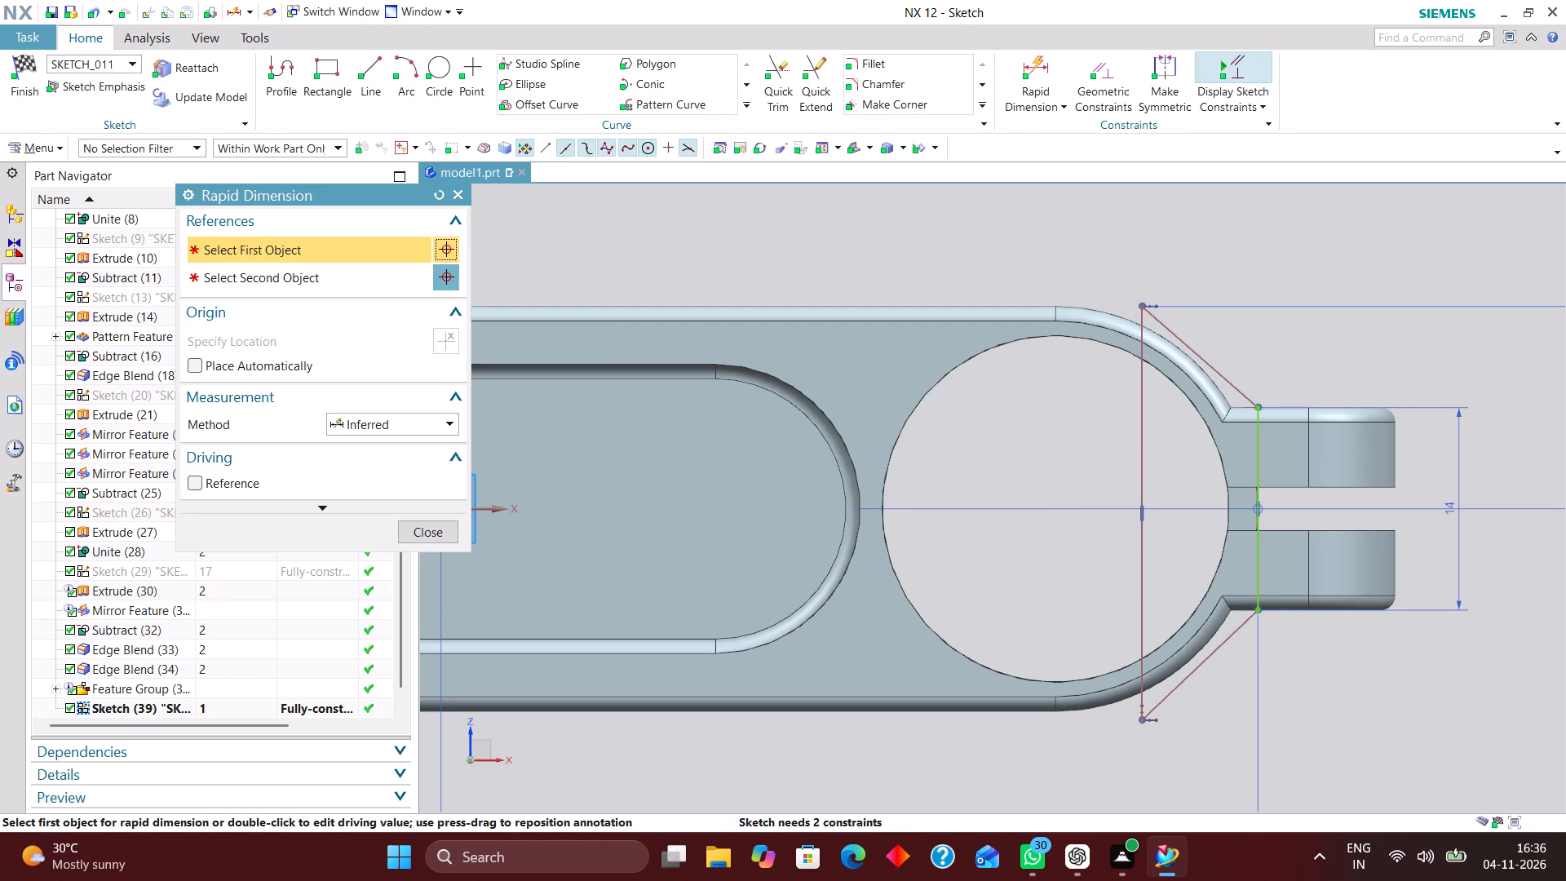
click(1143, 445)
click(1058, 449)
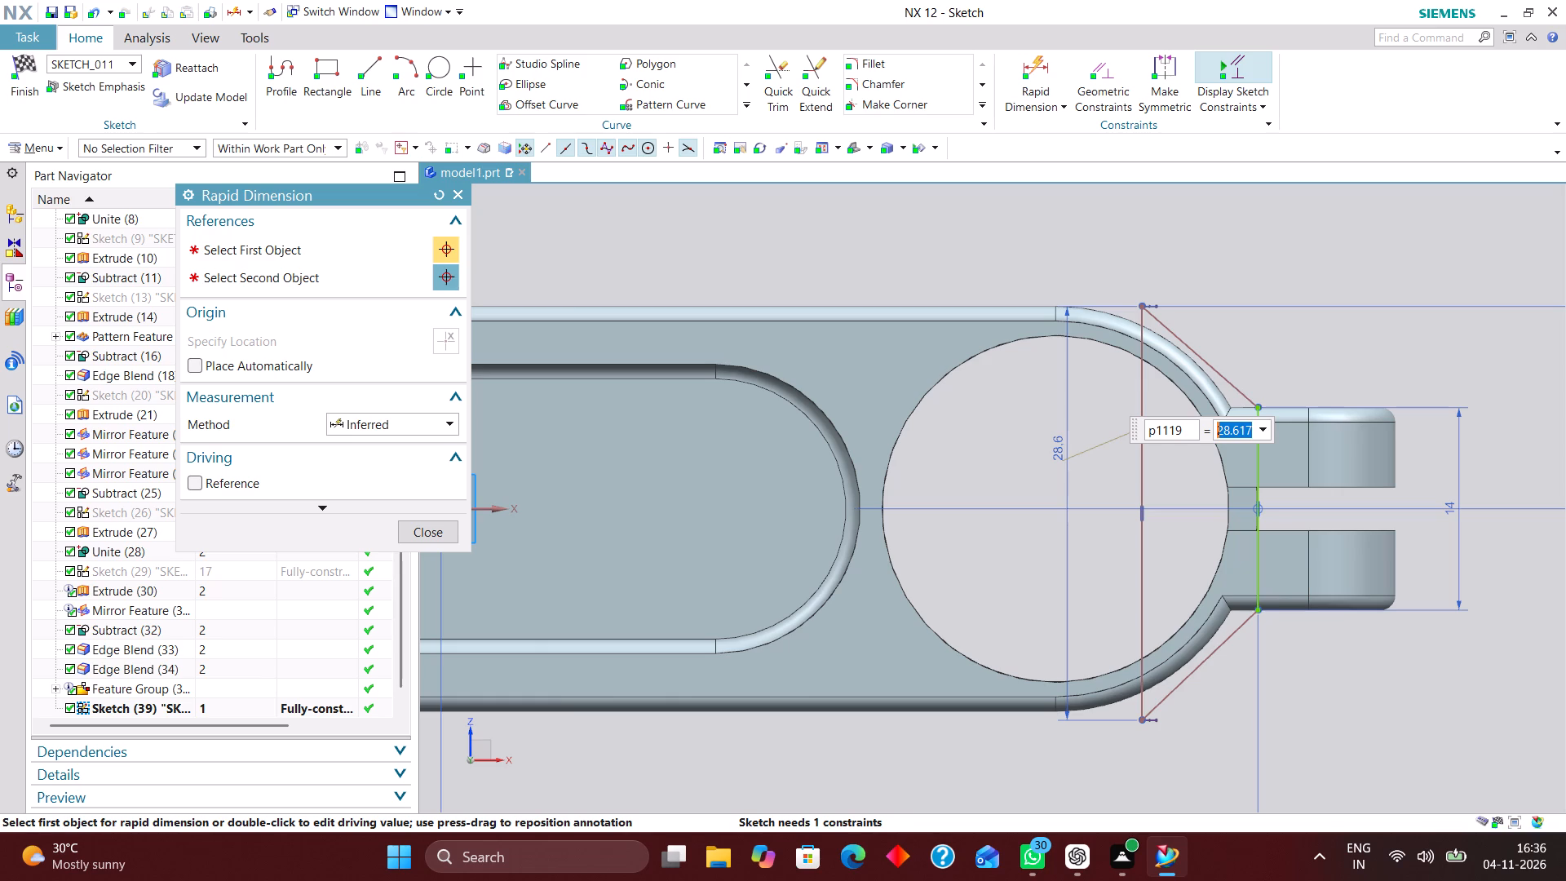
text(28)
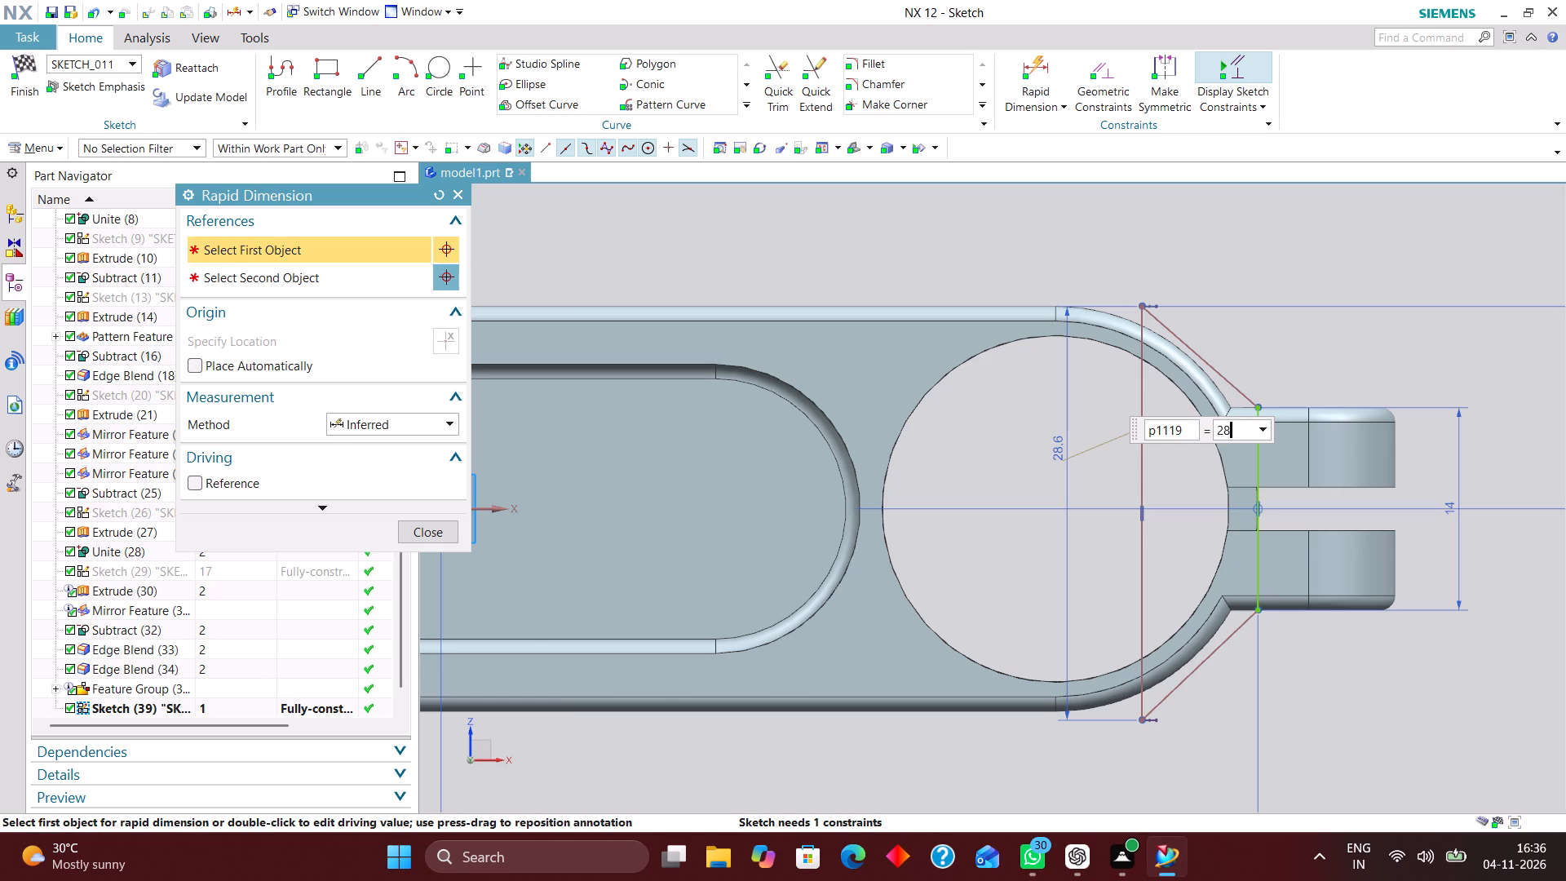
key(Return)
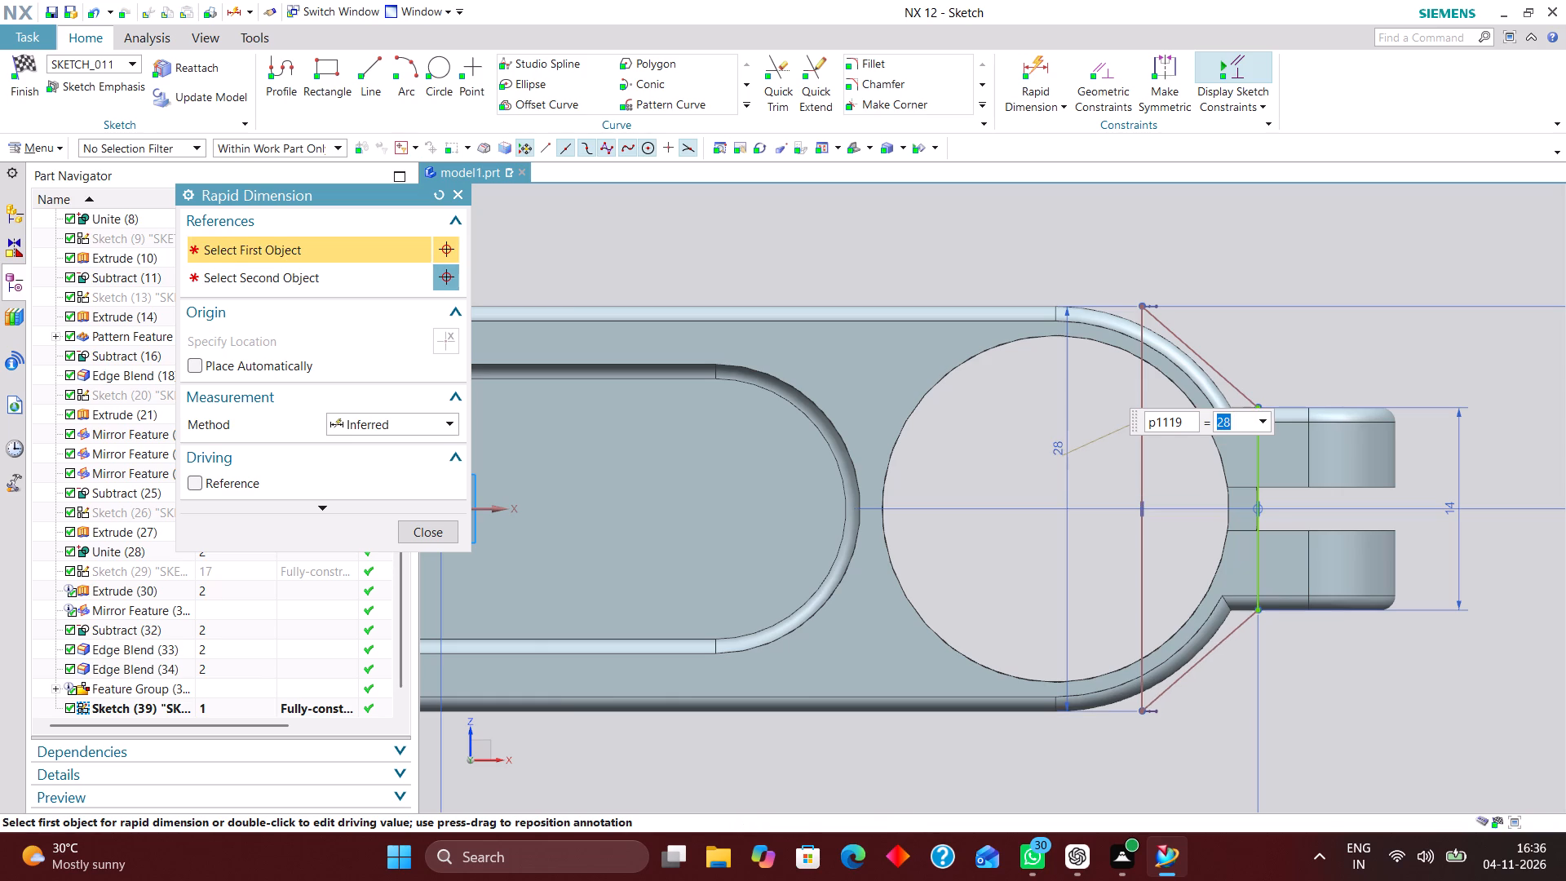
click(430, 533)
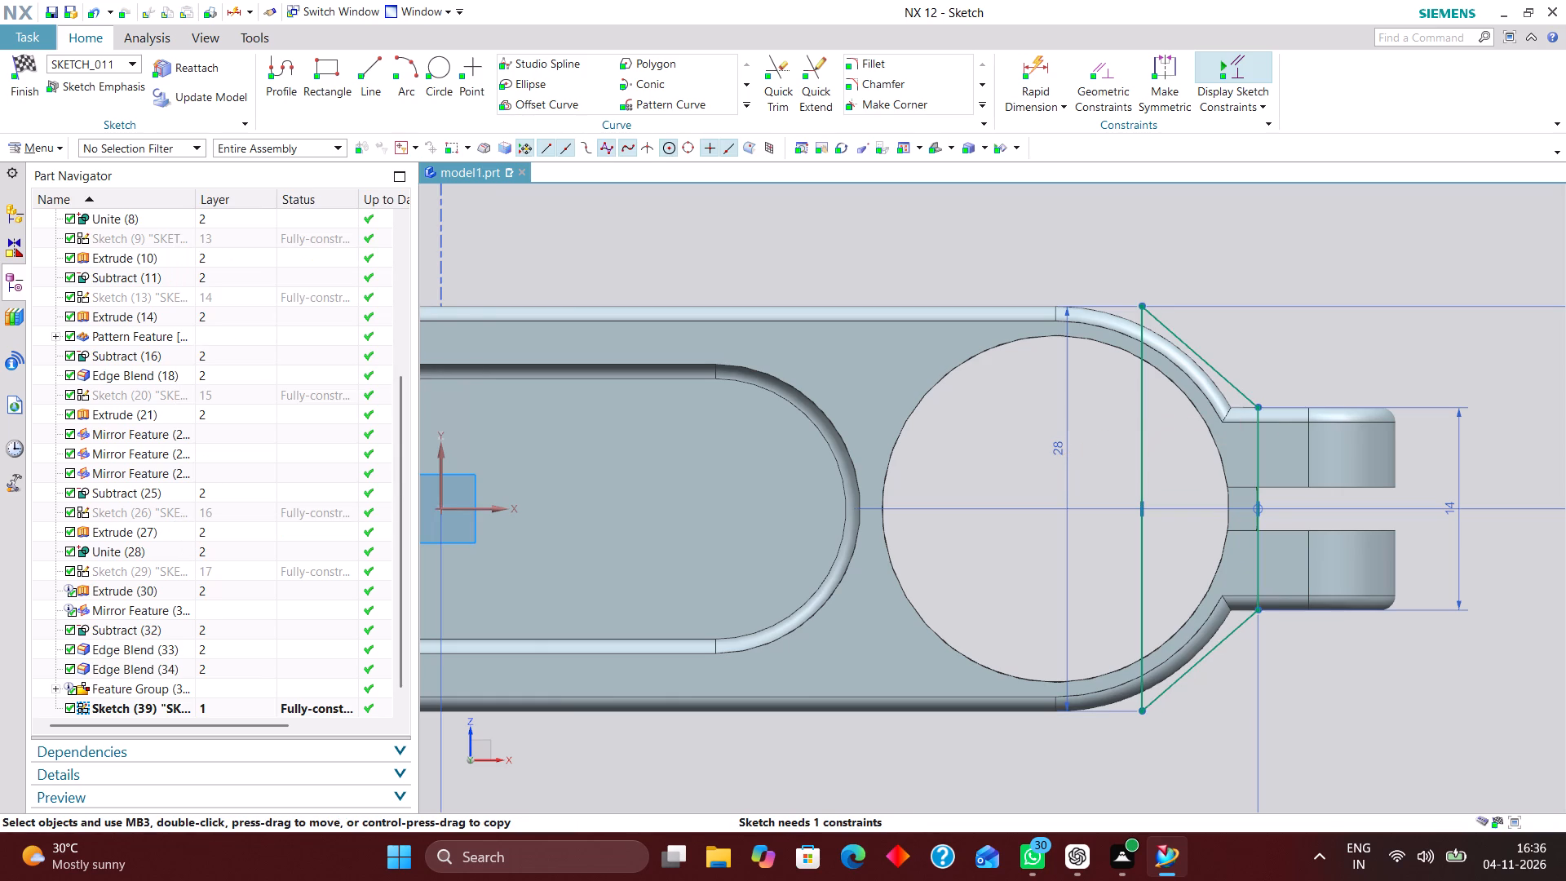
Nudge the 28 mm vertical line slightly toward the origin and finish the sketch.
click(1143, 514)
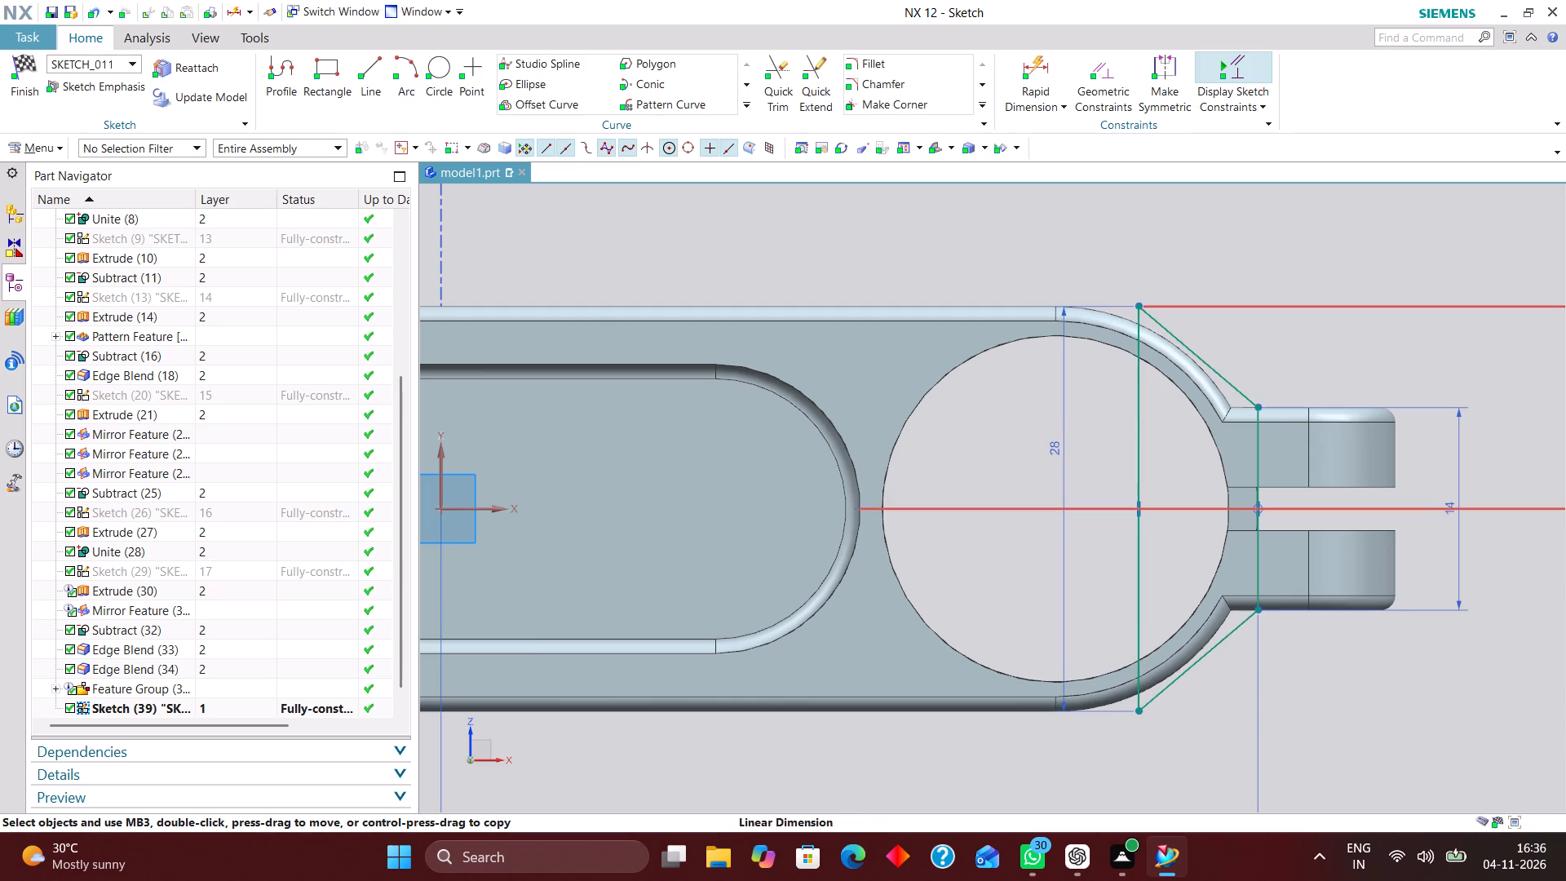
click(31, 73)
Set up an Extrude of the closed flared profile at the clamp end with a symmetric distance of 19 mm, reaching the slots.
scroll(1457, 406, up, 3)
click(239, 69)
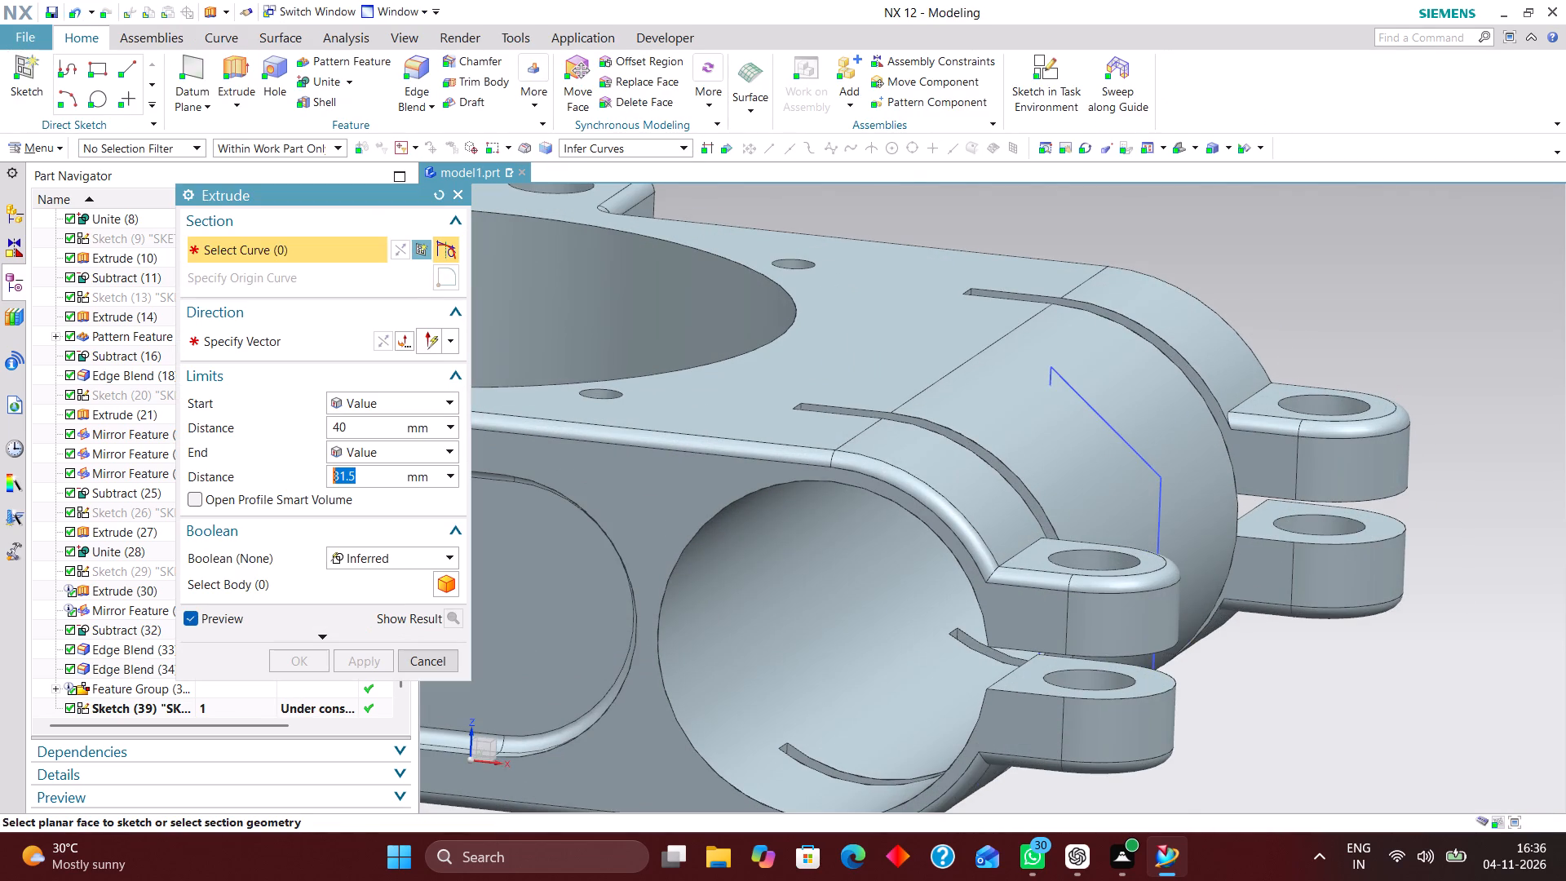
click(1160, 491)
middle_drag(1300, 329, 1223, 322)
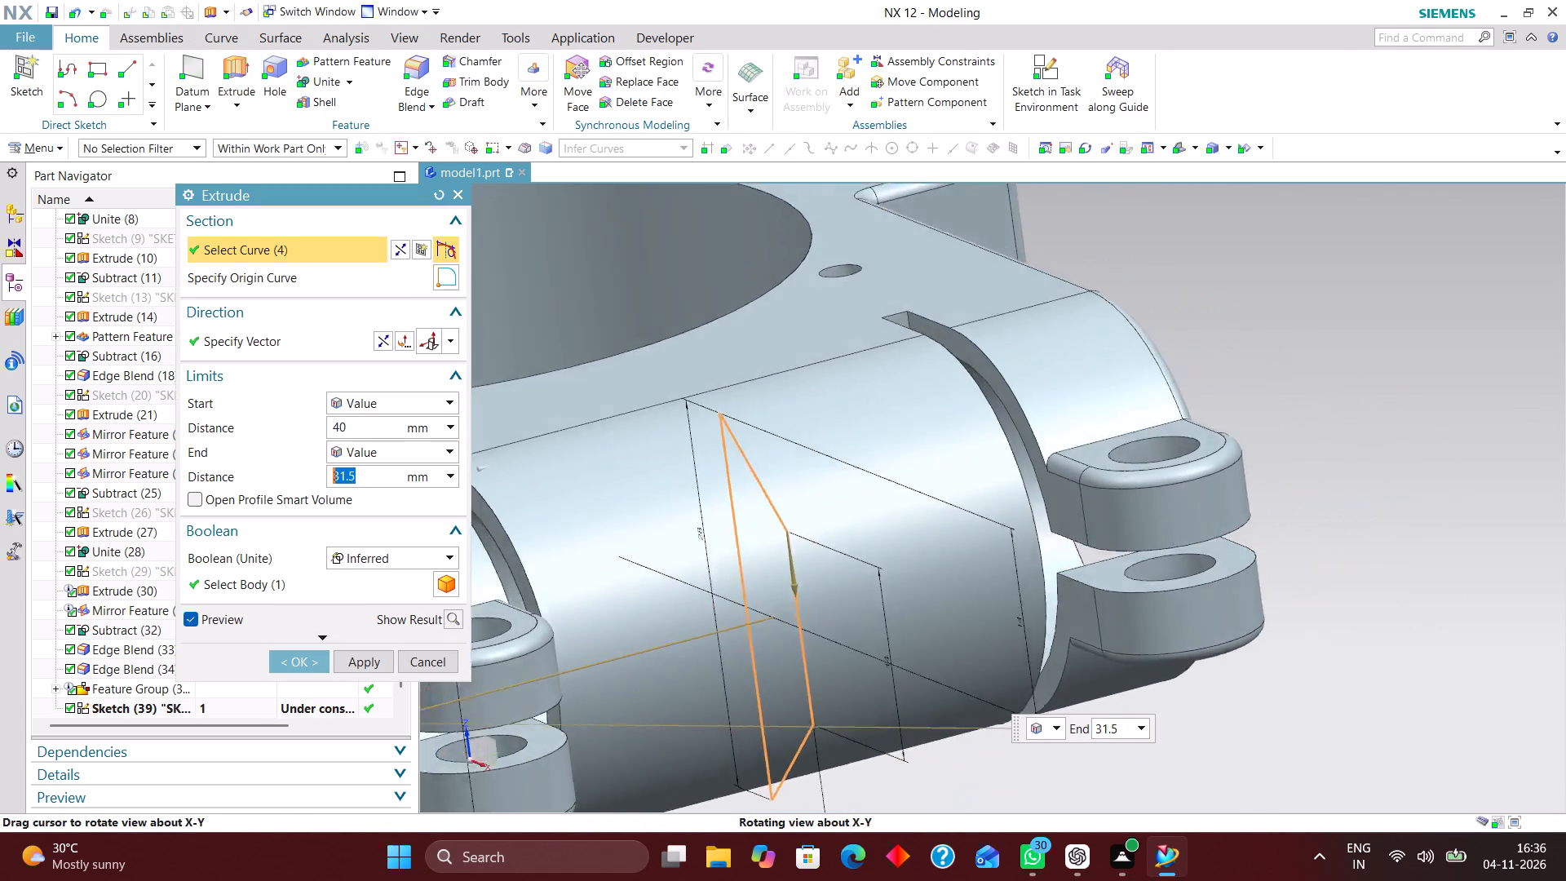
middle_drag(1223, 322, 1222, 324)
right_drag(1356, 314, 1182, 337)
scroll(1378, 405, down, 4)
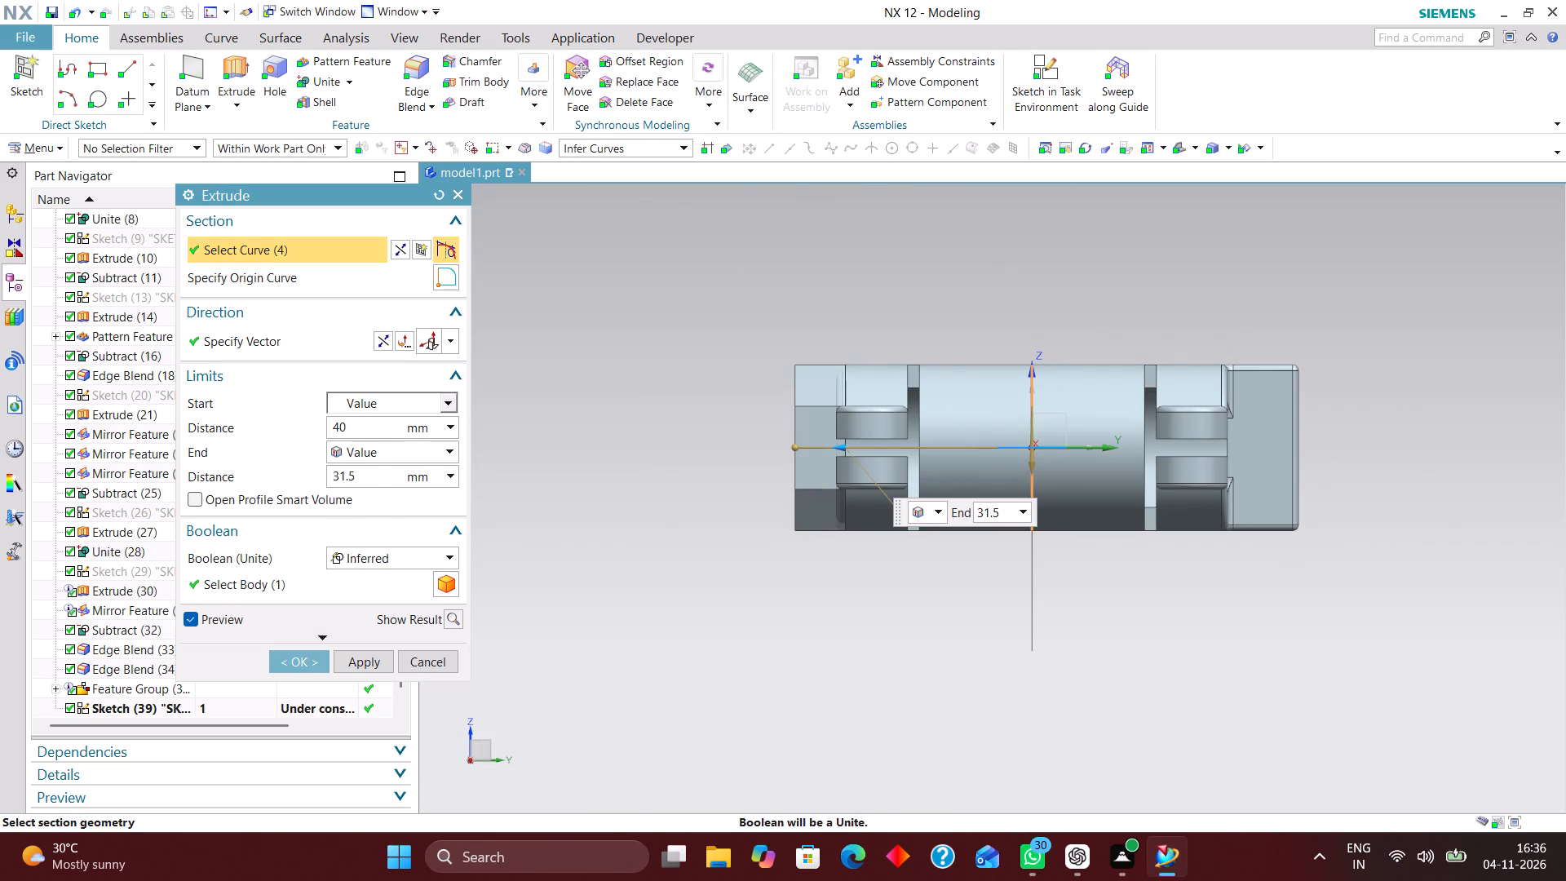
click(384, 405)
click(397, 439)
scroll(1113, 423, up, 3)
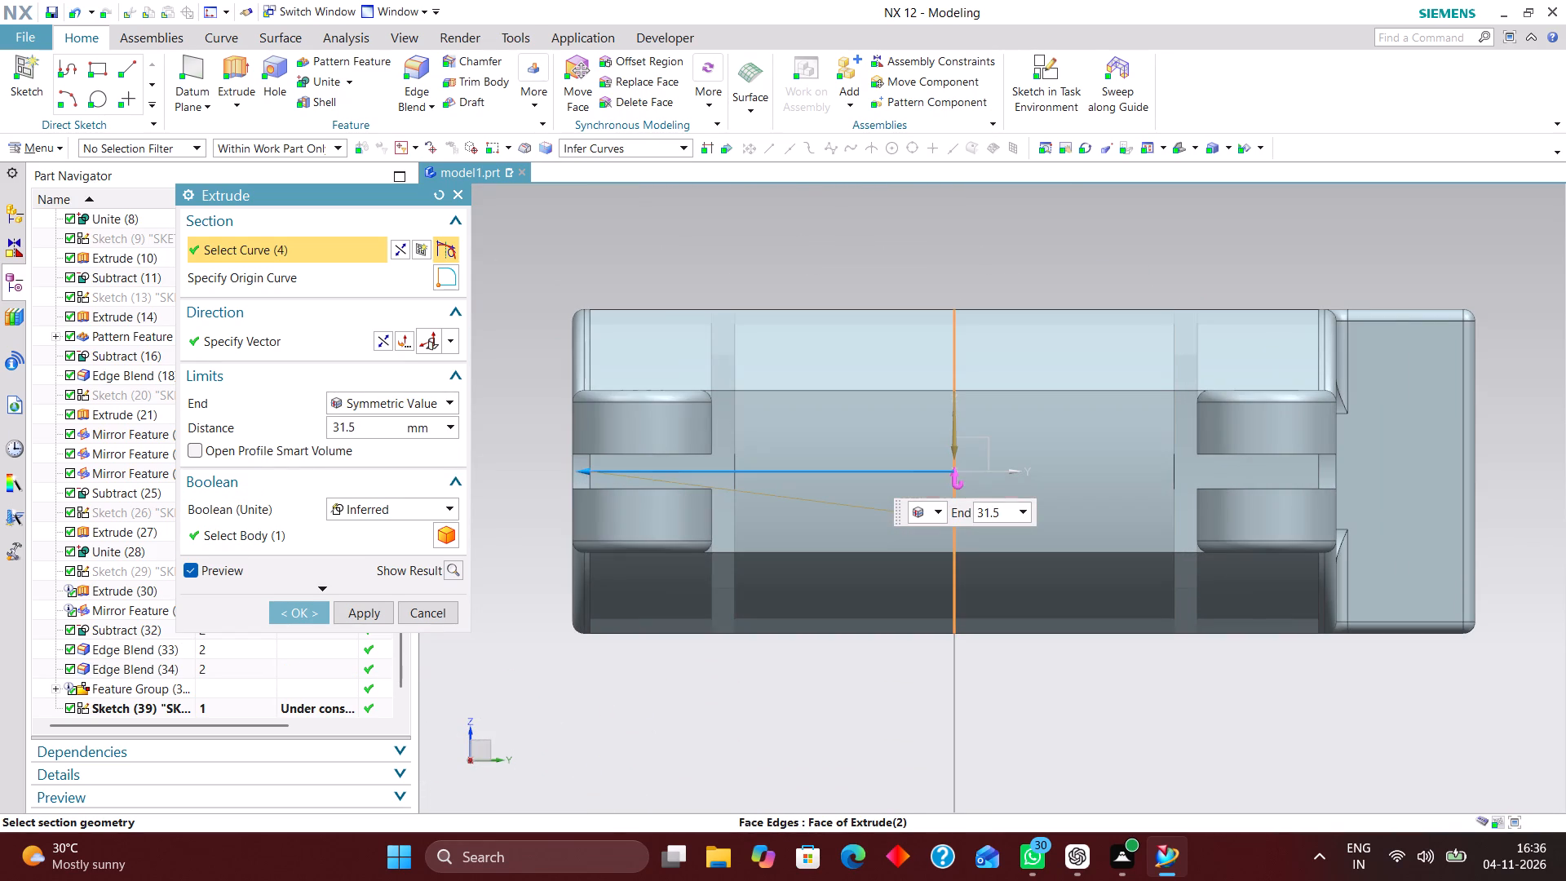
drag(582, 470, 728, 474)
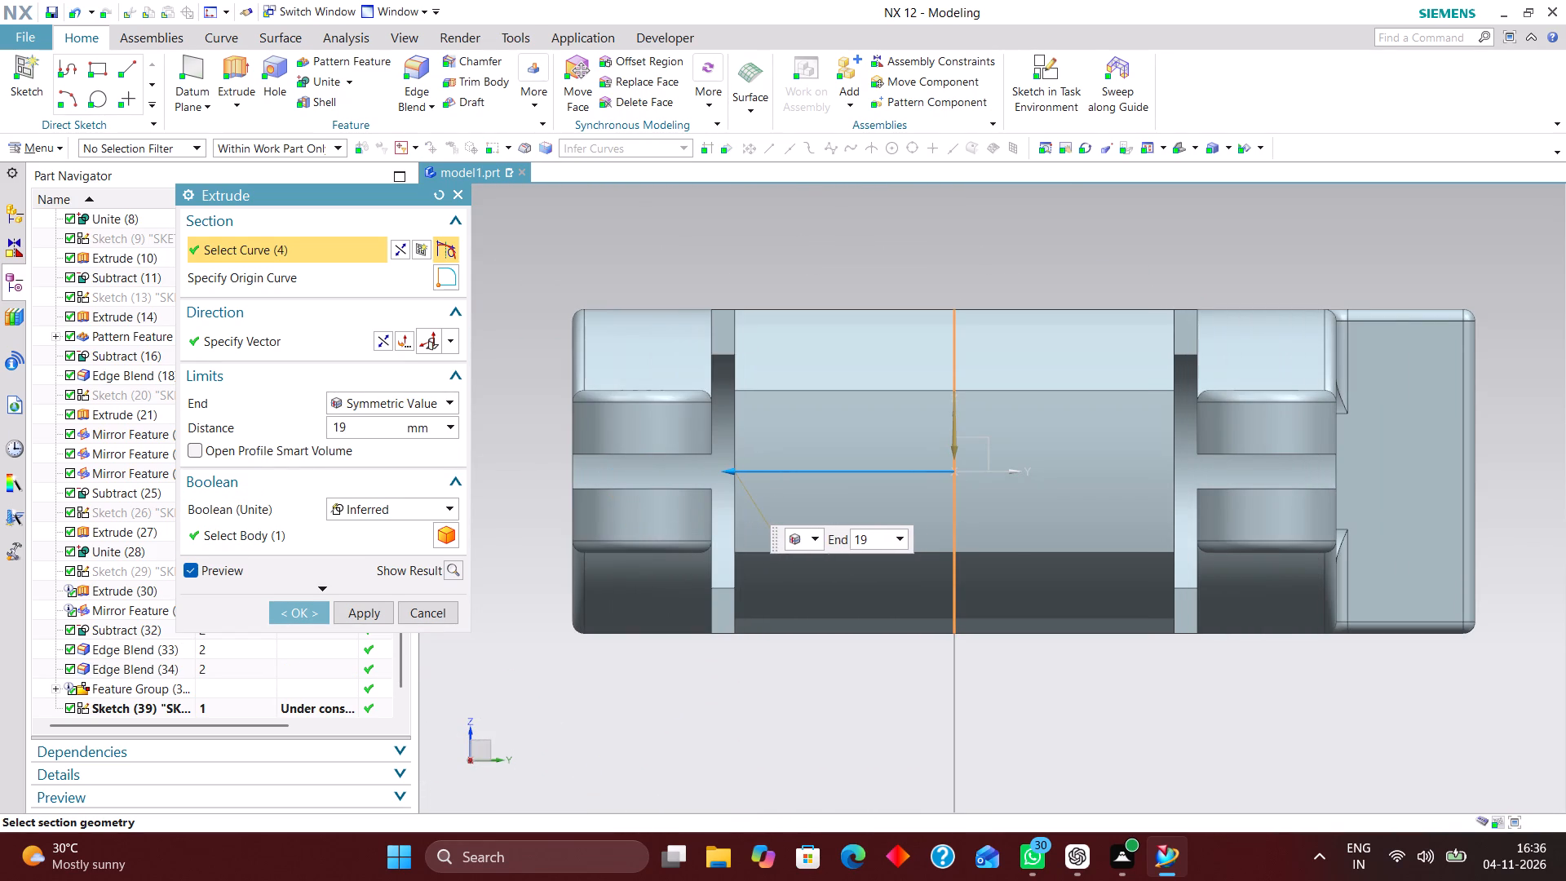
drag(728, 474, 726, 474)
Edit the extrusion's section sketch, shifting the 28 mm vertical line toward the origin onto the bore's centre, and complete the extrusion.
middle_drag(865, 258, 931, 304)
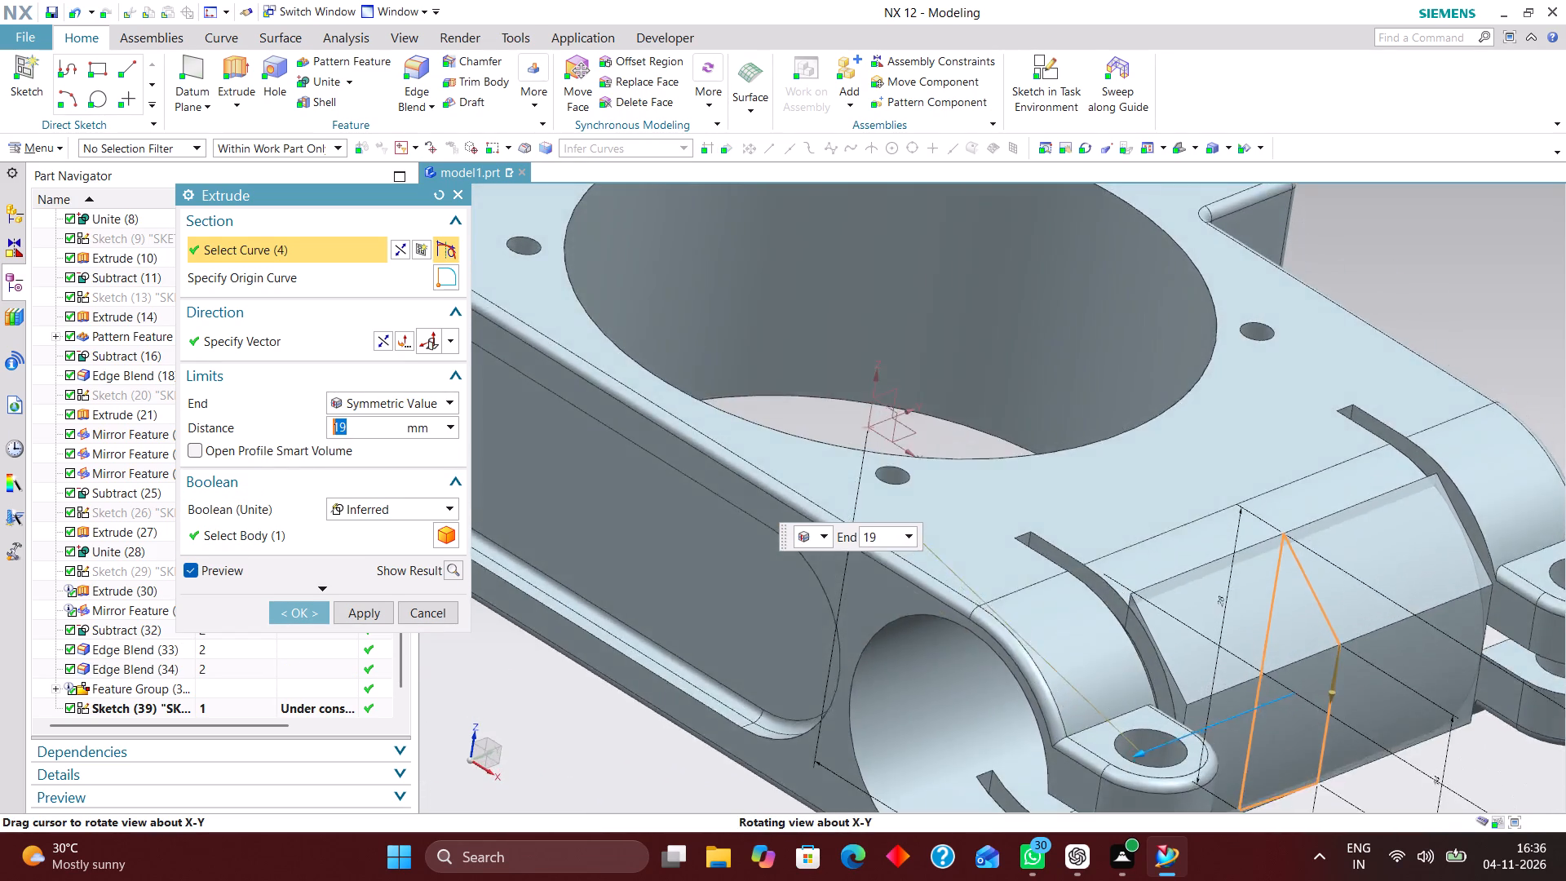
middle_drag(931, 304, 985, 312)
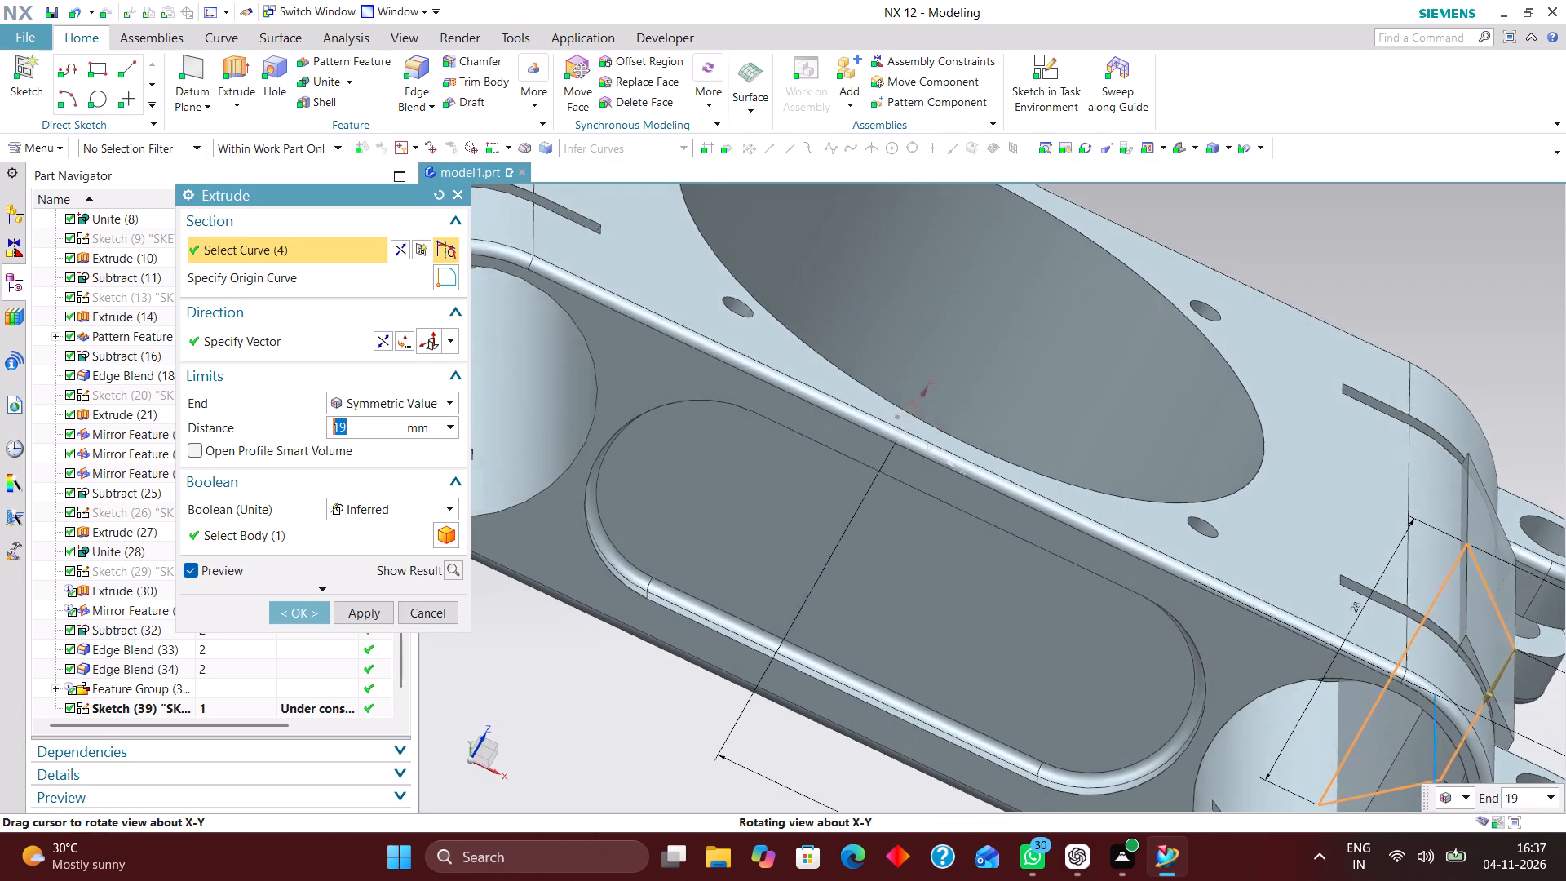
middle_drag(985, 312, 969, 294)
scroll(967, 286, up, 1)
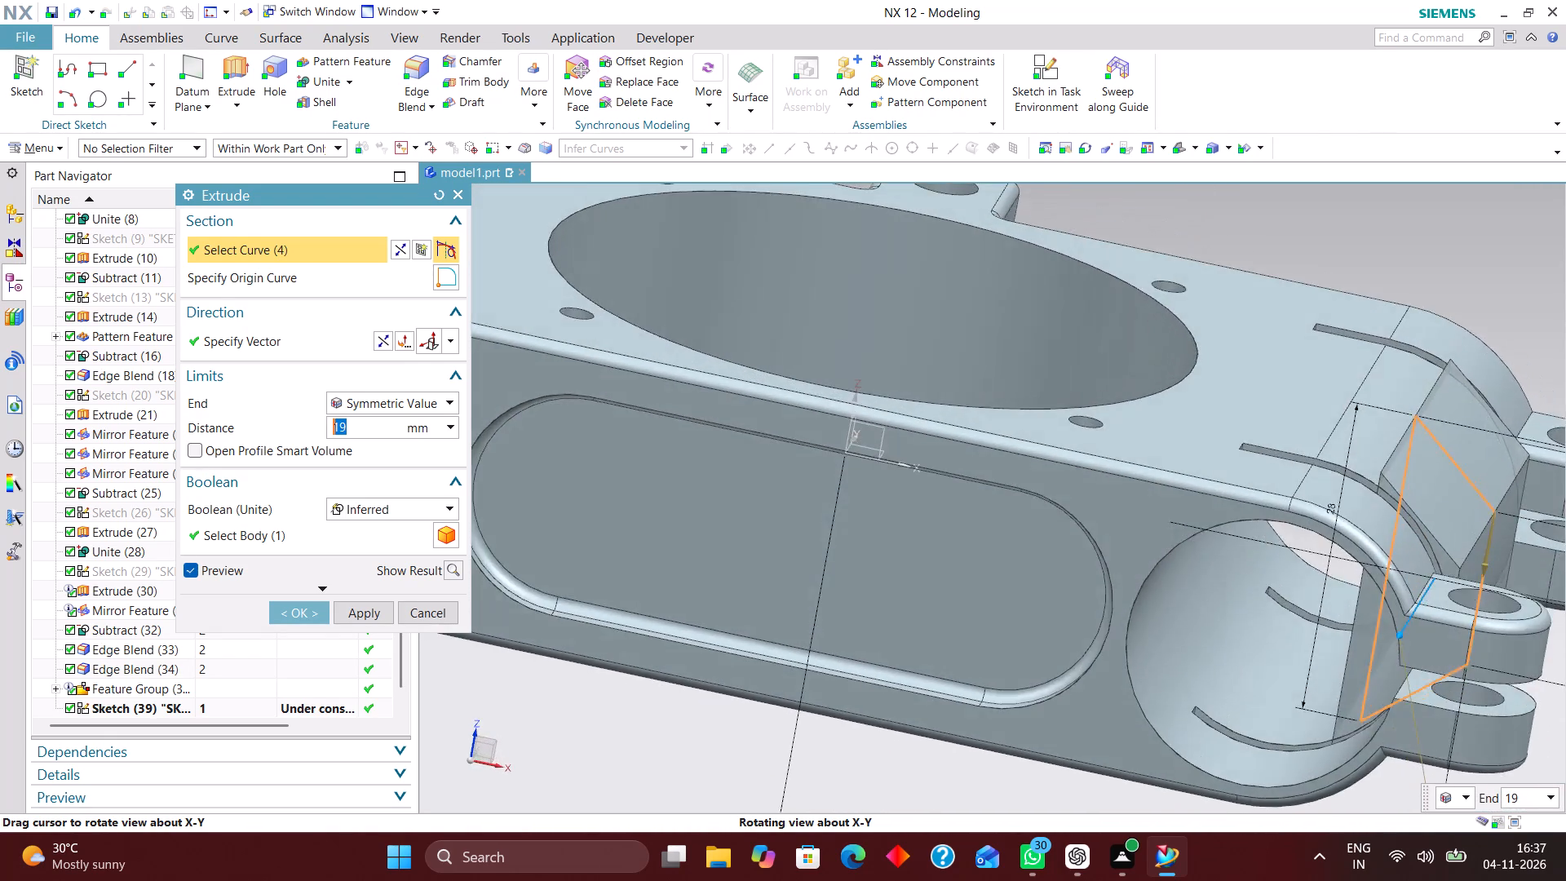
middle_drag(969, 294, 962, 286)
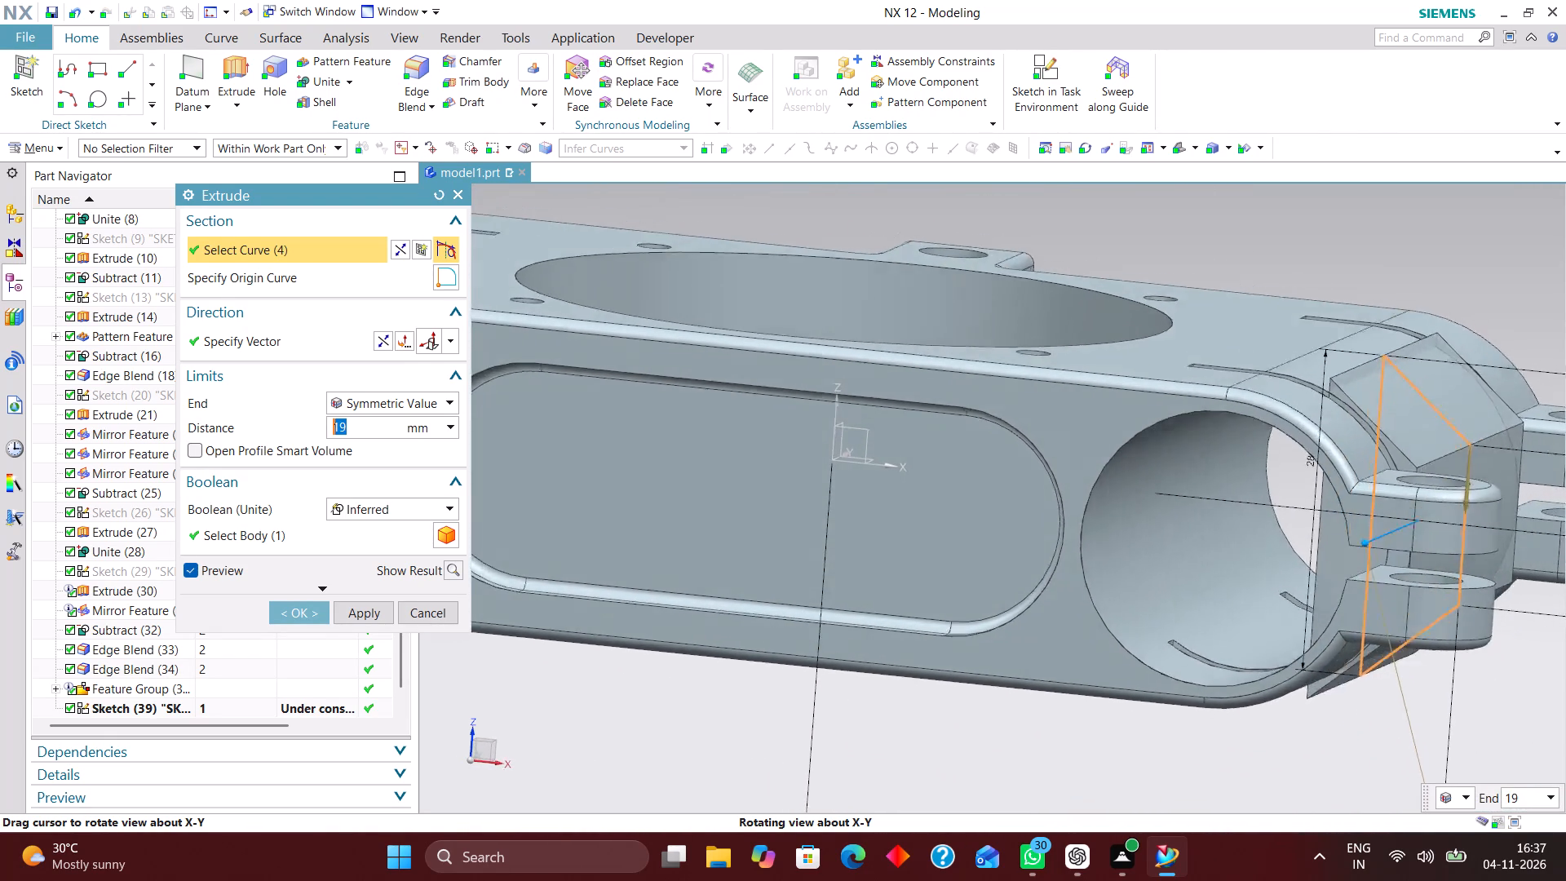
middle_drag(962, 286, 973, 279)
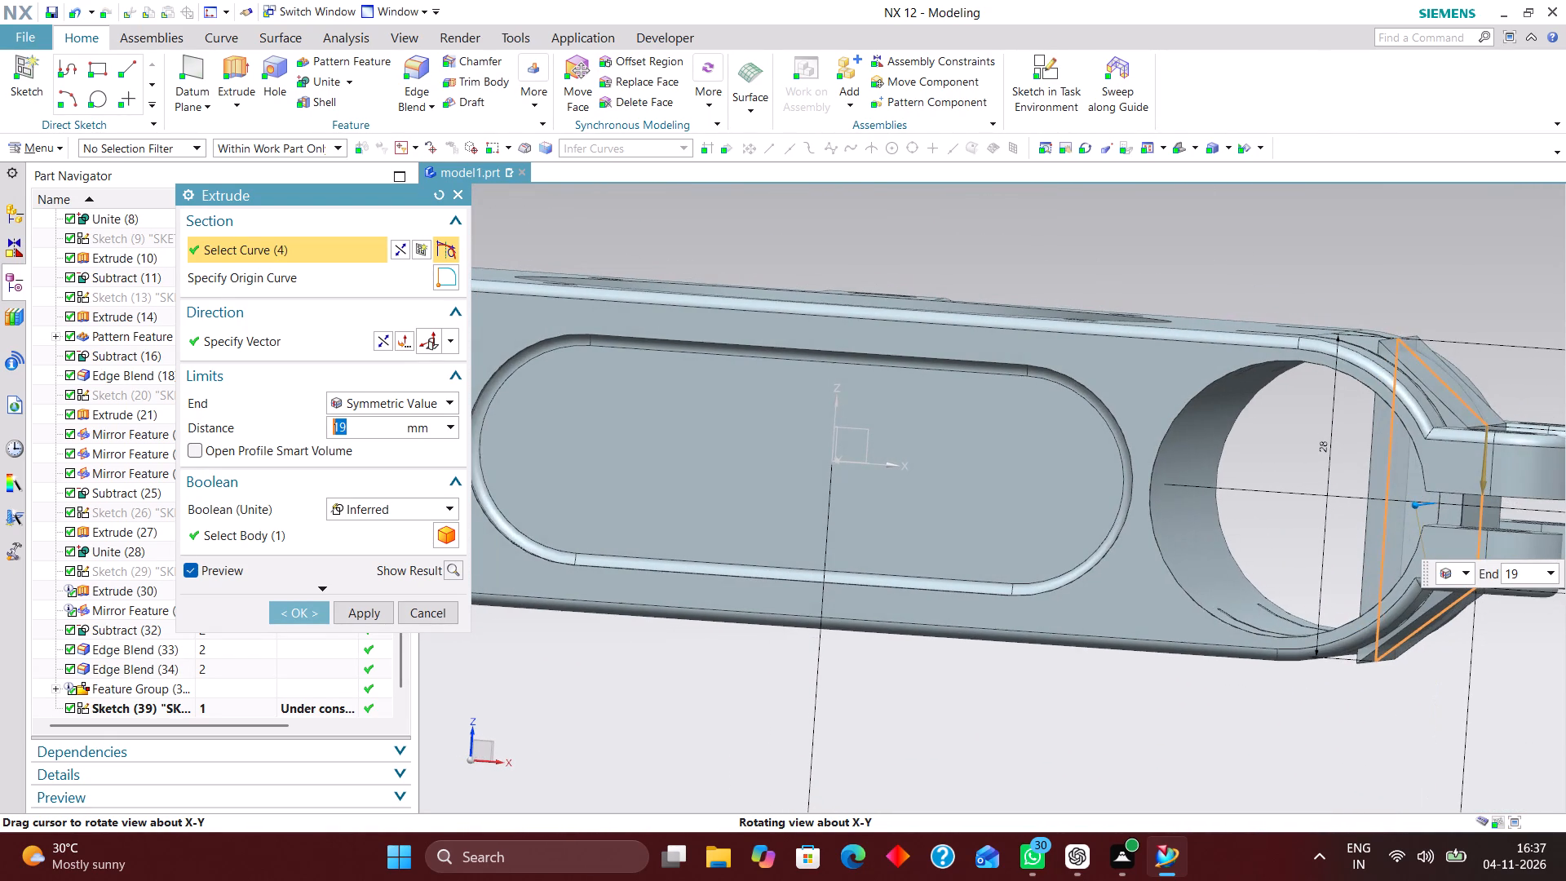
middle_drag(973, 279, 974, 279)
click(427, 251)
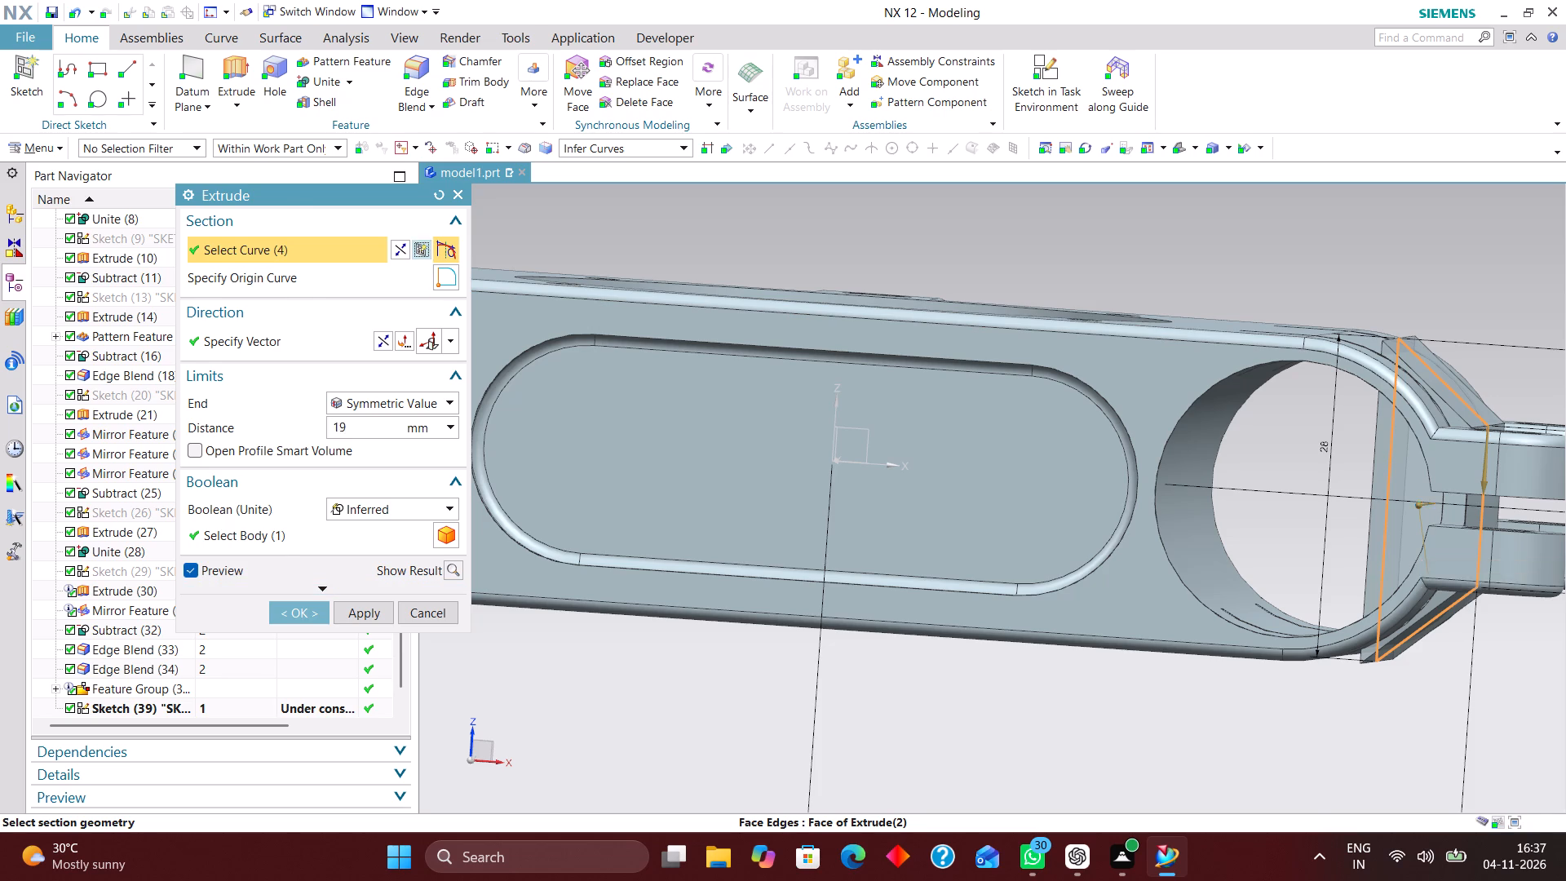
drag(992, 380, 936, 369)
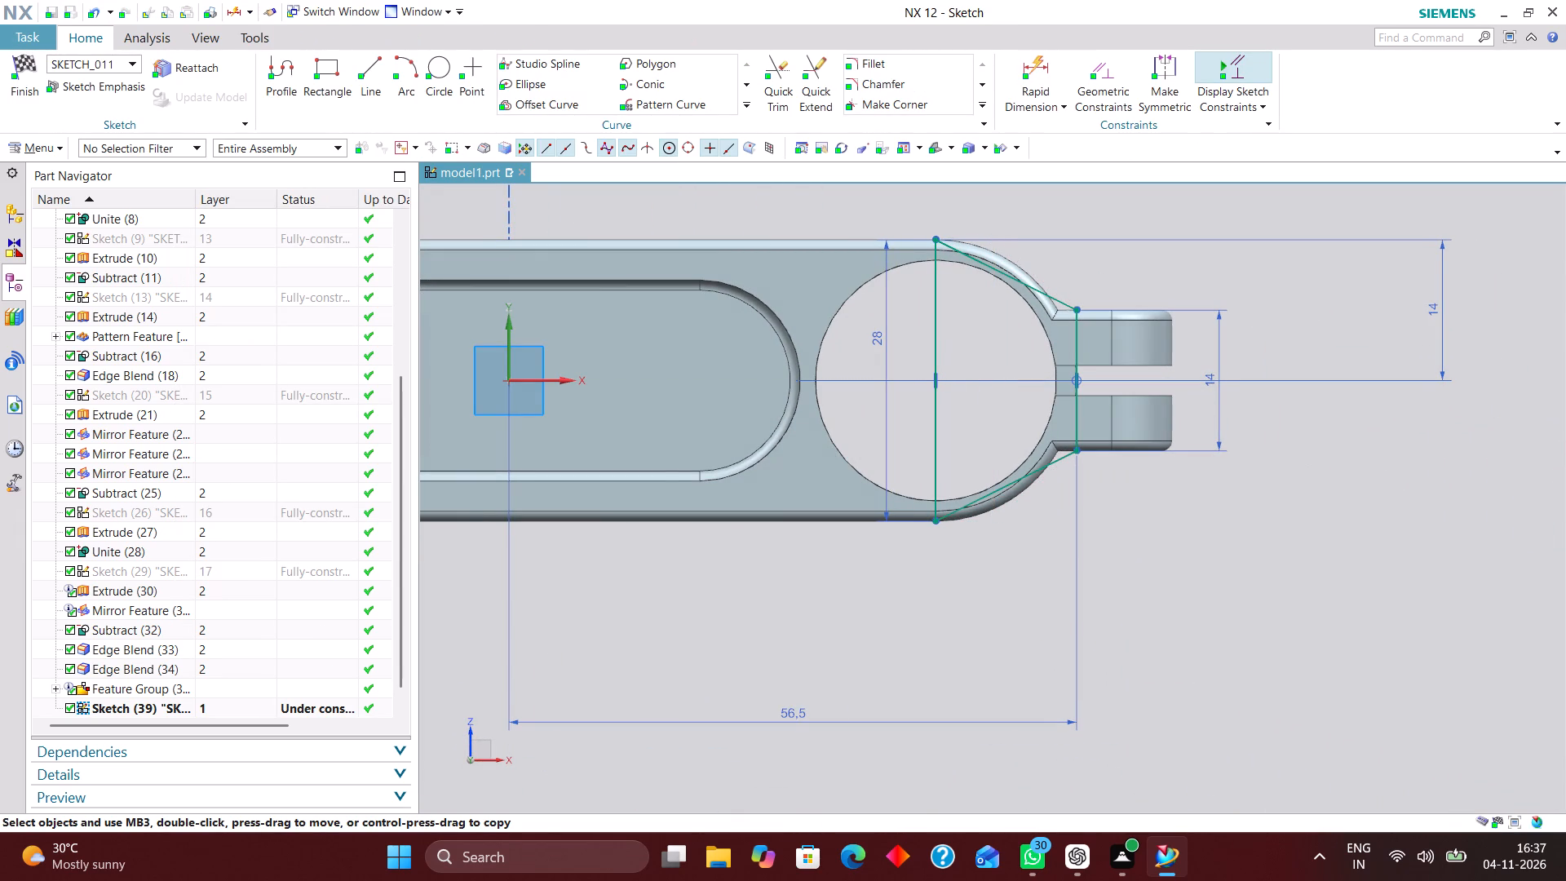
click(18, 61)
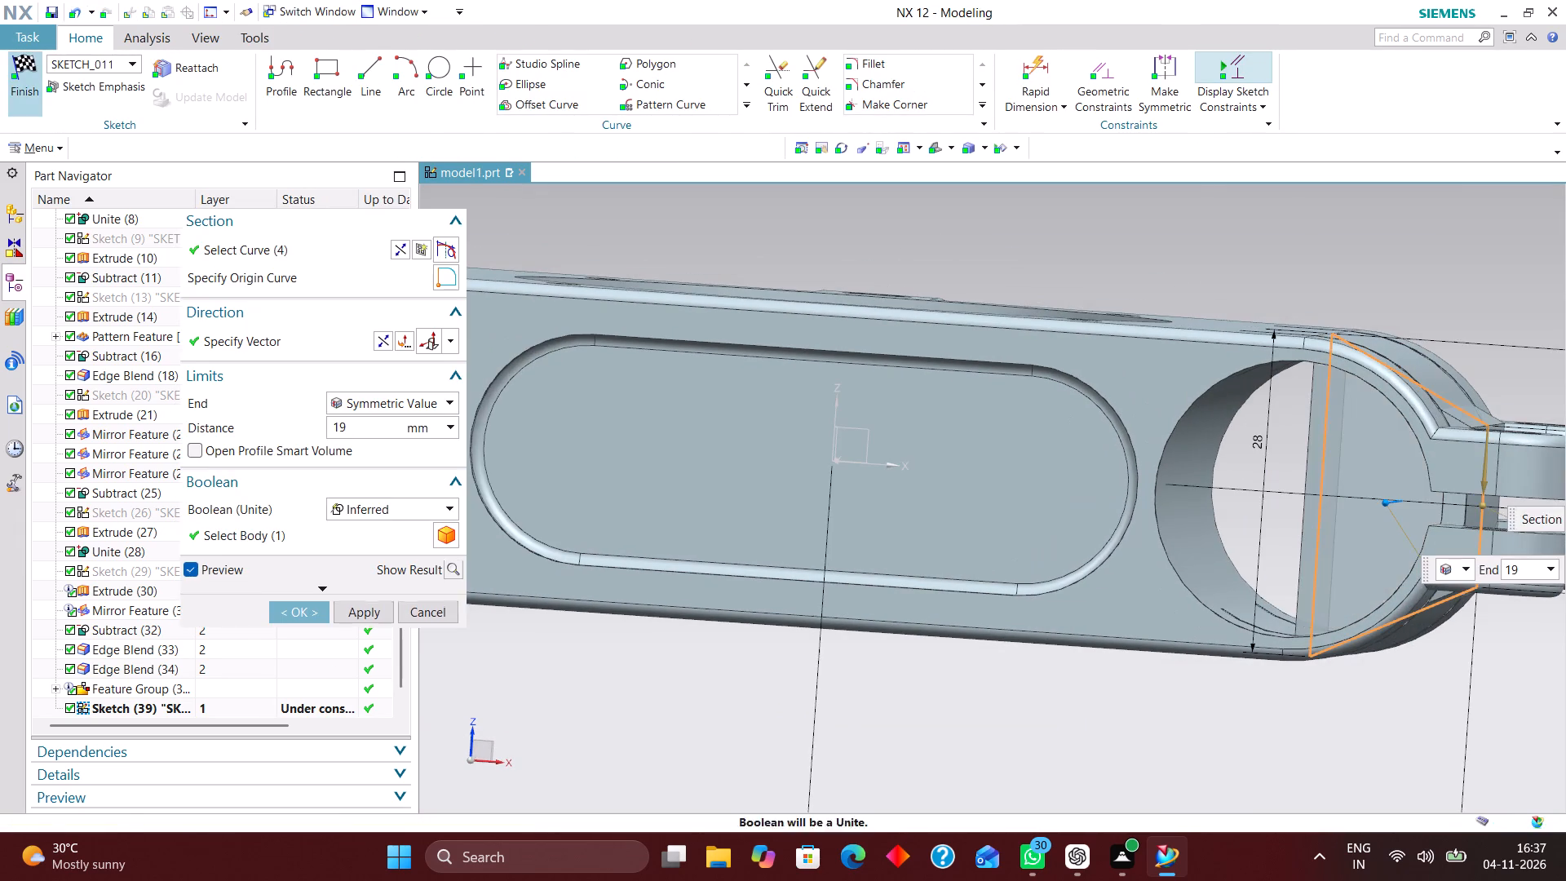
middle_drag(1028, 241, 978, 275)
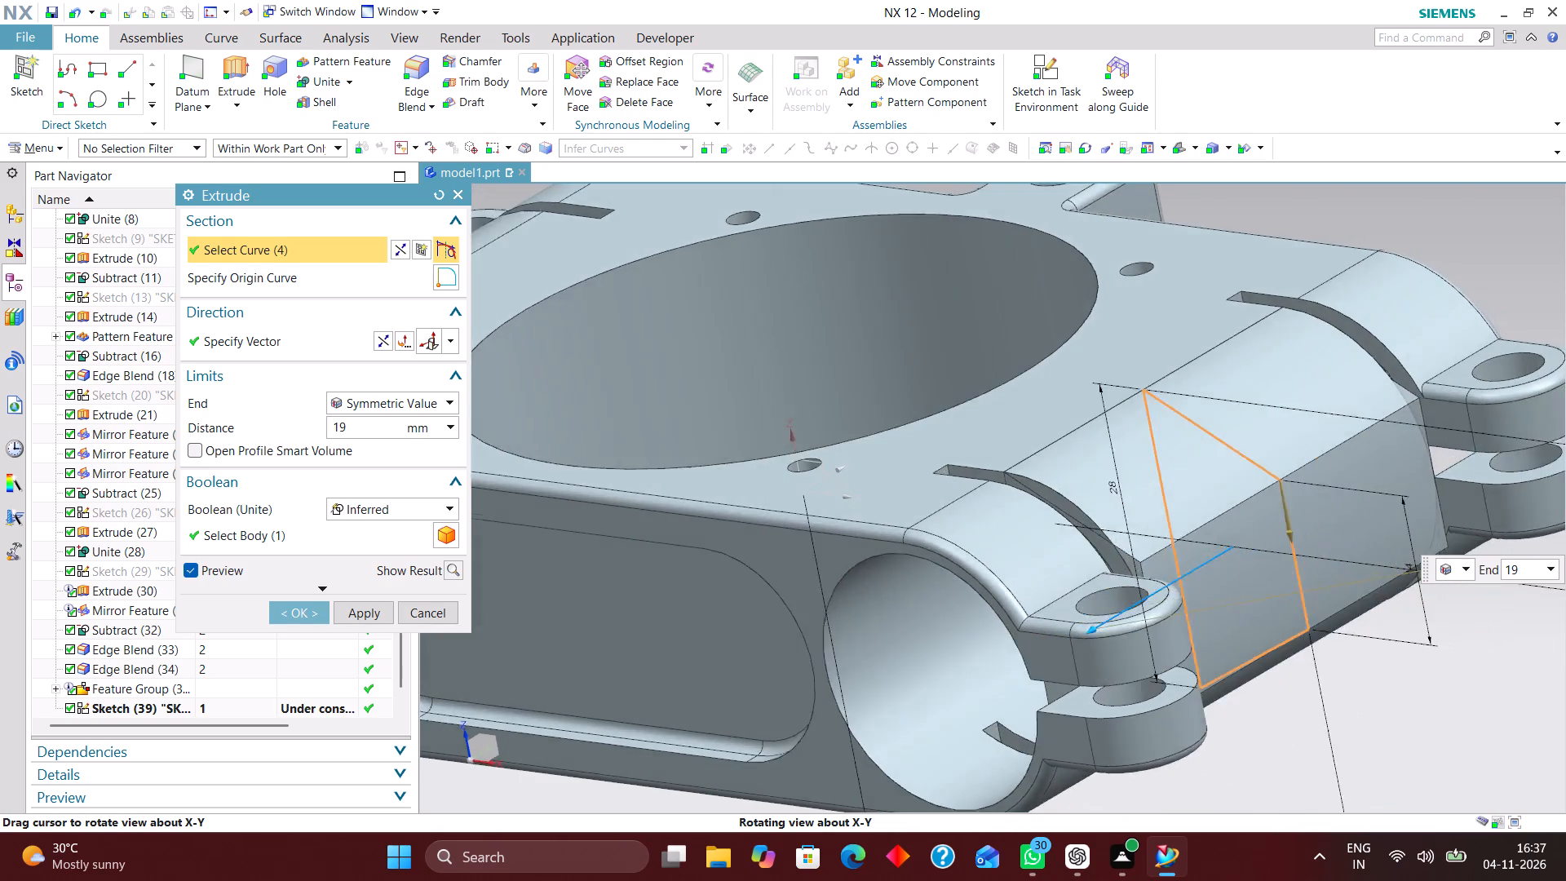
middle_drag(978, 275, 1002, 263)
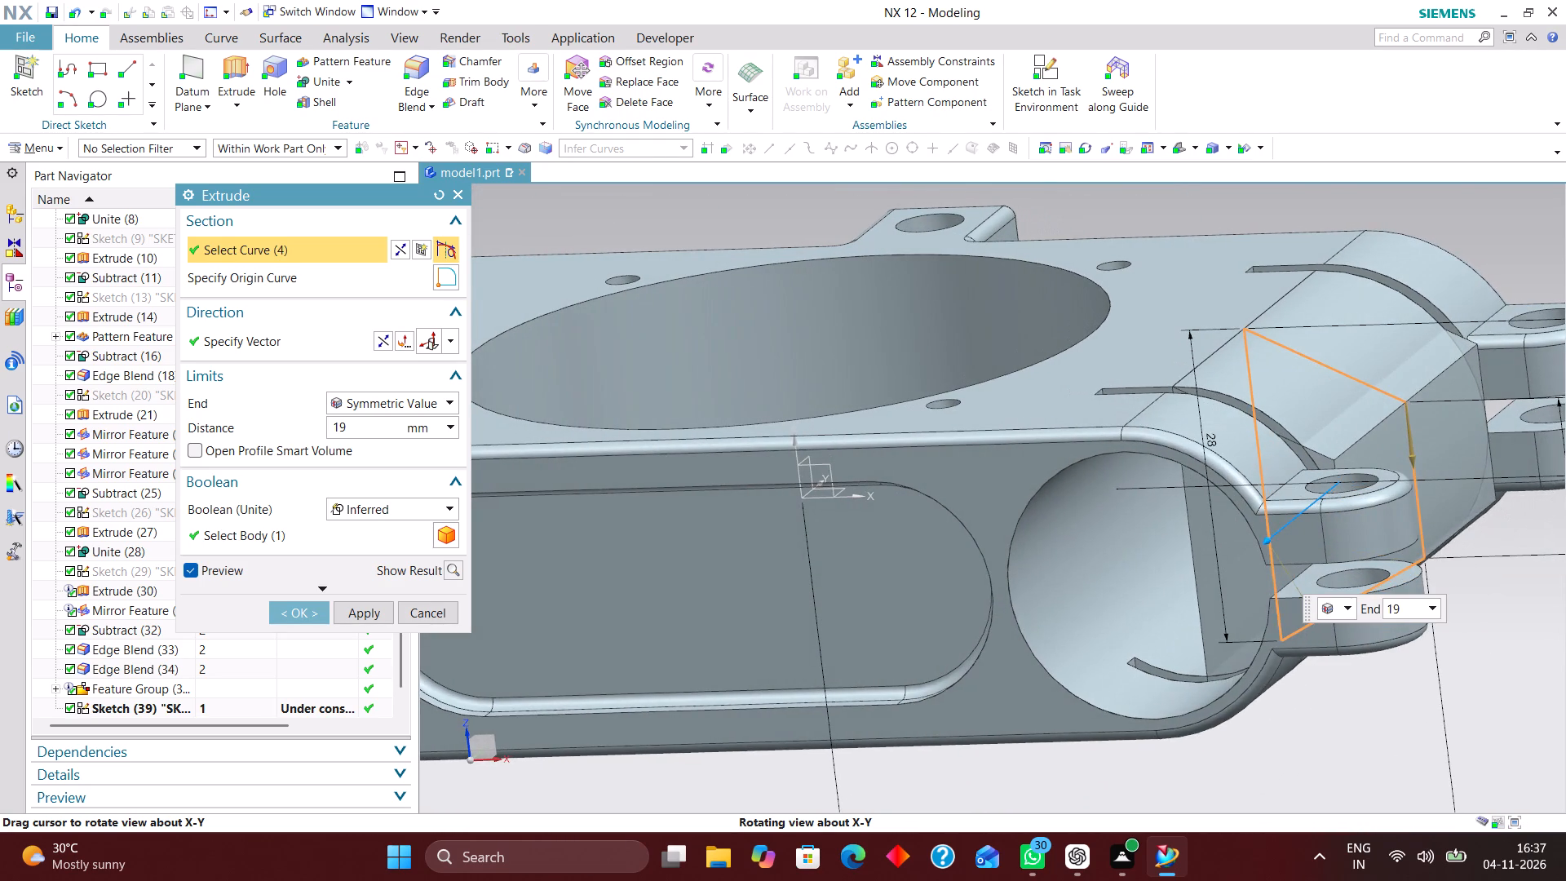
middle_drag(1002, 263, 1004, 263)
click(307, 609)
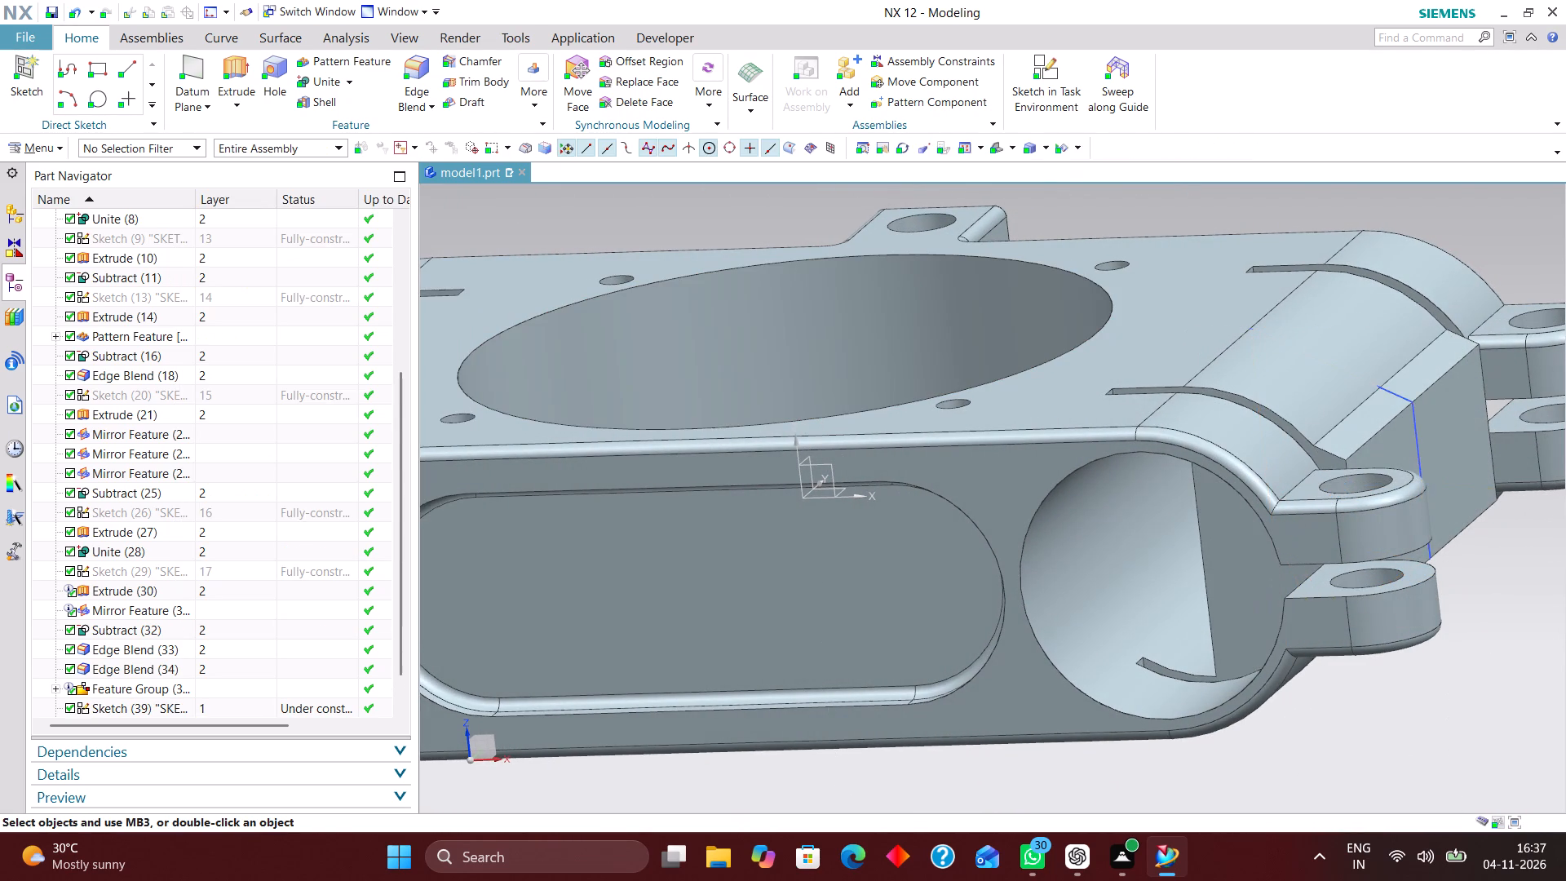
Examine the new extruded block between the clamp lugs and where it crosses the bore, from oblique and front views.
scroll(965, 329, down, 3)
scroll(1155, 374, up, 3)
middle_drag(1099, 323, 1058, 314)
right_drag(1022, 423, 1031, 501)
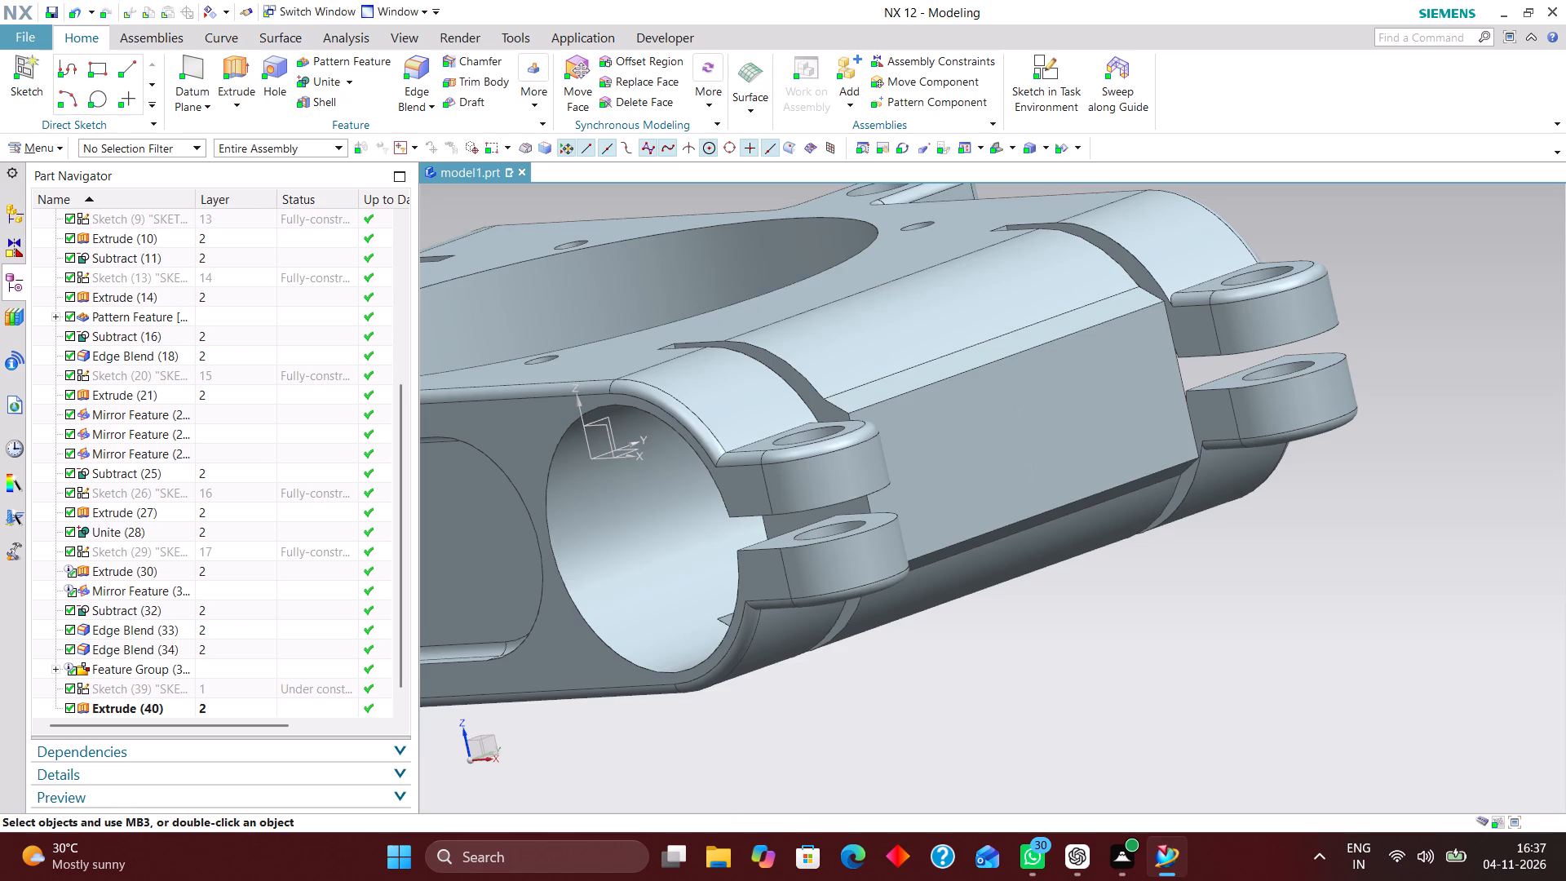
scroll(1070, 595, up, 1)
middle_drag(1071, 595, 1107, 602)
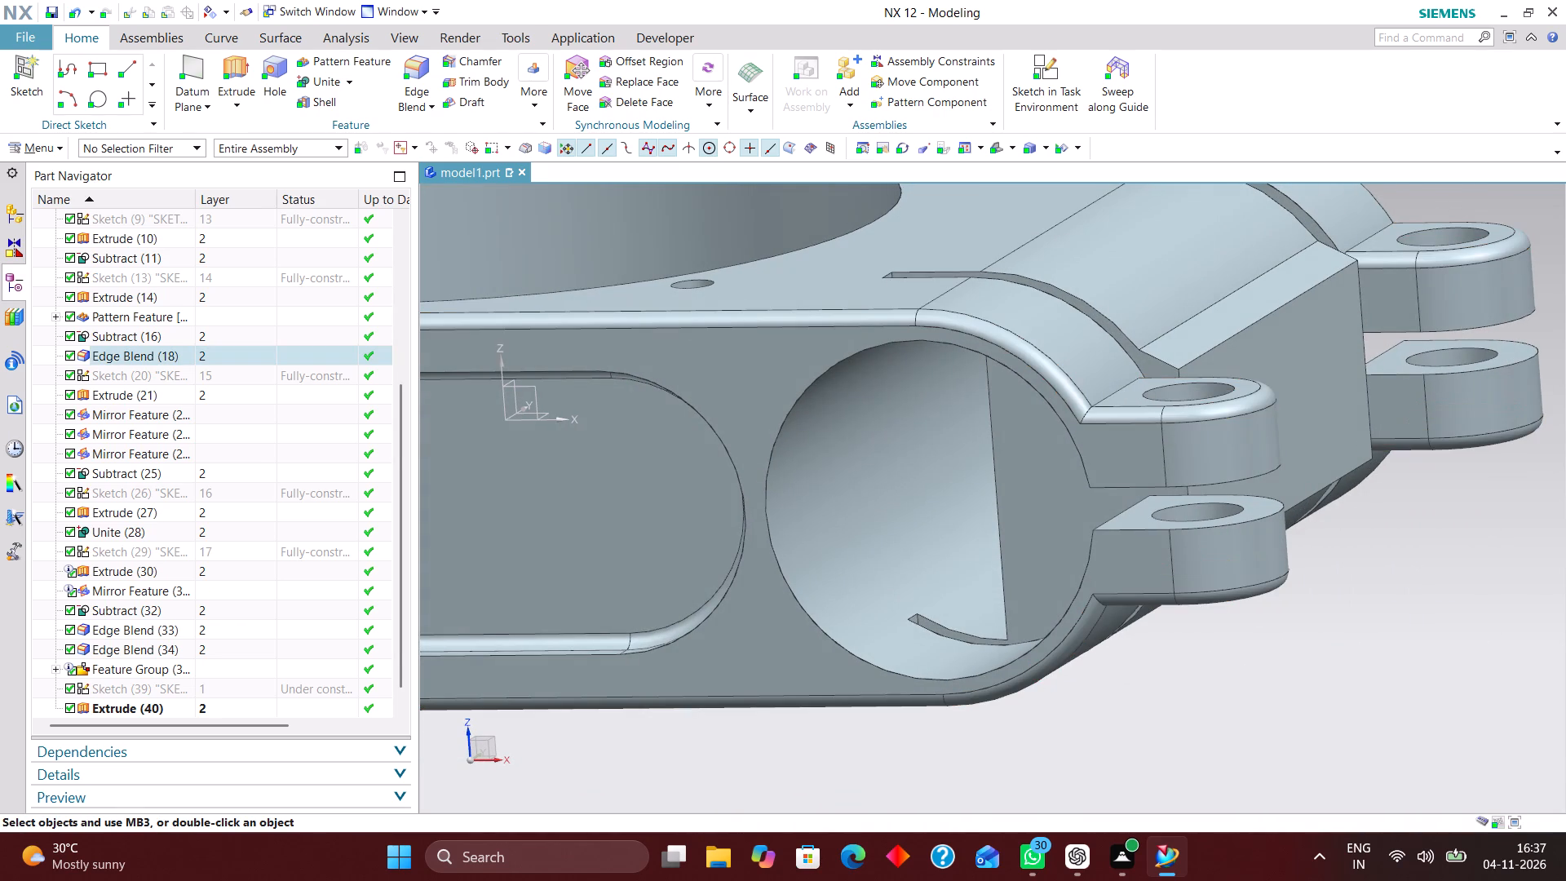
scroll(1267, 538, down, 1)
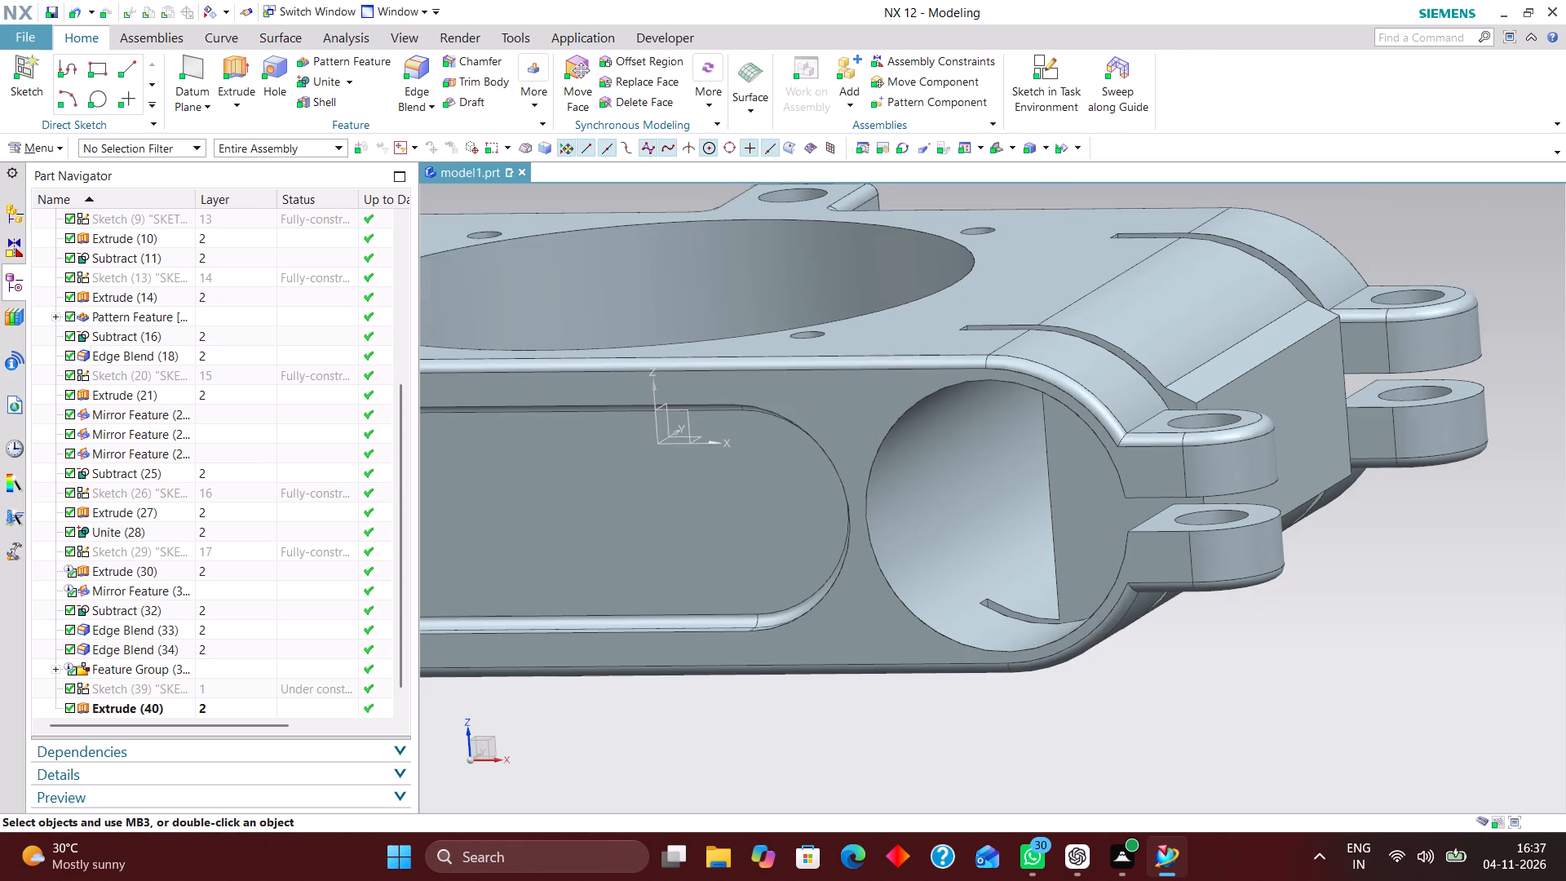
right_drag(1350, 624, 1251, 626)
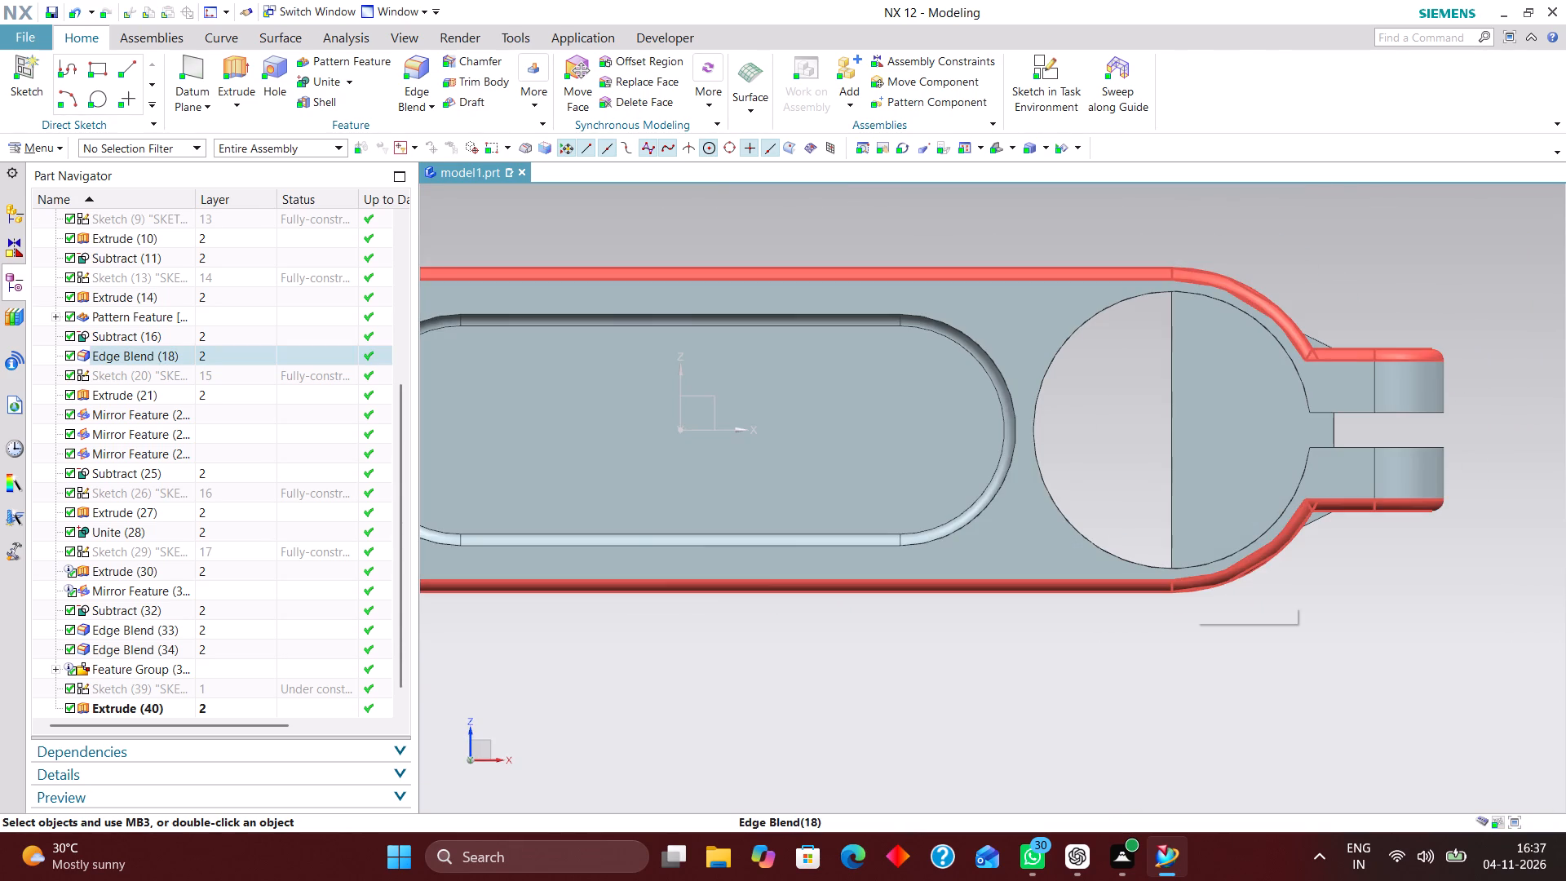
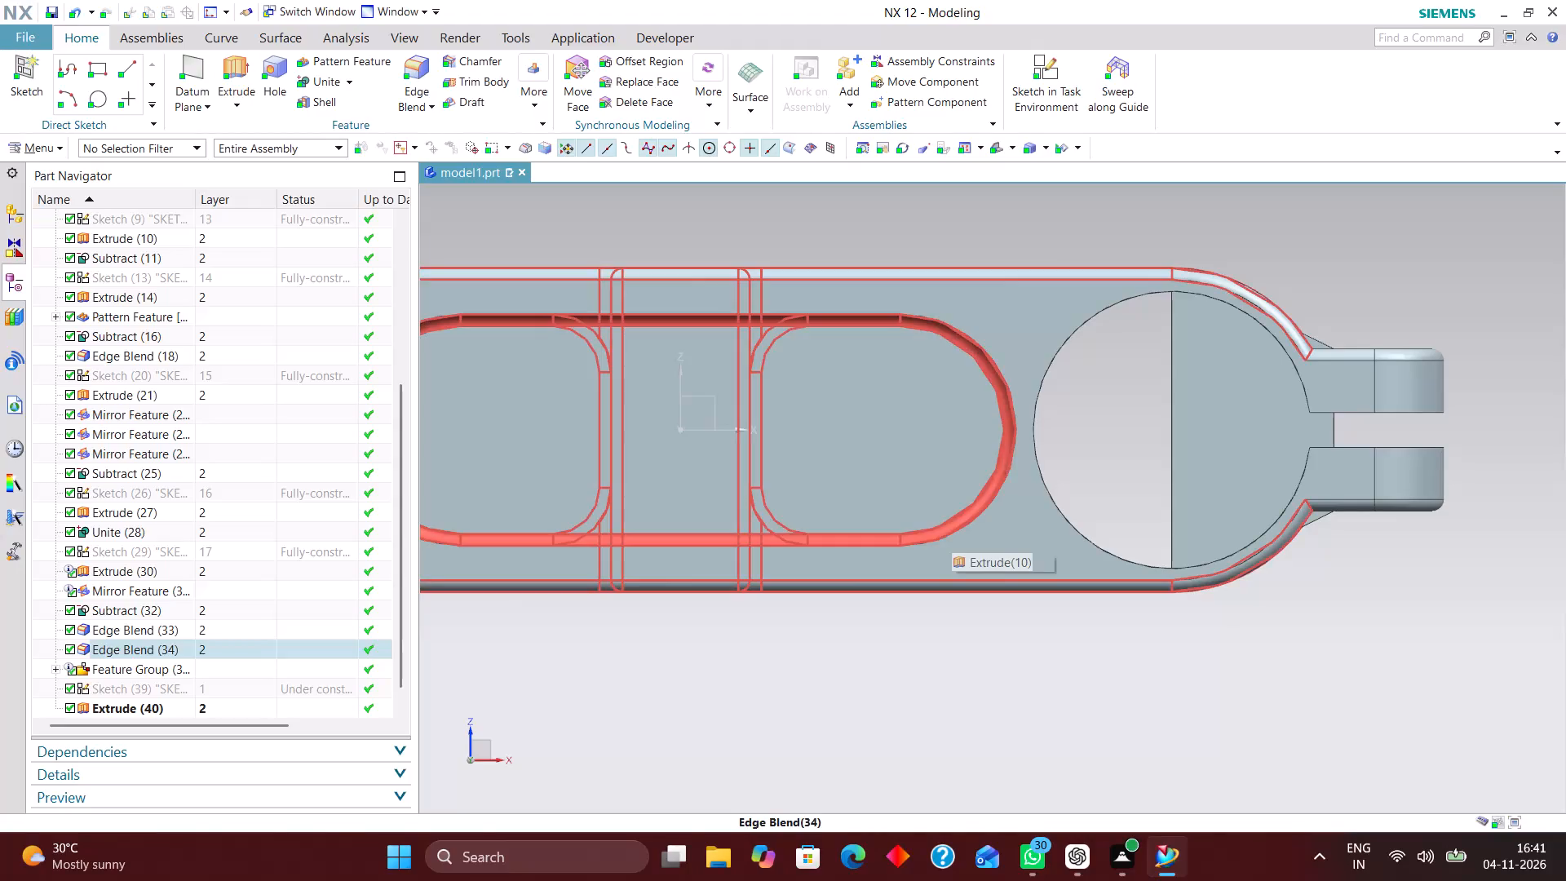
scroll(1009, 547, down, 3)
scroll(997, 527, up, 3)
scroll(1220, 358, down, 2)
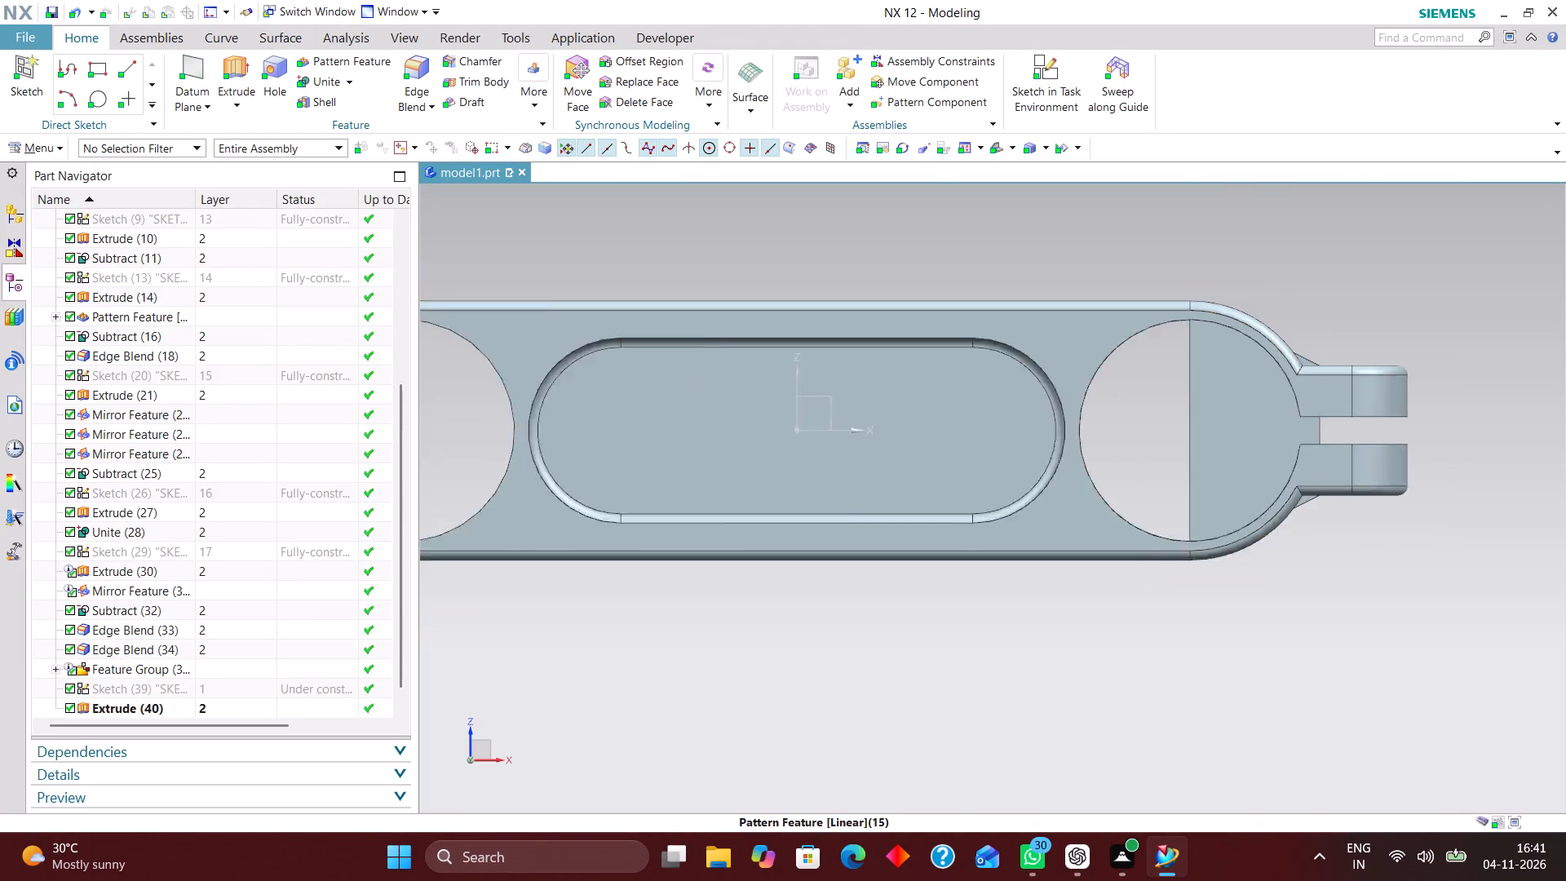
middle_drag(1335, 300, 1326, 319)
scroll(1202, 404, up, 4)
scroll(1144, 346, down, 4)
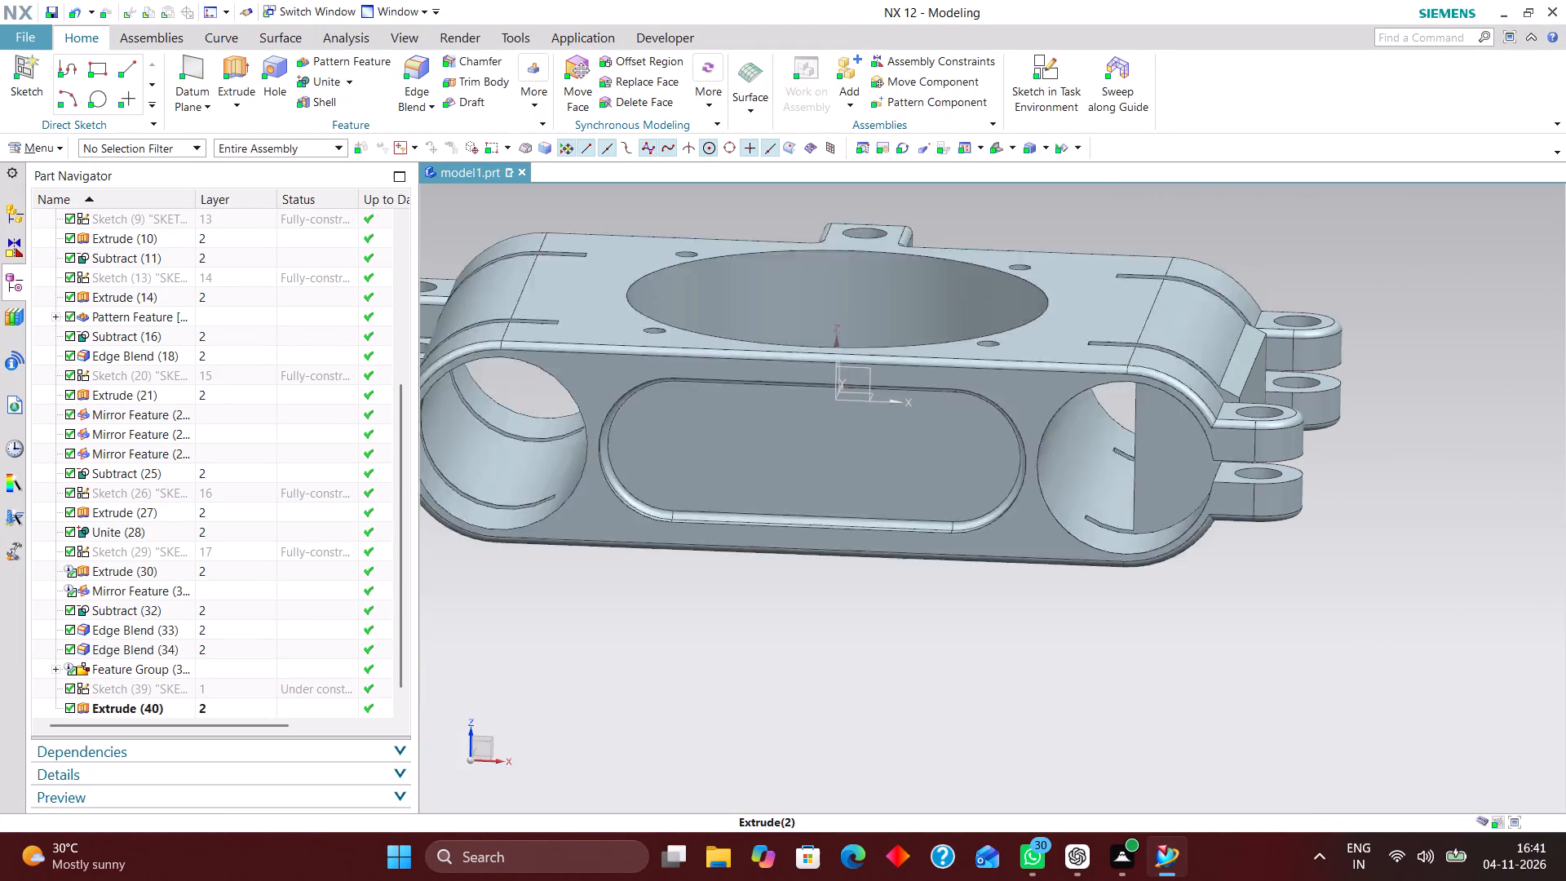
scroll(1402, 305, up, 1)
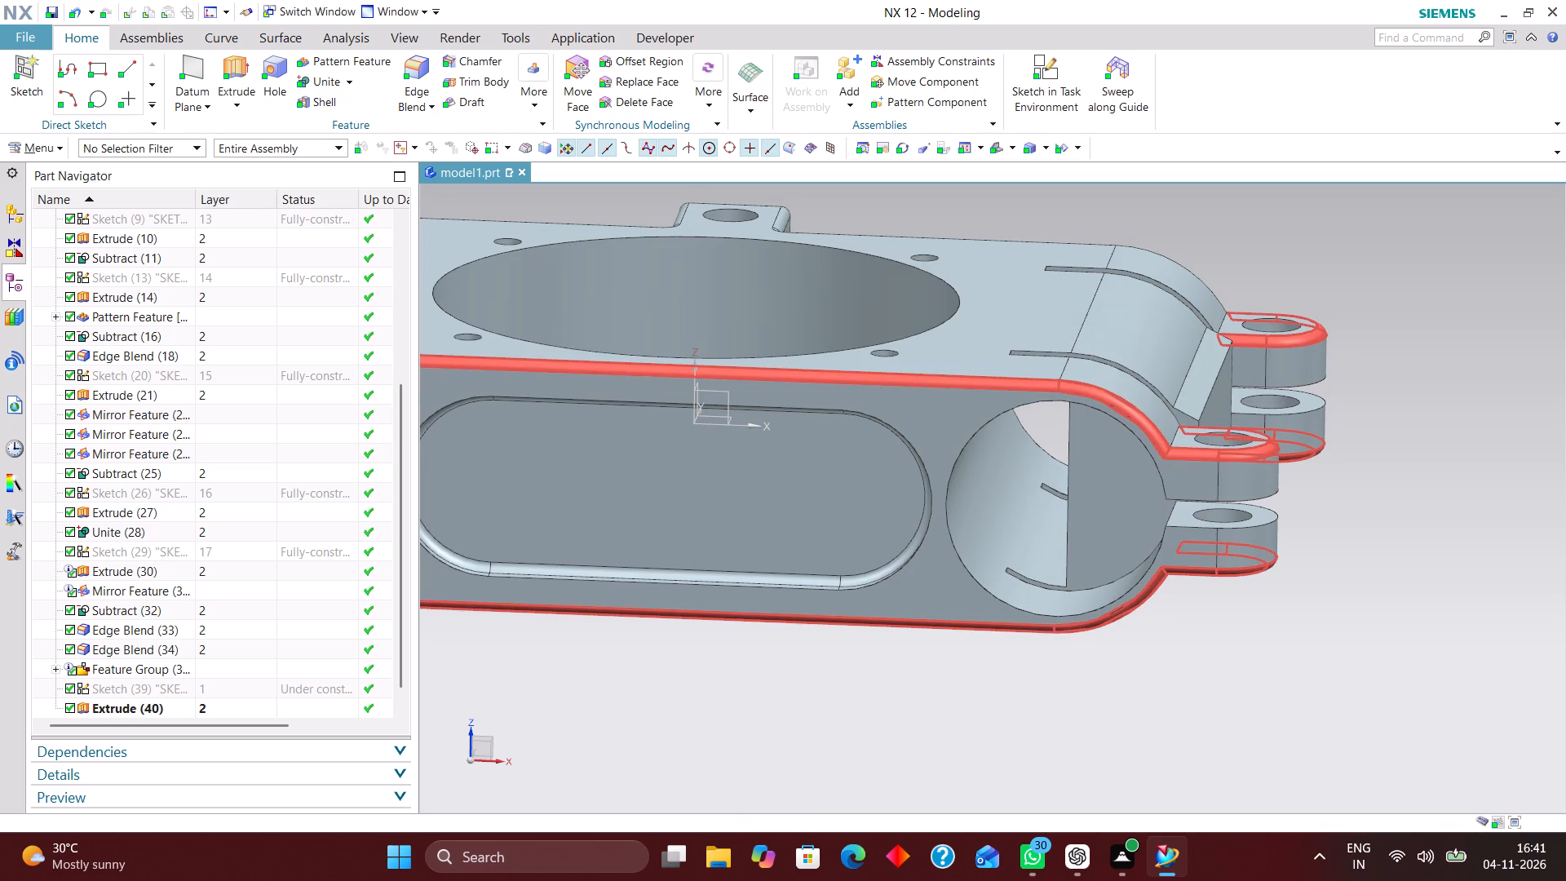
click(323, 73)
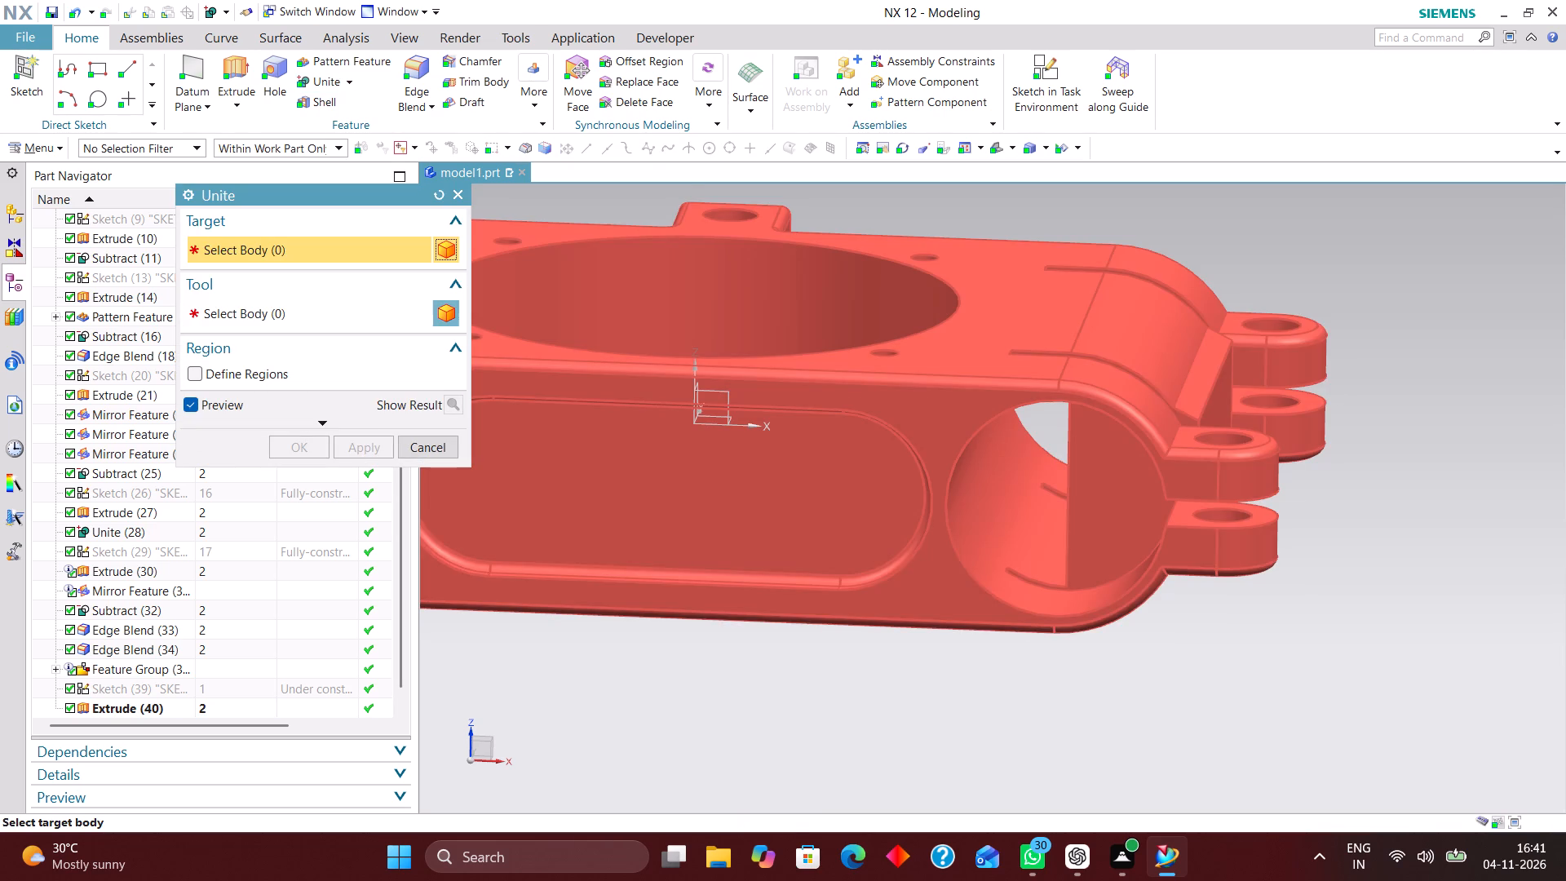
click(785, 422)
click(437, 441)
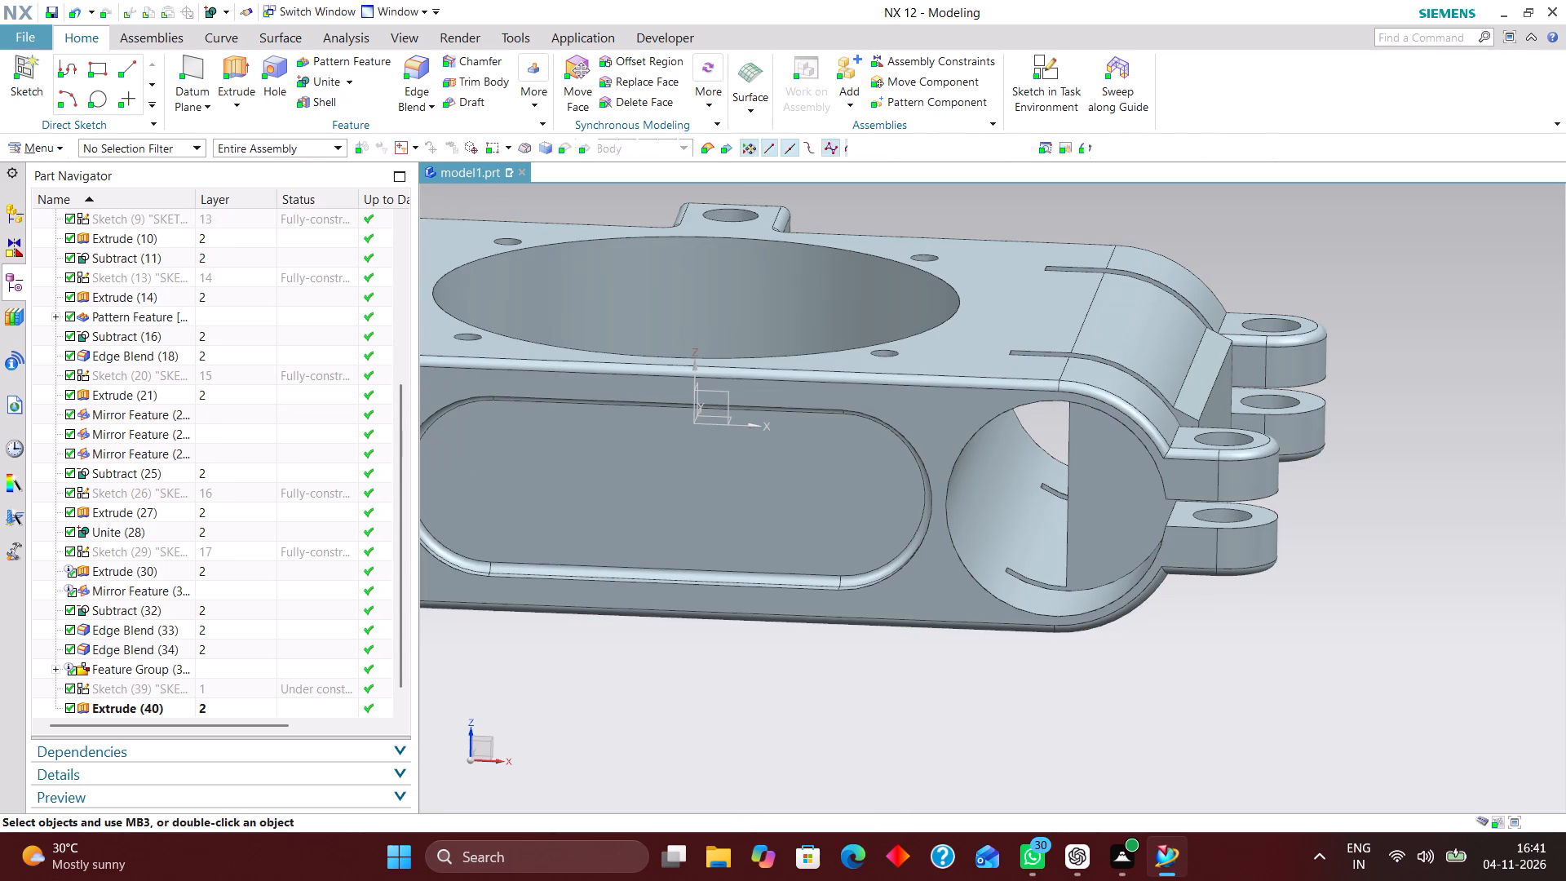
Edit the flared block's extrusion at the clamp end and set its Boolean to None, making it a separate body.
scroll(247, 490, down, 2)
scroll(247, 494, up, 1)
scroll(247, 494, down, 3)
click(230, 692)
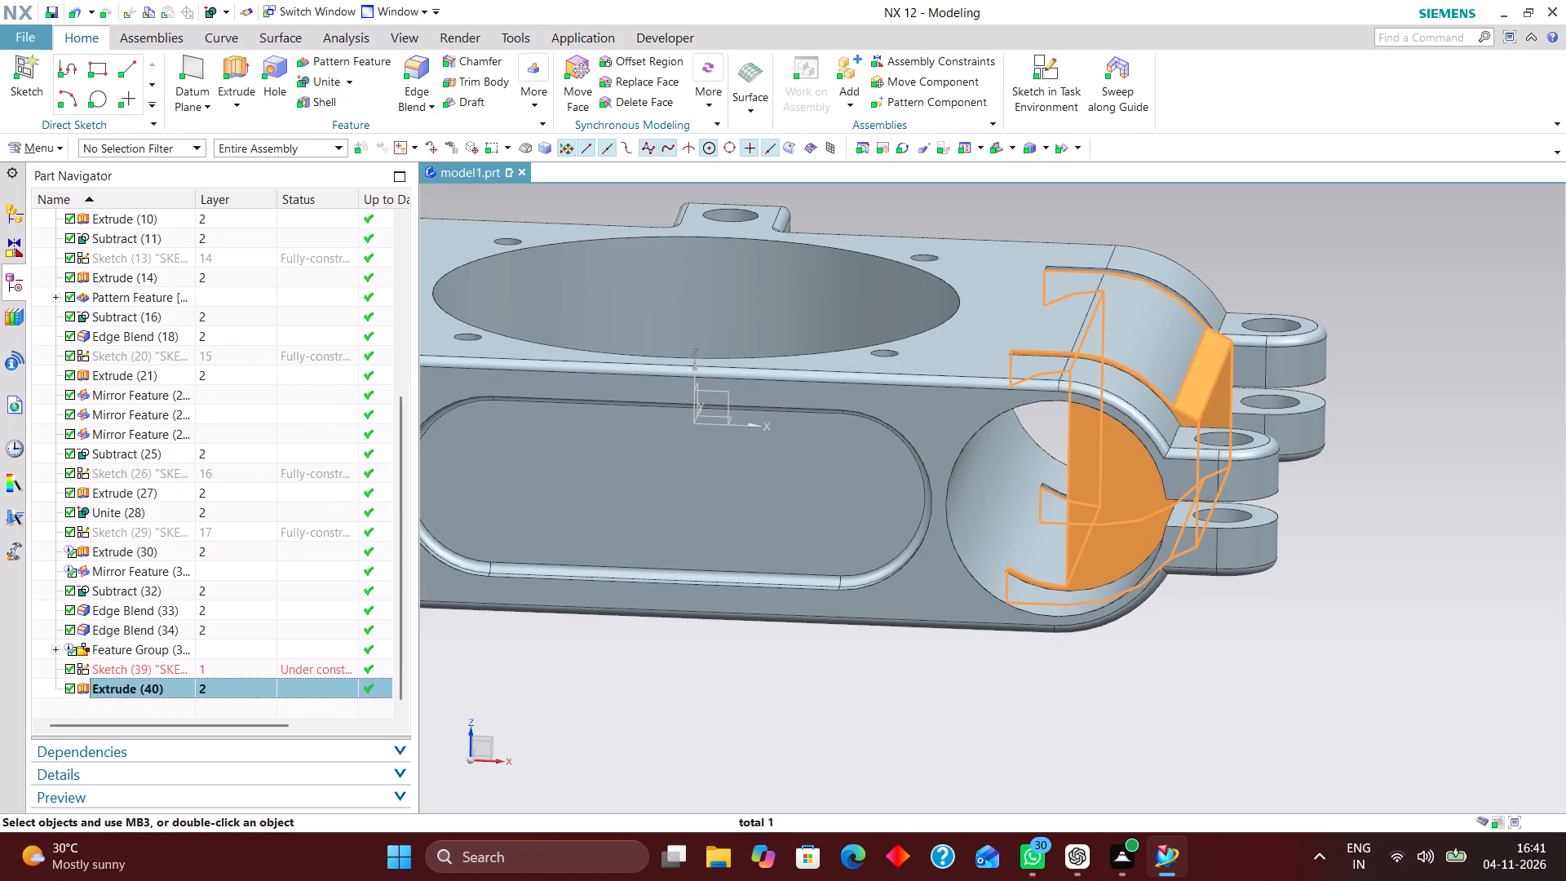
right_click(230, 688)
click(312, 320)
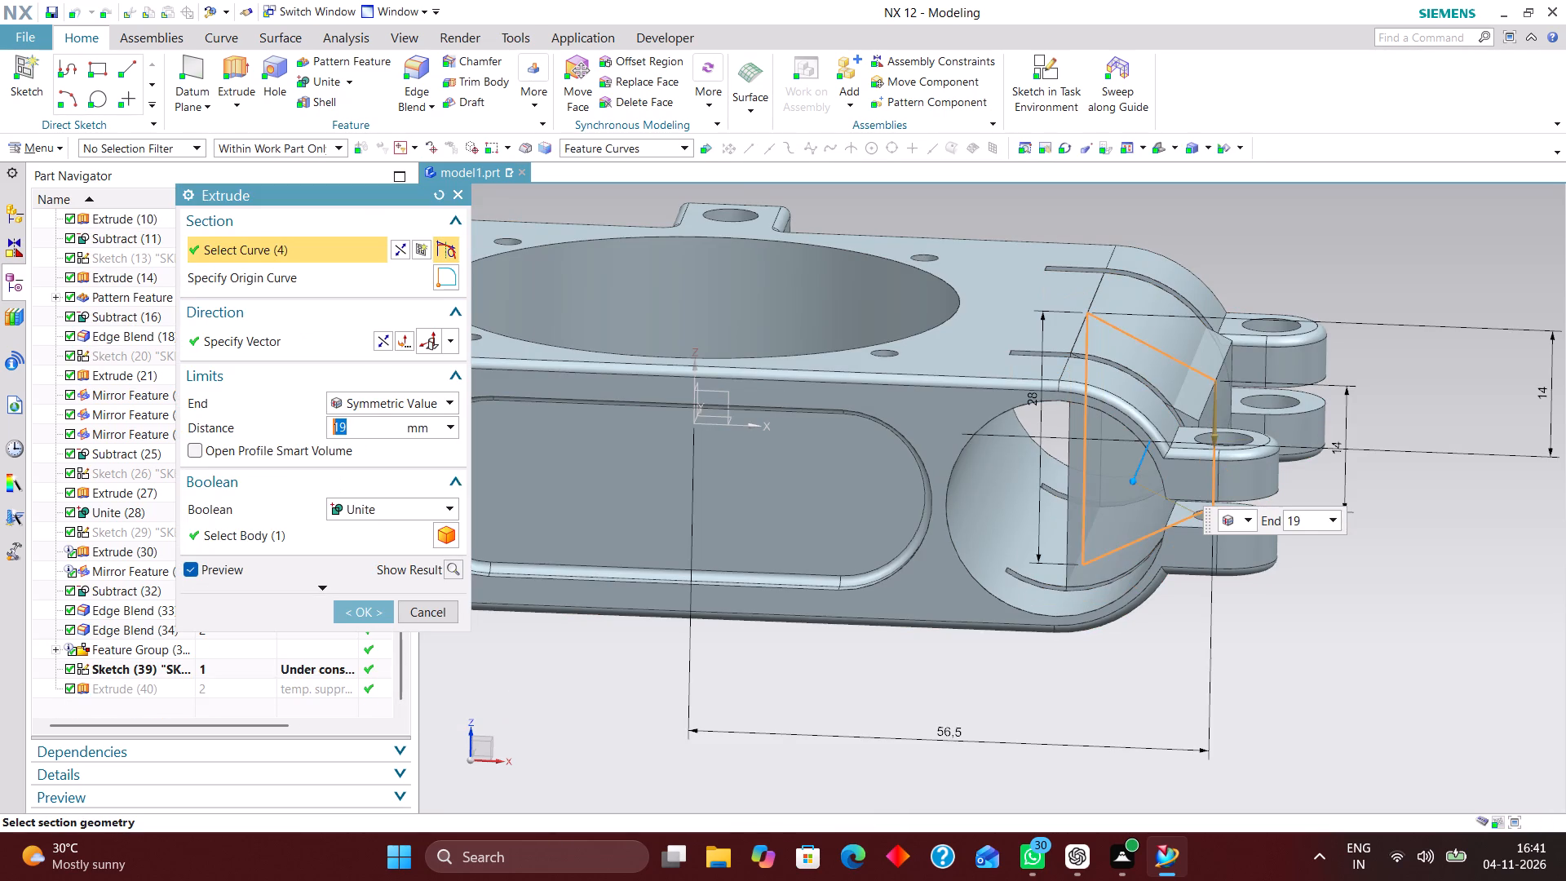
click(361, 514)
click(361, 535)
click(362, 583)
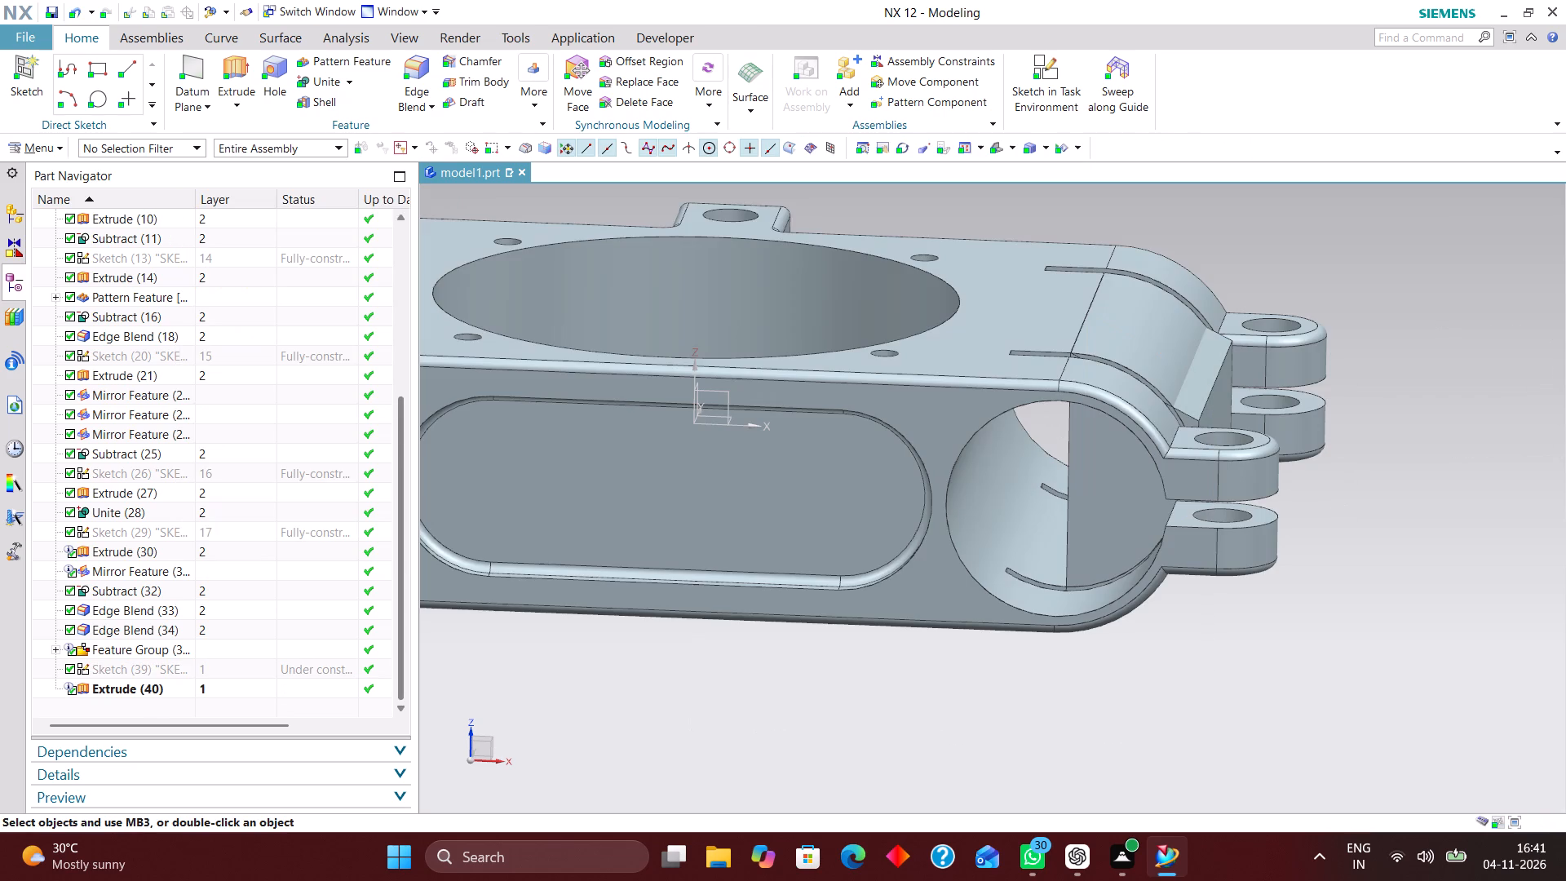
Examine how the separate flared block crosses the bore and meets the clamp lugs, from close and oblique views.
scroll(1158, 433, up, 5)
scroll(1101, 384, down, 5)
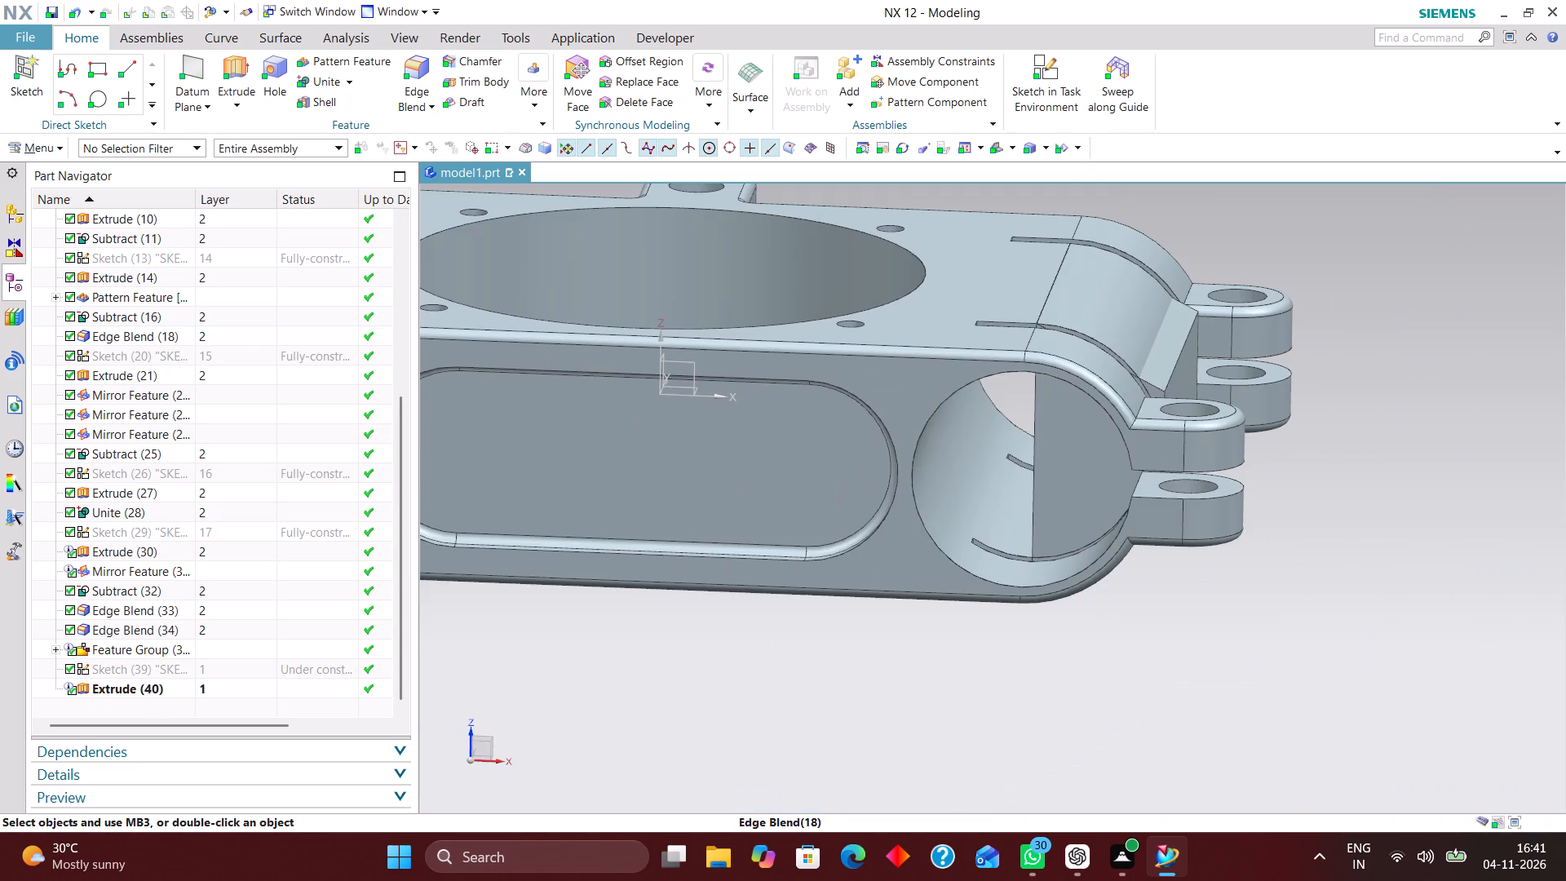
scroll(1137, 330, up, 1)
scroll(1139, 342, down, 2)
scroll(1148, 253, up, 2)
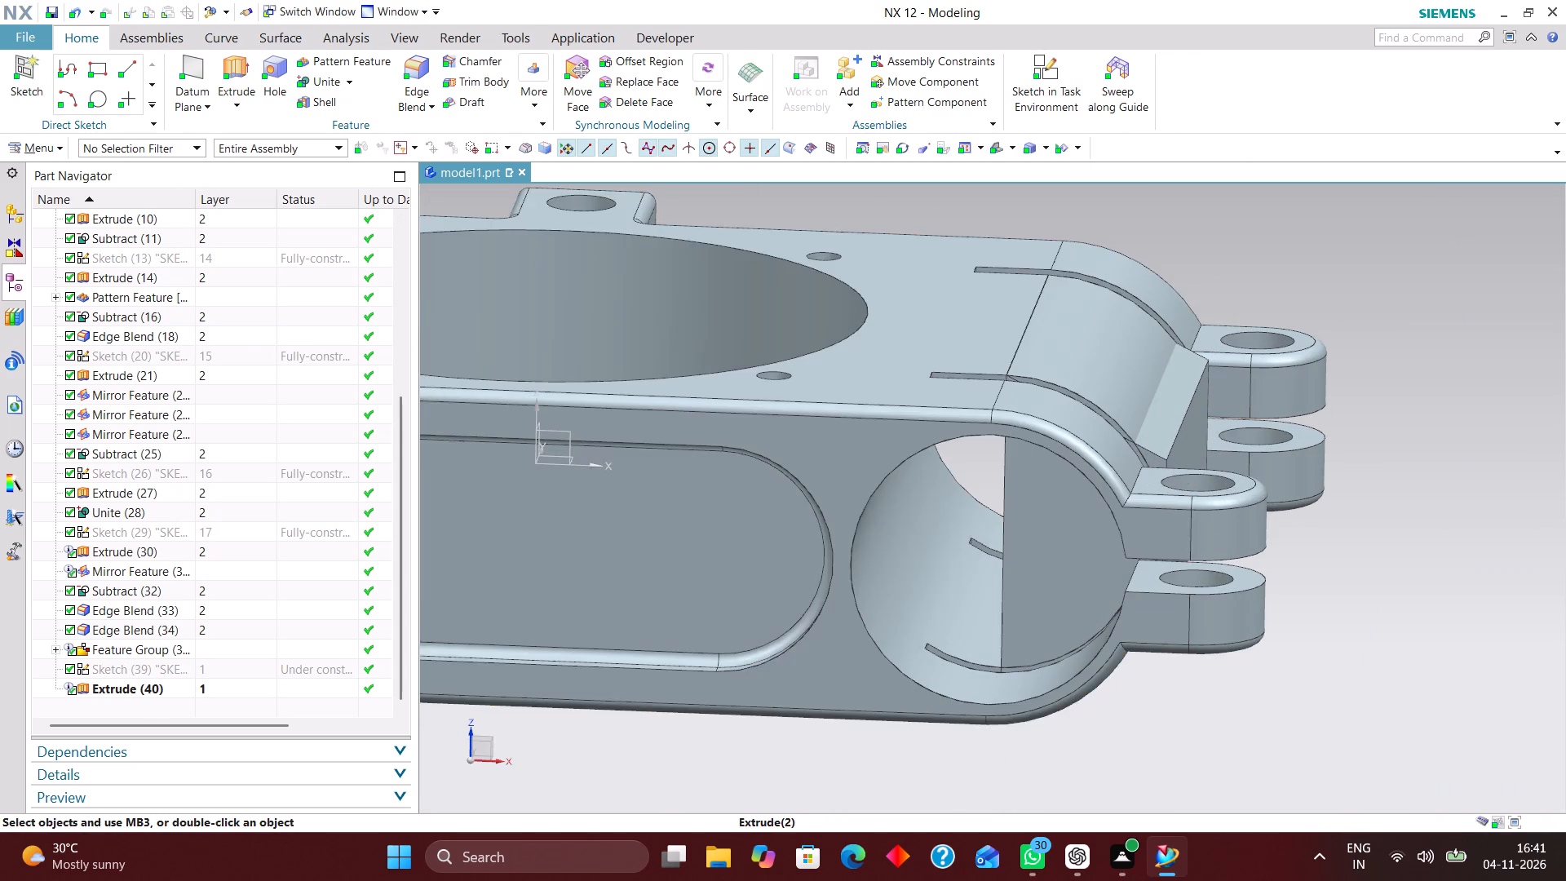
scroll(1202, 418, down, 1)
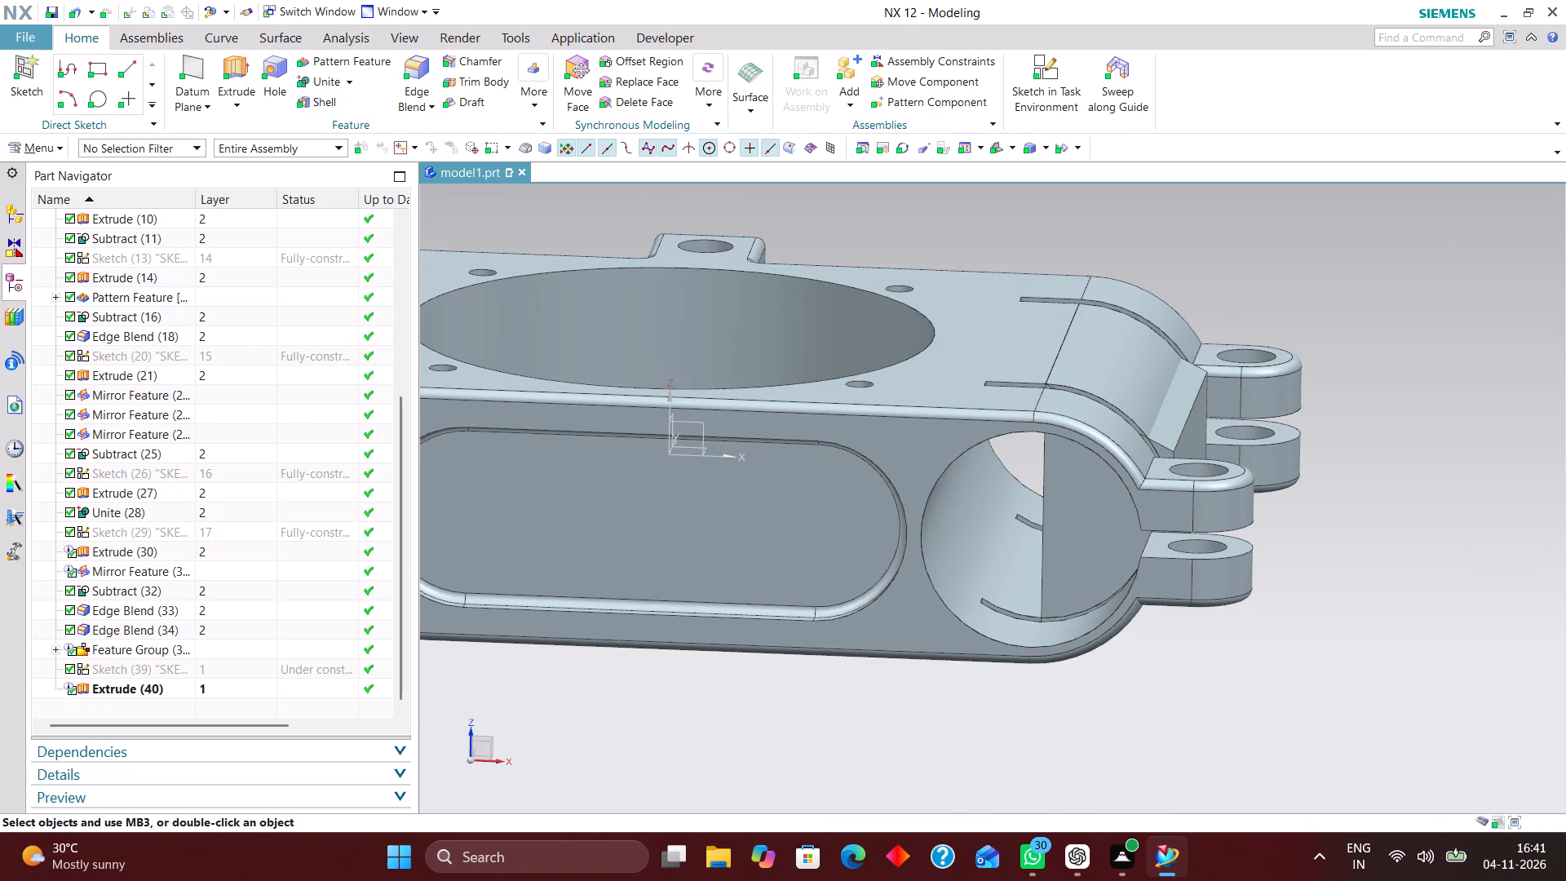
right_drag(1418, 356, 1302, 363)
scroll(1339, 367, down, 3)
middle_drag(1337, 319, 1303, 348)
middle_drag(1303, 349, 1318, 349)
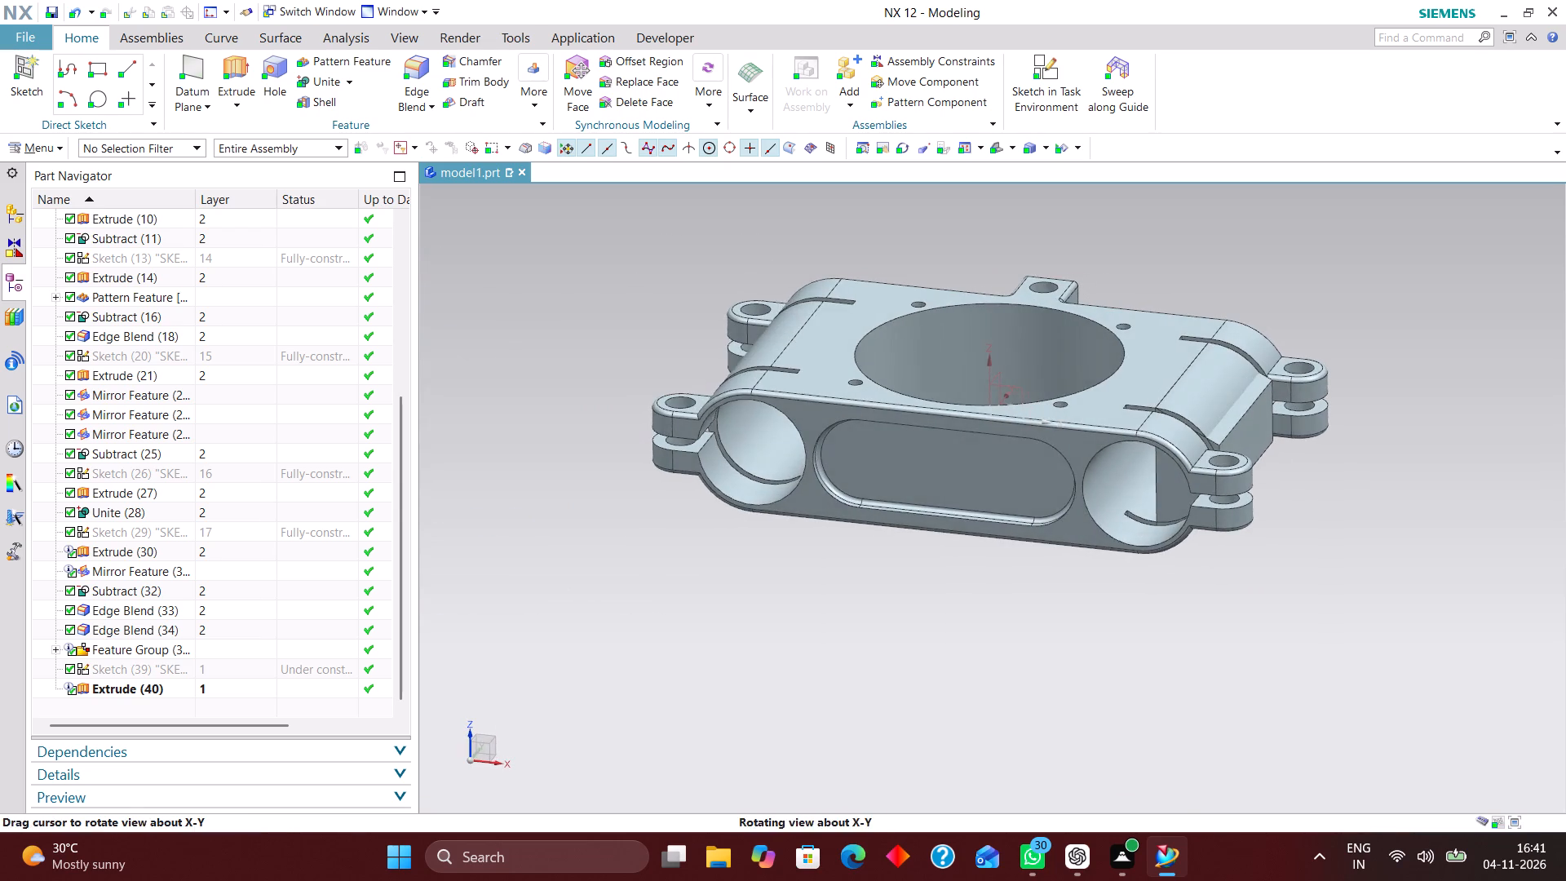
middle_drag(1318, 349, 1320, 349)
scroll(1332, 325, up, 2)
Create a new sketch on the XZ plane of the datum coordinate system.
click(1043, 56)
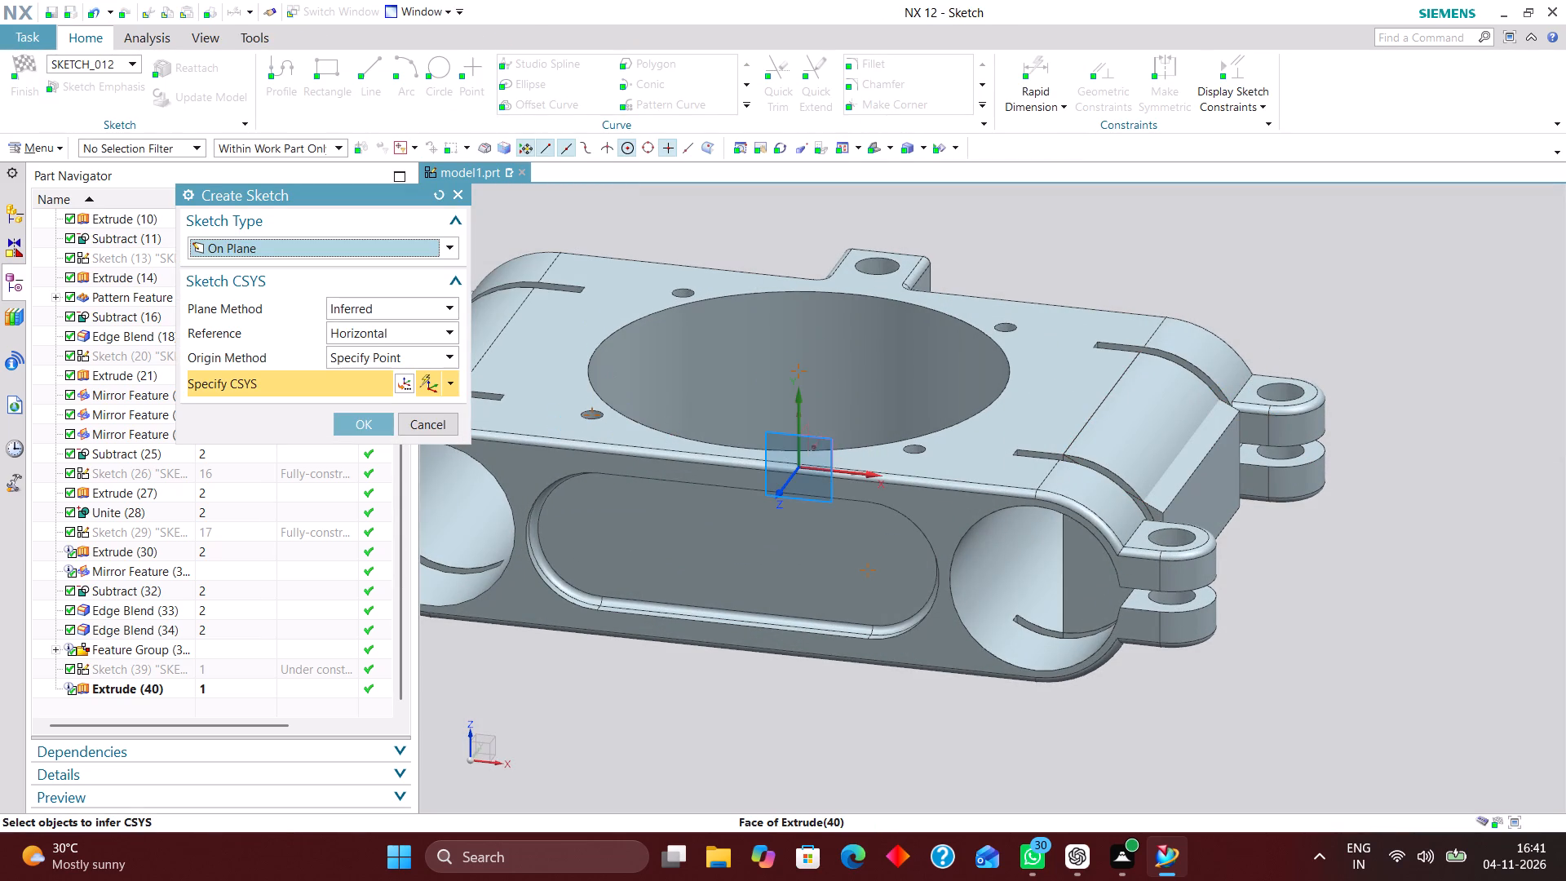
scroll(859, 397, up, 4)
scroll(891, 328, down, 5)
scroll(837, 429, up, 5)
middle_drag(928, 369, 878, 387)
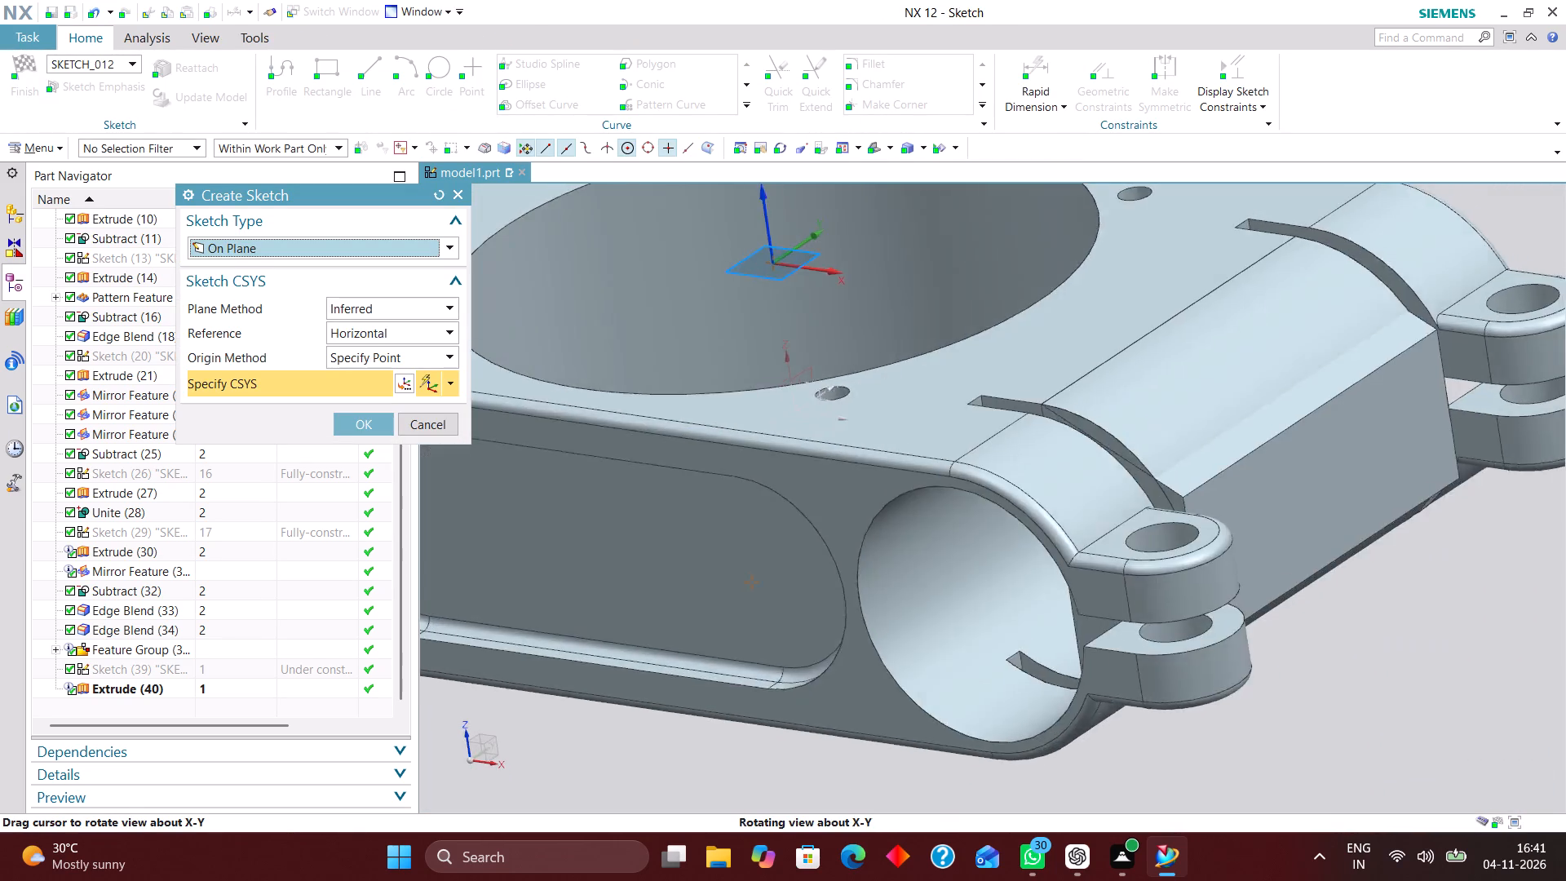
middle_drag(878, 387, 874, 403)
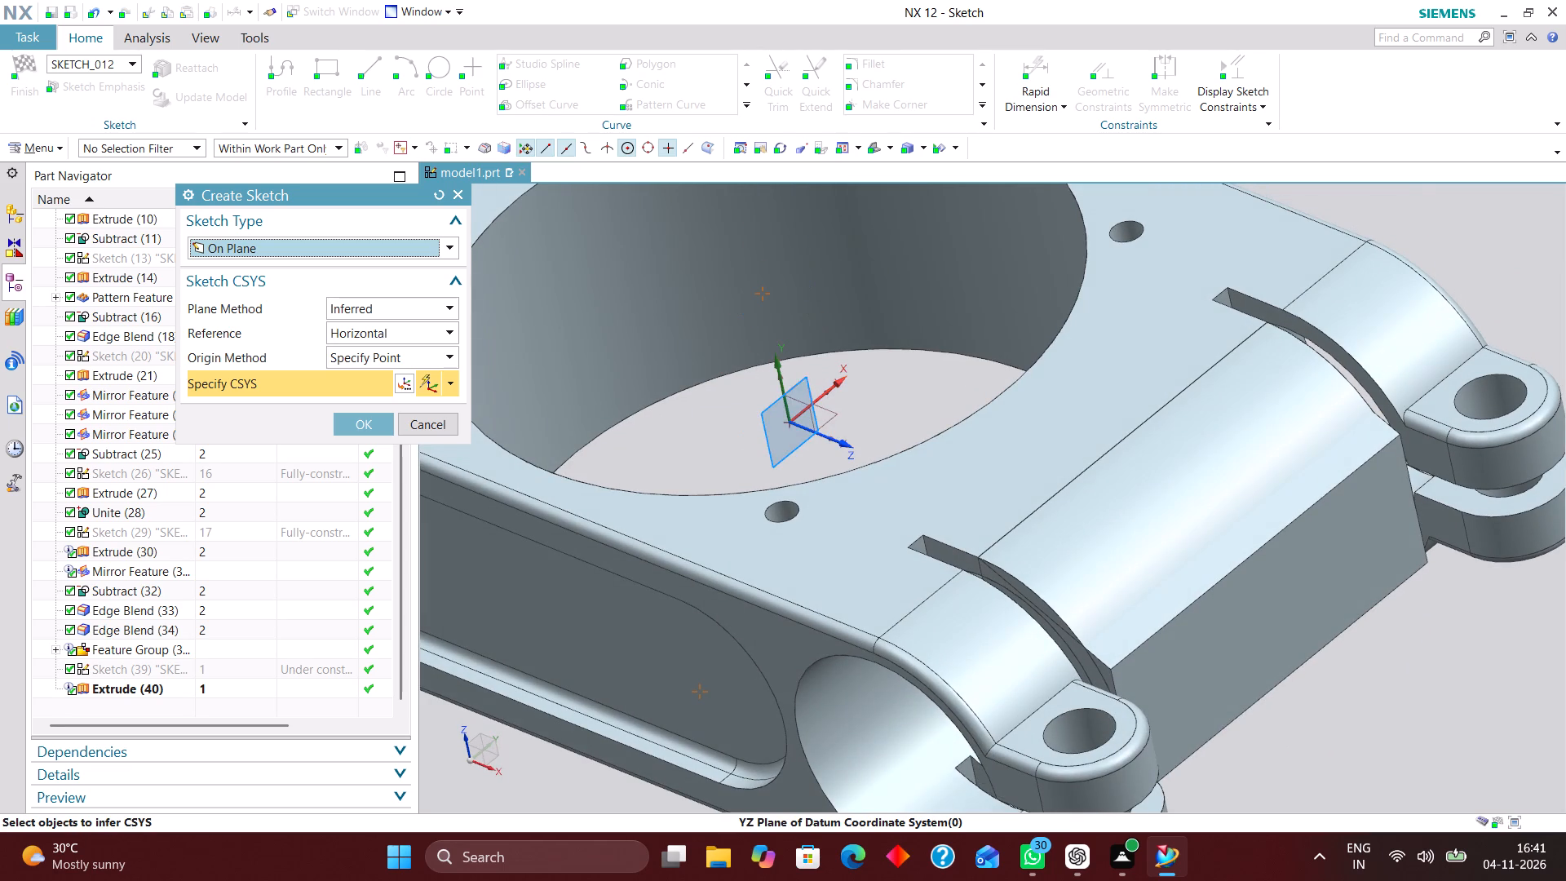
click(812, 410)
click(373, 423)
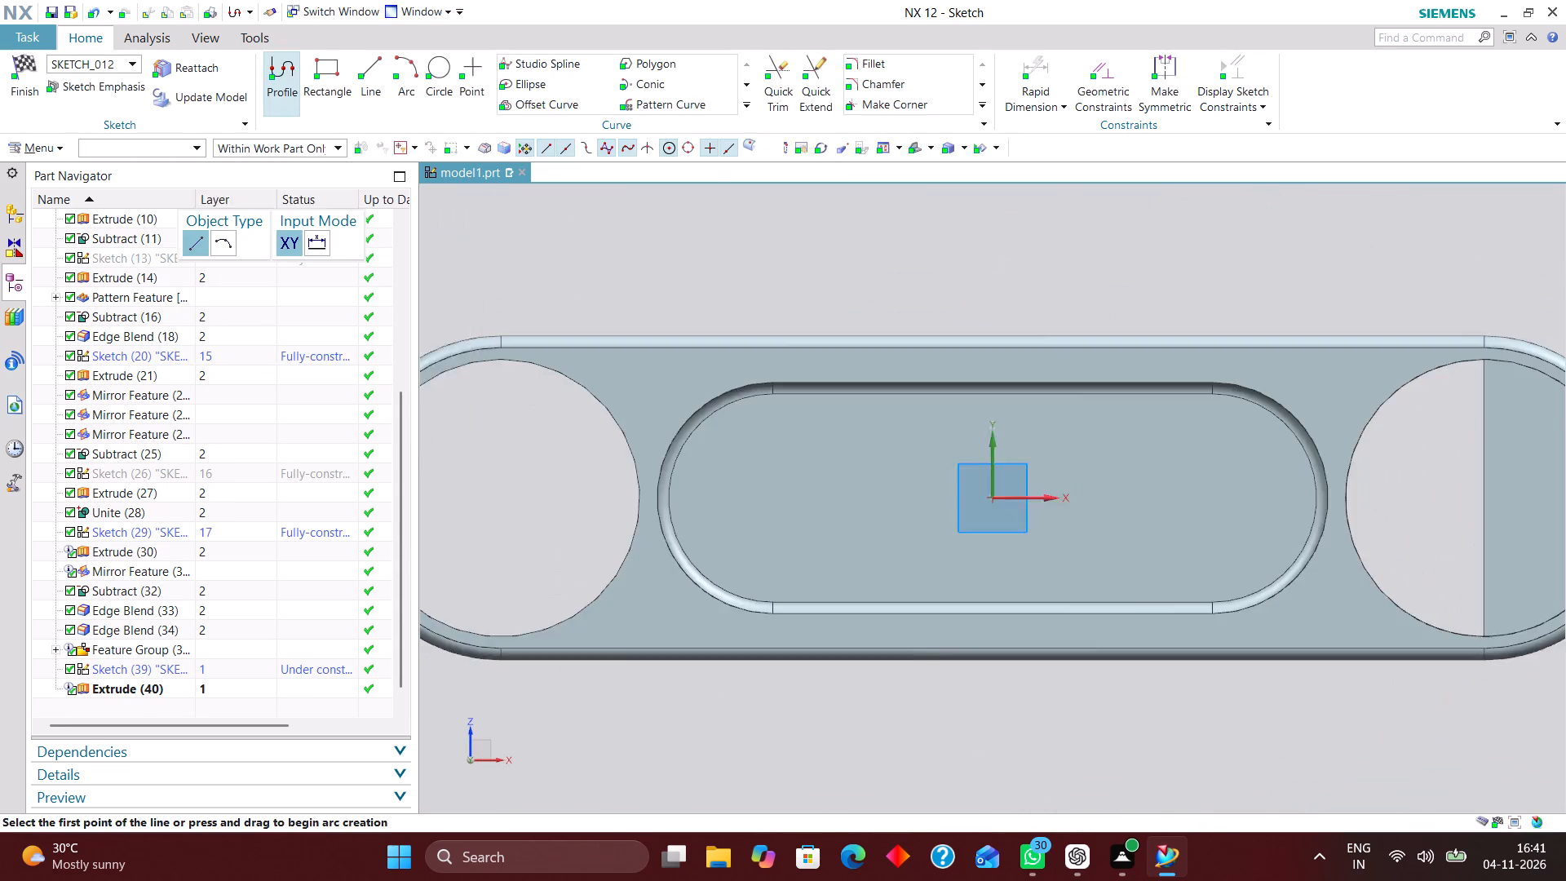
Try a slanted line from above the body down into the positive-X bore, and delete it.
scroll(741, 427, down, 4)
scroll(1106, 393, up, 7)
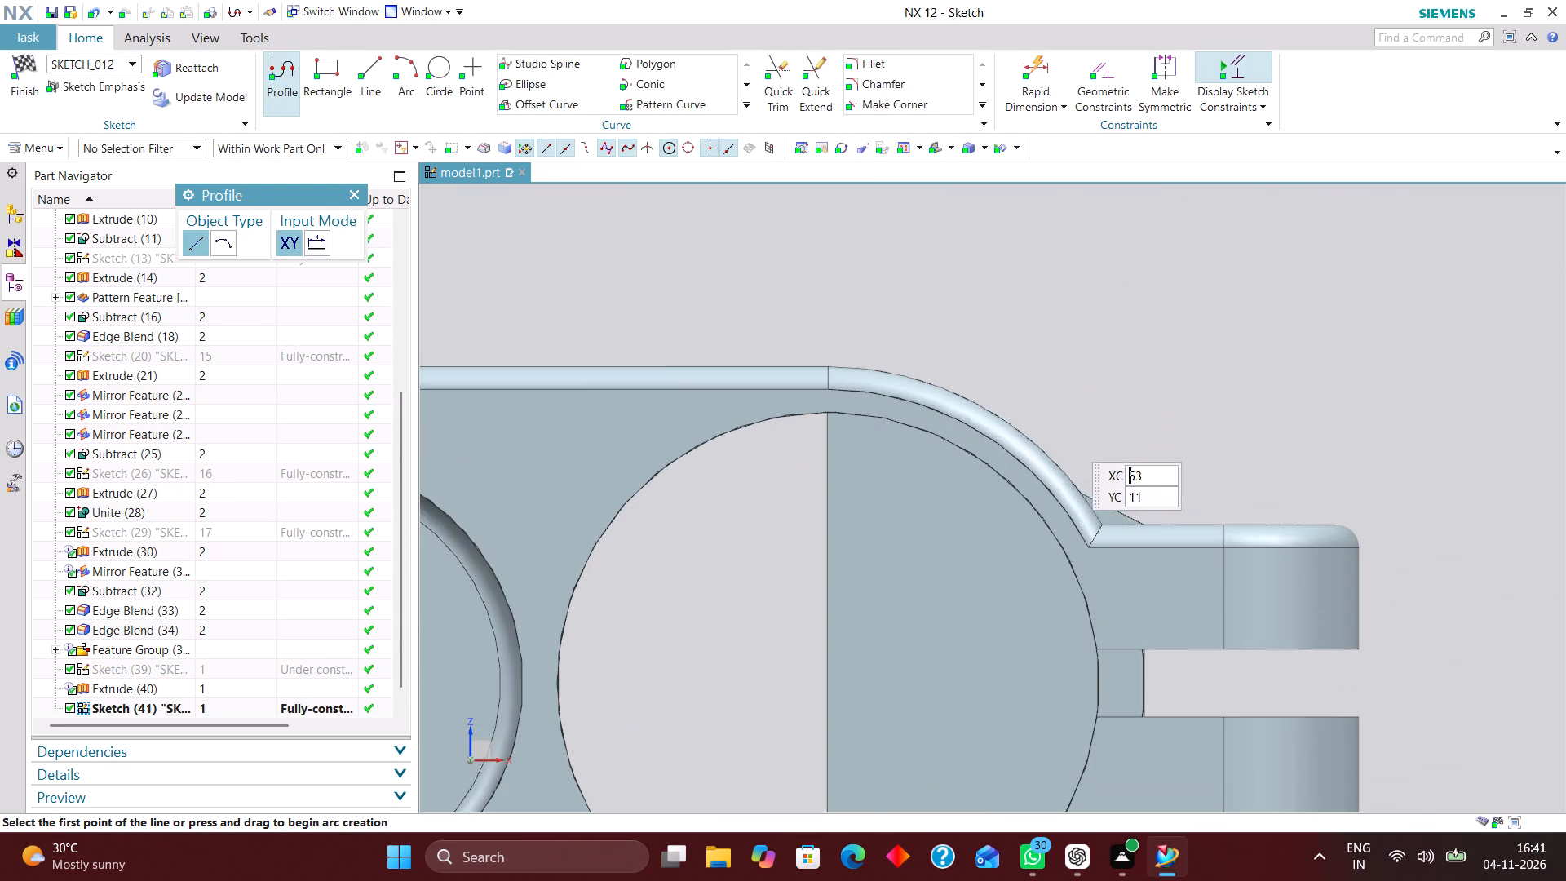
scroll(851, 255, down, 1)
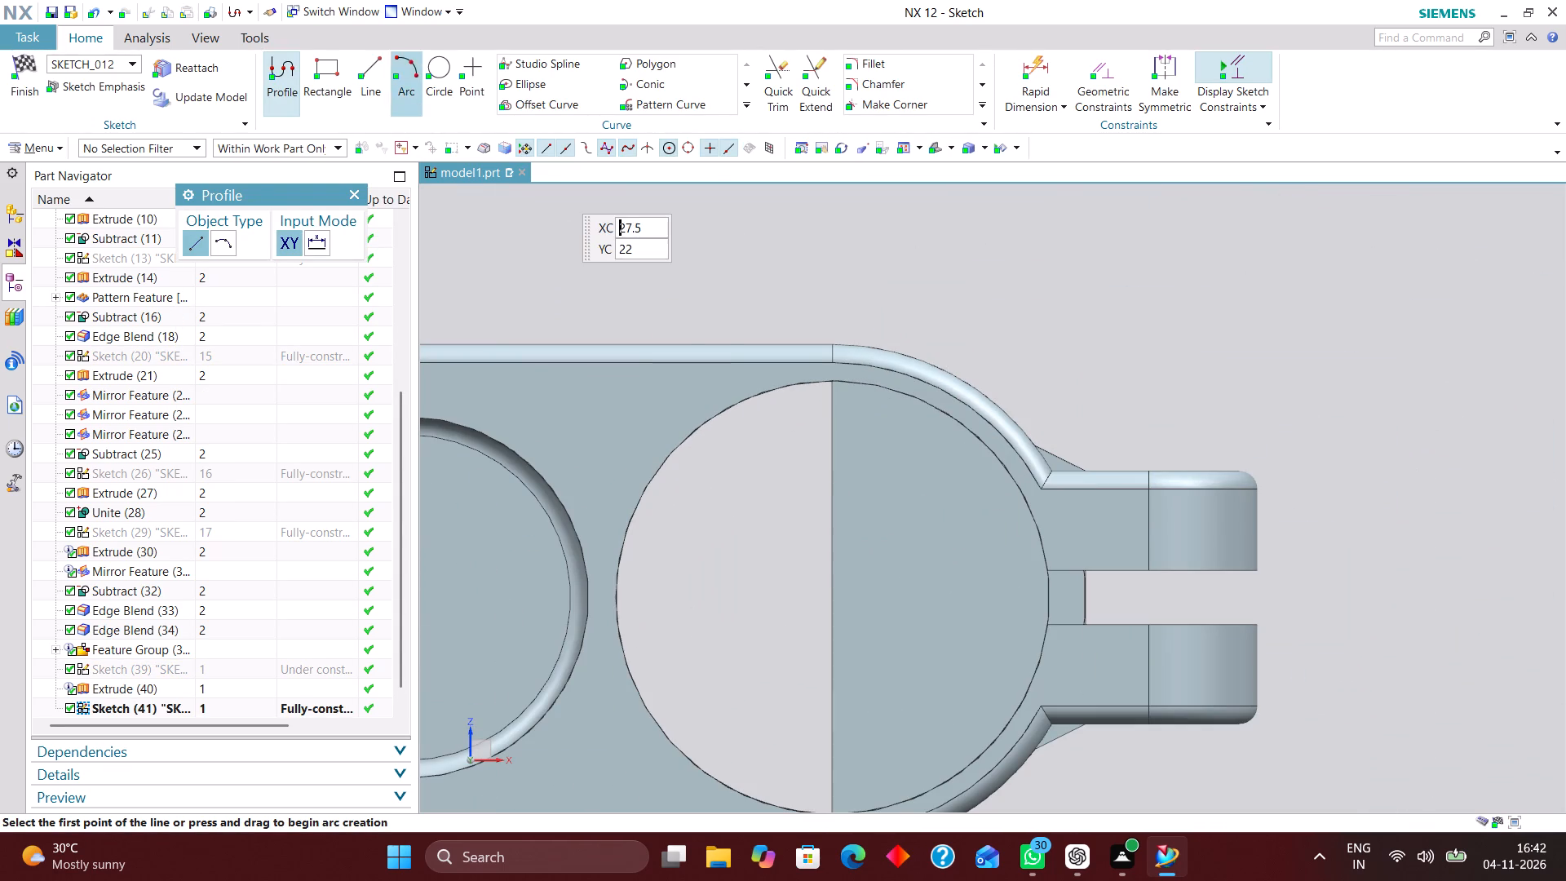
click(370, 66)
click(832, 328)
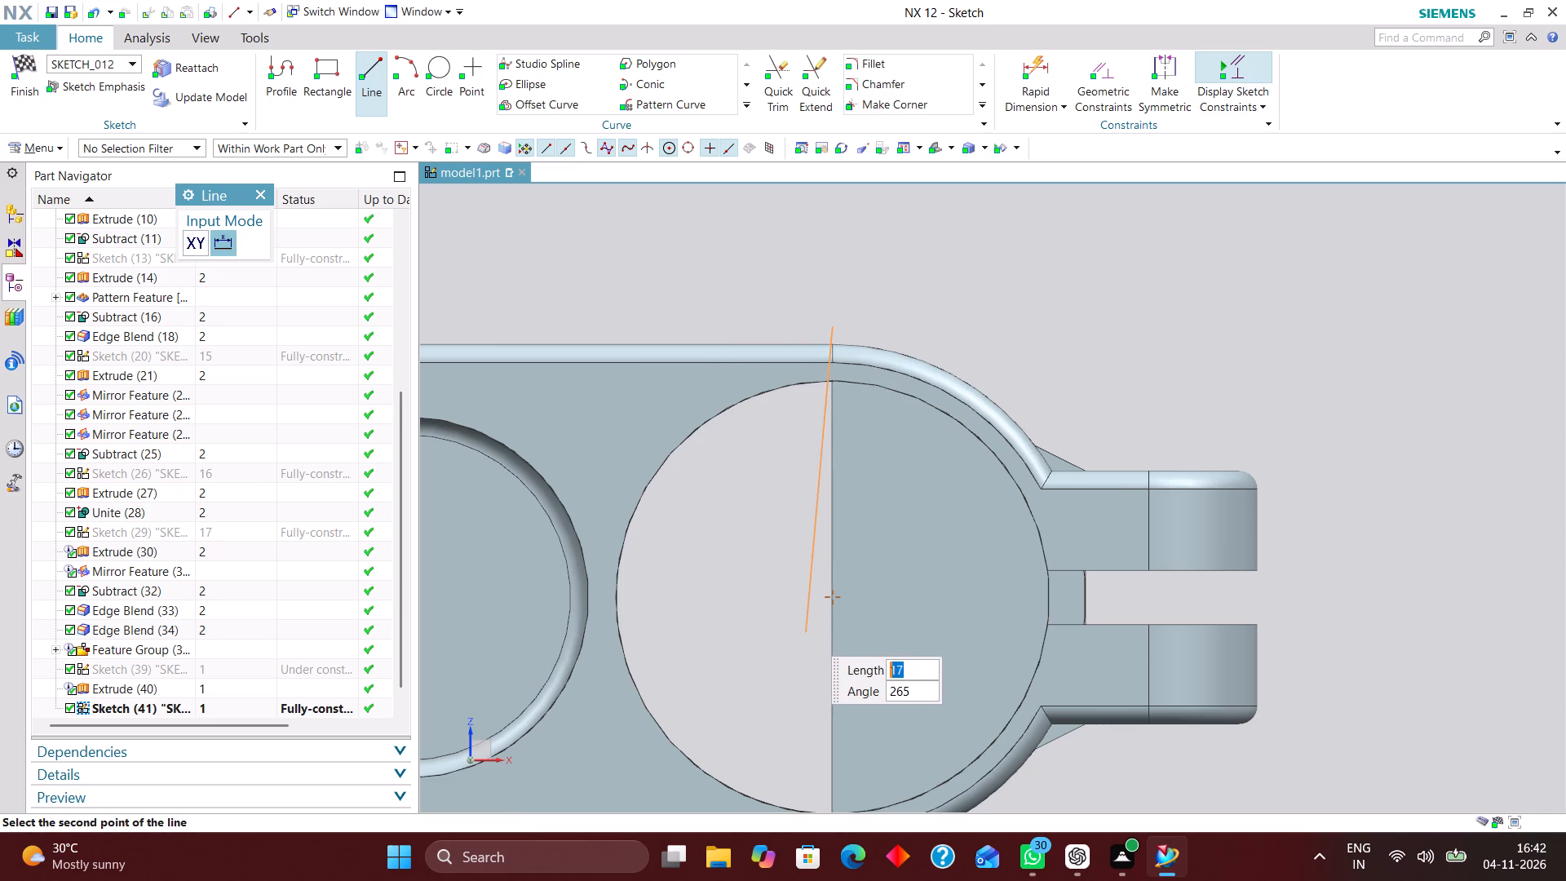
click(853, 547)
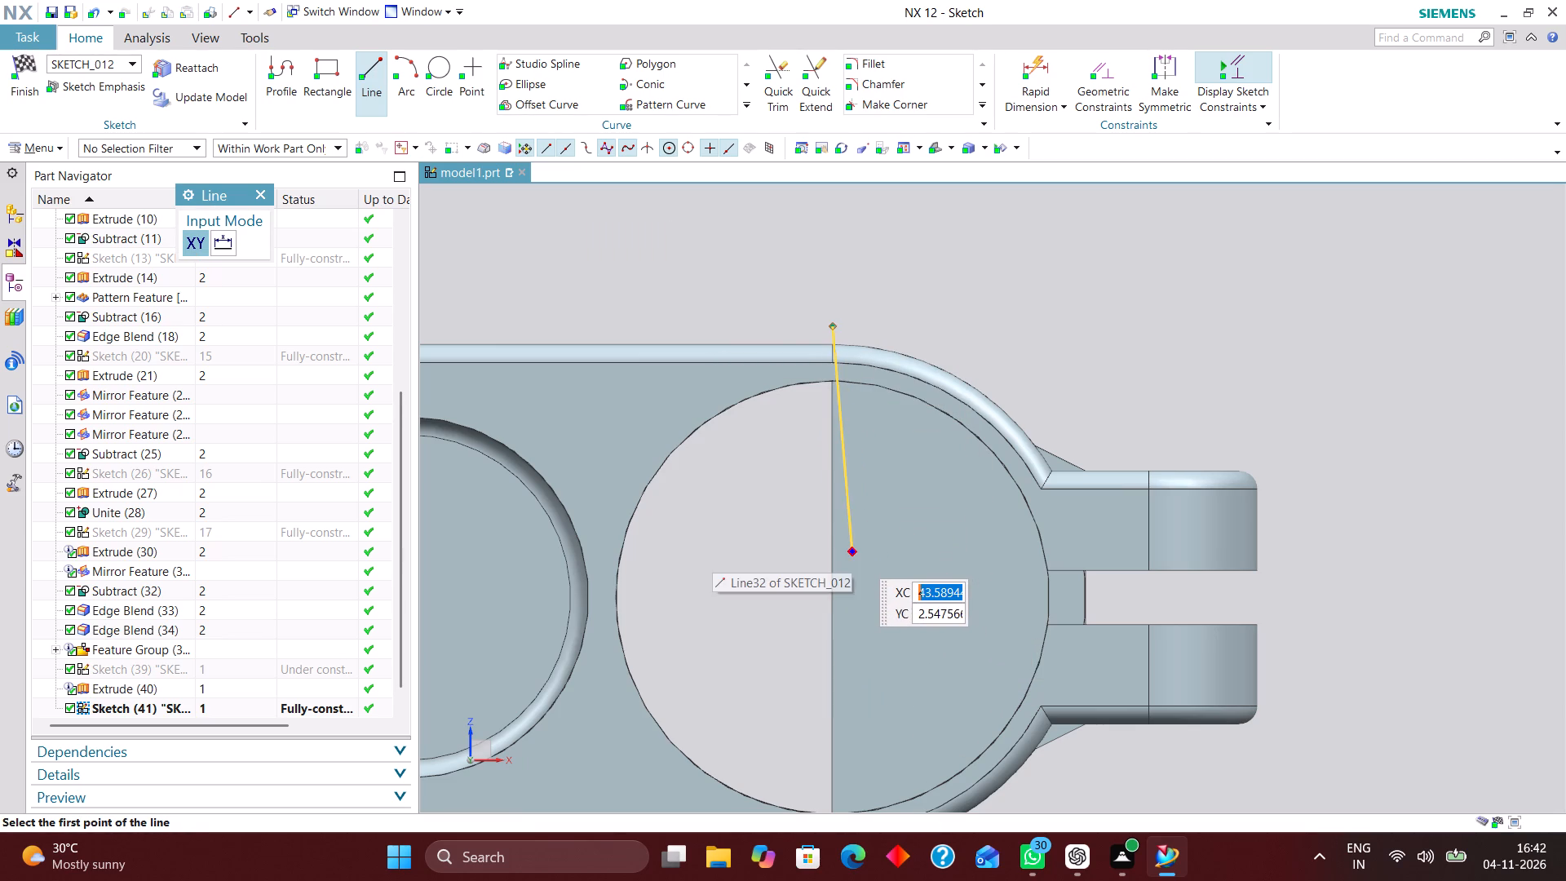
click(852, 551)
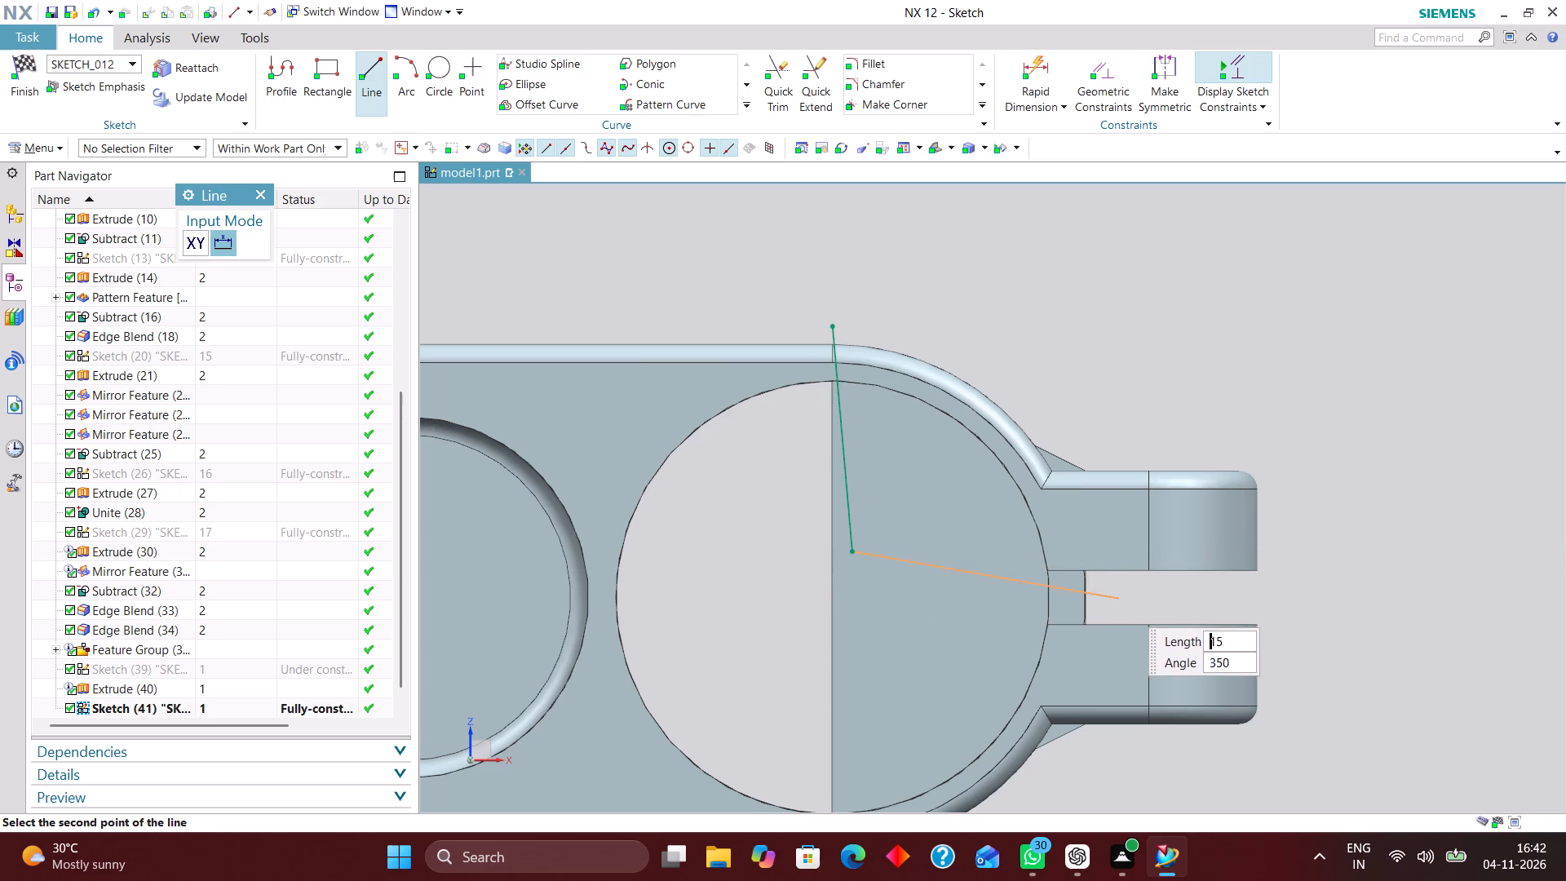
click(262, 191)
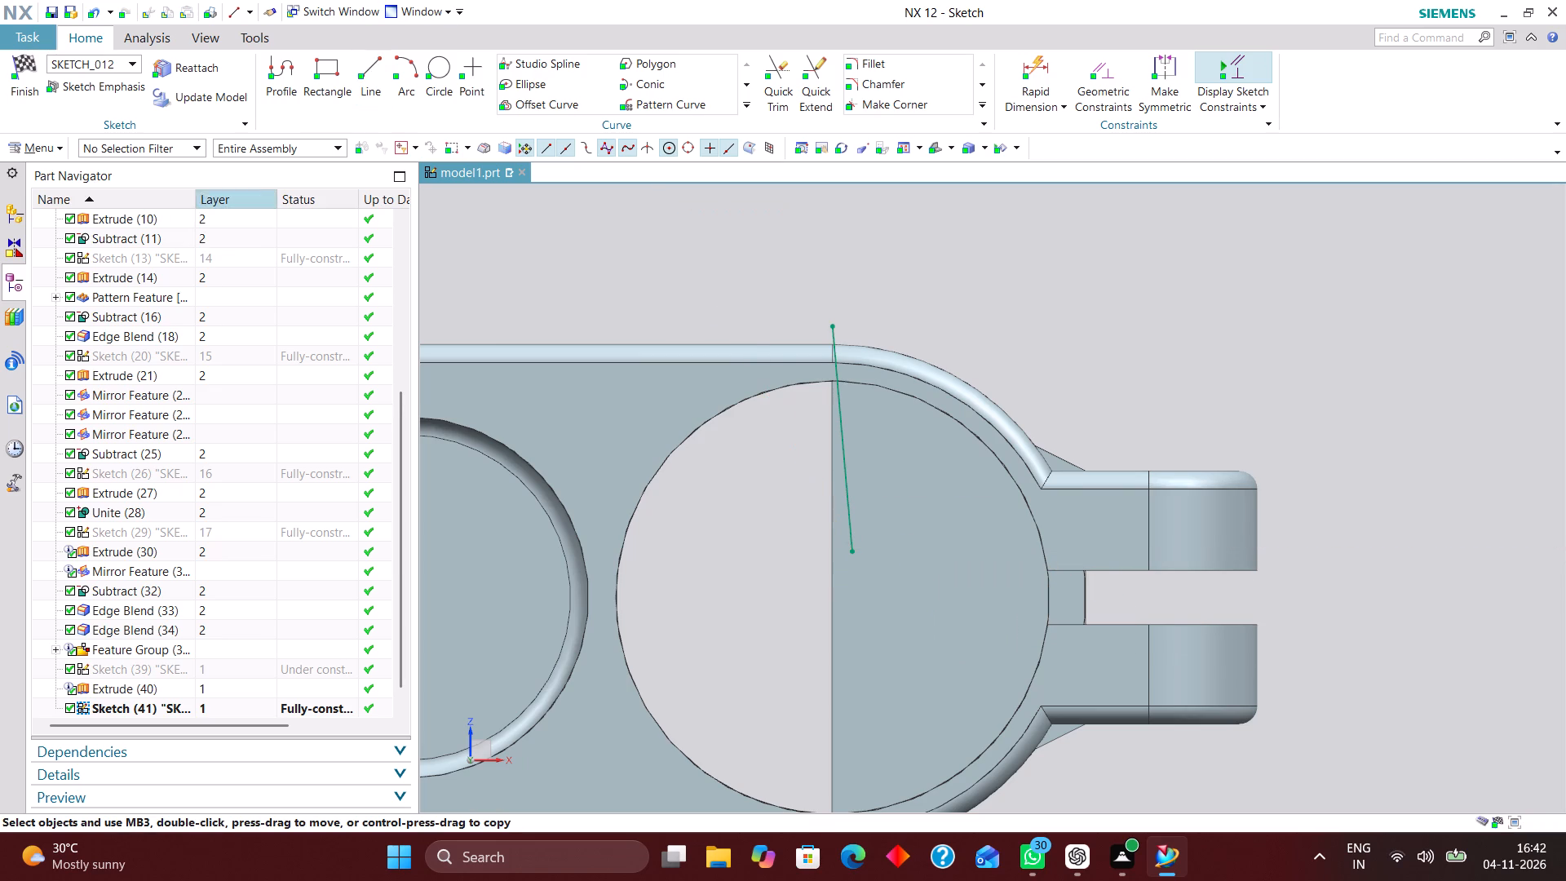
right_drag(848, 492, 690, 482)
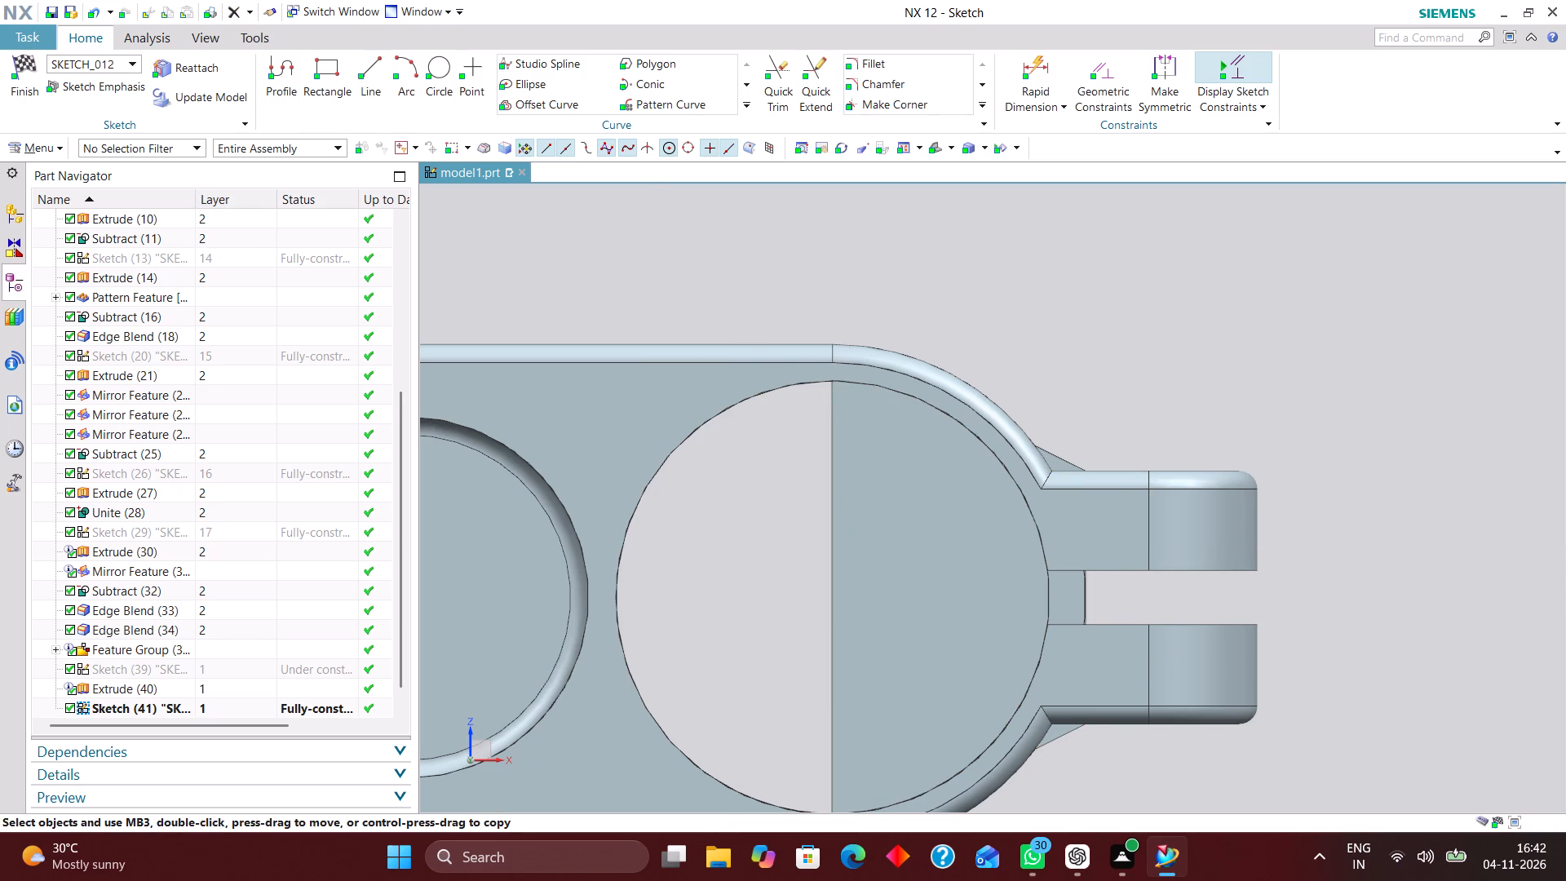
Sketch a vertical line about 17.5 mm long from above the body into the bore, and a horizontal line from its lower end past the lugs.
click(364, 70)
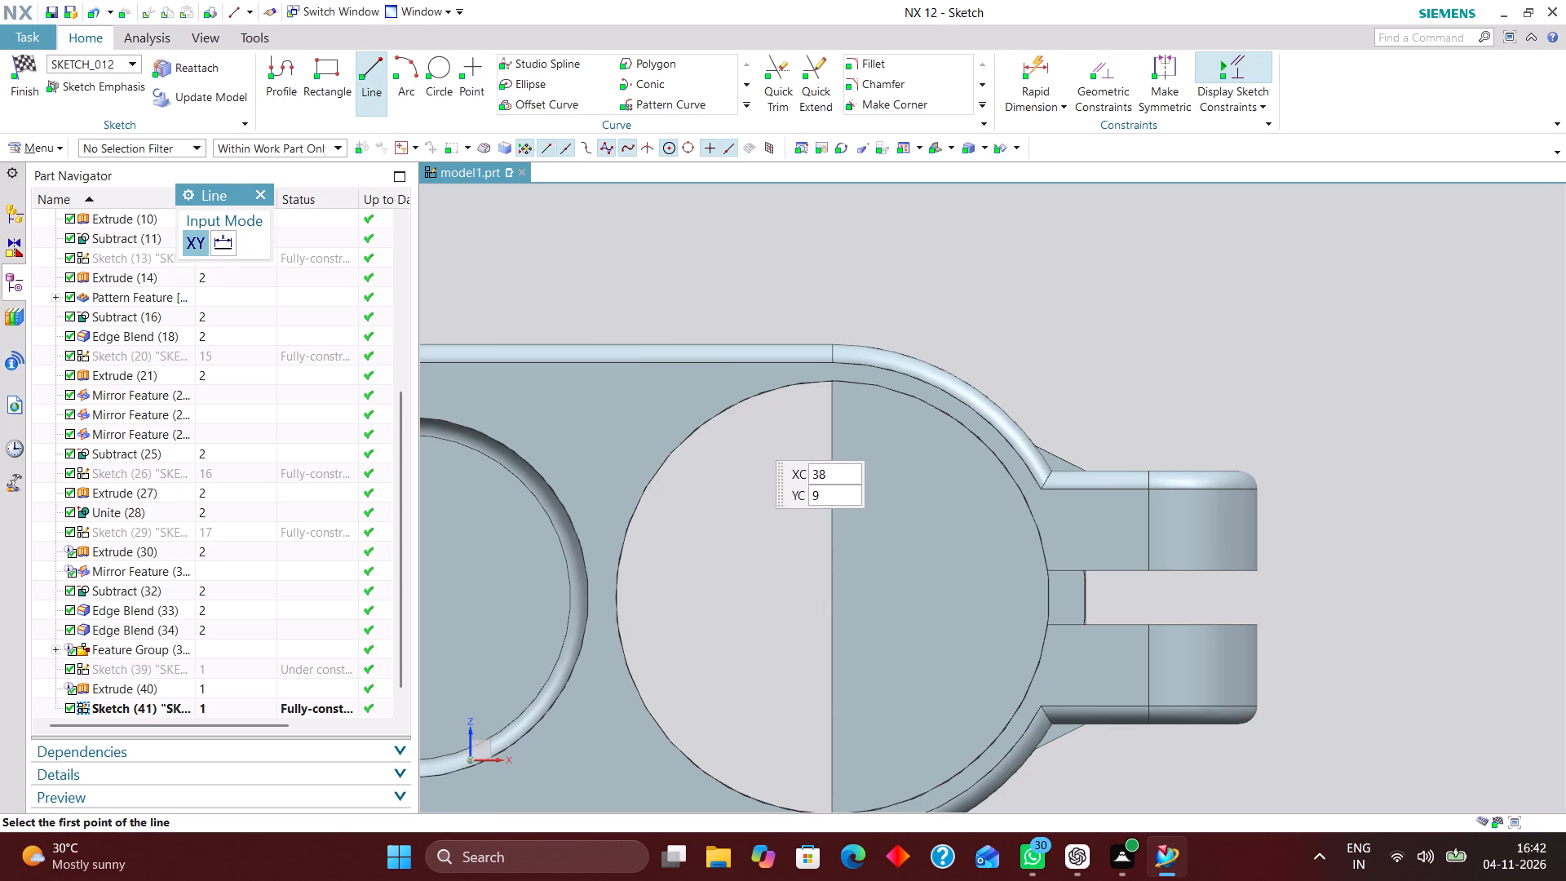
click(763, 290)
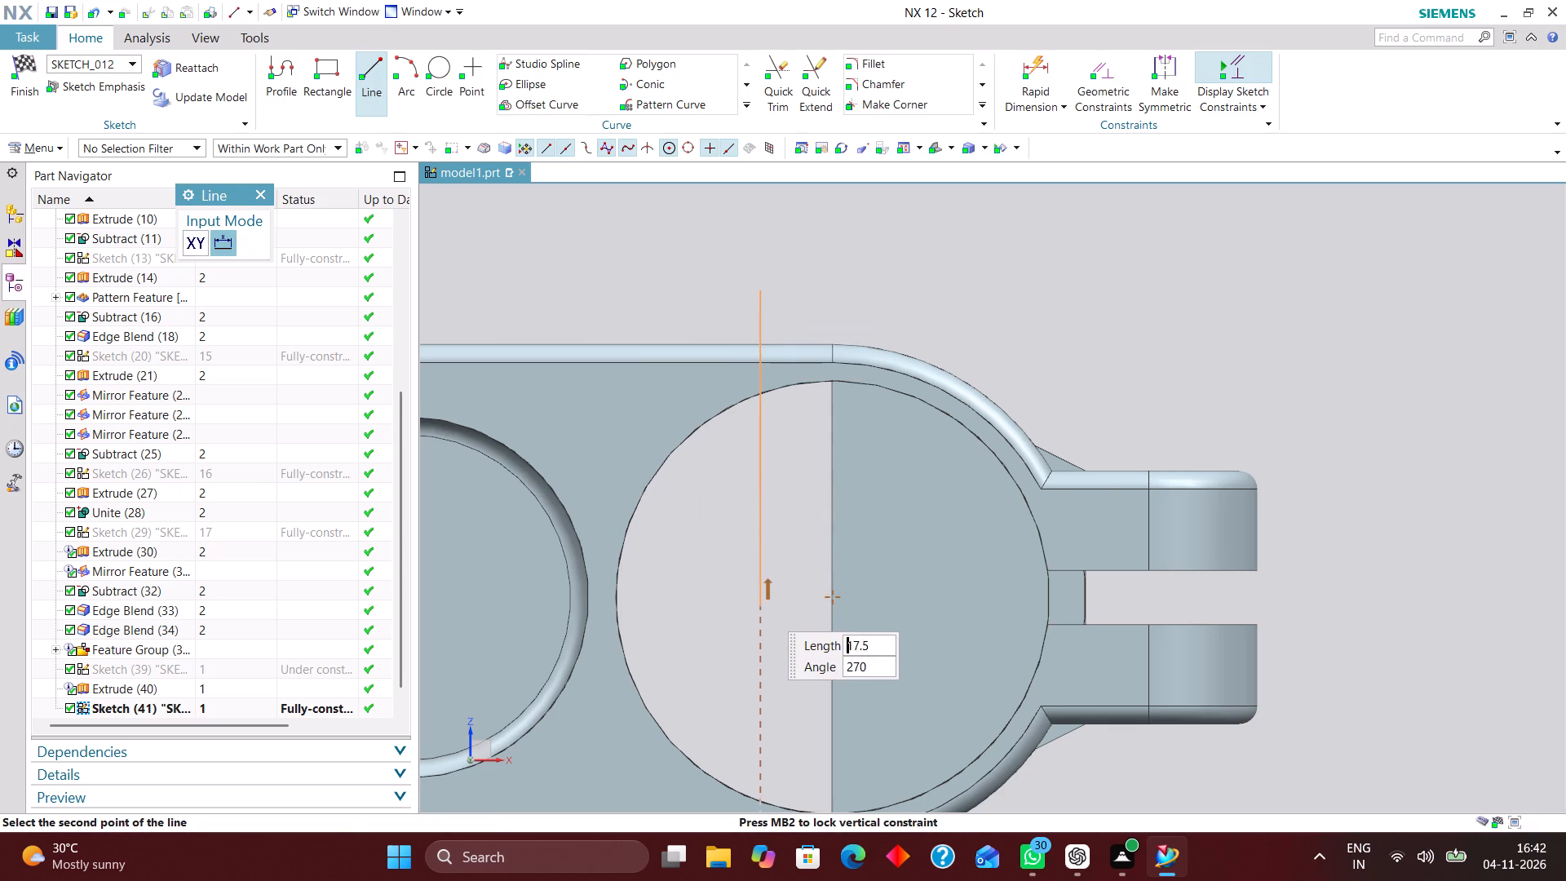
click(761, 604)
click(759, 604)
click(1335, 600)
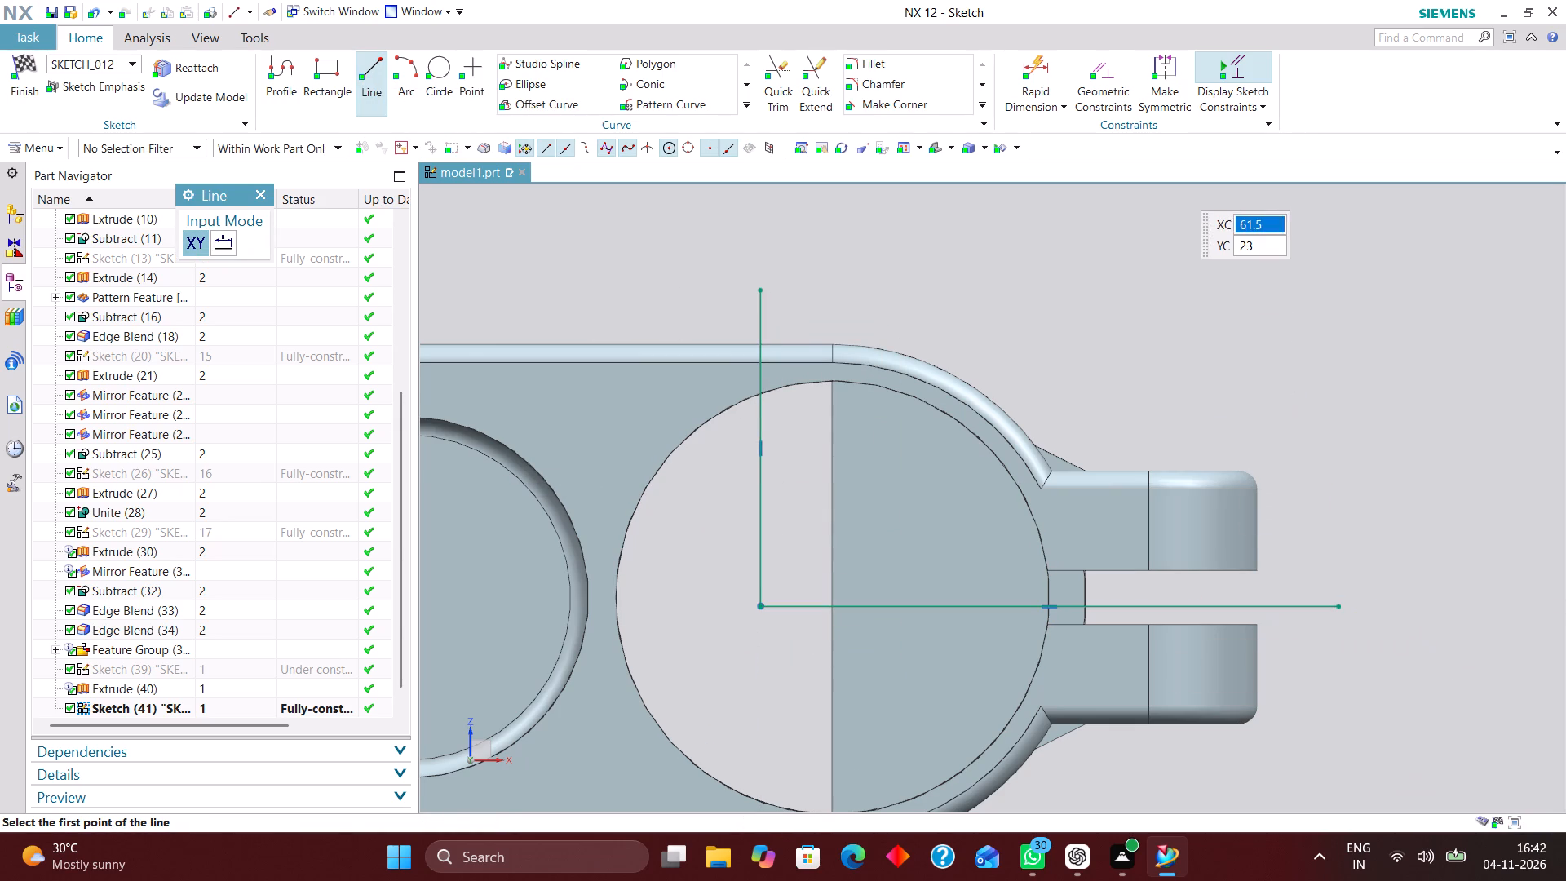
Constrain the new horizontal line to lie on the sketch's X axis.
click(1099, 67)
scroll(1216, 232, down, 3)
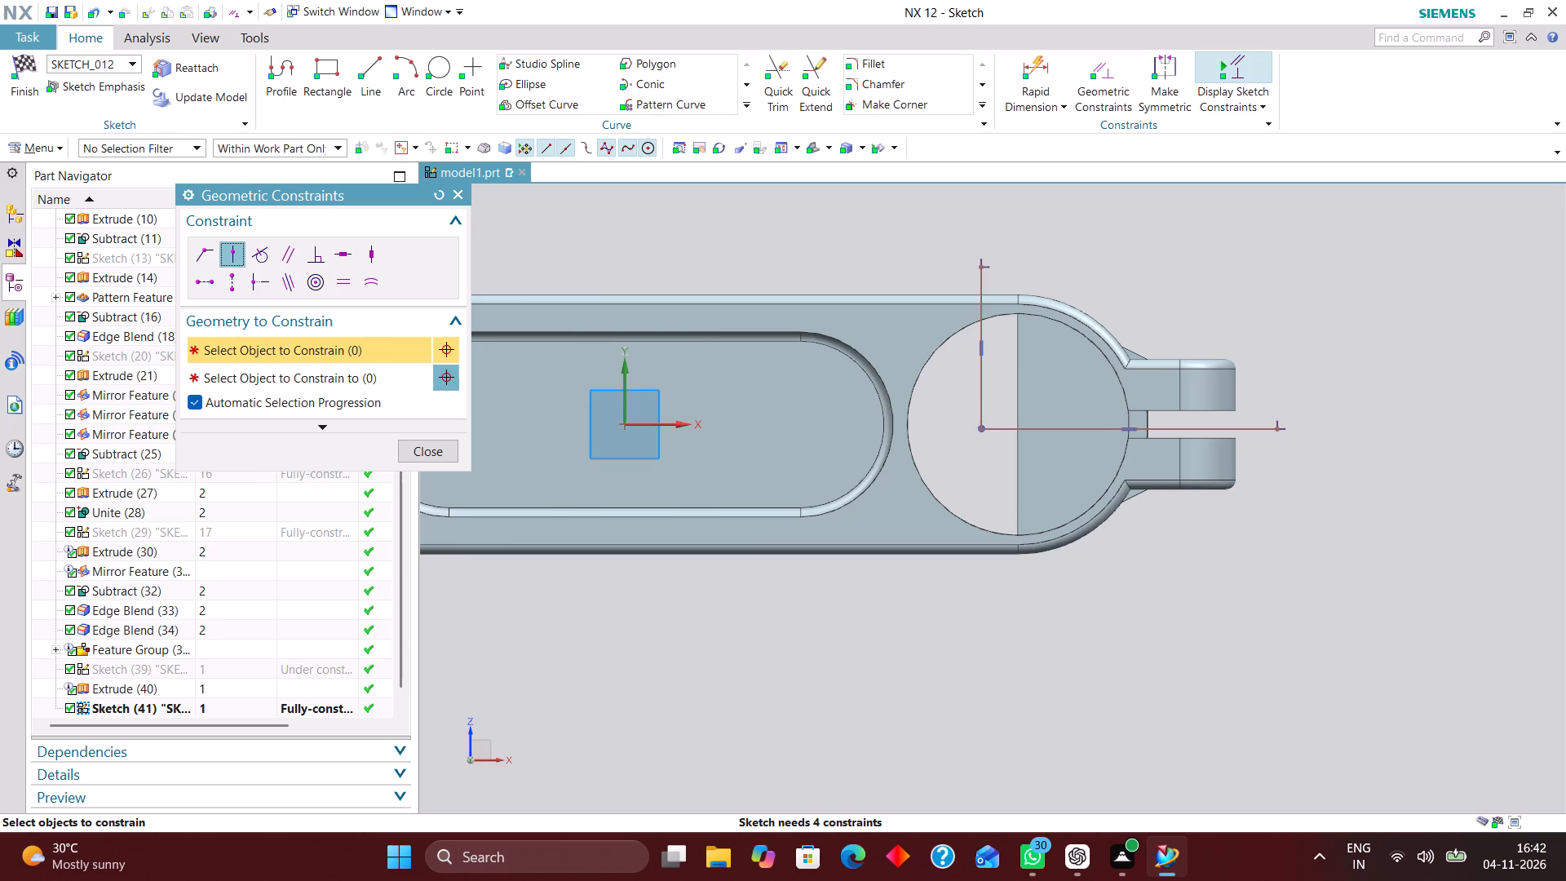
click(1133, 428)
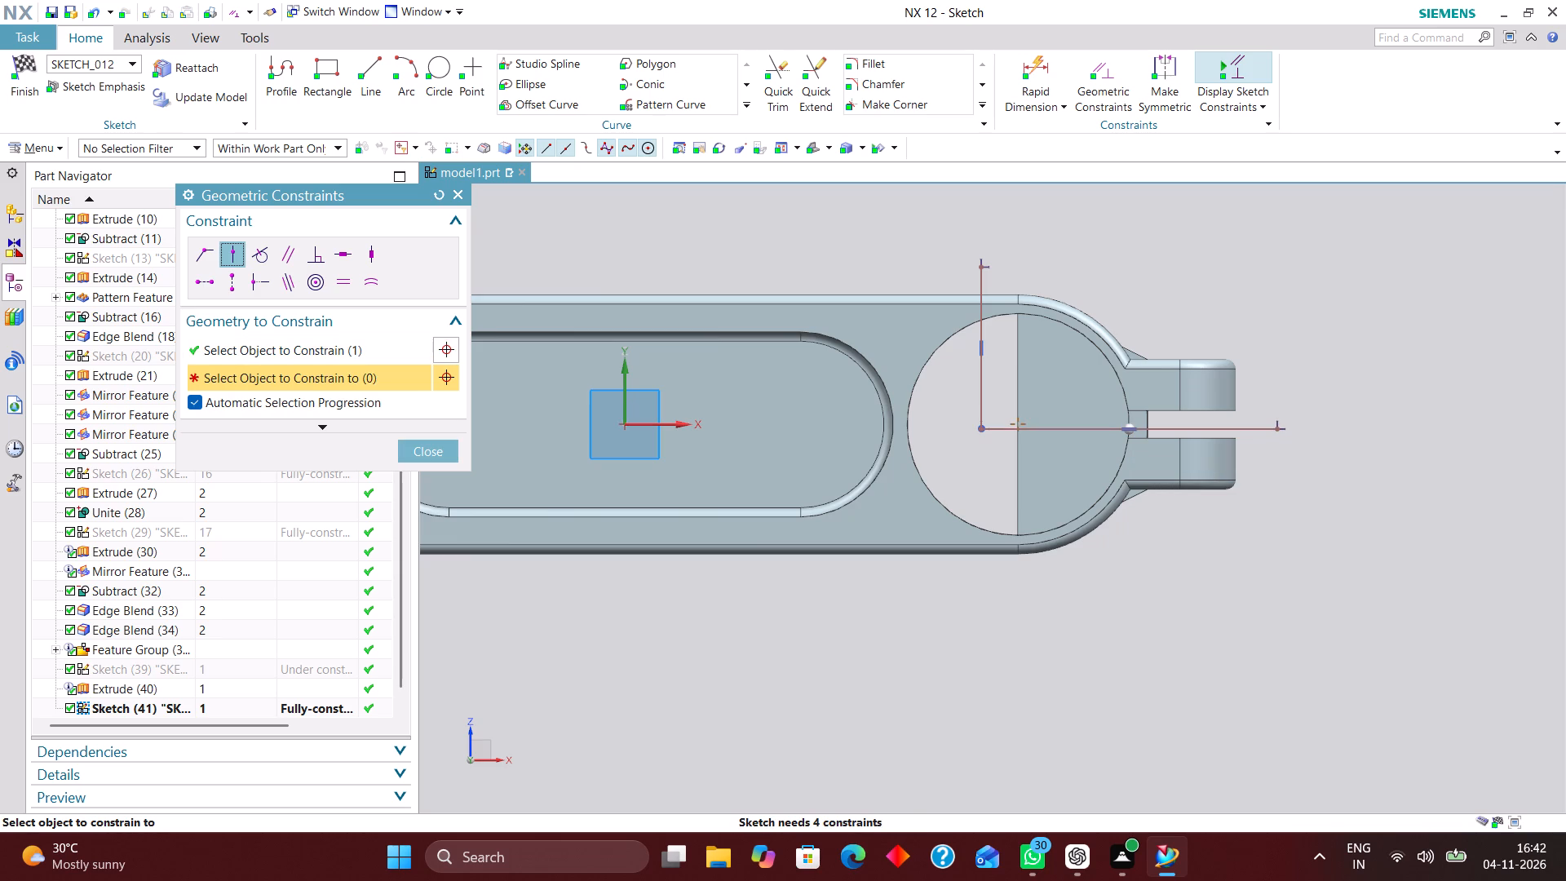
click(674, 421)
scroll(1234, 274, up, 2)
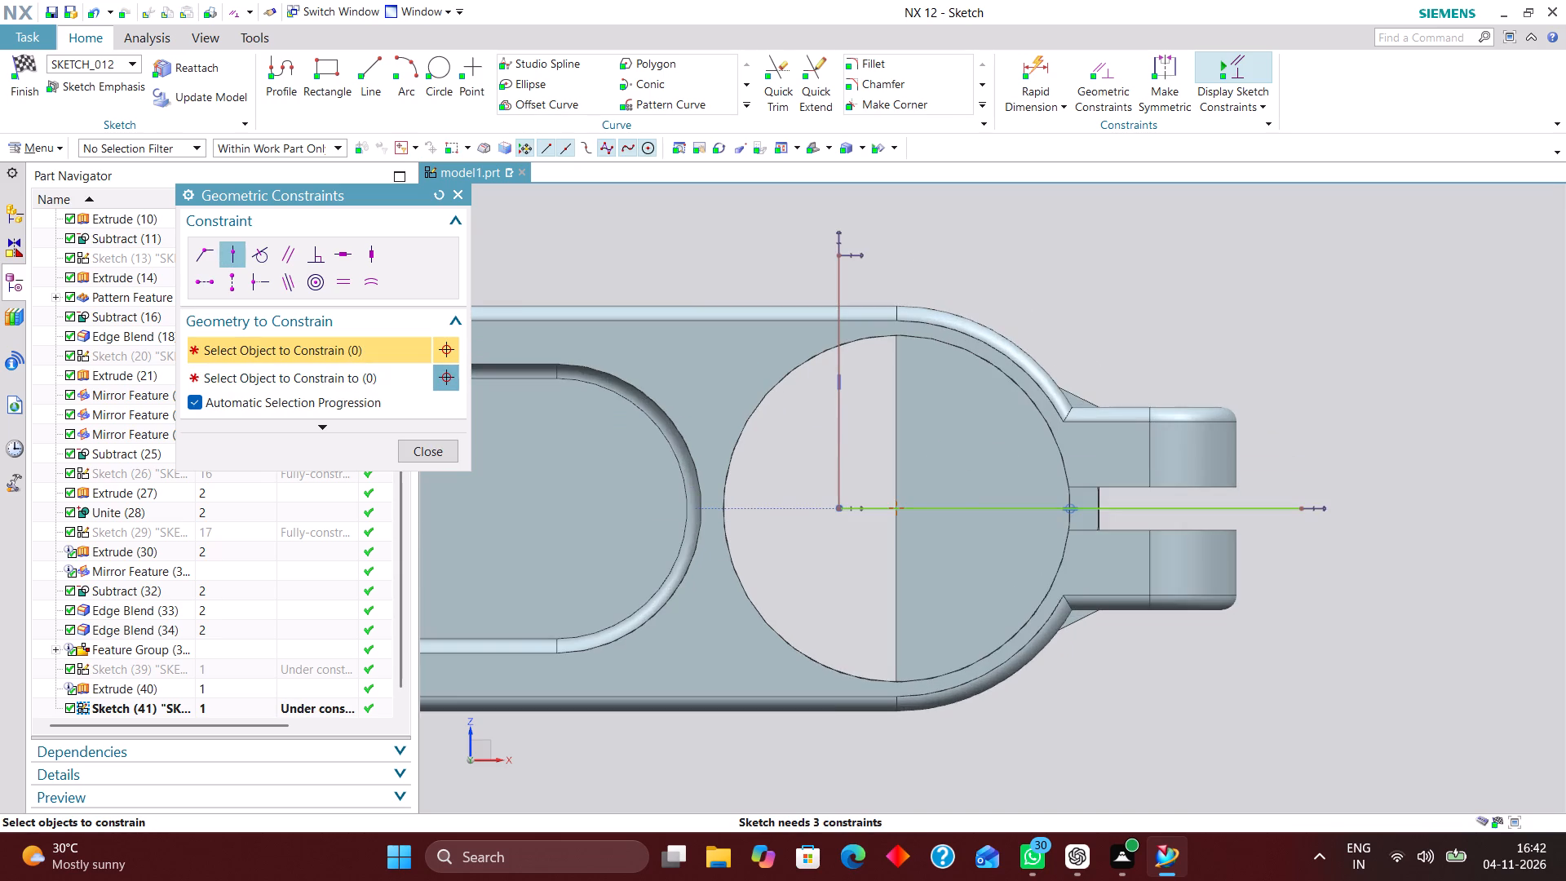
Dimension the long vertical line in the bore at 42.5 mm from the sketch's Y axis.
scroll(1159, 321, down, 2)
click(1037, 64)
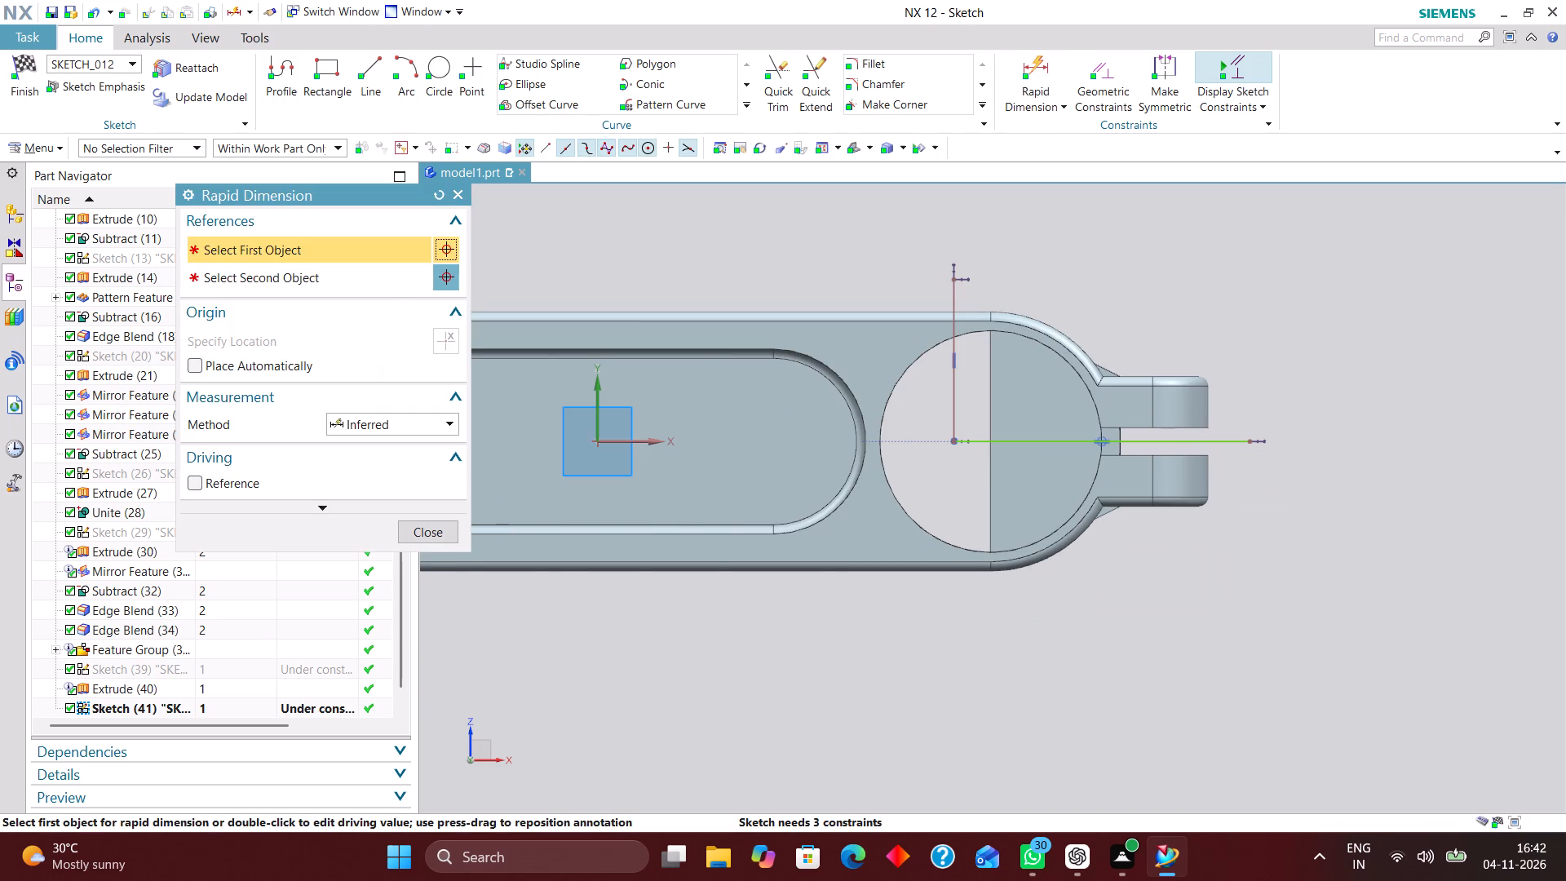
click(590, 414)
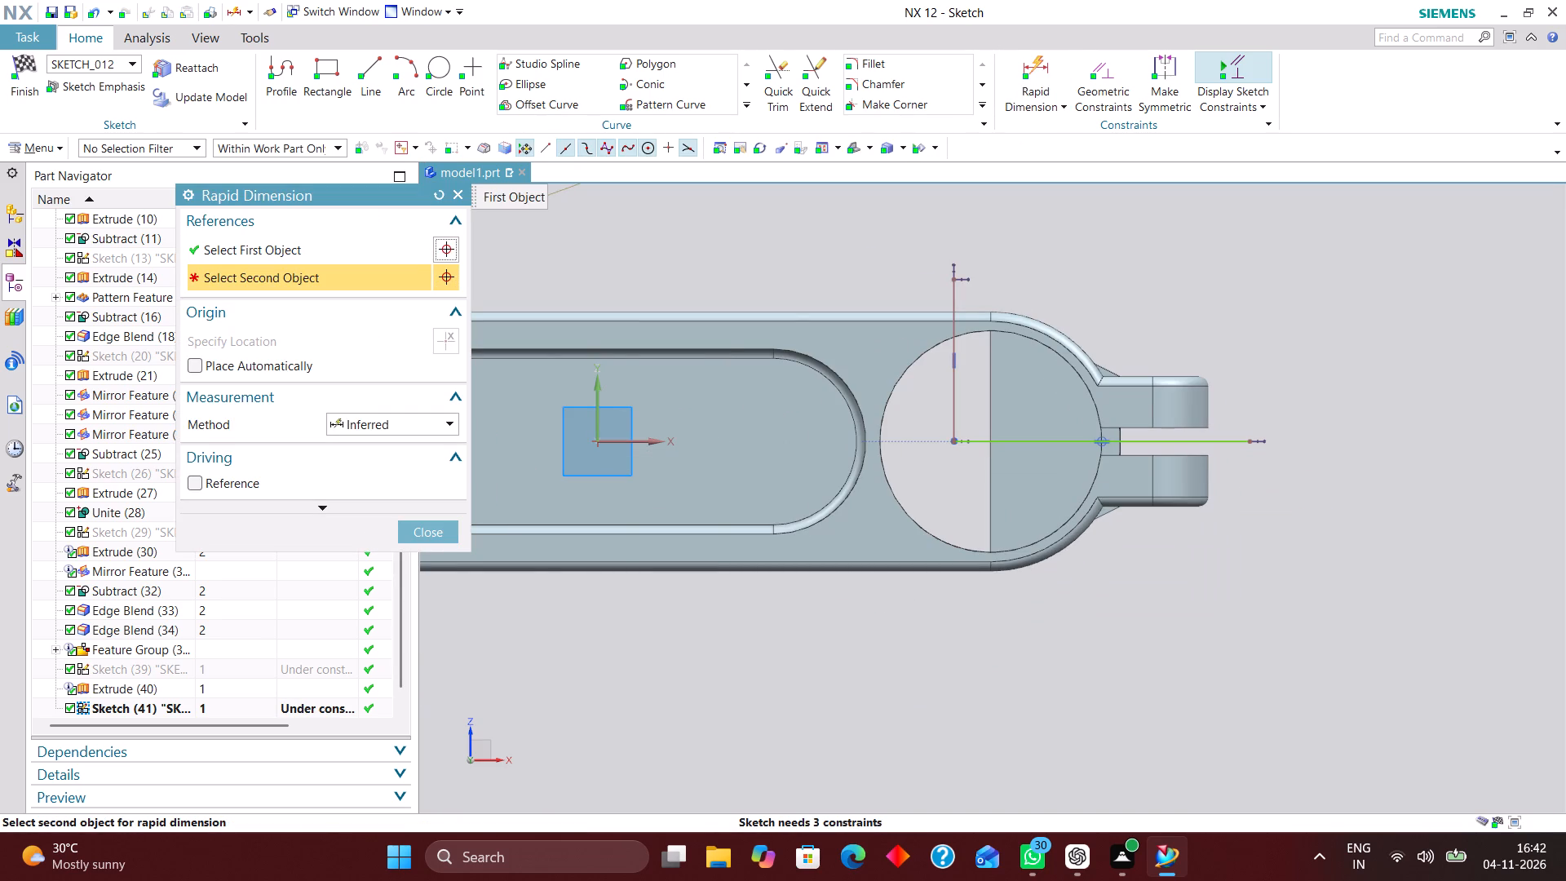
click(950, 410)
click(786, 644)
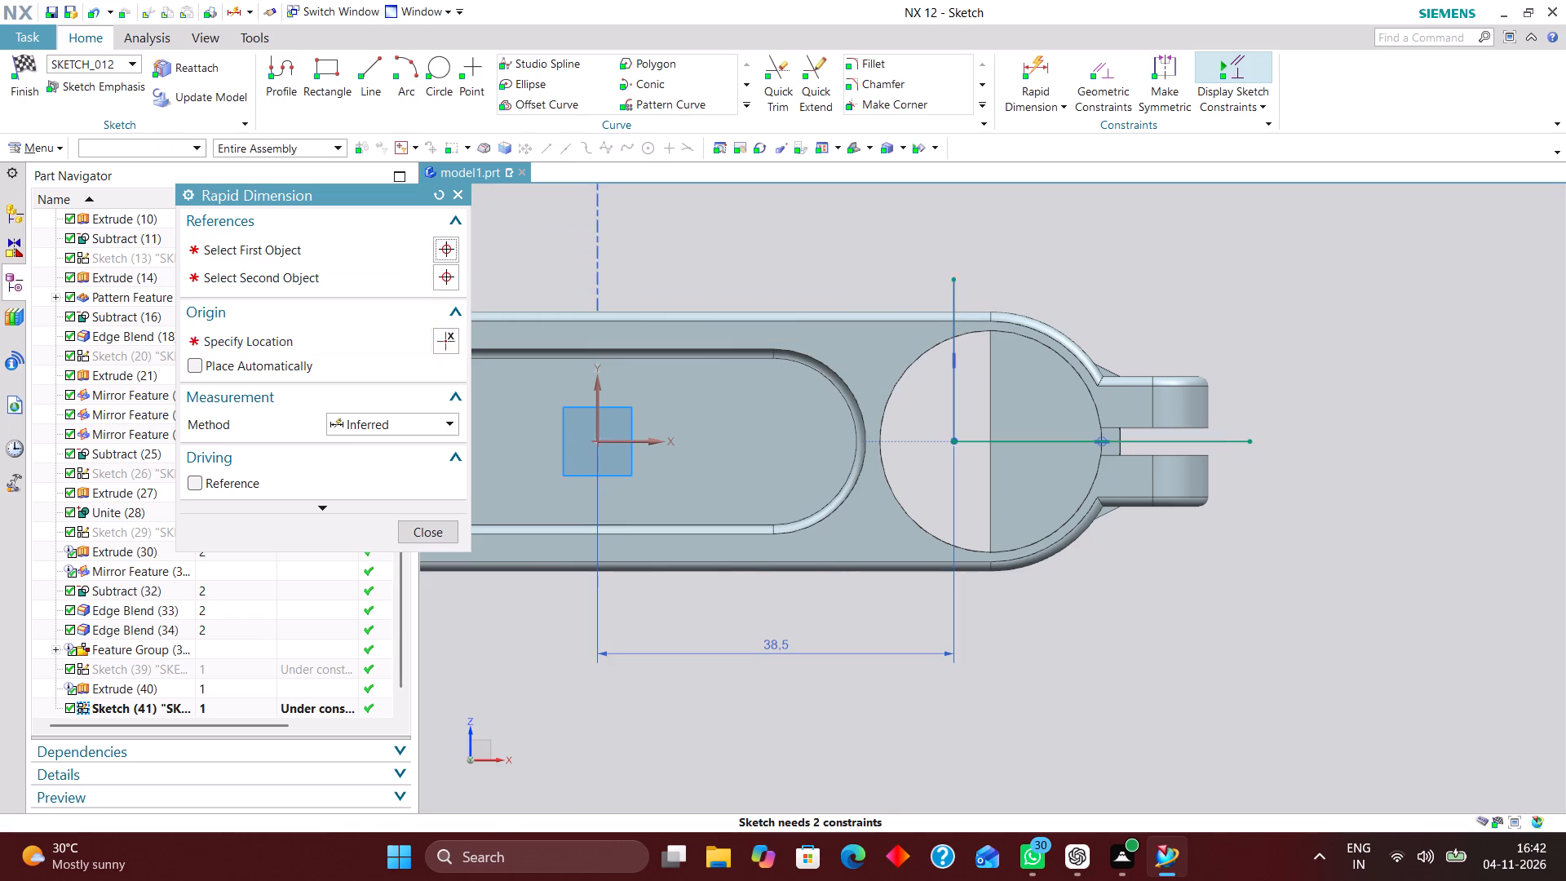
text(40)
key(Return)
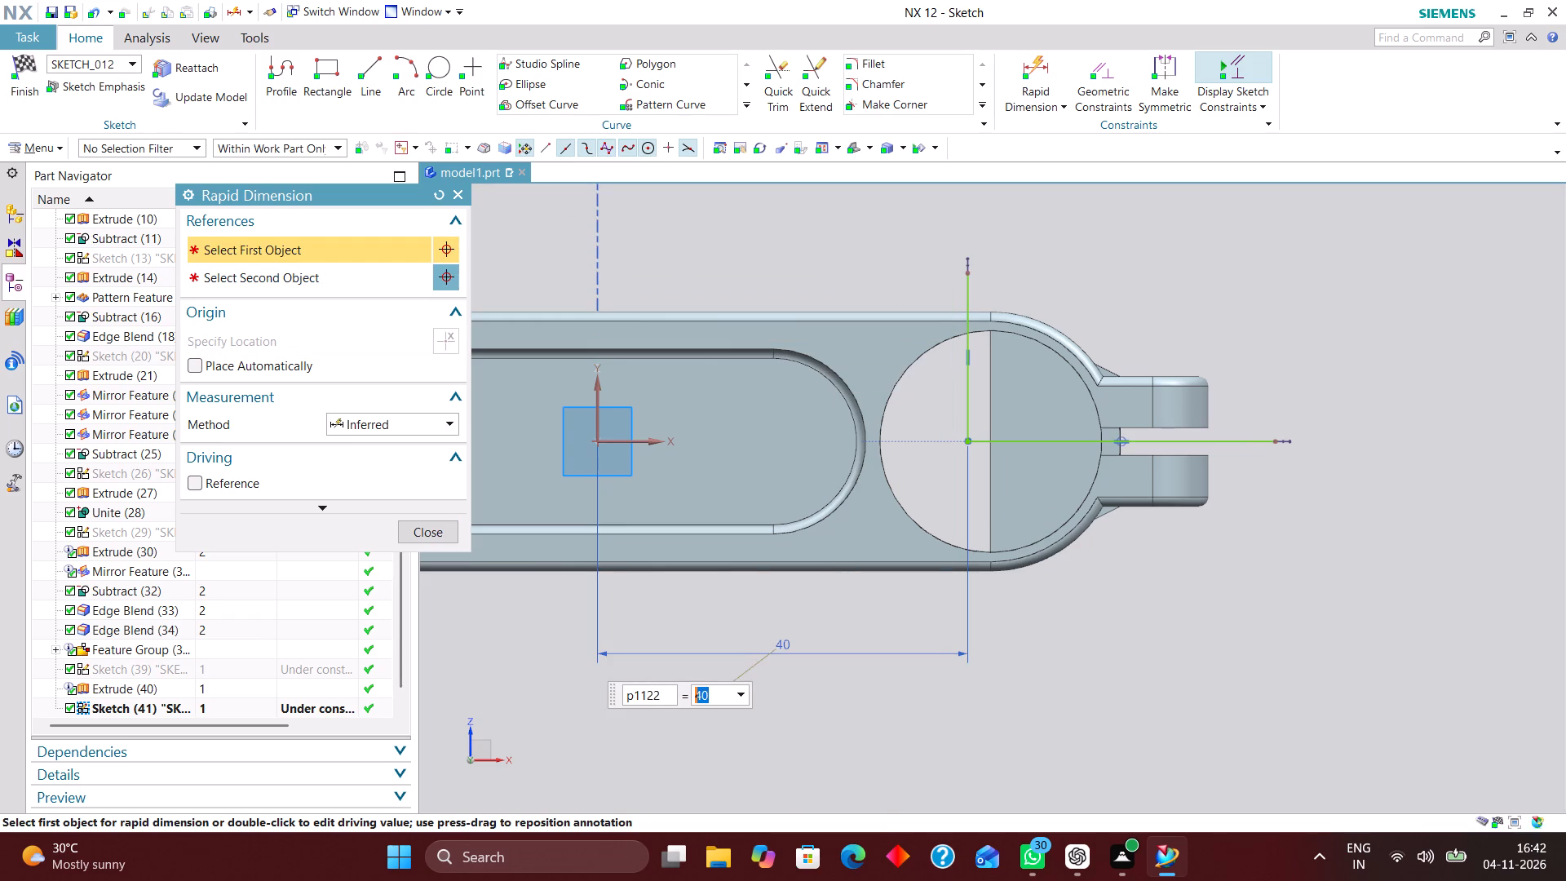
text(42)
key(Return)
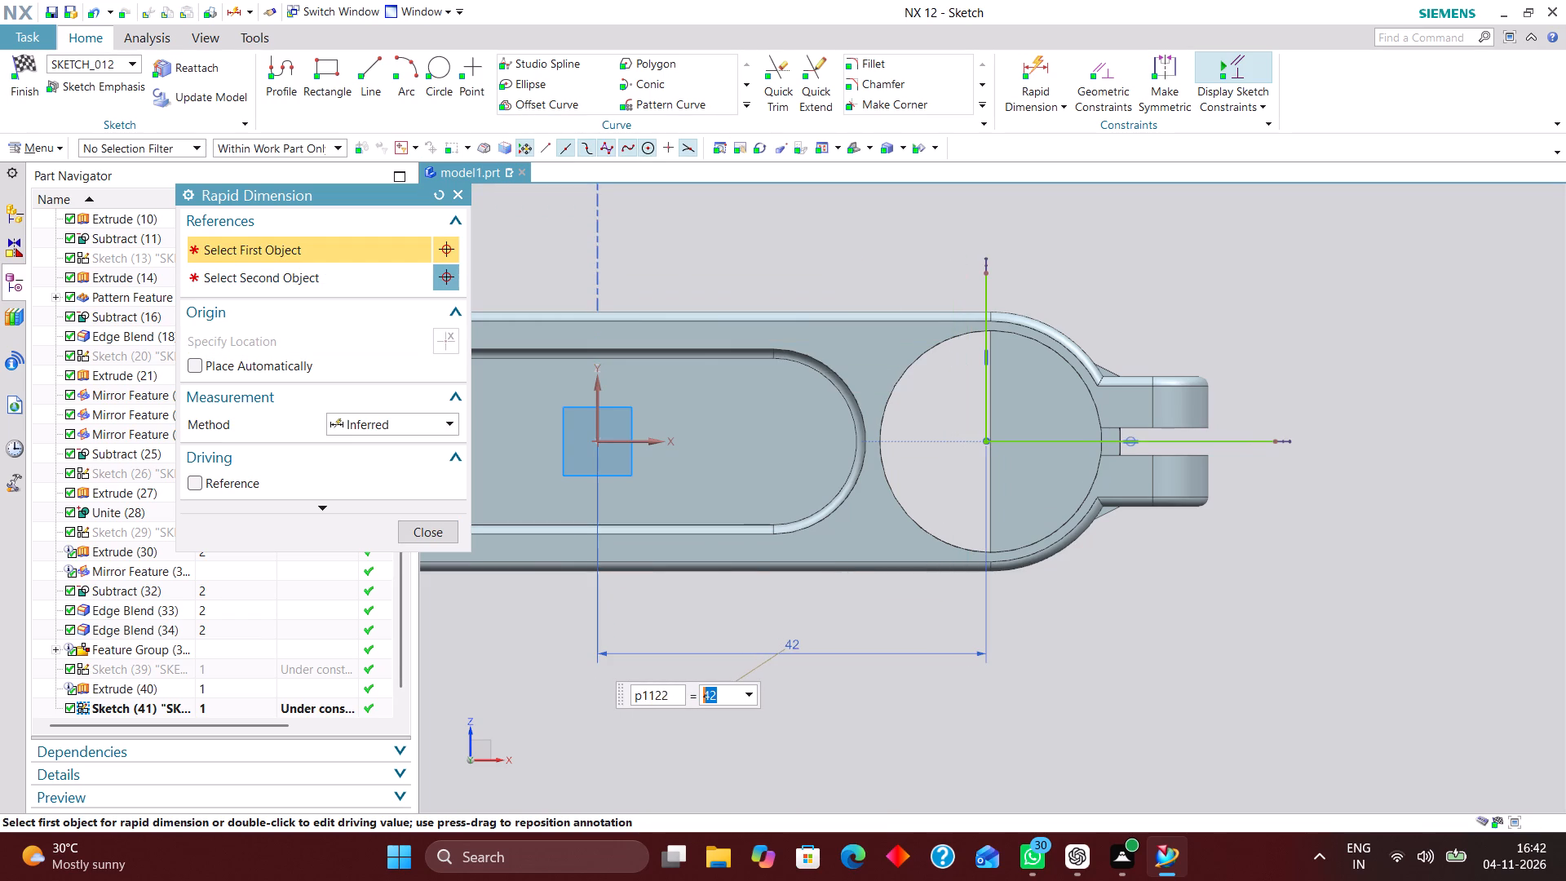
text(42.5)
key(Return)
Sketch a second vertical line about 10.9 mm long near the lugs' slot end, from above the lugs to just below the horizontal line.
scroll(1197, 429, up, 2)
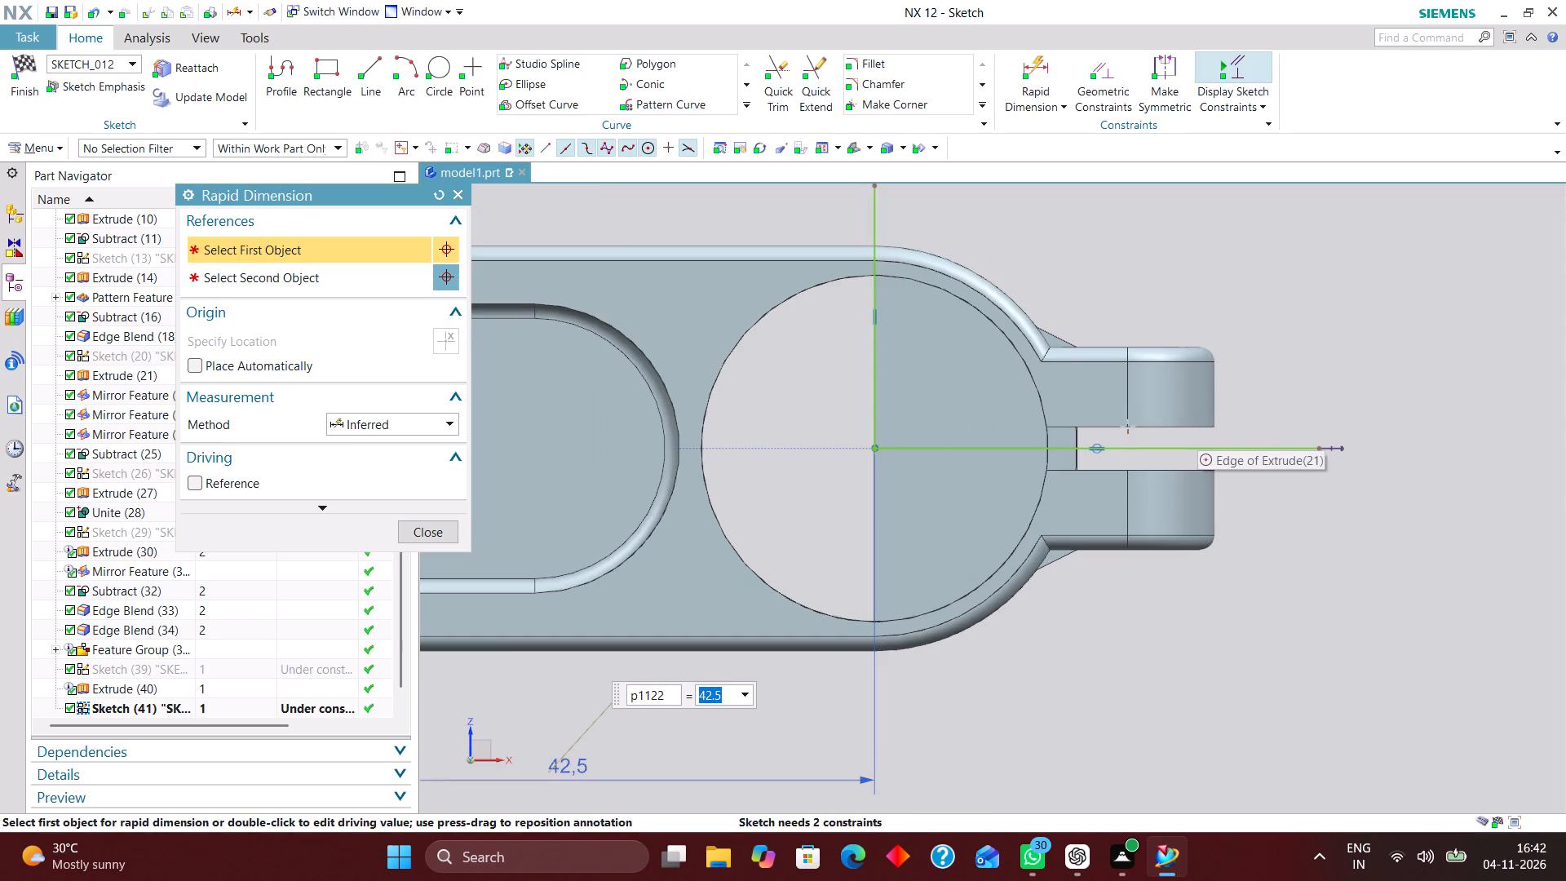
click(361, 69)
scroll(1027, 528, down, 3)
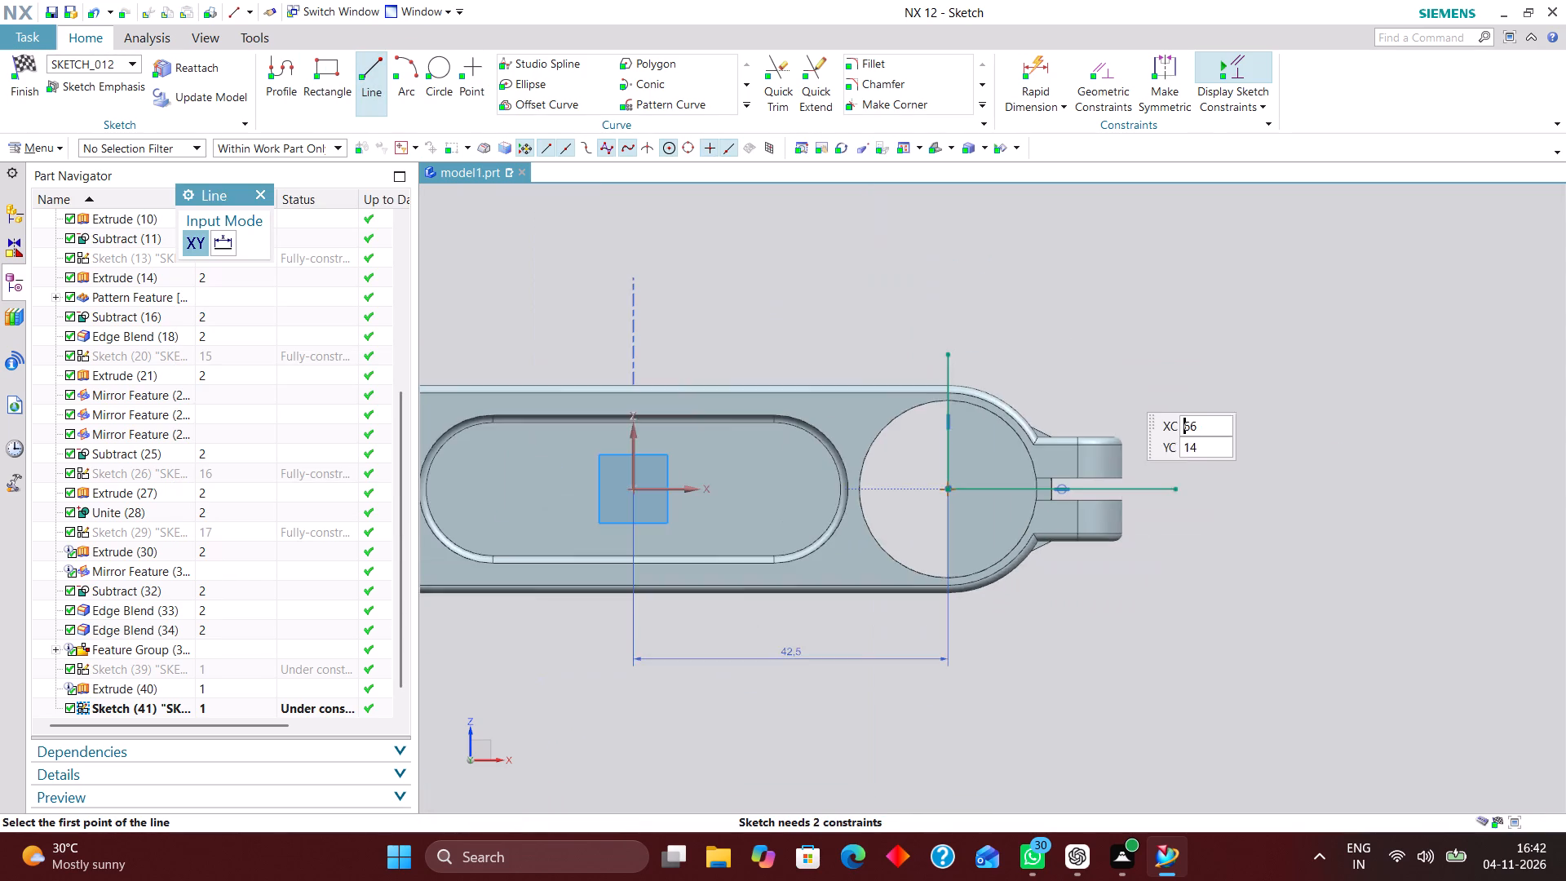
scroll(1074, 413, up, 5)
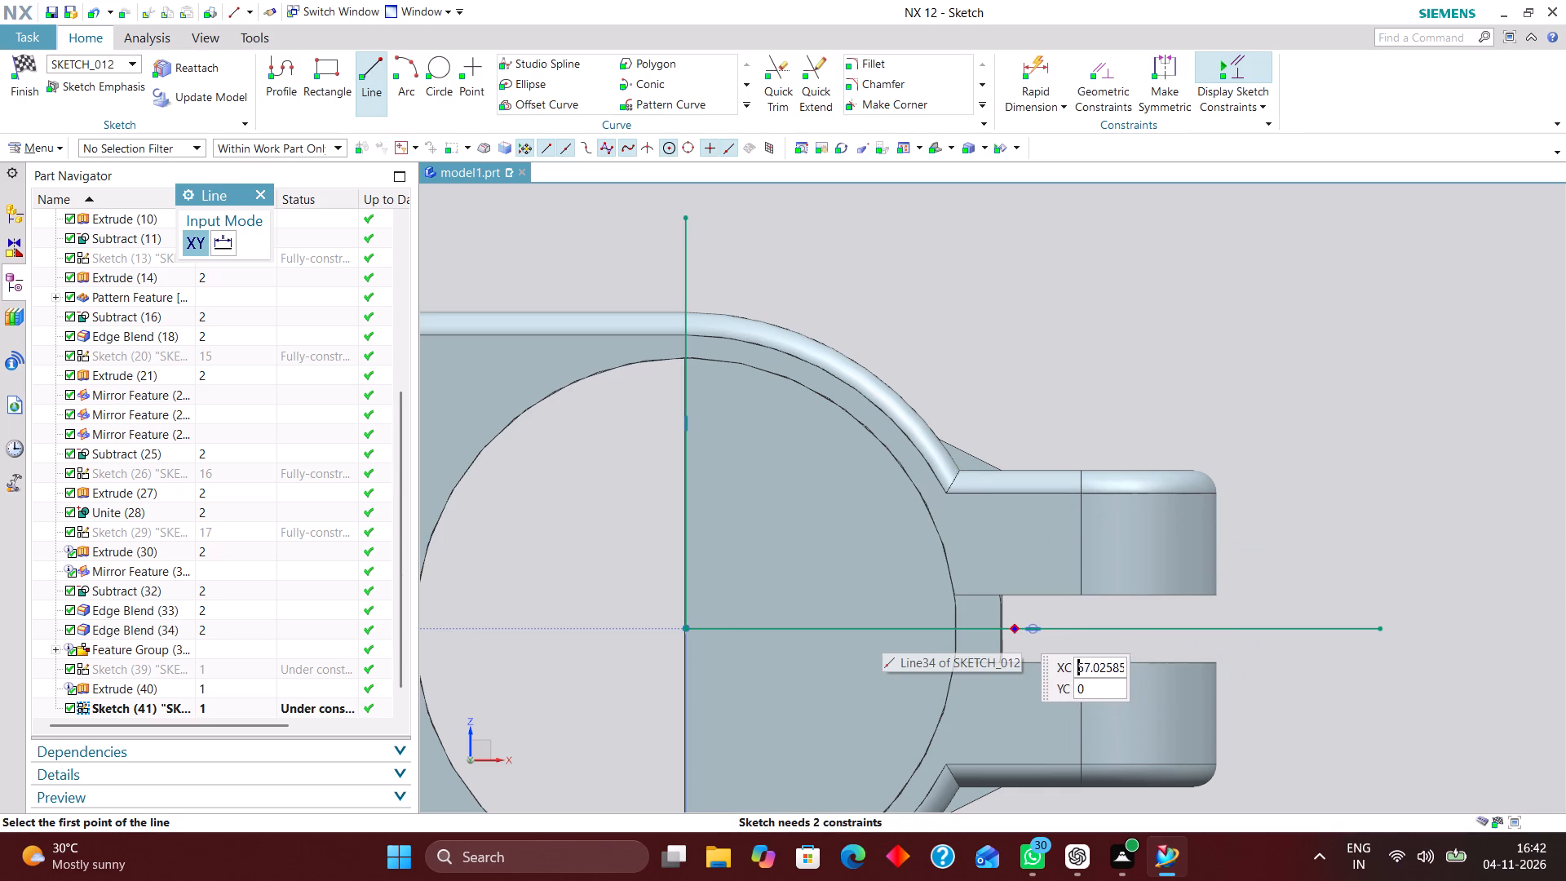
click(1007, 402)
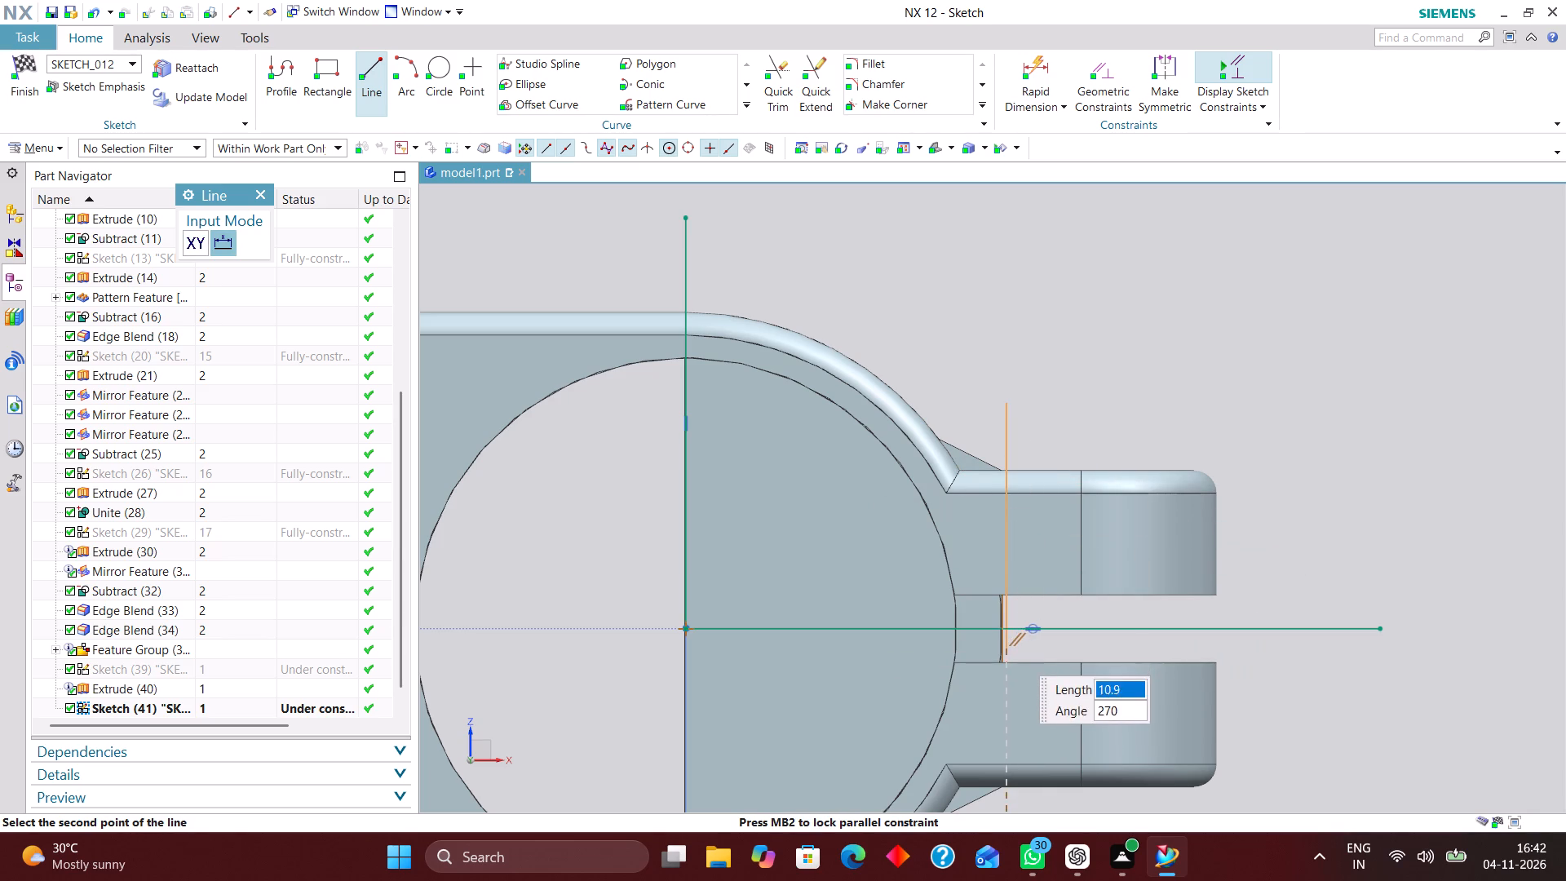
click(1012, 649)
scroll(1054, 624, up, 2)
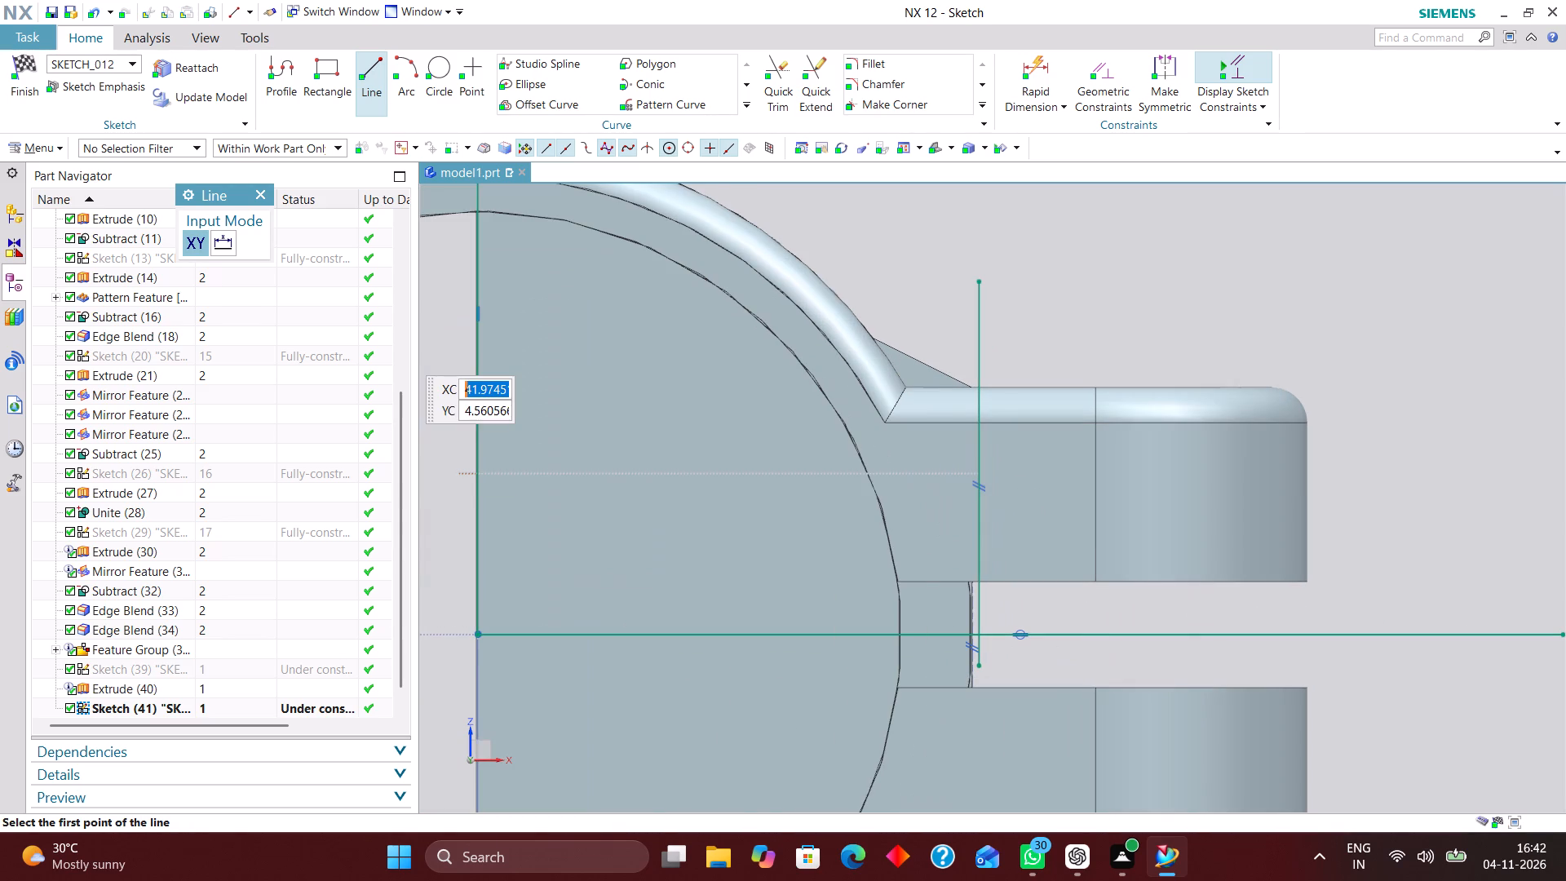
click(259, 191)
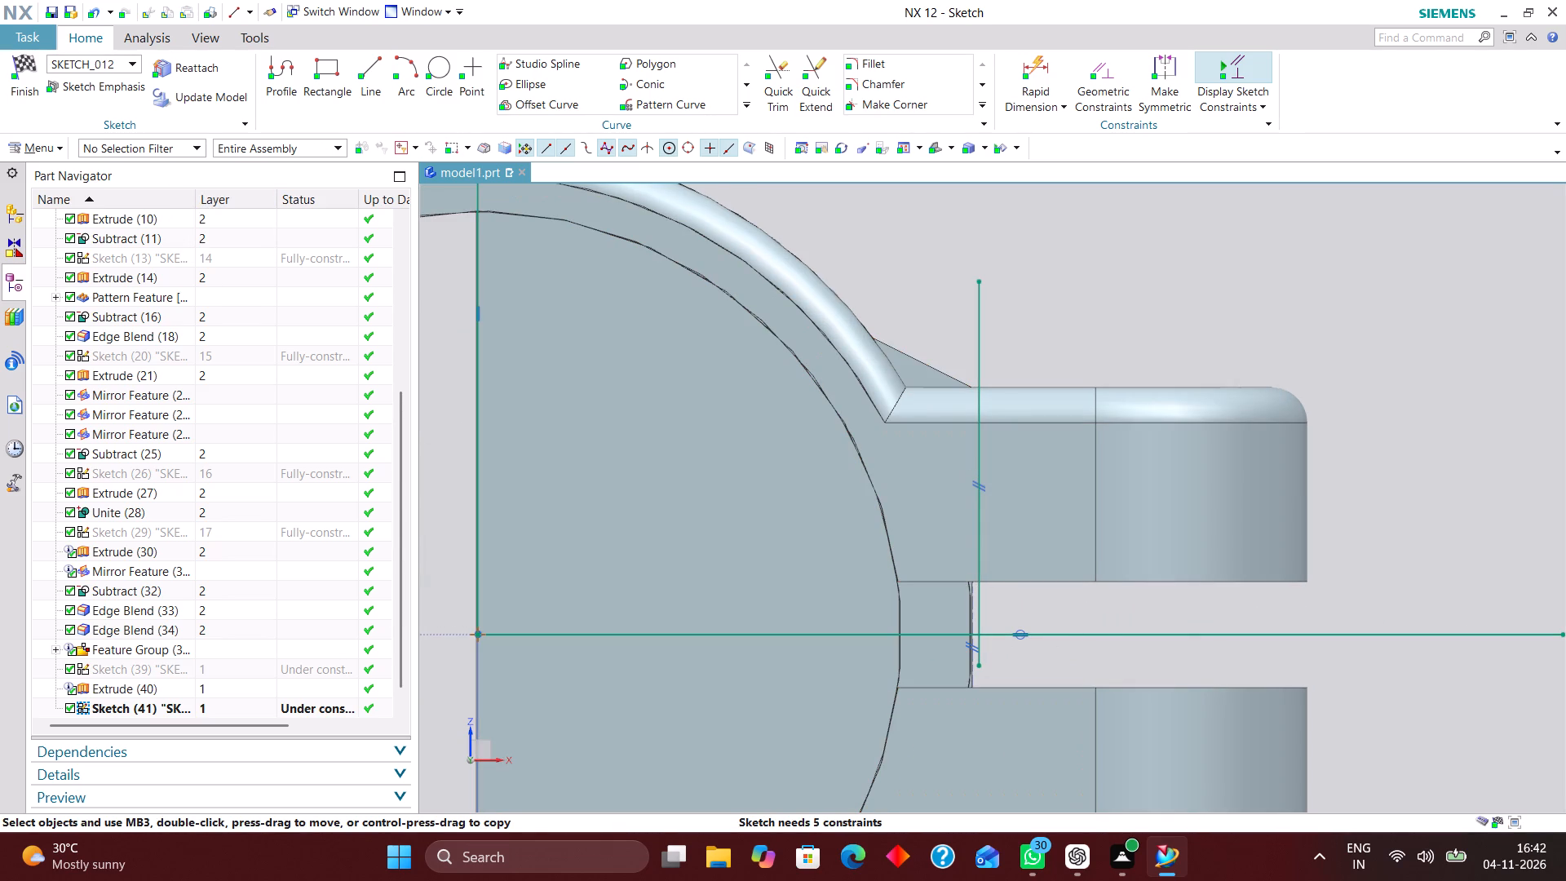
Delete the parallel constraint between the short vertical line and the slot's end edge.
right_drag(956, 489, 809, 489)
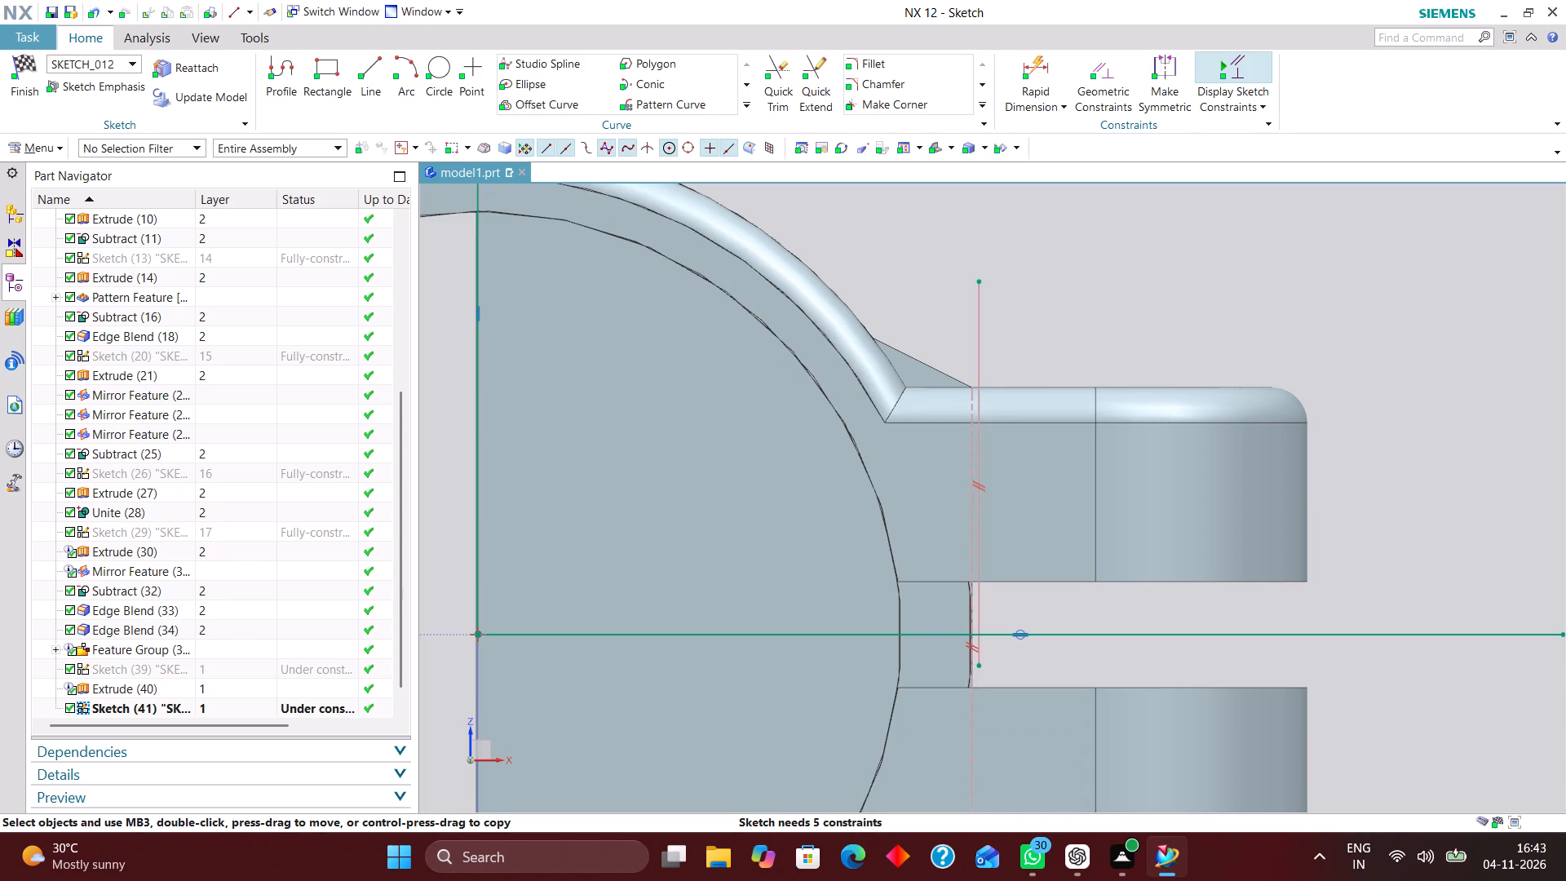
right_drag(983, 485, 834, 485)
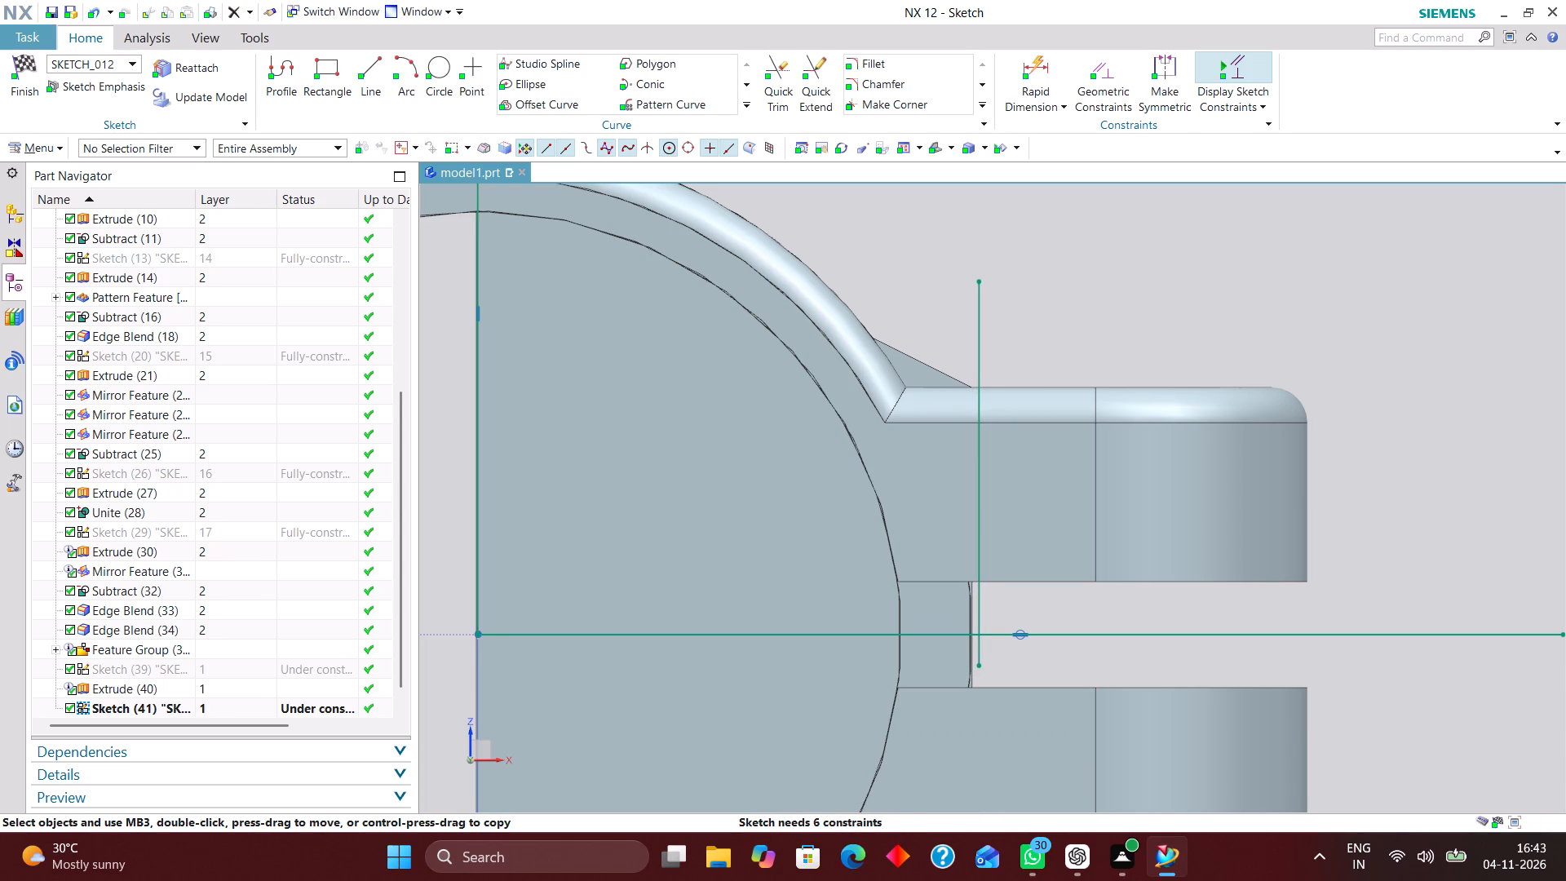
Attach the short line's lower end to the horizontal line and realign its upper end so the line is vertical.
drag(980, 667, 977, 634)
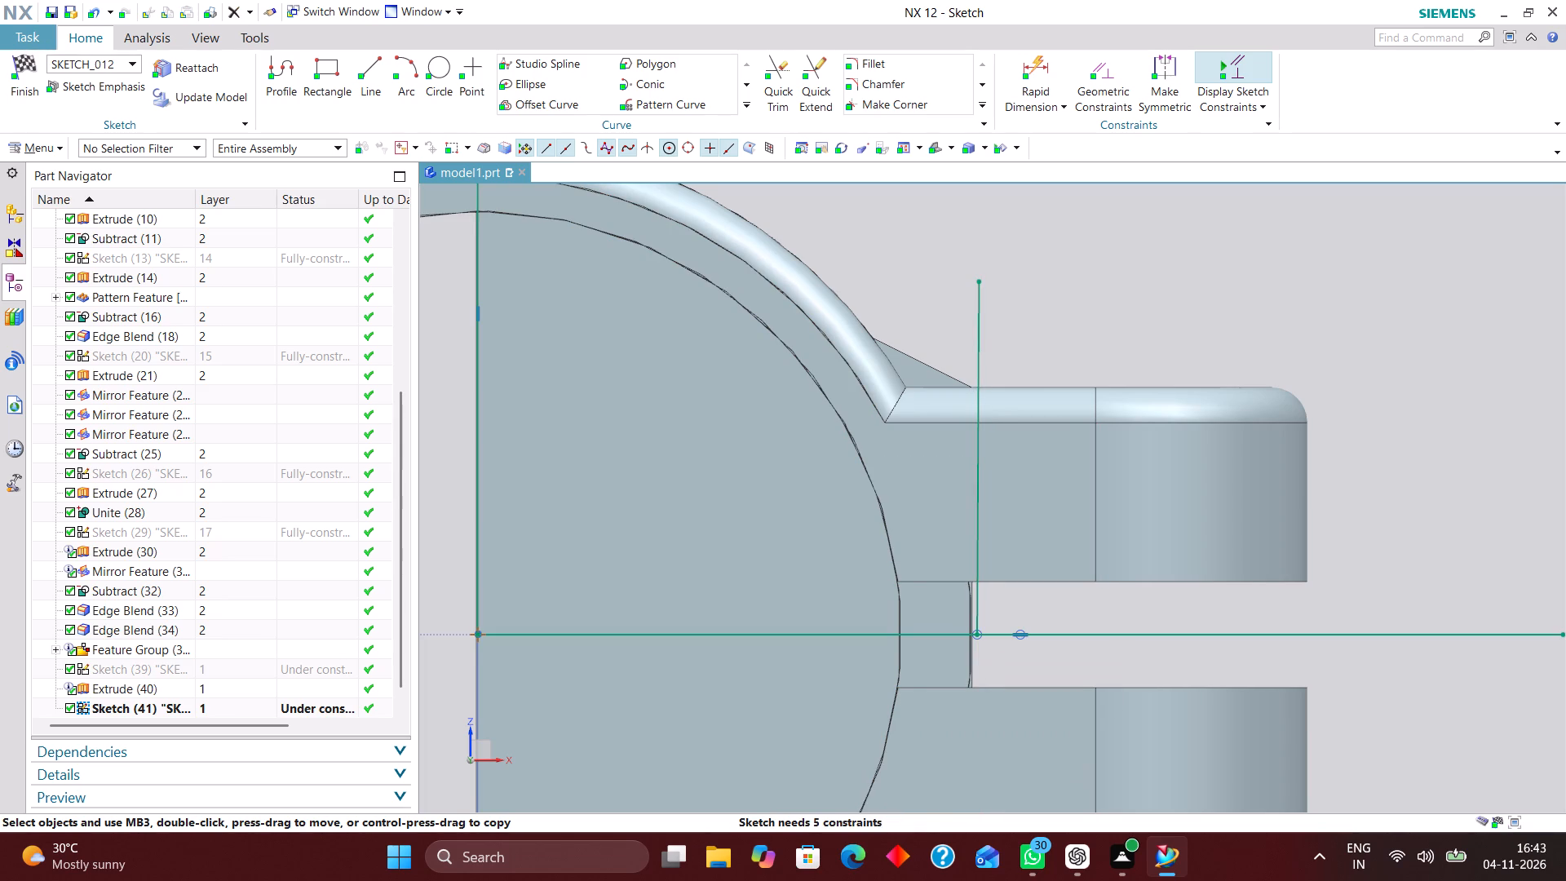
click(977, 278)
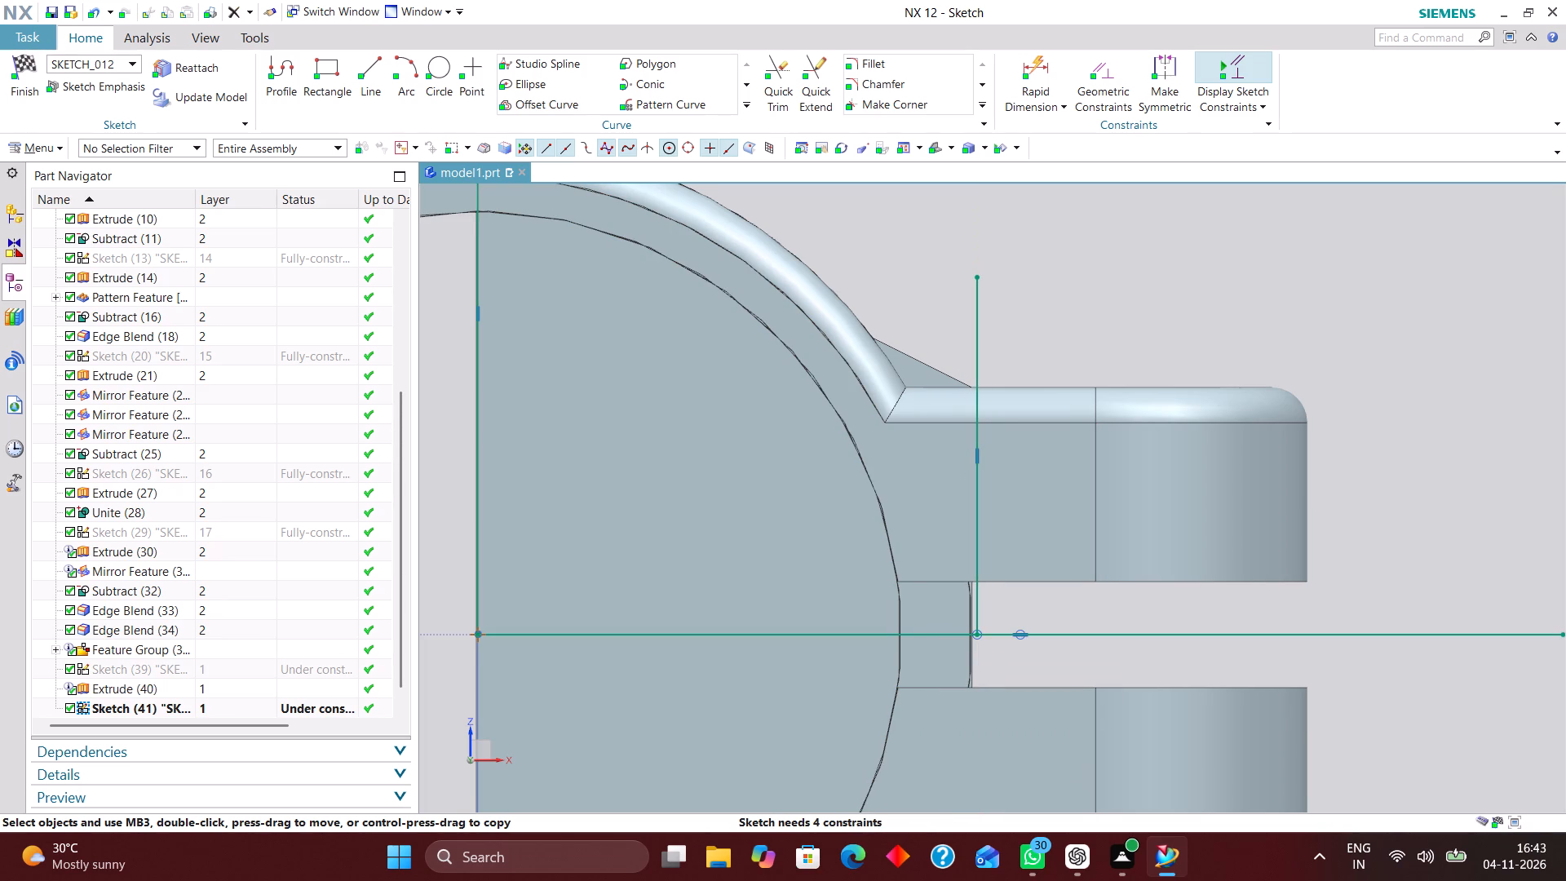
Dimension the short vertical line at 14 mm from the long vertical line through the bore centre.
scroll(993, 352, down, 3)
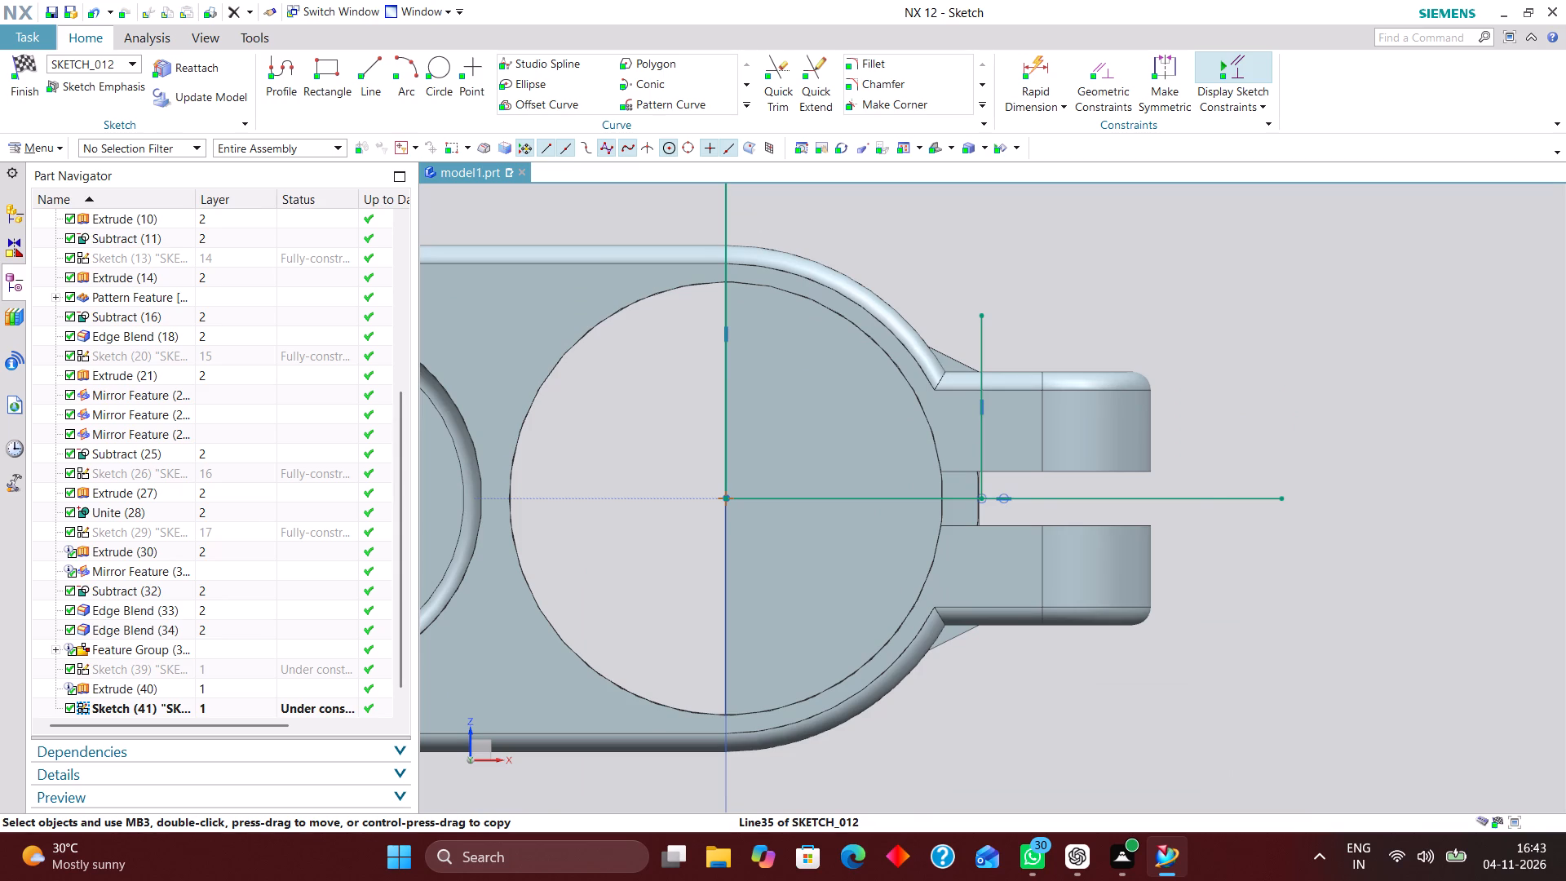
scroll(1102, 455, up, 2)
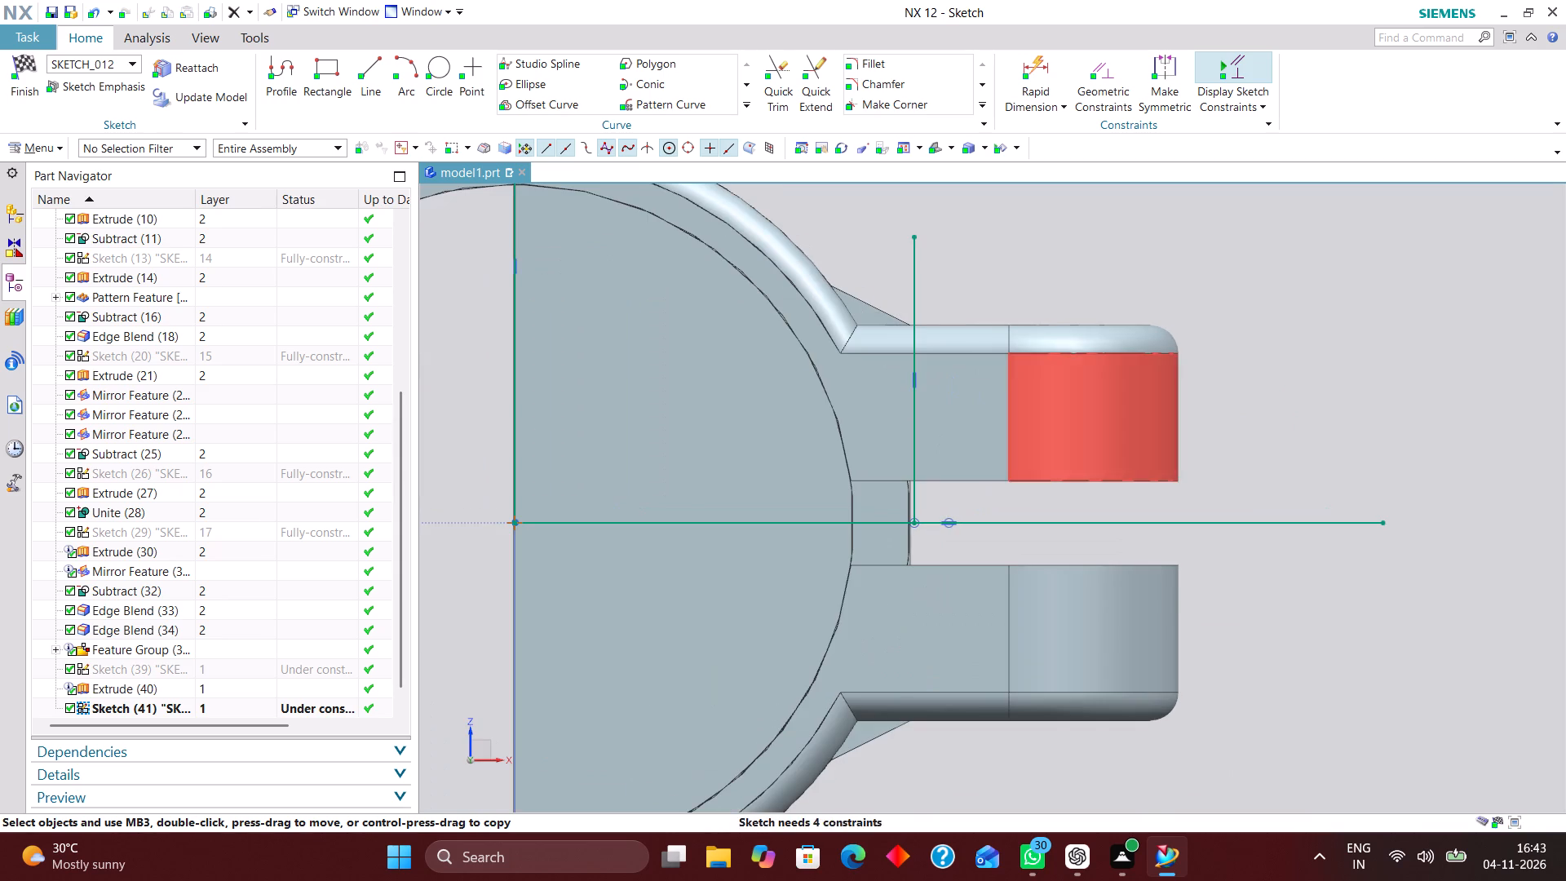
scroll(1140, 355, down, 1)
click(1034, 74)
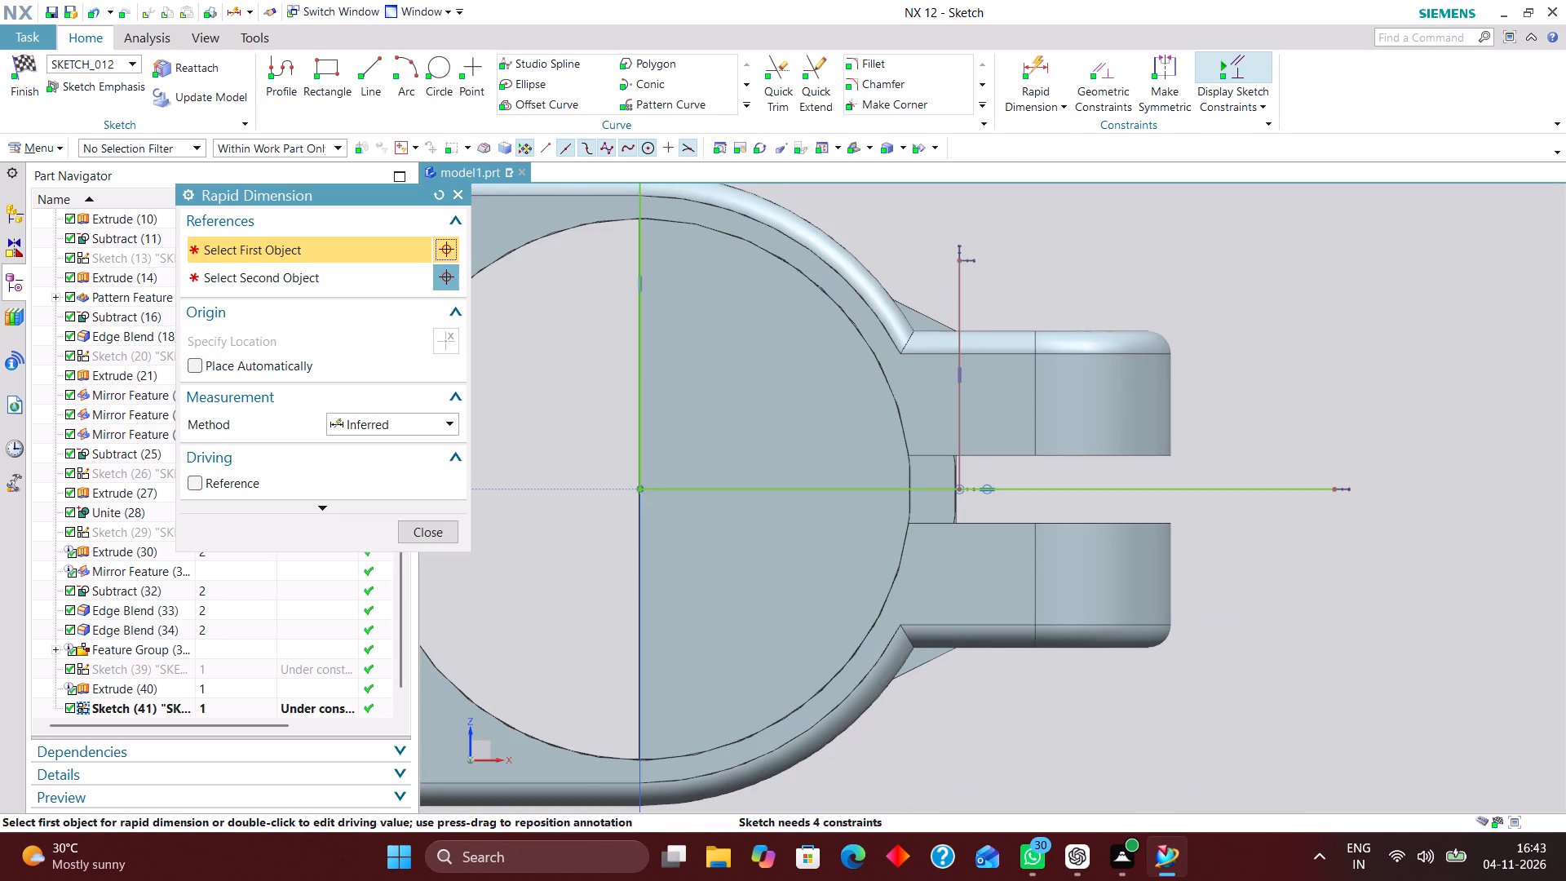
click(639, 443)
click(958, 458)
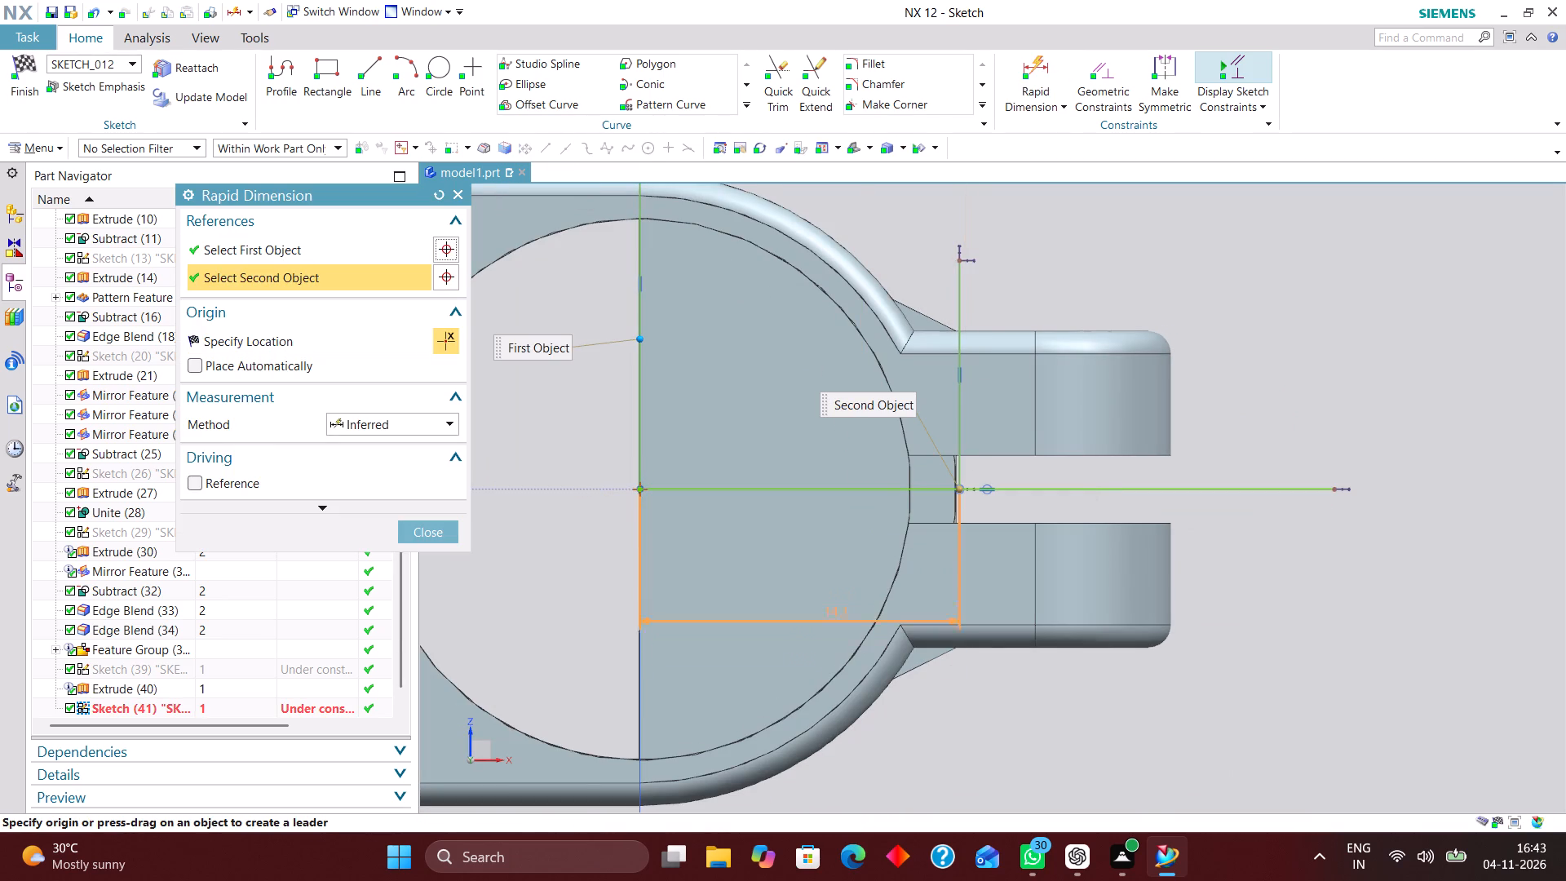
scroll(821, 666, down, 4)
click(814, 729)
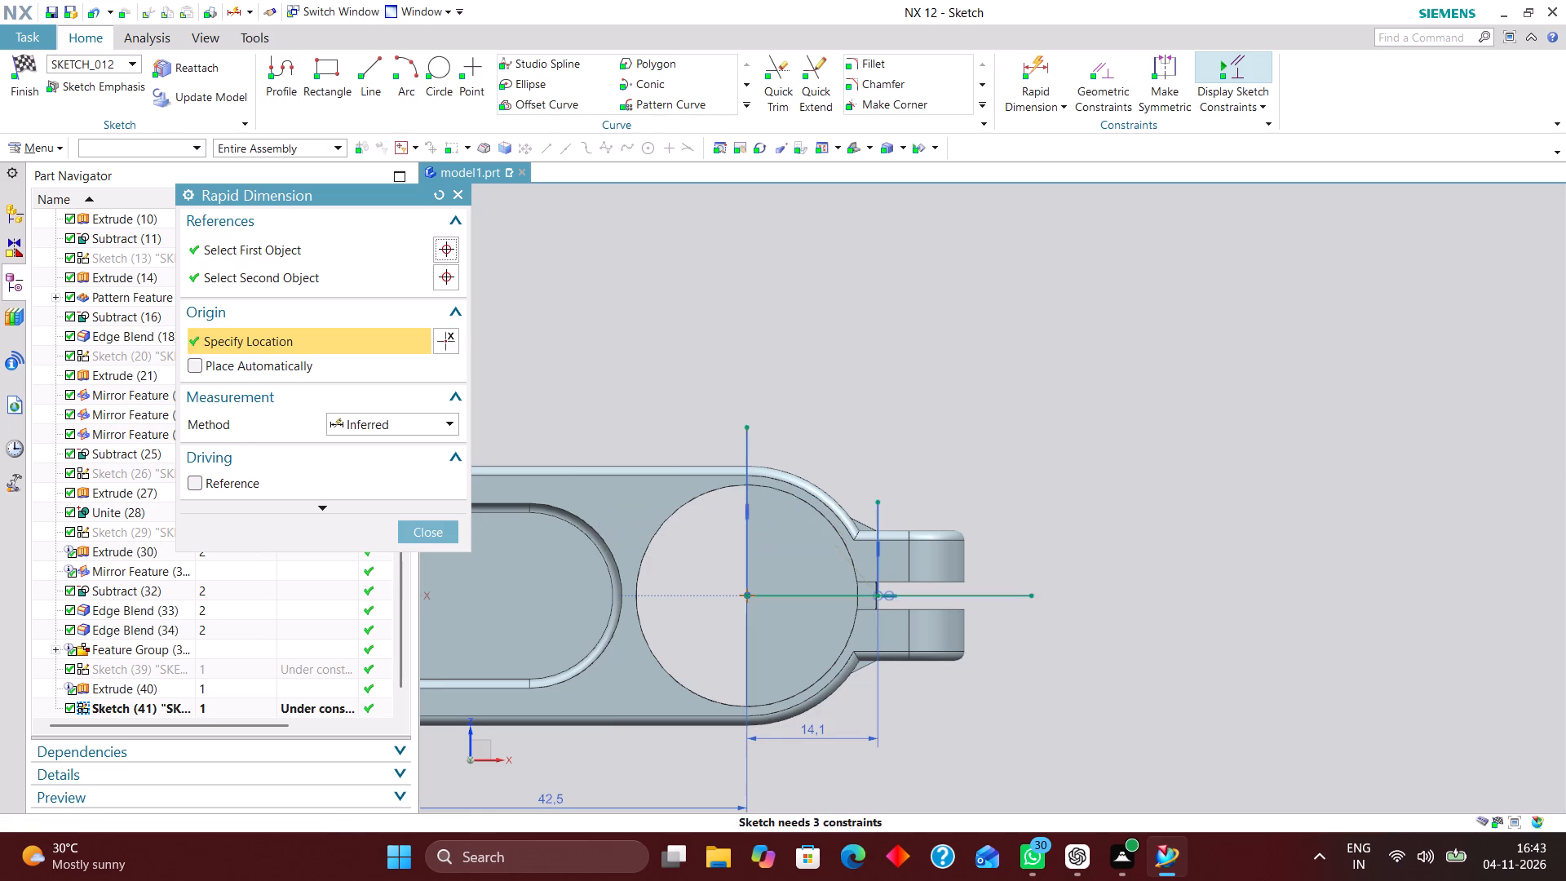
scroll(880, 642, up, 4)
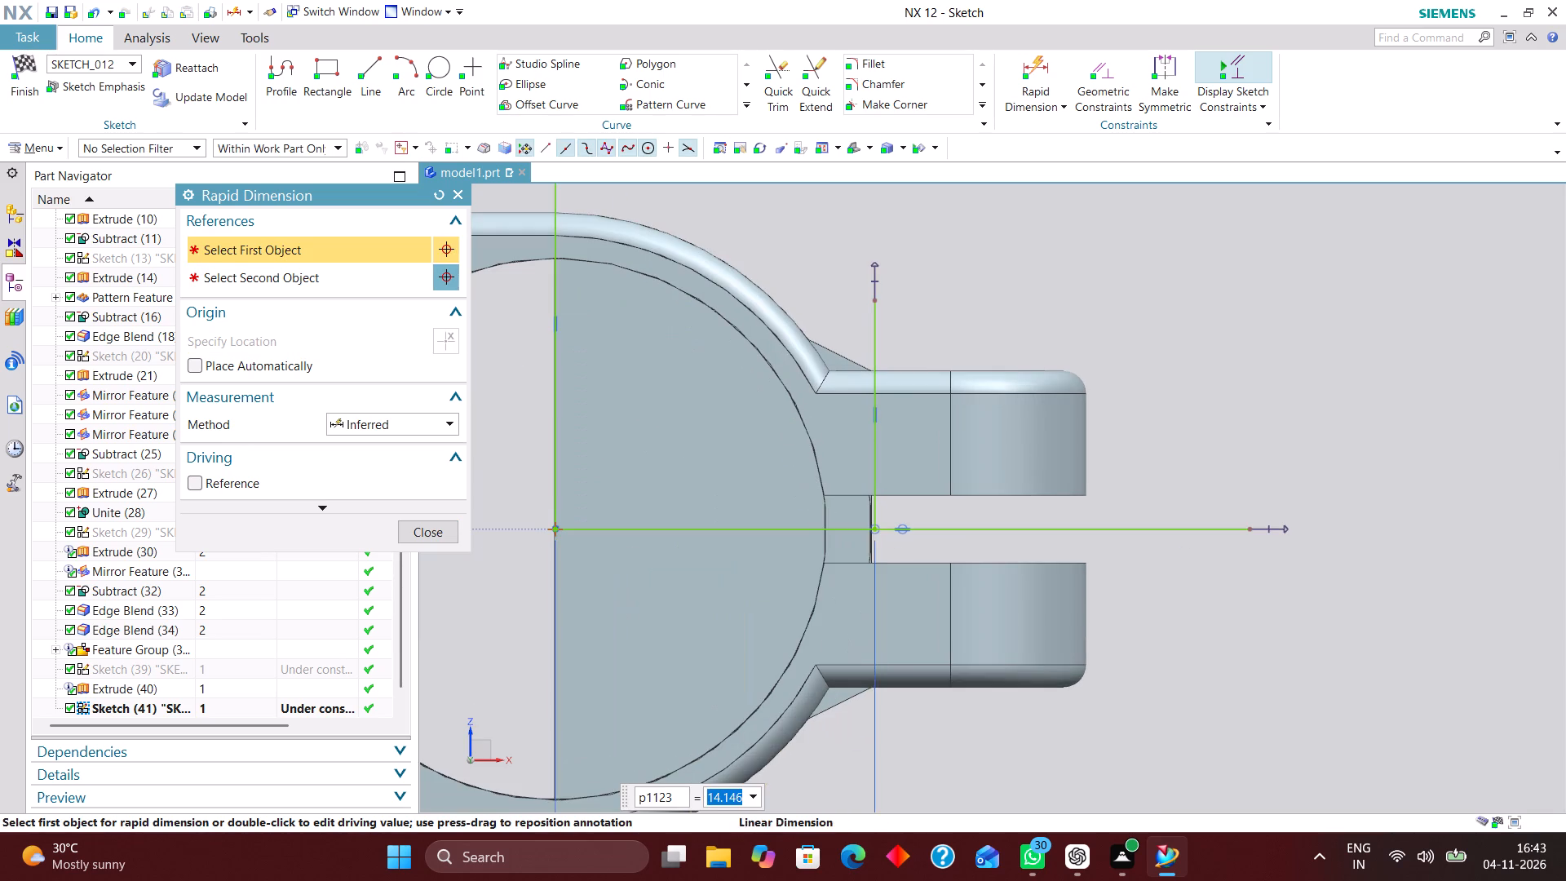
text(14)
key(Return)
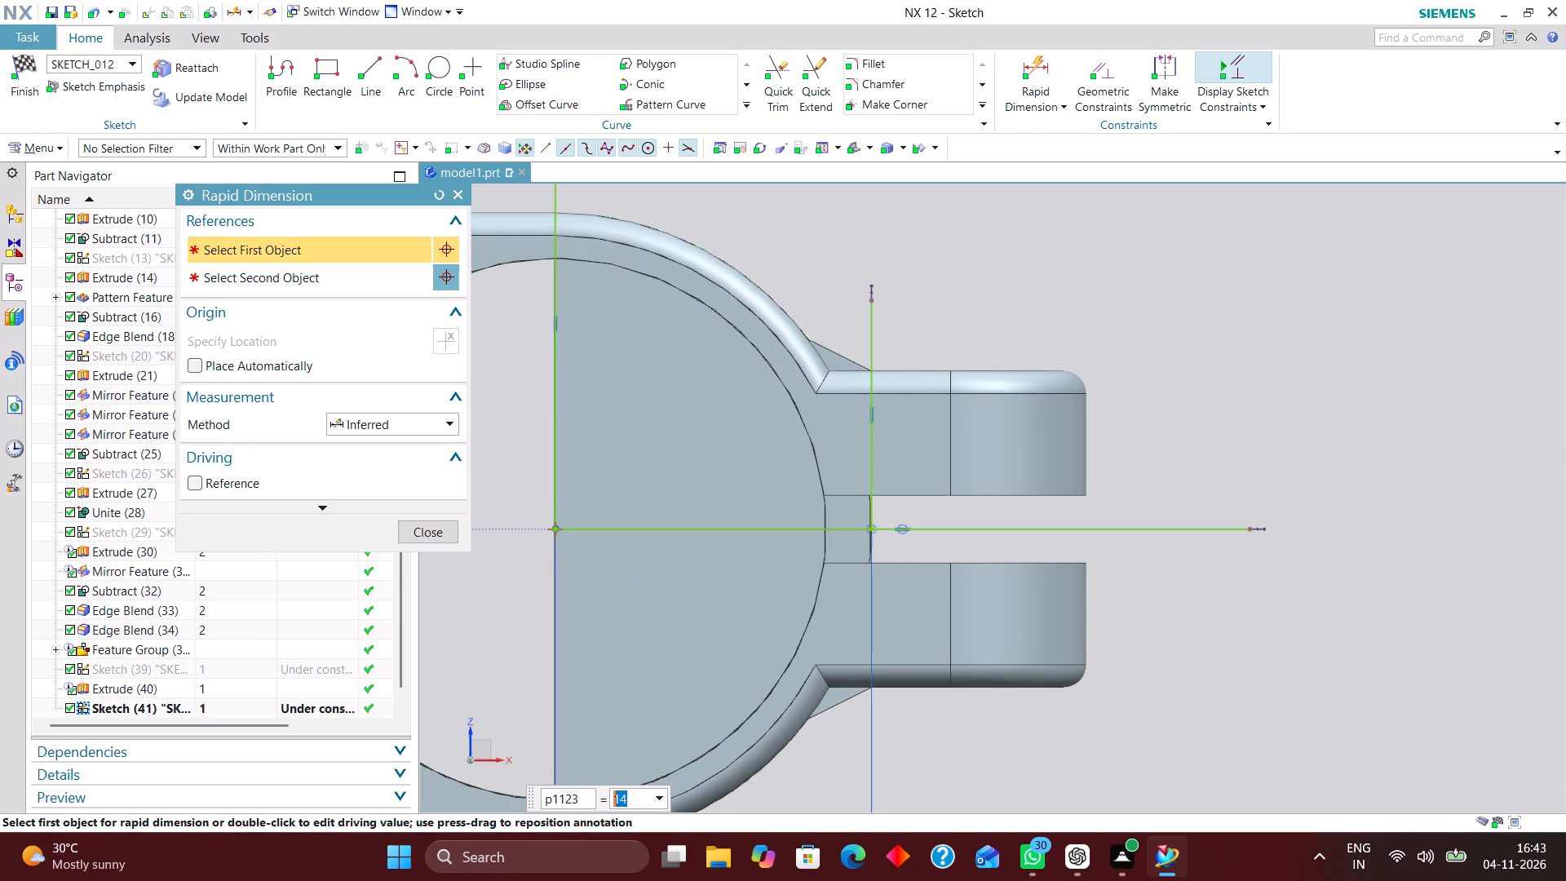
scroll(954, 525, down, 2)
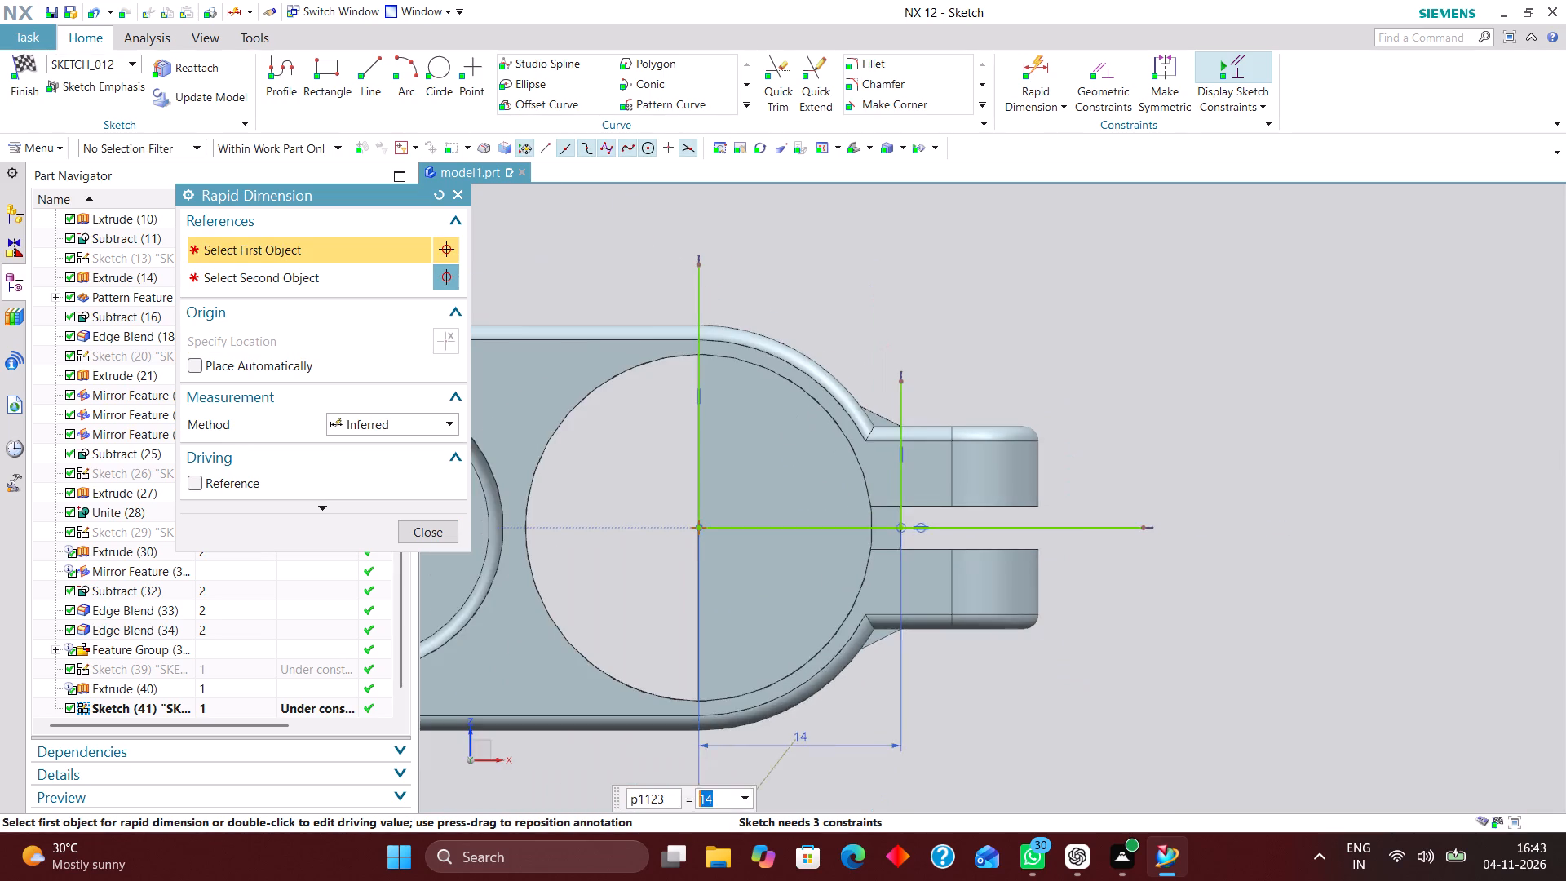
scroll(903, 343, up, 1)
click(438, 529)
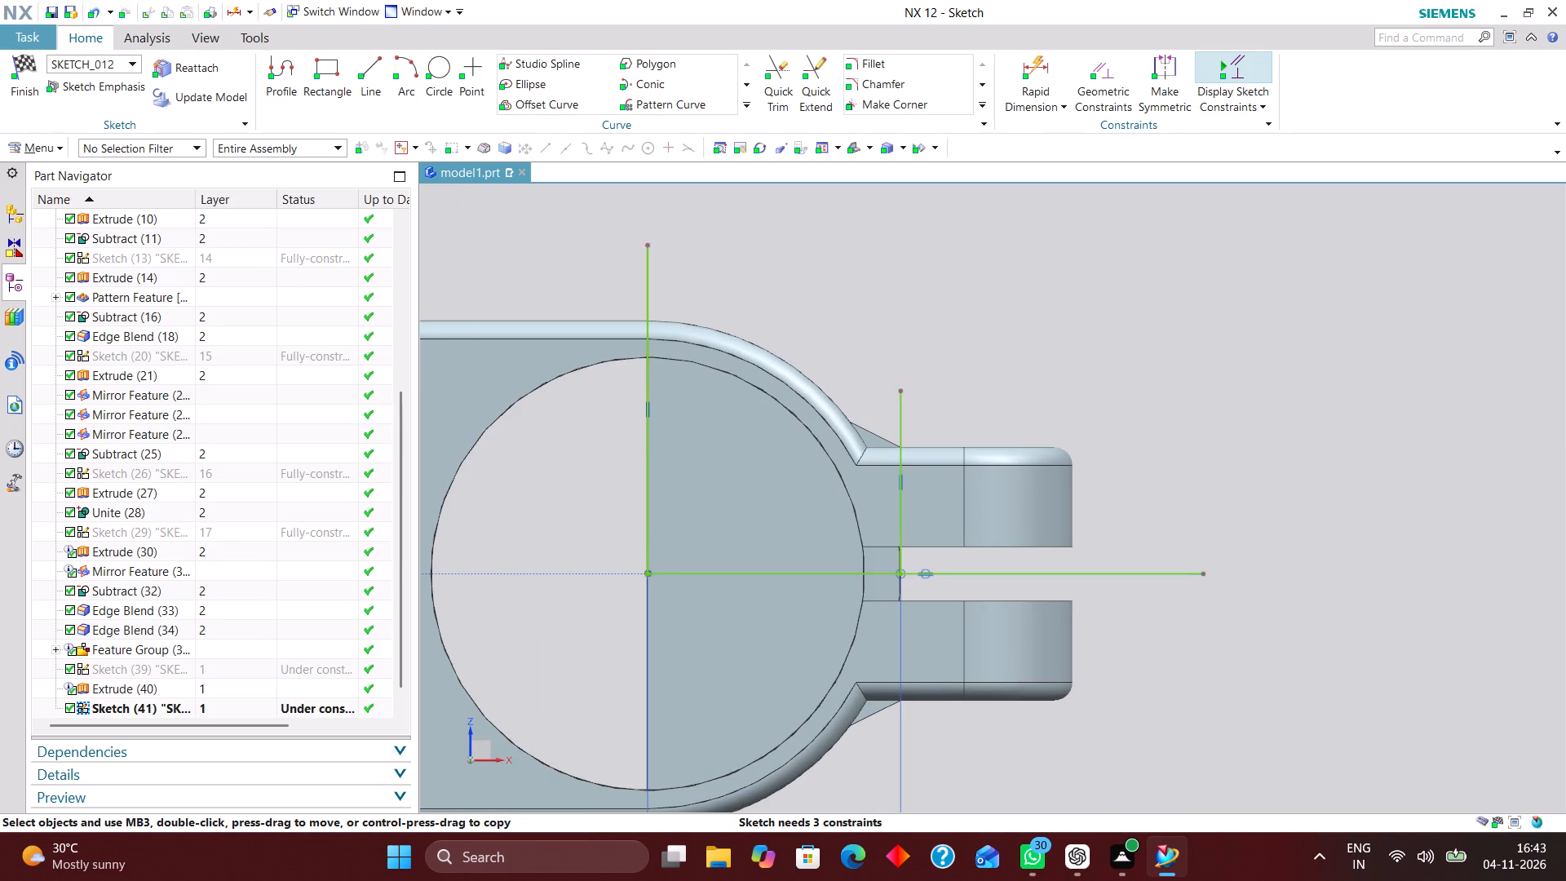
Dimension the short vertical line's length and set it to 6 mm.
scroll(862, 438, up, 2)
scroll(962, 405, down, 2)
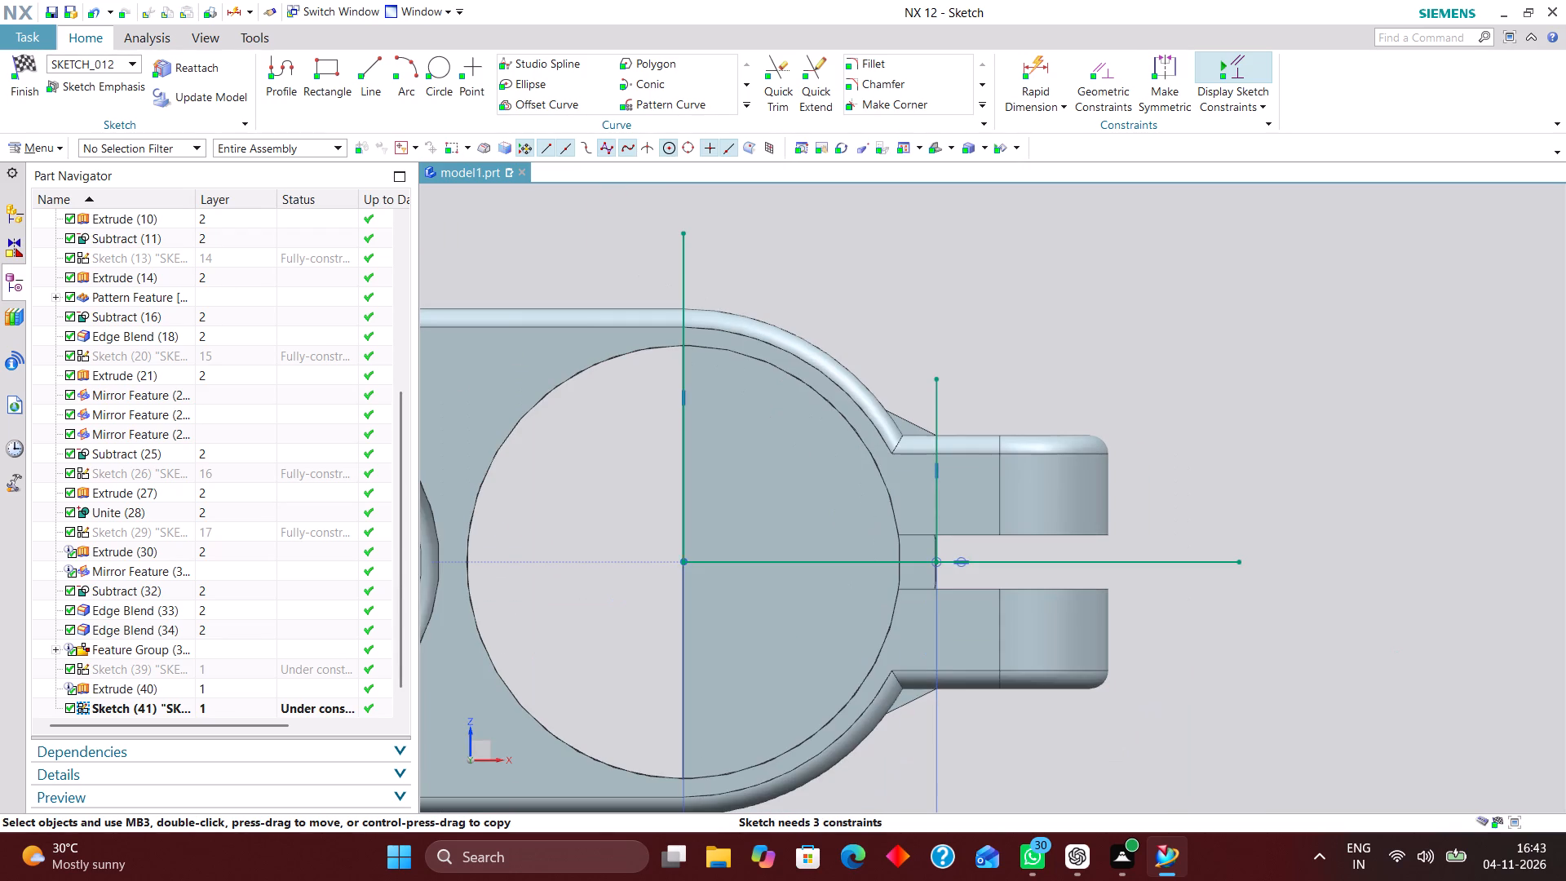
click(1040, 59)
click(936, 415)
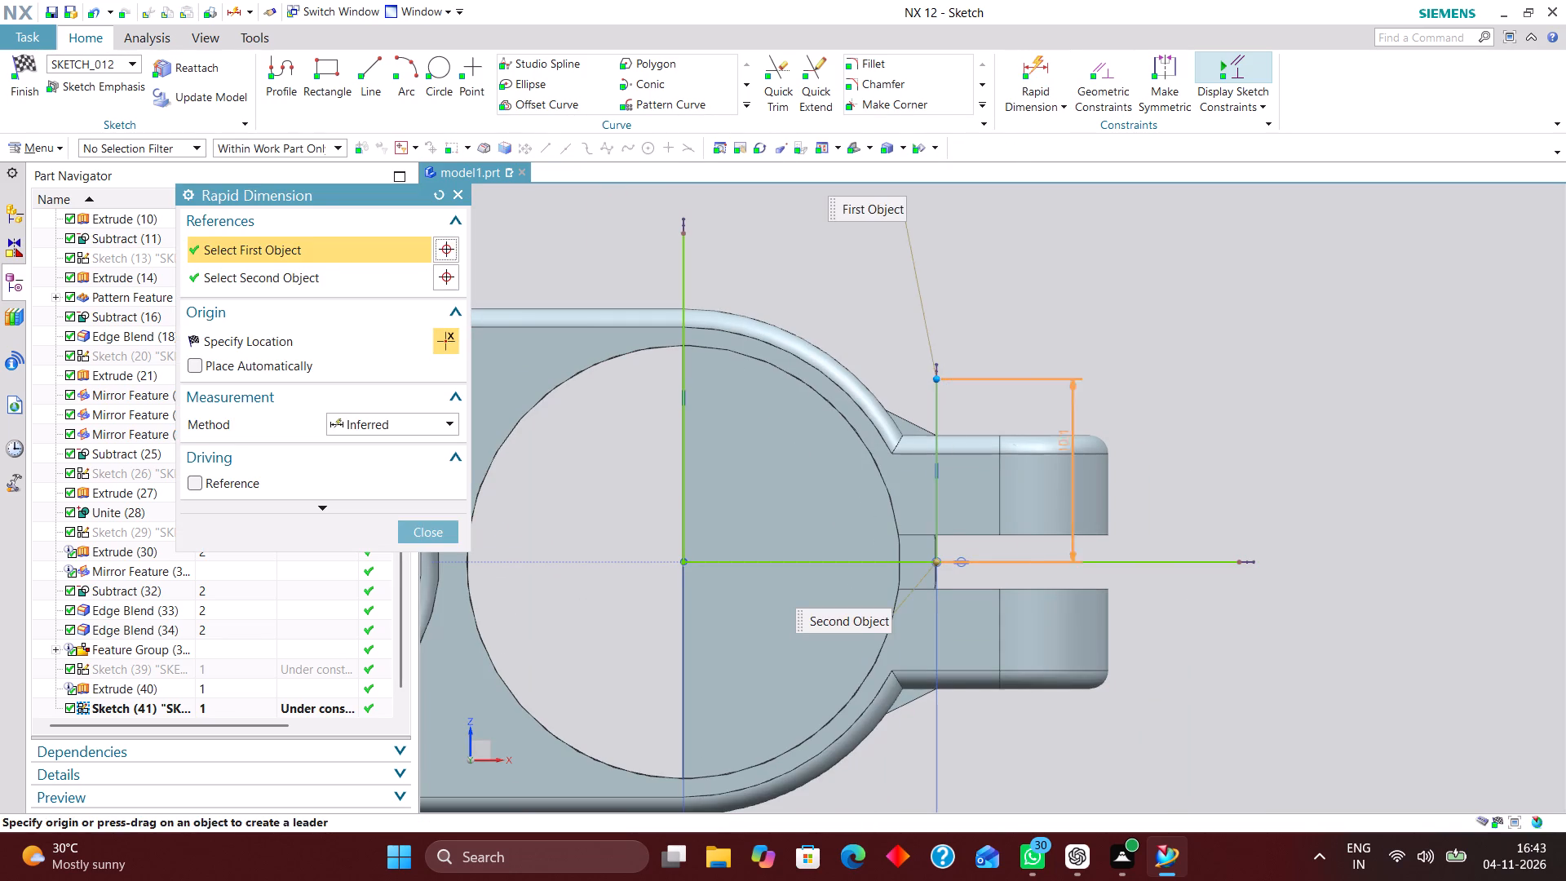
click(1140, 455)
key(6)
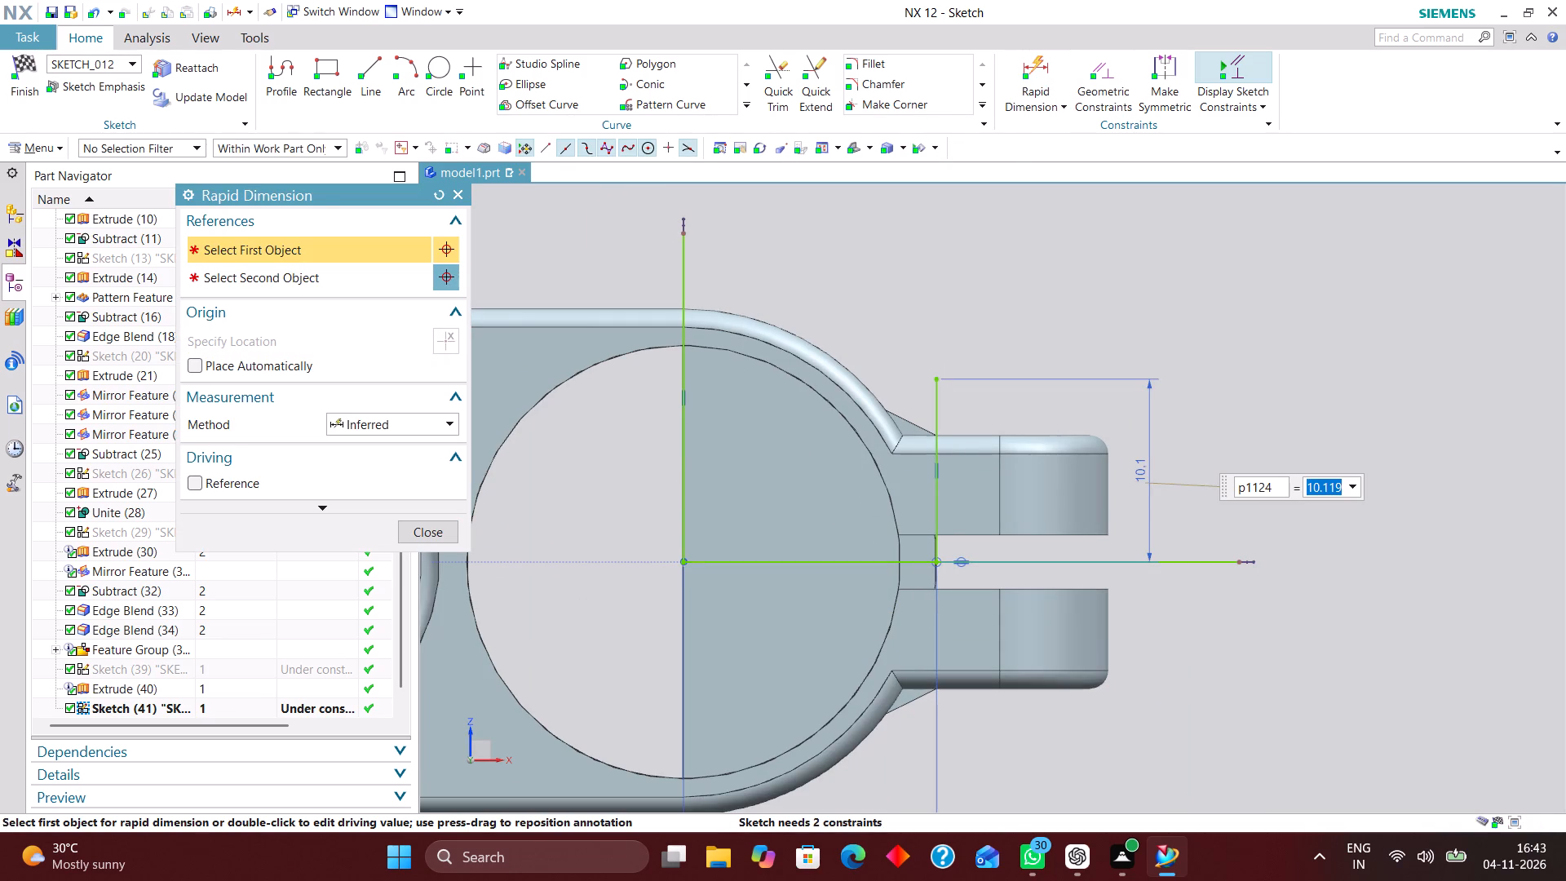
key(Return)
Check the short line against the flared block's face and set its length to 7 mm.
middle_drag(1003, 375, 1004, 378)
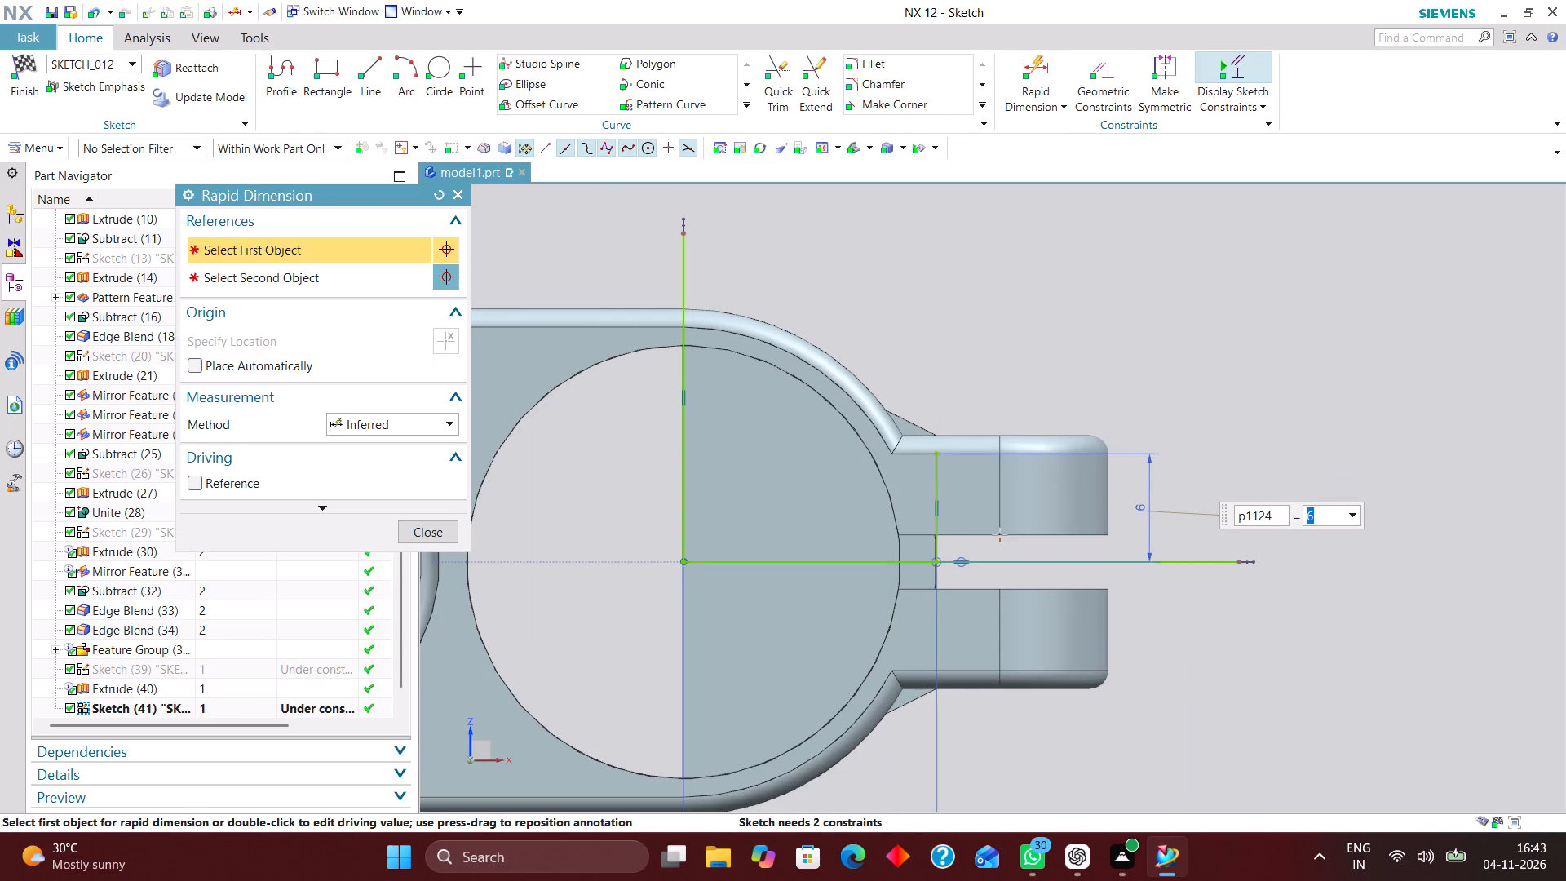
middle_drag(1004, 378, 931, 382)
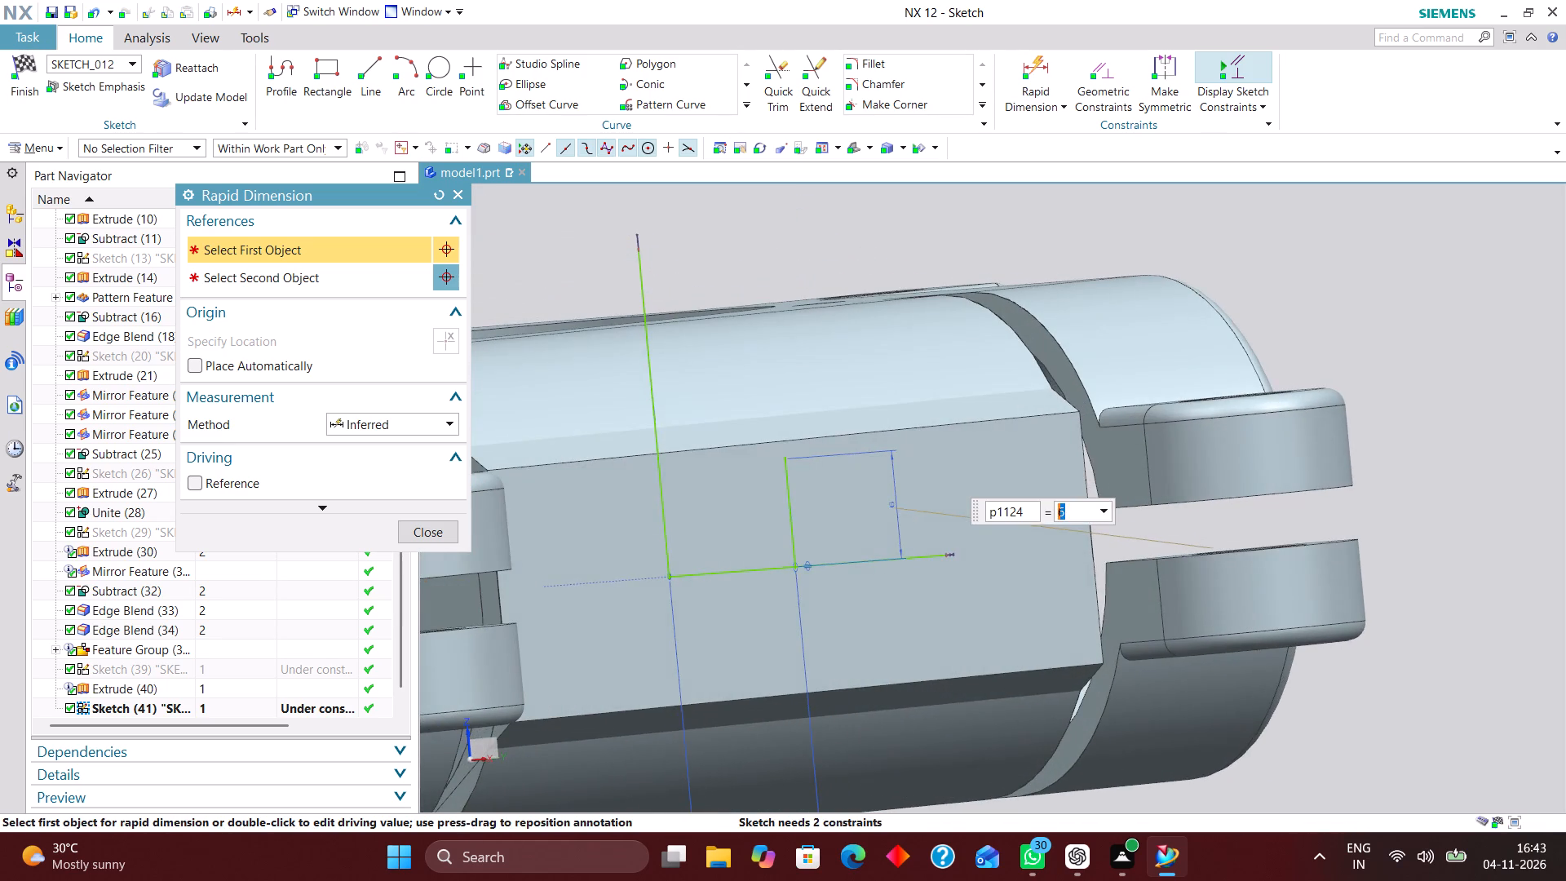
right_drag(1323, 300, 1232, 307)
scroll(819, 467, up, 1)
middle_drag(821, 468, 855, 459)
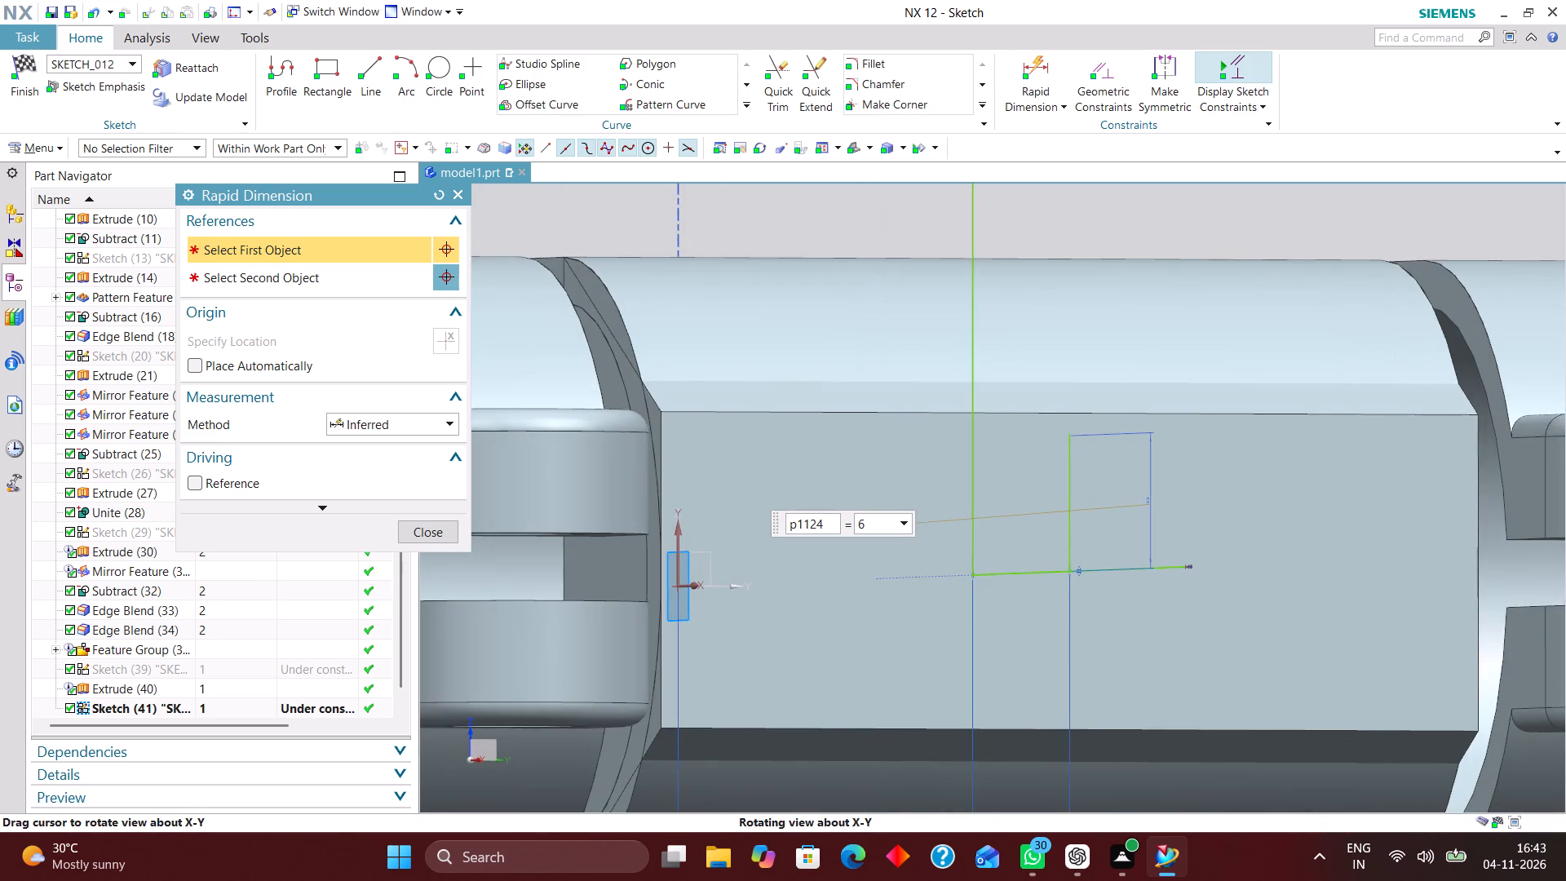
middle_drag(855, 459, 863, 458)
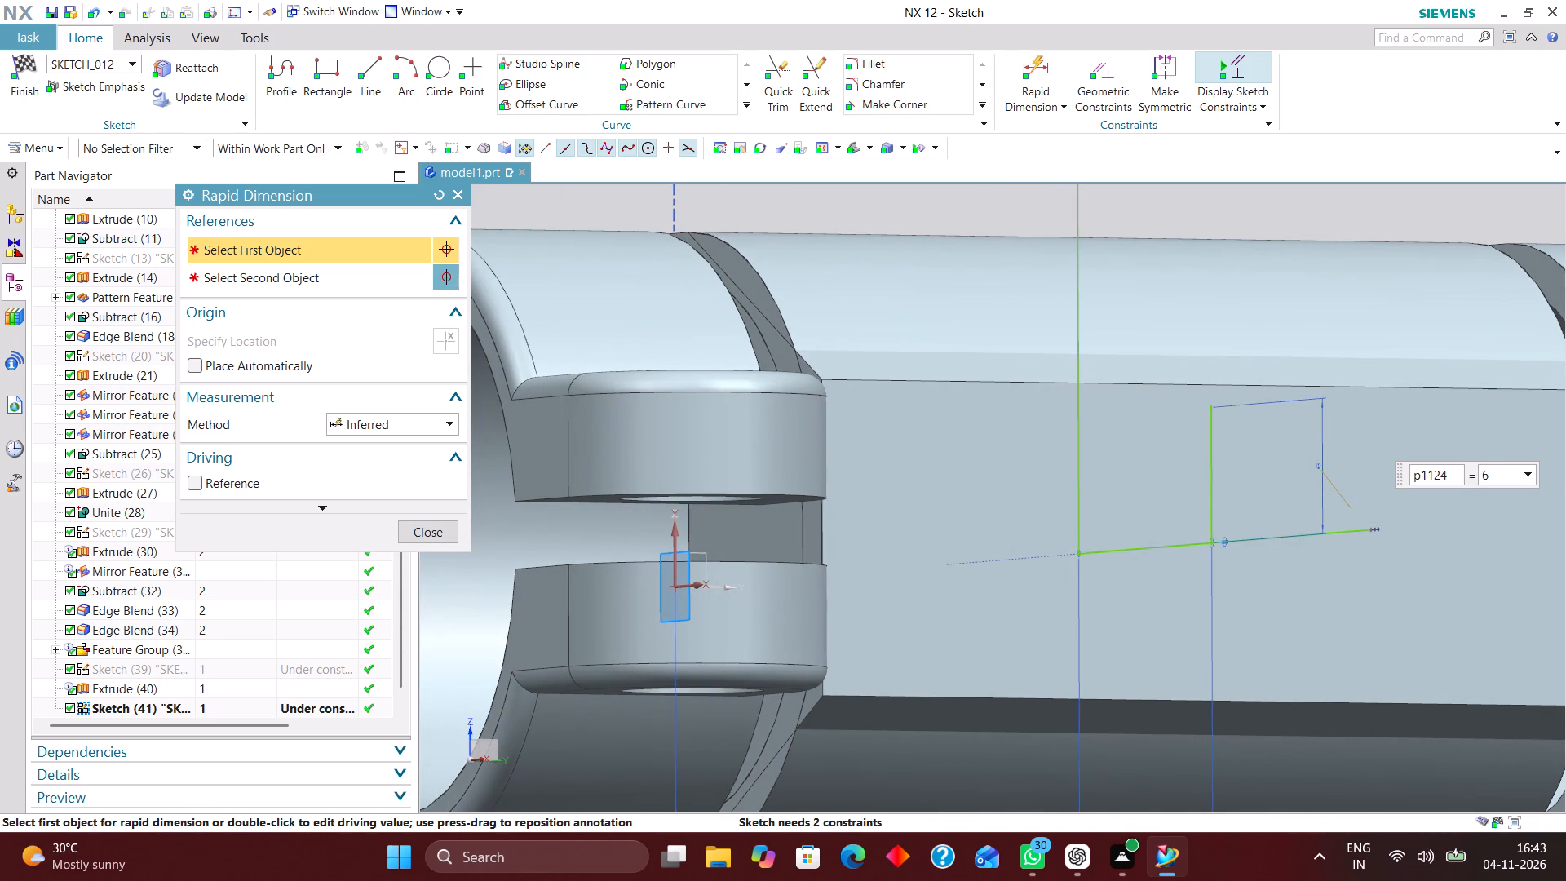
drag(1495, 476, 1383, 471)
key(7)
key(Return)
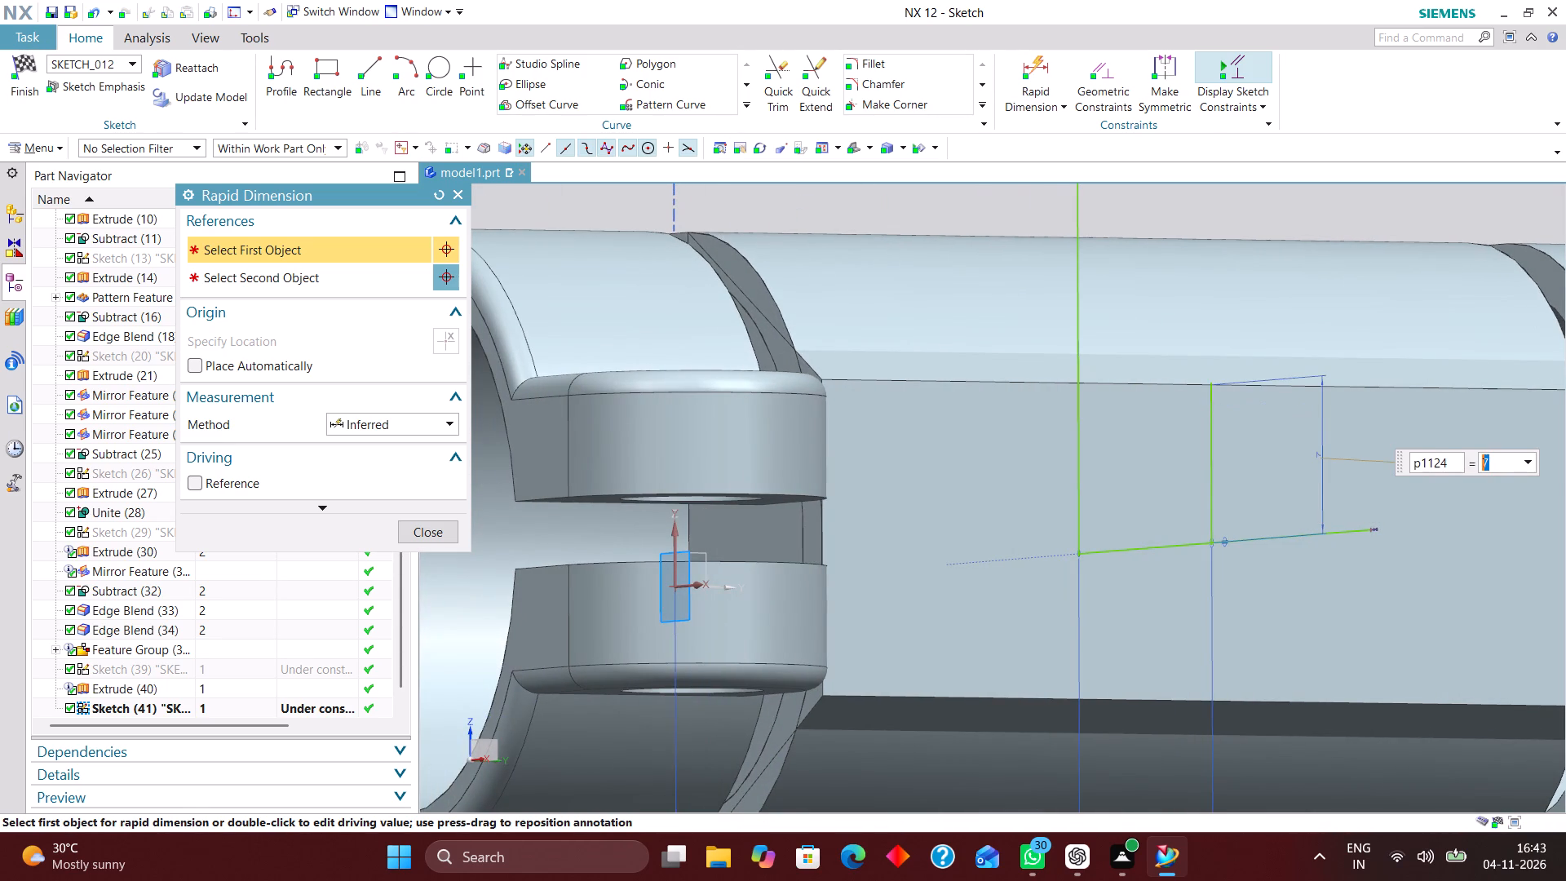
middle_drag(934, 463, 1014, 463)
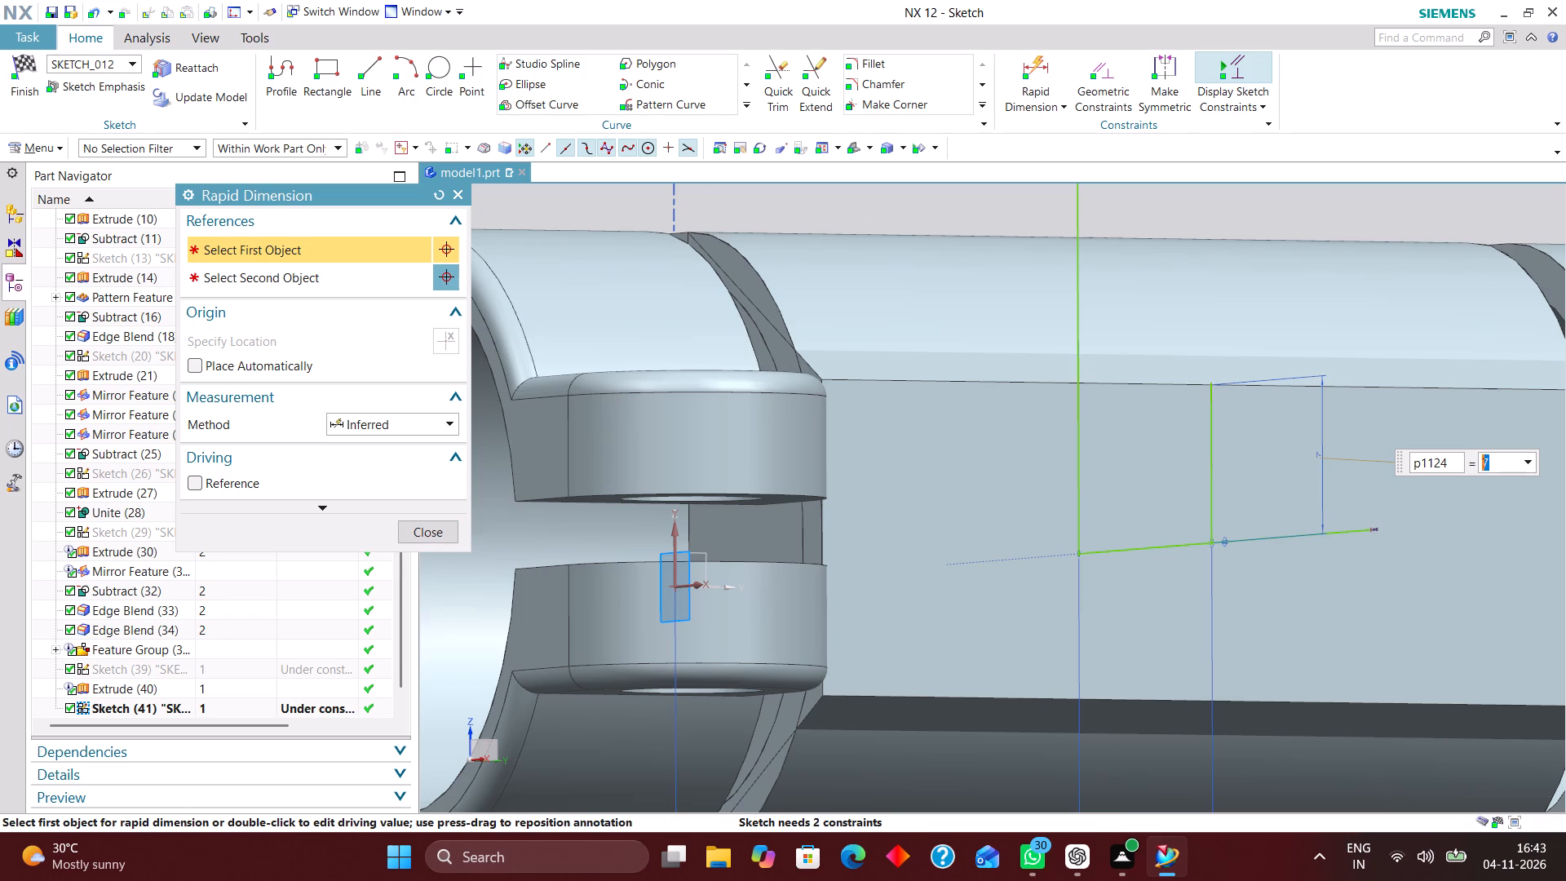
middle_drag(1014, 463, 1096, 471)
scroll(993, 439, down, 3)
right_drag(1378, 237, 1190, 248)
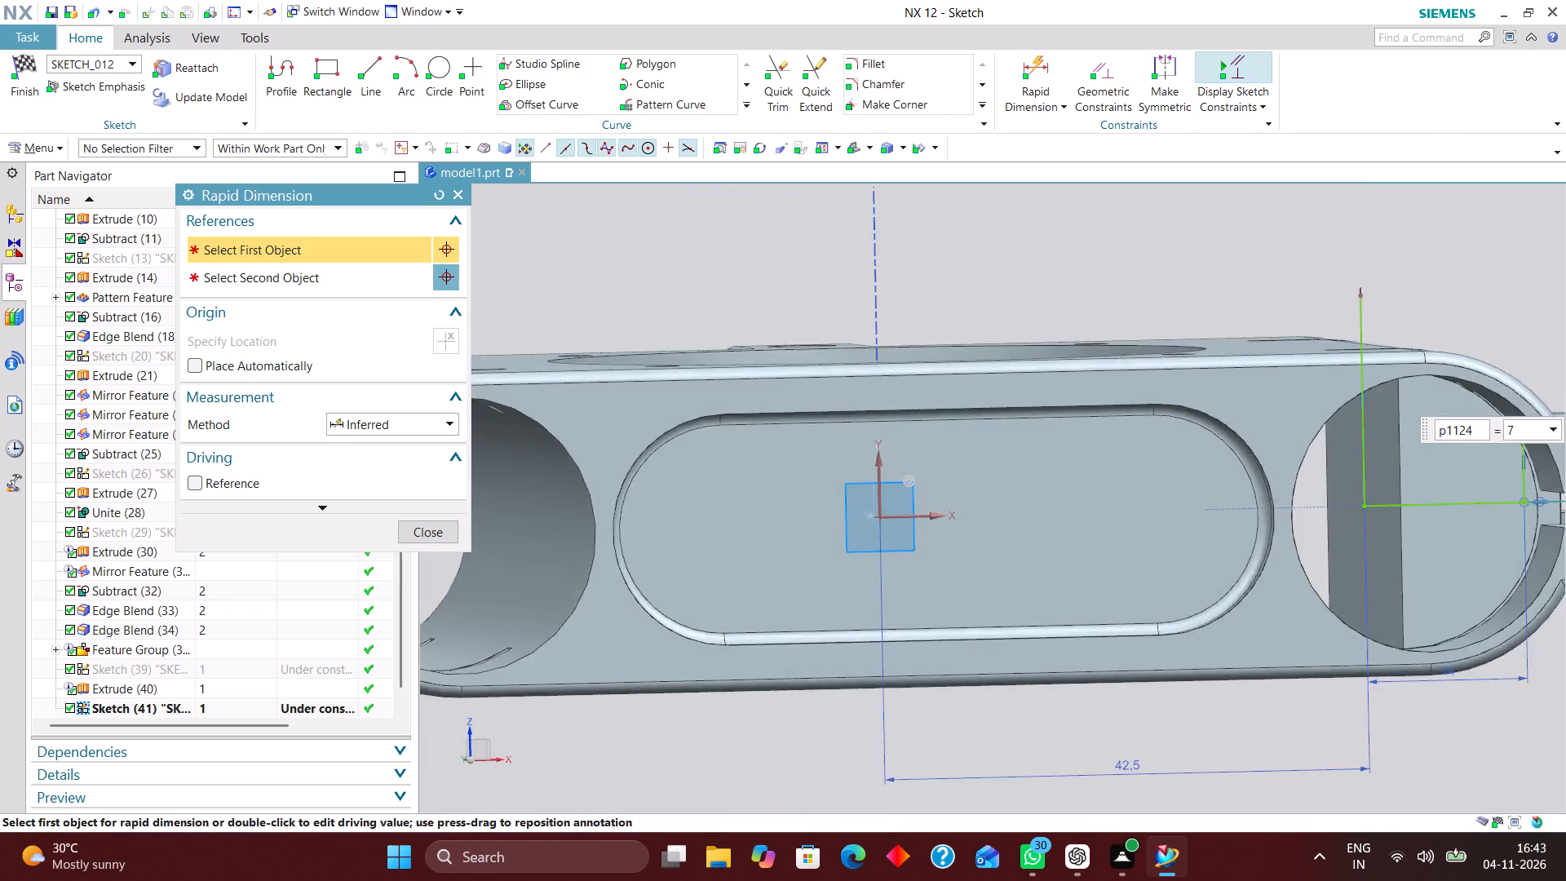
Draw a sloped line about 20 mm long from the short vertical line's upper end to beyond the bore-centre vertical line.
scroll(912, 352, down, 3)
scroll(1315, 356, up, 4)
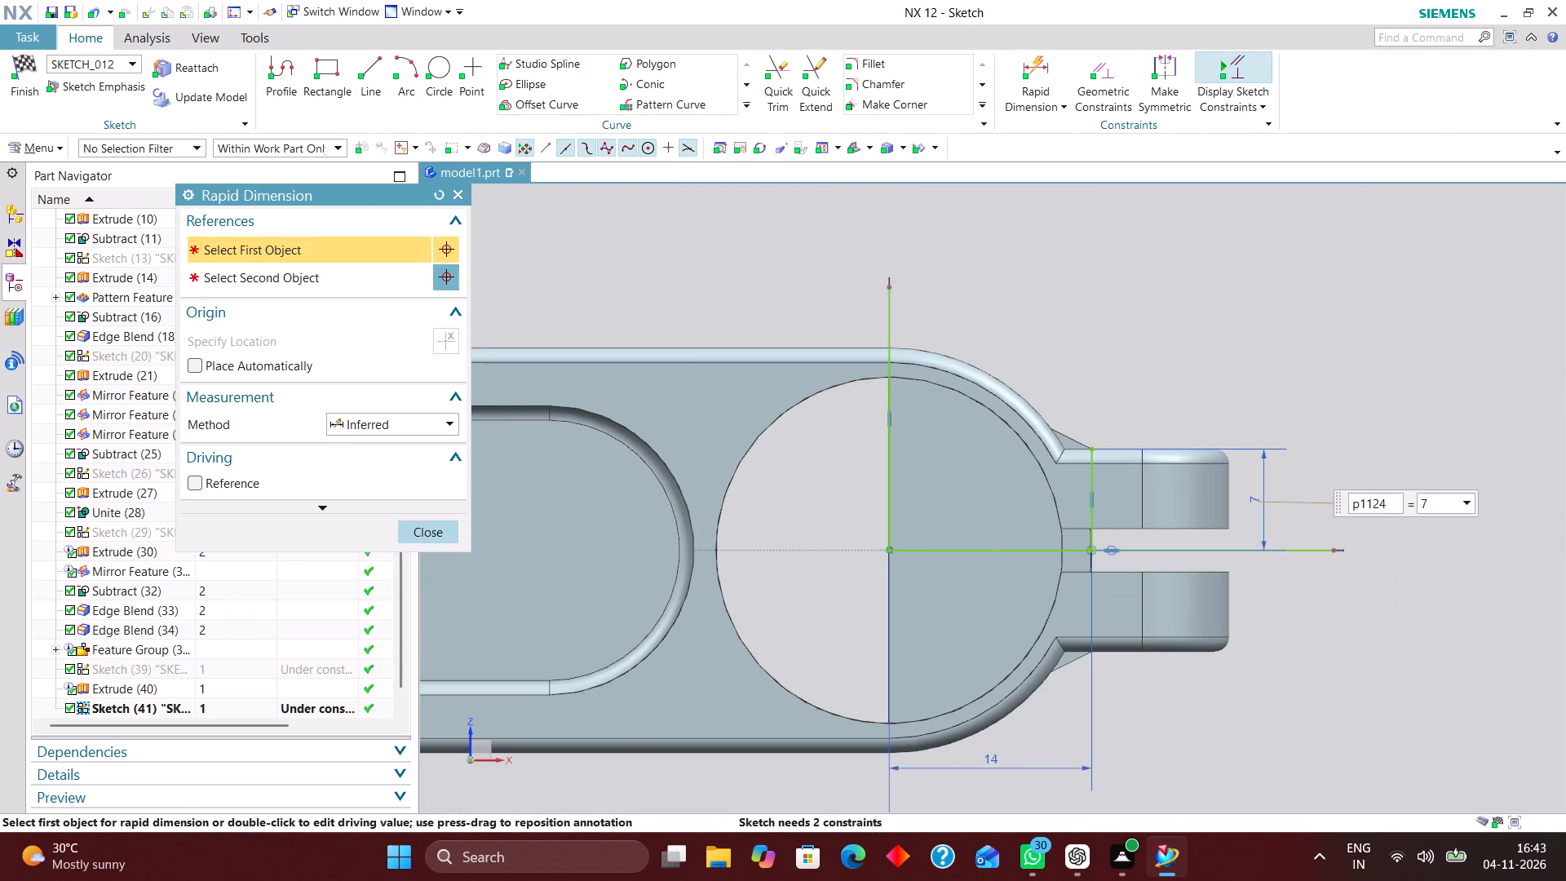
click(449, 538)
click(383, 72)
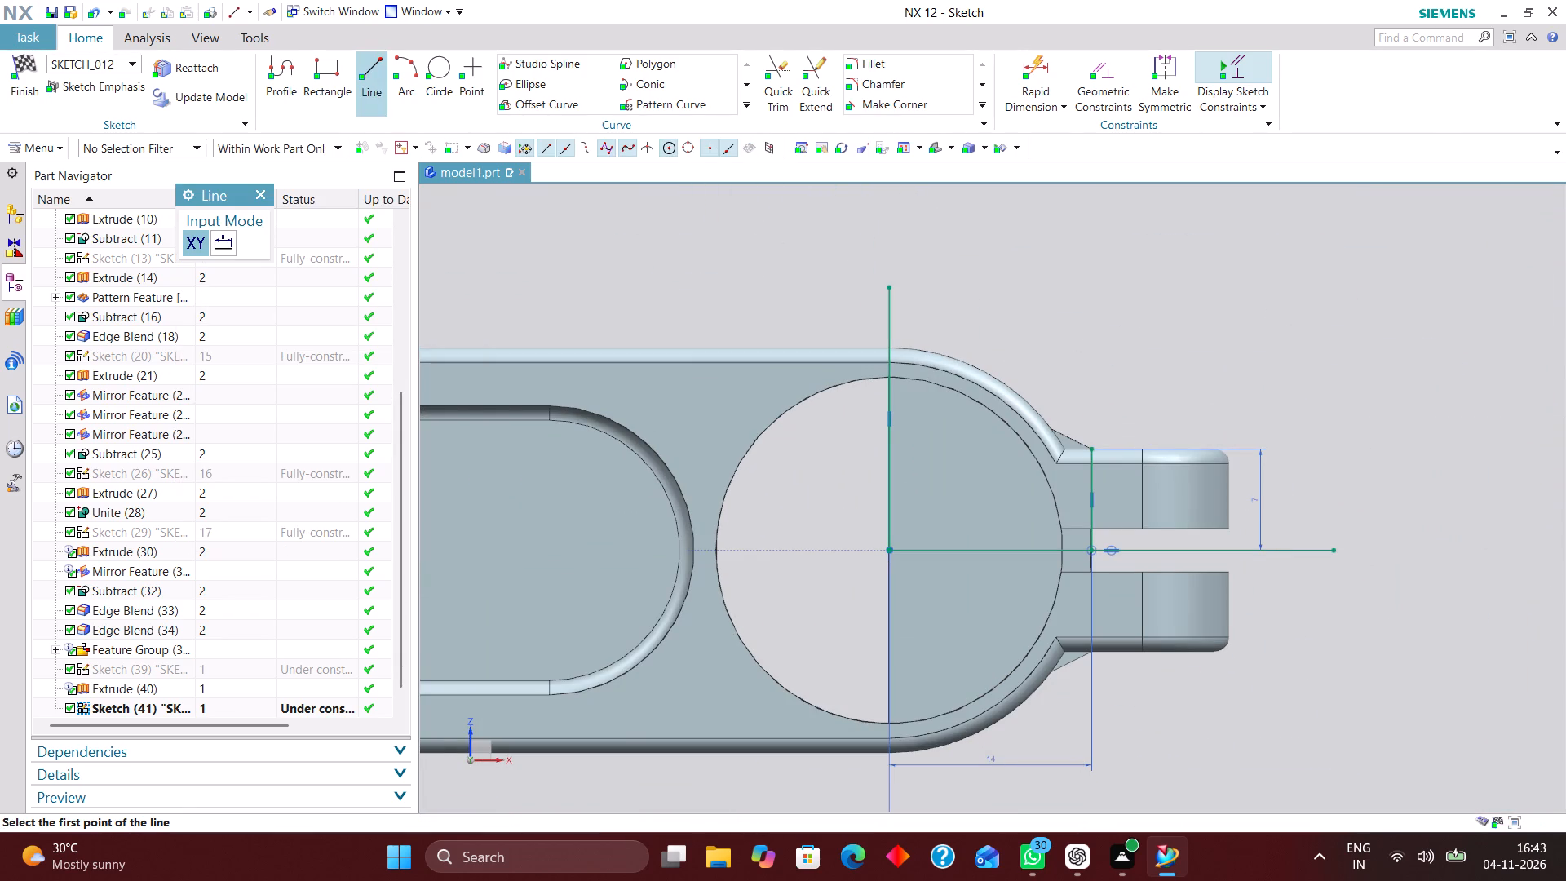
click(1095, 444)
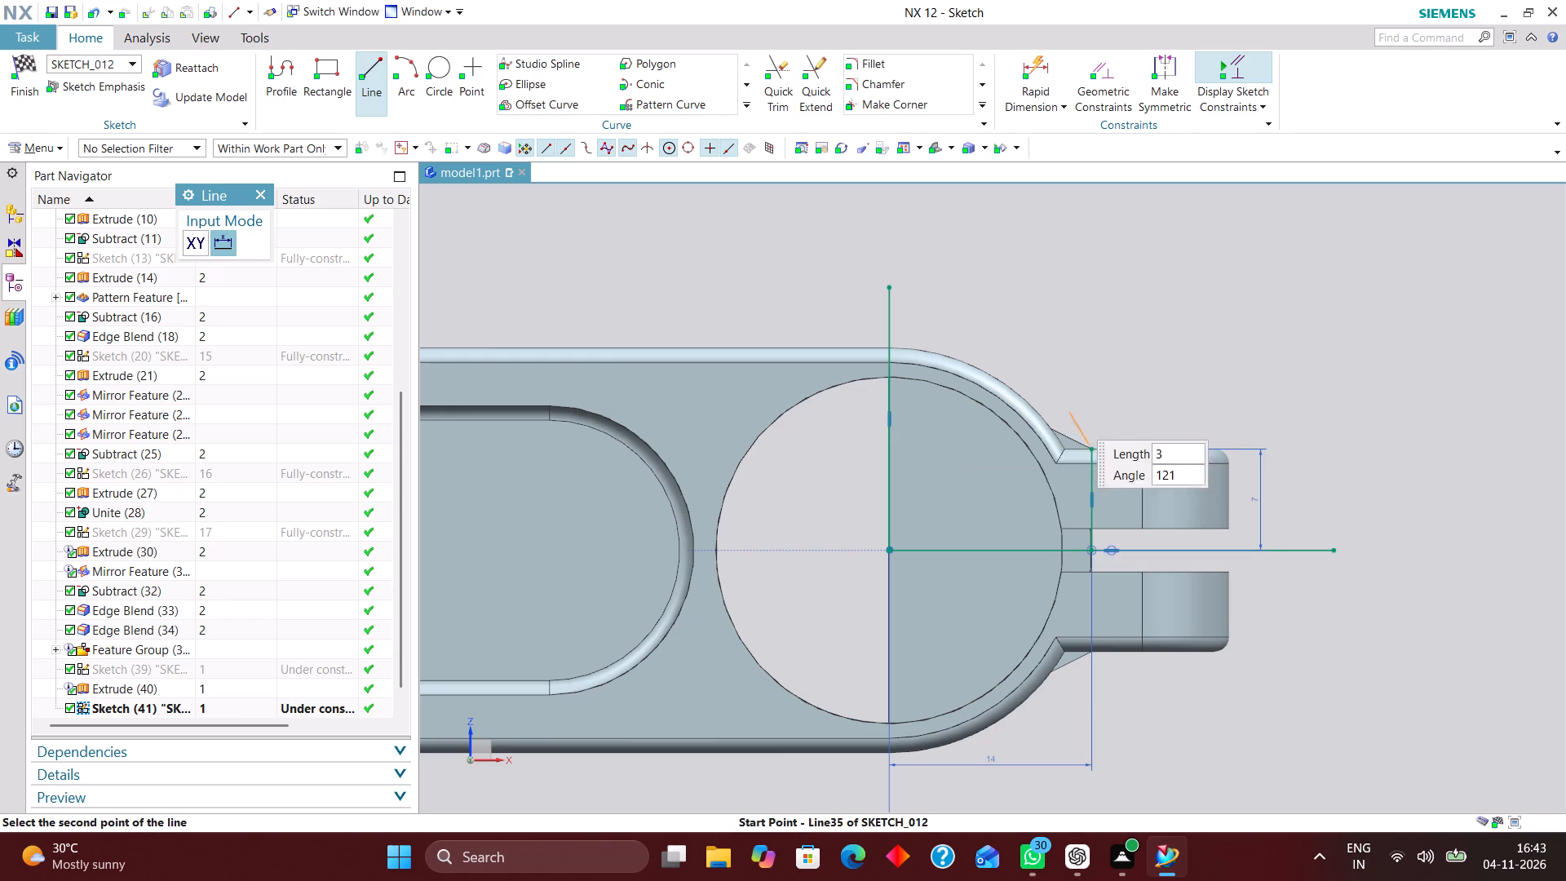
click(837, 316)
click(258, 193)
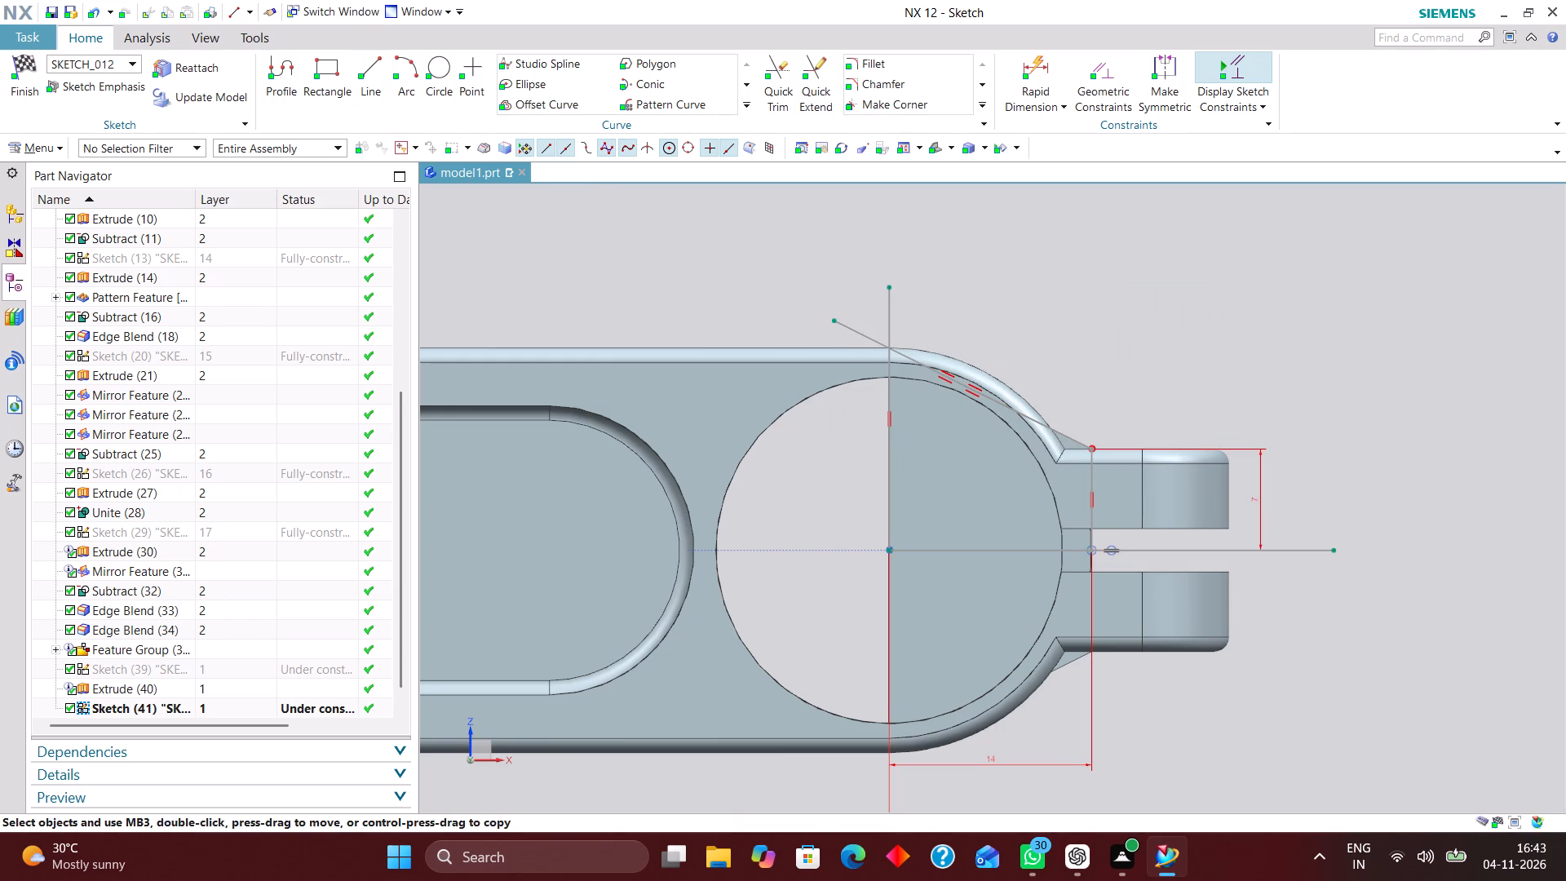
Trim the overhangs of the sloped line and the bore-centre vertical line beyond their intersection.
click(770, 74)
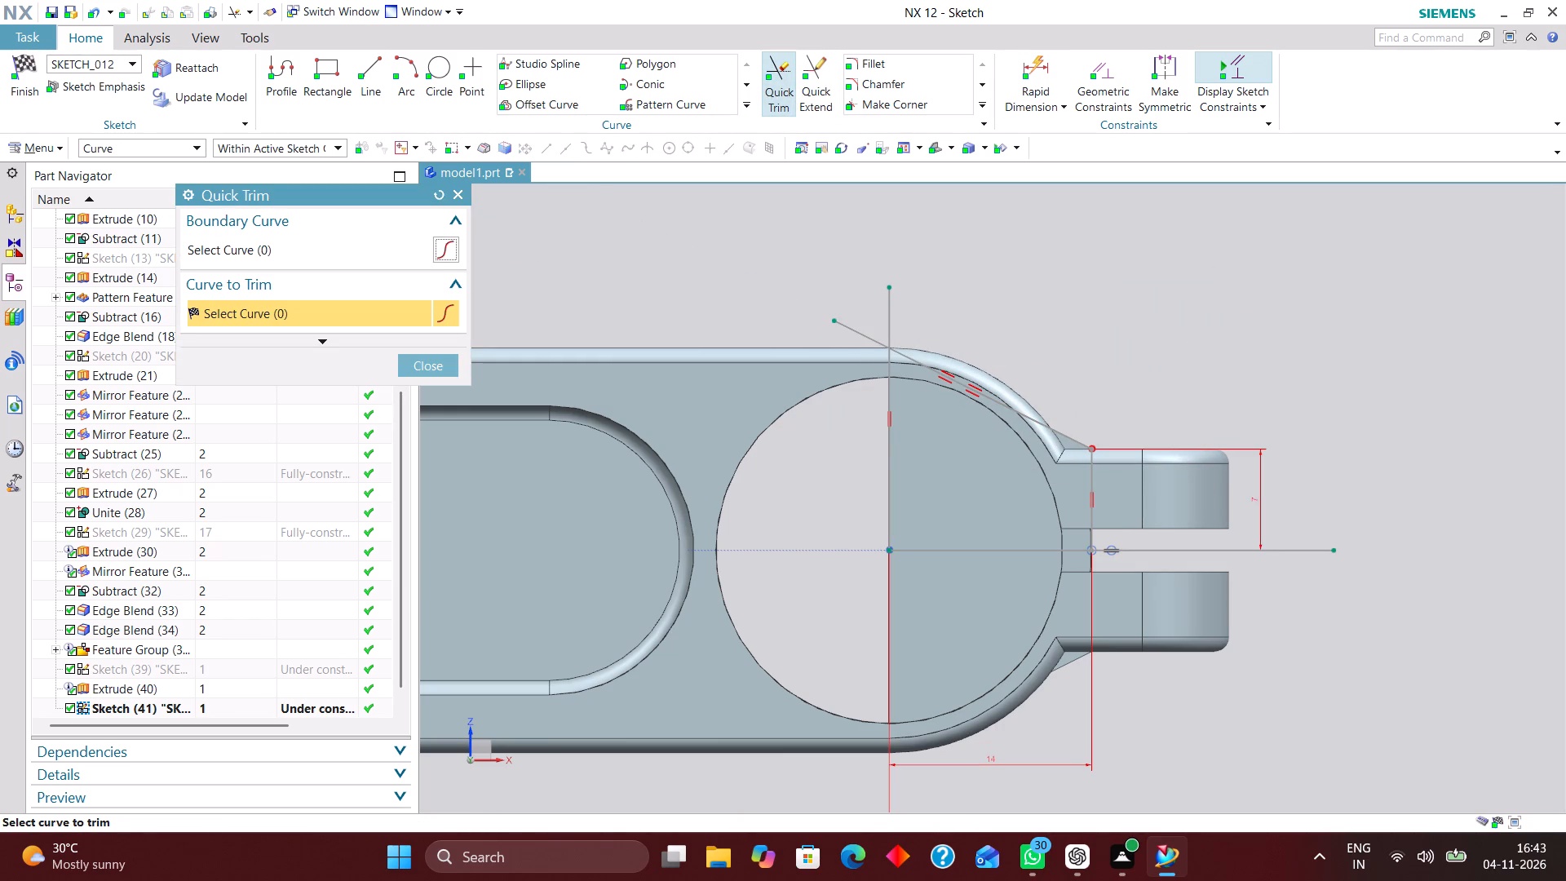
click(887, 292)
click(853, 320)
click(853, 325)
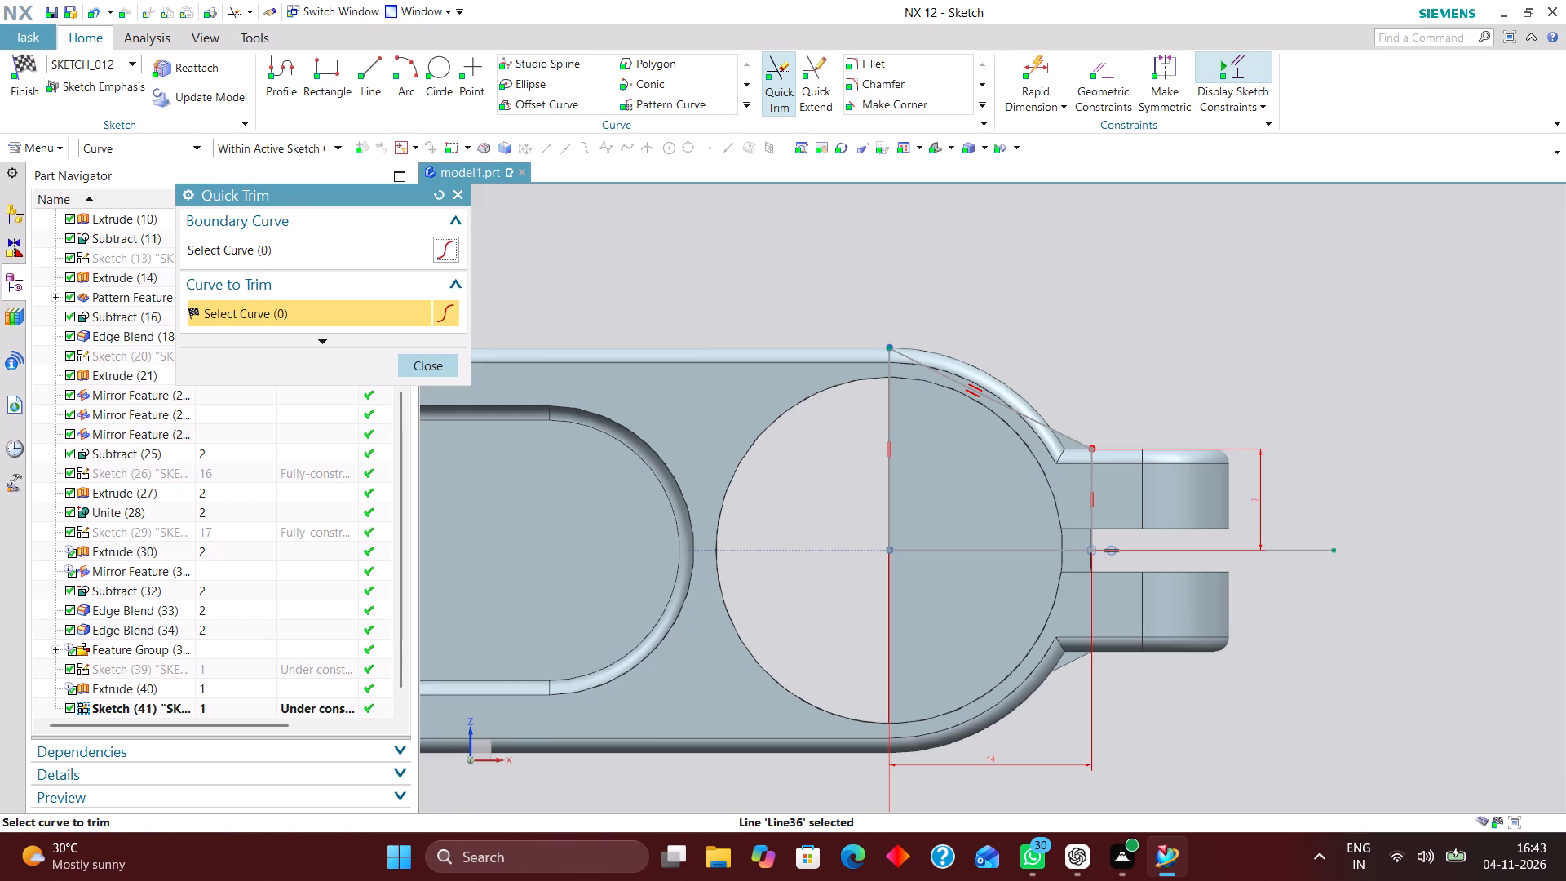
click(432, 367)
Examine how the sloped sketch line fits the flared block and the clamp's rounded outer edge.
scroll(928, 454, up, 4)
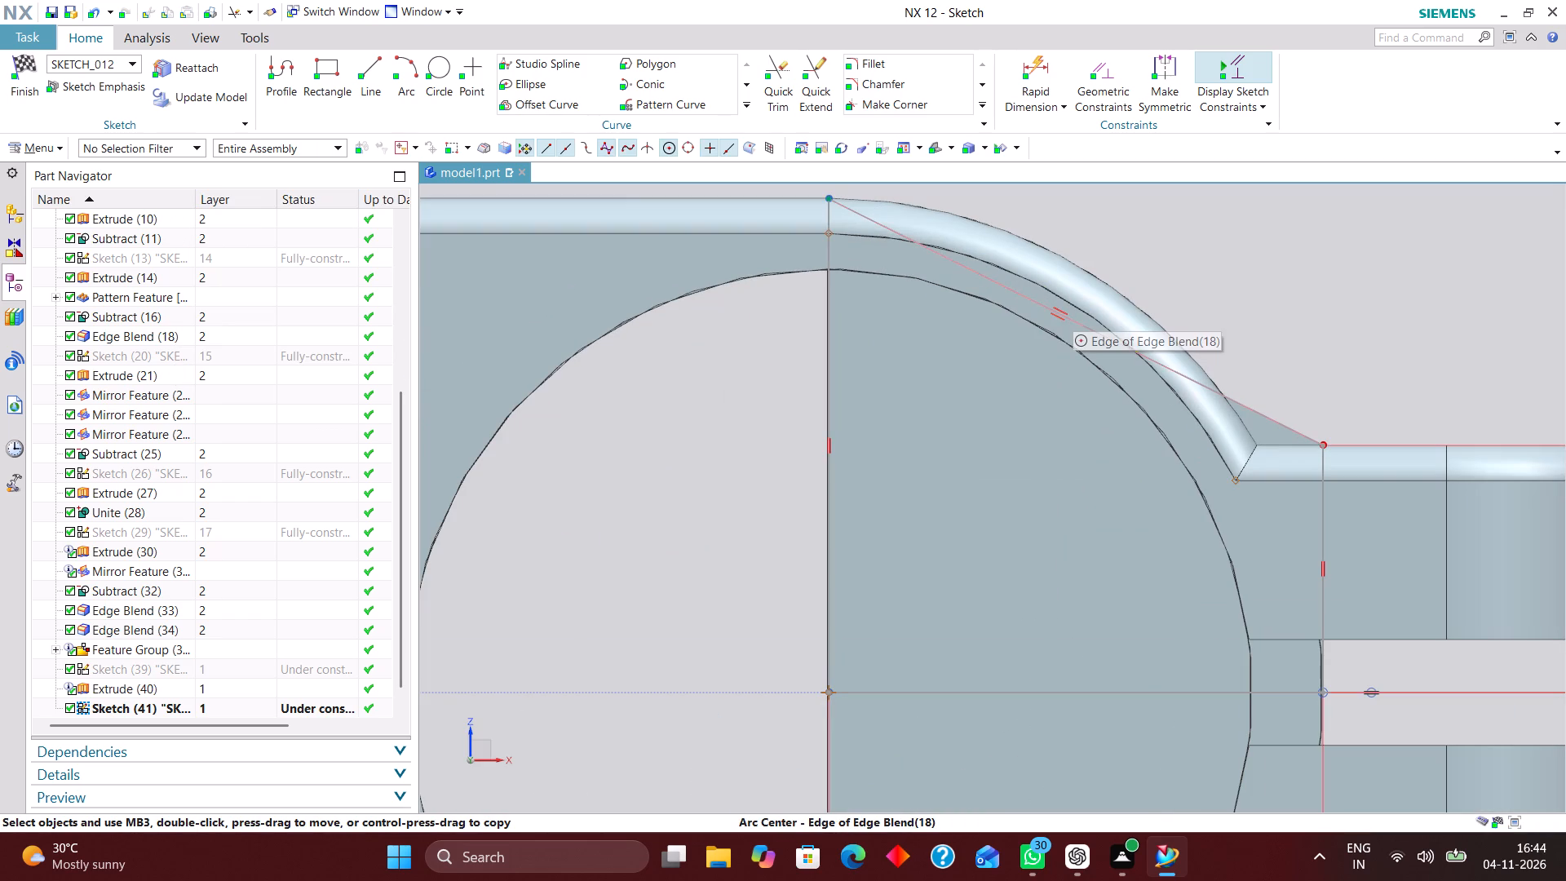
right_drag(1064, 312, 911, 291)
scroll(1022, 348, down, 5)
middle_drag(1281, 286, 1214, 312)
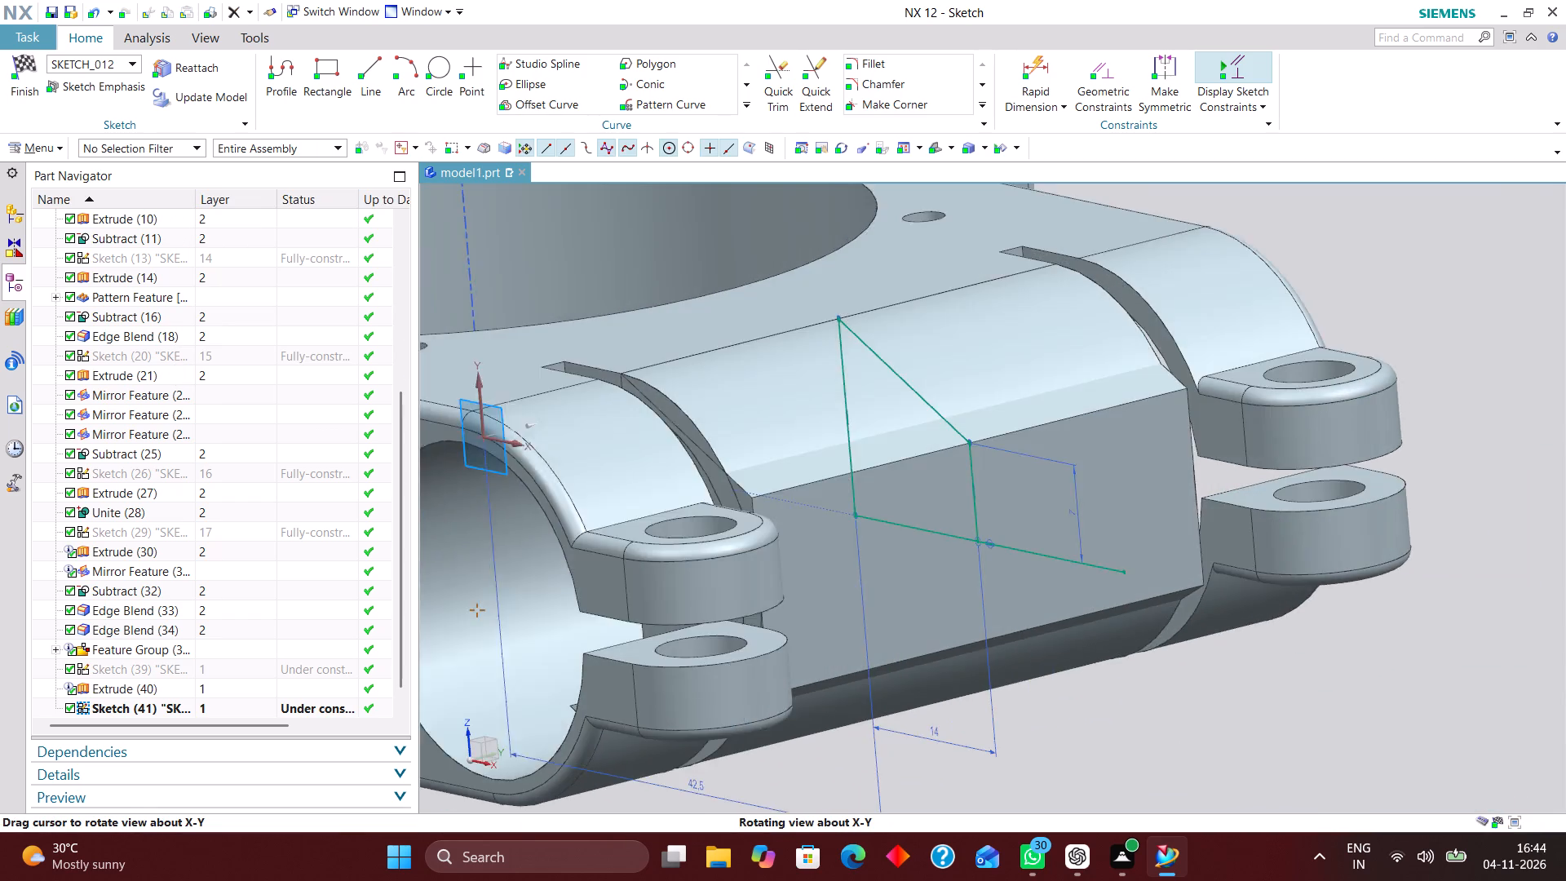
middle_drag(1214, 312, 1267, 303)
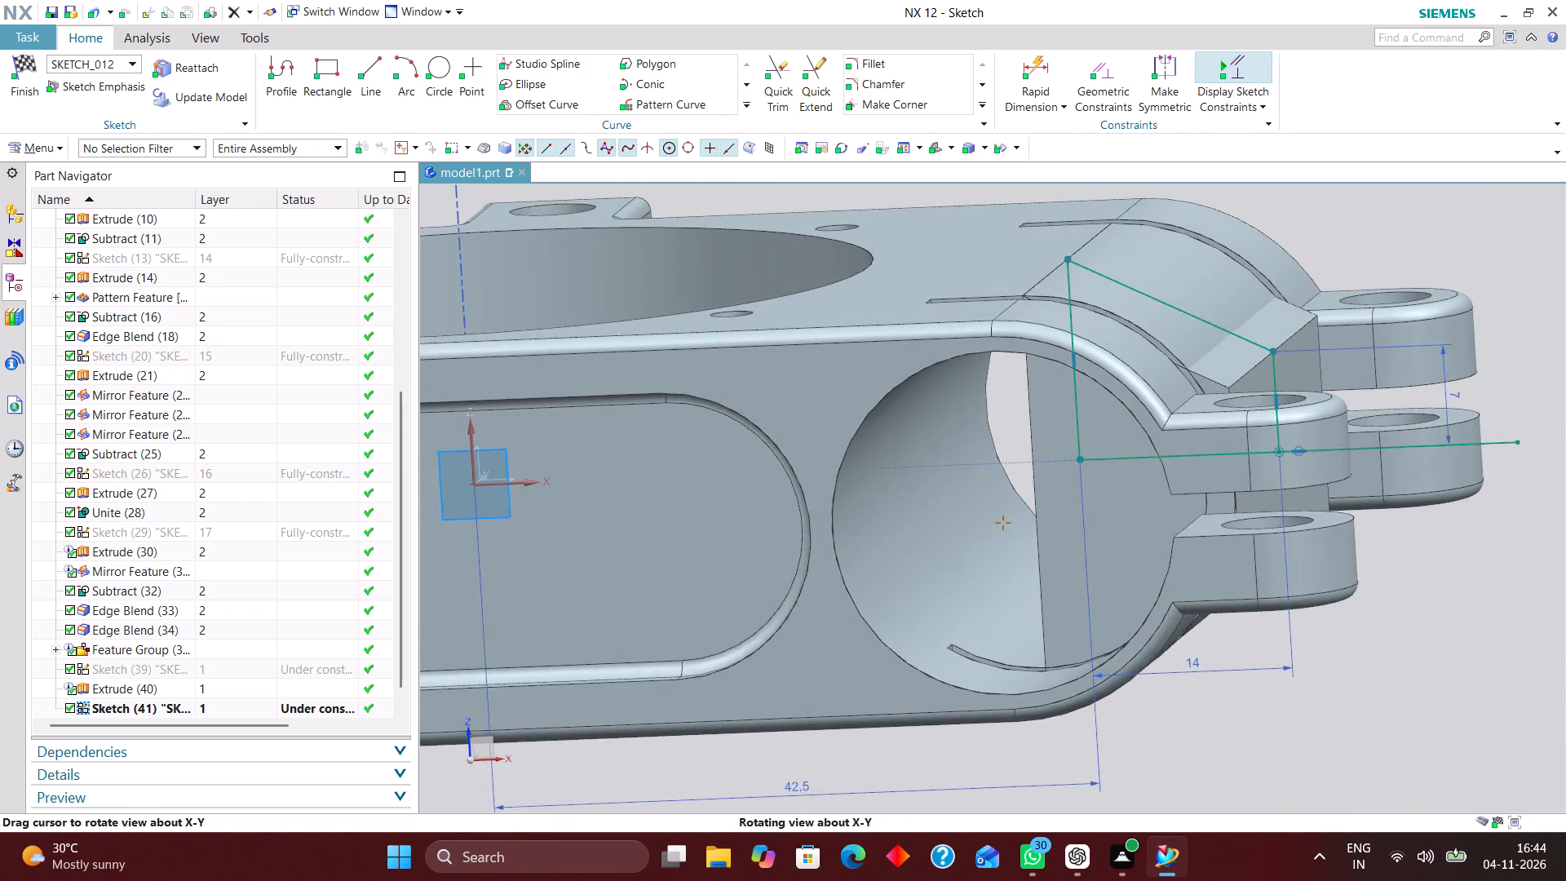
middle_drag(1267, 303, 1267, 307)
scroll(1348, 253, down, 2)
right_drag(1382, 205, 1259, 247)
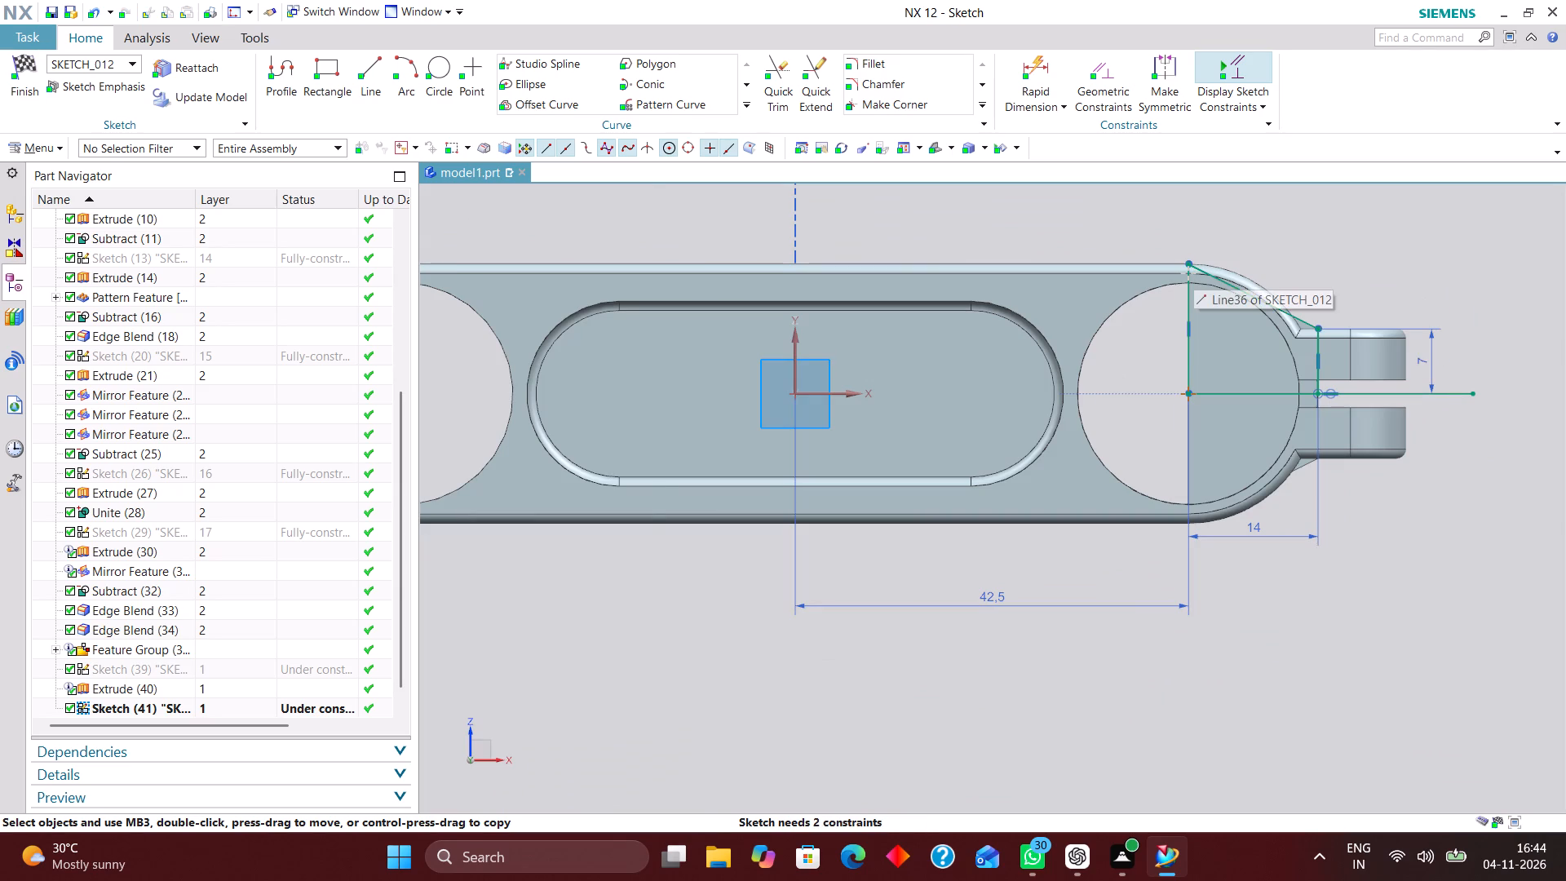
scroll(1370, 353, up, 3)
scroll(1341, 303, down, 4)
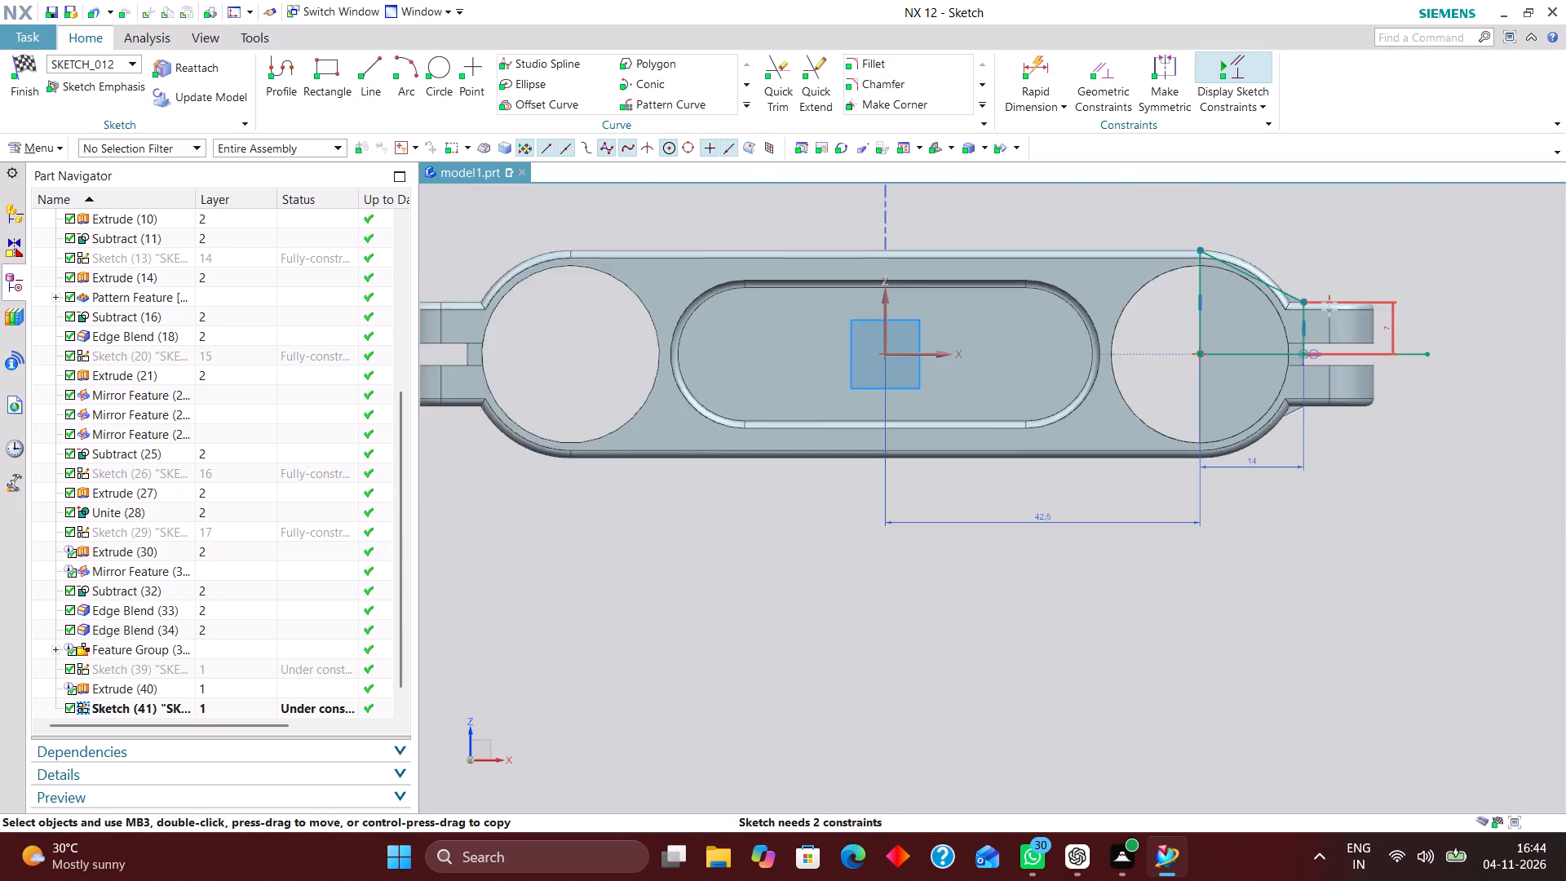
scroll(1327, 231, up, 5)
scroll(1164, 384, down, 2)
scroll(1198, 334, up, 2)
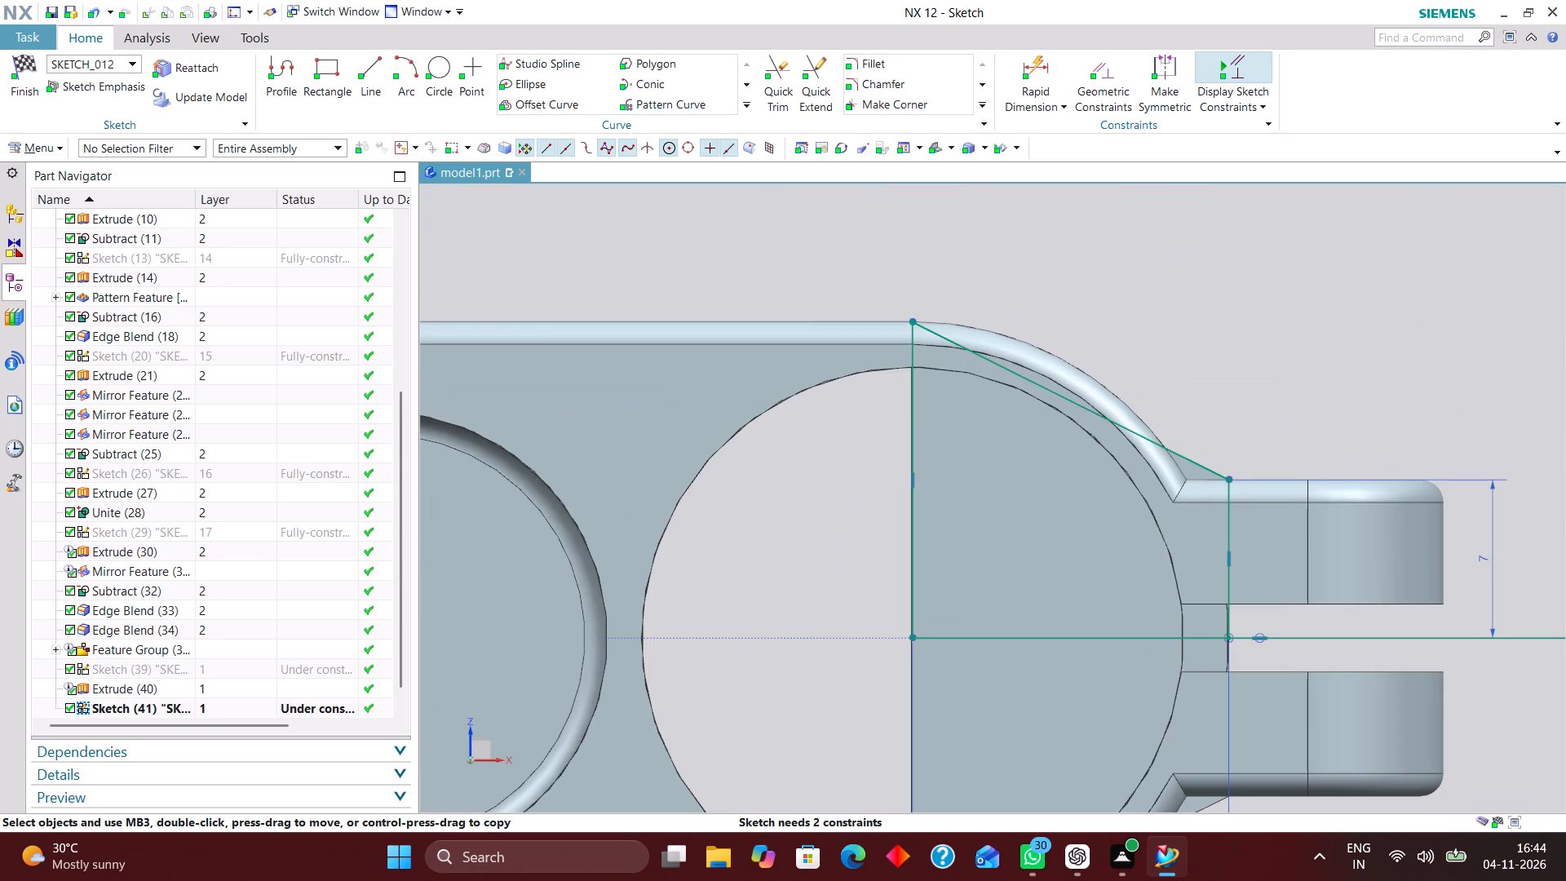
Draw vertical lines upward from both sloped-line ends, the bore-side one about 8.1 mm, and a horizontal line across the top past the outer one.
click(365, 69)
scroll(715, 482, down, 3)
scroll(874, 325, up, 2)
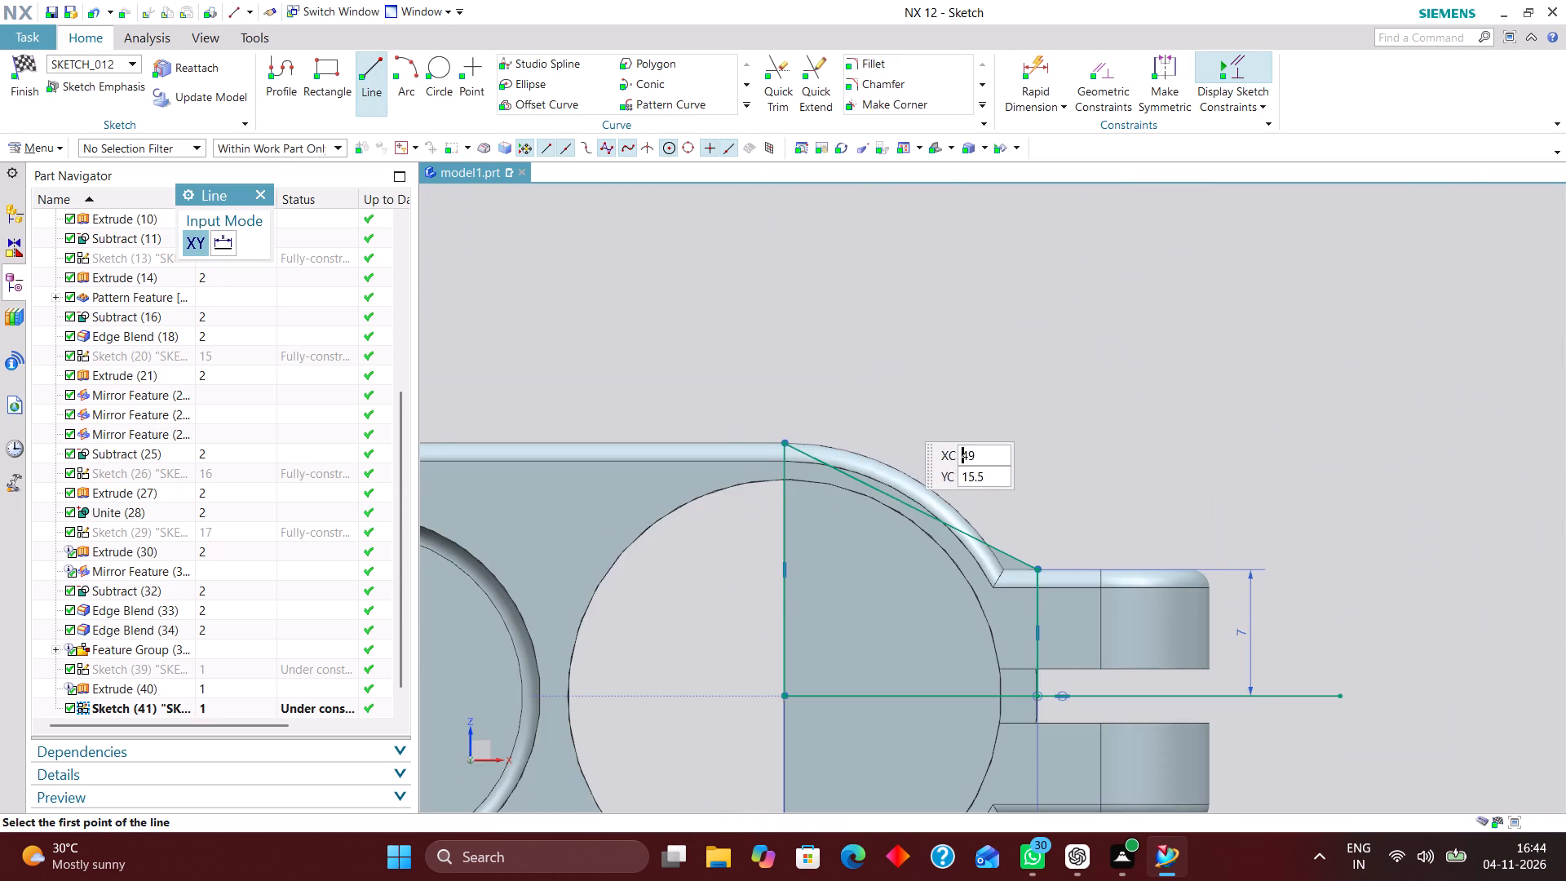
scroll(900, 417, up, 2)
click(717, 449)
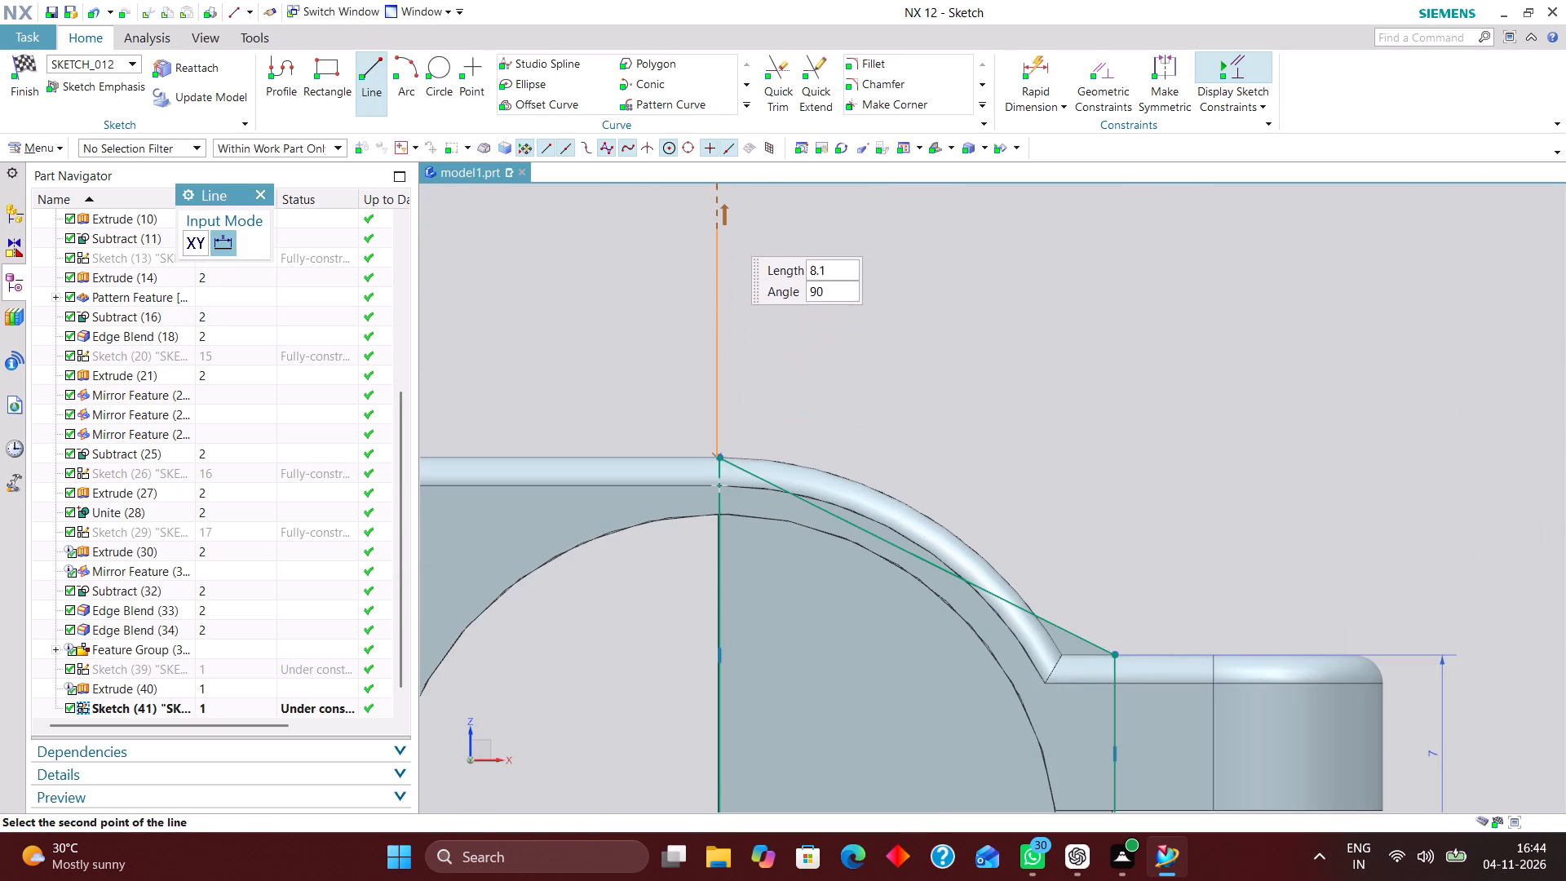
click(724, 229)
click(1119, 650)
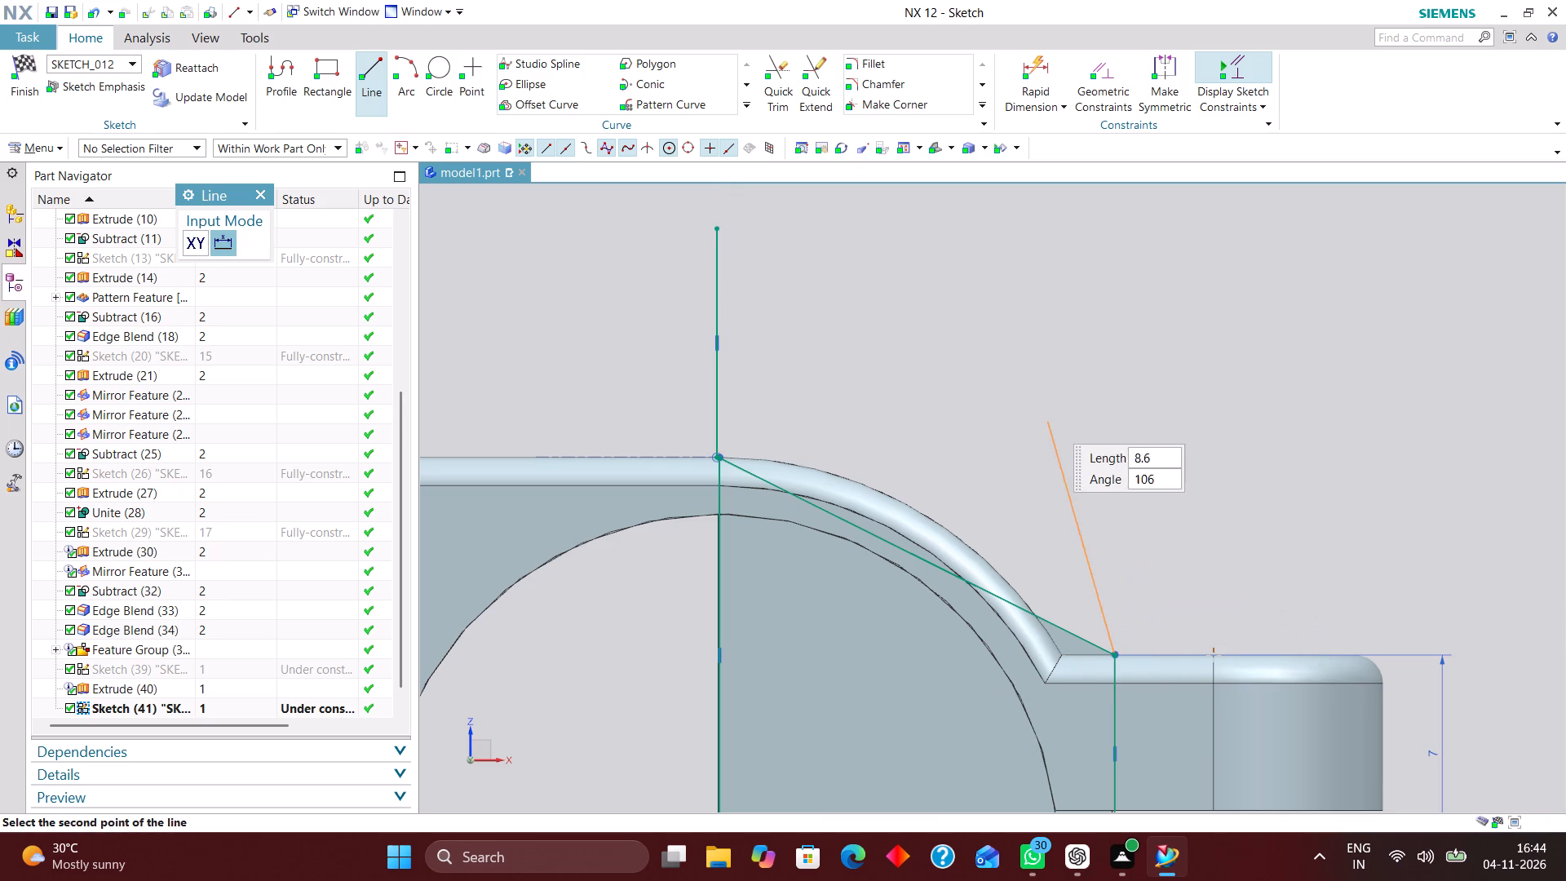
click(1110, 233)
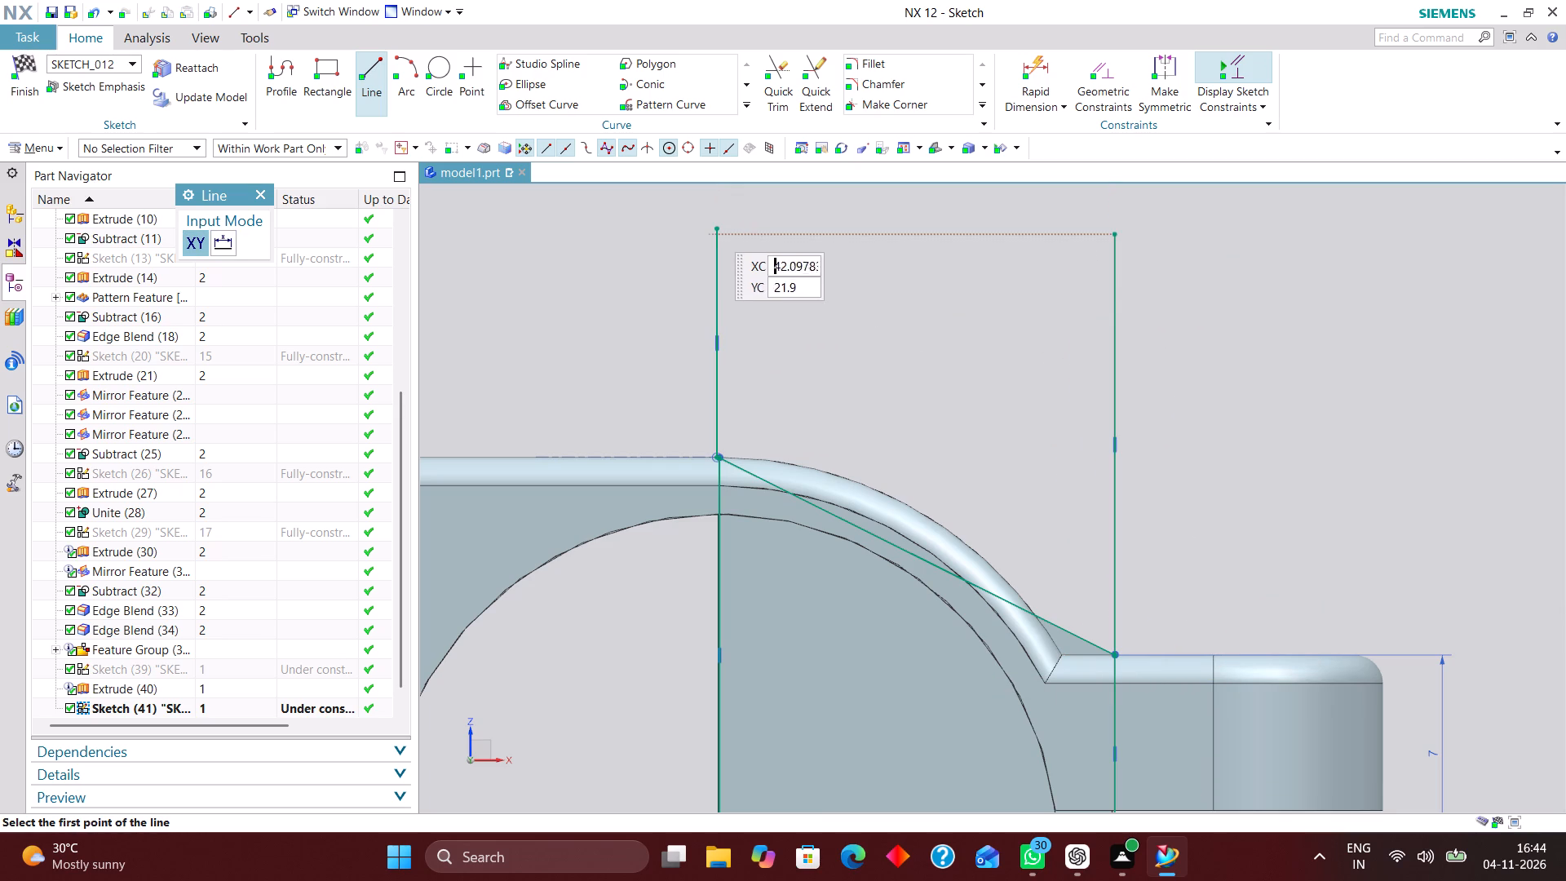
click(716, 228)
click(1213, 233)
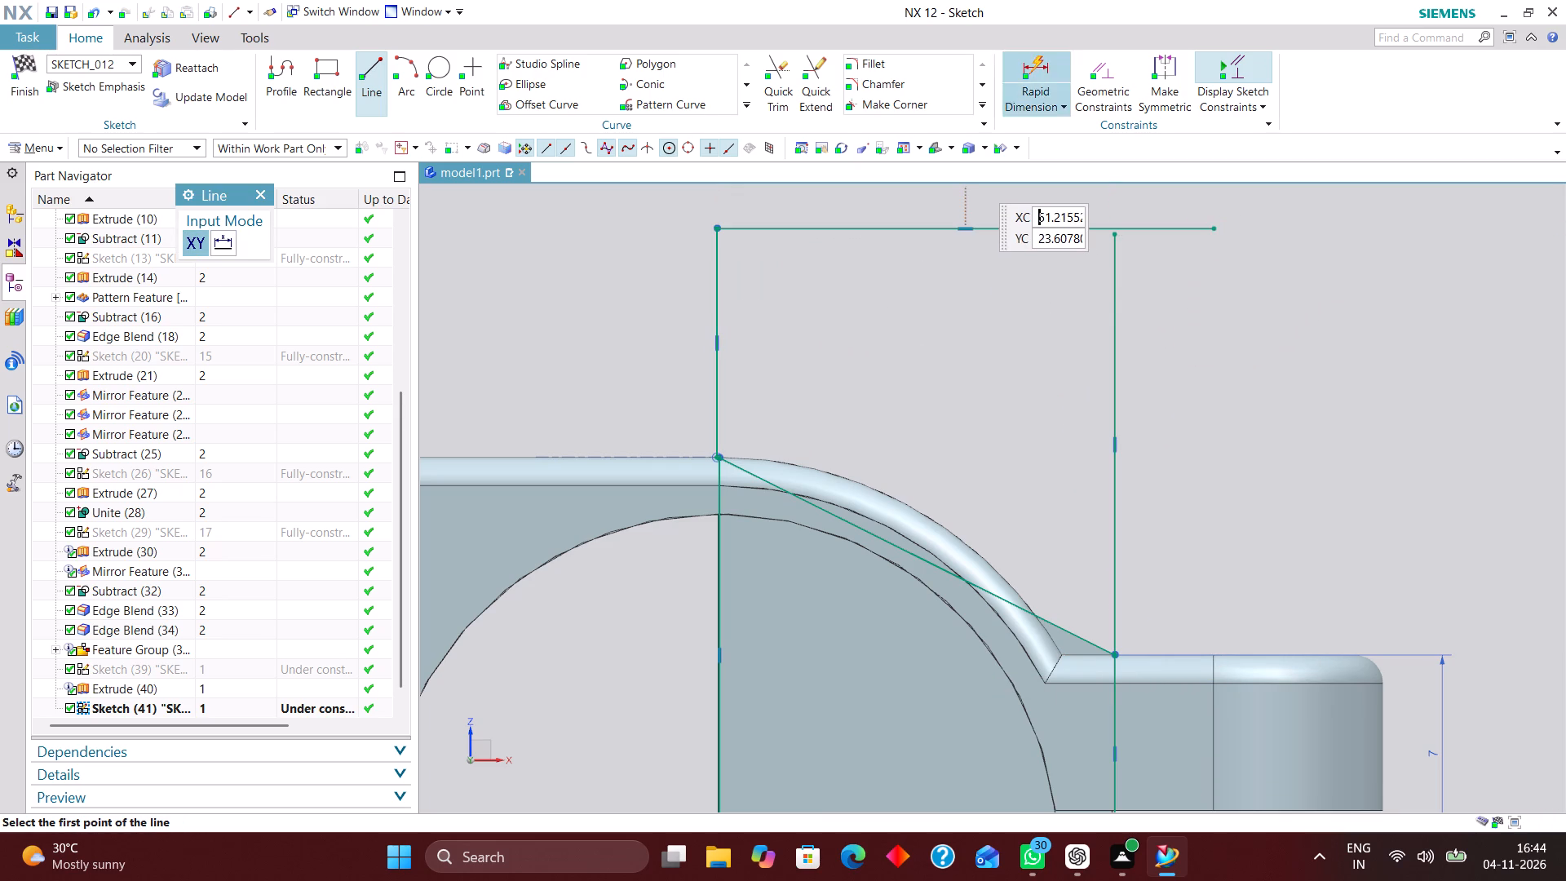
Extend the outer vertical line to the top horizontal line and trim the horizontal overhang to close the profile.
click(814, 78)
click(1111, 282)
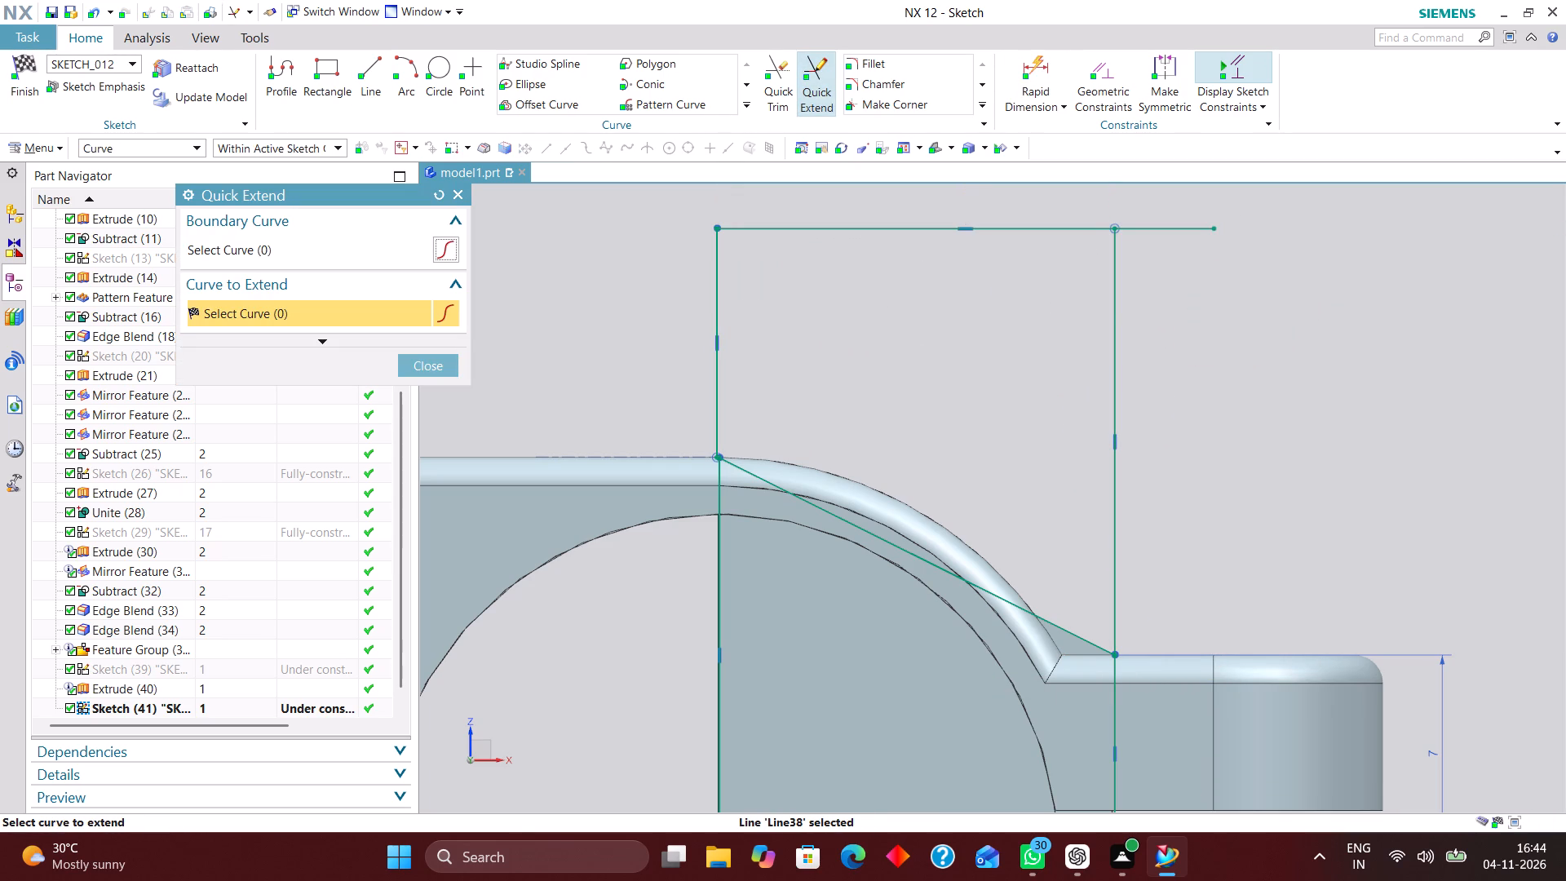
click(427, 368)
click(776, 82)
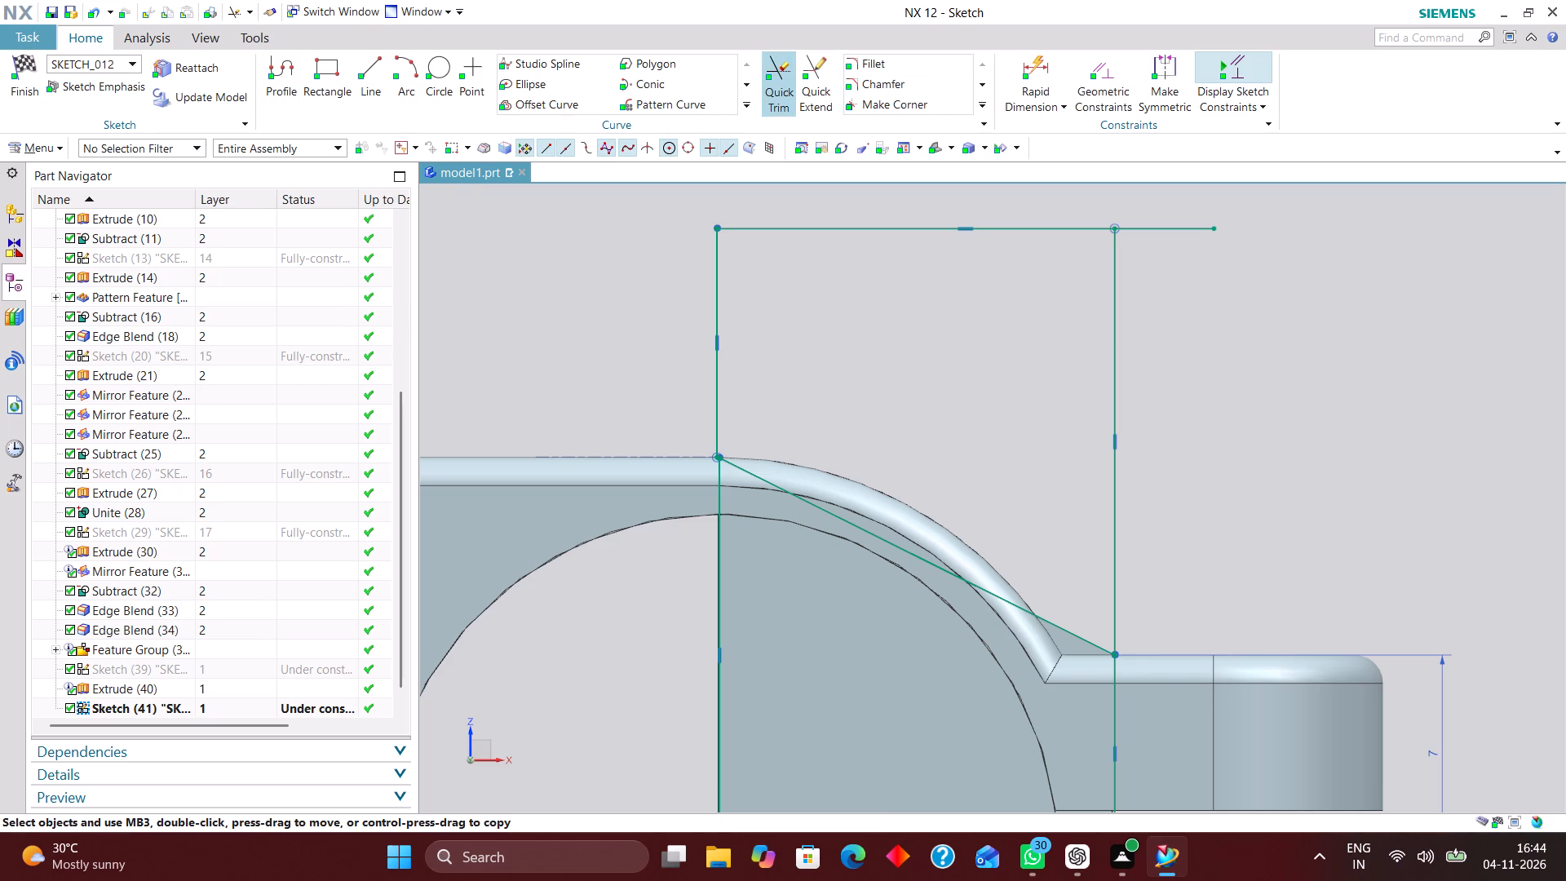
click(1166, 230)
scroll(1028, 242, down, 1)
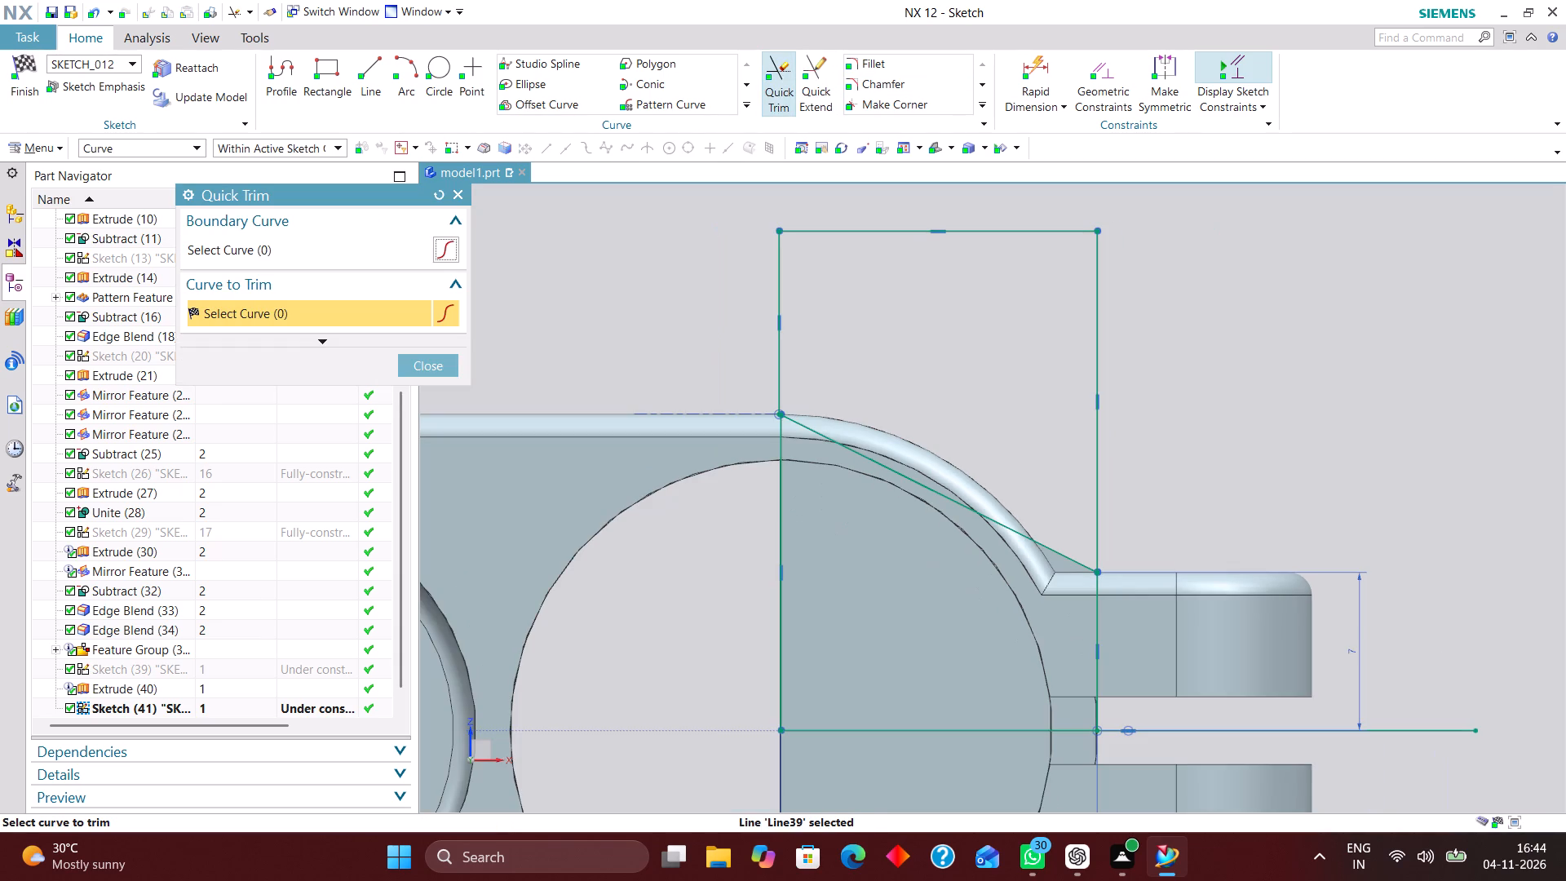
click(439, 364)
Hide the flared block between the positive-X clamp lugs.
scroll(864, 529, down, 2)
scroll(816, 616, up, 5)
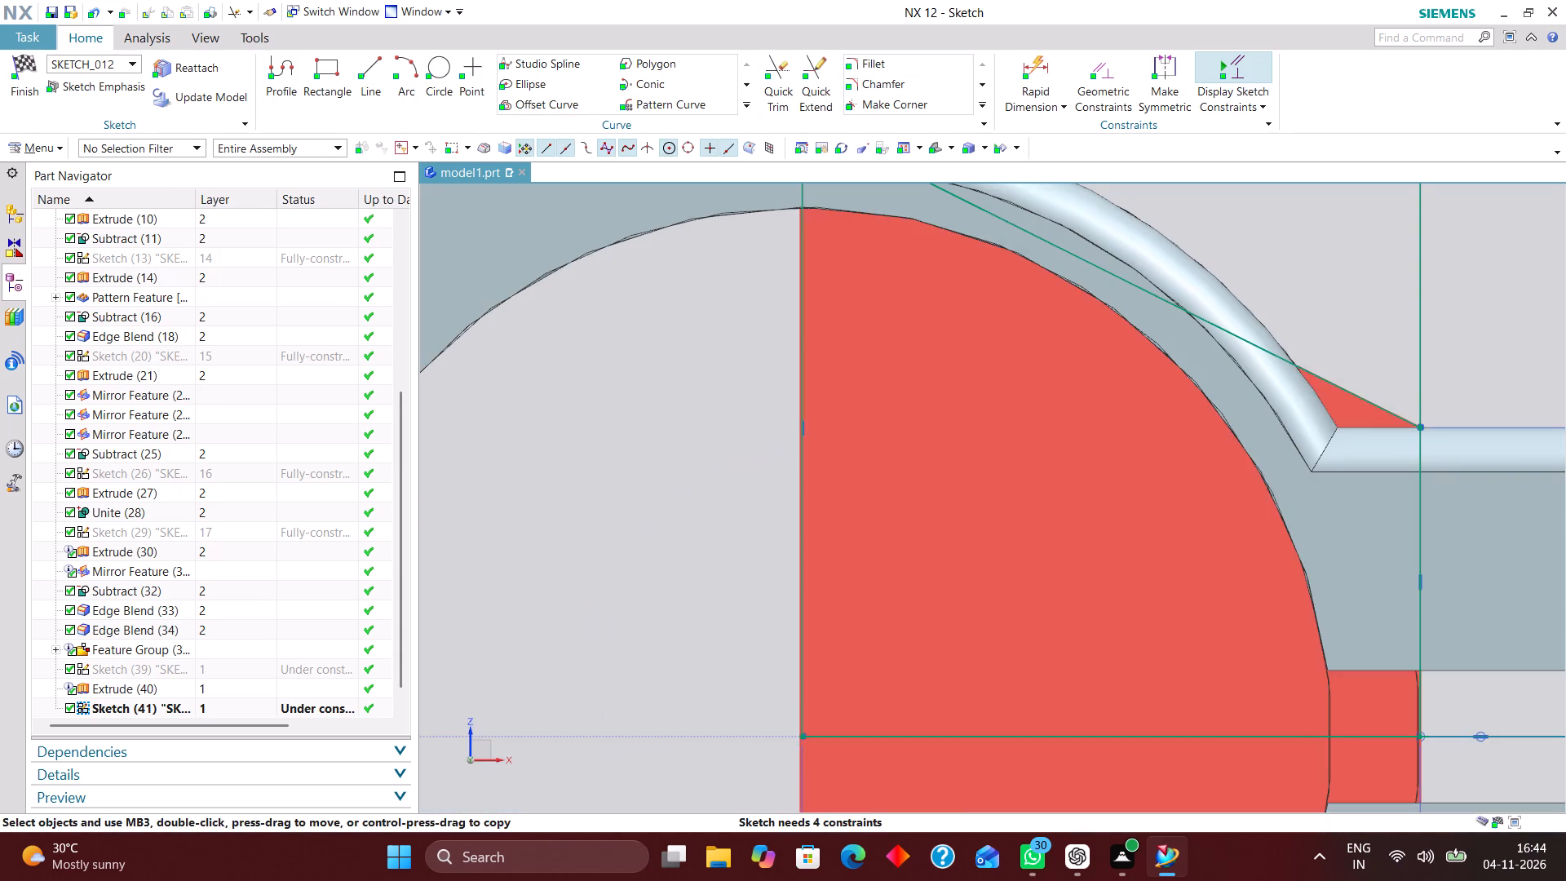
right_click(799, 593)
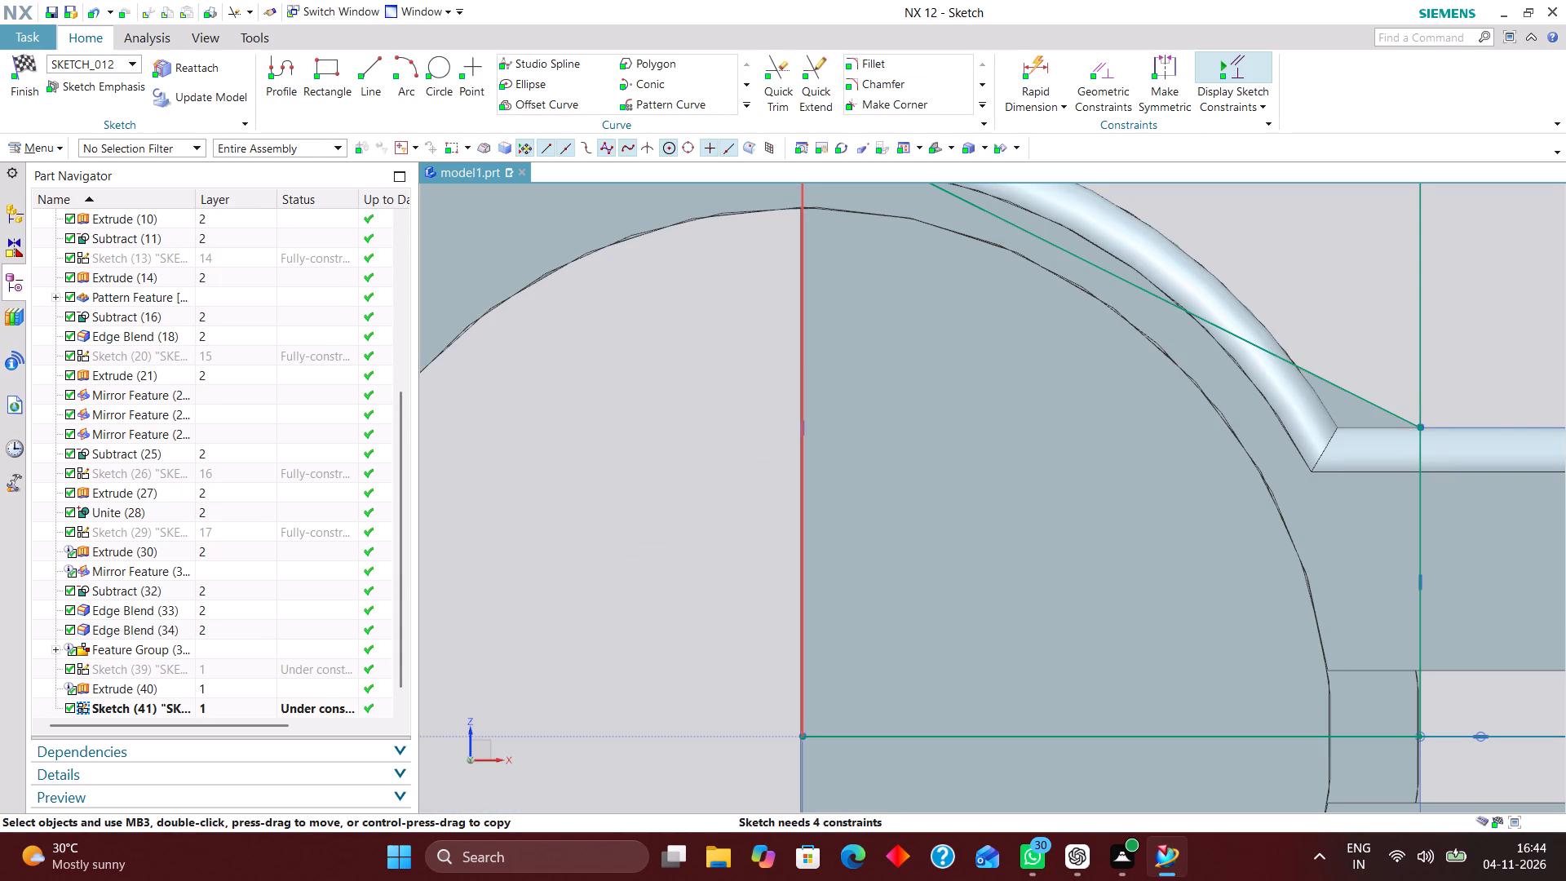
right_drag(804, 591, 948, 718)
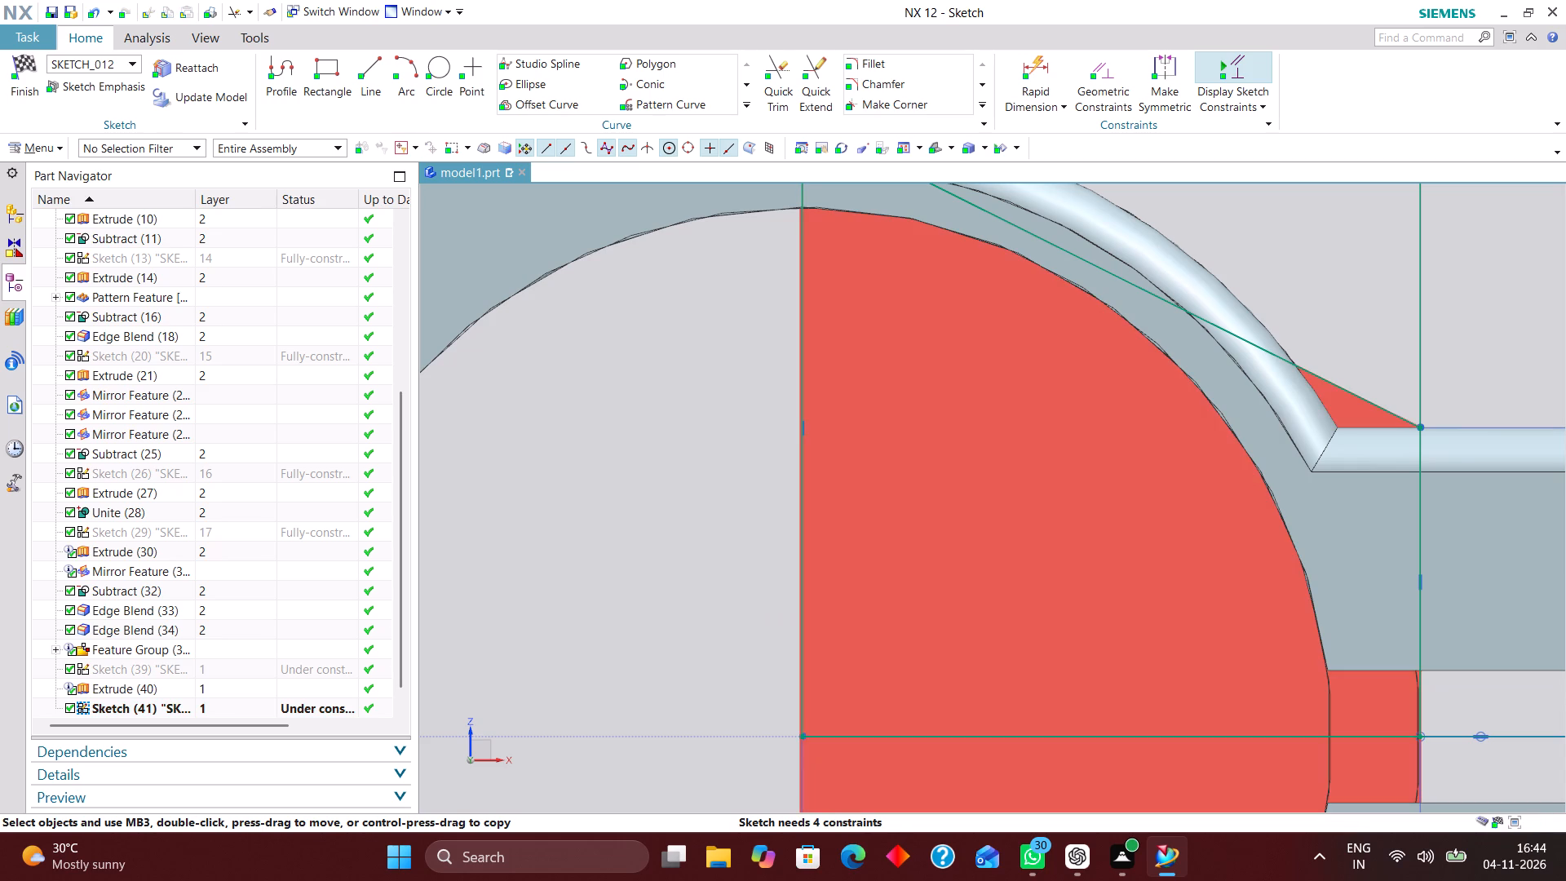
right_drag(952, 498, 935, 680)
Convert the bore-centre vertical line, the short 7 mm vertical line and the horizontal line through the bore centre to reference lines.
right_drag(797, 564, 949, 680)
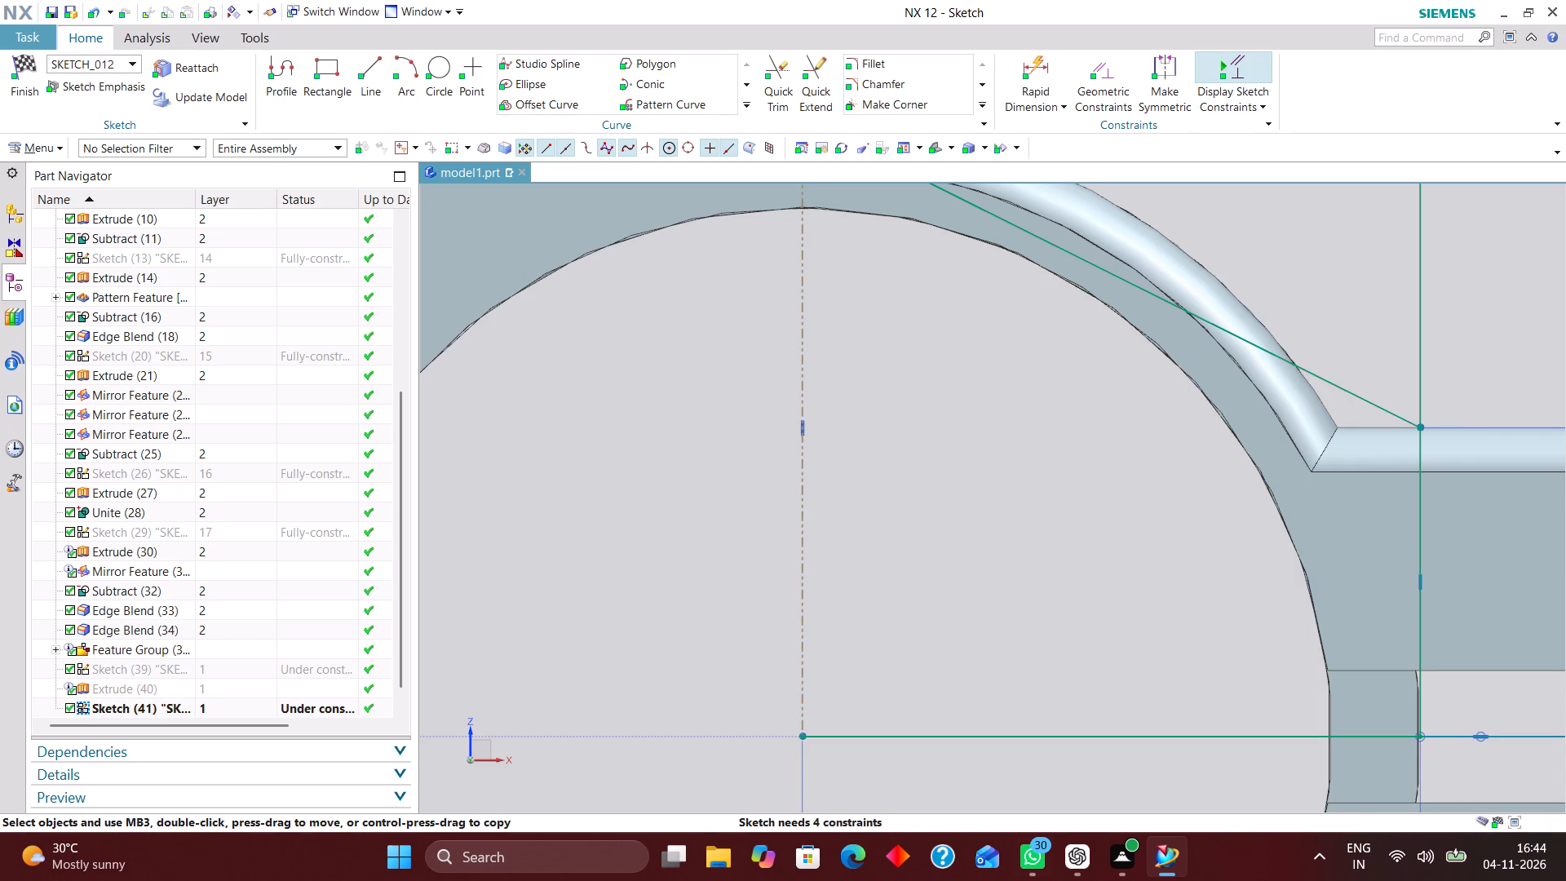
right_drag(977, 734, 1151, 824)
scroll(969, 654, down, 2)
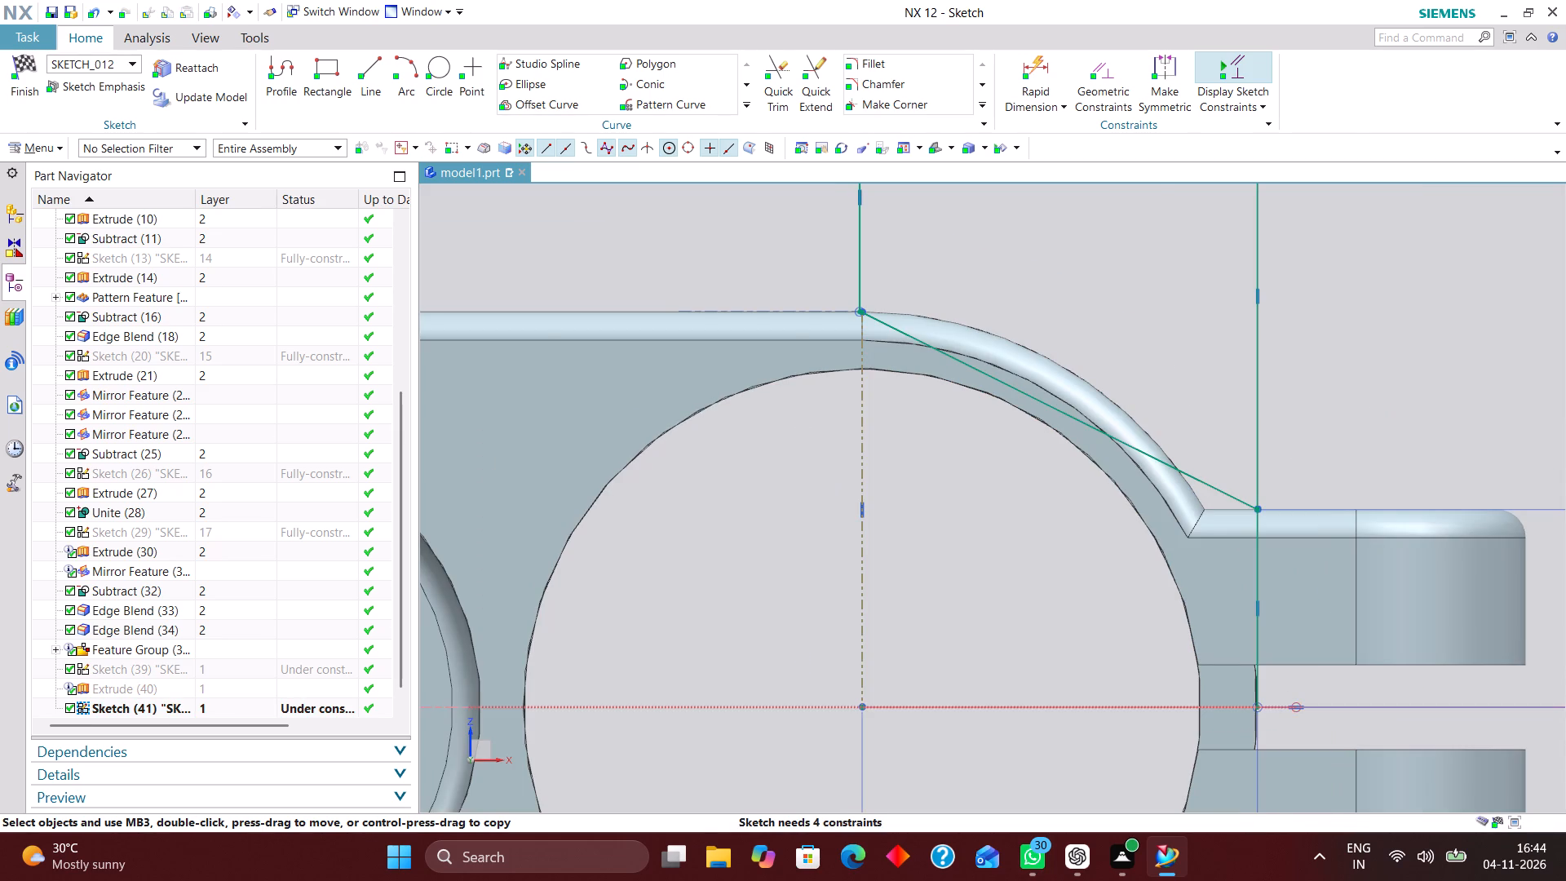
right_drag(1070, 702, 1169, 786)
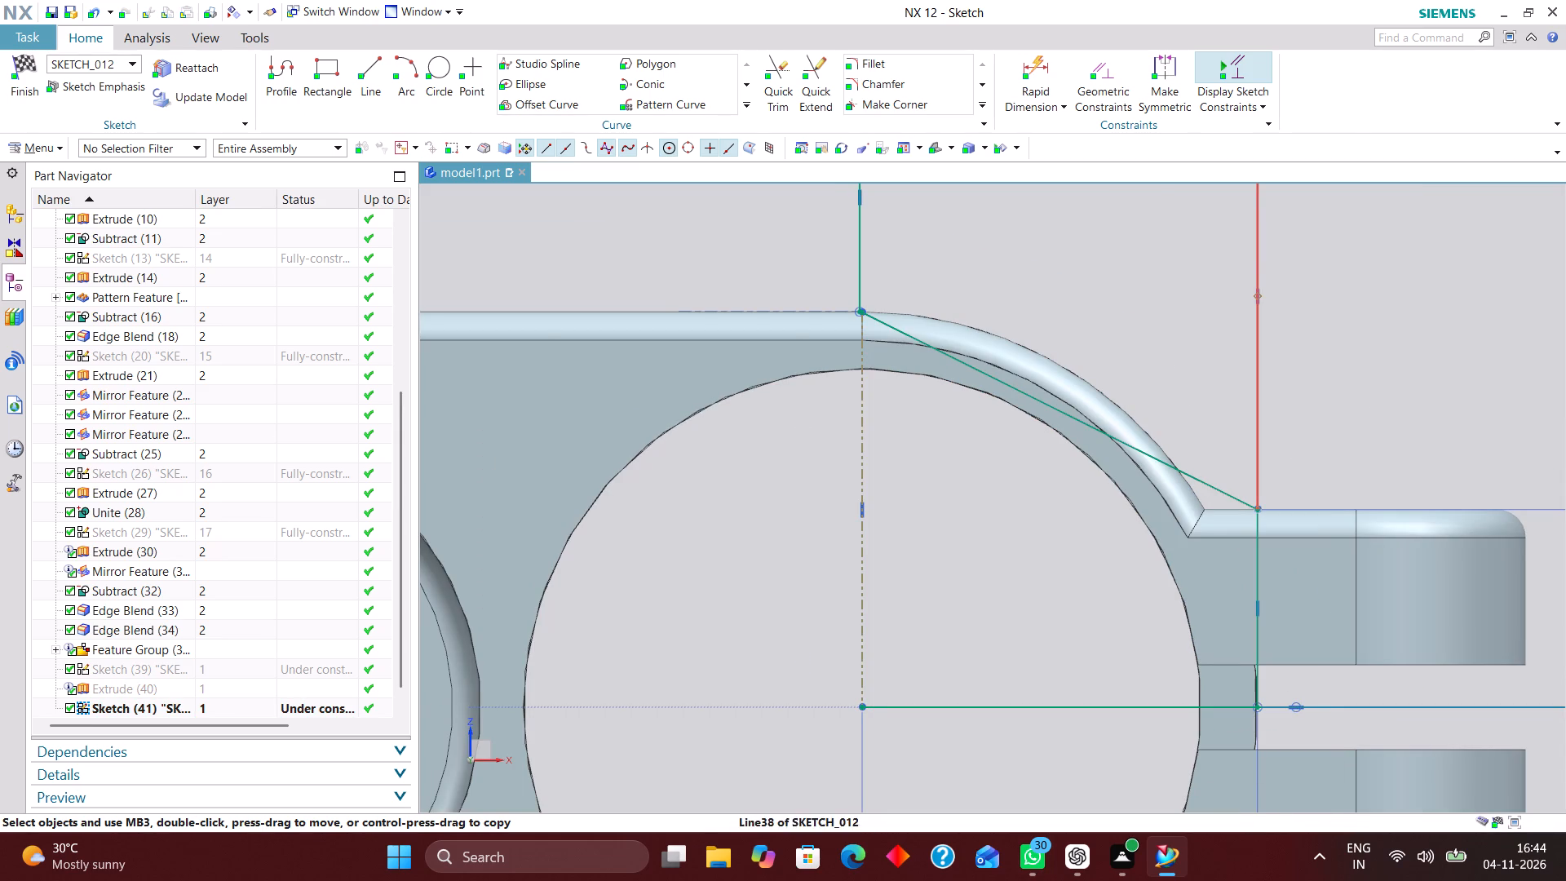
right_drag(1259, 564, 1325, 631)
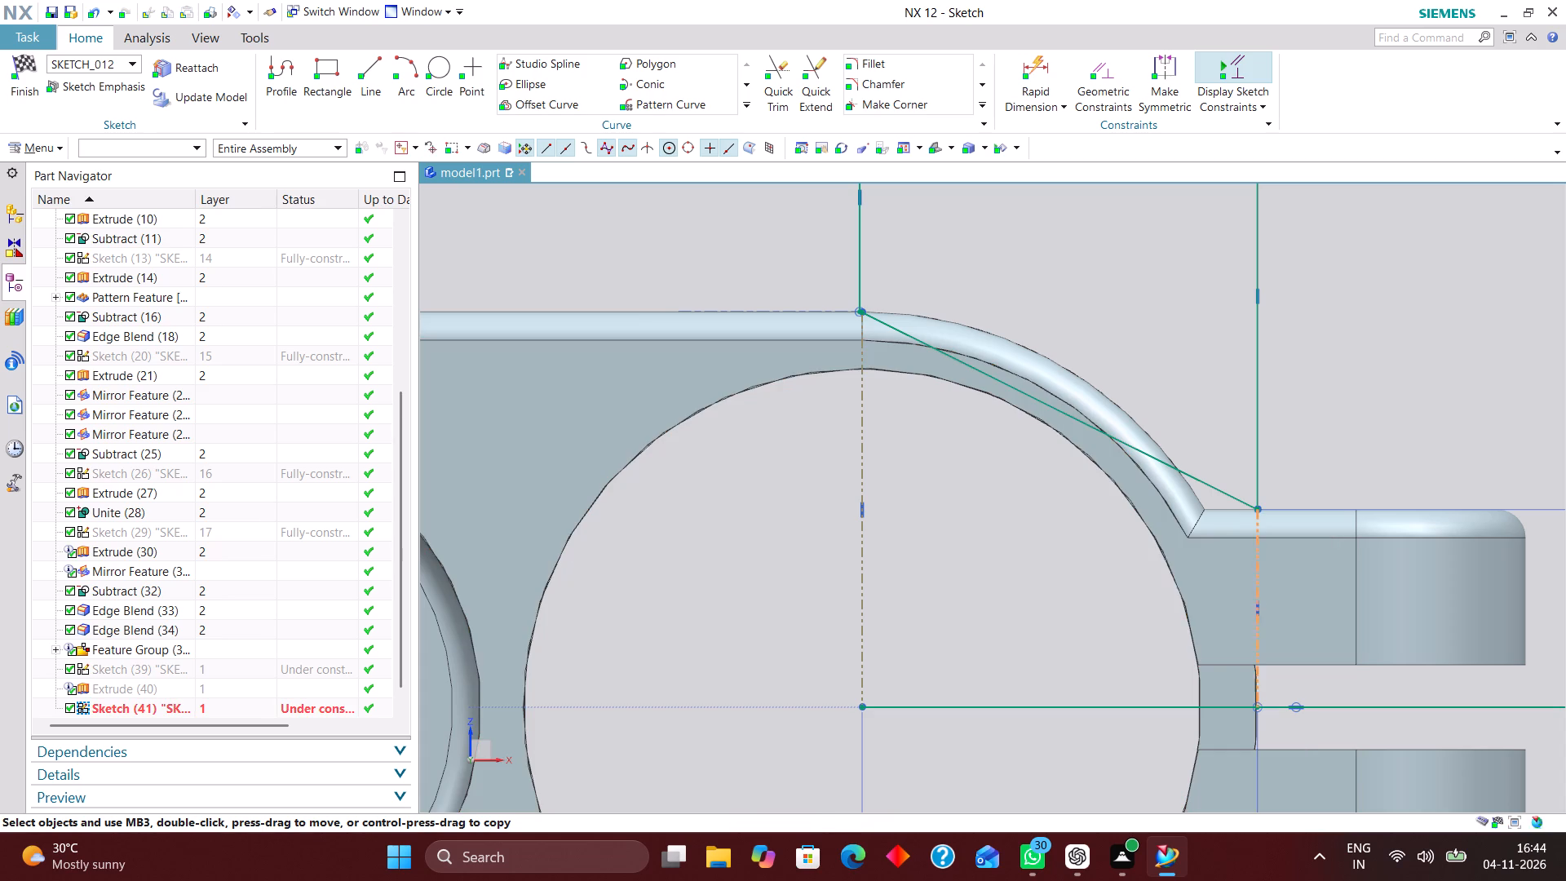
right_drag(1157, 702, 1170, 764)
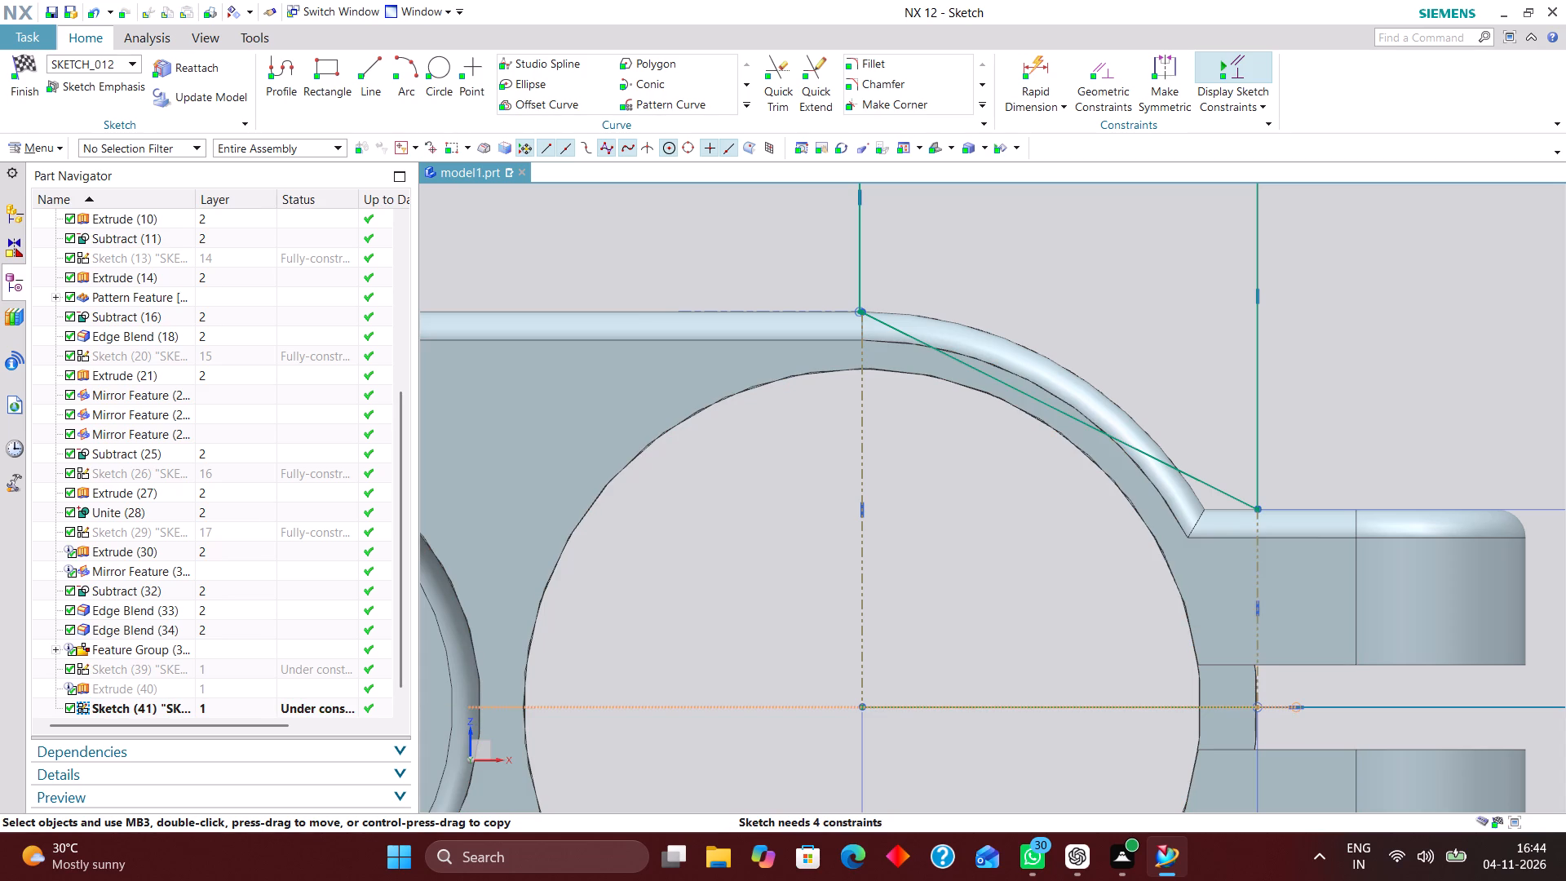
right_drag(1114, 708, 1144, 749)
right_click(1127, 706)
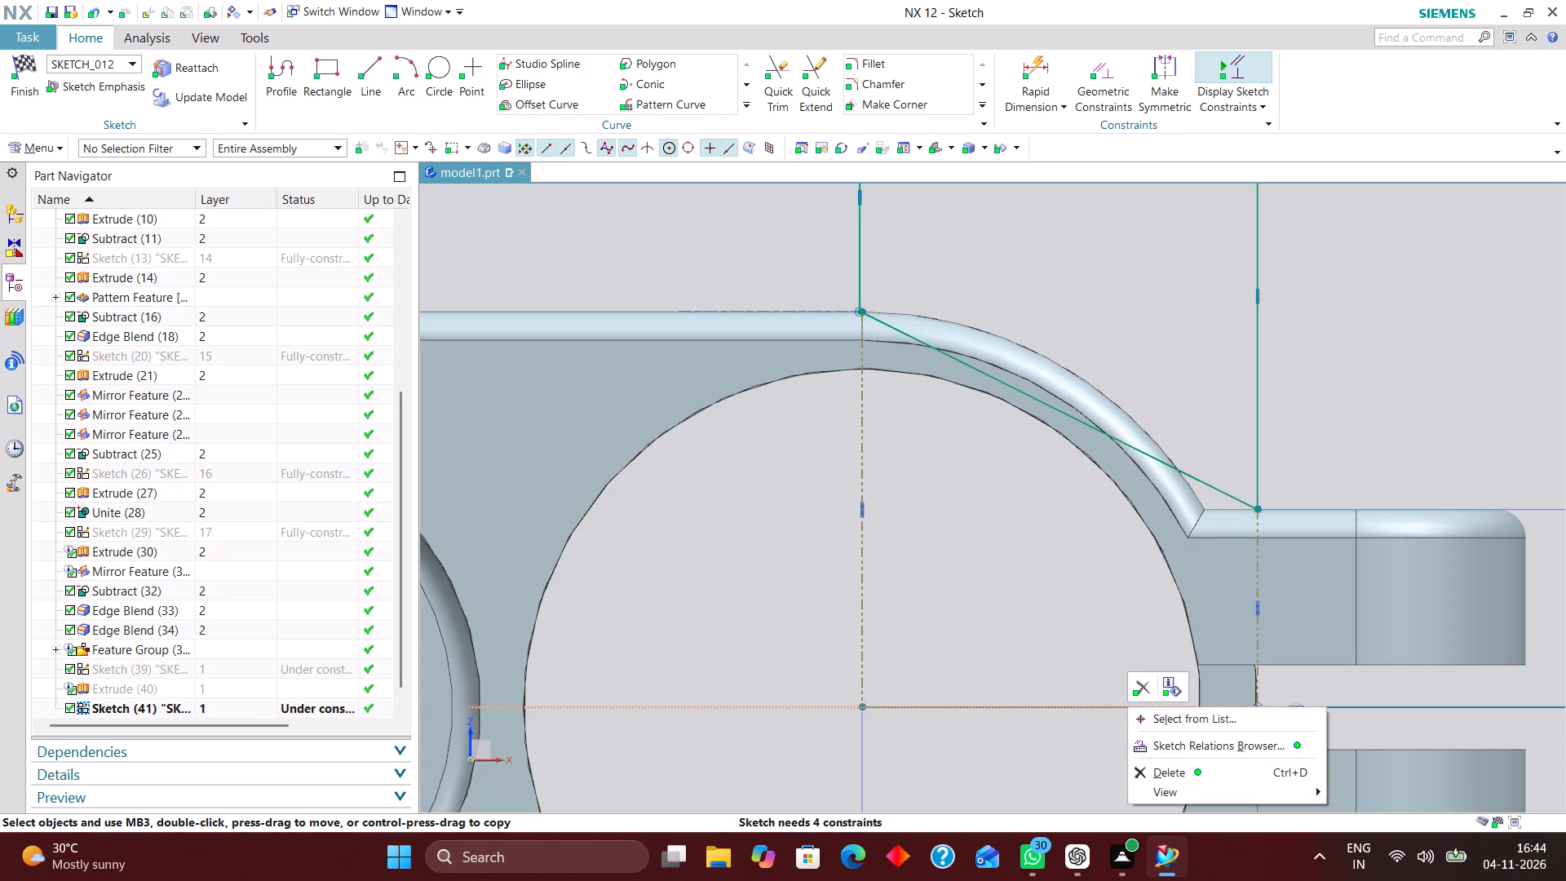
click(1168, 723)
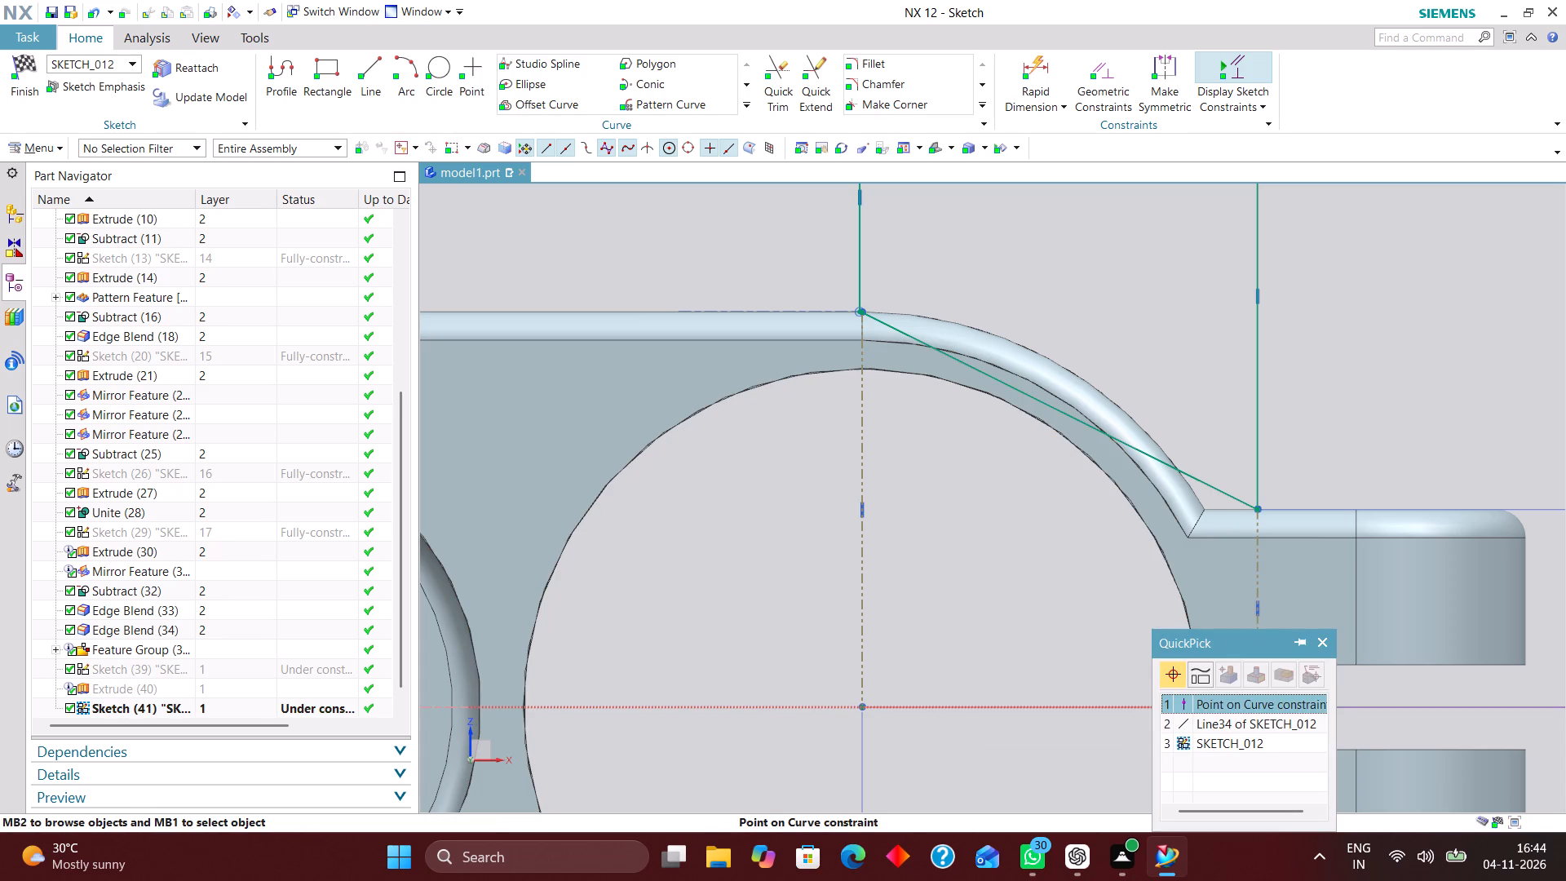
click(1204, 721)
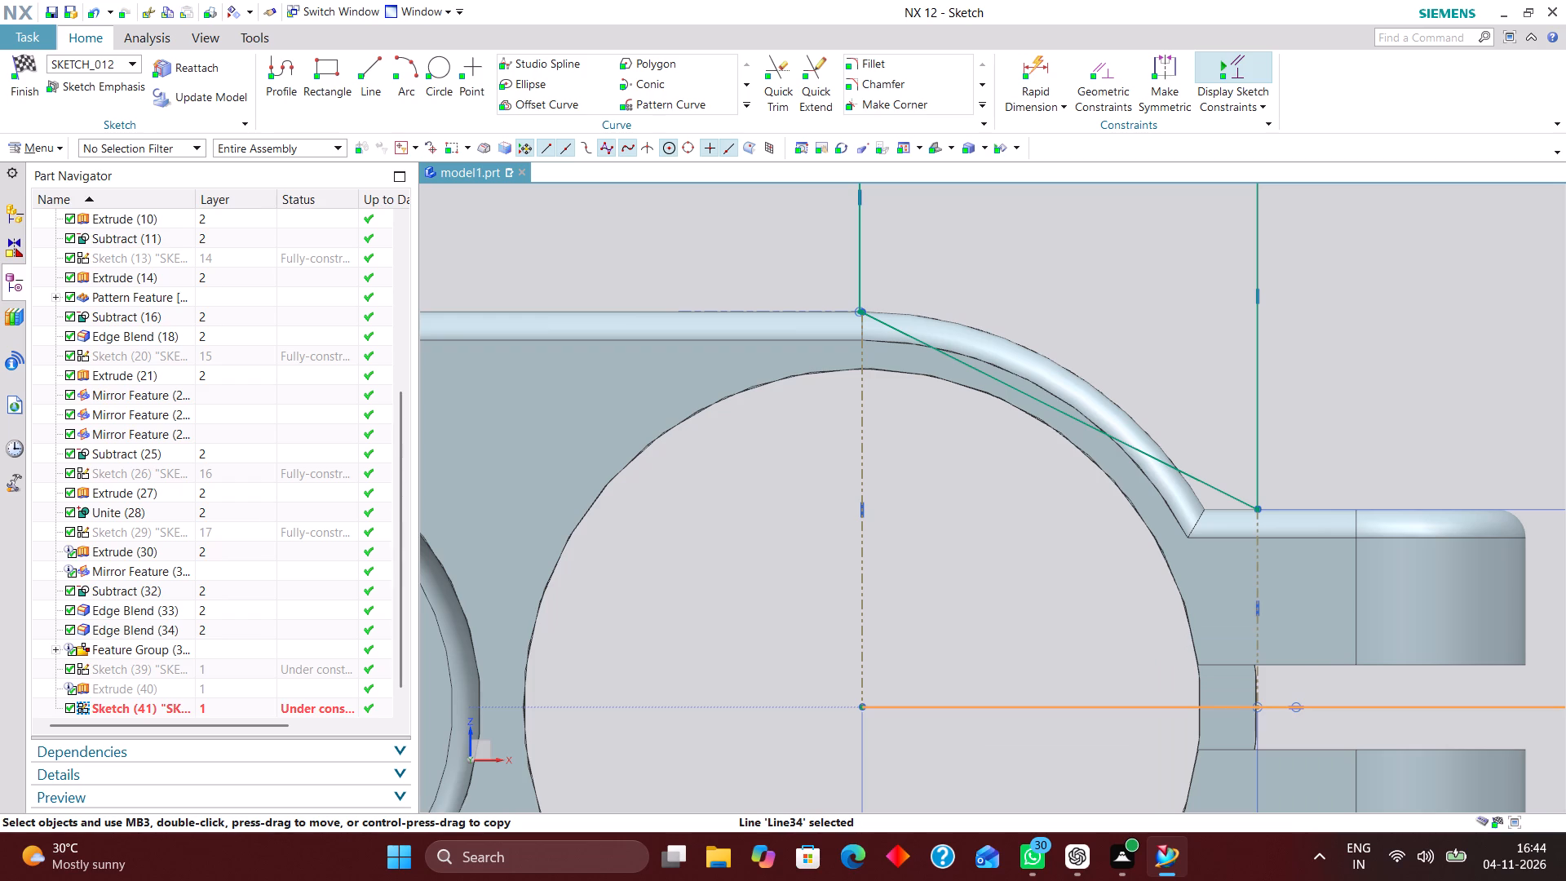
click(1290, 668)
Finish the sketch with the closed four-sided profile above the positive-X bore.
scroll(1027, 704, down, 1)
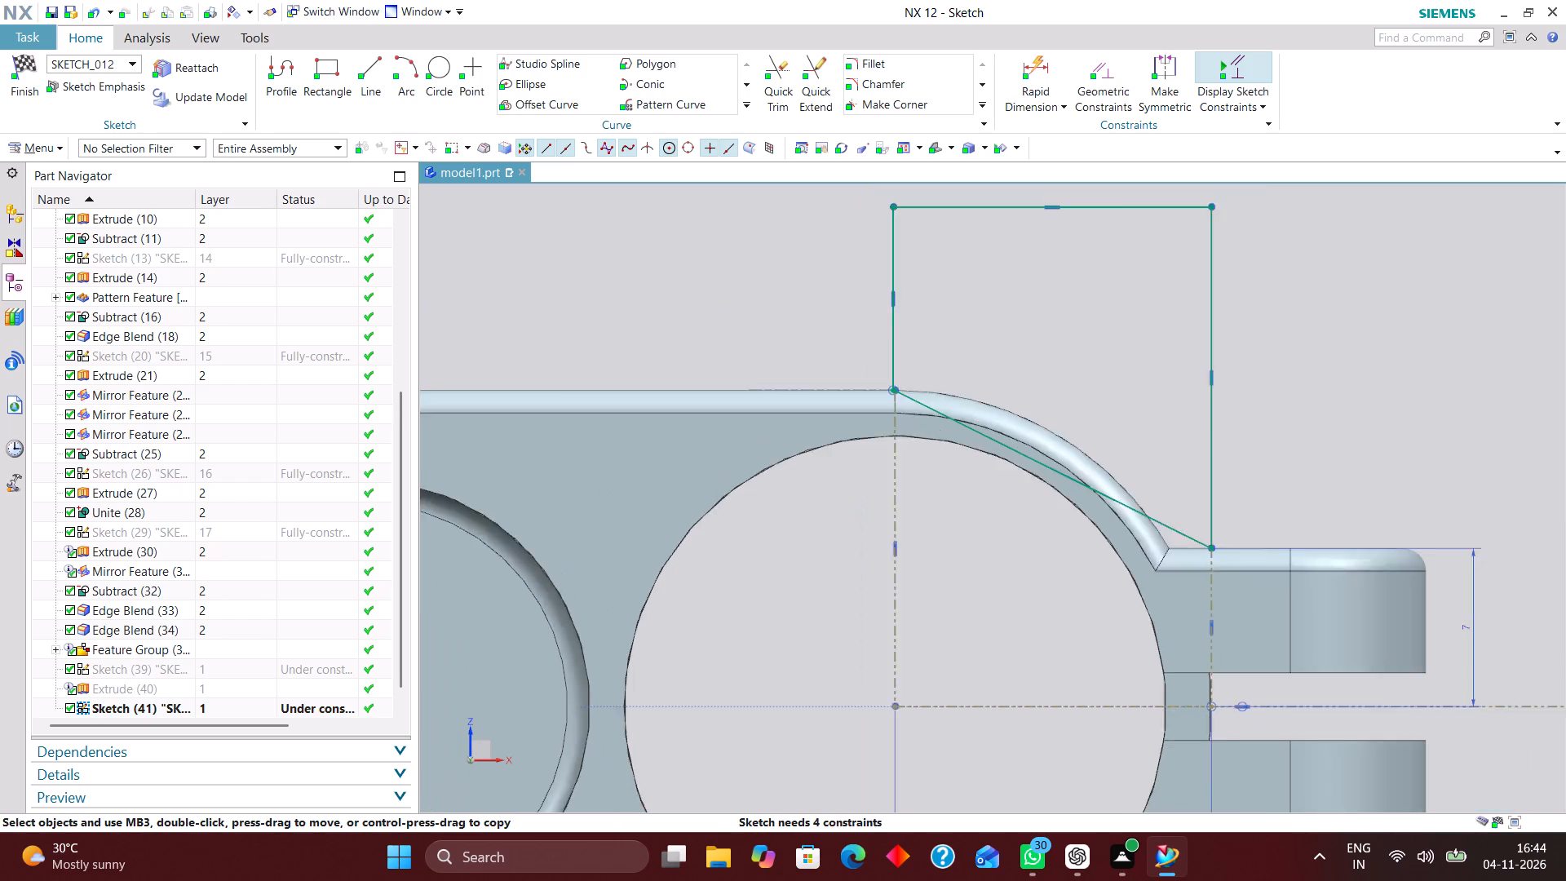
scroll(1029, 706, down, 1)
scroll(1081, 558, up, 3)
scroll(972, 530, down, 3)
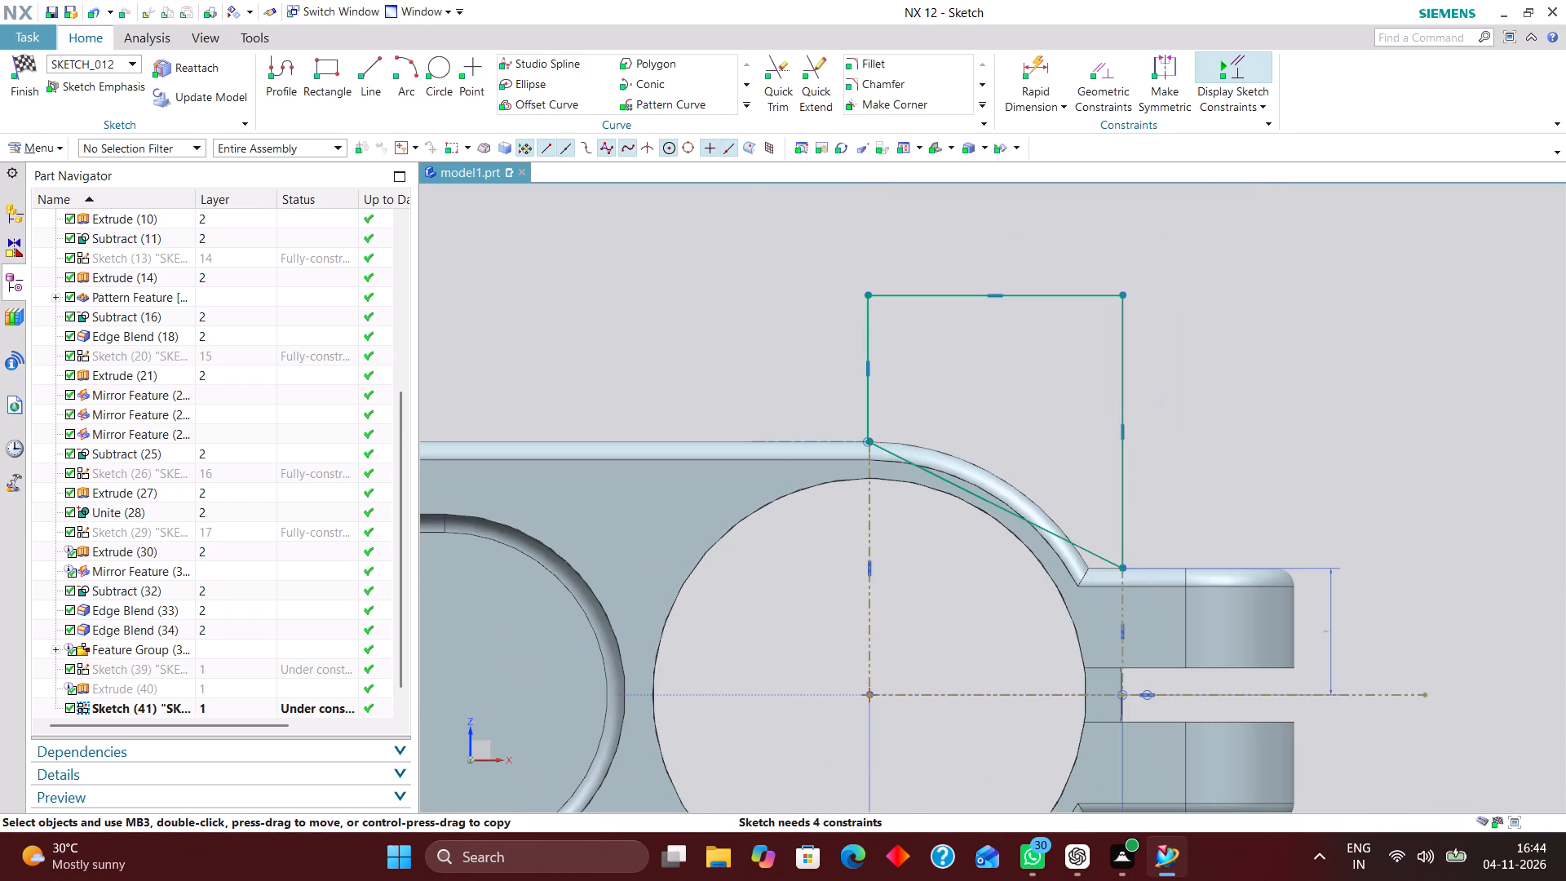
scroll(1259, 715, up, 1)
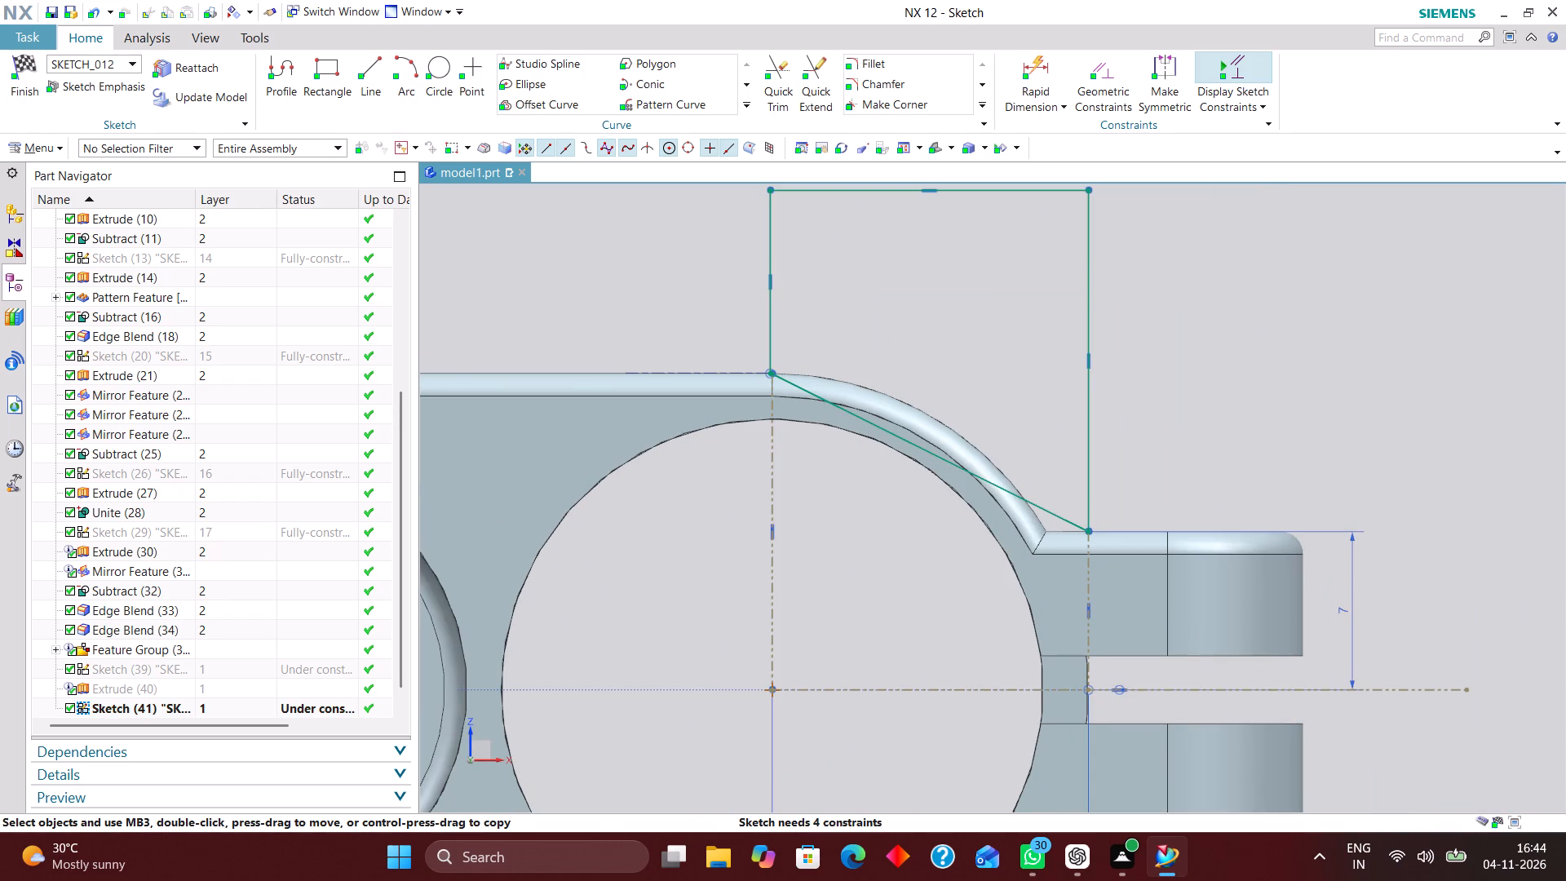
click(25, 55)
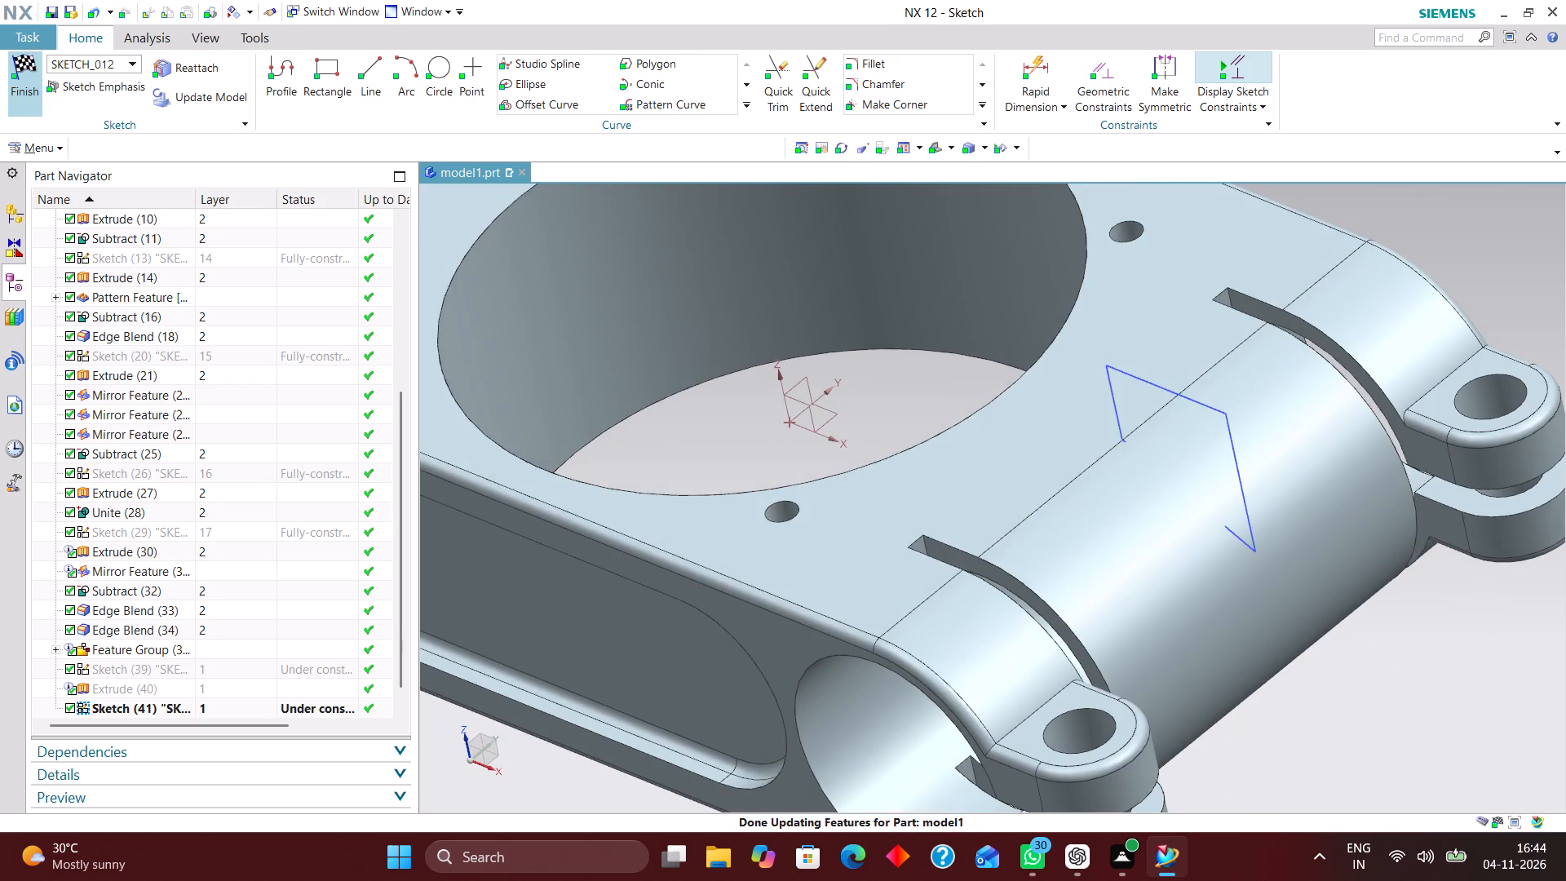
Extrude the four-sided profile to both sides of its plane, ending at 19 mm and starting at the opposite clamp slot.
click(238, 65)
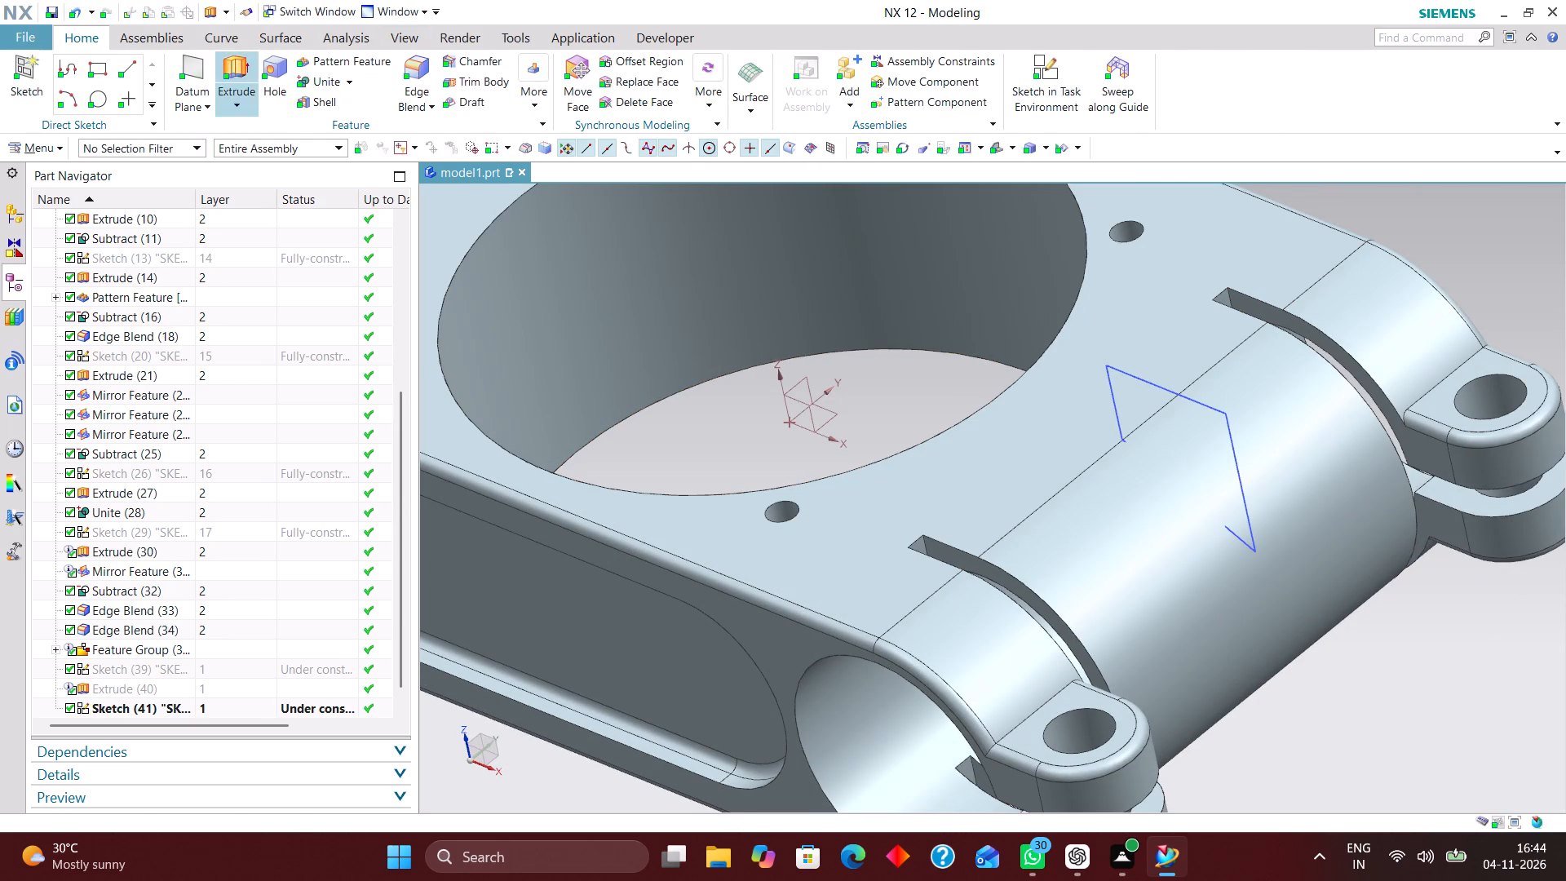
click(1170, 390)
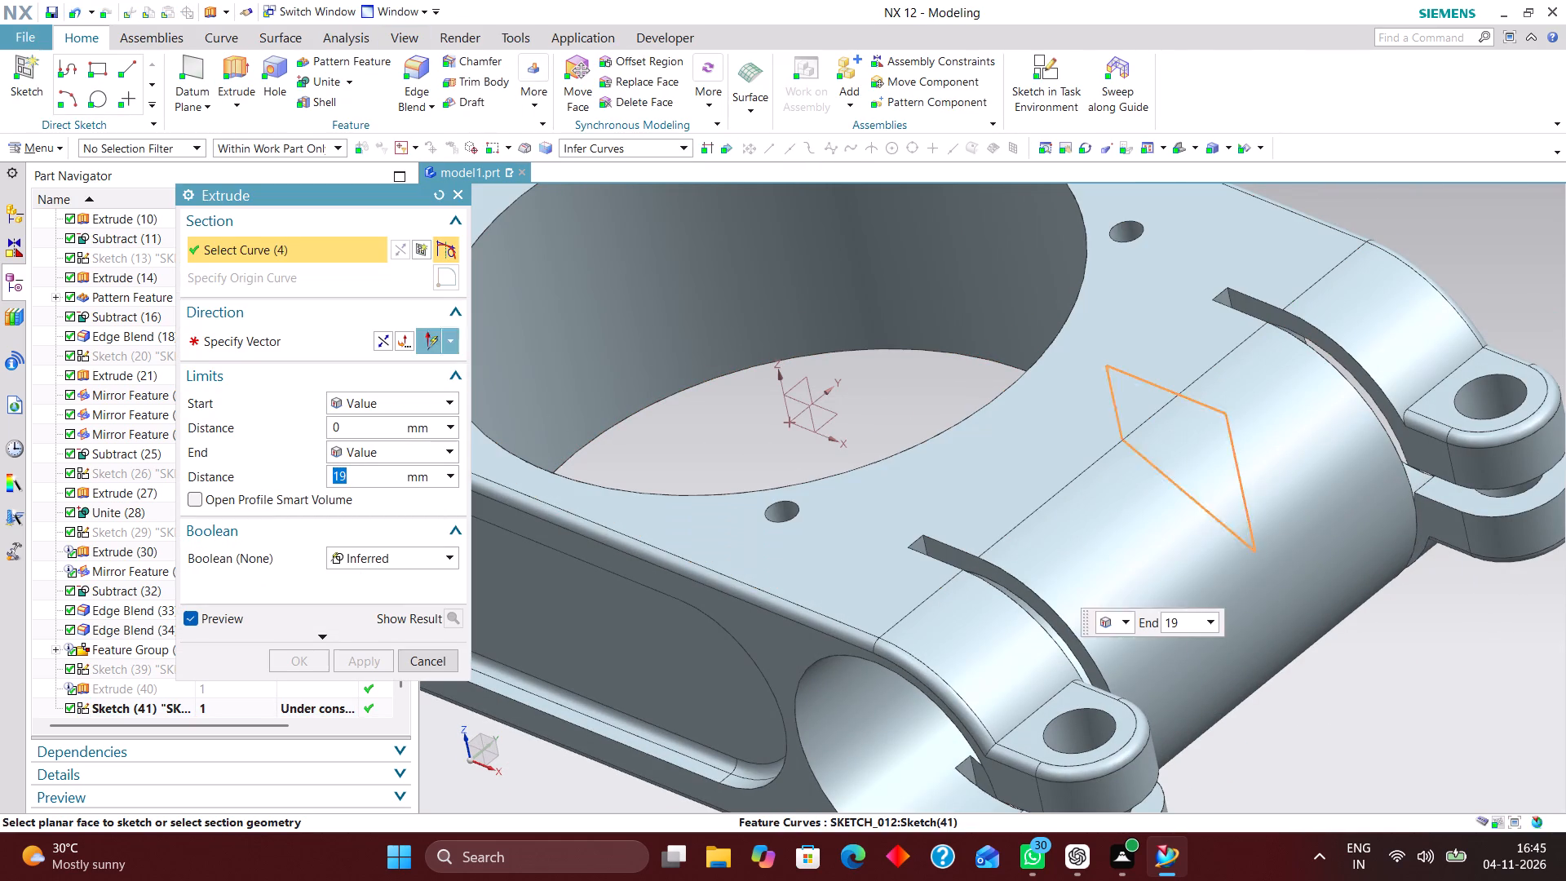
middle_drag(1215, 483, 1163, 459)
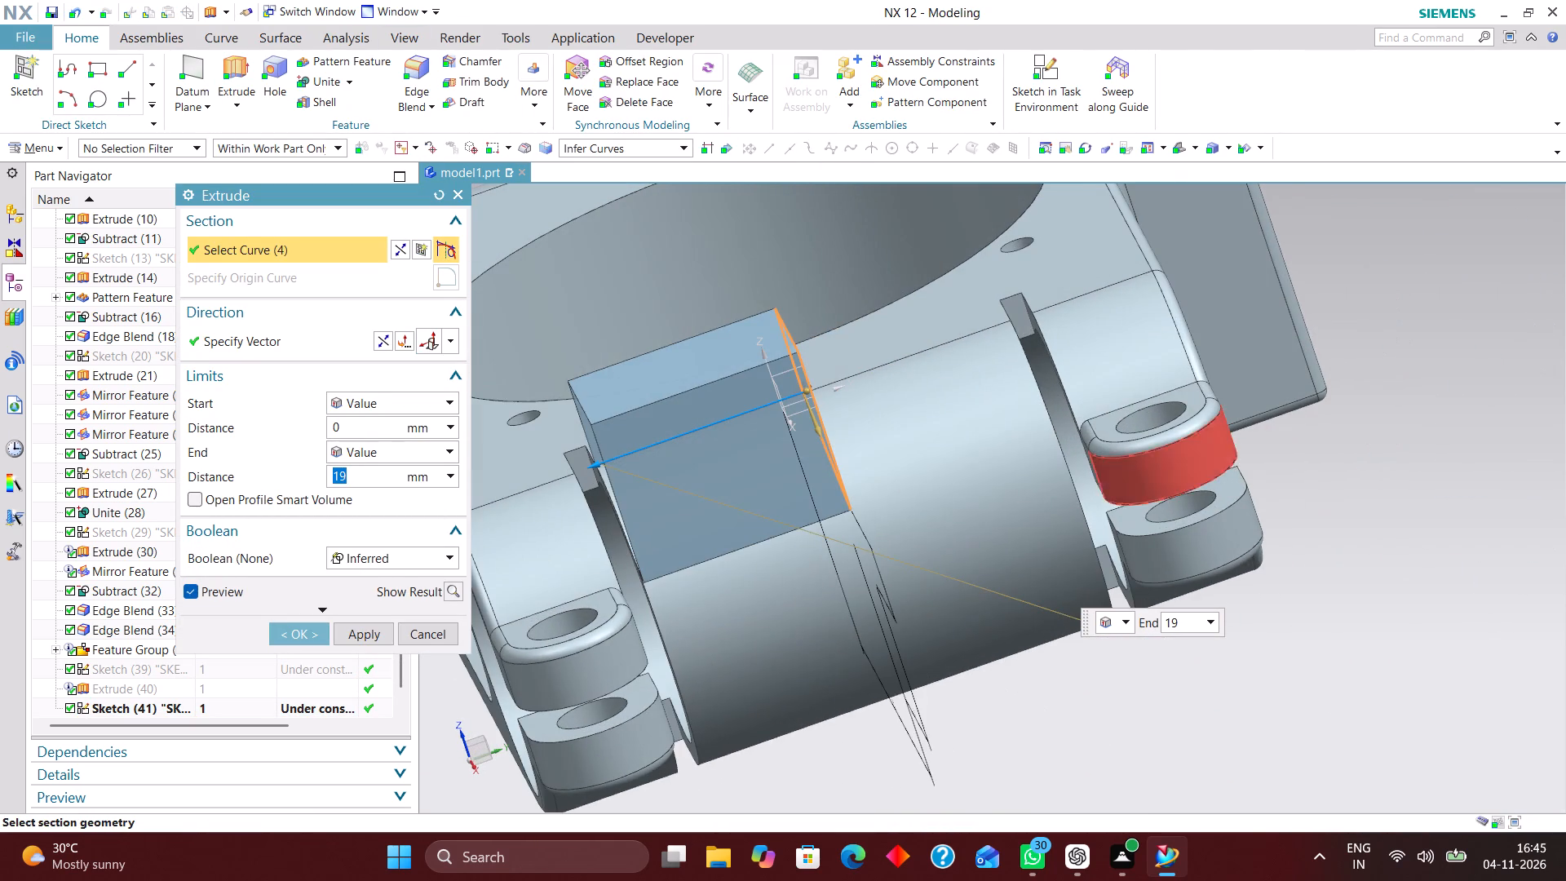
drag(803, 391, 994, 332)
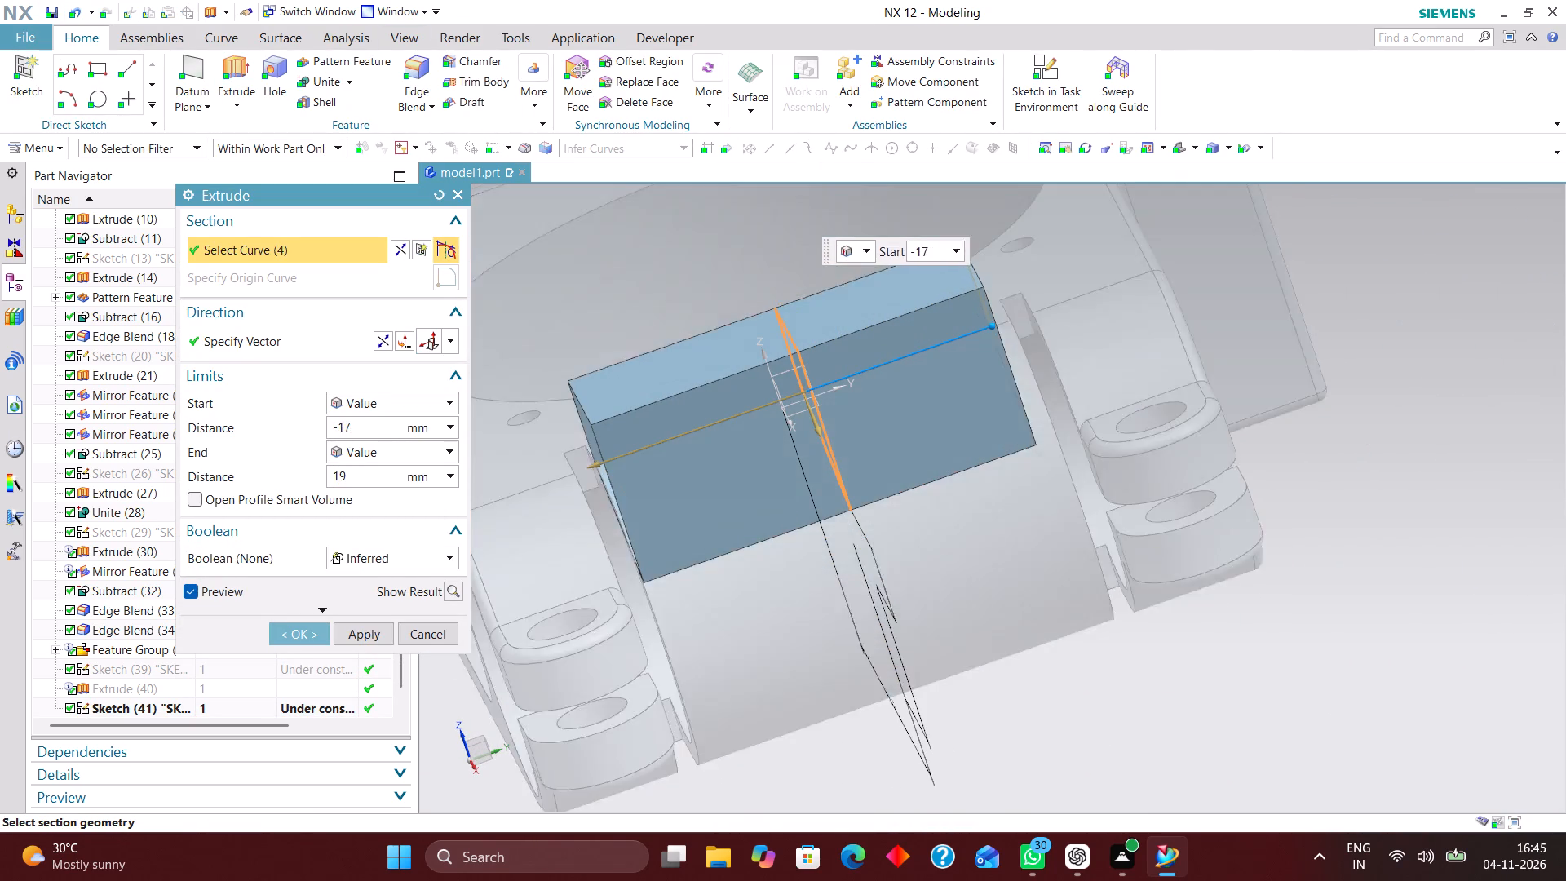
drag(994, 332, 1011, 321)
click(299, 631)
Reopen the block's profile sketch and delete the constraint holding the inner vertical line's lower end on the bracket's top edge.
middle_drag(820, 652, 827, 645)
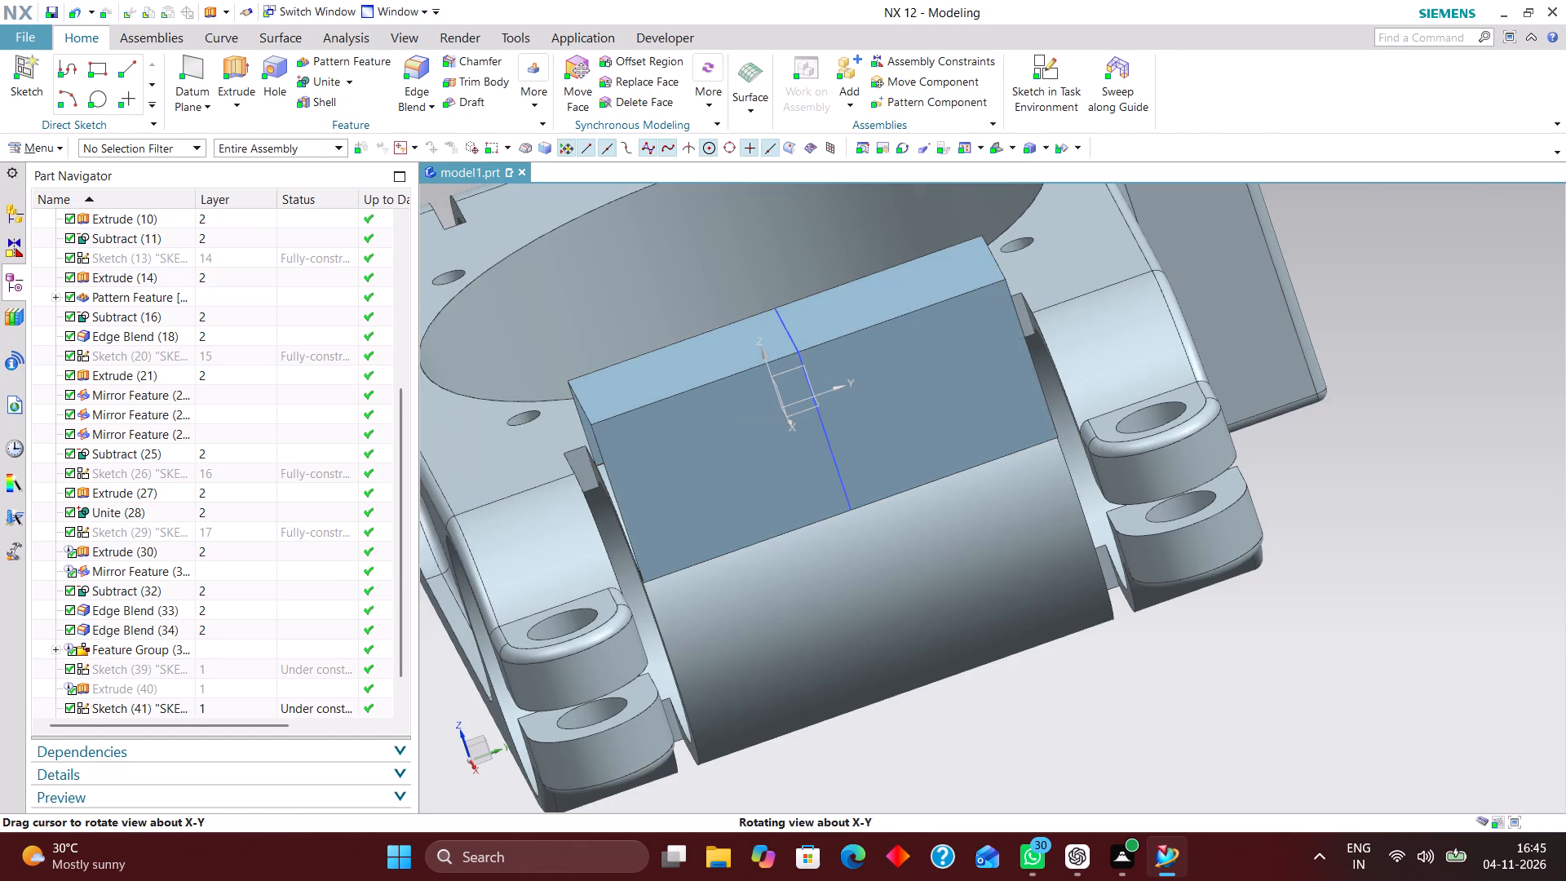
middle_drag(827, 645, 875, 626)
scroll(299, 695, down, 4)
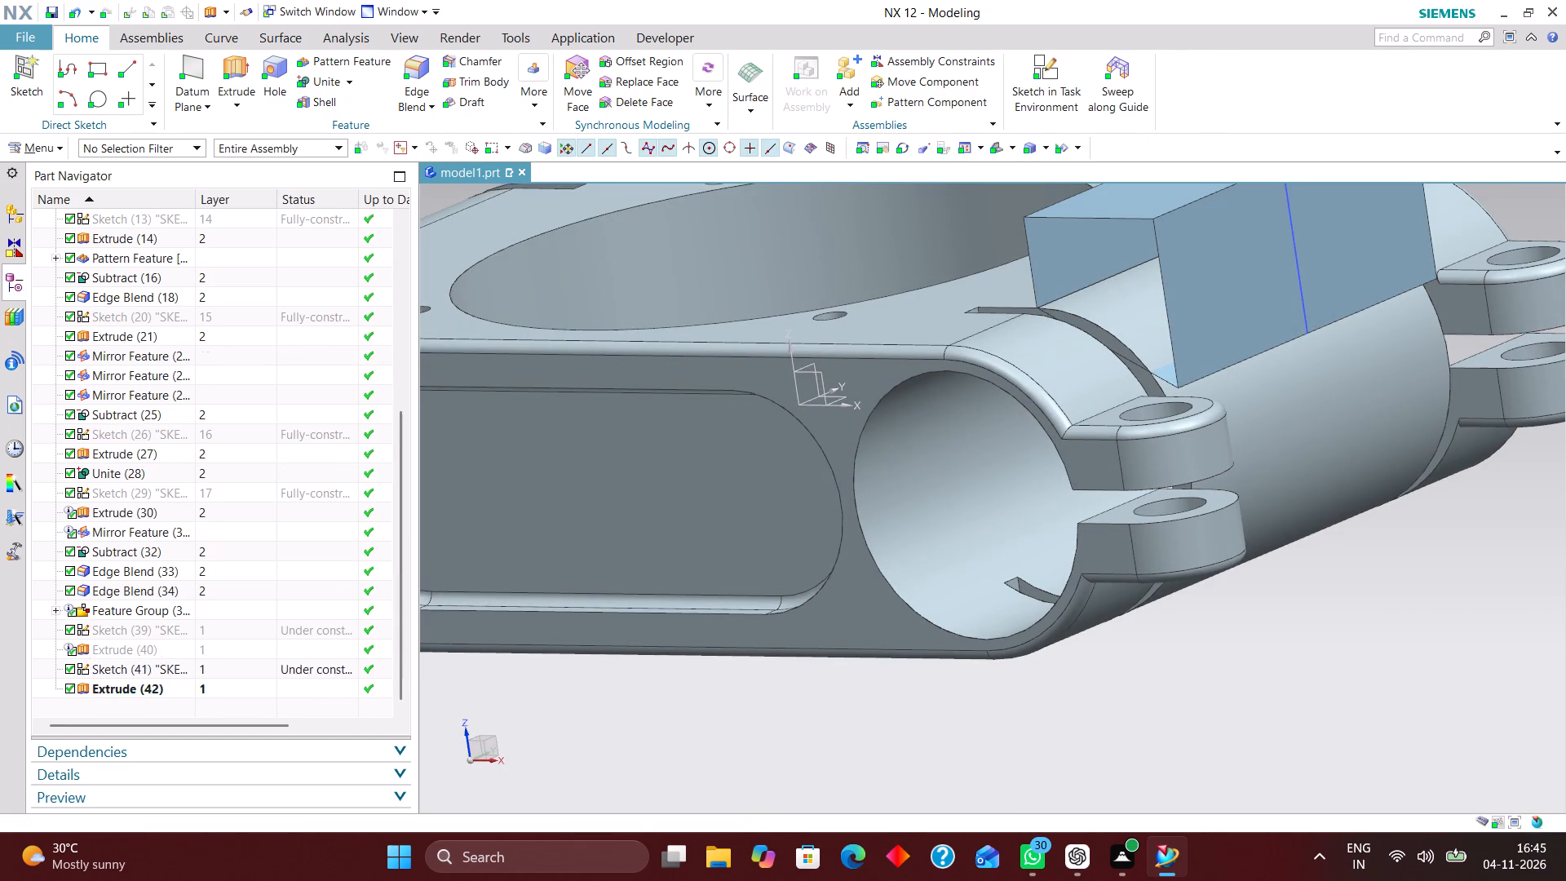
click(249, 665)
right_click(249, 665)
click(358, 227)
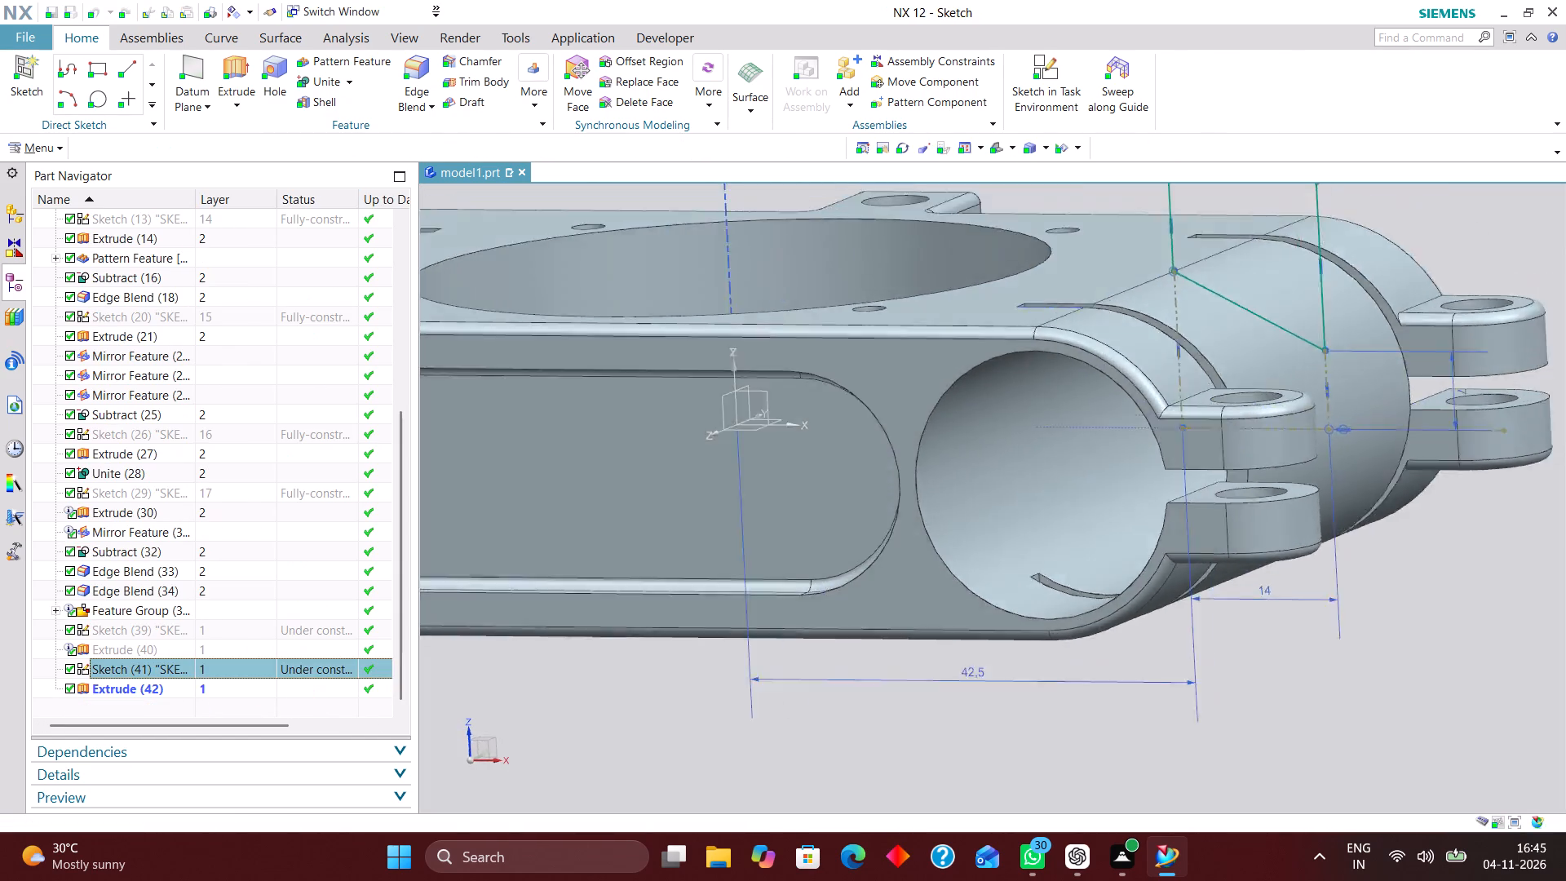
scroll(1105, 334, up, 6)
scroll(996, 318, up, 6)
scroll(874, 279, up, 7)
scroll(972, 287, down, 3)
scroll(980, 260, up, 7)
scroll(821, 503, down, 5)
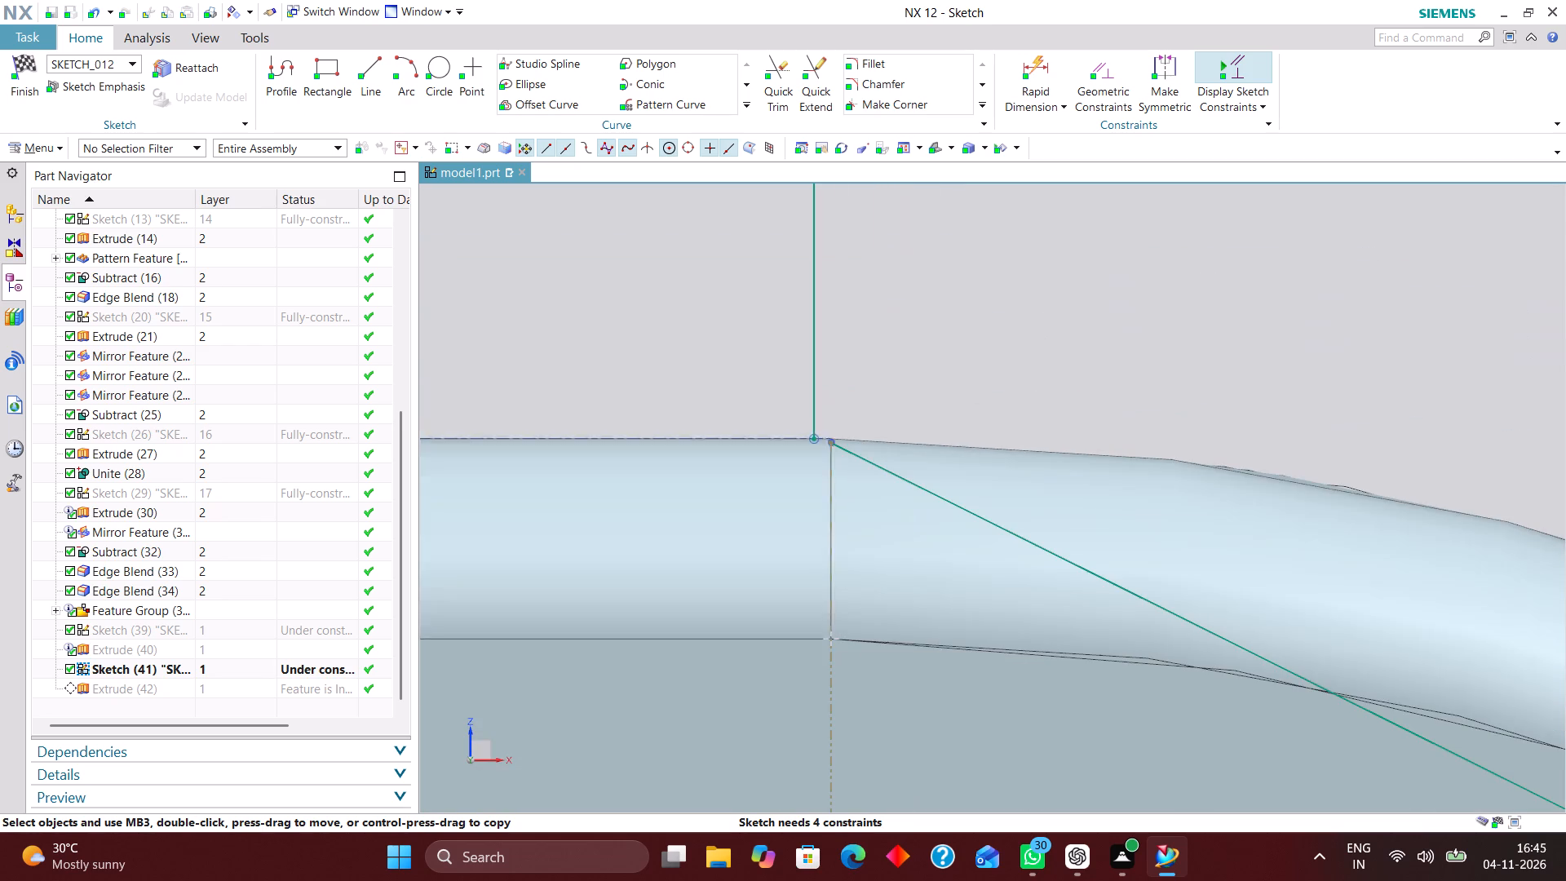
scroll(797, 530, down, 4)
scroll(818, 432, down, 3)
scroll(823, 414, up, 6)
scroll(834, 546, down, 4)
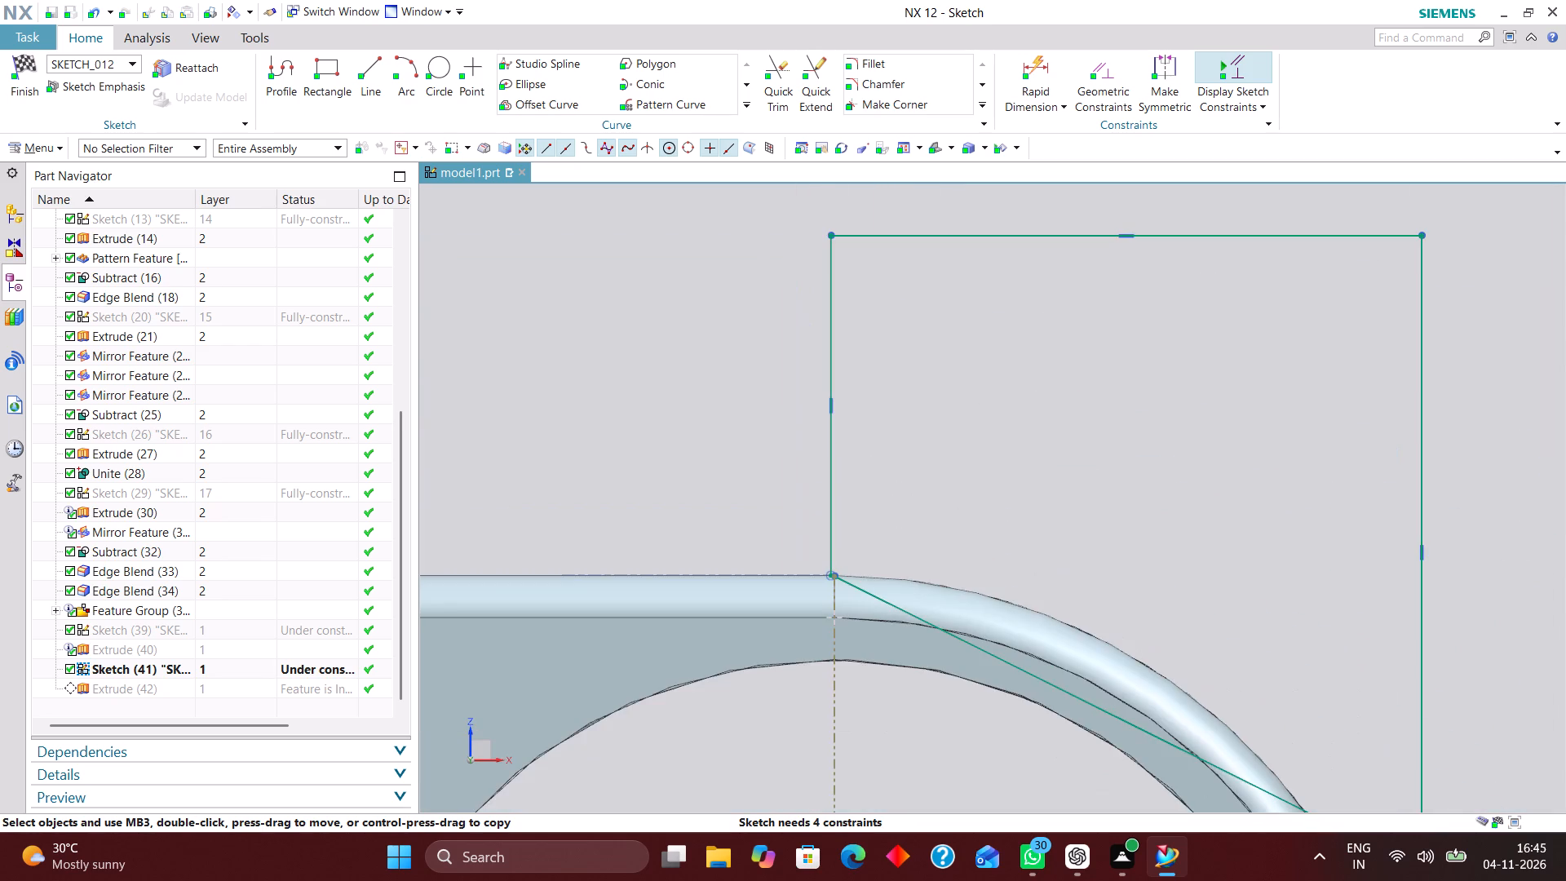
scroll(878, 507, down, 4)
scroll(857, 504, up, 6)
scroll(828, 614, up, 5)
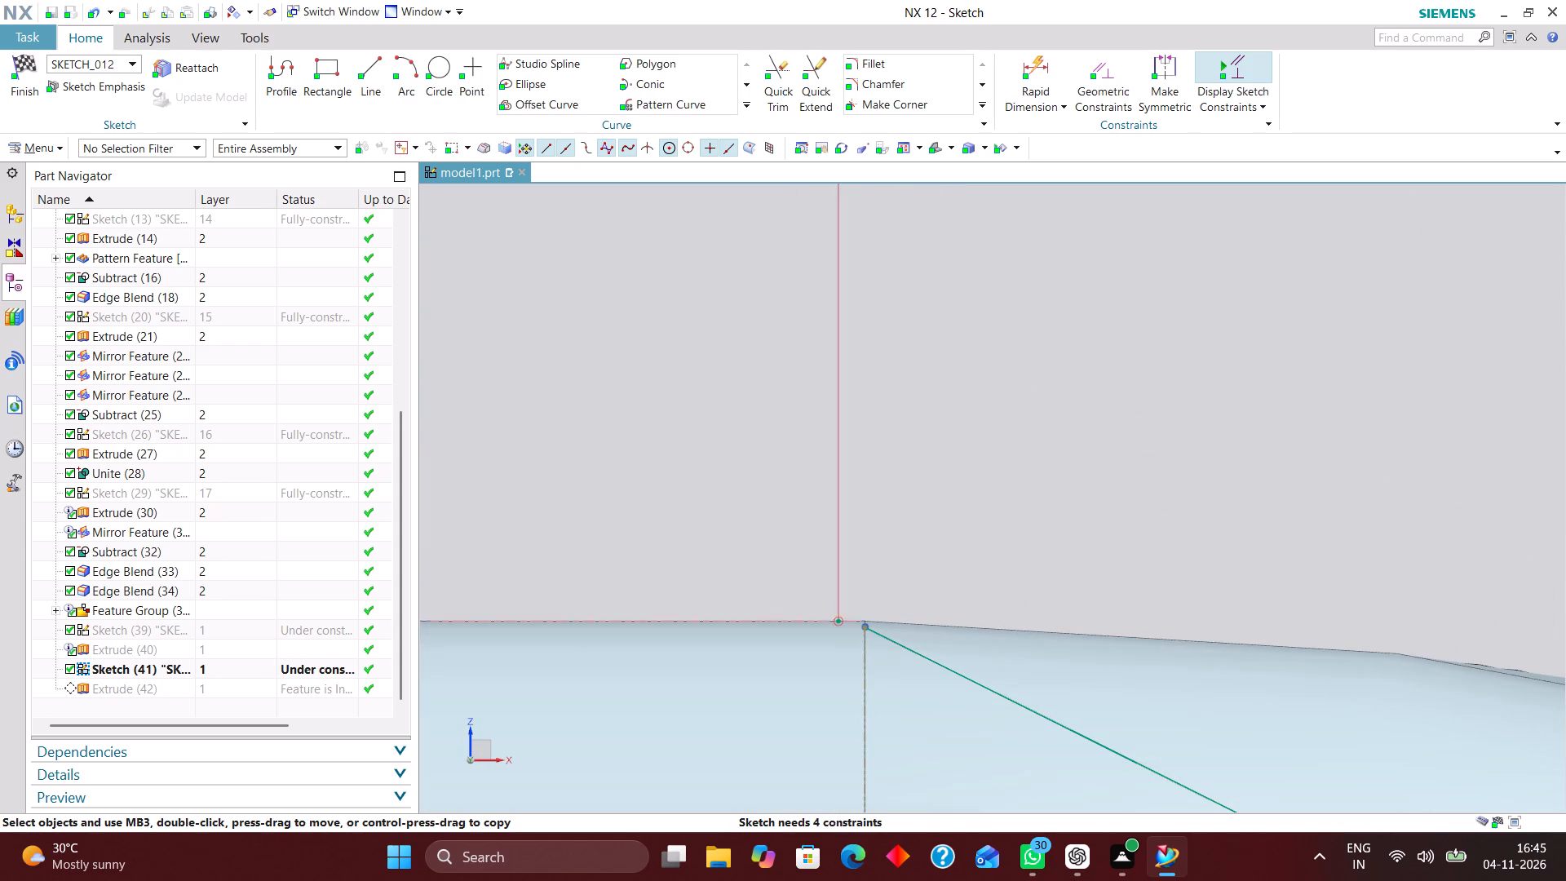
right_drag(843, 623, 675, 608)
Pull the inner vertical line's lower end free and make it coincident with the upper end of the bore-centre vertical reference line.
drag(838, 573, 865, 578)
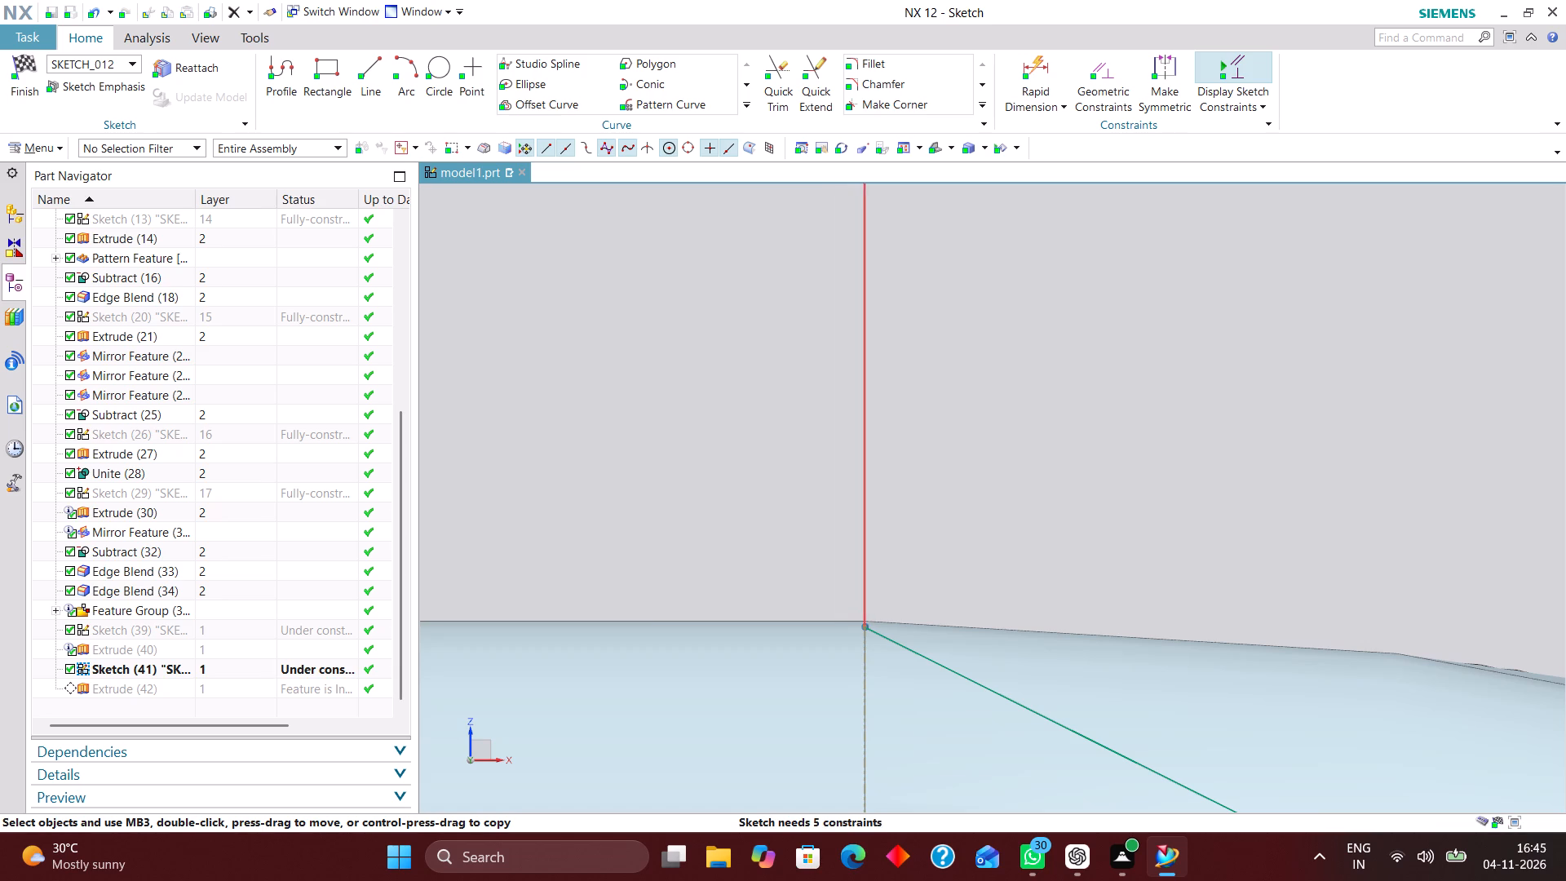
scroll(847, 526, down, 4)
scroll(849, 624, up, 7)
drag(849, 317, 883, 283)
click(1095, 64)
scroll(874, 336, up, 4)
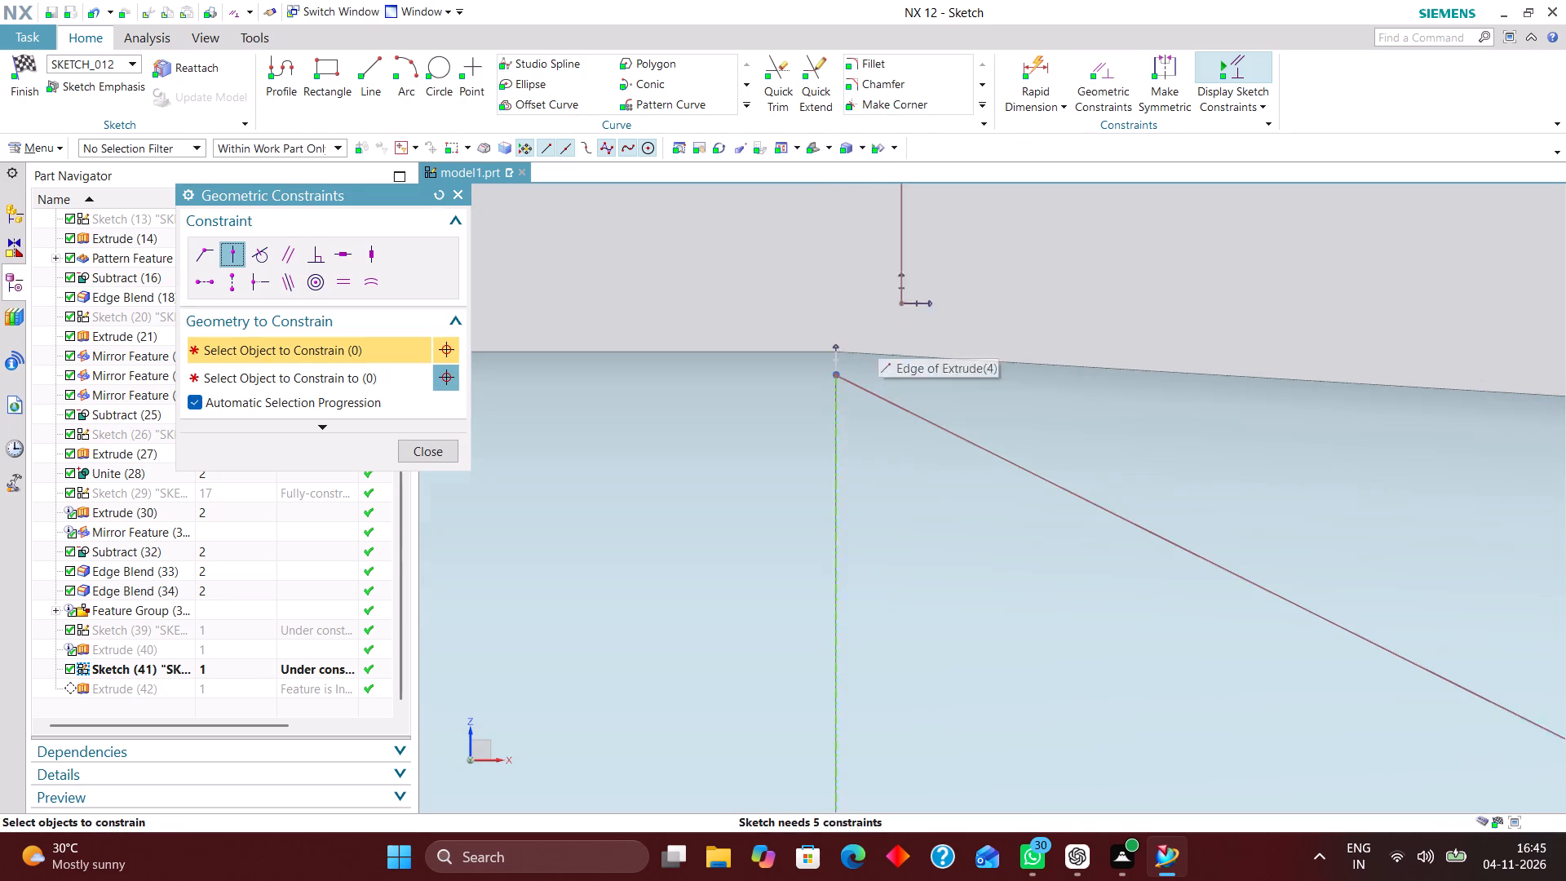
scroll(878, 336, up, 8)
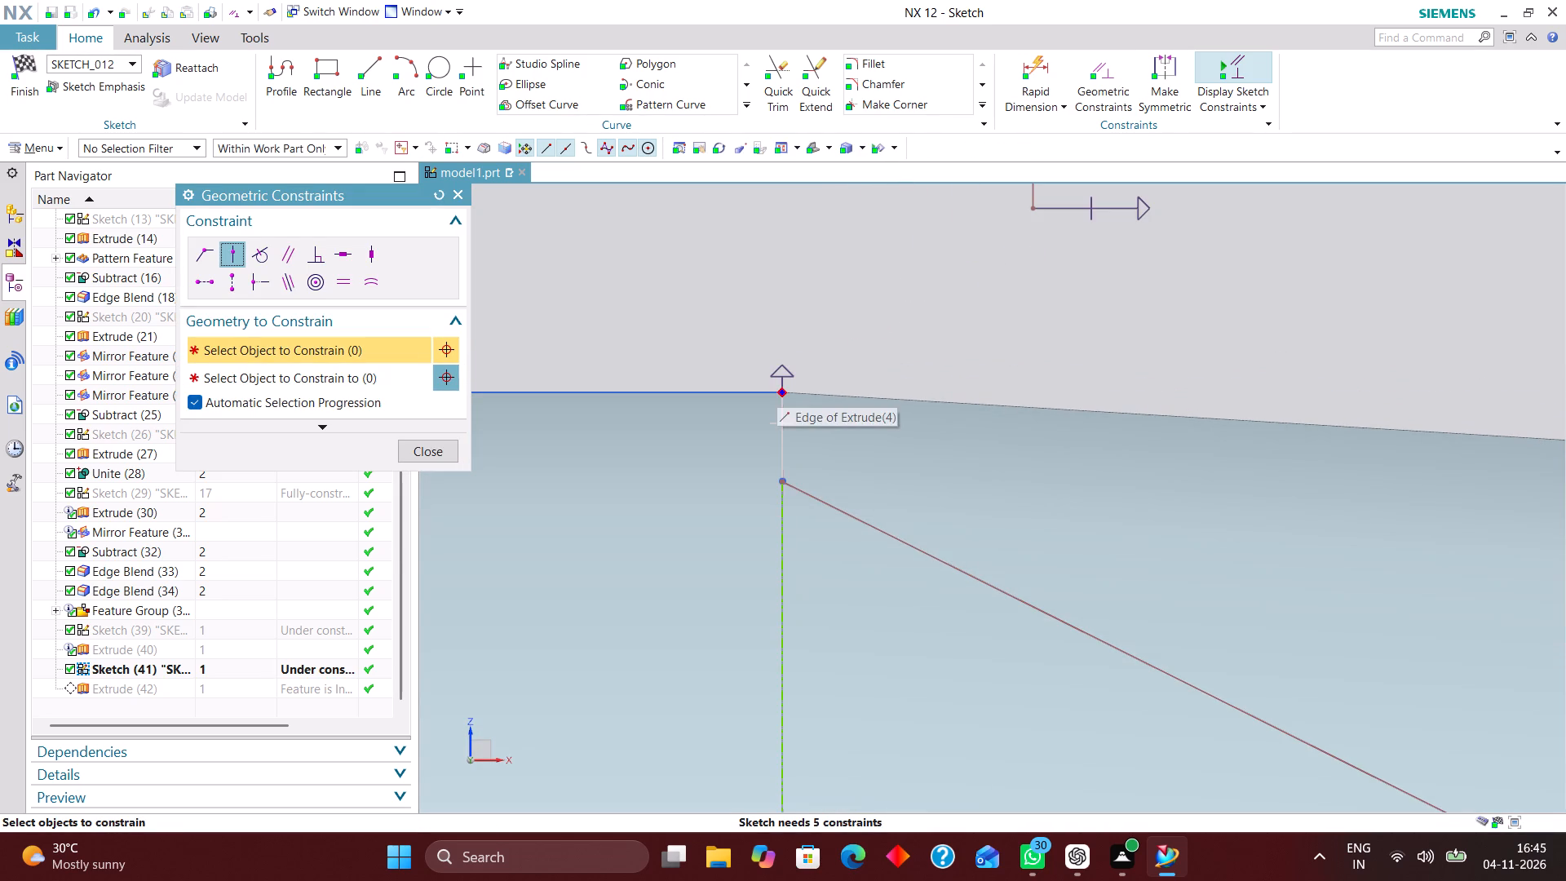
click(202, 250)
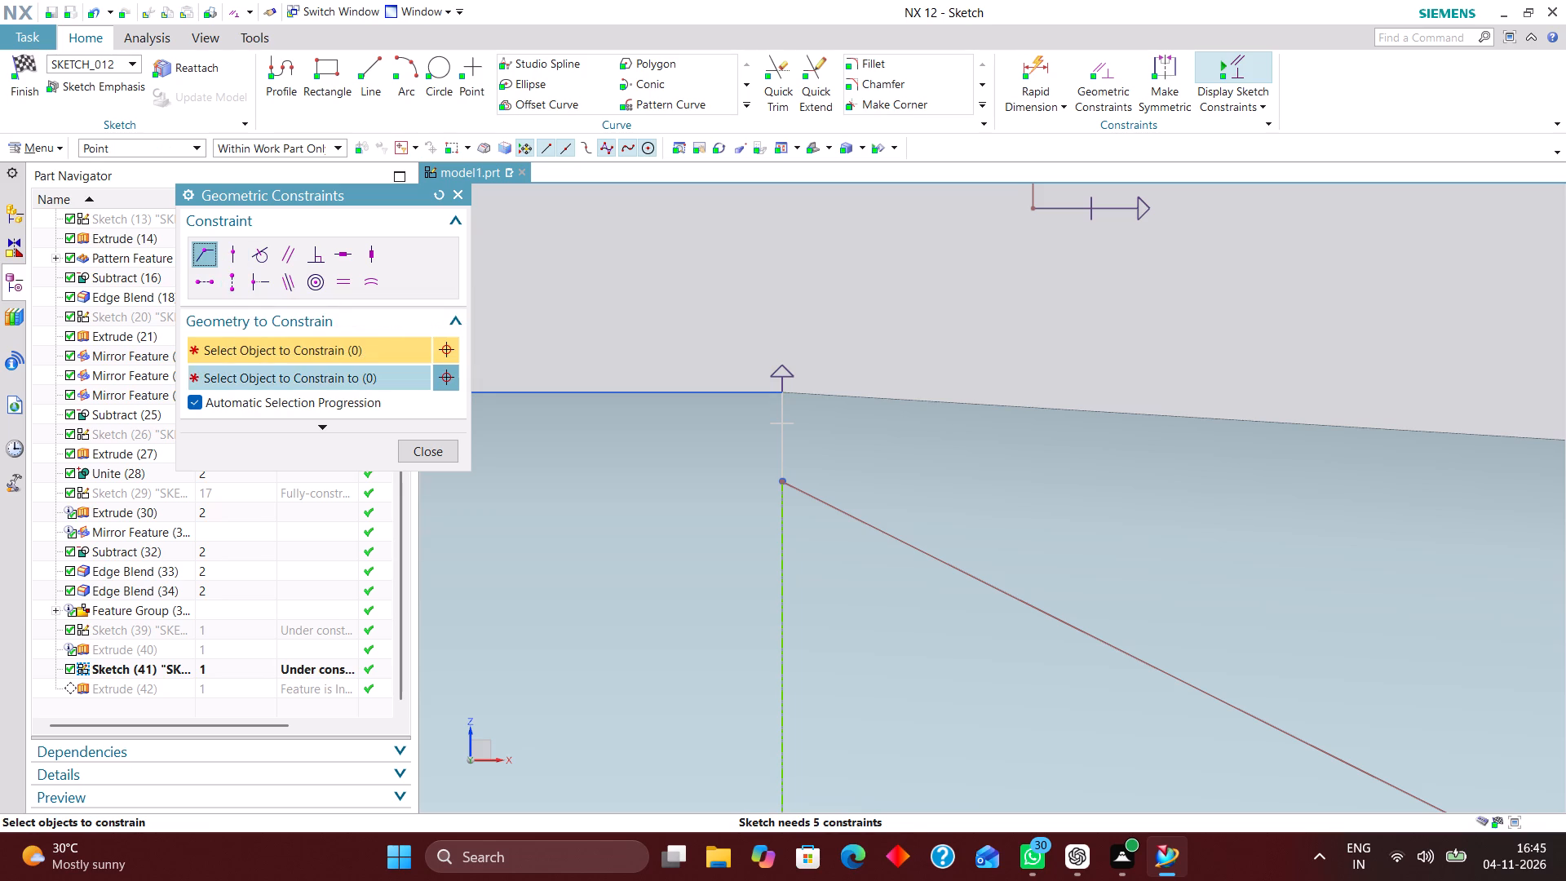
click(780, 482)
scroll(980, 294, down, 3)
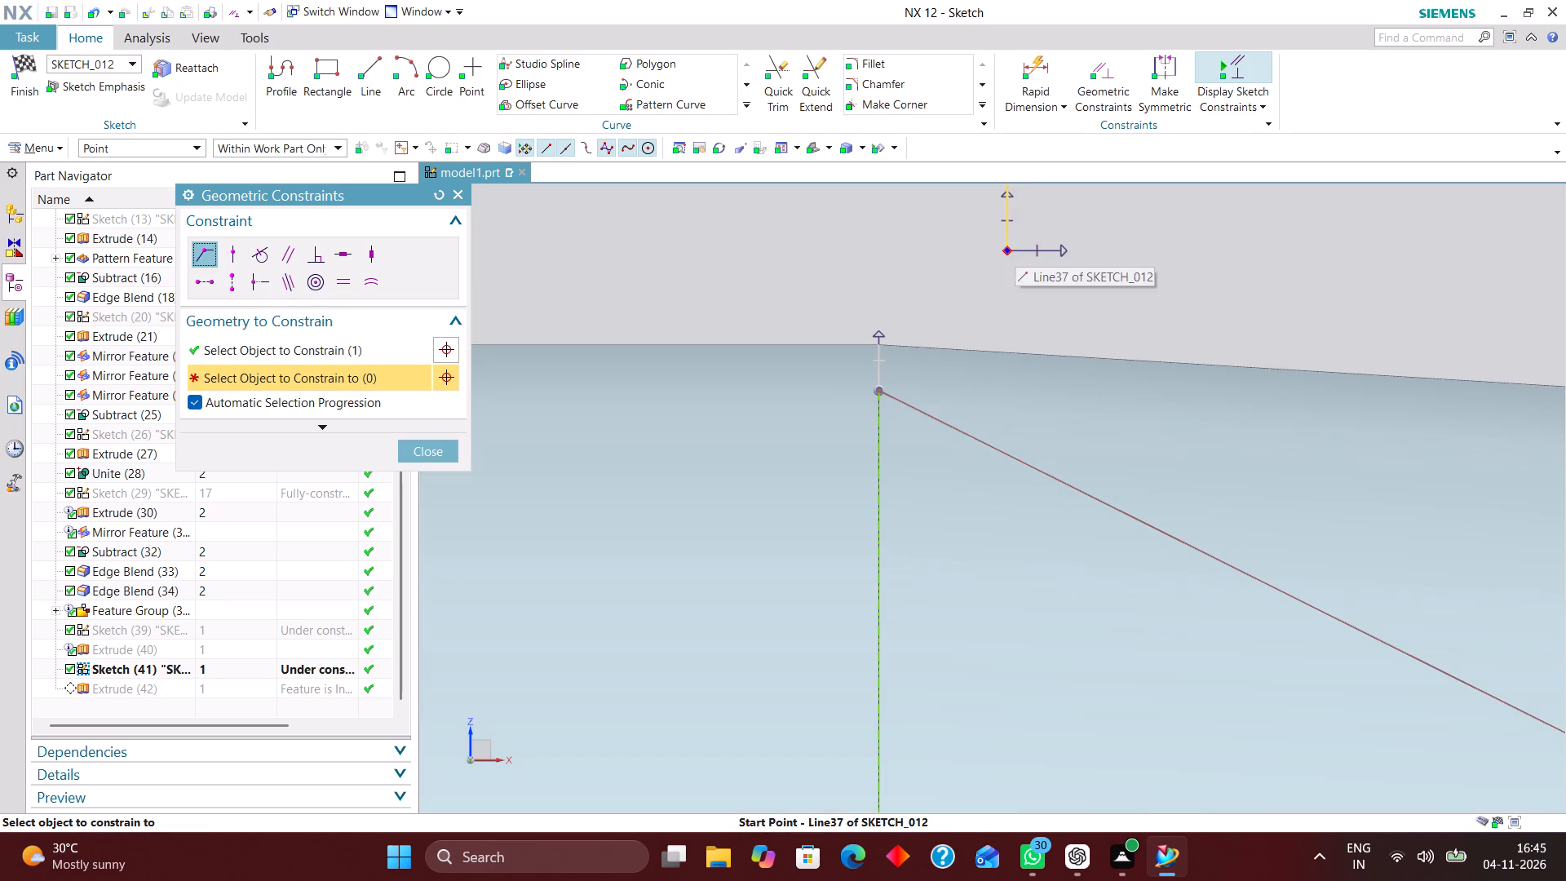
click(1007, 250)
scroll(849, 350, down, 12)
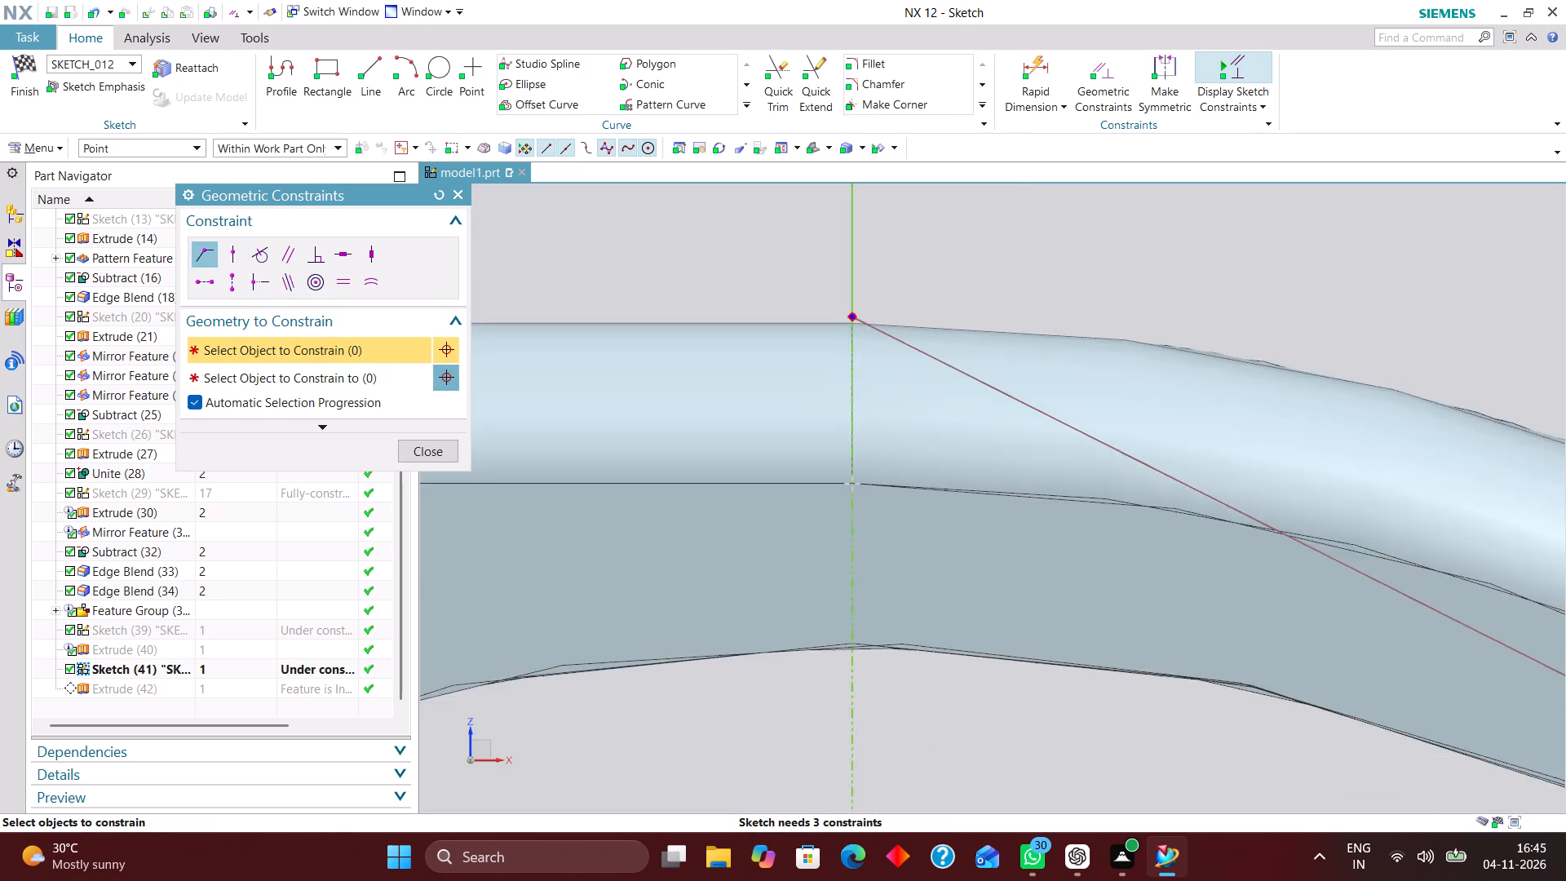
scroll(878, 361, down, 5)
scroll(905, 300, down, 3)
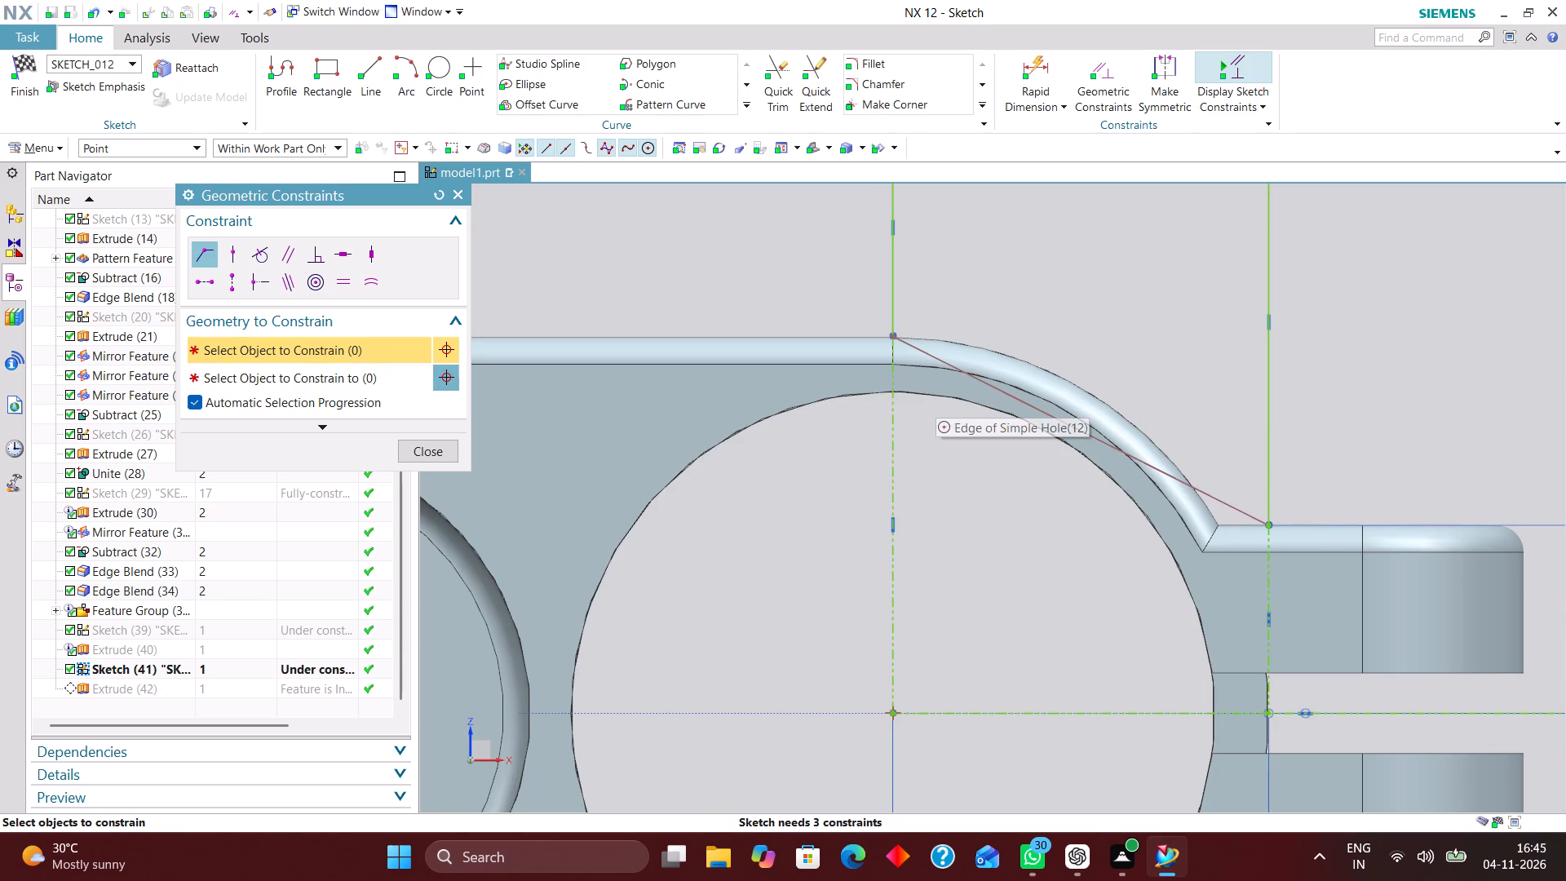
click(441, 444)
Dimension the length of the bore-centre vertical reference line.
click(1028, 62)
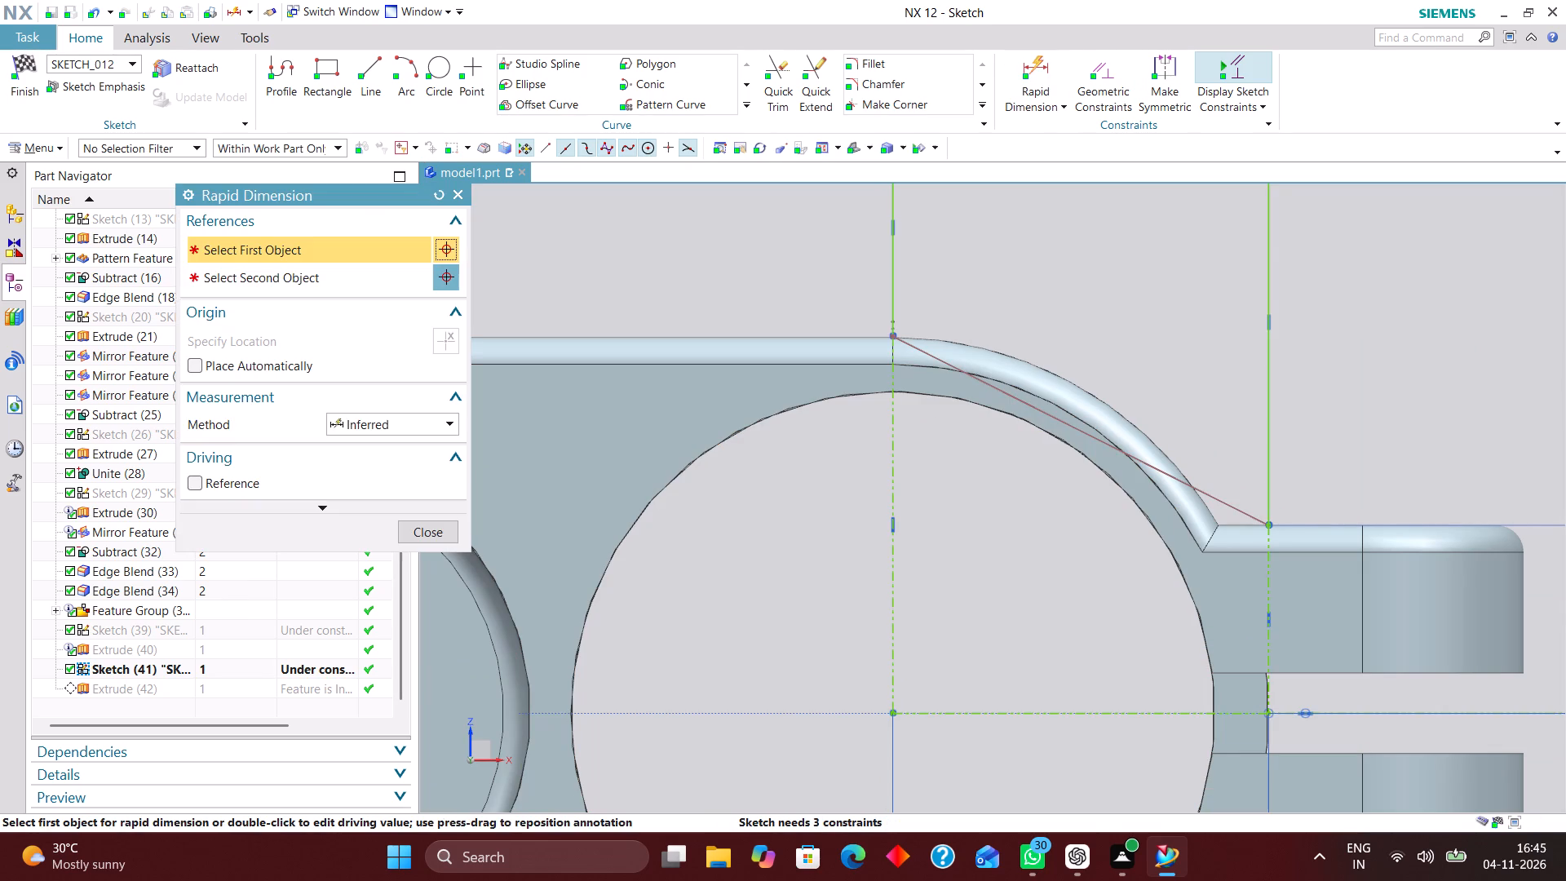
click(893, 467)
click(747, 476)
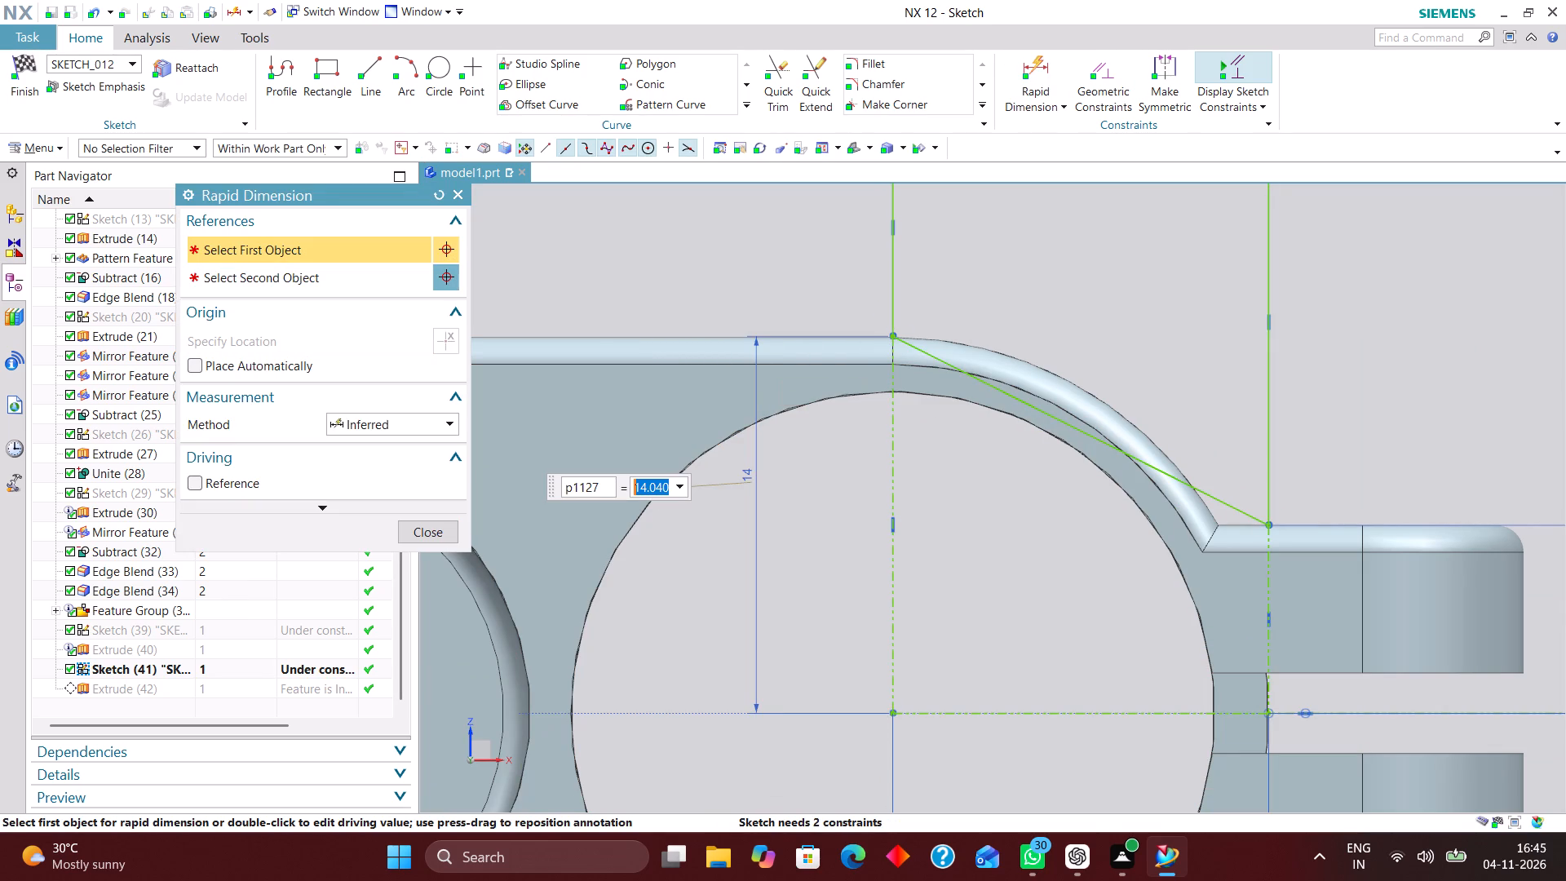
scroll(1093, 432, down, 3)
scroll(1261, 552, up, 1)
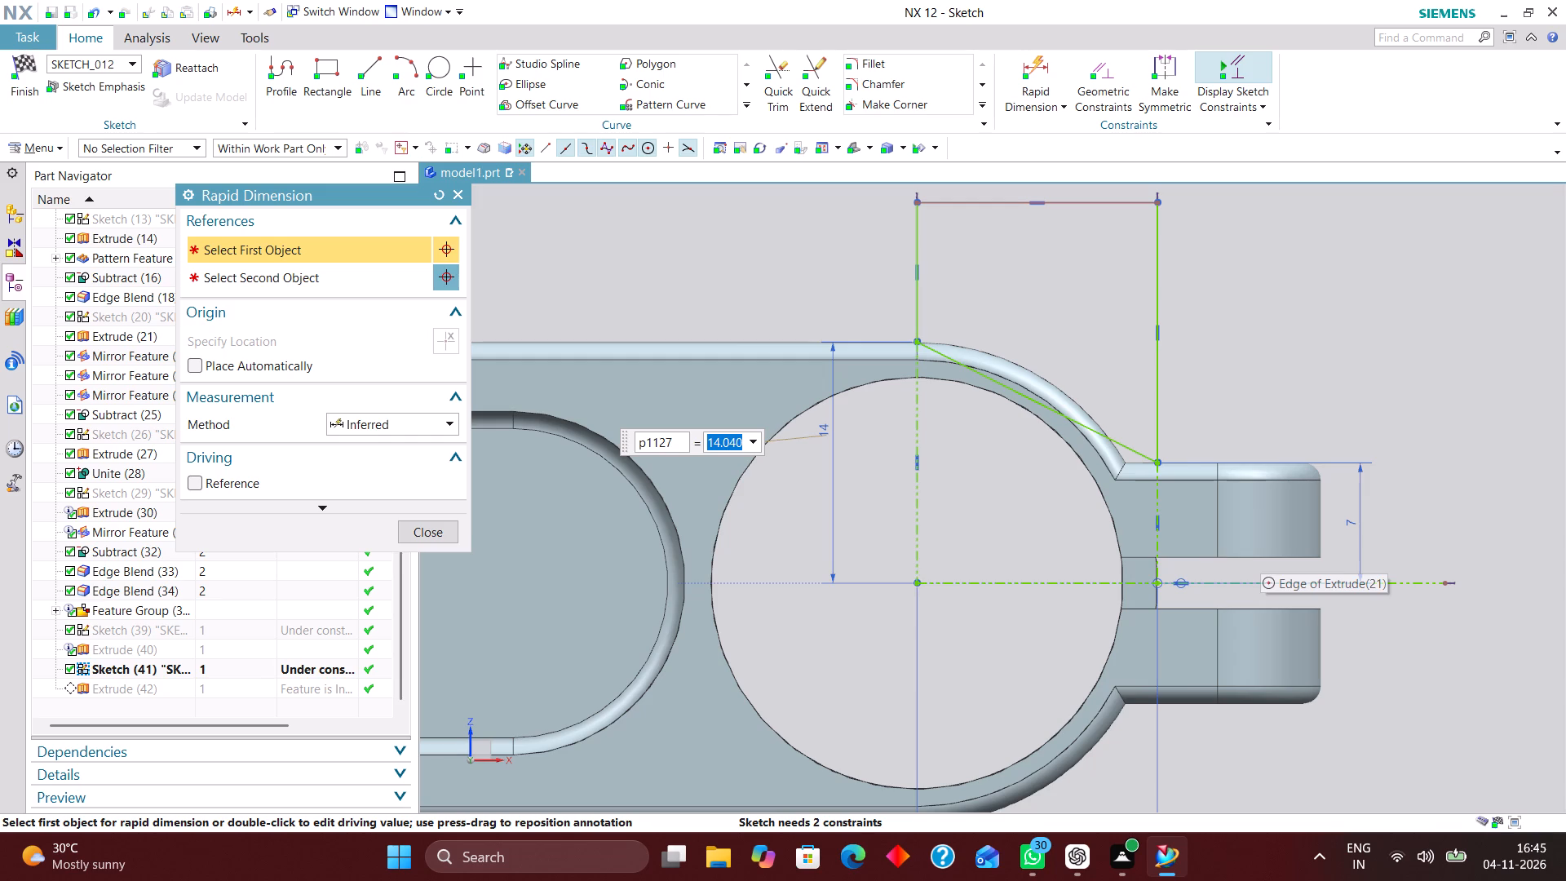
click(436, 534)
Examine the profile's sloped line and its corner points against the rounded bore wall and the clamp lug.
scroll(922, 558, down, 1)
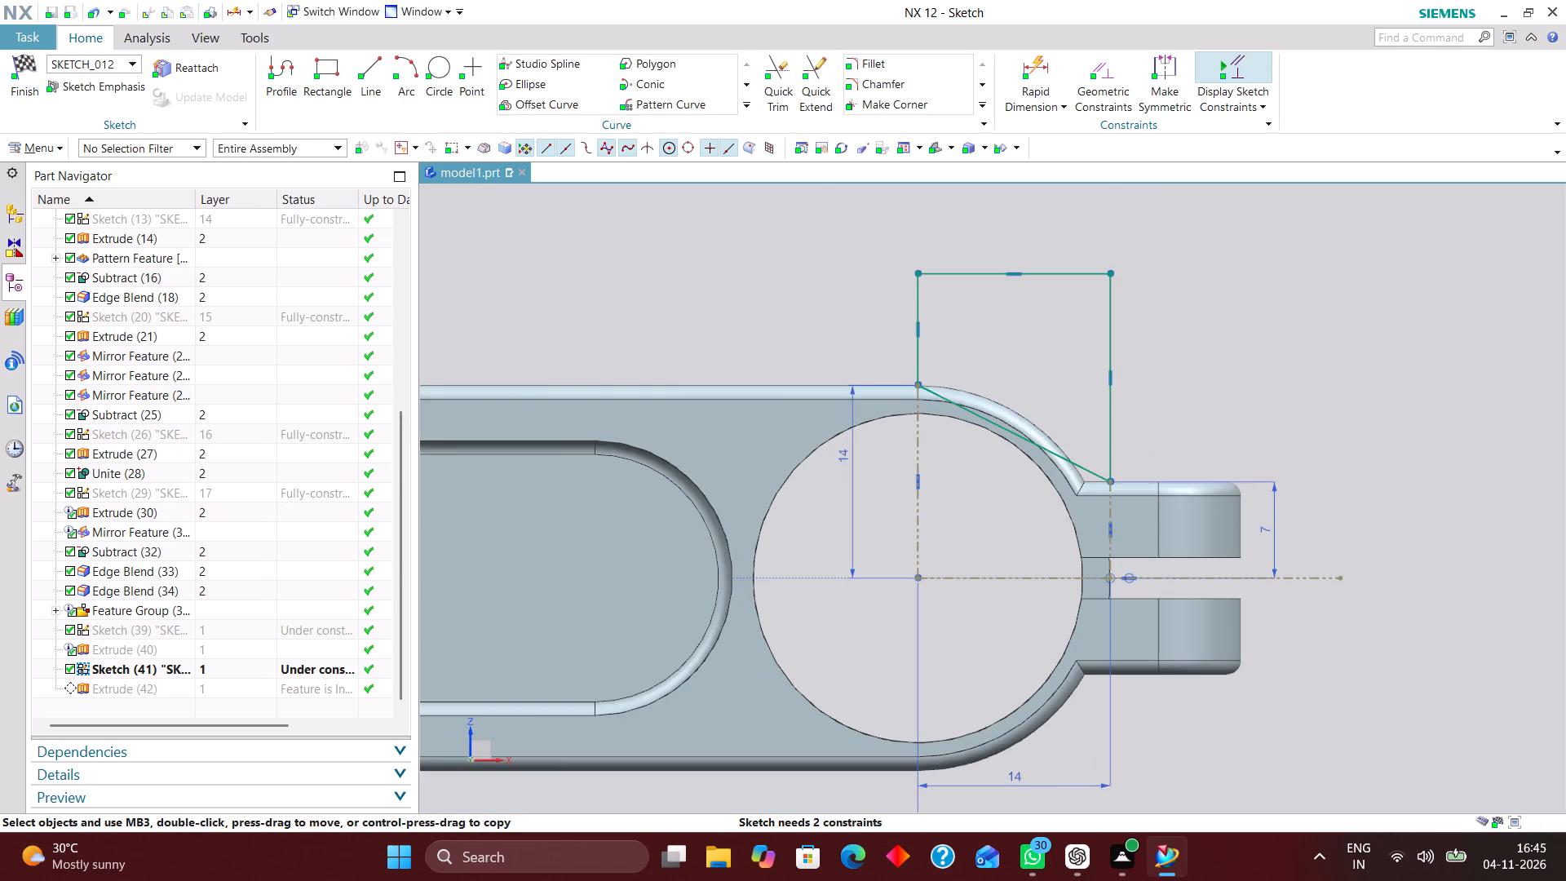
scroll(1089, 476, up, 3)
middle_drag(1268, 388, 1254, 400)
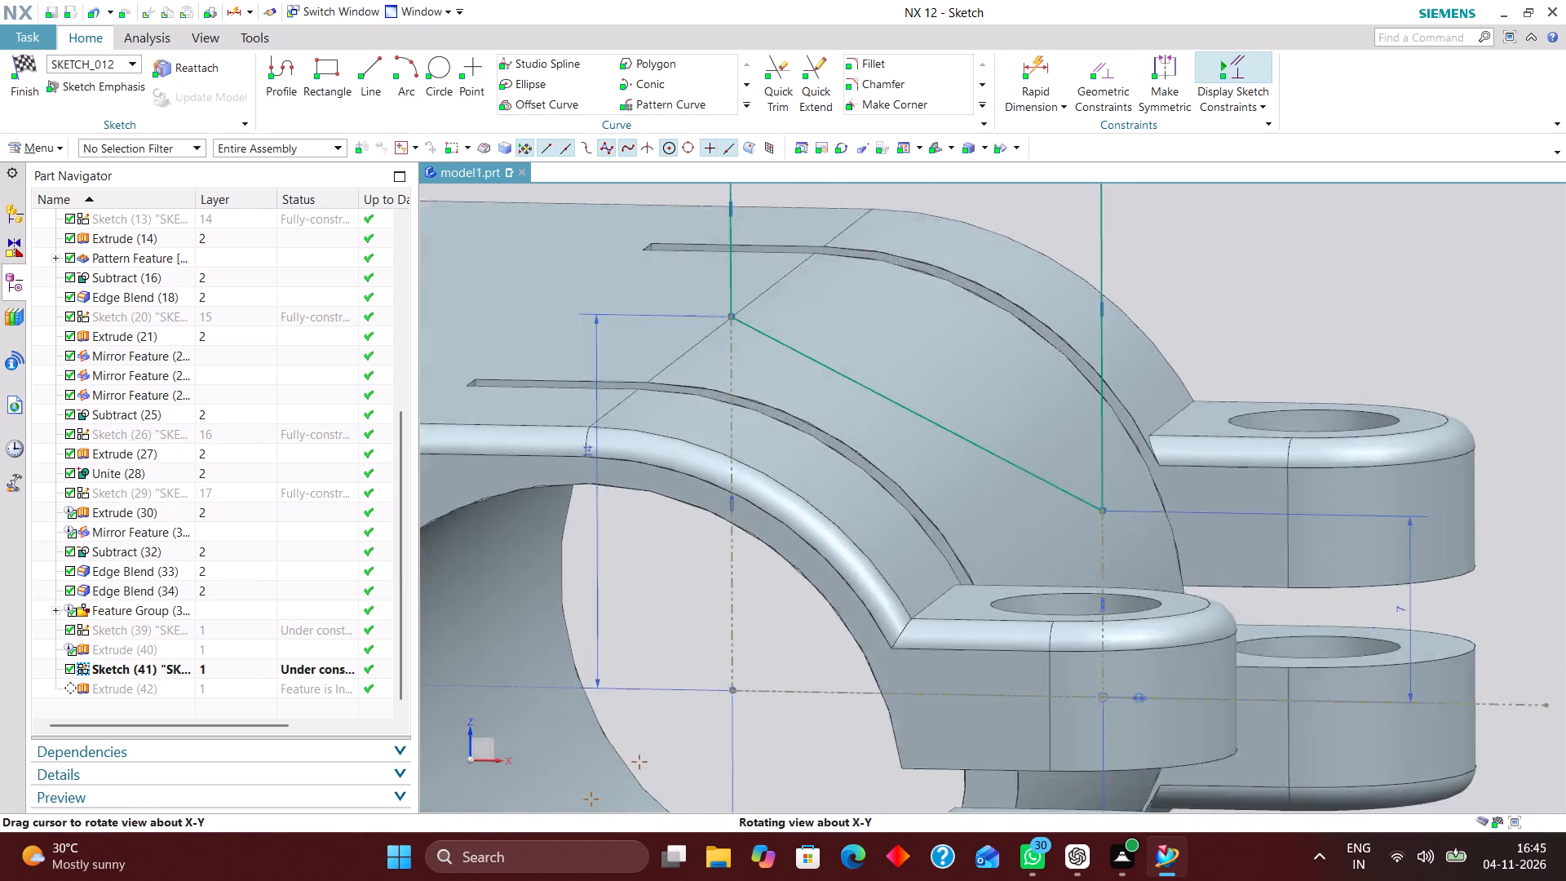
middle_drag(1254, 400, 1262, 397)
right_drag(1397, 346, 1259, 353)
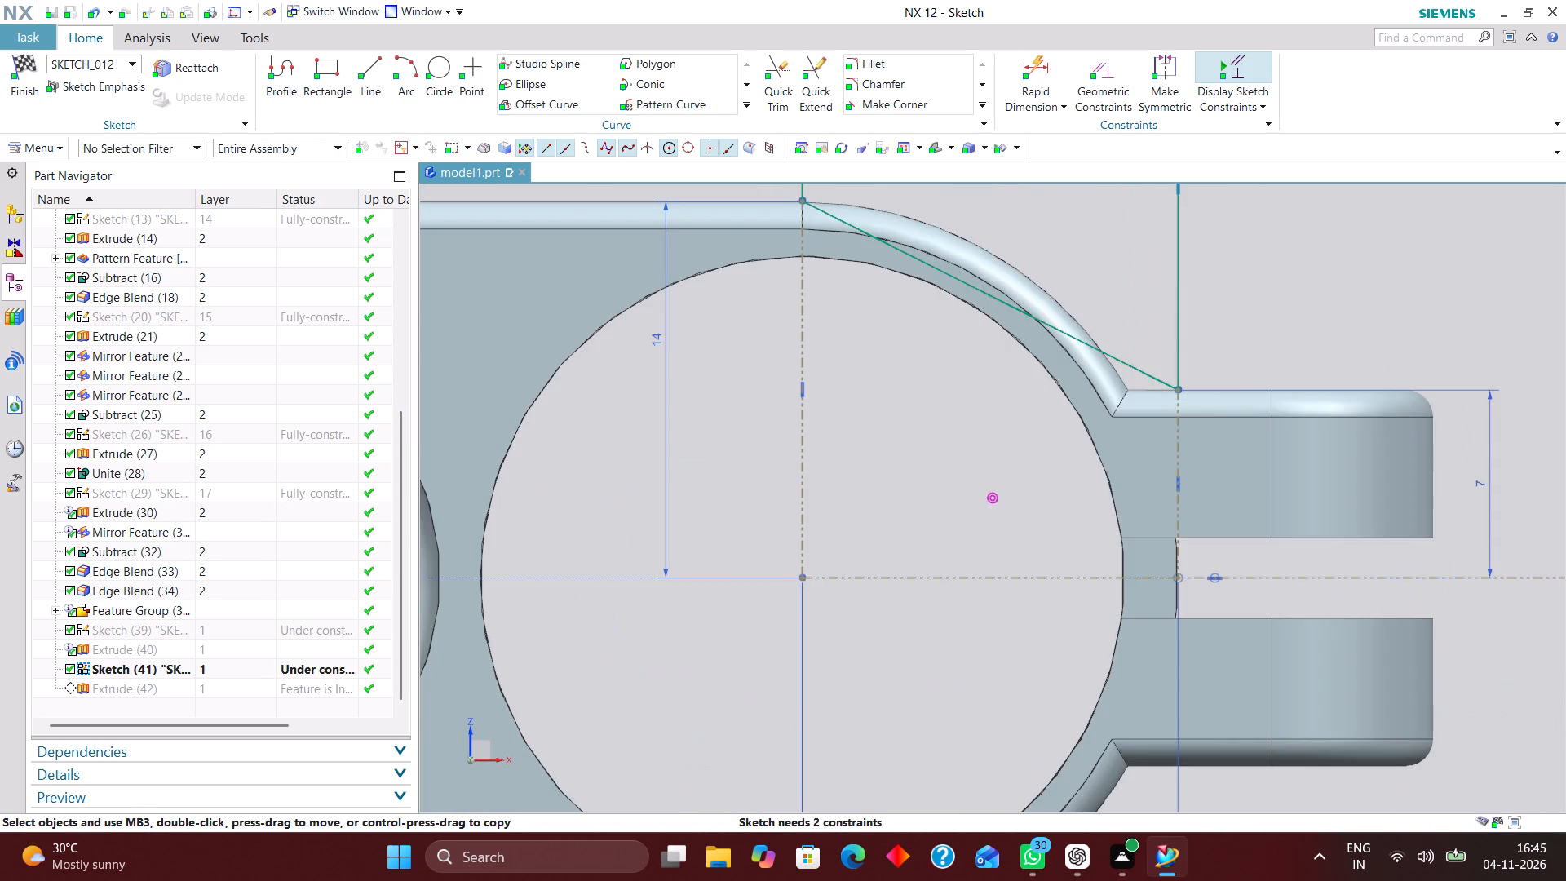
scroll(1220, 399, down, 2)
scroll(1183, 389, up, 6)
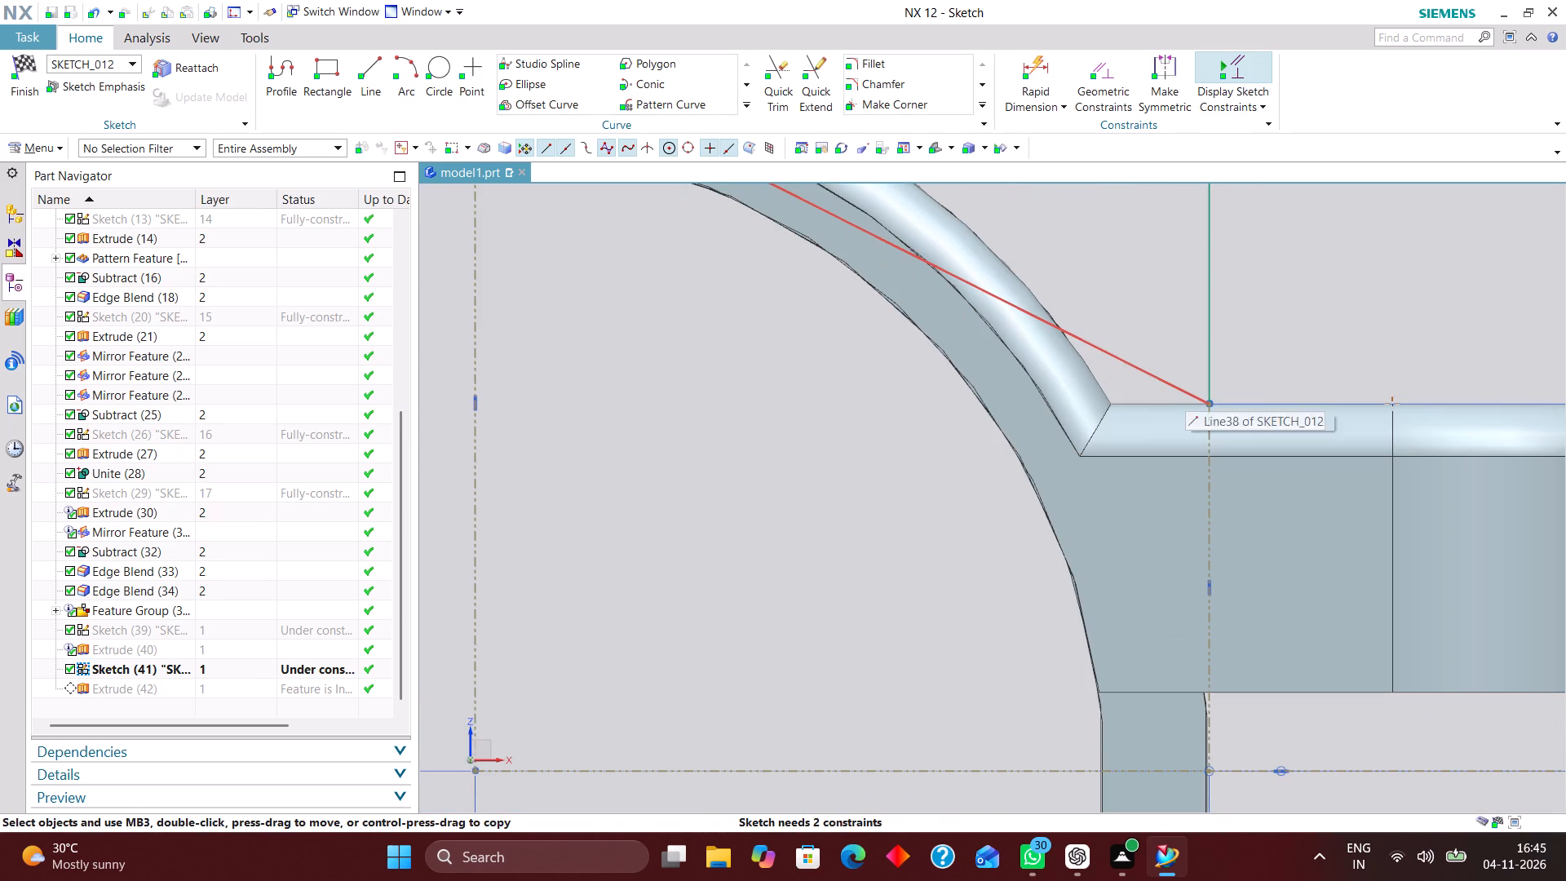
scroll(1230, 356, down, 4)
scroll(1223, 530, down, 2)
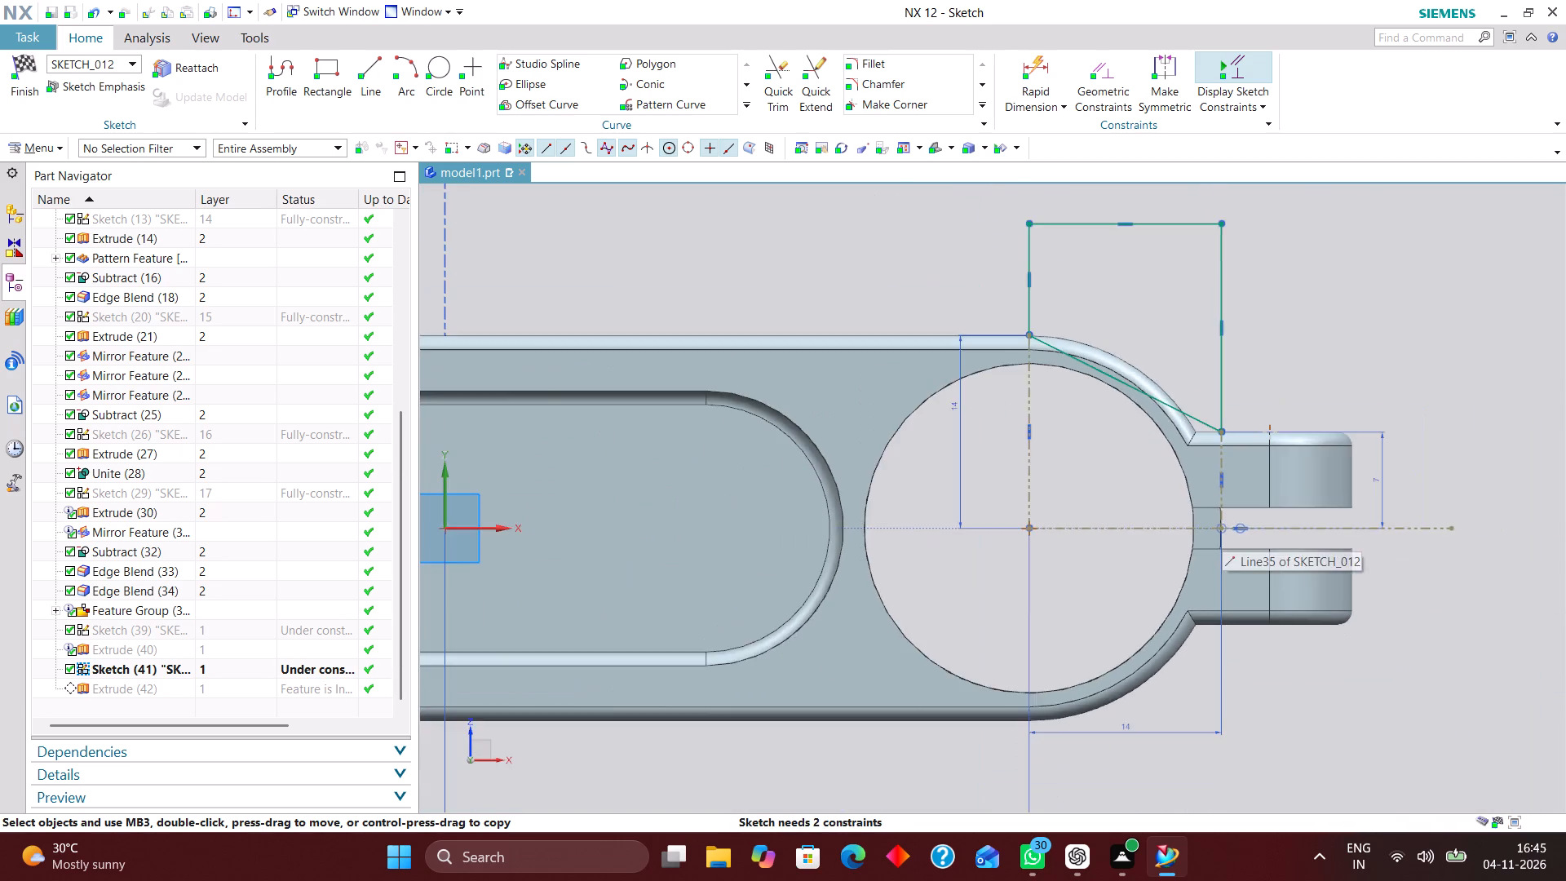
scroll(1220, 390, up, 4)
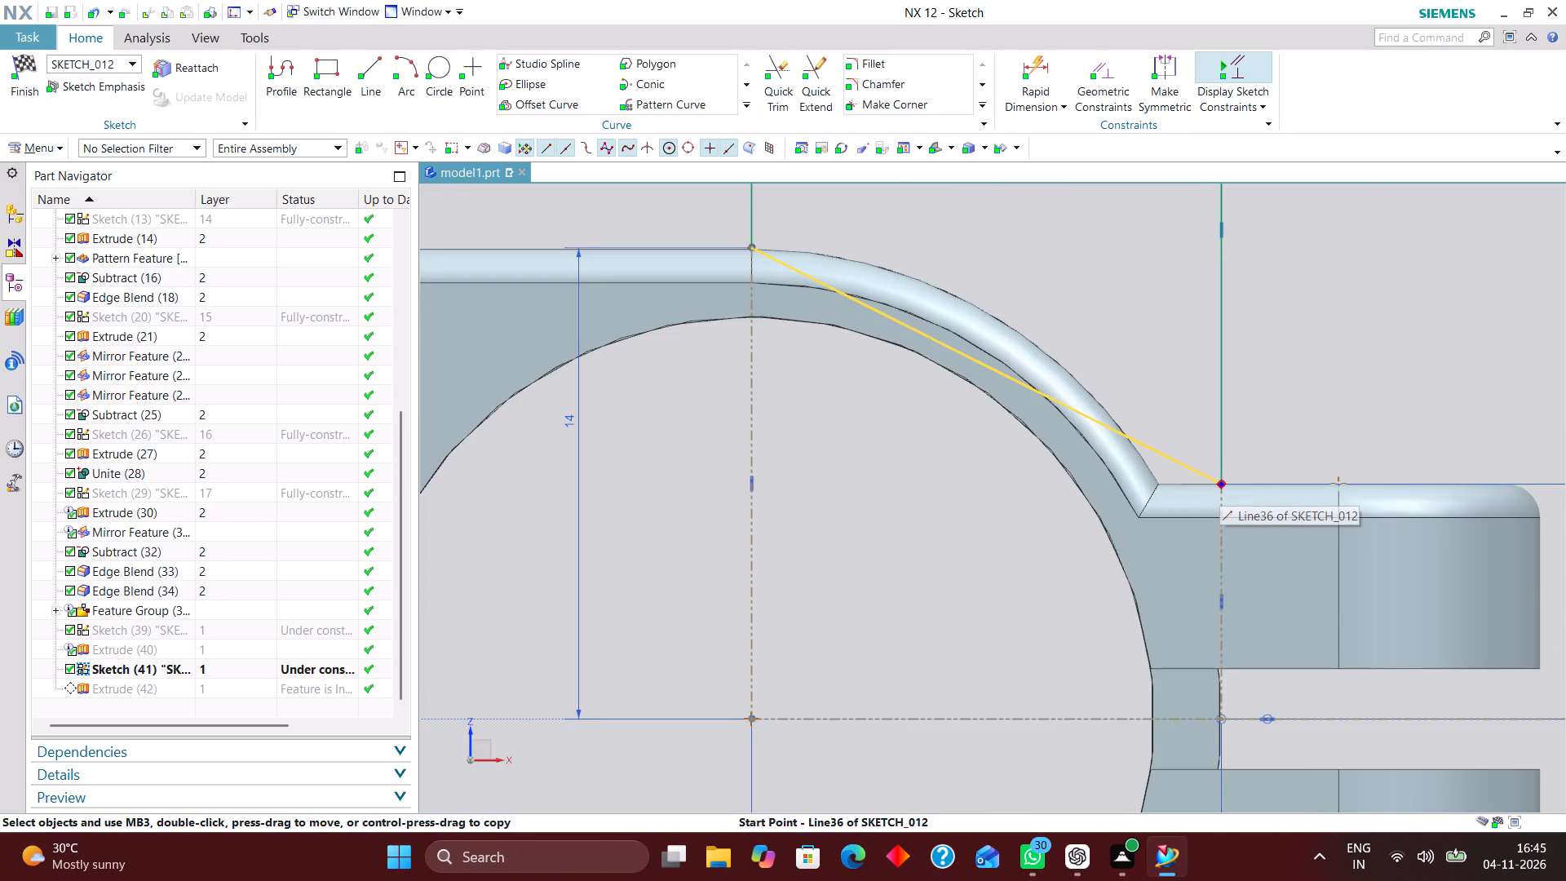
drag(1220, 486, 1177, 480)
scroll(1242, 479, down, 4)
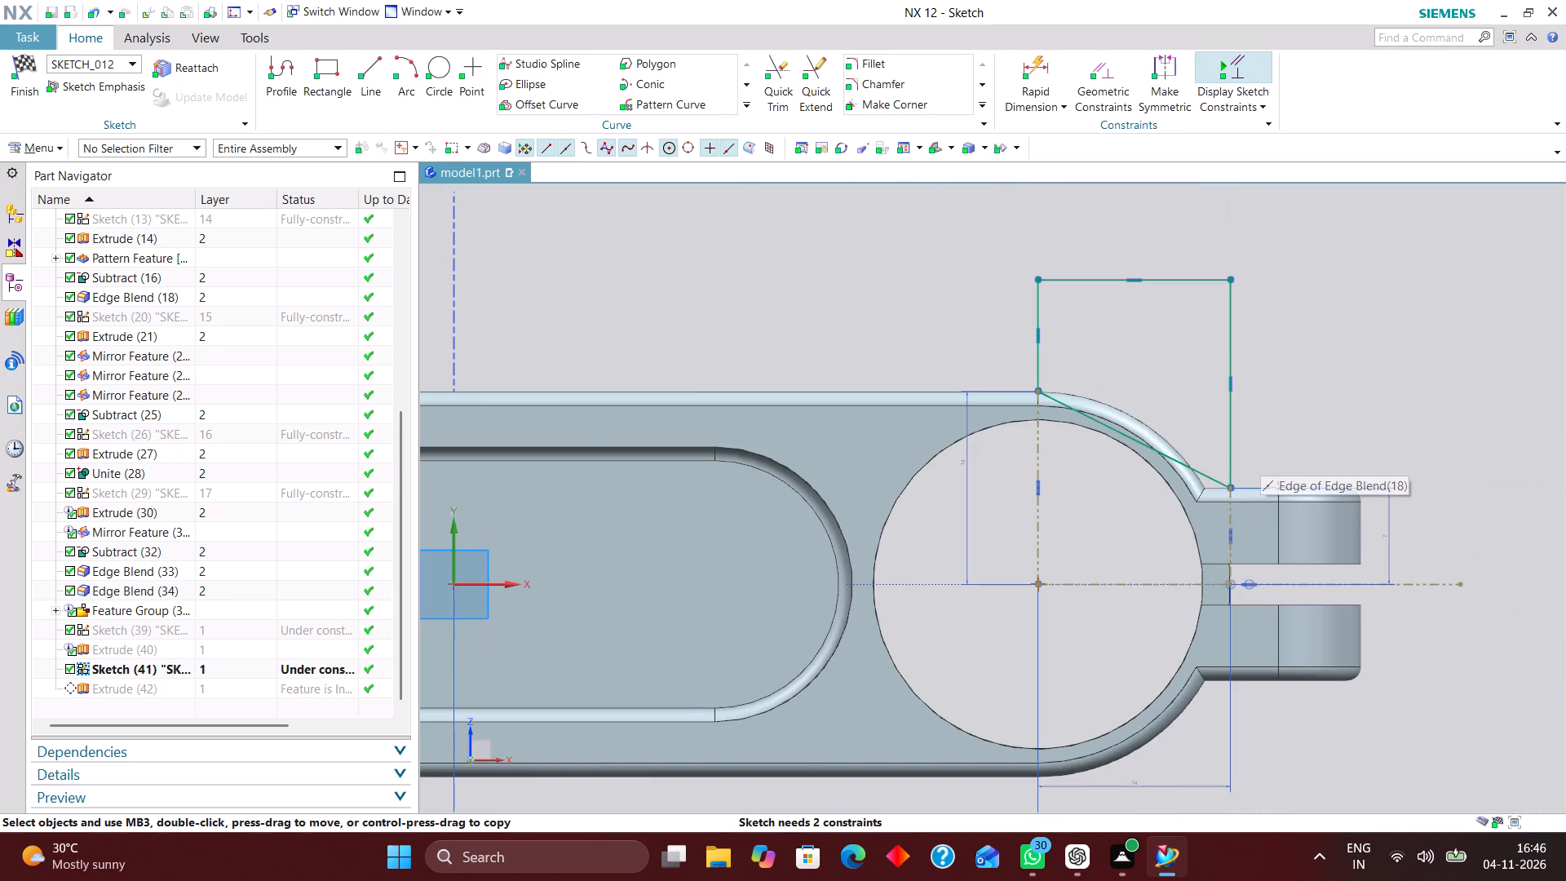
middle_drag(1360, 374, 1290, 369)
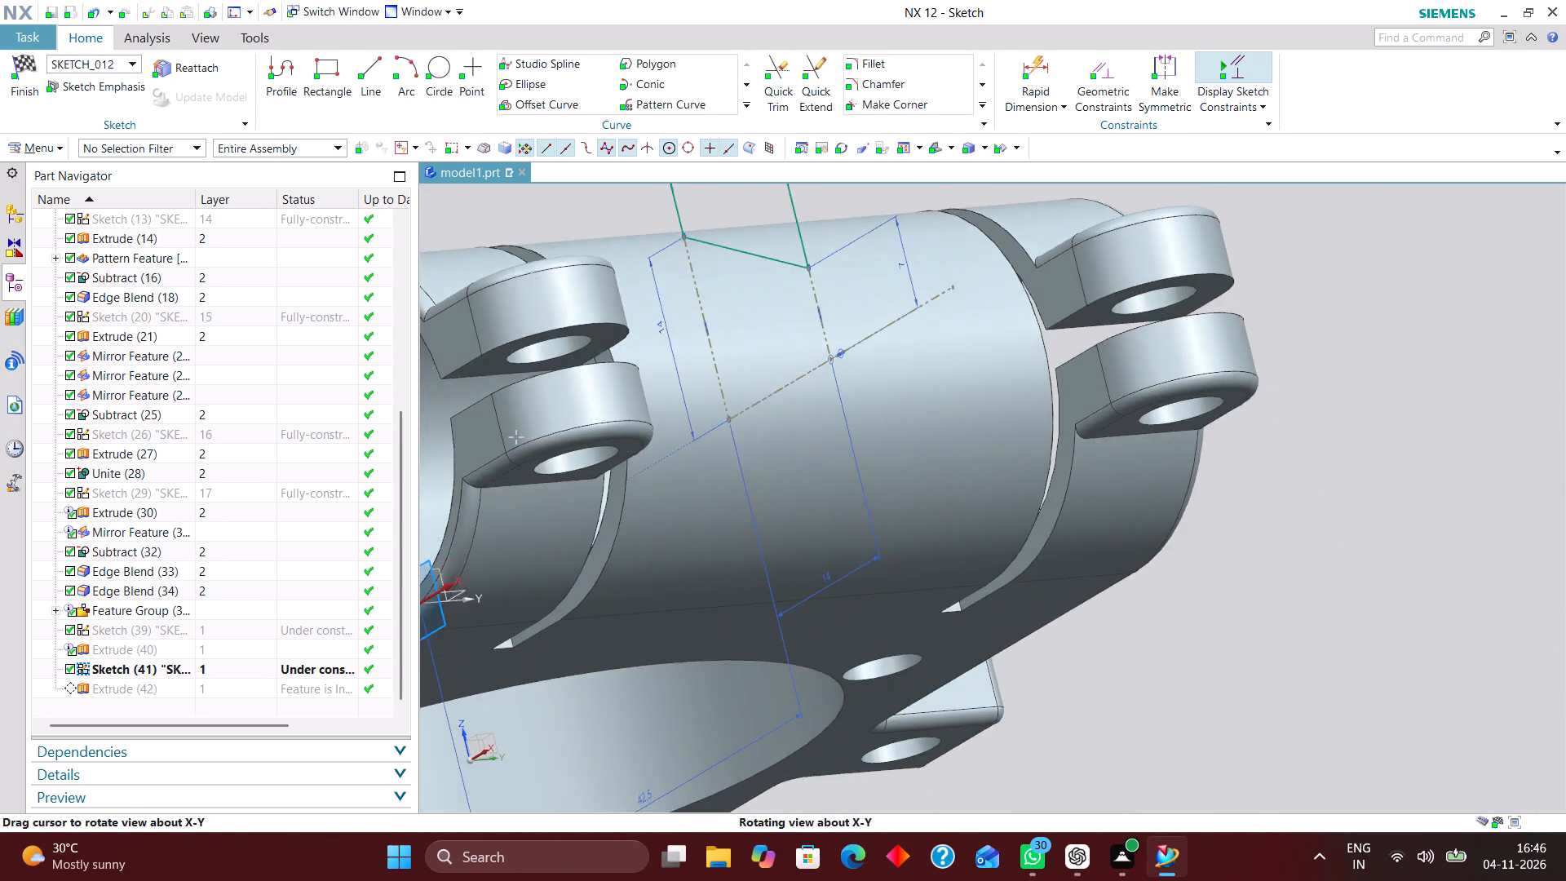
middle_drag(1290, 369, 1300, 397)
Finish the corrected profile sketch so the extruded block updates.
click(22, 67)
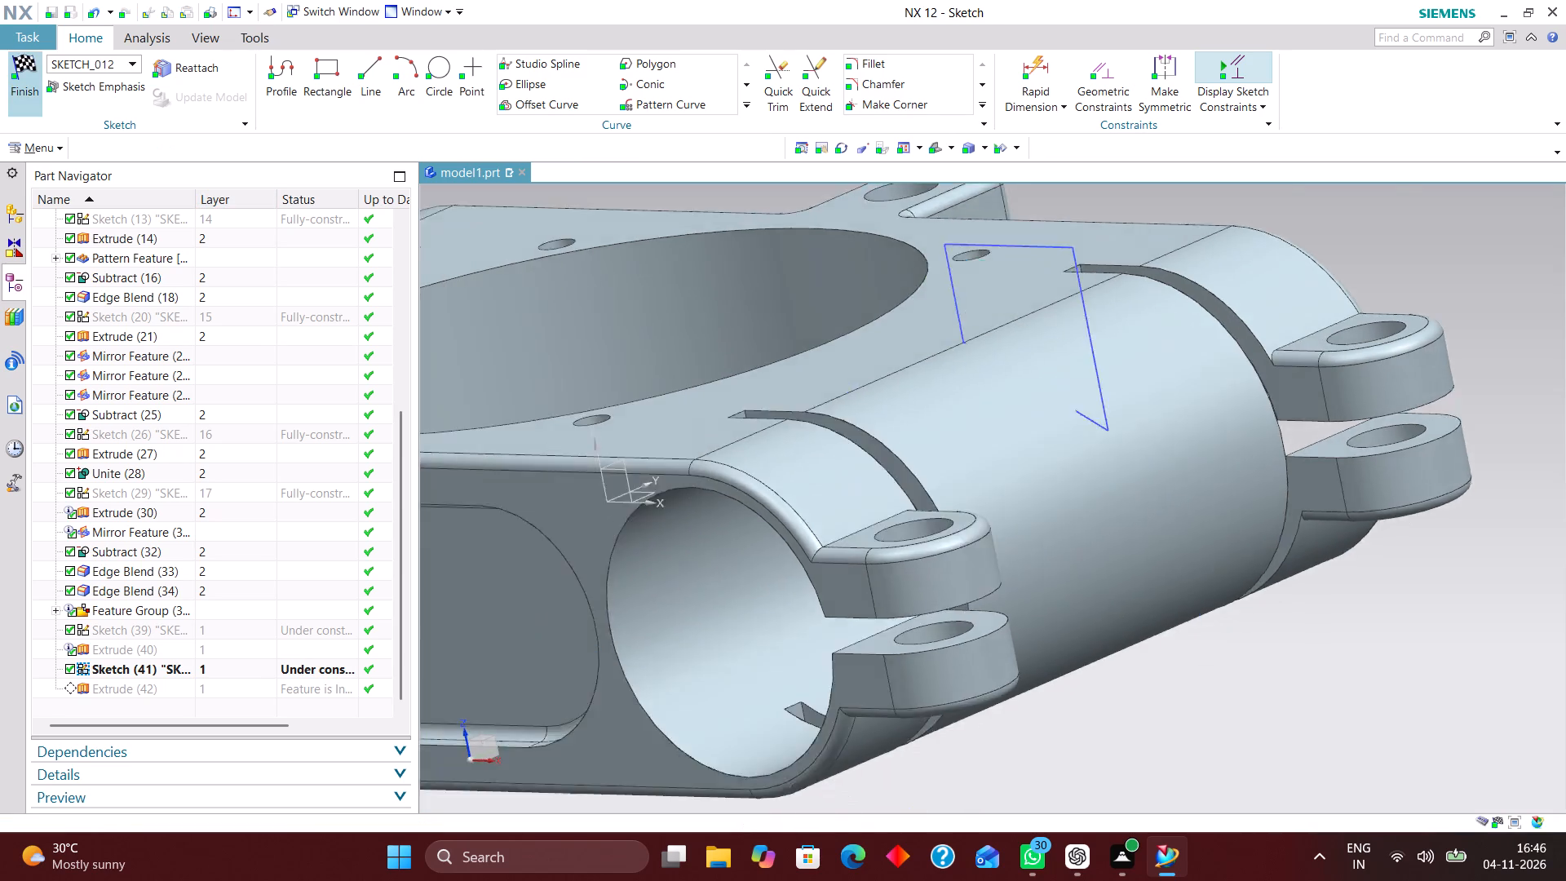
Subtract the extruded block from the bracket body to cut the sloped flat between the positive-X clamp slots.
middle_drag(1319, 438, 1326, 434)
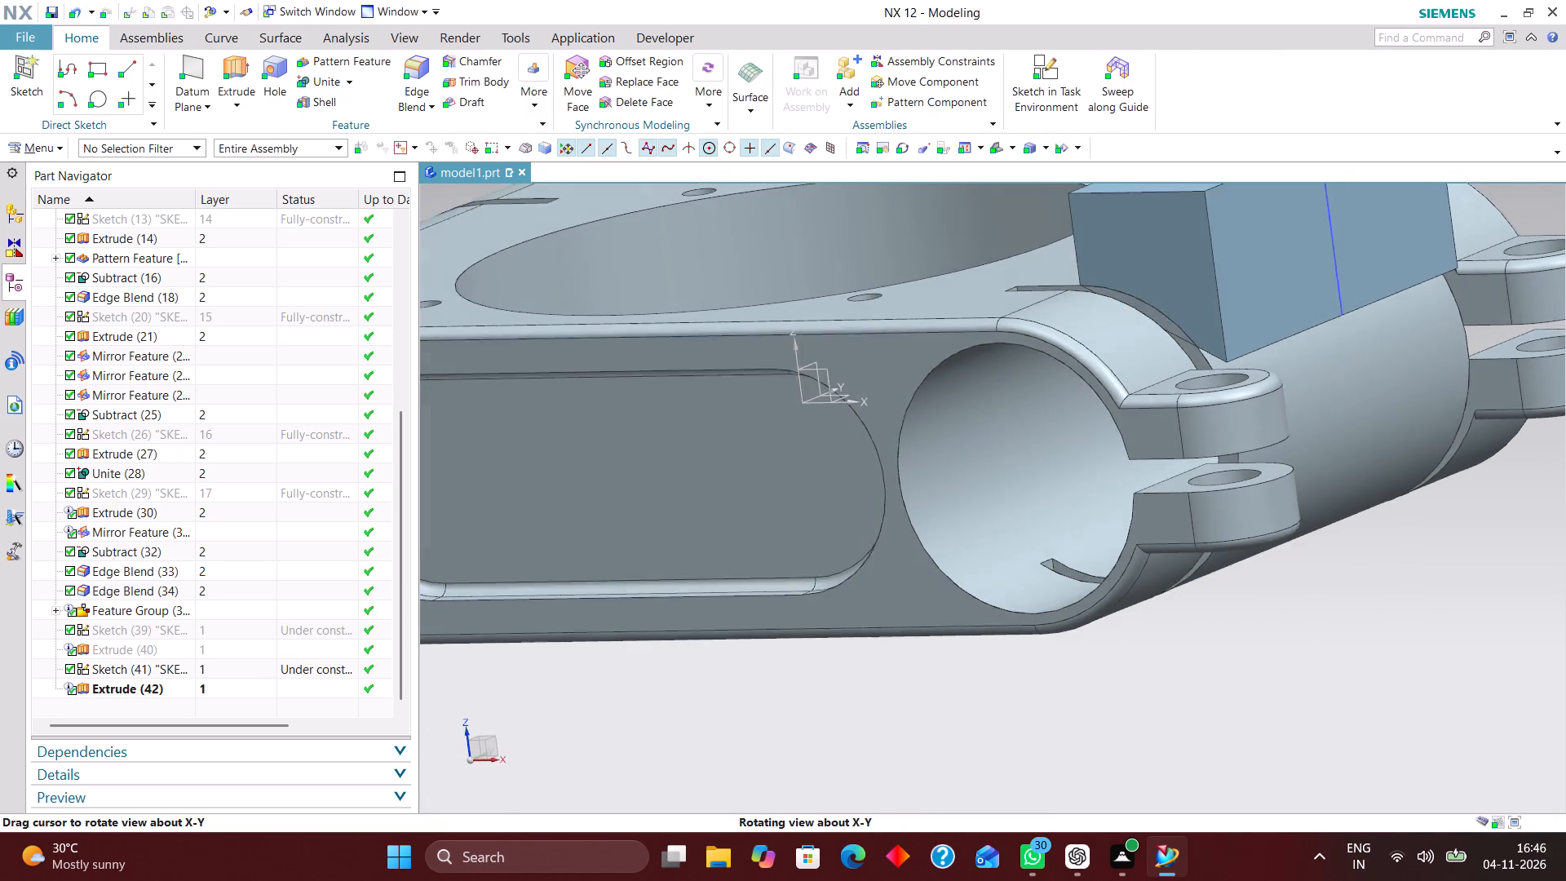
middle_drag(1326, 434, 1330, 460)
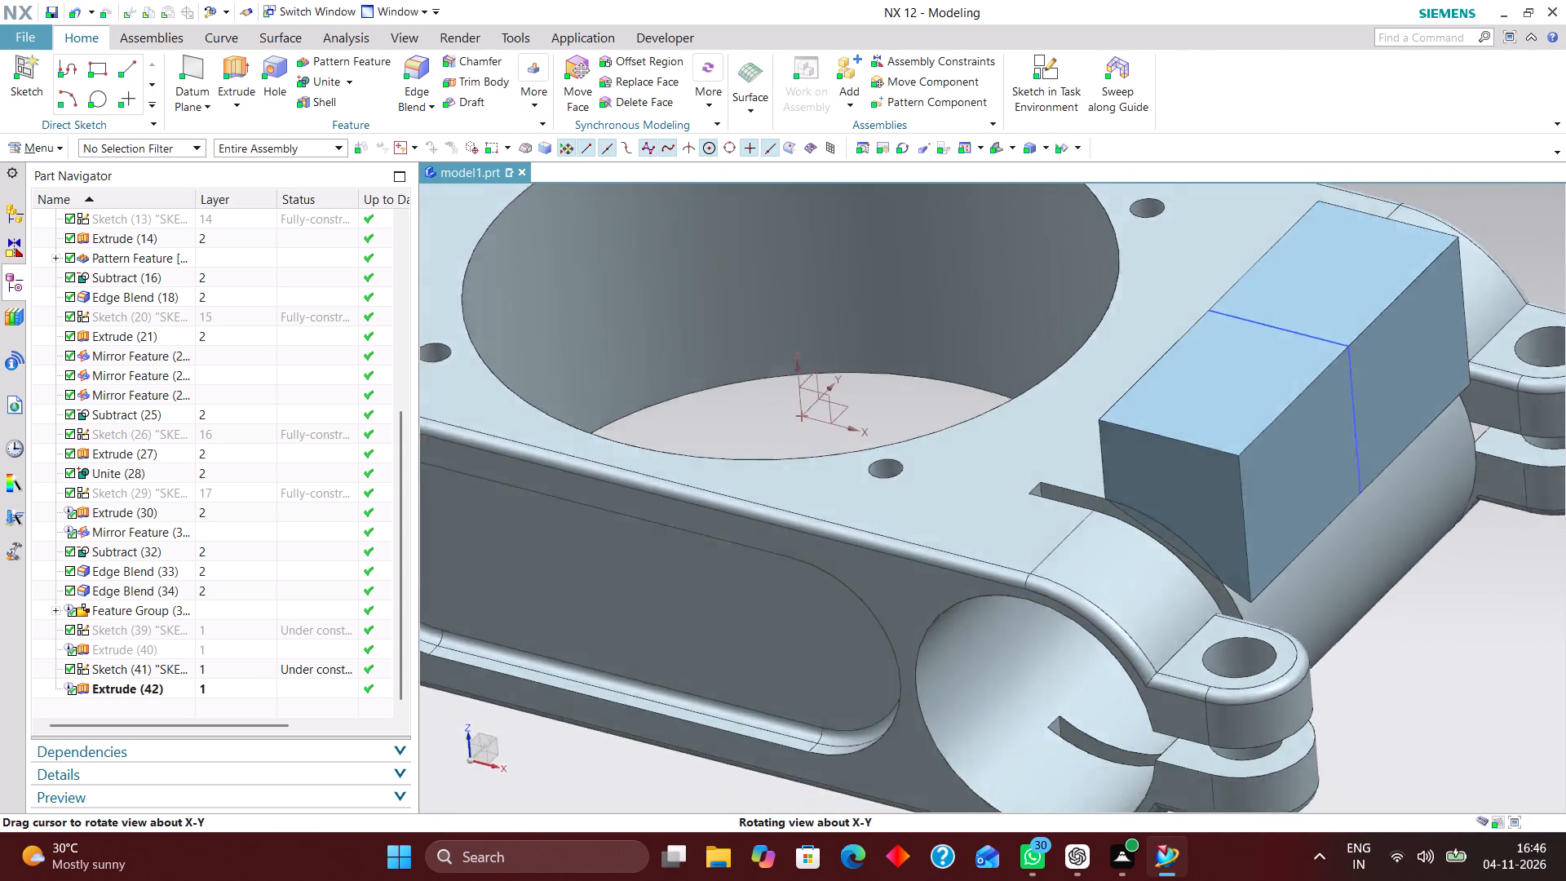
middle_drag(1330, 460, 1314, 451)
scroll(1314, 450, up, 1)
click(347, 79)
click(343, 122)
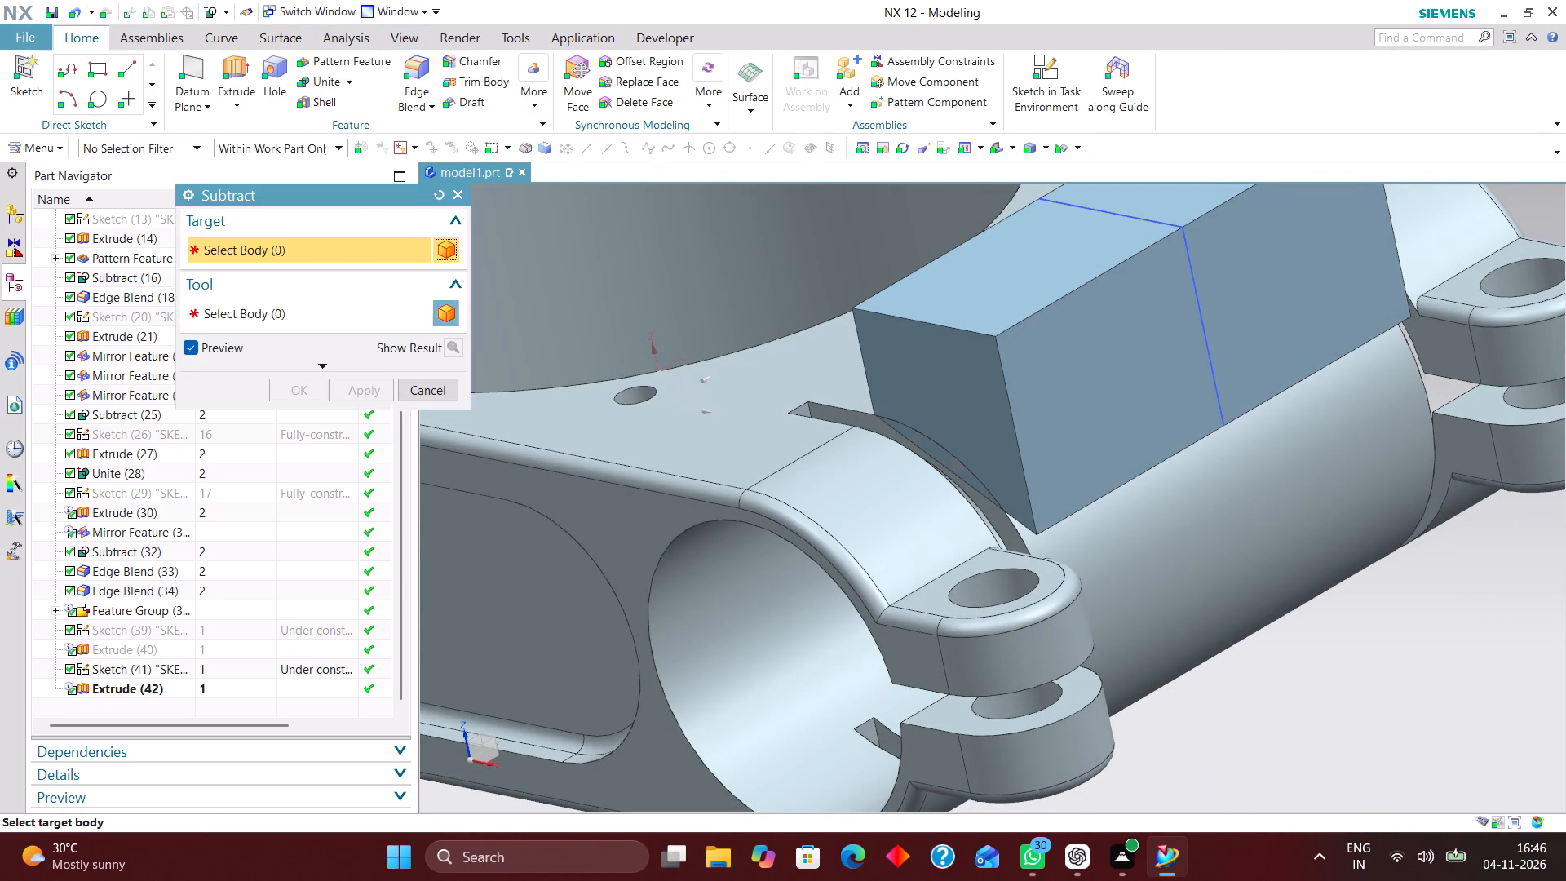
click(723, 476)
click(989, 410)
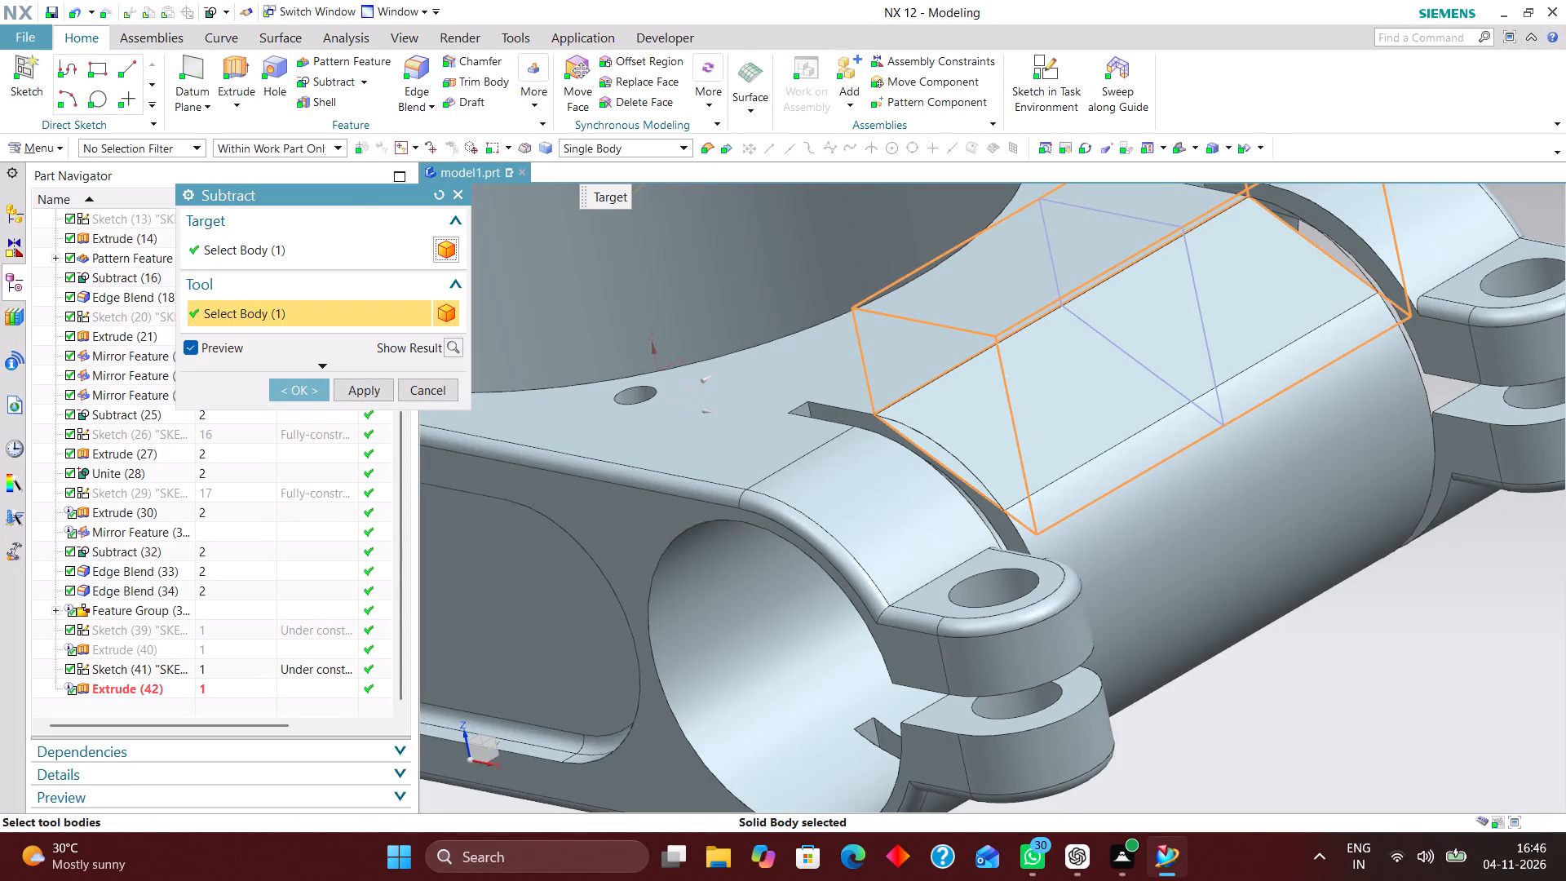
click(312, 391)
Hide the four-sided profile sketch above the sloped cut.
scroll(798, 379, down, 3)
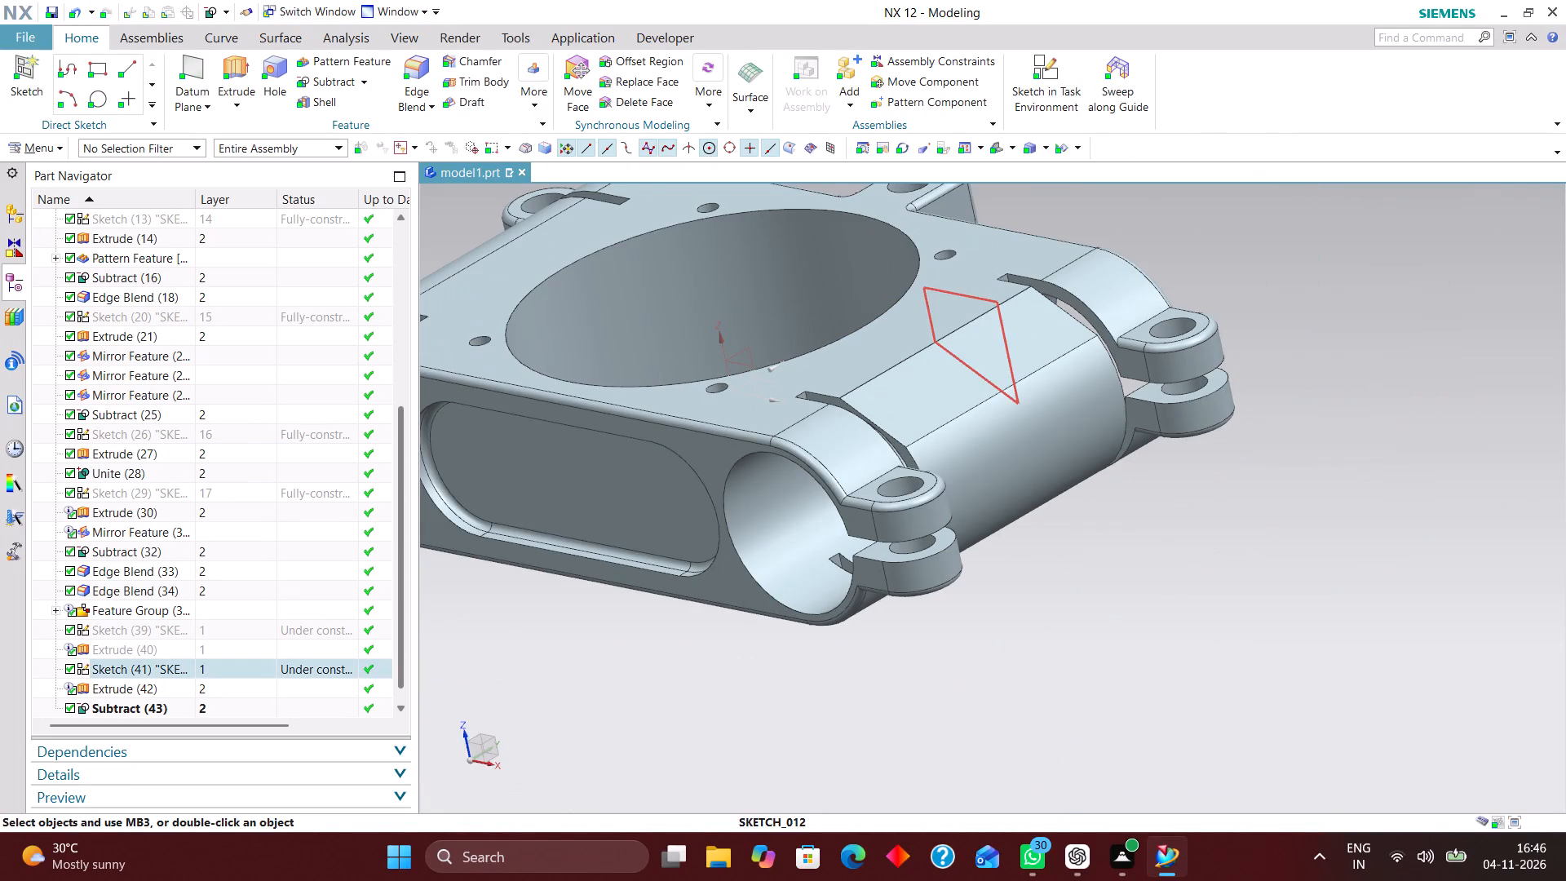
right_drag(975, 295, 984, 330)
middle_drag(1042, 543, 1089, 534)
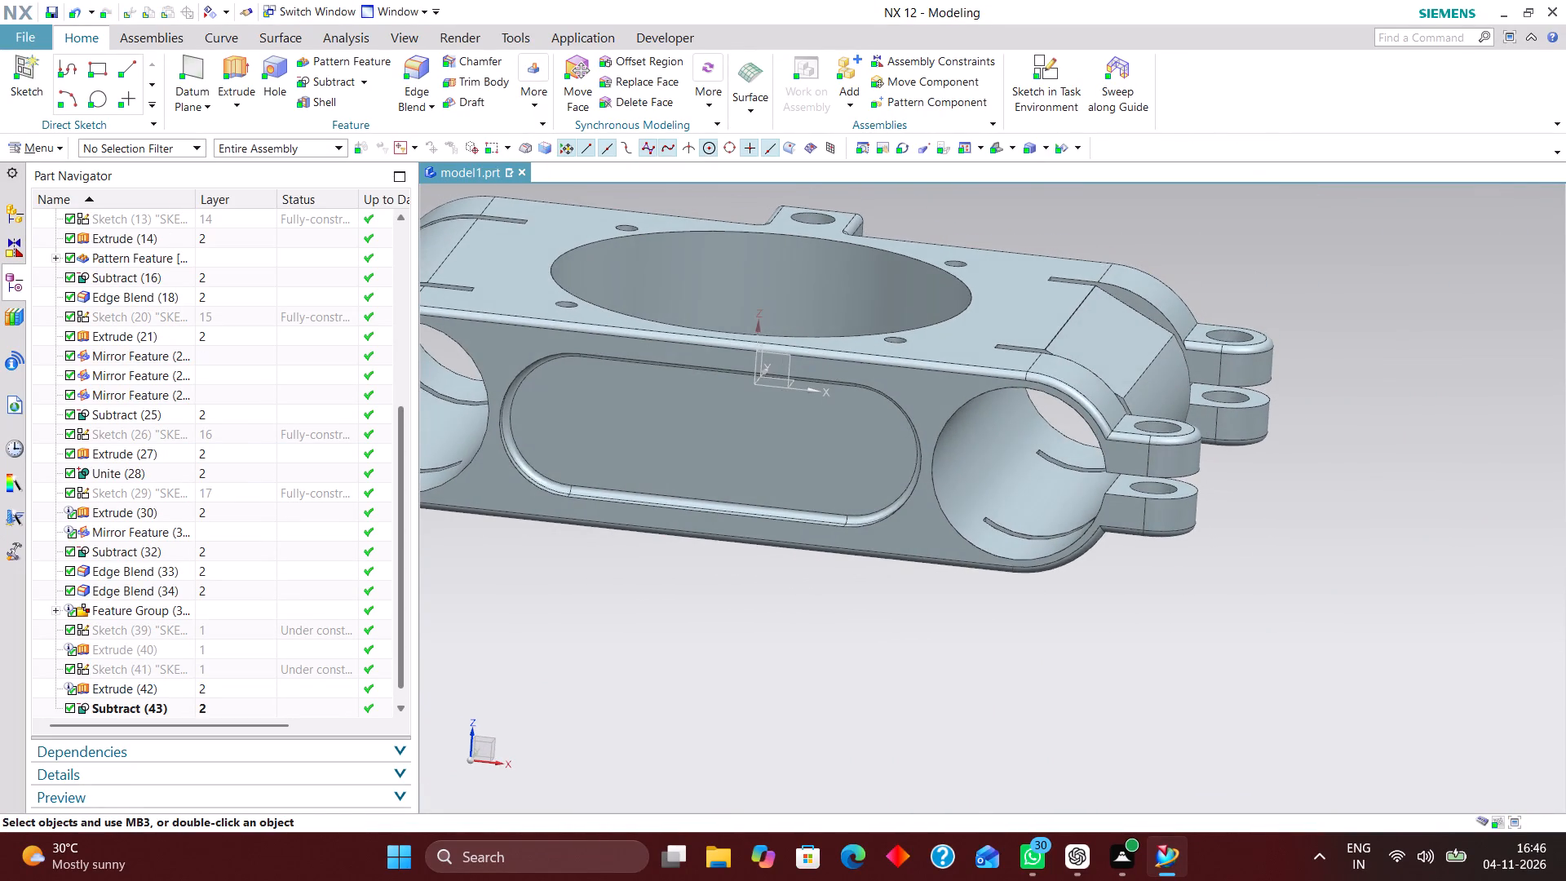
Mirror the extruded cutting block about the XY plane of the datum coordinate system with Mirror Feature.
scroll(1230, 494, up, 3)
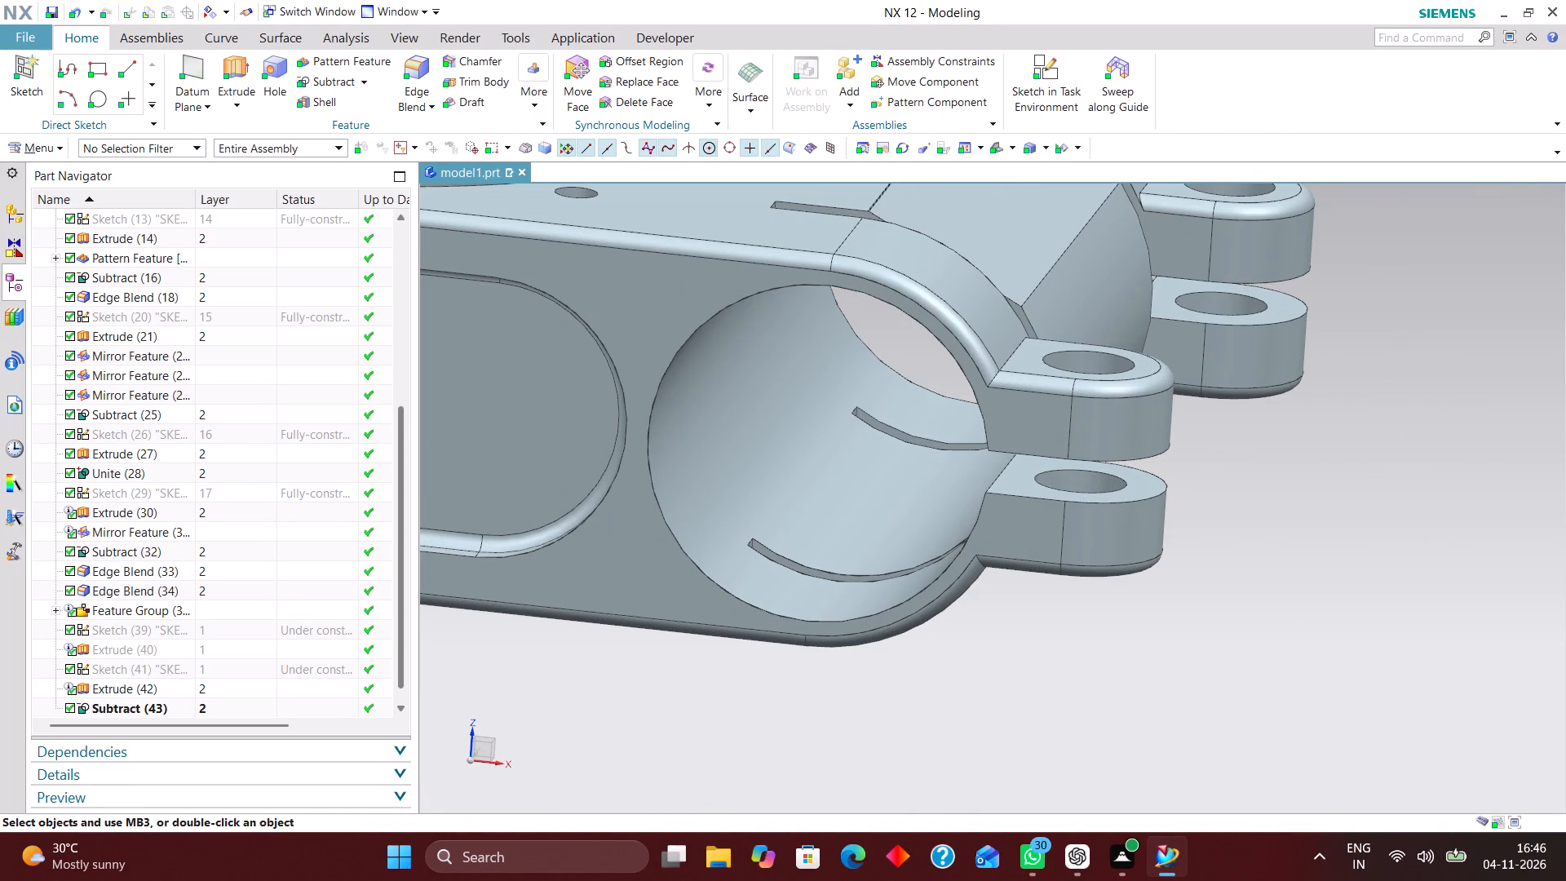
scroll(194, 556, down, 6)
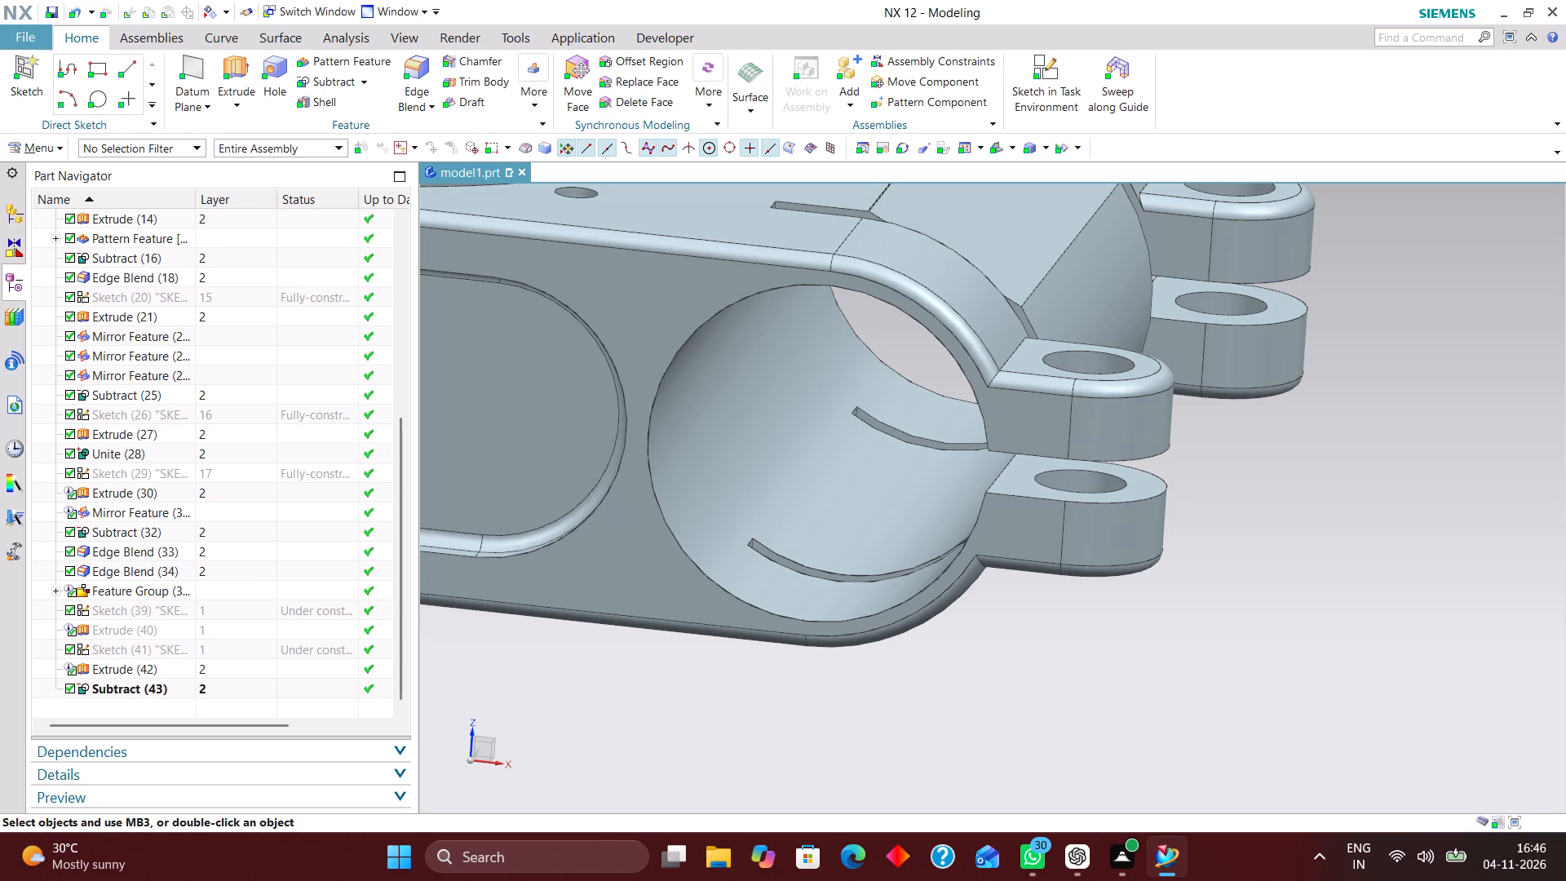
click(529, 102)
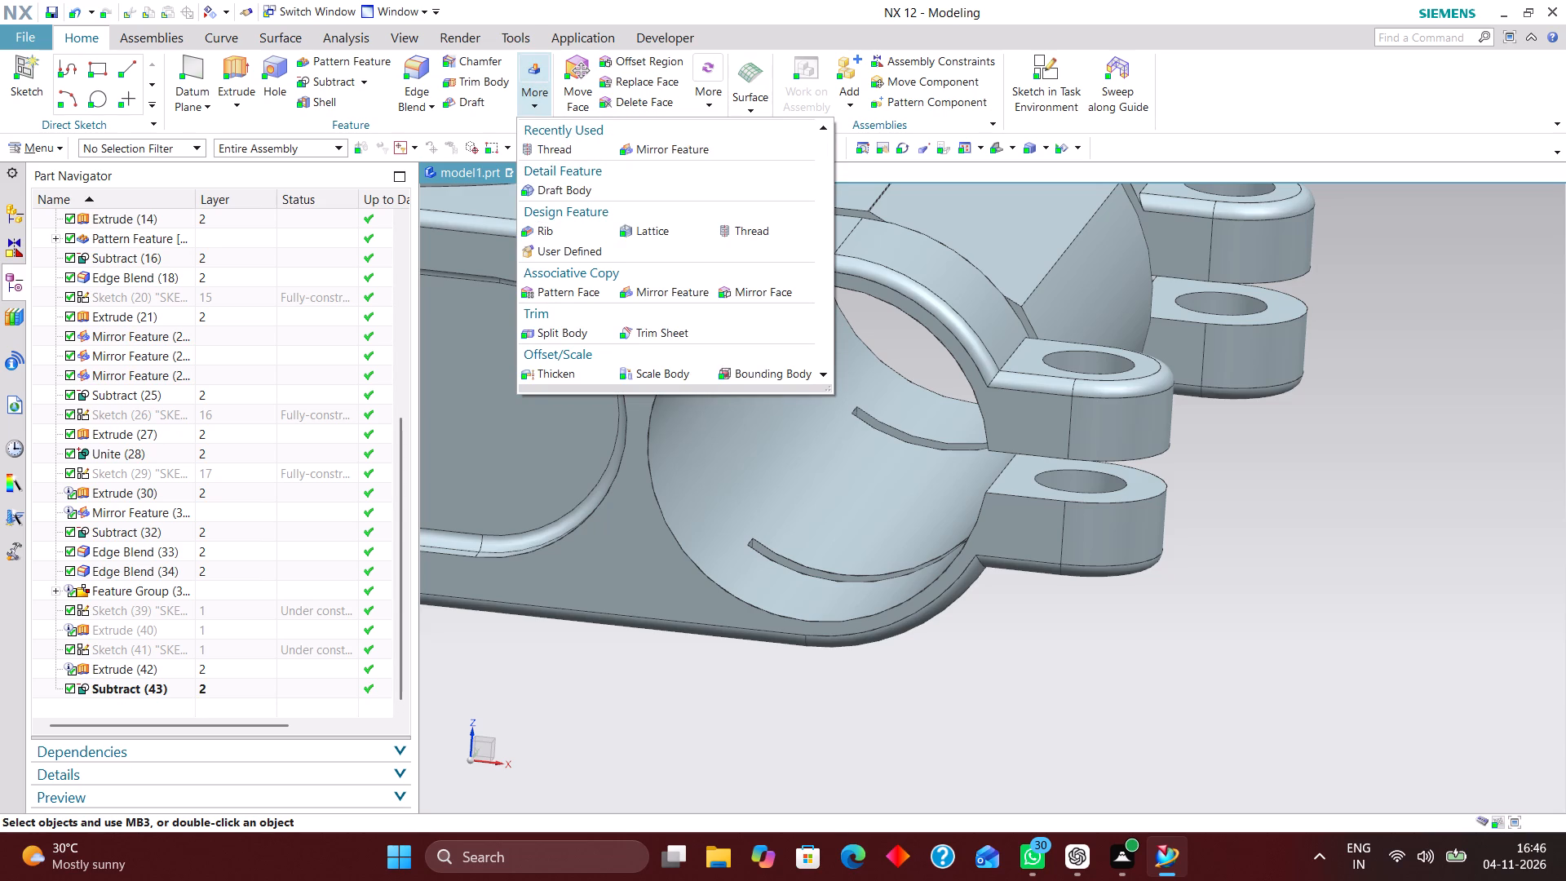
click(680, 148)
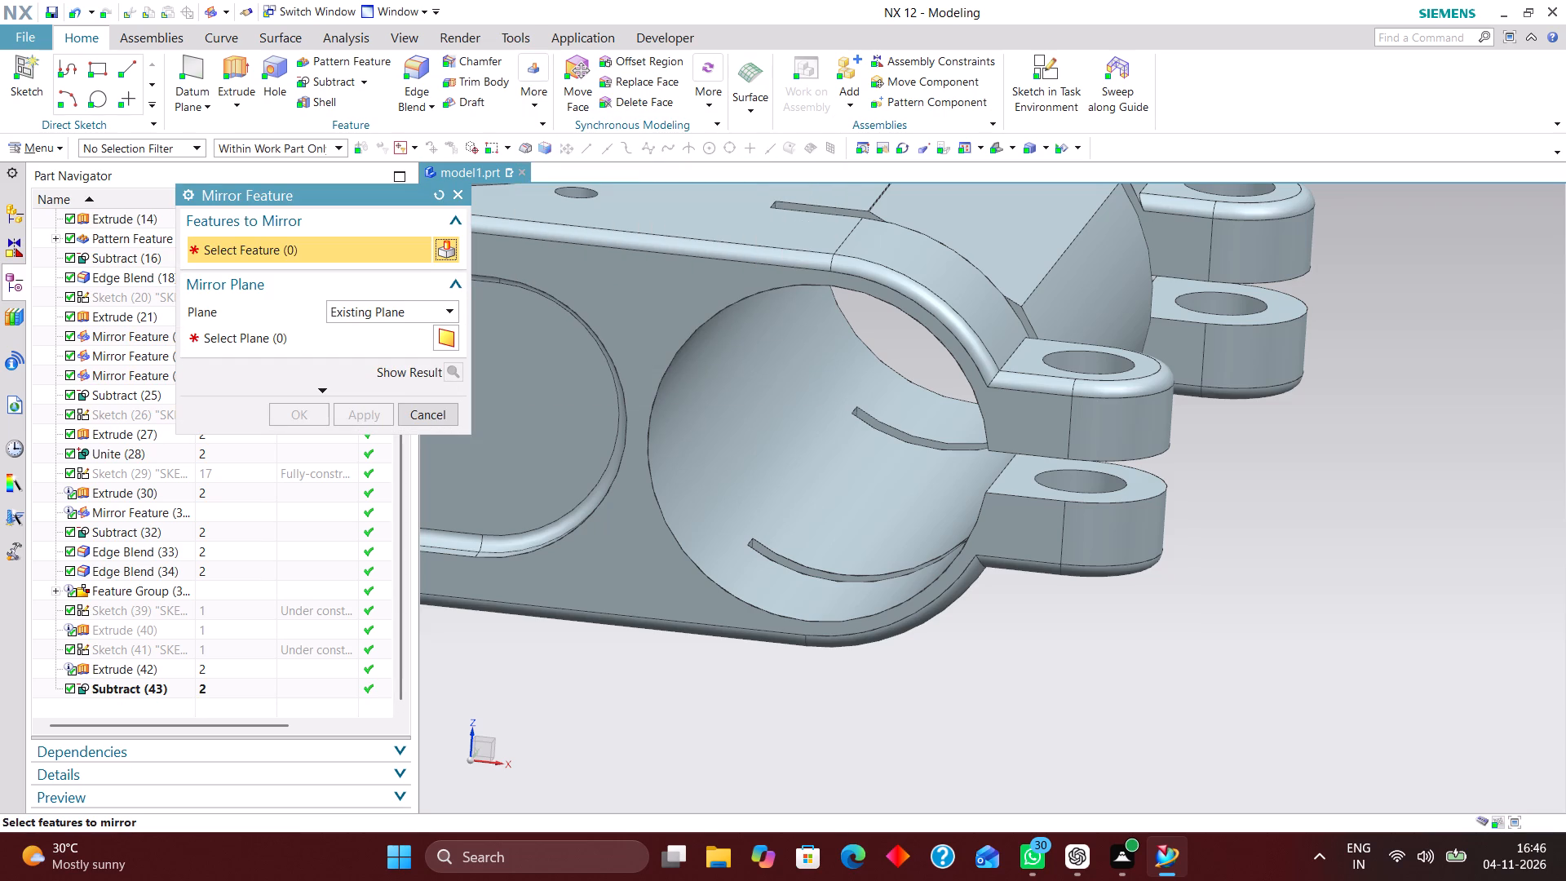
click(175, 673)
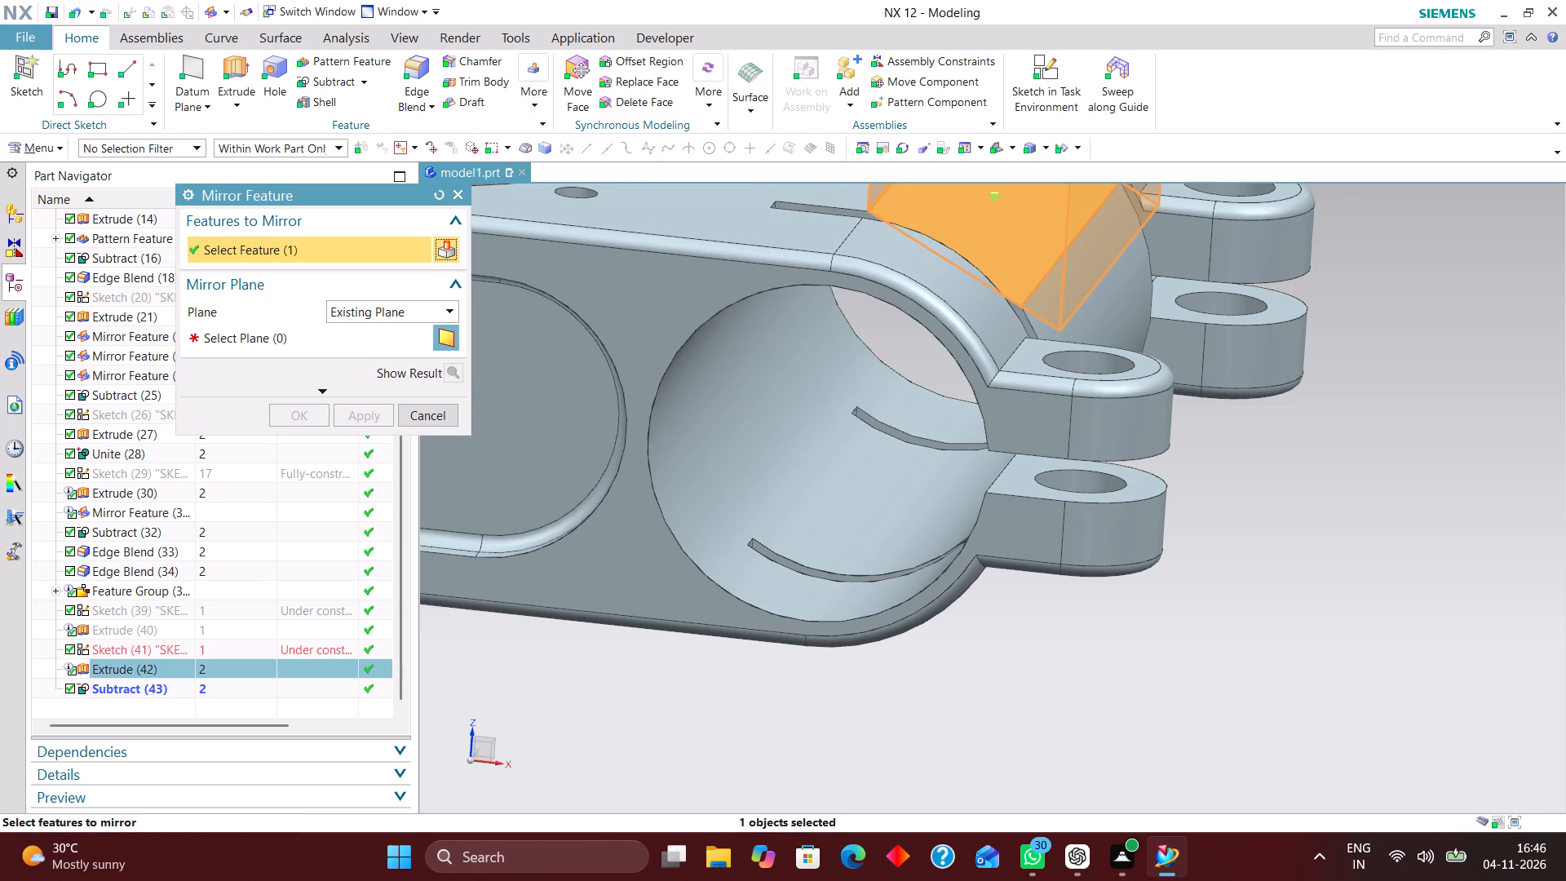
click(294, 329)
scroll(930, 541, down, 4)
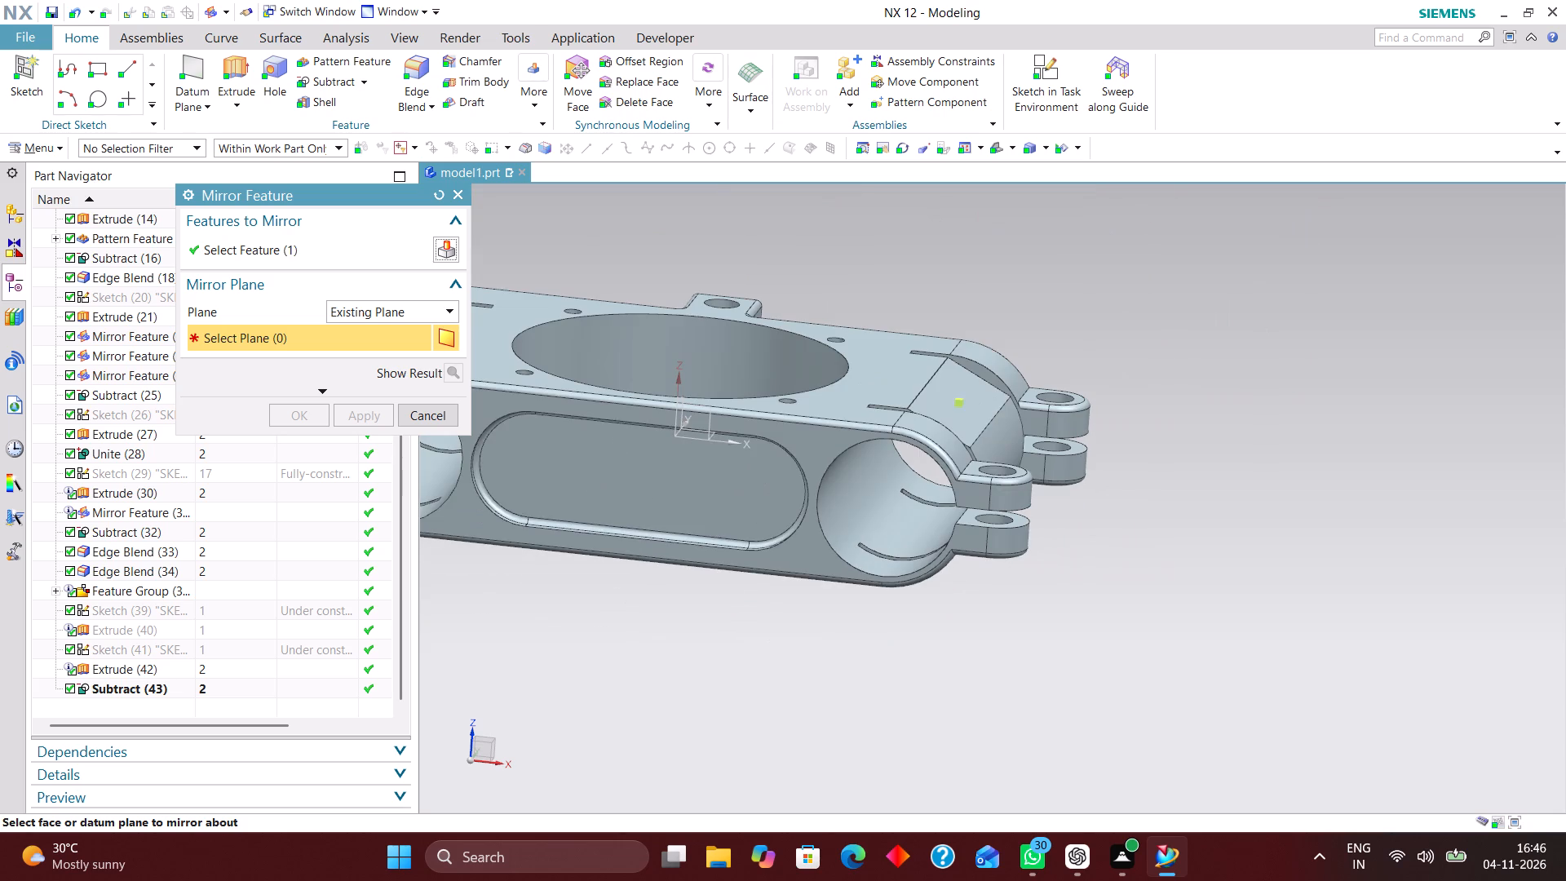
click(712, 436)
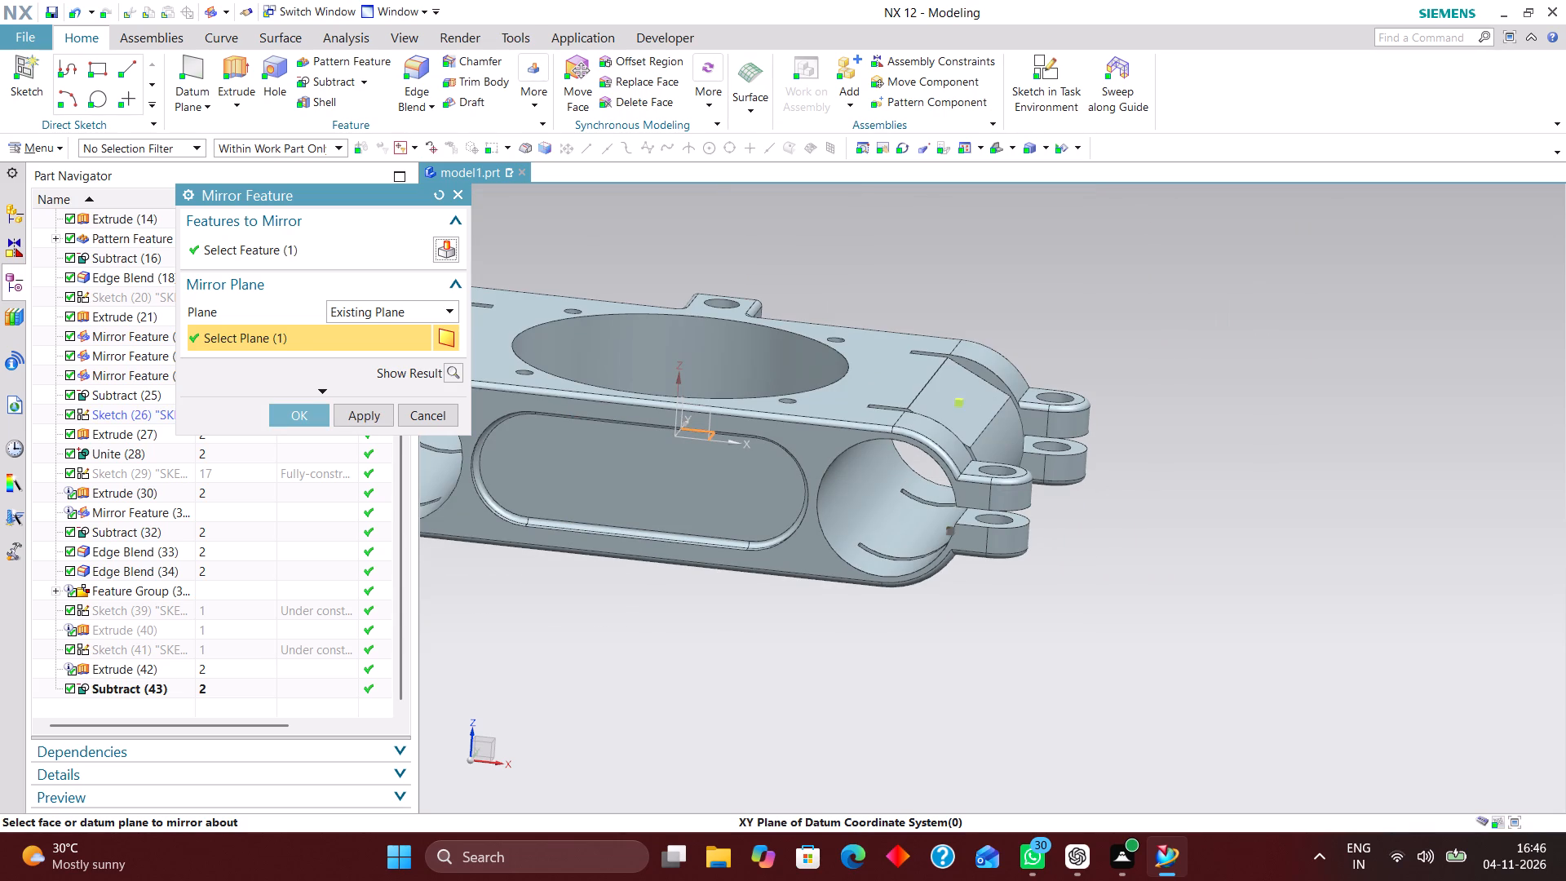
click(294, 412)
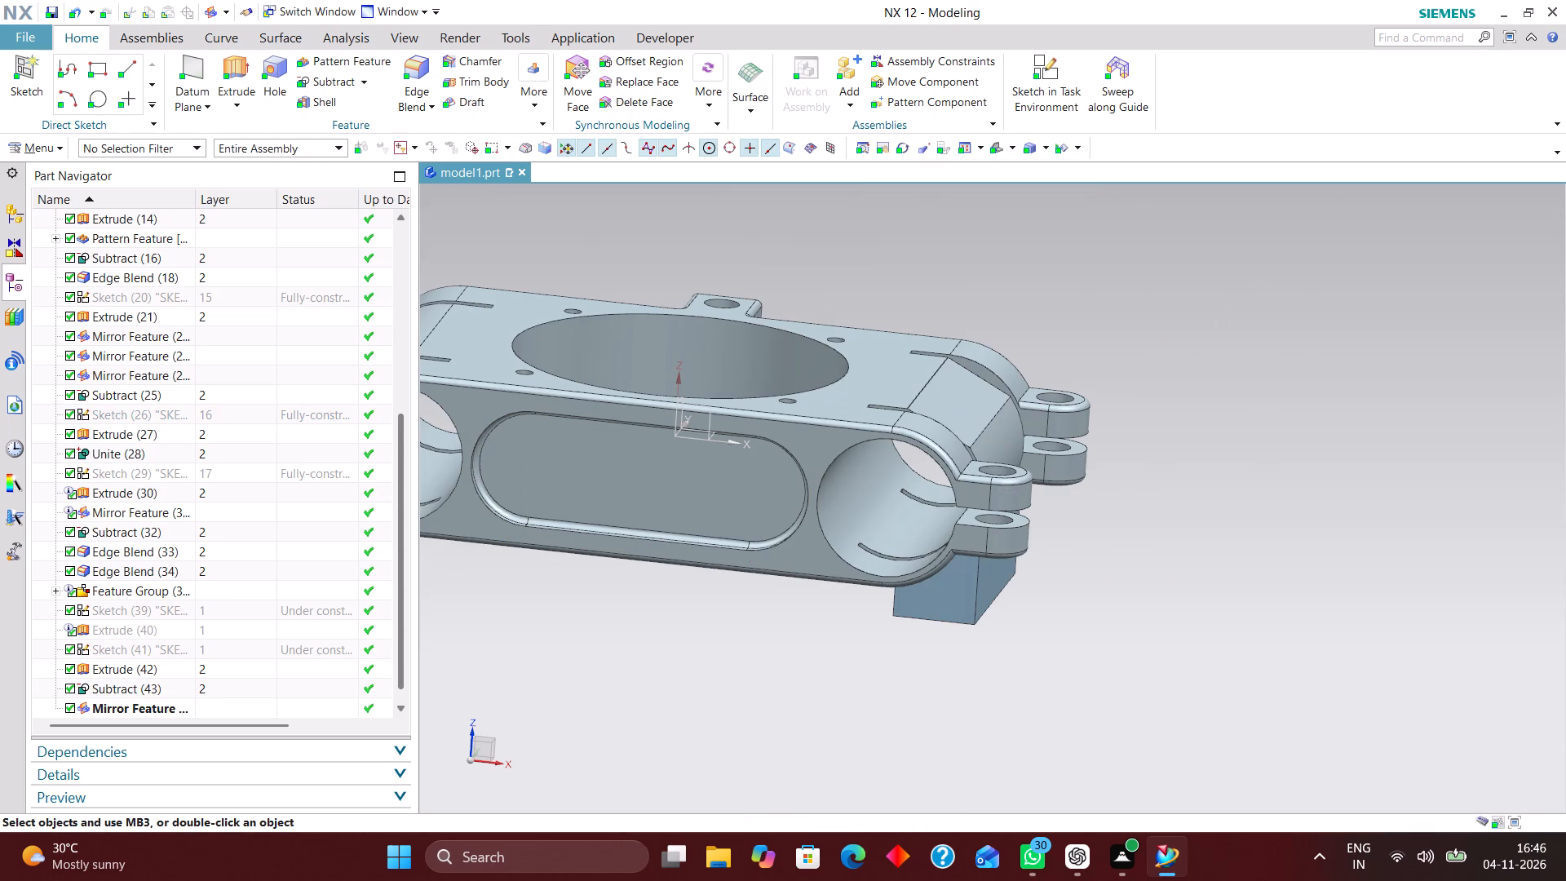
Move the mirrored block feature ahead of the sloped-cut subtraction in the model history.
scroll(161, 663, down, 3)
drag(172, 685, 177, 663)
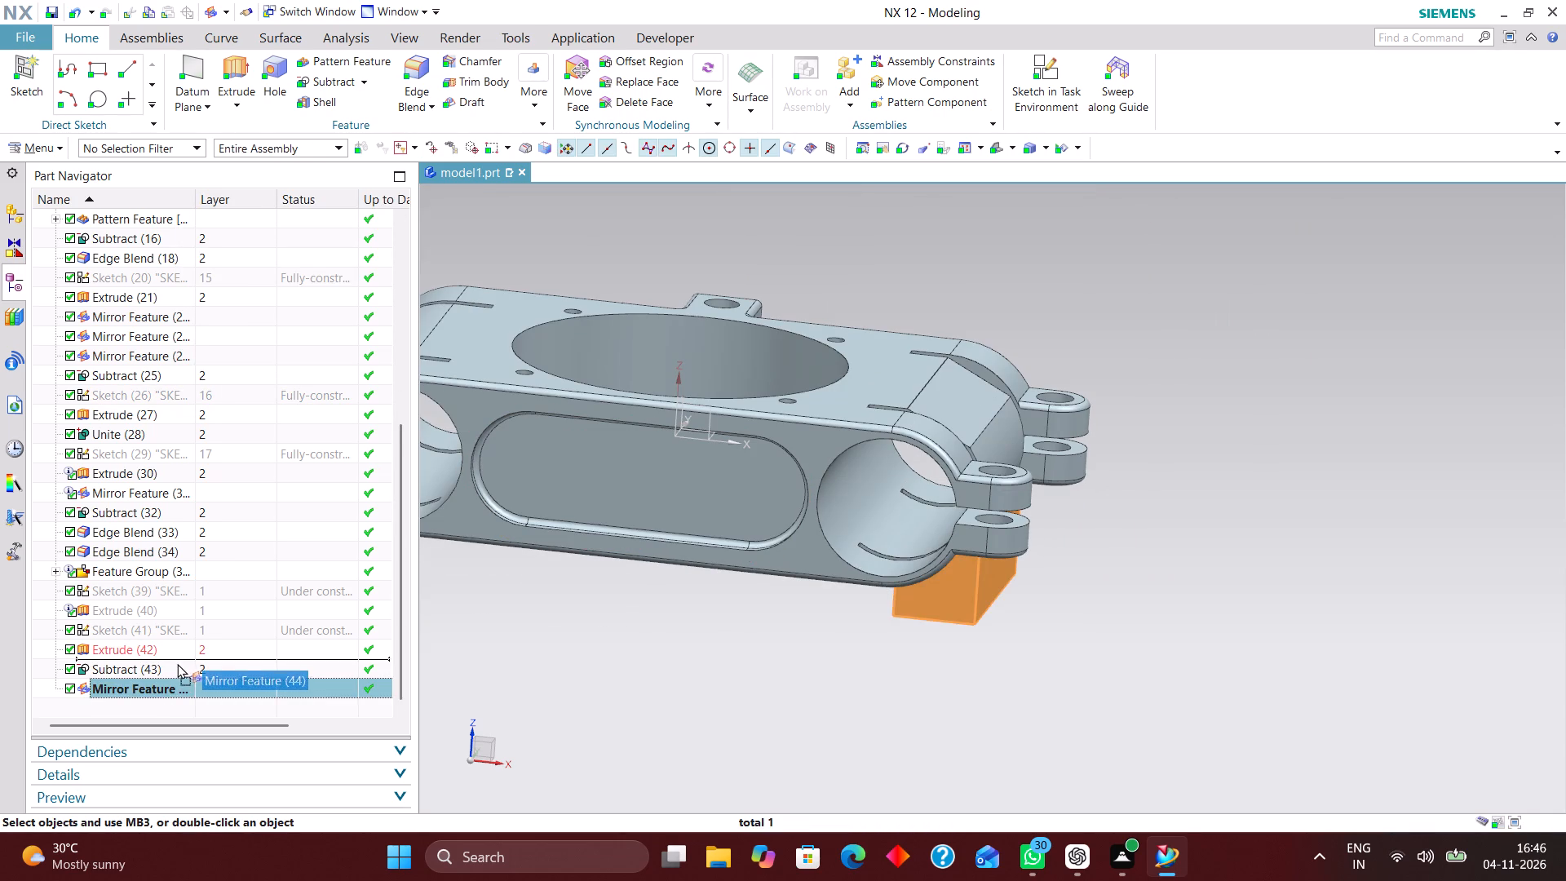
drag(177, 663, 177, 664)
Edit the sloped-cut subtraction to add the mirrored block beneath the bracket as another tool body.
click(191, 683)
right_click(190, 684)
click(310, 300)
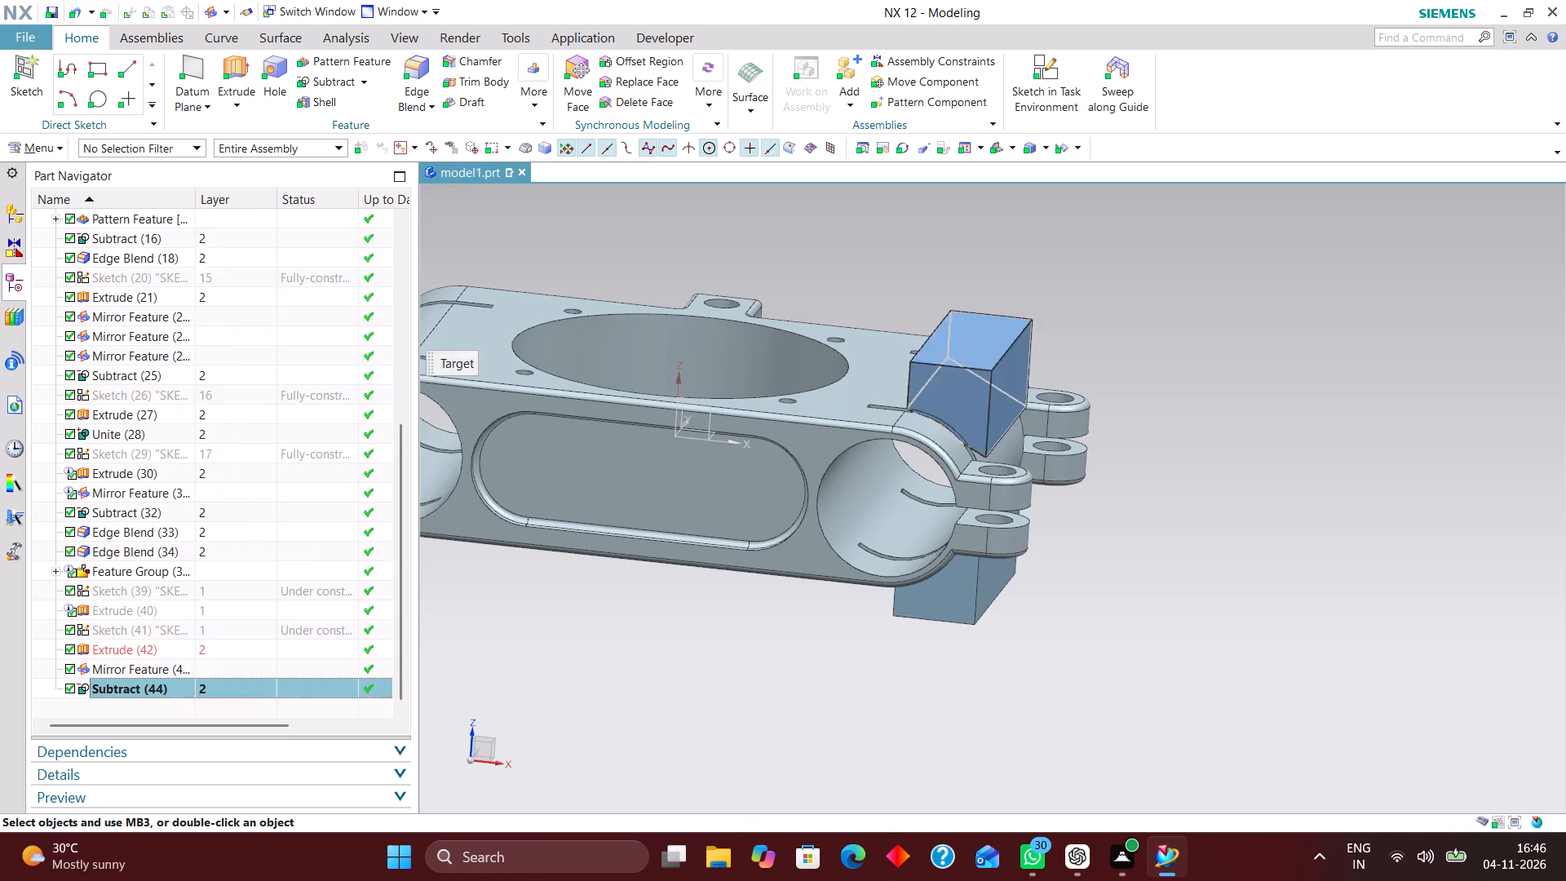
click(309, 315)
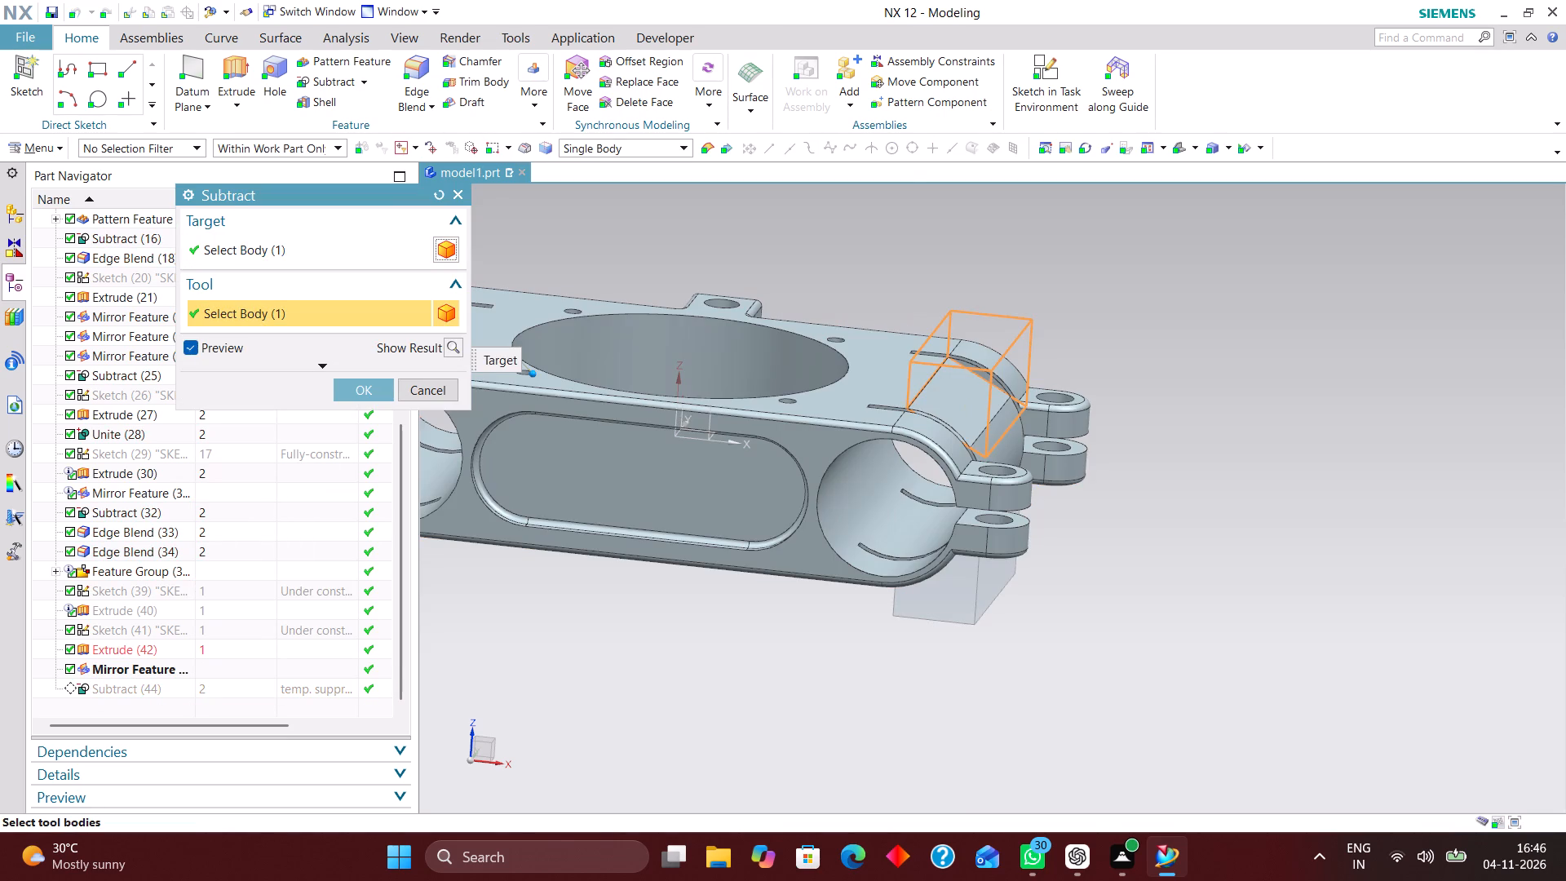
click(984, 600)
click(362, 383)
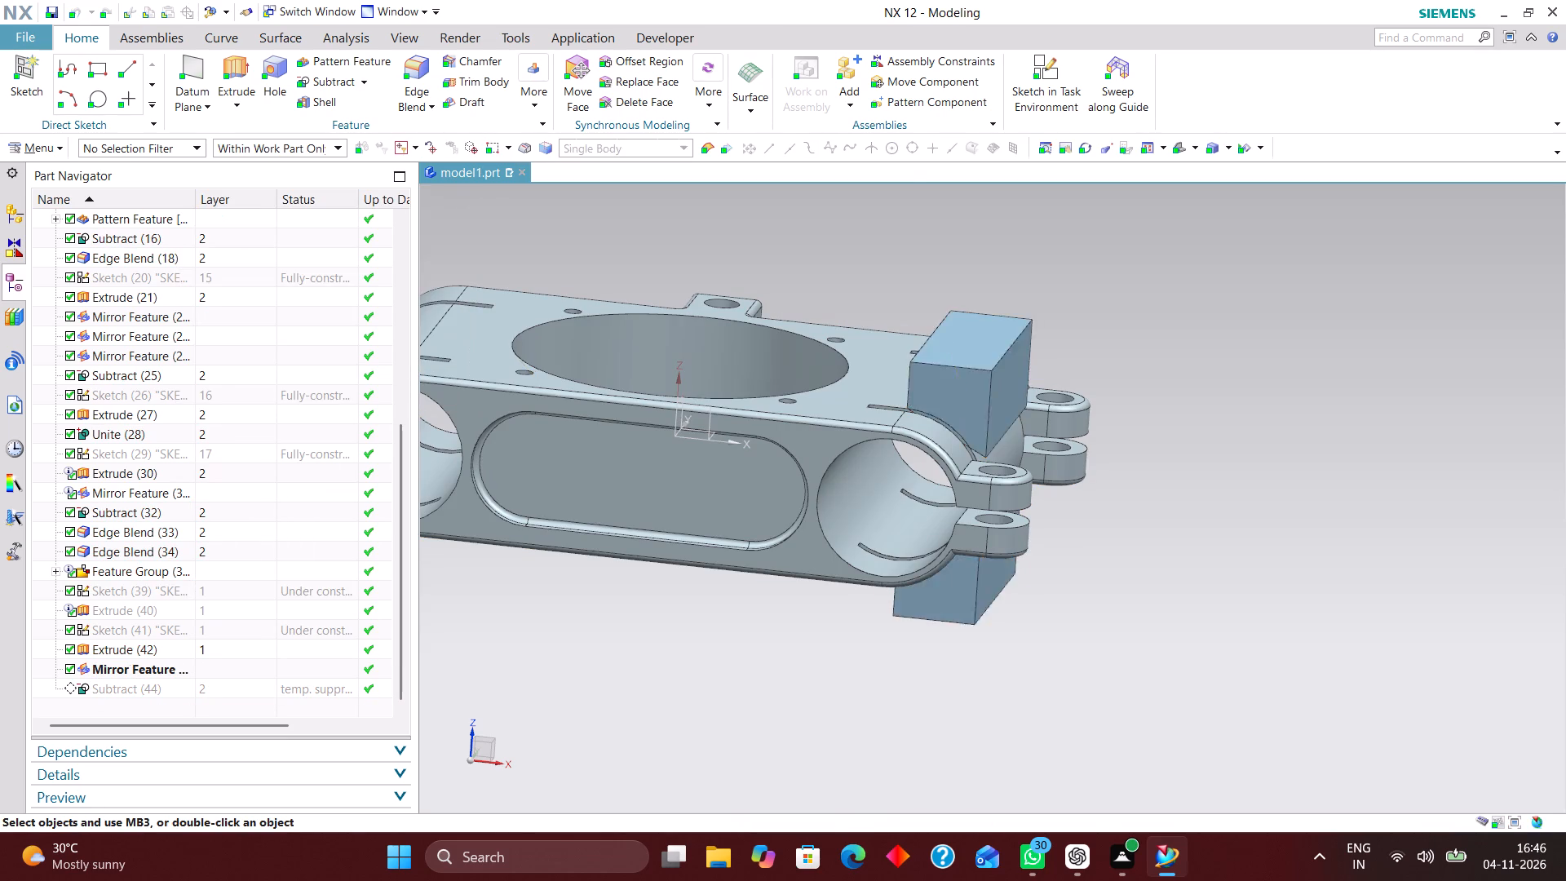
click(993, 147)
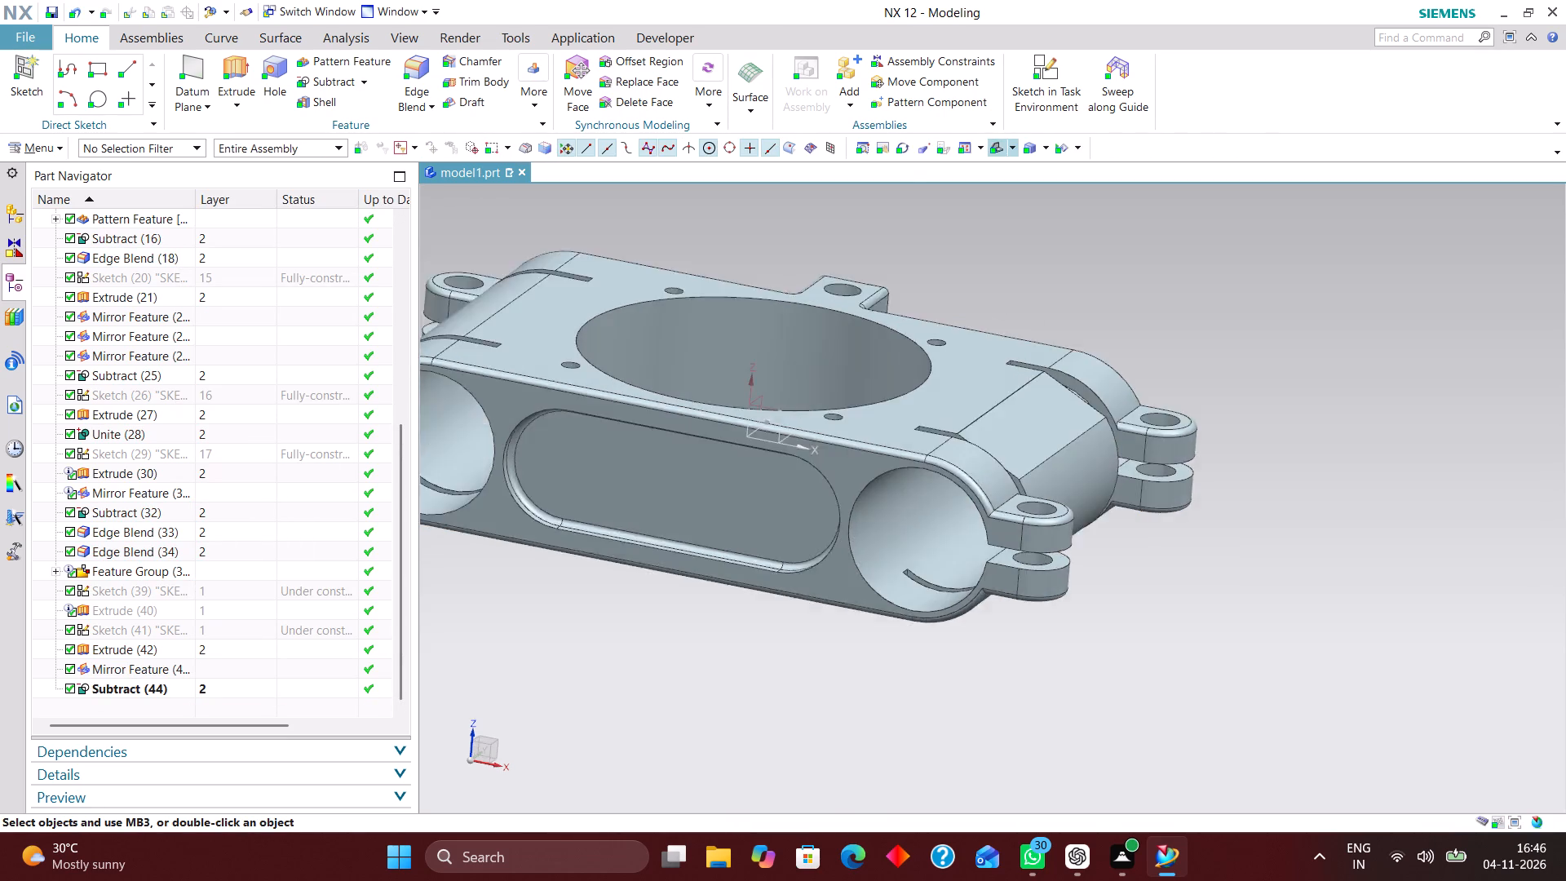
scroll(939, 386, down, 1)
scroll(1144, 692, up, 1)
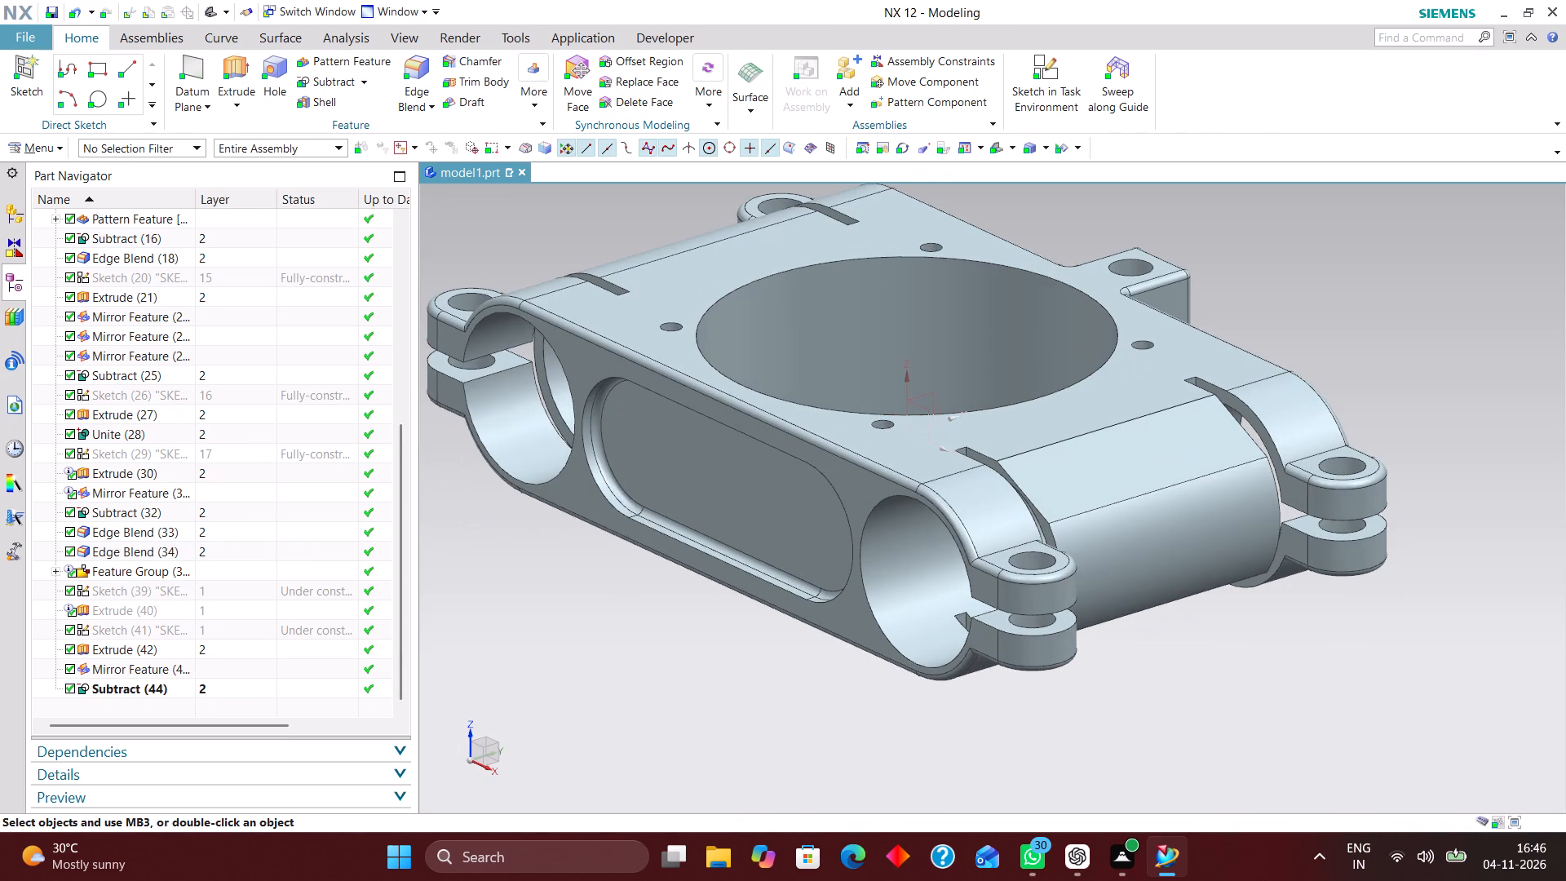
Move the earlier trapezoid profile sketch (SKETCH_011) and its hidden extrude after the mirrored block feature in the model history.
click(176, 591)
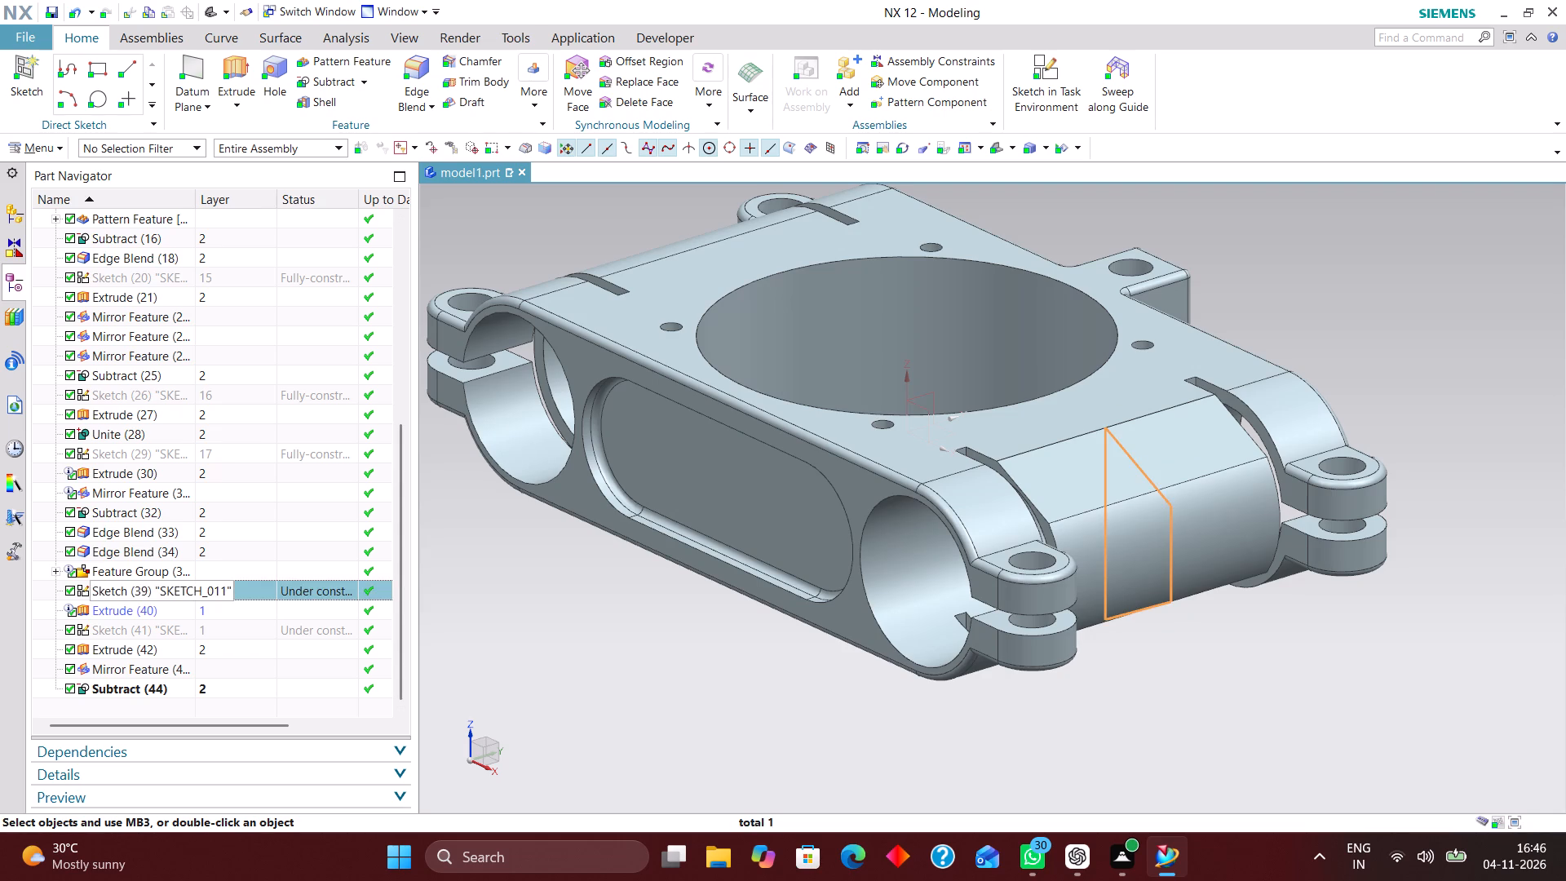
click(177, 600)
click(178, 593)
click(177, 600)
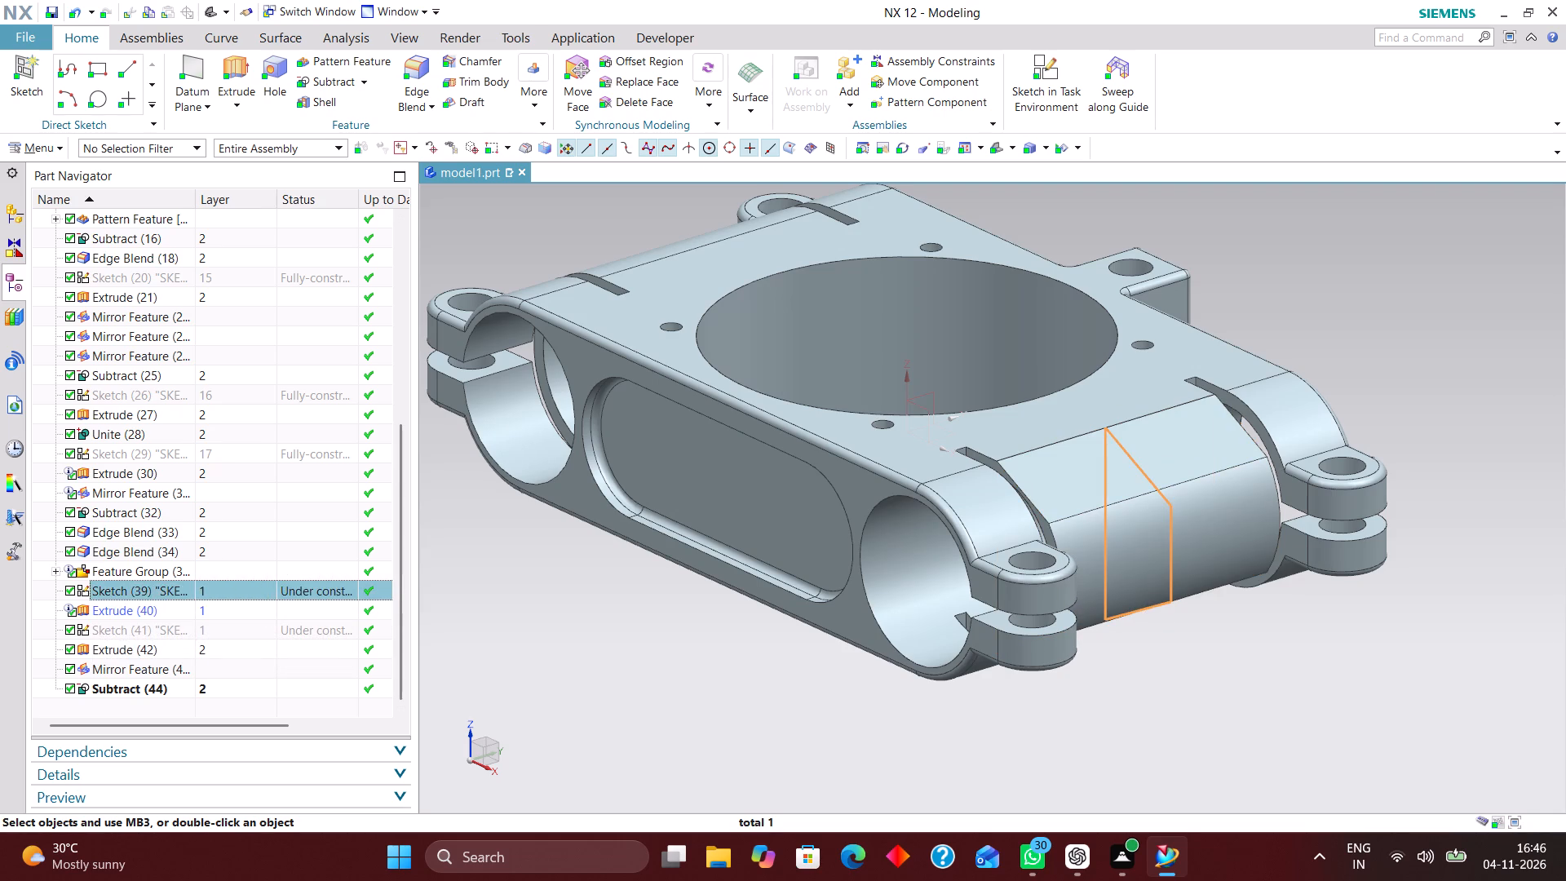
click(174, 609)
click(193, 591)
click(181, 613)
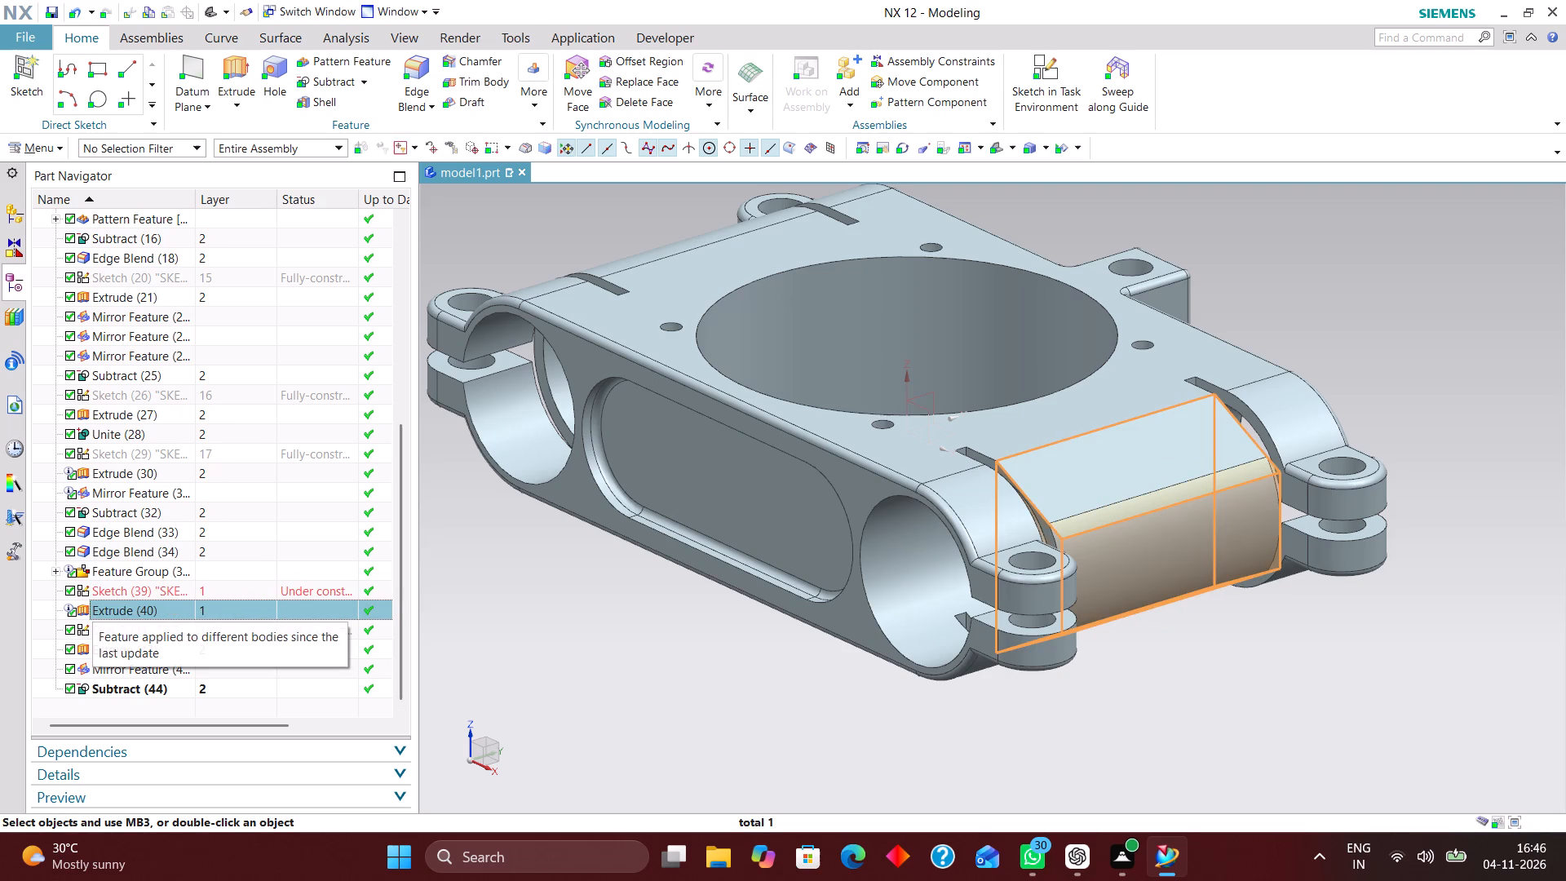
click(185, 583)
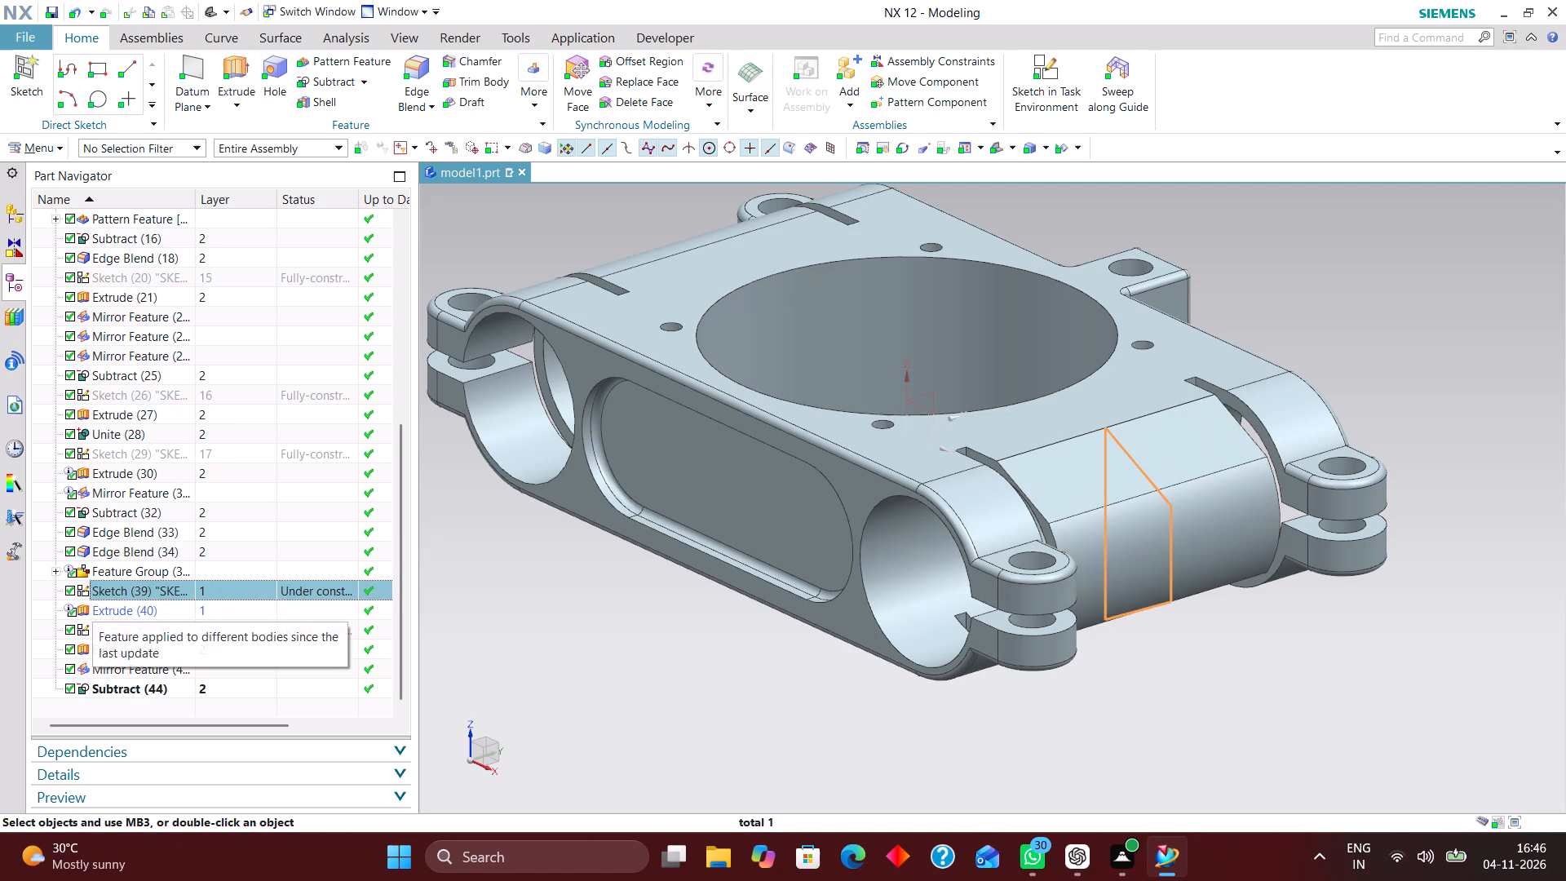
ctrl+click(171, 603)
drag(223, 584, 226, 666)
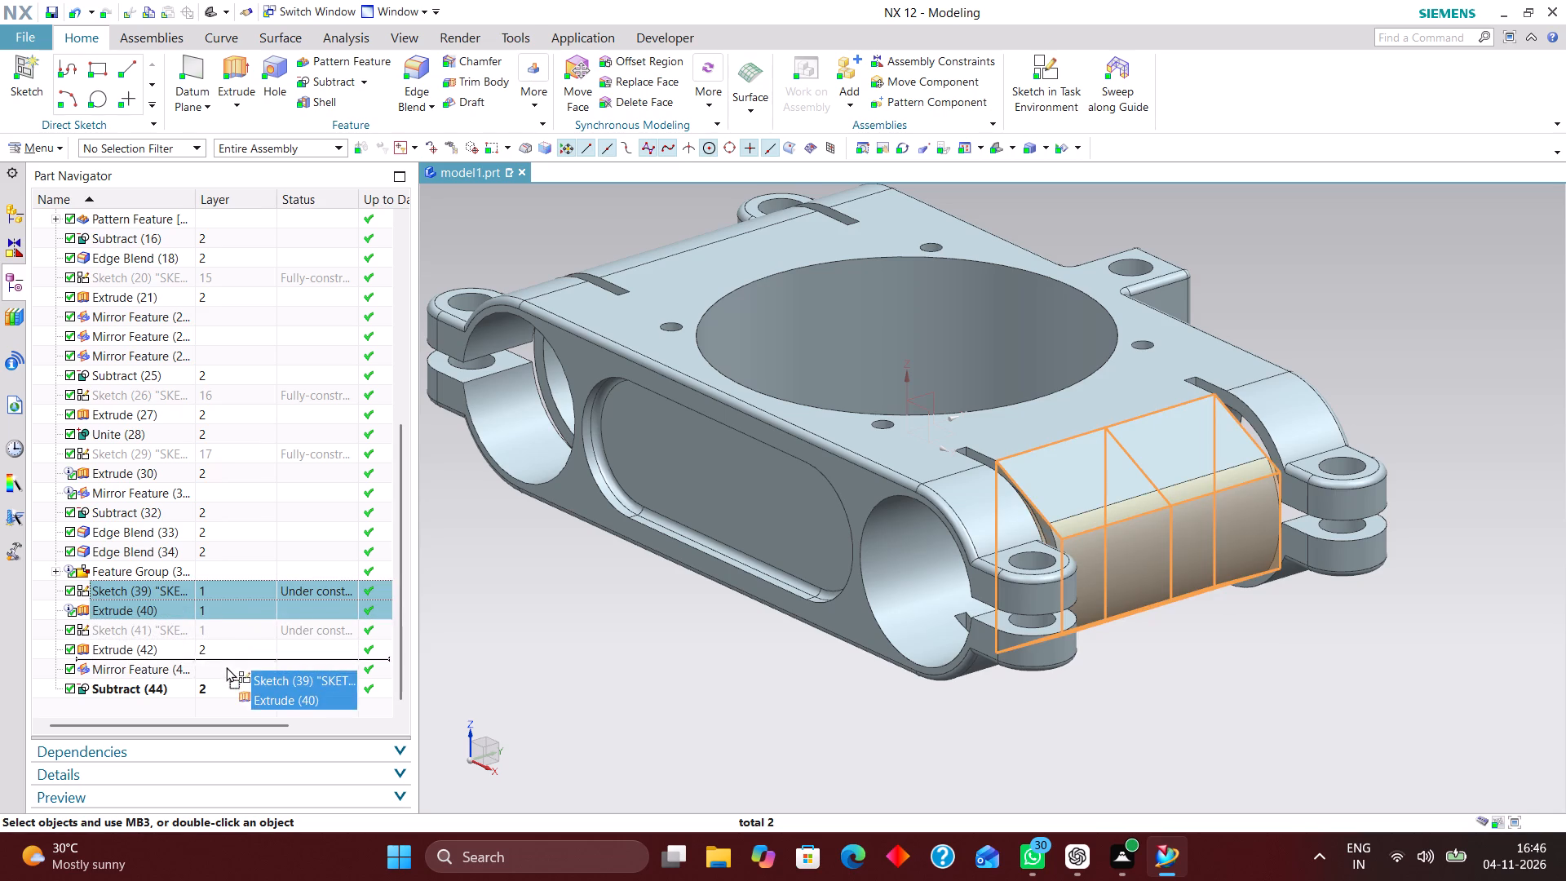
drag(226, 666, 224, 685)
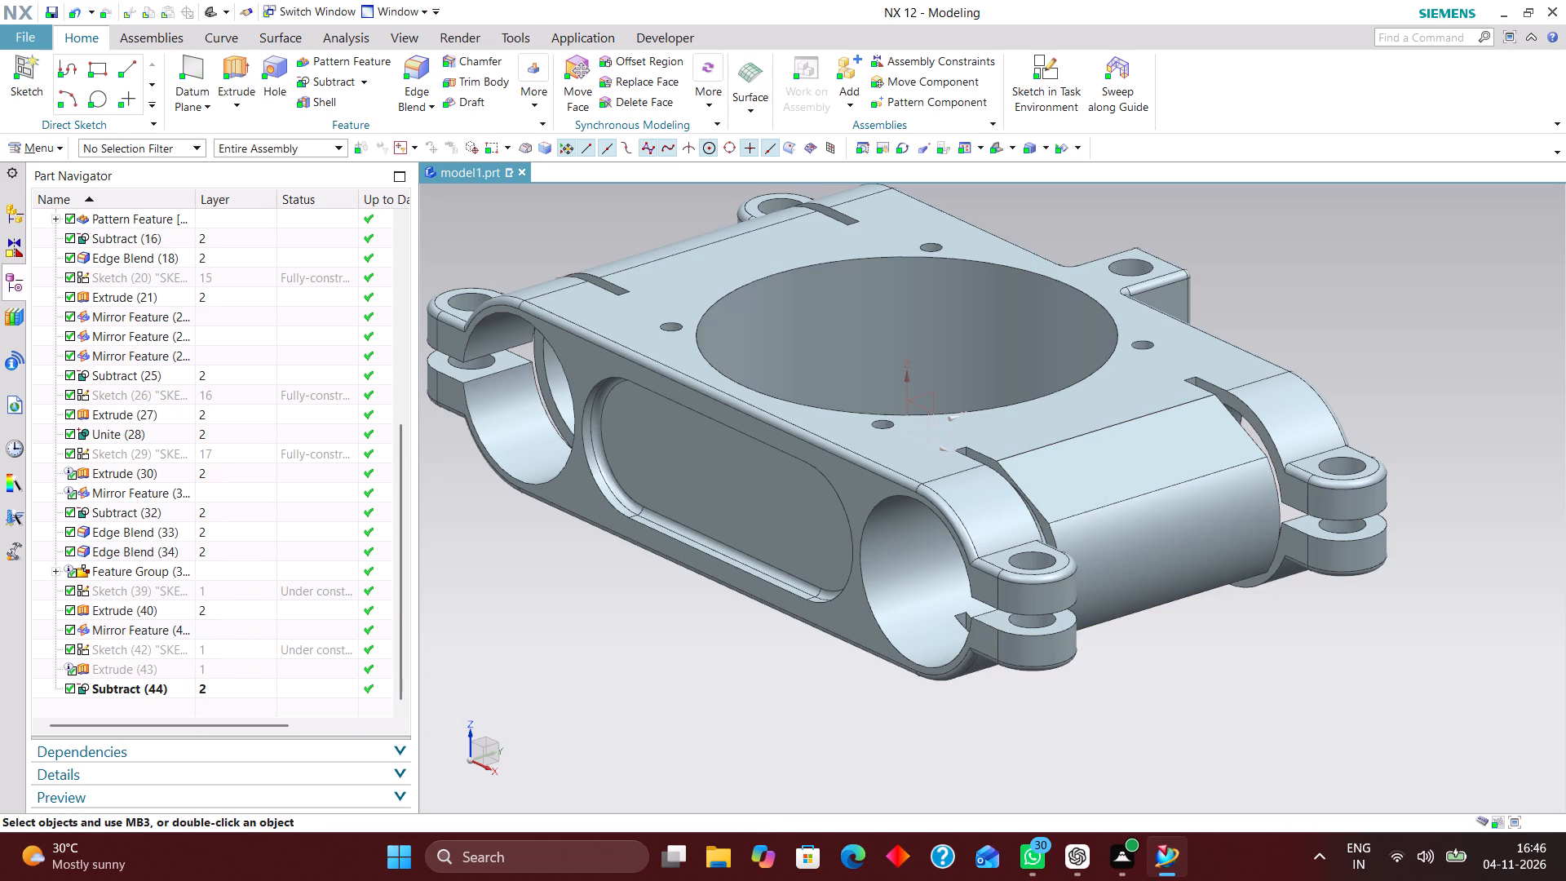
Move the sloped-cut subtraction directly after the mirrored block feature, ahead of the trapezoid sketch and its extrude.
click(179, 647)
click(173, 669)
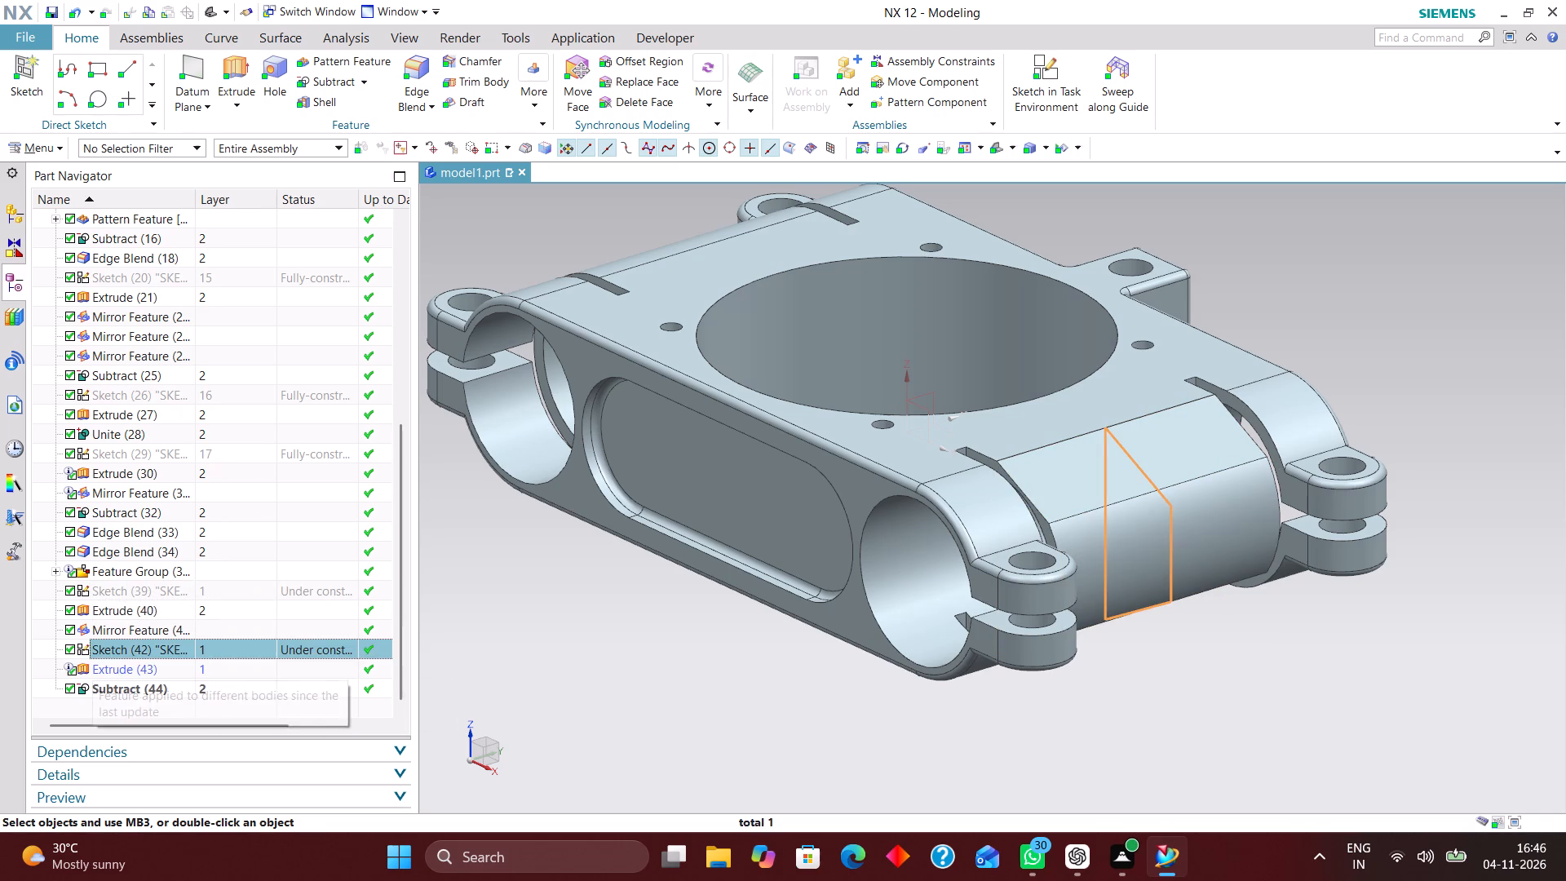
drag(171, 688, 182, 617)
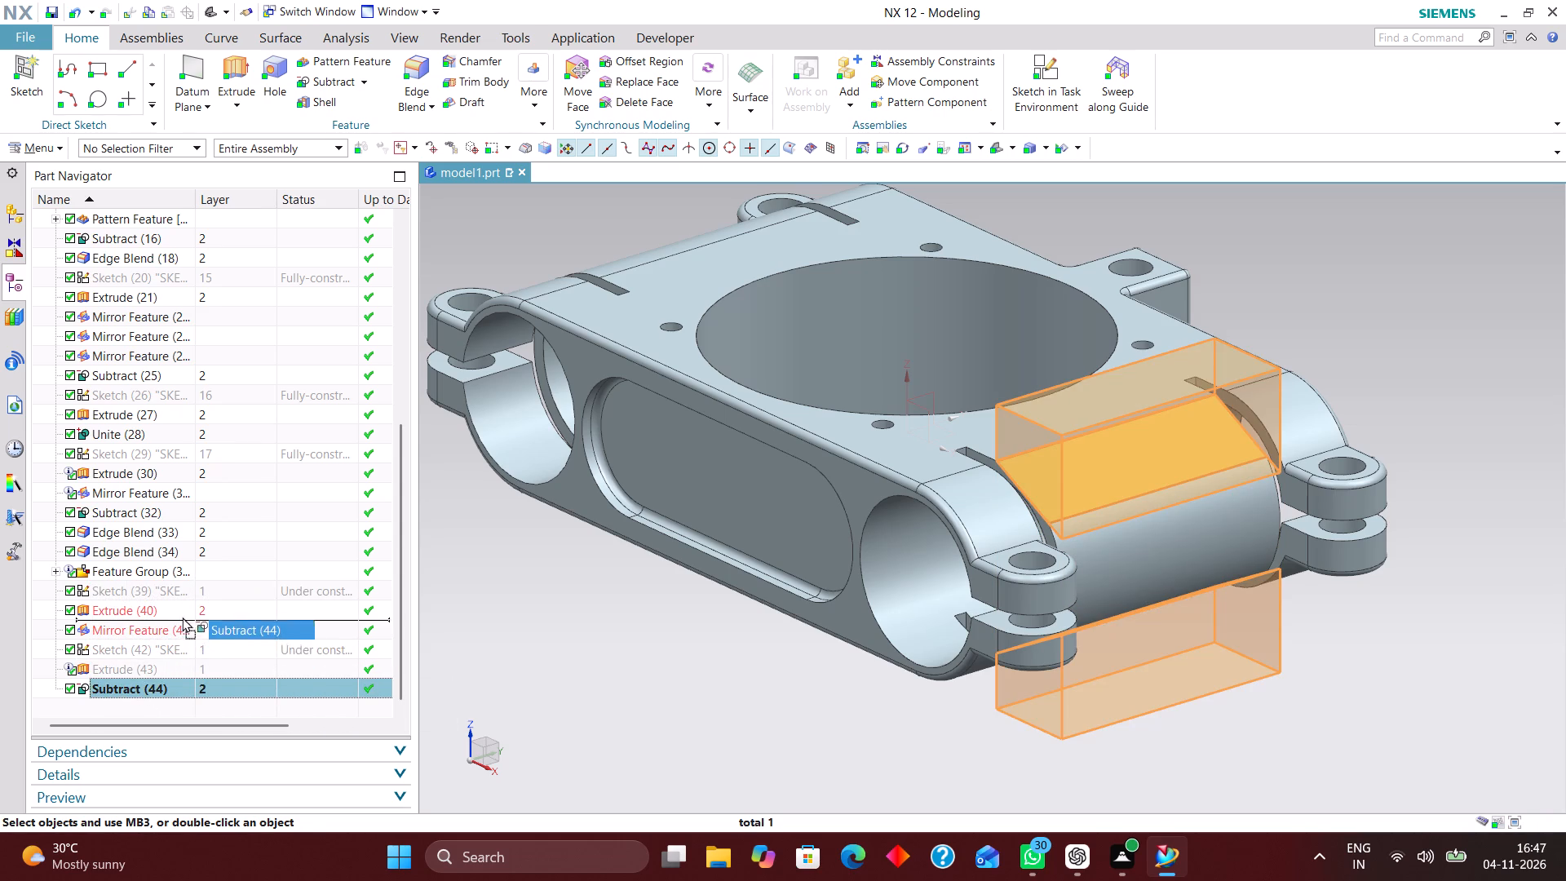
drag(182, 617, 170, 645)
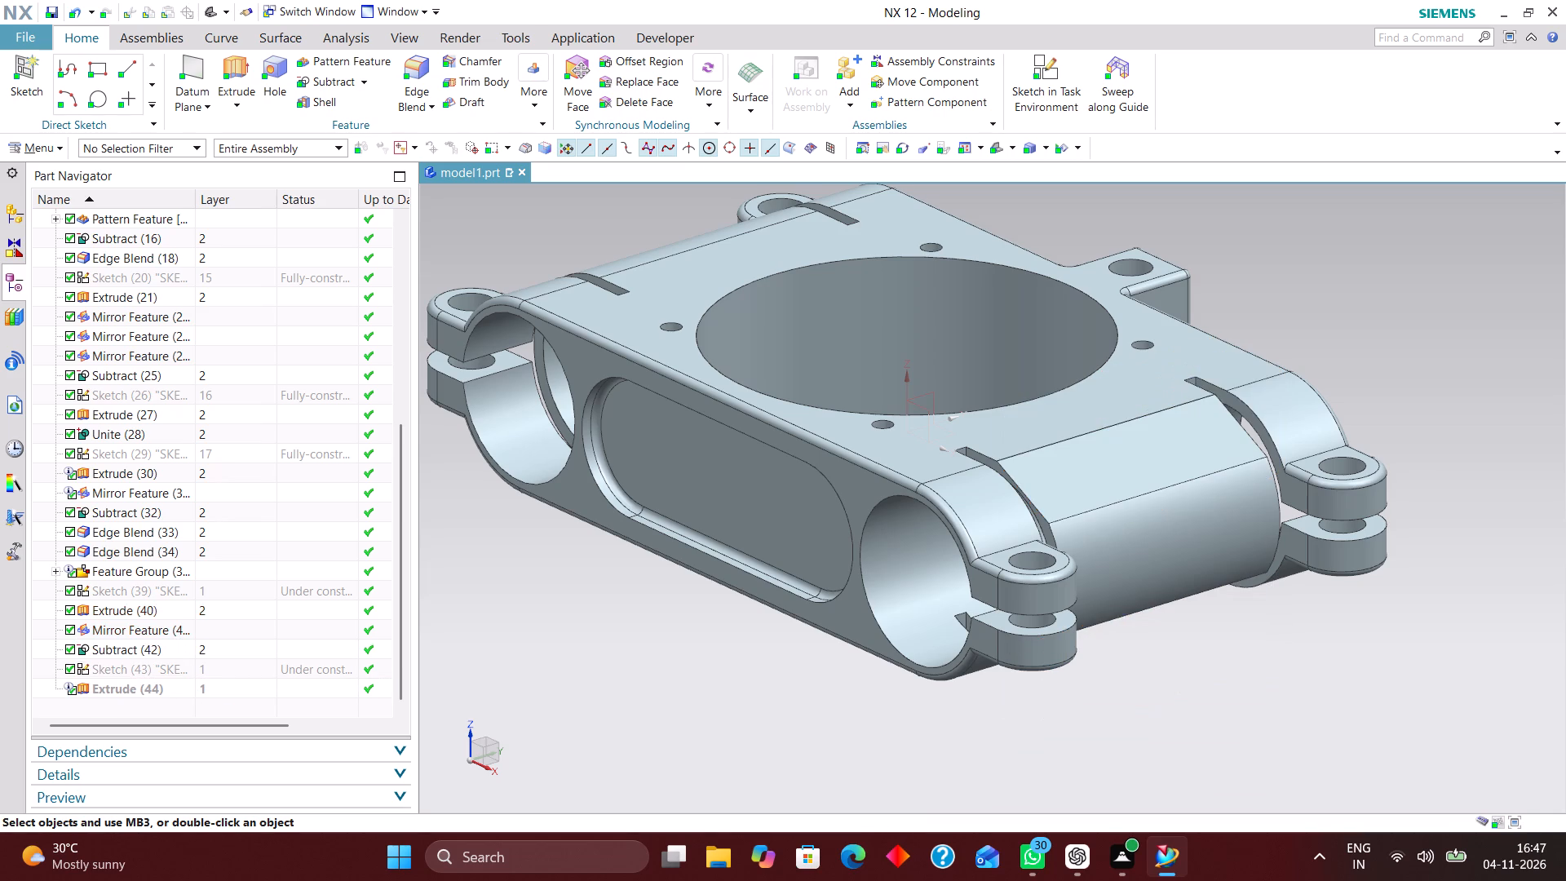
Show the hidden extruded trapezoid block between the positive-X clamp lugs.
click(172, 673)
click(177, 693)
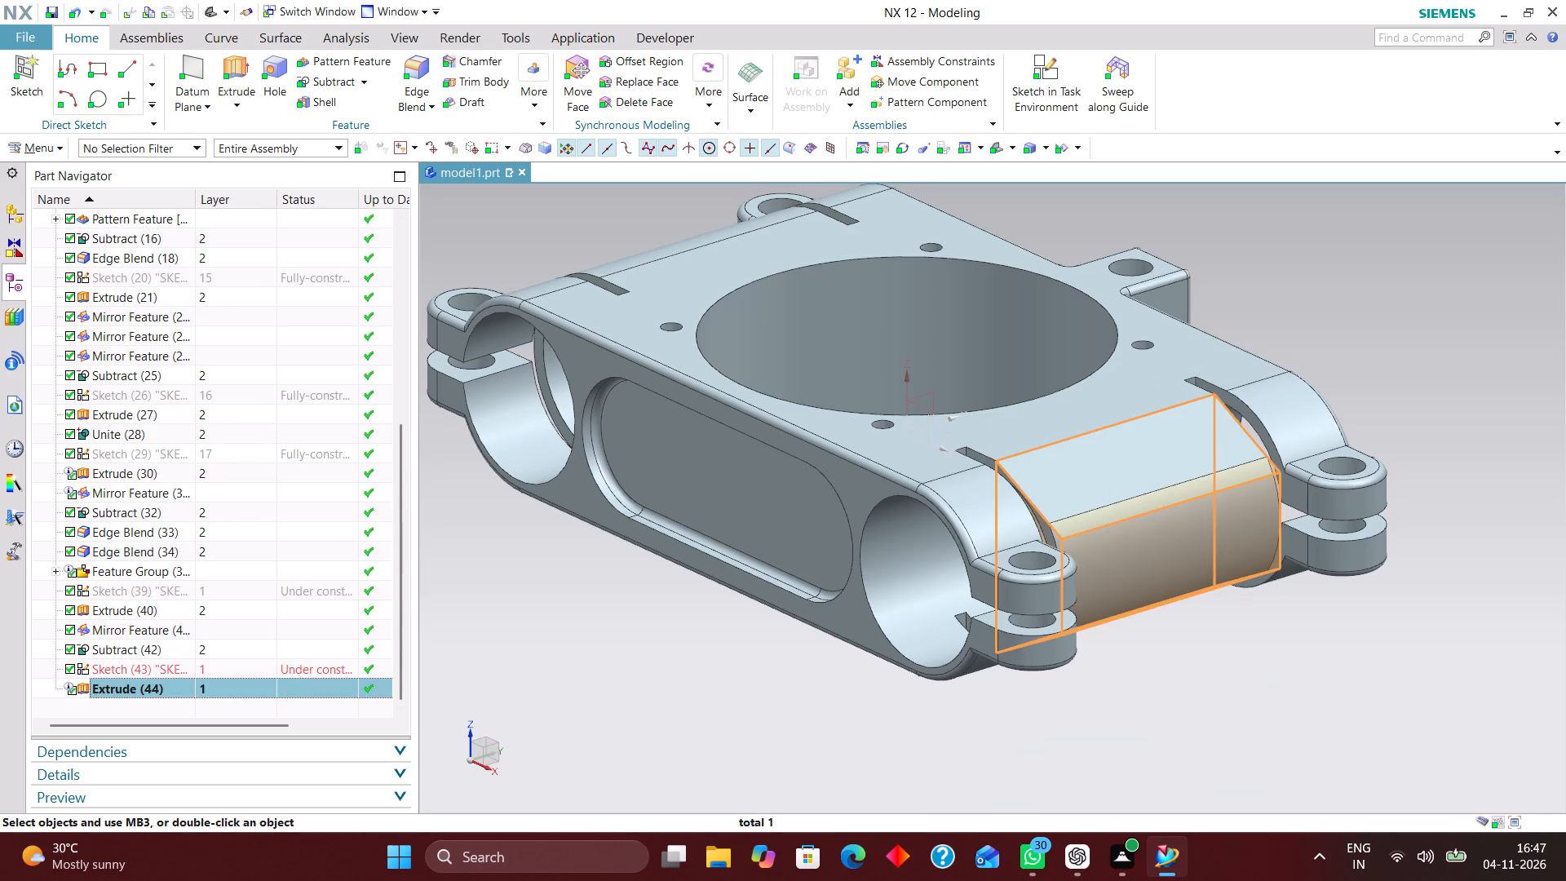
right_click(237, 694)
click(330, 263)
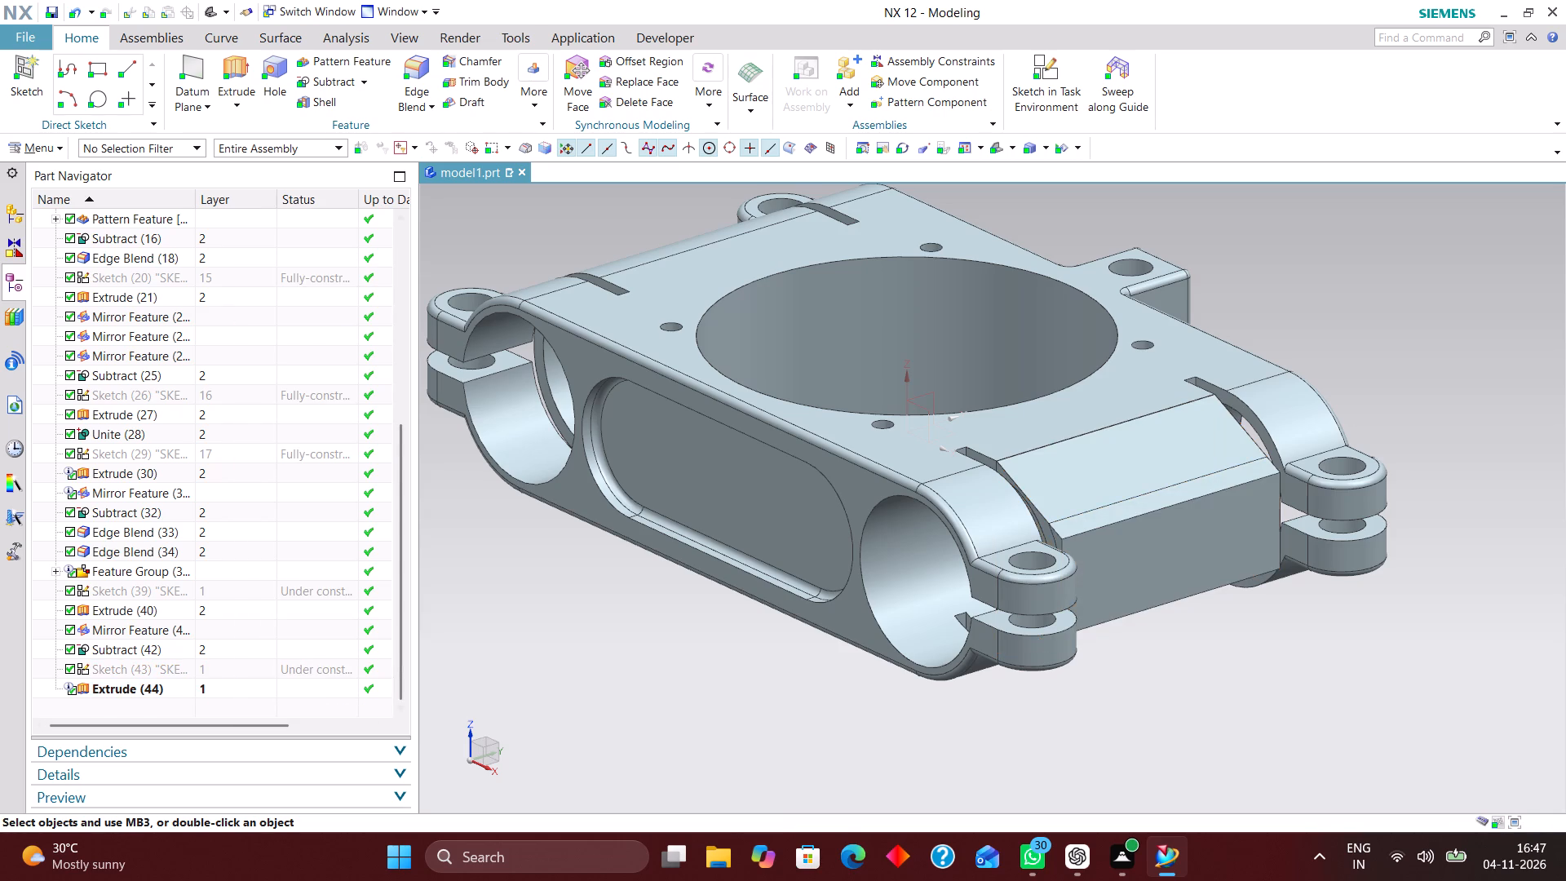
Examine how the trapezoid block sits against the positive-X bore, the sloped cuts and the clamp lugs, ending in front view.
middle_drag(1239, 660, 1280, 672)
scroll(1382, 597, up, 2)
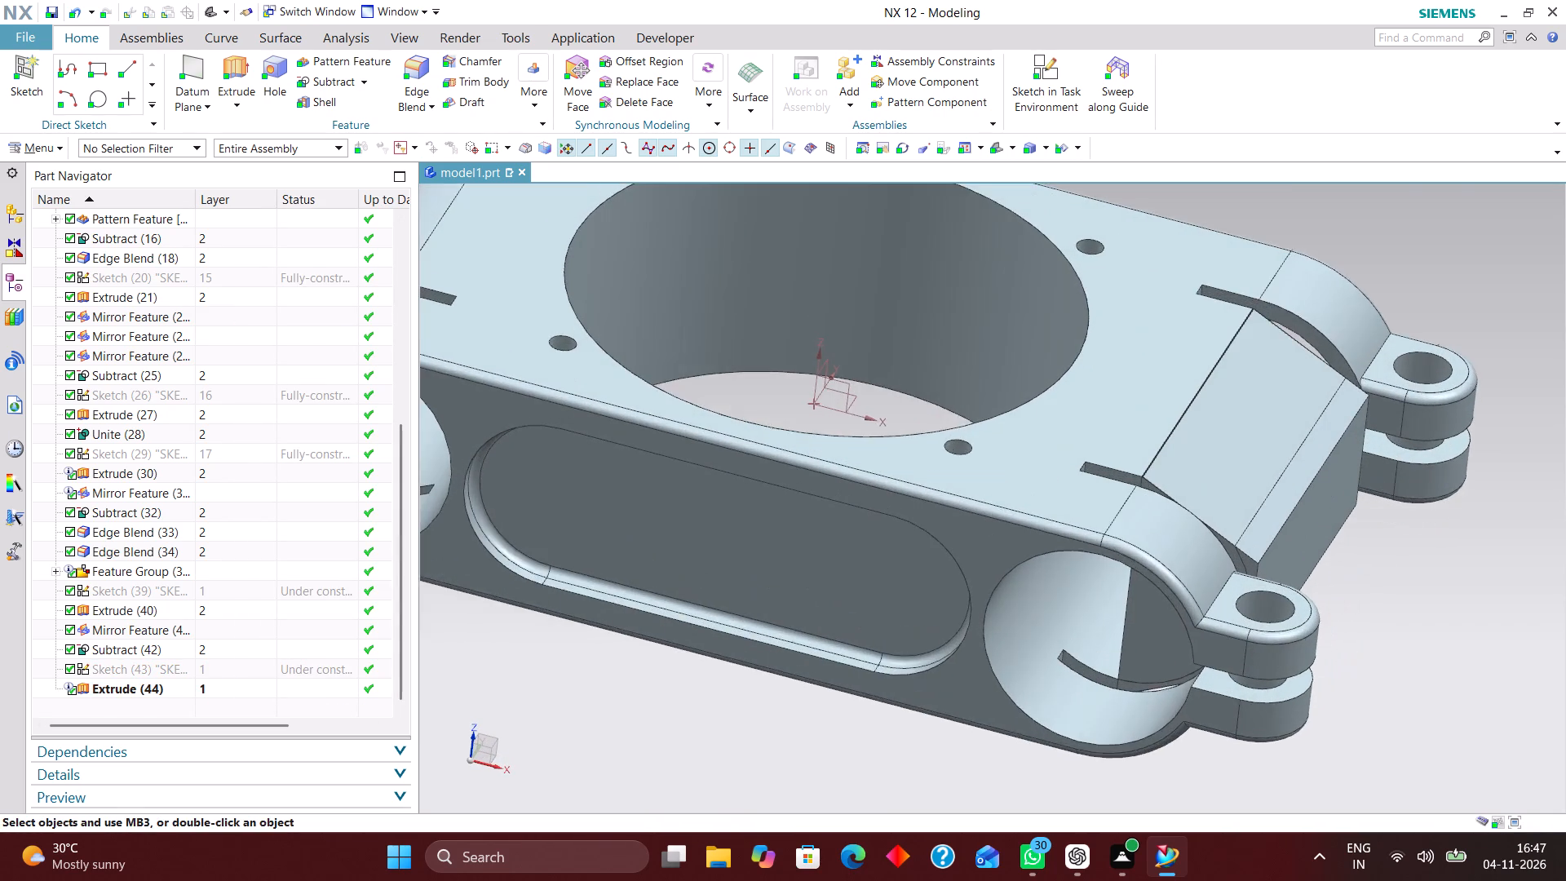
scroll(1382, 597, up, 2)
middle_drag(1387, 613, 1411, 589)
scroll(1391, 606, up, 1)
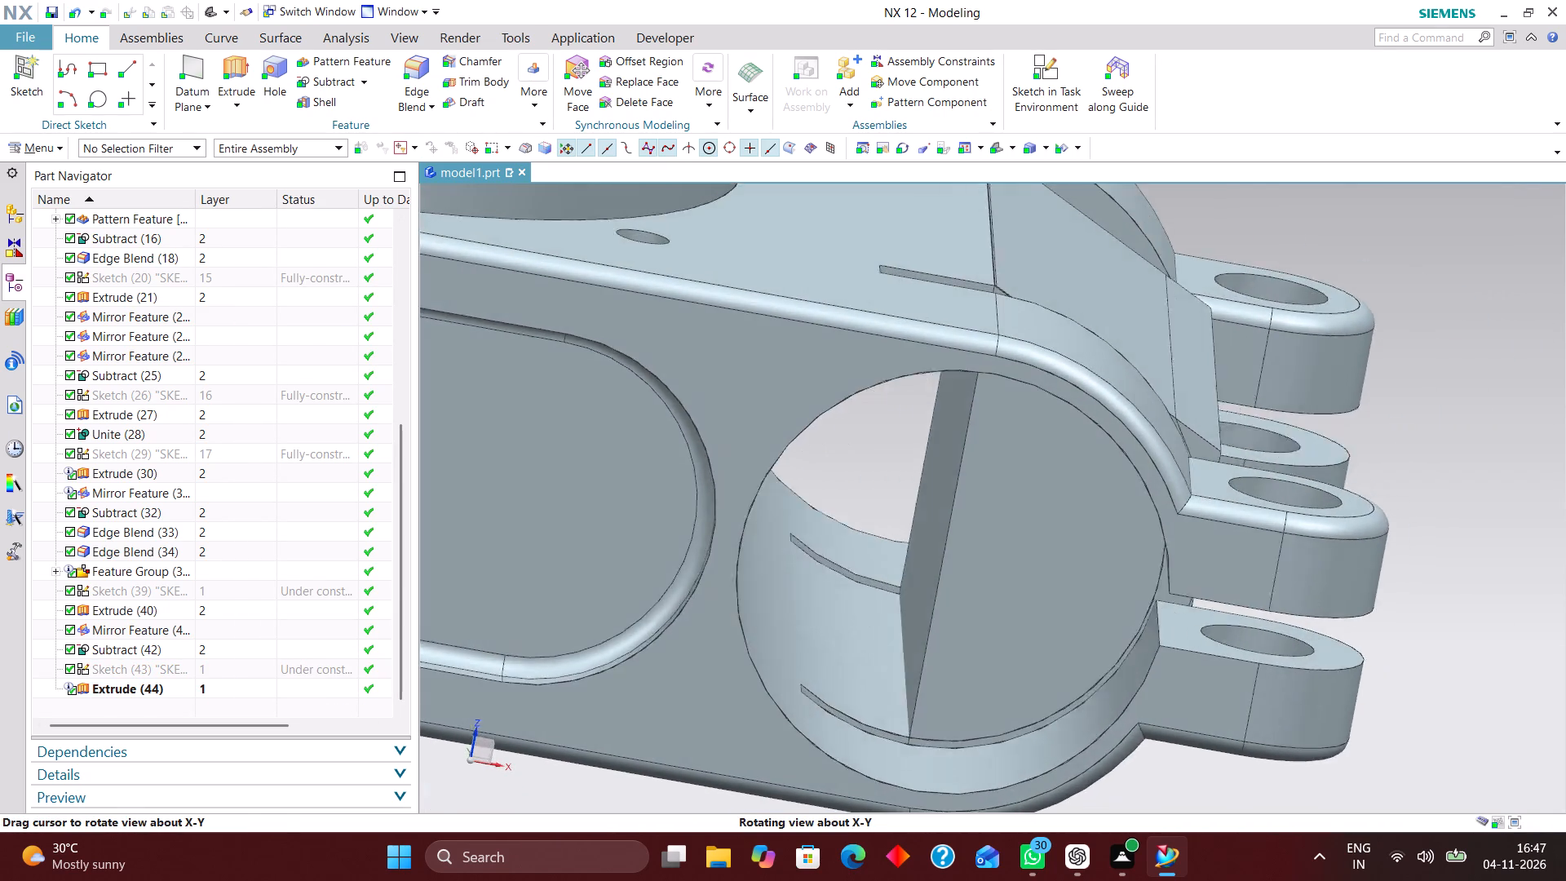
middle_drag(1411, 589, 1405, 585)
right_drag(1435, 594, 1298, 600)
scroll(1205, 562, down, 3)
middle_drag(1344, 550, 1337, 567)
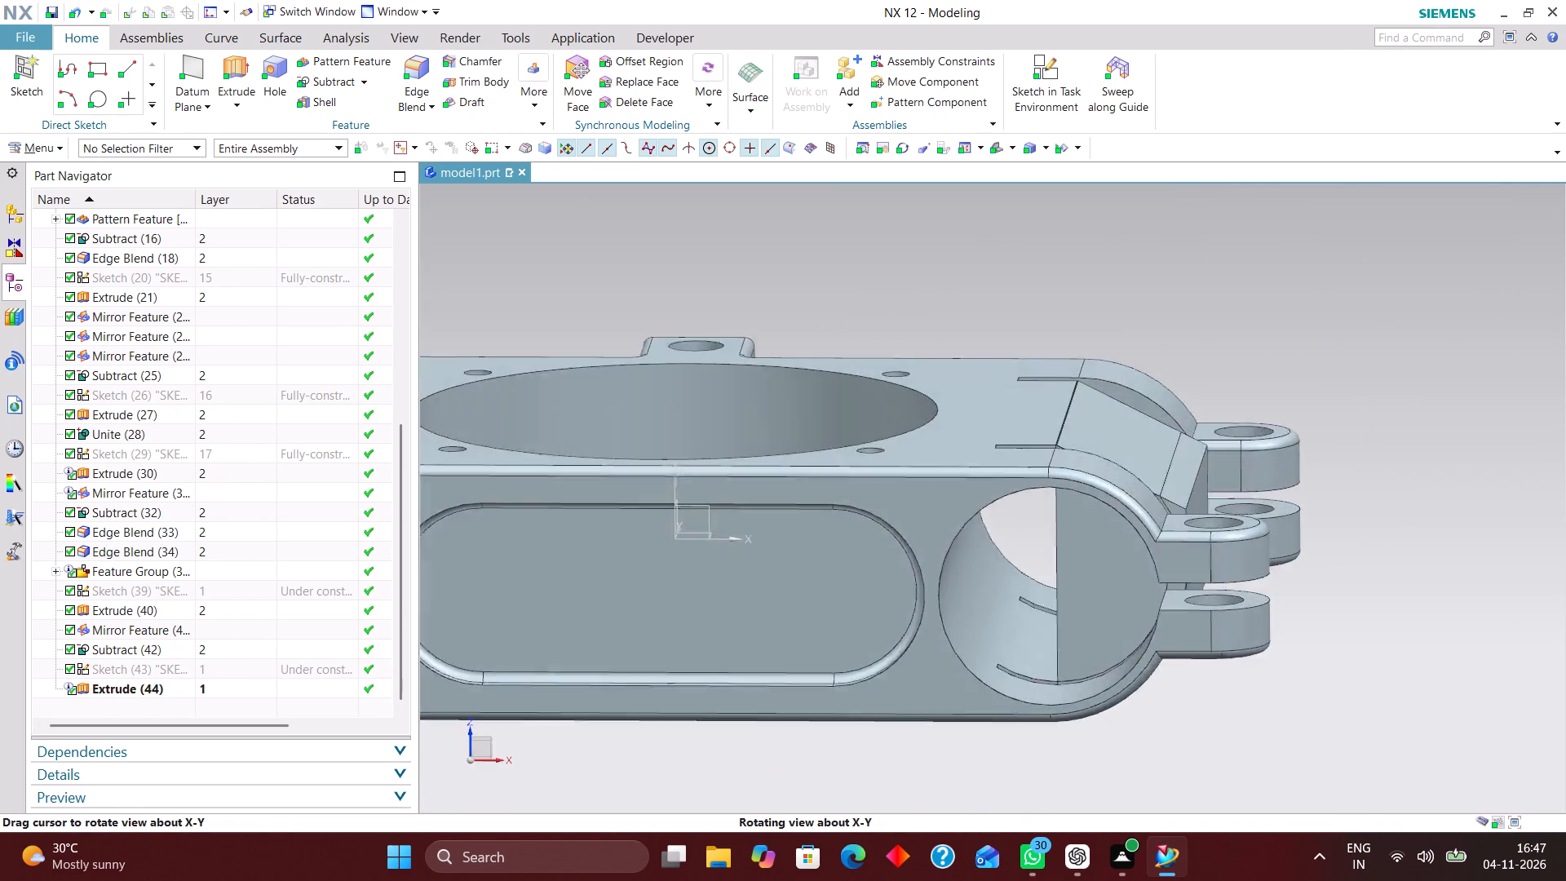
middle_drag(1337, 567, 1333, 579)
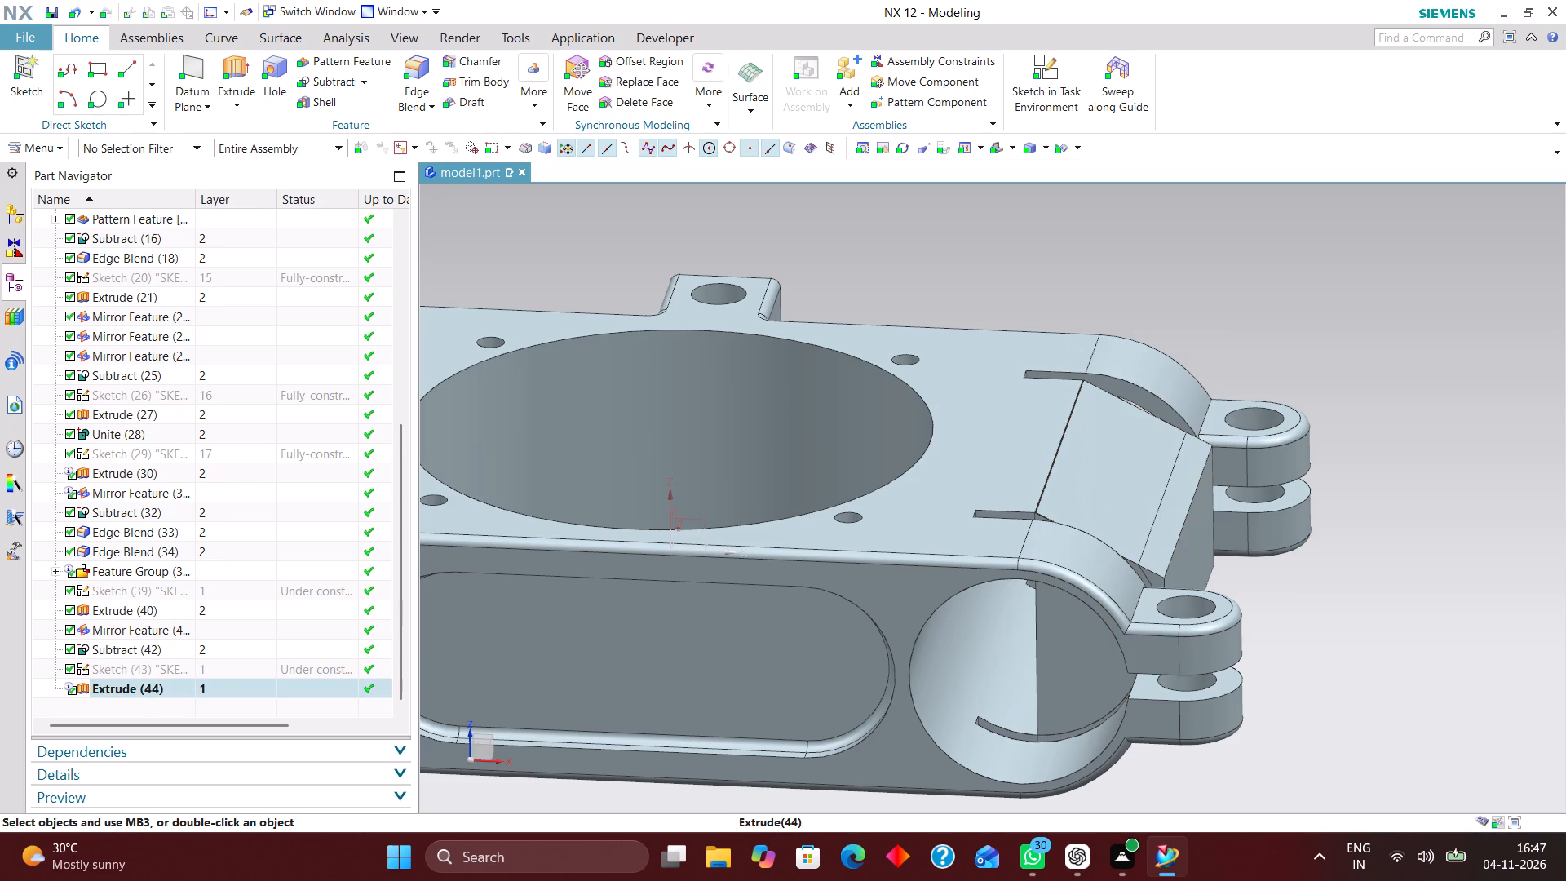
right_drag(1365, 569, 1279, 551)
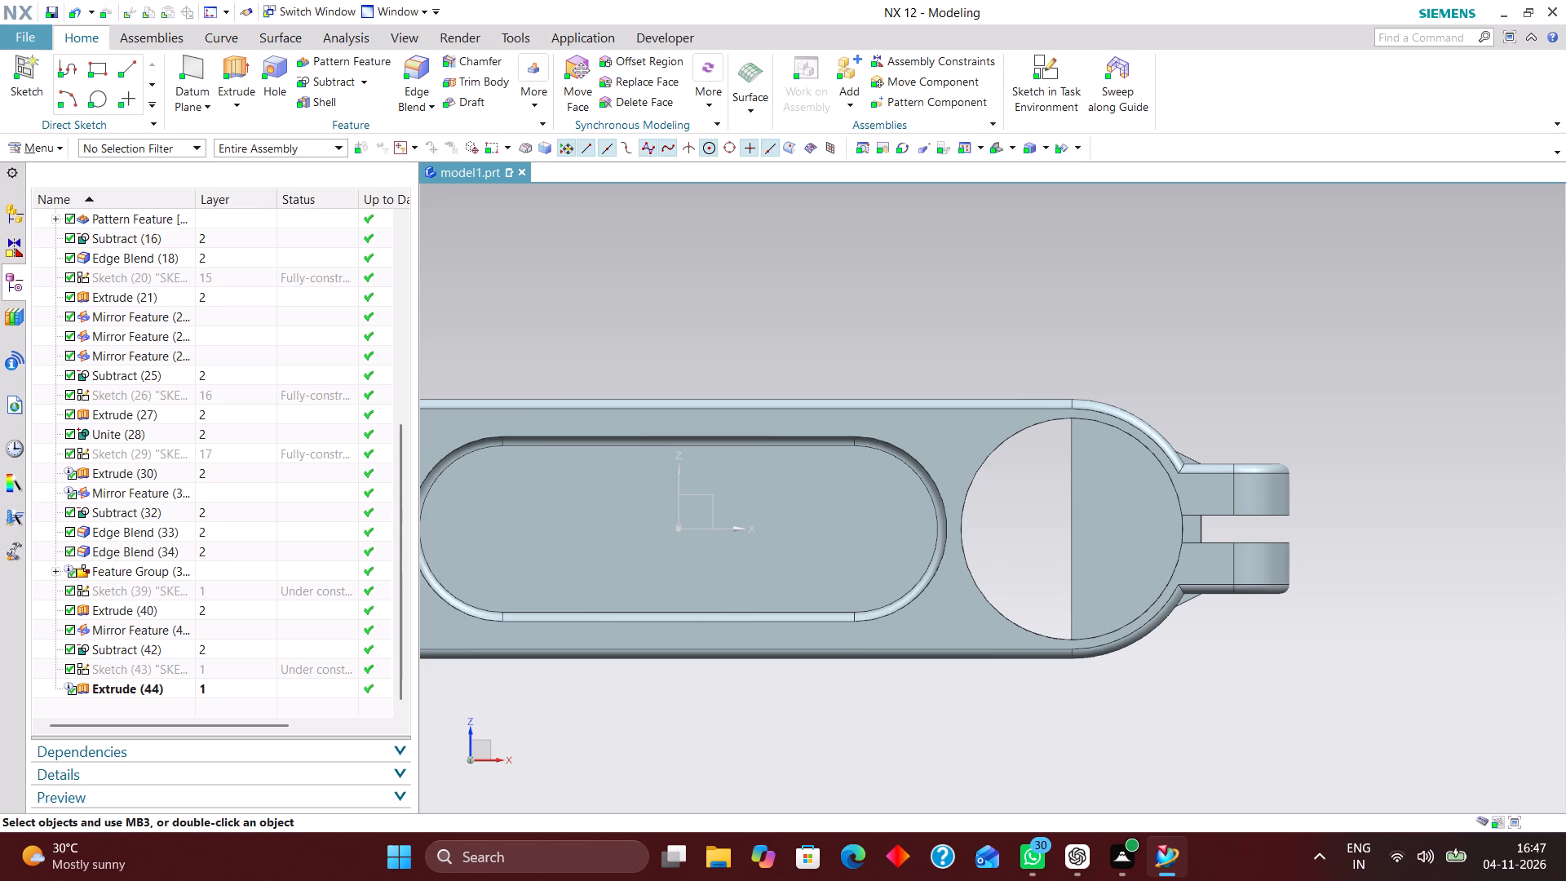
Edit the trapezoid profile sketch and set the horizontal distance from the origin to its outer vertical edge to 54.5 mm.
click(241, 671)
right_click(243, 667)
click(327, 255)
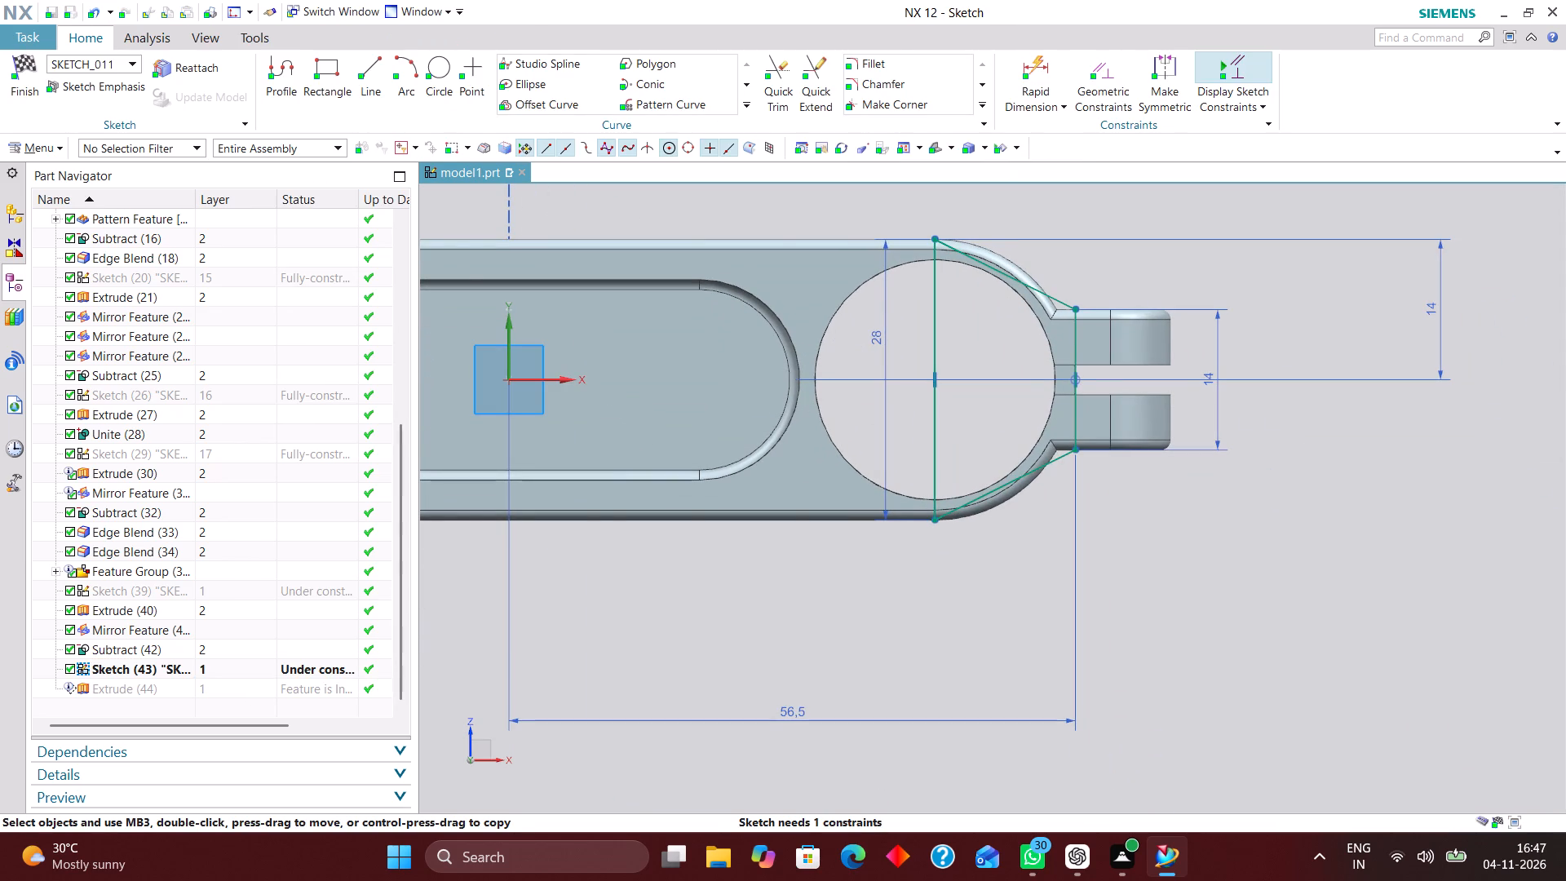
double_click(791, 718)
drag(678, 706, 660, 706)
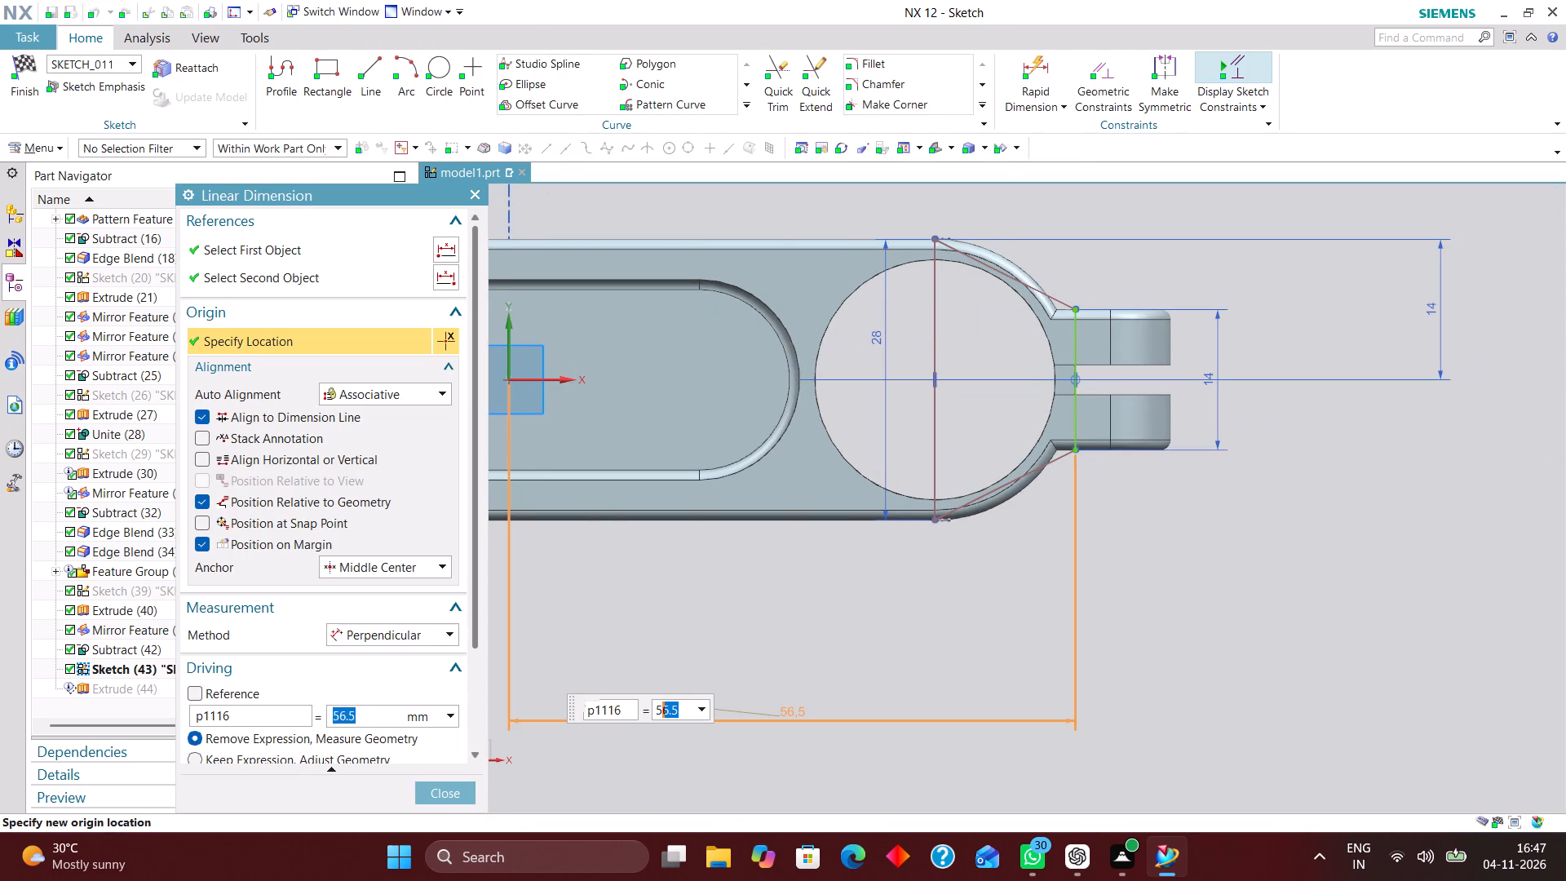
drag(660, 706, 577, 705)
text(54)
key(Return)
text(54.5)
key(Return)
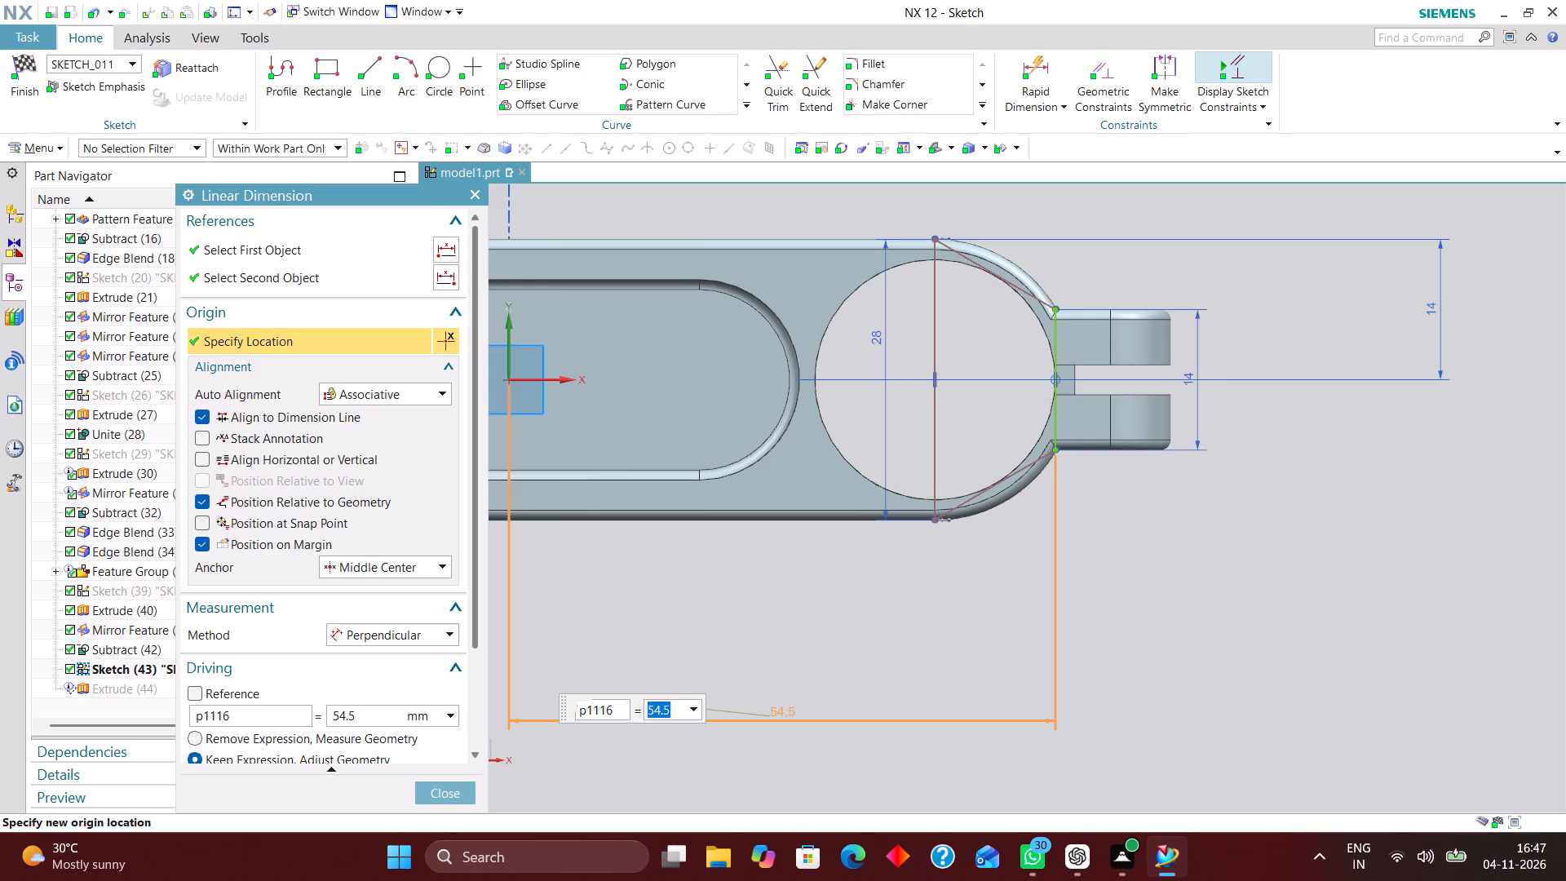
click(445, 793)
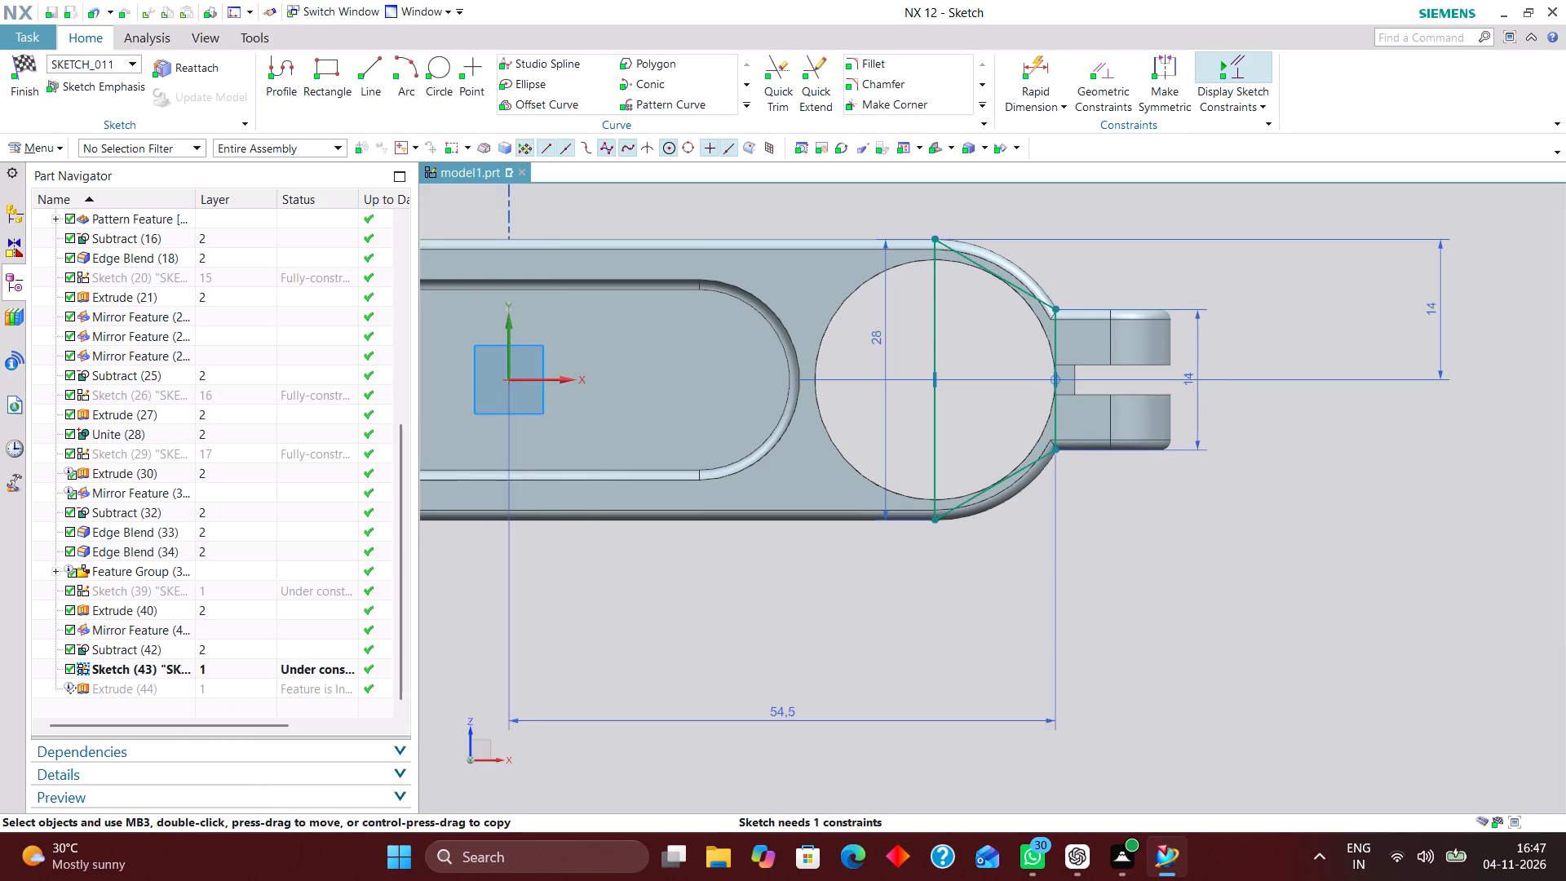
Finish the trapezoid profile sketch to update the extruded block.
click(24, 58)
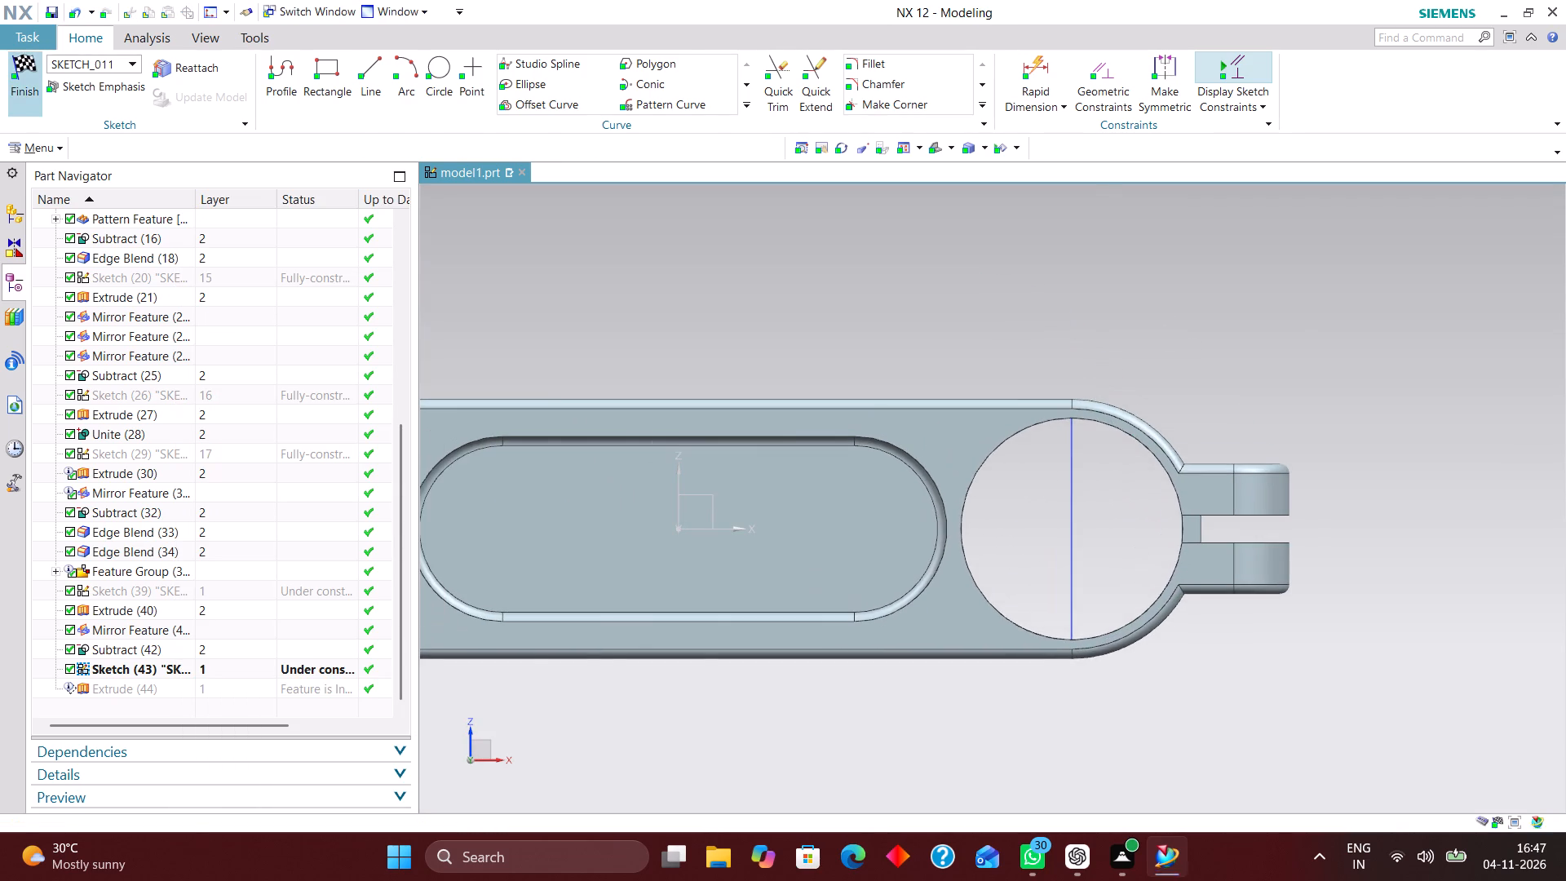
Examine how the resized trapezoid block fits against the sloped cuts, bore and clamp lugs at the positive-X end.
middle_drag(1024, 332, 1005, 353)
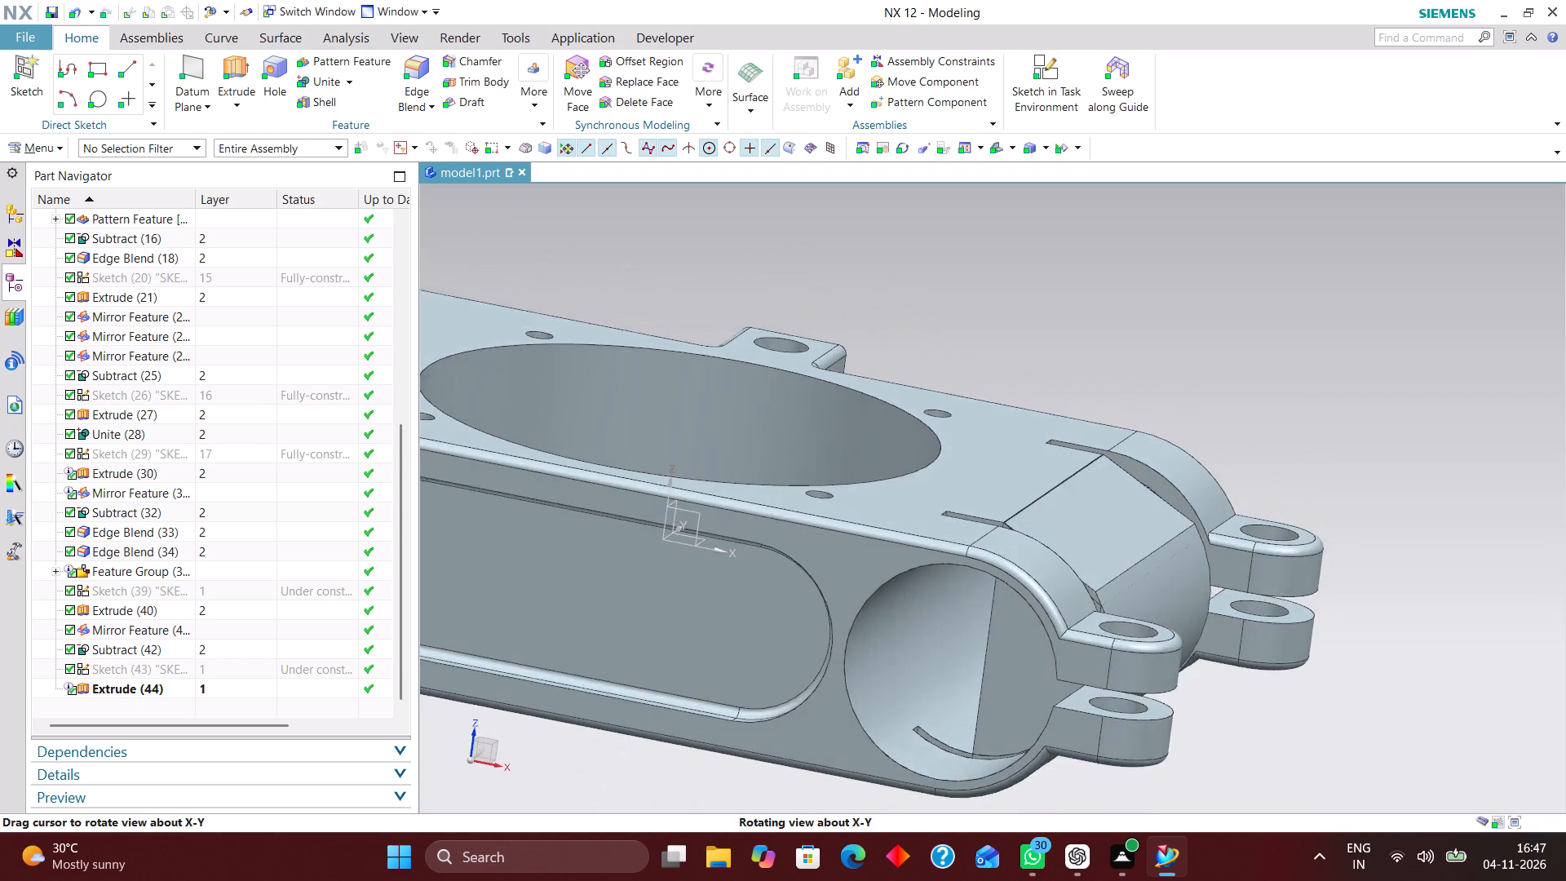
middle_drag(1005, 353, 1025, 352)
scroll(979, 369, down, 3)
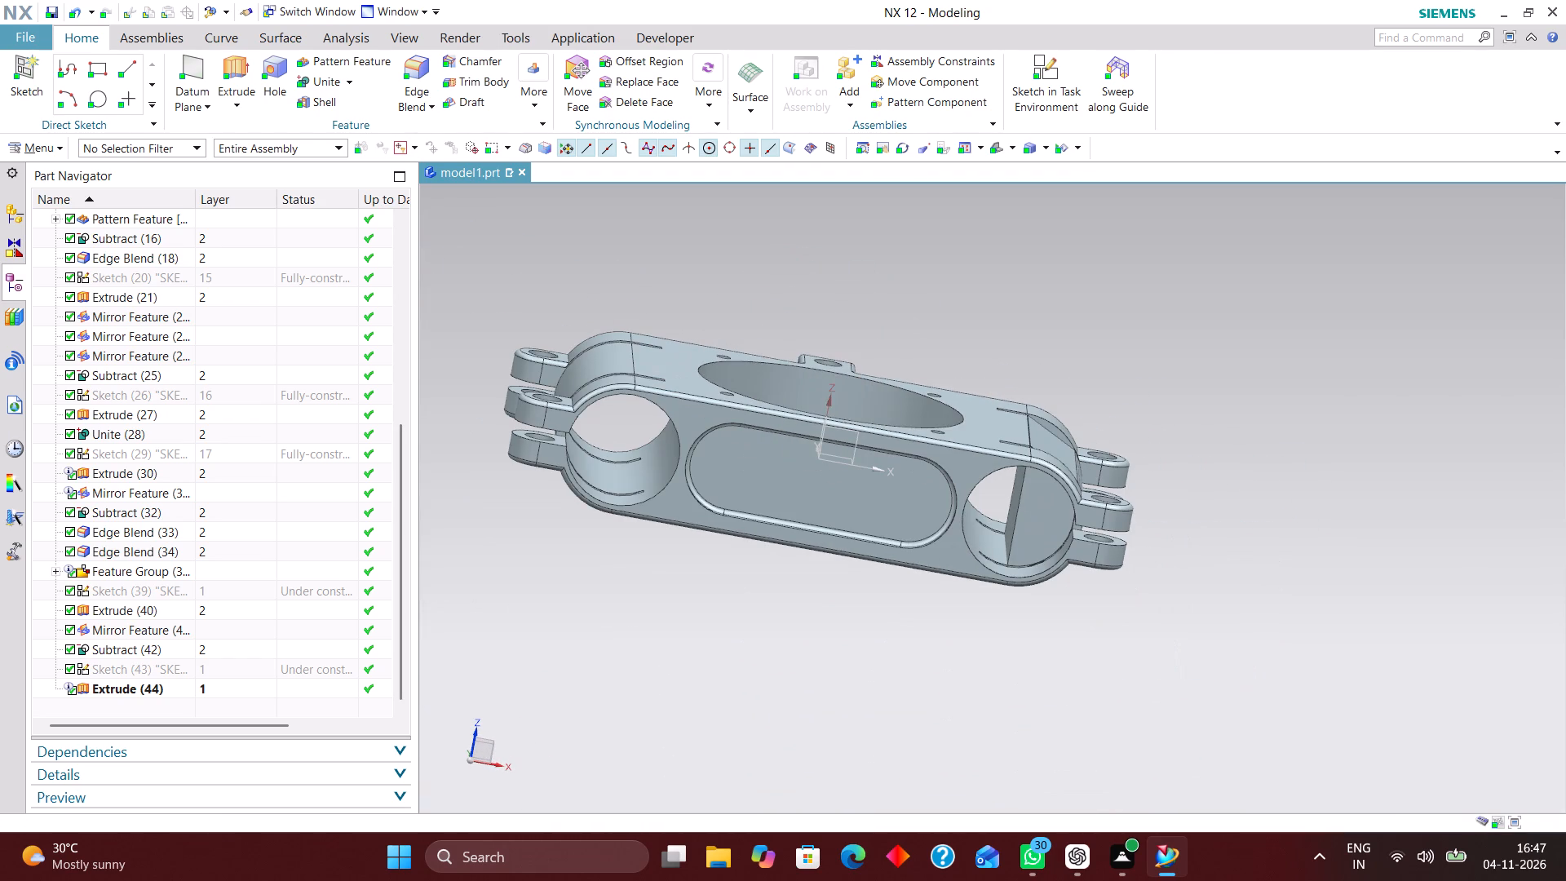
click(999, 148)
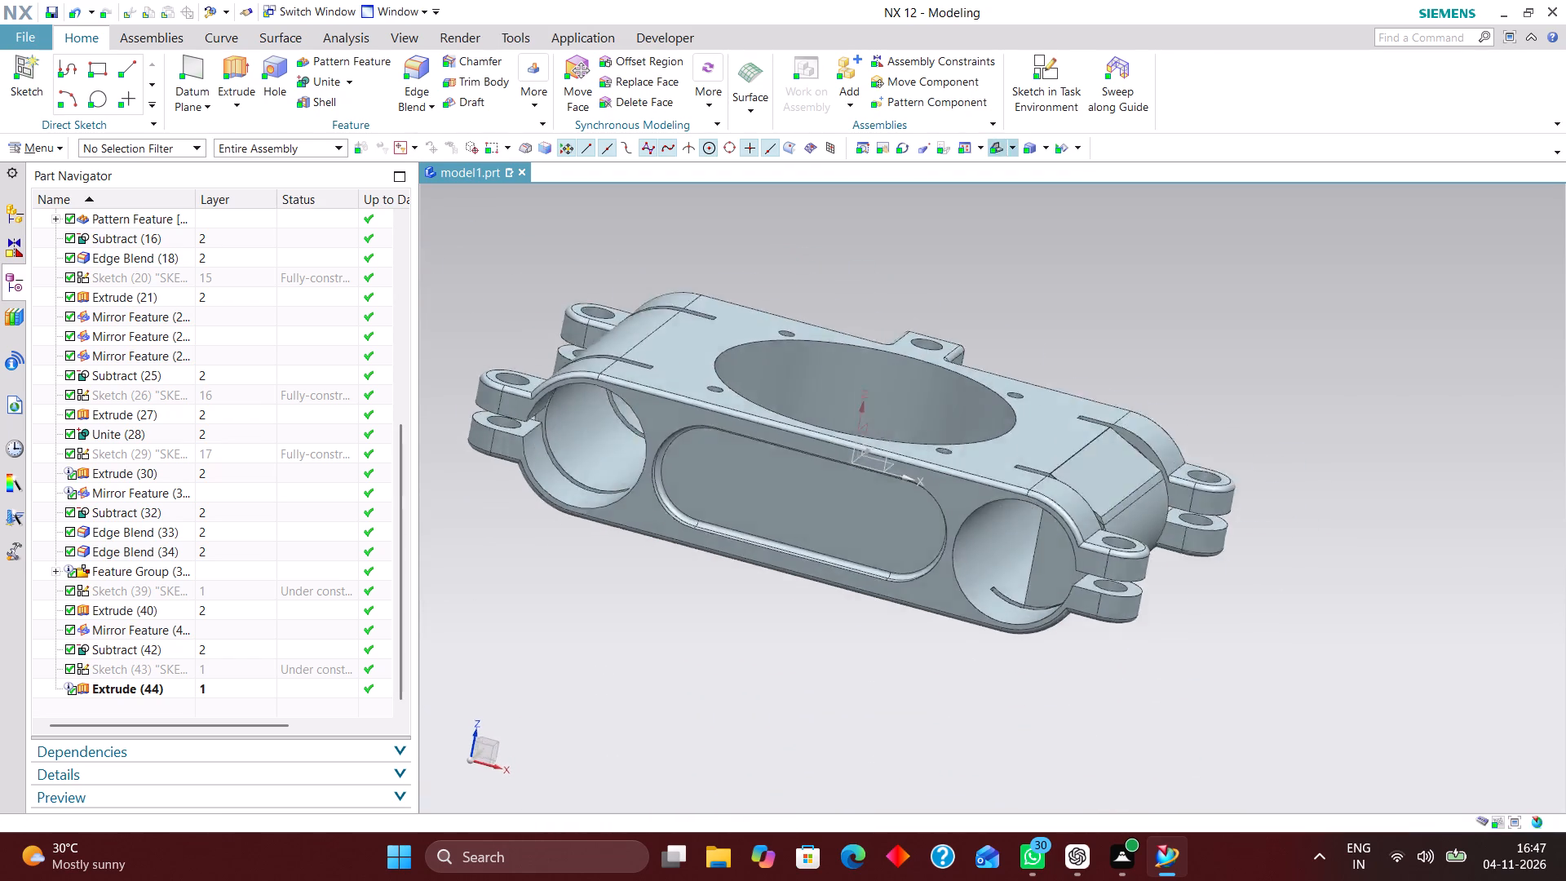
scroll(1120, 395, down, 1)
scroll(1201, 693, up, 2)
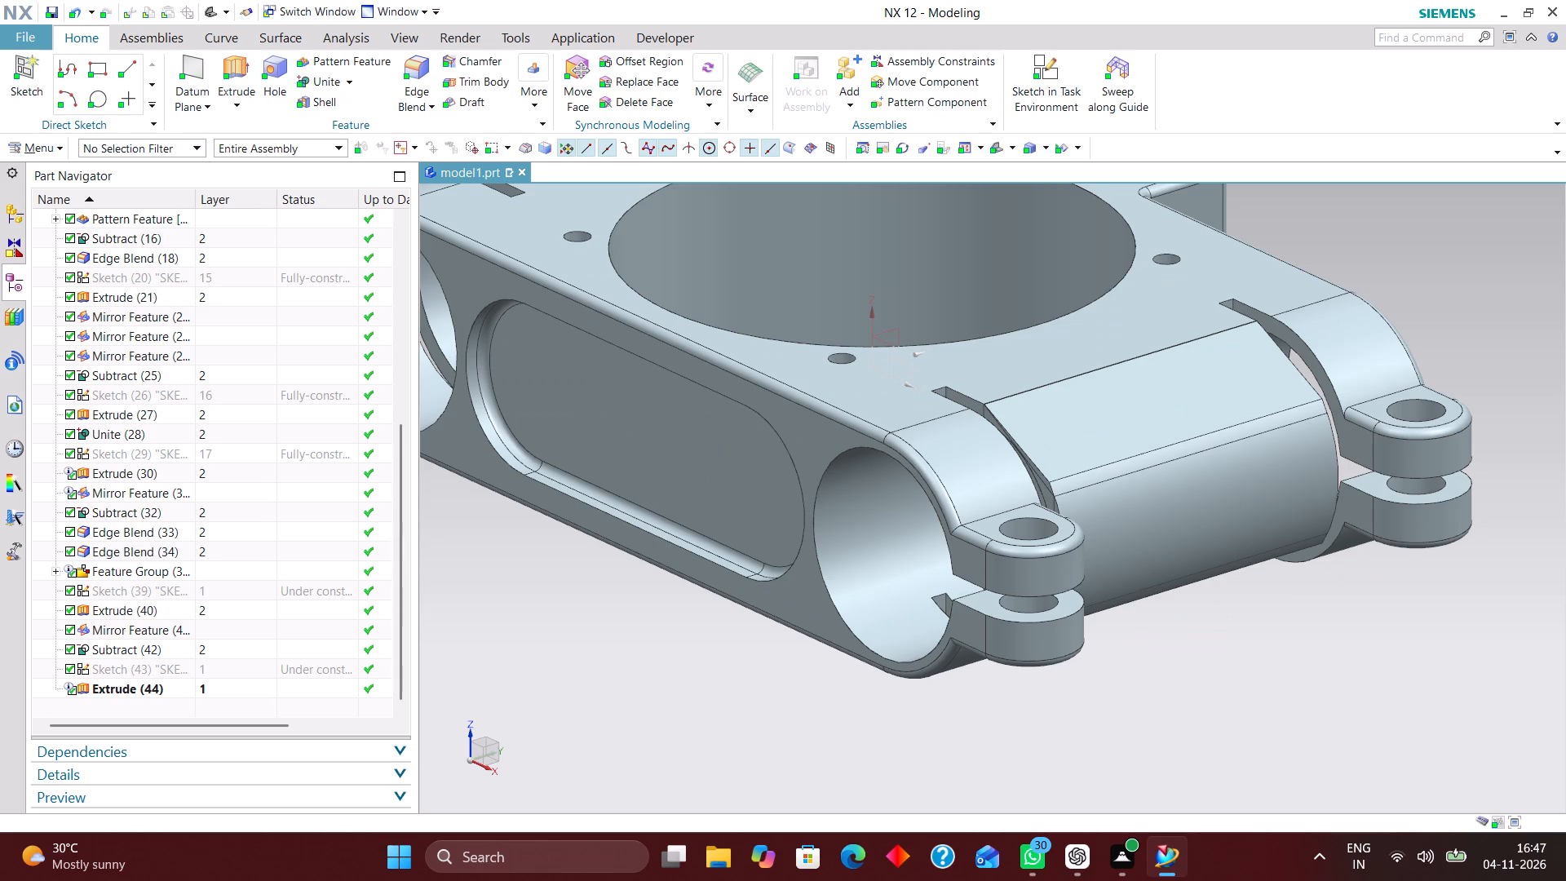
scroll(1156, 471, up, 3)
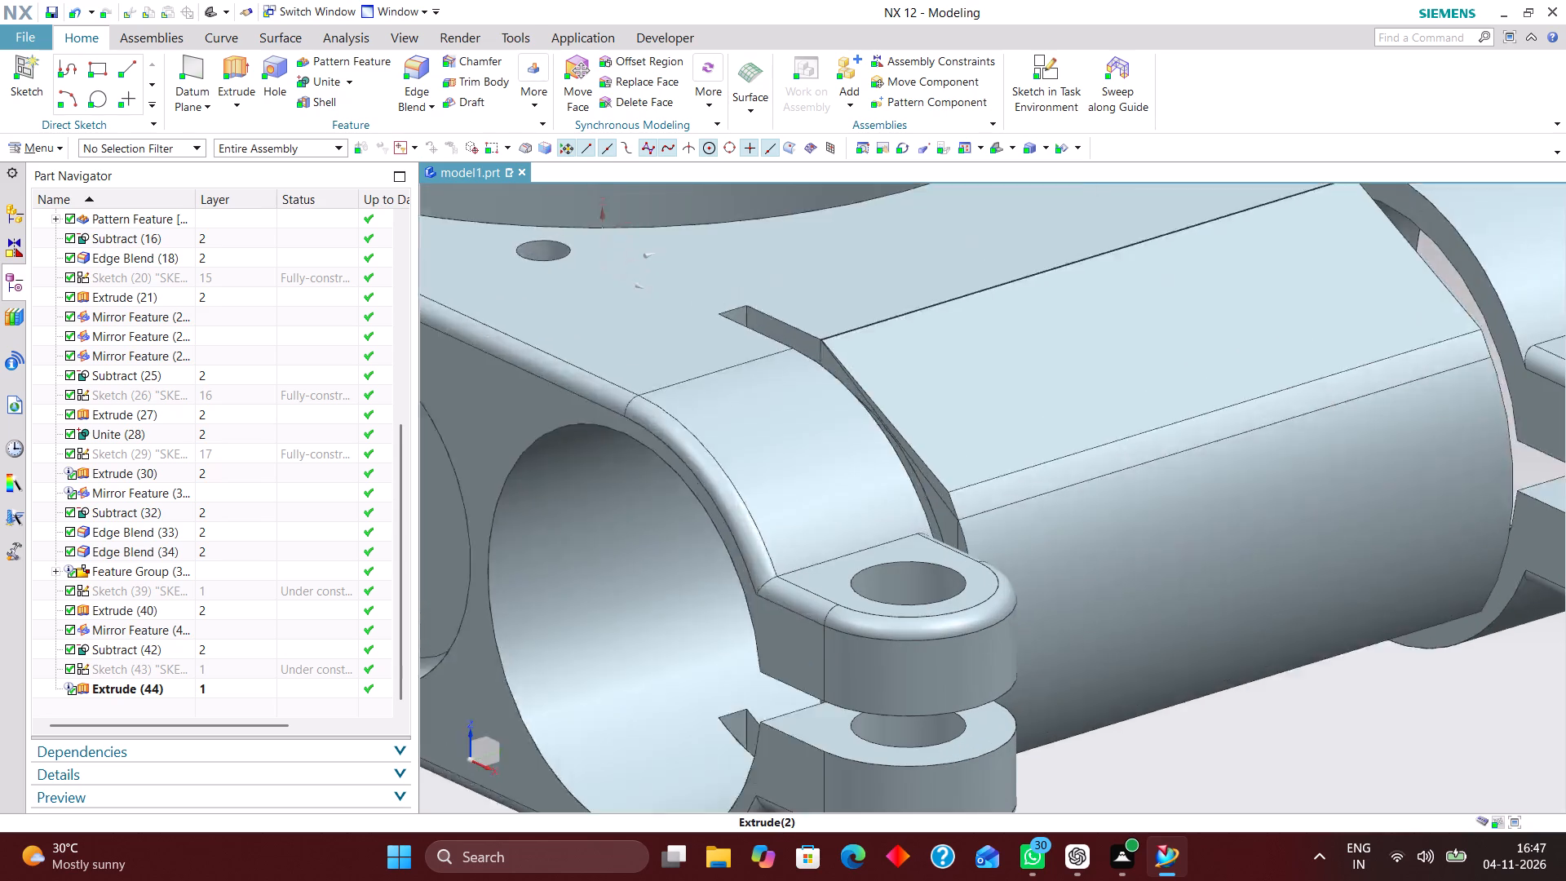
scroll(993, 514, up, 3)
scroll(1040, 437, down, 3)
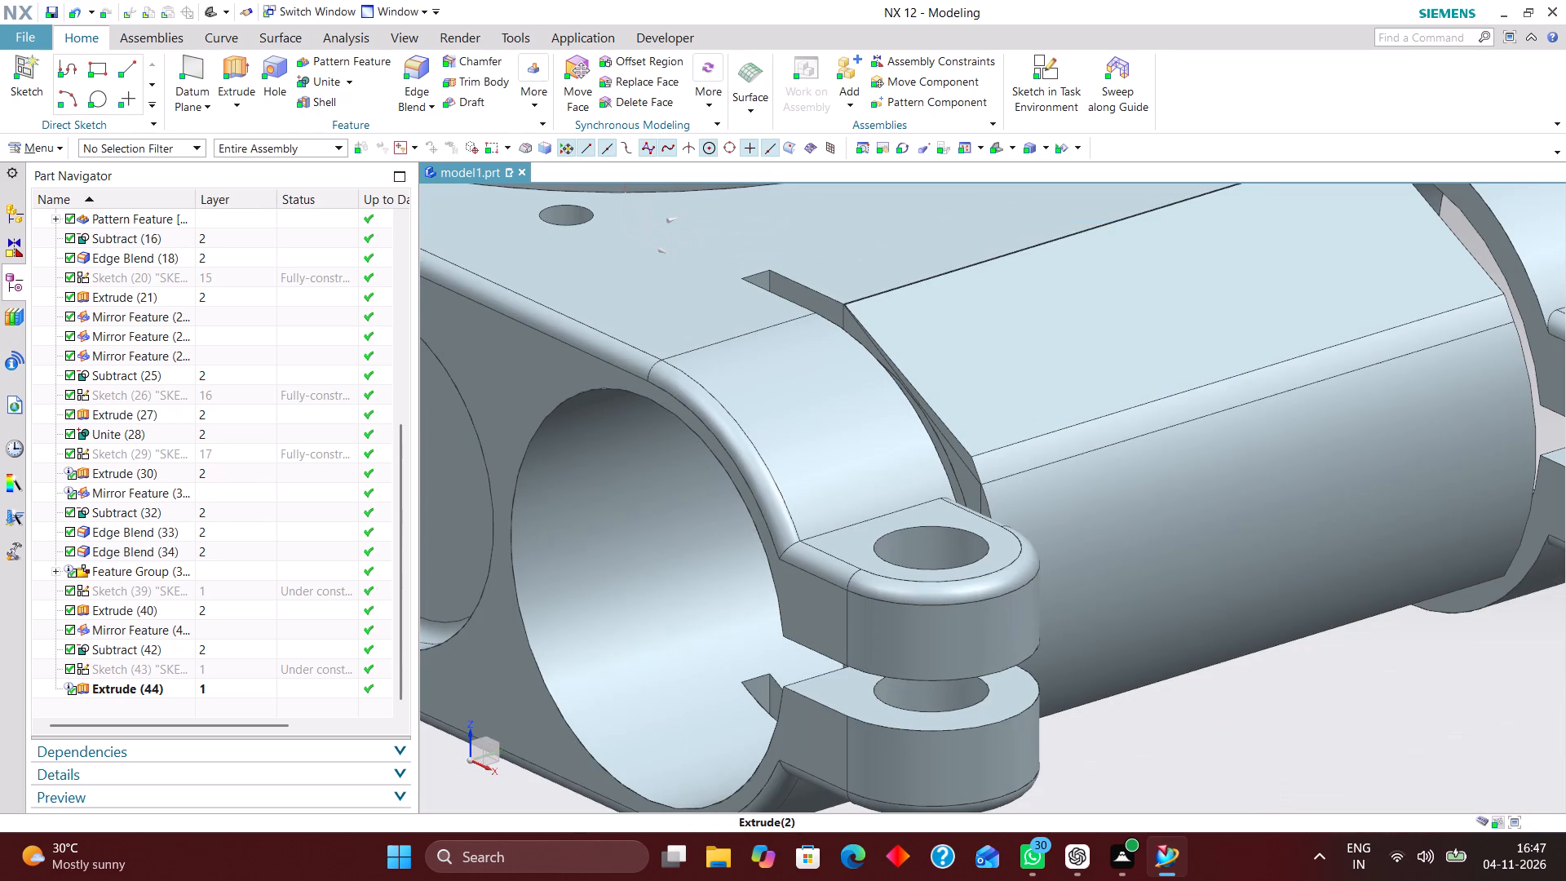
scroll(1339, 624, down, 2)
Edit the sloped-cut profile sketch, set its horizontal width from the bore centre to 12 mm, and finish the sketch.
click(232, 587)
right_click(232, 587)
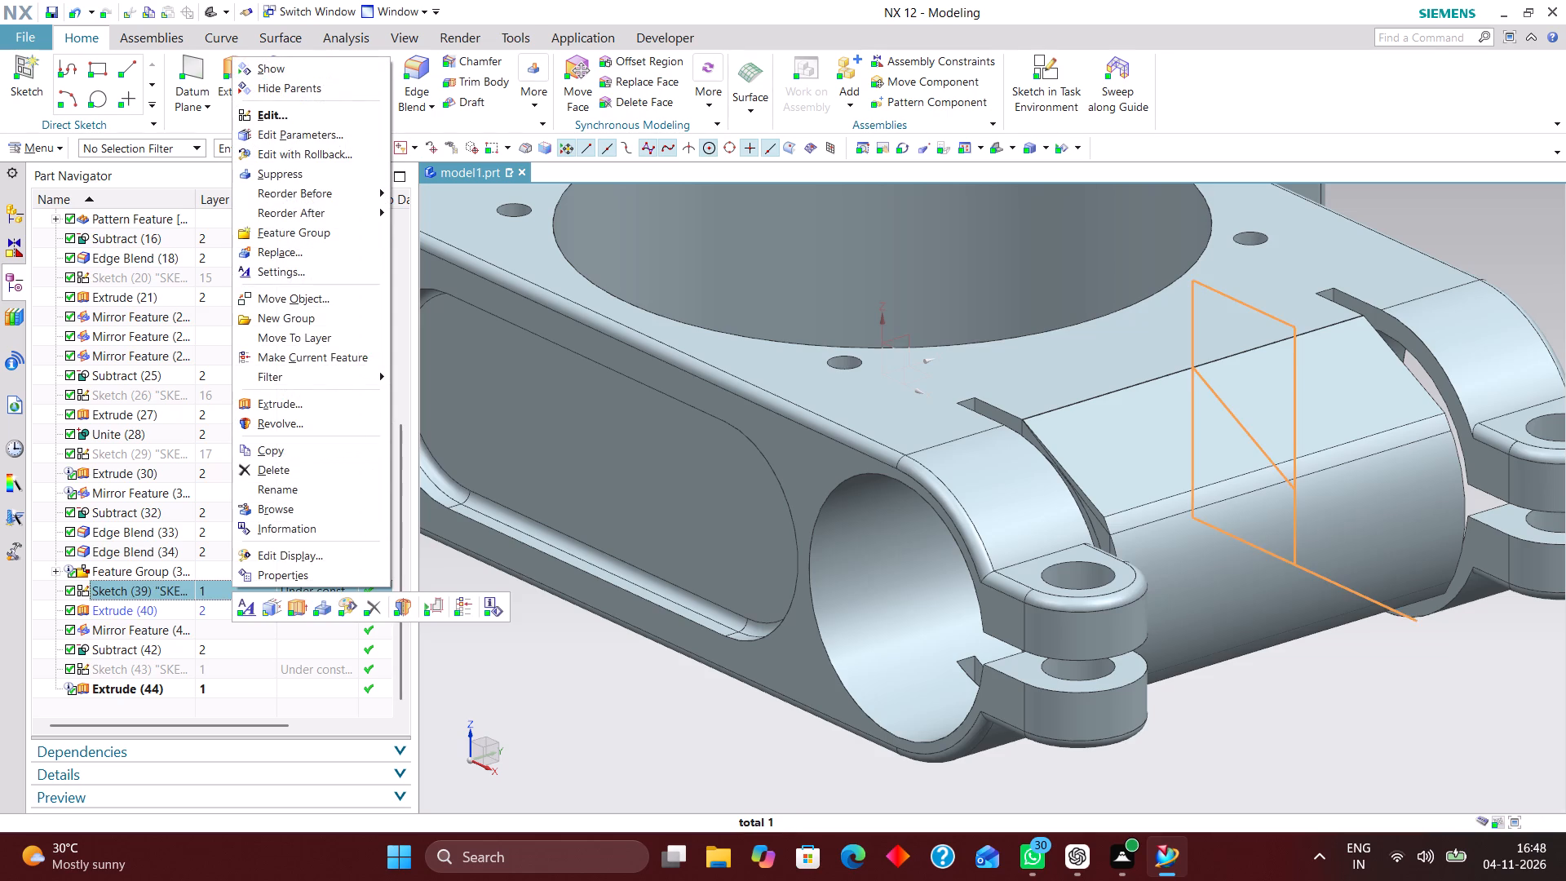
click(301, 152)
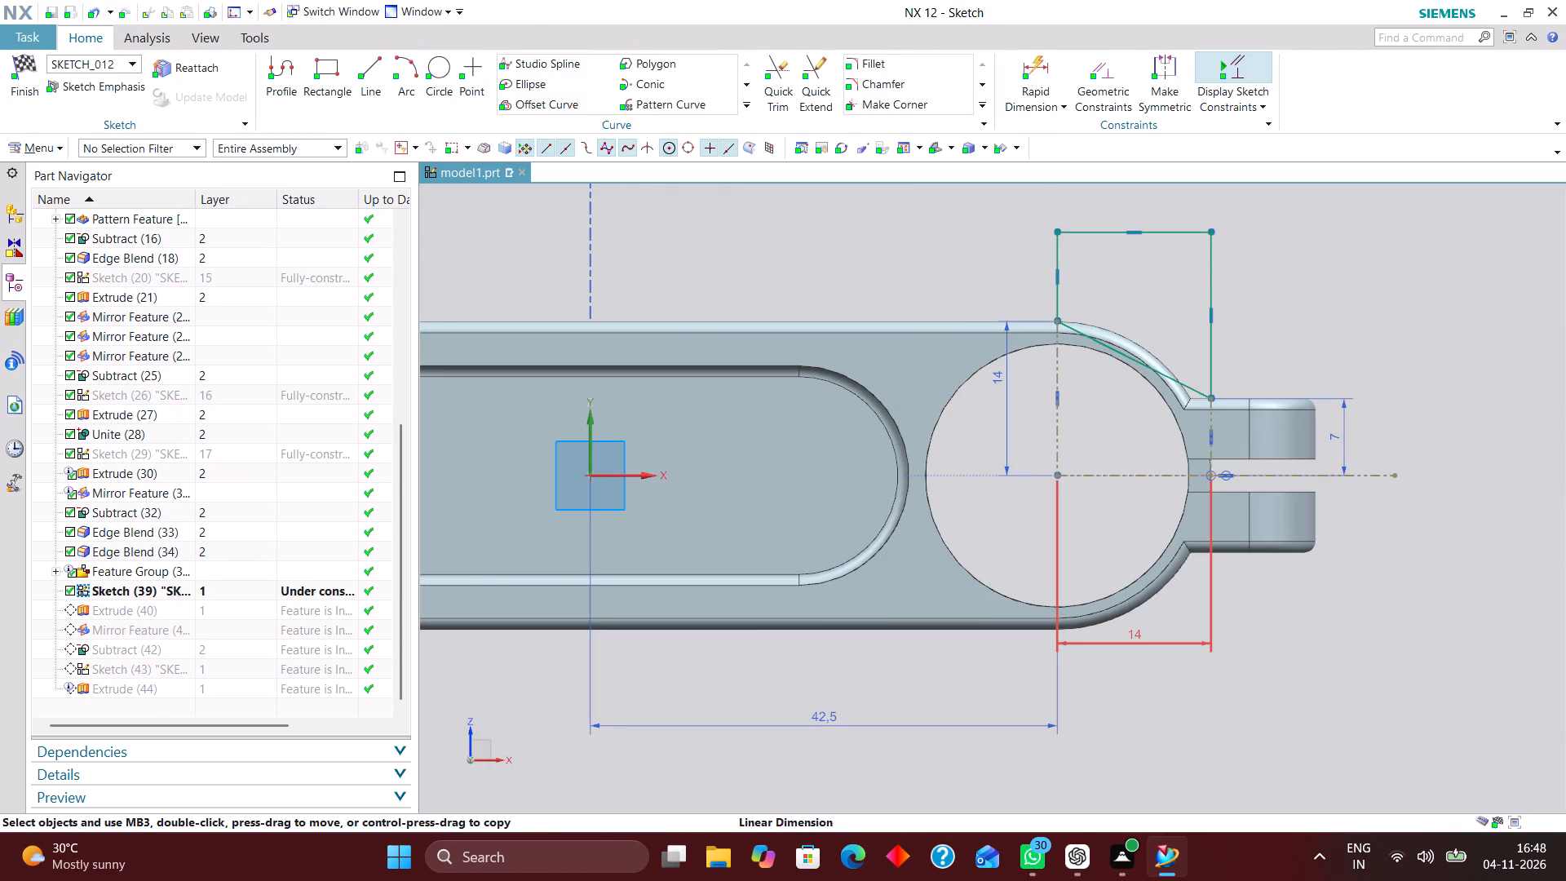
double_click(1140, 644)
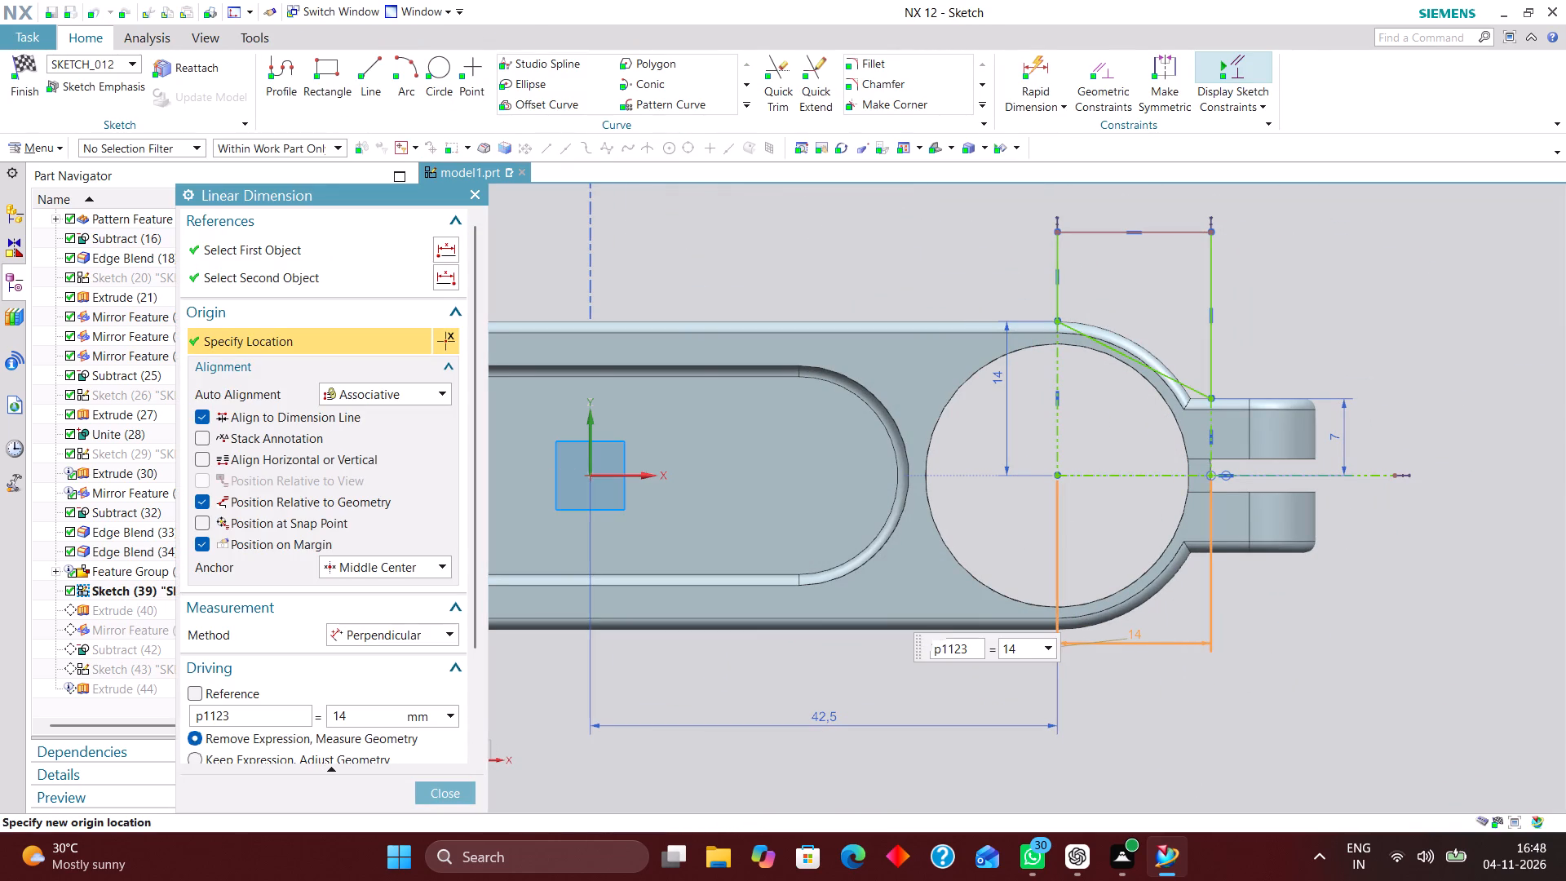
drag(1019, 646, 908, 645)
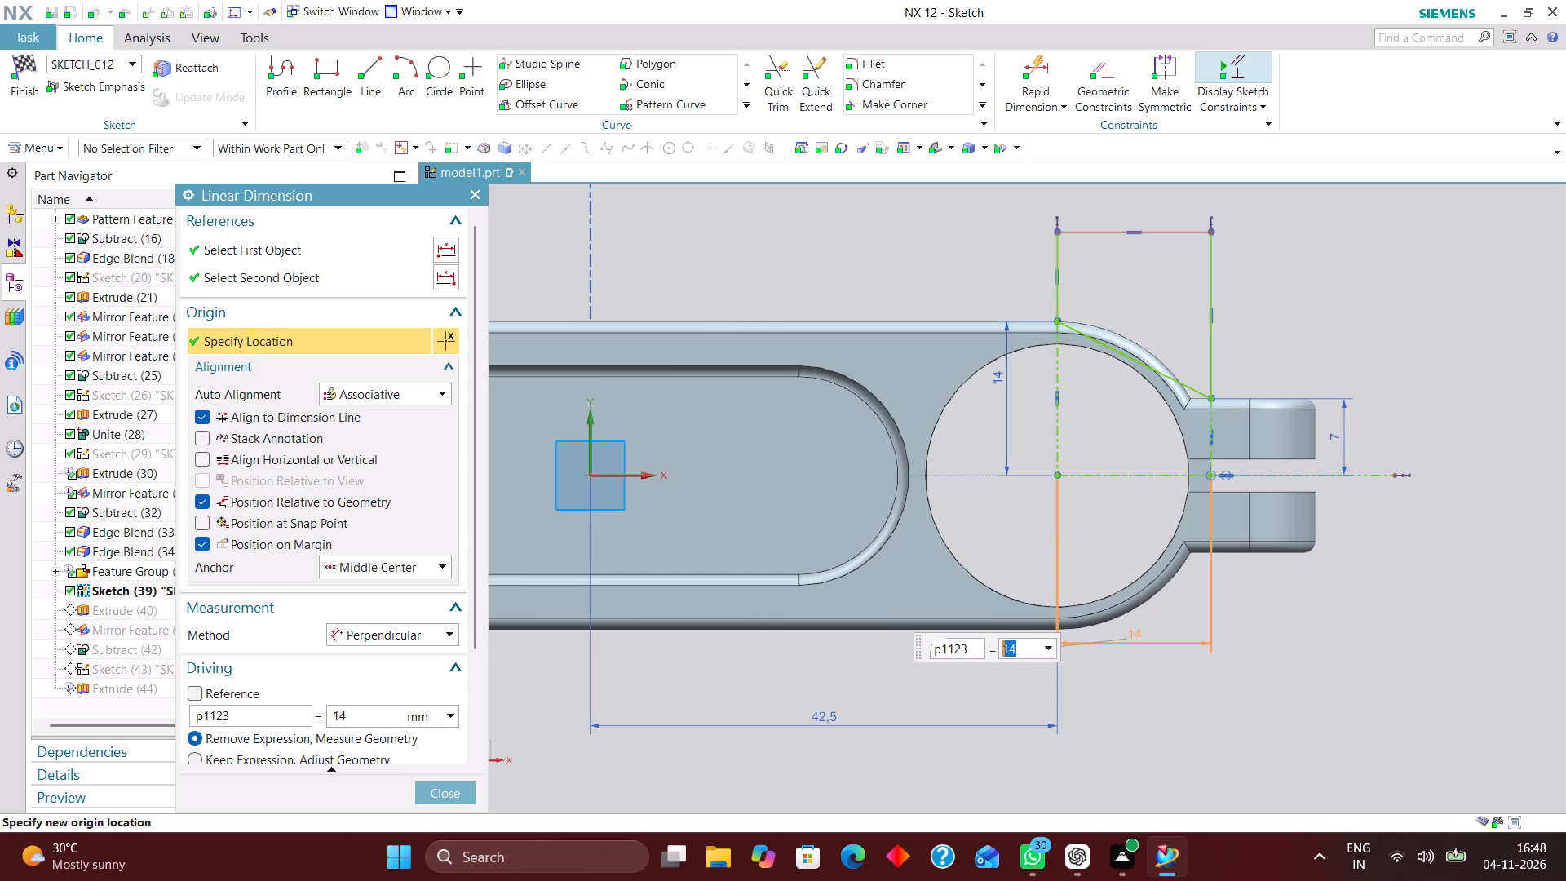
text(12)
key(Return)
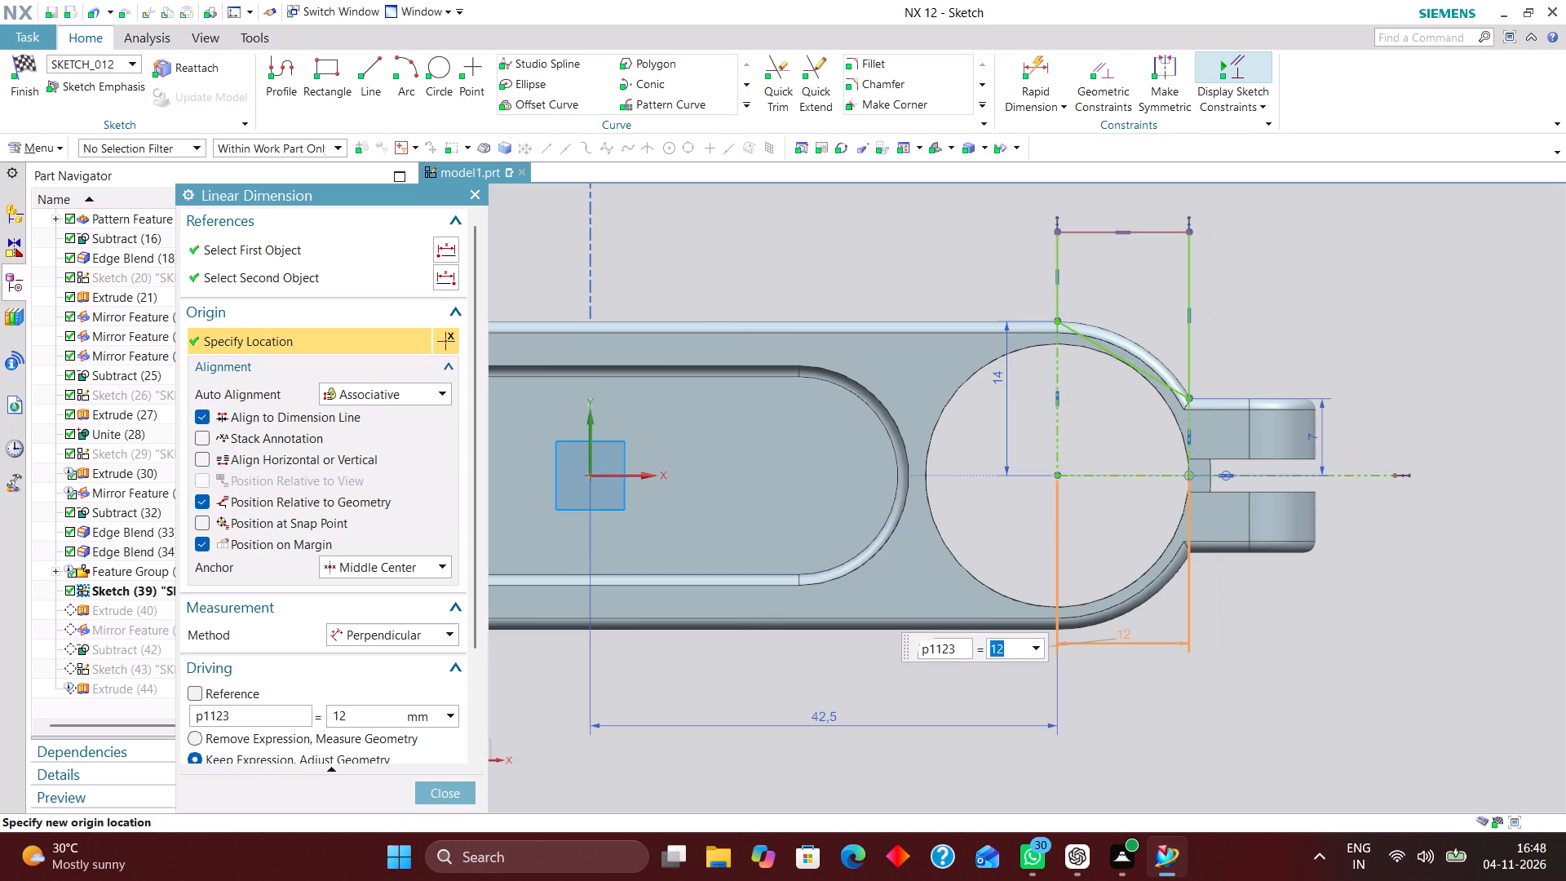
click(449, 795)
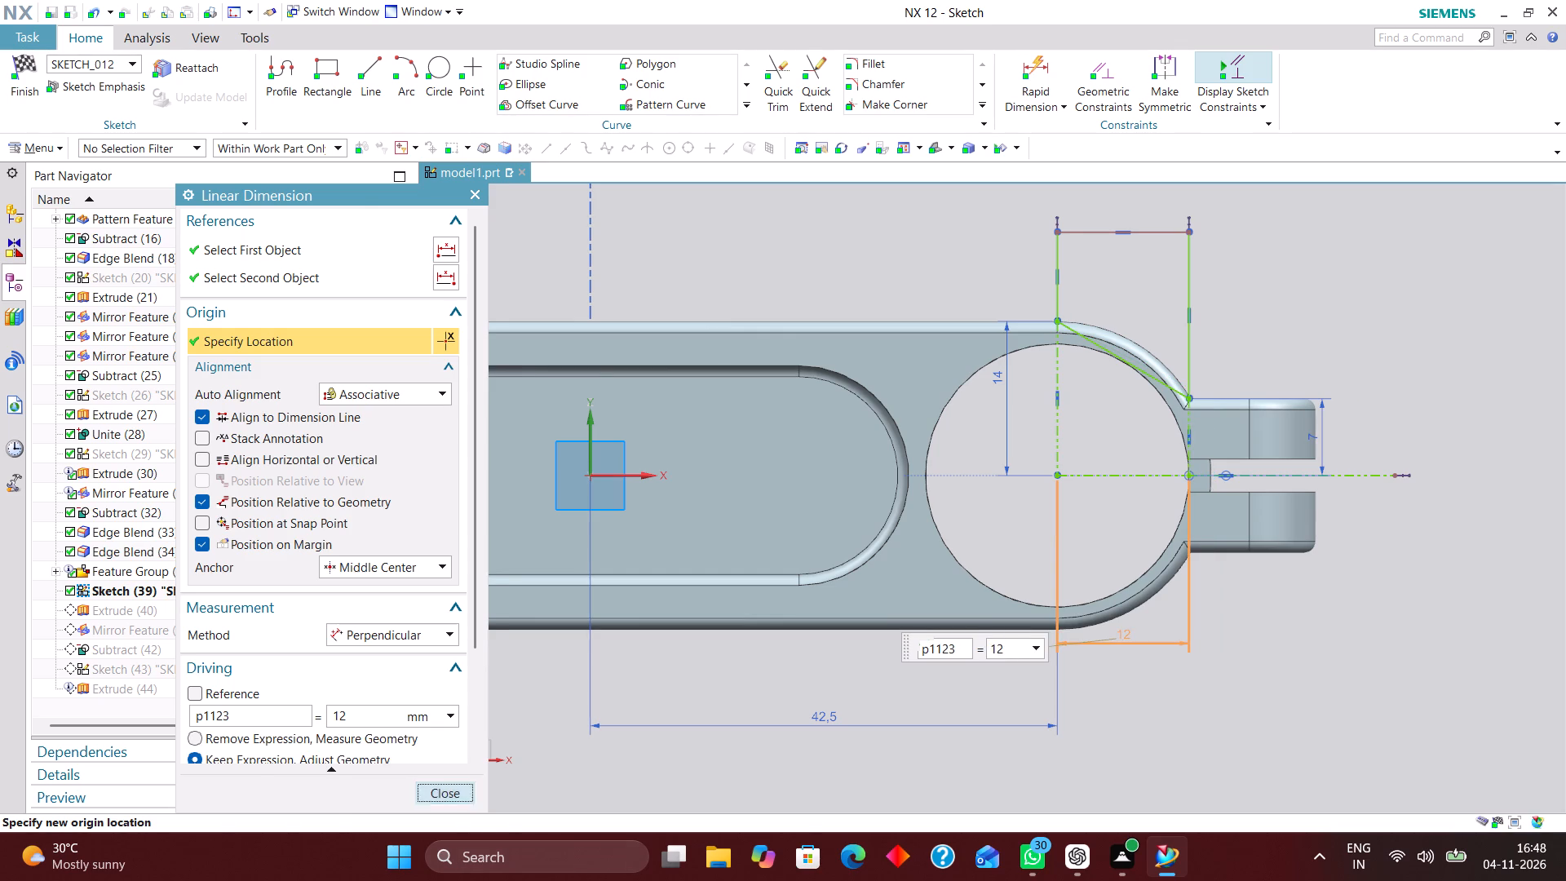
click(25, 59)
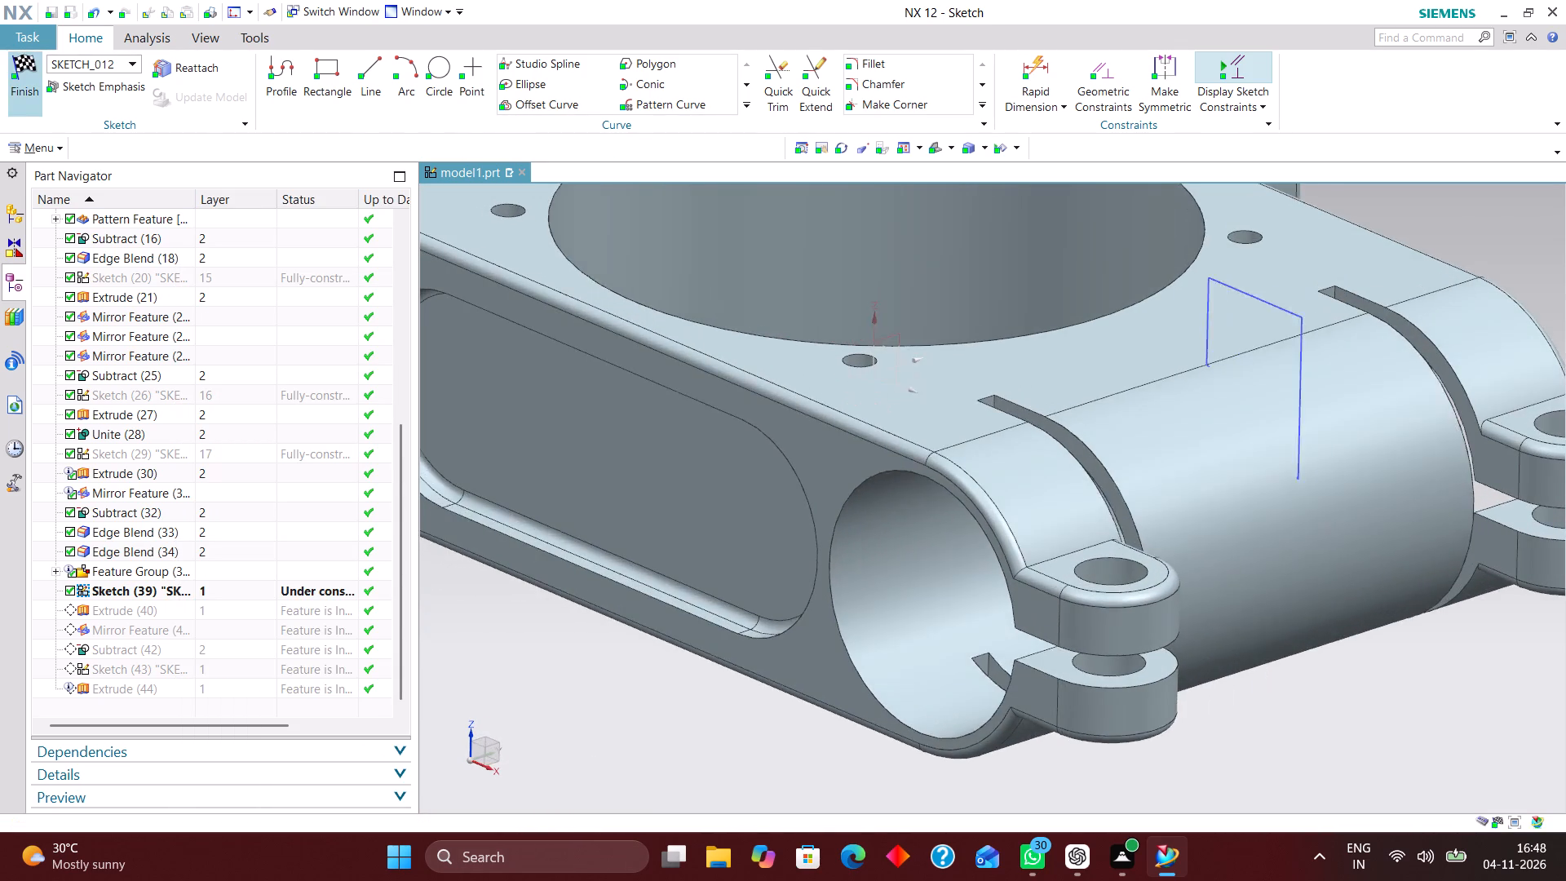
Examine how the trapezoid block lines up with the updated sloped cuts between the positive-X clamp lugs.
middle_drag(1387, 739, 1402, 716)
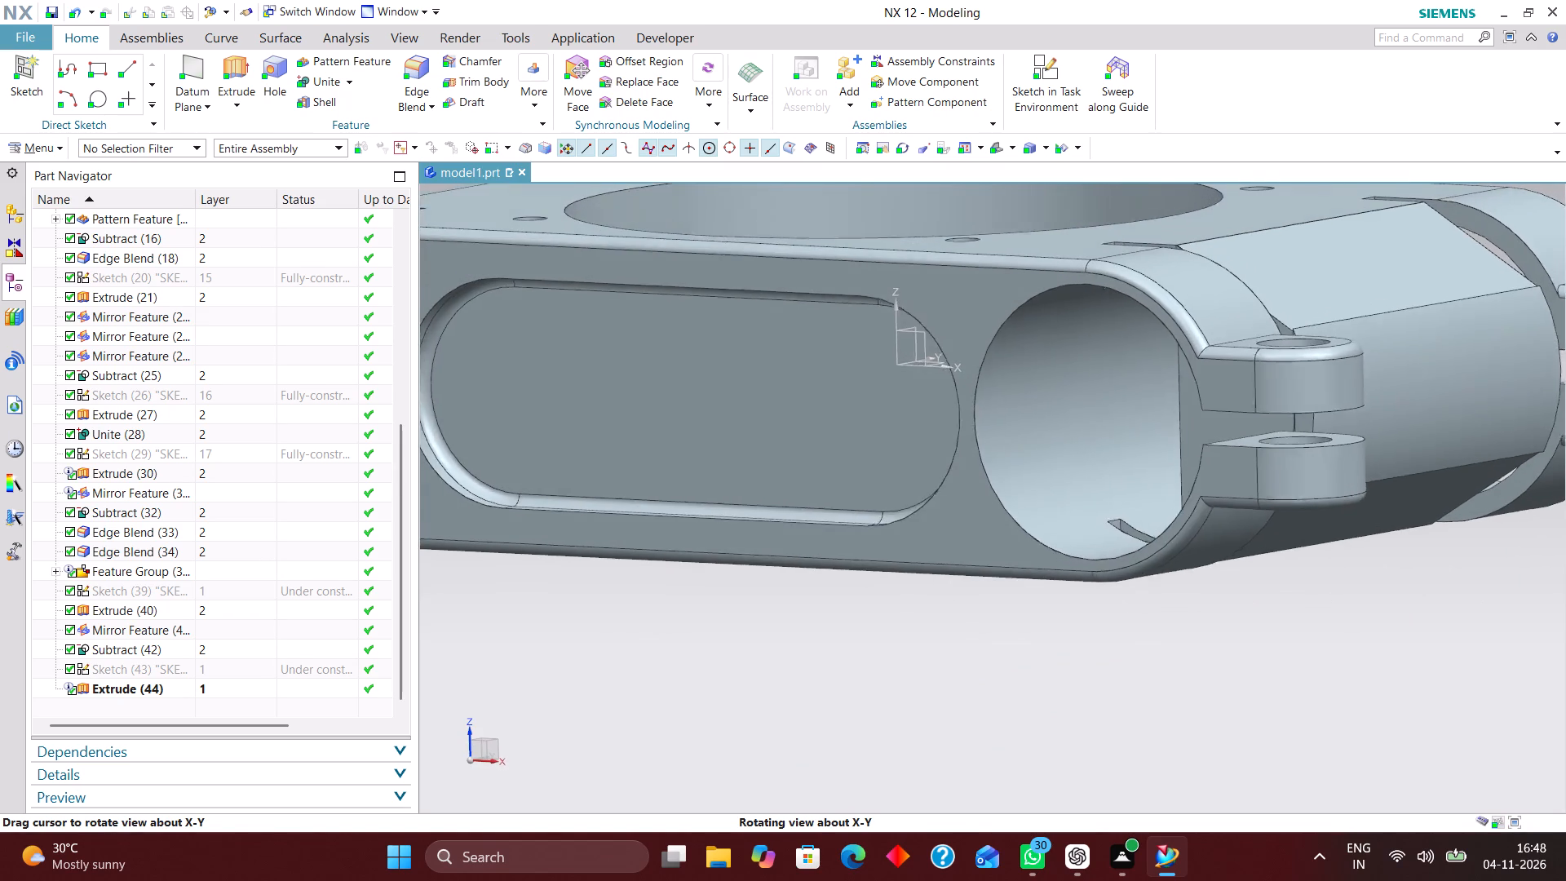
middle_drag(1402, 716, 1406, 718)
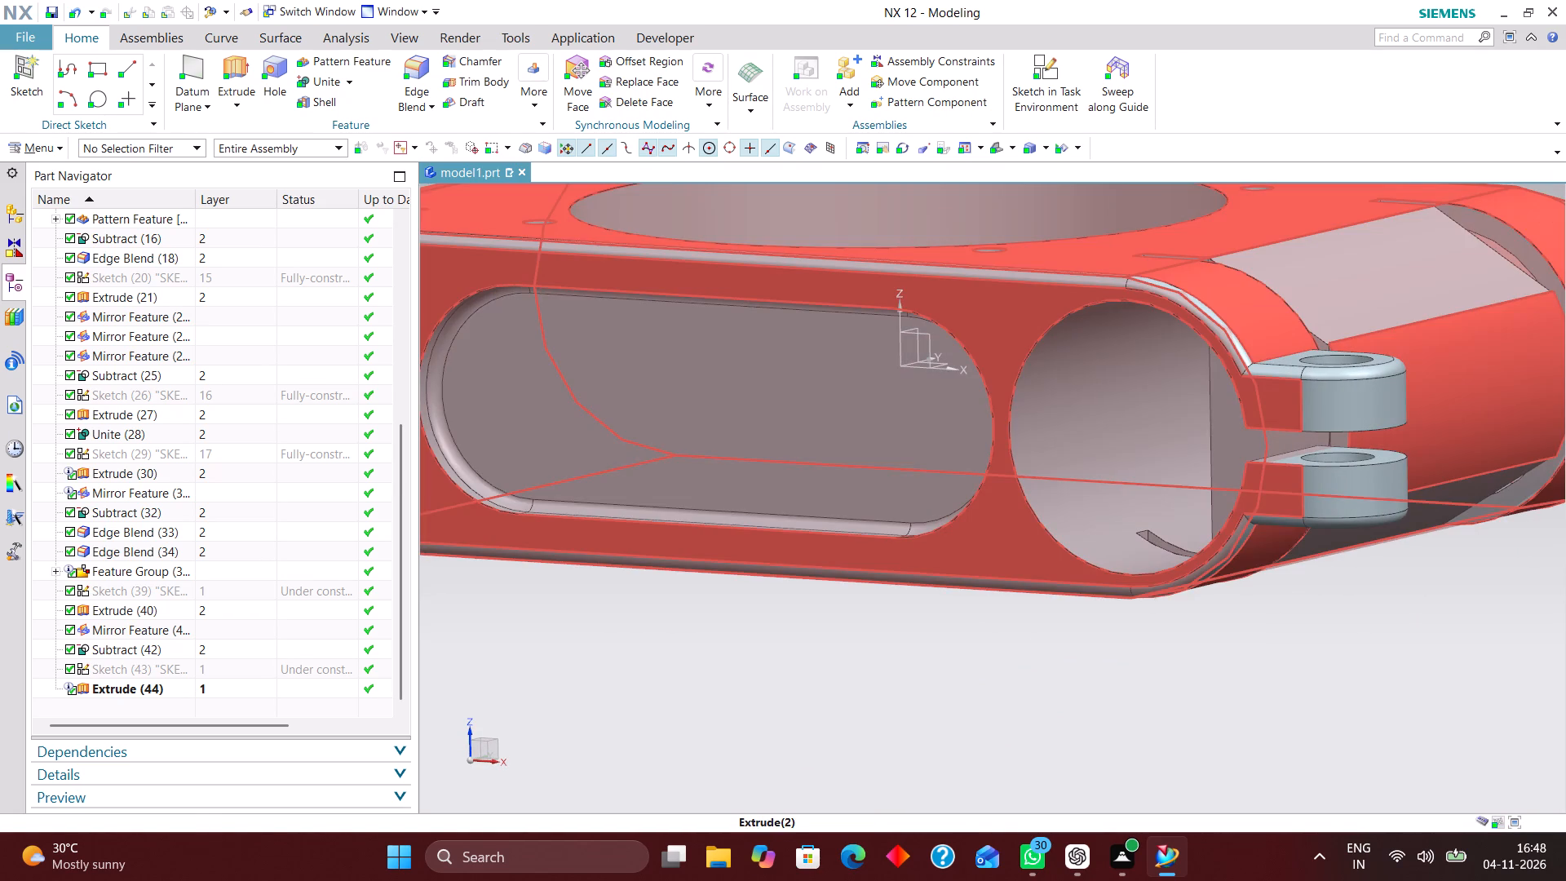
scroll(228, 657, down, 2)
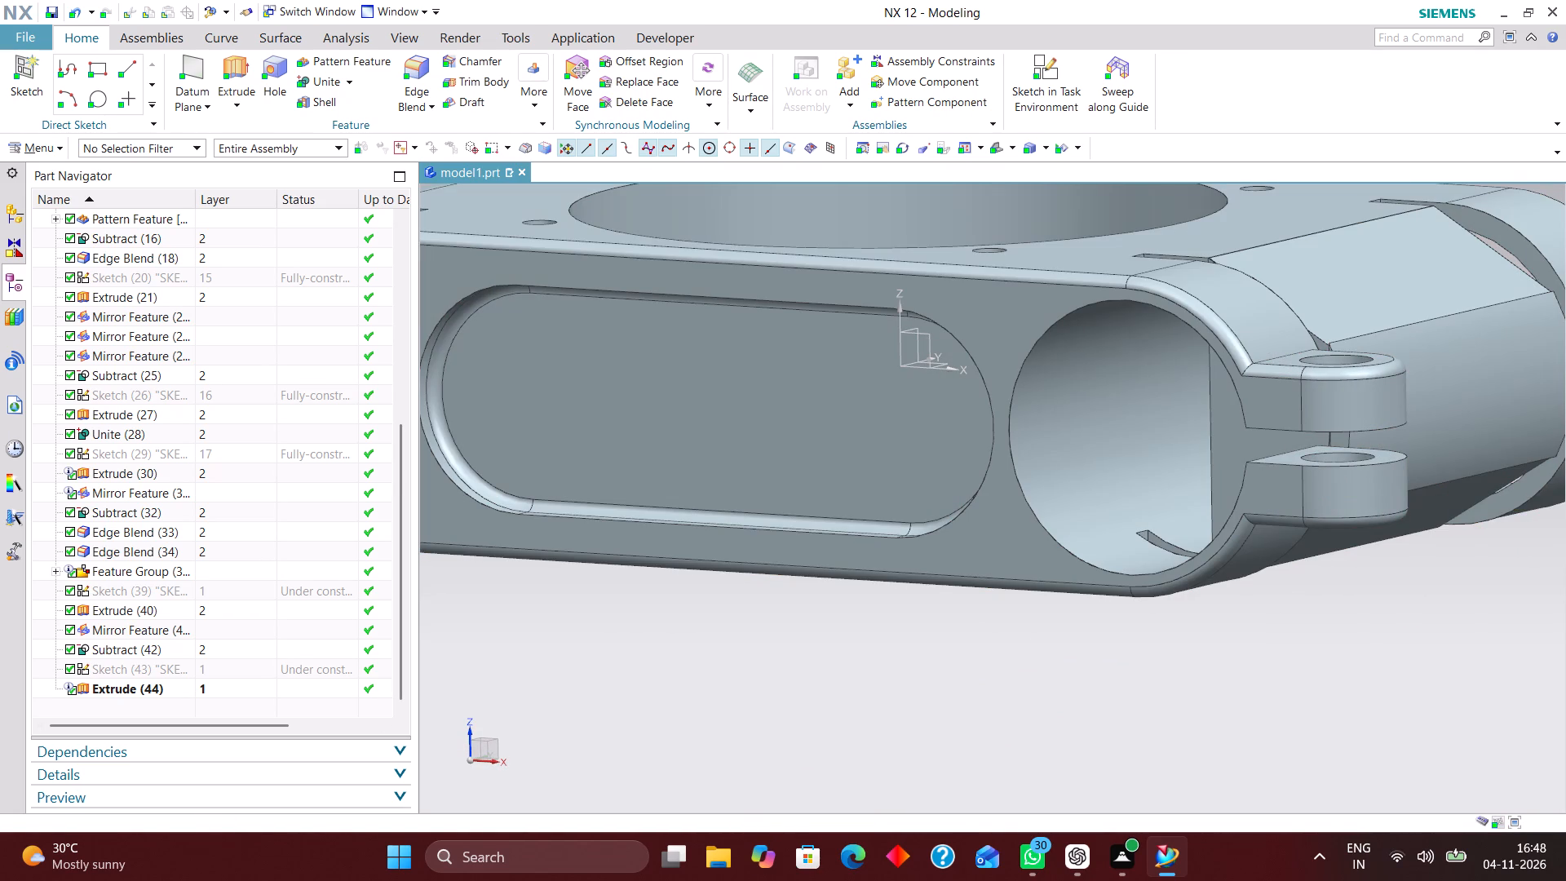
click(239, 671)
click(232, 688)
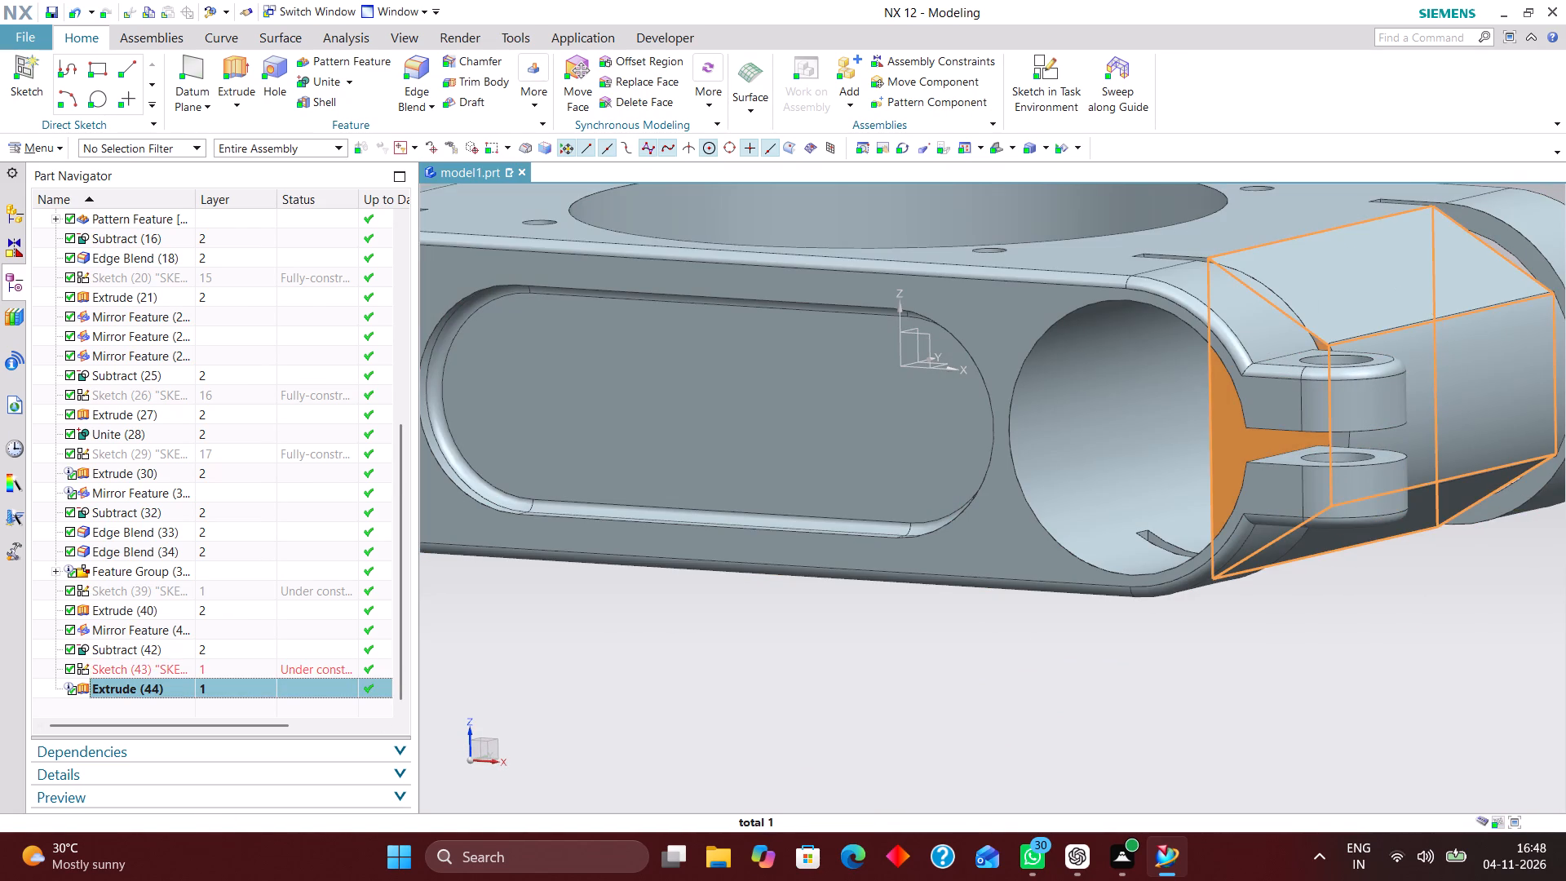
right_click(232, 688)
click(674, 762)
click(1163, 742)
middle_drag(1373, 679, 1328, 706)
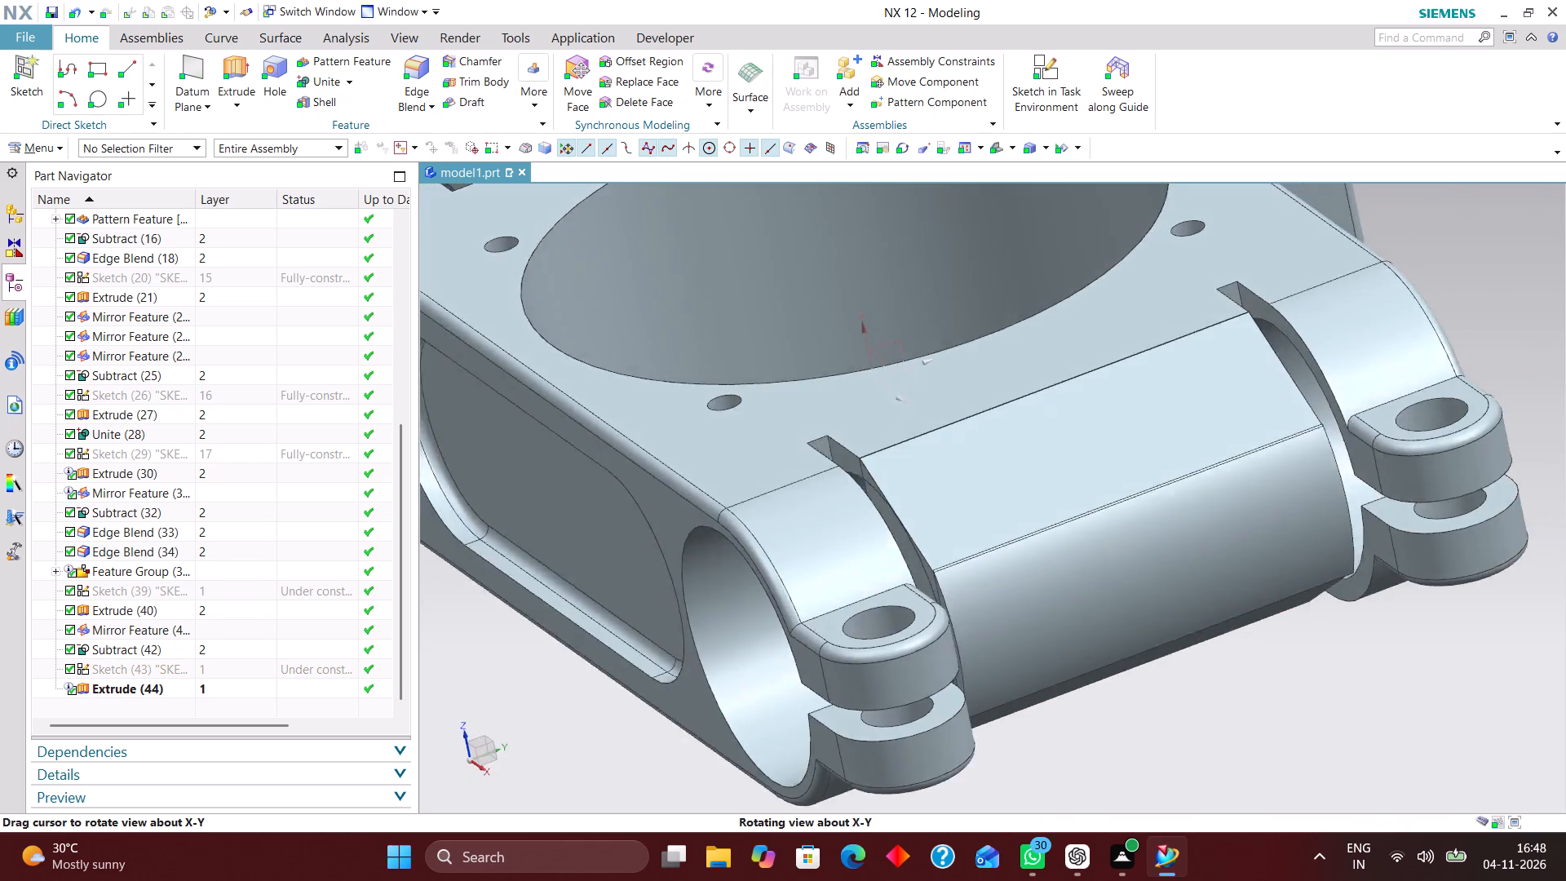
middle_drag(1328, 706, 1305, 671)
middle_drag(1347, 699, 1396, 733)
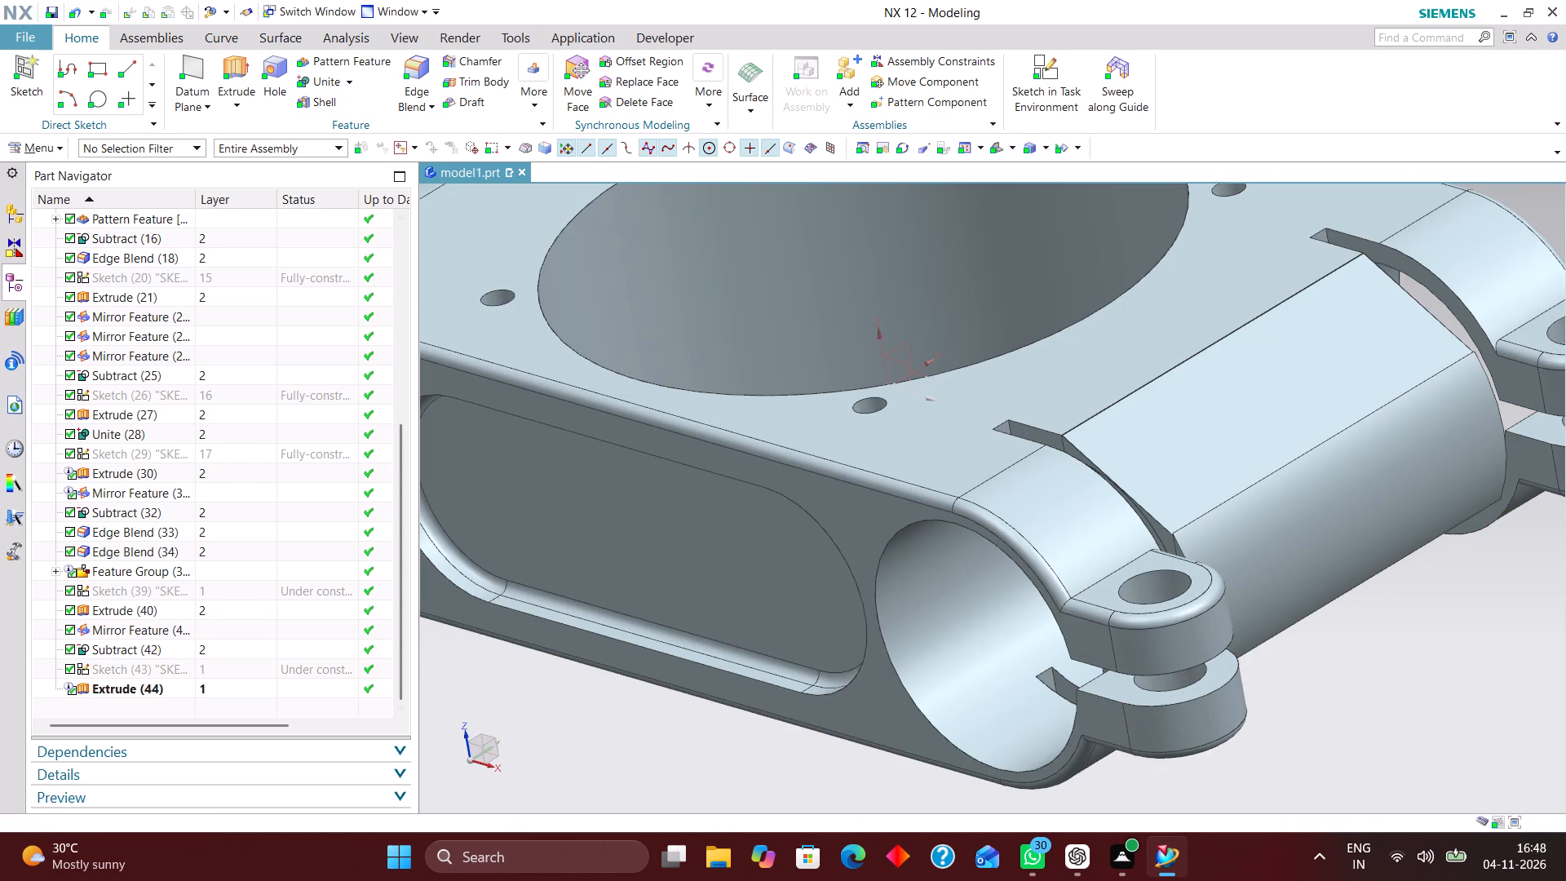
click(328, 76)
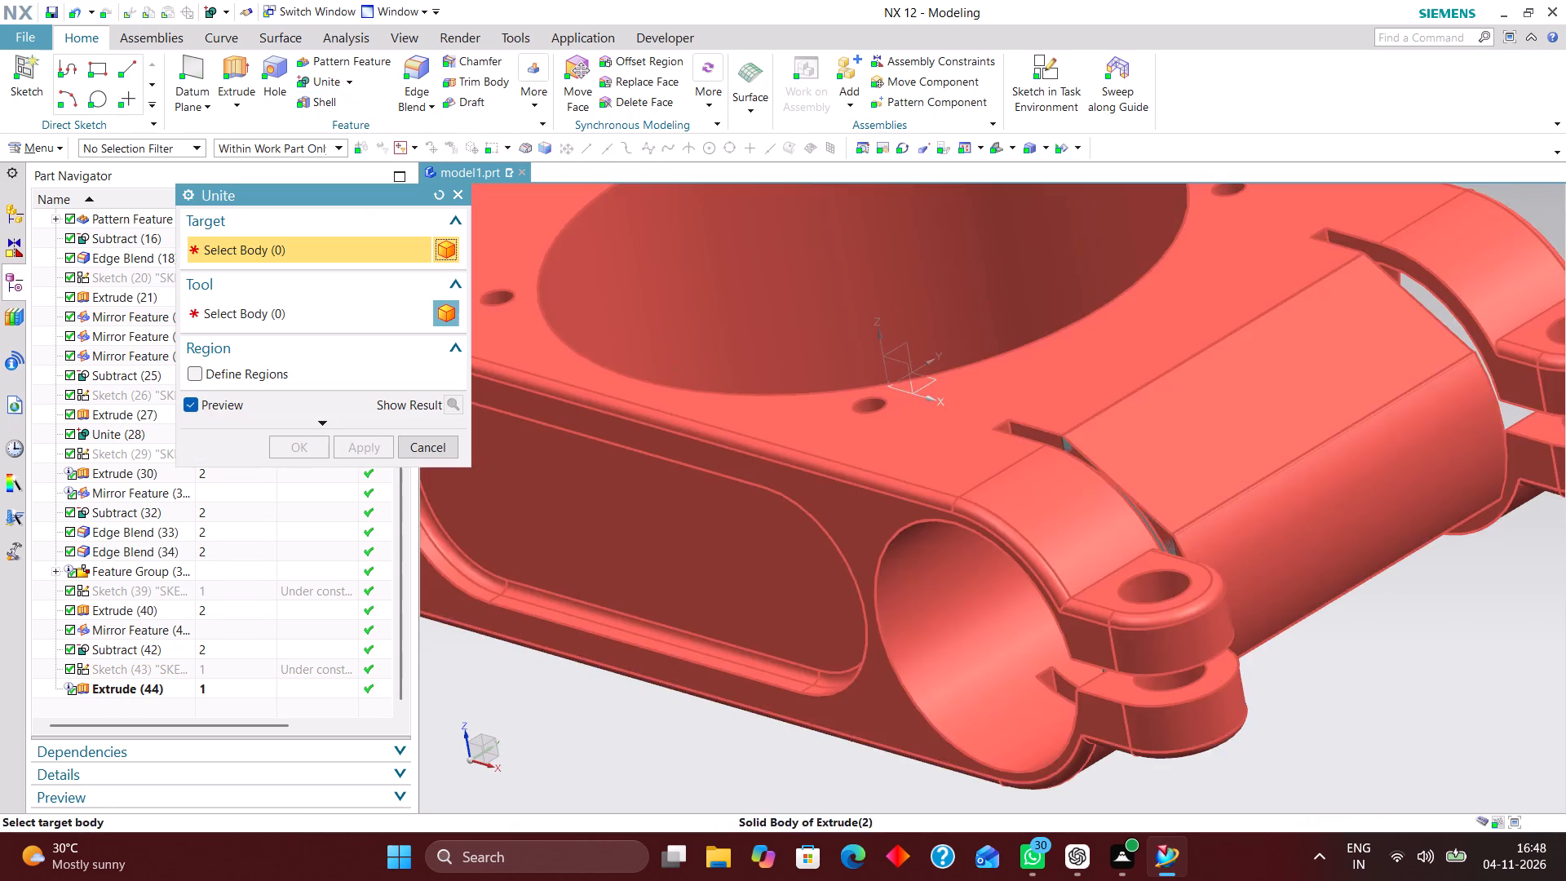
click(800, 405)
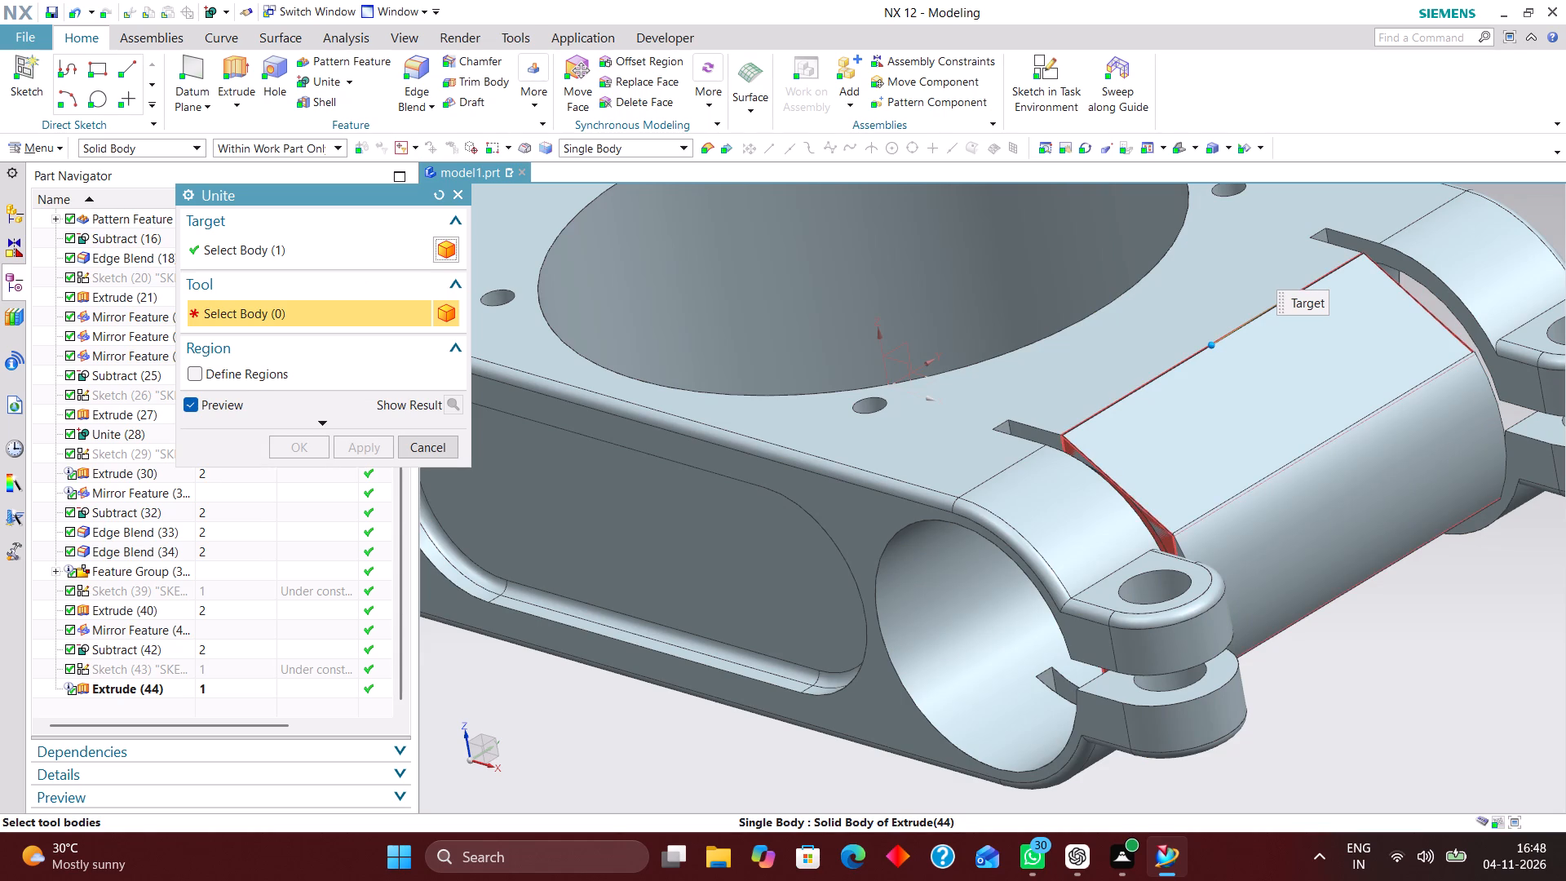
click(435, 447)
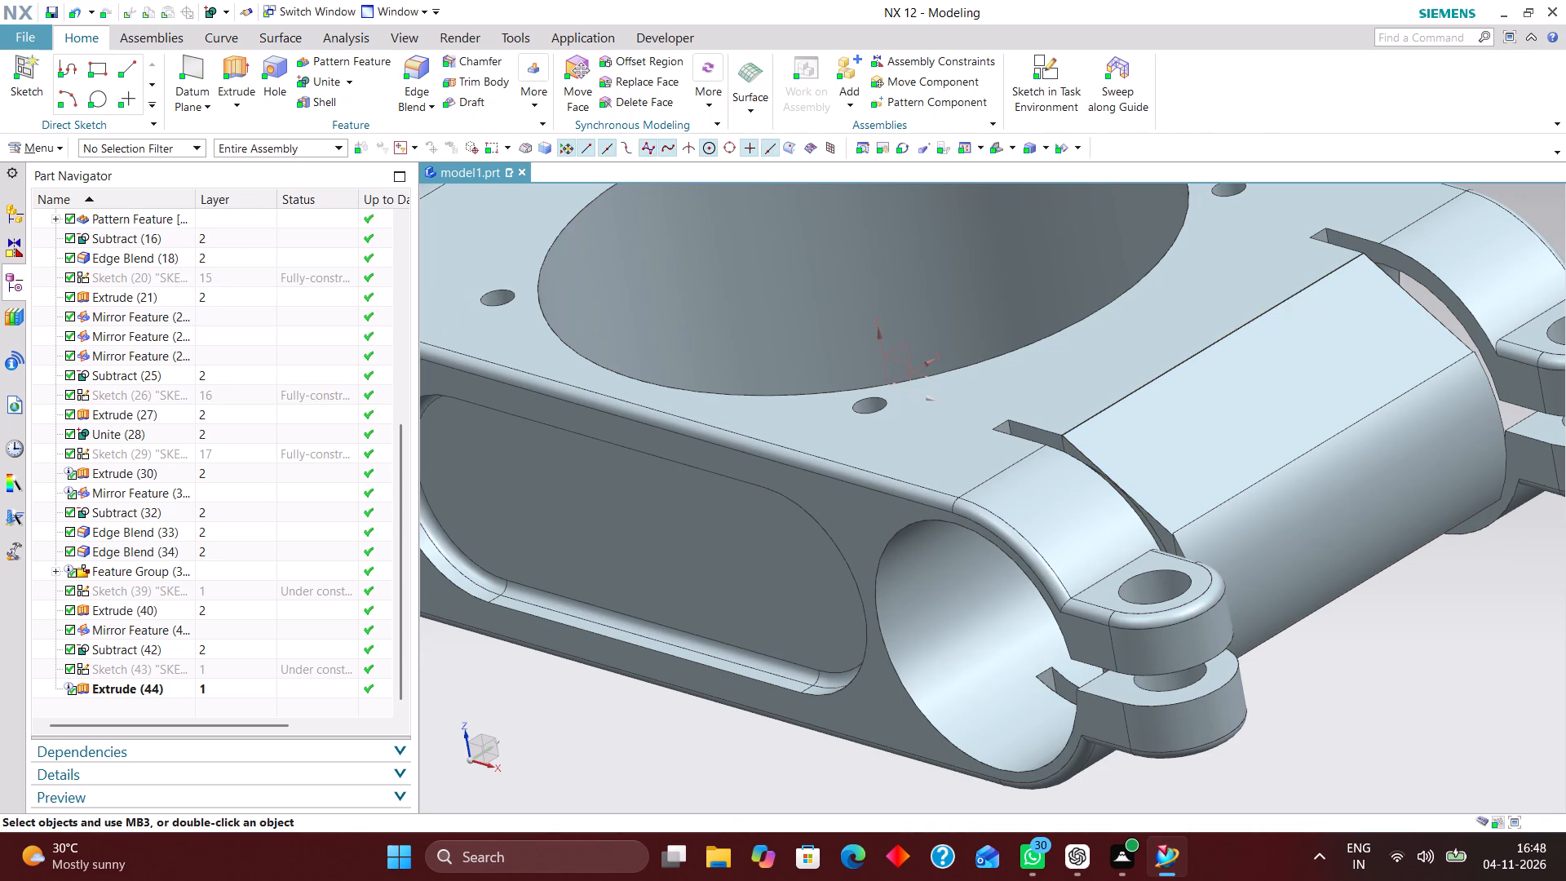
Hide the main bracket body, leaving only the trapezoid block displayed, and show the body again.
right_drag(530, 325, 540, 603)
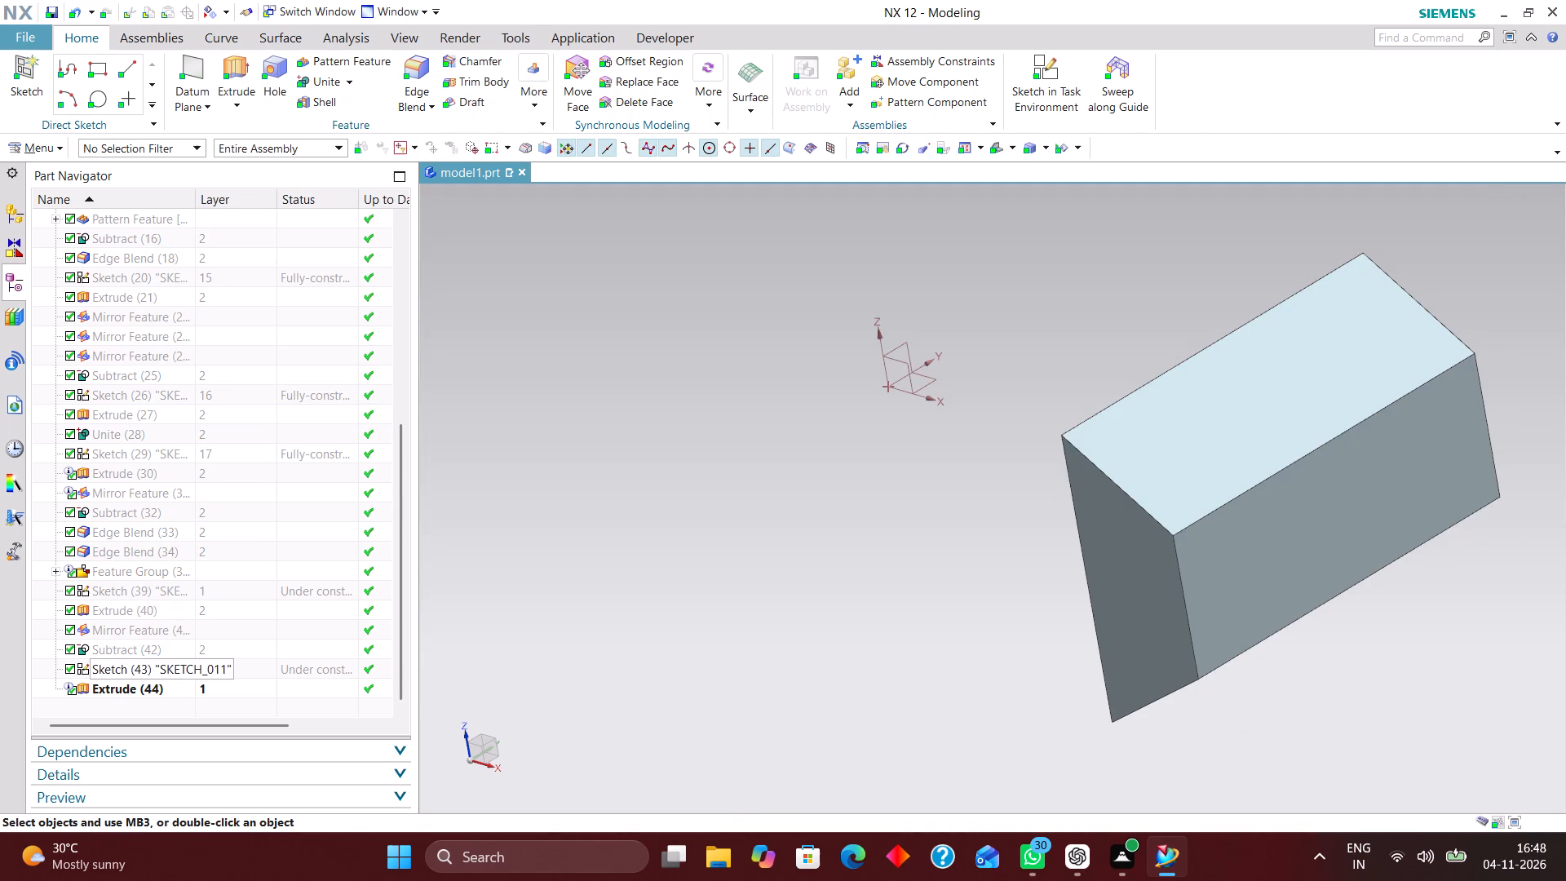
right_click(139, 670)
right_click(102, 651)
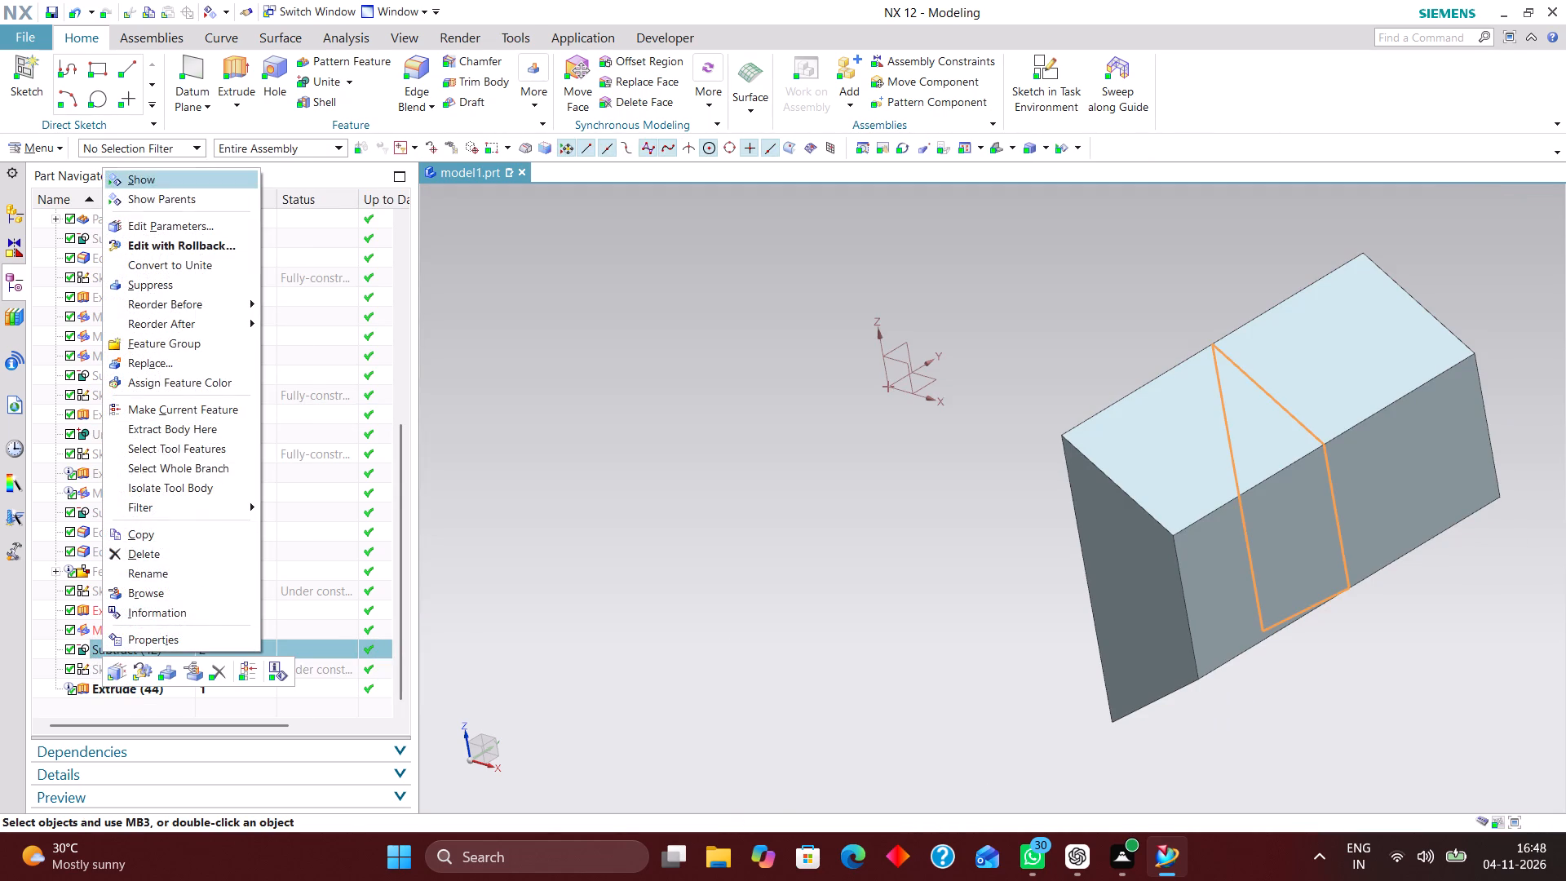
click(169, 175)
Examine the trapezoid block inside the positive-X bore and beside the slots and lugs from several sides, ending in front view.
middle_drag(1104, 412, 1142, 417)
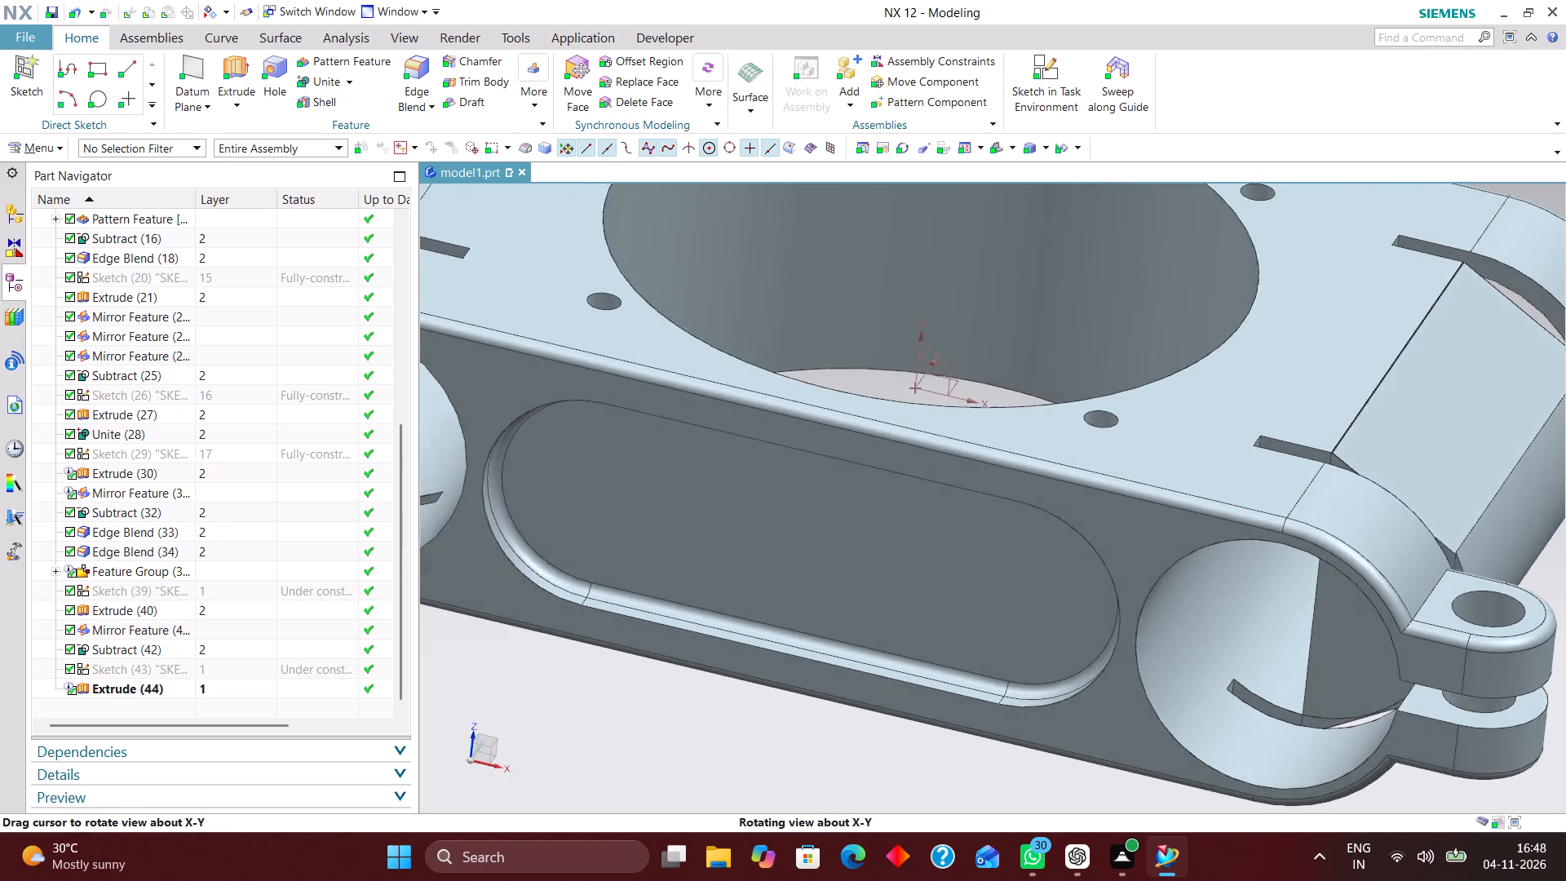
middle_drag(1142, 417, 1017, 405)
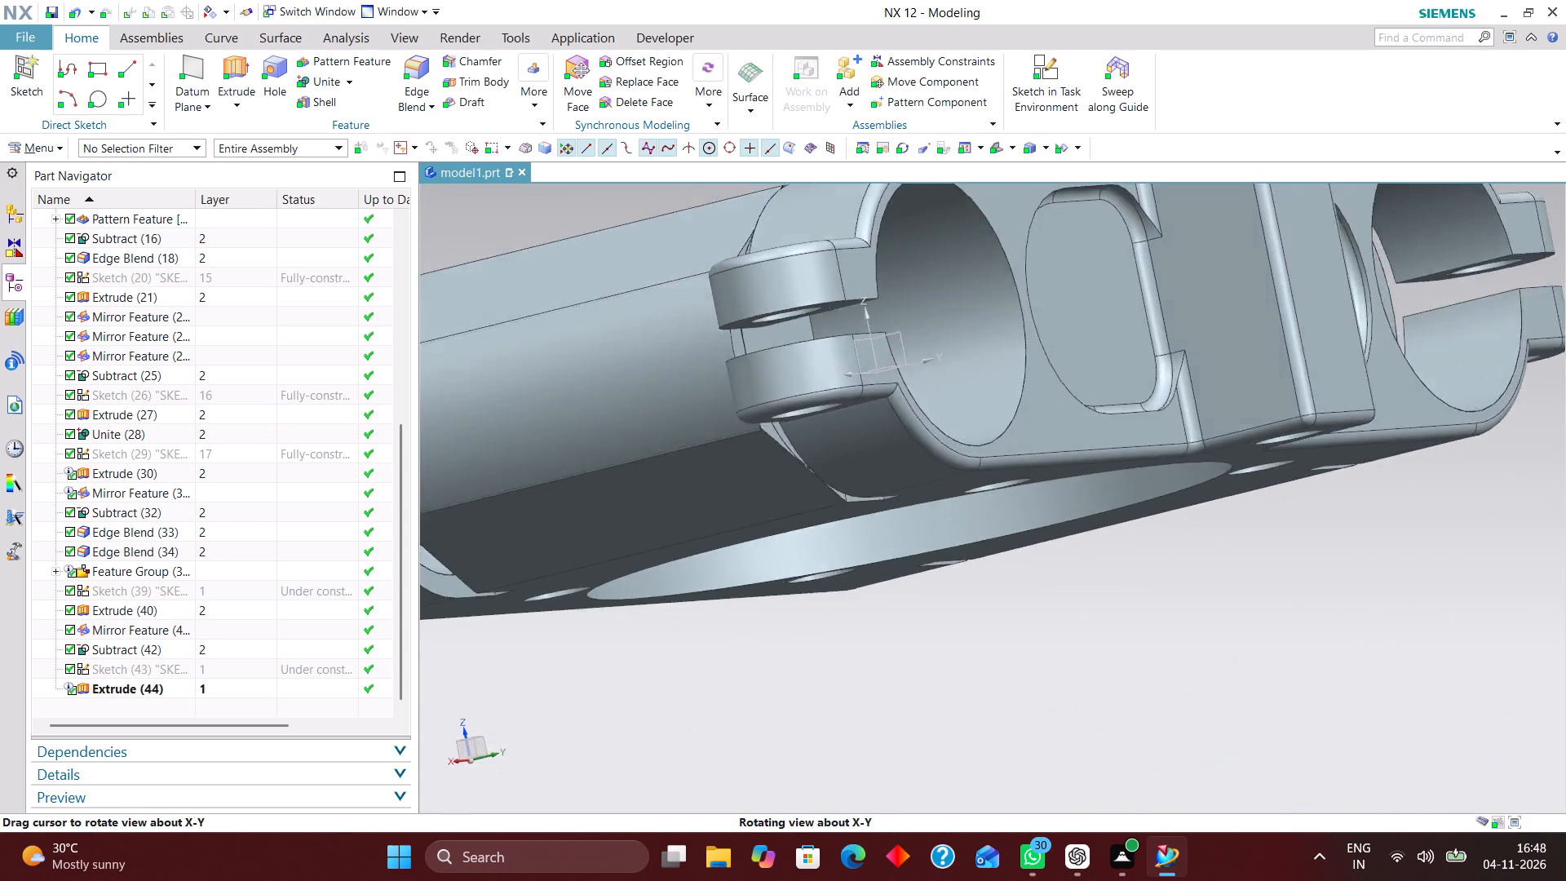
middle_drag(1017, 405, 944, 432)
scroll(1109, 503, down, 2)
scroll(566, 510, up, 5)
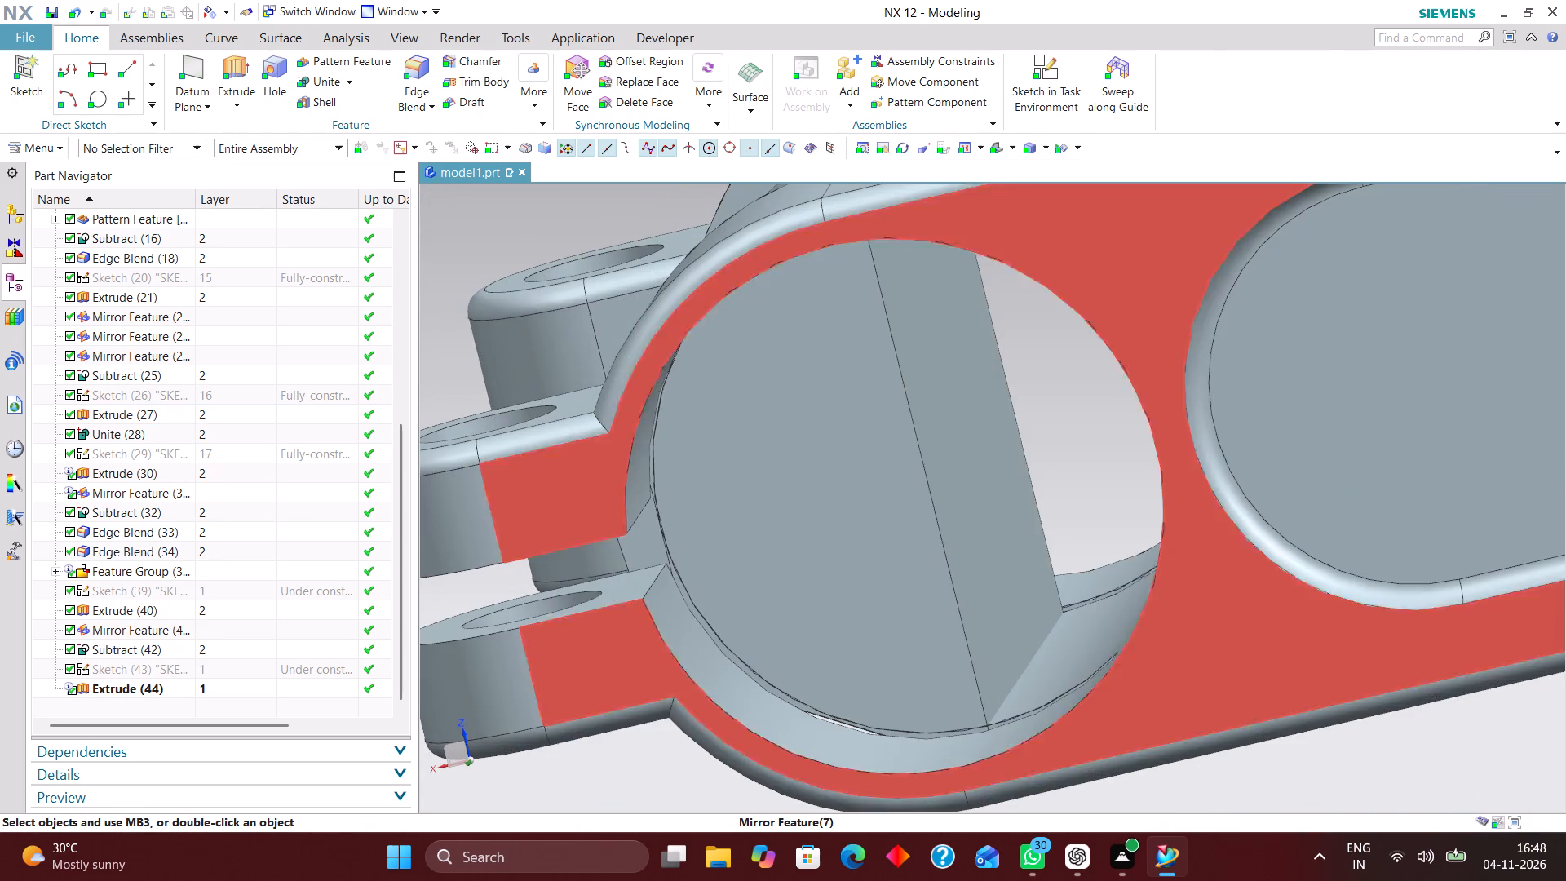
scroll(918, 533, down, 4)
middle_drag(878, 544, 976, 538)
middle_drag(1154, 650, 1068, 670)
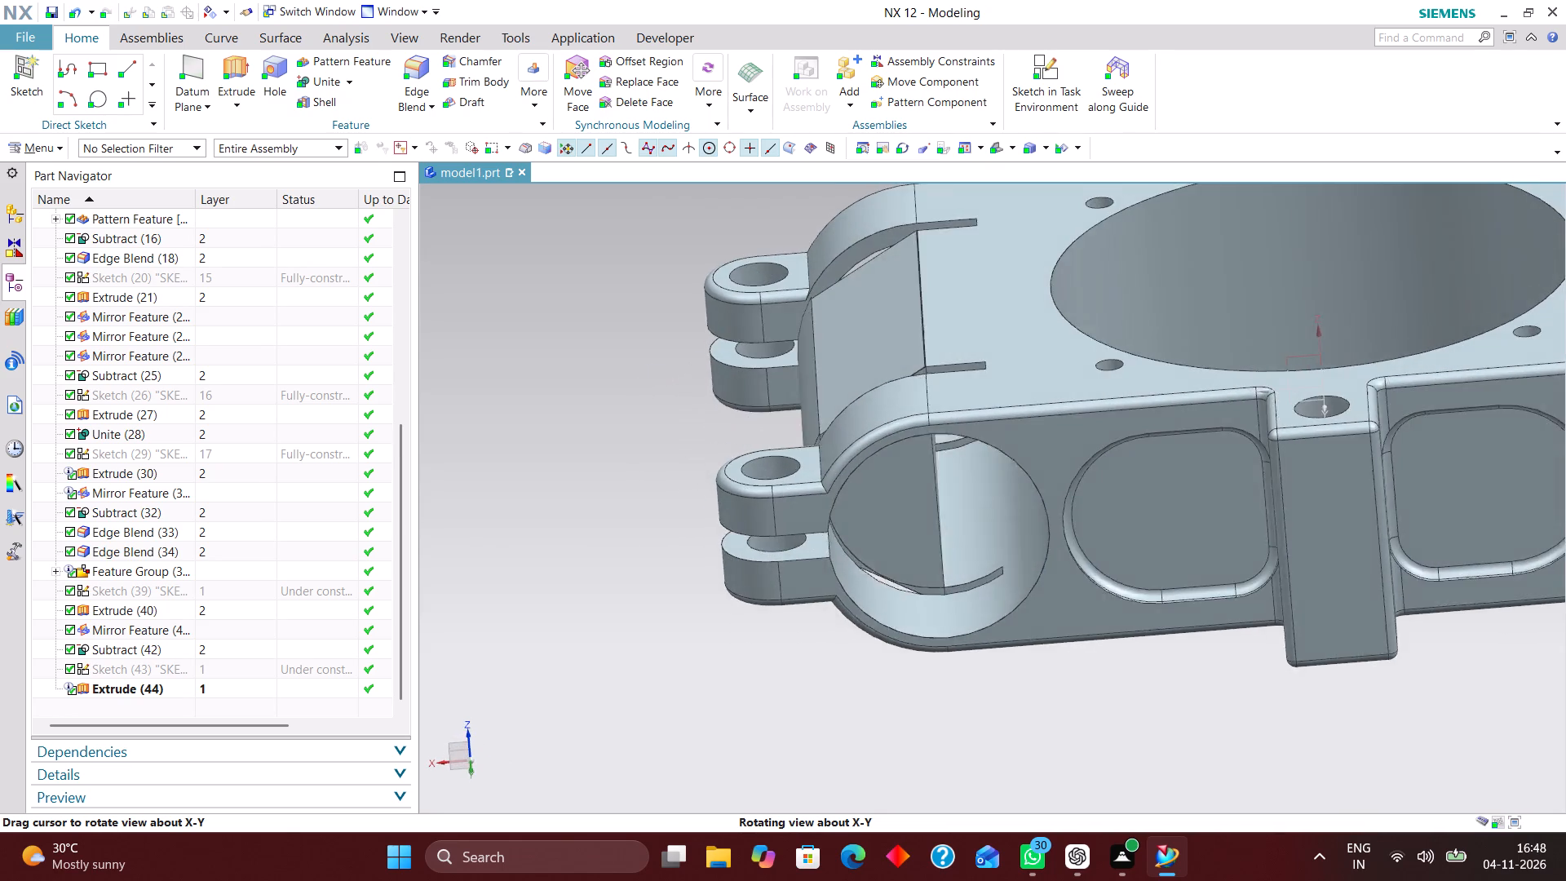
middle_drag(1068, 670, 1074, 666)
scroll(838, 463, up, 6)
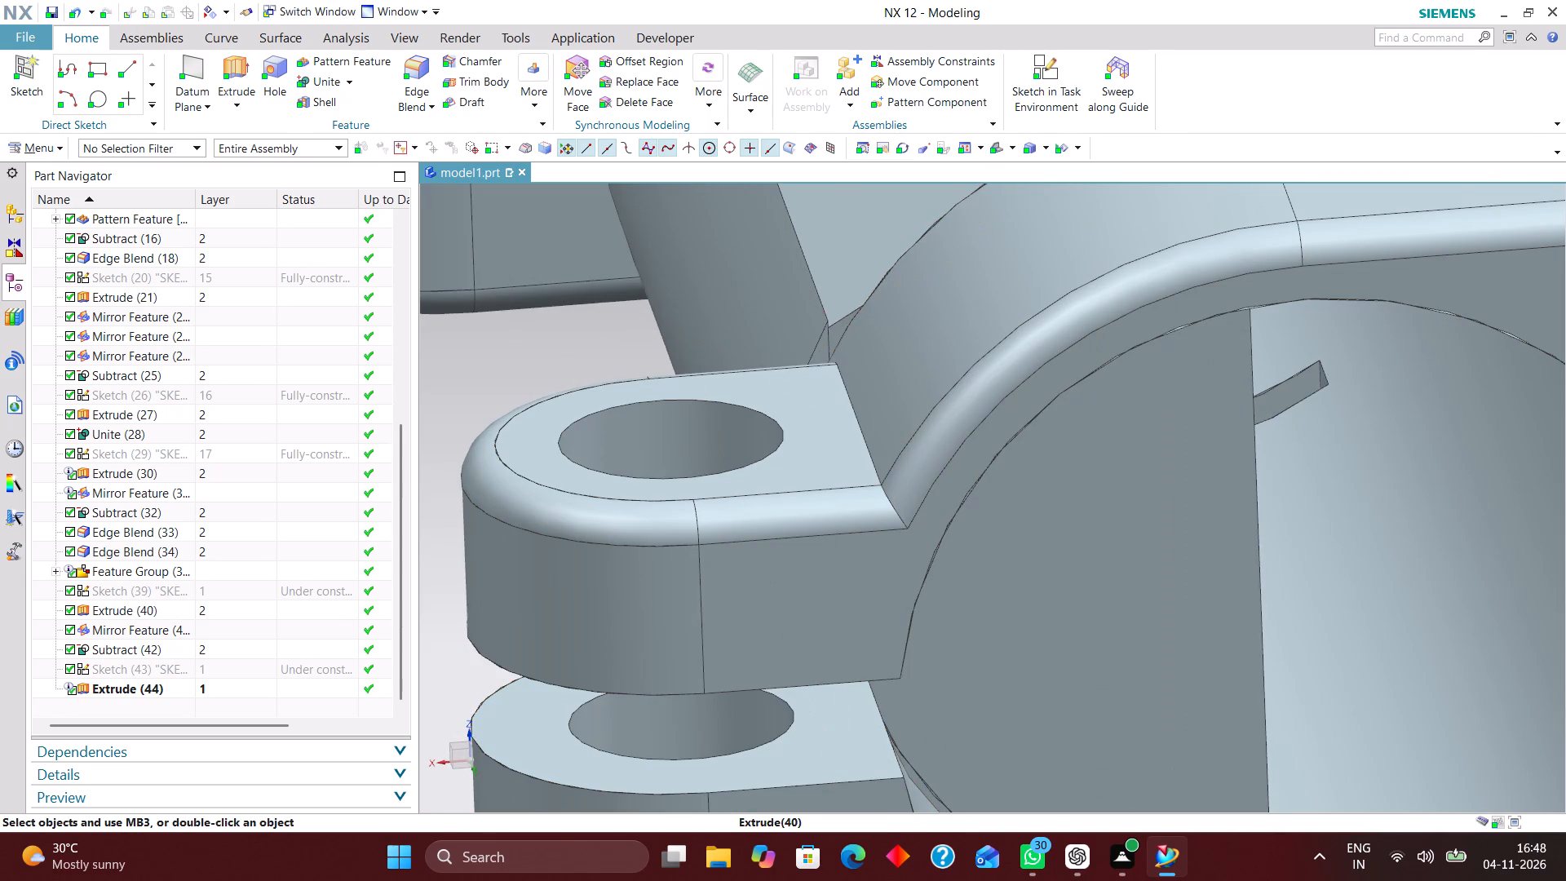
scroll(829, 352, down, 4)
middle_drag(872, 443, 916, 450)
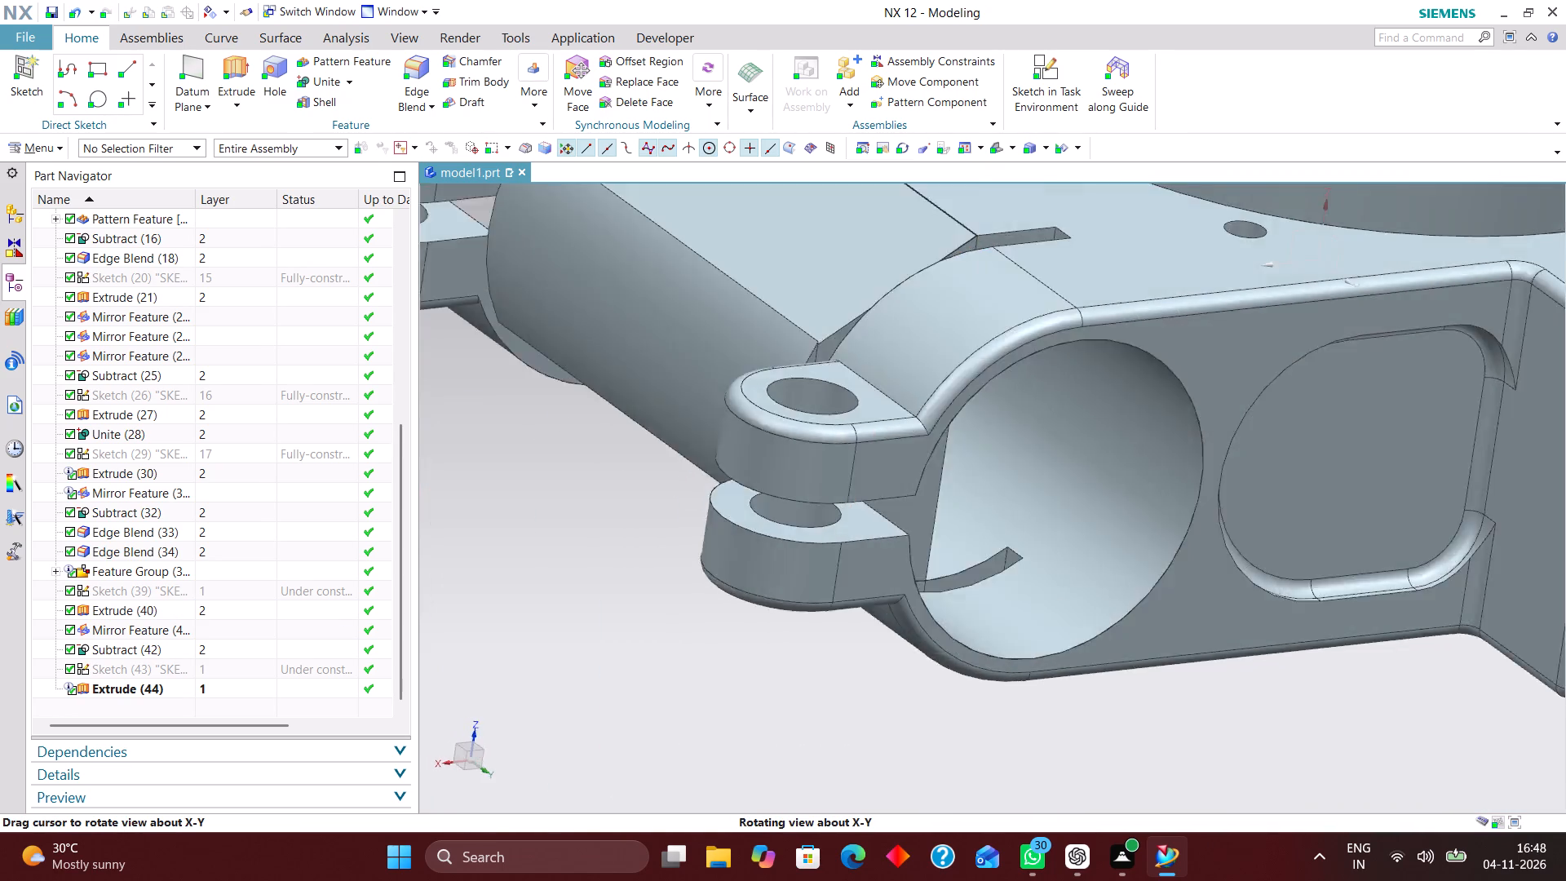
middle_drag(916, 450, 1056, 500)
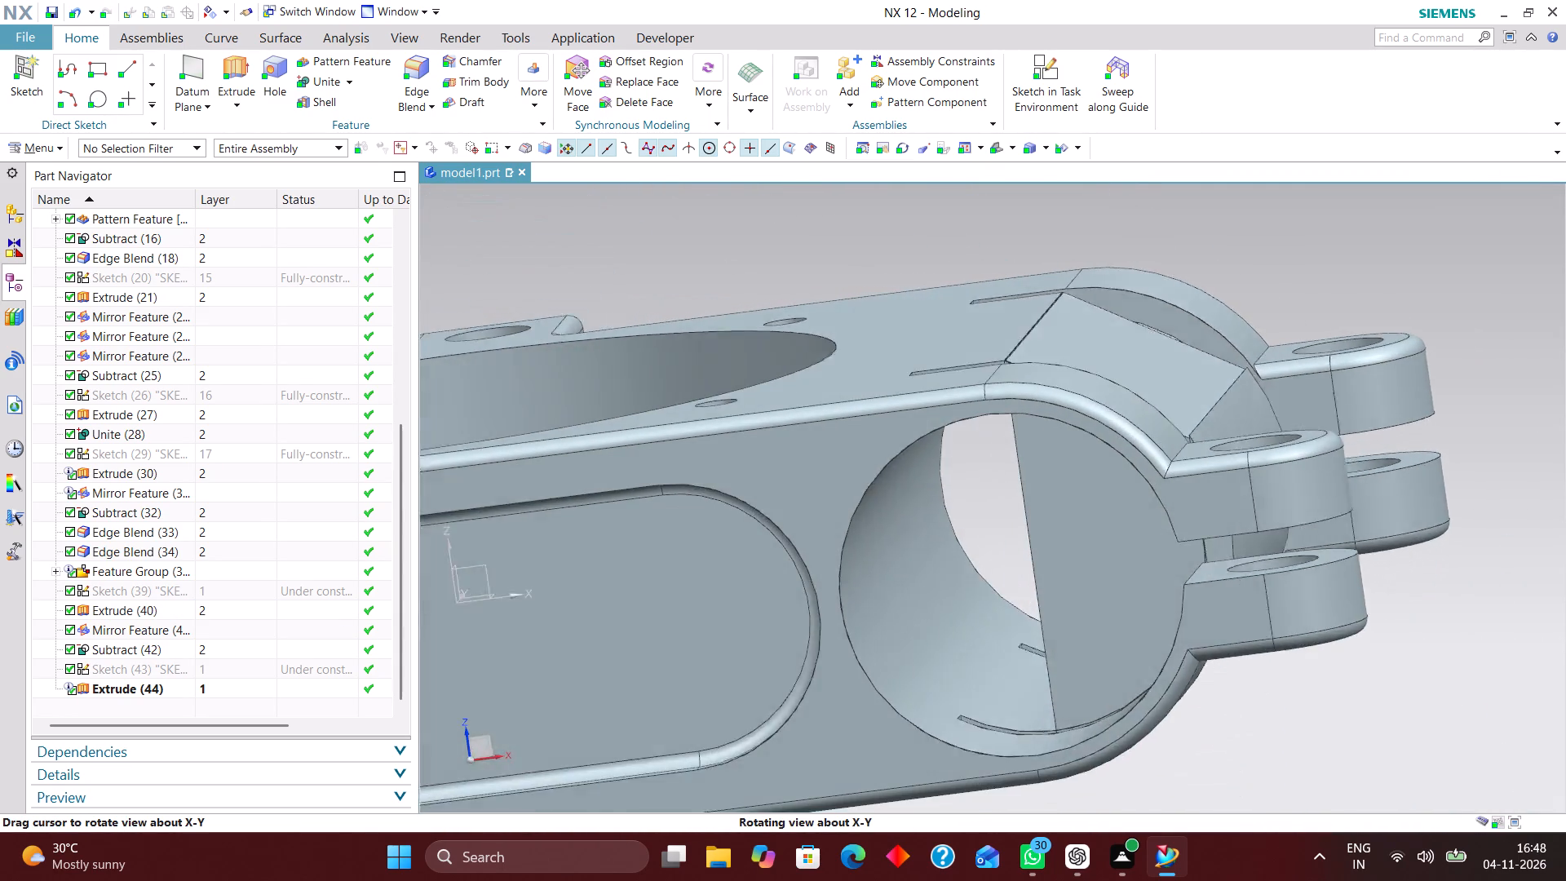
middle_drag(1056, 500, 1059, 497)
right_drag(1417, 524, 1254, 529)
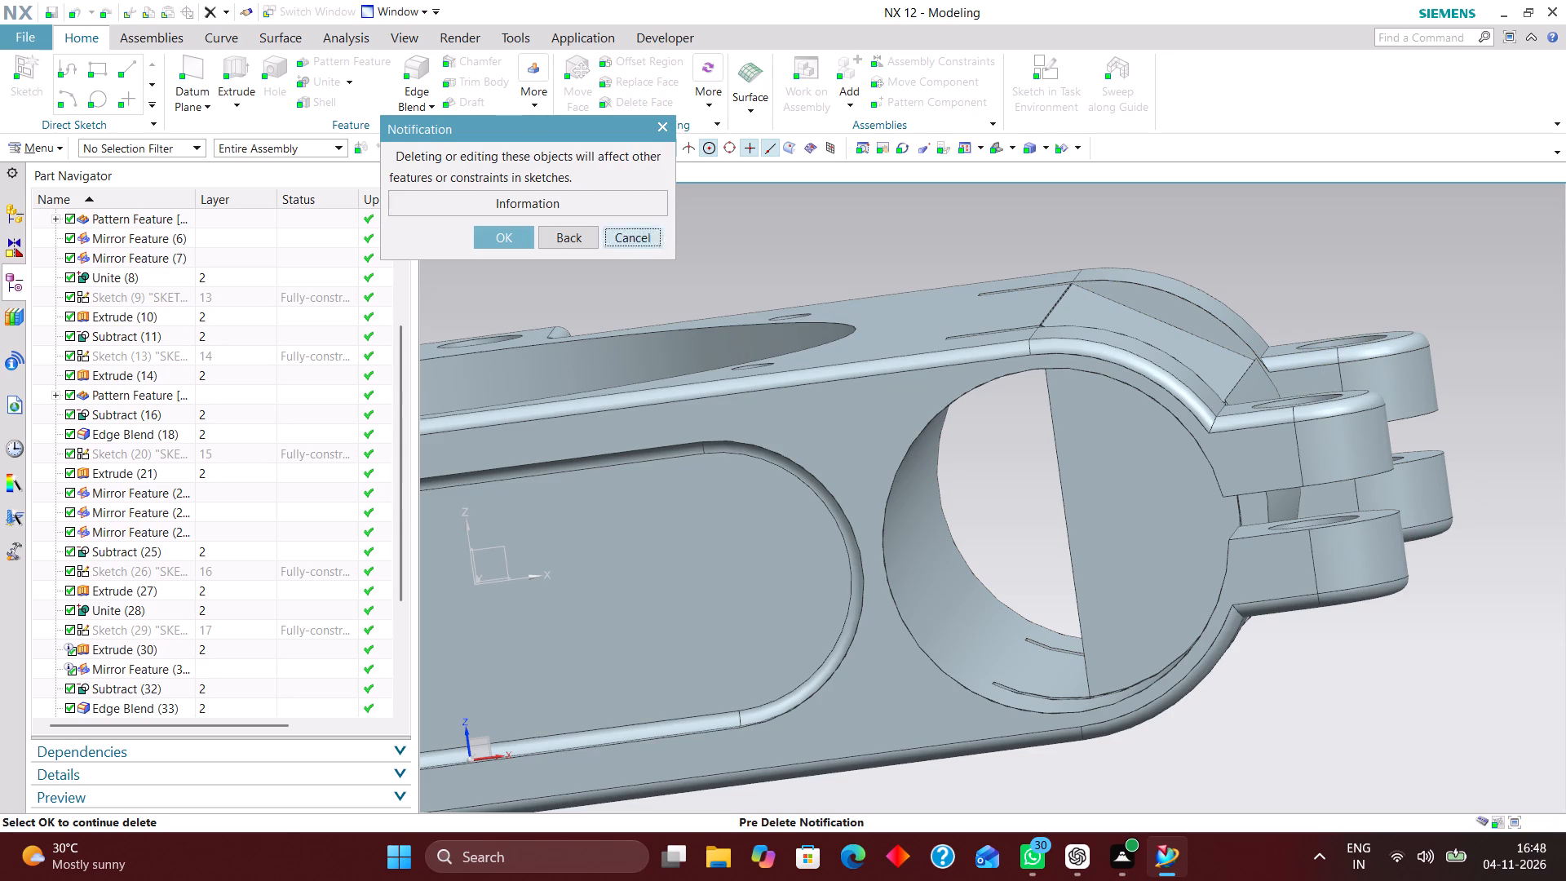
click(628, 245)
scroll(648, 357, down, 3)
right_drag(1294, 416, 1051, 401)
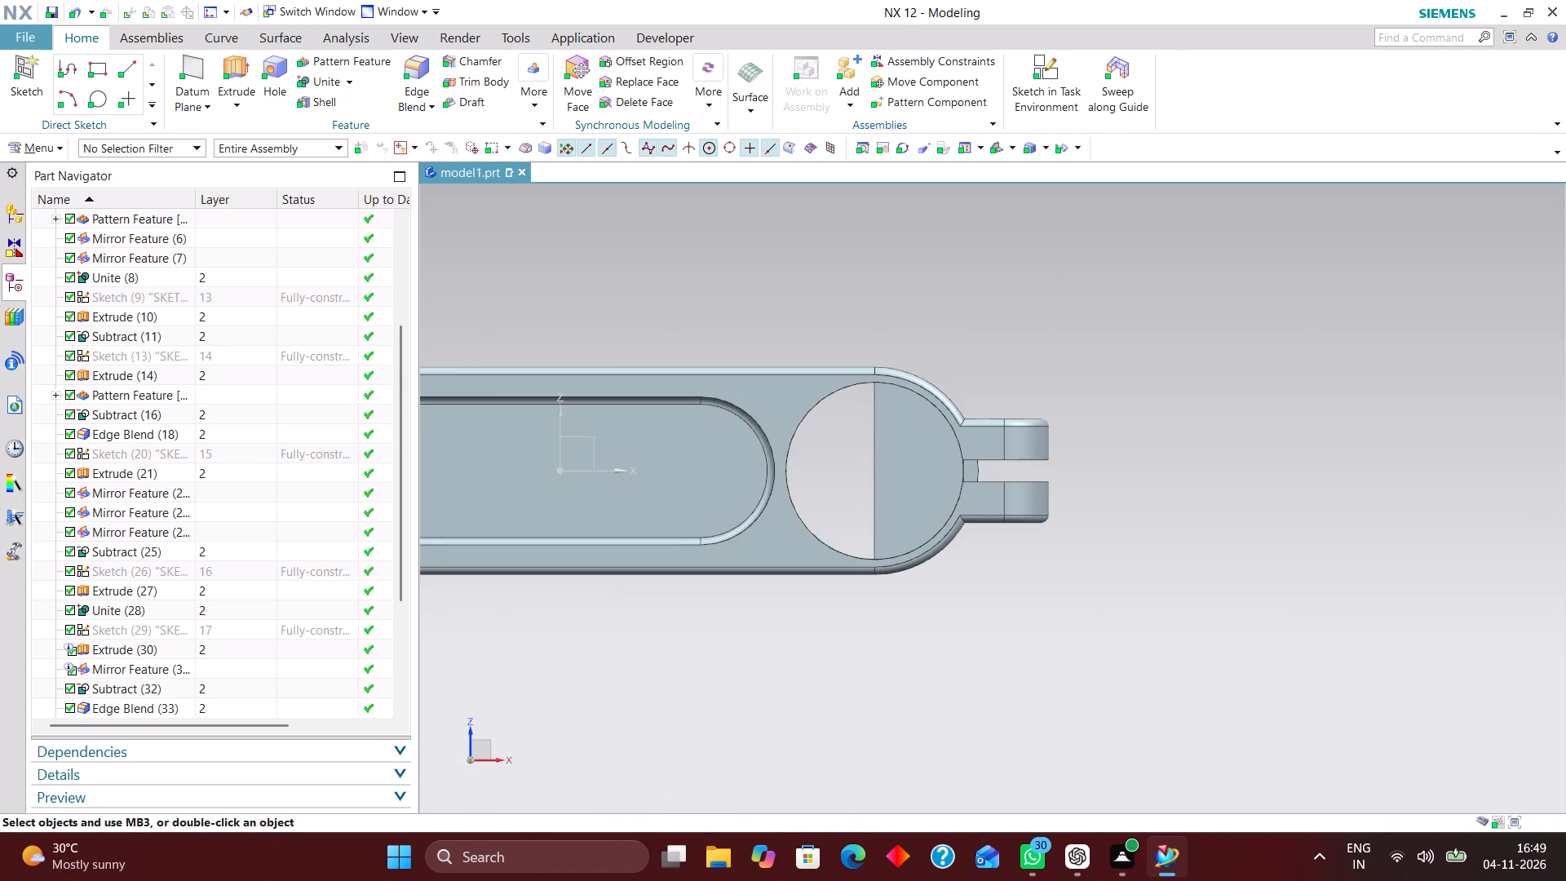
Sketch a rectangle about 20 by 38 mm on the XY plane, extending outward from the trapezoid block's outer end between the positive-X slots.
scroll(978, 445, up, 7)
scroll(1014, 322, down, 2)
middle_drag(1035, 276, 1034, 348)
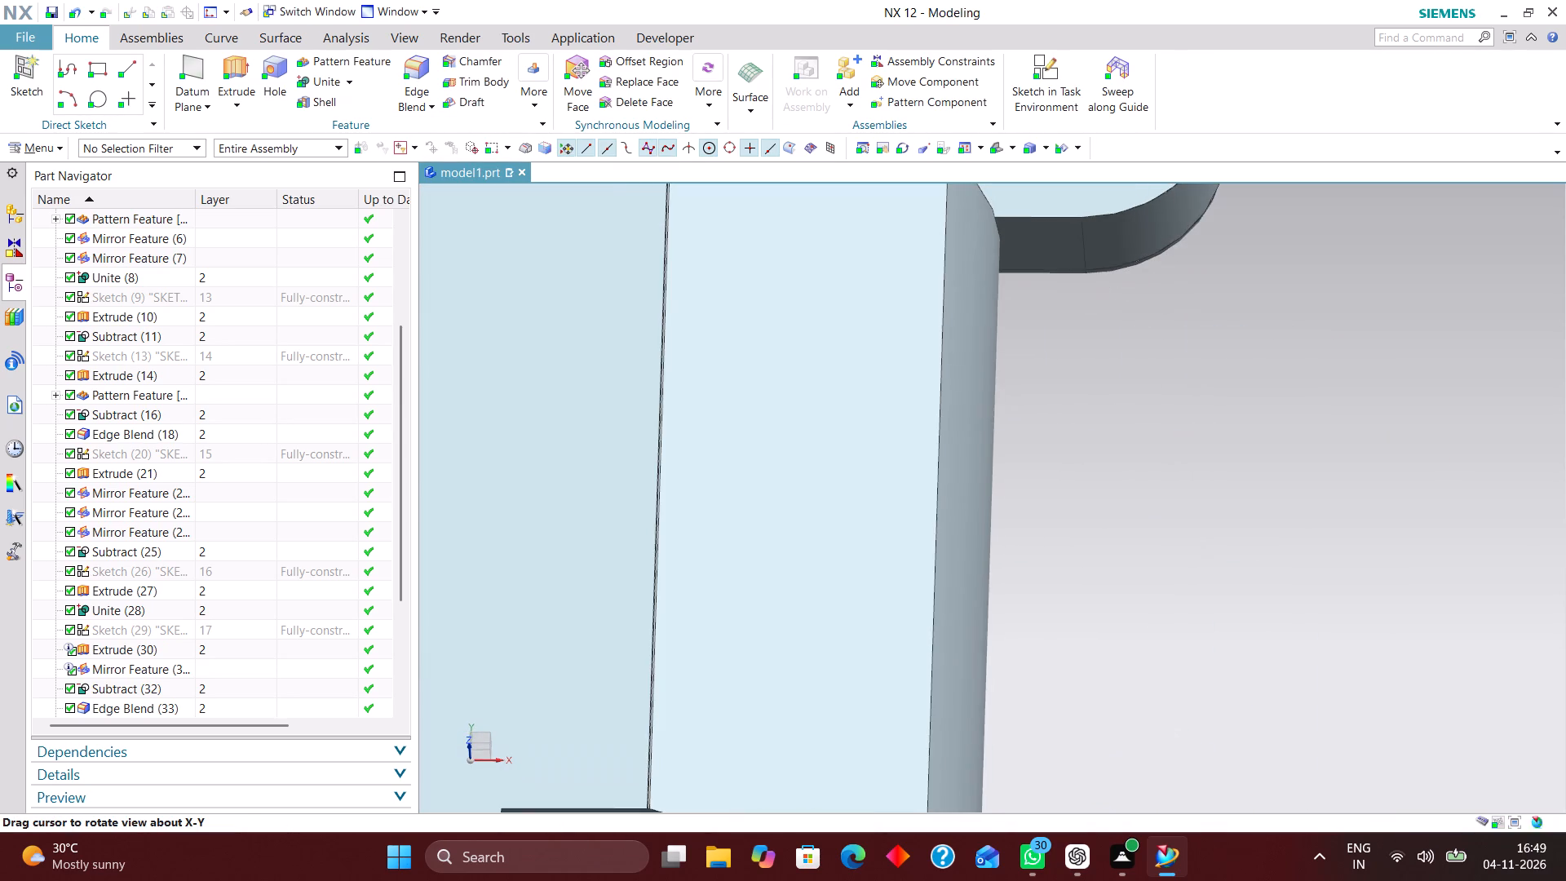
right_drag(1331, 471, 1214, 476)
scroll(989, 338, down, 4)
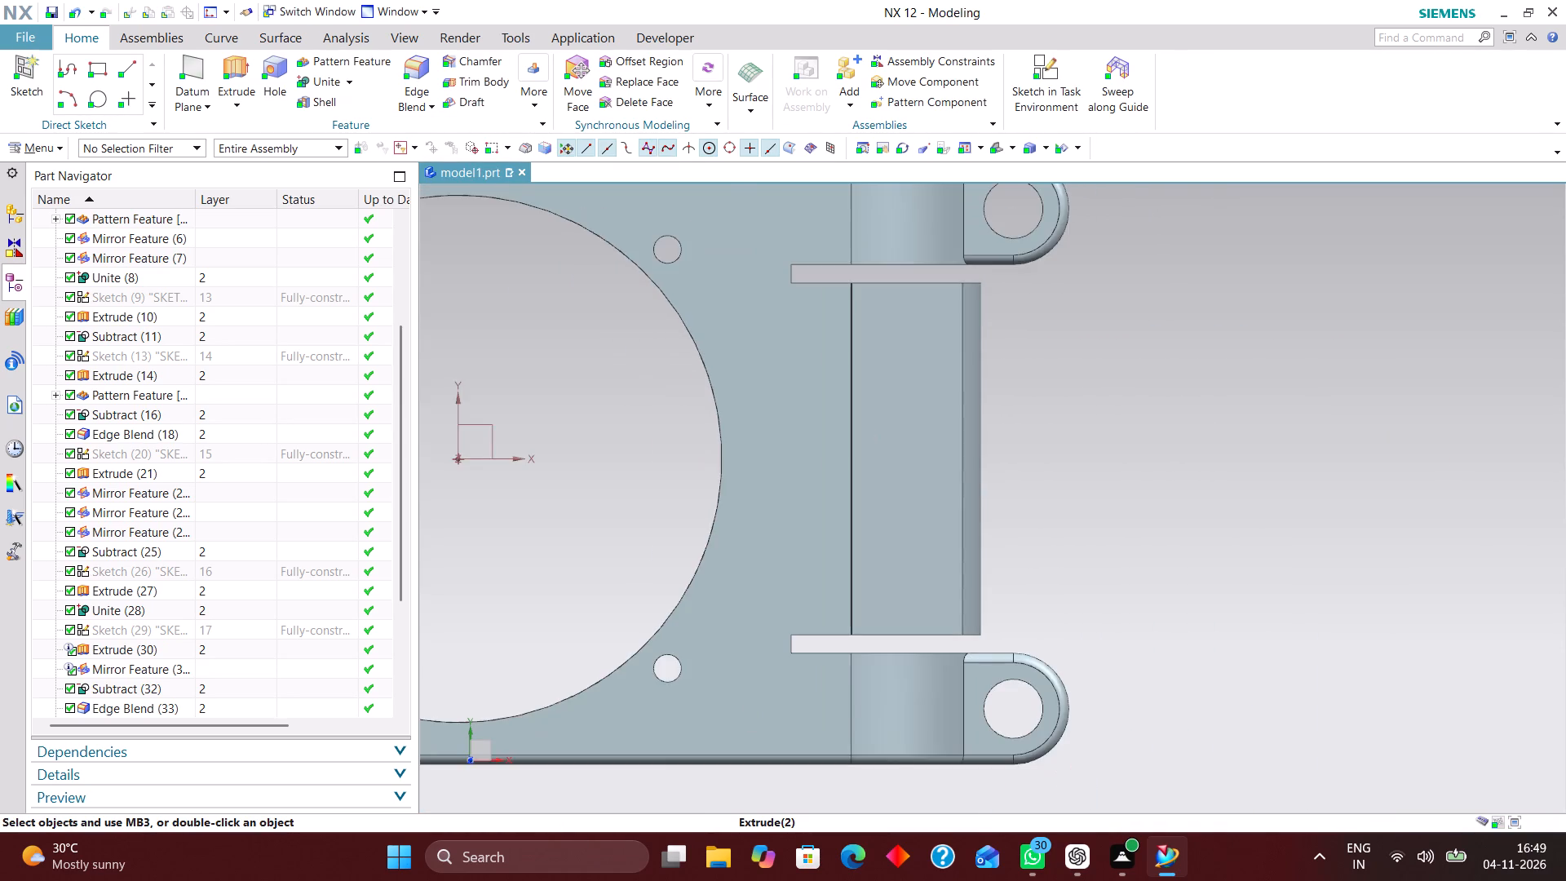
scroll(1032, 597, up, 1)
click(1060, 64)
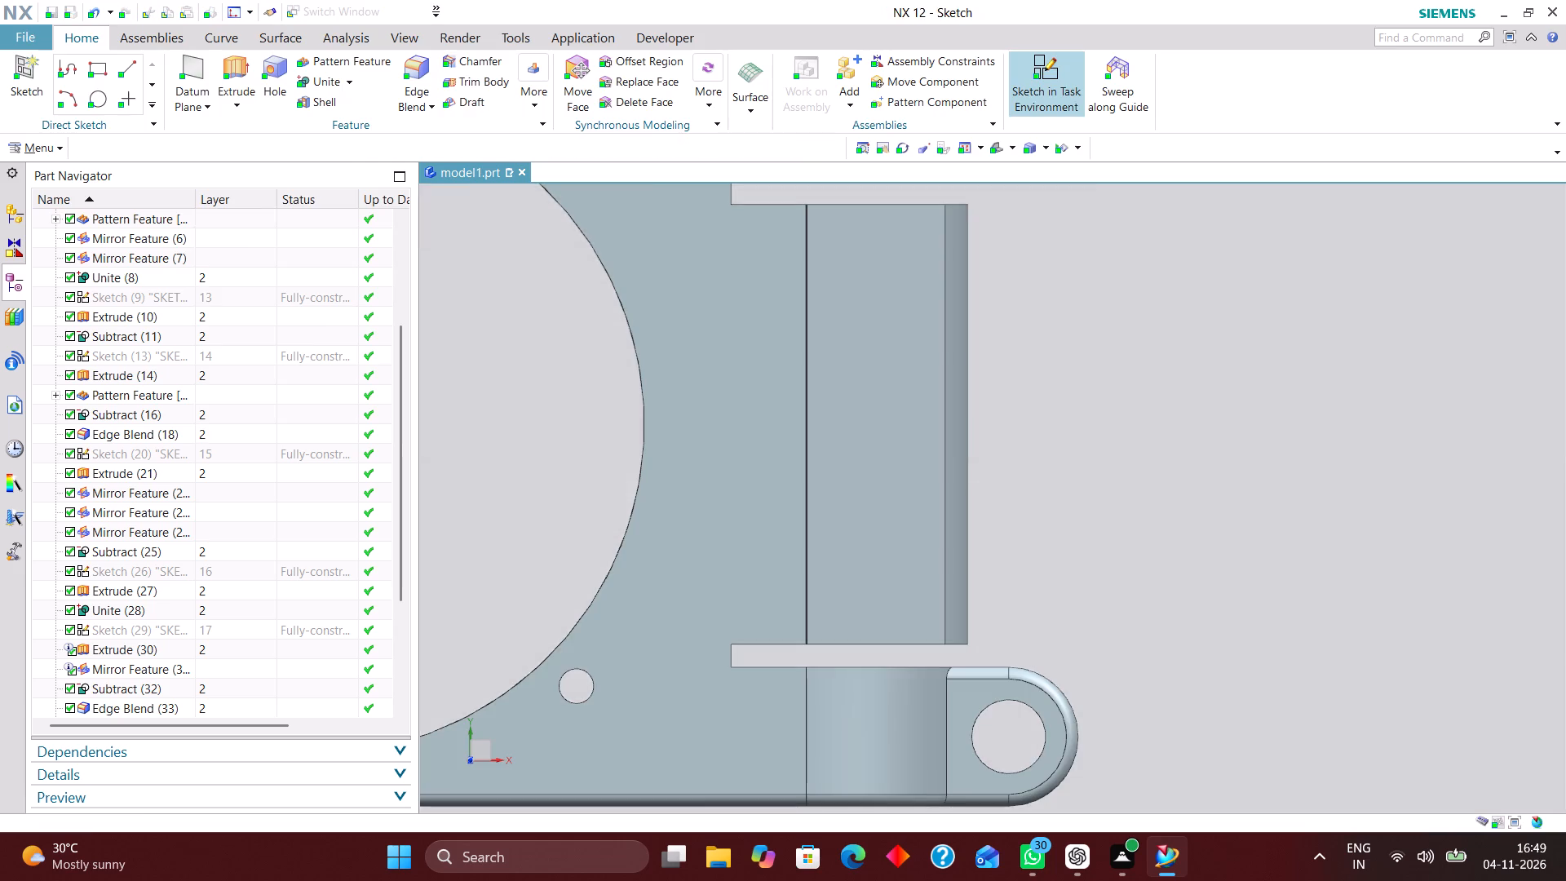
scroll(1236, 296, down, 3)
click(679, 355)
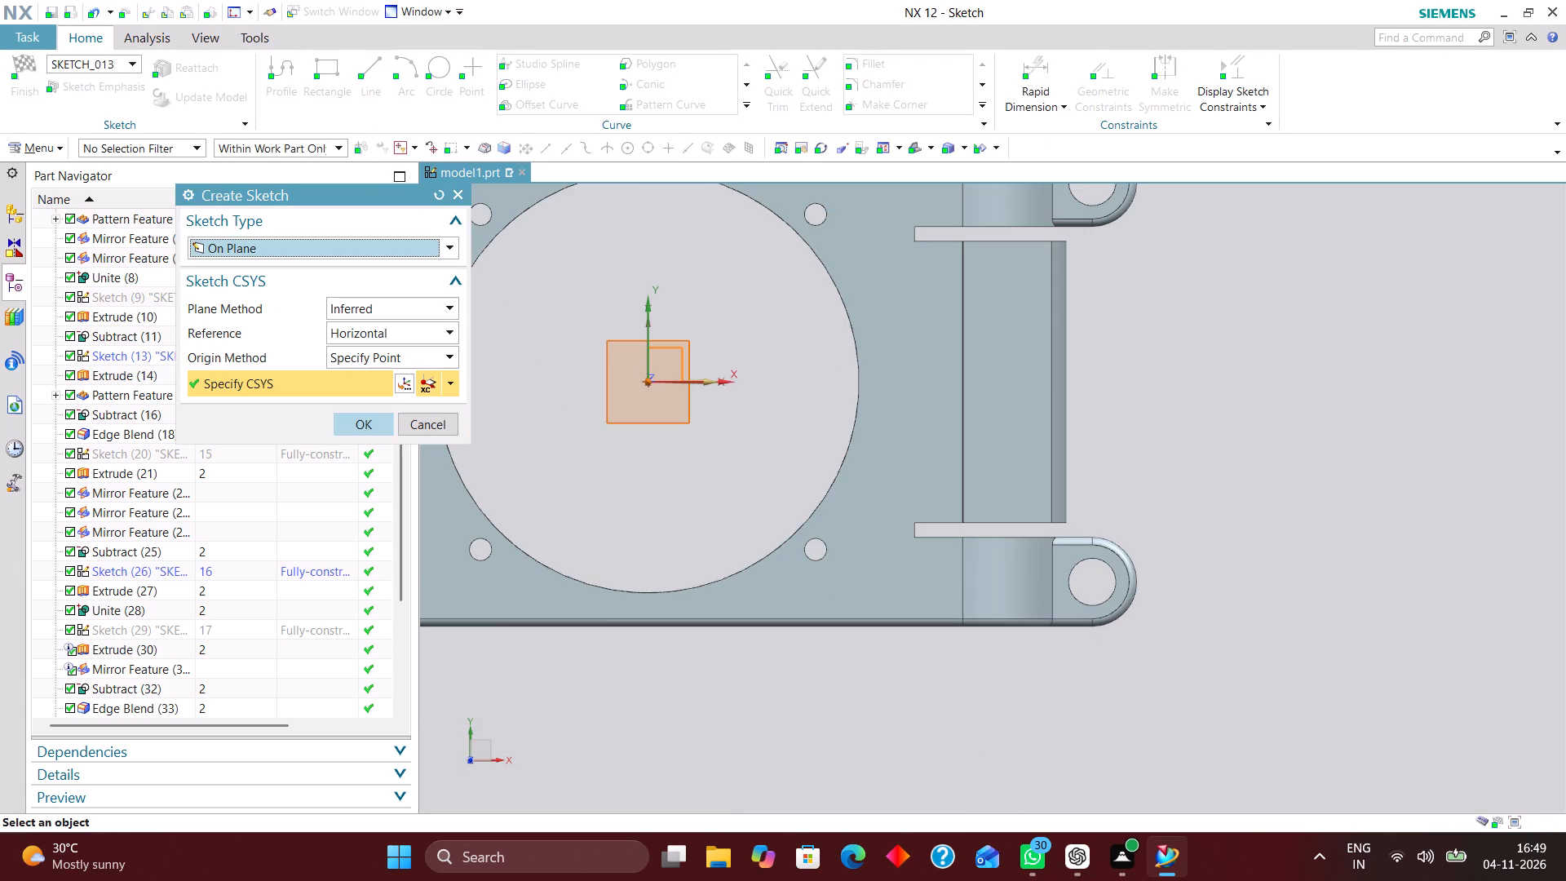
click(371, 424)
scroll(776, 439, down, 3)
scroll(1161, 465, up, 4)
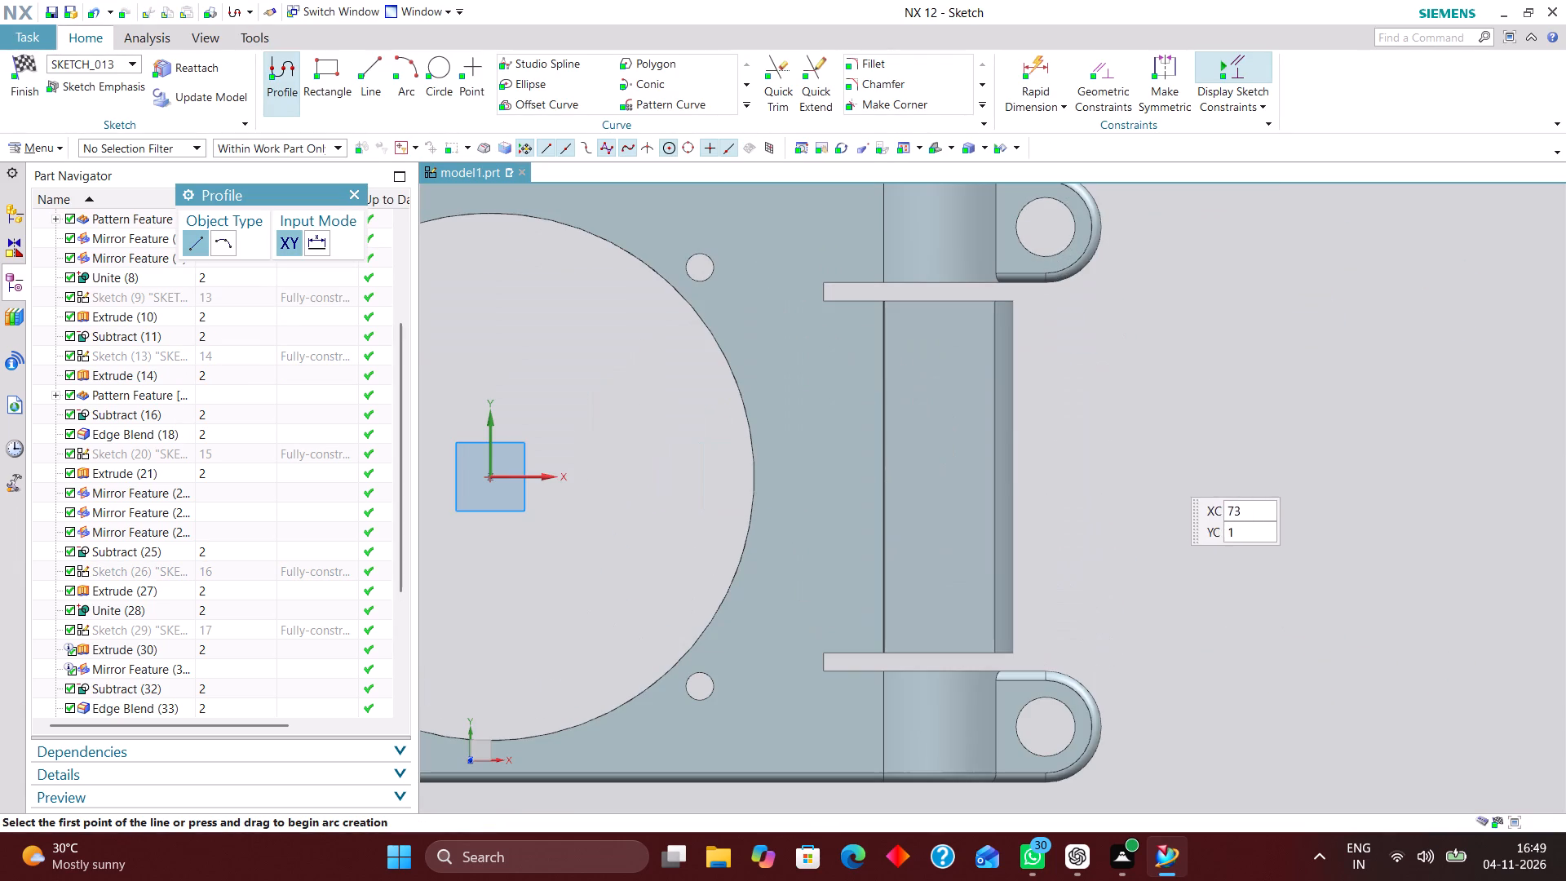
click(335, 61)
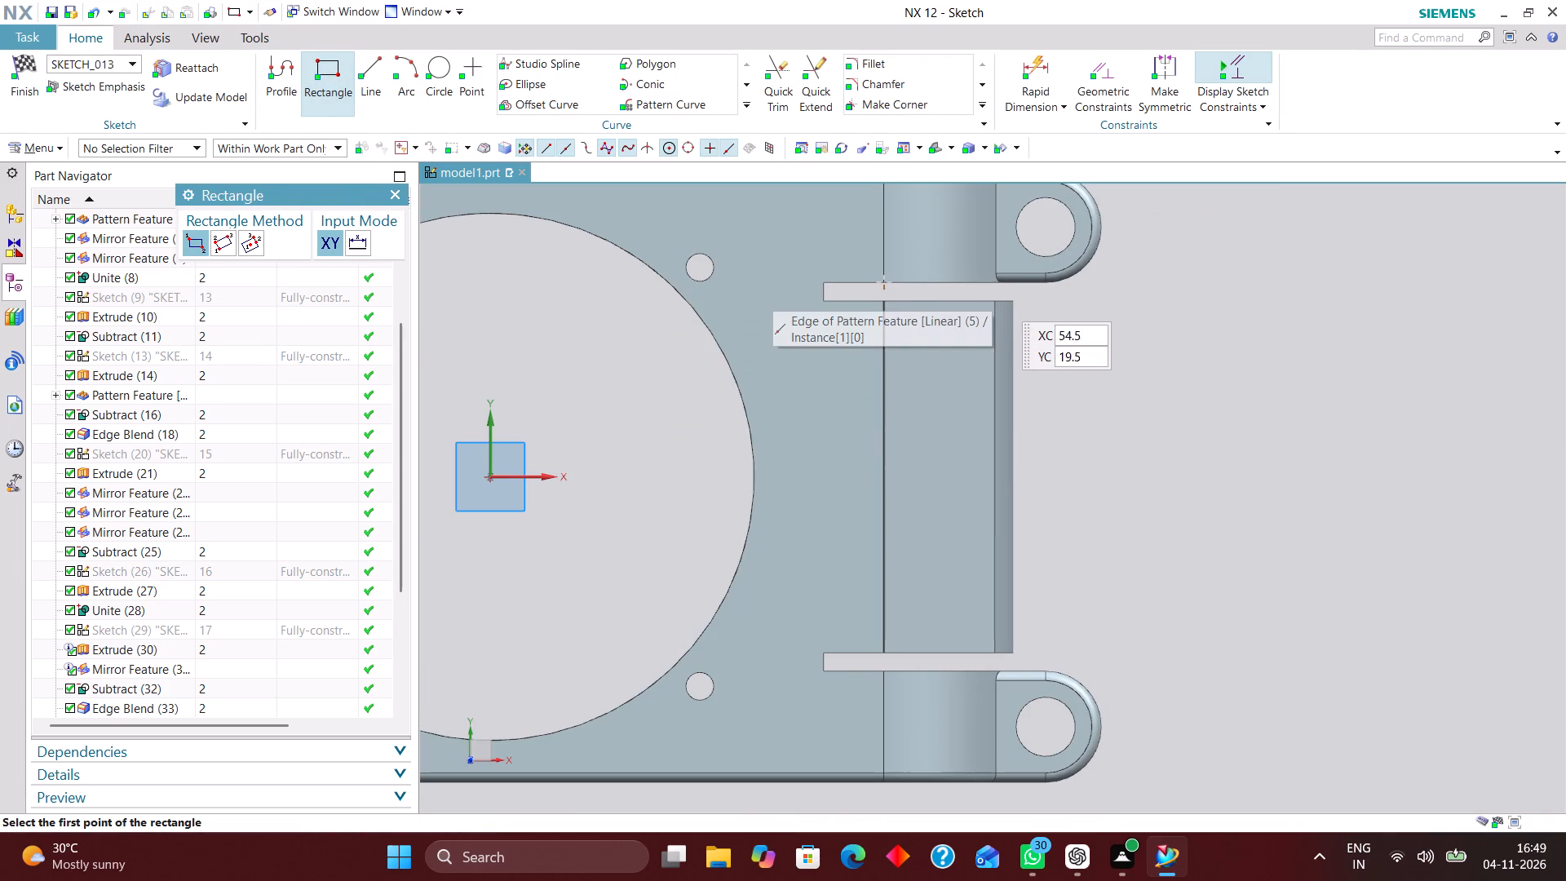
click(997, 296)
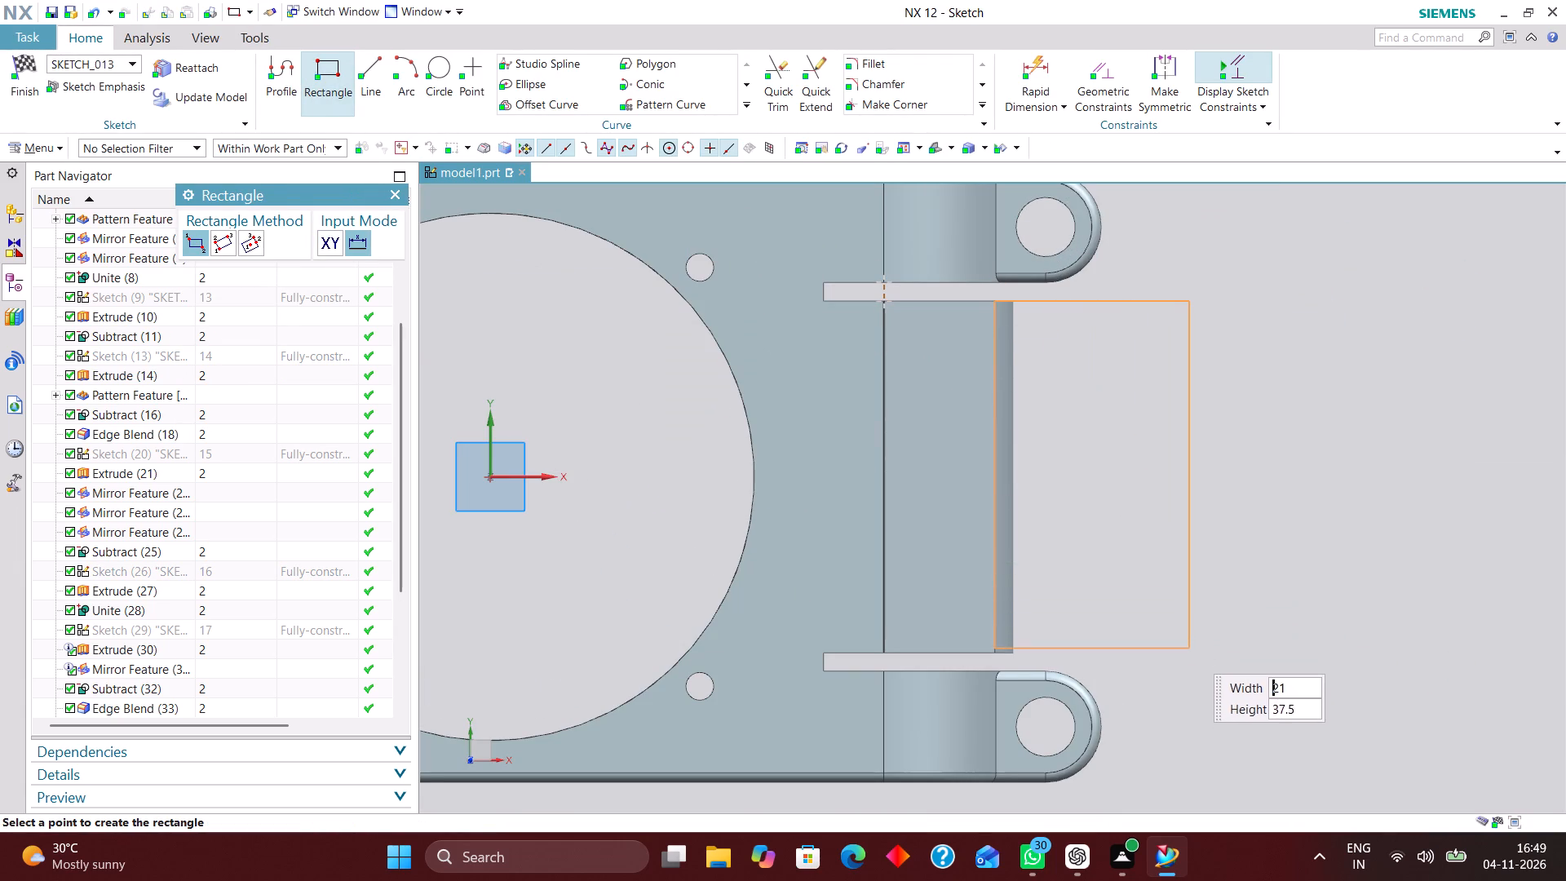
click(1182, 652)
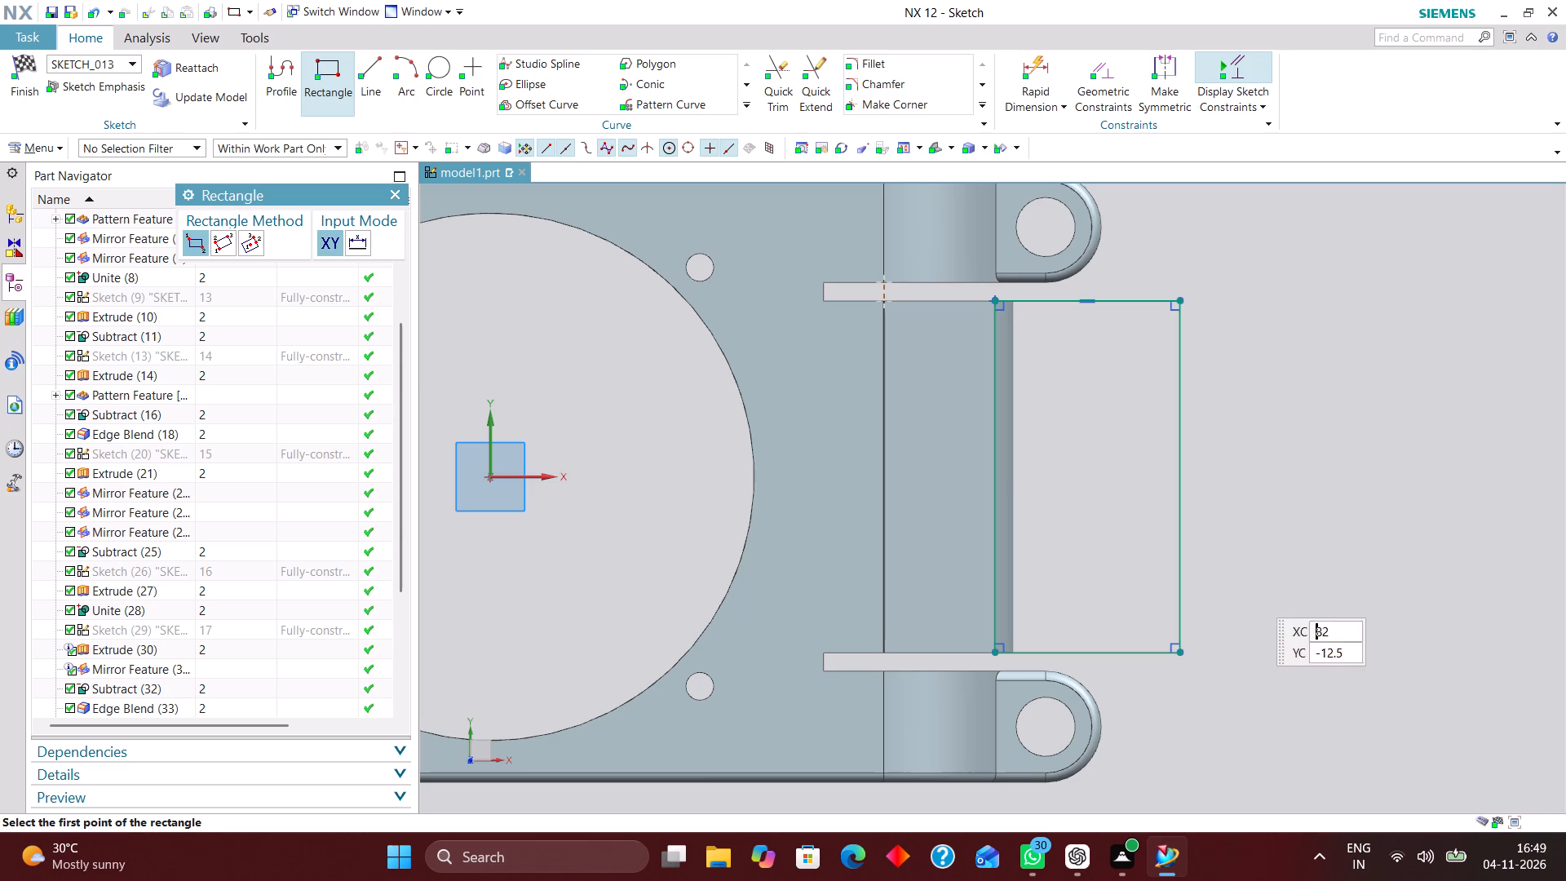
click(399, 196)
click(21, 69)
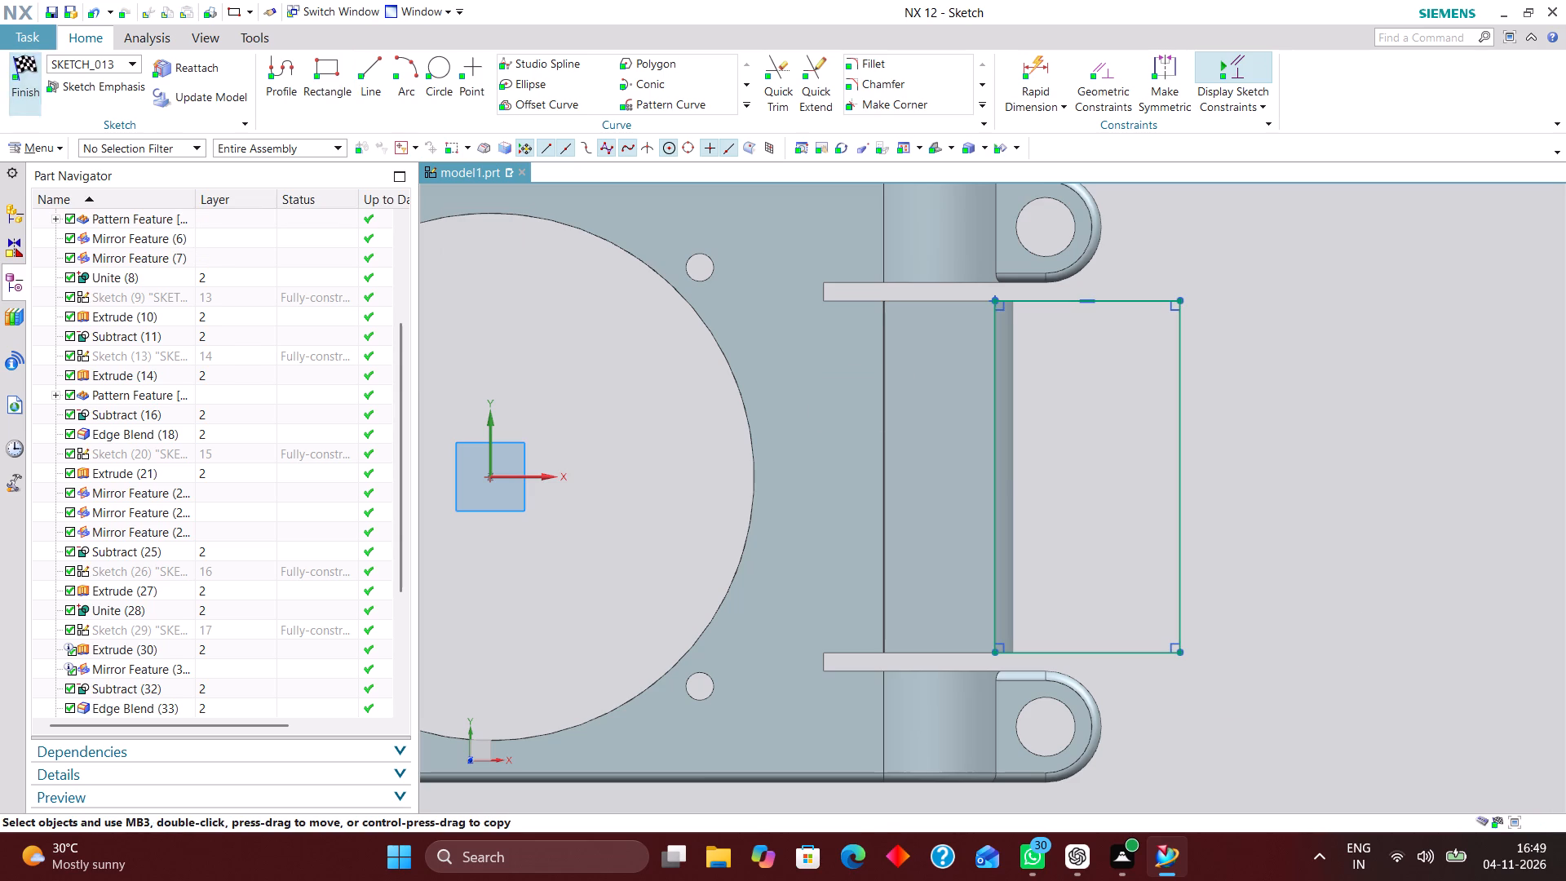
Extrude the rectangle from -19 mm to 19 mm as a separate block.
click(237, 56)
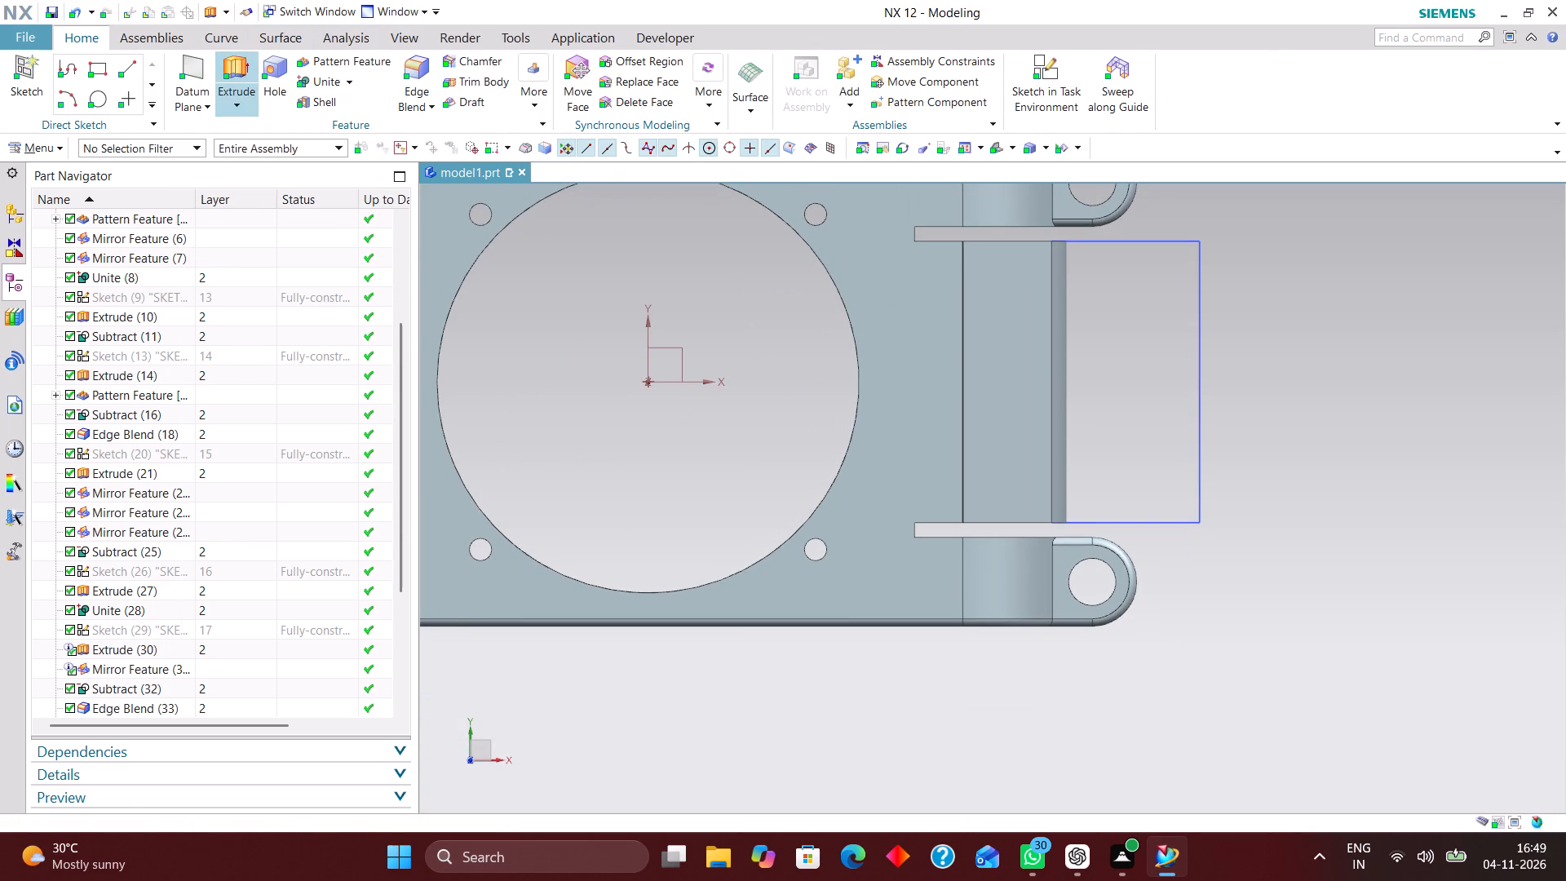
click(1197, 367)
scroll(1289, 483, up, 1)
middle_drag(1291, 485, 1298, 440)
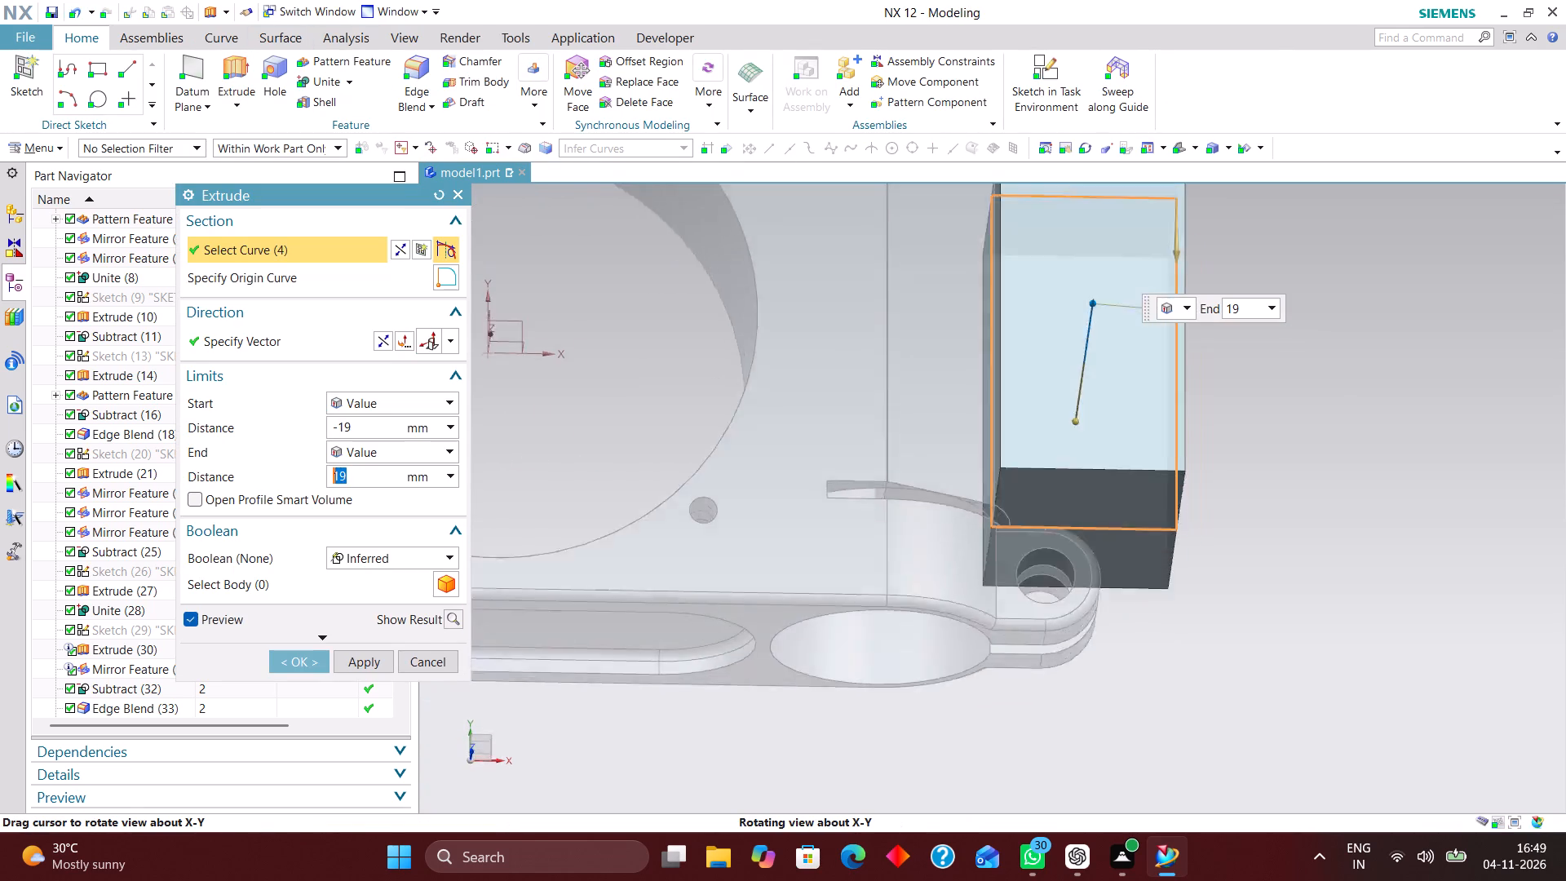
middle_drag(1298, 440, 1284, 391)
scroll(1285, 390, up, 1)
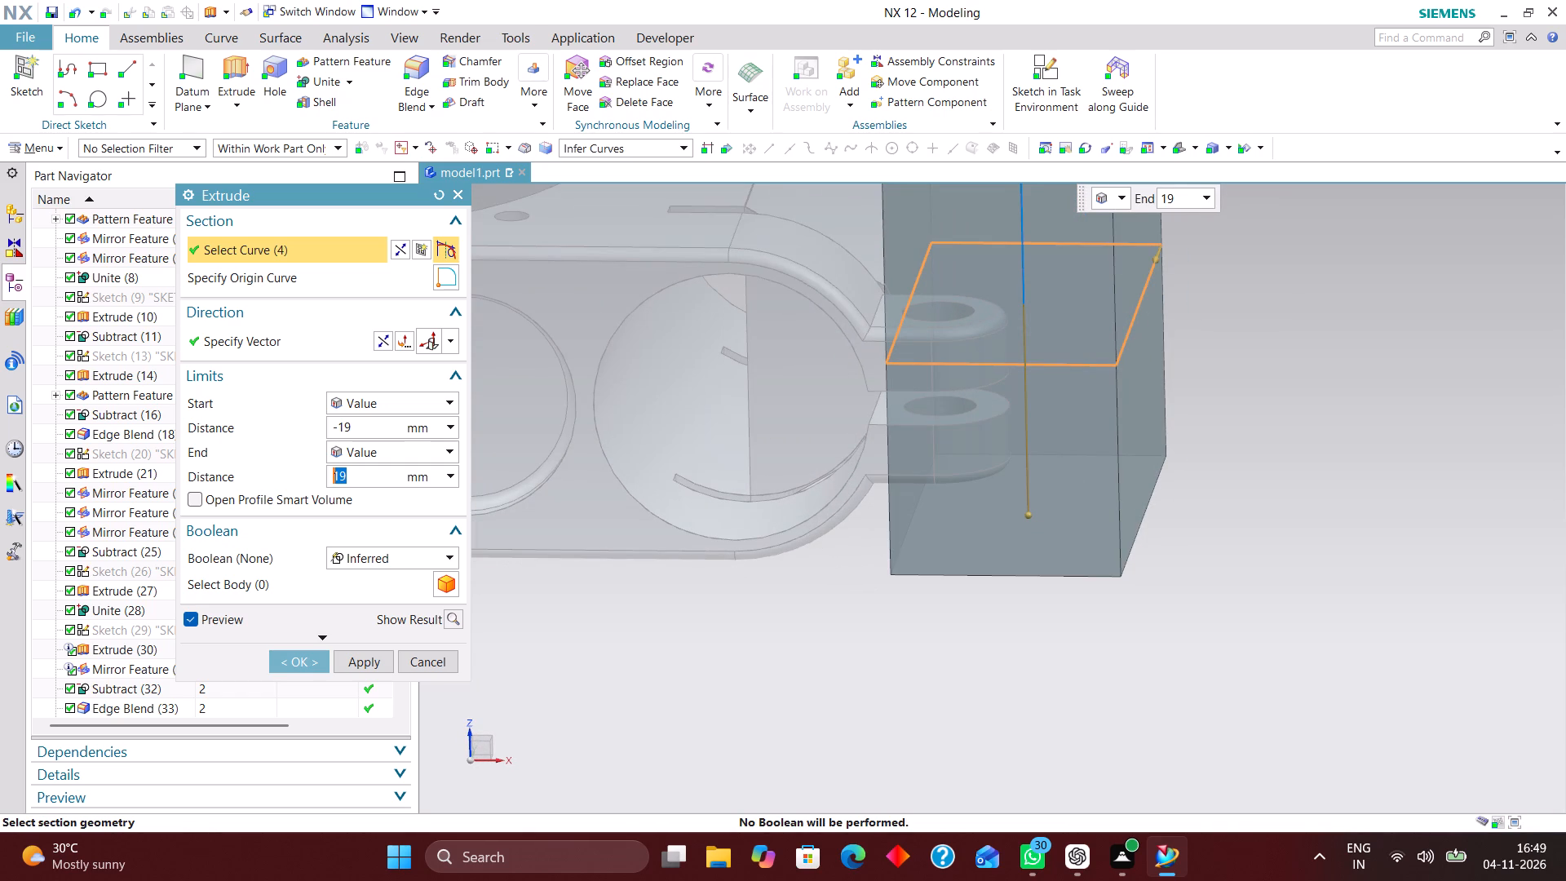
click(301, 653)
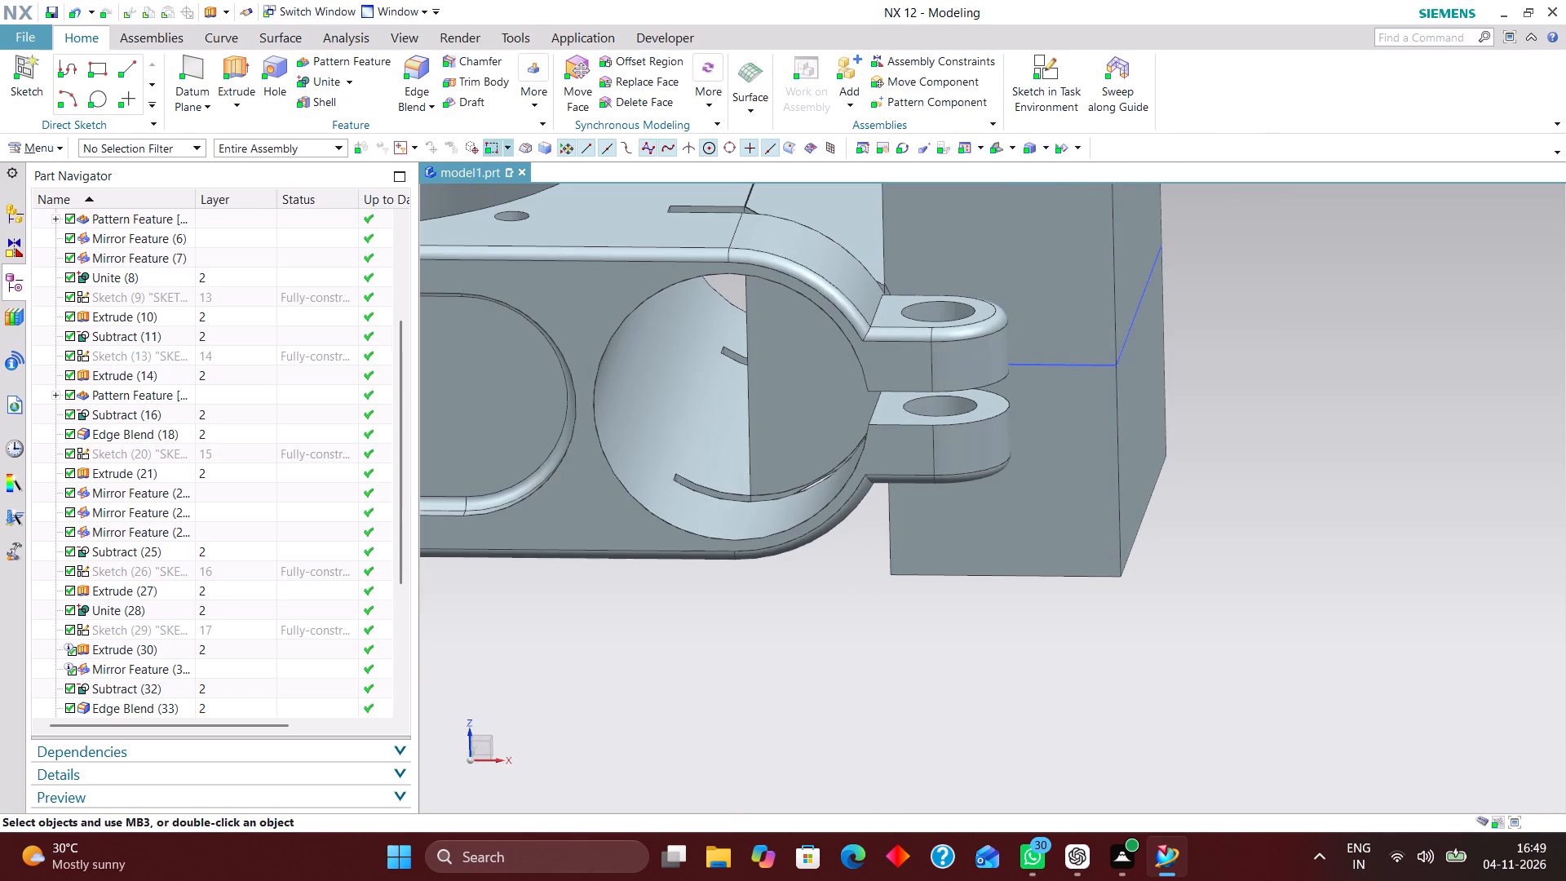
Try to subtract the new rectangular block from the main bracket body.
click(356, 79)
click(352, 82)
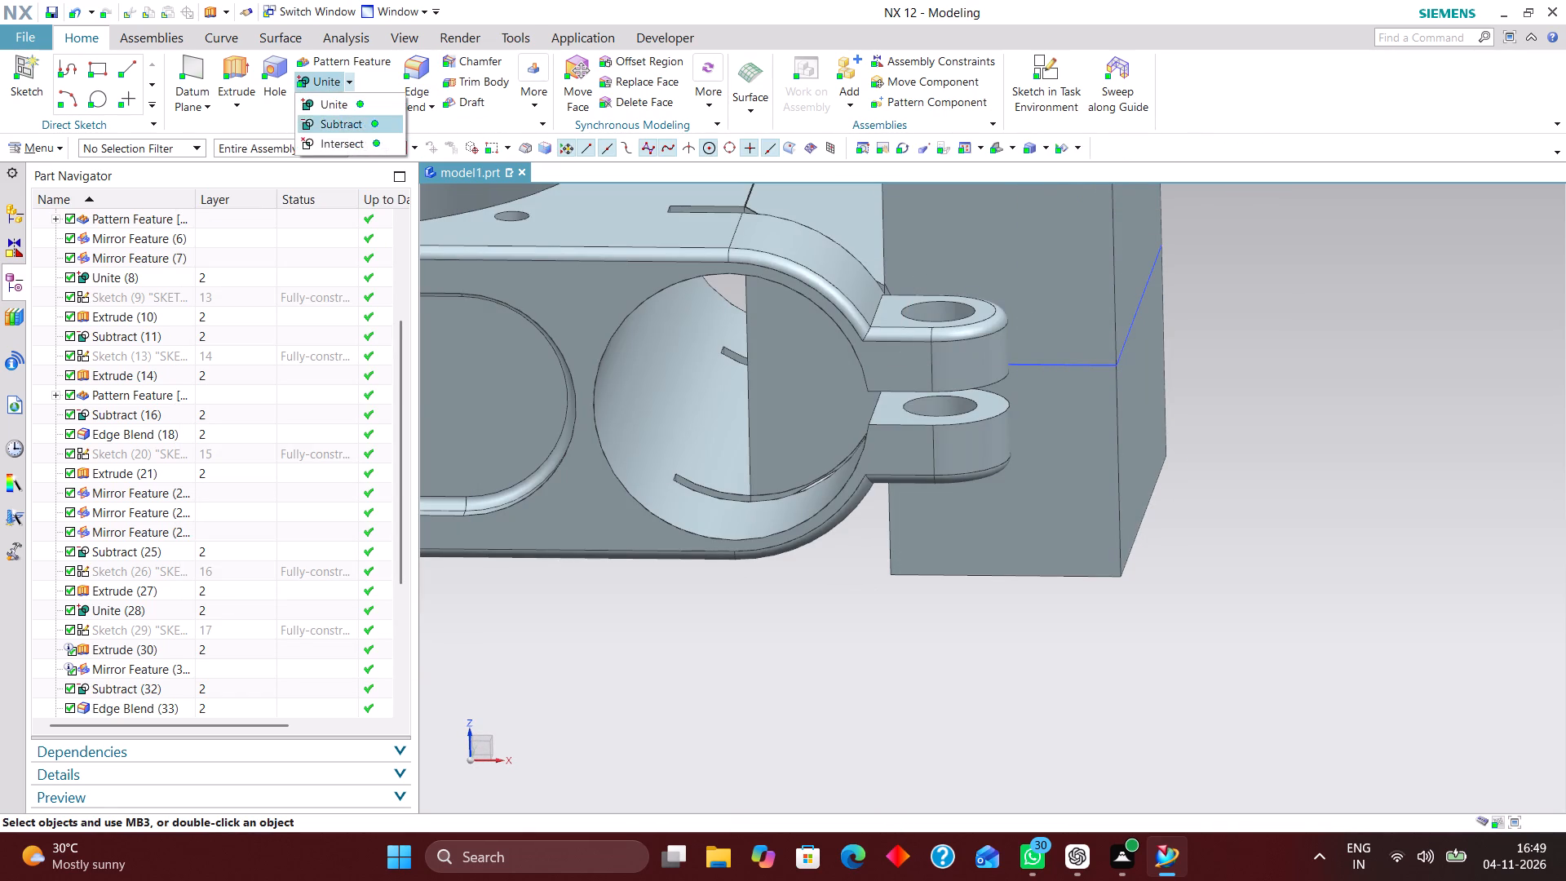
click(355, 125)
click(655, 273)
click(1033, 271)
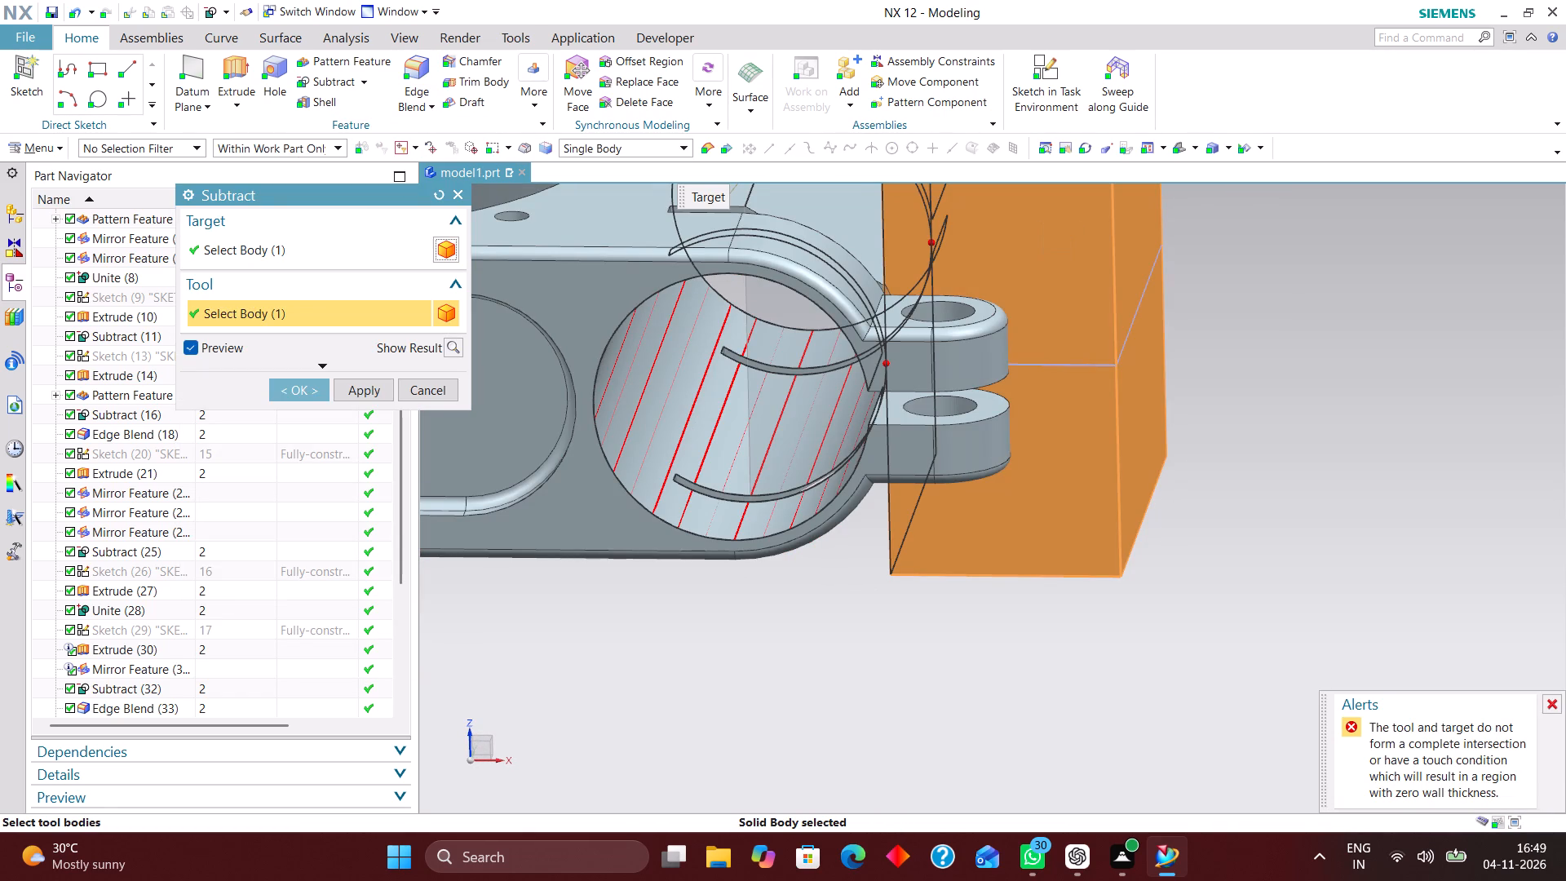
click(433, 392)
Roll the feature history back to the trapezoid block's extrusion and unite that block with the main bracket body.
scroll(143, 608, down, 3)
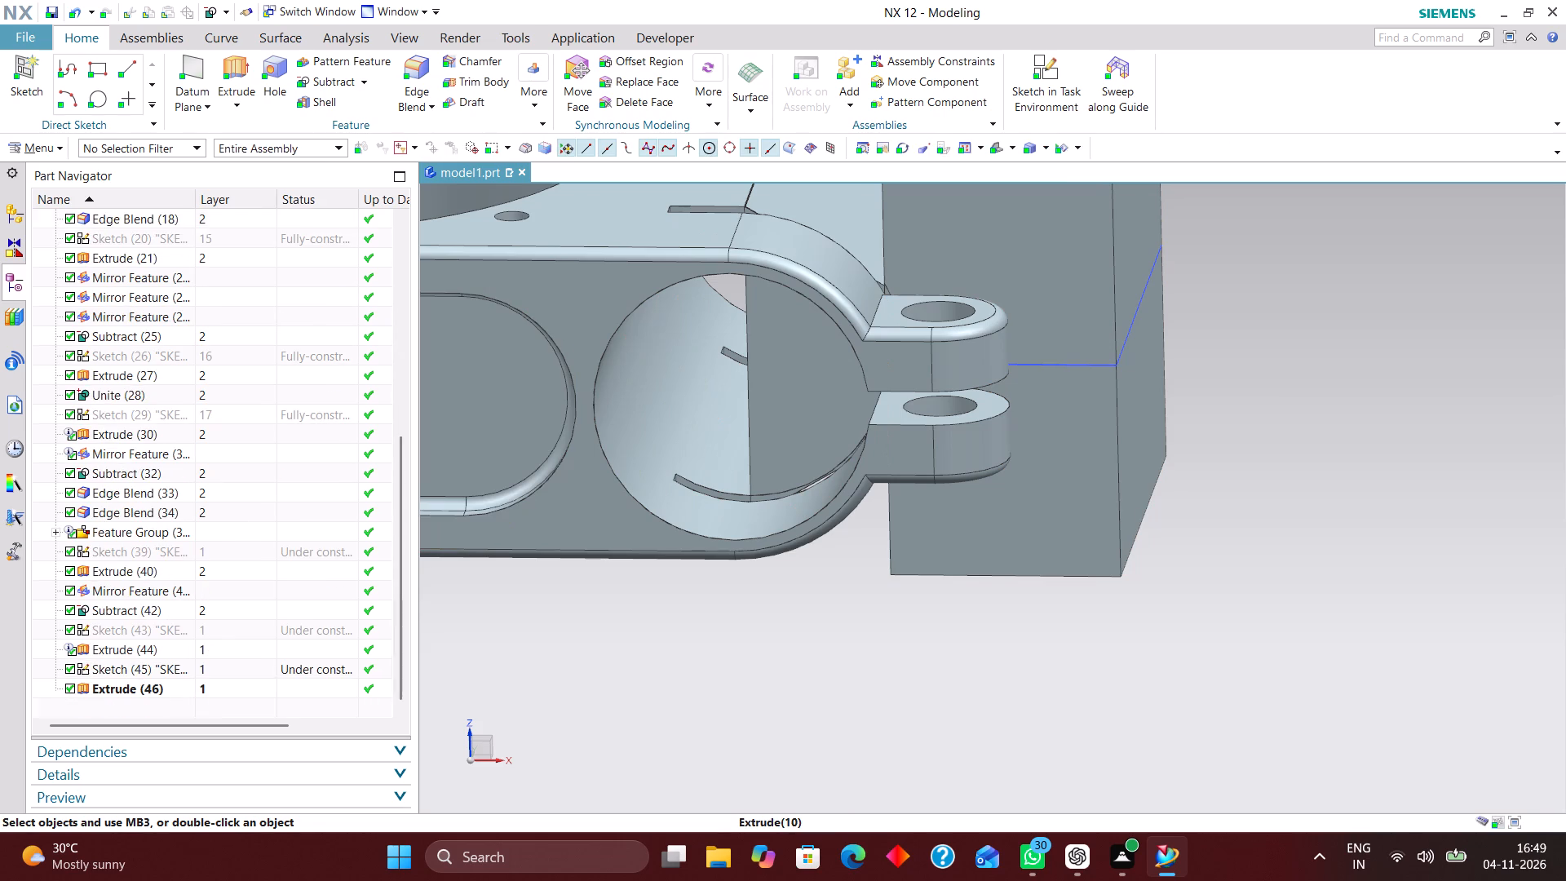
scroll(142, 610, down, 2)
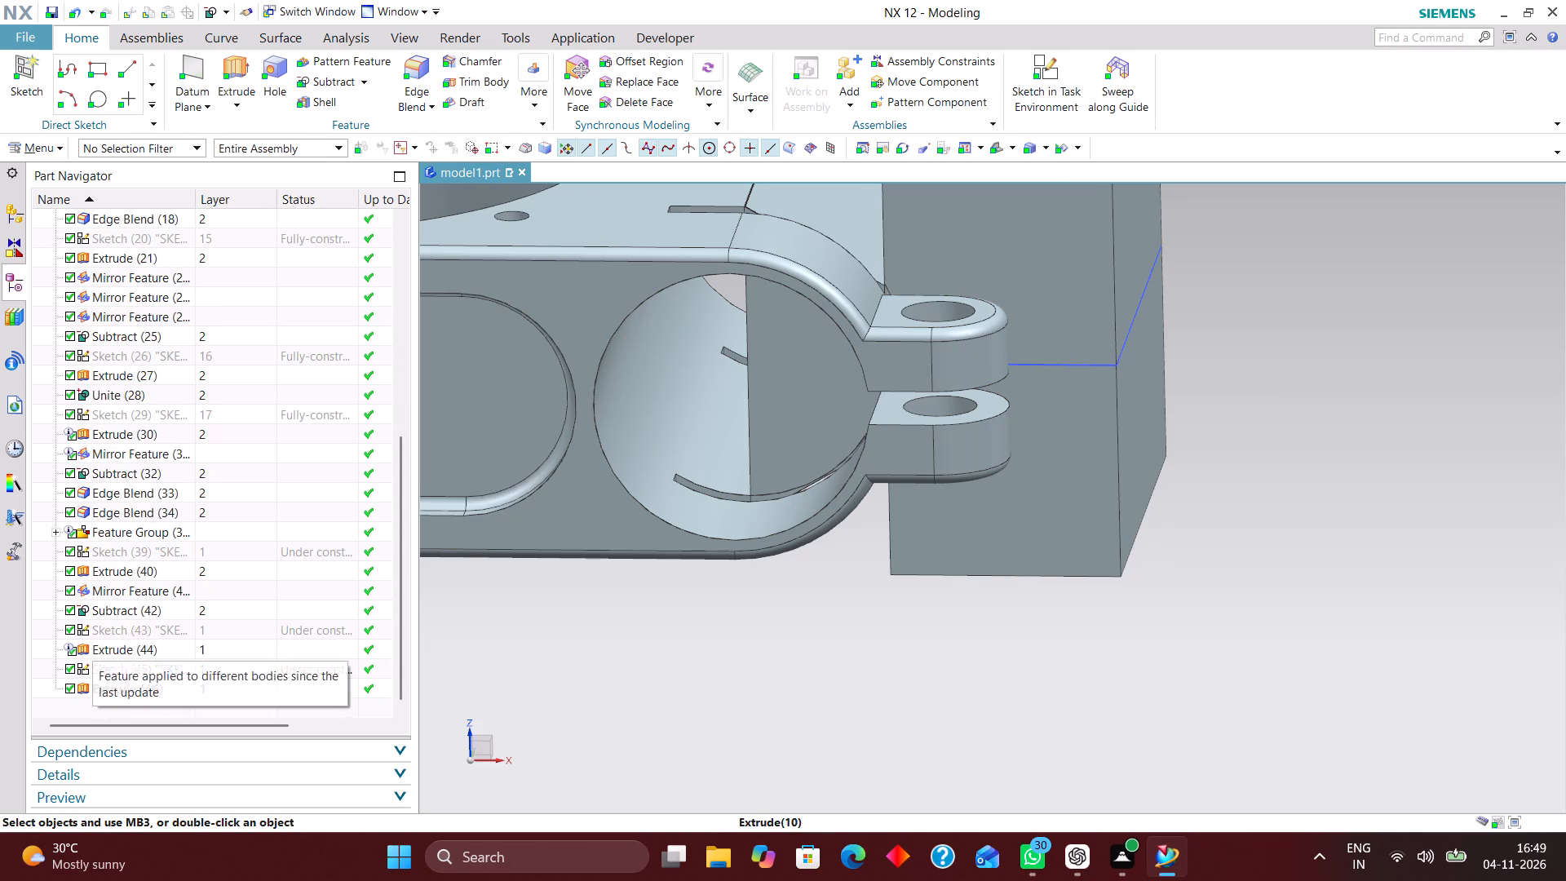
click(175, 651)
right_click(176, 649)
click(408, 673)
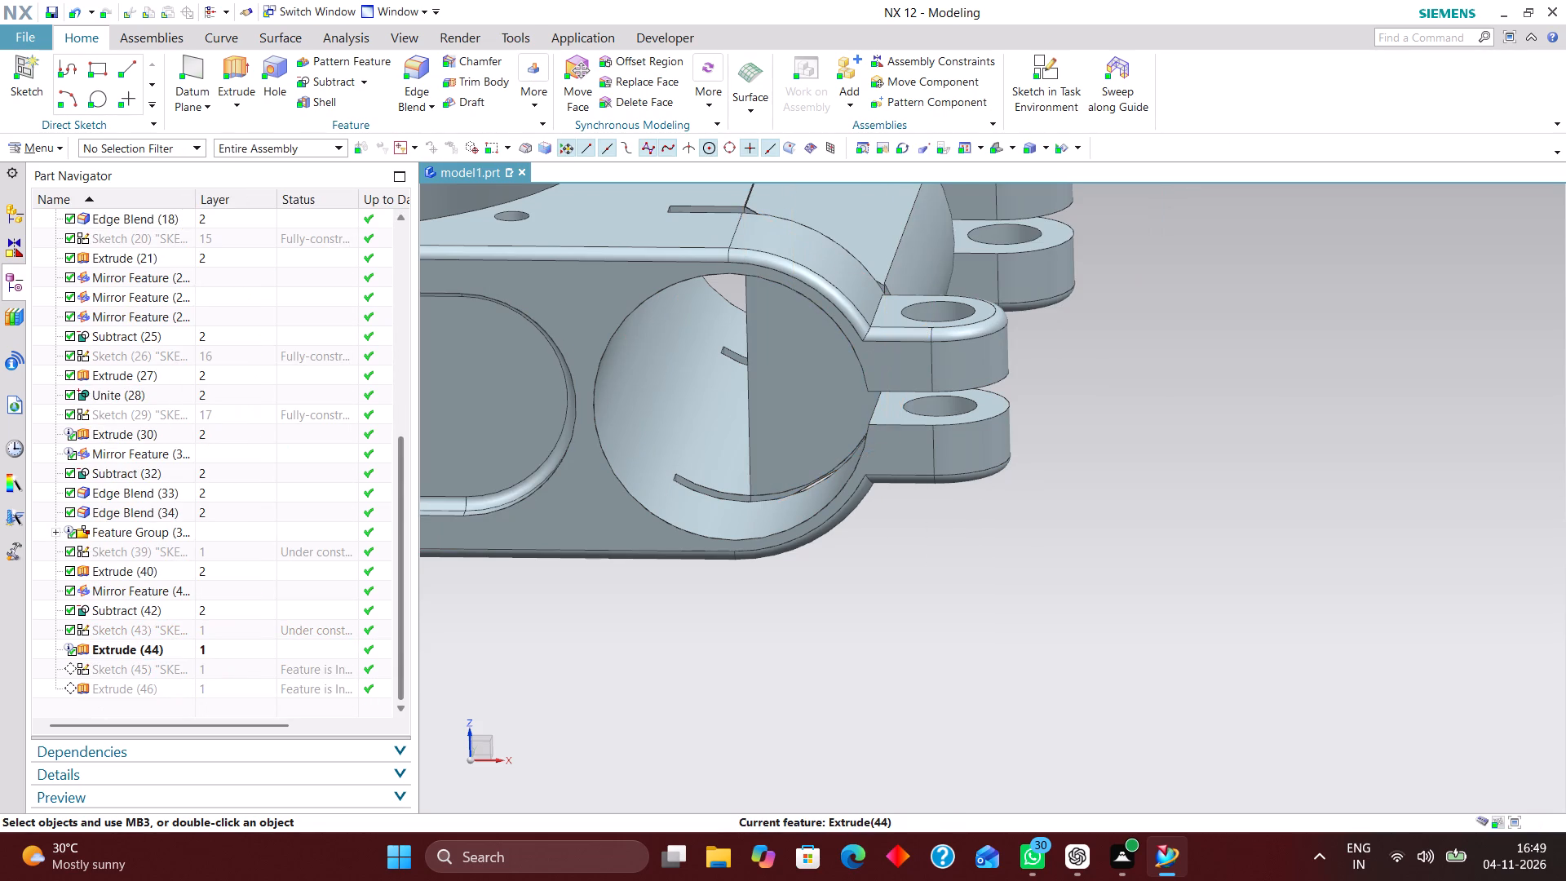
click(369, 79)
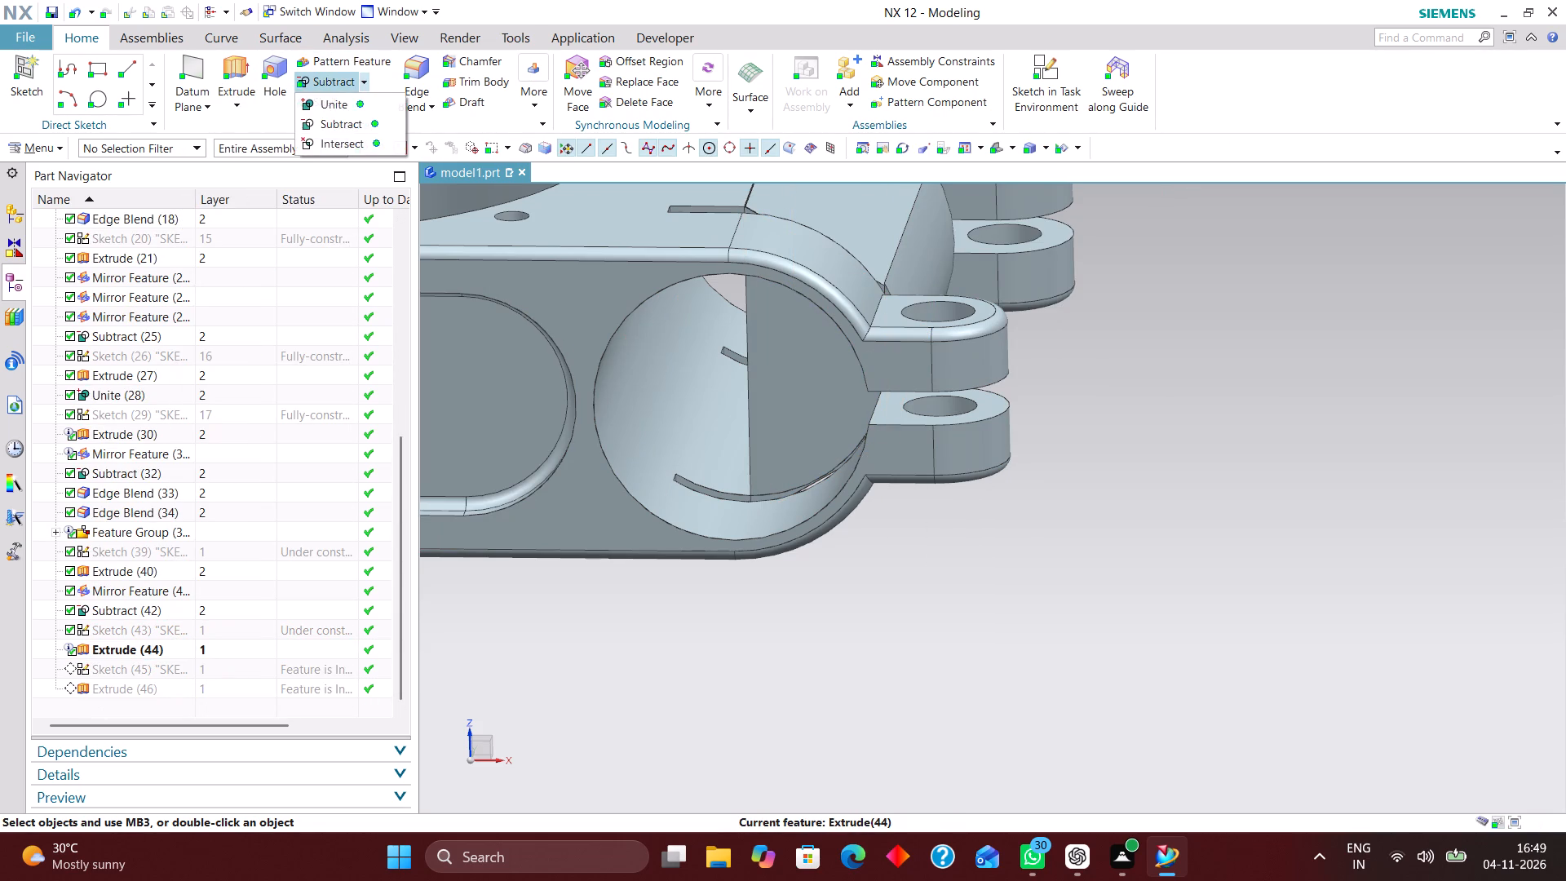
click(361, 101)
click(524, 259)
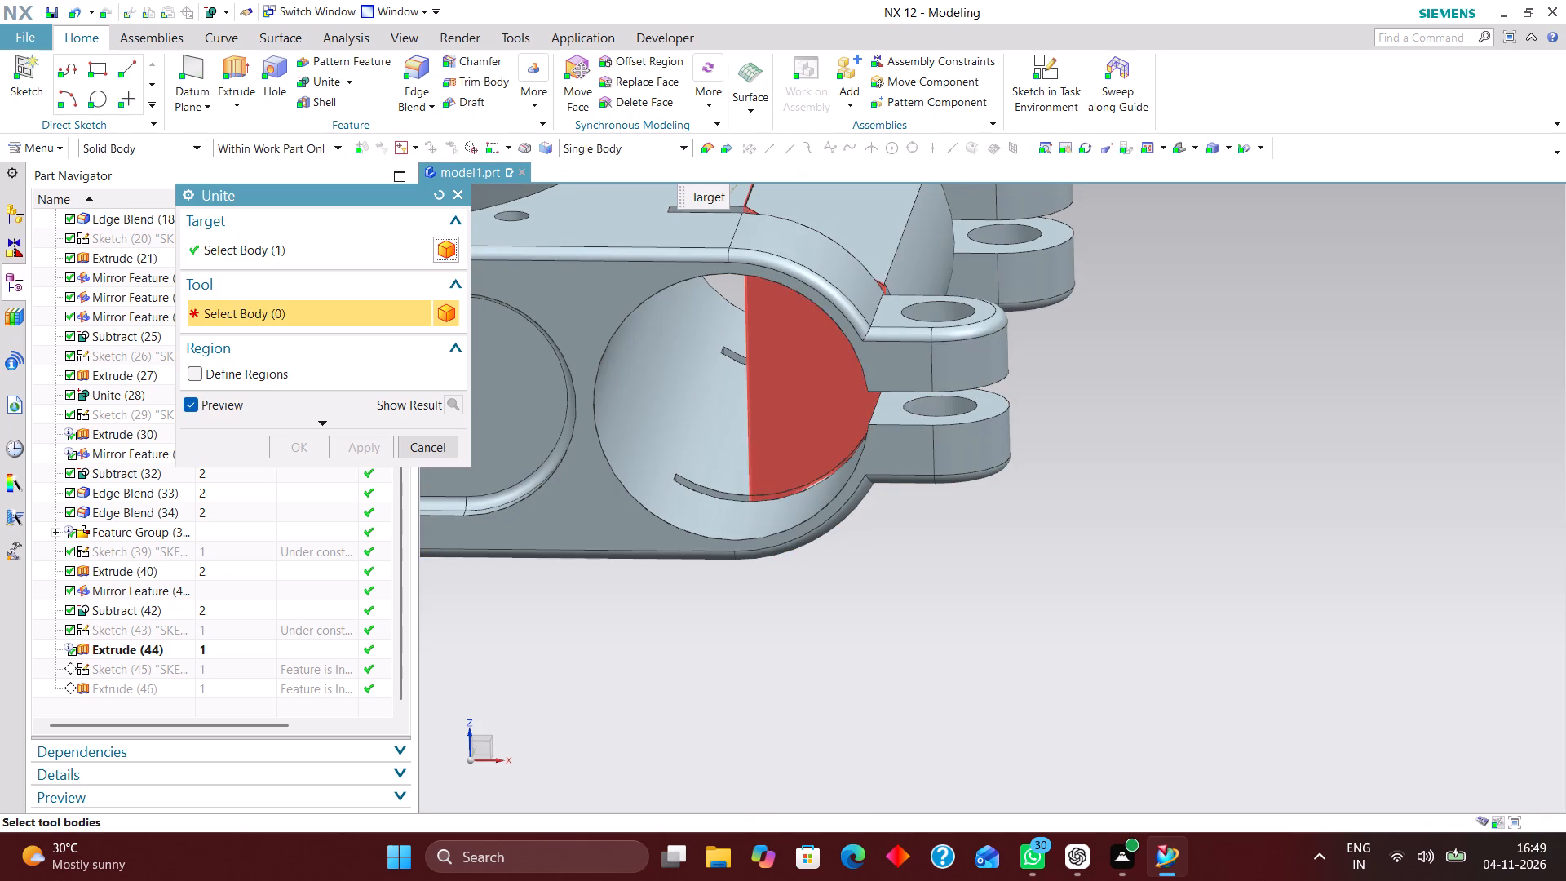
click(841, 368)
click(303, 444)
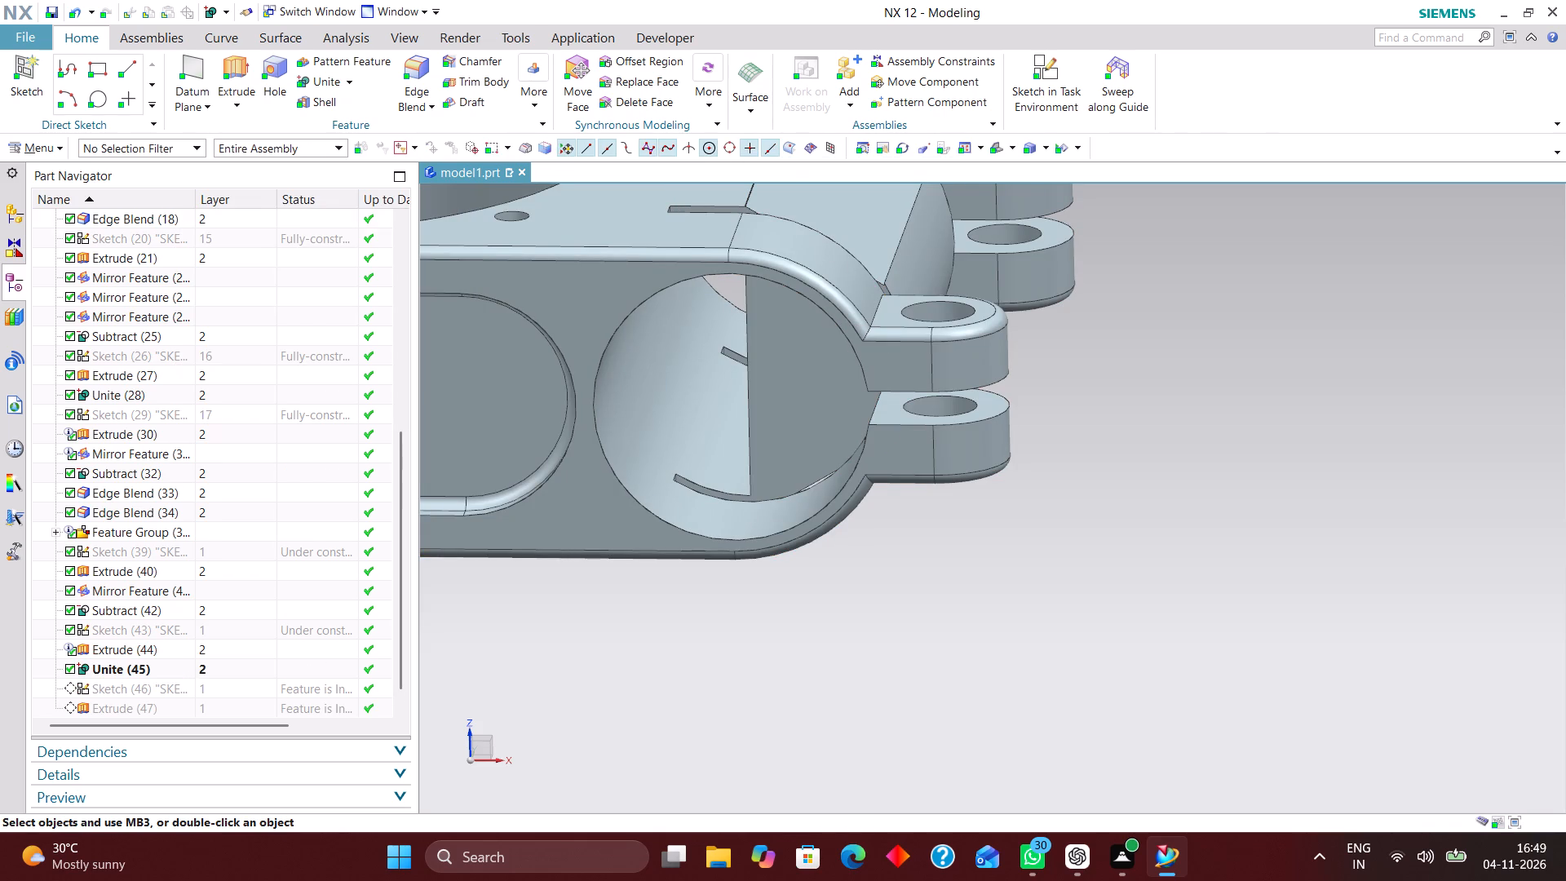
Roll the history forward to the rectangular block's extrusion and subtract that block from the united bracket body.
scroll(276, 516, down, 5)
click(222, 684)
right_click(223, 686)
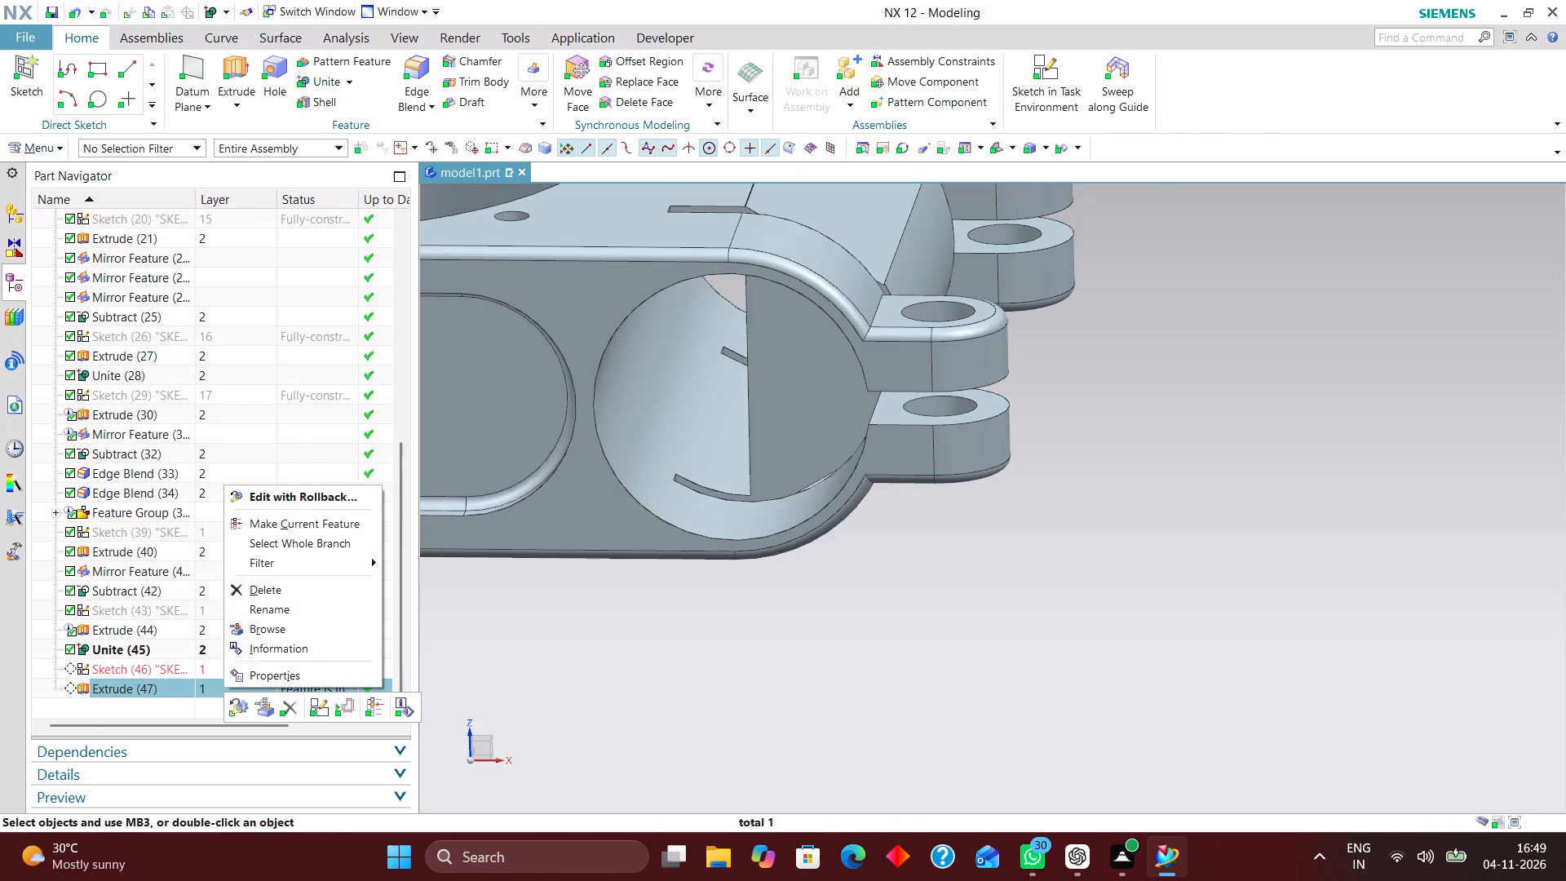
click(374, 702)
click(349, 74)
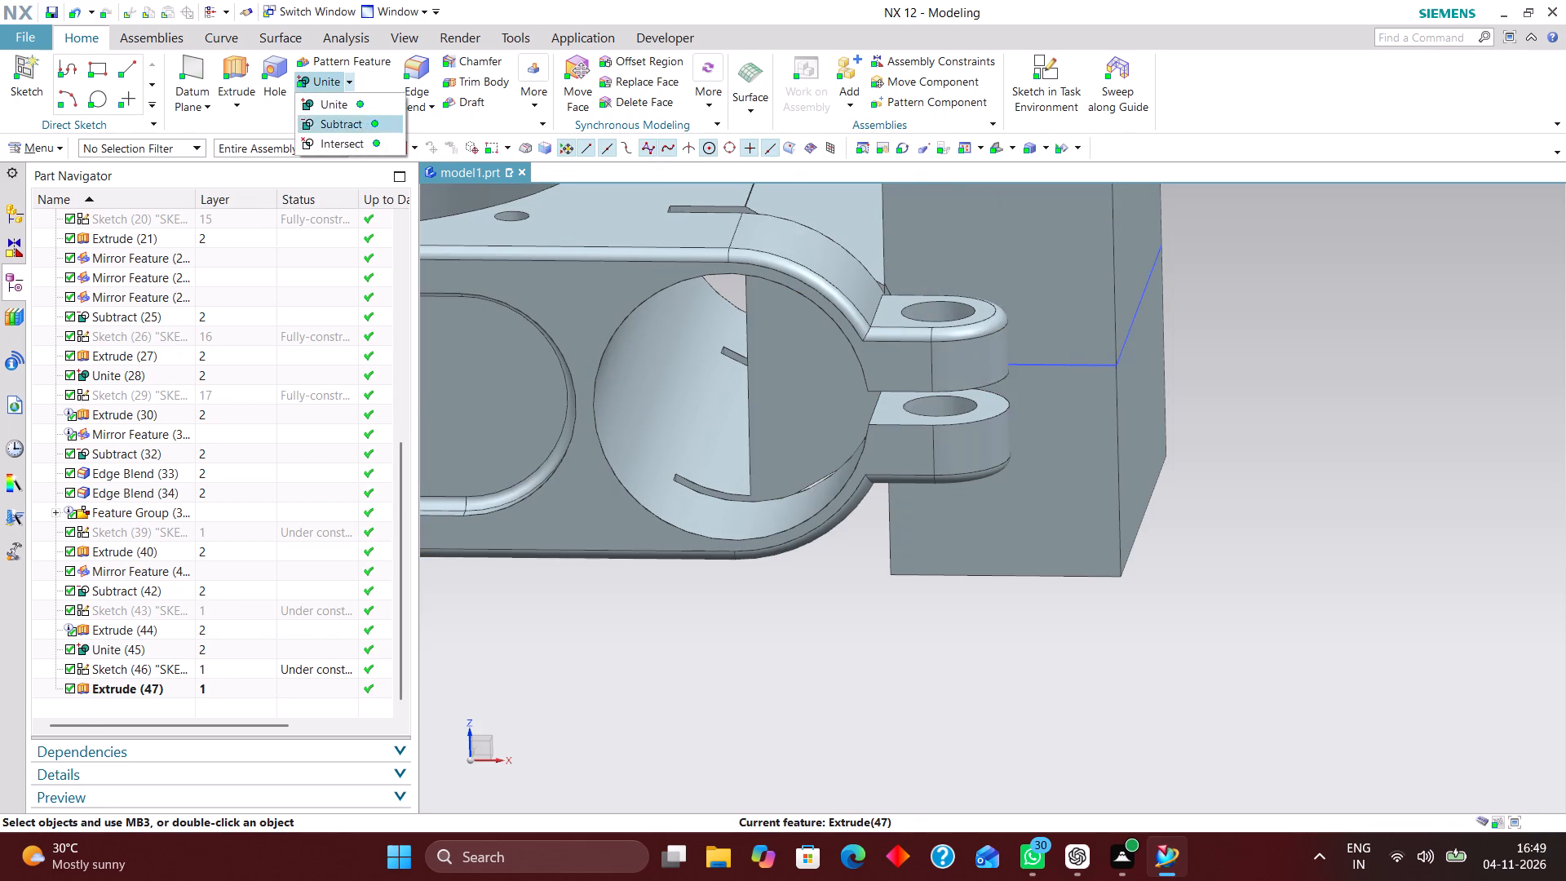
click(356, 123)
click(587, 212)
click(973, 284)
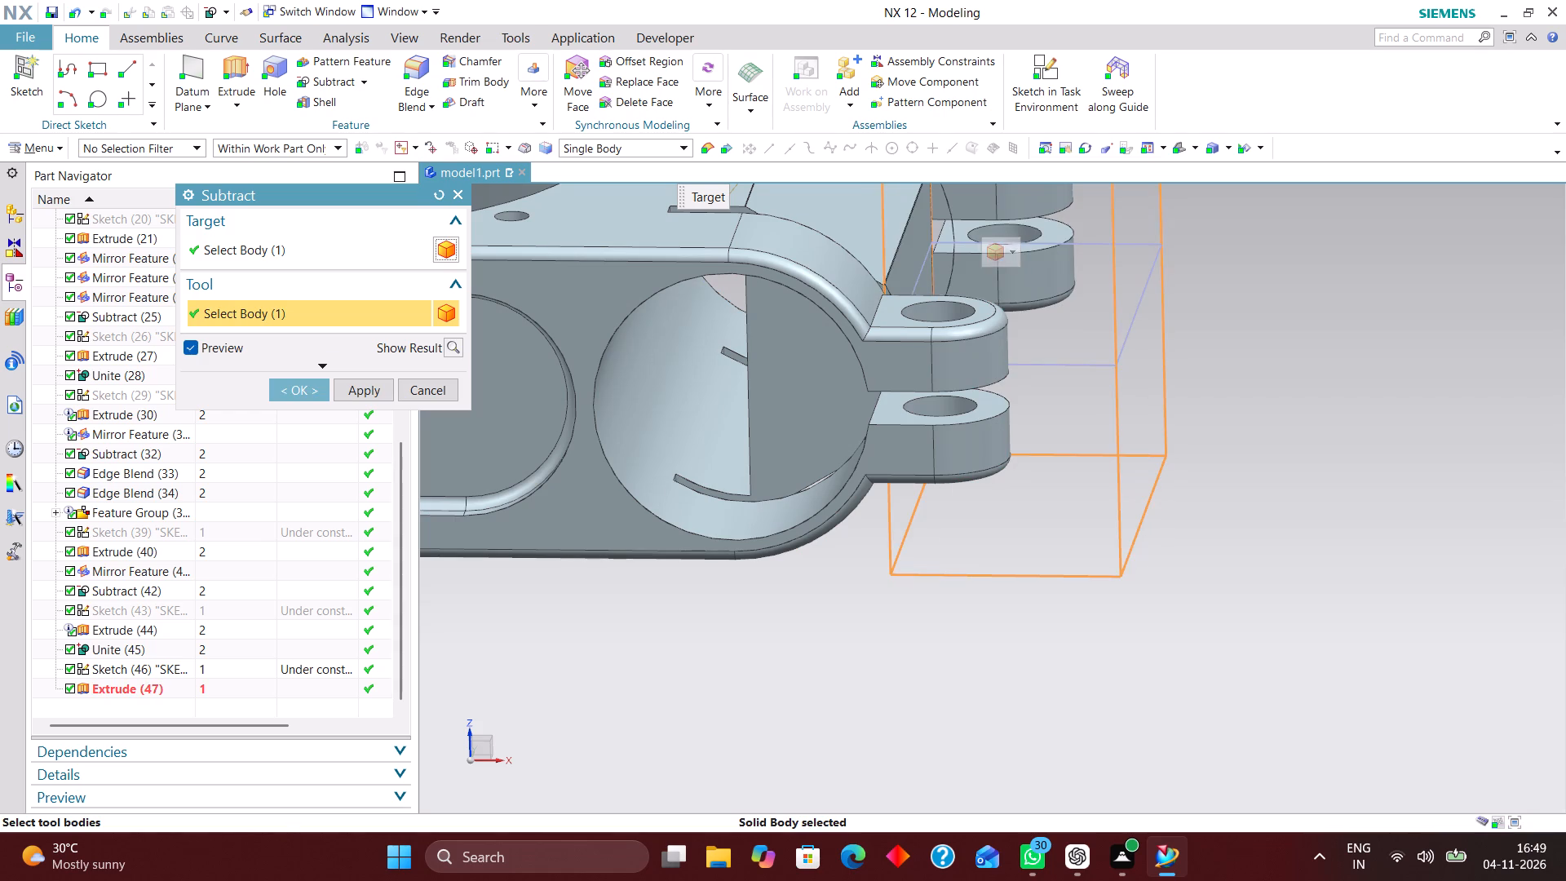
click(307, 387)
Examine the trimmed outer face between the positive-X clamp lugs and the block material inside the bore from several angles.
right_drag(1122, 345, 1122, 465)
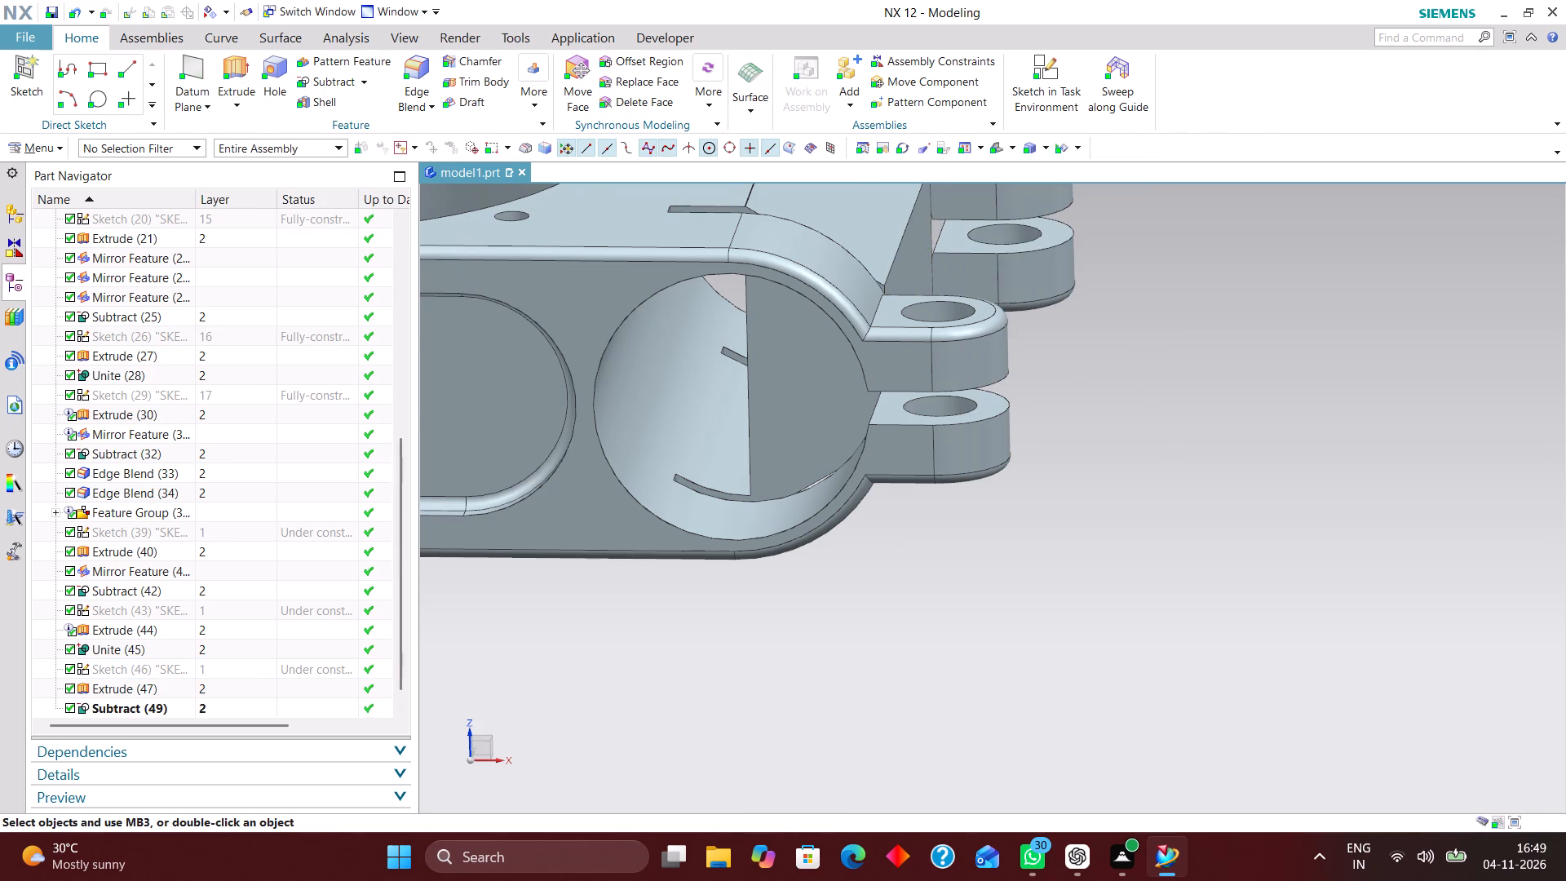
middle_drag(1220, 436, 1196, 434)
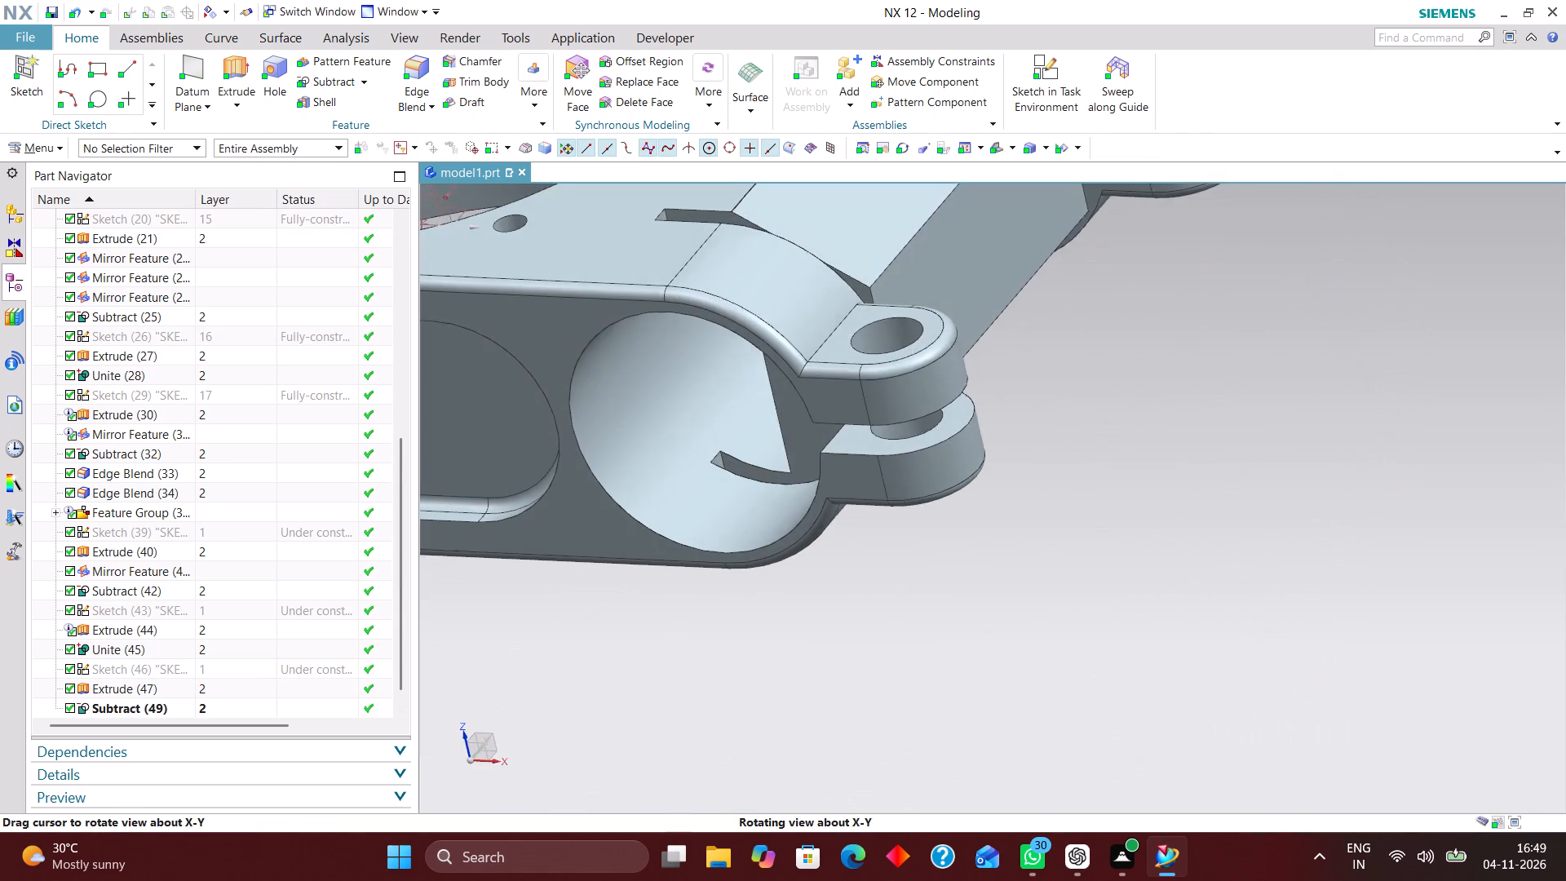
middle_drag(1196, 434, 1208, 436)
scroll(1192, 459, down, 2)
scroll(1194, 303, up, 2)
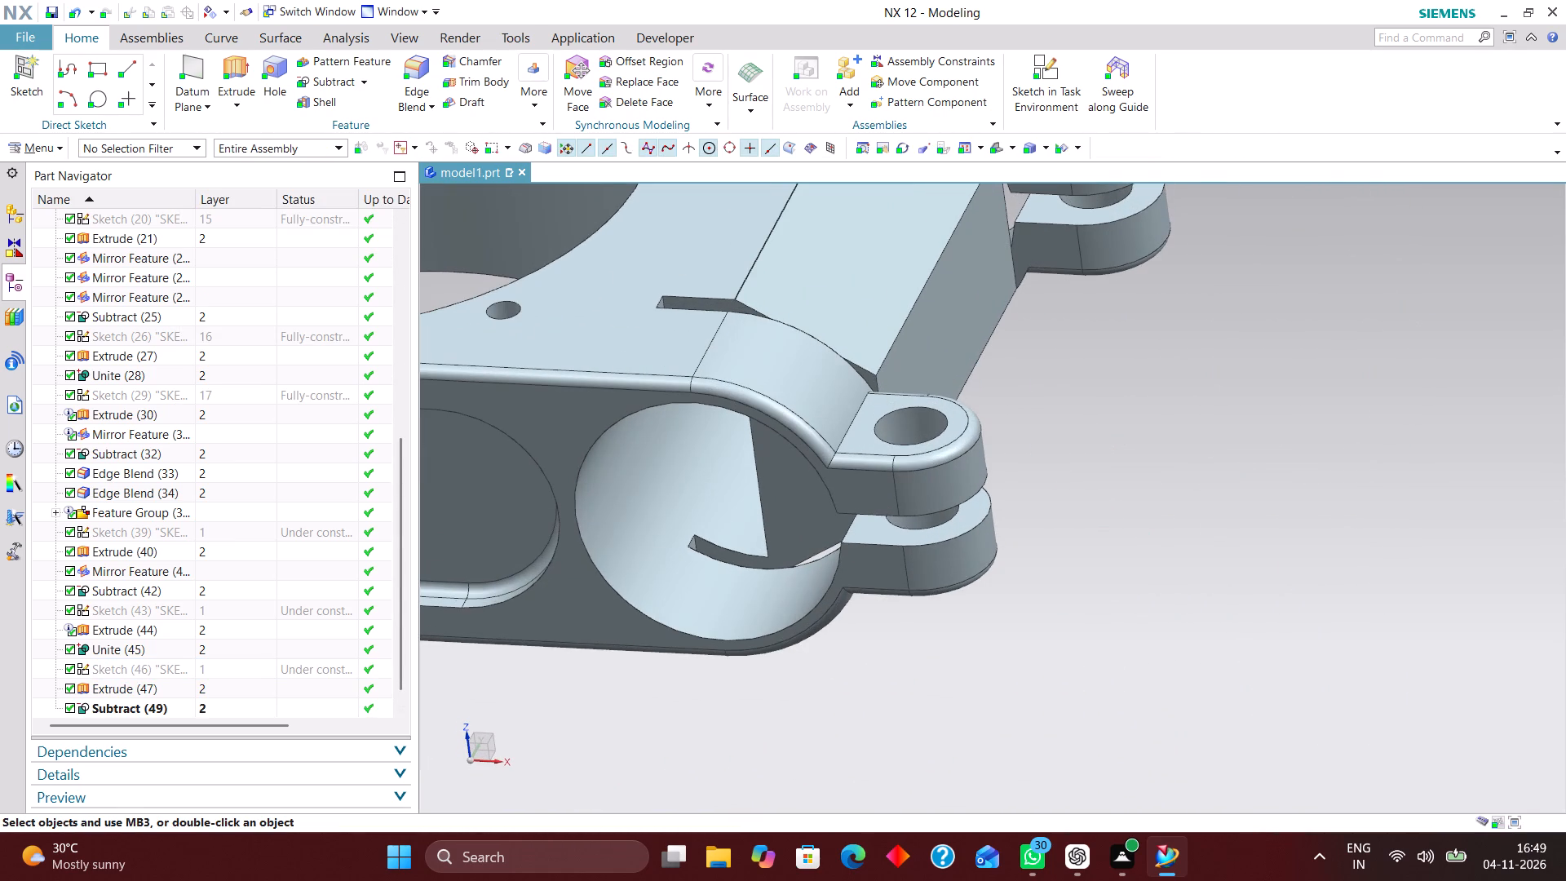
scroll(860, 362, up, 4)
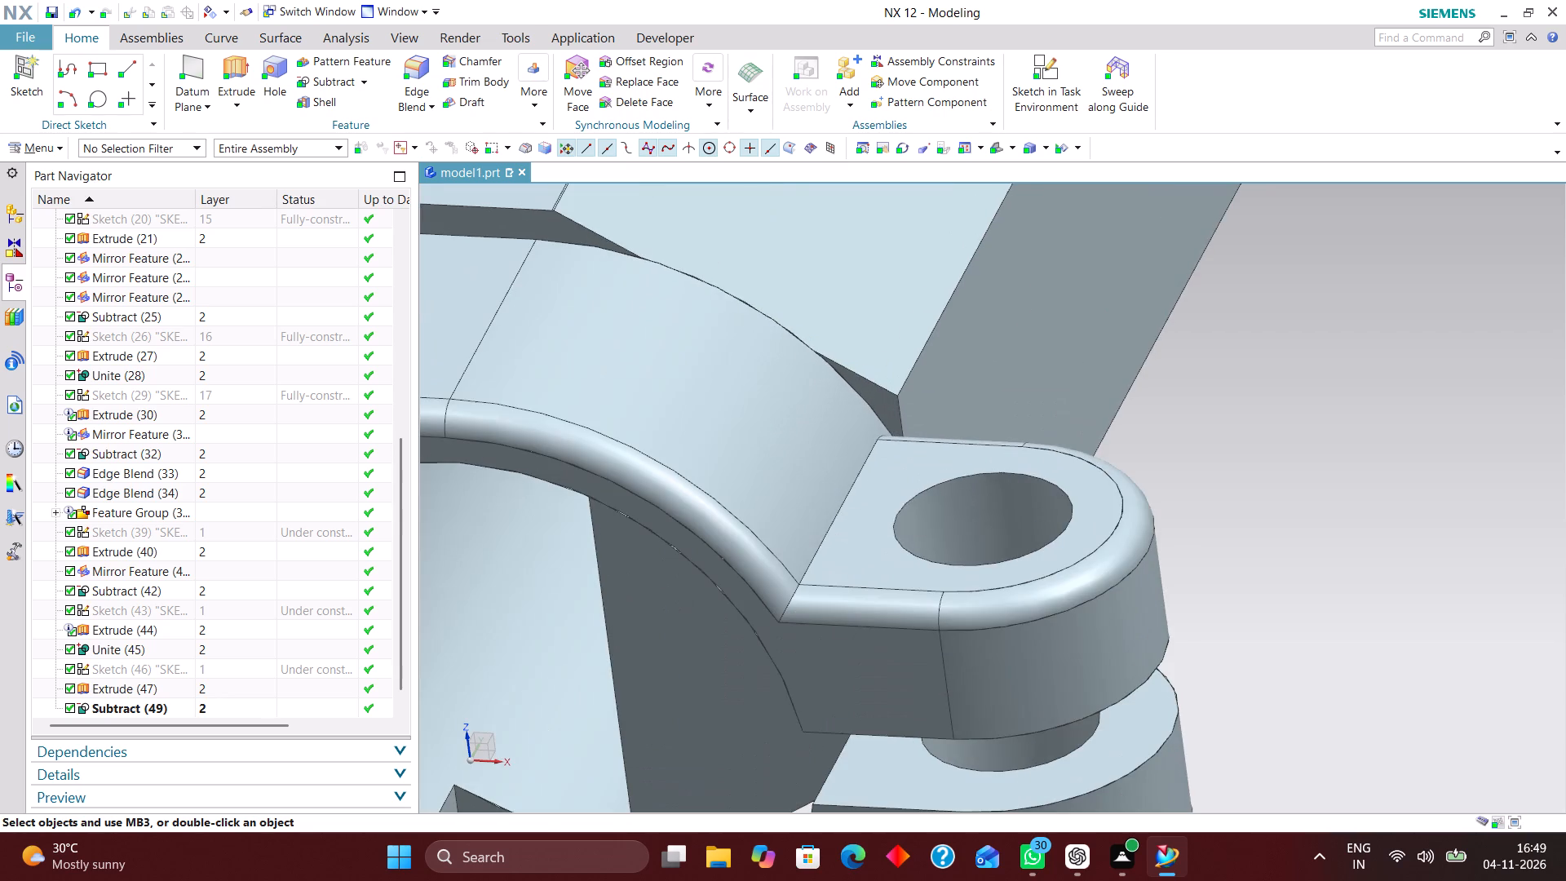
scroll(928, 333, down, 4)
middle_drag(1205, 404, 1186, 415)
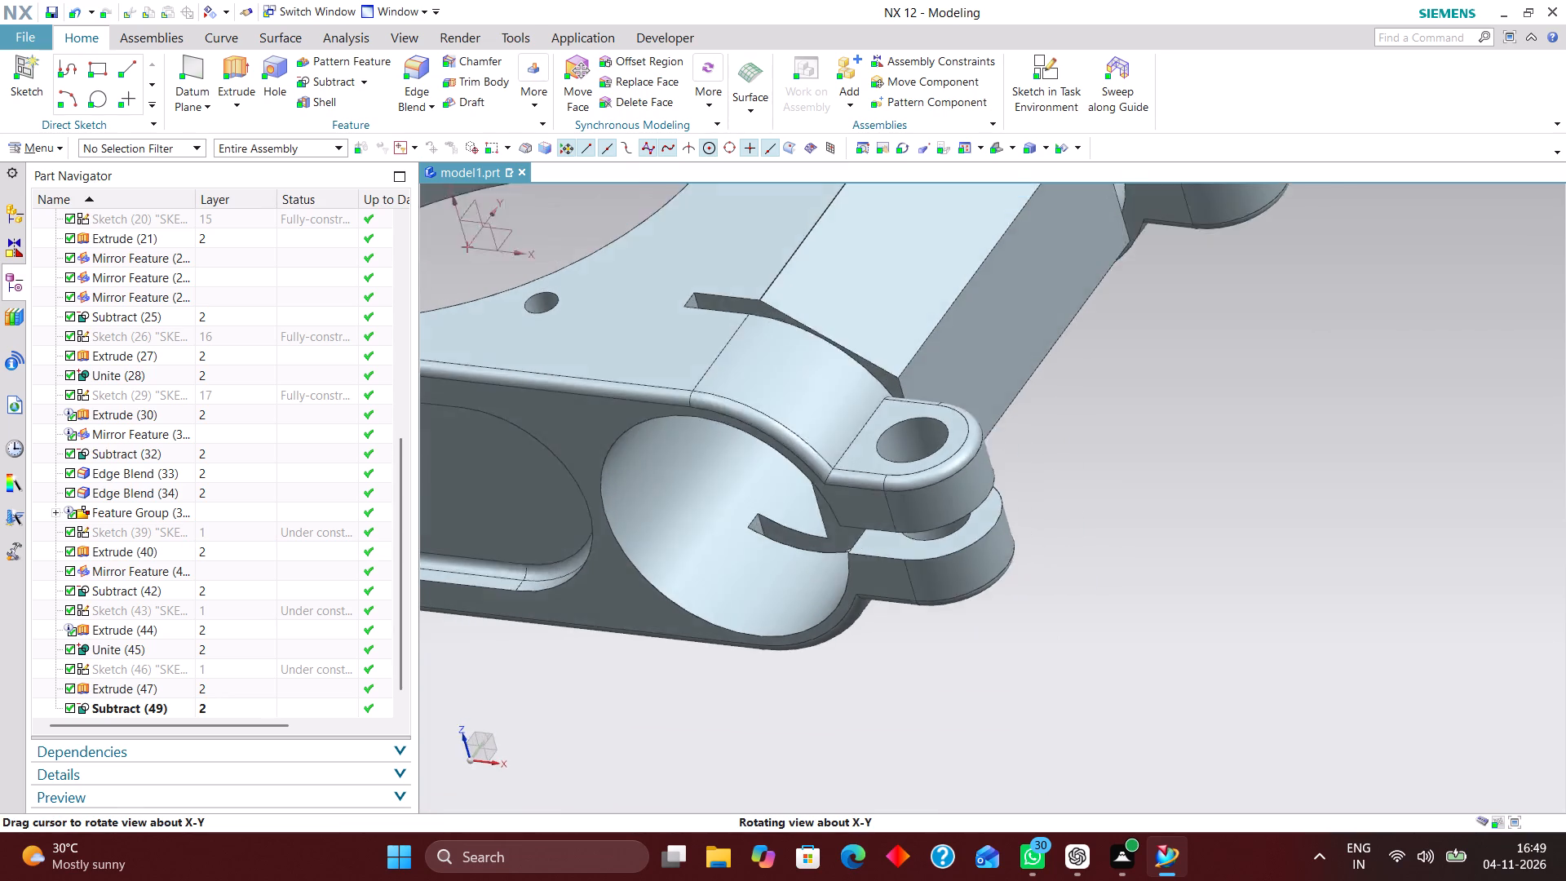
middle_drag(1186, 415, 1223, 442)
middle_drag(1445, 485, 1446, 454)
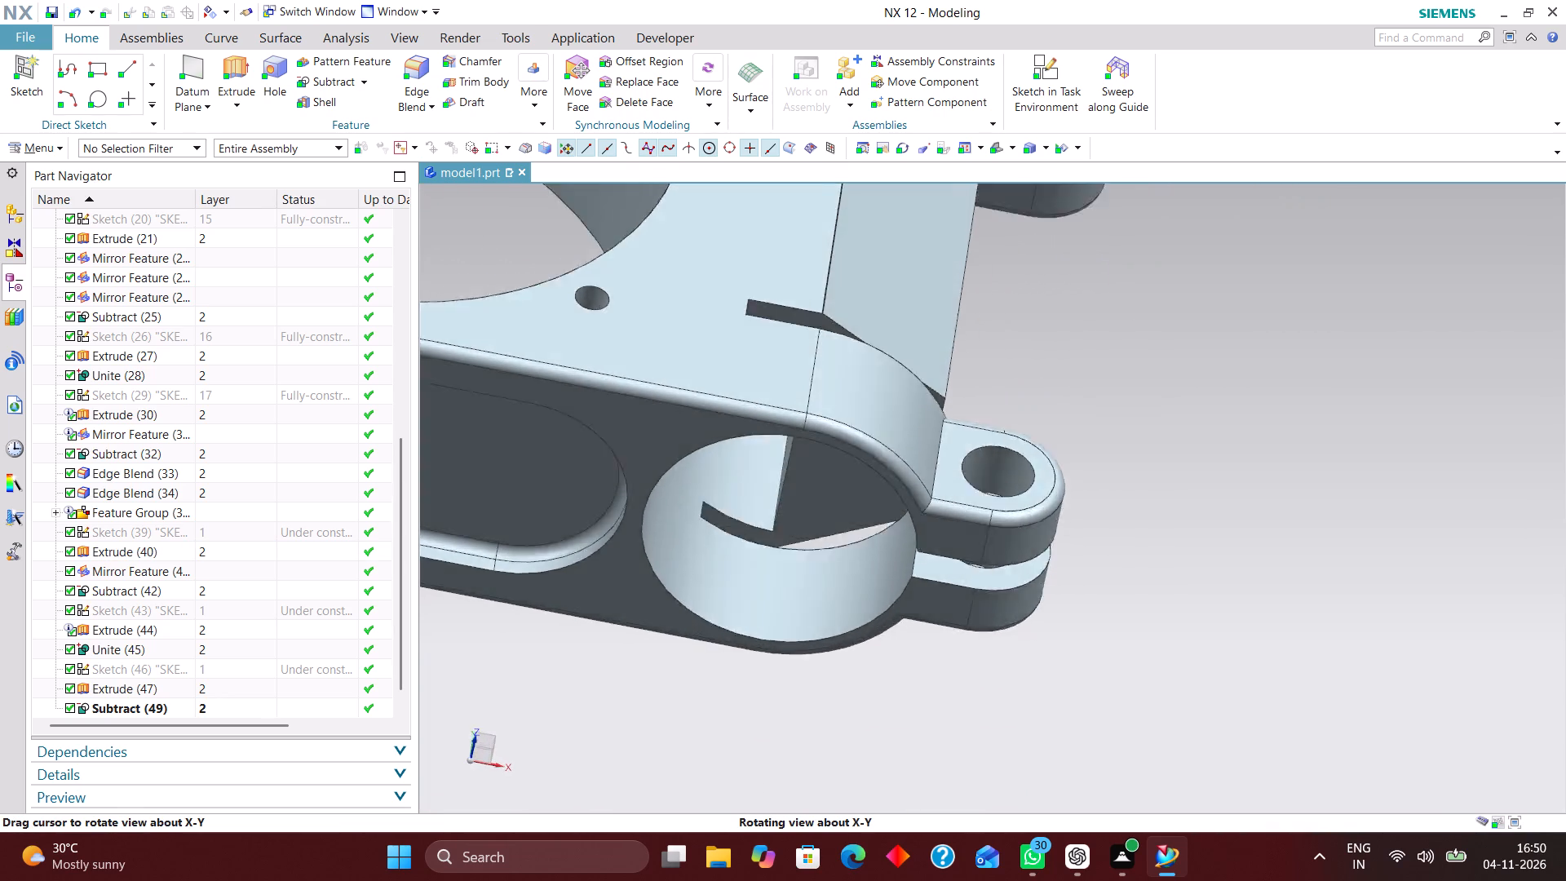
middle_drag(1446, 454, 1458, 419)
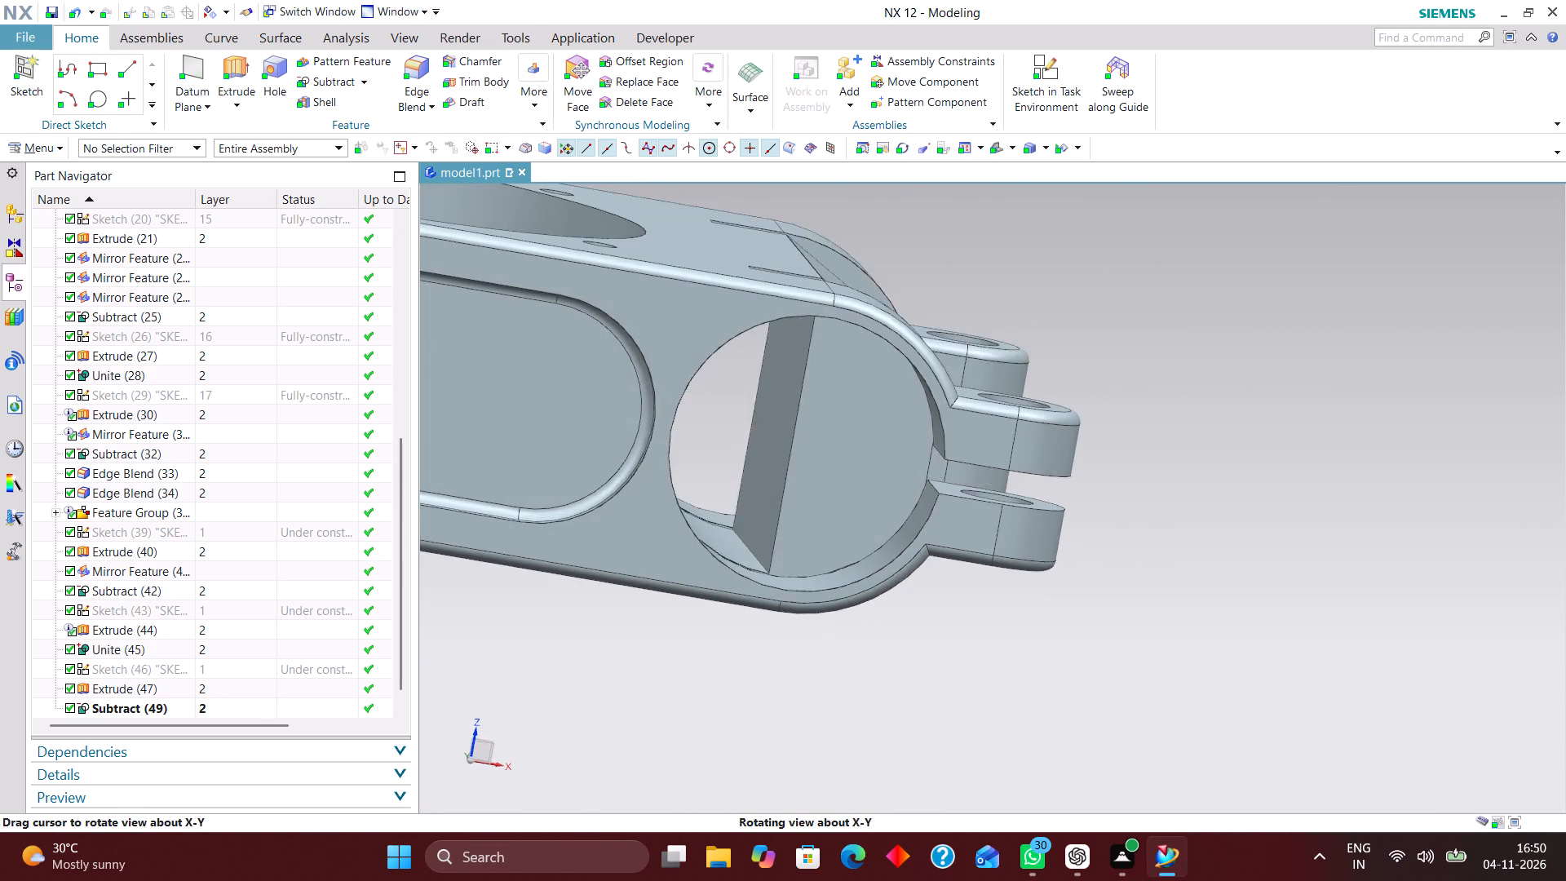
middle_drag(1458, 419, 1444, 418)
Edit the trapezoid block's Unite feature to define regions and remove the block region that lies inside the bore.
scroll(203, 591, down, 3)
click(158, 627)
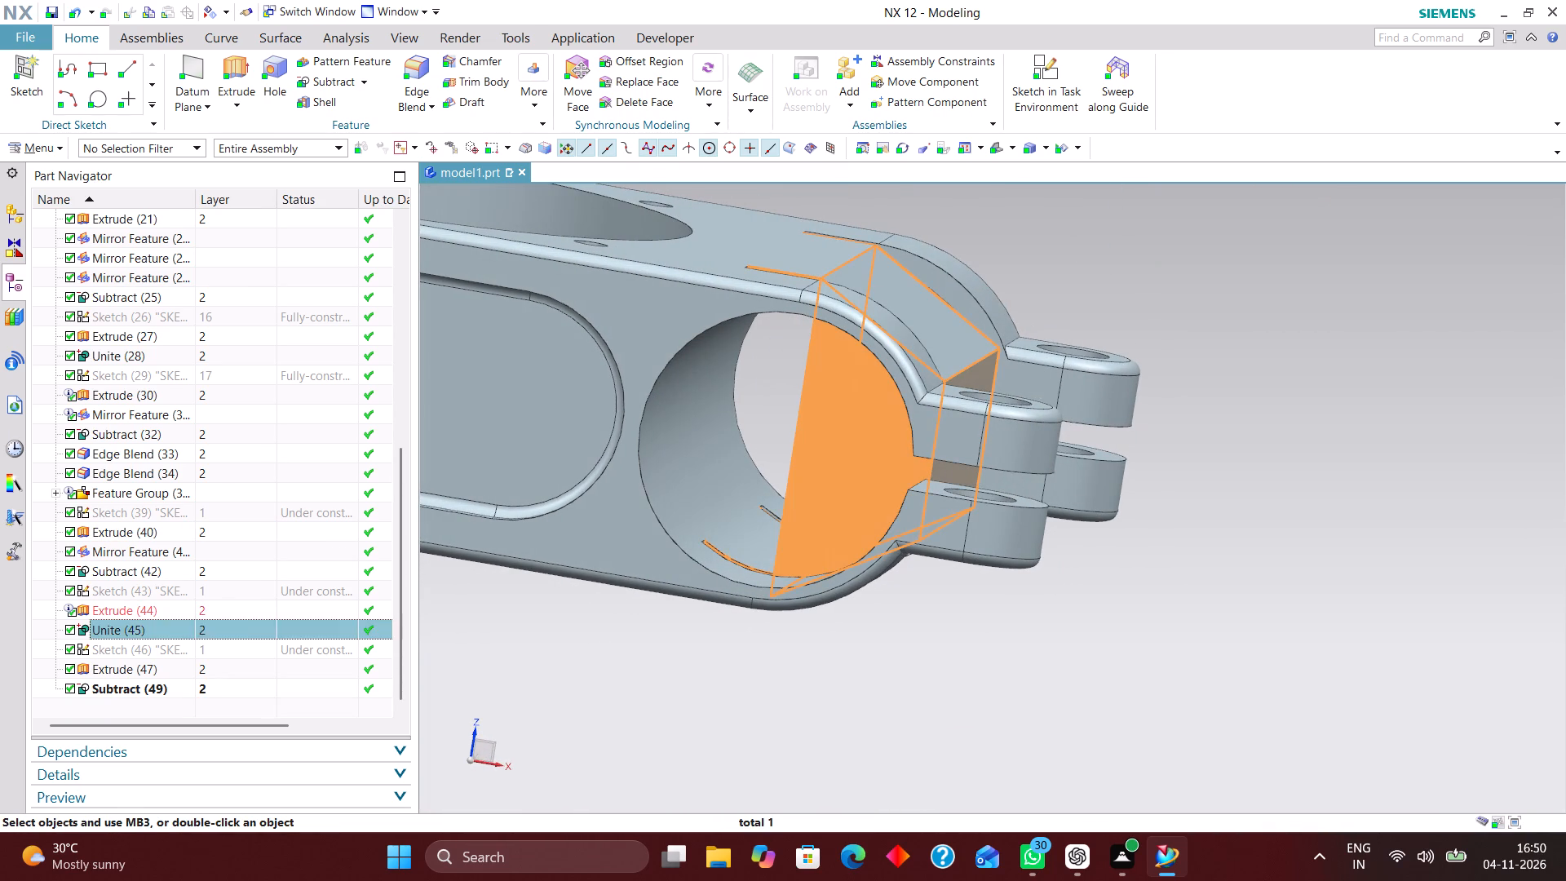
right_click(159, 627)
click(239, 202)
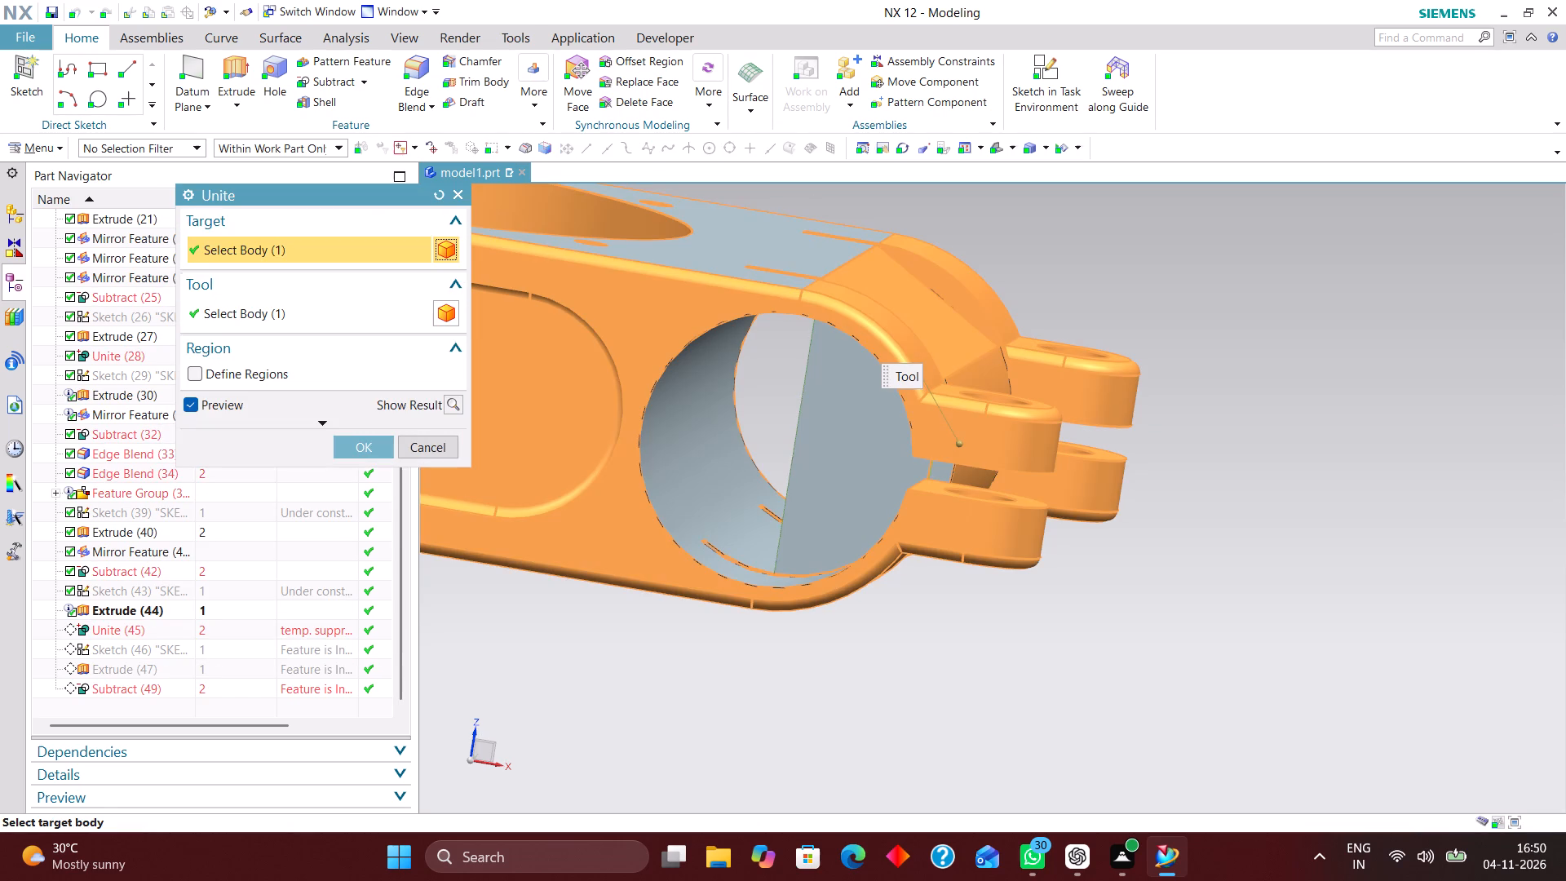
click(200, 371)
click(265, 436)
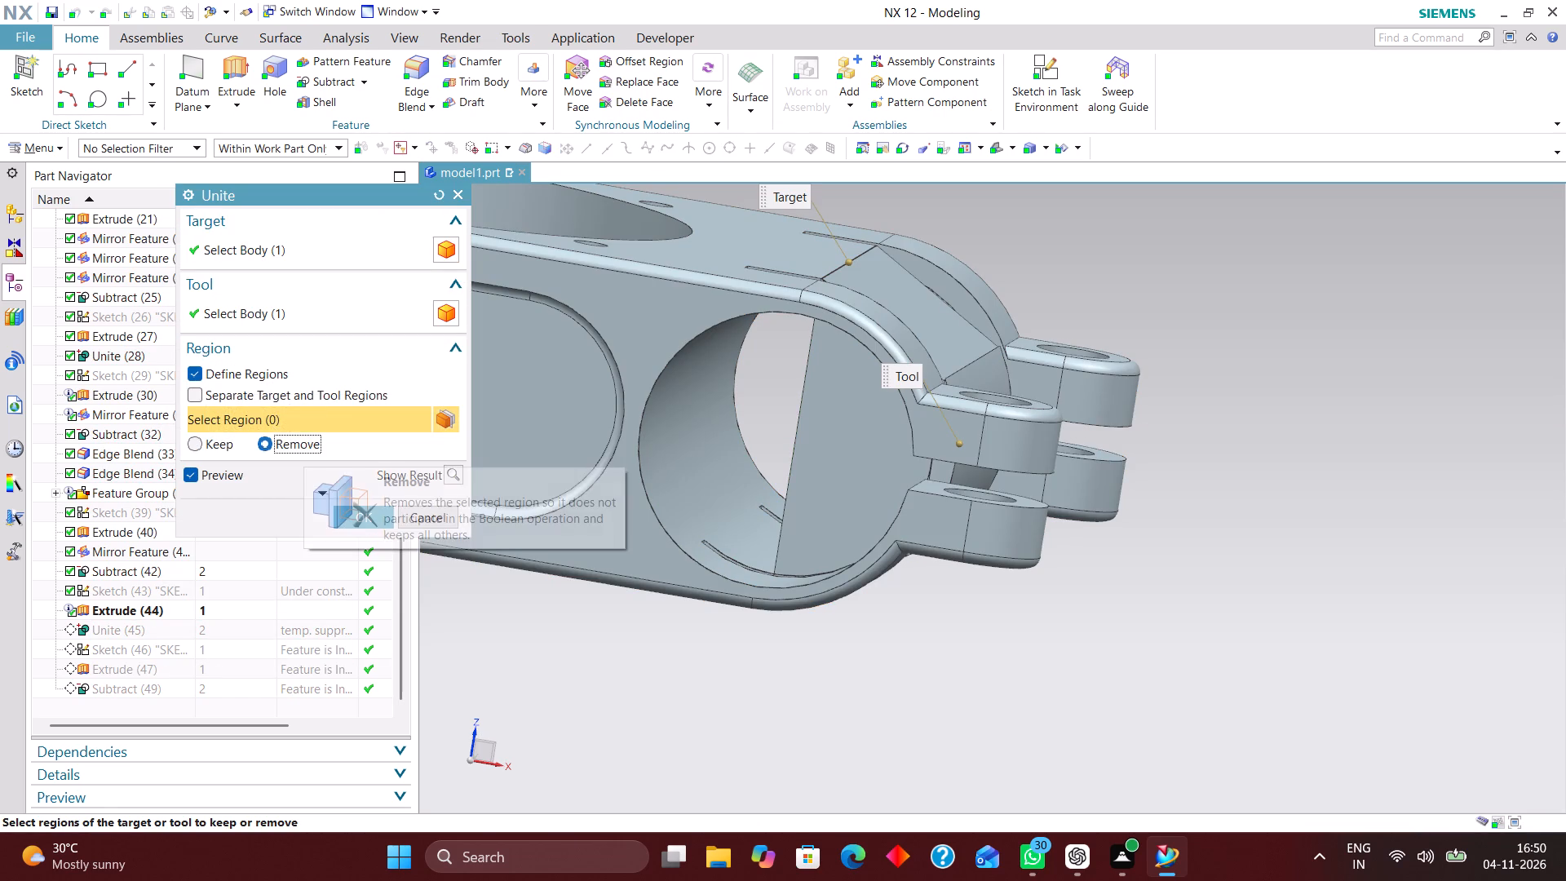
click(824, 431)
middle_drag(1193, 528, 1136, 537)
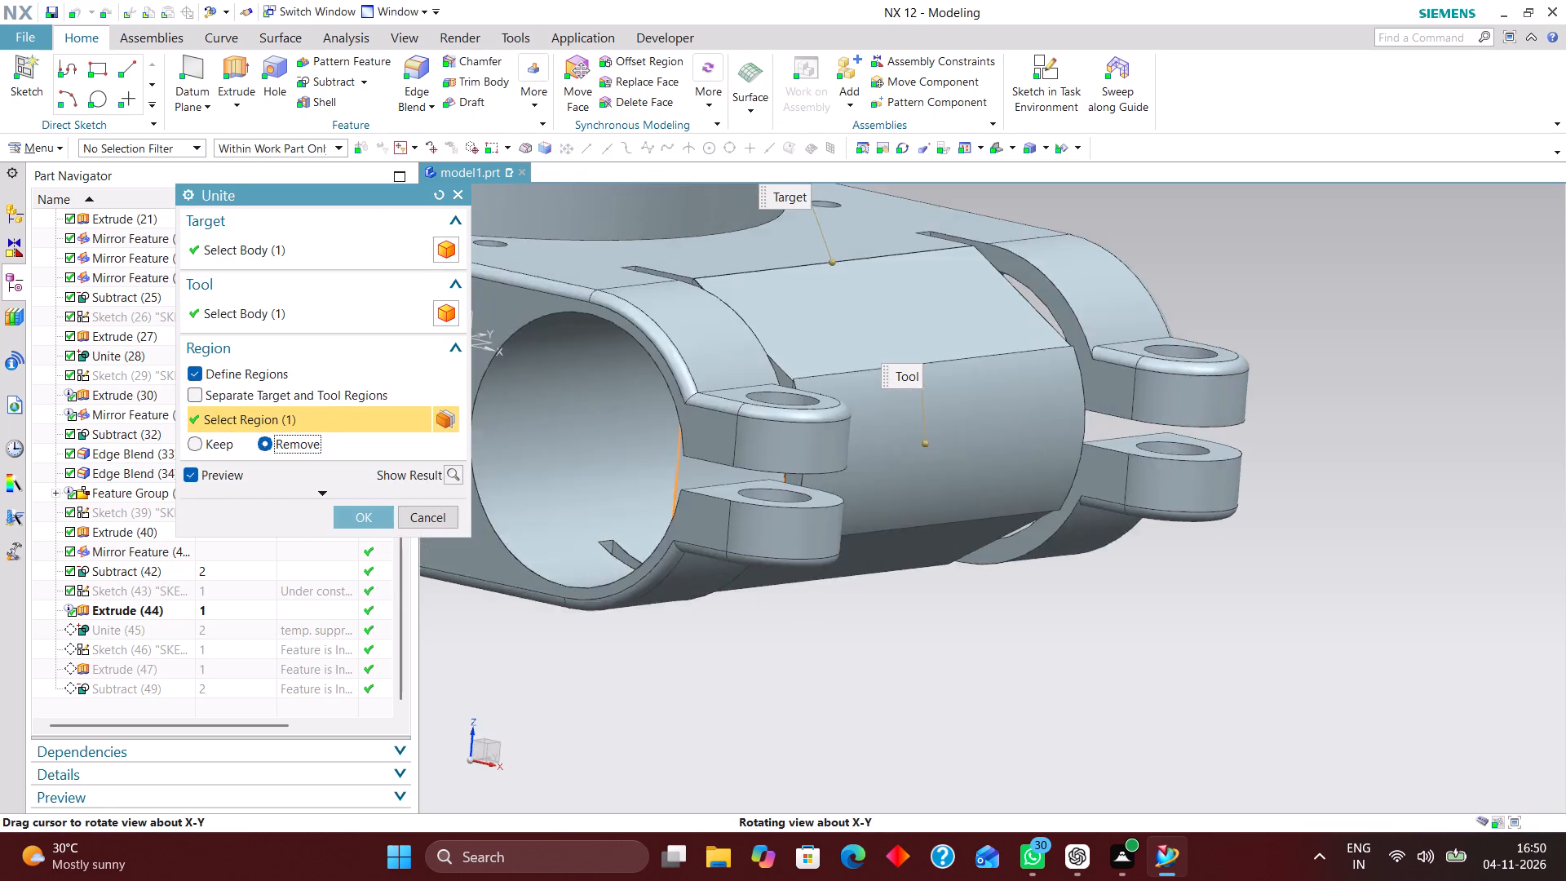
middle_drag(1136, 537, 1215, 538)
click(371, 513)
scroll(1179, 534, down, 4)
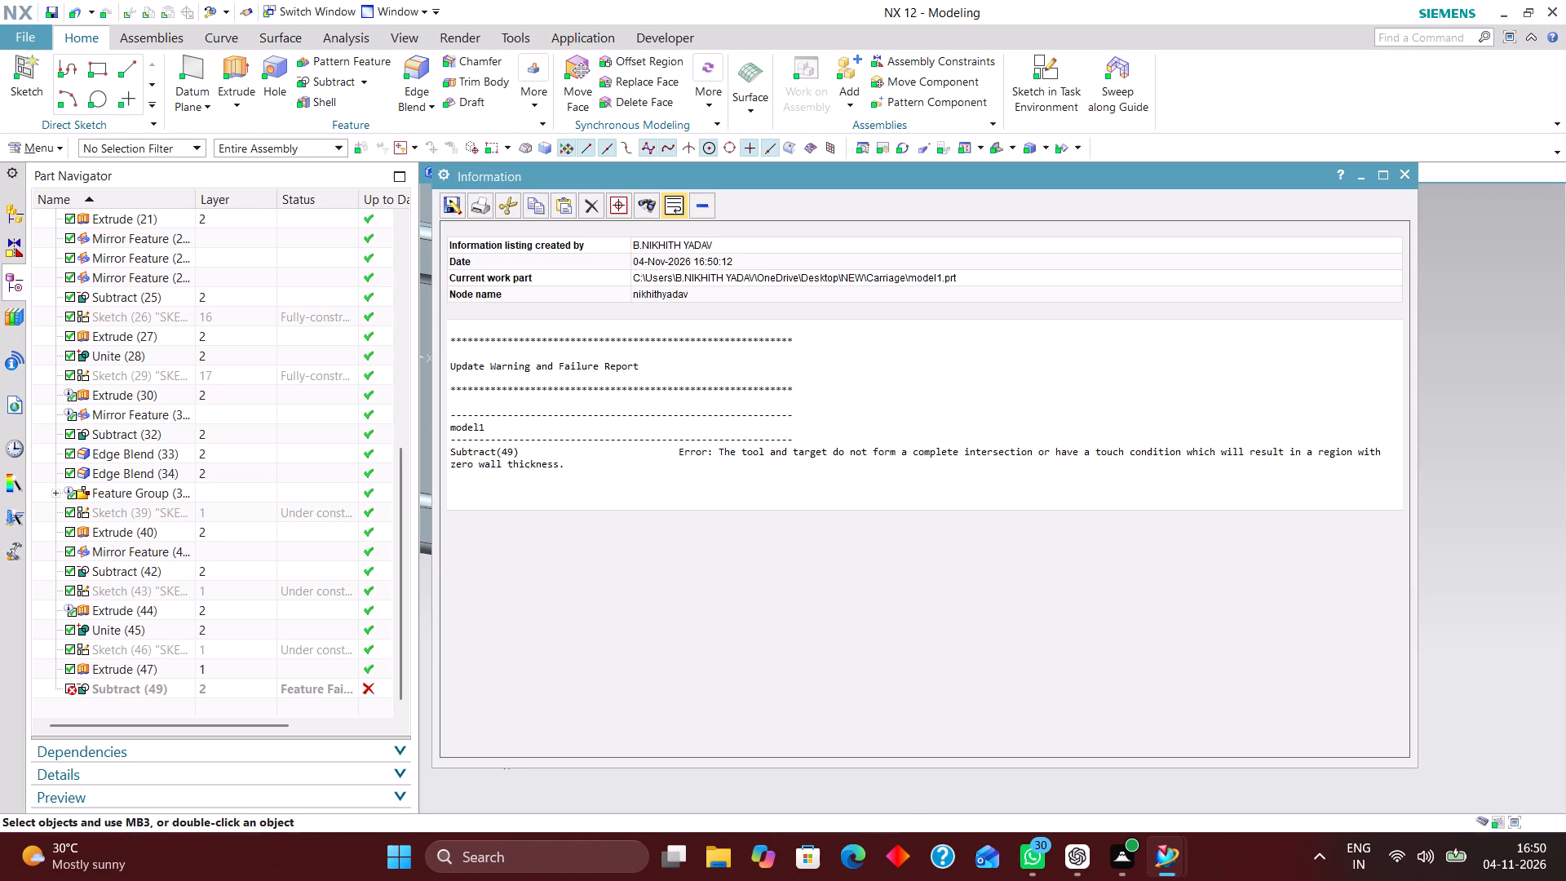
click(1406, 176)
Delete the rectangular block's Subtract feature at the end of the feature history.
scroll(1241, 512, down, 2)
middle_drag(1272, 503, 1272, 504)
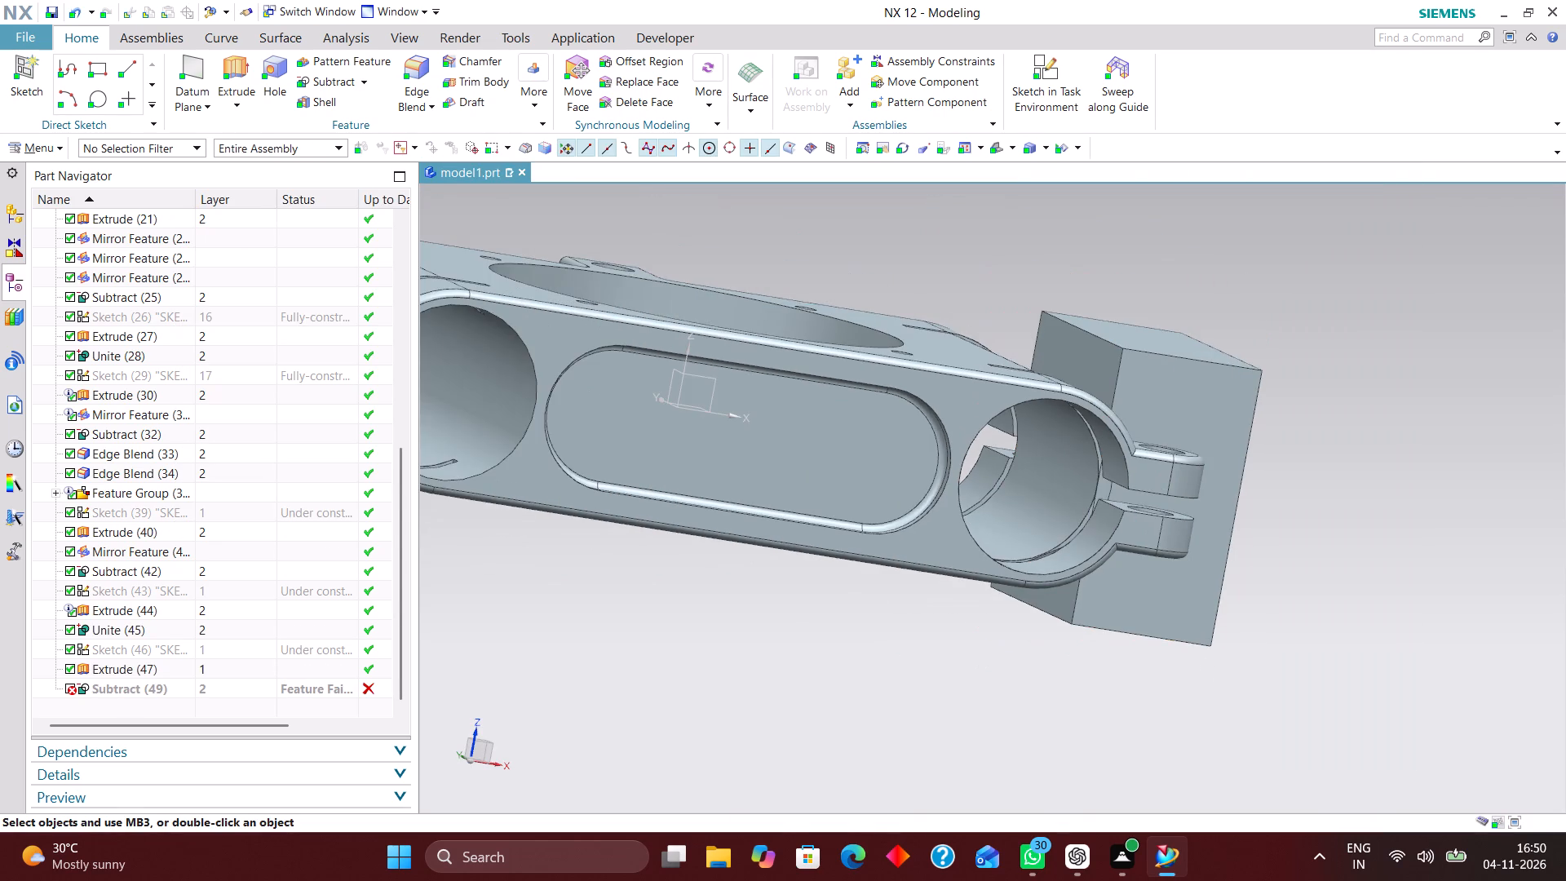
middle_drag(1272, 504, 1263, 503)
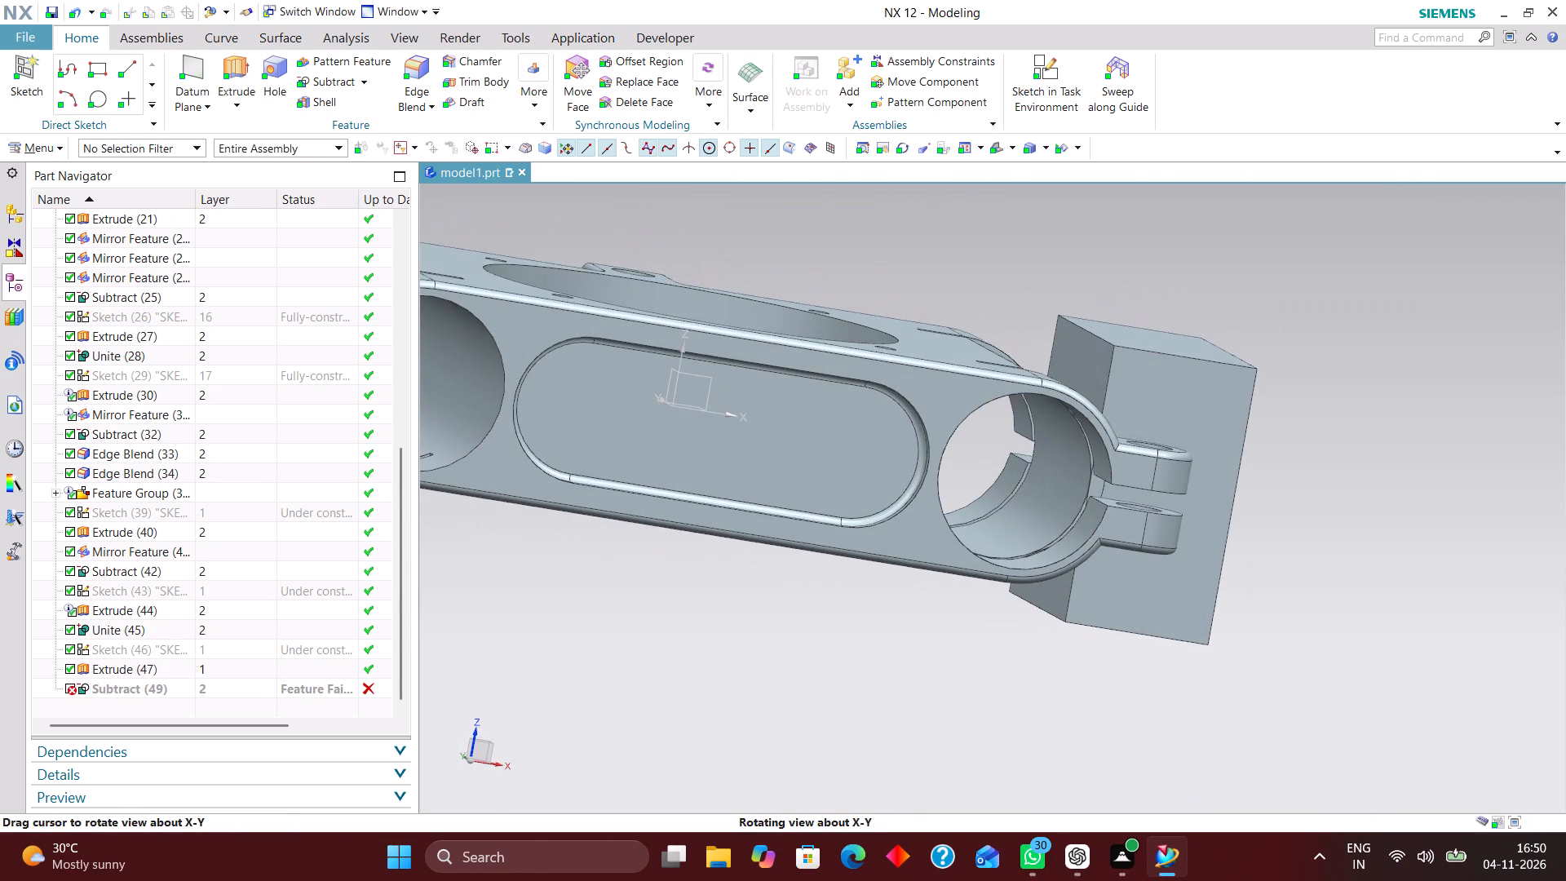
middle_drag(1263, 503, 1264, 502)
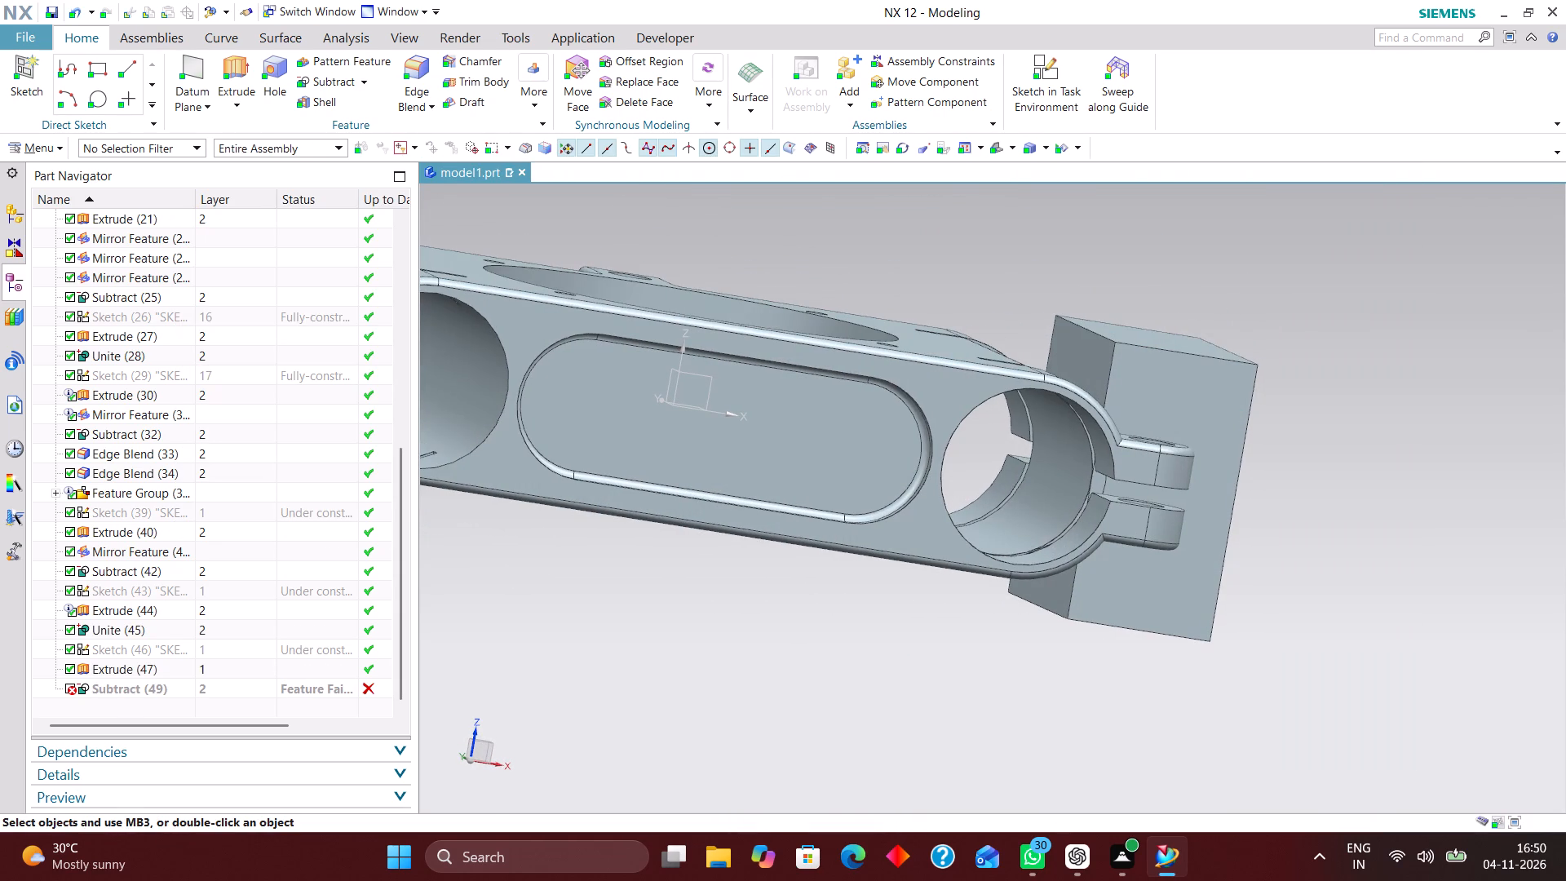
click(222, 688)
right_click(222, 688)
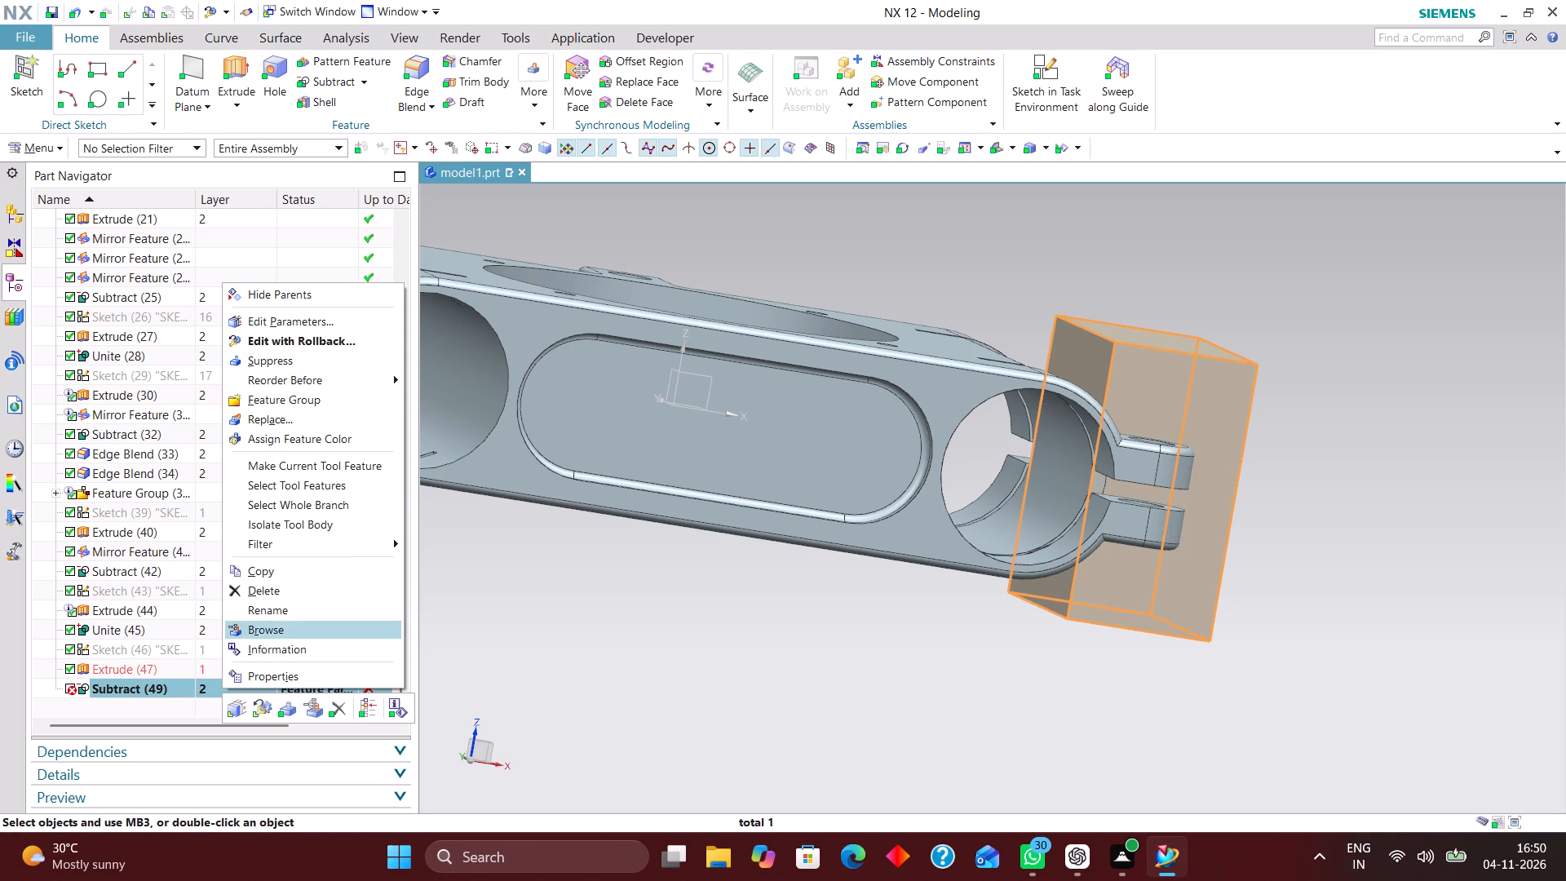
click(291, 587)
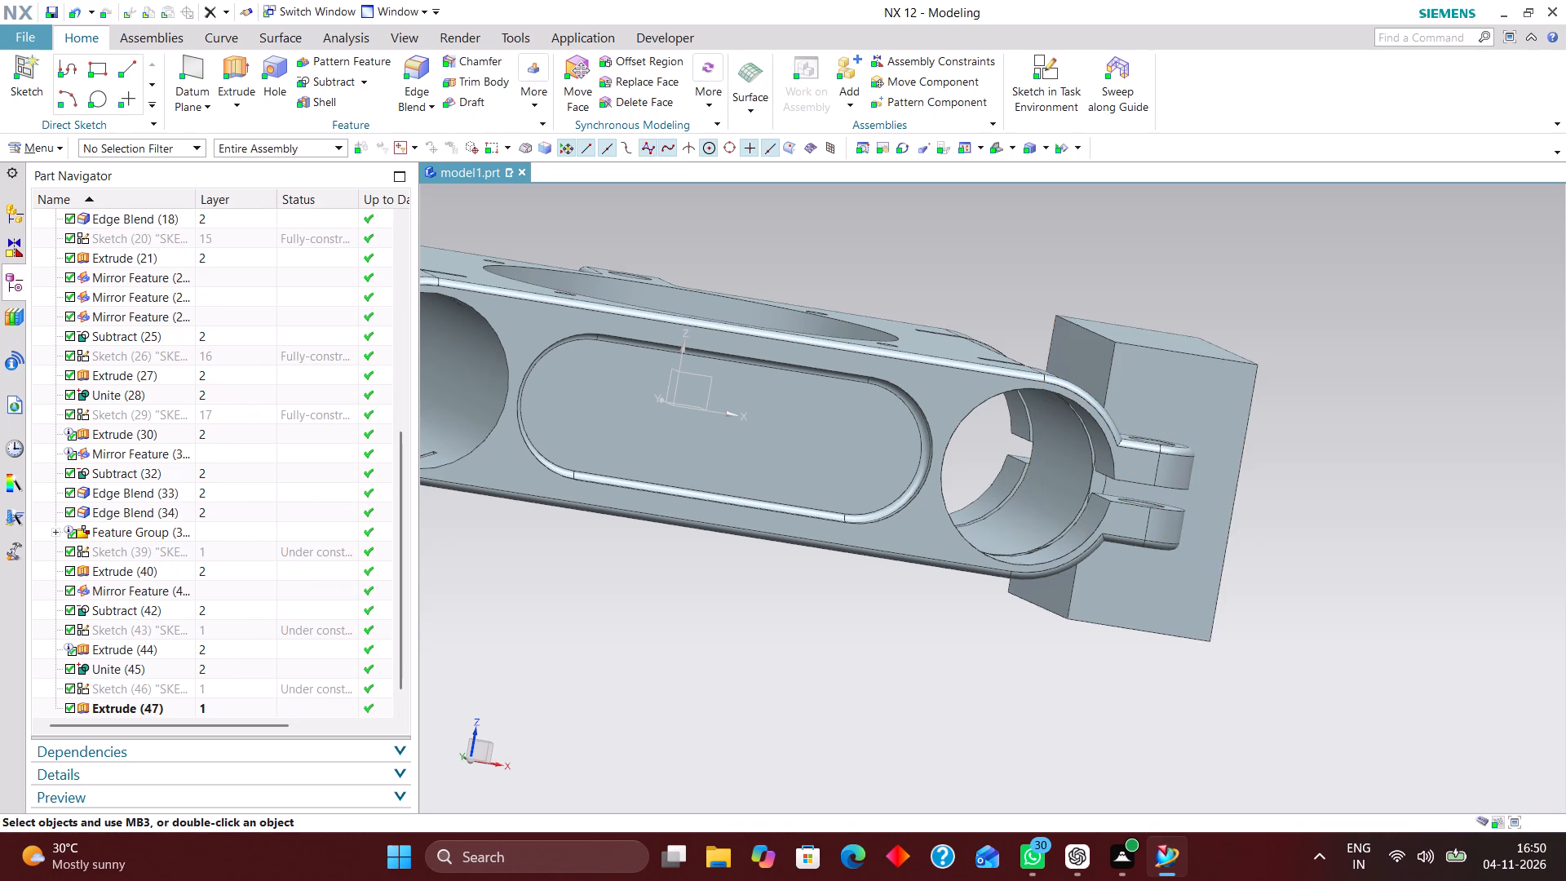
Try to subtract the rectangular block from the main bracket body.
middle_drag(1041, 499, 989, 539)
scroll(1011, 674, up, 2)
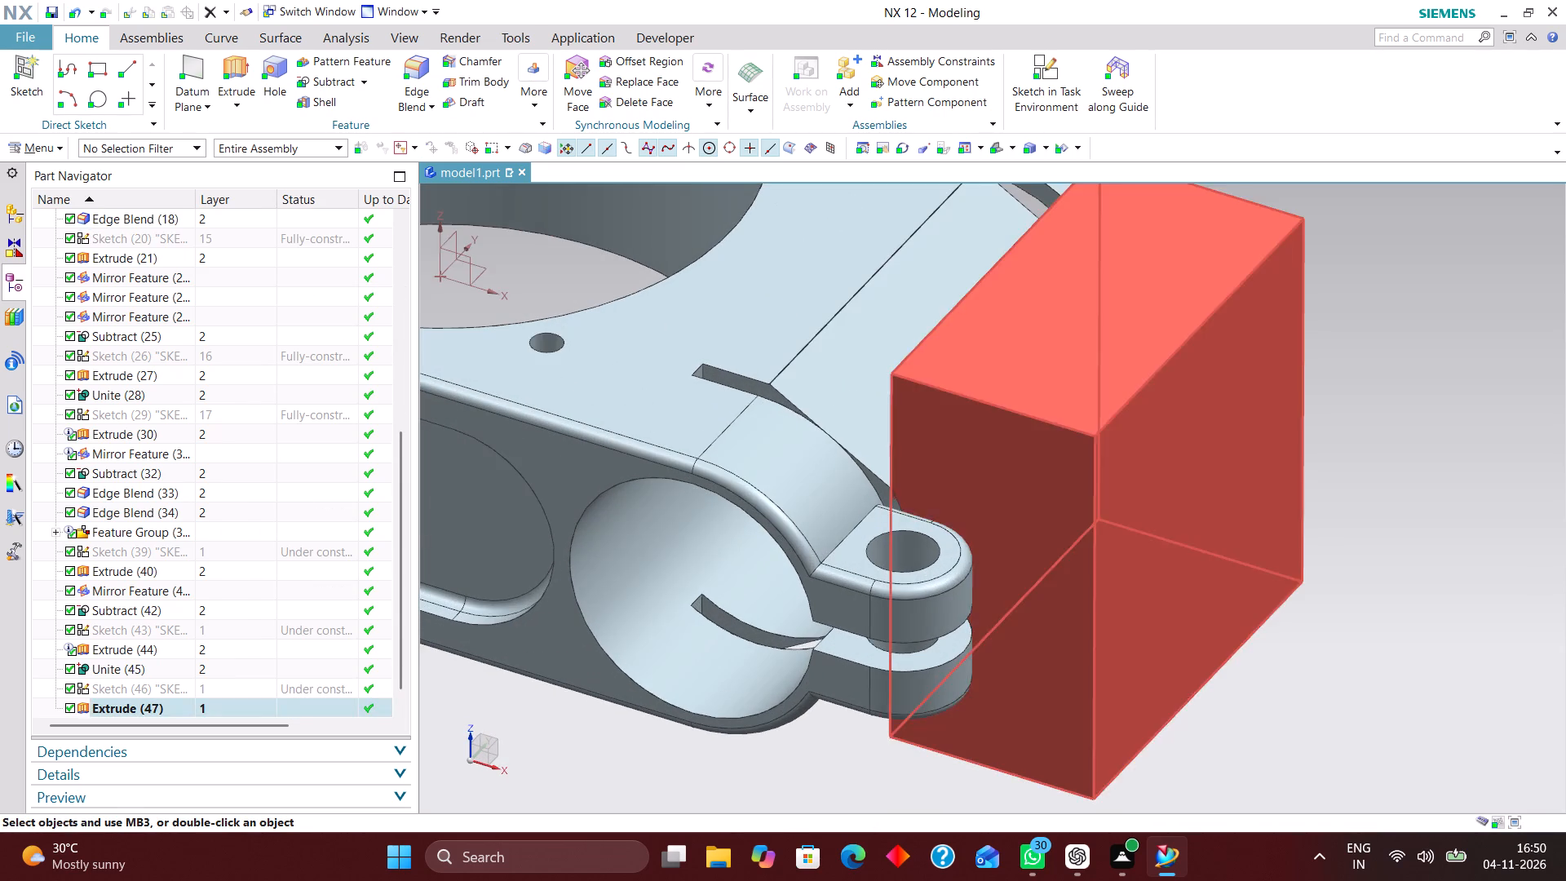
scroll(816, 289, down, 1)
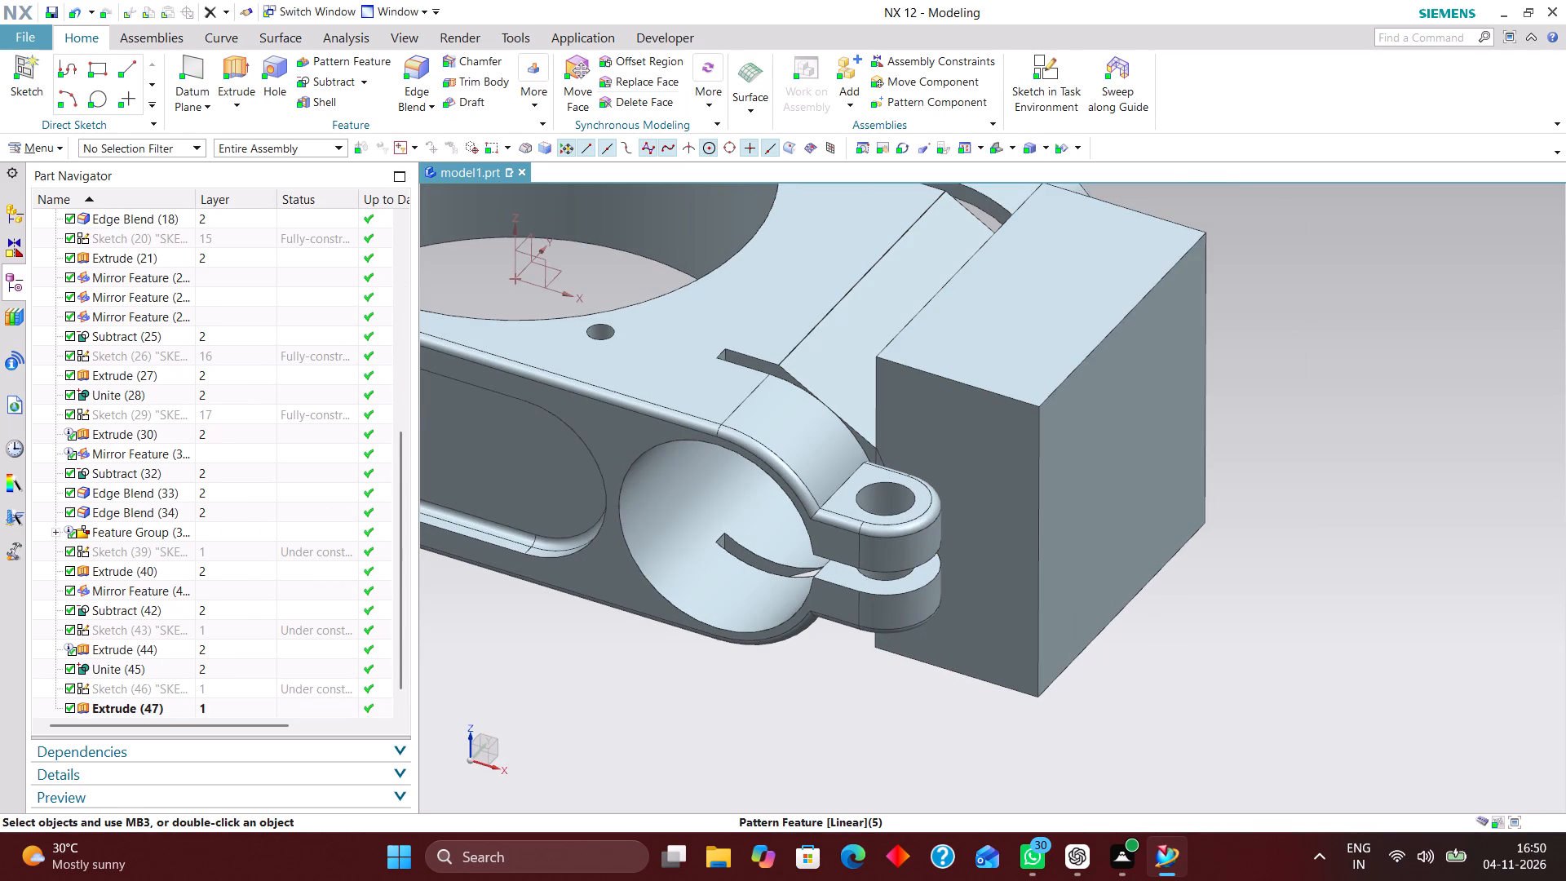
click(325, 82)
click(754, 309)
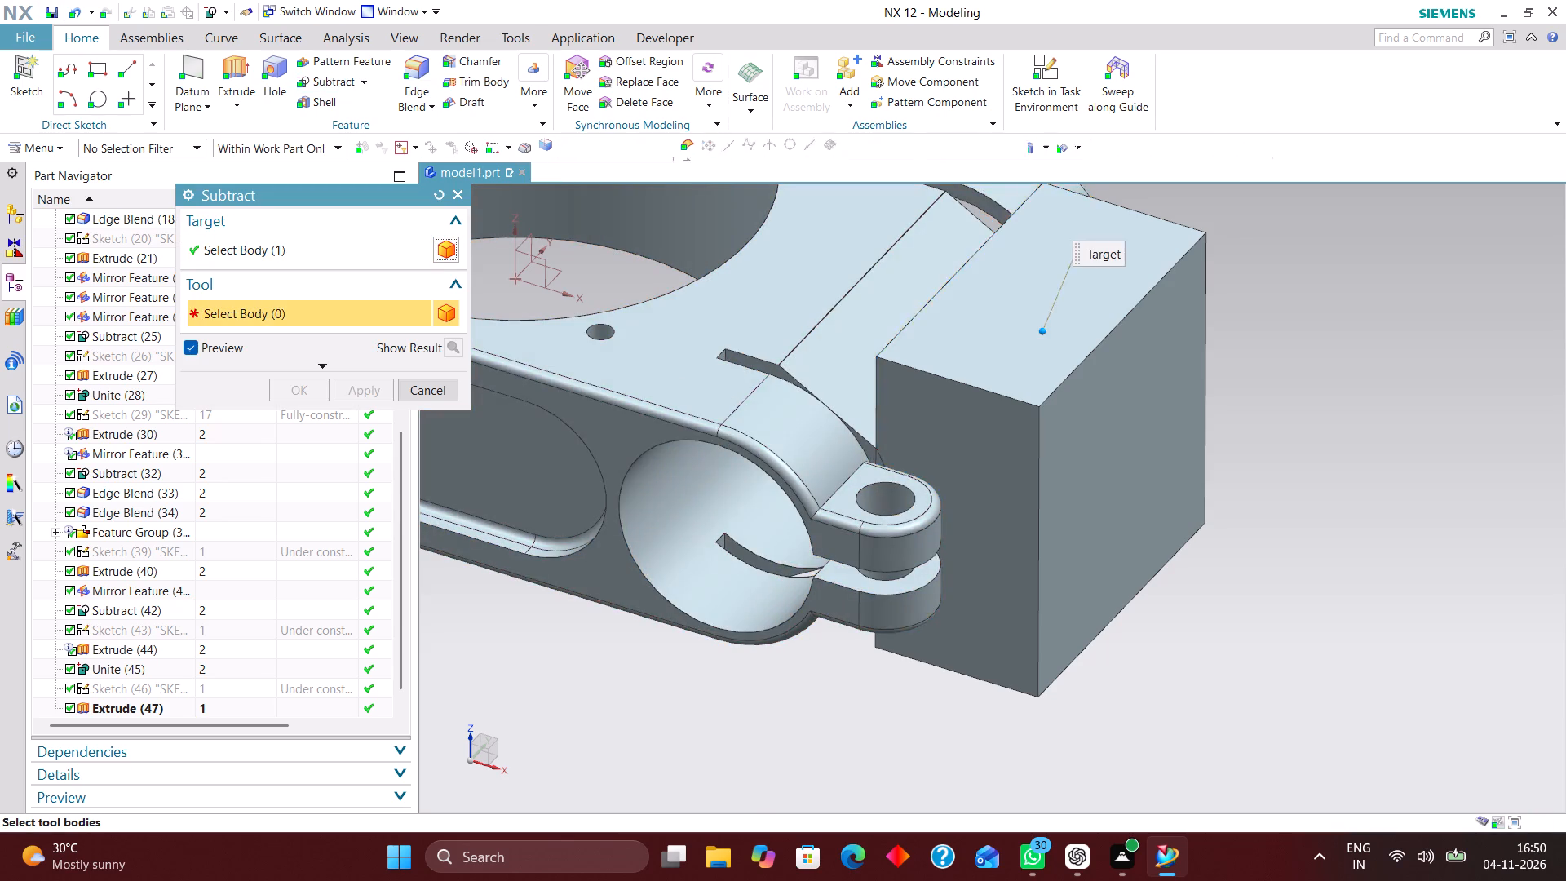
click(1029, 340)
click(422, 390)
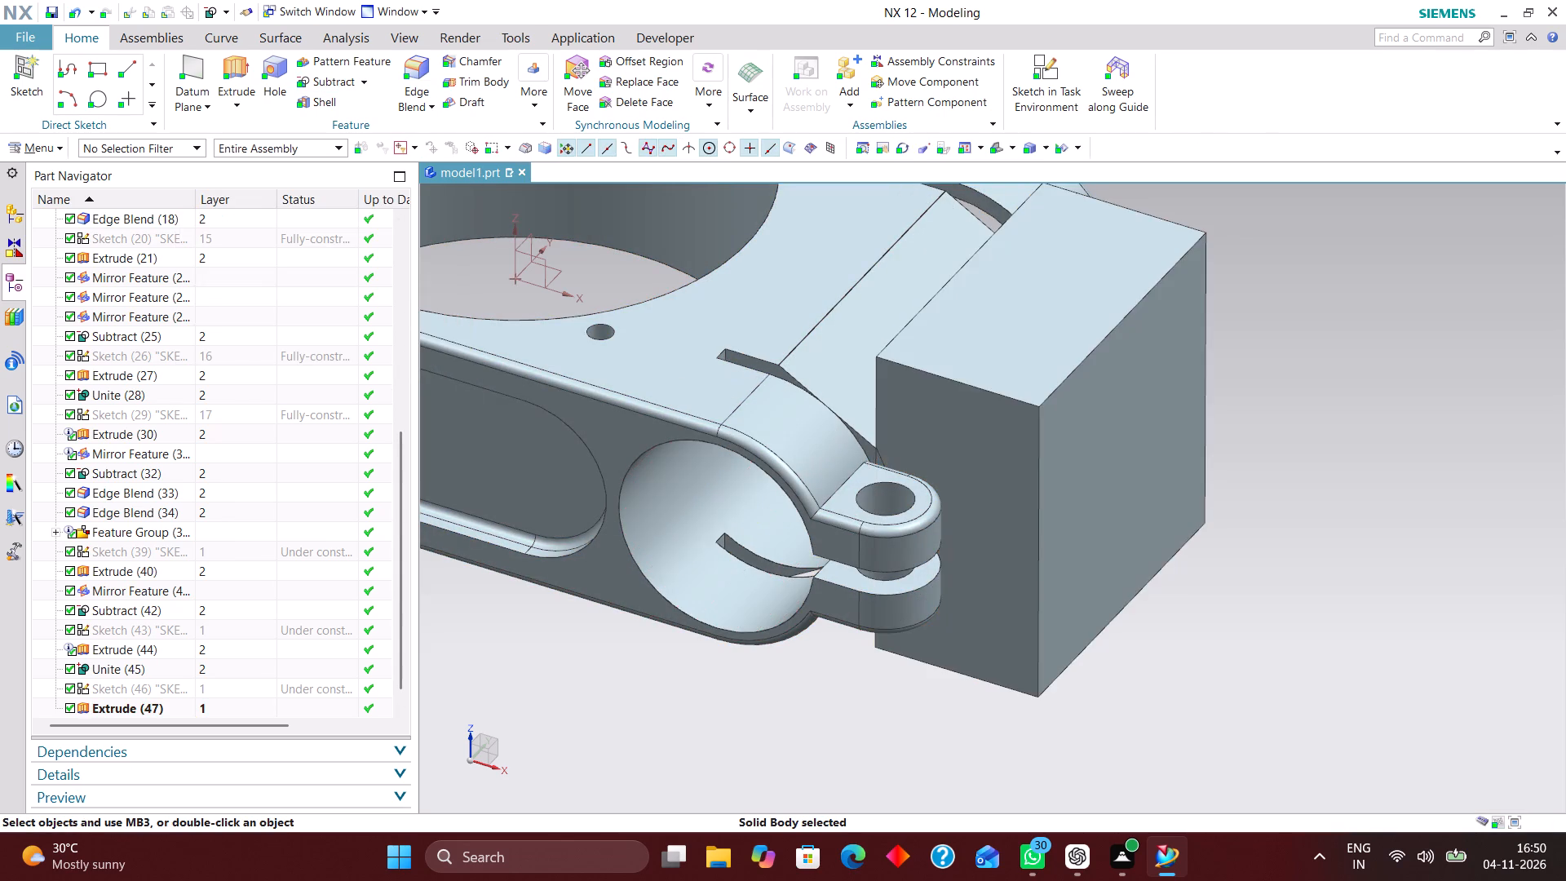
Examine how the rectangular block meets the bracket around the positive-X clamp lugs from above and below.
middle_drag(1145, 484, 1192, 487)
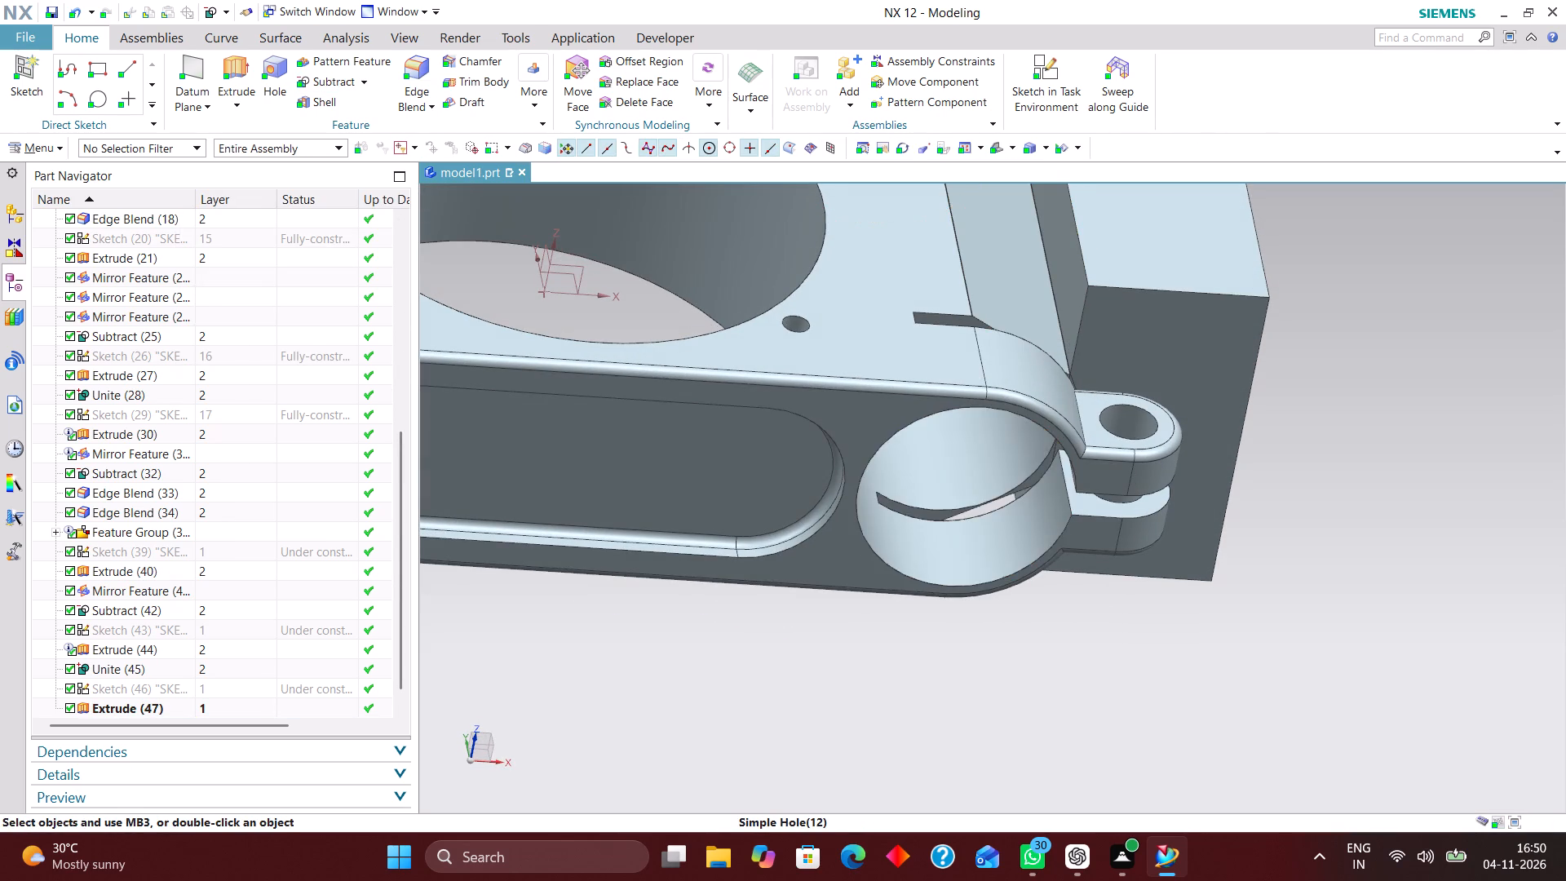
middle_drag(1175, 565, 1006, 629)
scroll(1171, 558, up, 1)
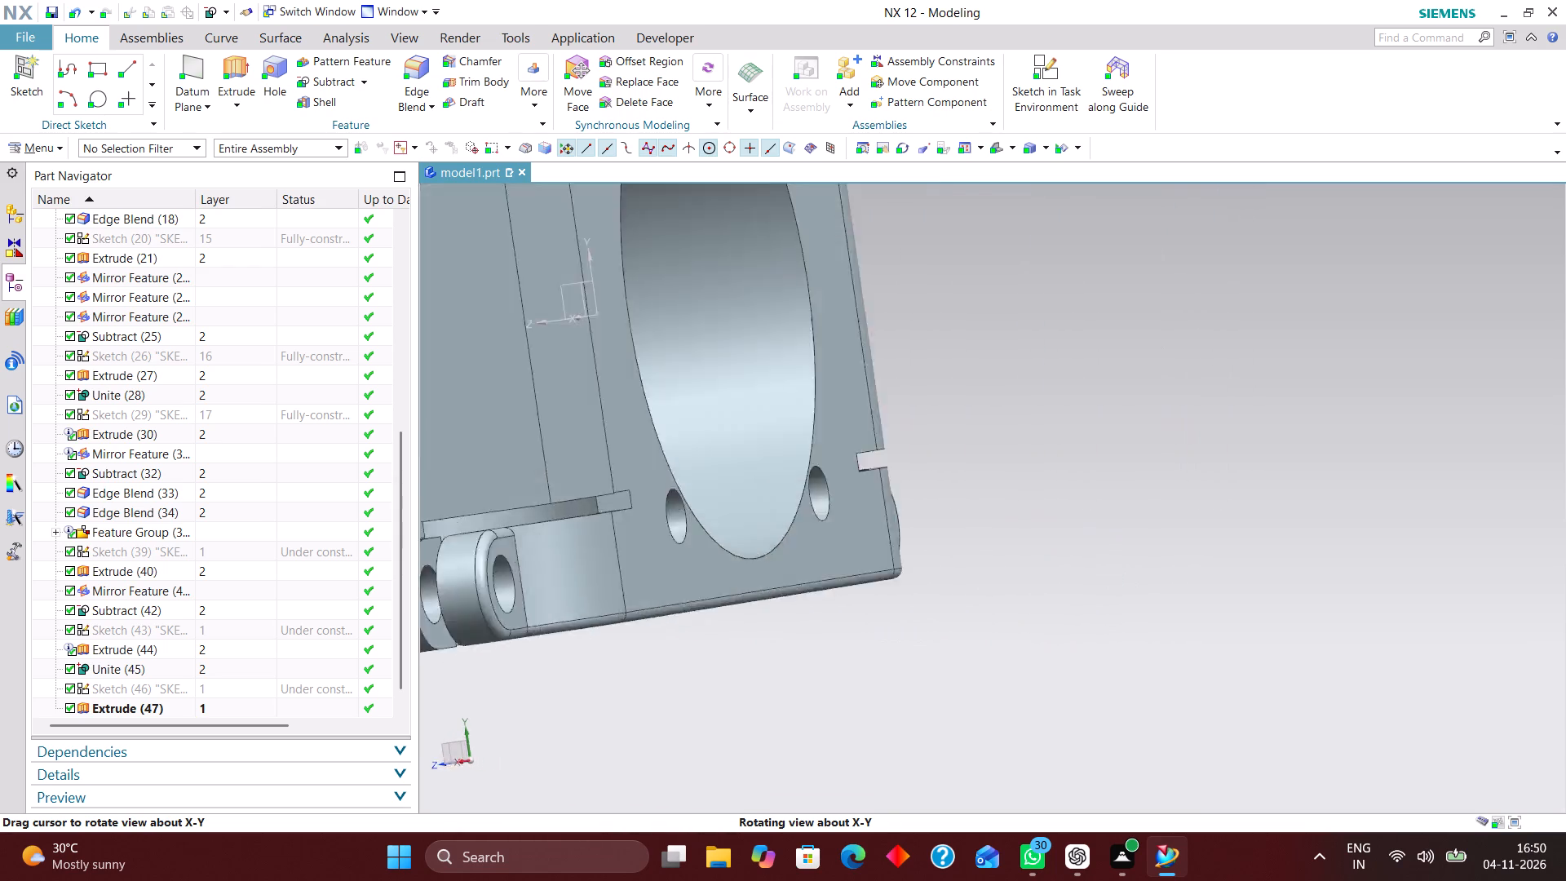
middle_drag(1006, 629, 1058, 622)
middle_drag(1094, 608, 1110, 568)
middle_drag(1110, 551, 1108, 529)
middle_click(1102, 517)
middle_drag(1077, 510, 1131, 590)
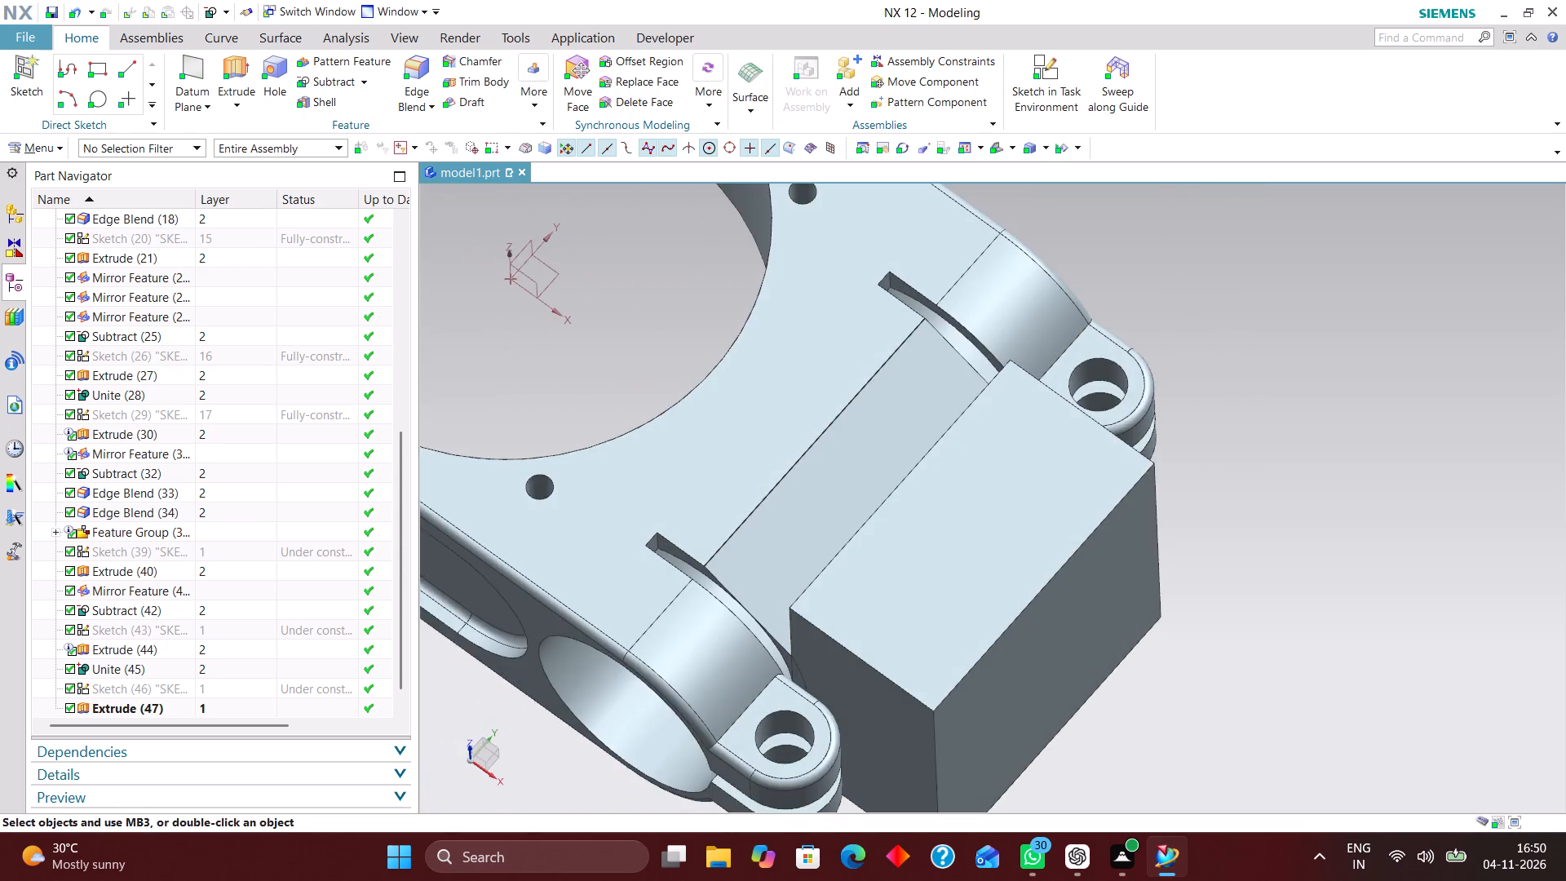
middle_drag(1181, 525, 1228, 488)
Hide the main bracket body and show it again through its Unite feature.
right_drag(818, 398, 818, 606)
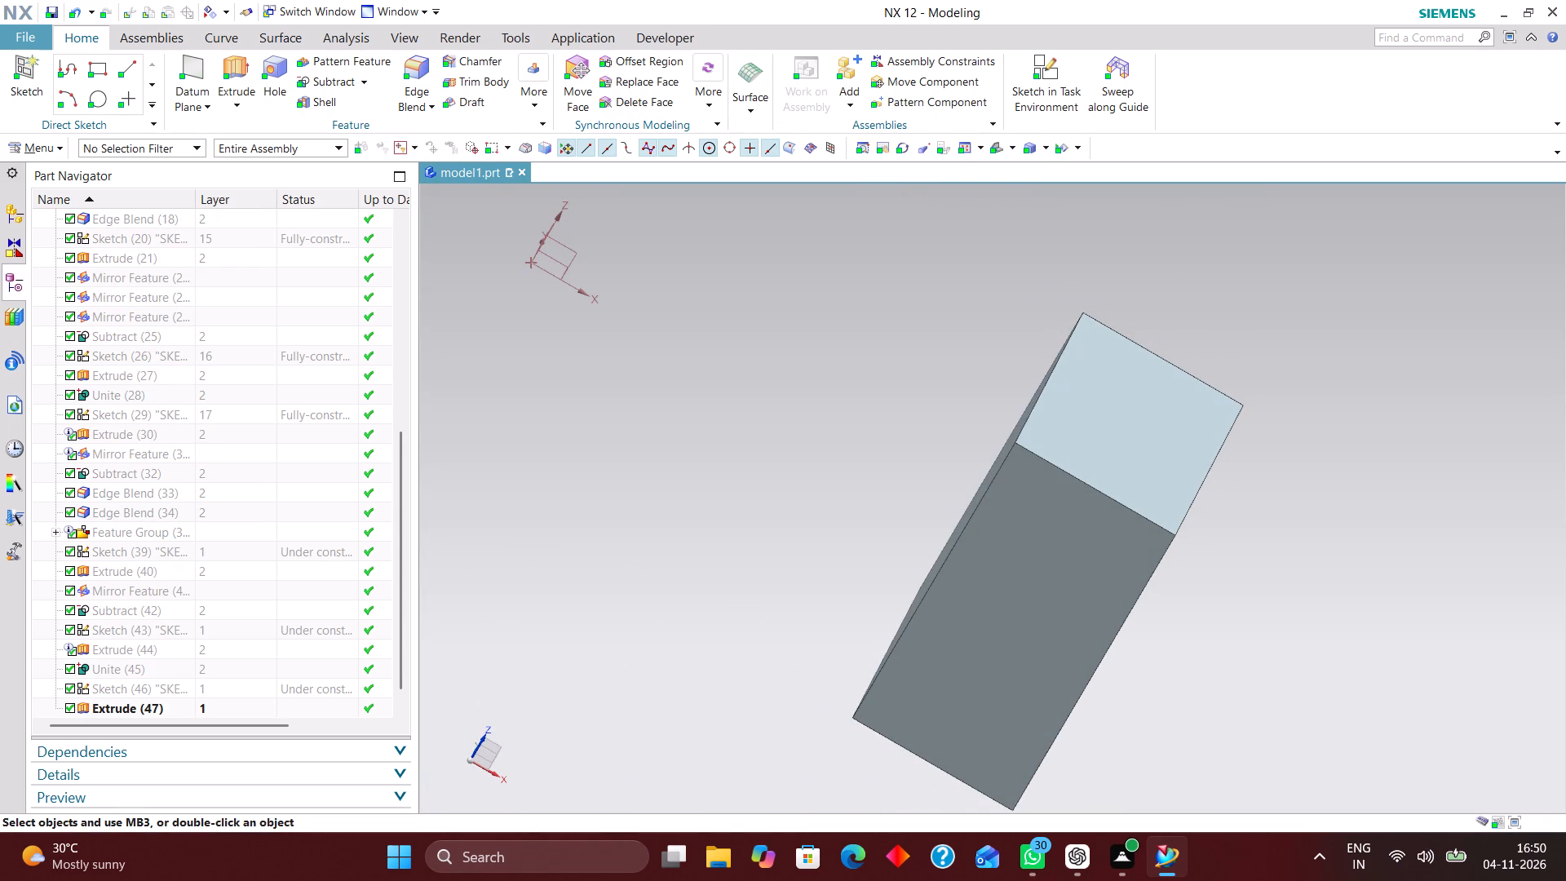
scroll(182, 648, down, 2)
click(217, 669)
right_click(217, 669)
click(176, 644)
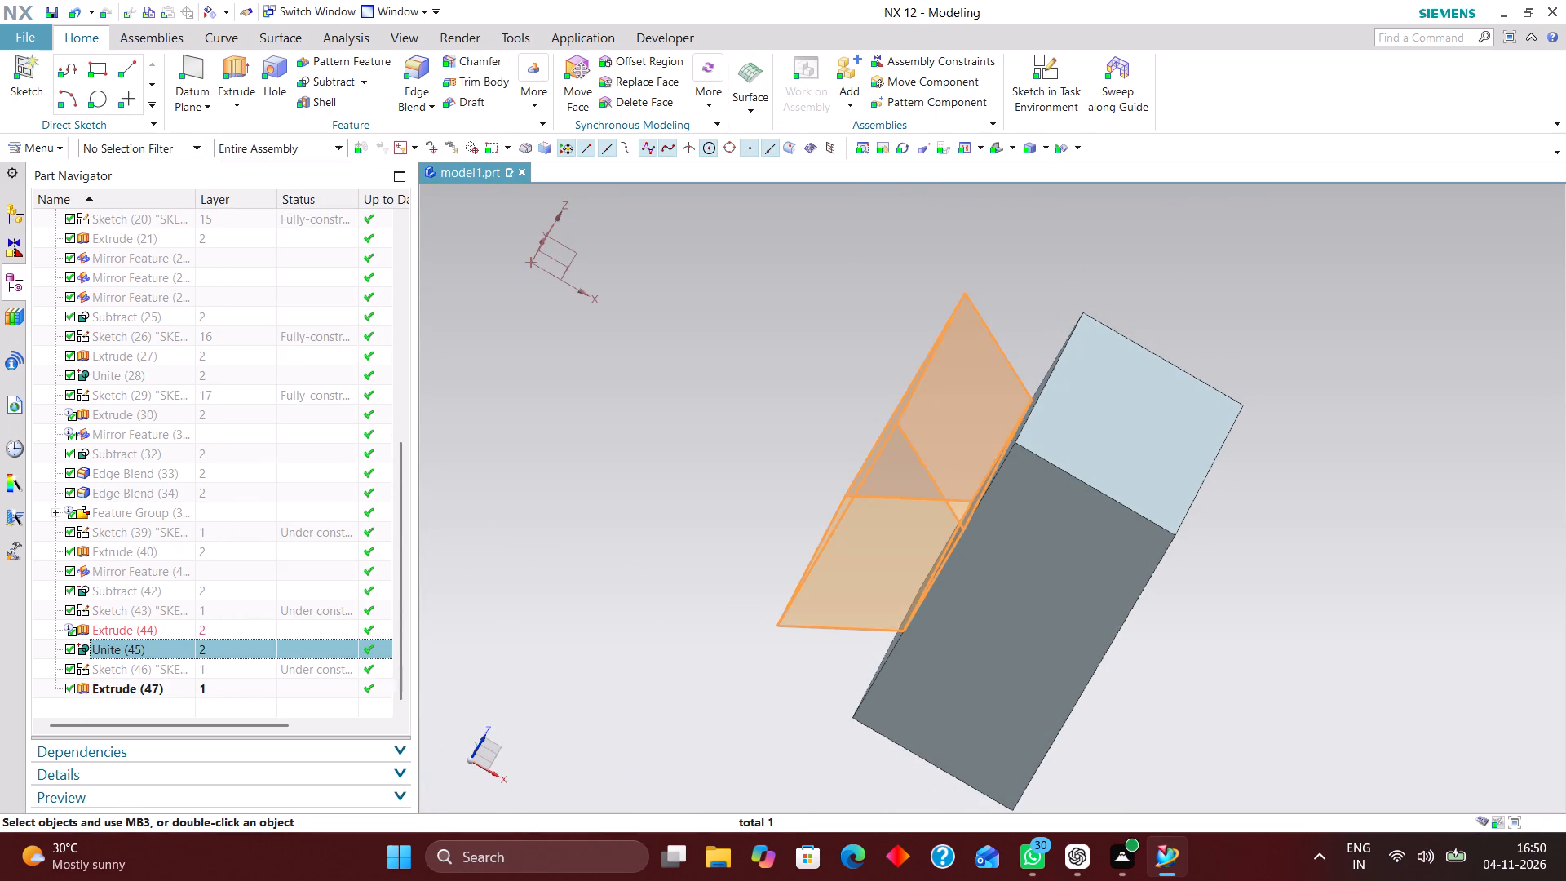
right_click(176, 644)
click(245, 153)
Examine the cleared bore, the clamp slots and the rectangular block's contact with the bracket from several angles.
middle_drag(1227, 509, 1181, 471)
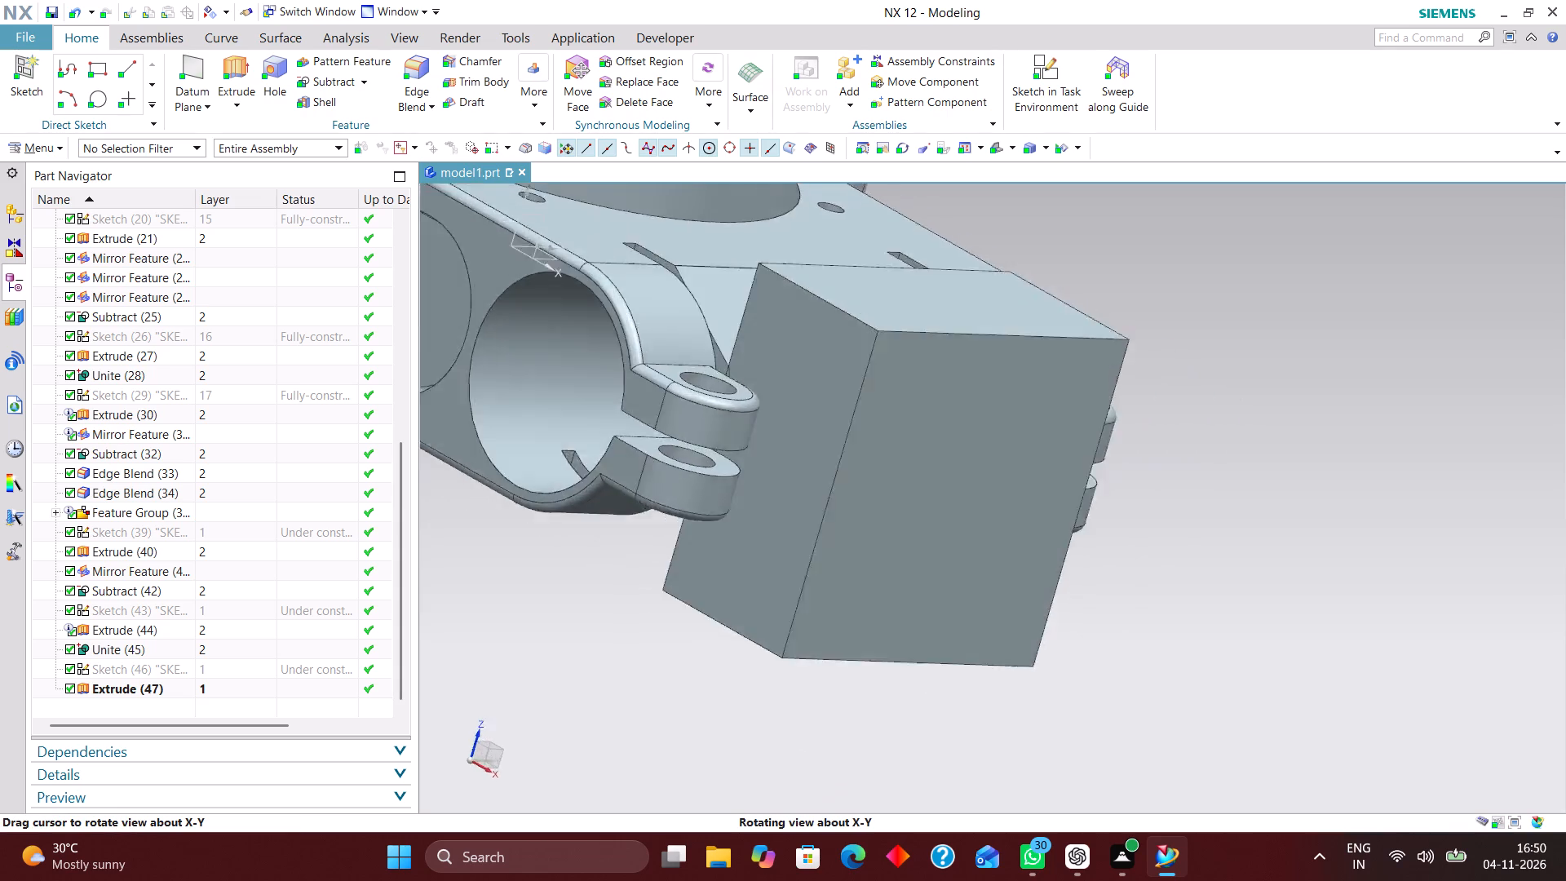
middle_drag(1181, 471, 1232, 522)
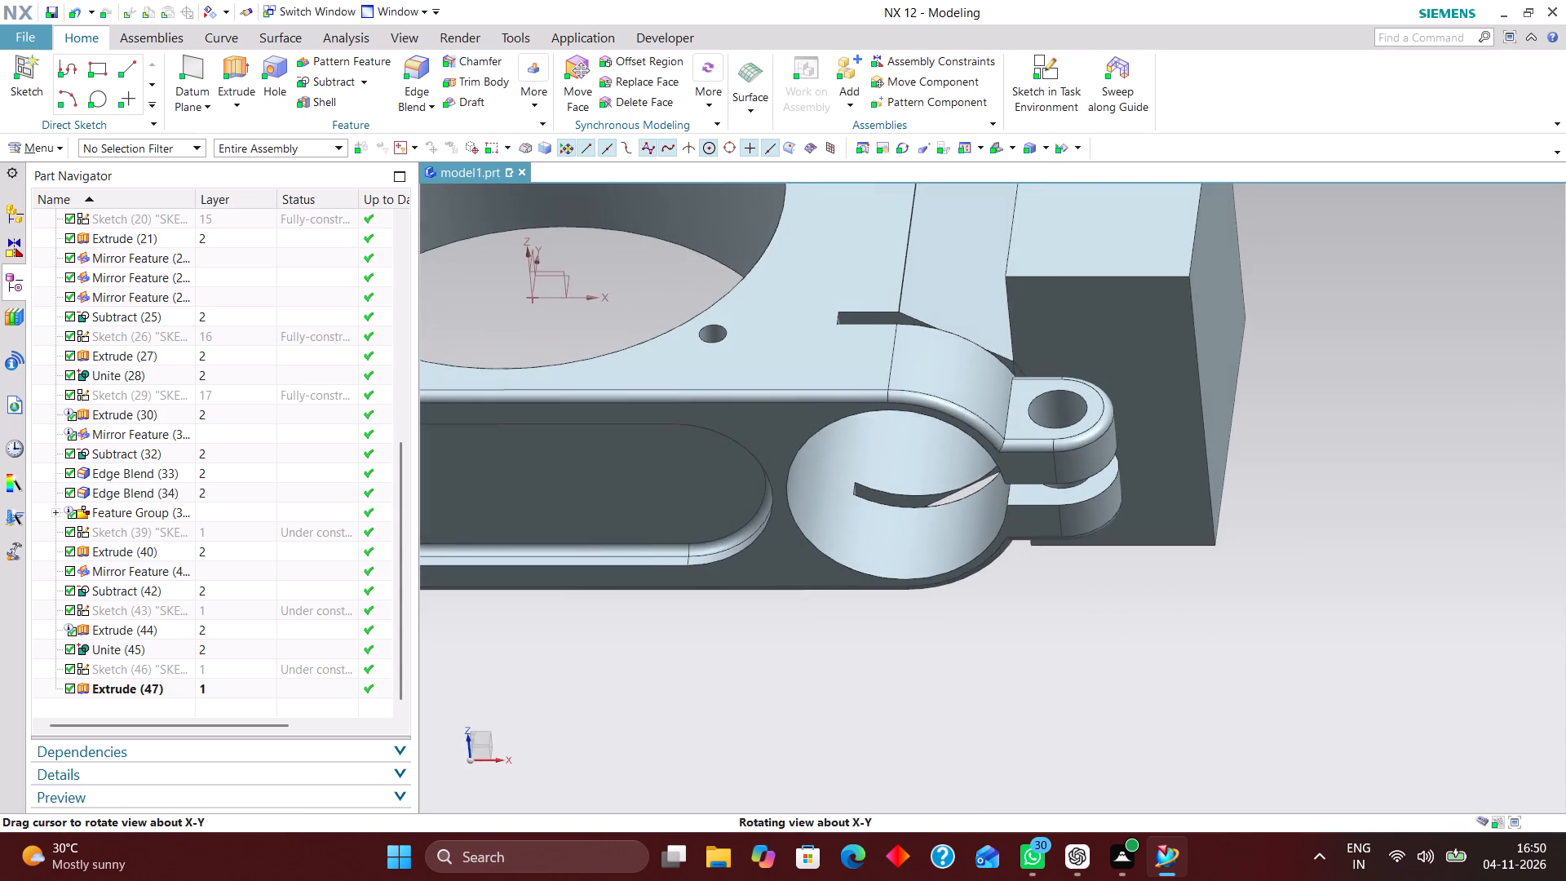
middle_drag(1232, 522, 1238, 515)
scroll(1055, 336, up, 7)
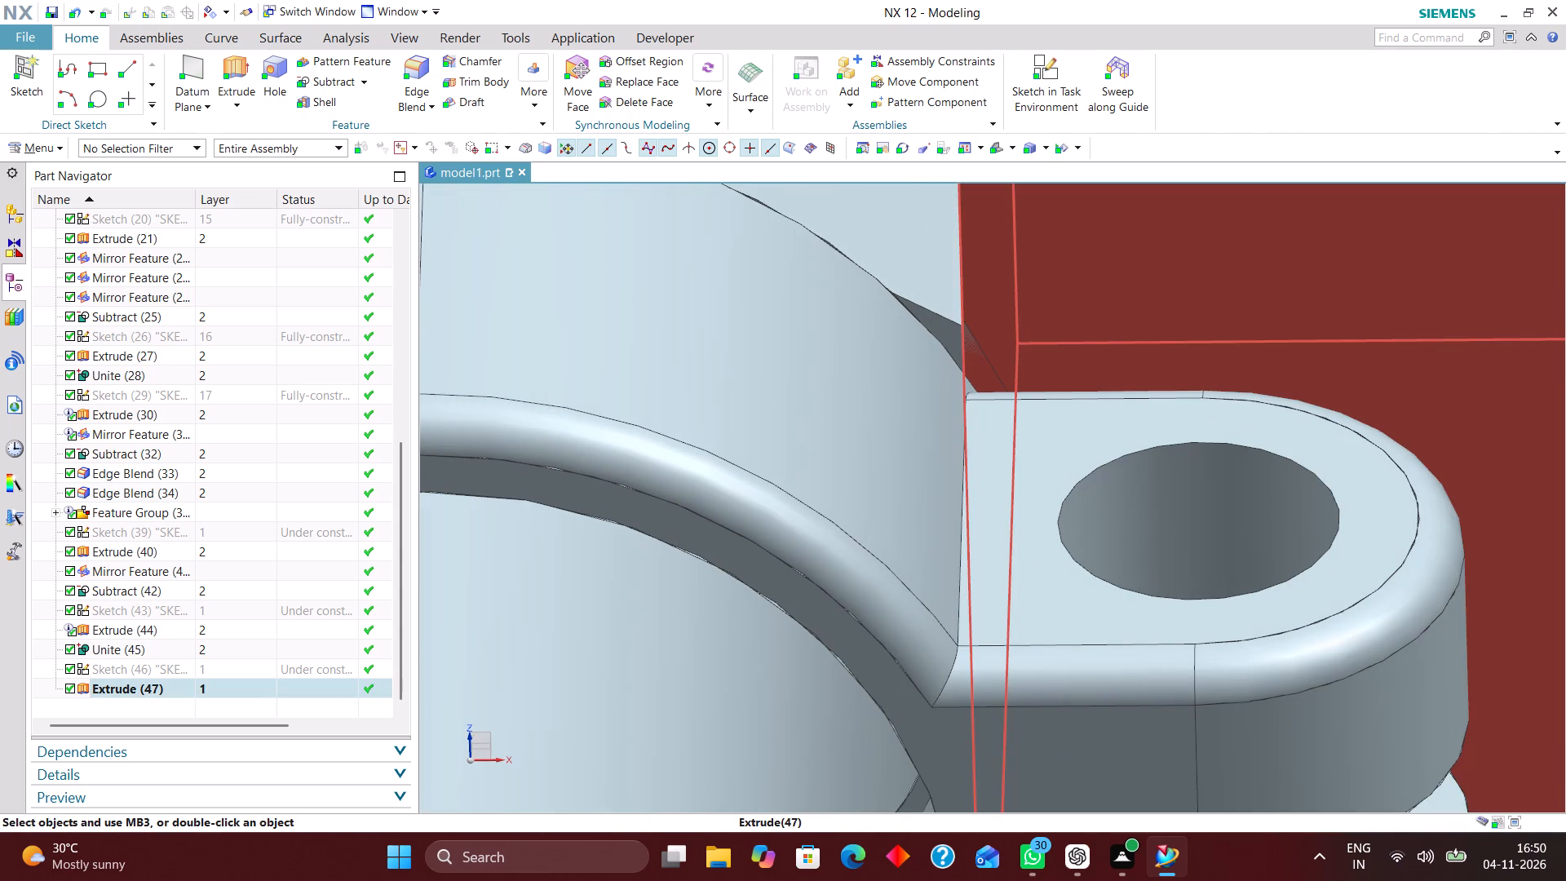
scroll(979, 265, down, 5)
scroll(1002, 414, down, 2)
right_drag(1295, 353, 1206, 354)
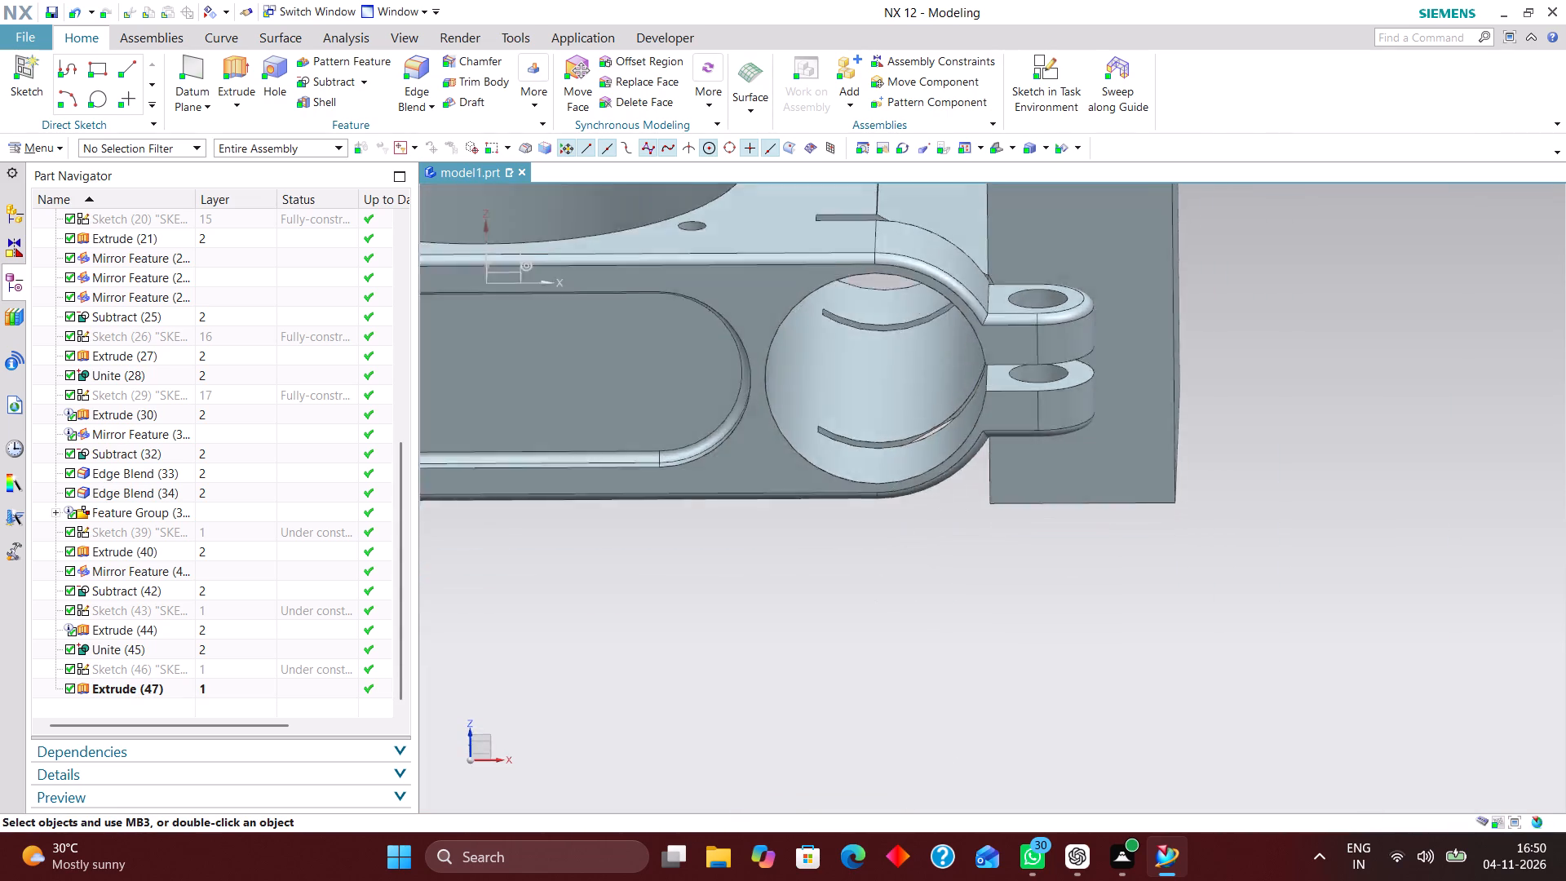
scroll(1104, 518, down, 4)
middle_drag(1149, 362, 1140, 404)
scroll(1073, 443, up, 6)
scroll(998, 400, down, 3)
scroll(1051, 337, up, 2)
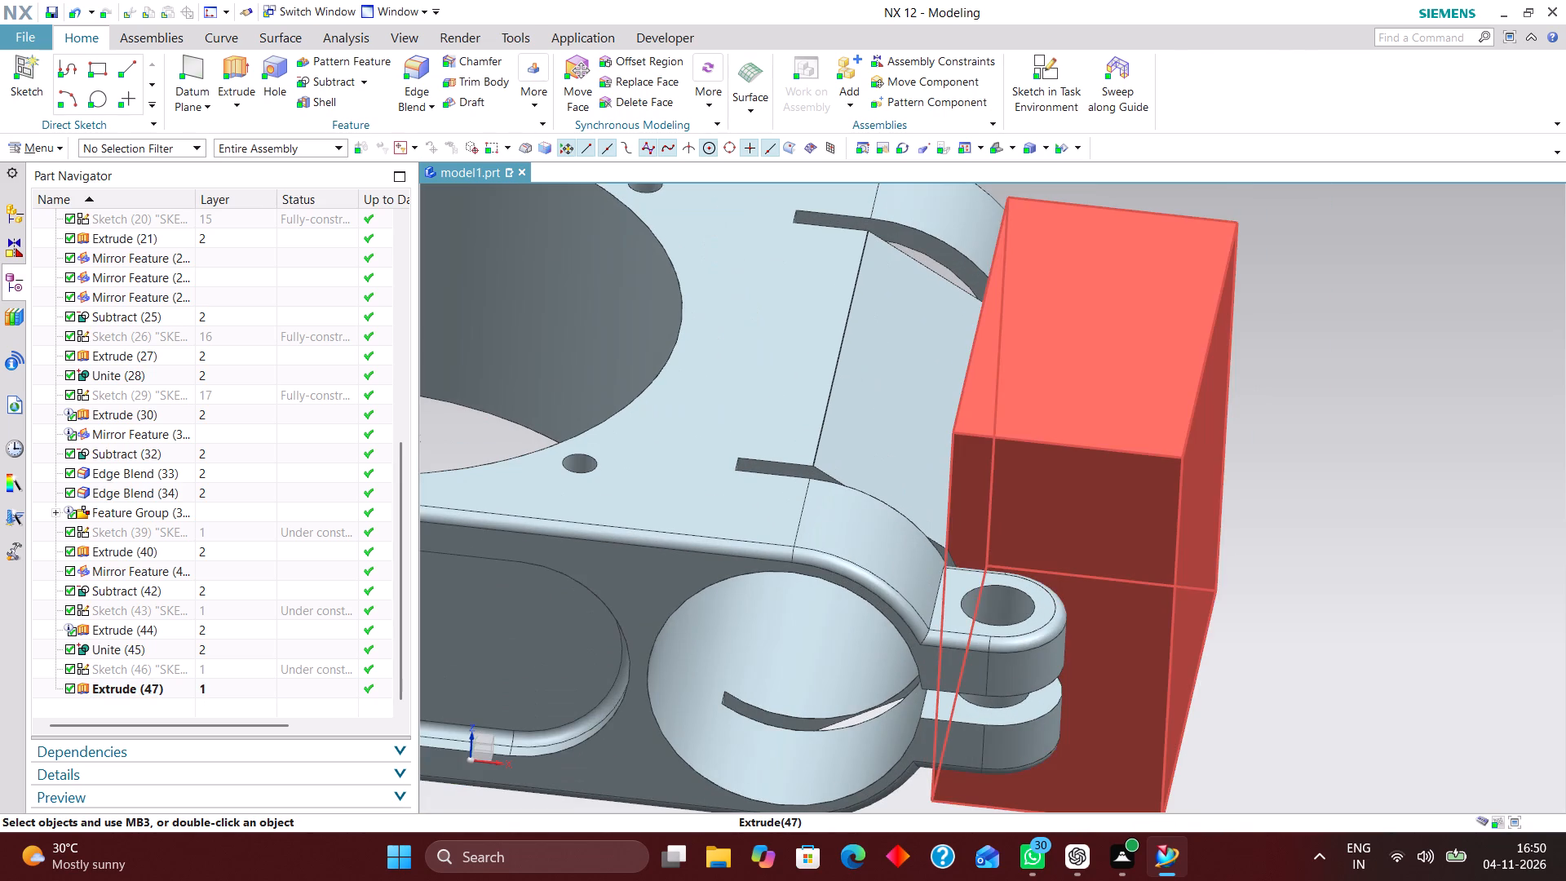
middle_drag(1248, 503, 1282, 482)
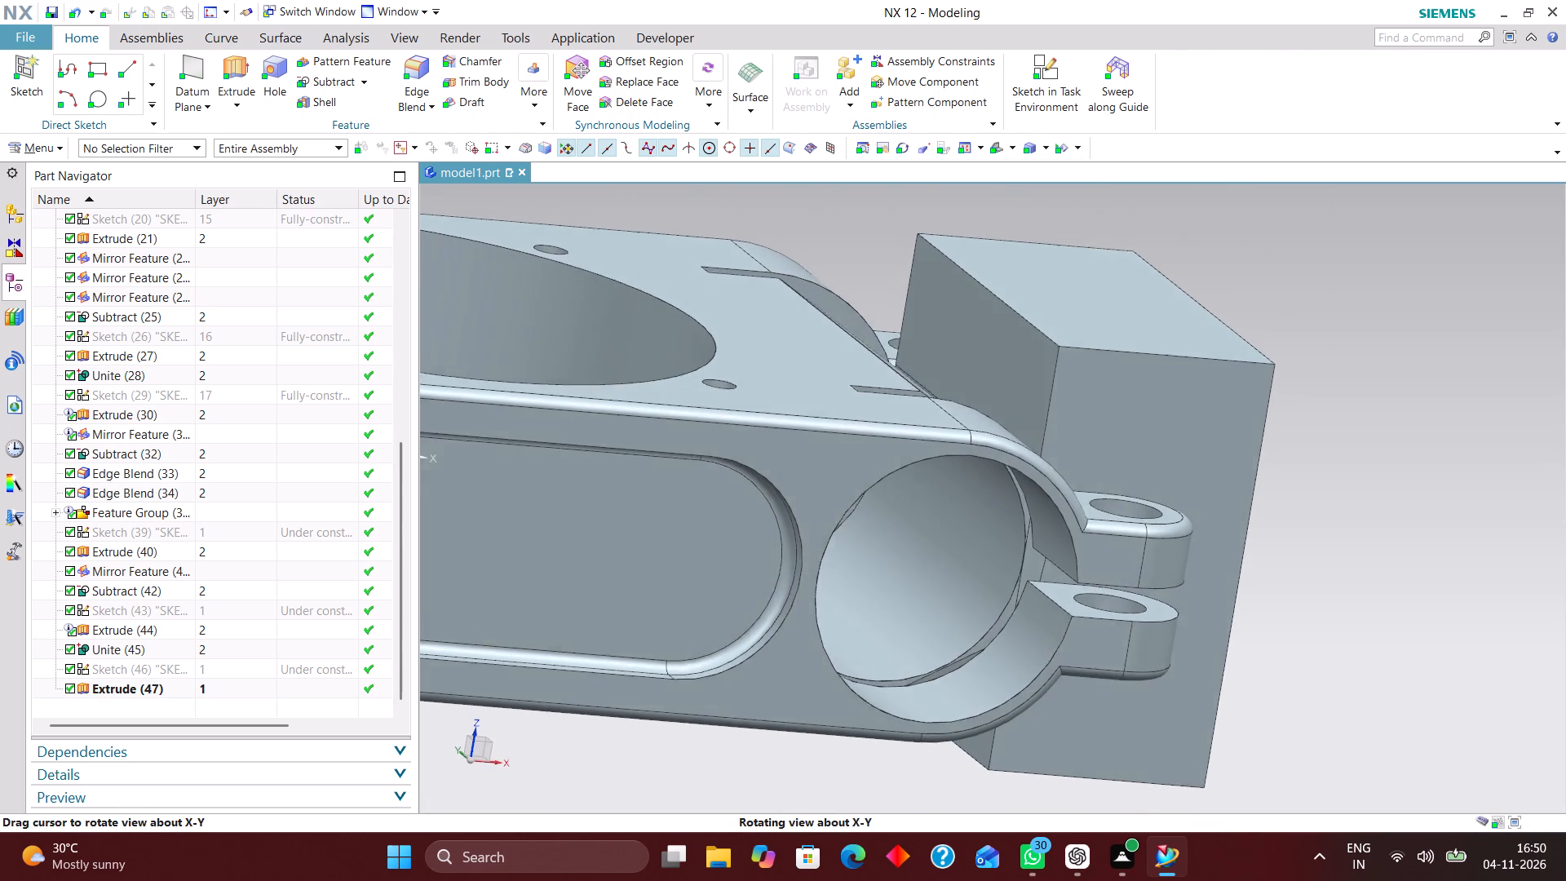
middle_drag(1282, 482, 1301, 479)
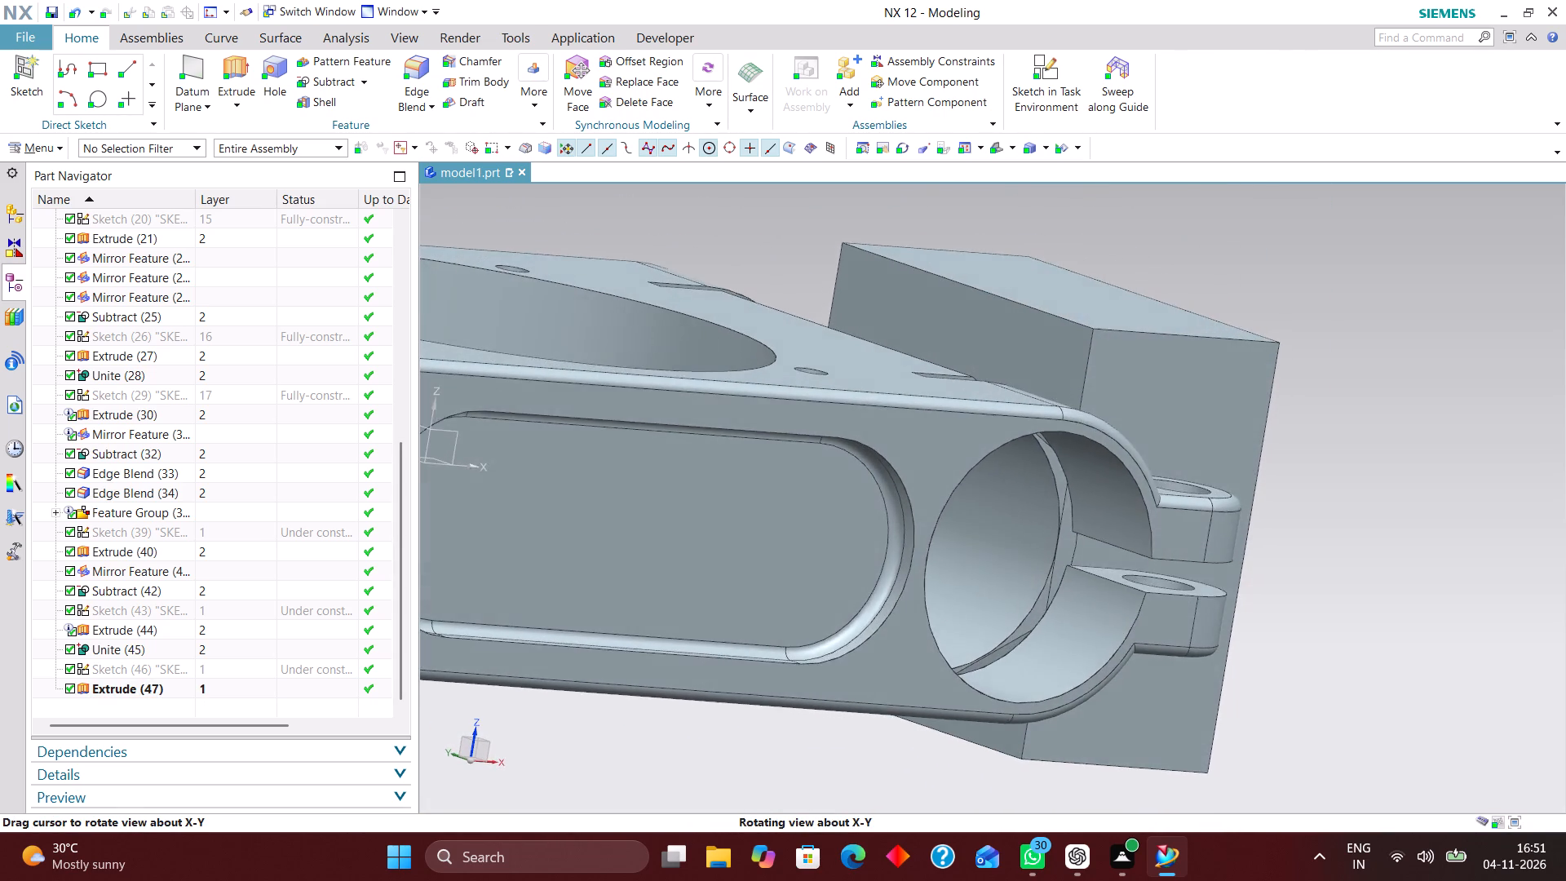
middle_drag(1301, 479, 1322, 471)
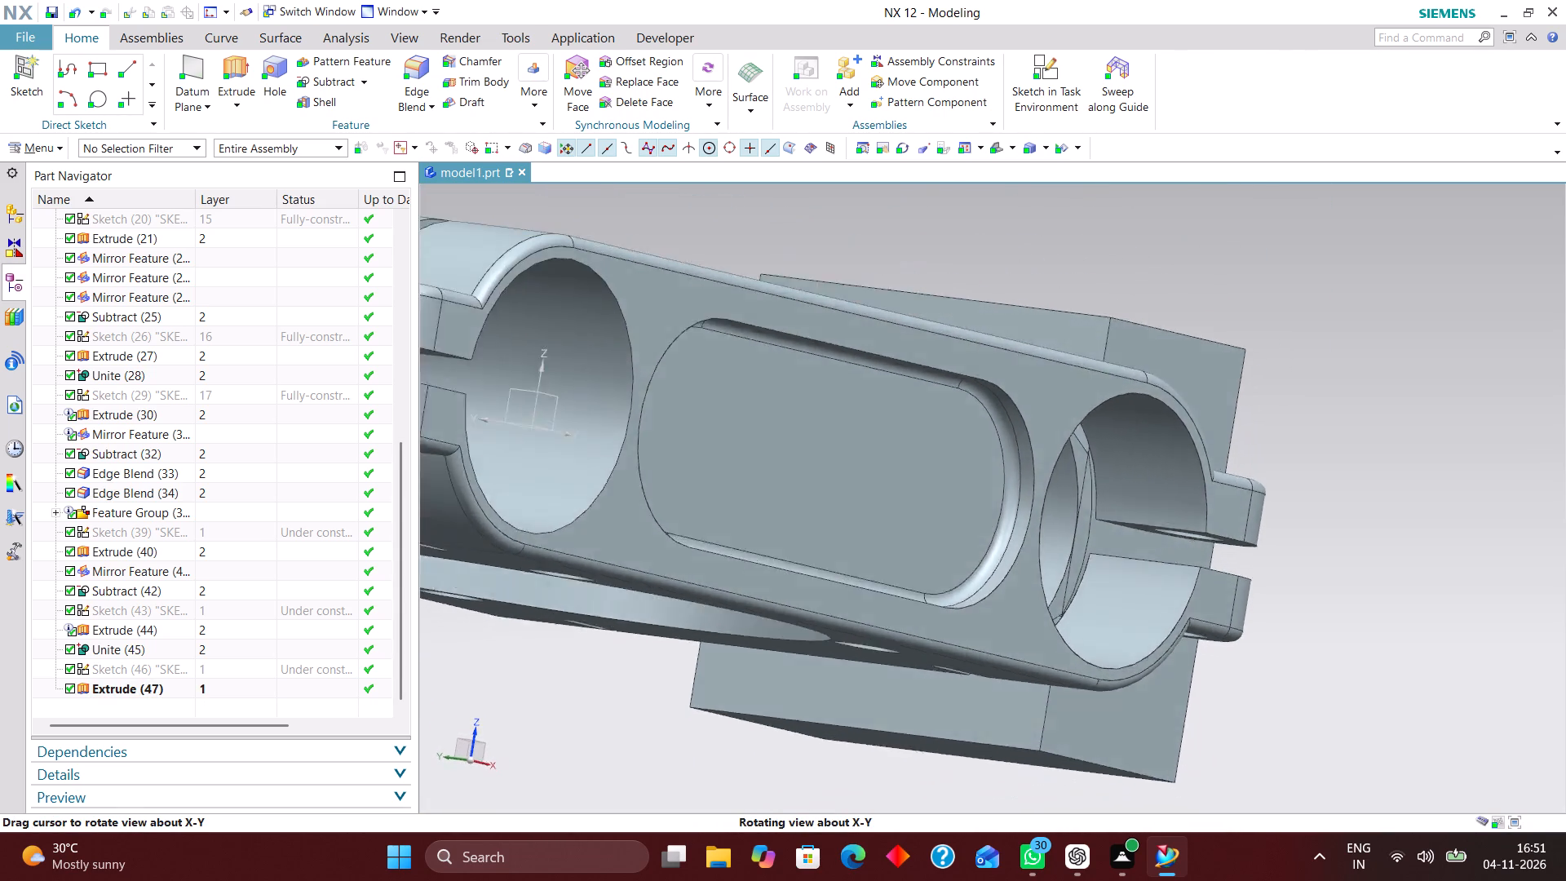
middle_drag(1322, 471, 1298, 547)
scroll(1328, 527, up, 1)
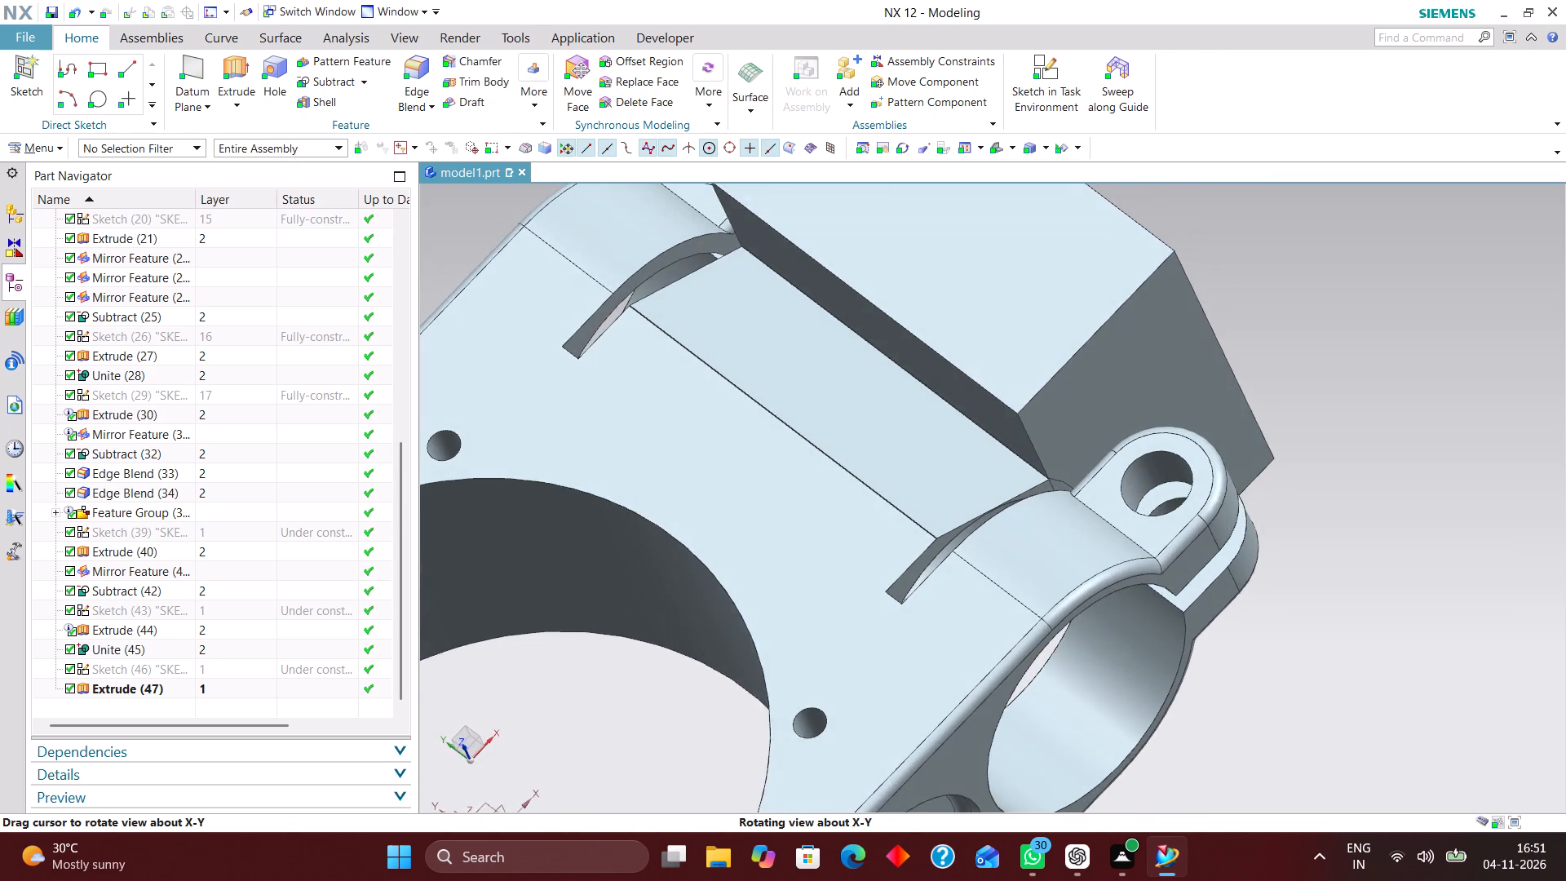
middle_drag(1298, 547, 1297, 549)
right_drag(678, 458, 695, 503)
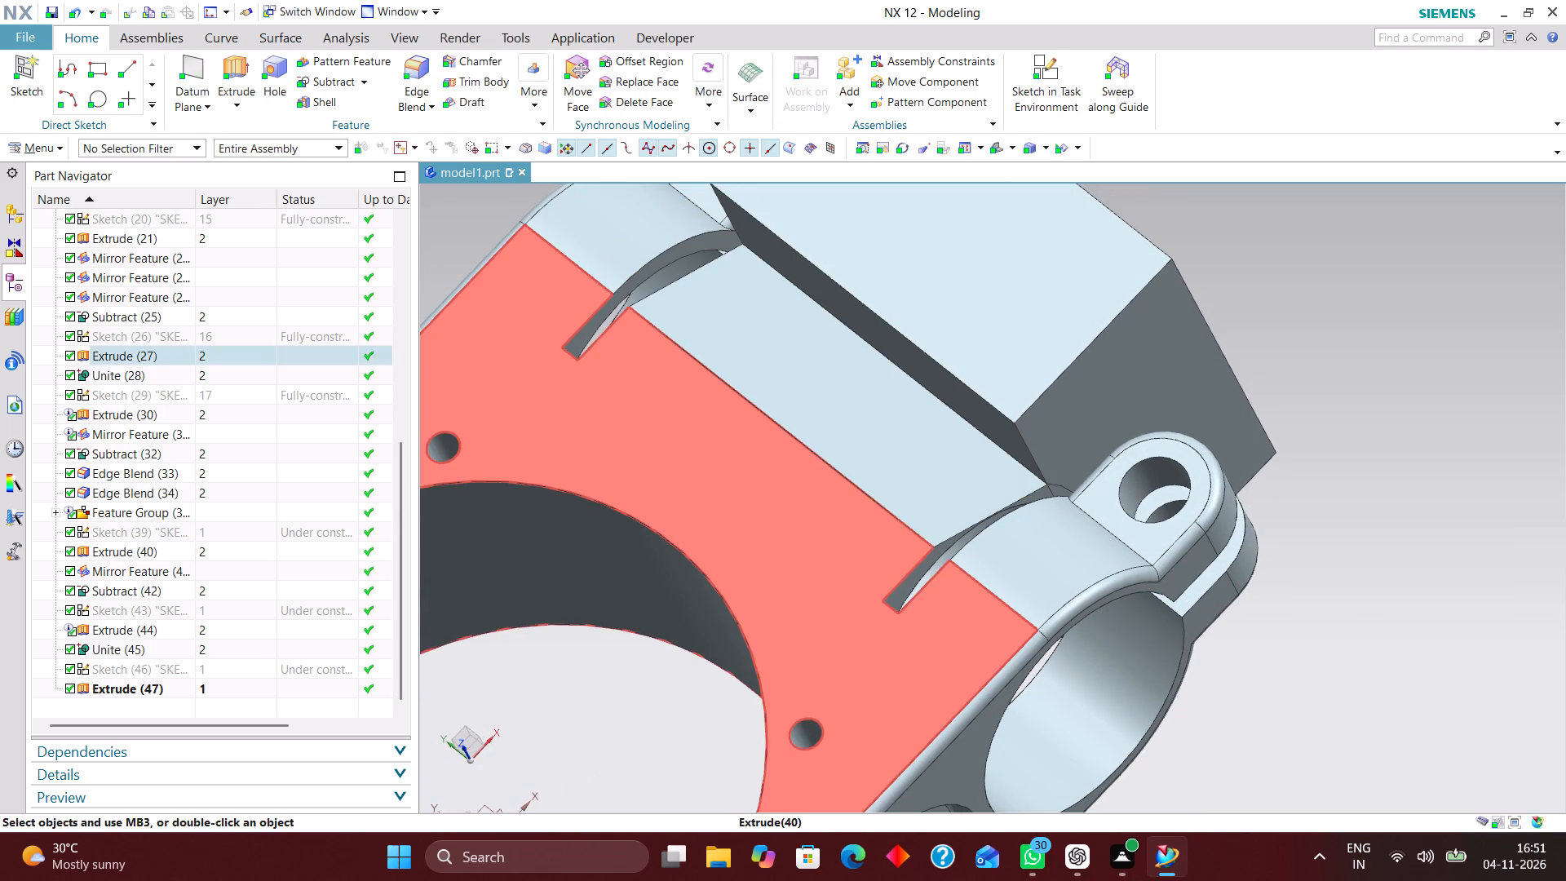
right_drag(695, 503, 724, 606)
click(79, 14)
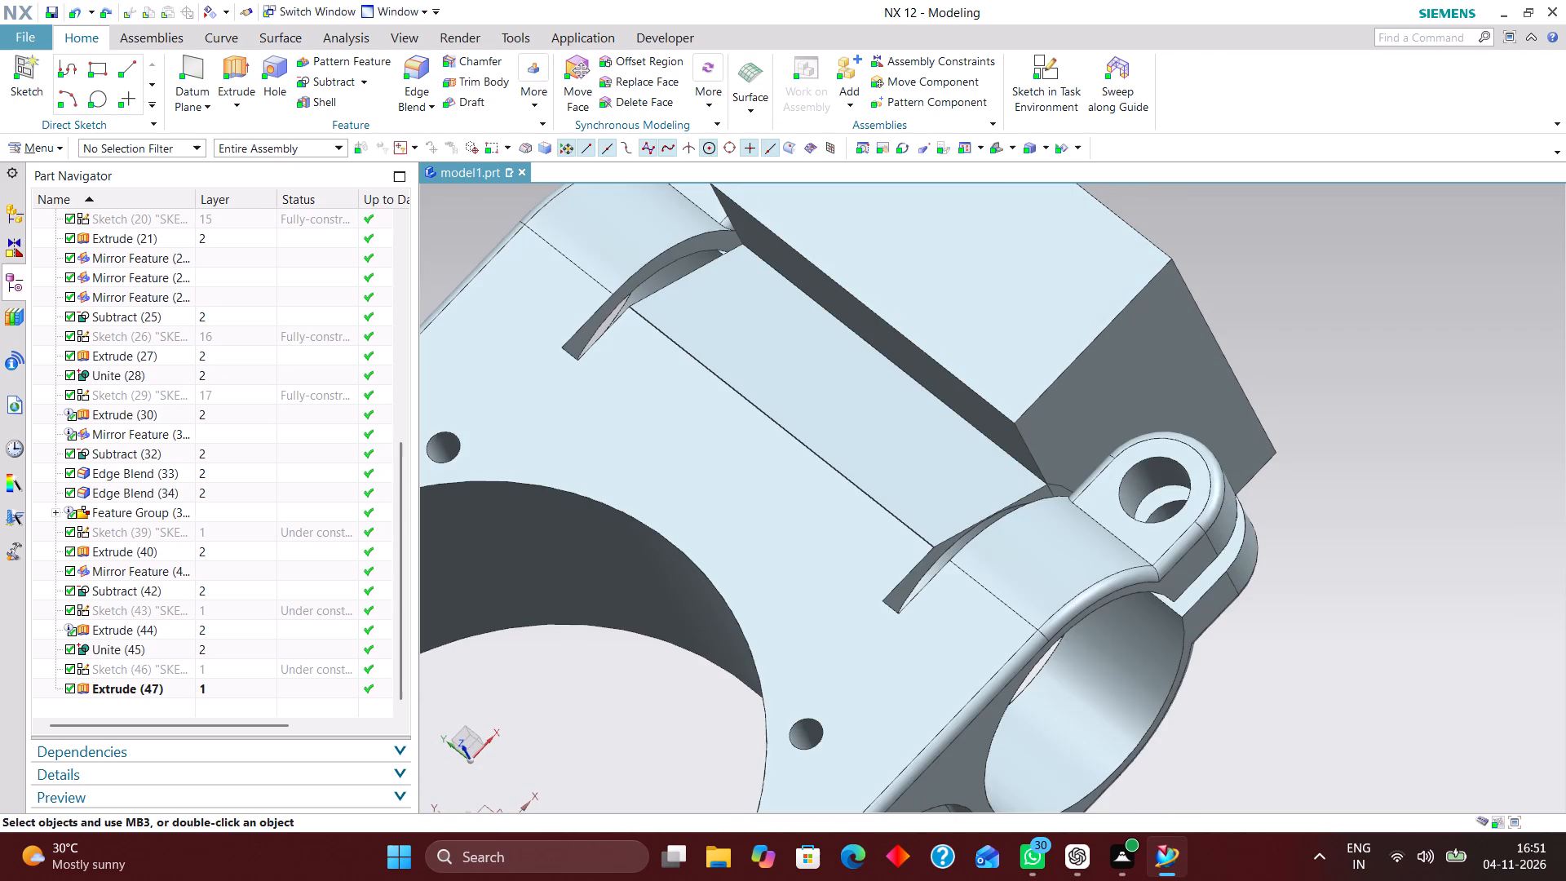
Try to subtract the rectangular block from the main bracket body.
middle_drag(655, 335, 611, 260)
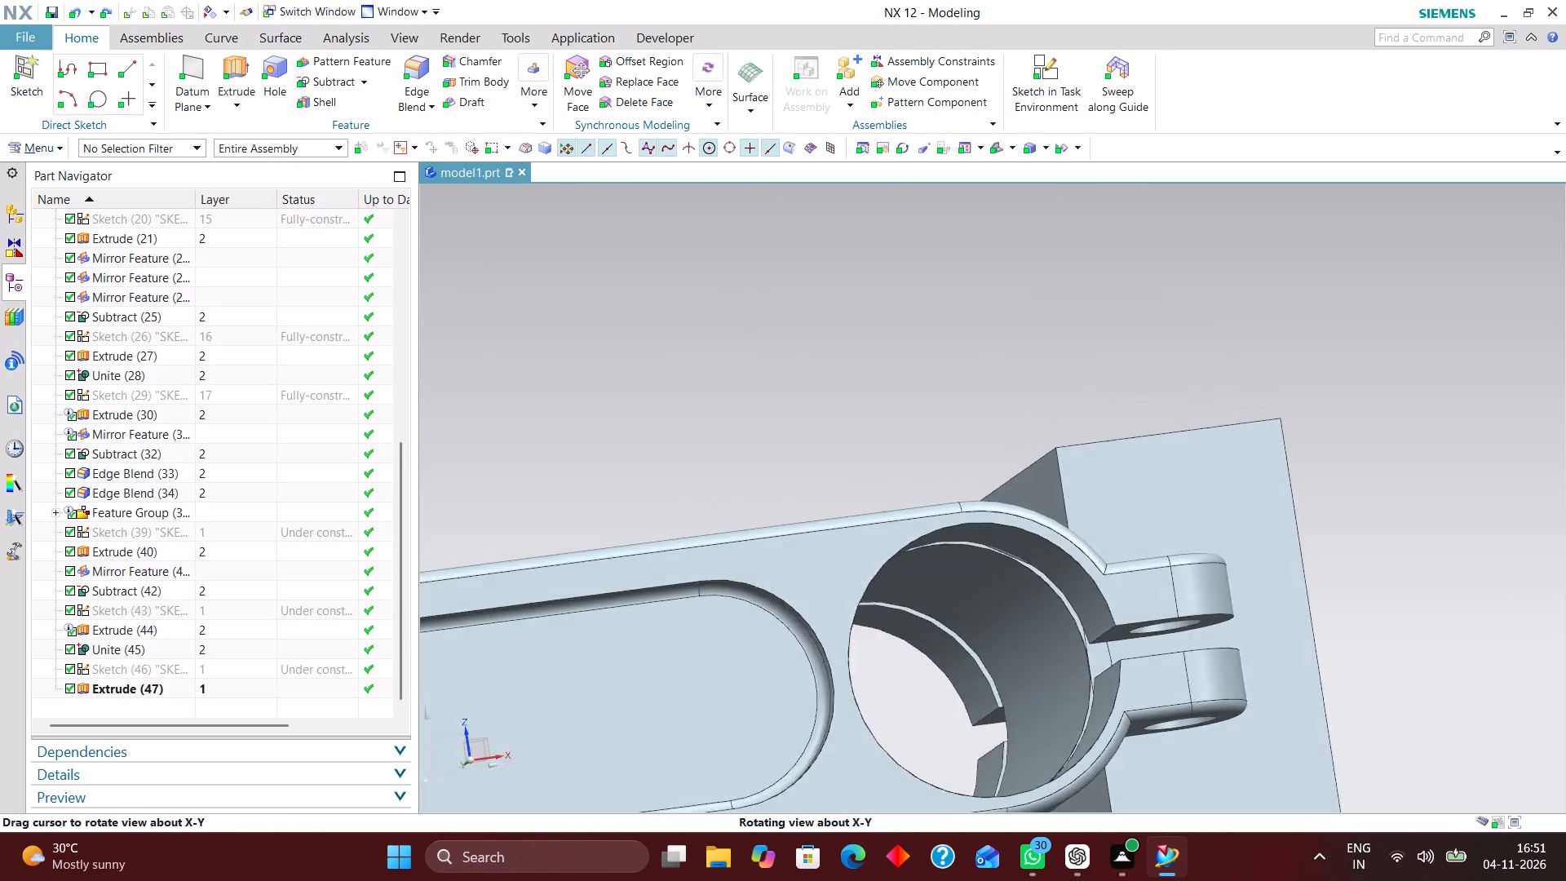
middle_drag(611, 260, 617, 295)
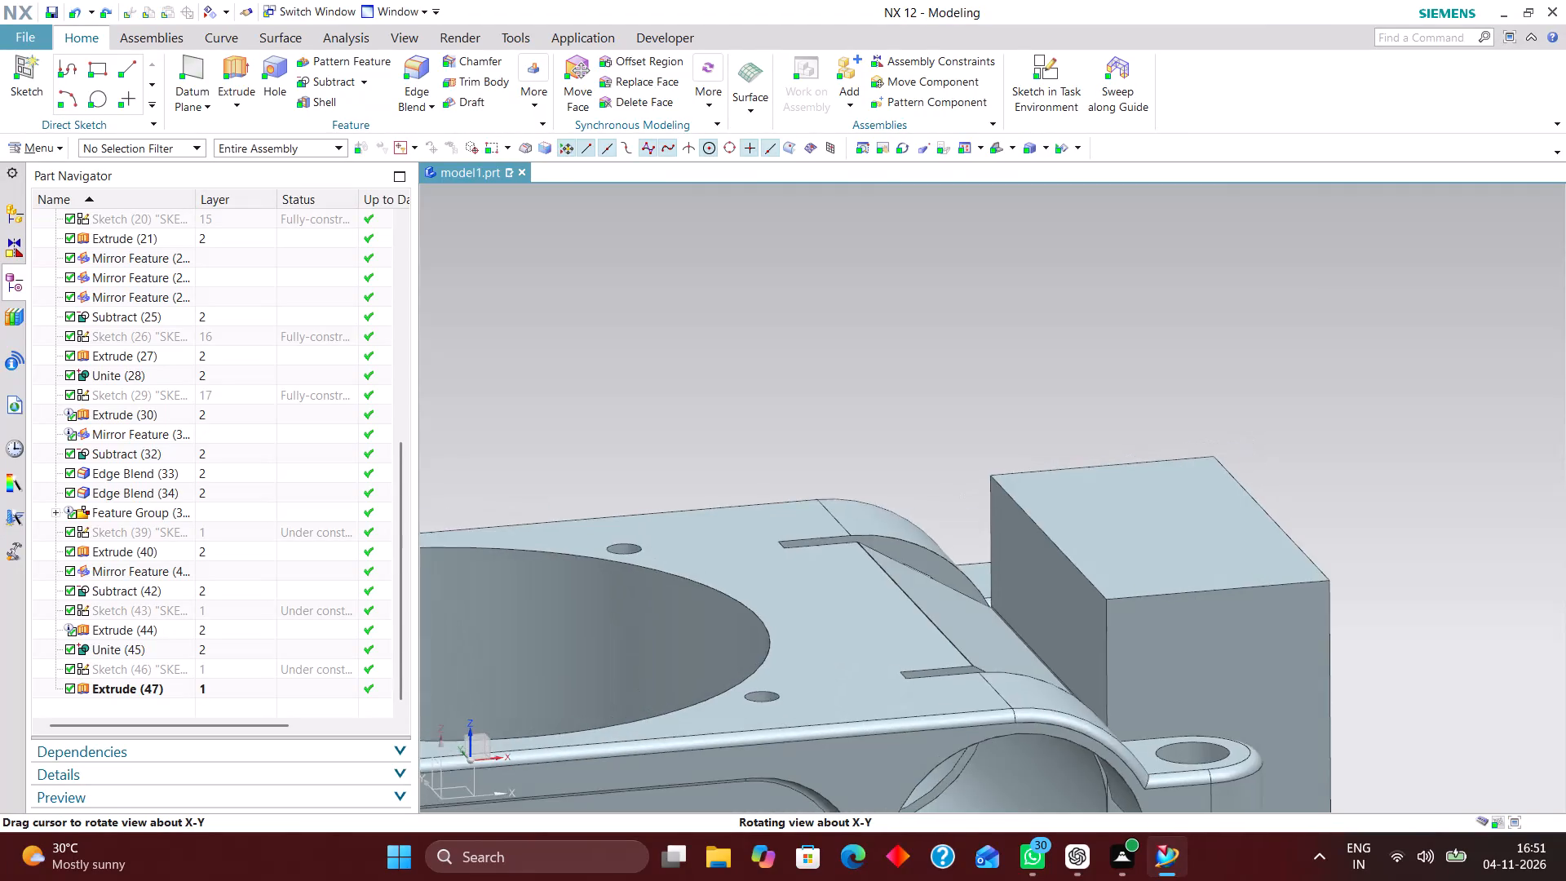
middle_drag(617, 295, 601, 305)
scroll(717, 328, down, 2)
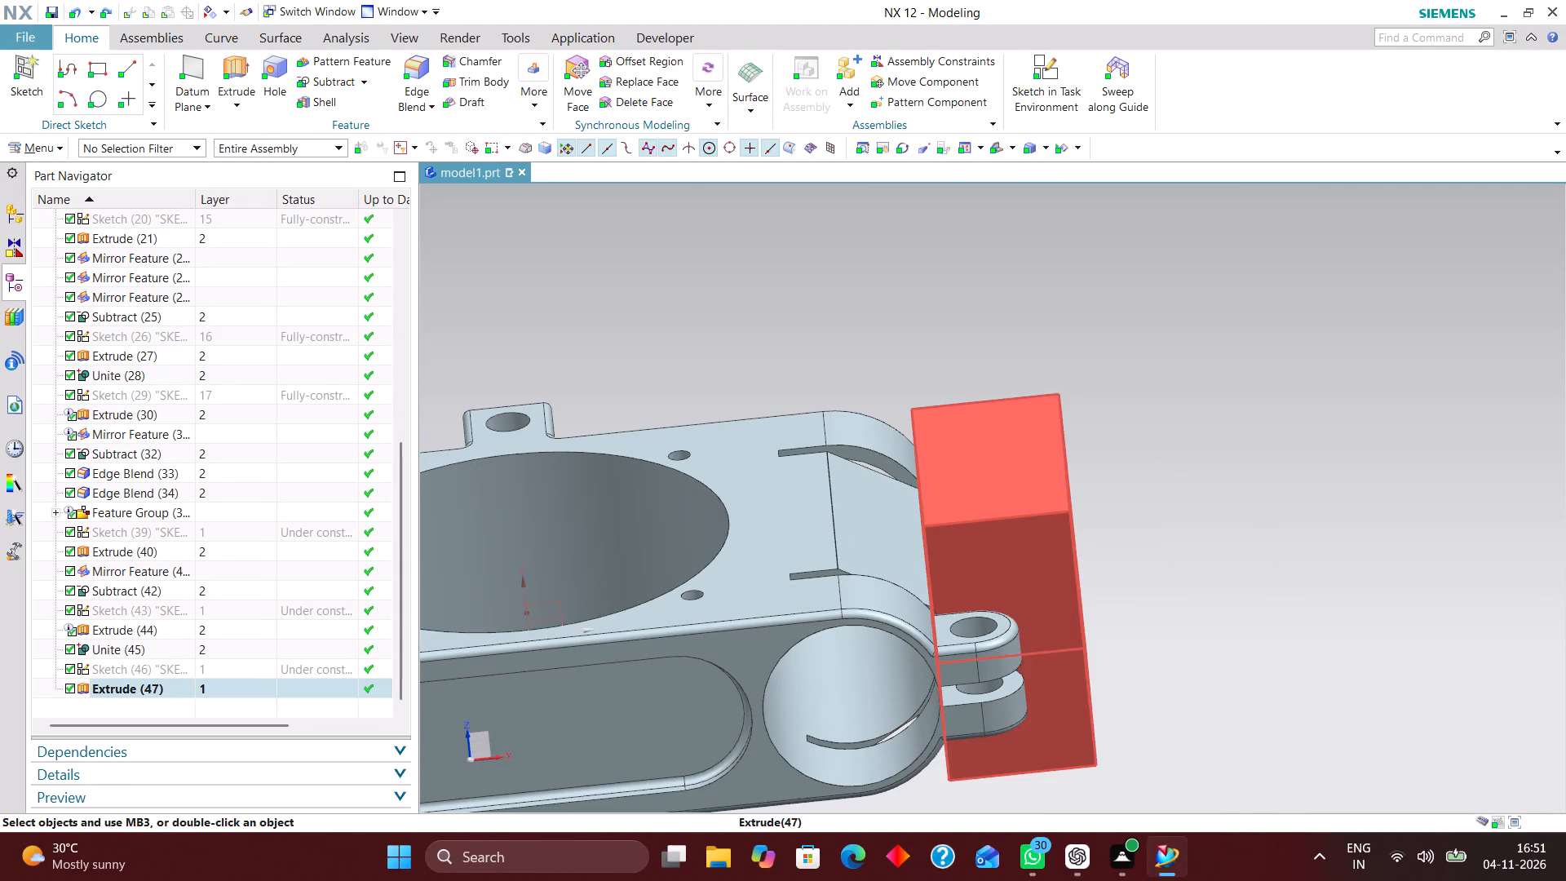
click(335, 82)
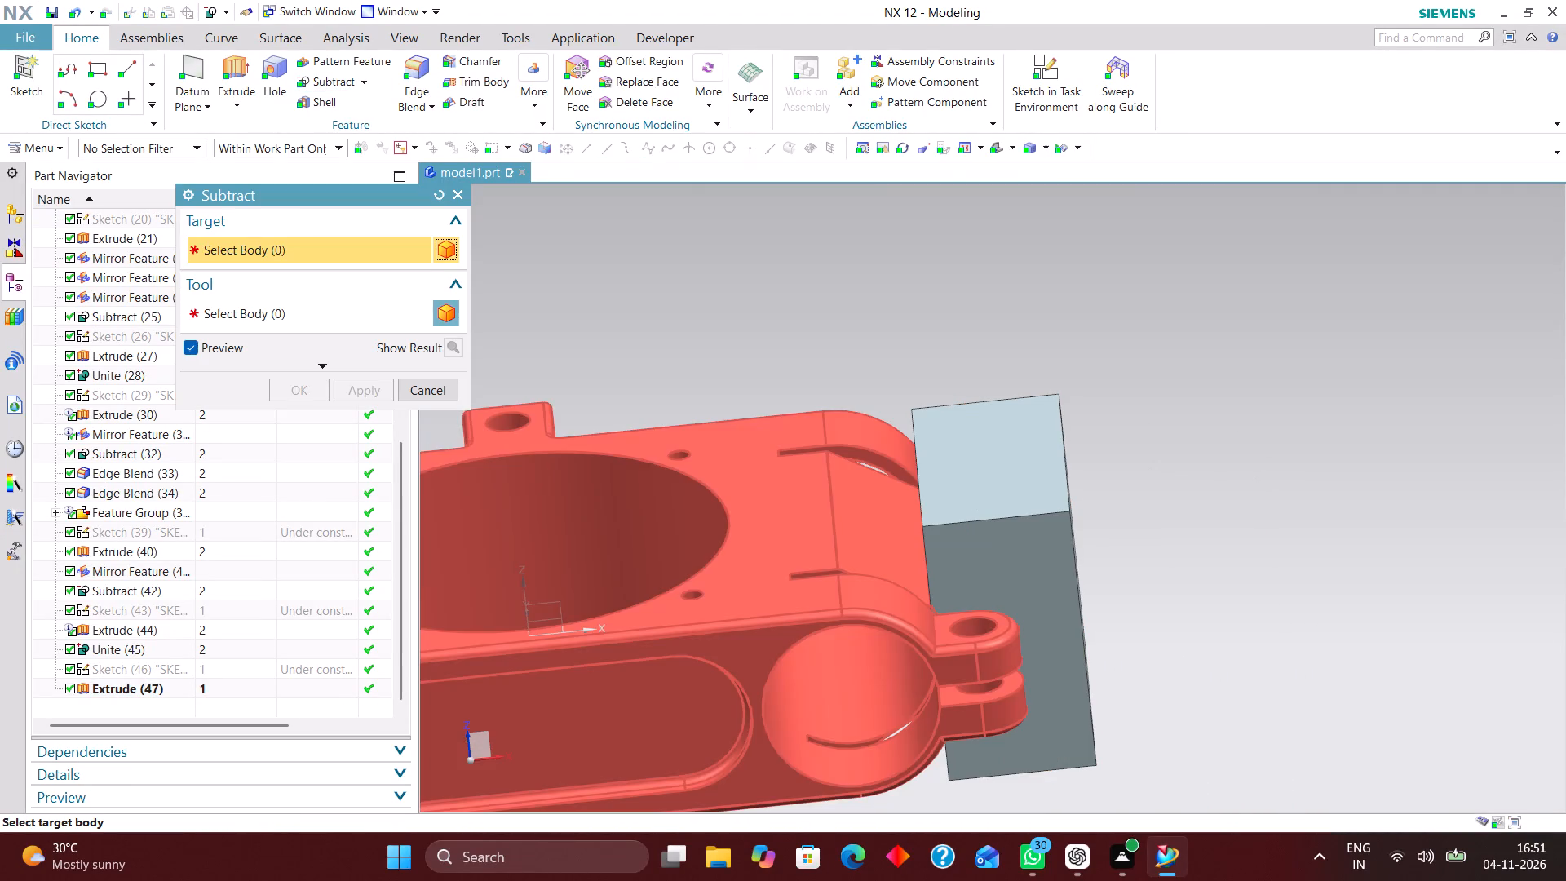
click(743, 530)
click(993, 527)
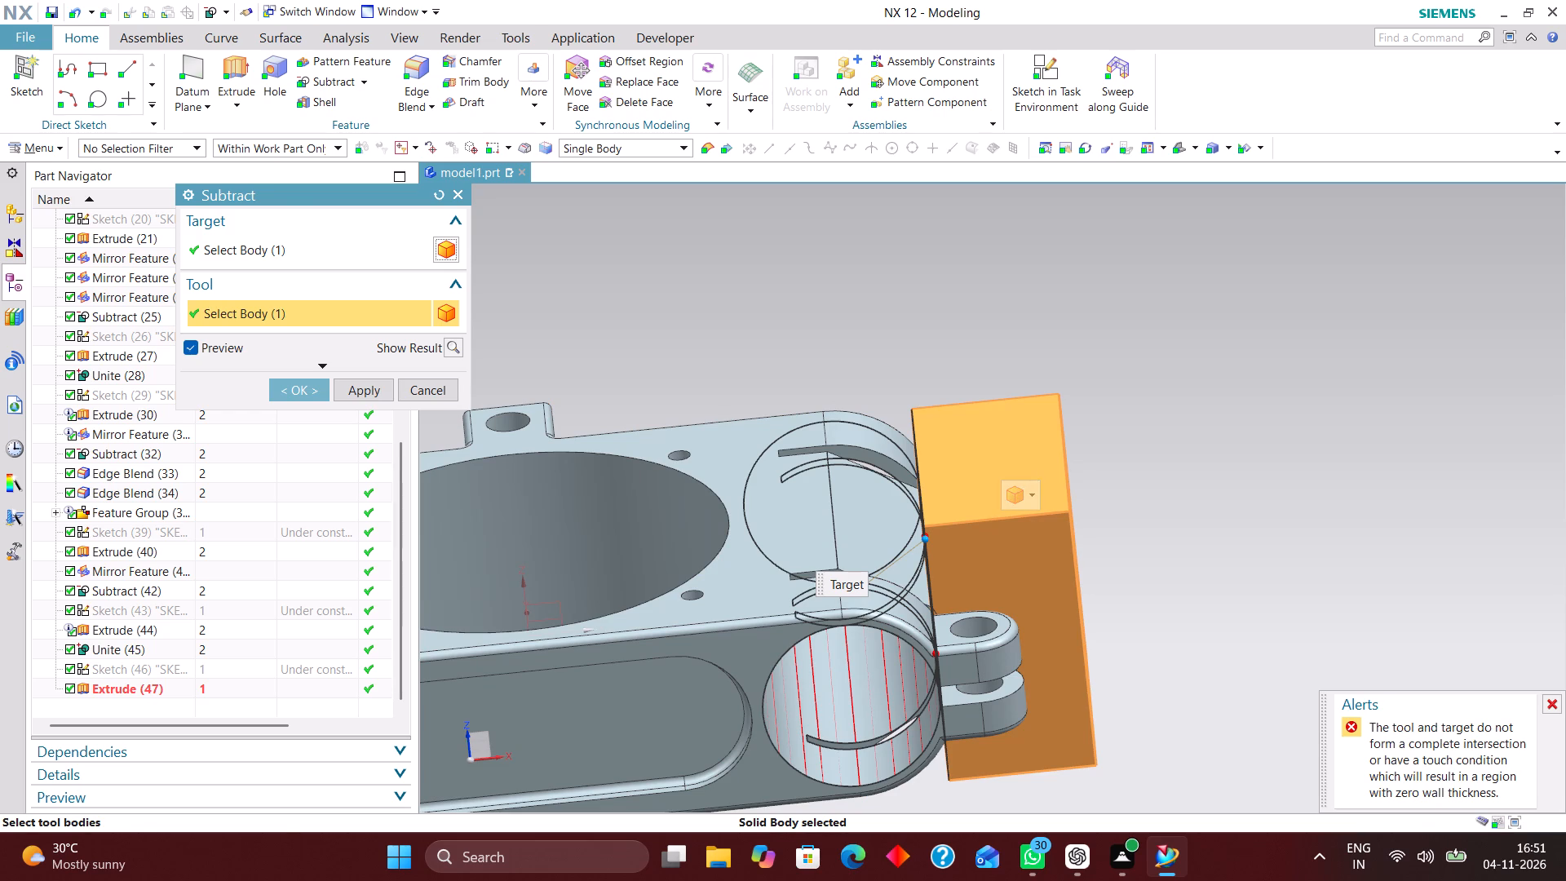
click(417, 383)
Open the section sketch of the rectangular block's extrude for editing.
double_click(1040, 496)
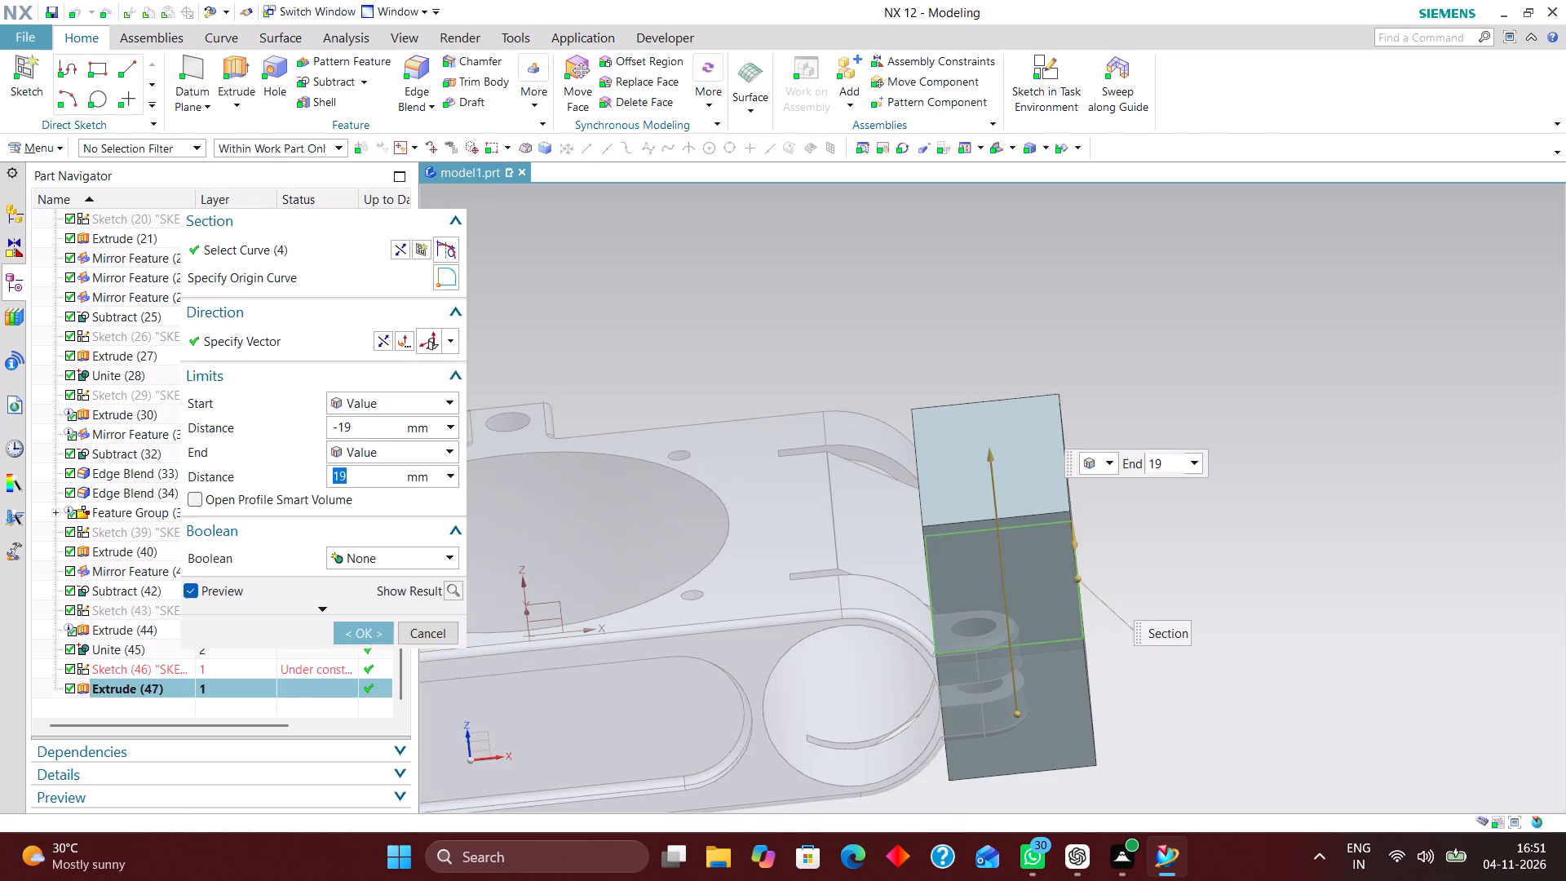
click(422, 251)
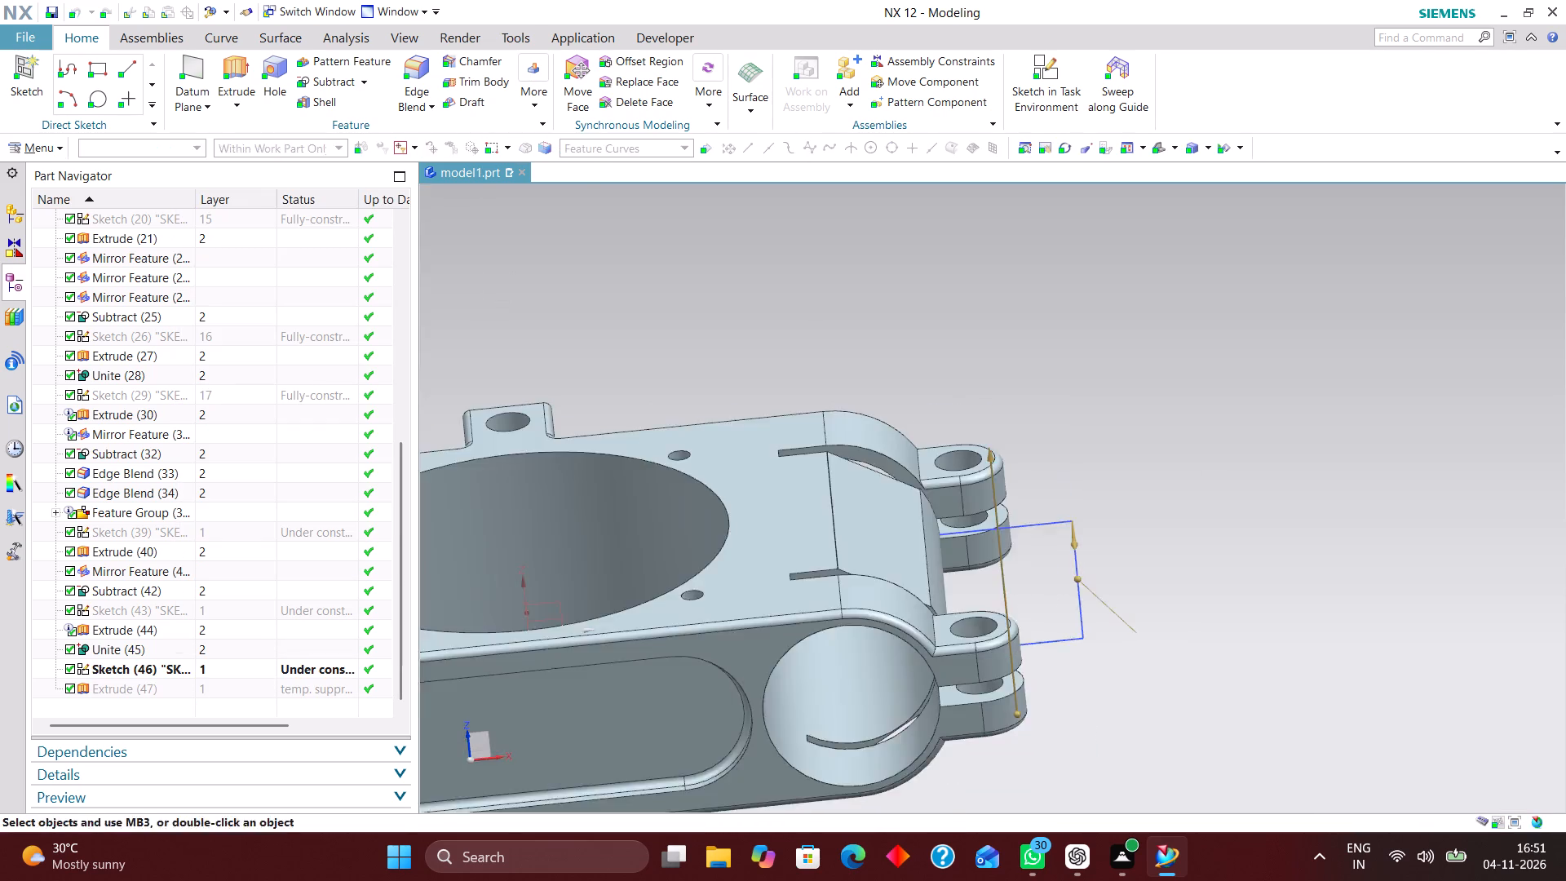
scroll(1089, 381, down, 1)
scroll(971, 568, up, 2)
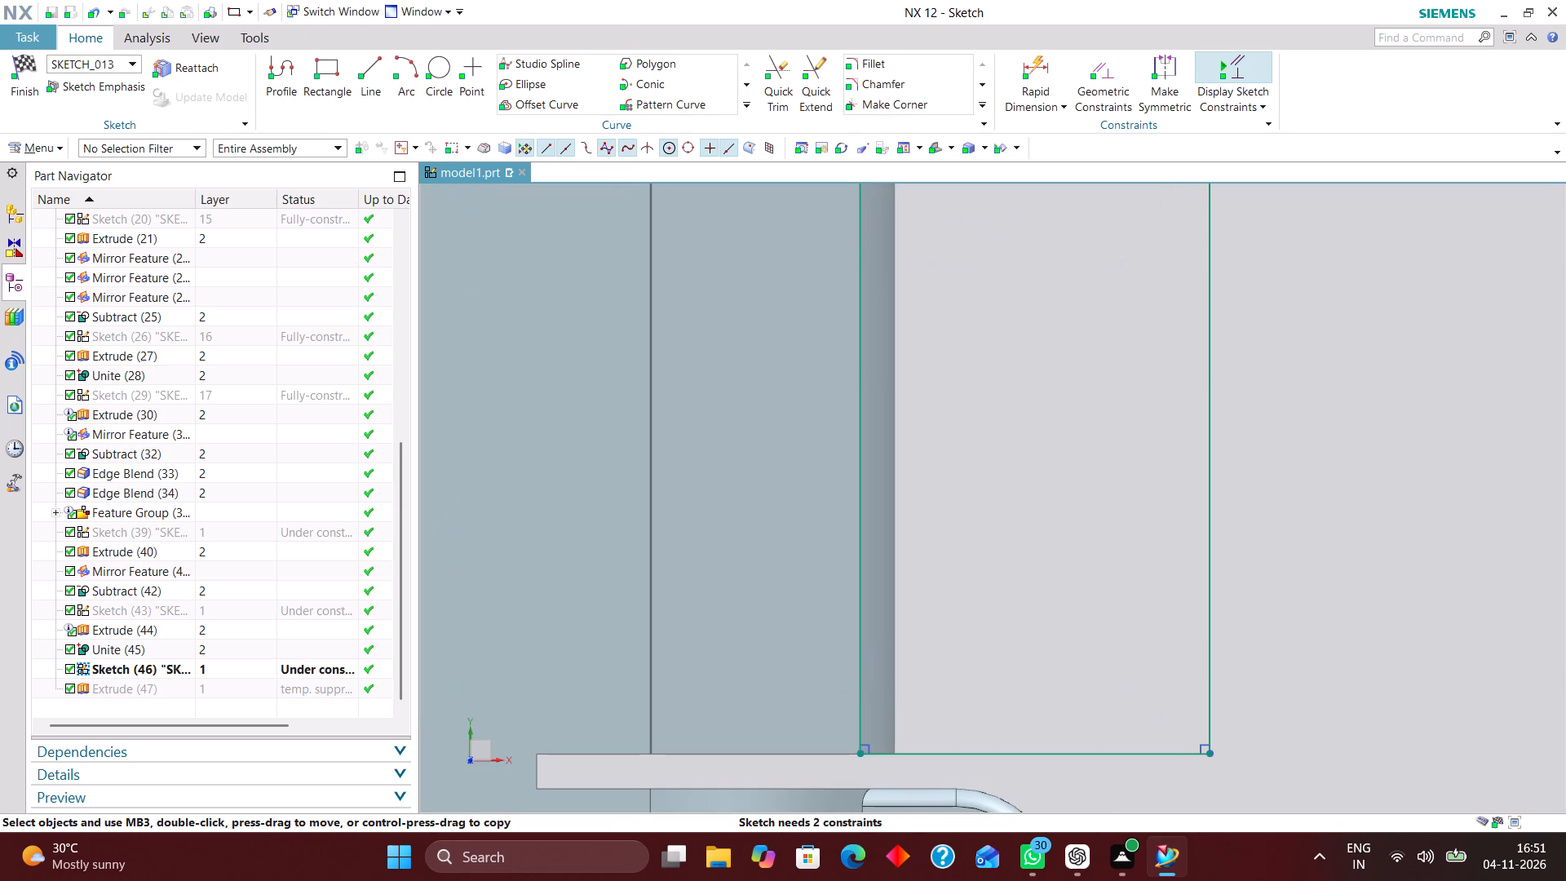
Delete the constraints at the profile's inner positive-Y corner and try to shift its inner vertical edge into the bracket.
drag(862, 545, 834, 542)
scroll(939, 572, down, 2)
scroll(931, 306, up, 2)
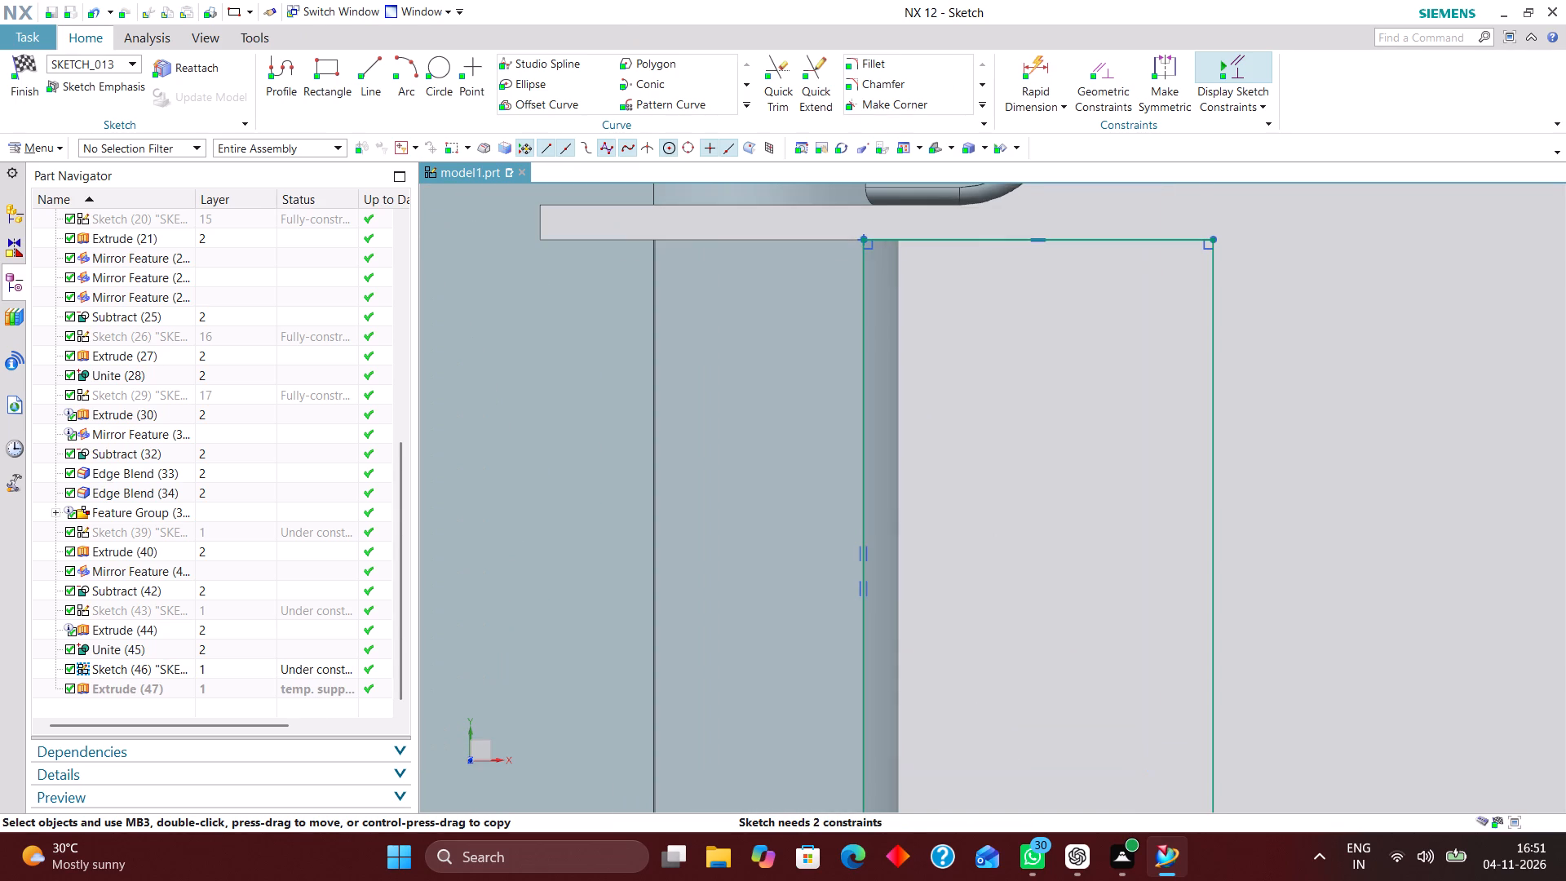
right_drag(865, 229, 756, 233)
drag(860, 414, 832, 410)
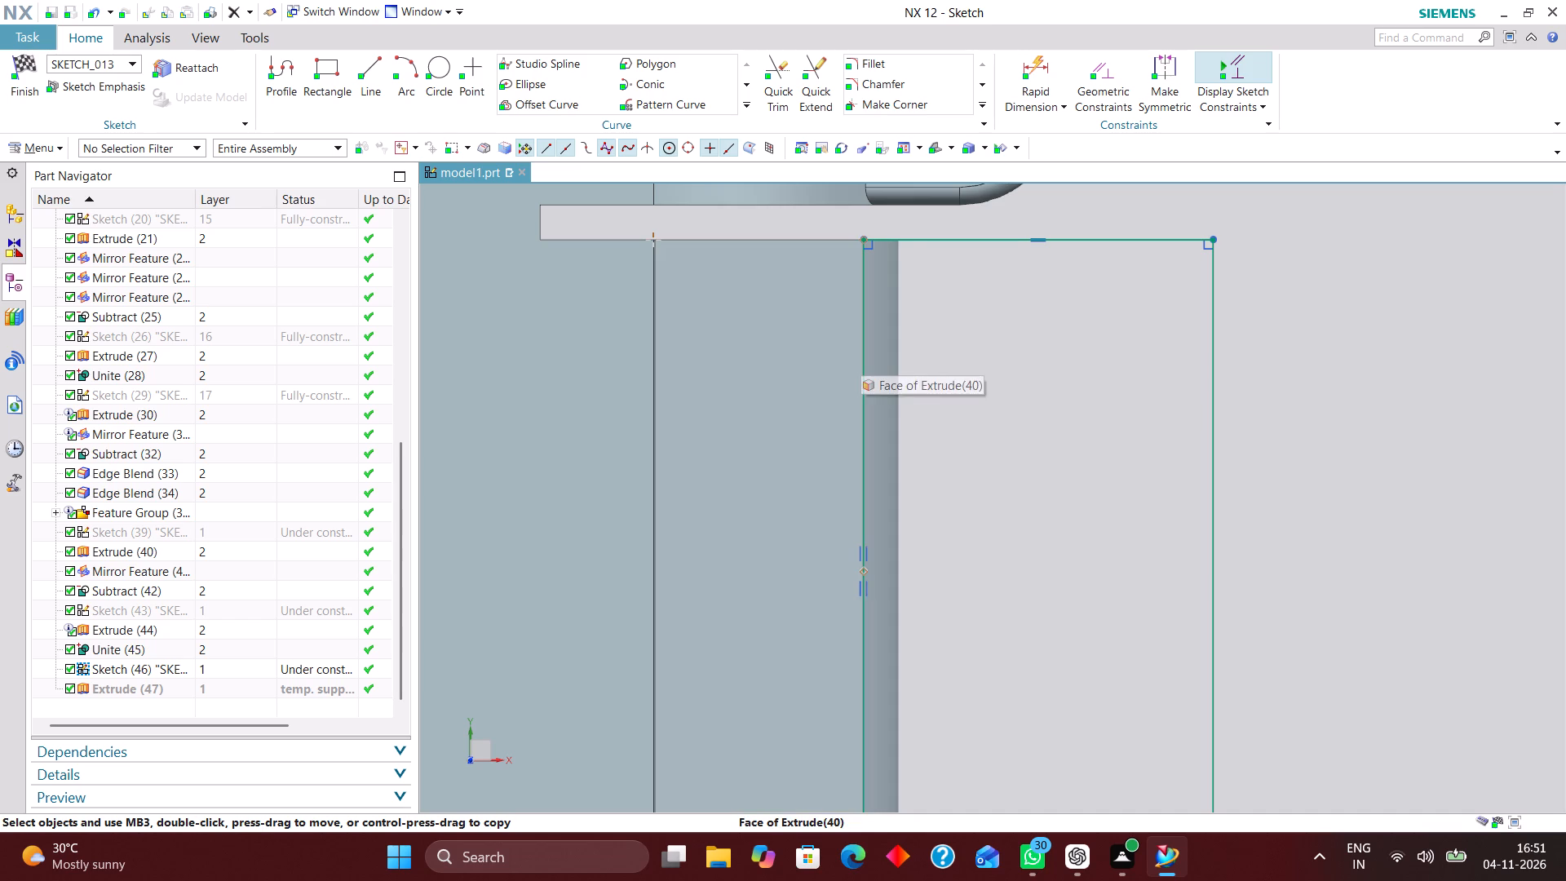
drag(864, 358, 835, 358)
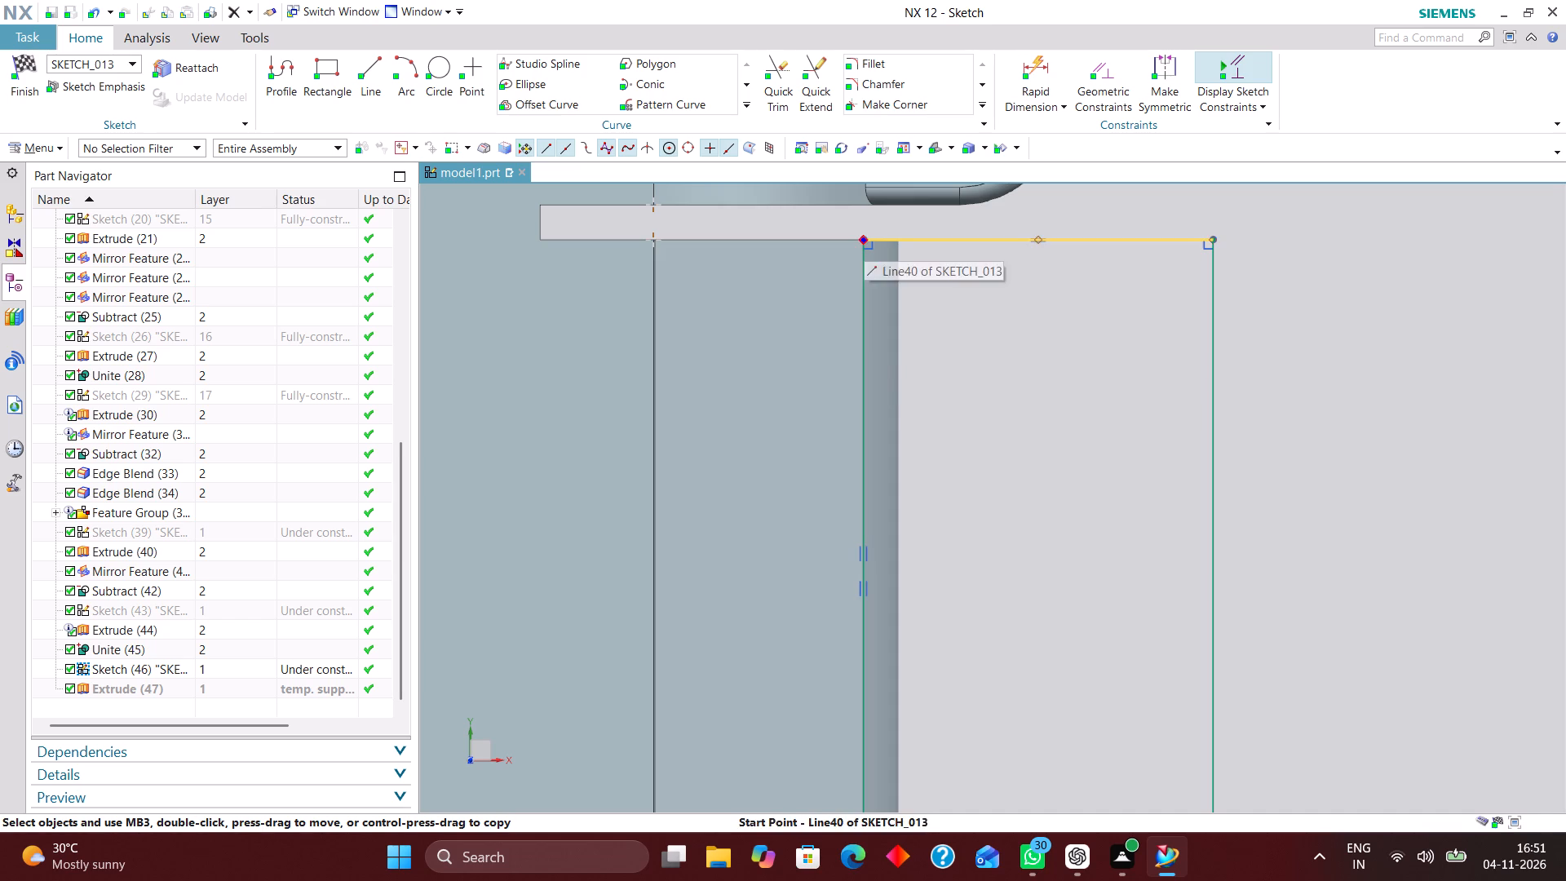
right_drag(864, 240, 752, 248)
drag(863, 403, 822, 401)
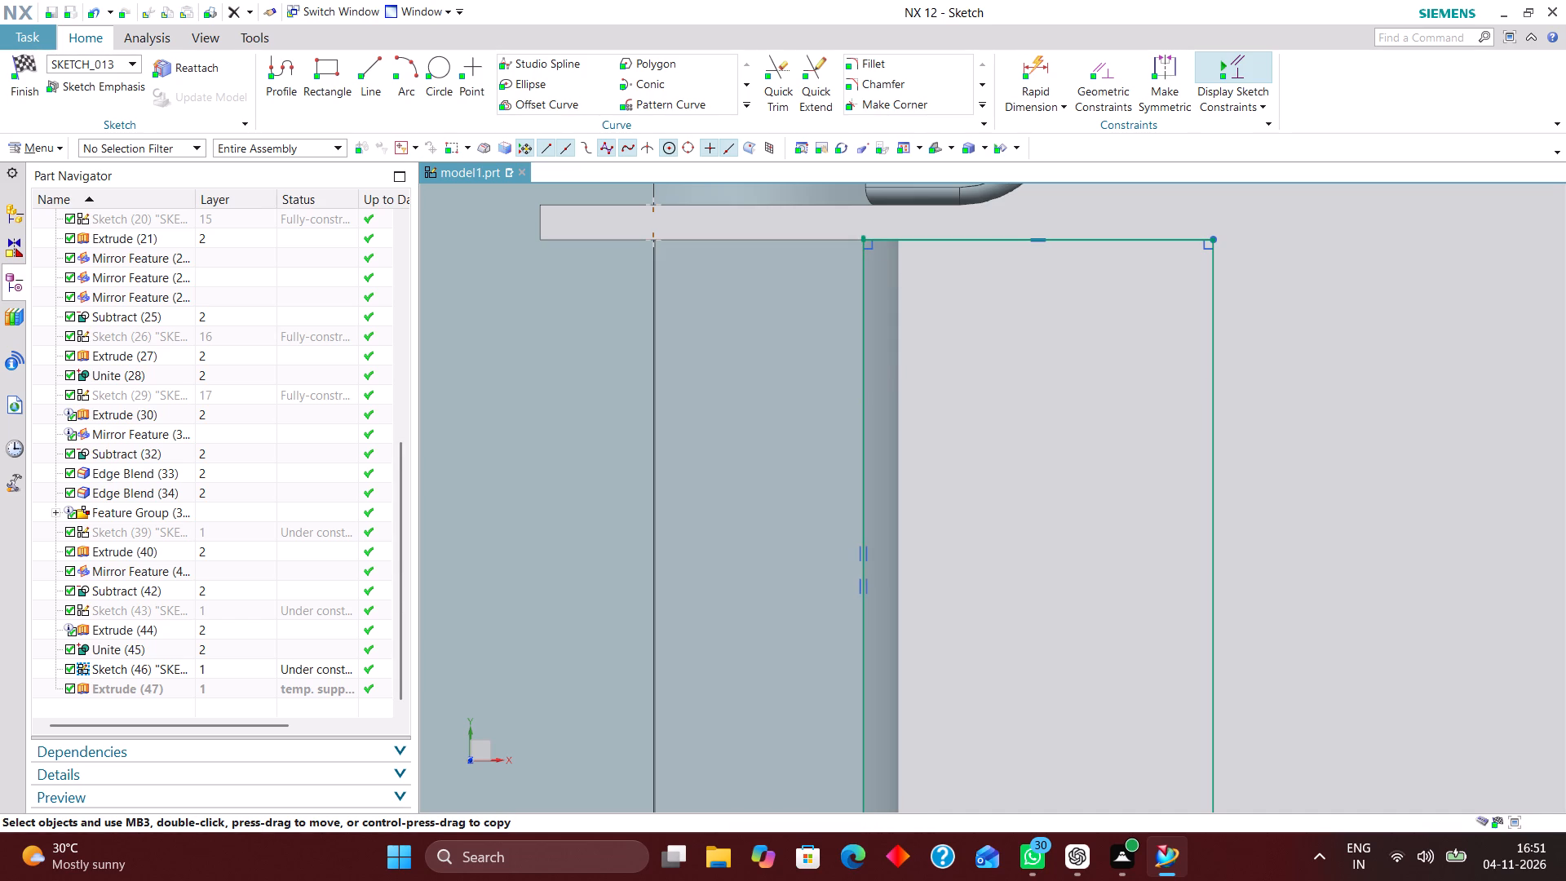
drag(822, 401, 820, 401)
Move the profile's positive-Y edge slightly outward into the clamp slot and rejoin it with the inner vertical edge.
scroll(902, 517, down, 2)
scroll(881, 334, up, 11)
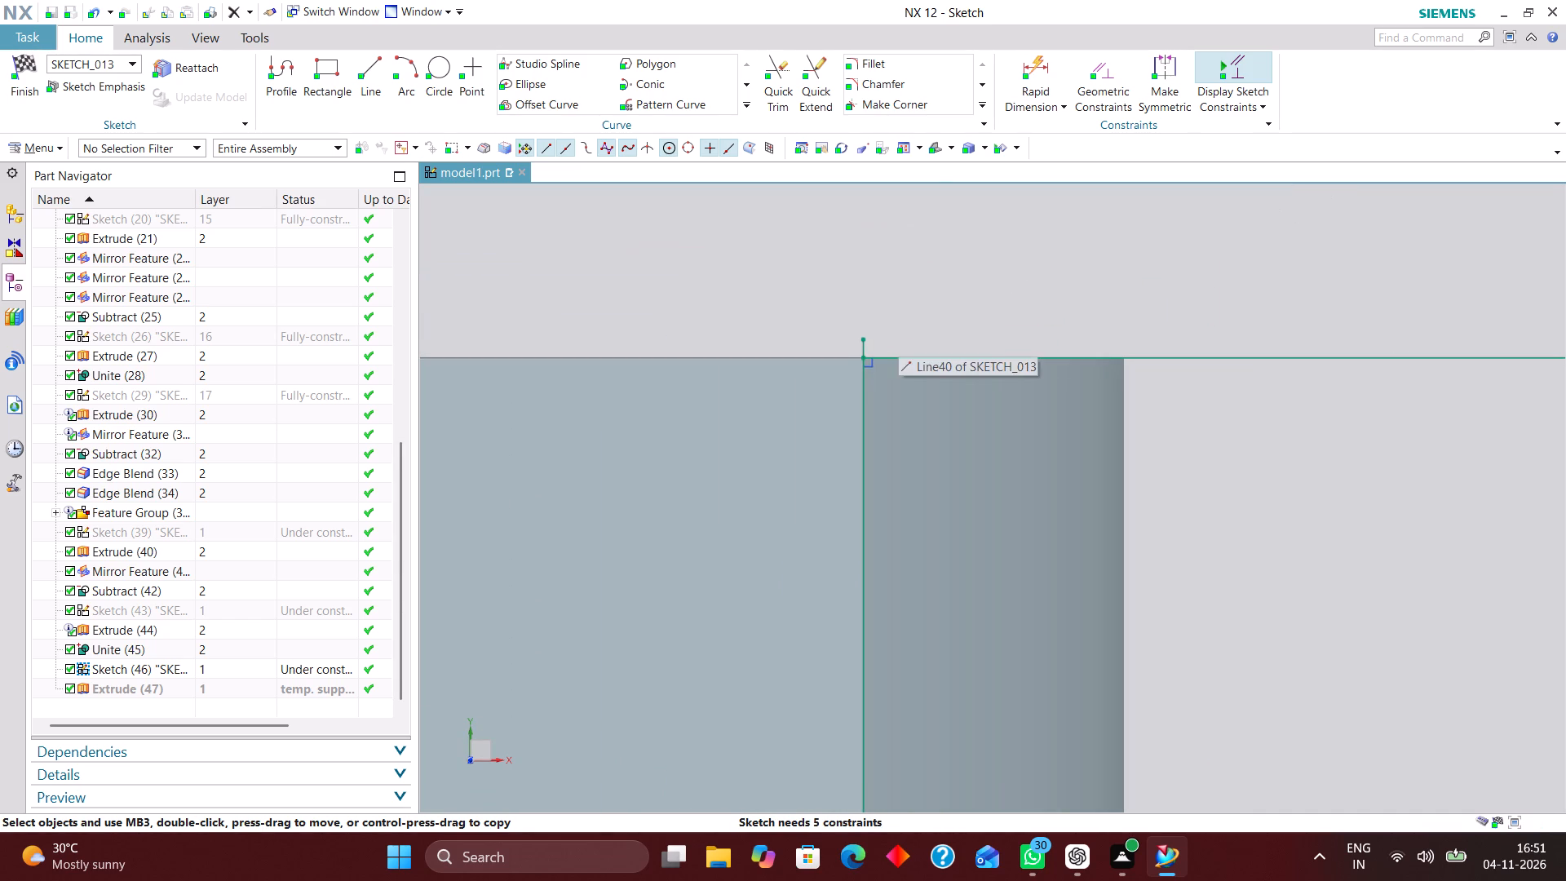
scroll(862, 357, up, 6)
drag(876, 356, 874, 321)
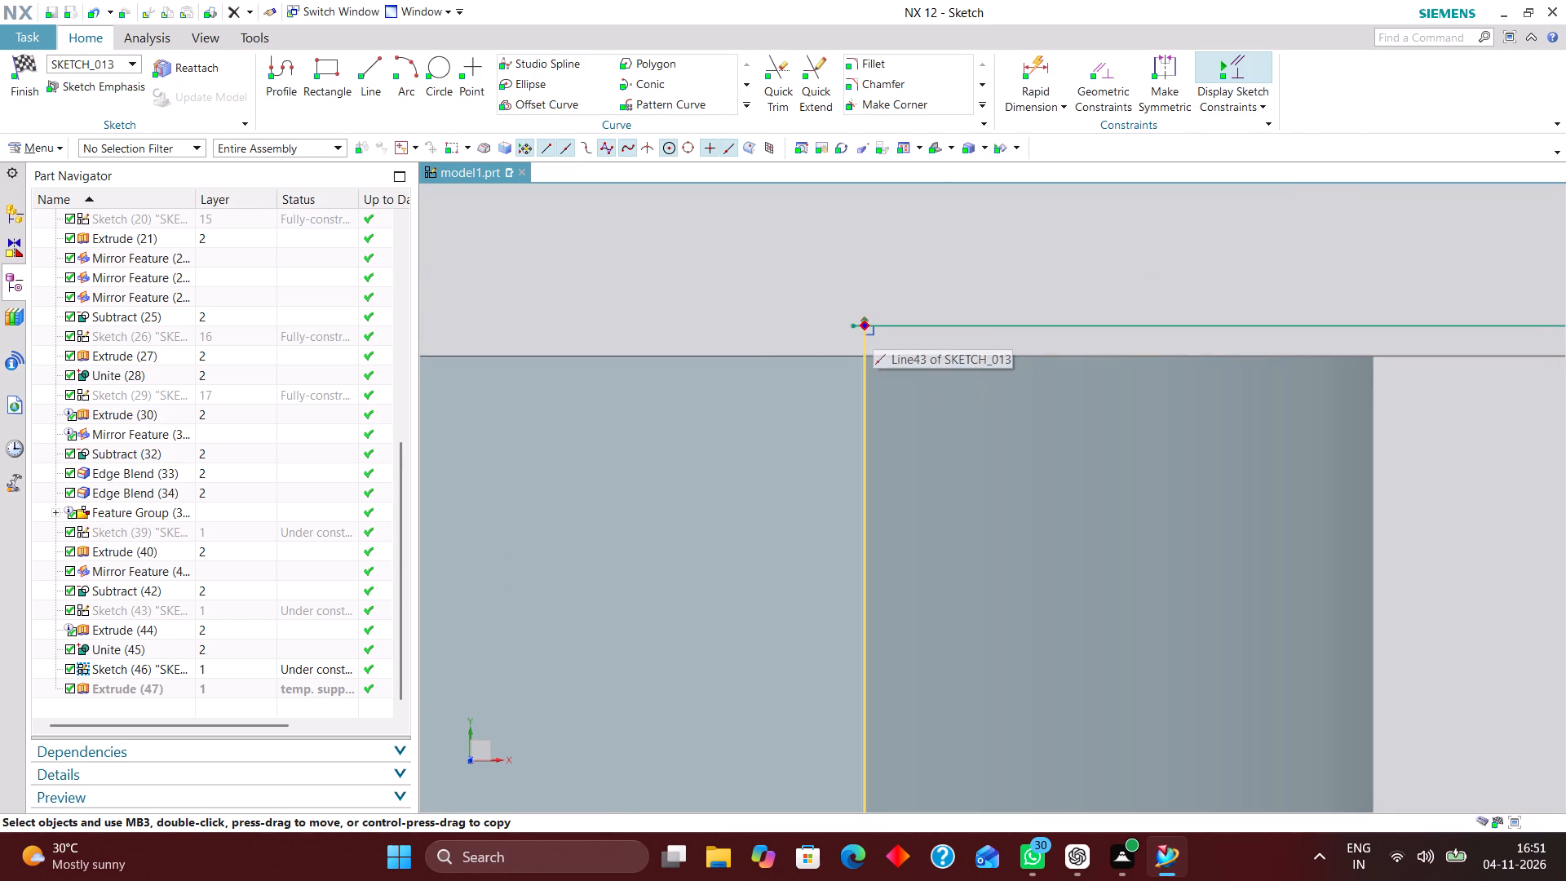
drag(874, 321, 874, 319)
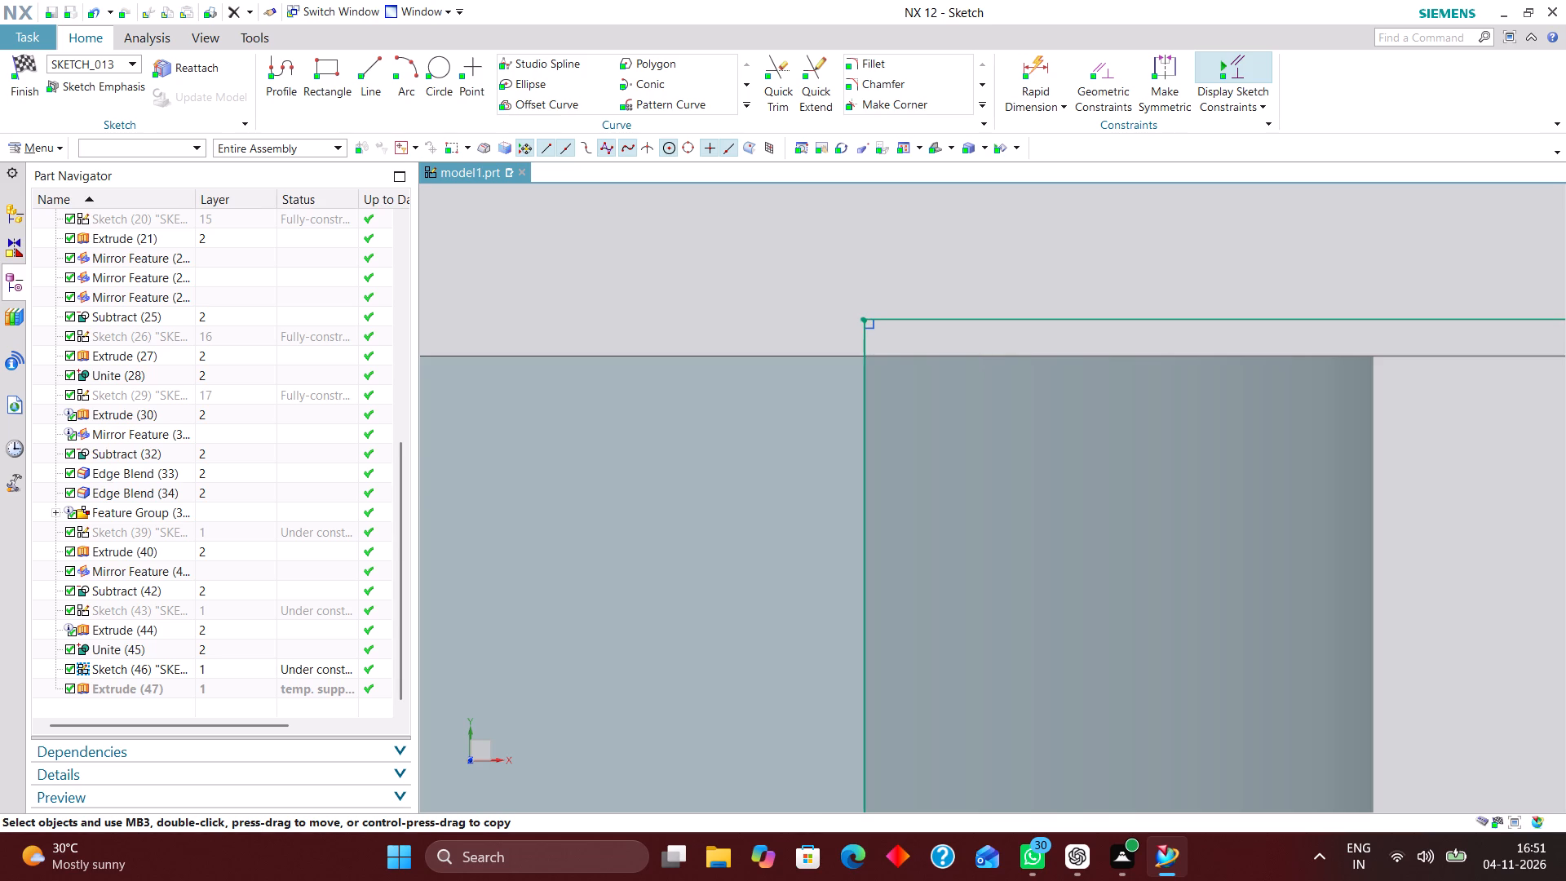
scroll(859, 314, up, 14)
drag(785, 215, 821, 232)
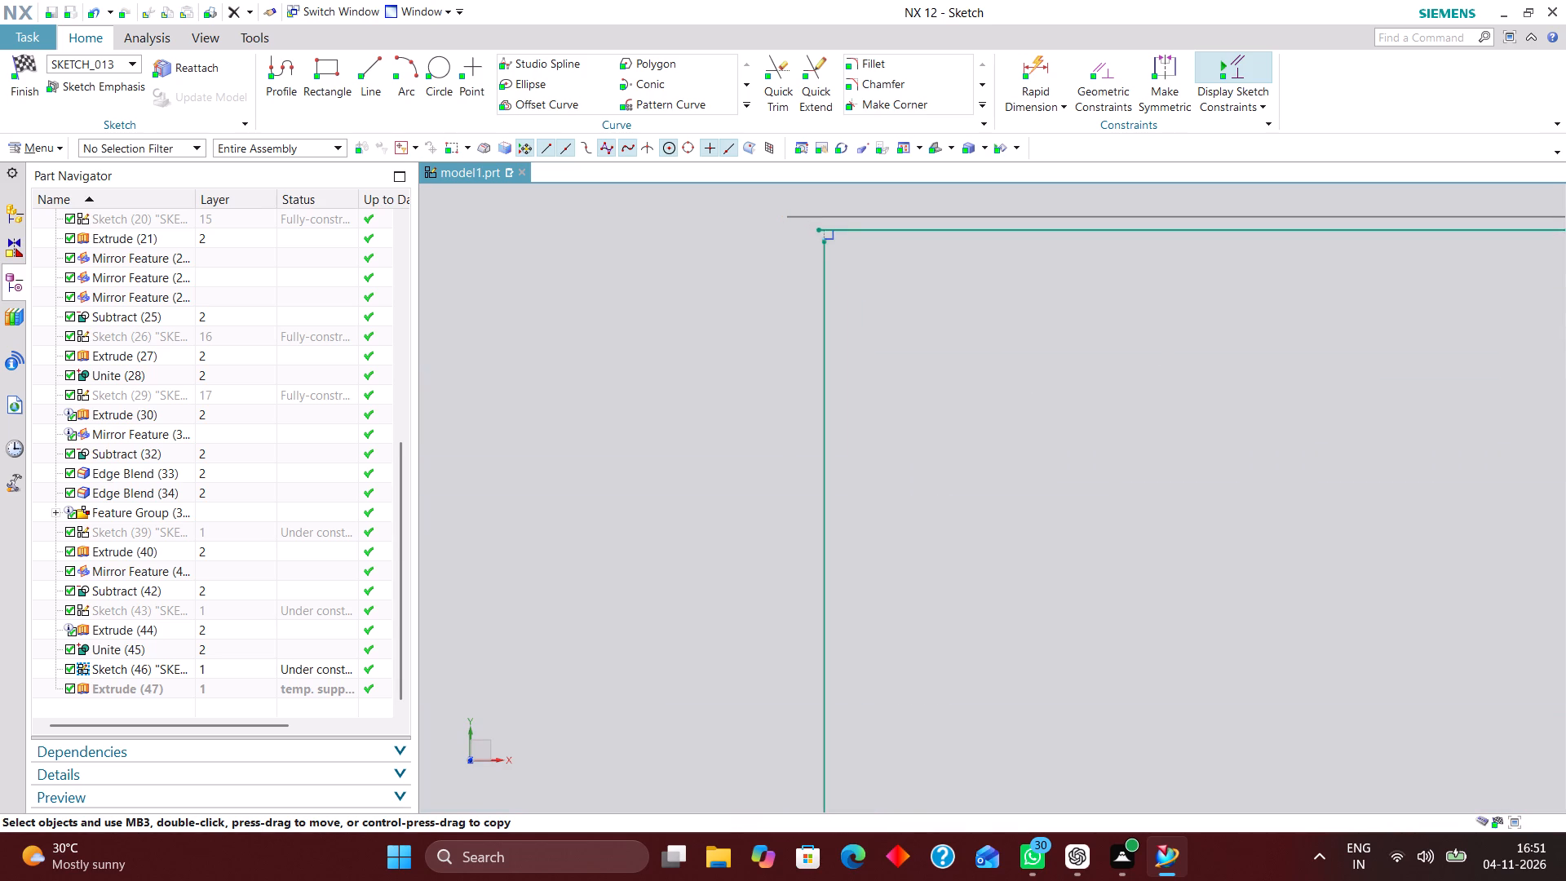
drag(821, 232, 826, 237)
scroll(883, 241, down, 11)
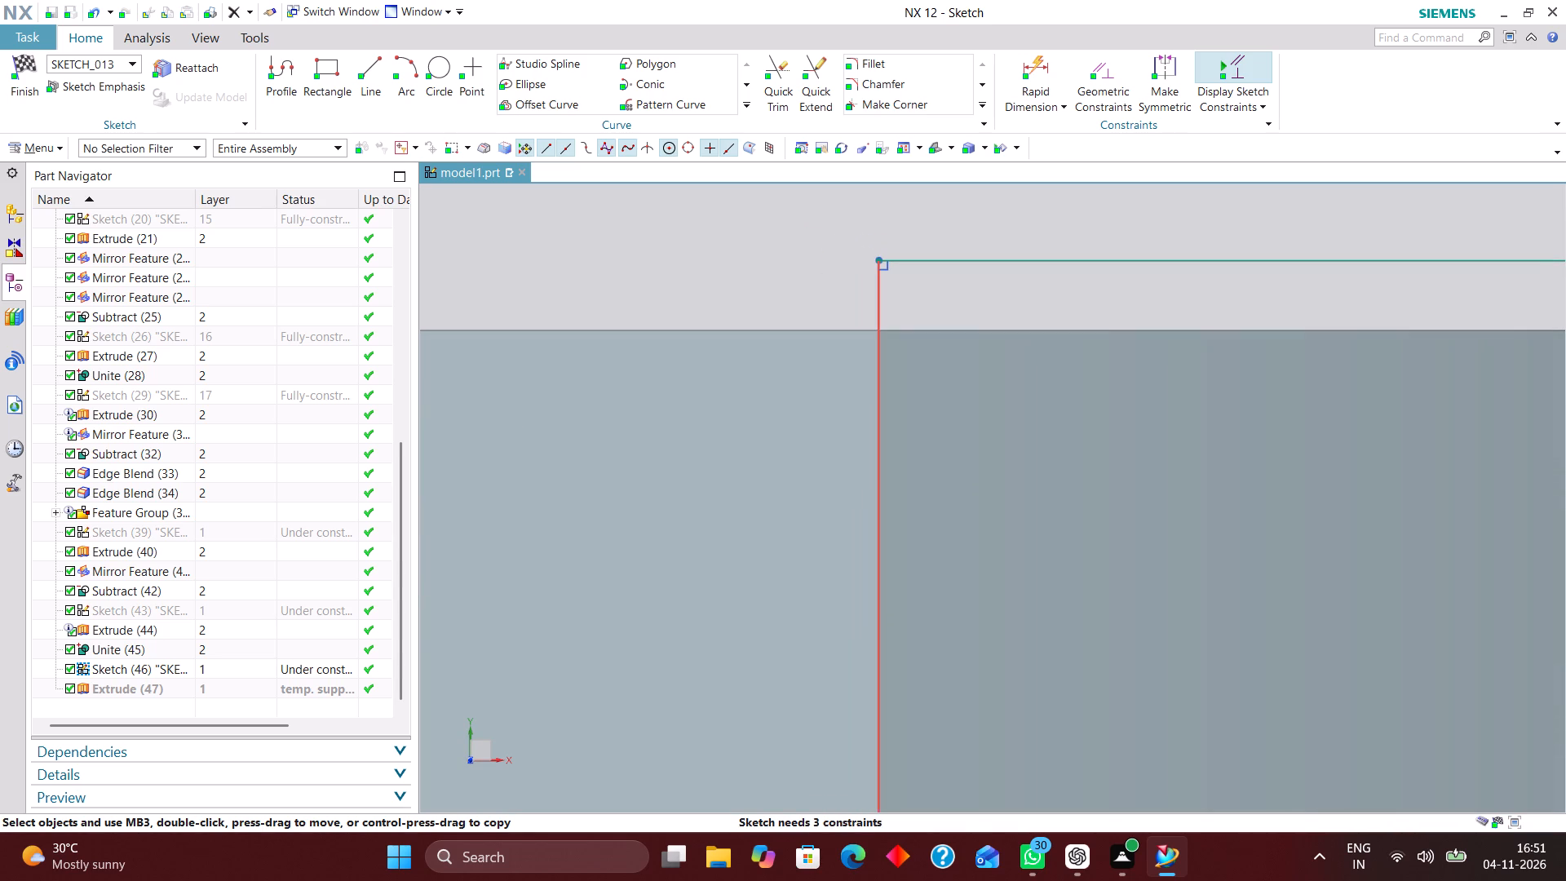
drag(879, 301, 835, 304)
drag(875, 302, 885, 269)
Move the profile's negative-Y edge outward past the bracket wall into the other clamp slot.
scroll(896, 291, down, 7)
scroll(905, 427, down, 9)
scroll(905, 530, down, 4)
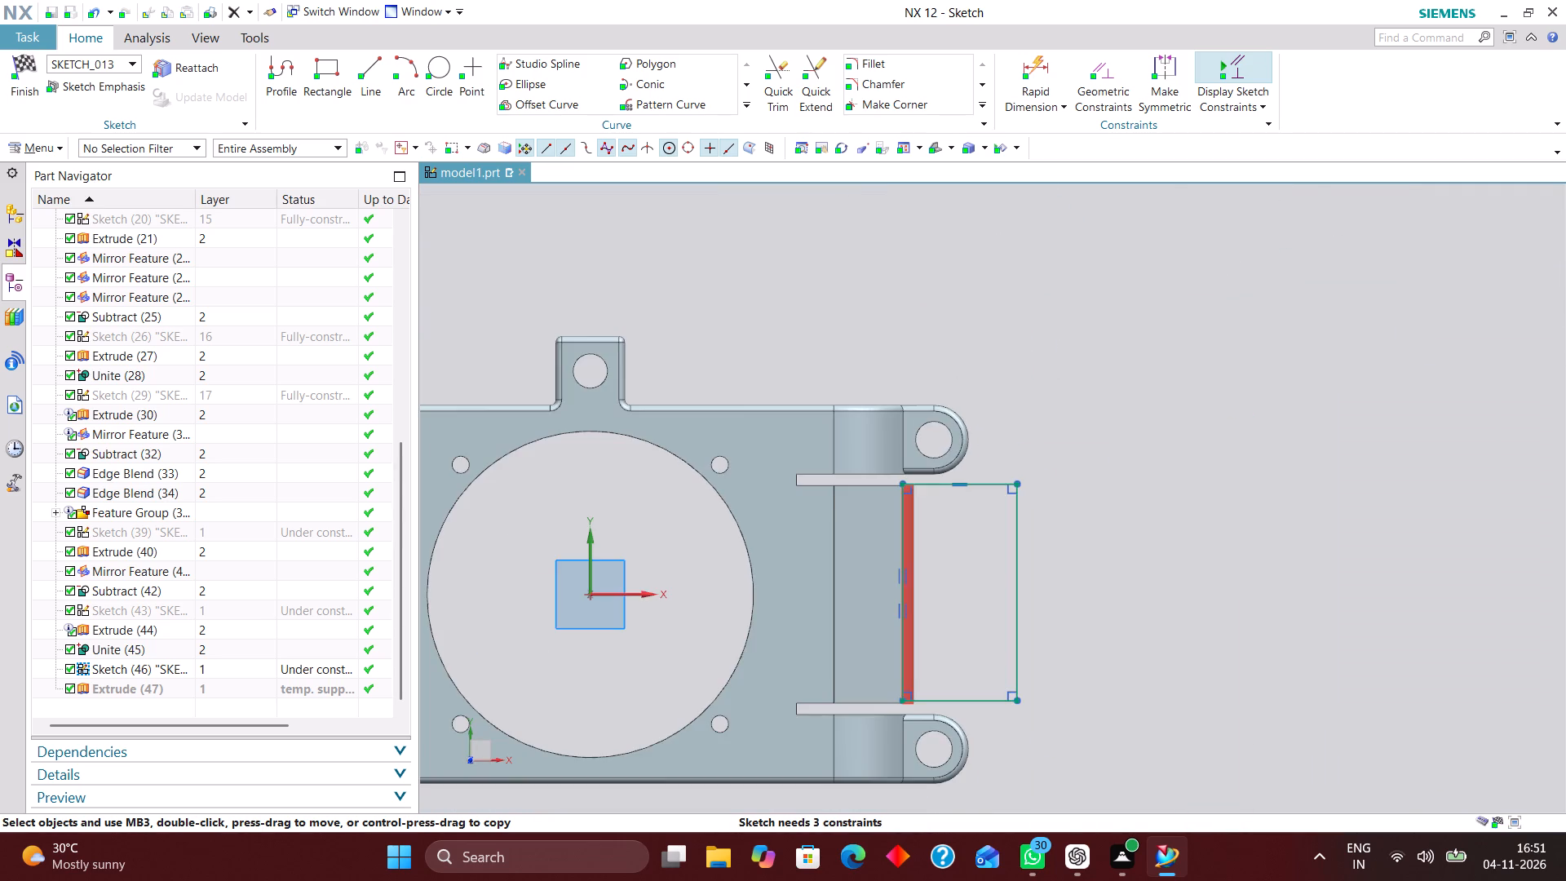
scroll(910, 685, up, 7)
scroll(908, 435, down, 4)
scroll(901, 625, up, 8)
scroll(863, 504, up, 6)
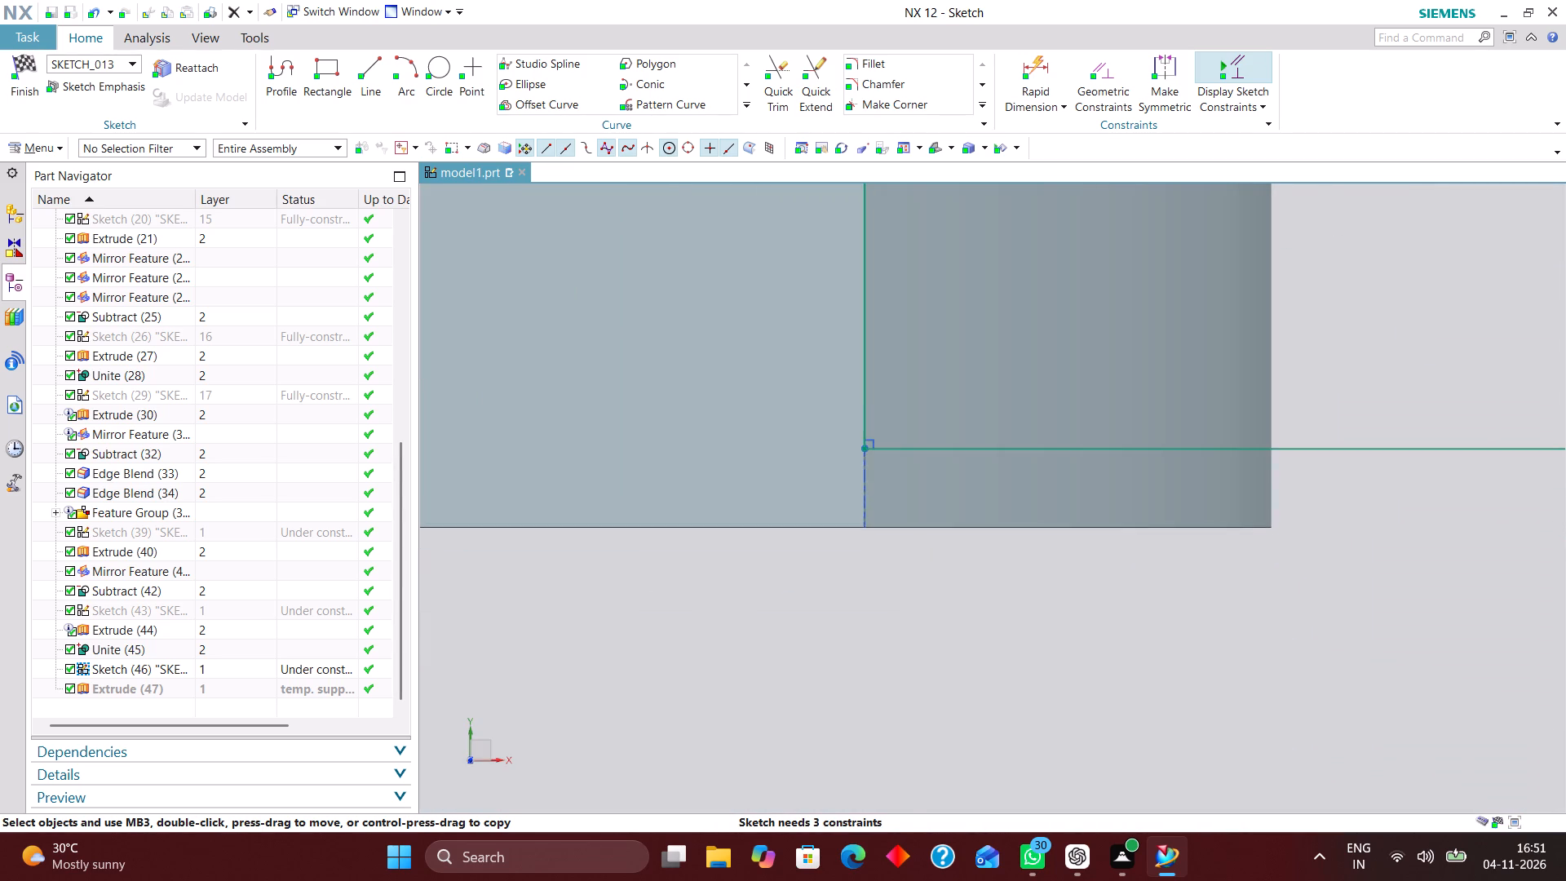
drag(865, 453, 741, 455)
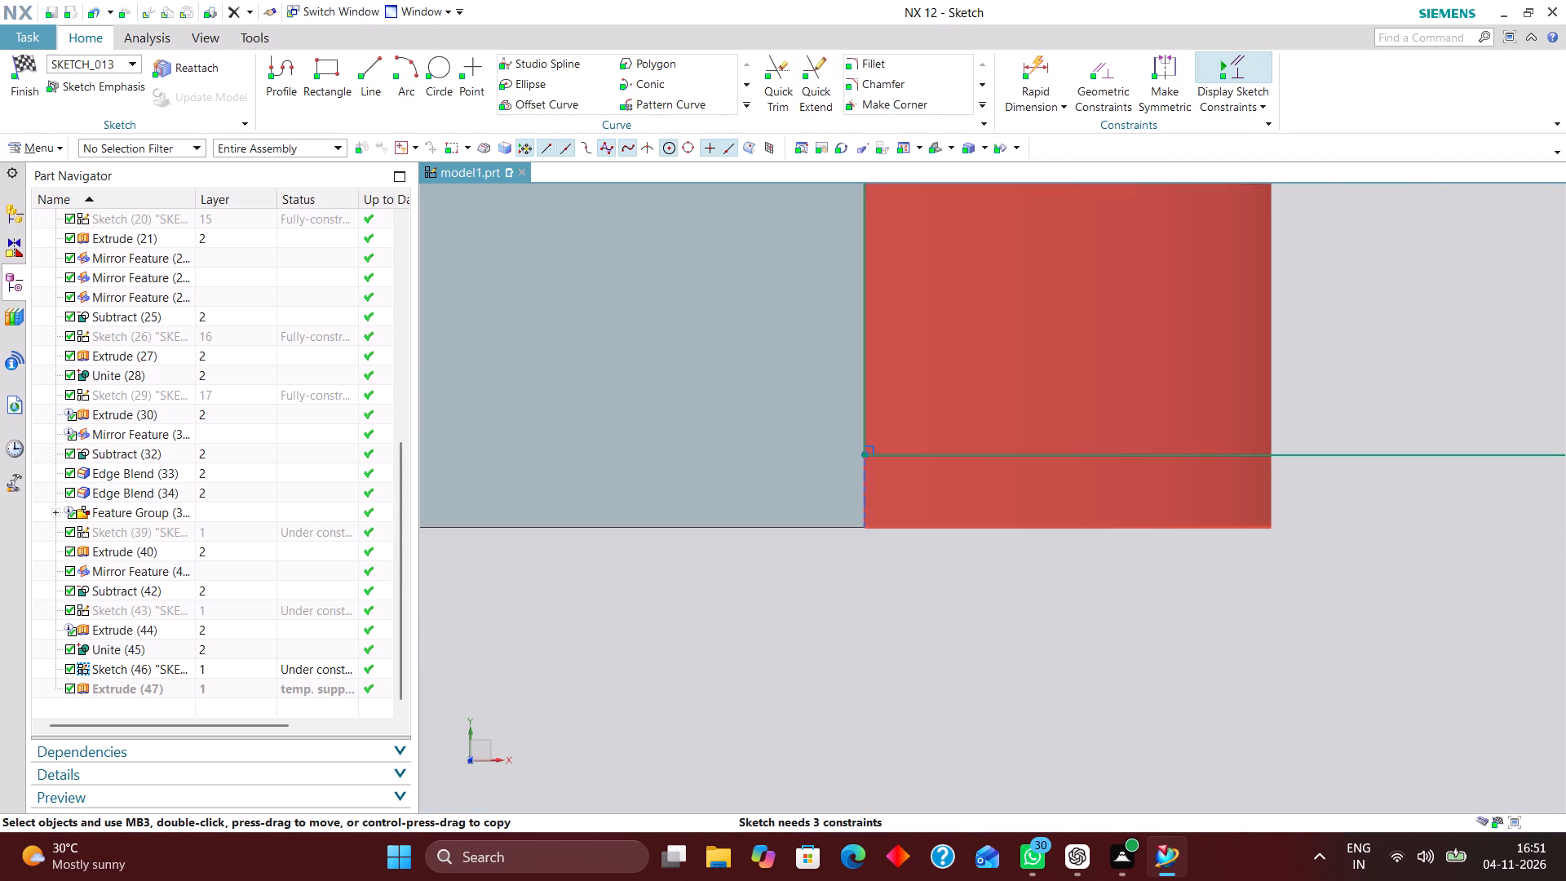
drag(918, 453, 909, 613)
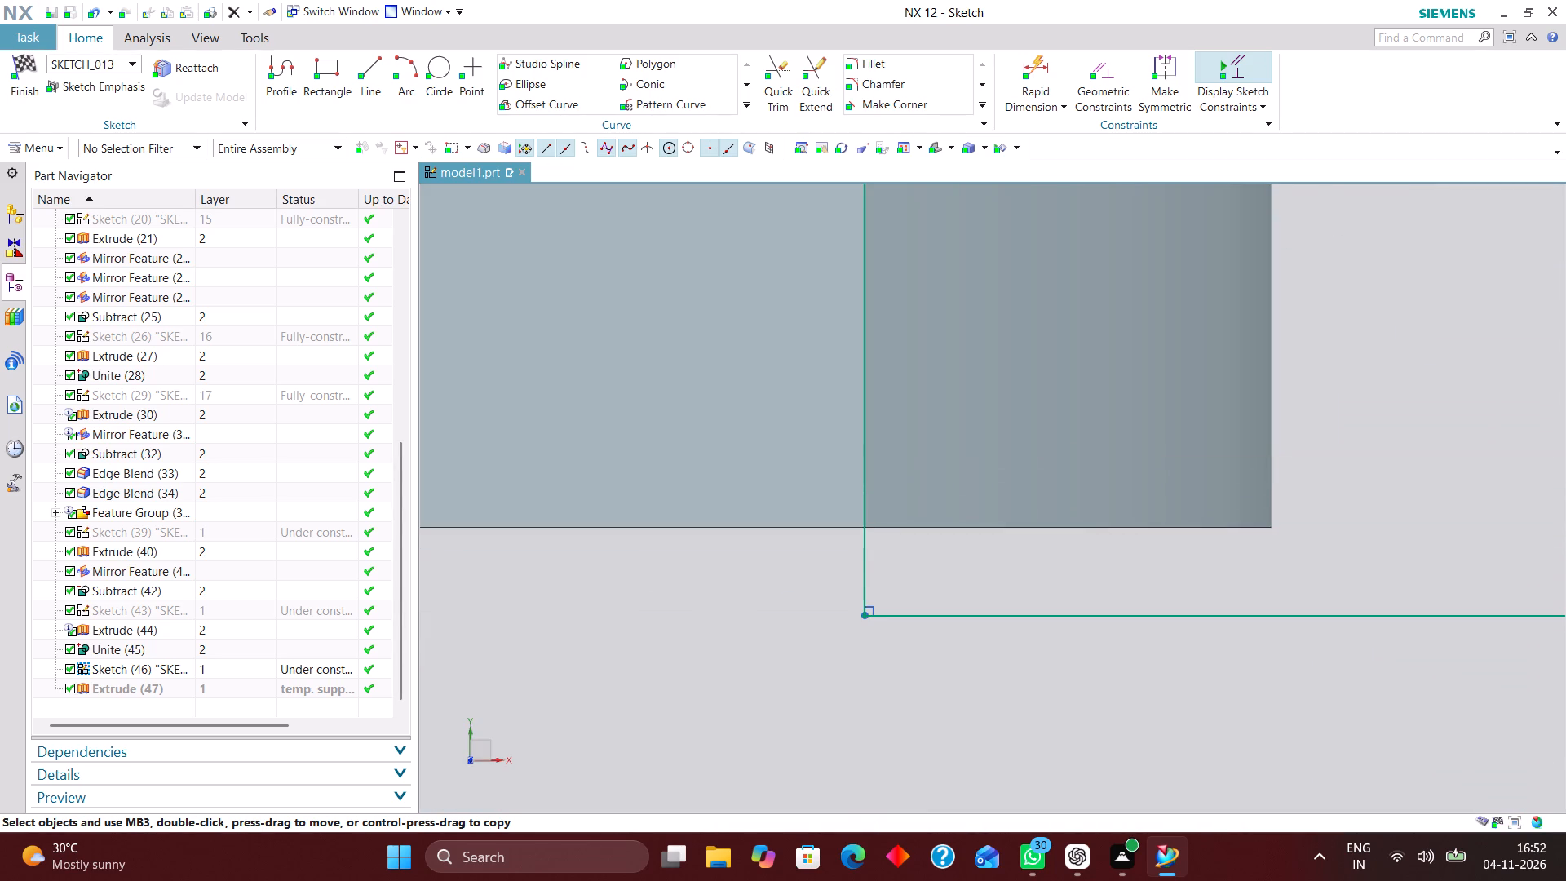
Delete the inner vertical edge of the rectangular profile.
right_drag(864, 429, 666, 412)
scroll(851, 500, down, 2)
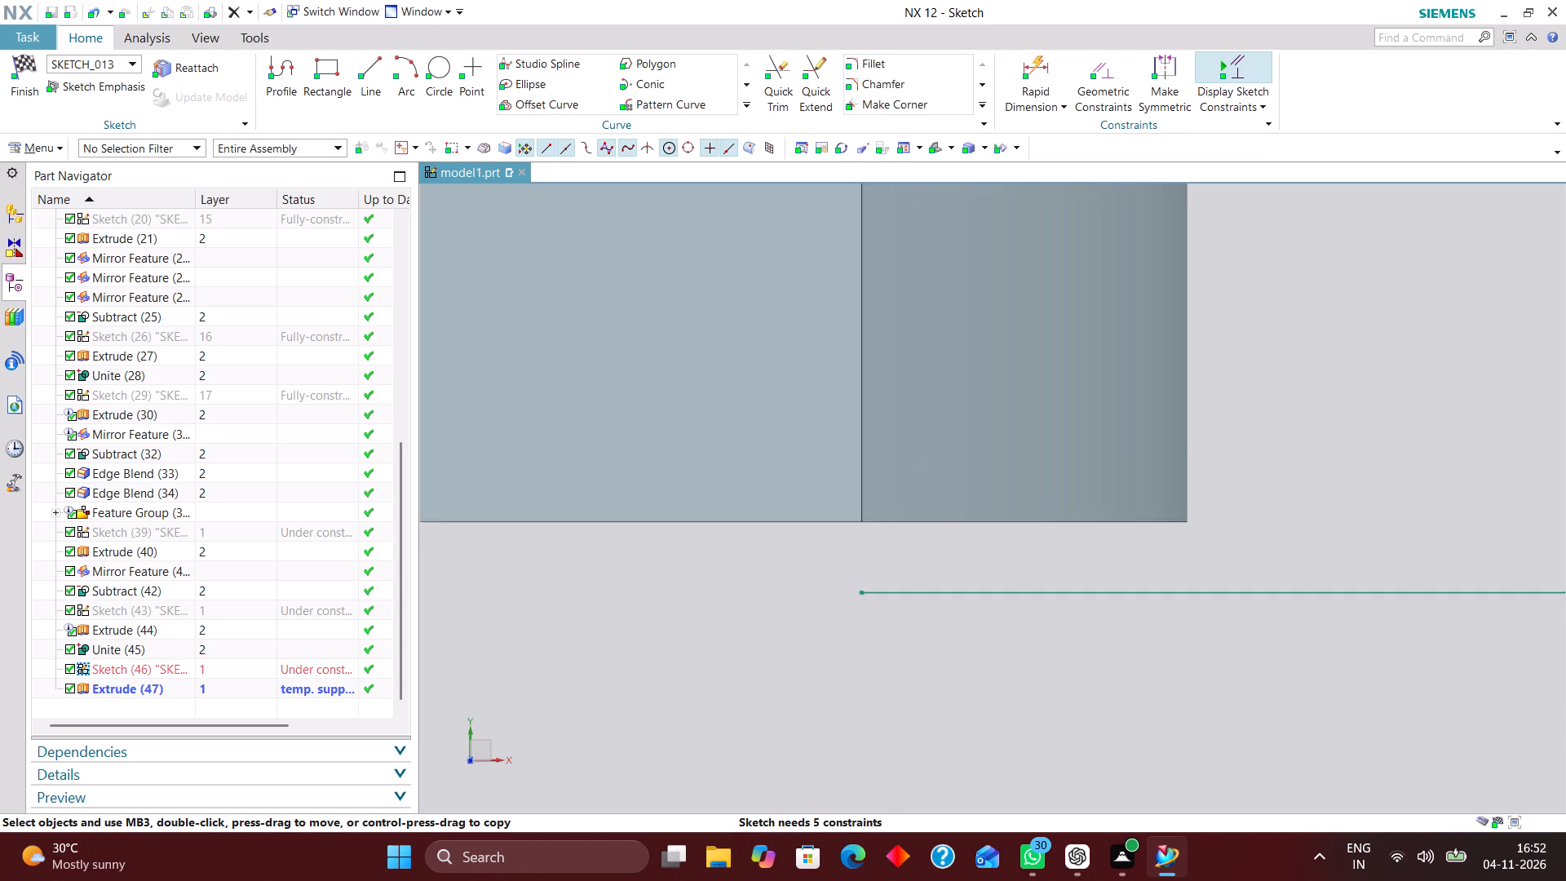
scroll(851, 504, down, 5)
scroll(922, 565, down, 4)
scroll(961, 485, down, 3)
scroll(975, 414, down, 3)
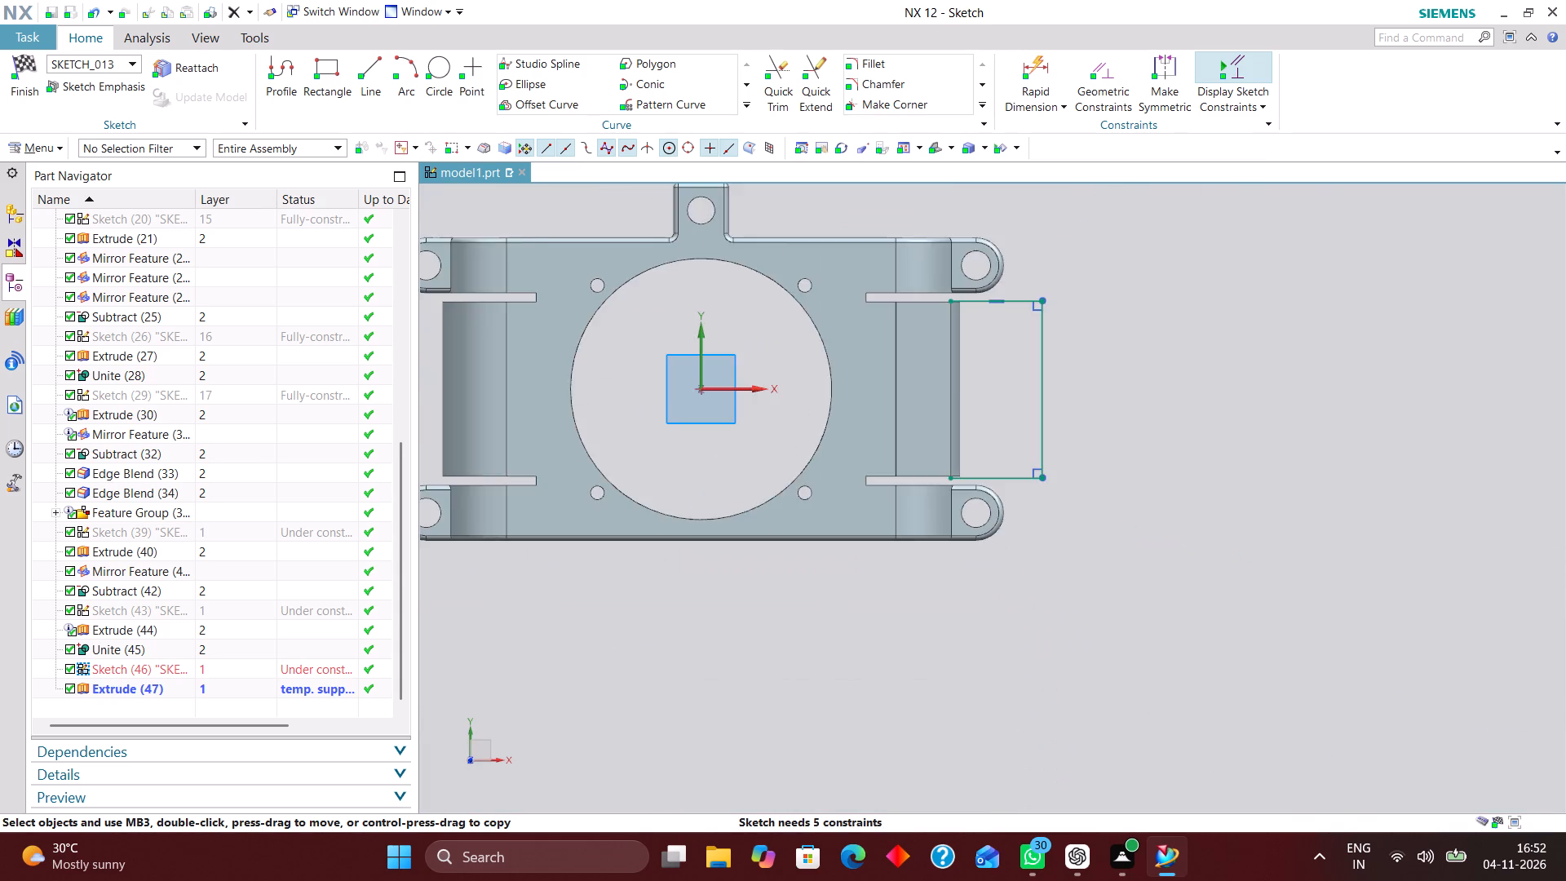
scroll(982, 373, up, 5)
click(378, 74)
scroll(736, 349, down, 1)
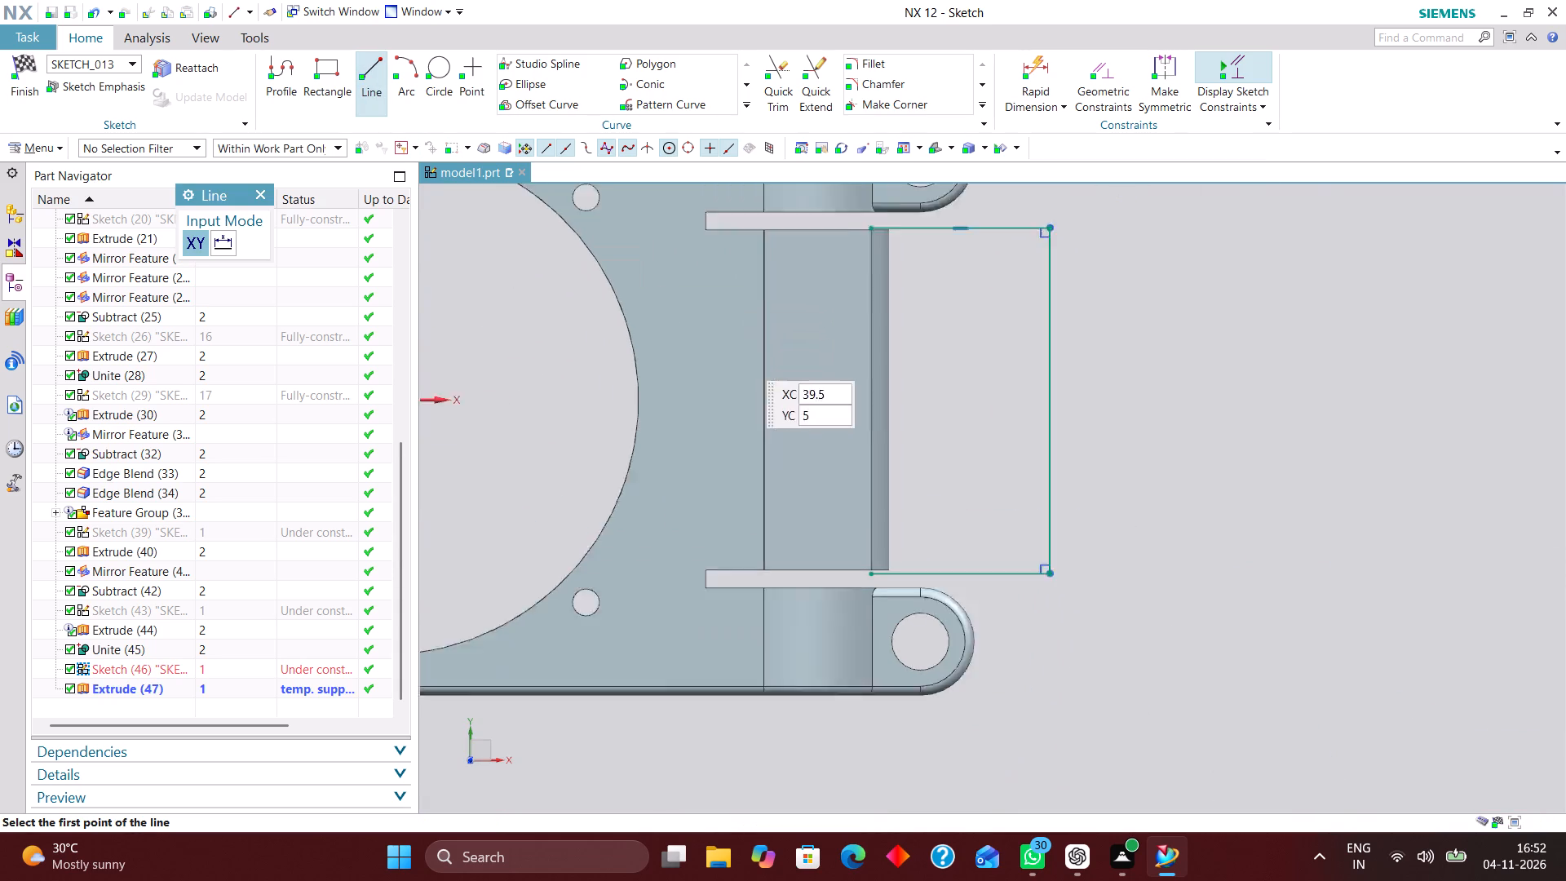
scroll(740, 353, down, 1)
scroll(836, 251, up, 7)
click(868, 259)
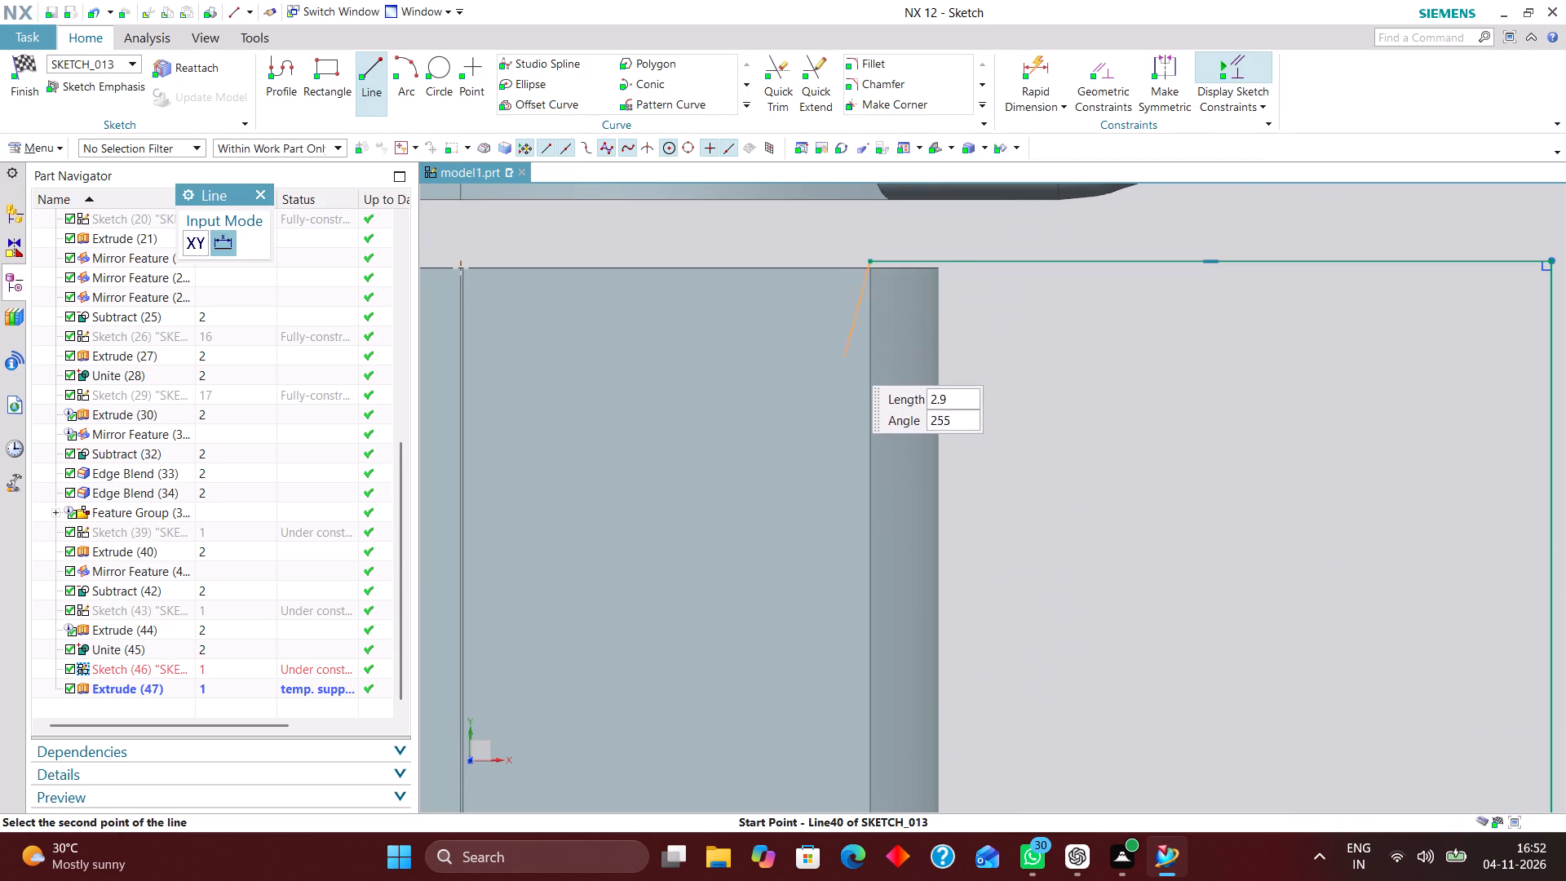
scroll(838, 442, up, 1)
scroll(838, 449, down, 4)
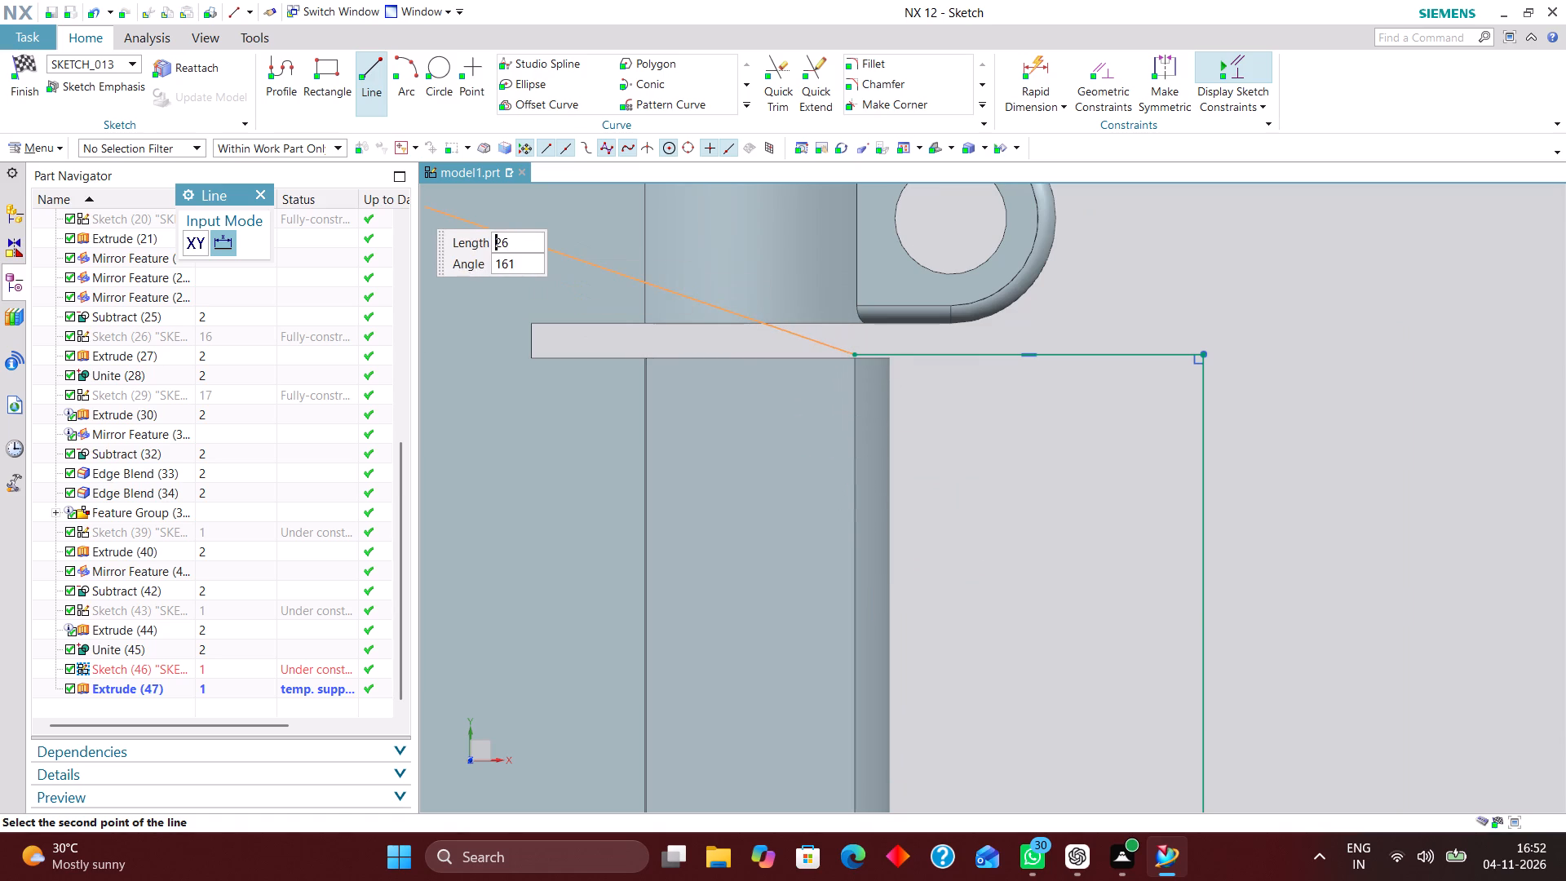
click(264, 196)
Shift the outer vertical edge and the positive-Y edge toward the bracket so the open profile's free ends overlap the body.
drag(1205, 465, 1184, 467)
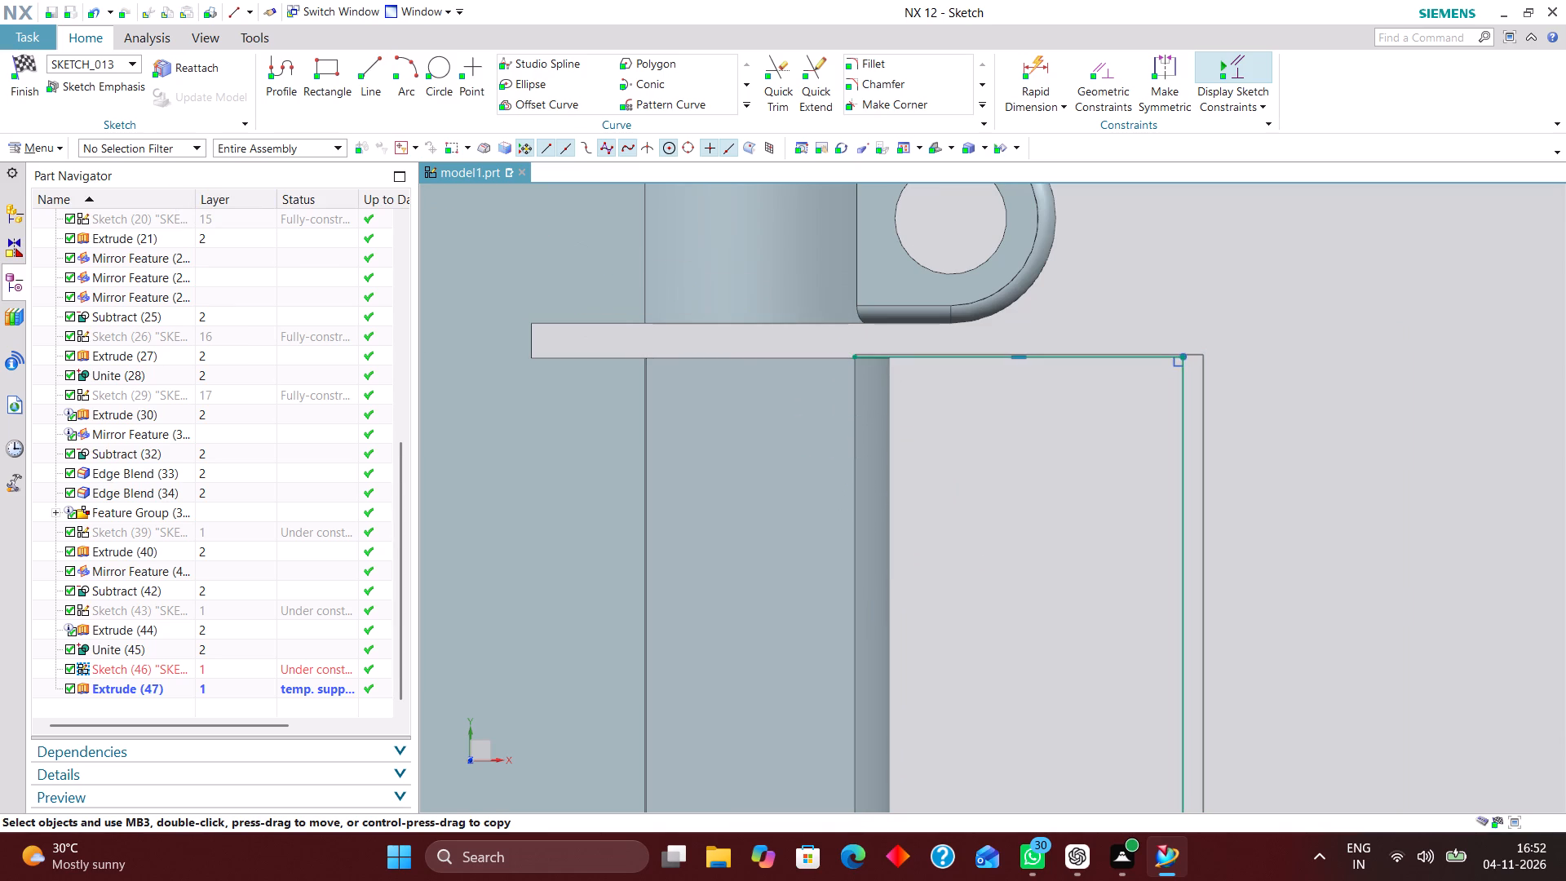
drag(1184, 467, 1164, 458)
drag(958, 348, 950, 350)
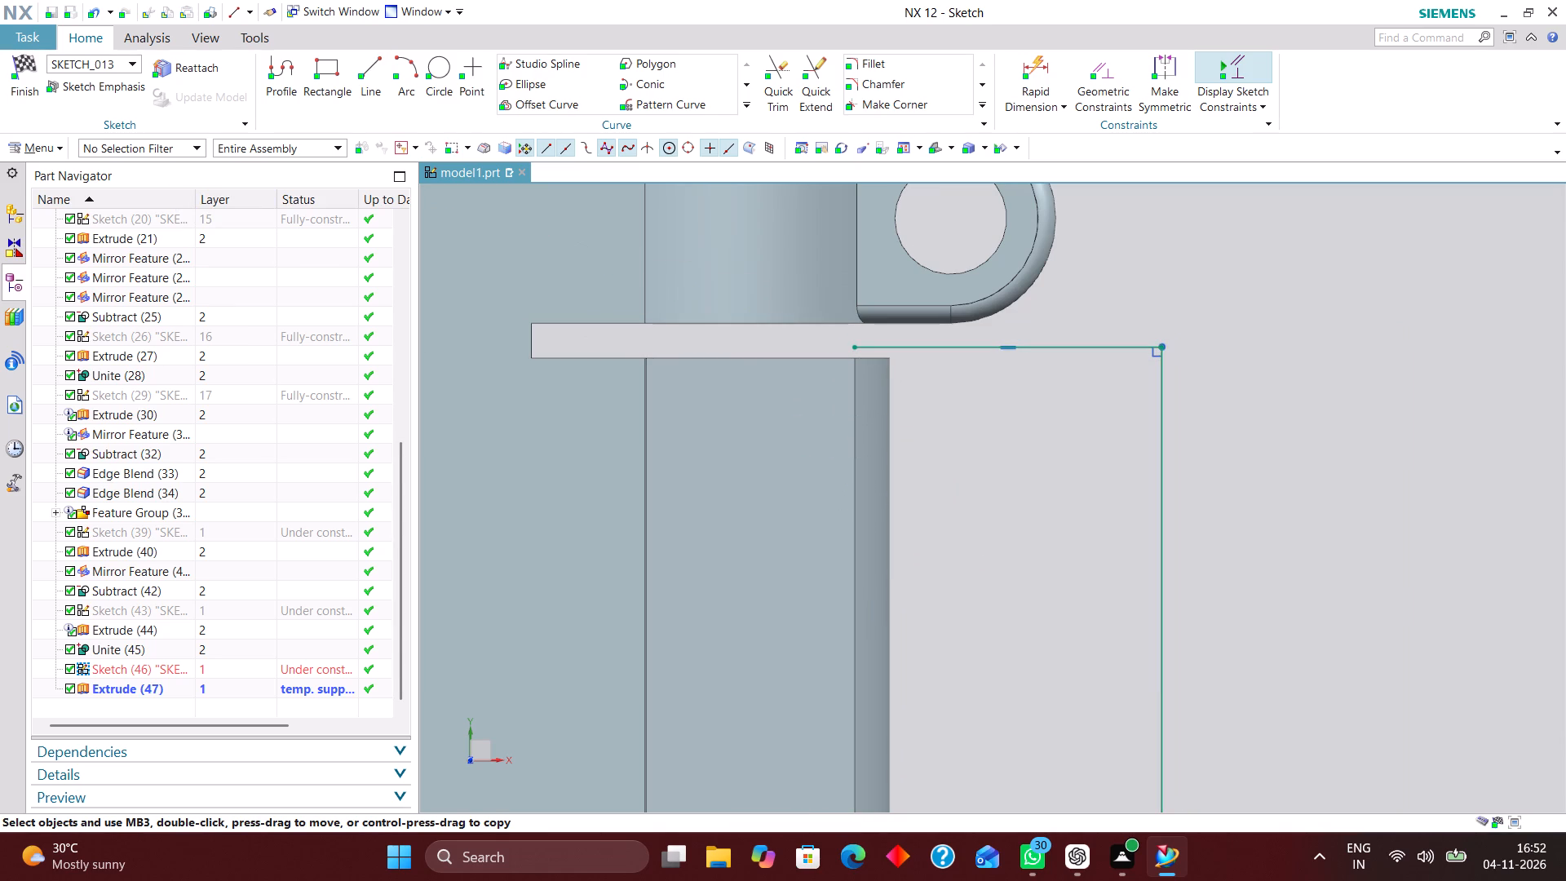
drag(950, 350, 940, 351)
scroll(1023, 332, down, 3)
scroll(1028, 658, up, 2)
click(994, 705)
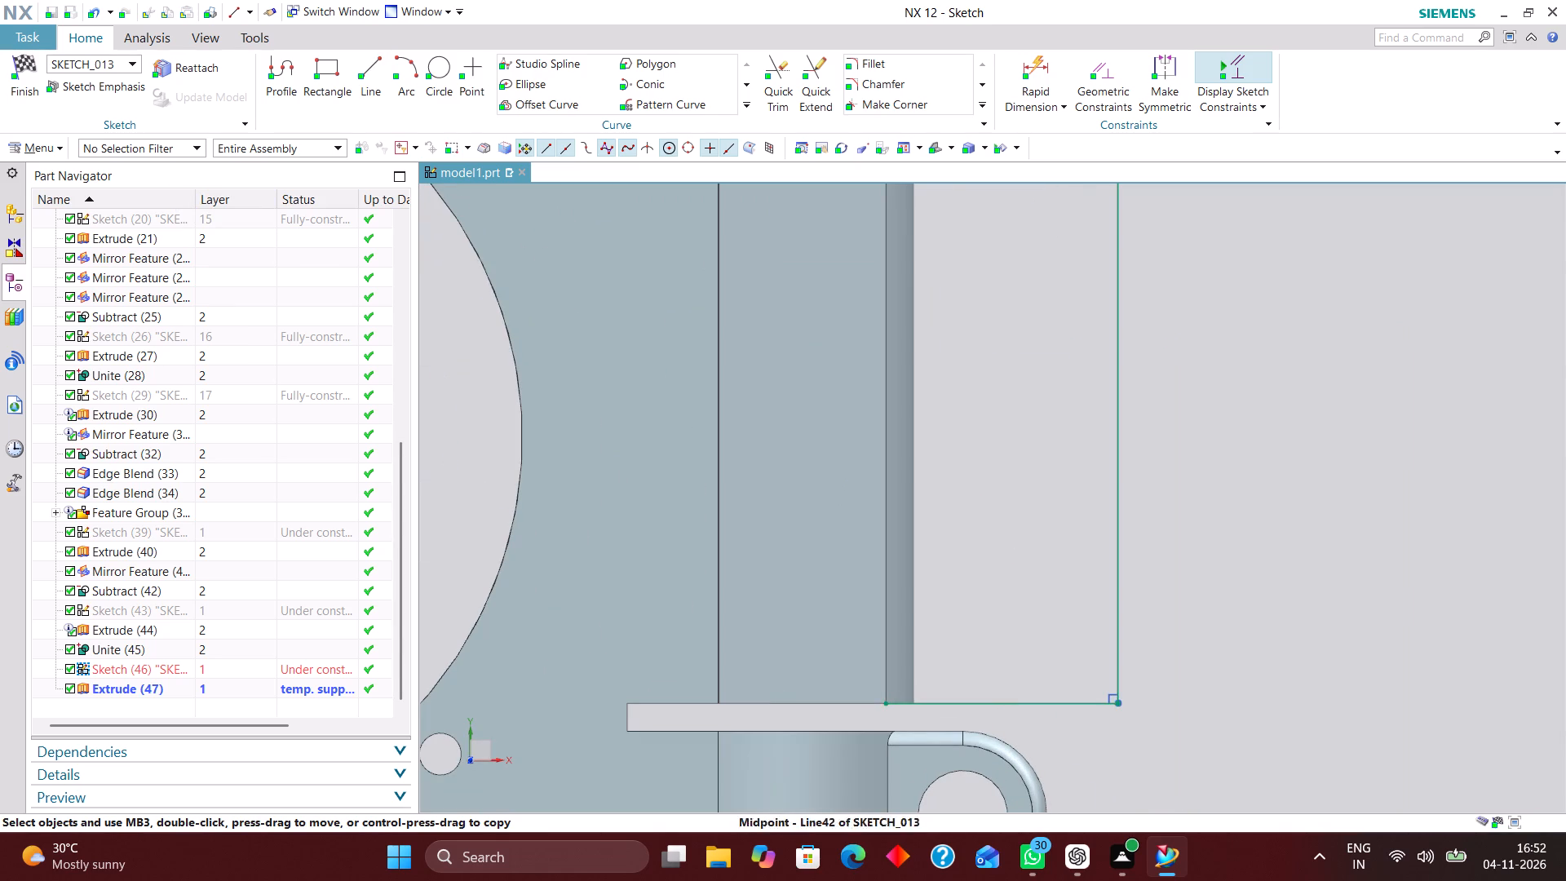
Close the profile with a line joining the free inner ends of its positive-Y and negative-Y edges.
click(370, 73)
scroll(701, 528, down, 4)
scroll(771, 374, up, 6)
click(819, 416)
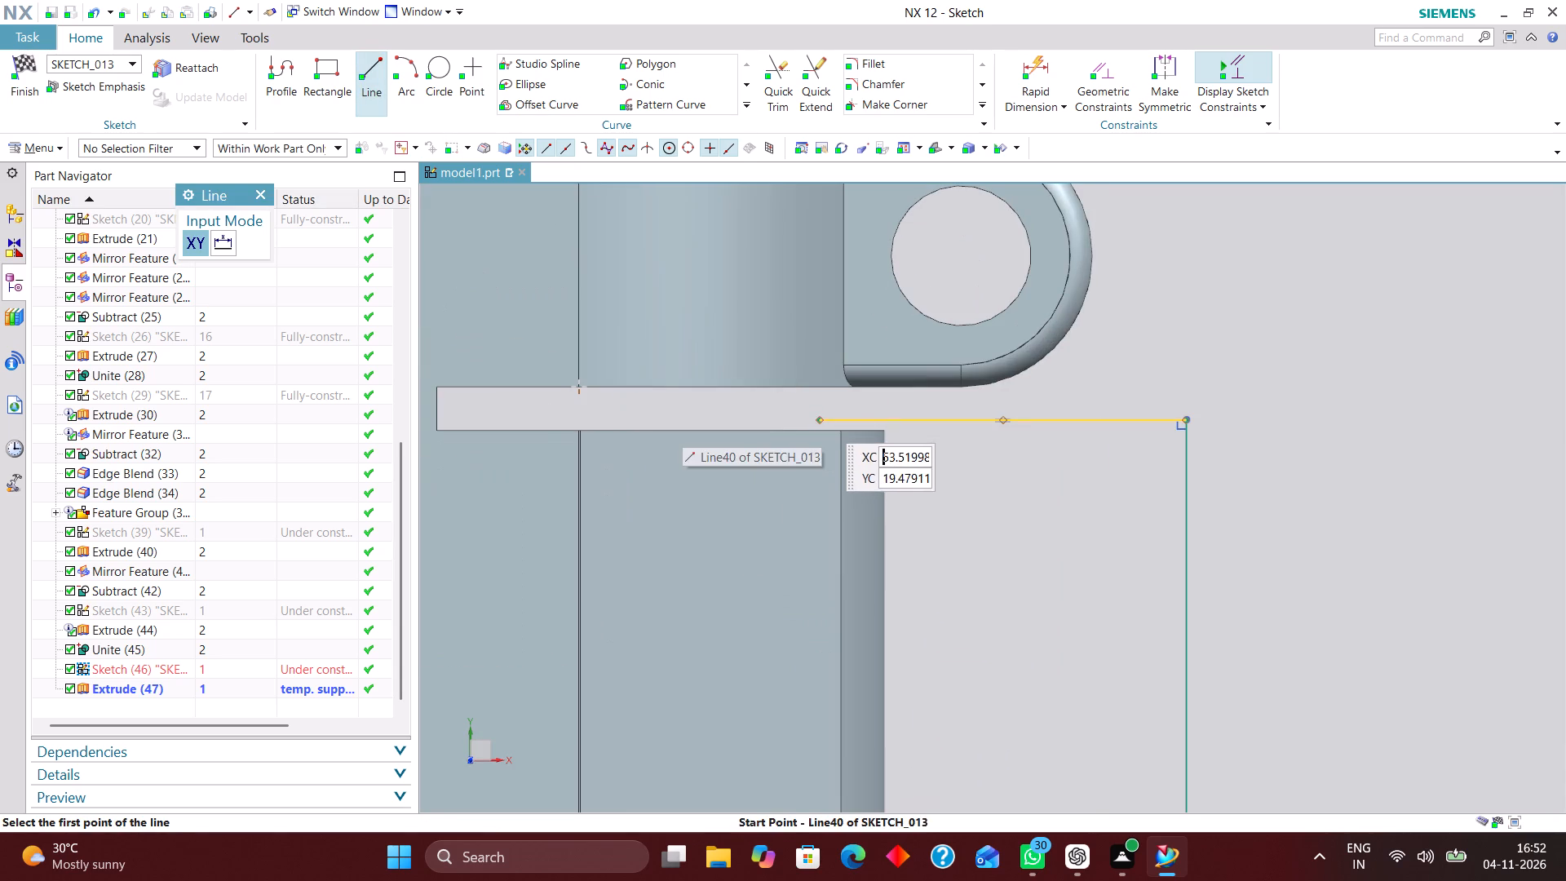
scroll(798, 361, down, 4)
click(807, 751)
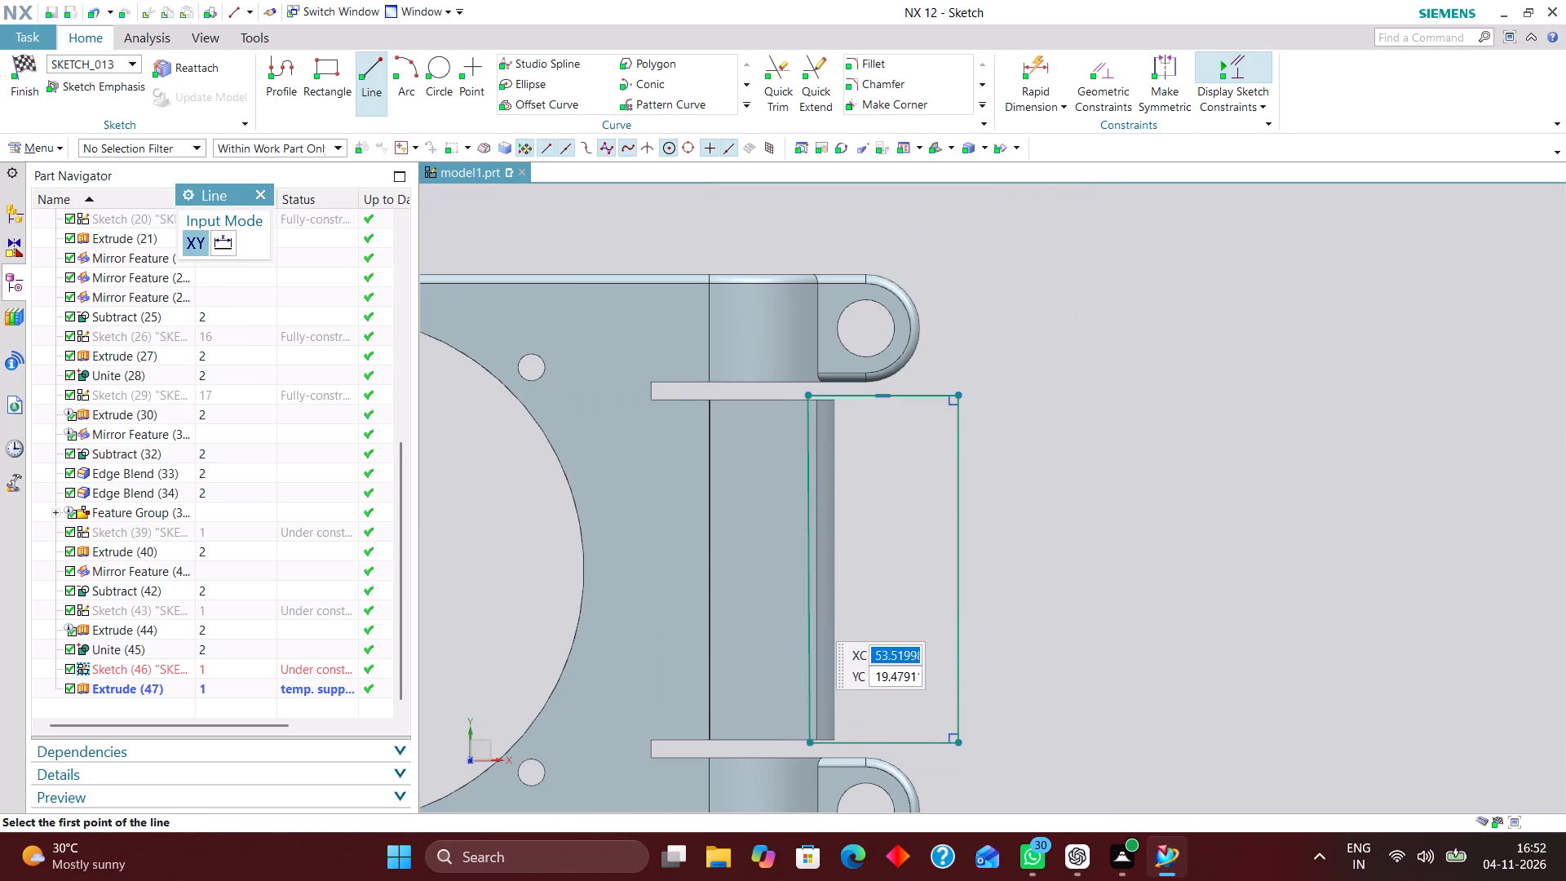
click(257, 185)
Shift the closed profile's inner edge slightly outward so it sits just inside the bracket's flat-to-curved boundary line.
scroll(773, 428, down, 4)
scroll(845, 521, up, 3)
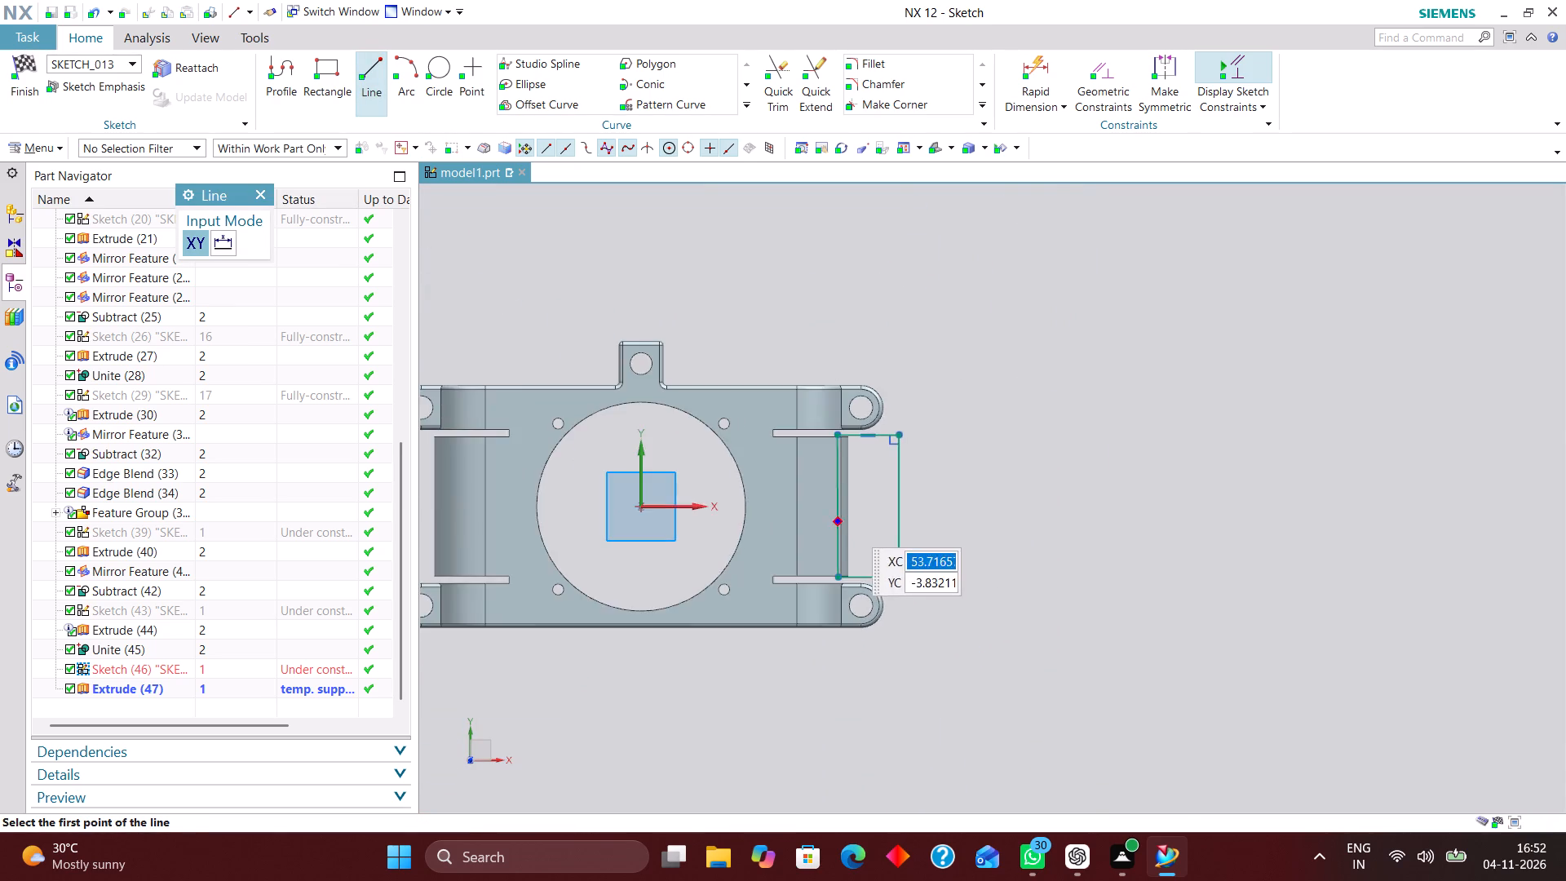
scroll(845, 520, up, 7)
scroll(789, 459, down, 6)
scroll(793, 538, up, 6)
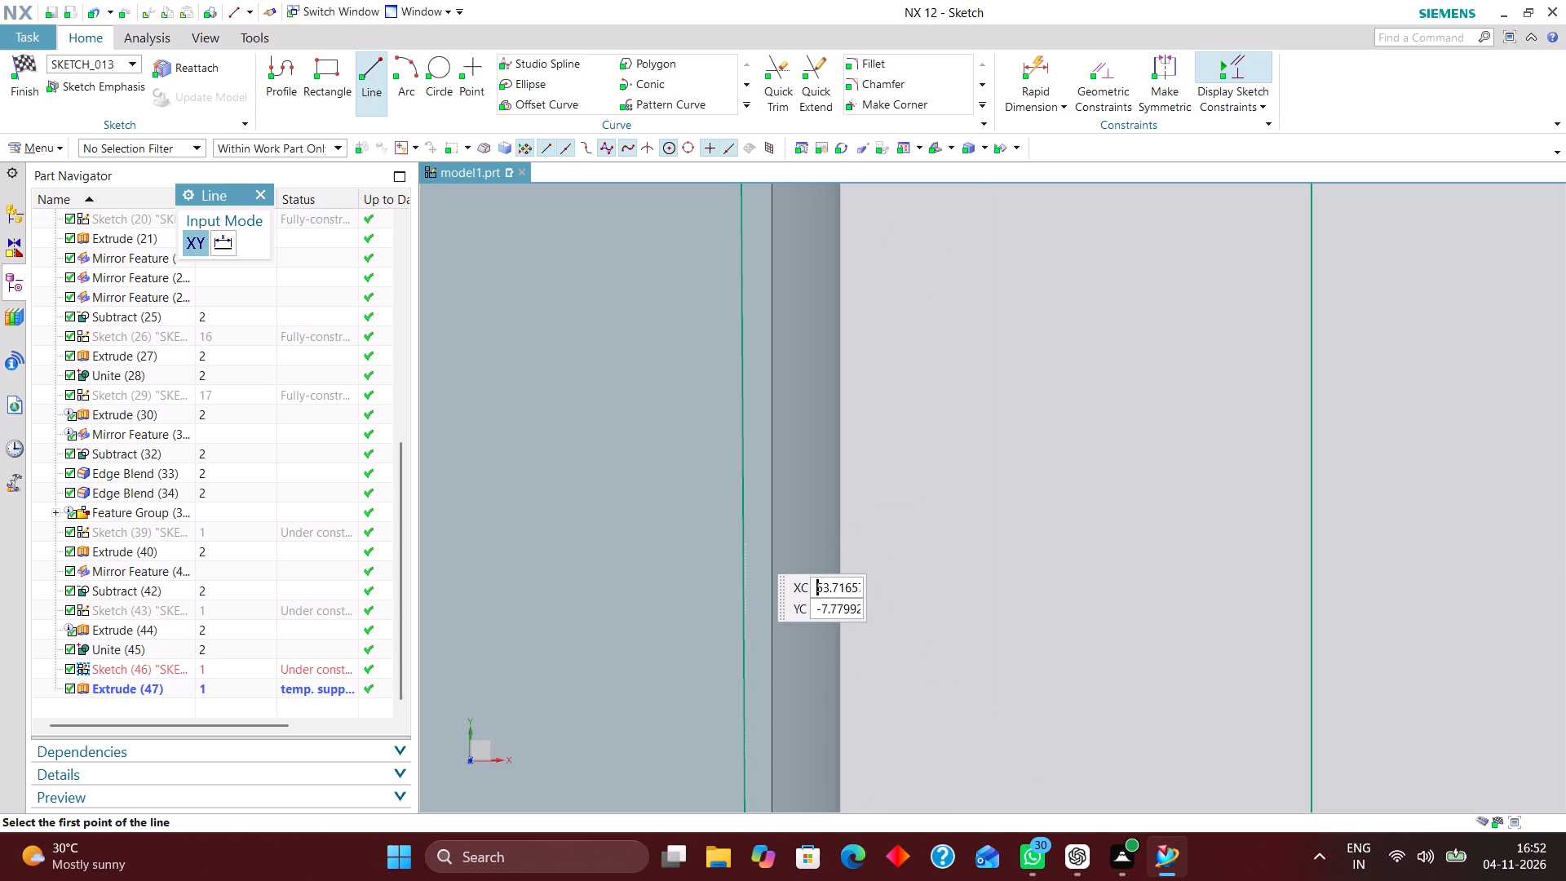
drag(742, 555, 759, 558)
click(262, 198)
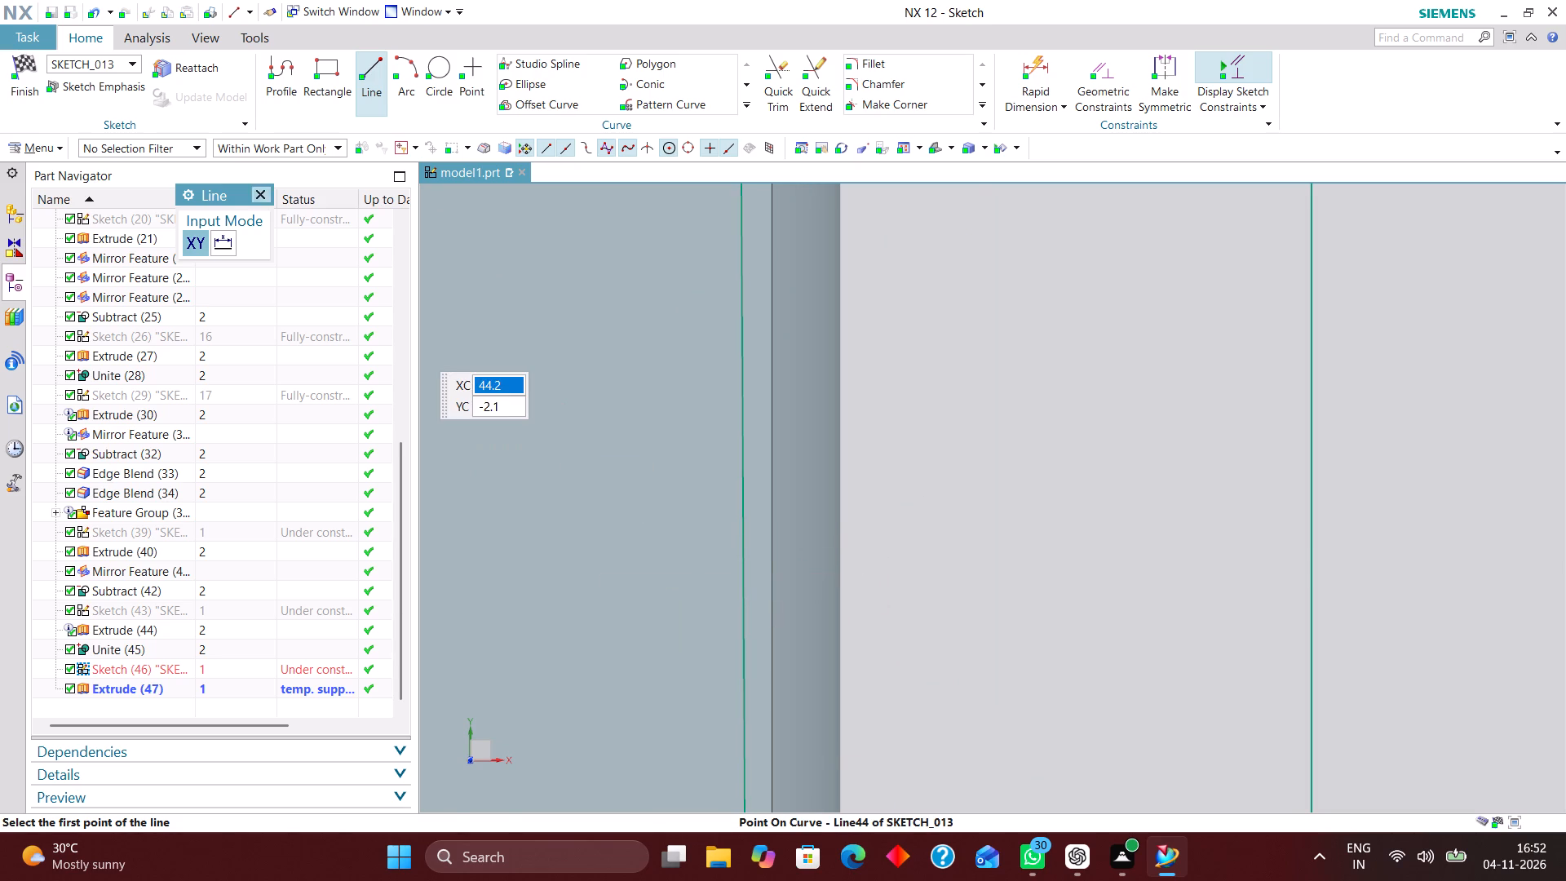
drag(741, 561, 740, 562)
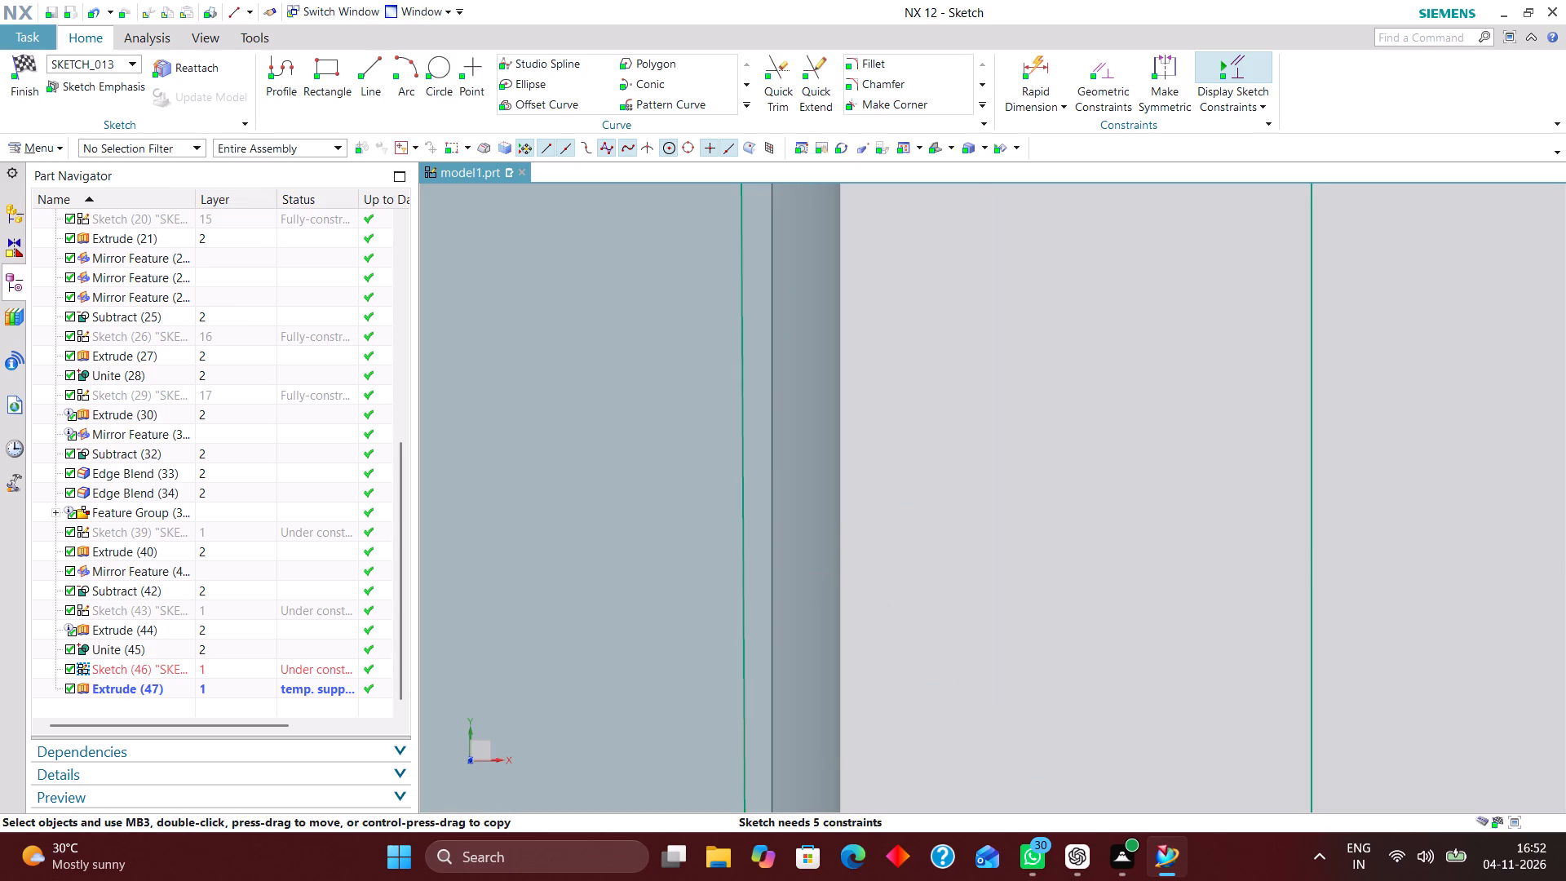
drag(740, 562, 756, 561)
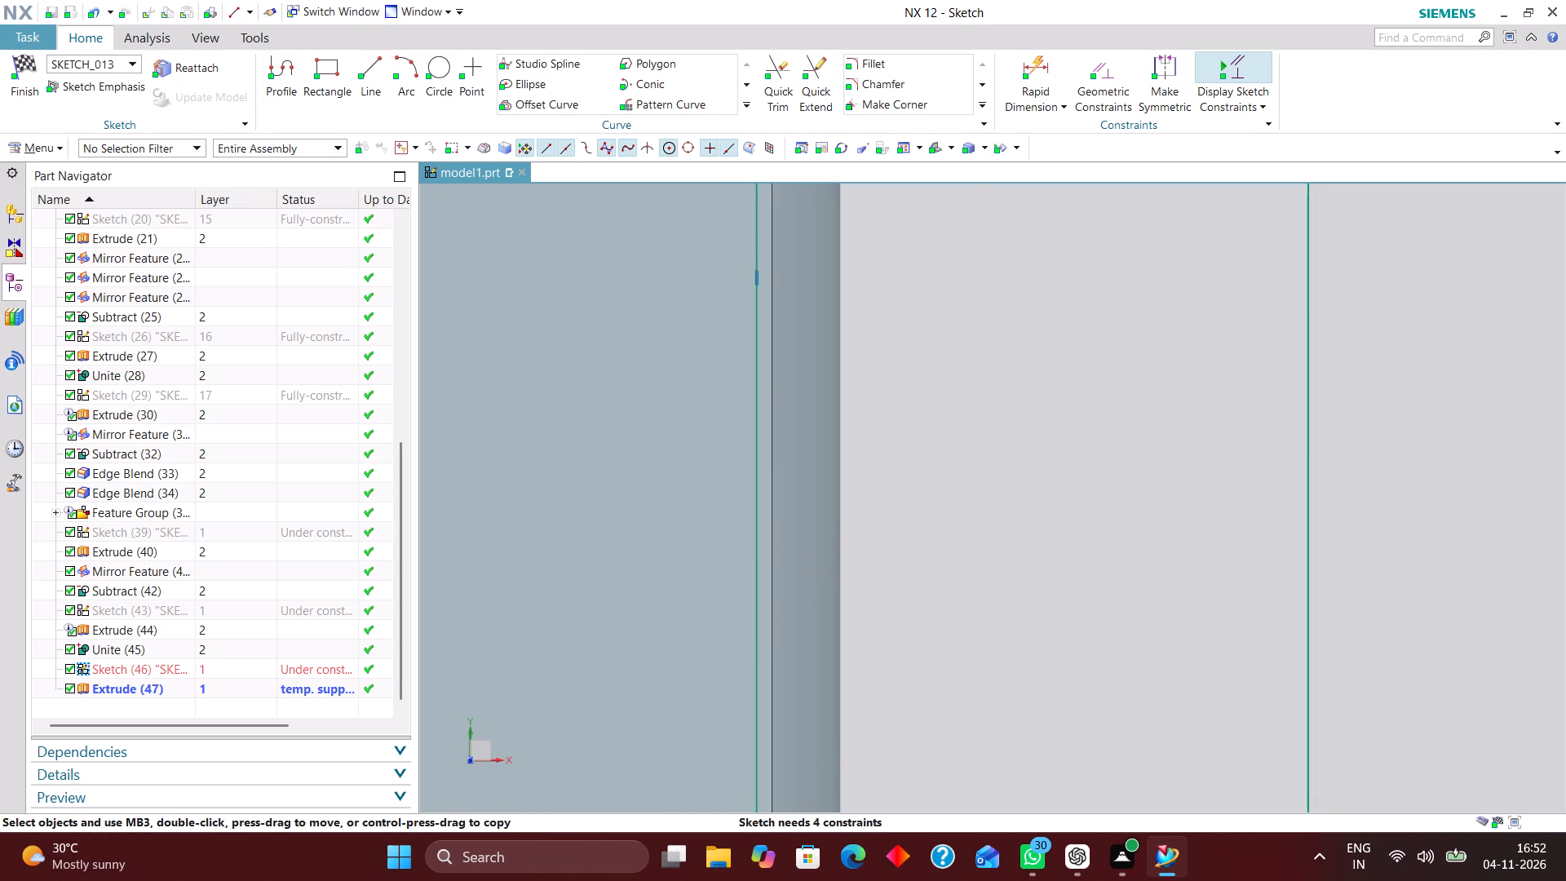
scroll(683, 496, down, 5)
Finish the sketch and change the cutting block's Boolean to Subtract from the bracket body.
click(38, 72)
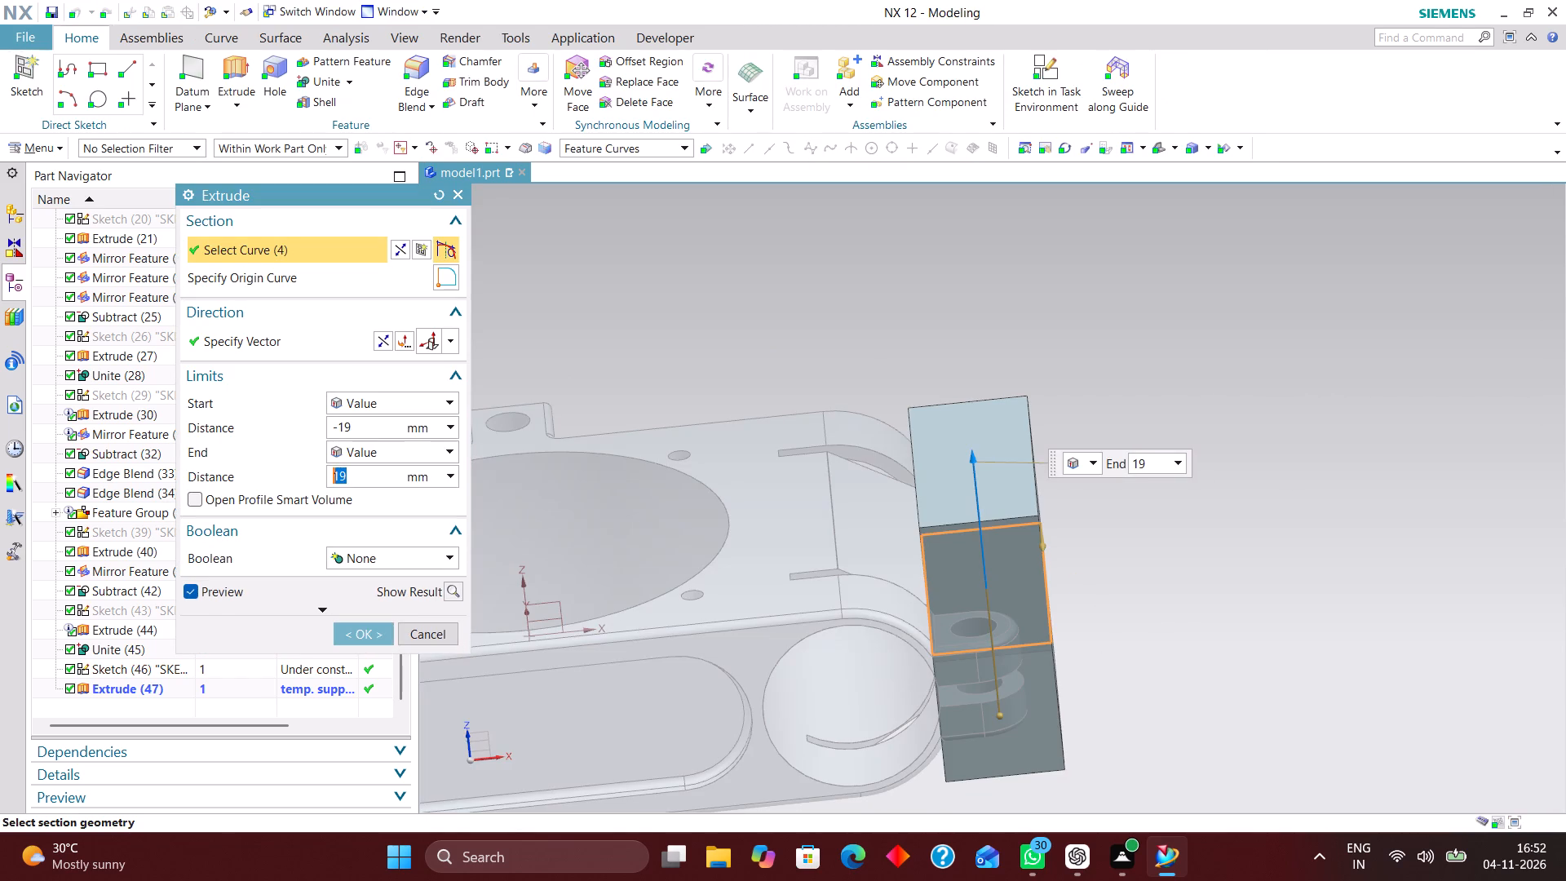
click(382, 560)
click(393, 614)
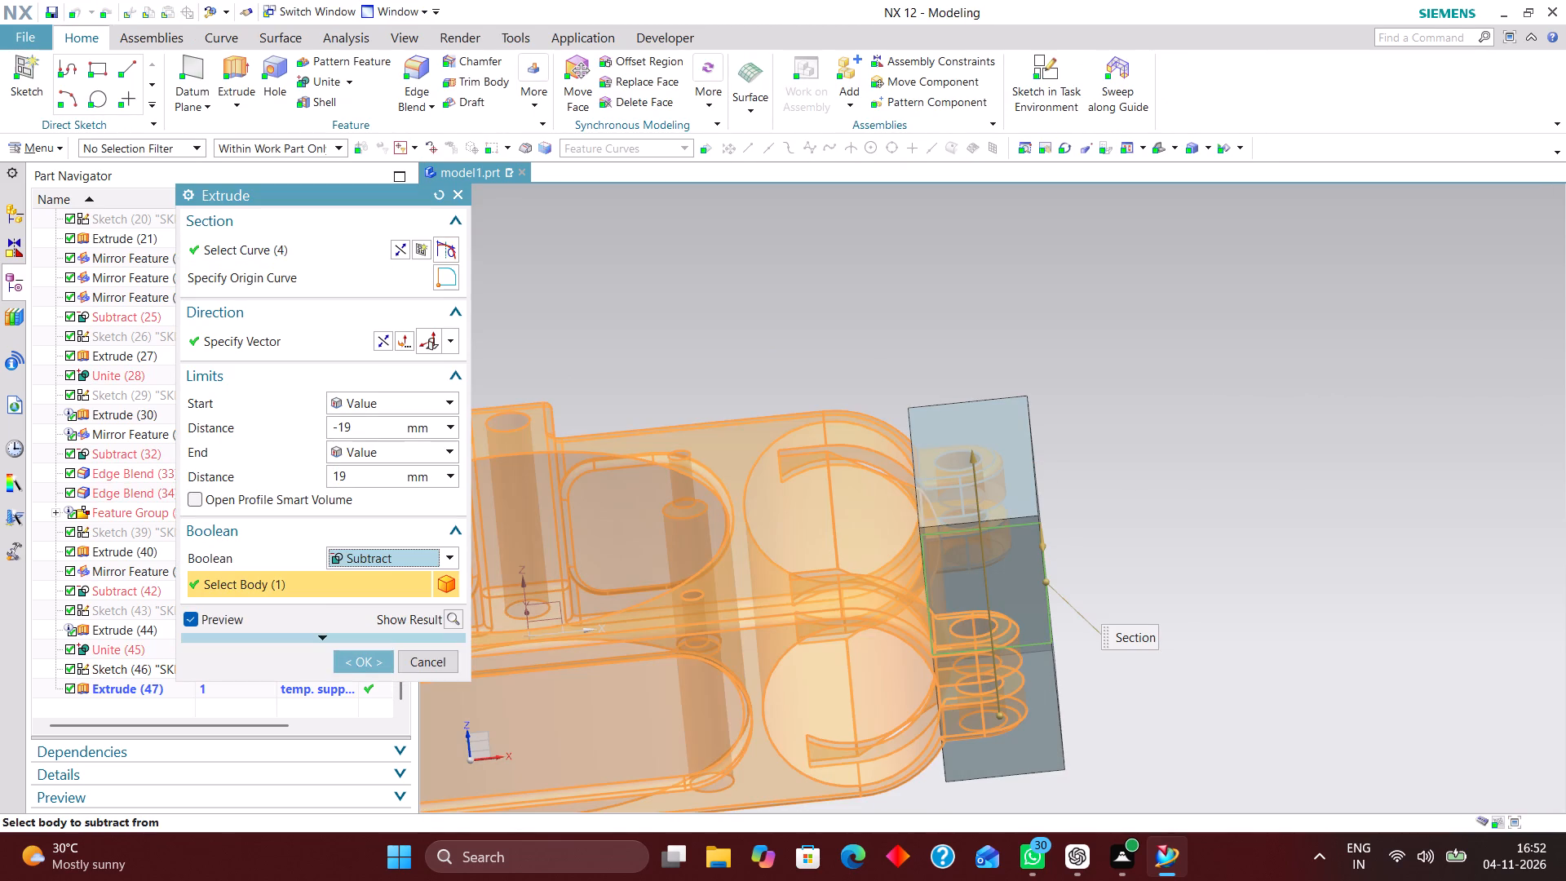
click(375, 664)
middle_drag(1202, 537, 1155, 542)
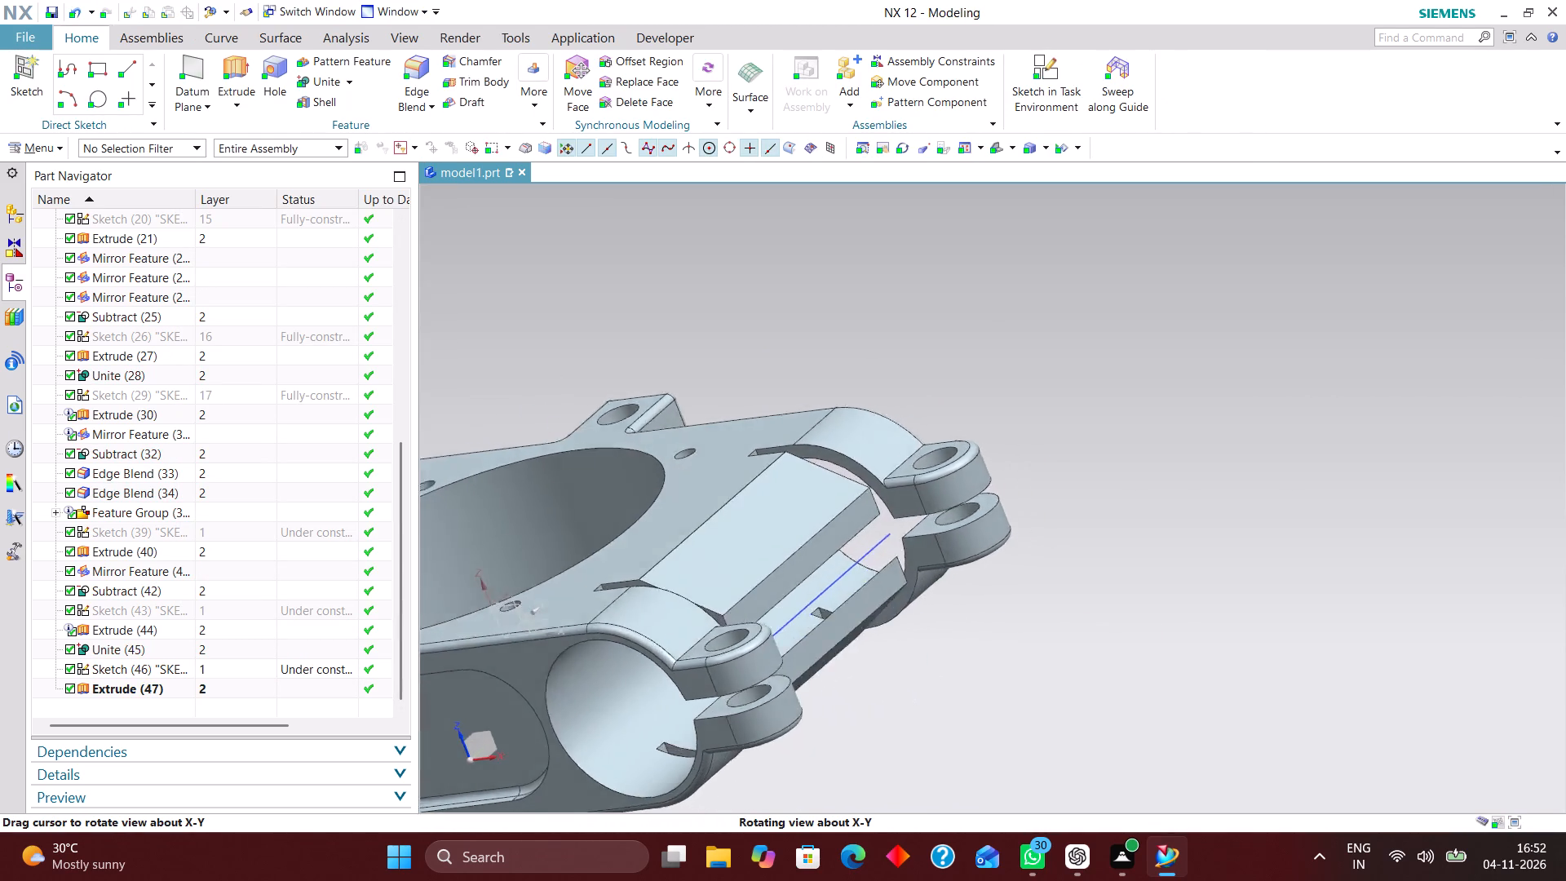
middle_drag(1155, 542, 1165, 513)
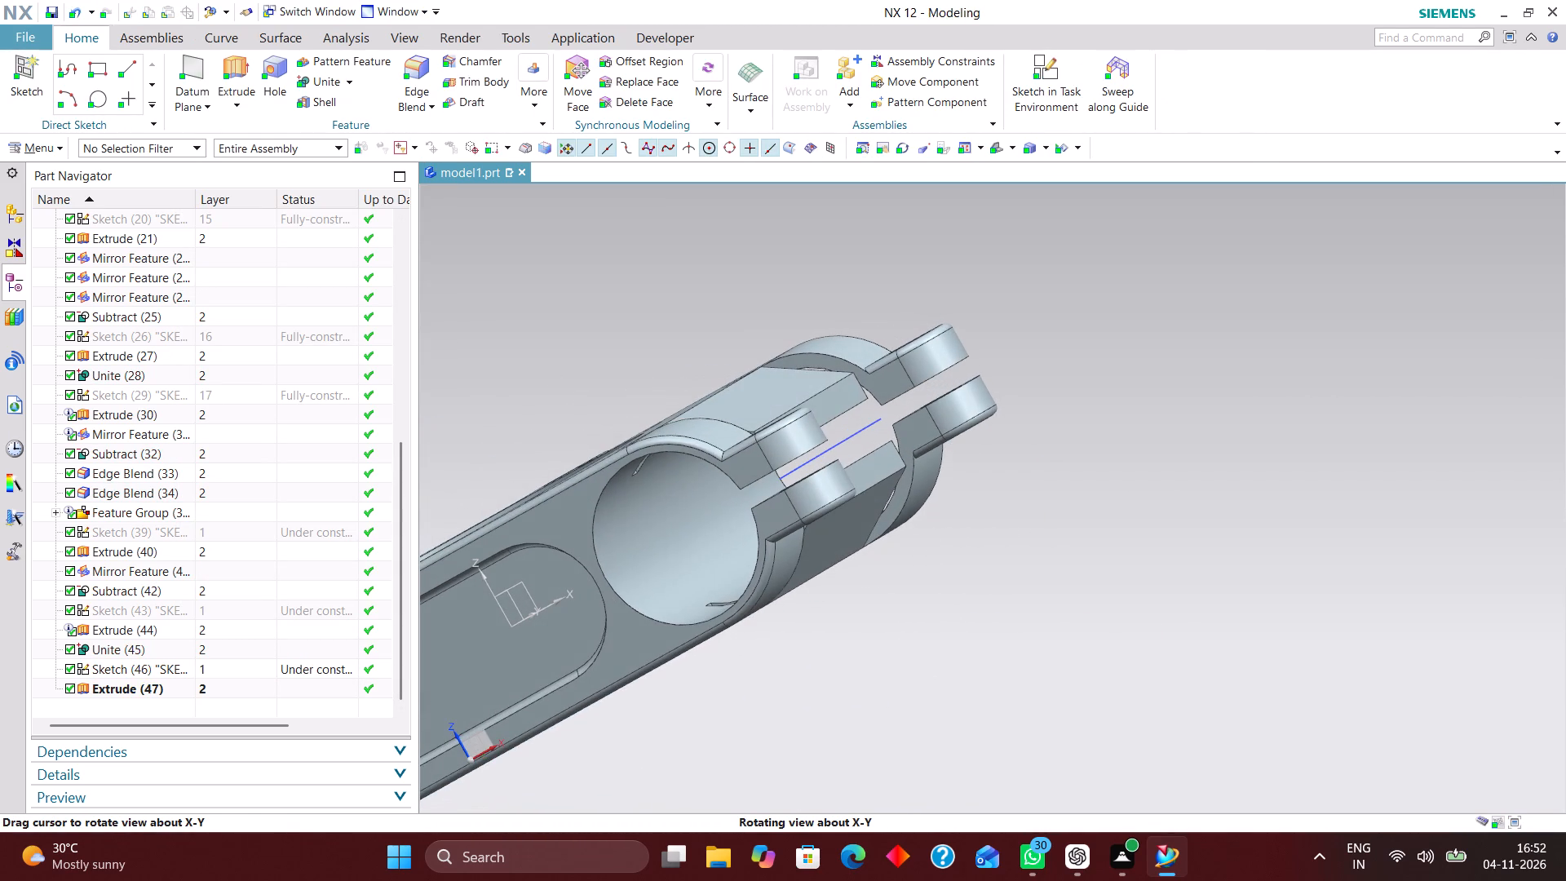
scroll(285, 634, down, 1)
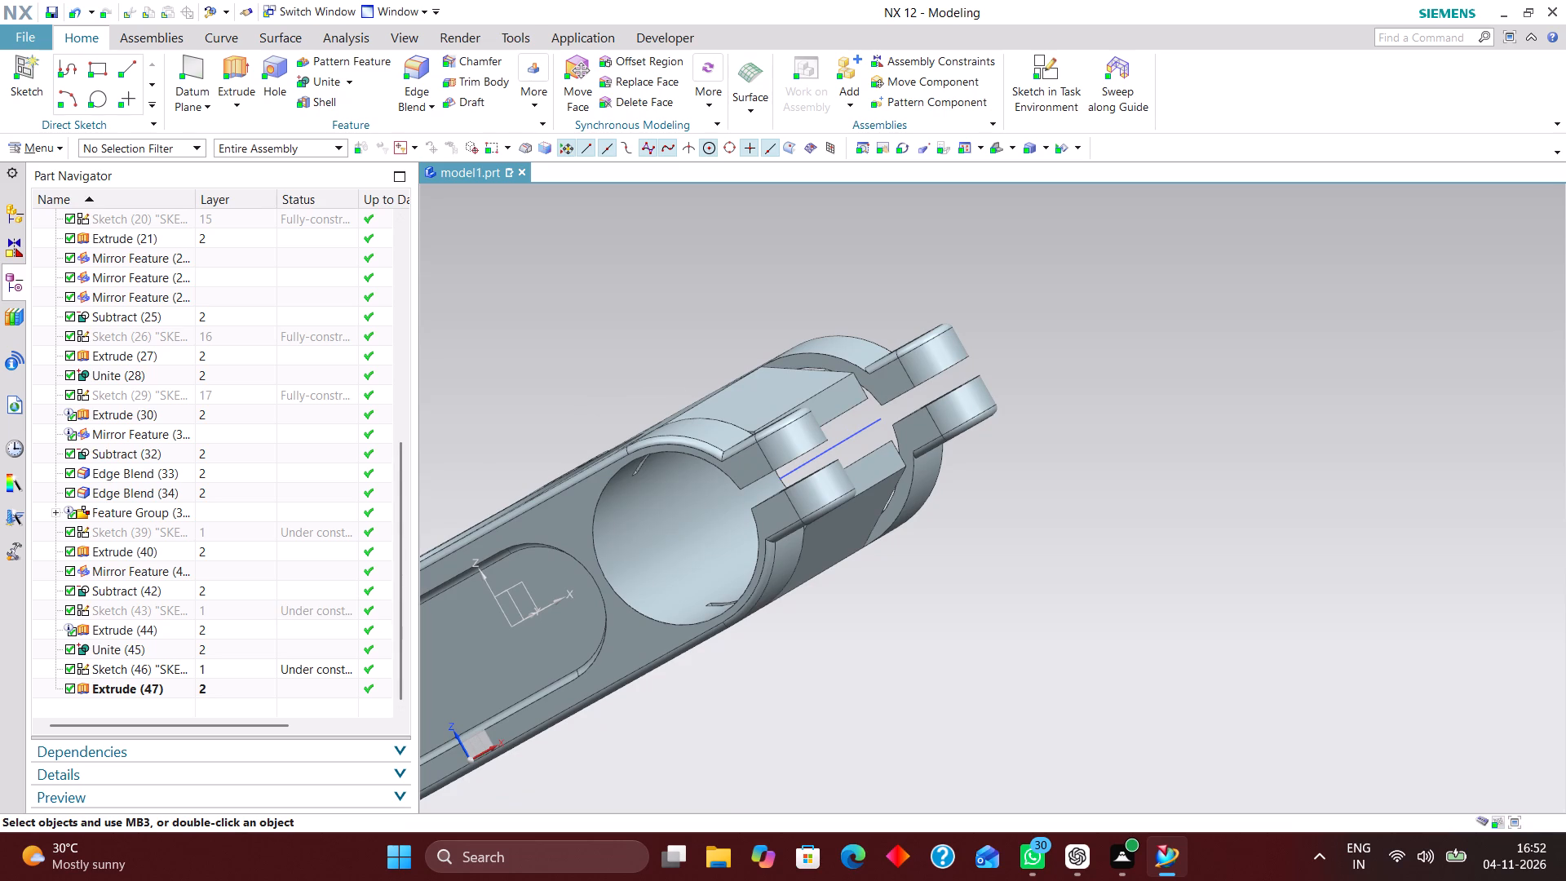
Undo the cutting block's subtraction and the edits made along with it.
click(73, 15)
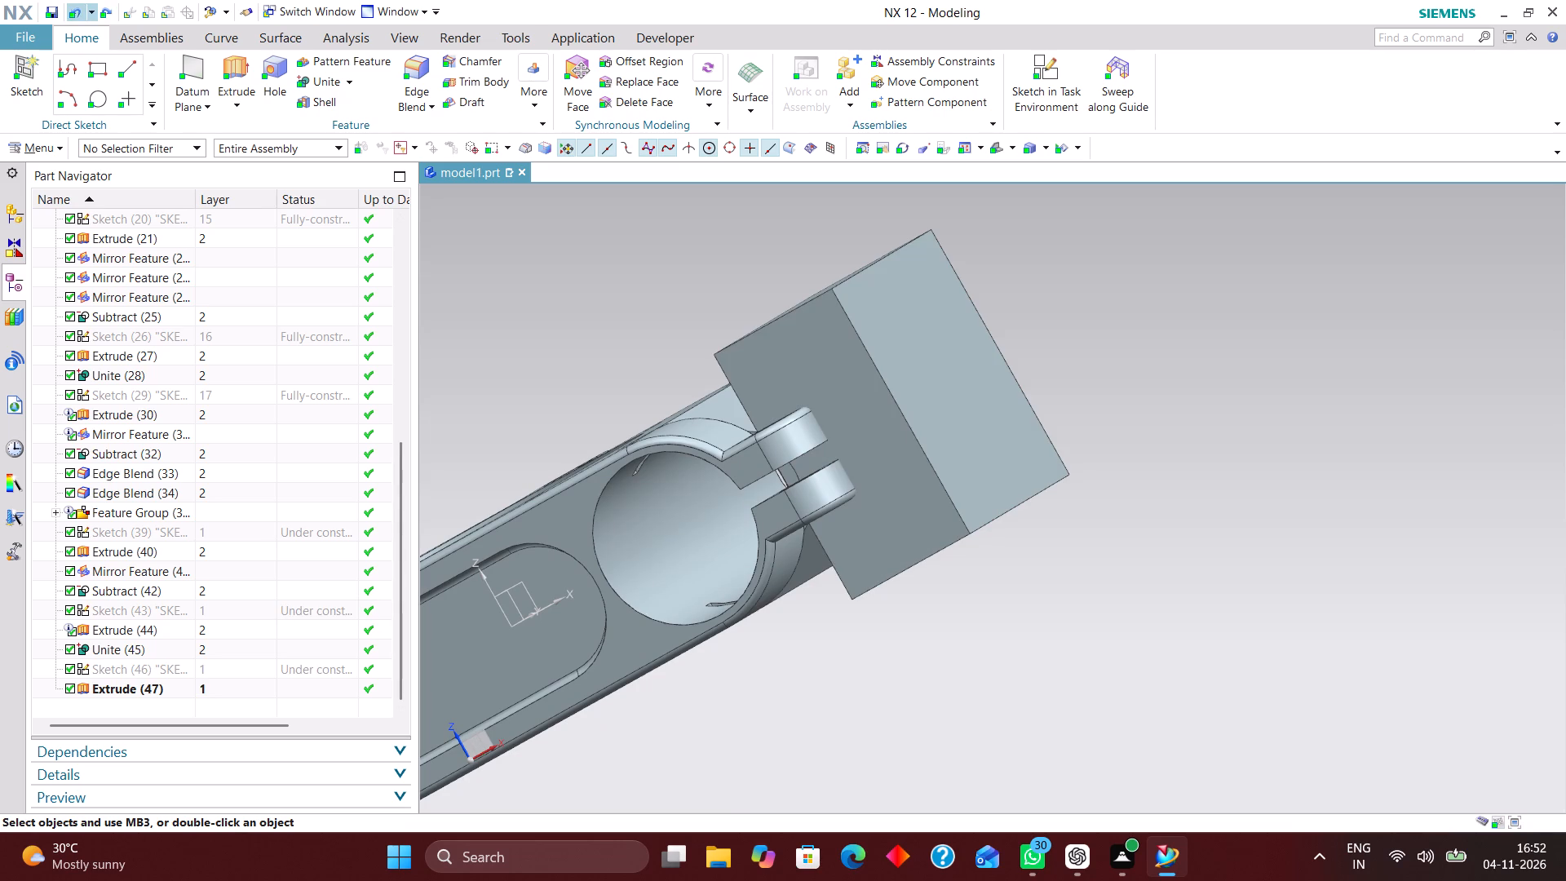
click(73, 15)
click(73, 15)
Delete the rectangular block extrusion that covers the outer face between the positive-X lugs.
middle_drag(1019, 472, 1016, 507)
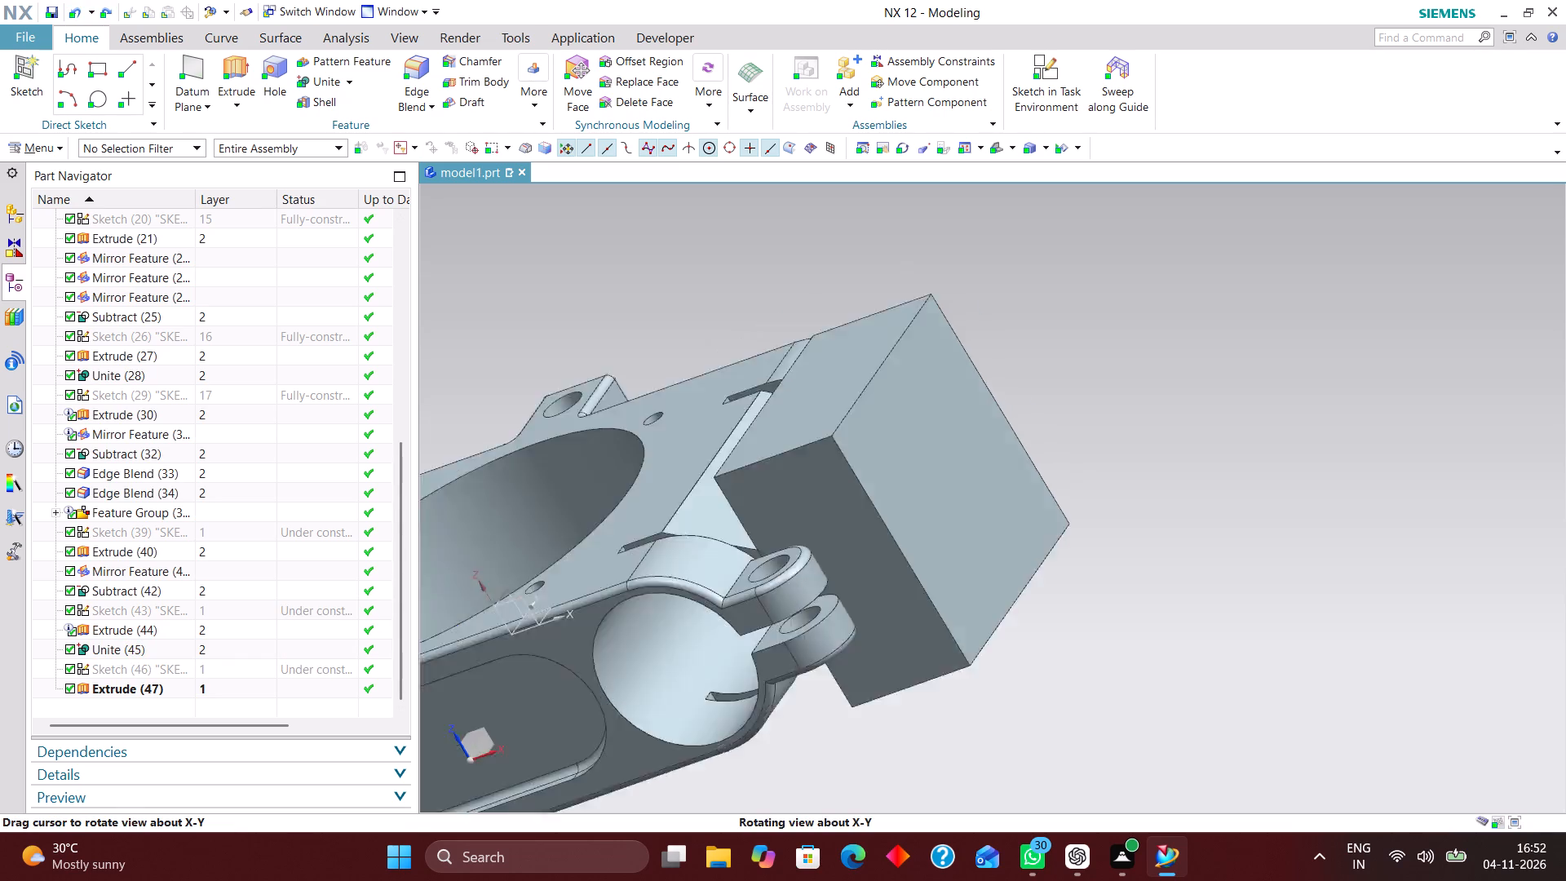
middle_drag(1016, 507, 1048, 525)
middle_click(1116, 511)
scroll(1026, 428, down, 2)
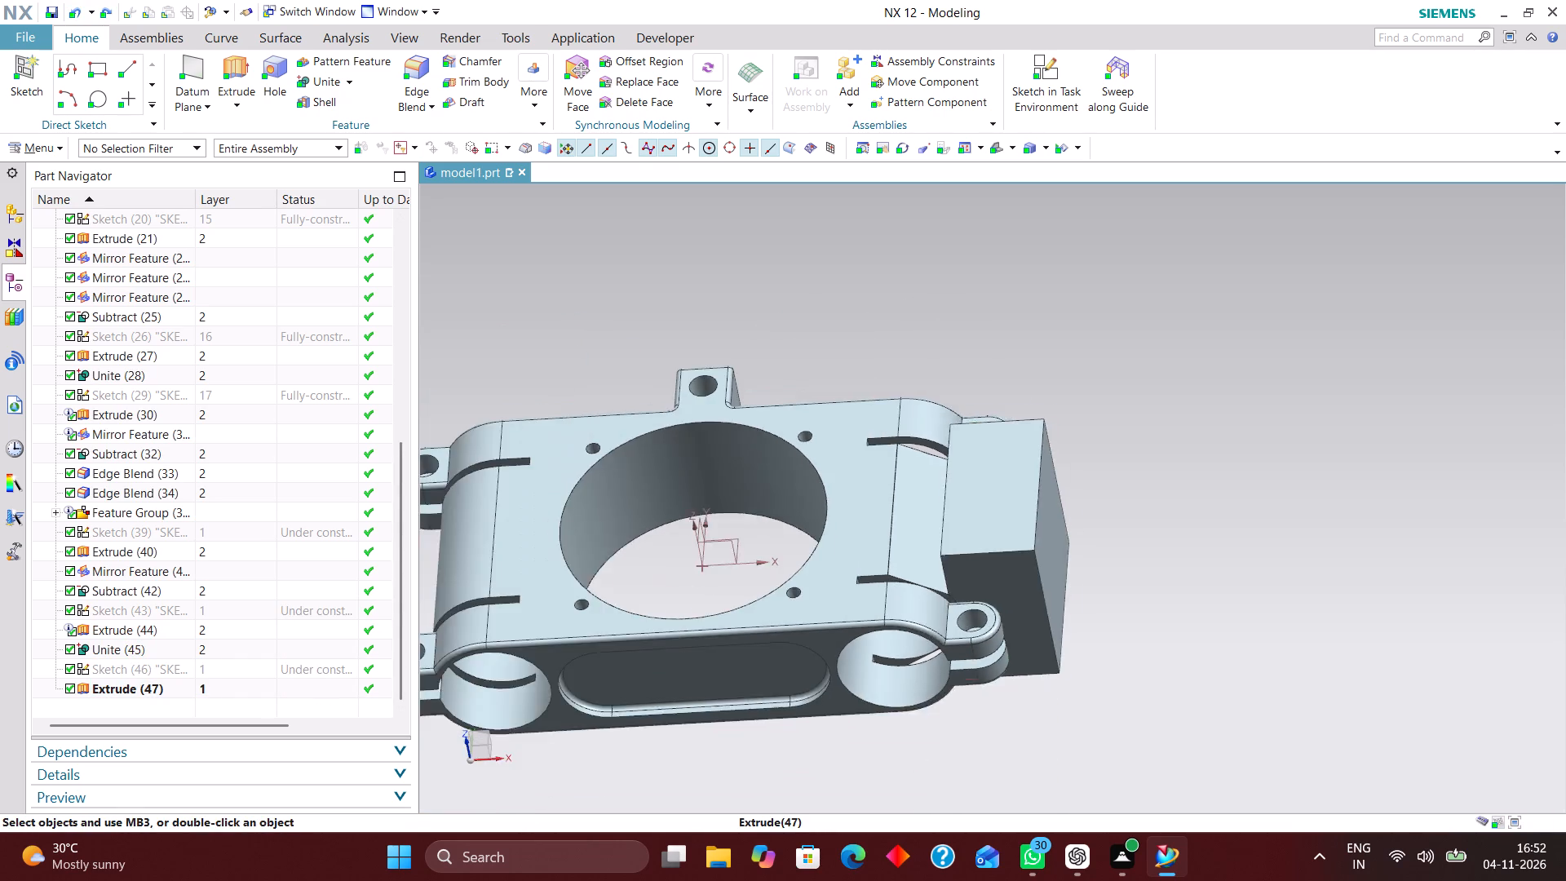
scroll(1033, 592, up, 3)
right_click(1014, 487)
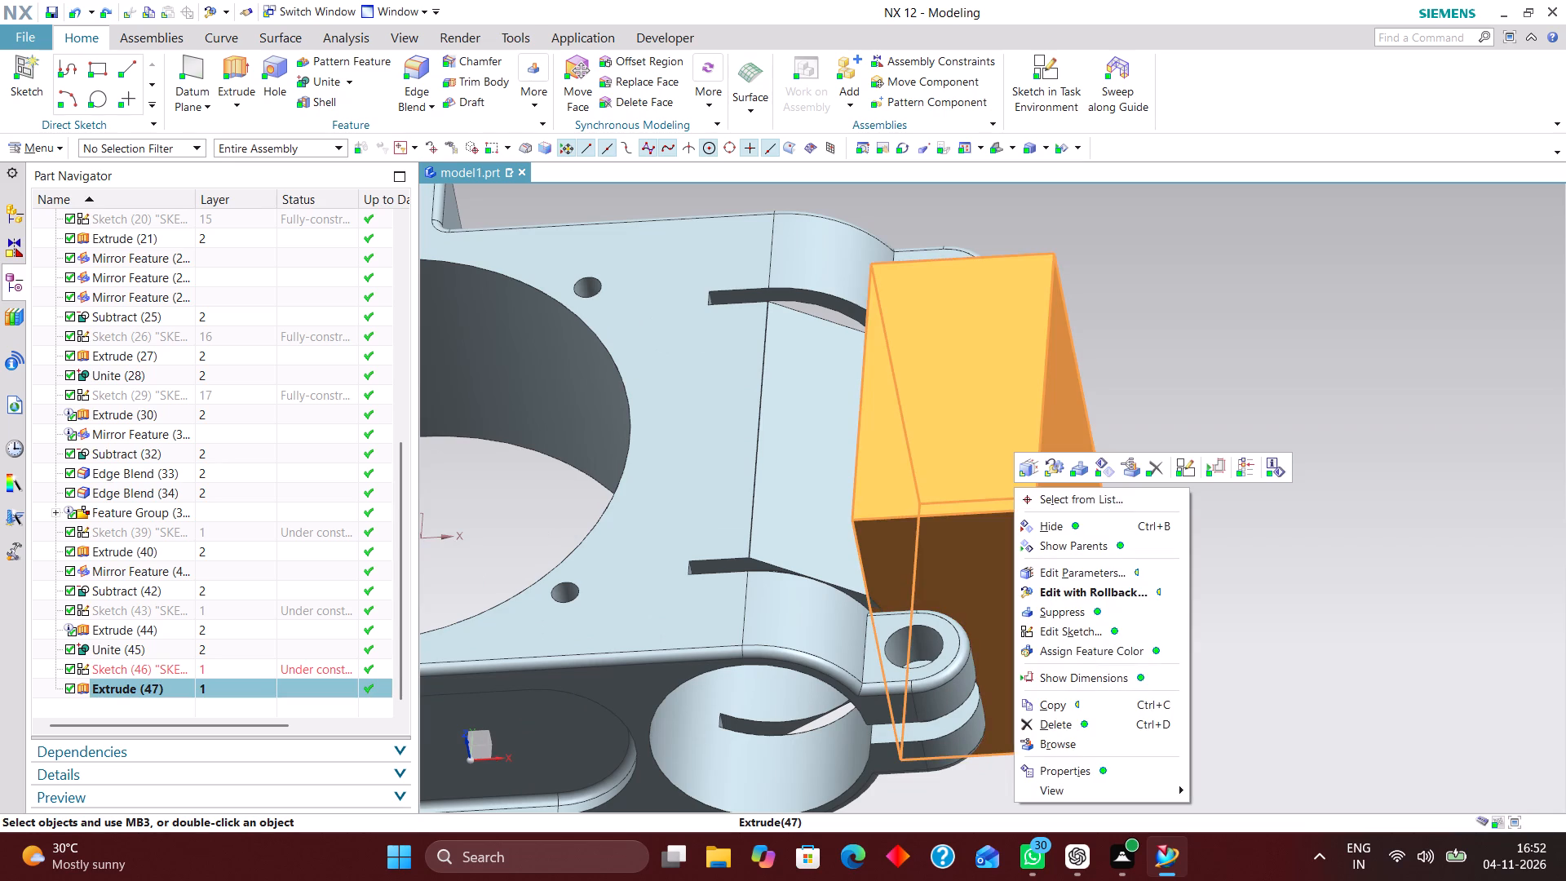
click(1162, 467)
Start an edge blend on the upper straight edge between the positive-X clamp slots with a 13 mm radius.
middle_drag(1092, 504, 1073, 462)
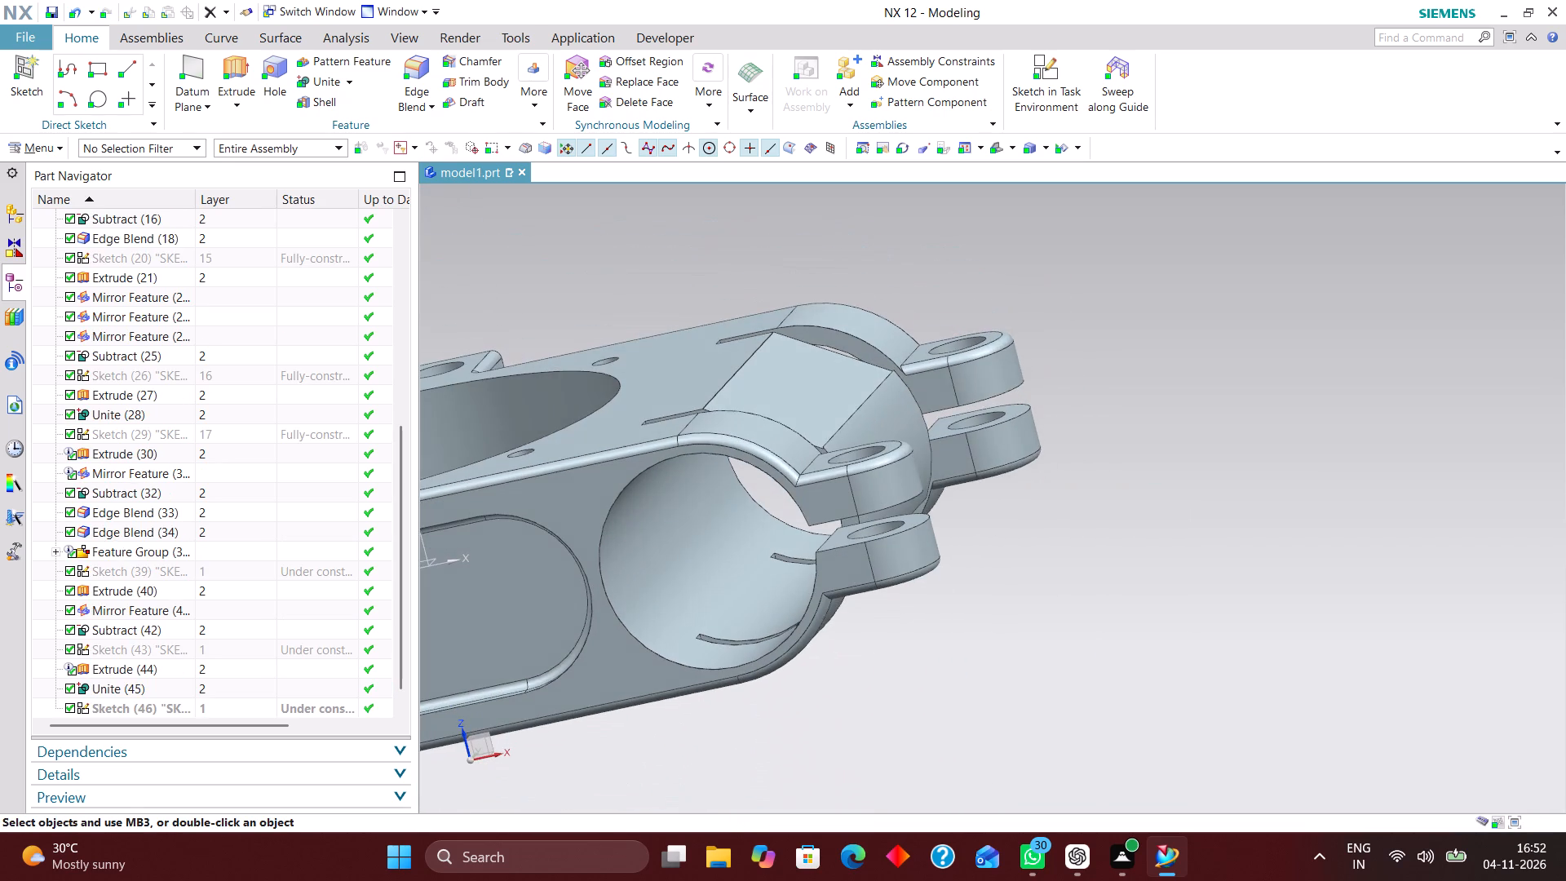
right_drag(1334, 457, 1068, 477)
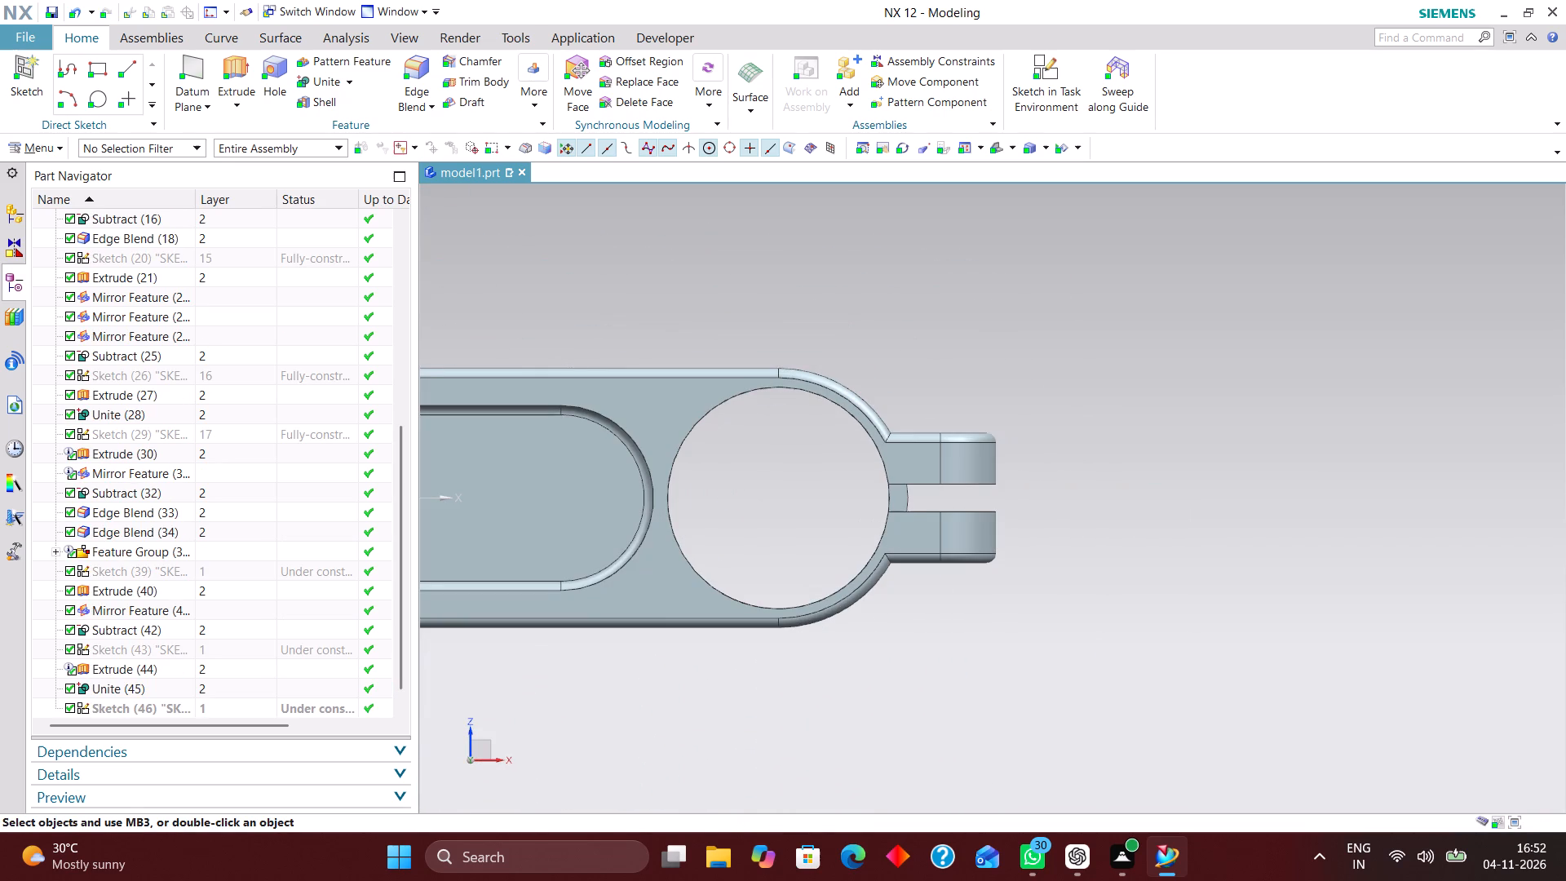
middle_drag(1161, 512, 1131, 535)
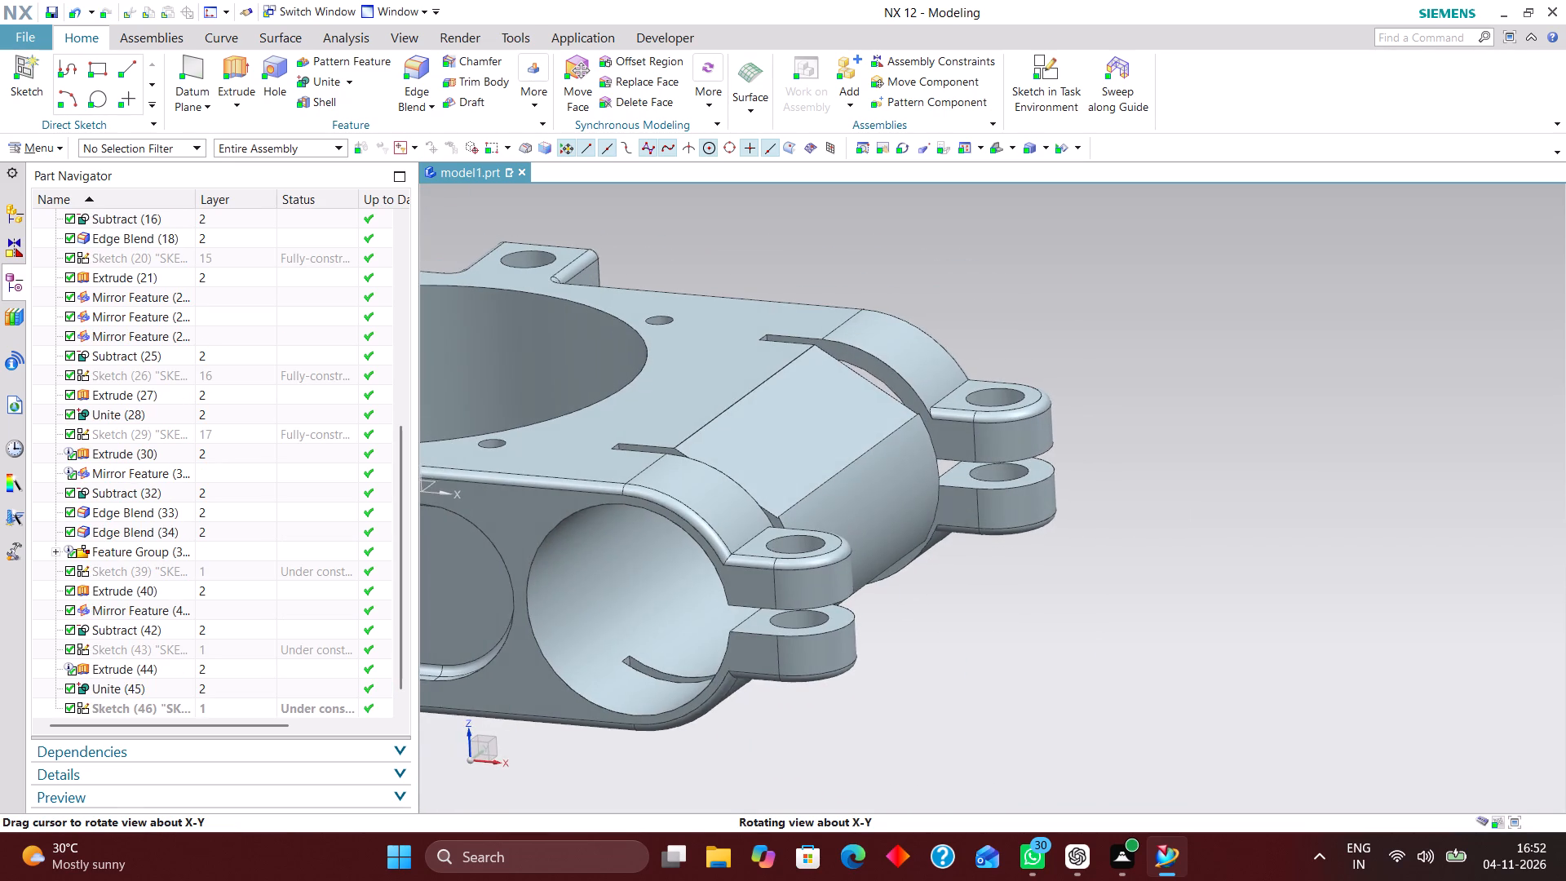
middle_drag(1131, 535, 1135, 548)
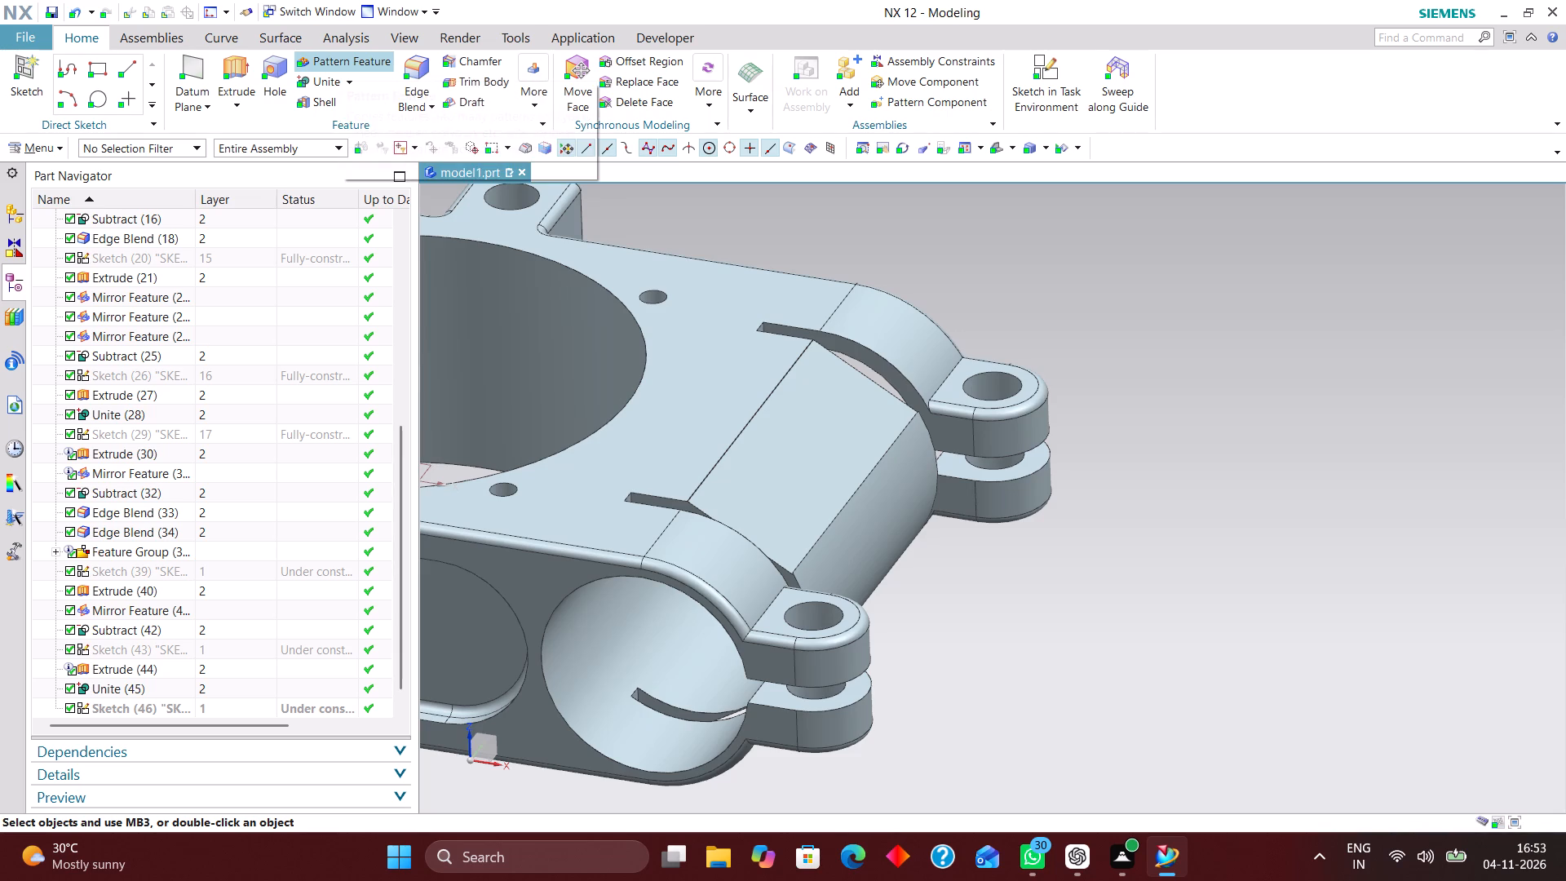
click(420, 73)
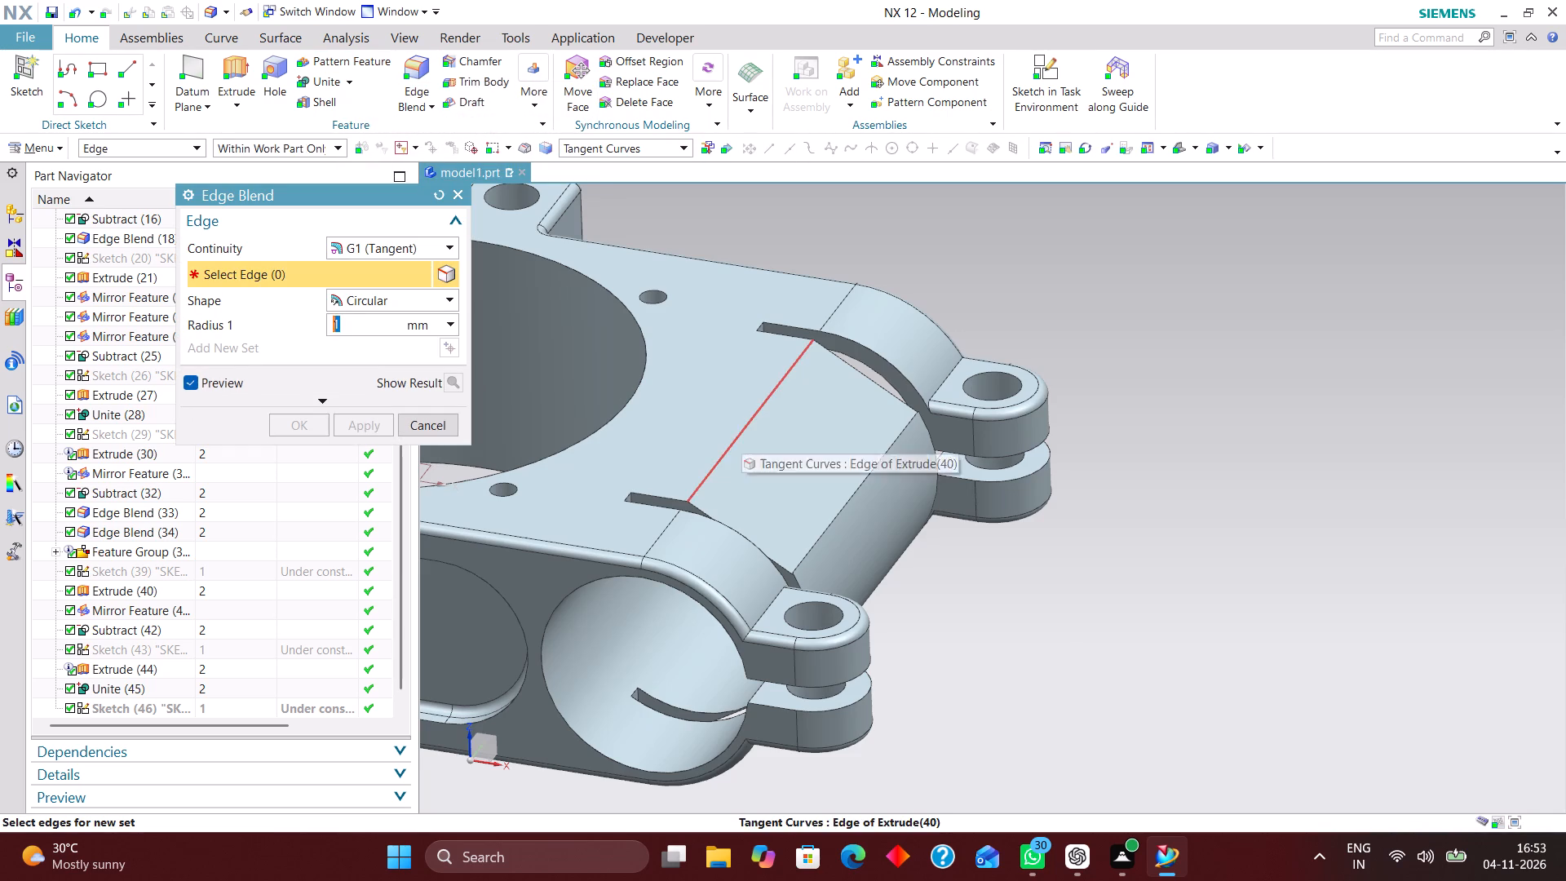
click(741, 432)
drag(770, 418, 835, 462)
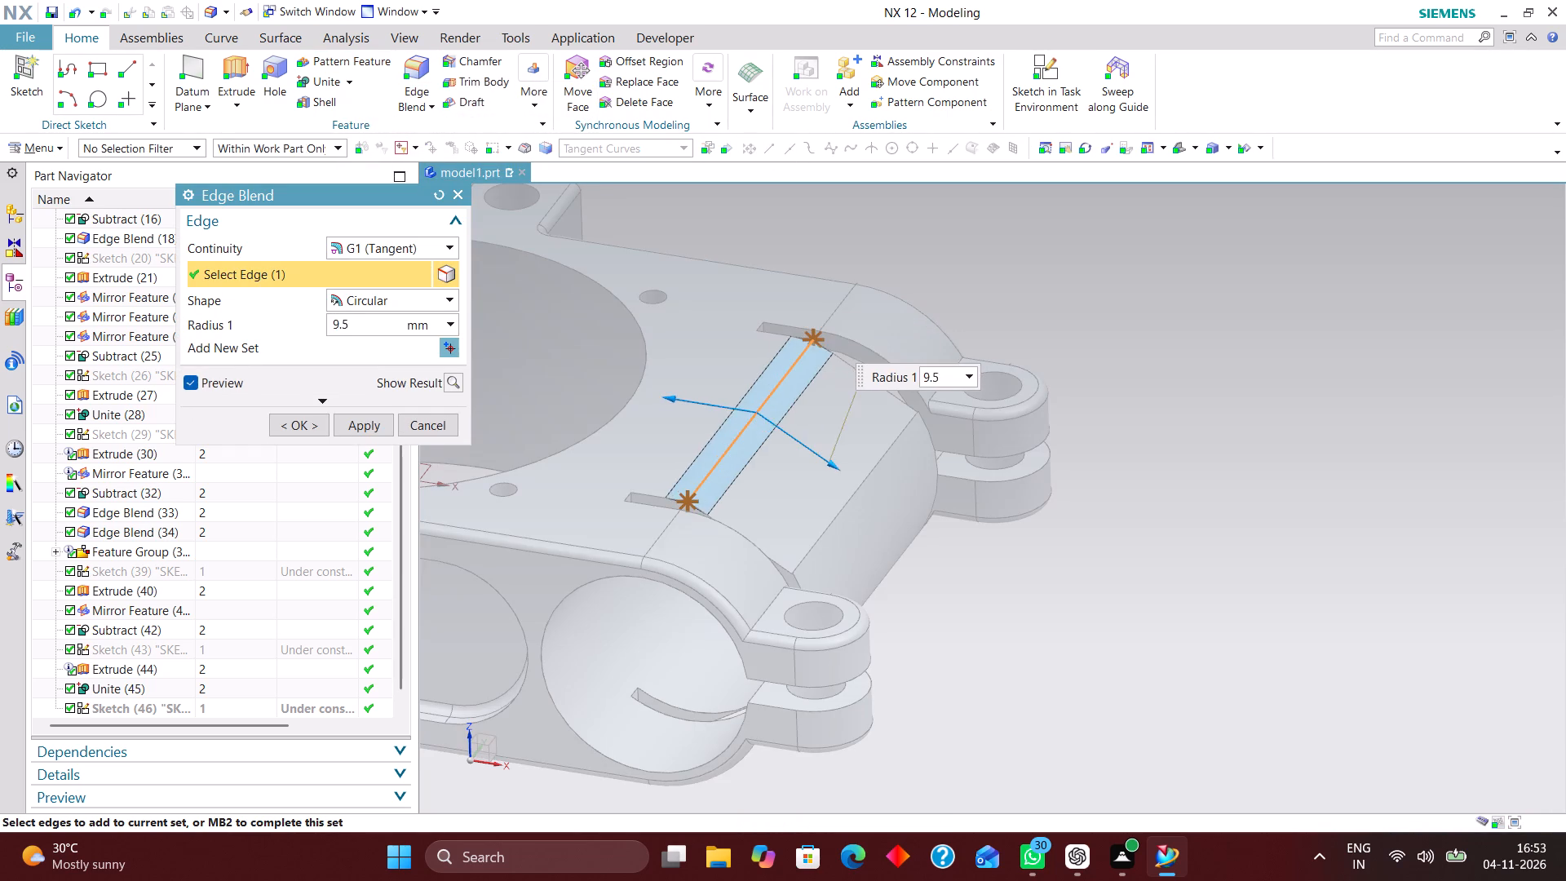
drag(835, 462, 859, 476)
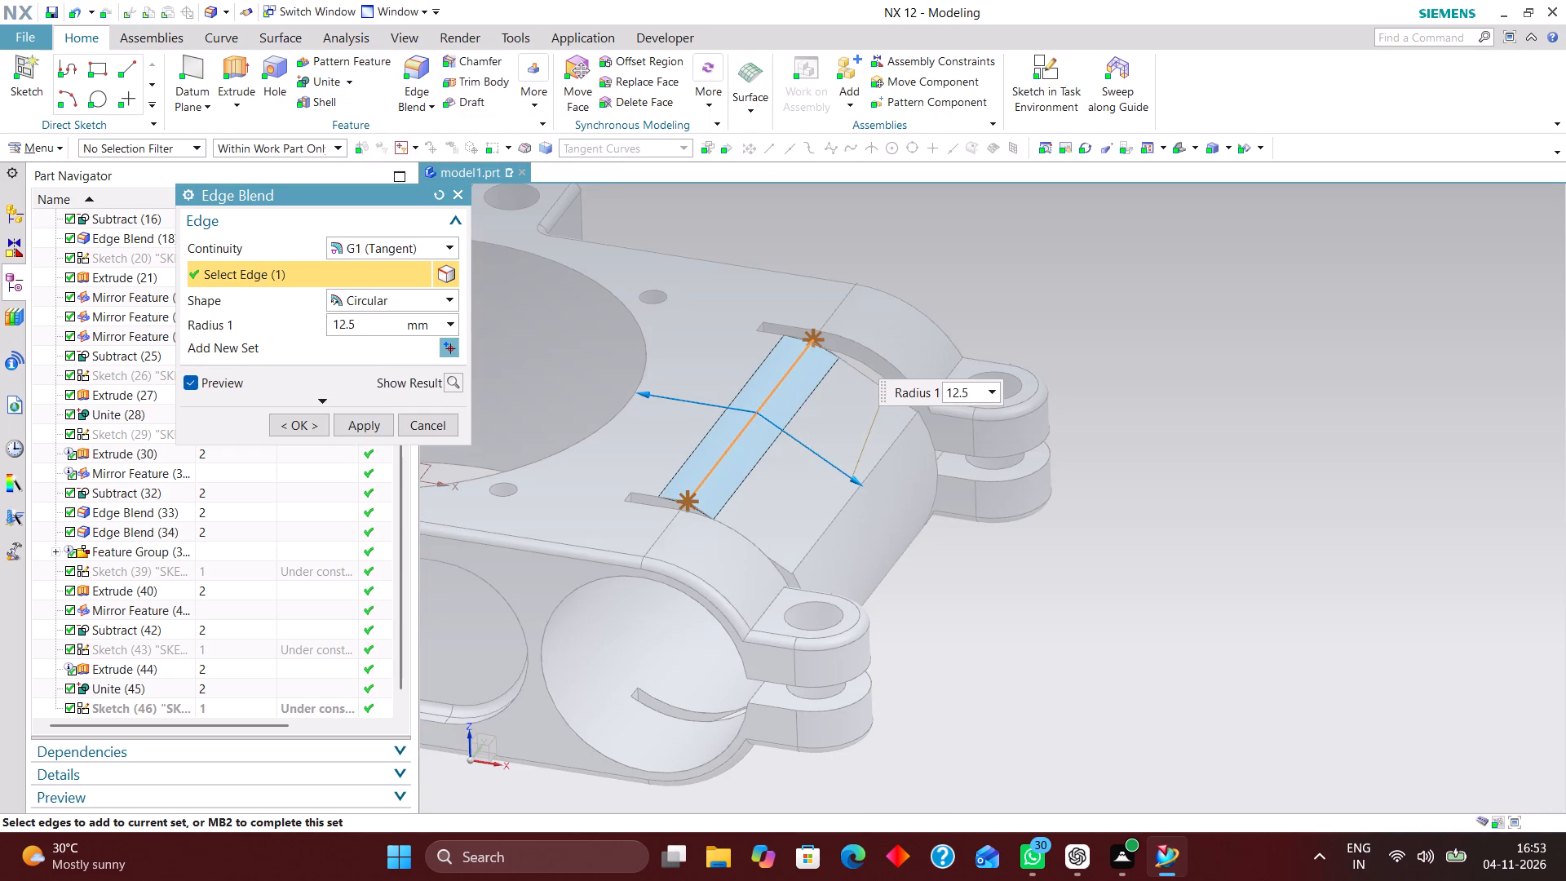
drag(859, 476, 861, 479)
Add the matching straight edge on the bracket's underside to the 13 mm edge blend and complete it.
middle_drag(1099, 658, 1087, 547)
scroll(1100, 656, up, 1)
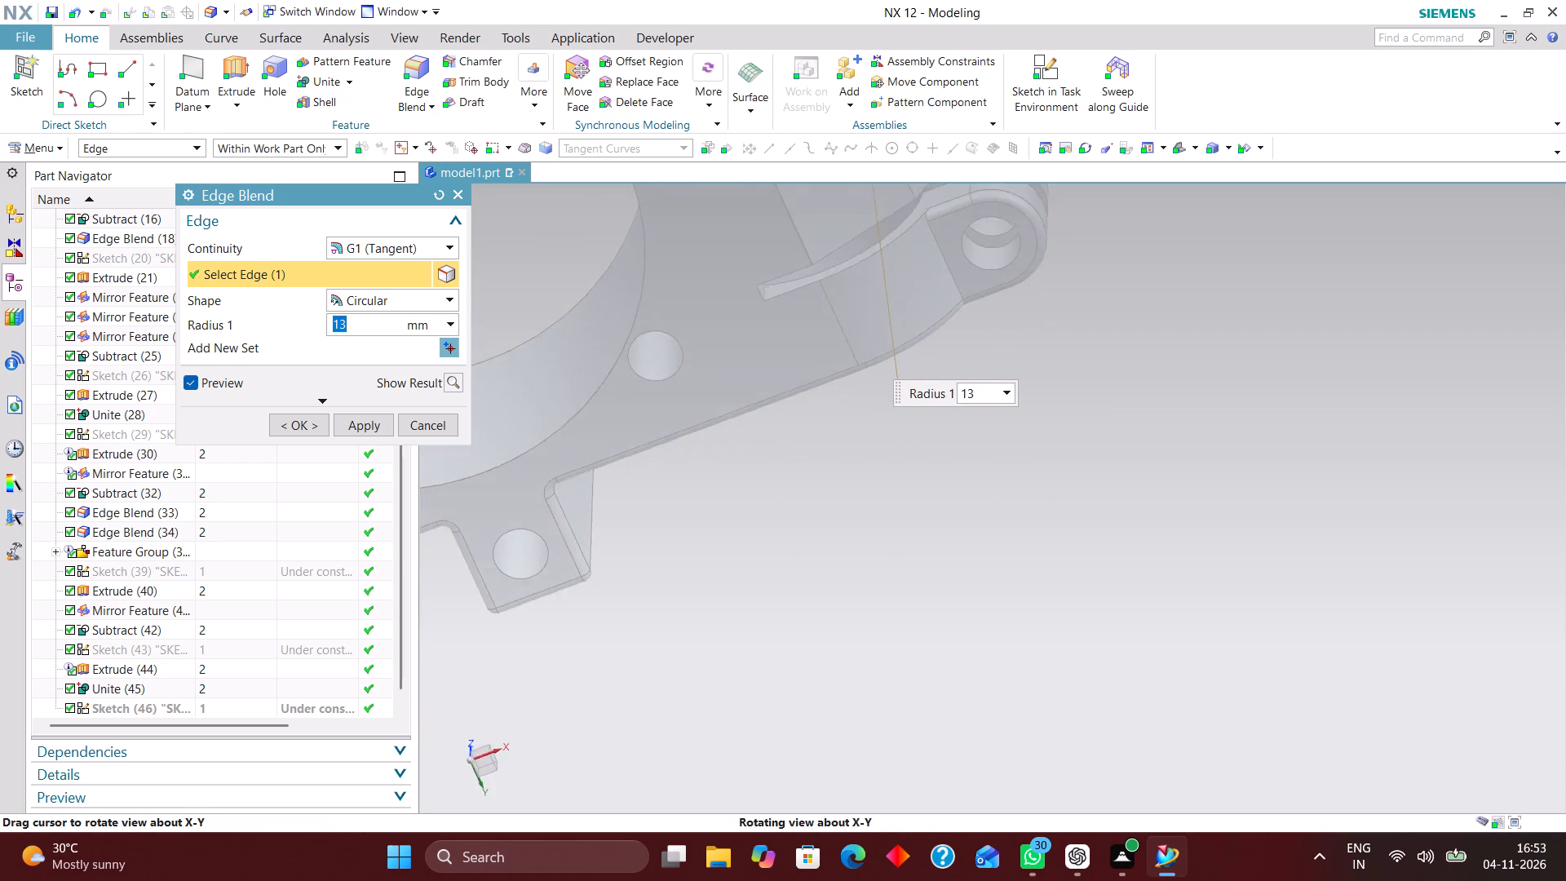
middle_drag(1087, 547, 1104, 598)
click(801, 370)
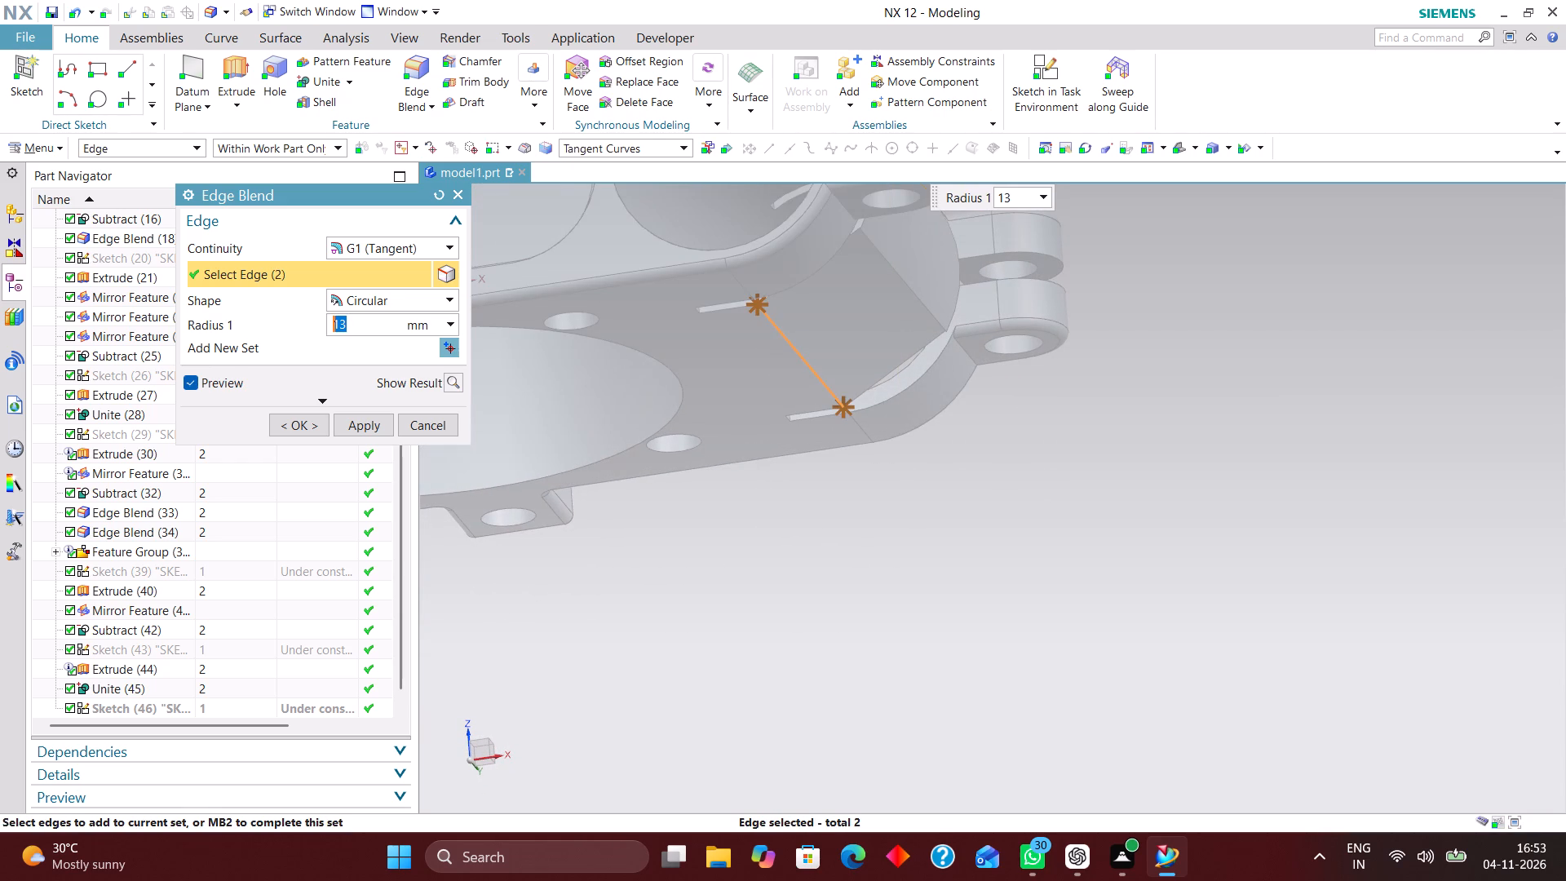
scroll(830, 407, down, 3)
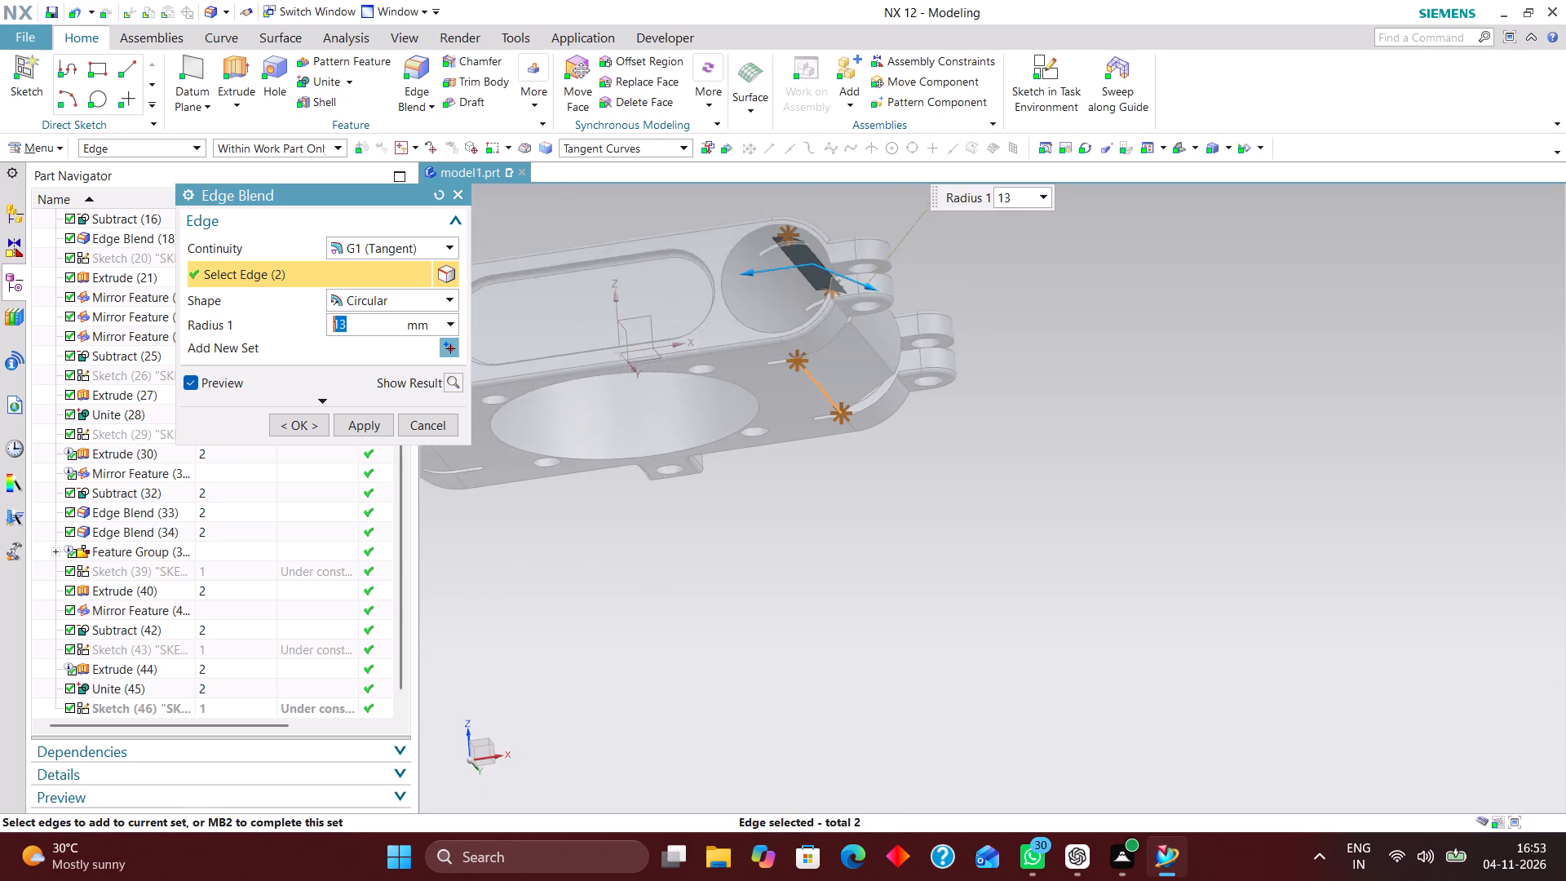
scroll(826, 350, up, 7)
scroll(847, 509, up, 5)
scroll(865, 503, down, 6)
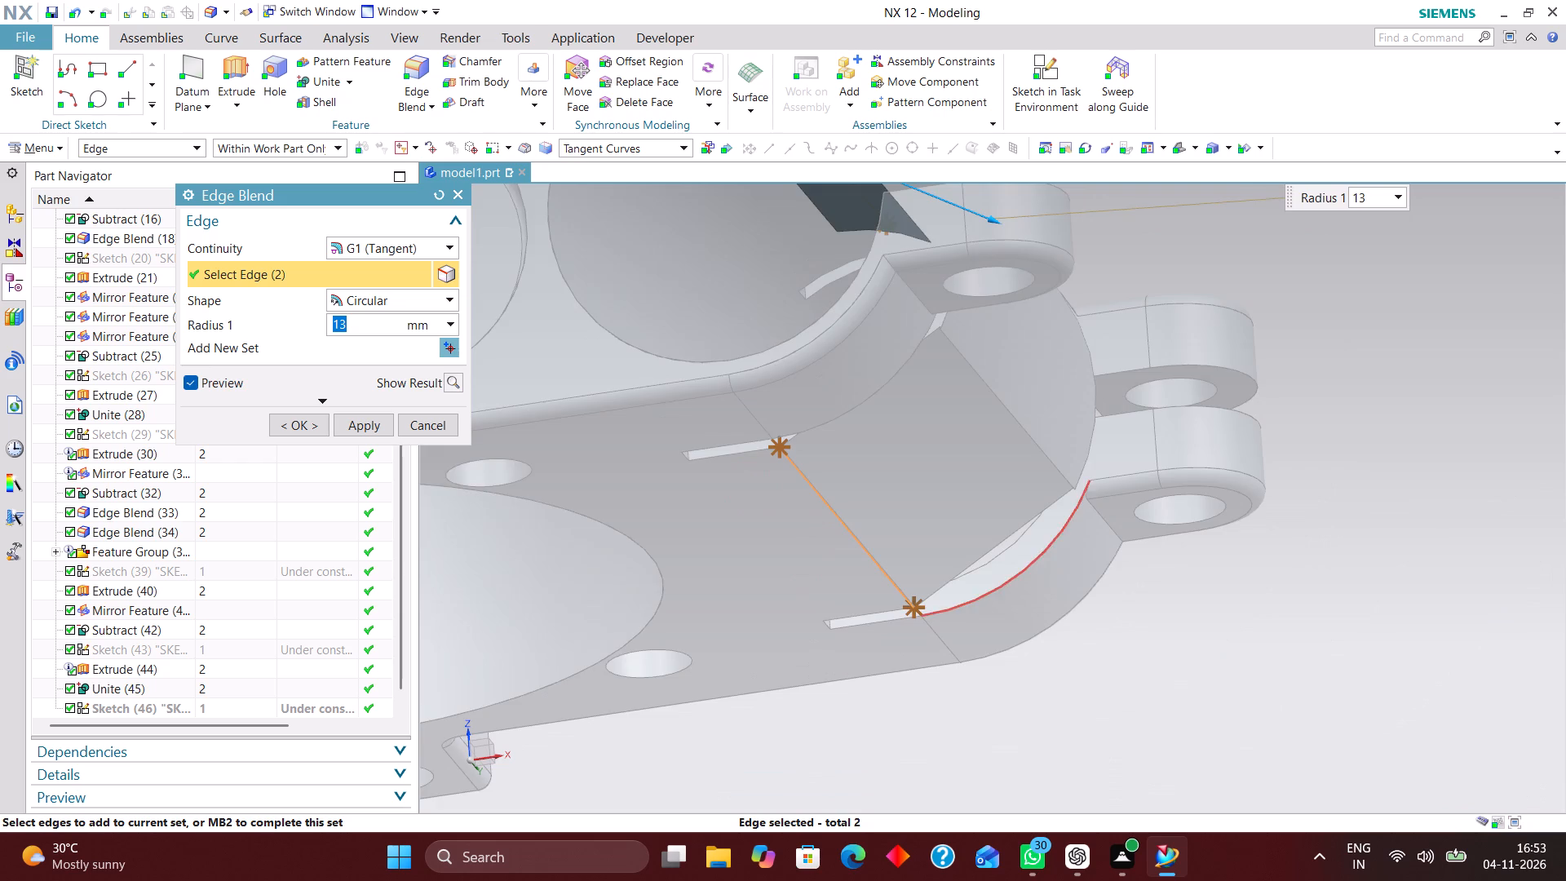
scroll(956, 598, down, 4)
middle_drag(1061, 460, 1047, 544)
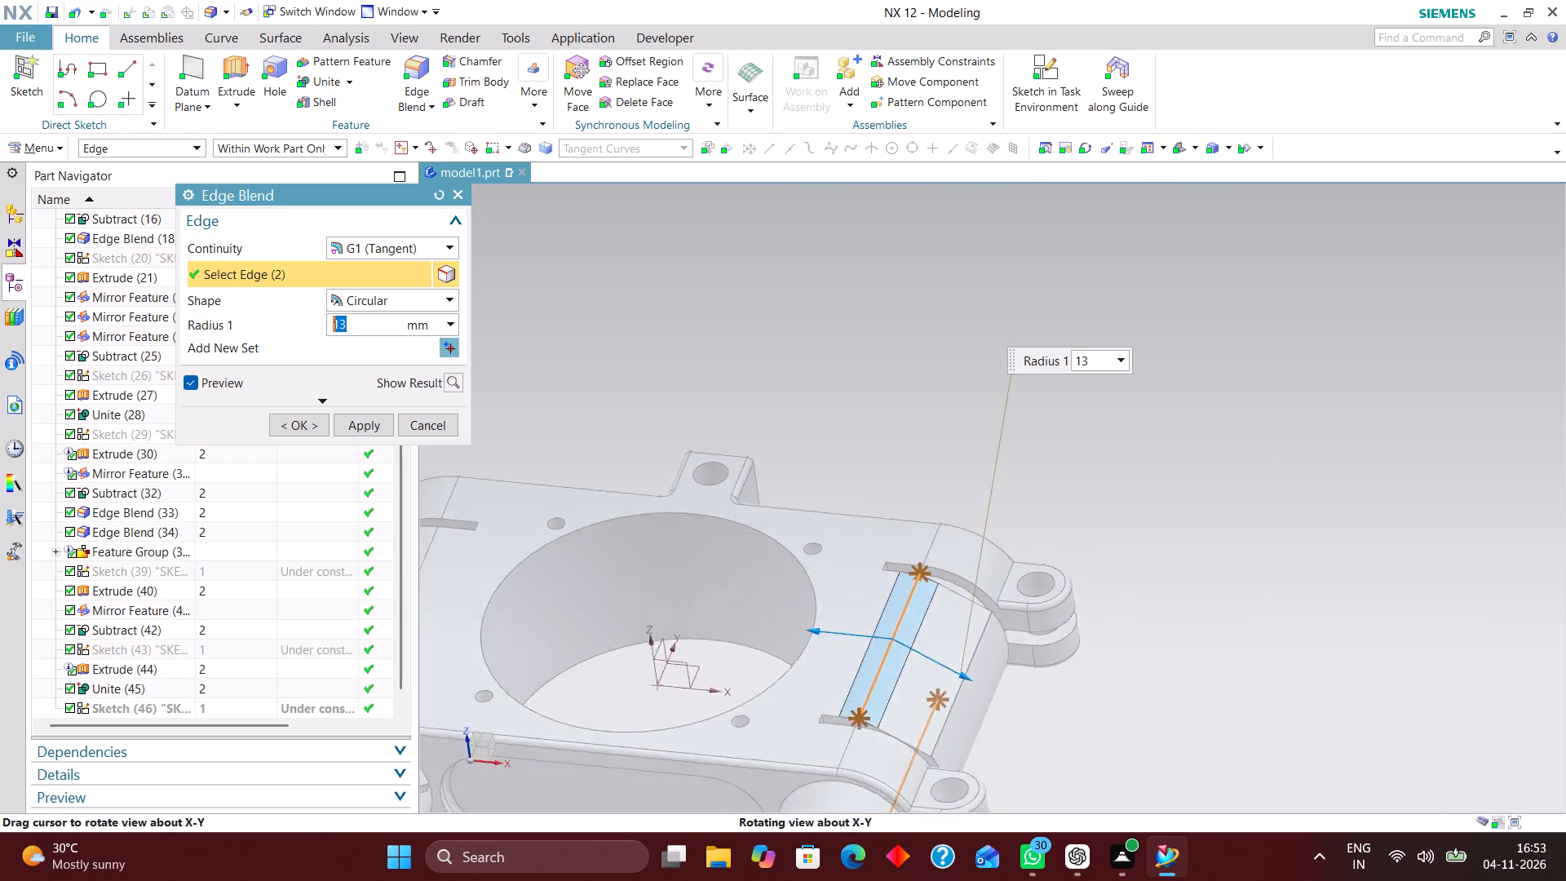
middle_drag(1047, 544, 1034, 476)
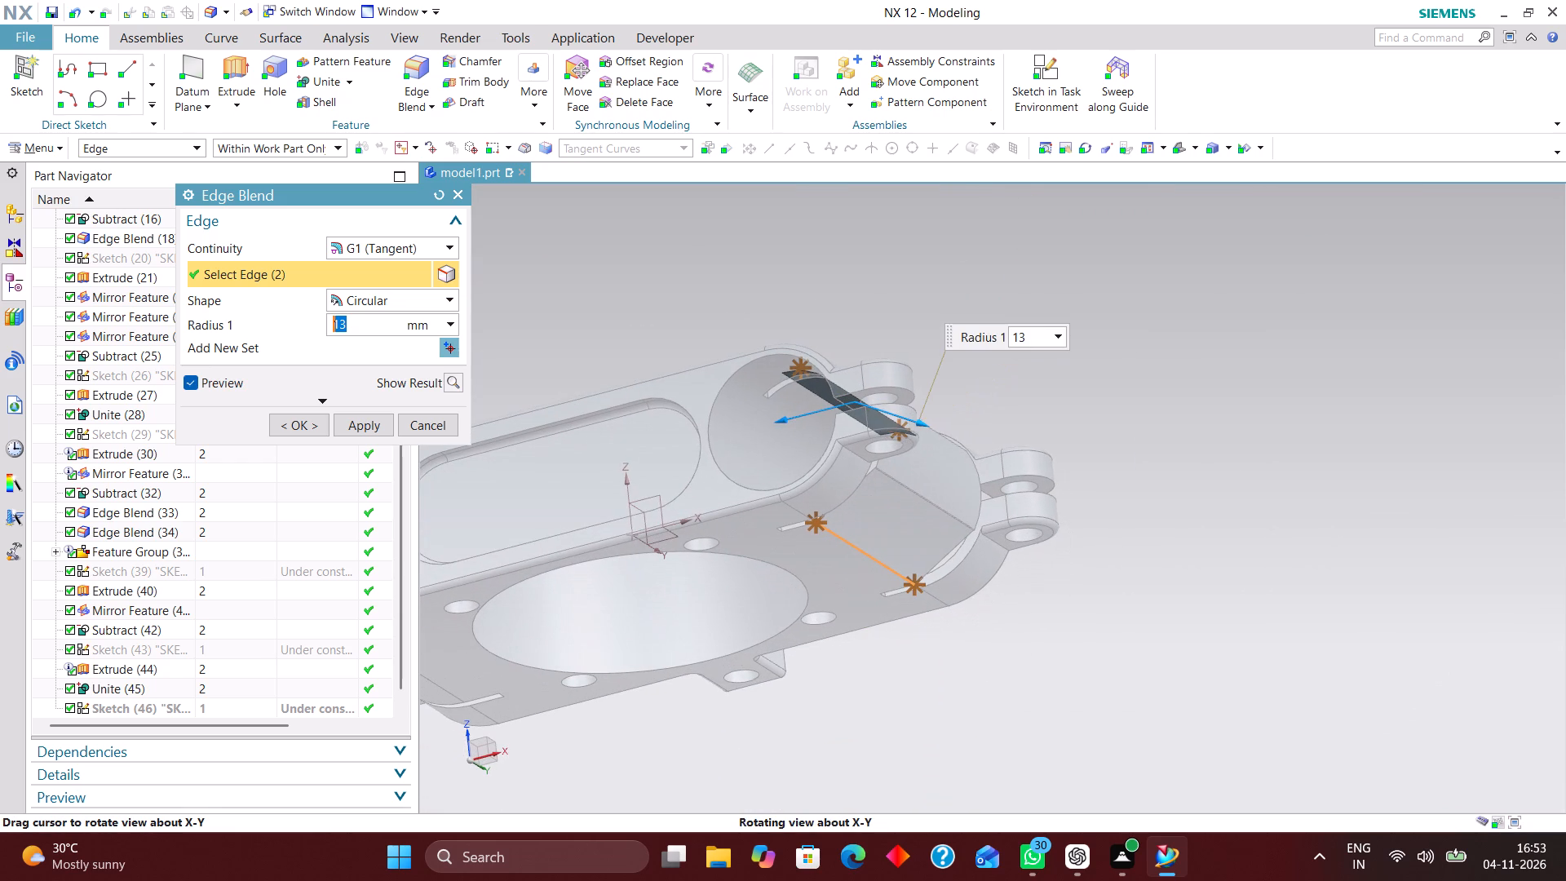
middle_drag(1034, 476, 1033, 477)
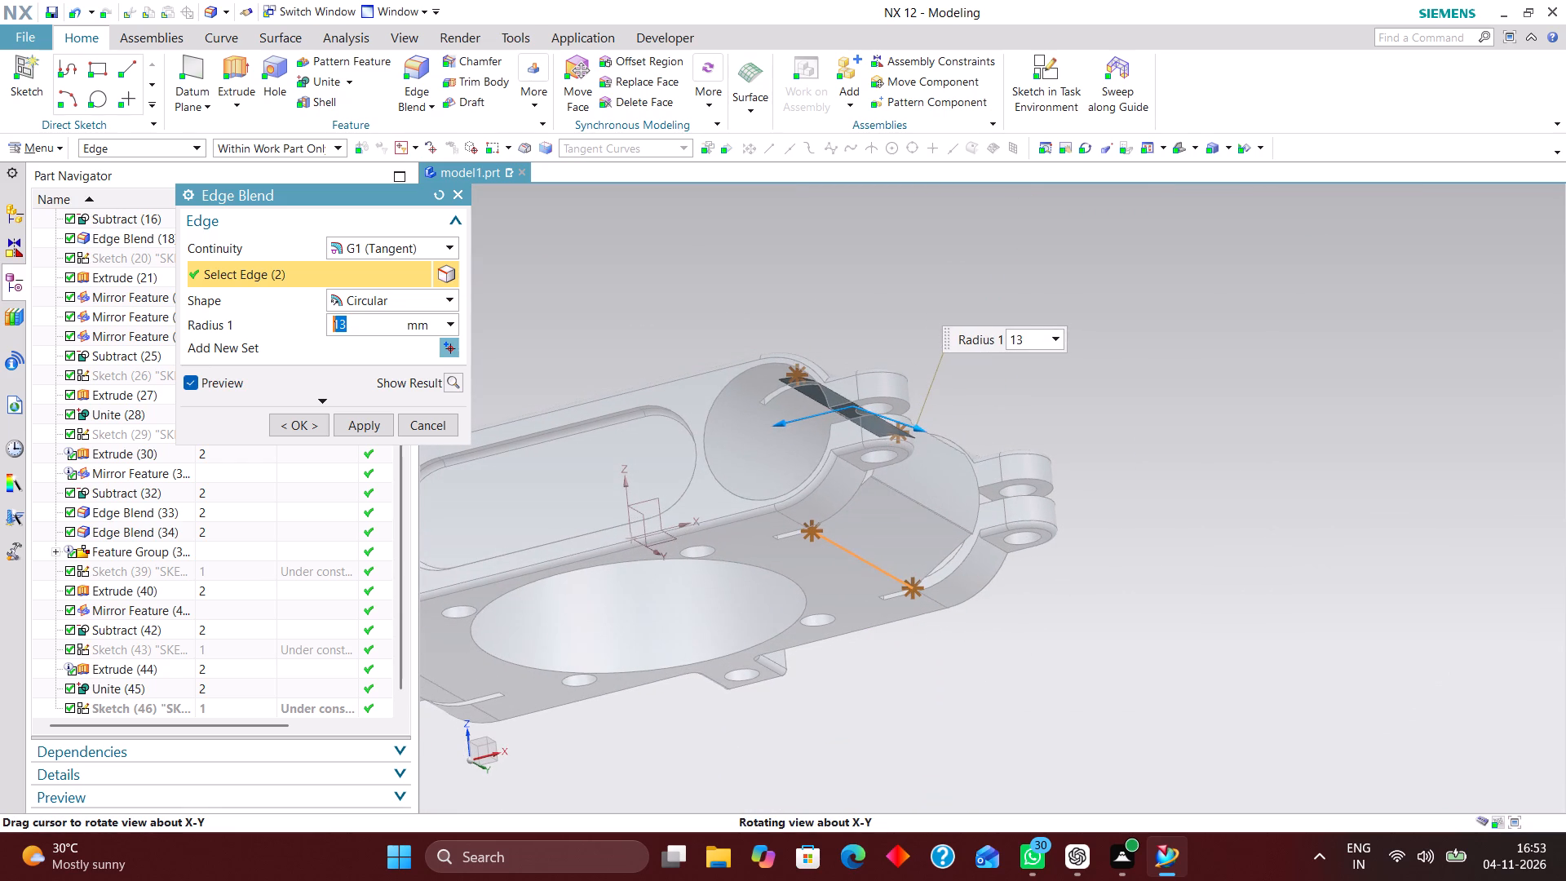
middle_drag(1033, 477, 1034, 463)
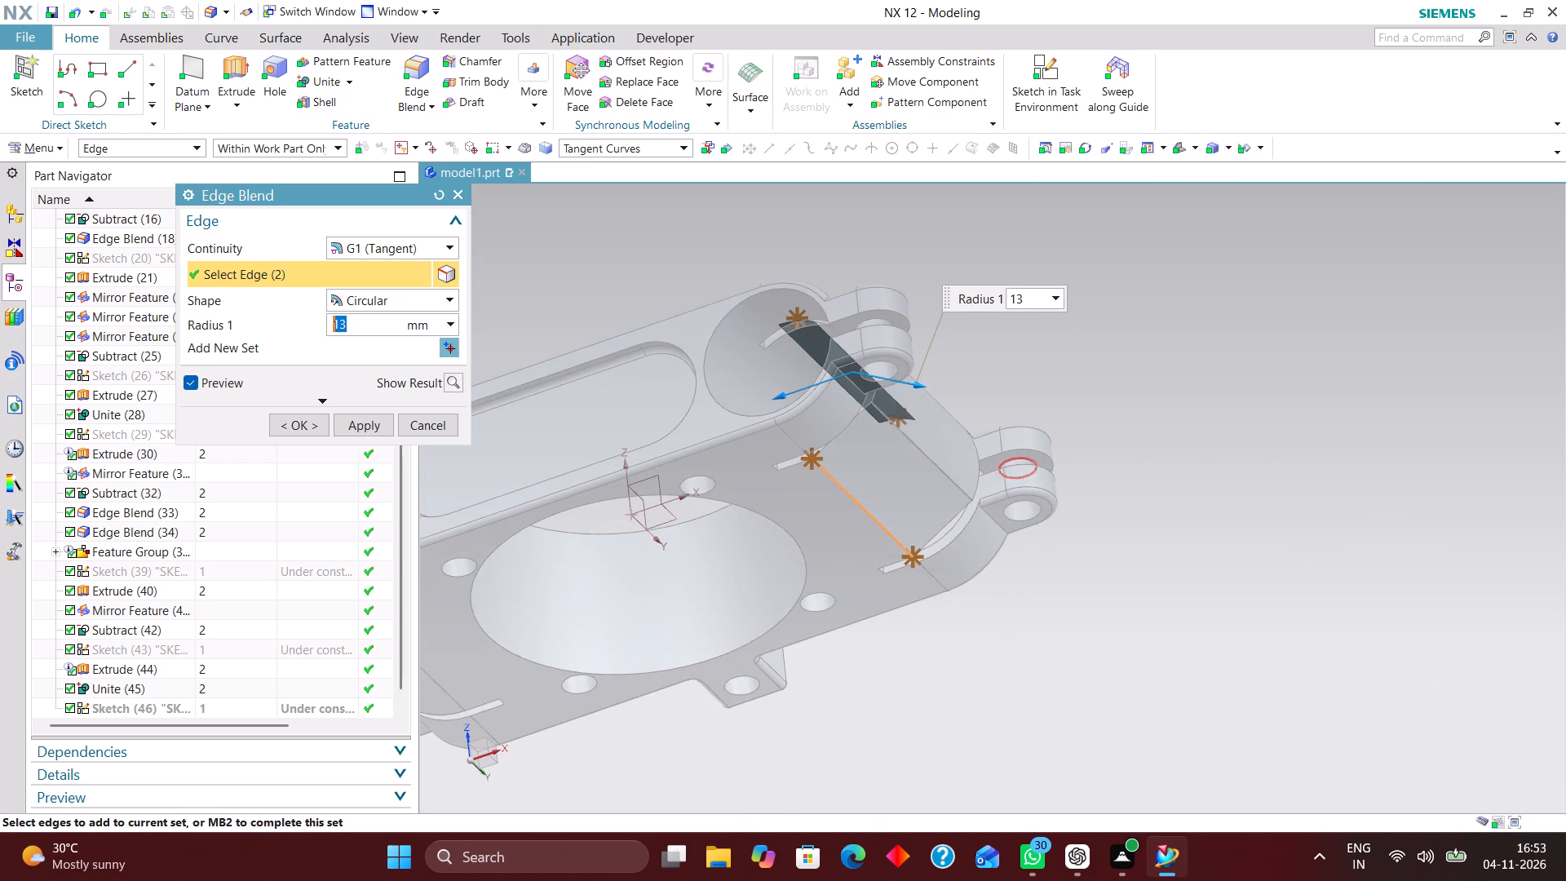
scroll(909, 573, up, 6)
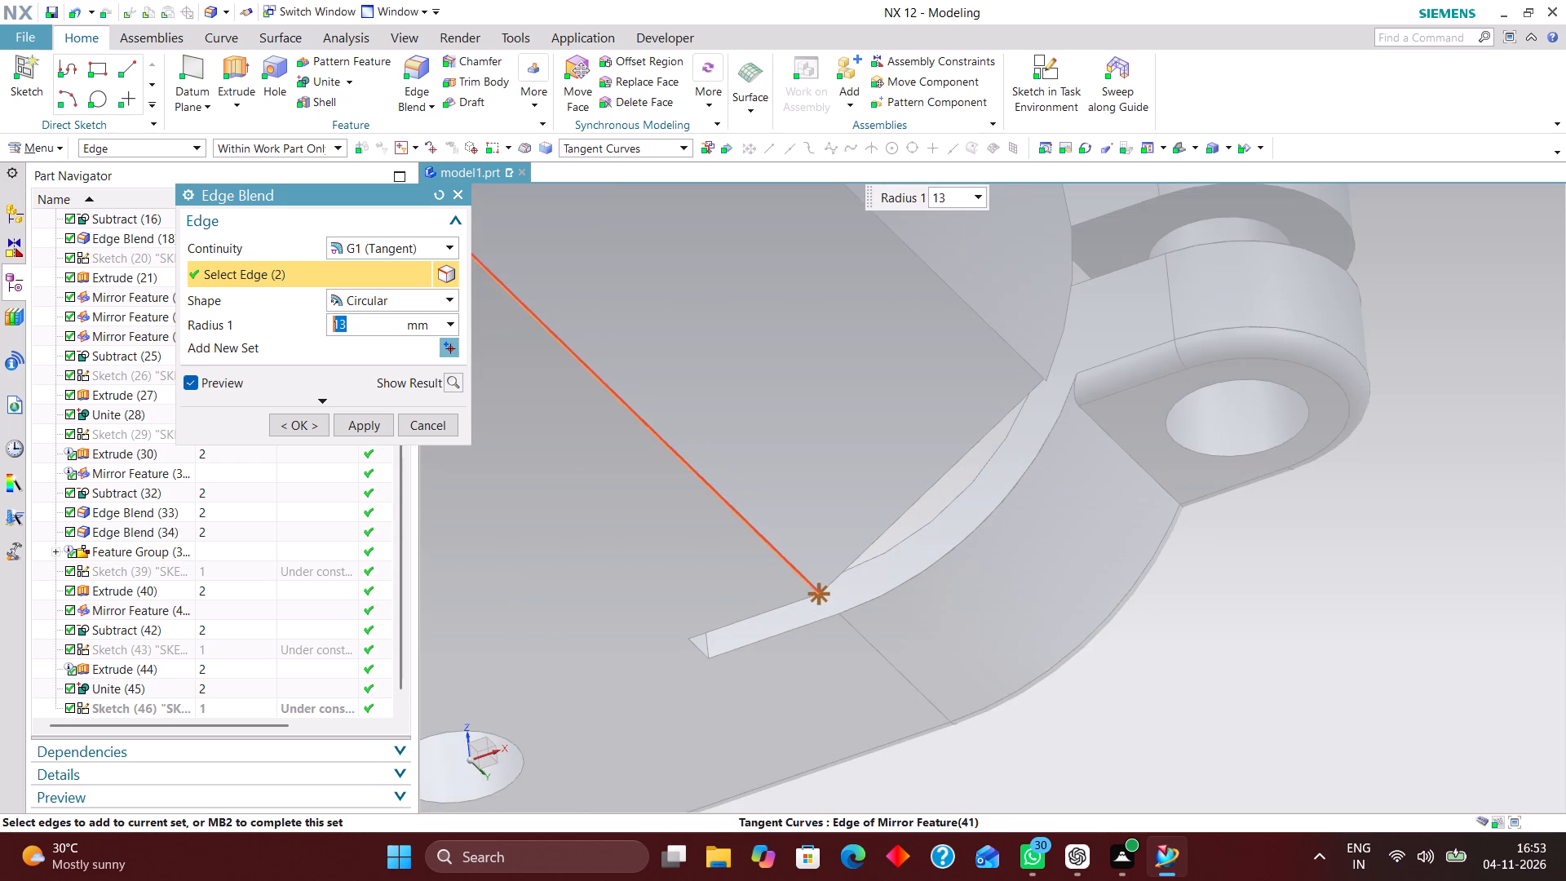
click(294, 423)
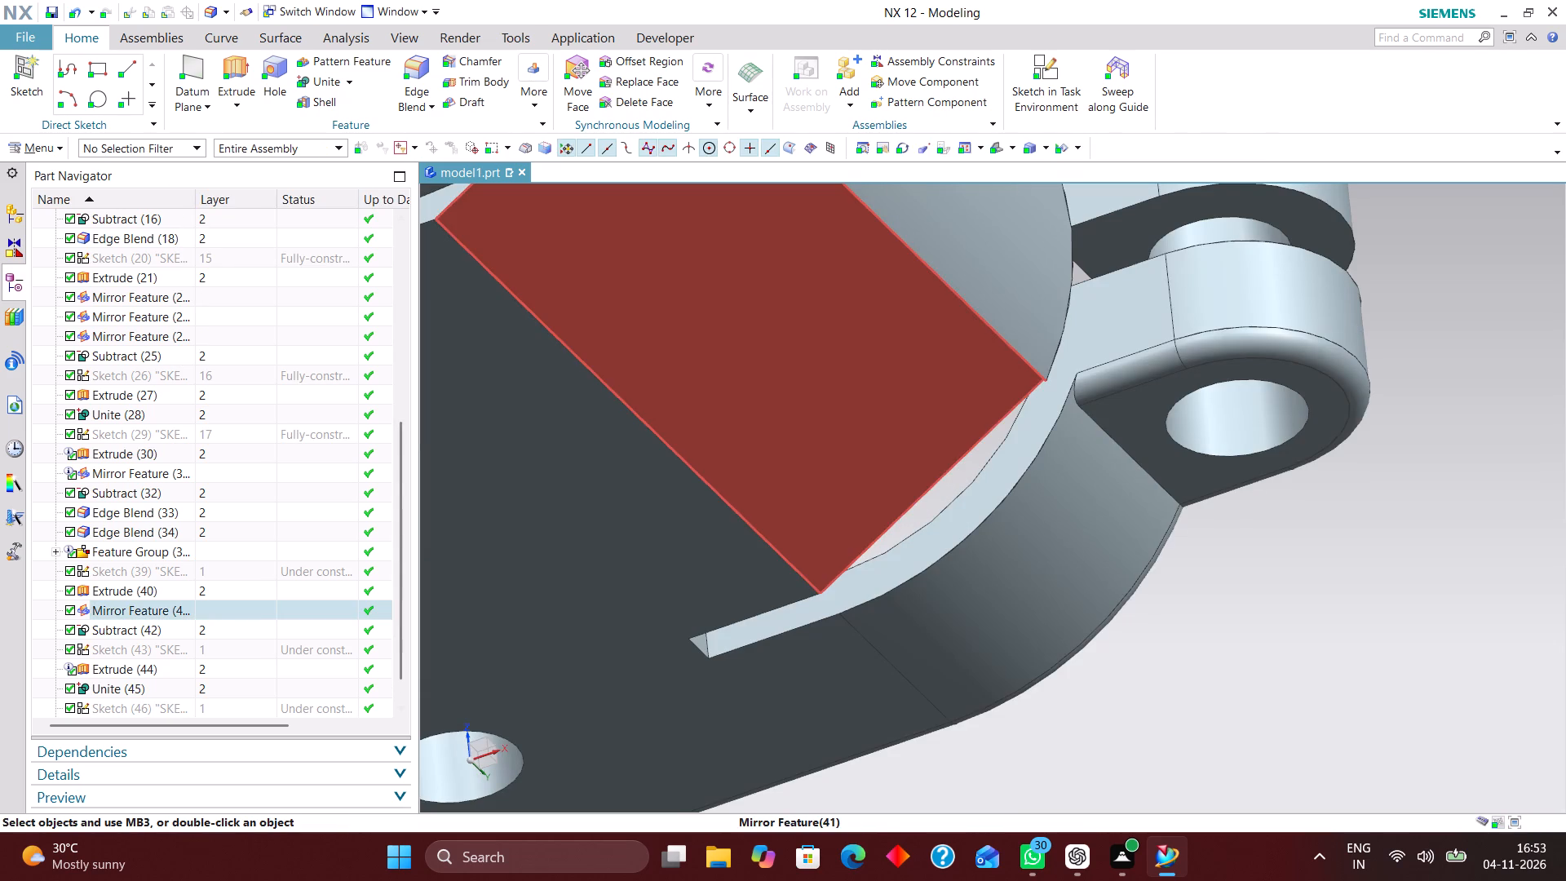
Examine the blended wall between the positive-X clamp slots and lugs from above and from the side.
scroll(1017, 547, down, 5)
middle_drag(1042, 374, 1070, 453)
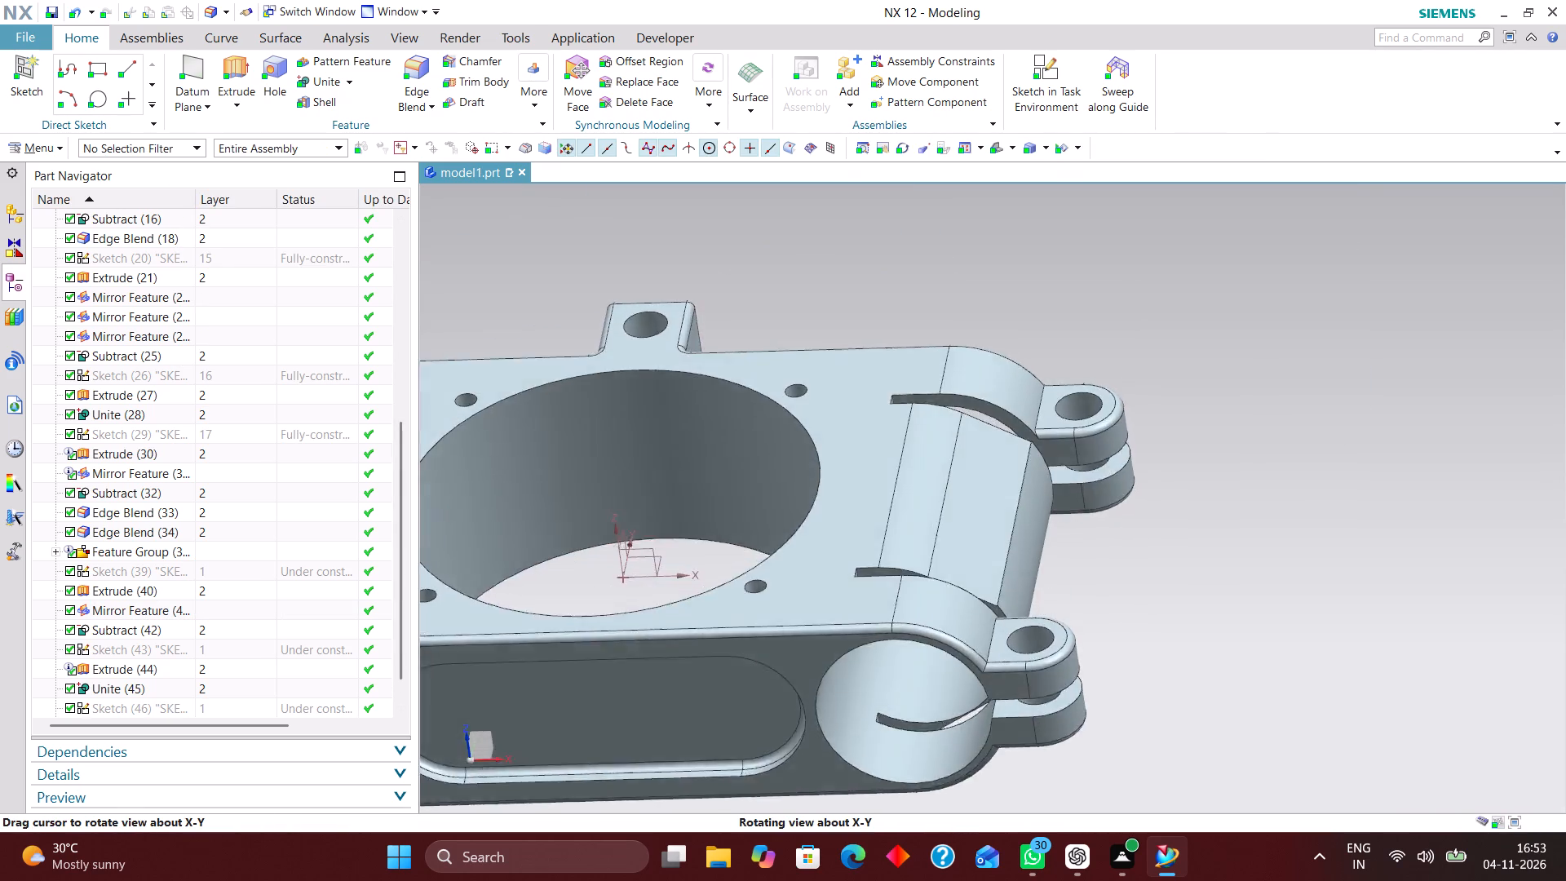
middle_drag(1070, 453, 1072, 468)
scroll(933, 519, up, 4)
scroll(972, 447, down, 4)
scroll(1170, 586, up, 1)
middle_drag(1120, 590, 1121, 563)
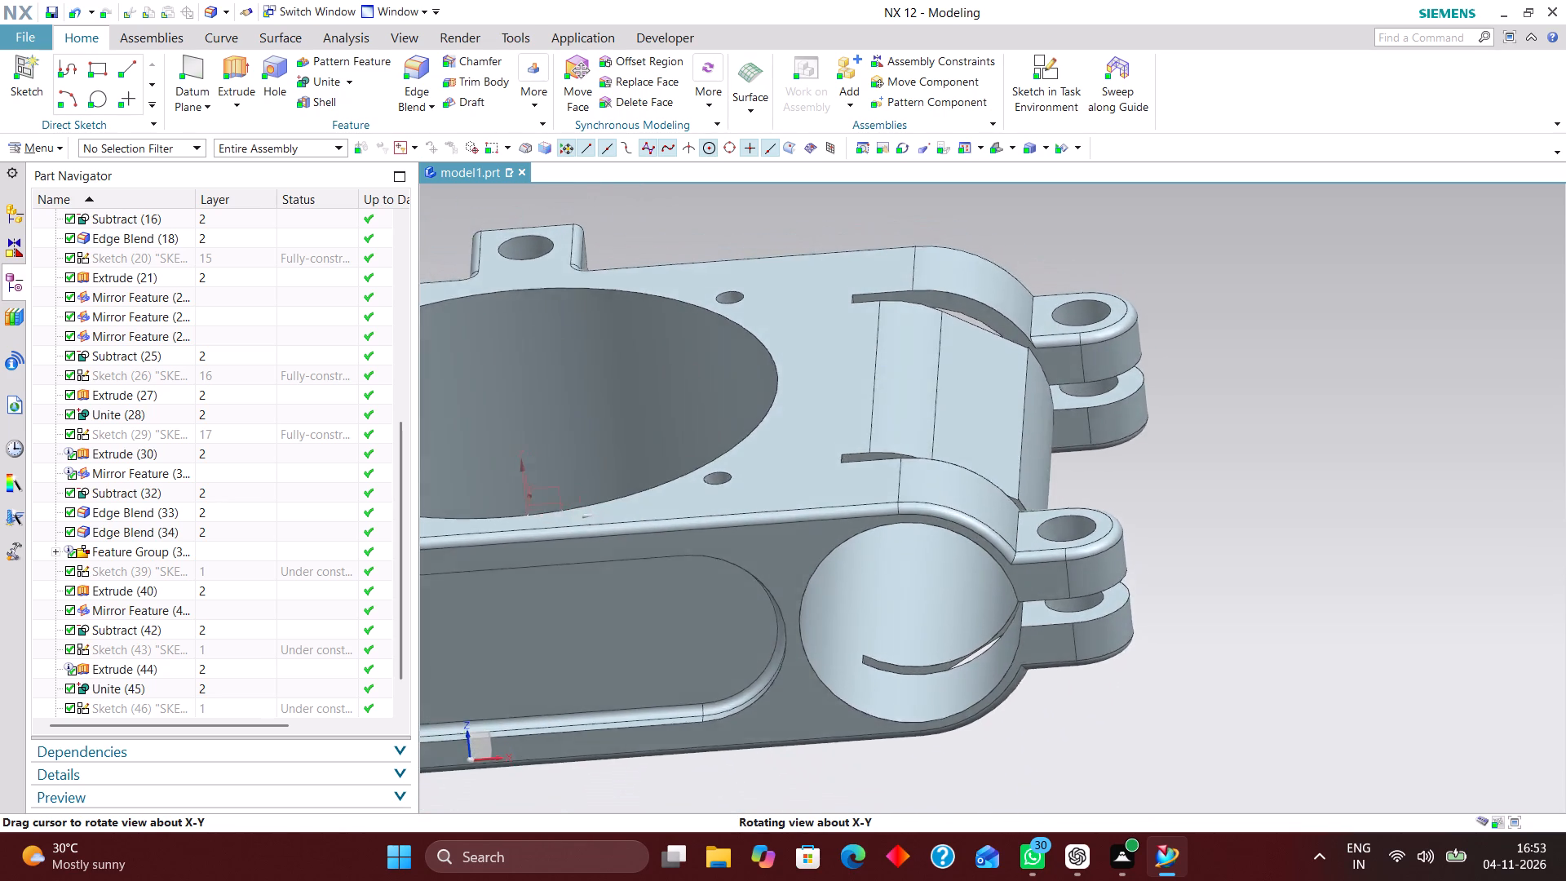
middle_drag(1121, 563, 1135, 555)
middle_click(1137, 553)
middle_drag(1142, 538, 1113, 511)
middle_click(1114, 513)
middle_drag(1116, 516, 1135, 528)
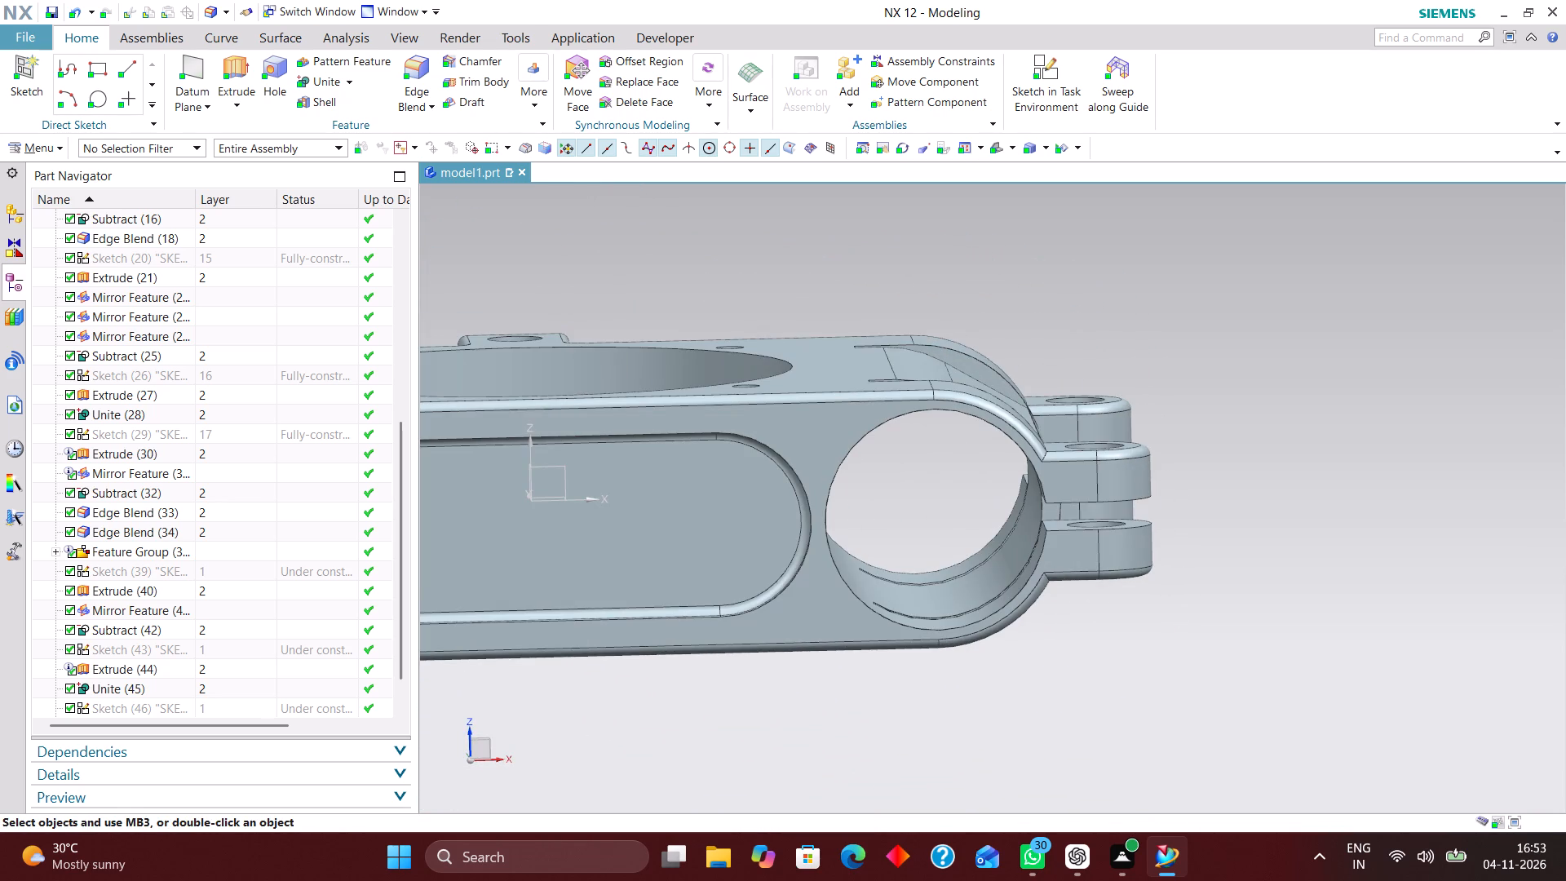
right_drag(1270, 440, 1120, 454)
middle_click(1174, 533)
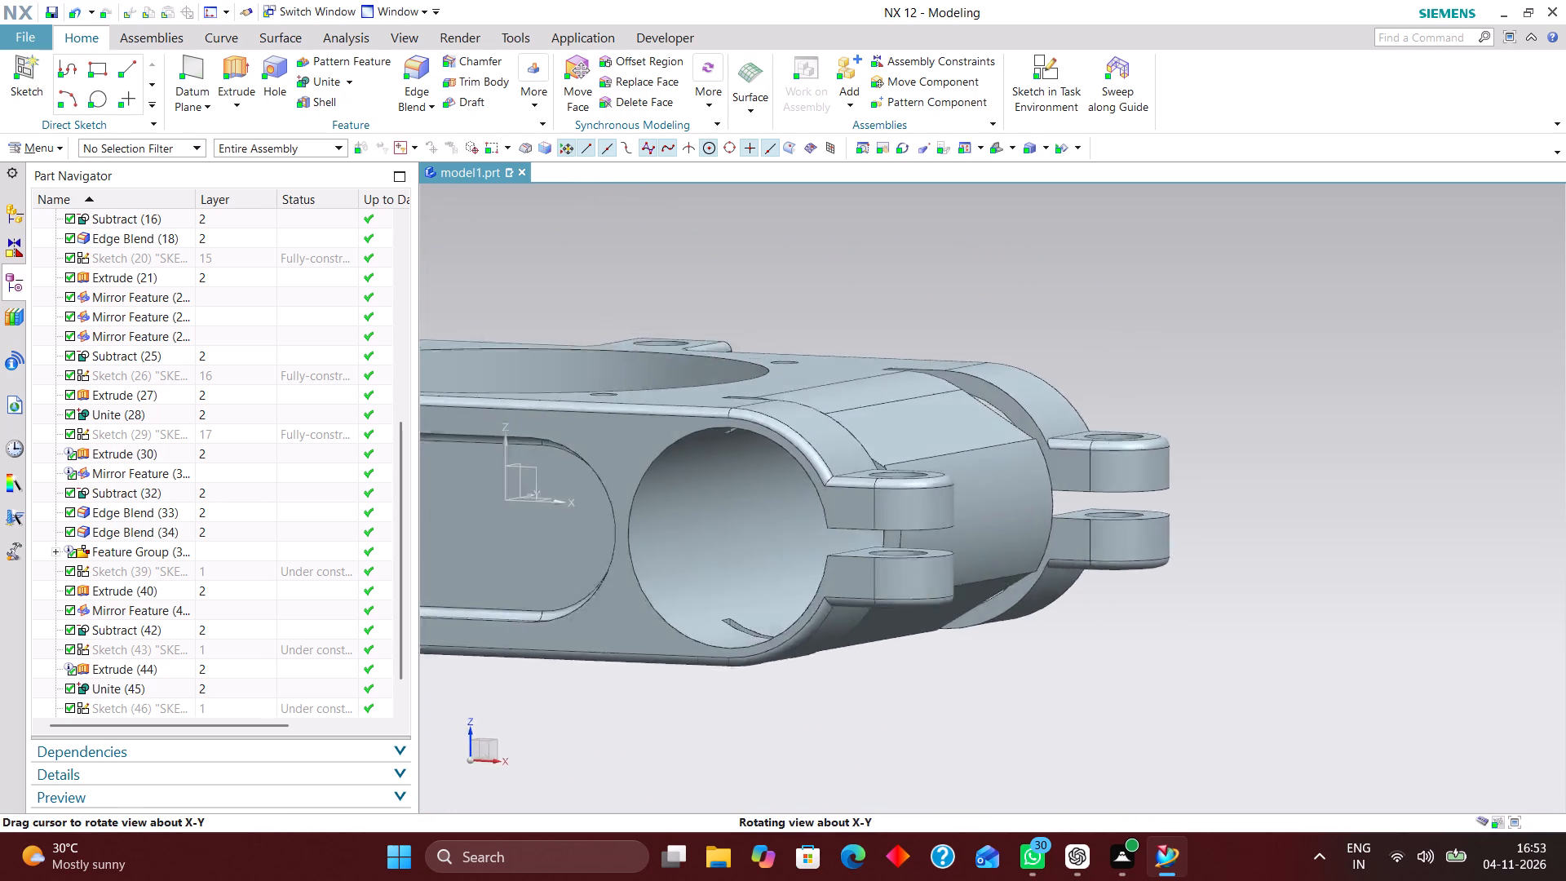
Examine the blended wall and the slots around the positive-X clamp bores from the front, below and above.
scroll(1244, 553, up, 2)
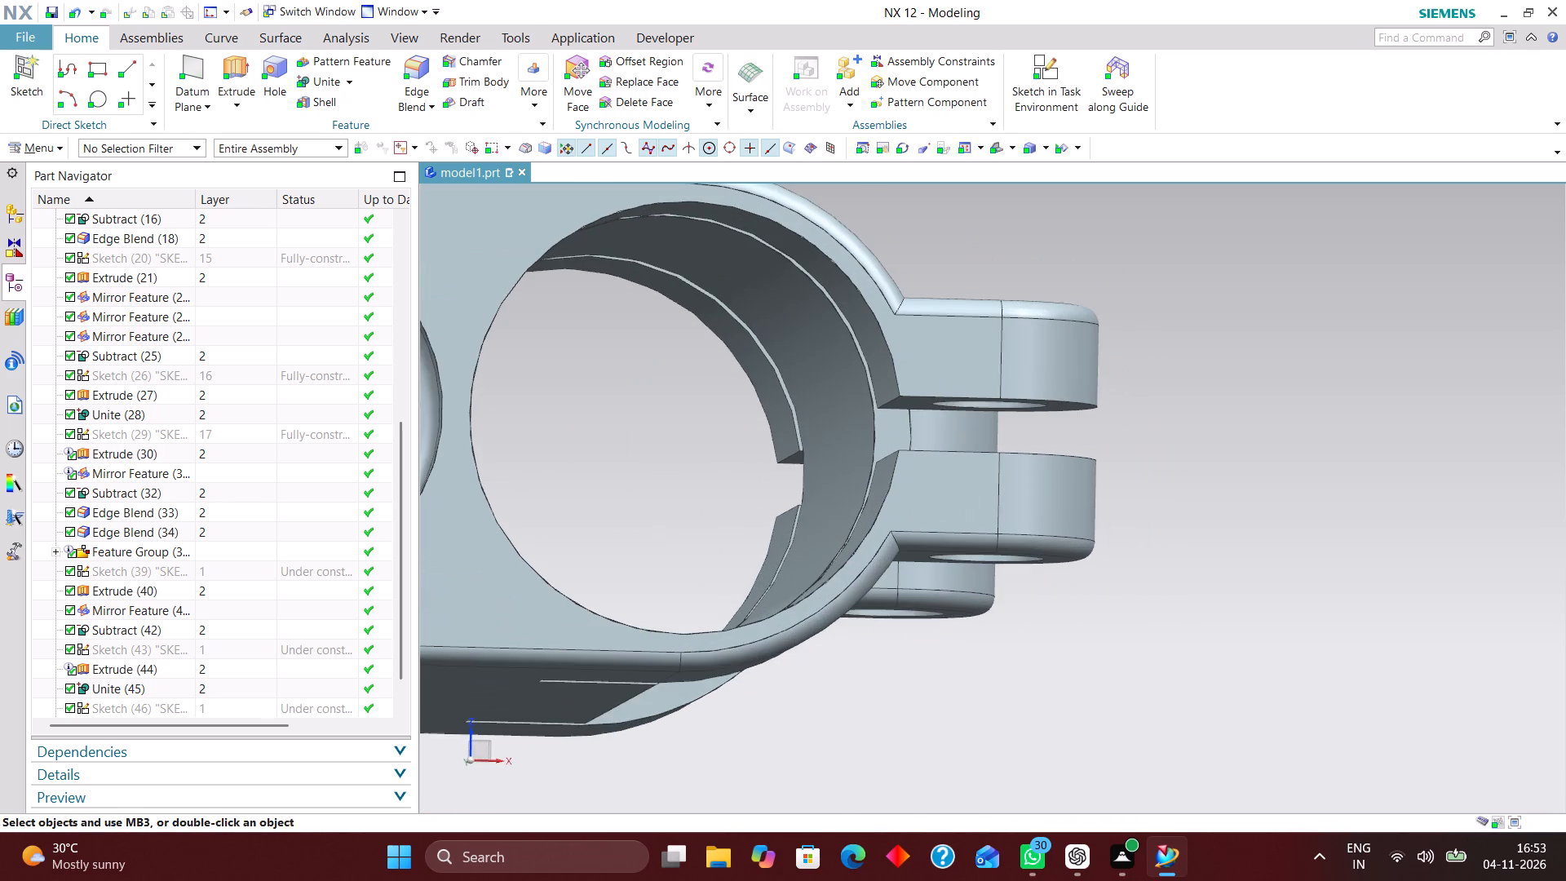
scroll(1242, 559, up, 1)
scroll(885, 415, up, 5)
scroll(966, 432, down, 3)
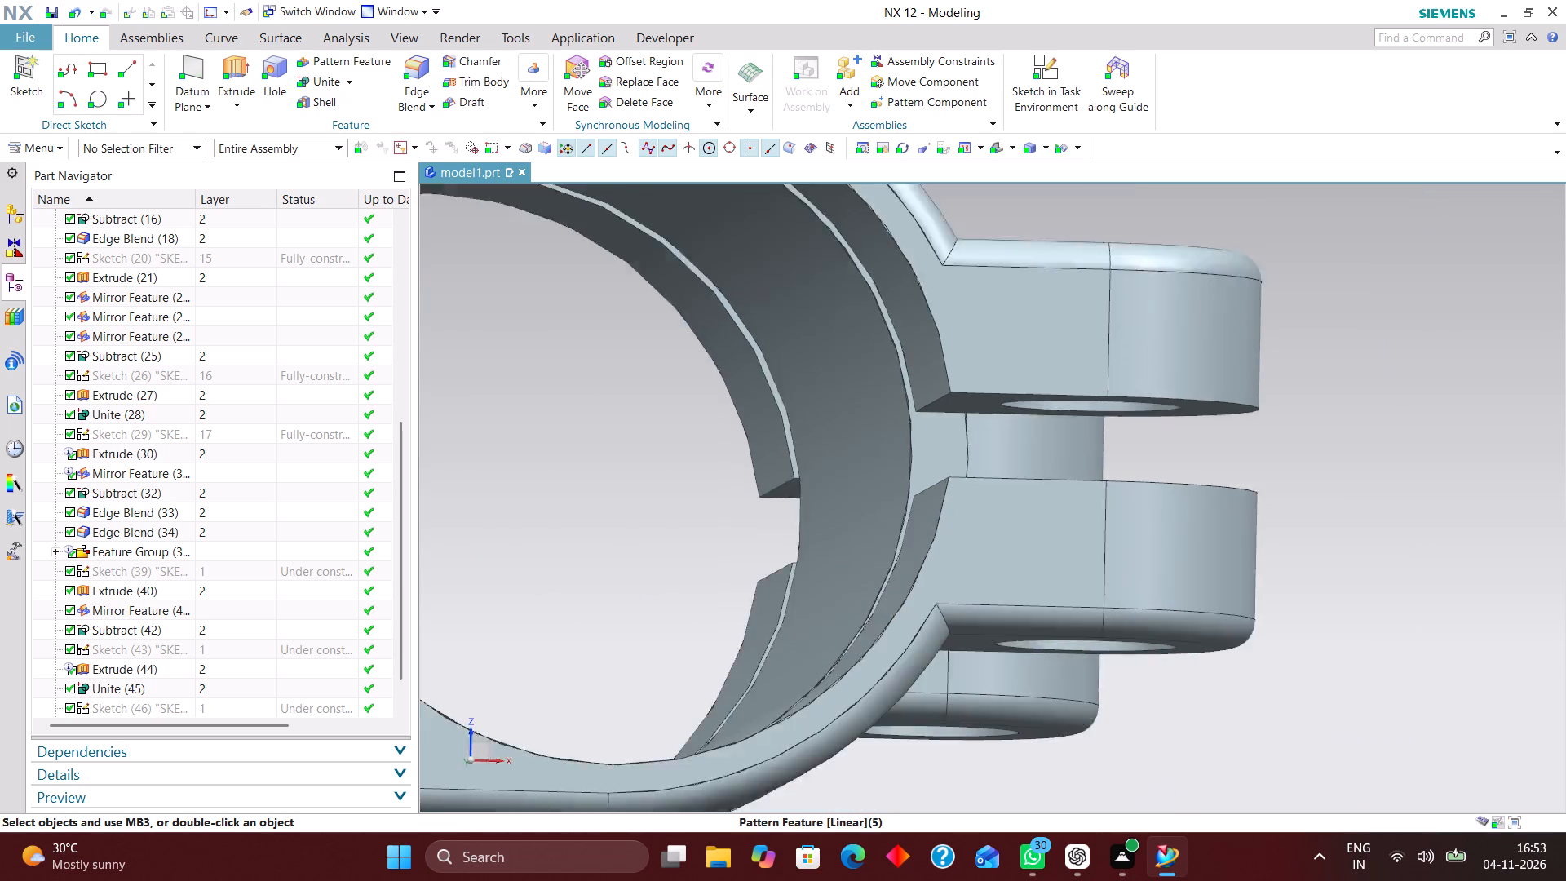
scroll(992, 459, down, 1)
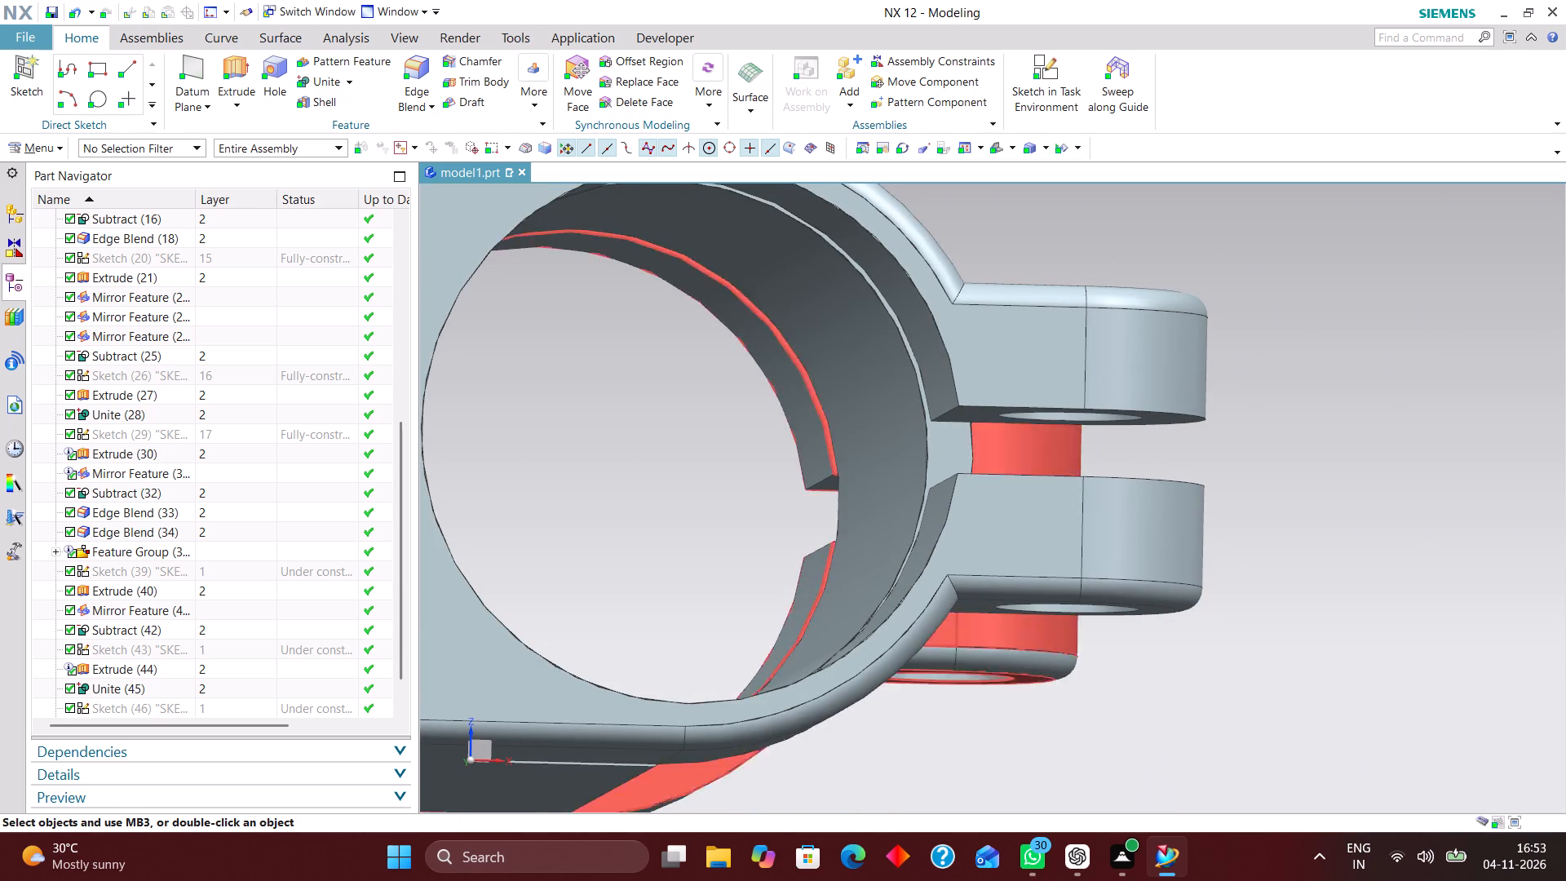
middle_drag(981, 462, 900, 498)
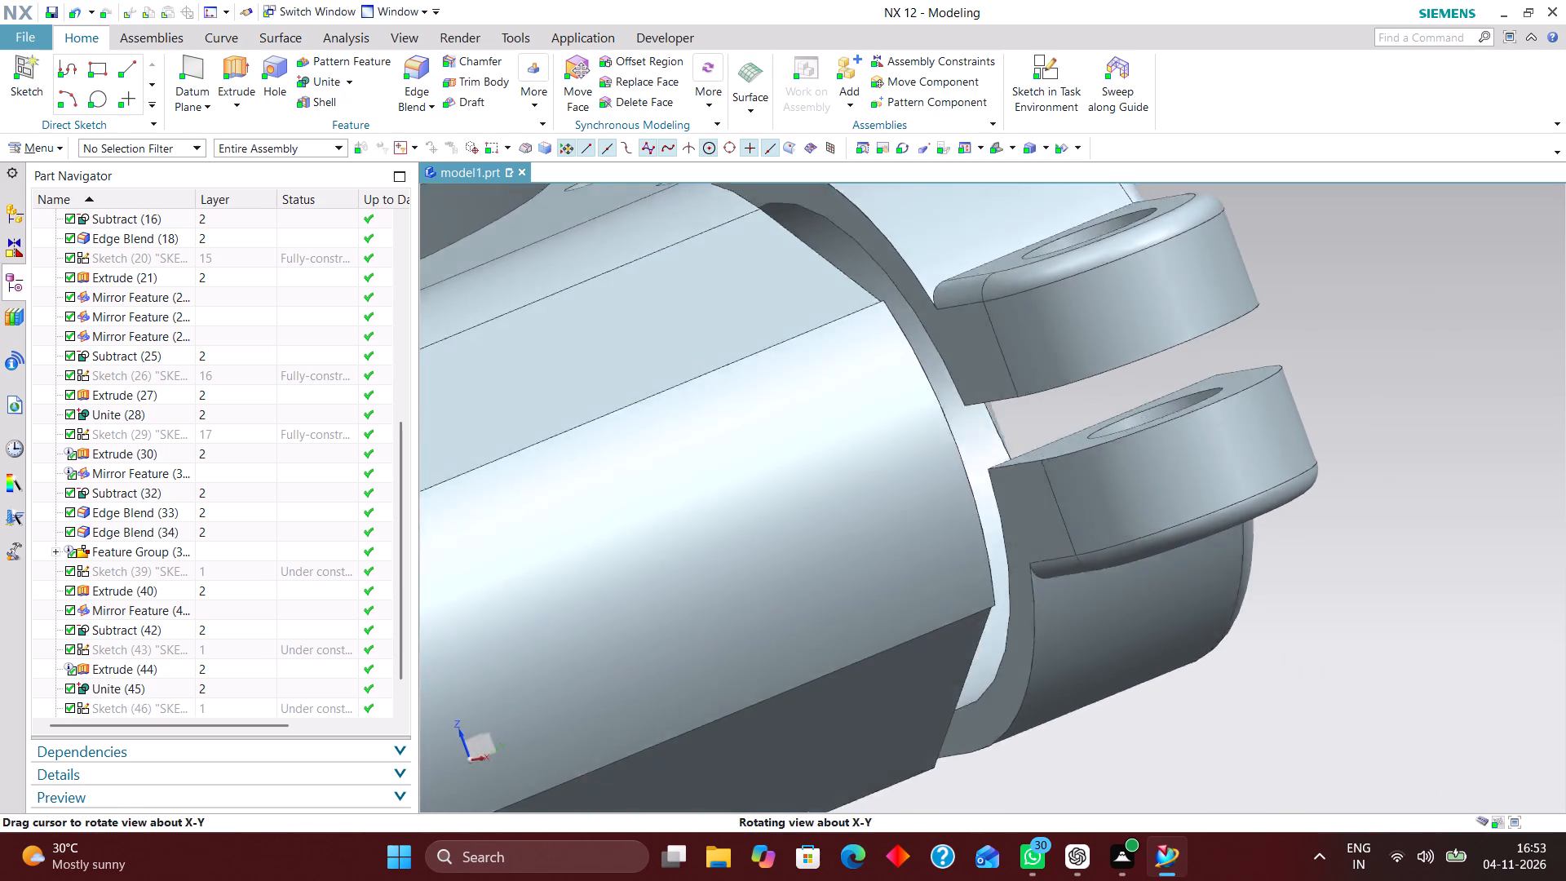
middle_drag(900, 498, 849, 599)
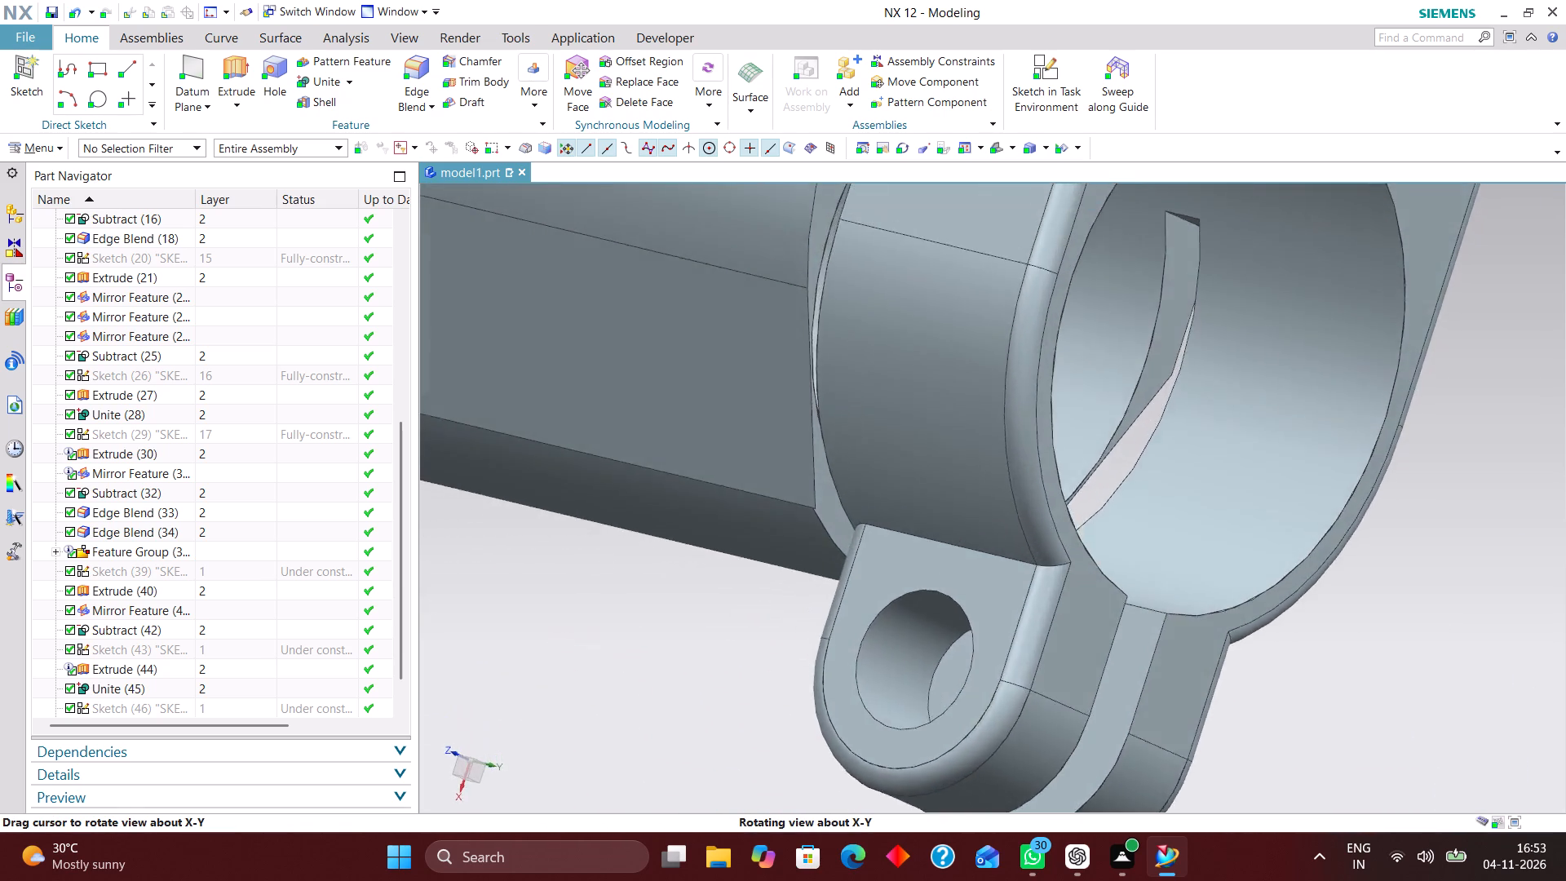
middle_drag(849, 599, 969, 526)
scroll(1232, 533, down, 3)
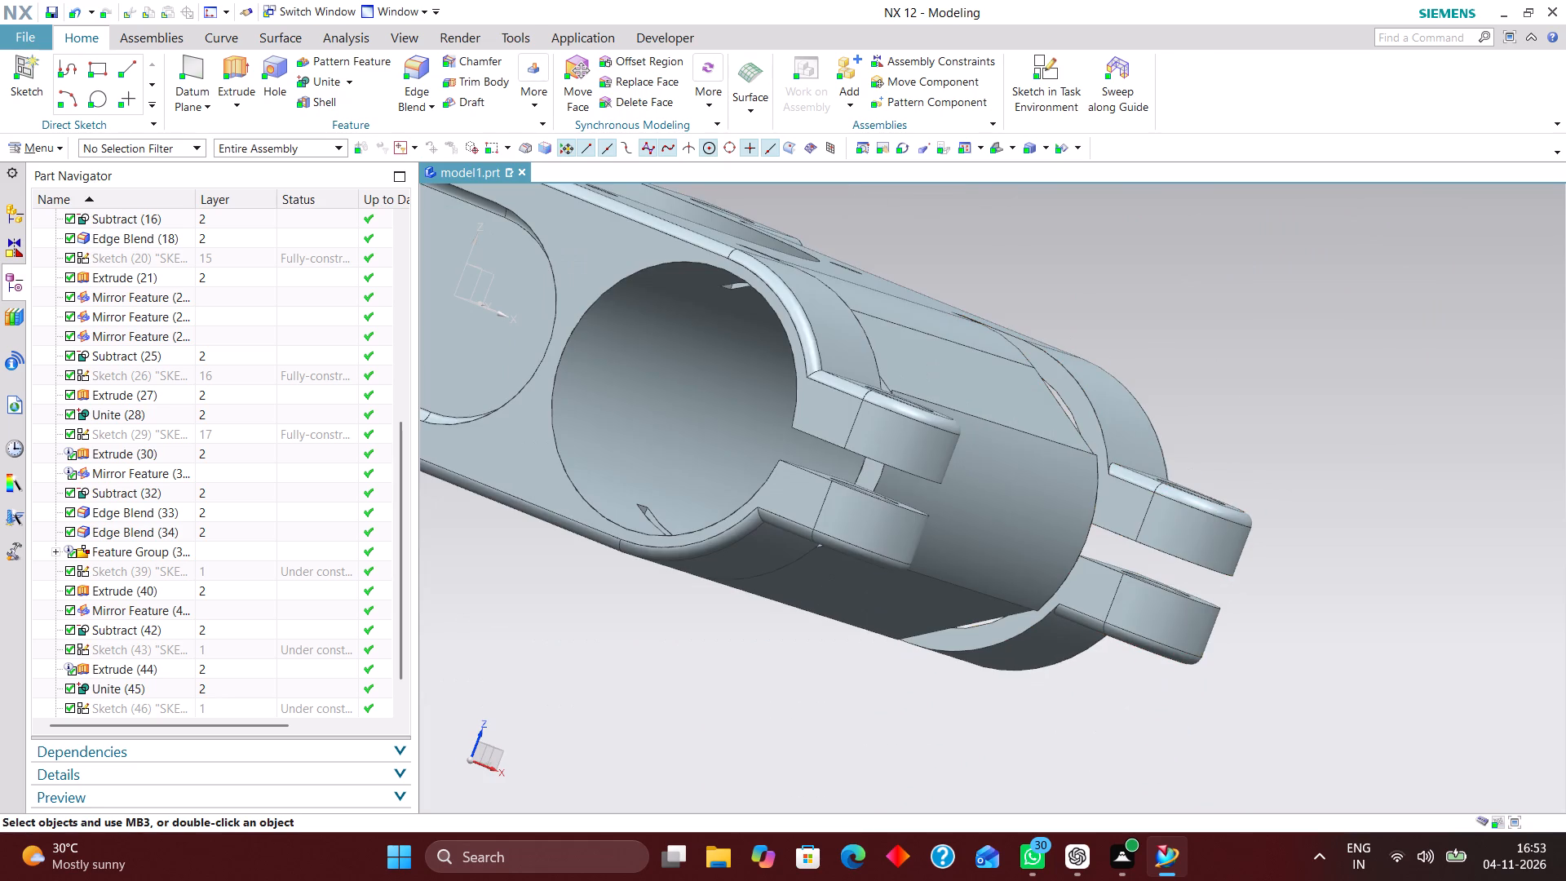
click(995, 146)
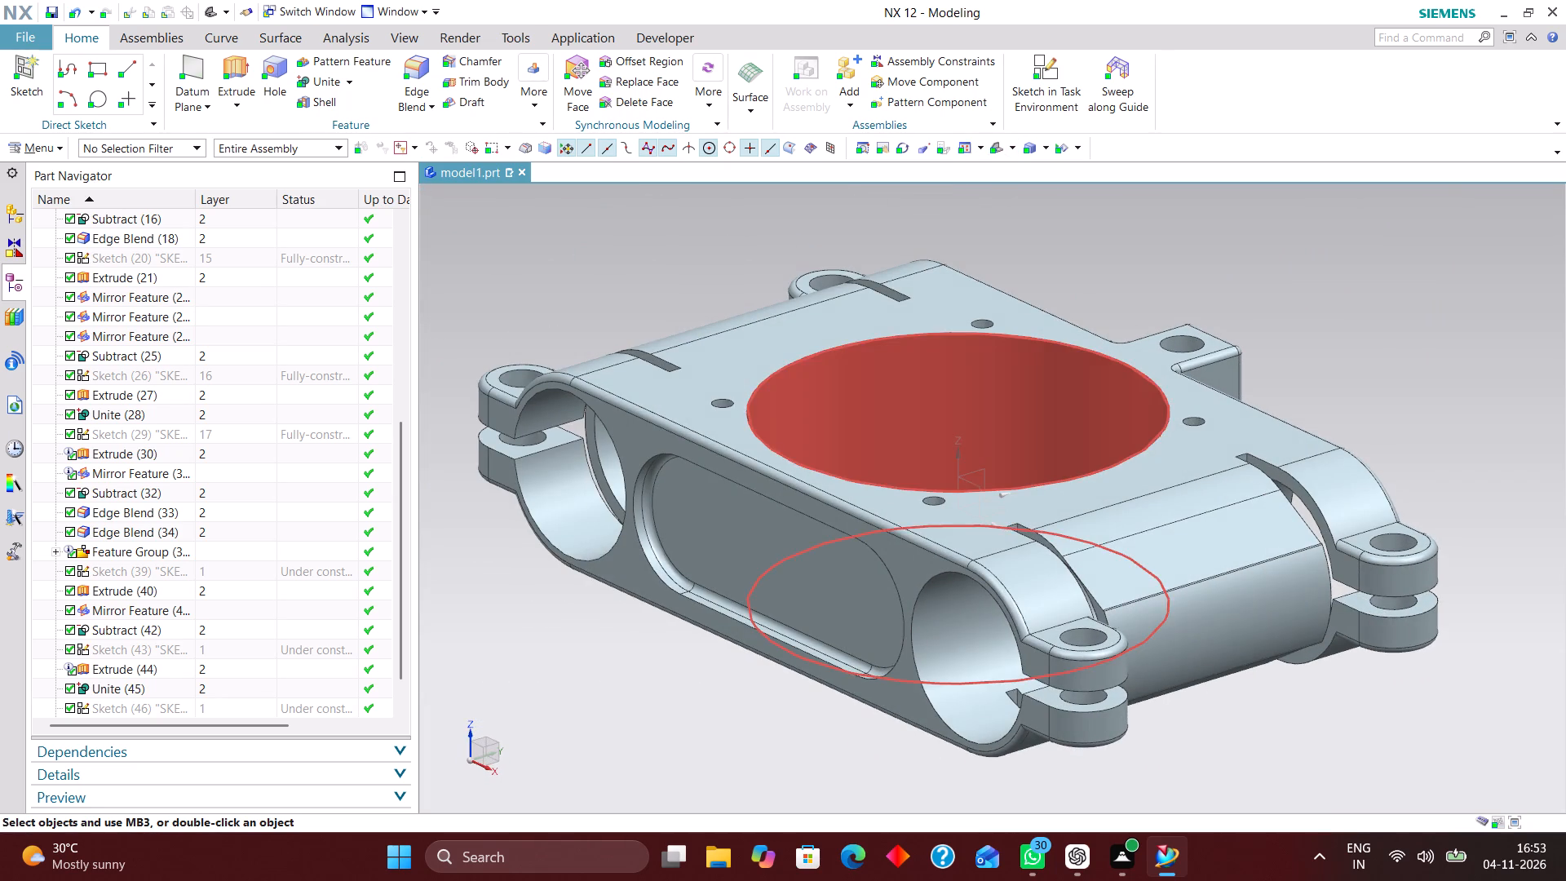
scroll(666, 373, up, 2)
scroll(837, 360, down, 3)
Mirror the upper positive-X cutting block, Extrude (40), across the YZ datum plane to the negative-X end with Mirror Feature.
scroll(223, 623, down, 2)
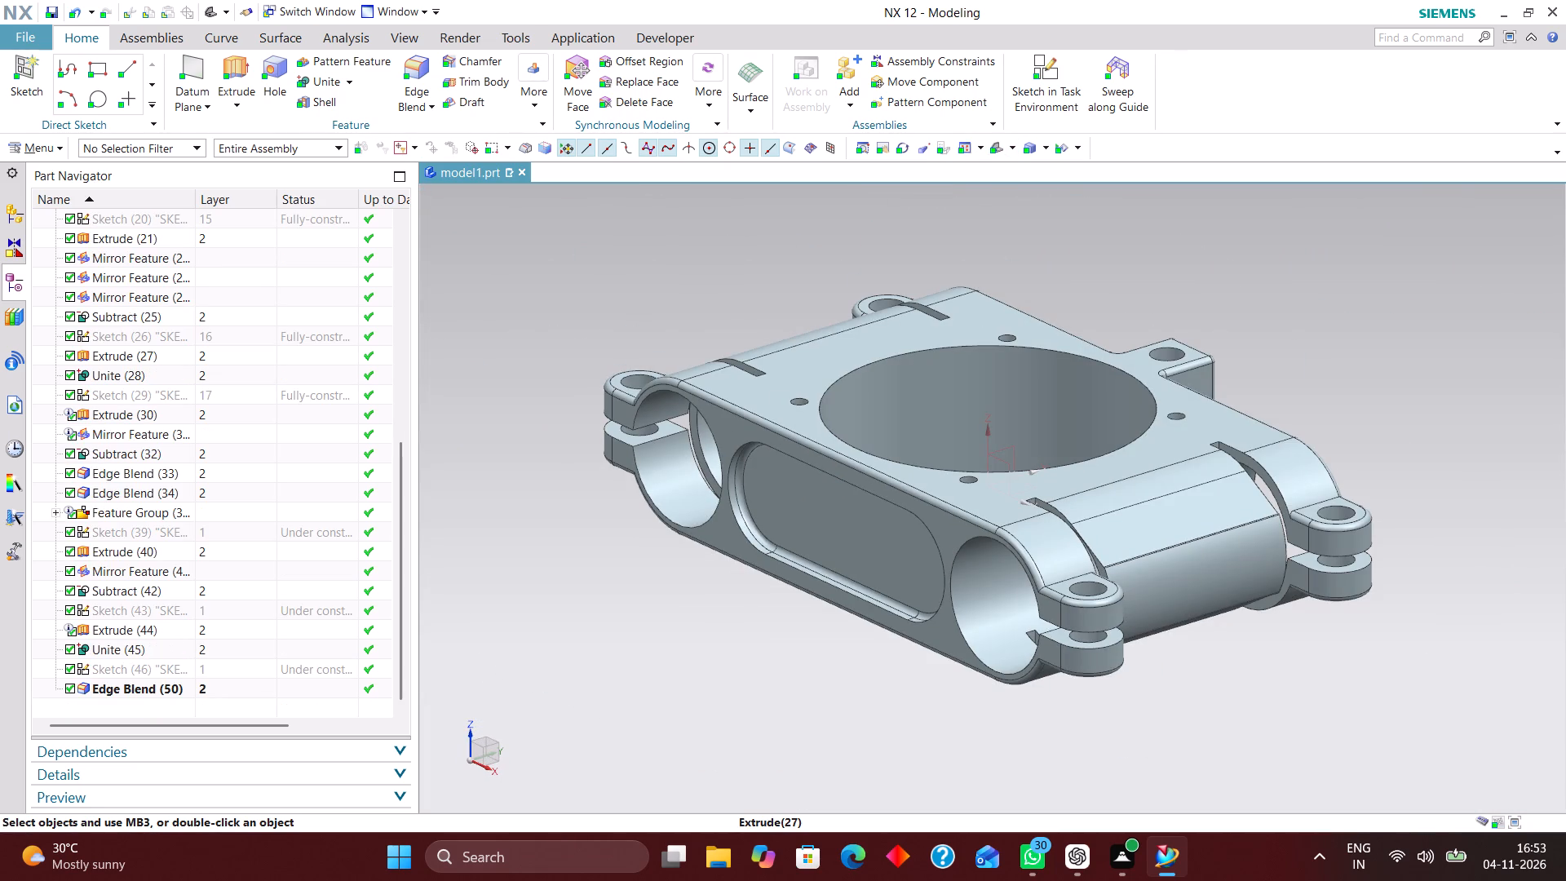
scroll(222, 625, down, 4)
click(178, 603)
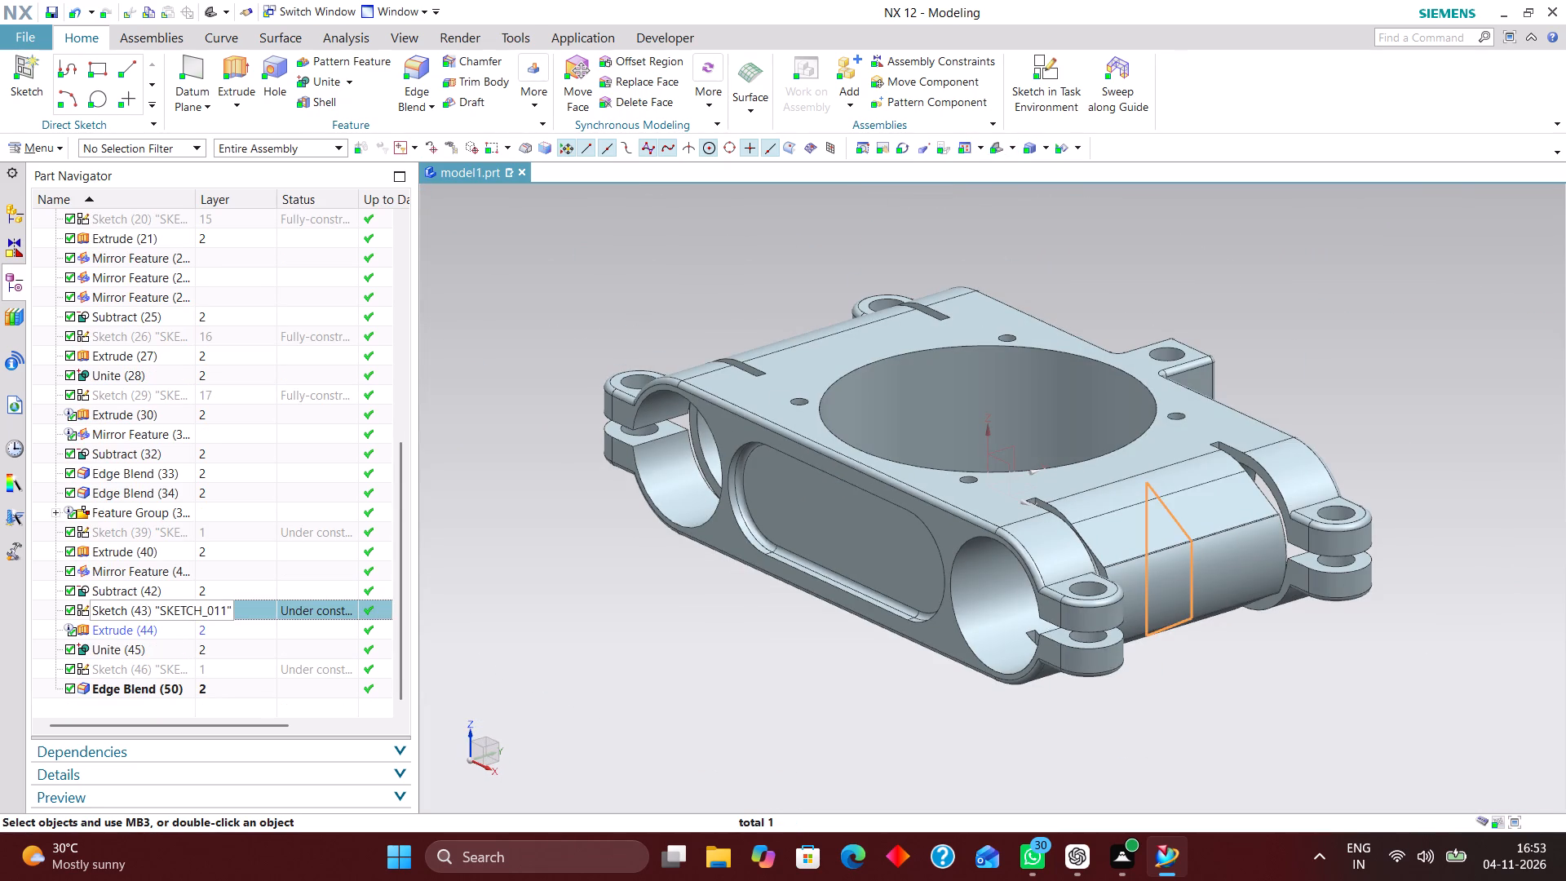
click(172, 551)
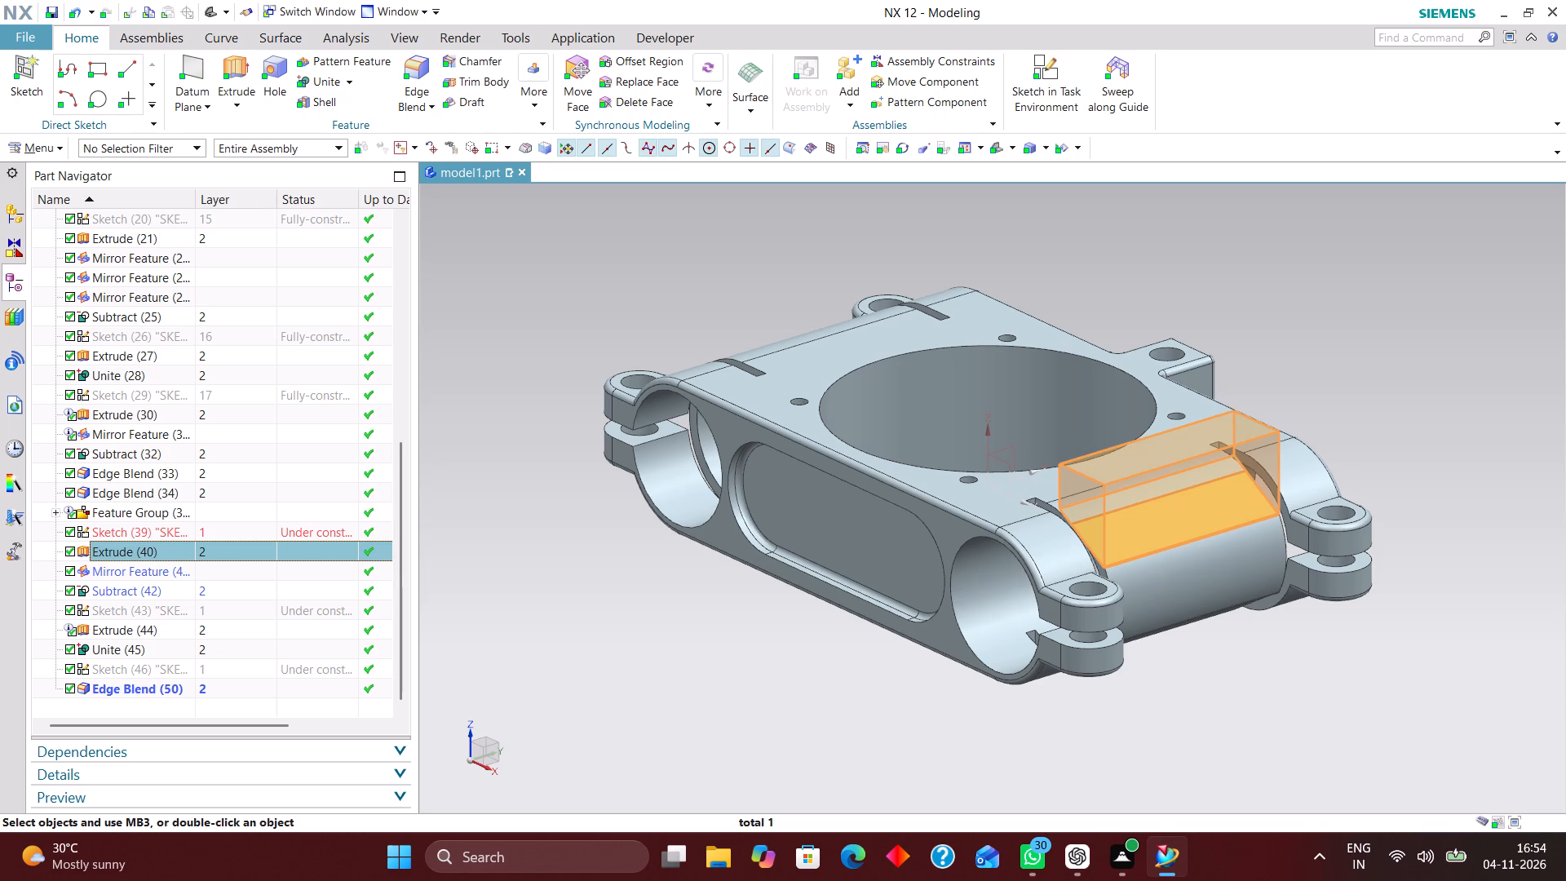
click(177, 569)
click(172, 550)
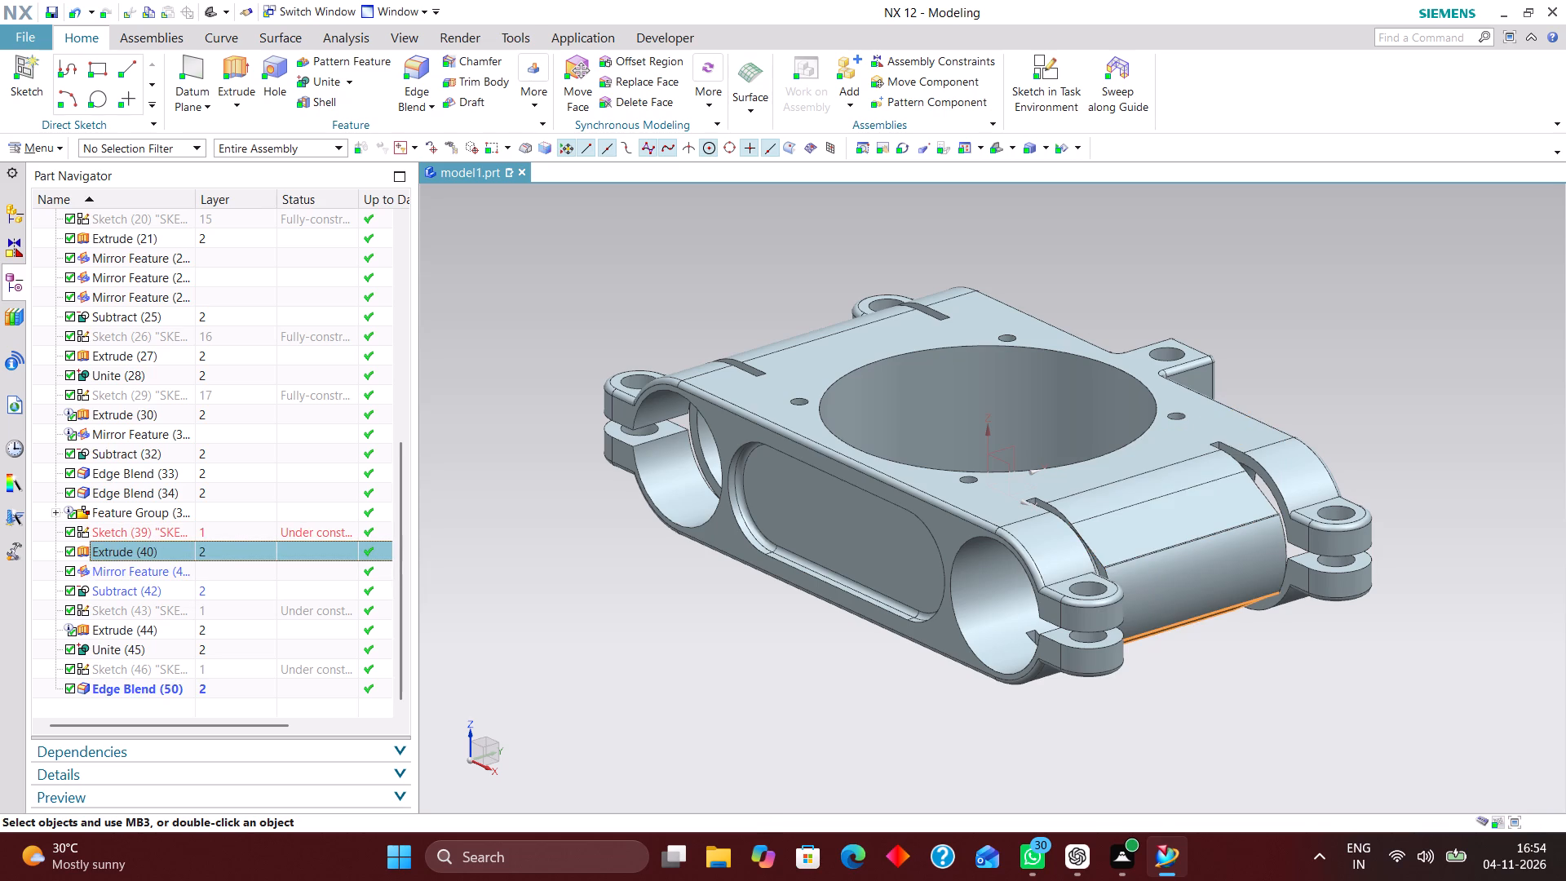
click(167, 530)
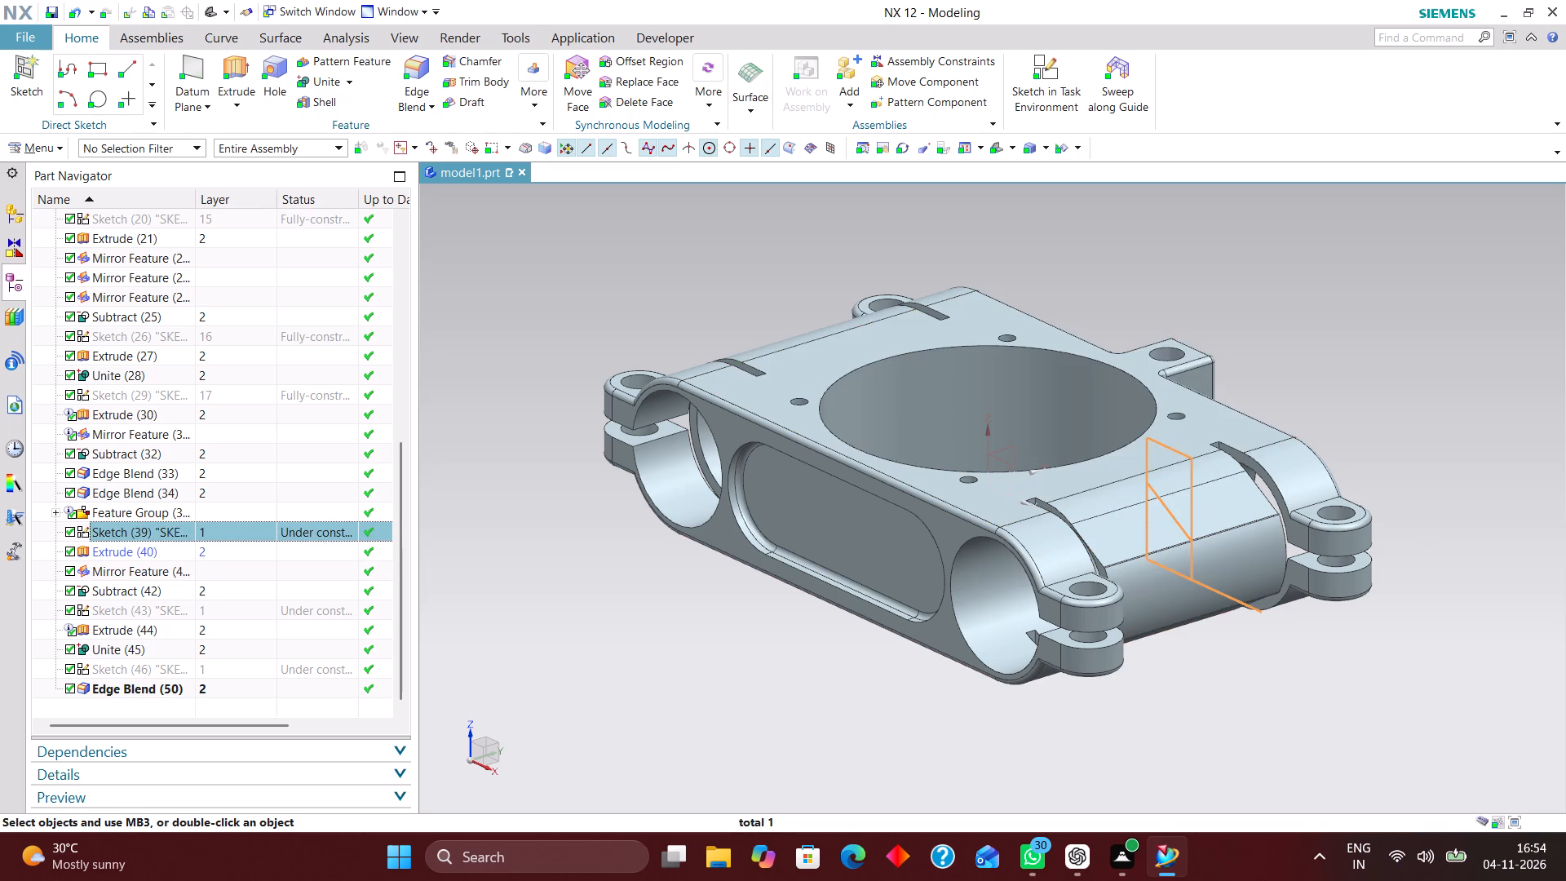
scroll(712, 568, up, 1)
middle_drag(712, 568, 761, 577)
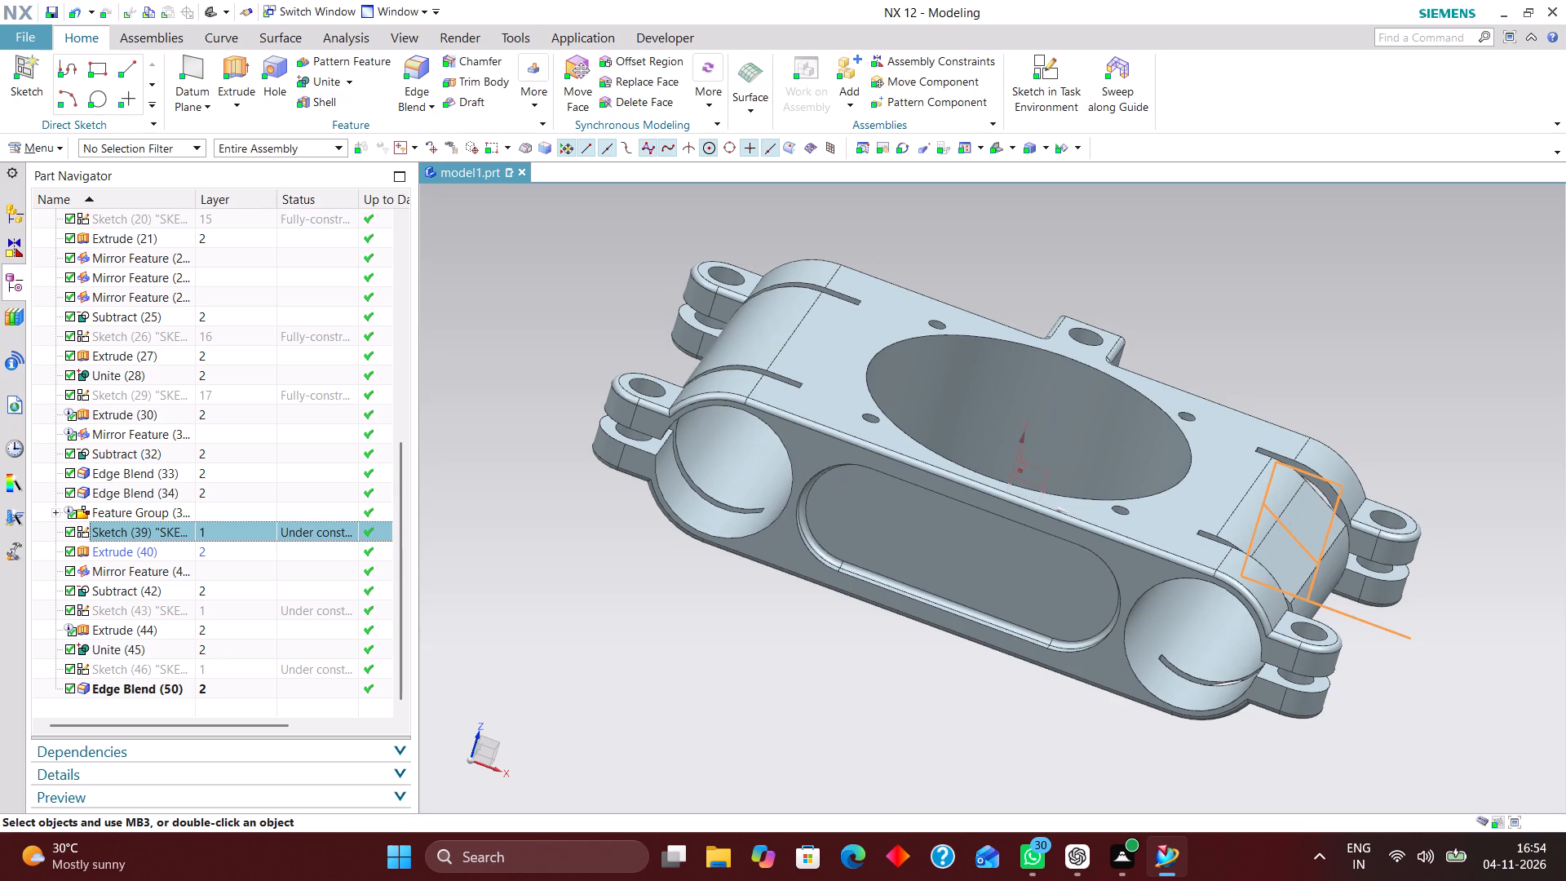
click(174, 555)
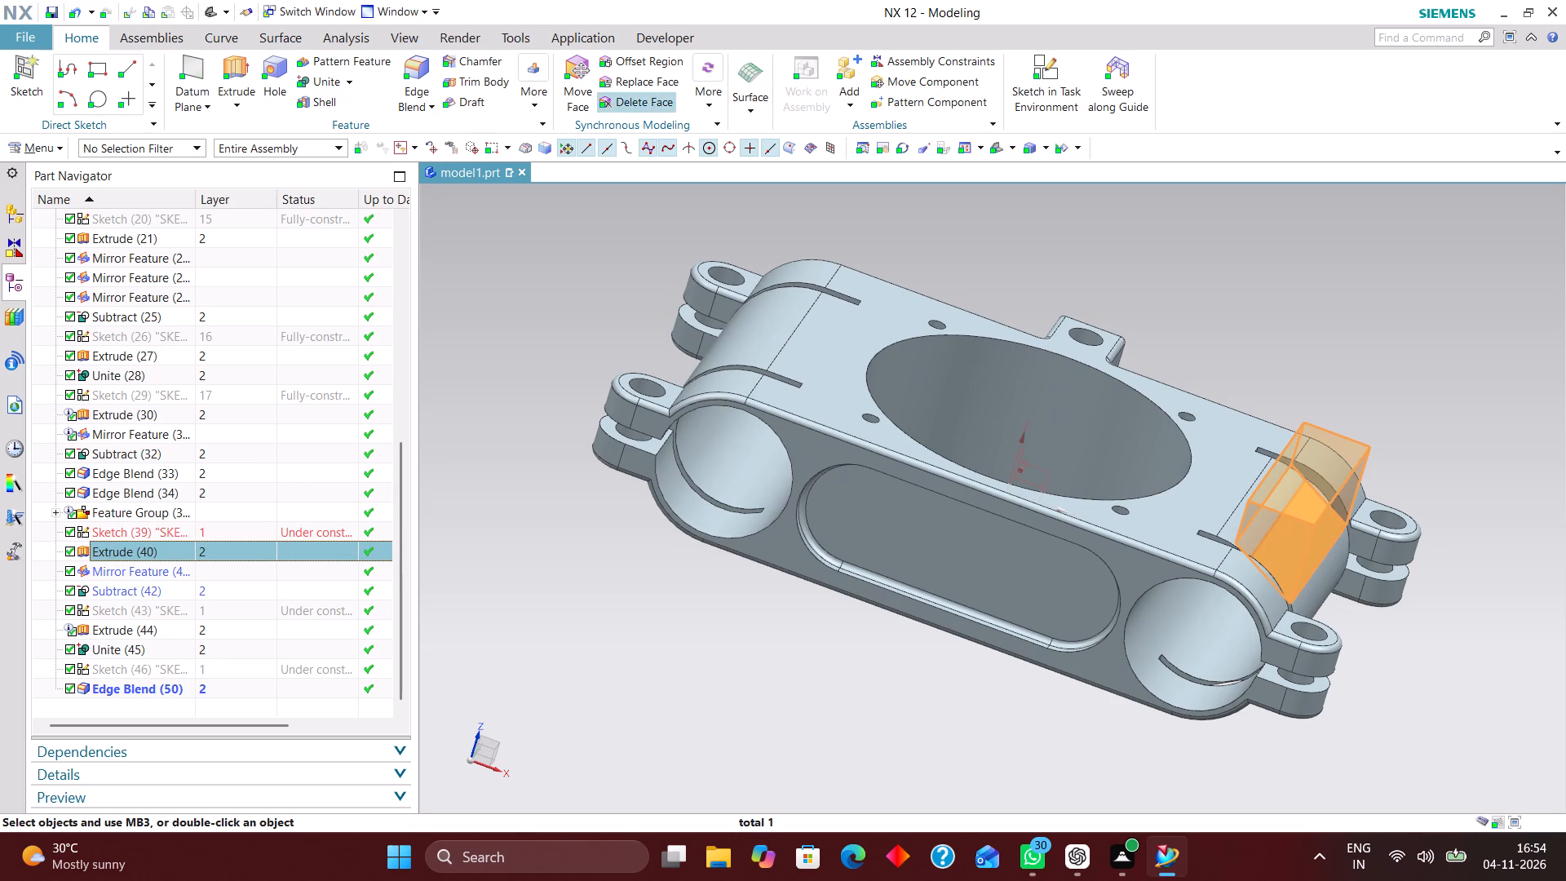
click(539, 100)
click(701, 149)
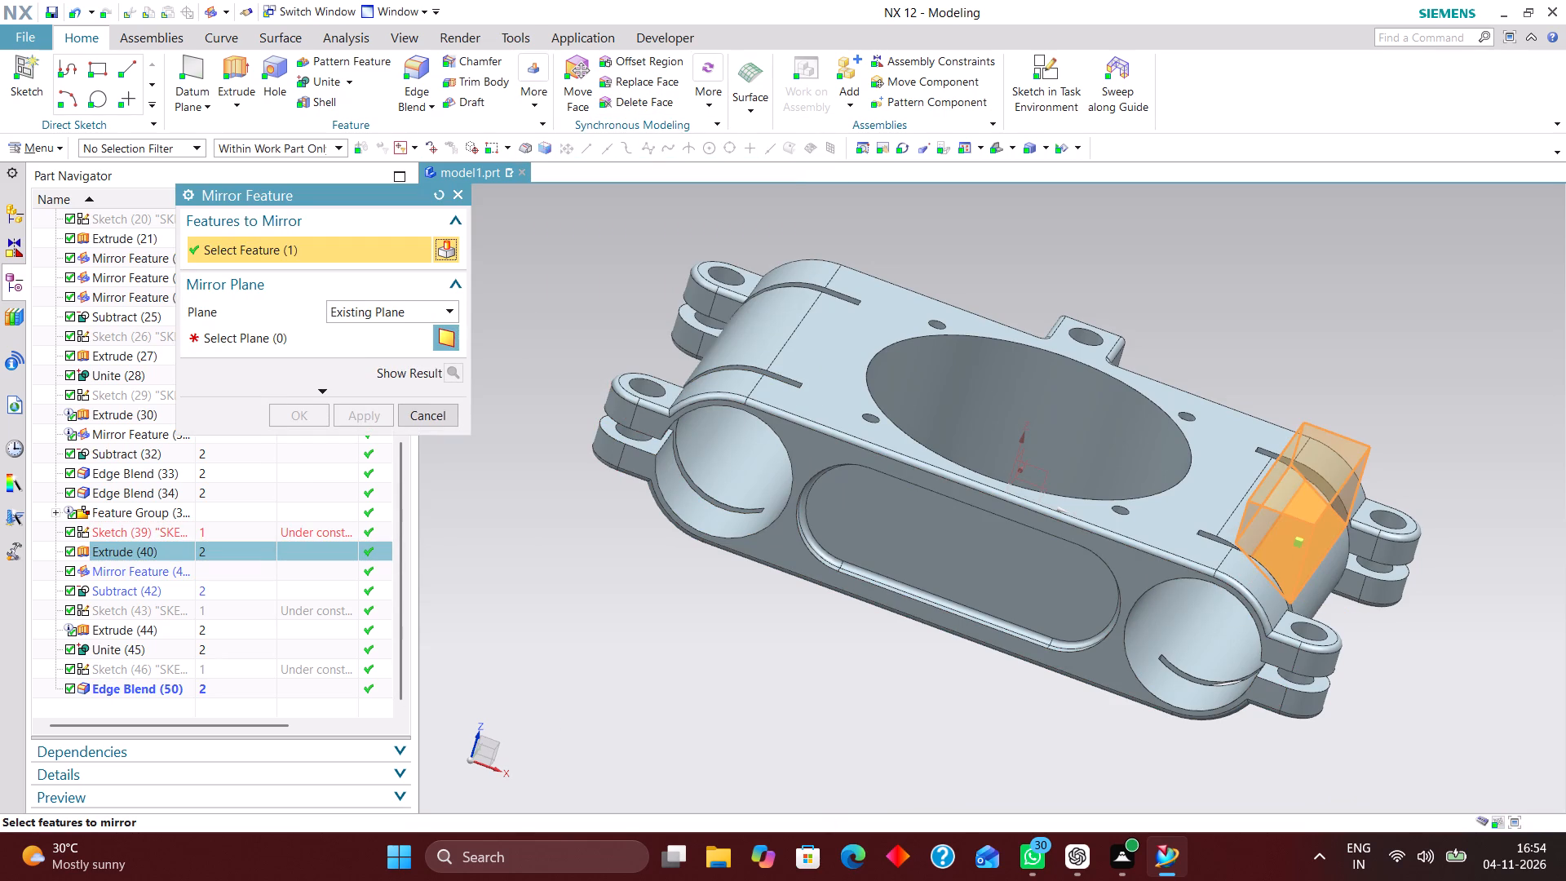
click(290, 334)
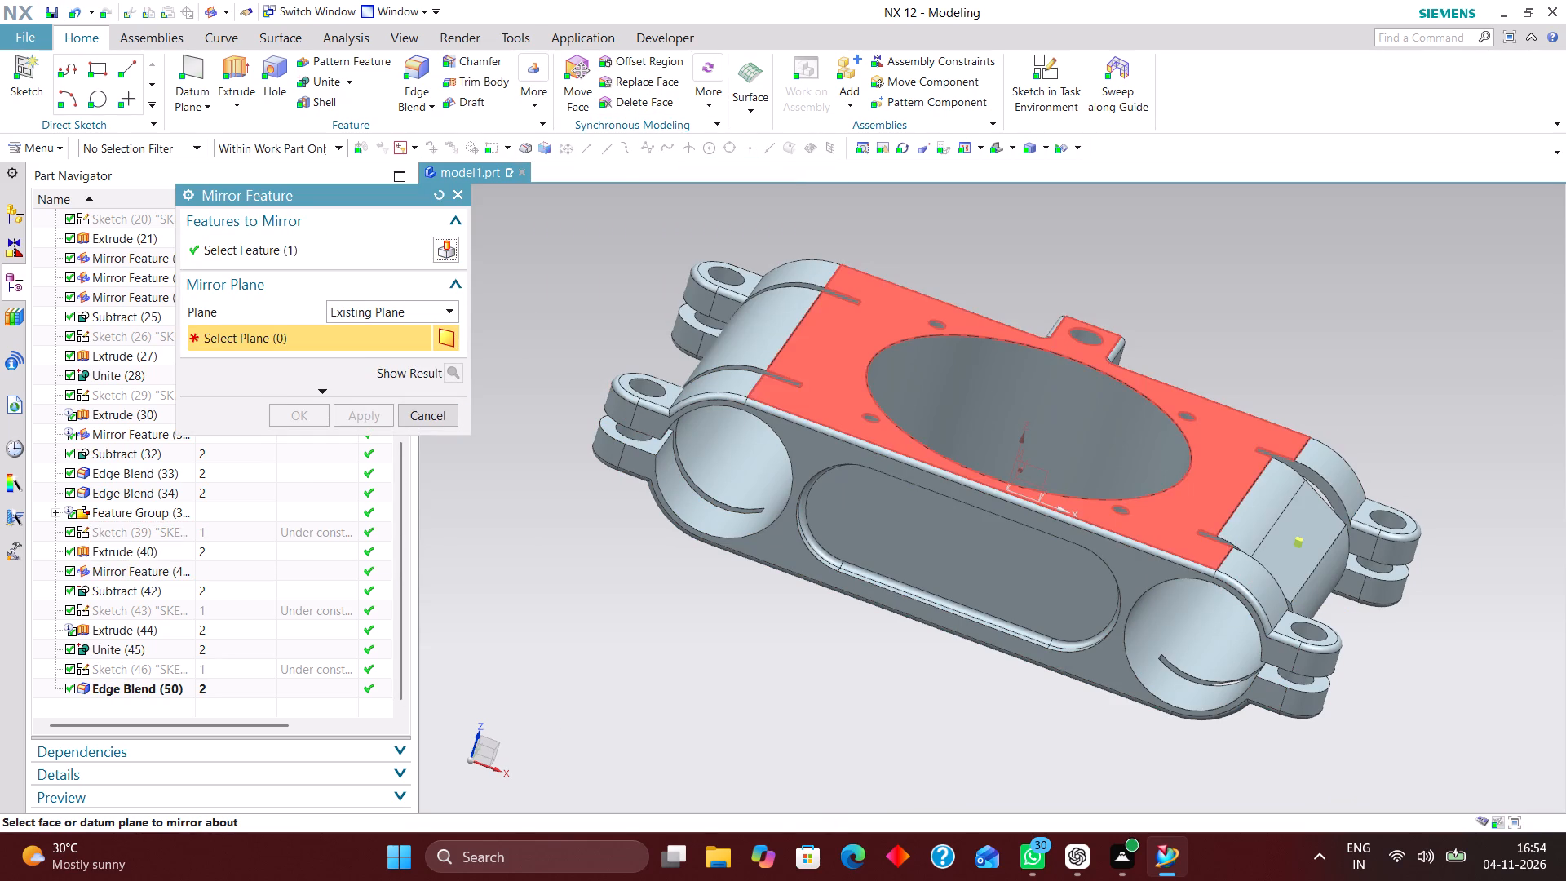
middle_drag(1127, 436, 1066, 462)
scroll(1039, 470, up, 5)
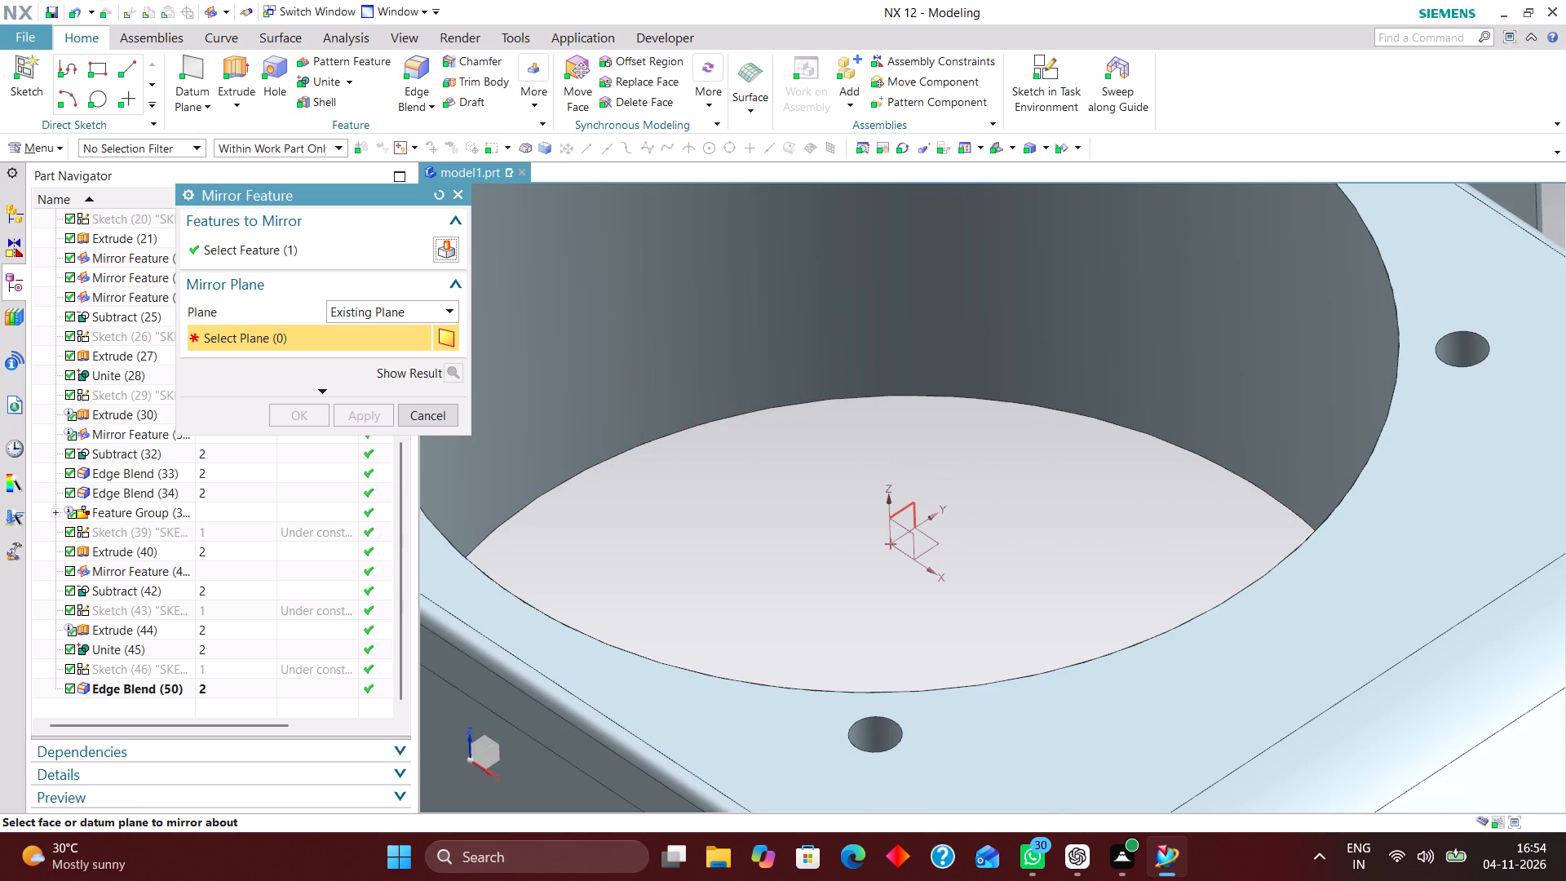
click(909, 502)
click(308, 414)
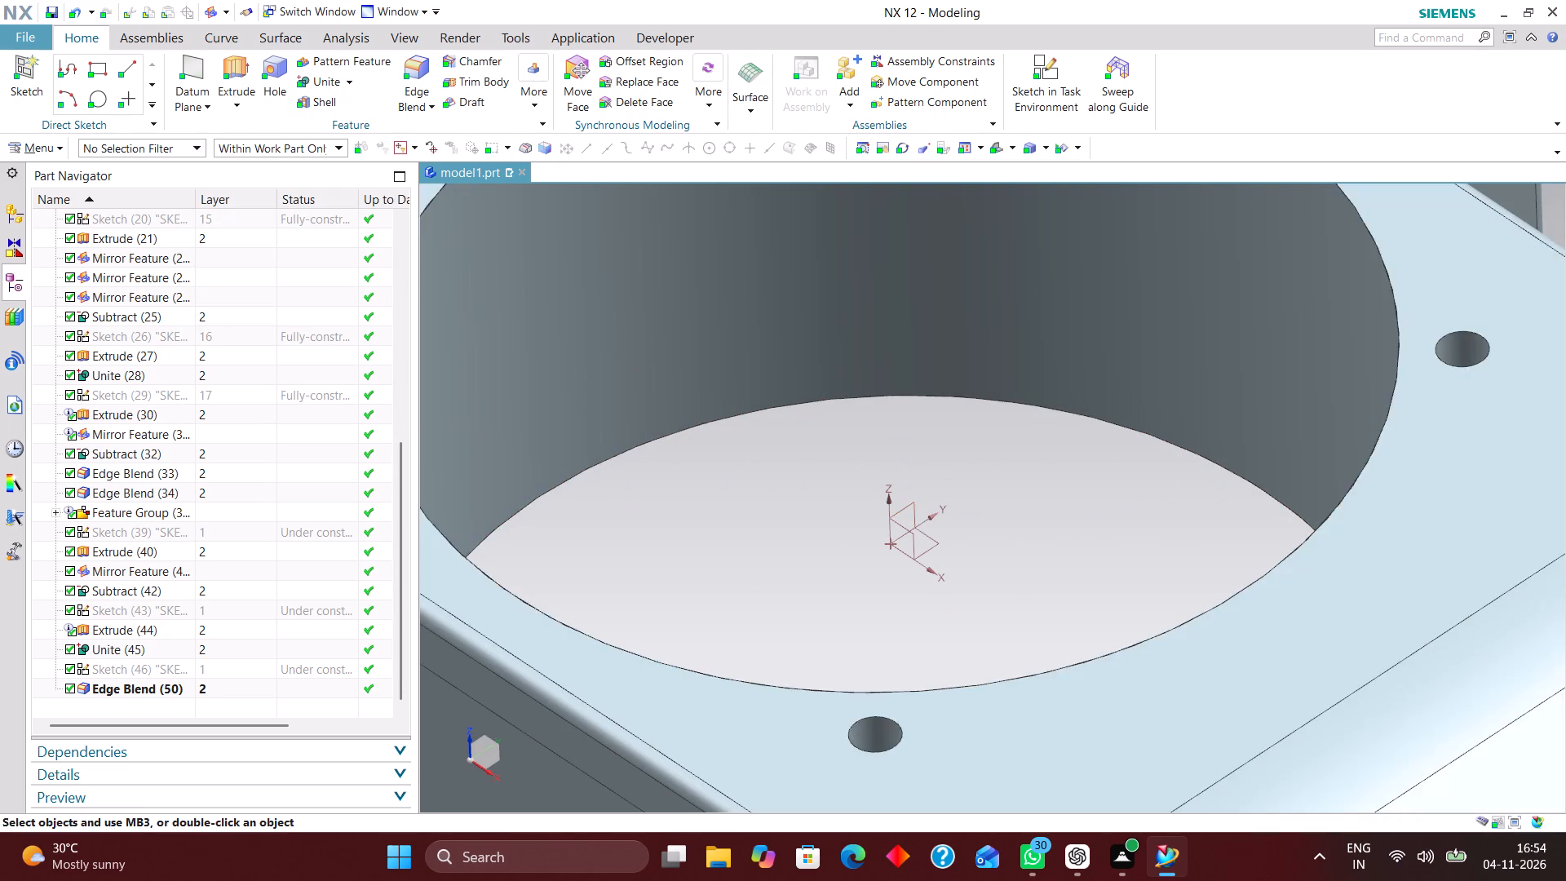
Mirror the new negative-X cutting block across the XY datum plane to the bracket's underside with Mirror Feature.
scroll(912, 445, down, 5)
middle_drag(878, 449, 922, 440)
scroll(976, 443, up, 1)
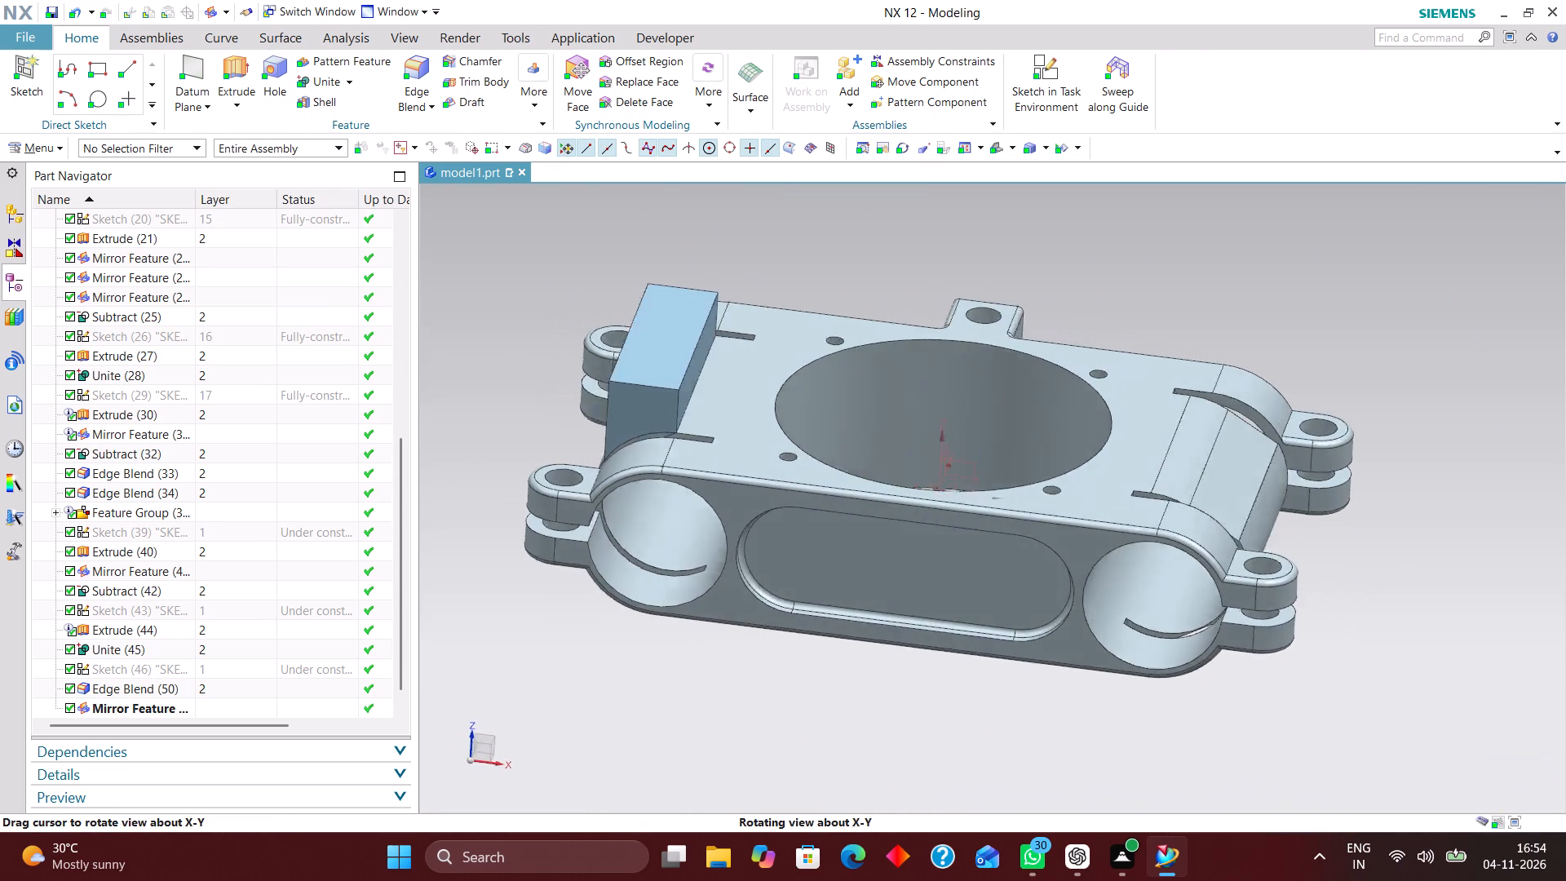
middle_drag(922, 440, 918, 431)
scroll(214, 555, down, 4)
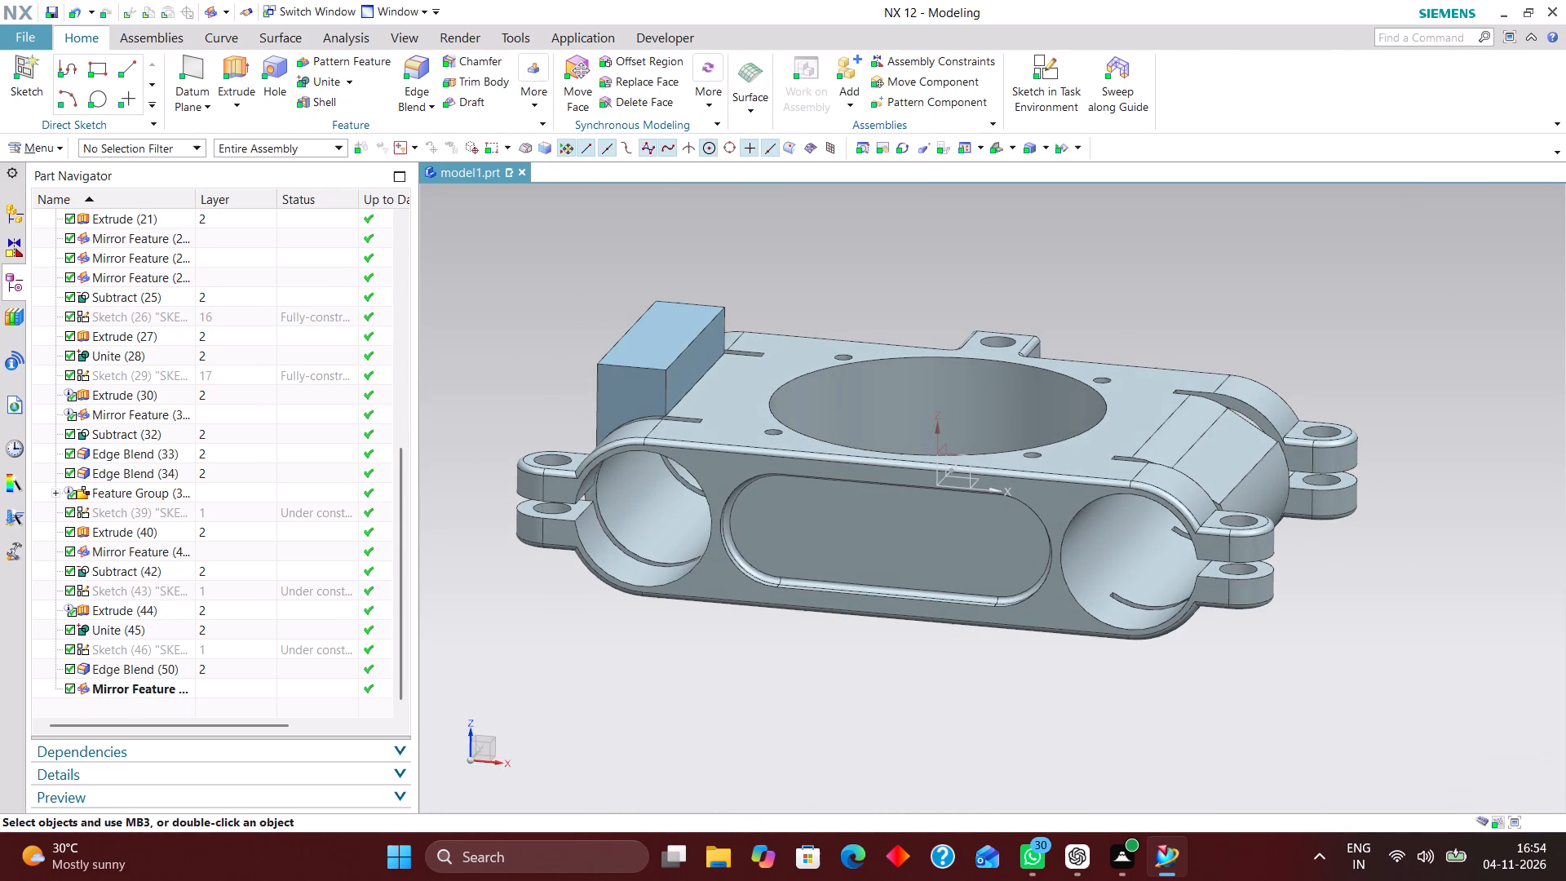
click(526, 95)
click(666, 145)
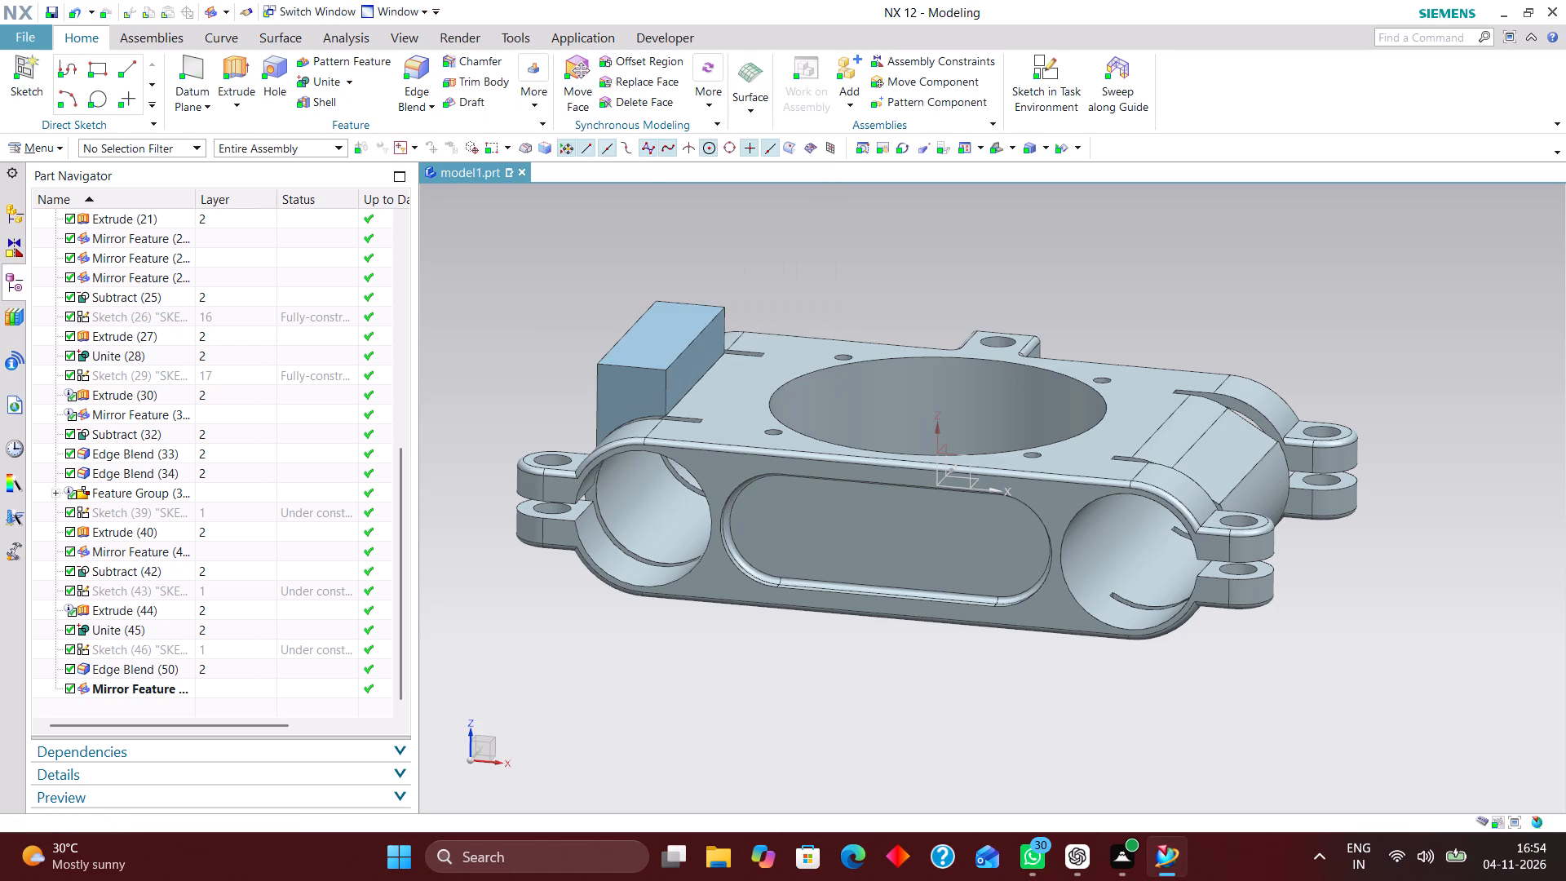
click(186, 684)
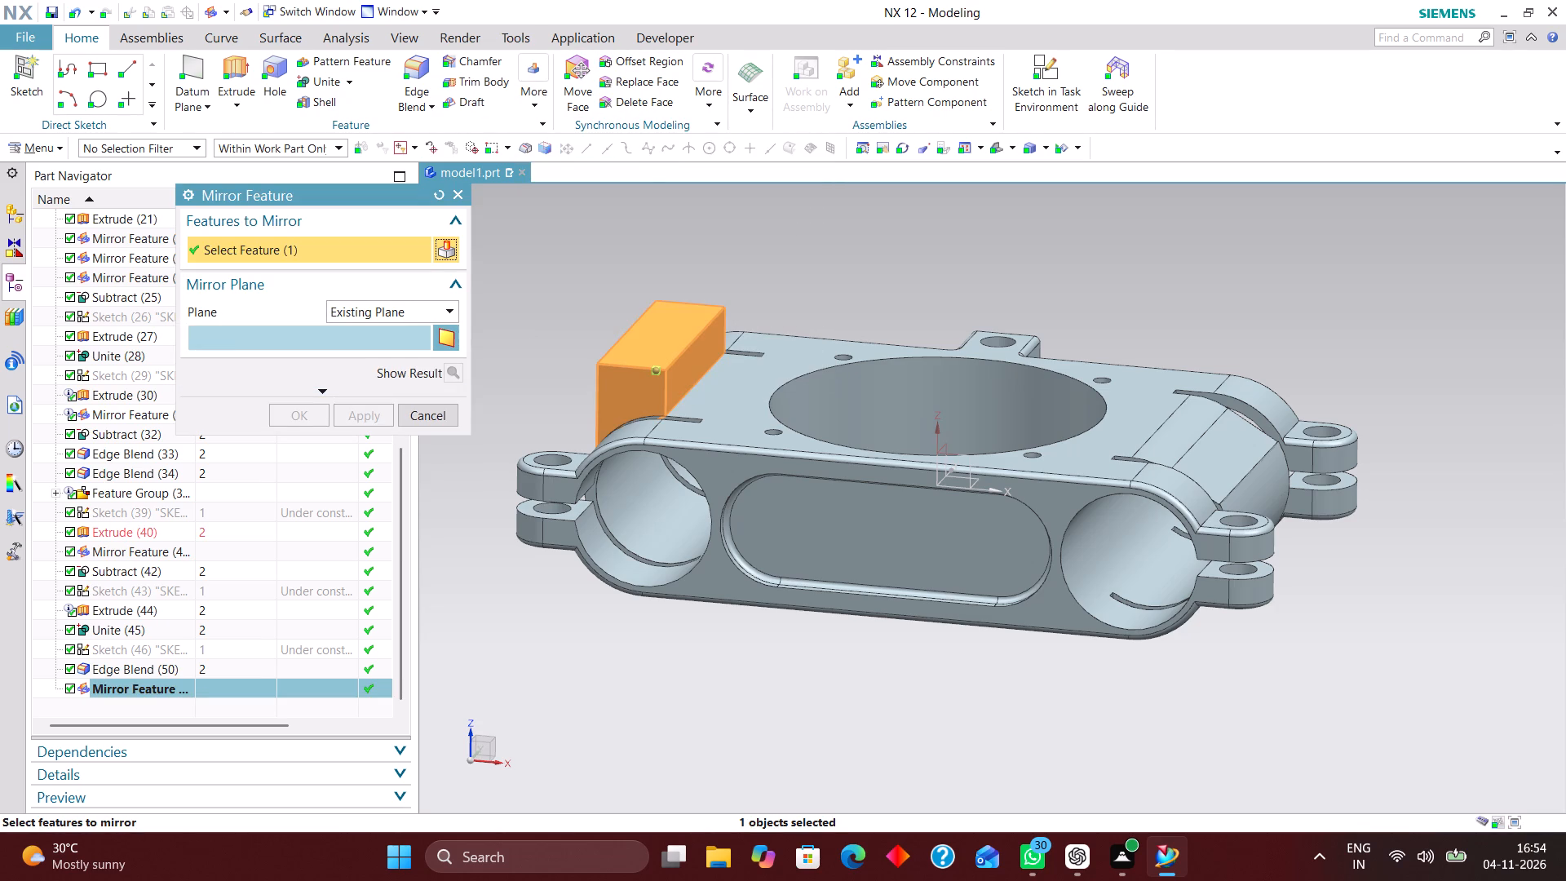
click(253, 339)
middle_drag(932, 396, 910, 463)
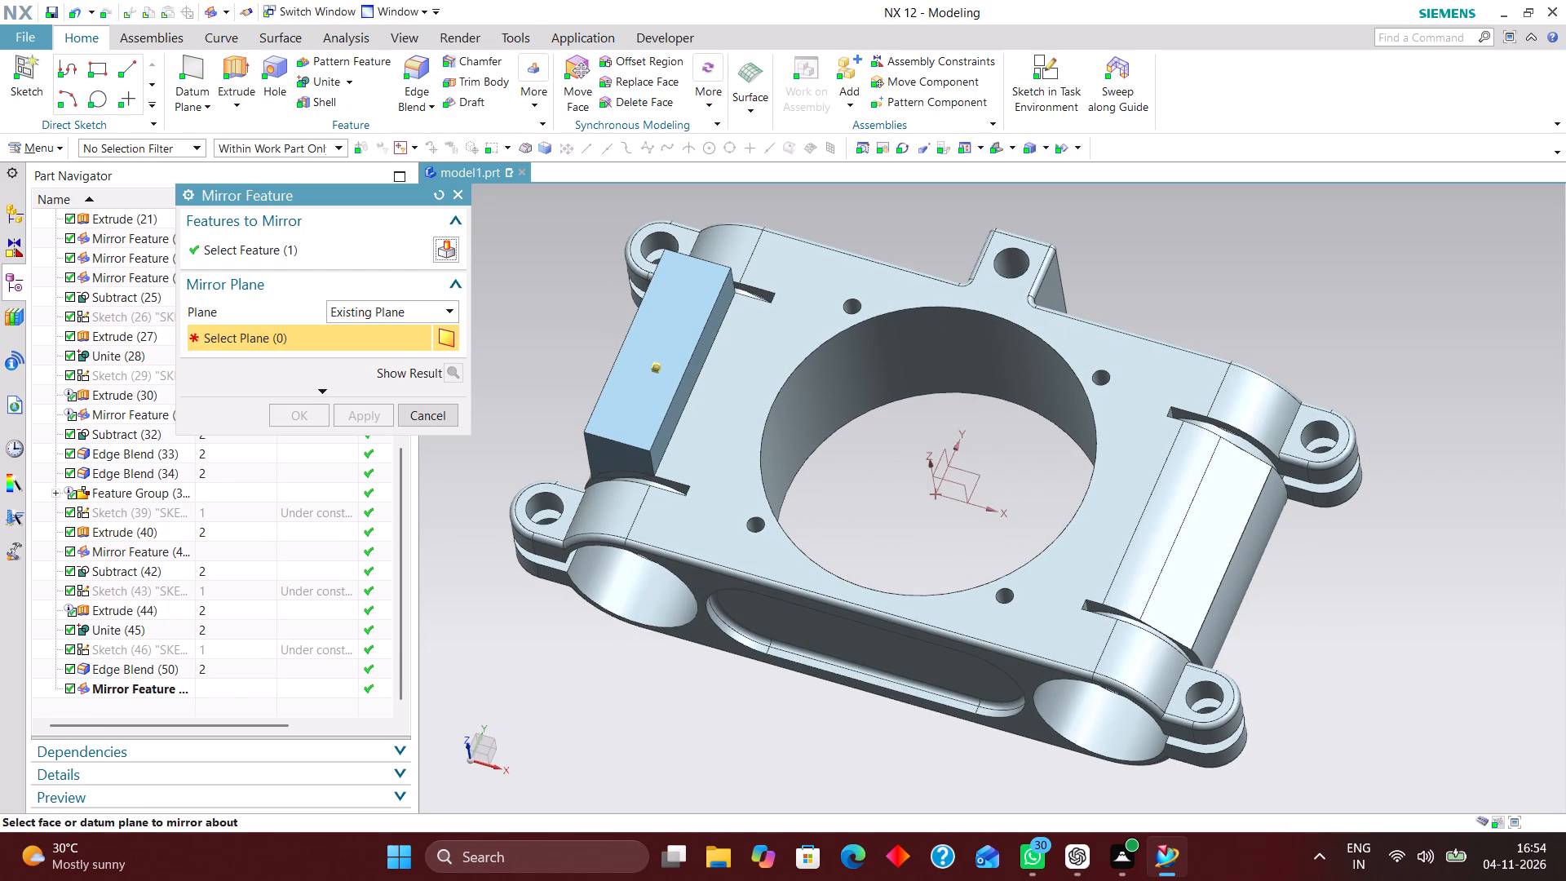
click(977, 474)
click(303, 412)
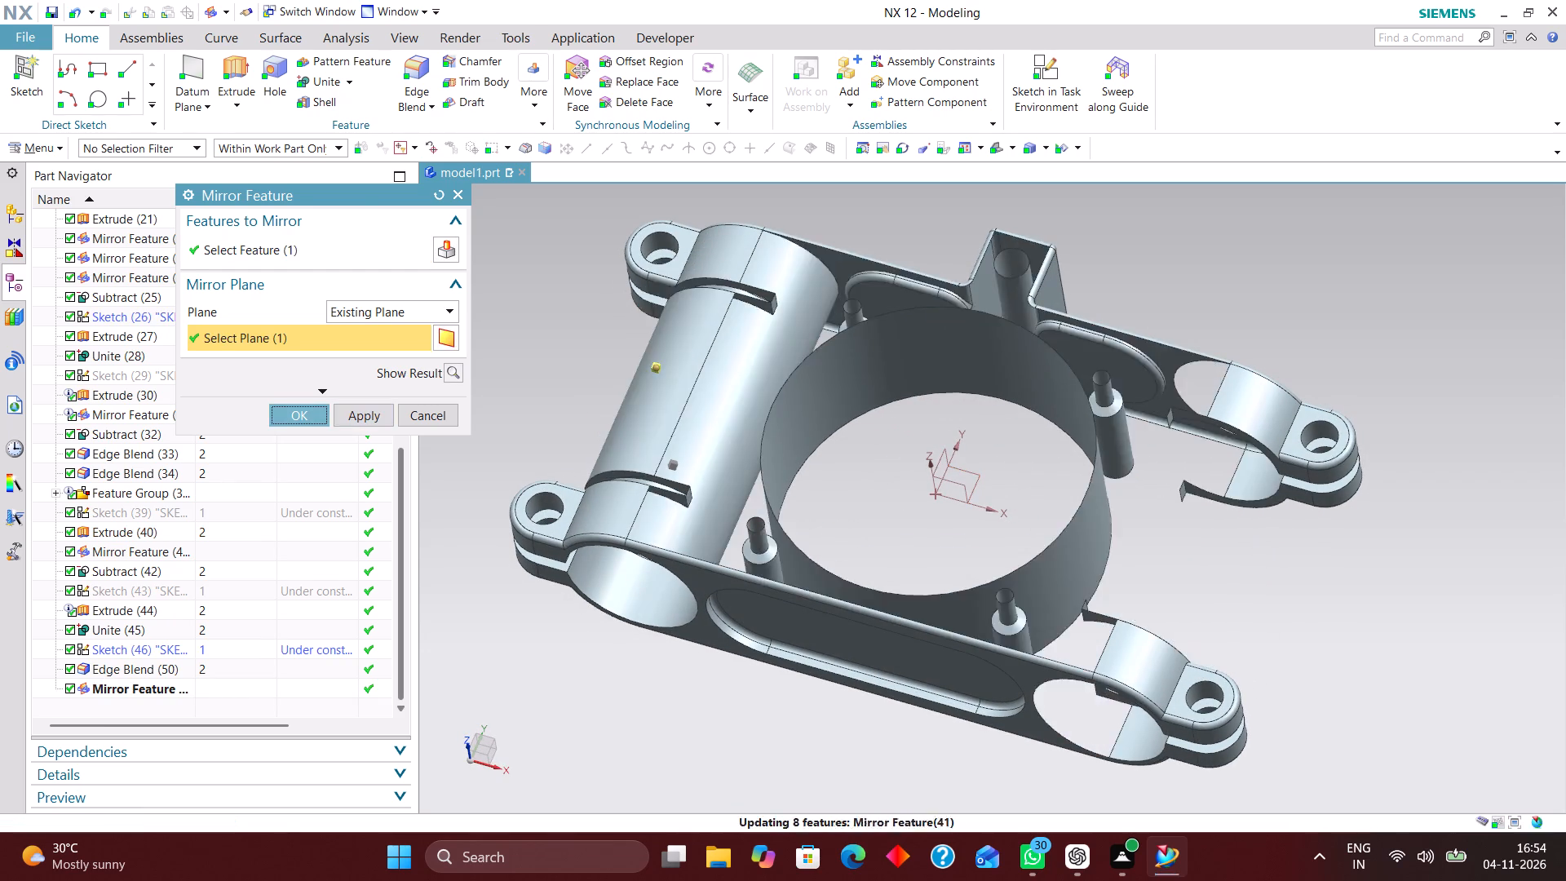
Subtract the upper and lower mirrored blocks at the negative-X end from the bracket body.
scroll(876, 593, up, 1)
middle_drag(876, 590, 927, 509)
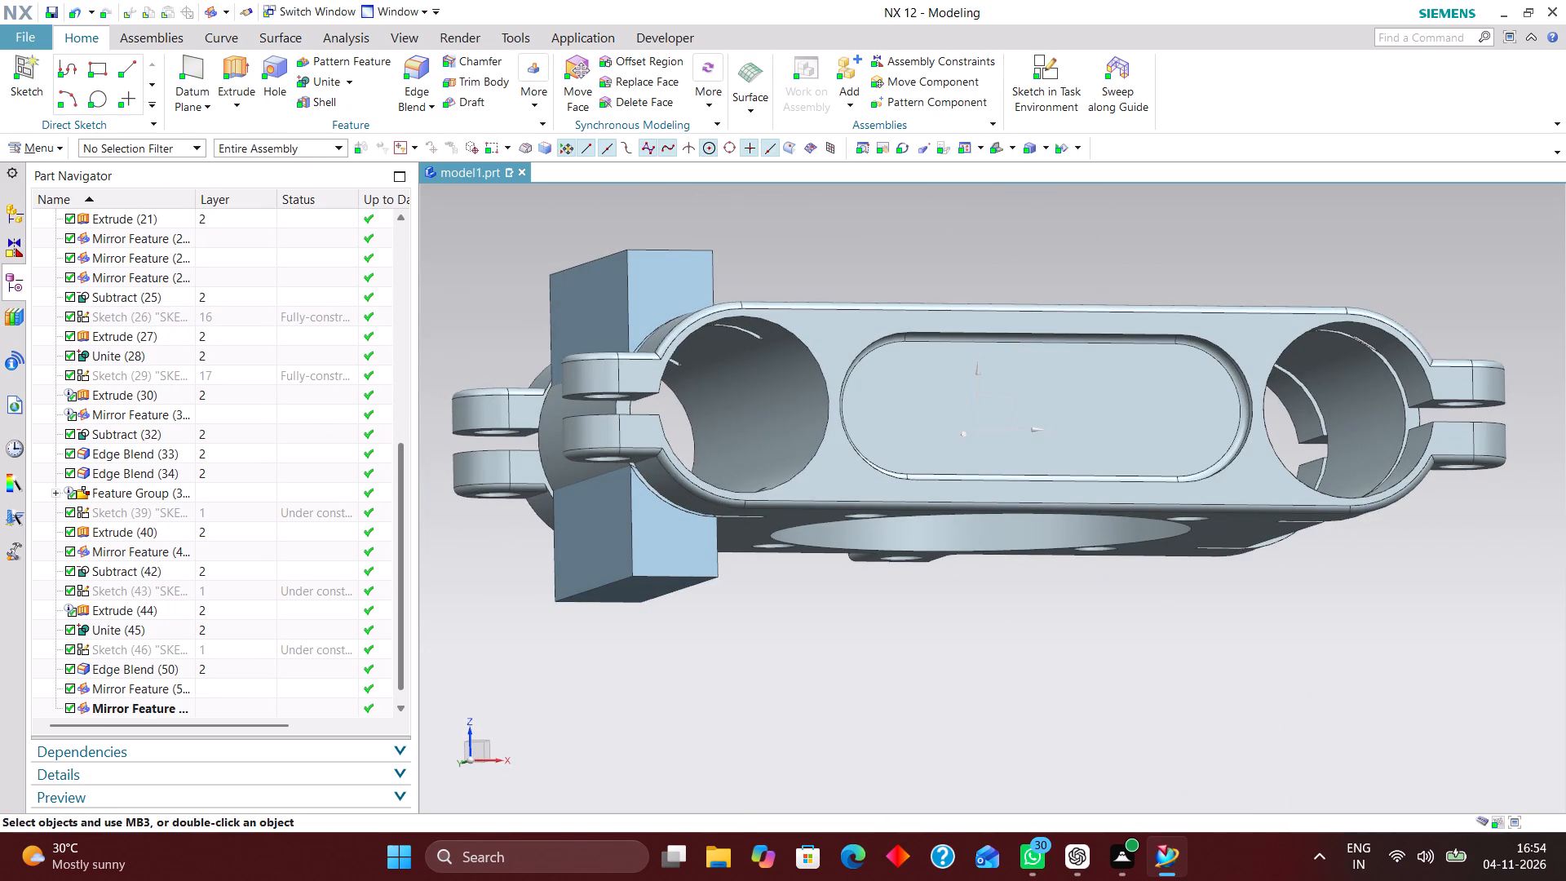
click(352, 79)
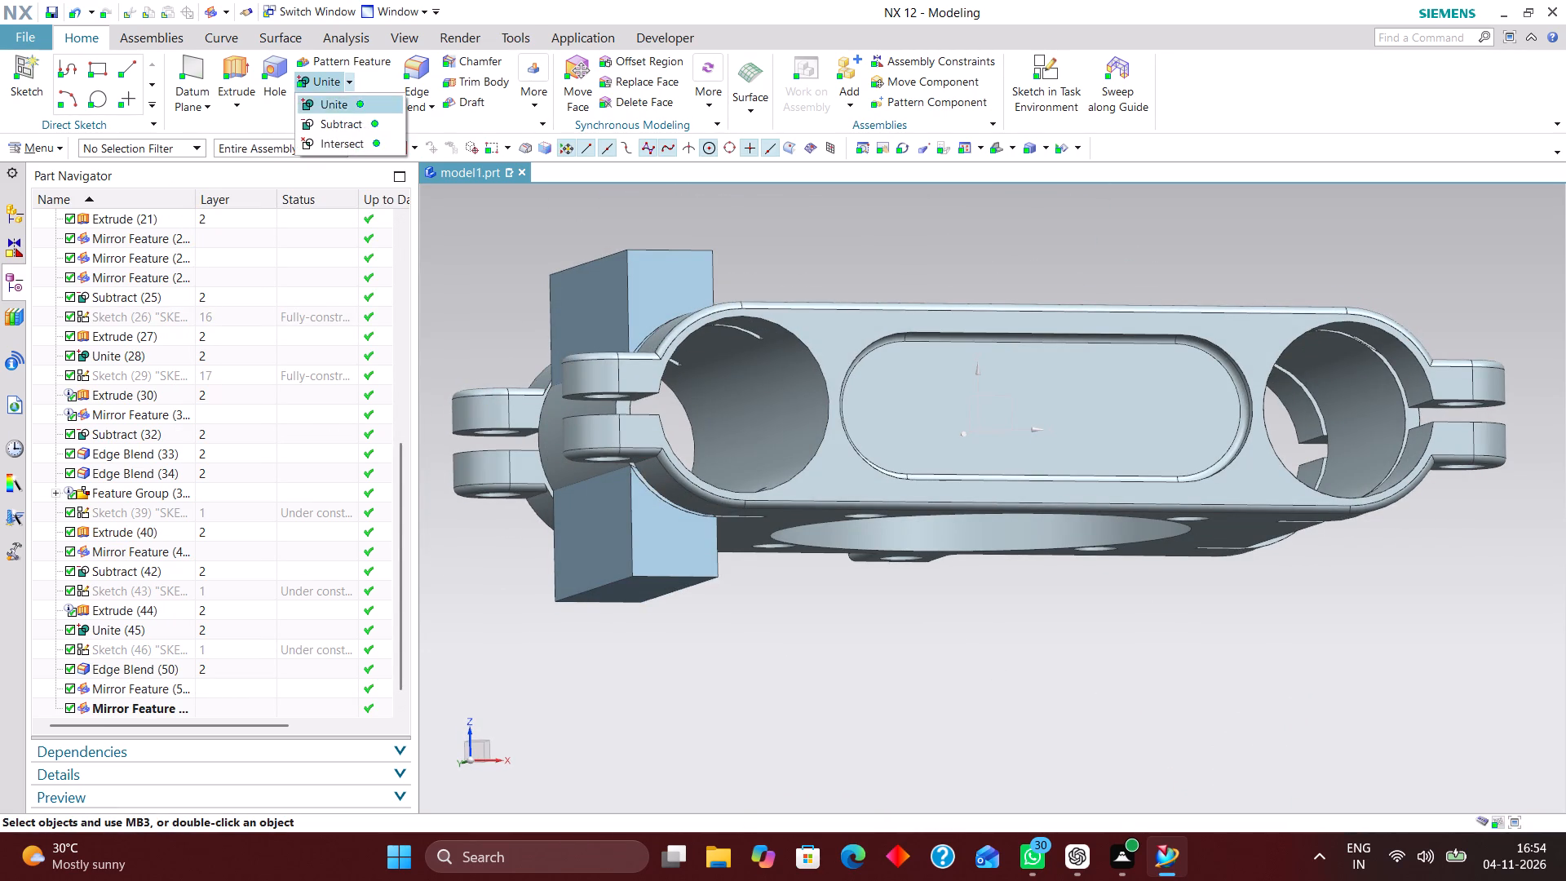
click(364, 120)
click(814, 321)
click(630, 294)
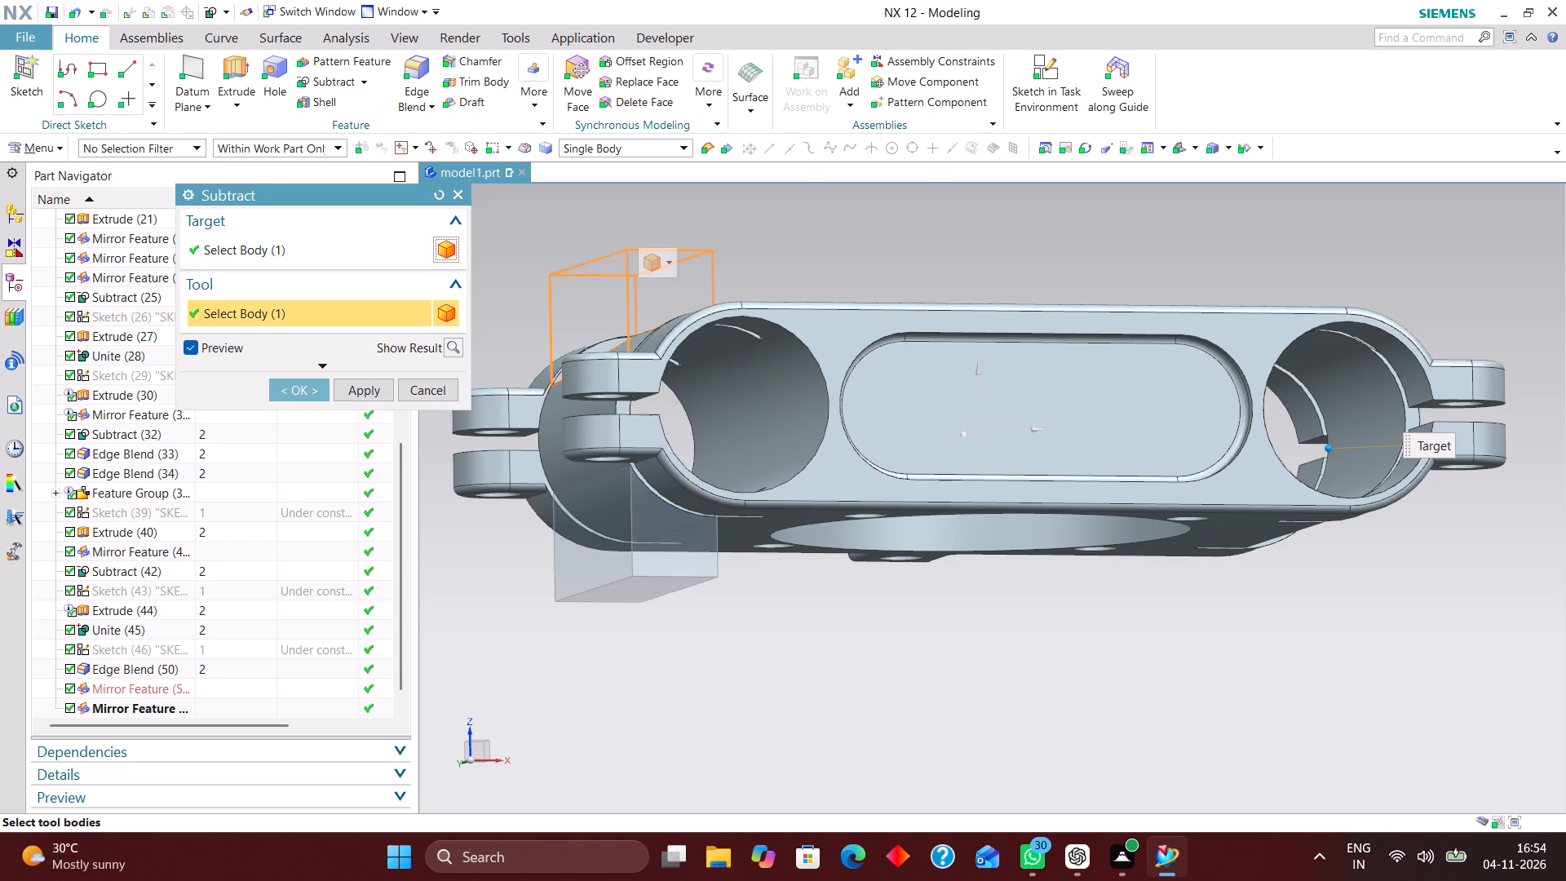
click(630, 547)
click(290, 383)
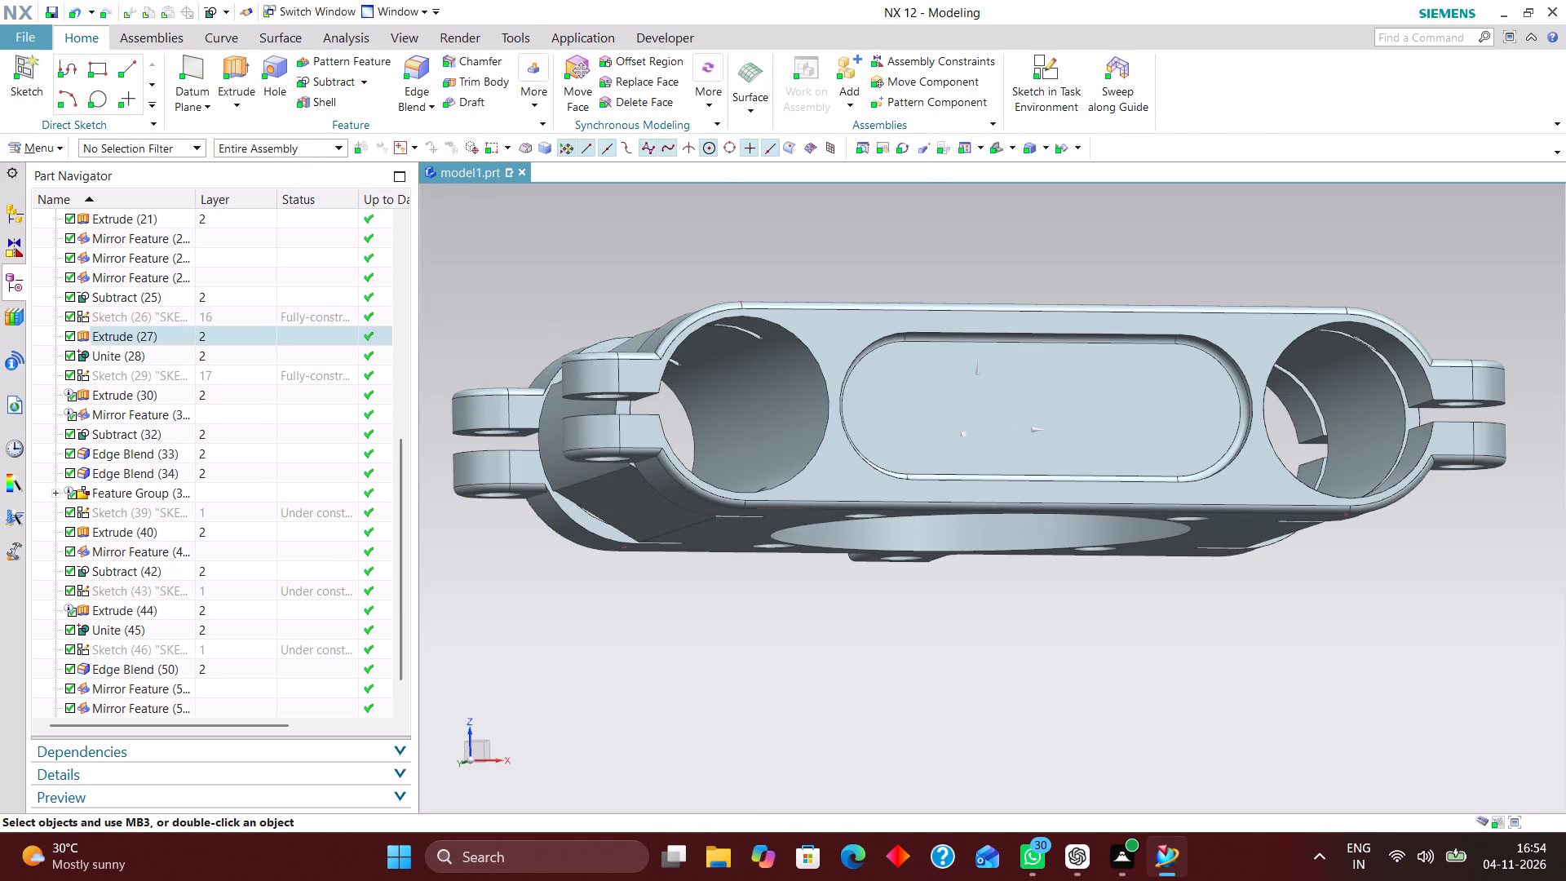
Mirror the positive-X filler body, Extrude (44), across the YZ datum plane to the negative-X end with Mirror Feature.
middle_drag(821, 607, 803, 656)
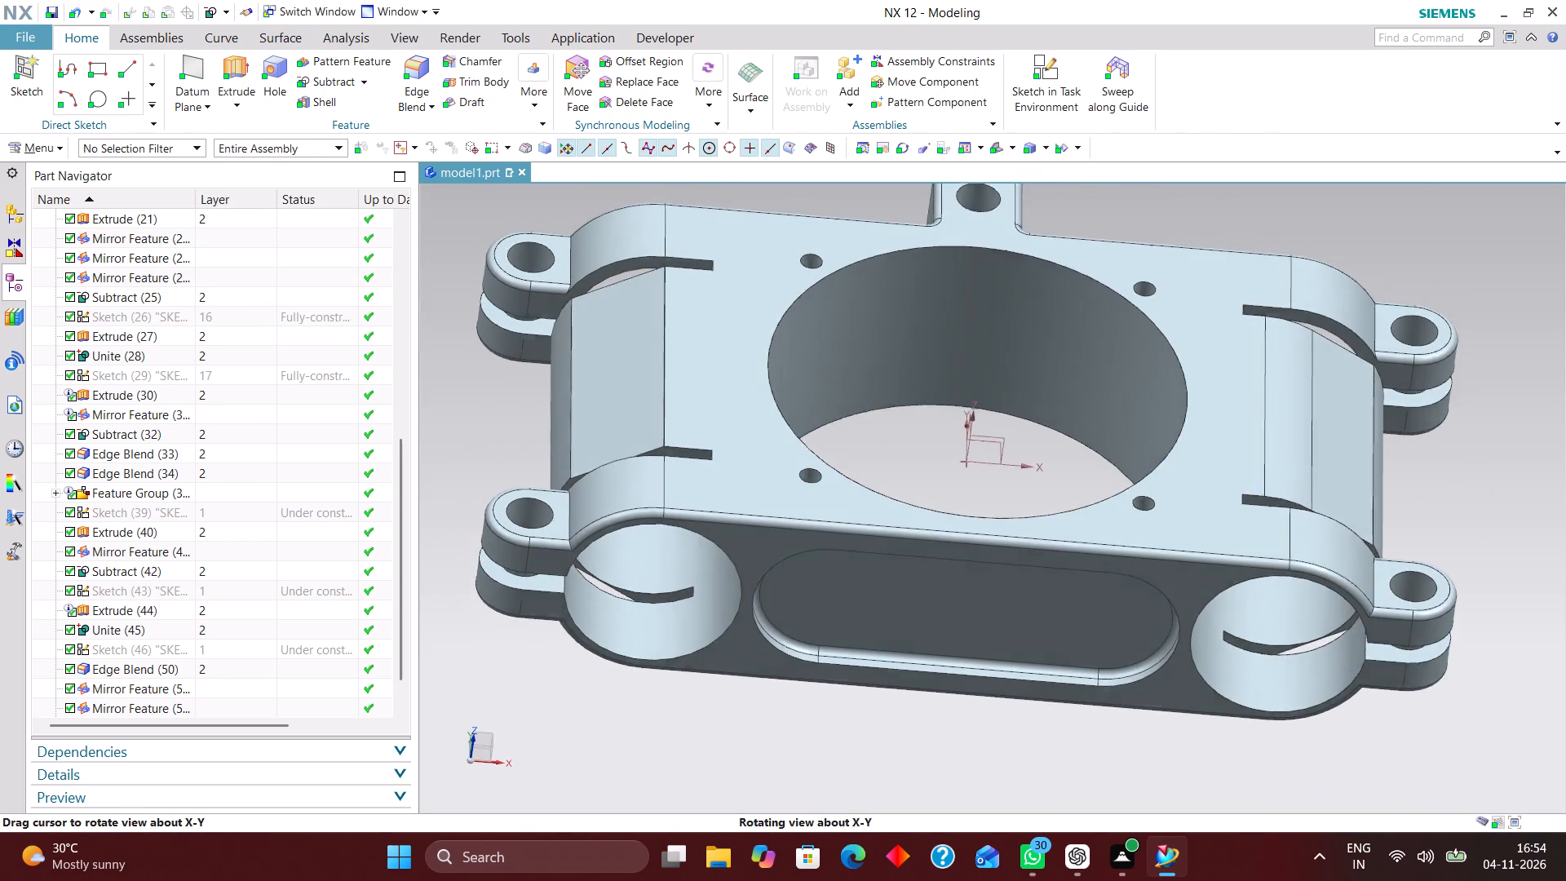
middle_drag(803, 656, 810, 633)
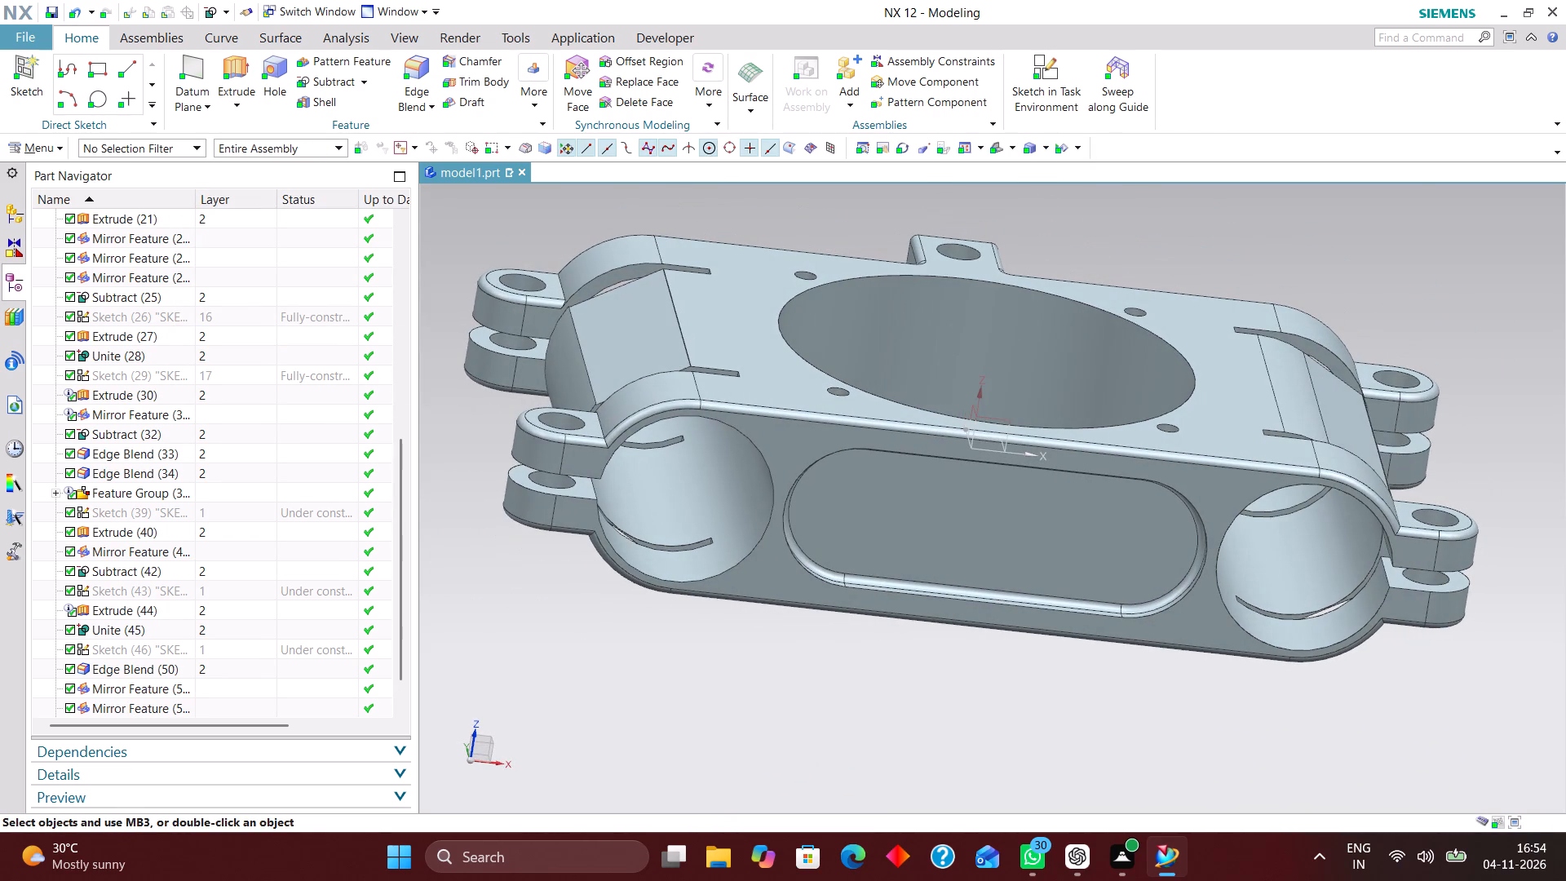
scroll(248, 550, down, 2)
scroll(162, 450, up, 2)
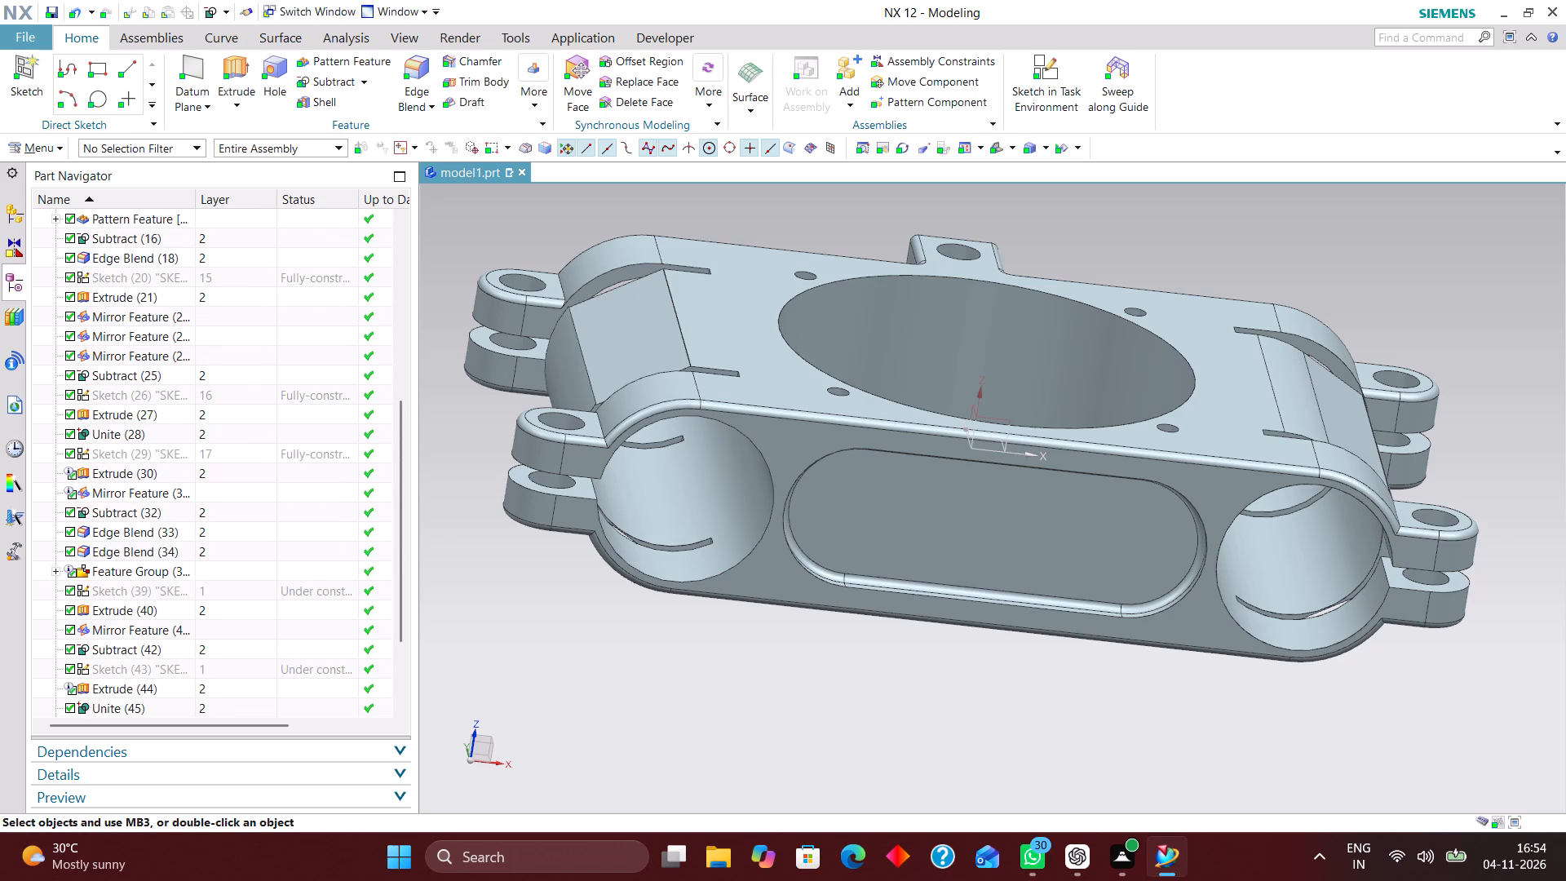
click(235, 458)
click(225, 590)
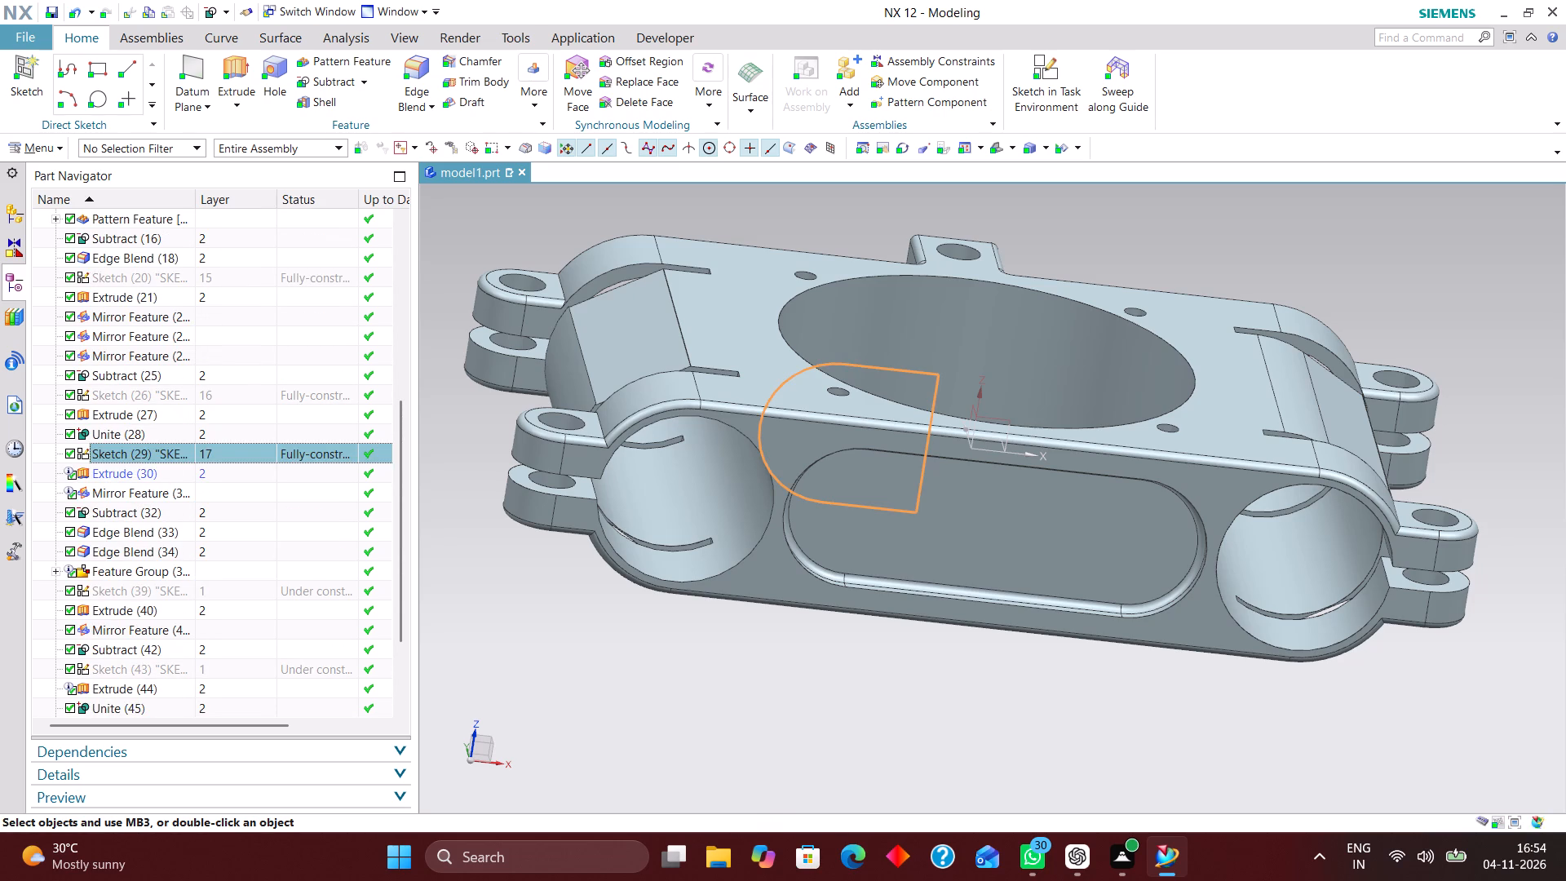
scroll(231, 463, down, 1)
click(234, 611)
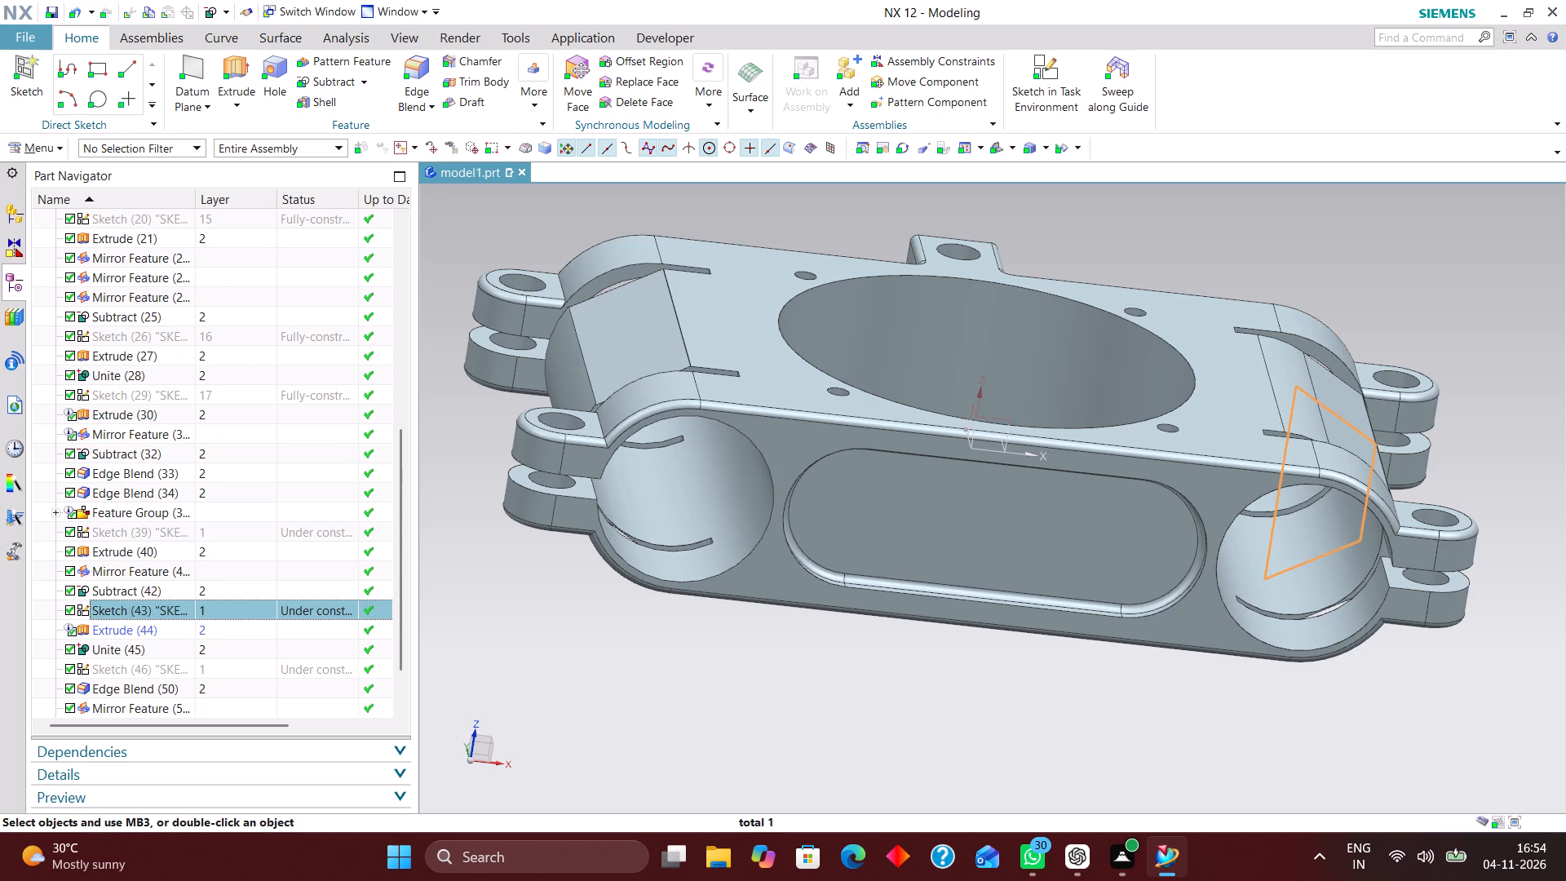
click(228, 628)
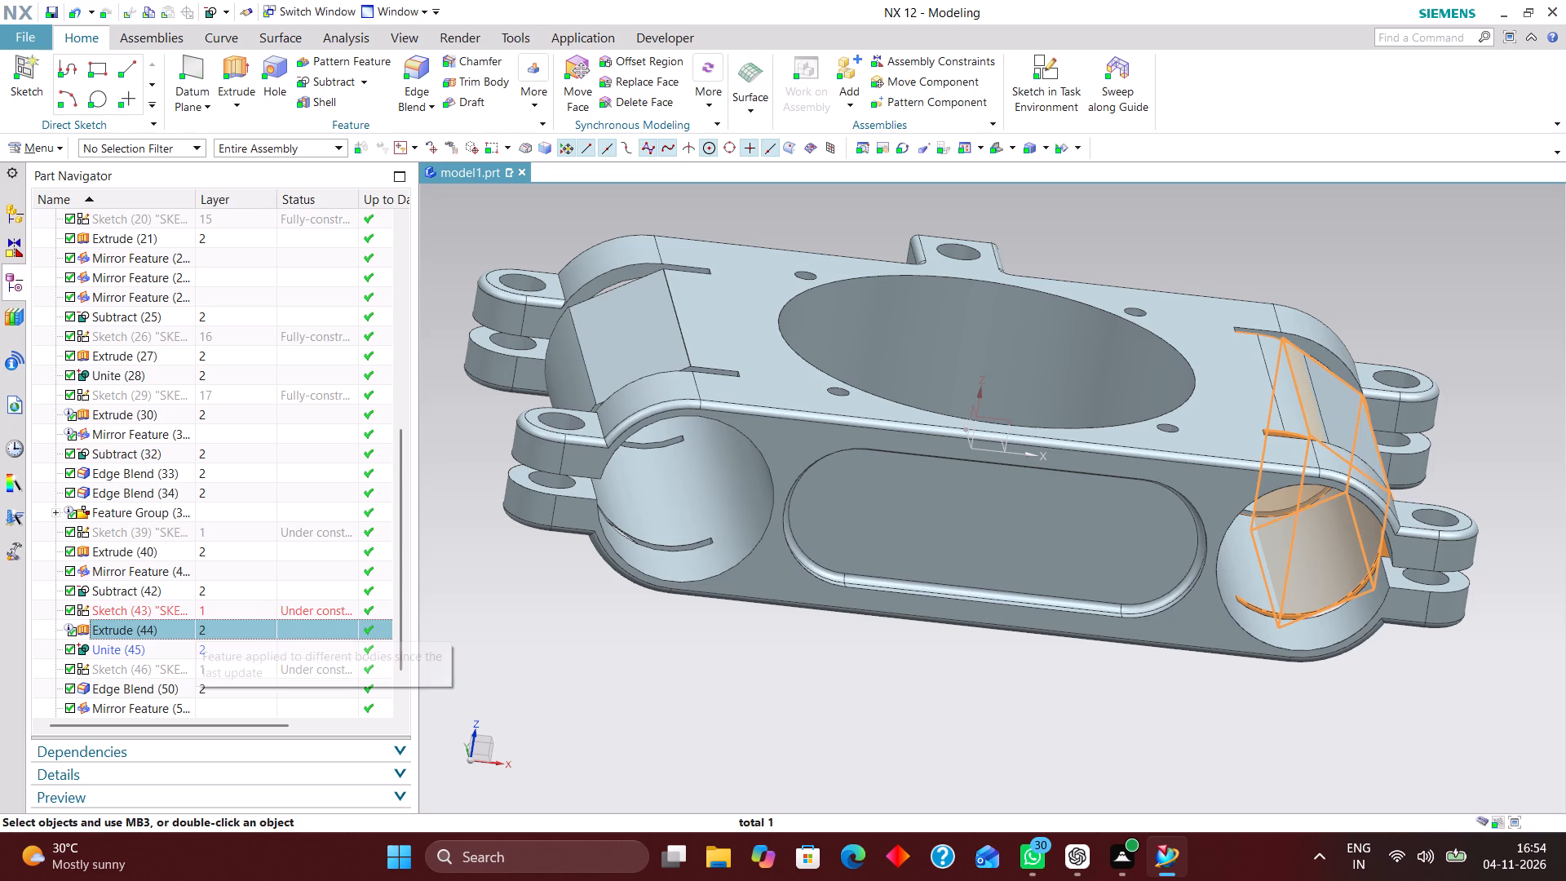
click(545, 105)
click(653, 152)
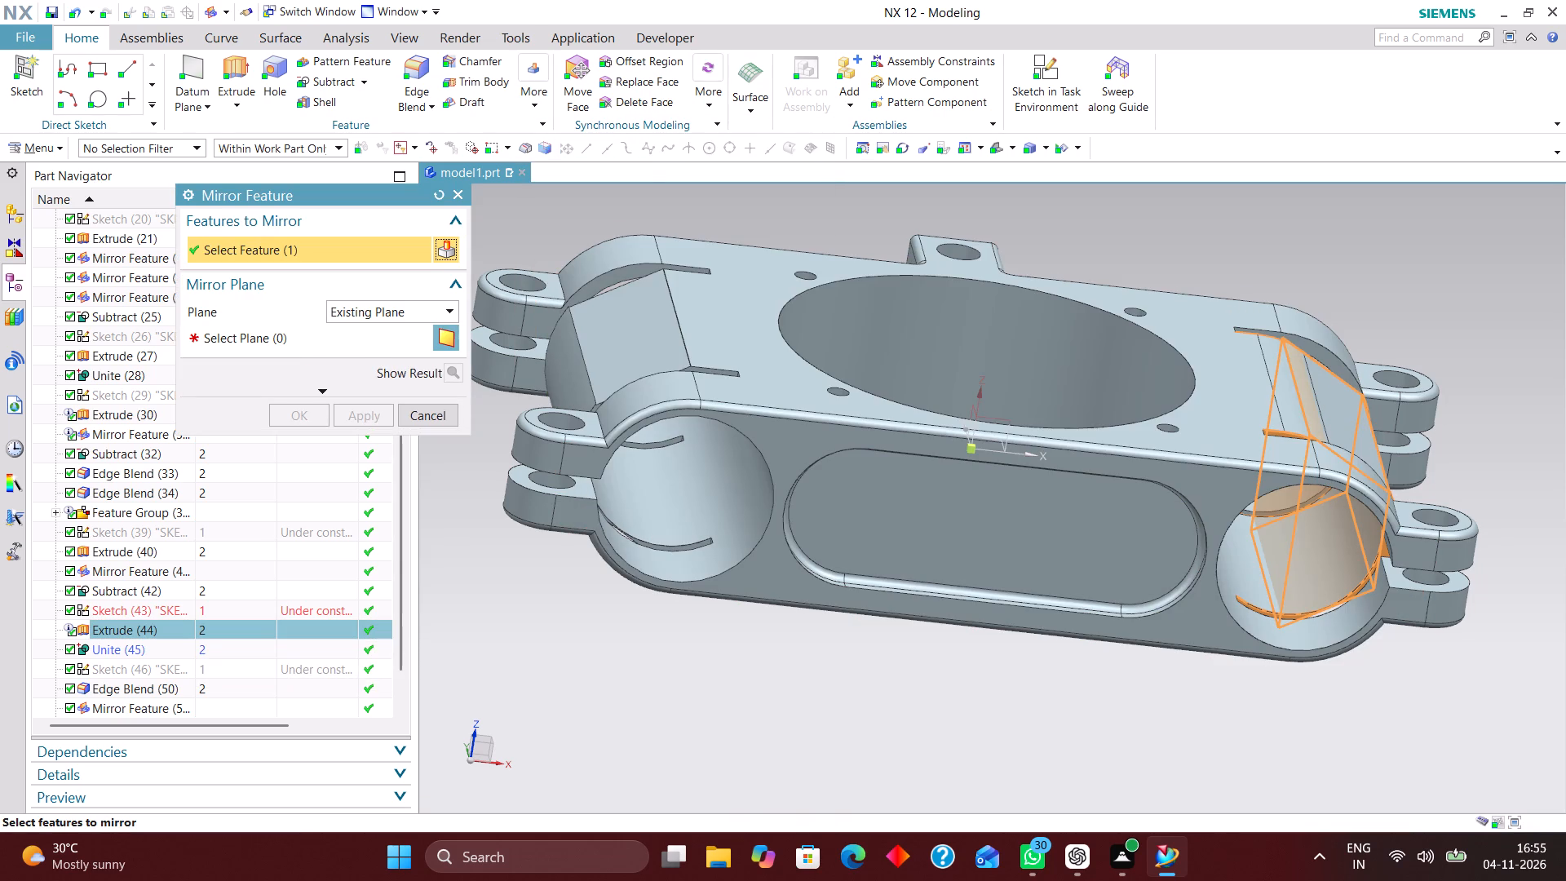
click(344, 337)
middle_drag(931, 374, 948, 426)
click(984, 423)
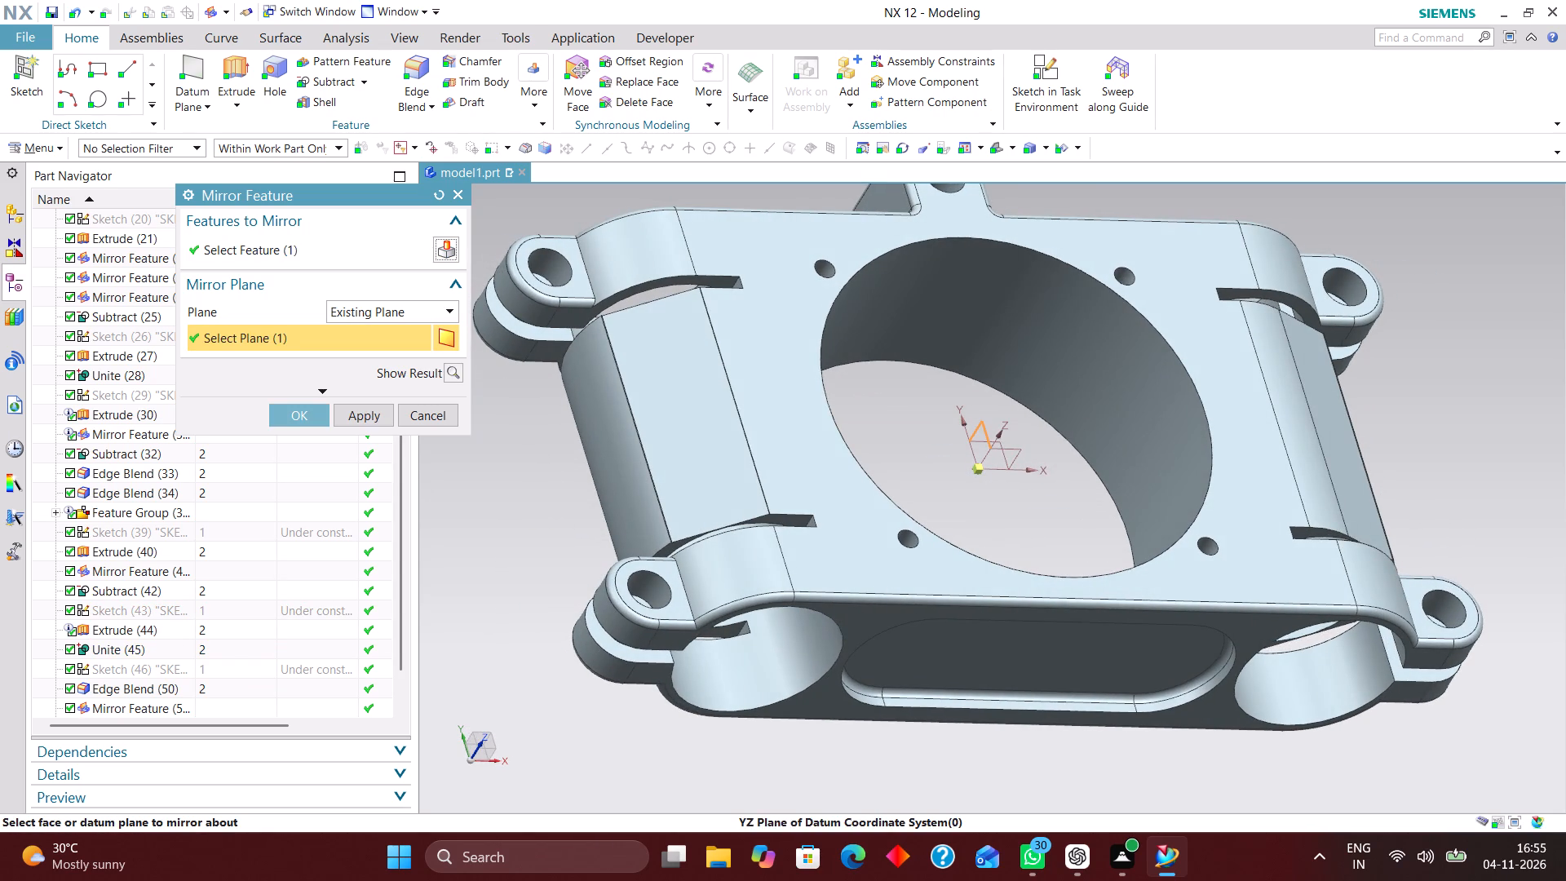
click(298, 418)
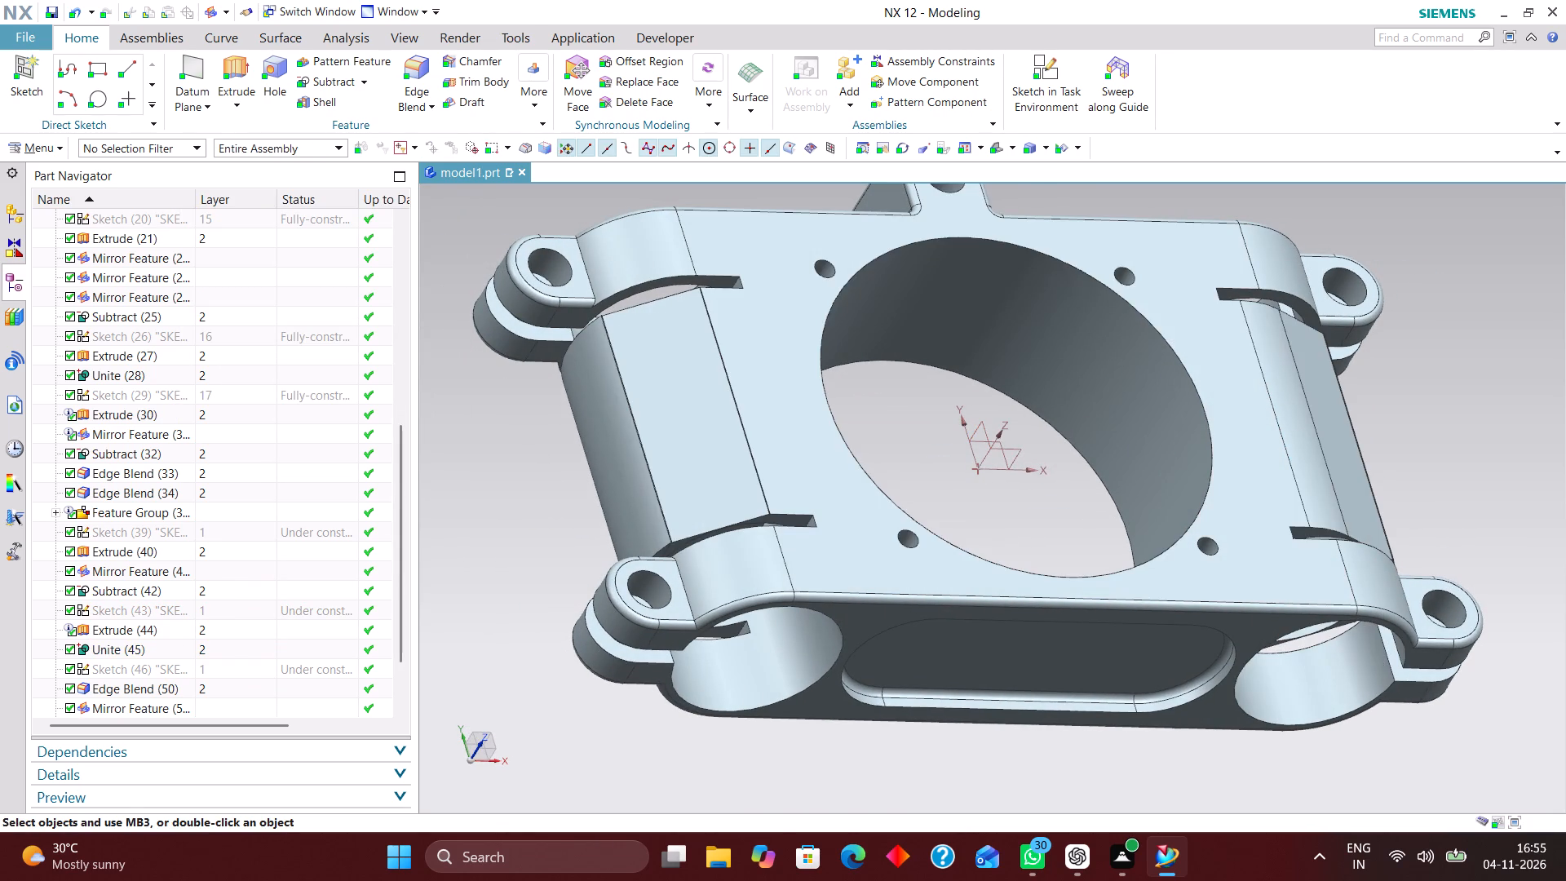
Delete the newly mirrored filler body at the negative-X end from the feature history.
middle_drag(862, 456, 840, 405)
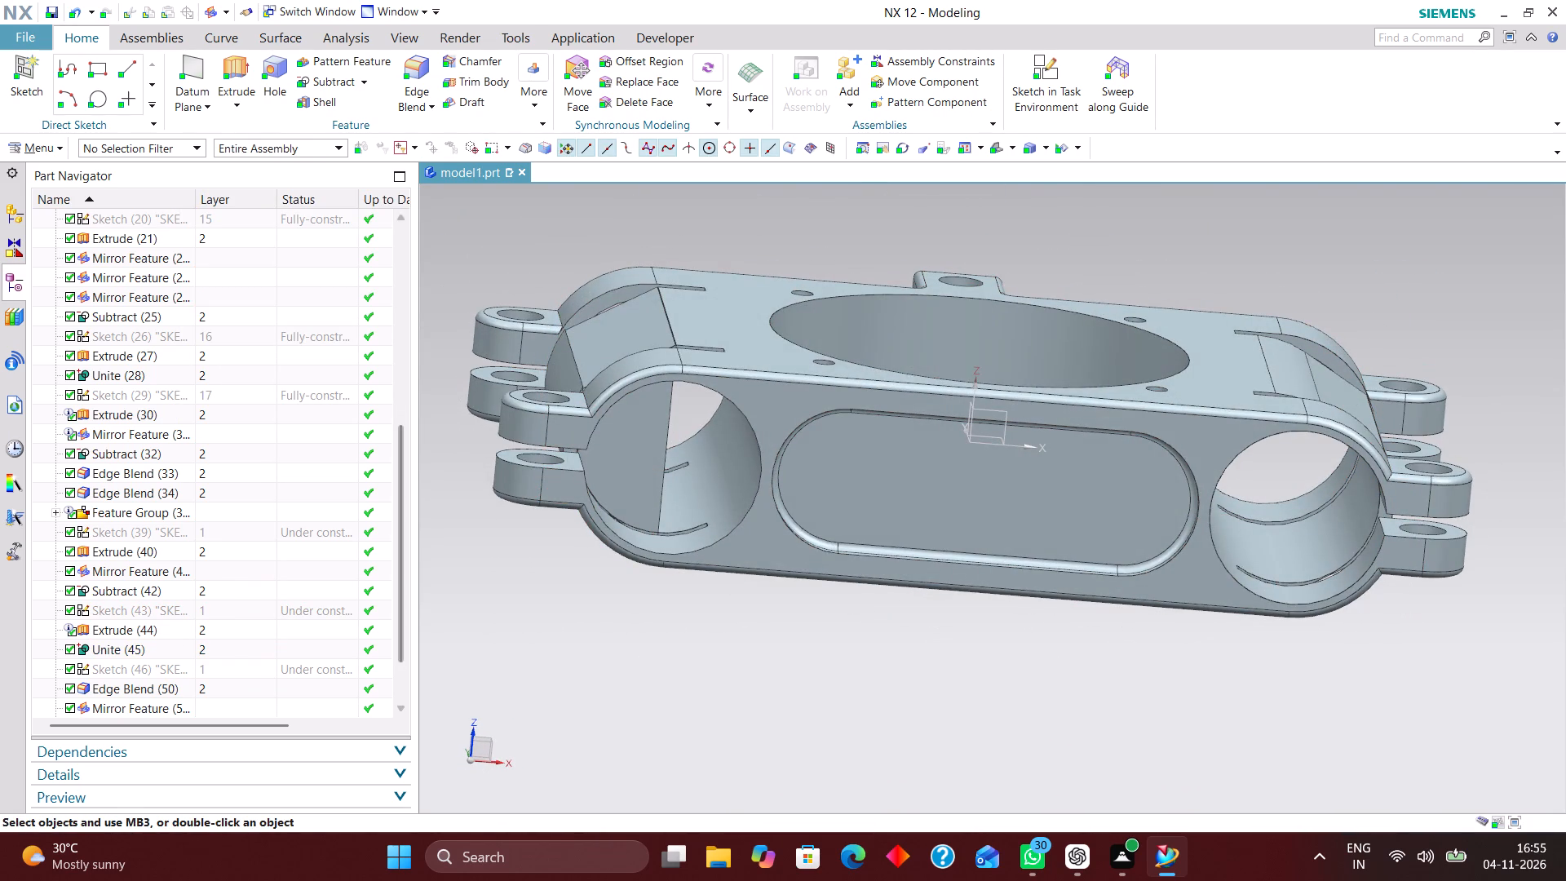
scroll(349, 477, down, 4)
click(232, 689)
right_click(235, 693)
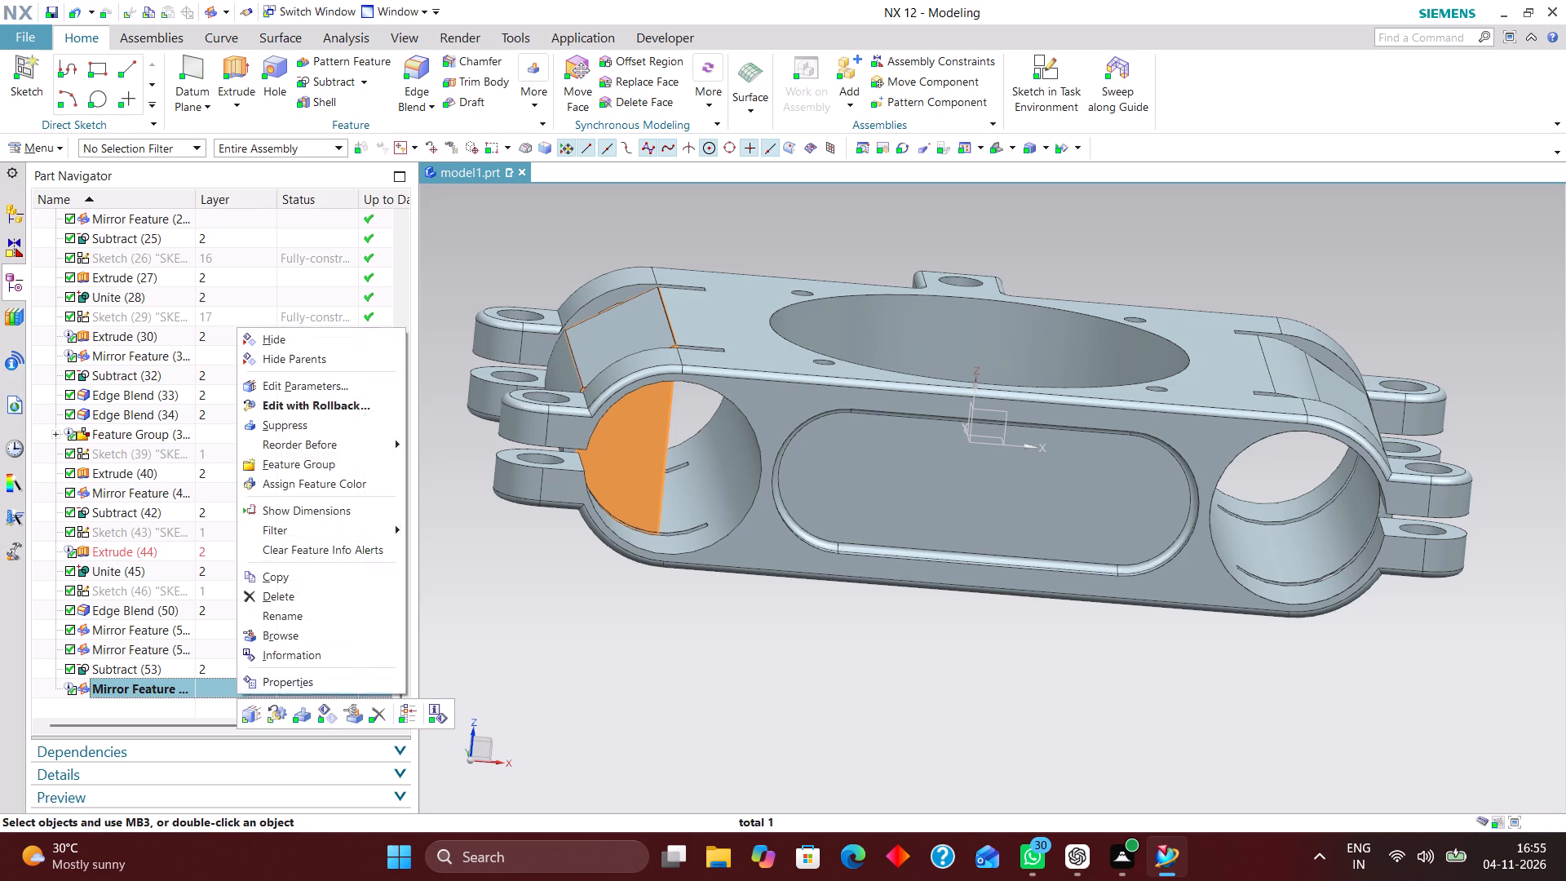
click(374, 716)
Mirror the positive-X filler body, Extrude (45), across the YZ datum plane to the negative-X end with Mirror Feature.
scroll(157, 572, up, 4)
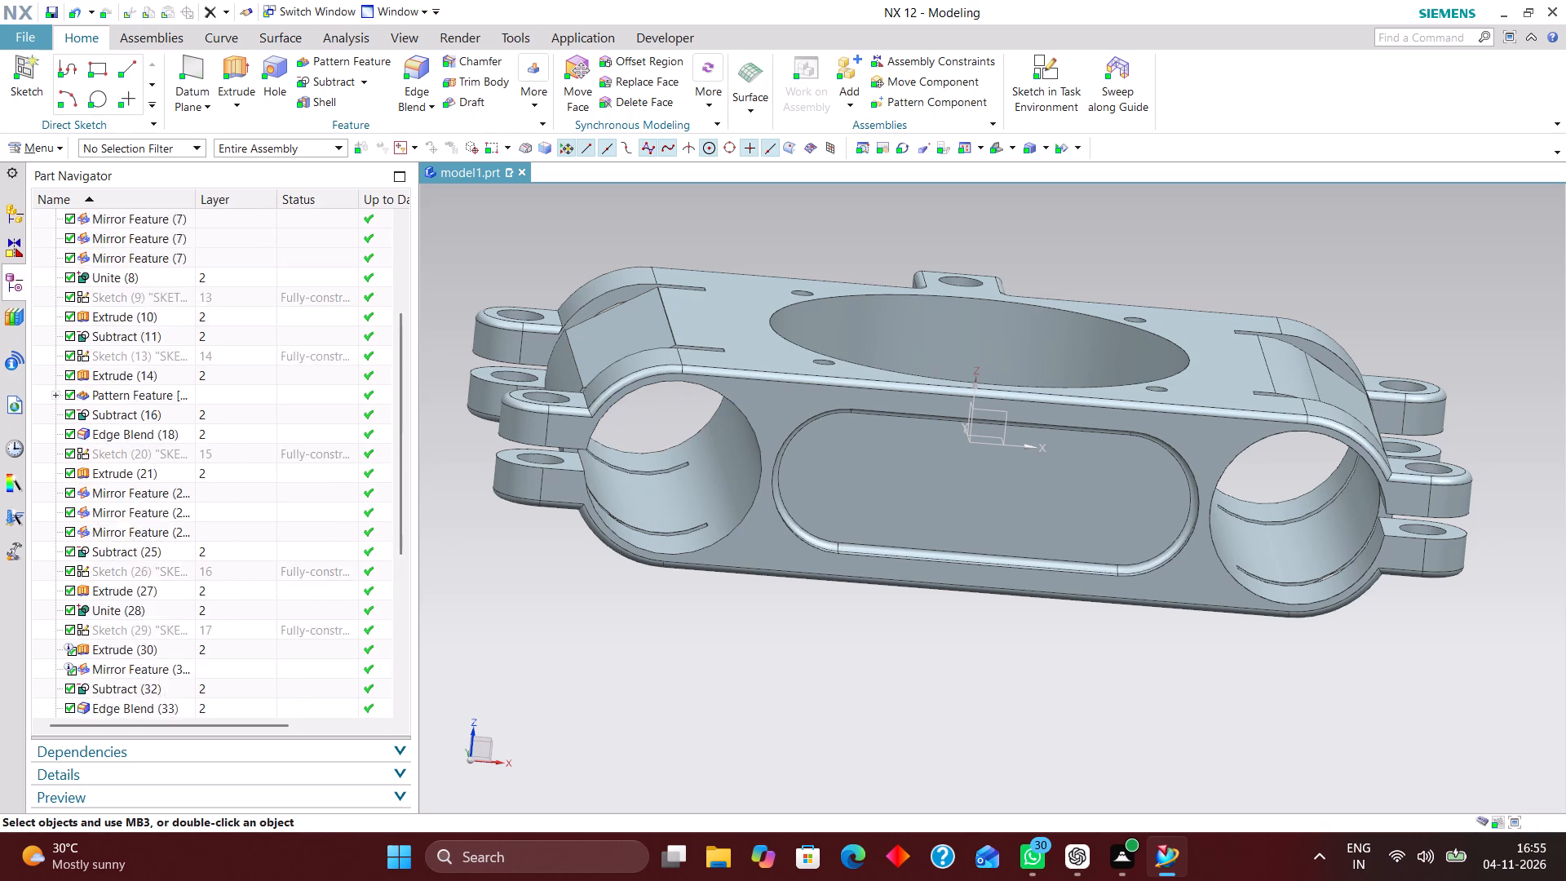
scroll(163, 570, up, 2)
scroll(175, 538, down, 8)
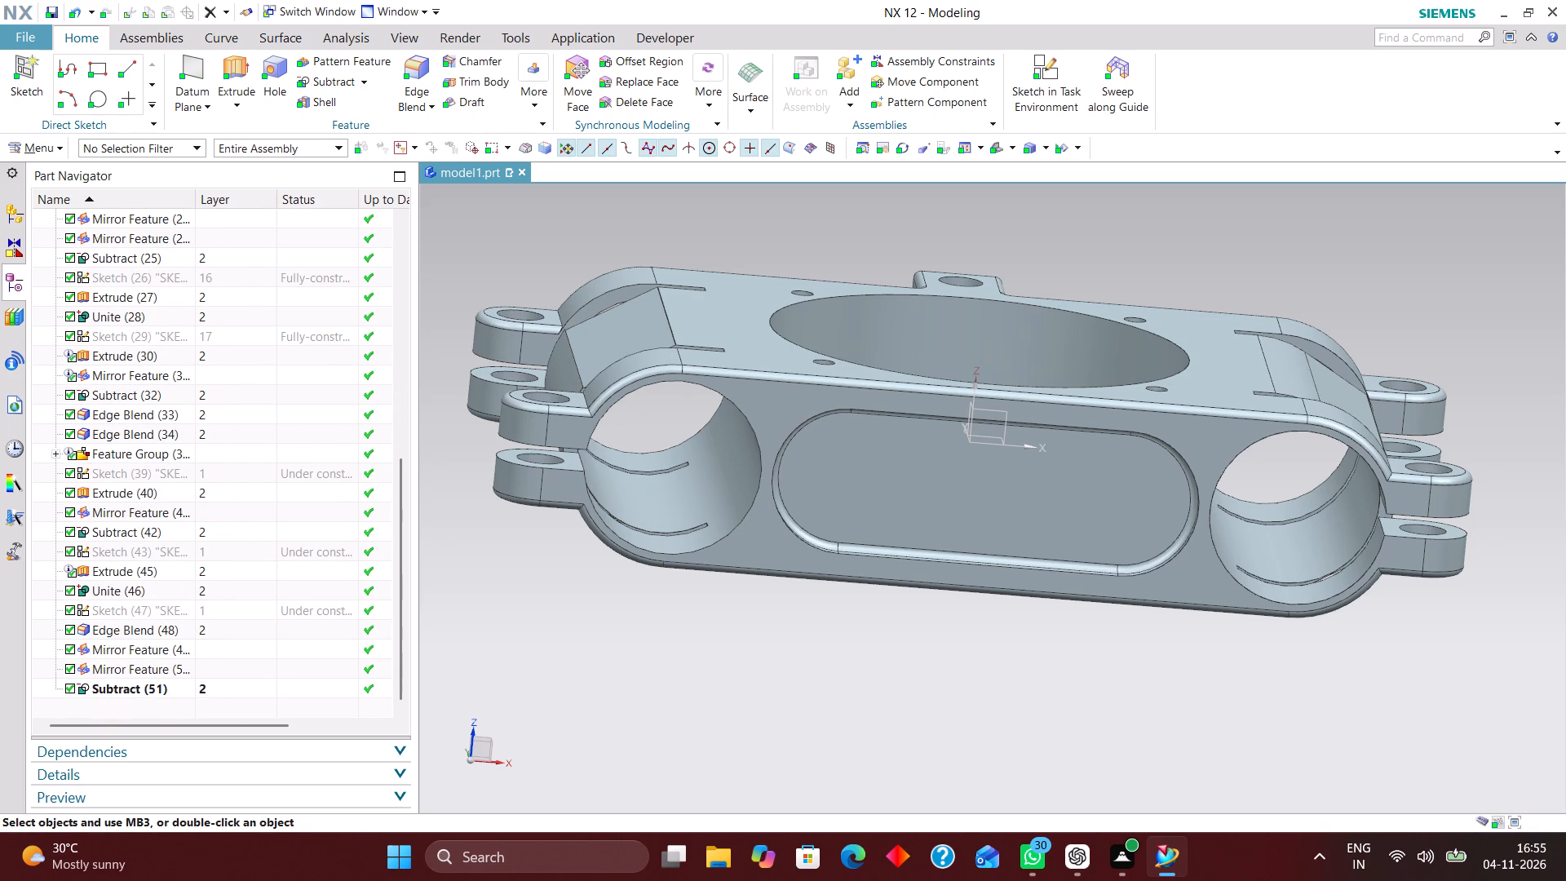
scroll(189, 595, down, 3)
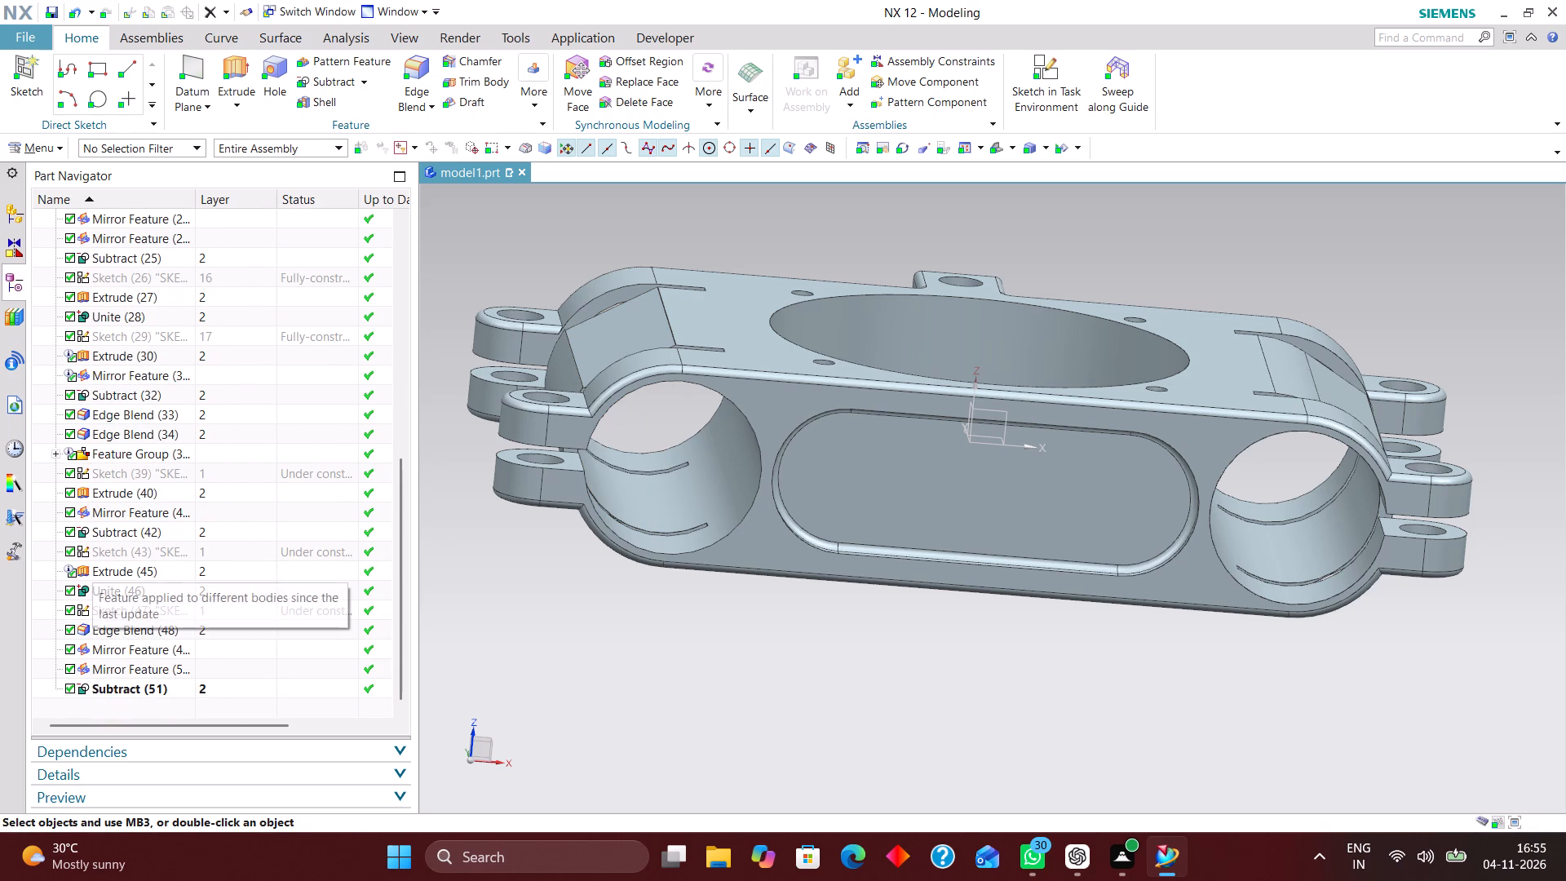
click(180, 516)
click(179, 527)
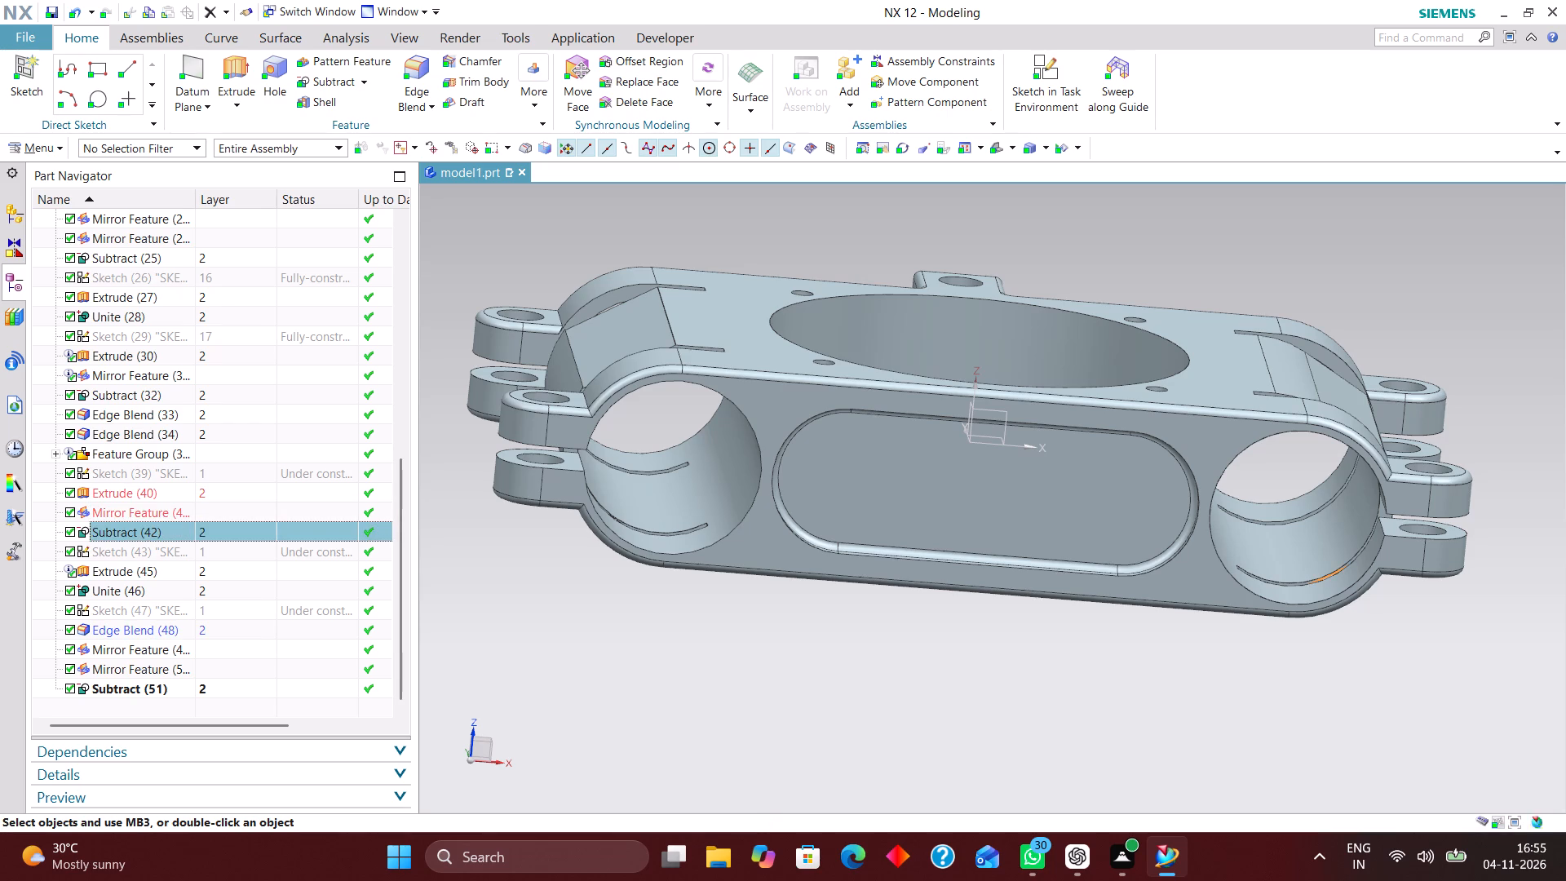
click(187, 551)
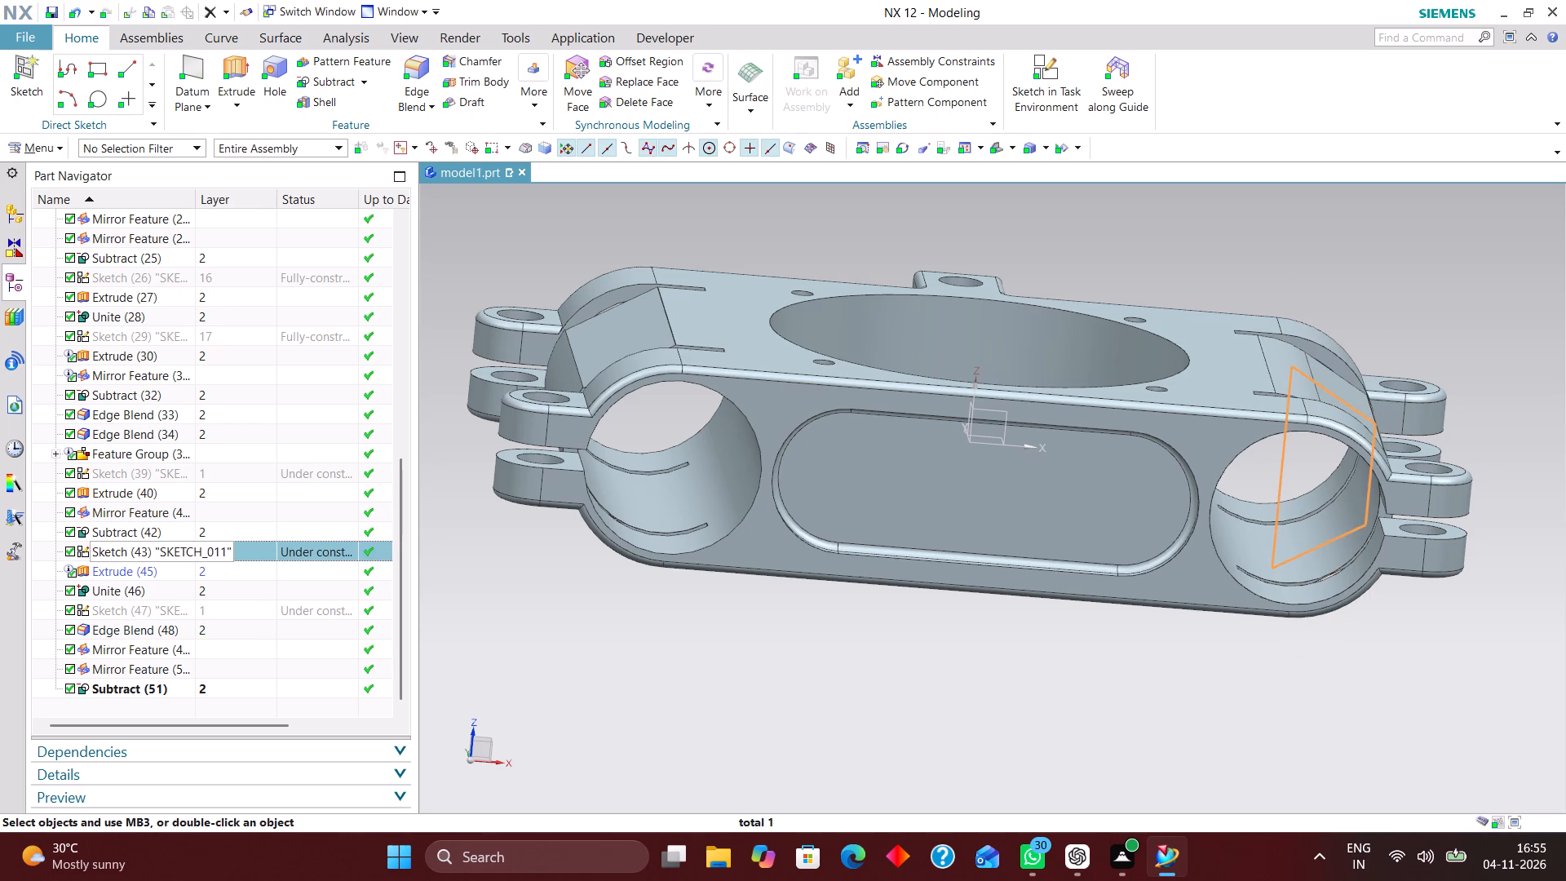
click(184, 569)
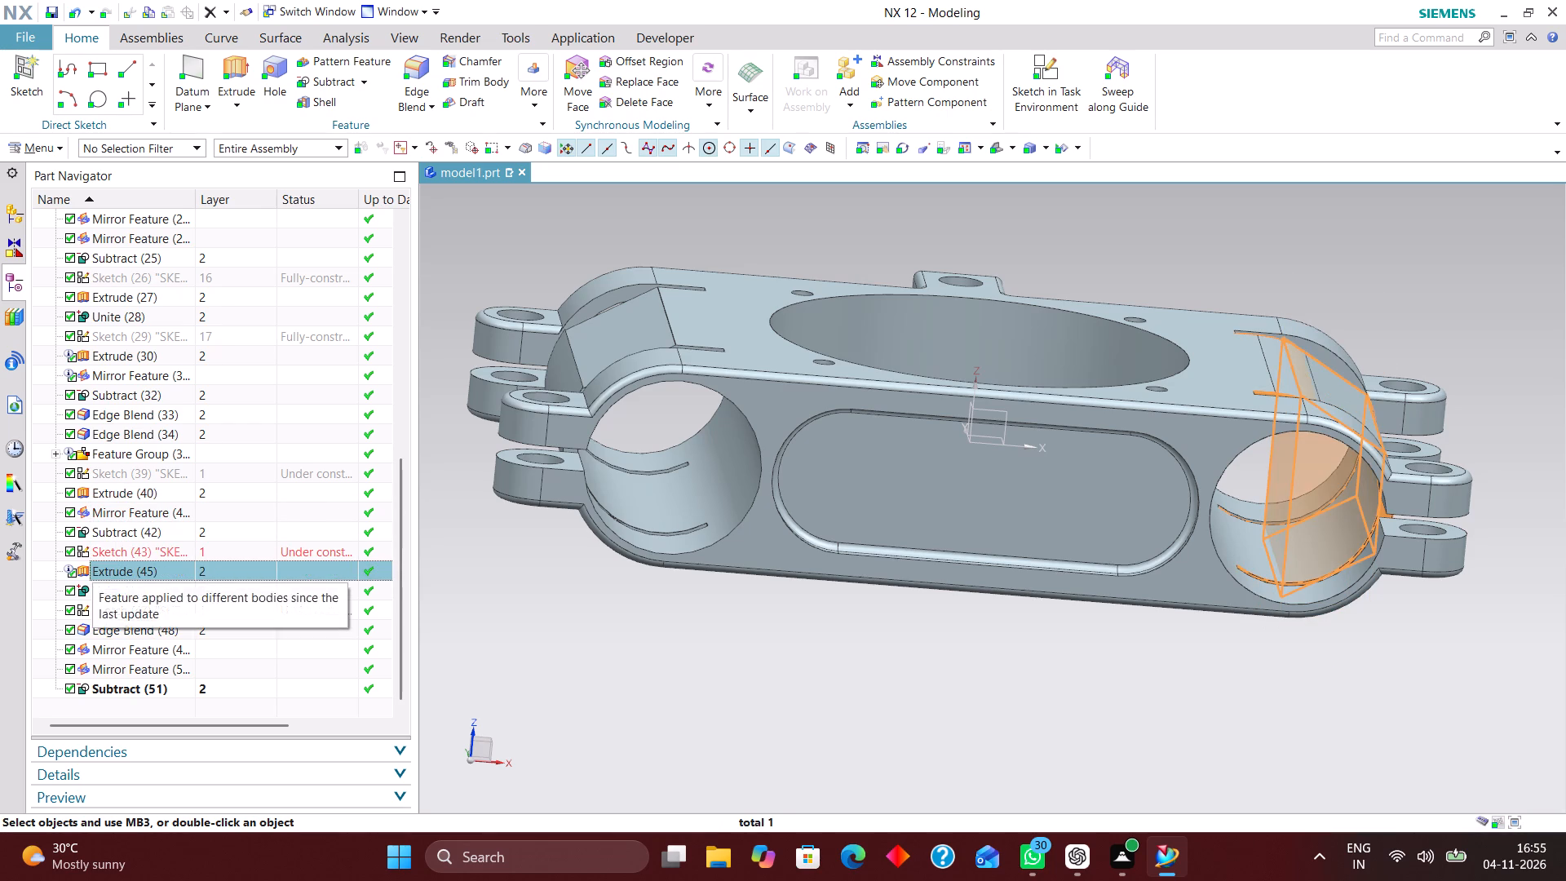
click(502, 603)
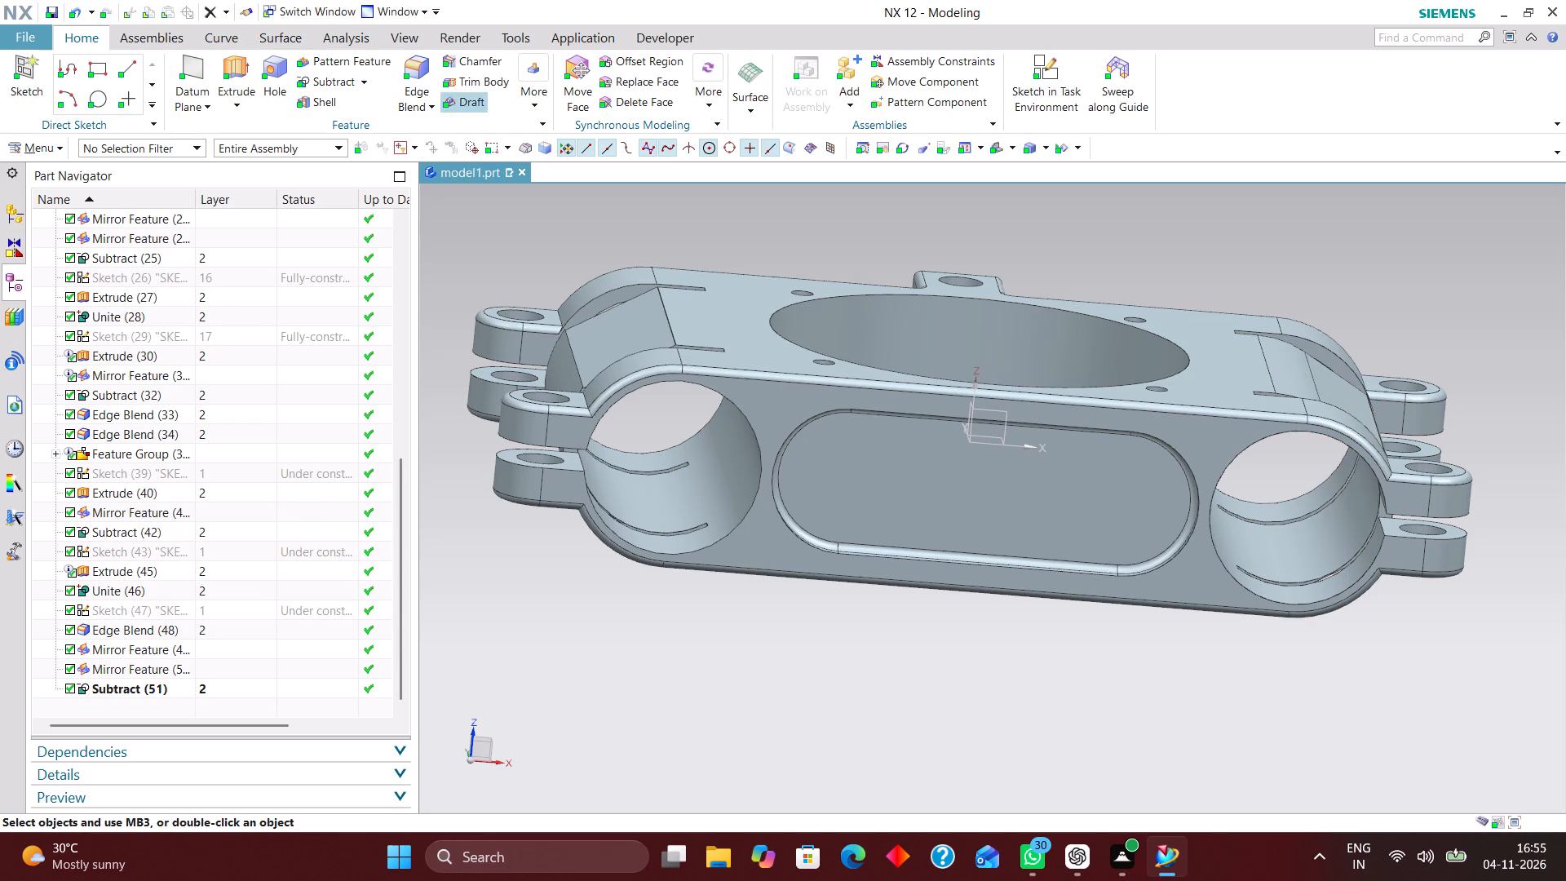
click(532, 108)
click(648, 148)
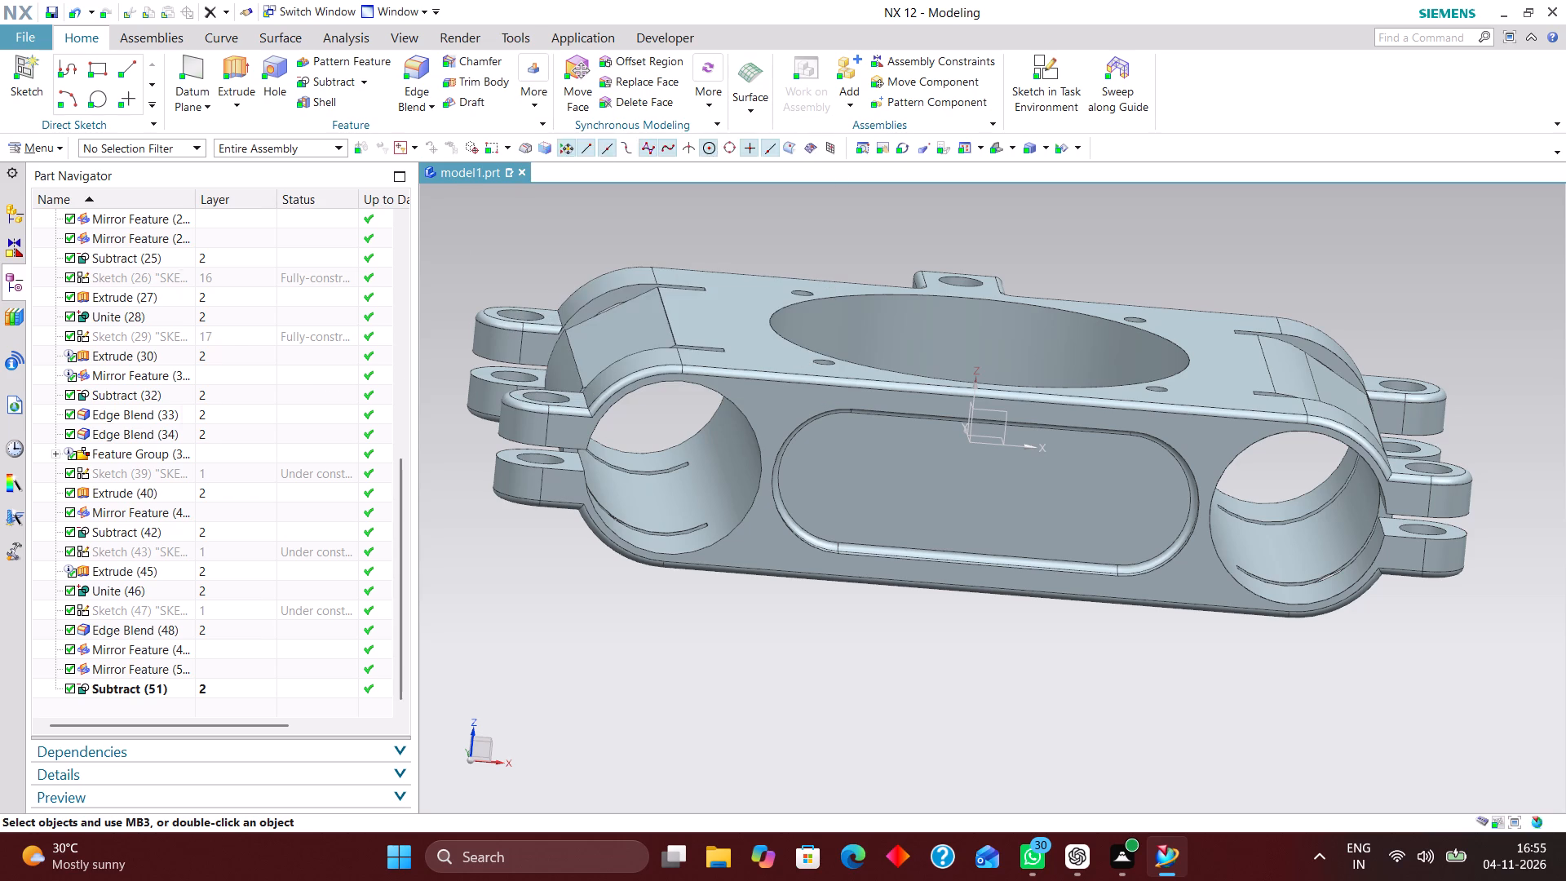
click(170, 569)
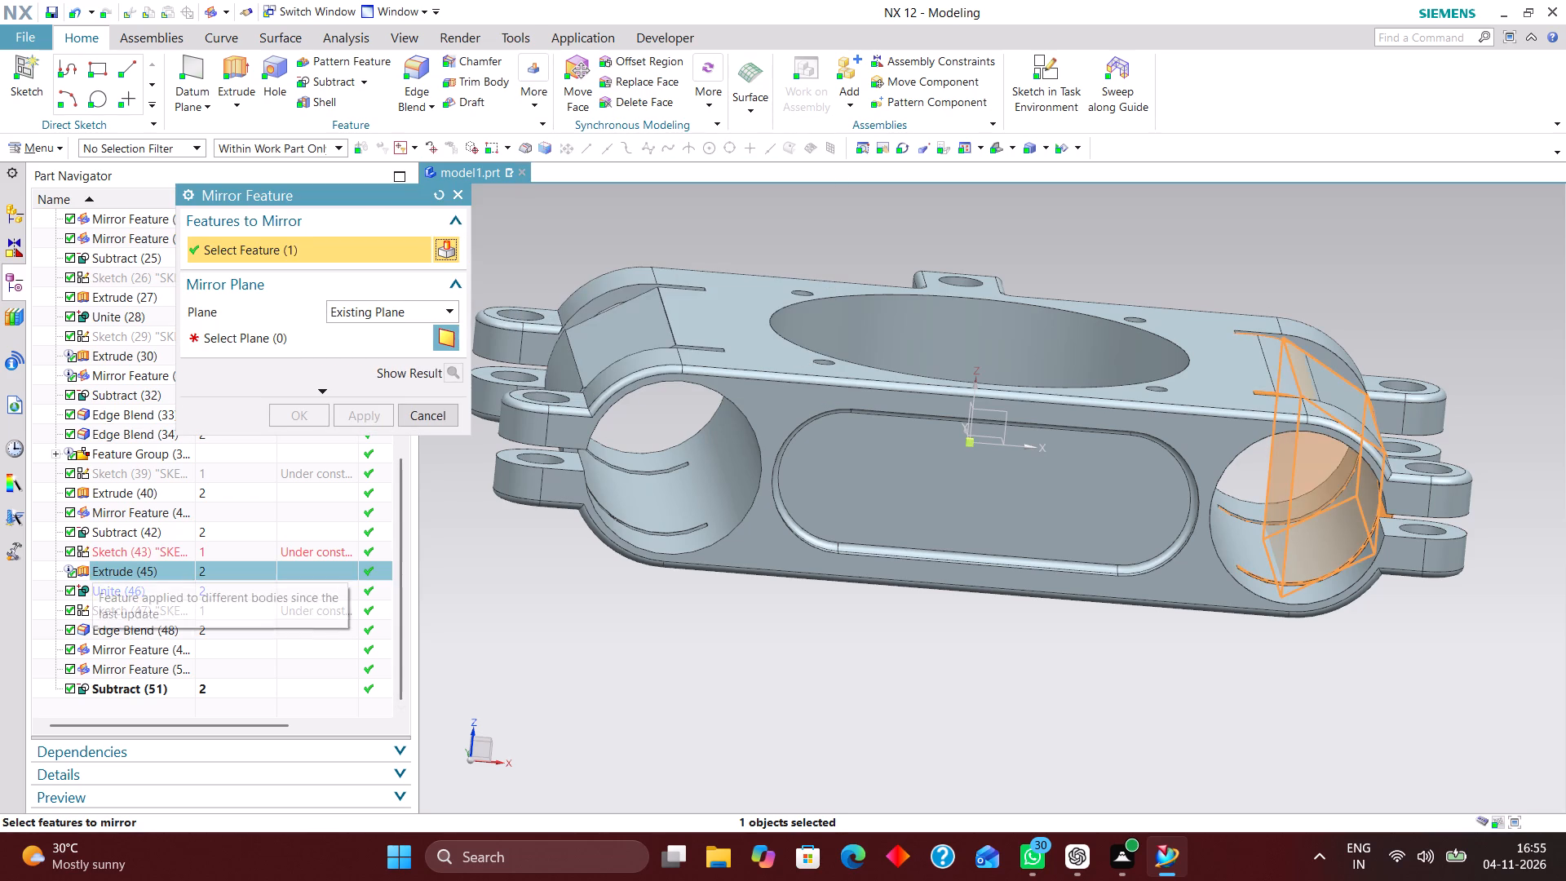
click(226, 333)
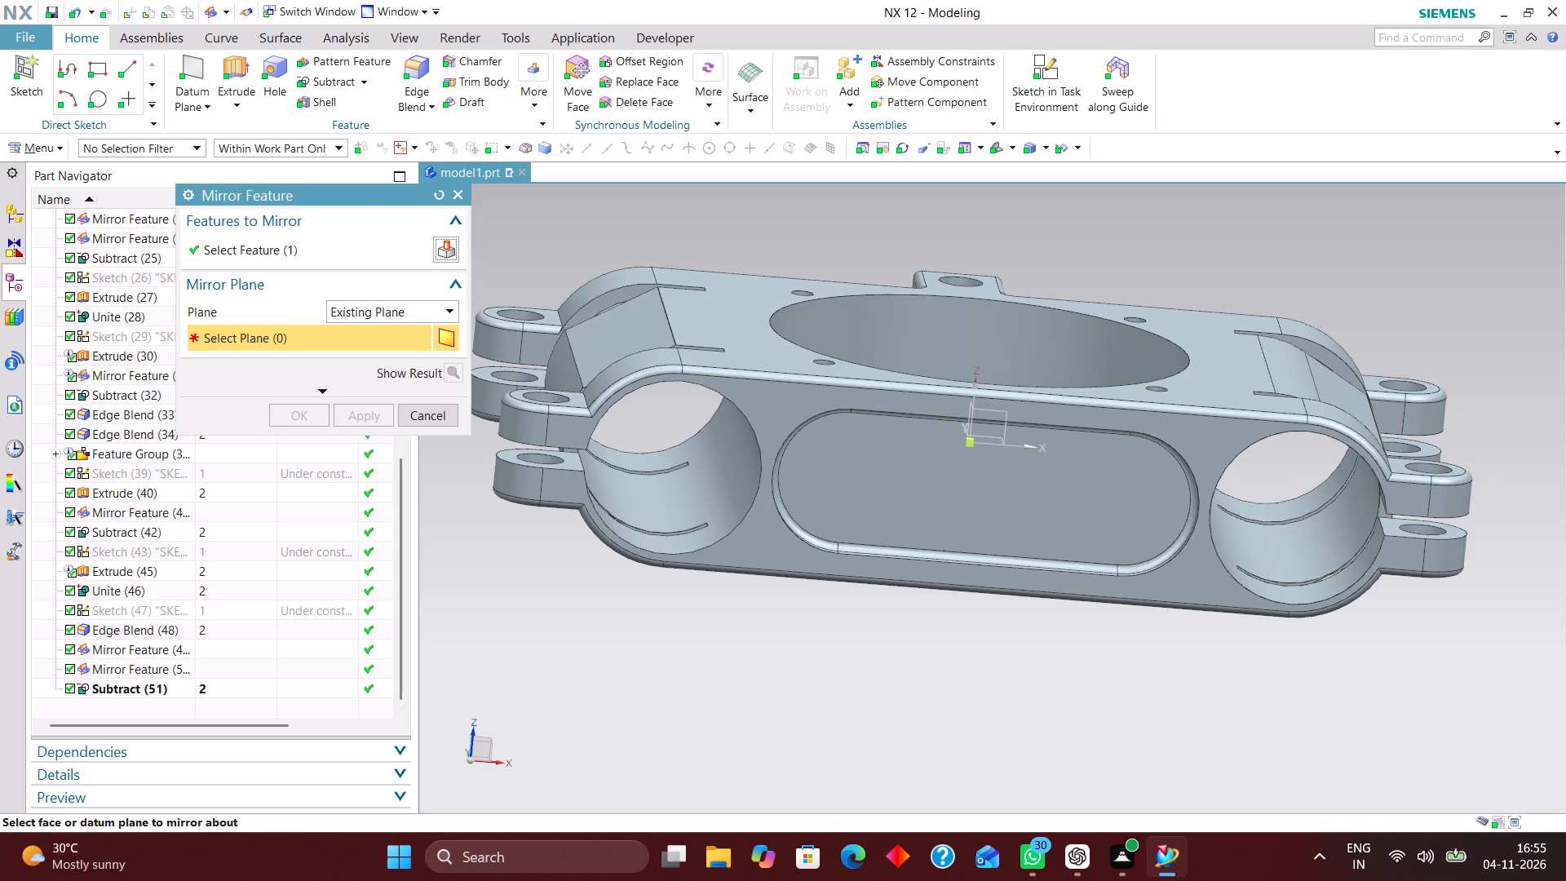
middle_drag(626, 599, 649, 649)
scroll(653, 643, up, 1)
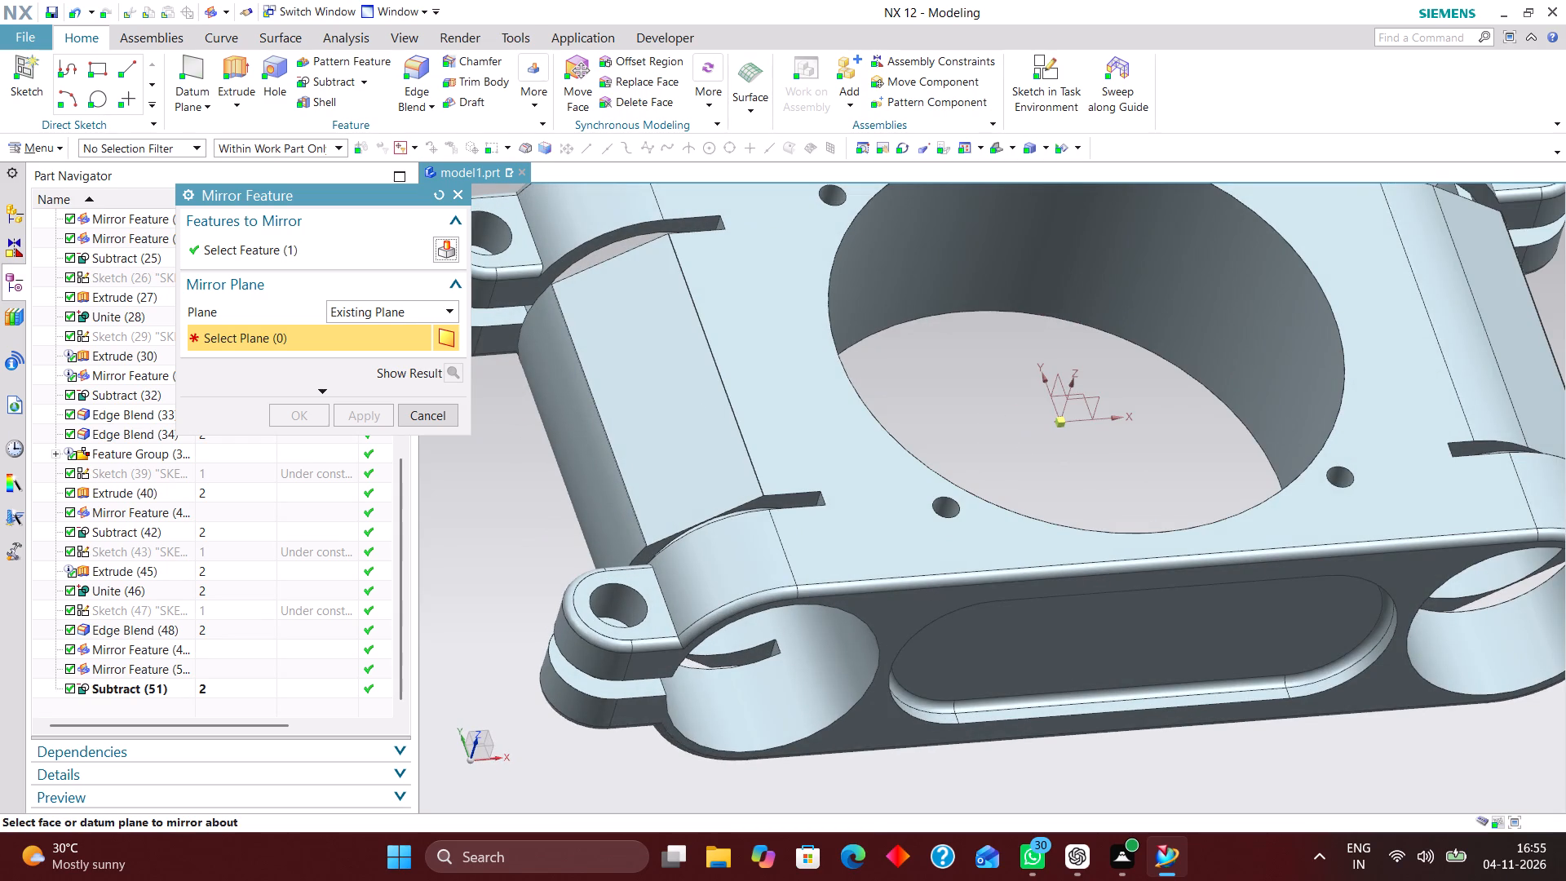
click(1064, 378)
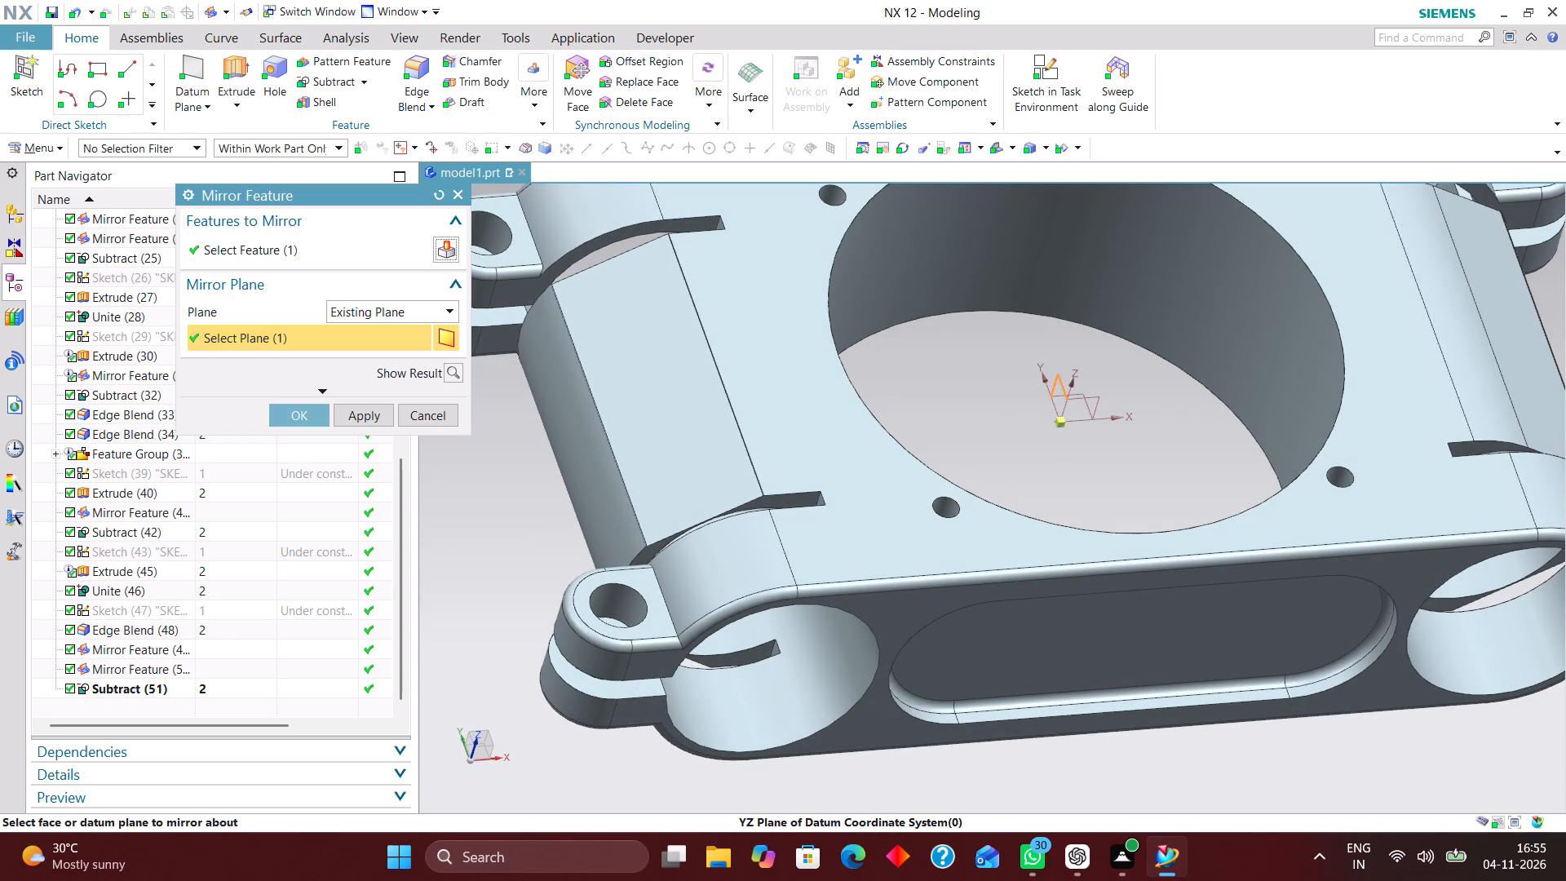
click(303, 412)
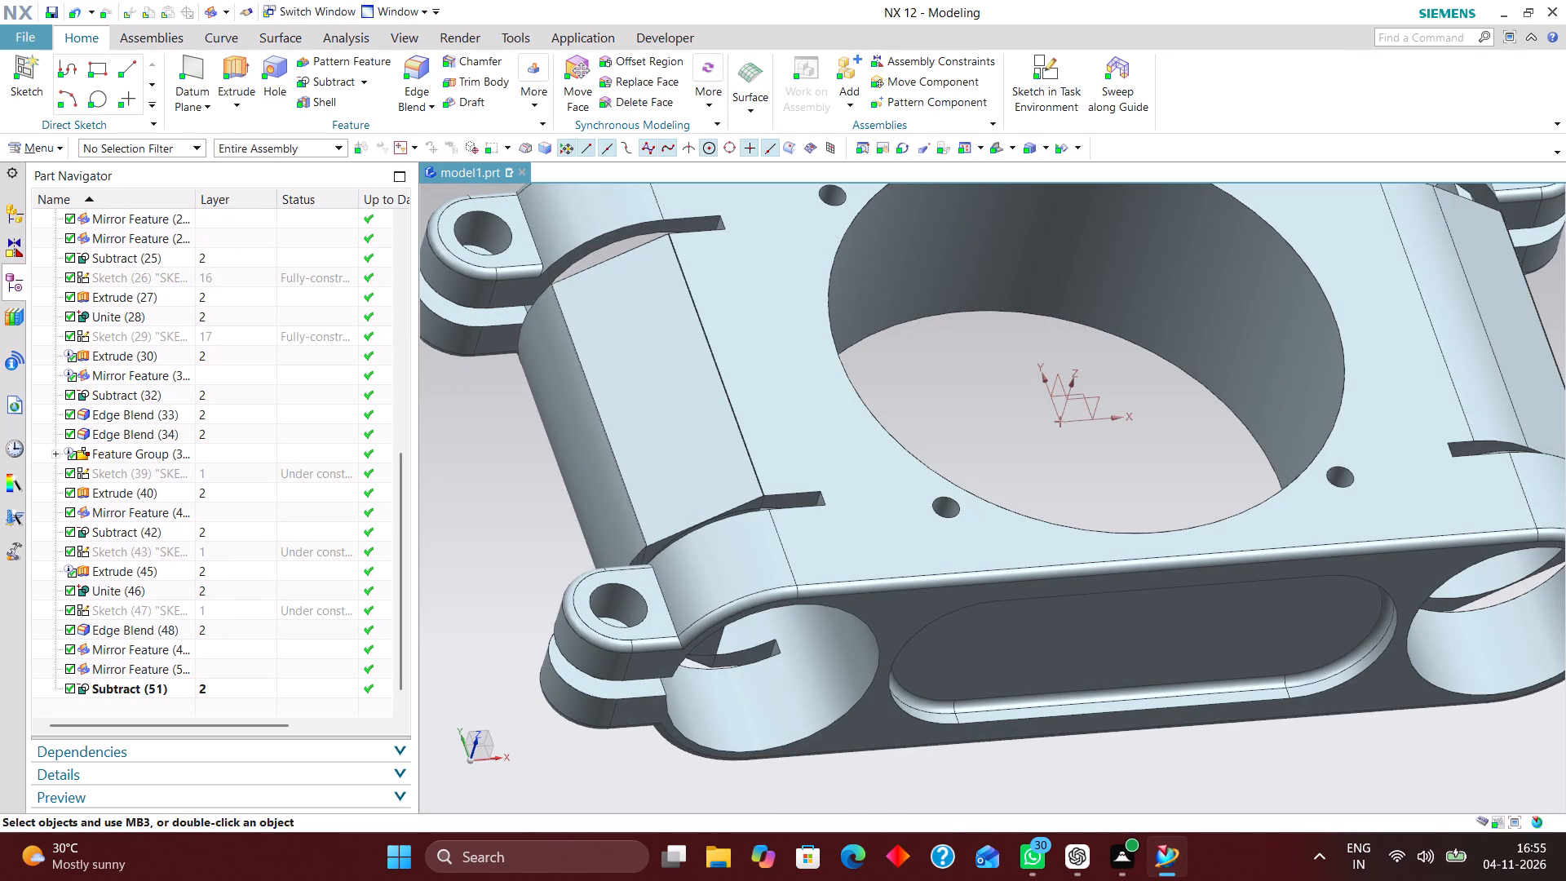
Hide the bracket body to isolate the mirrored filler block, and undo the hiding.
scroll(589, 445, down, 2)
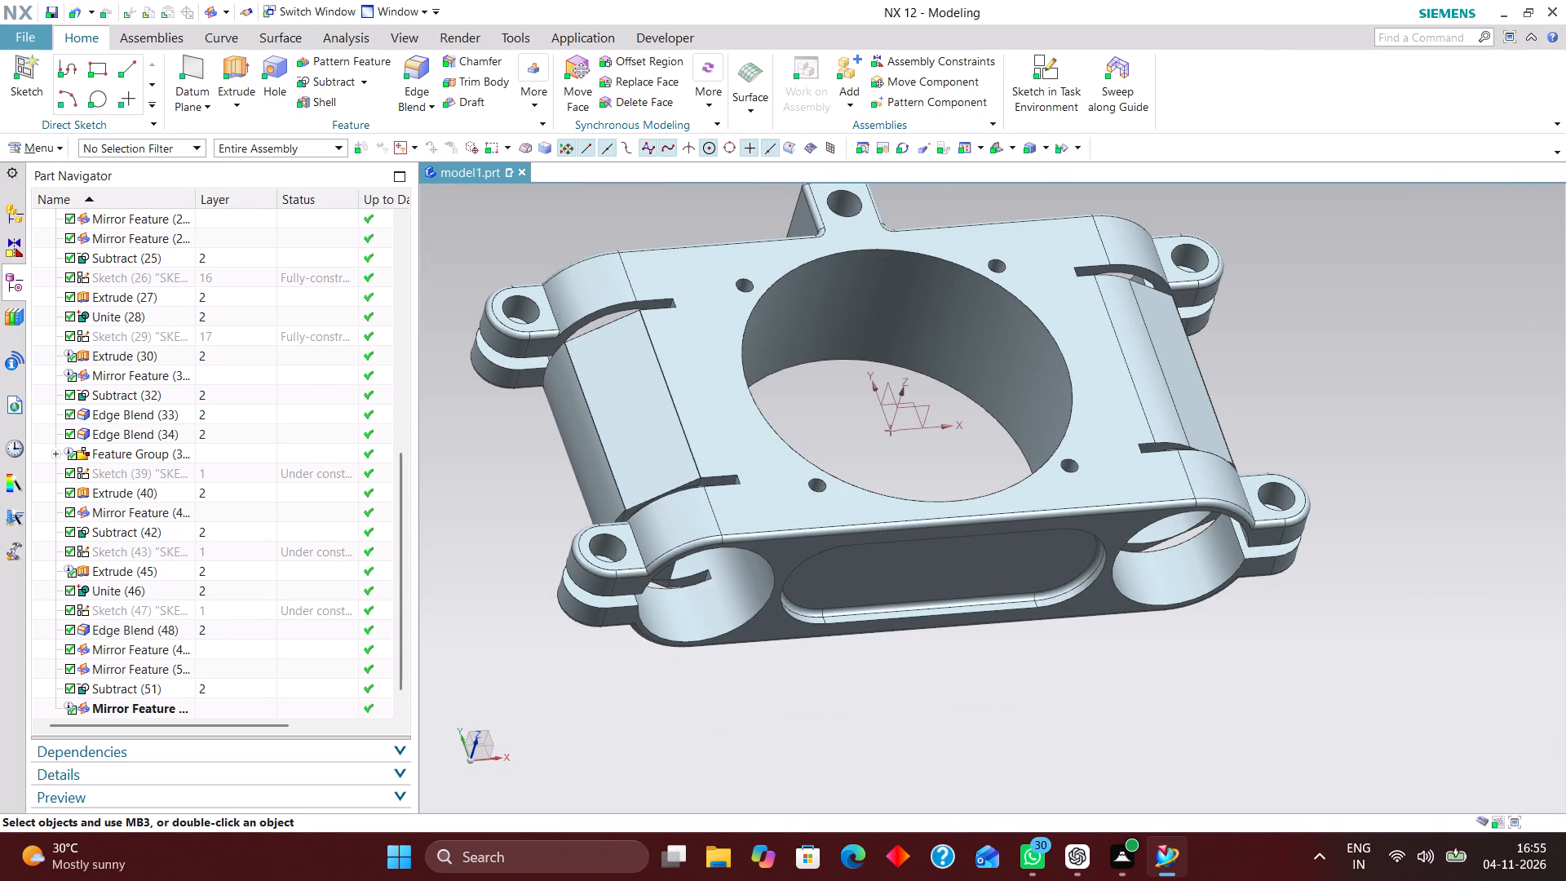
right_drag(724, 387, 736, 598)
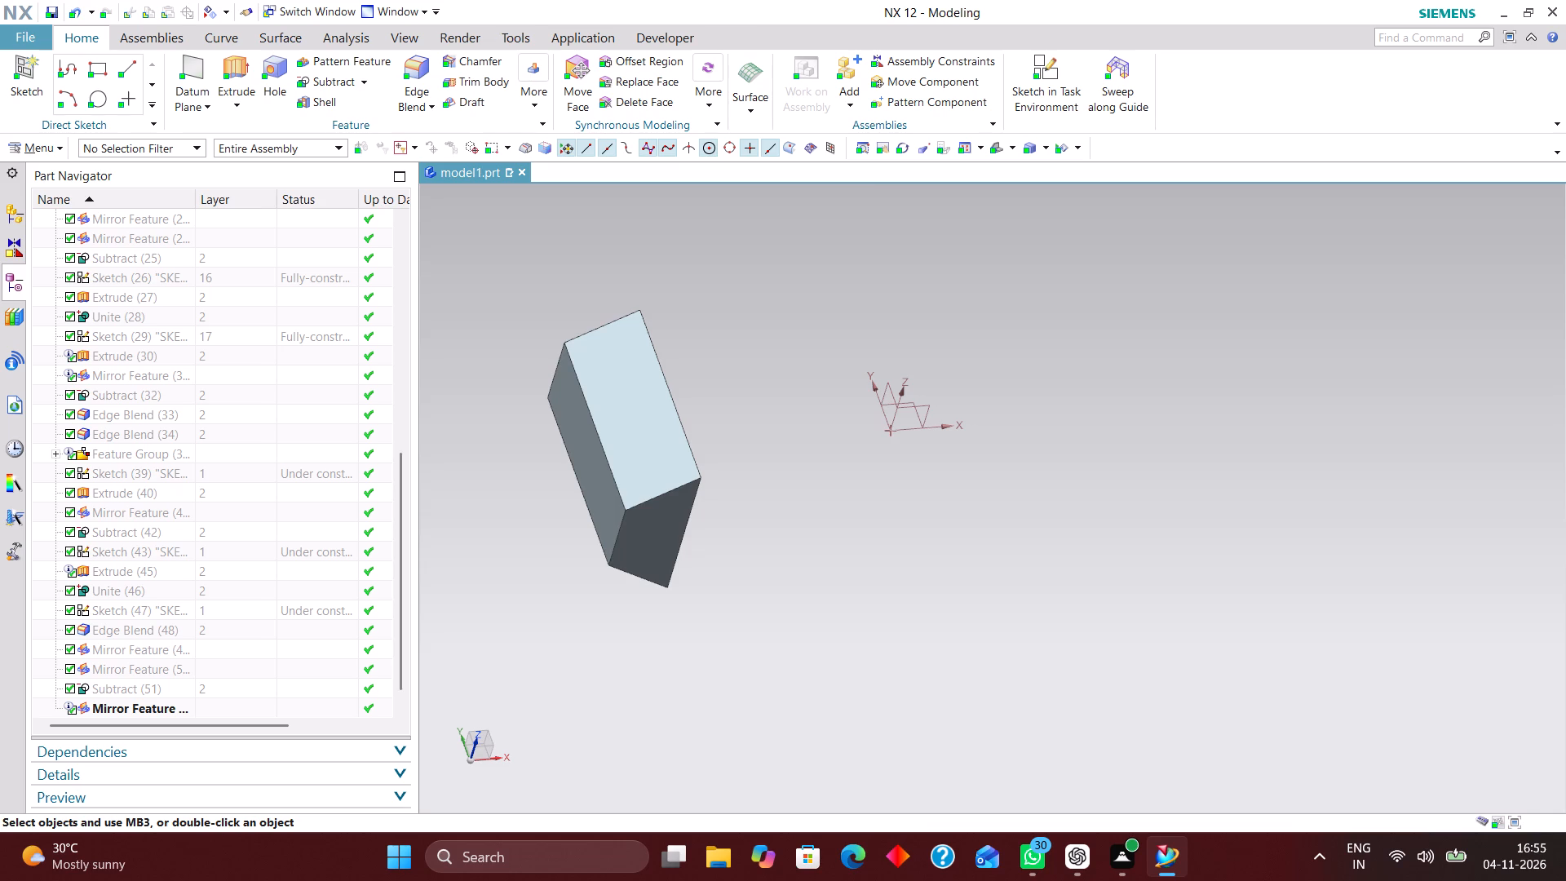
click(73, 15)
Unite the mirrored filler block with the bracket body, defining the region inside the negative-X clamp bore as removed.
middle_drag(959, 569, 923, 528)
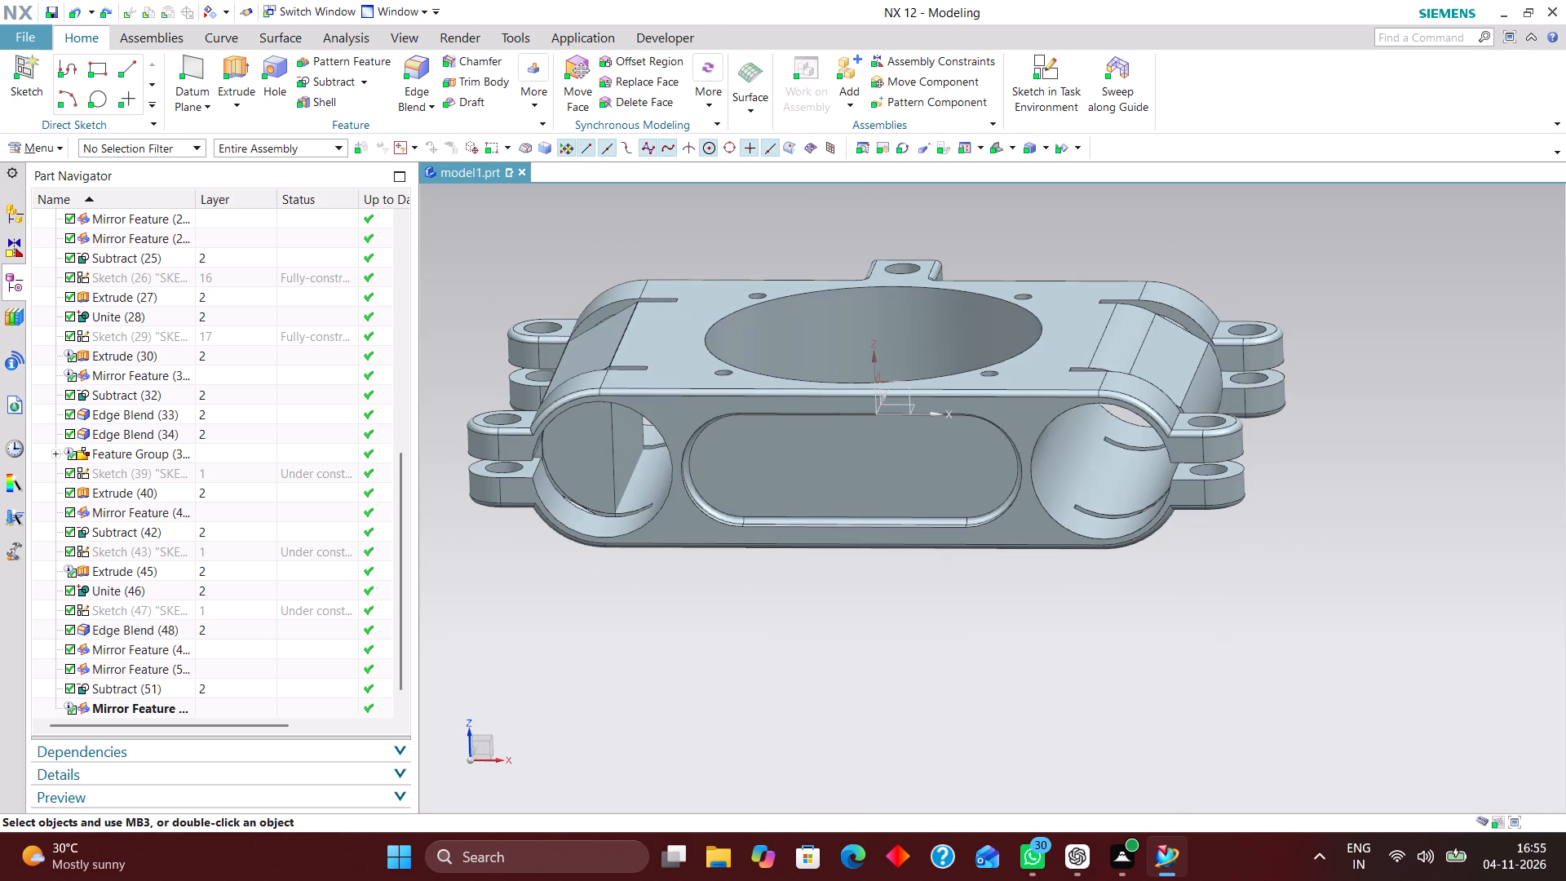
click(365, 80)
click(369, 105)
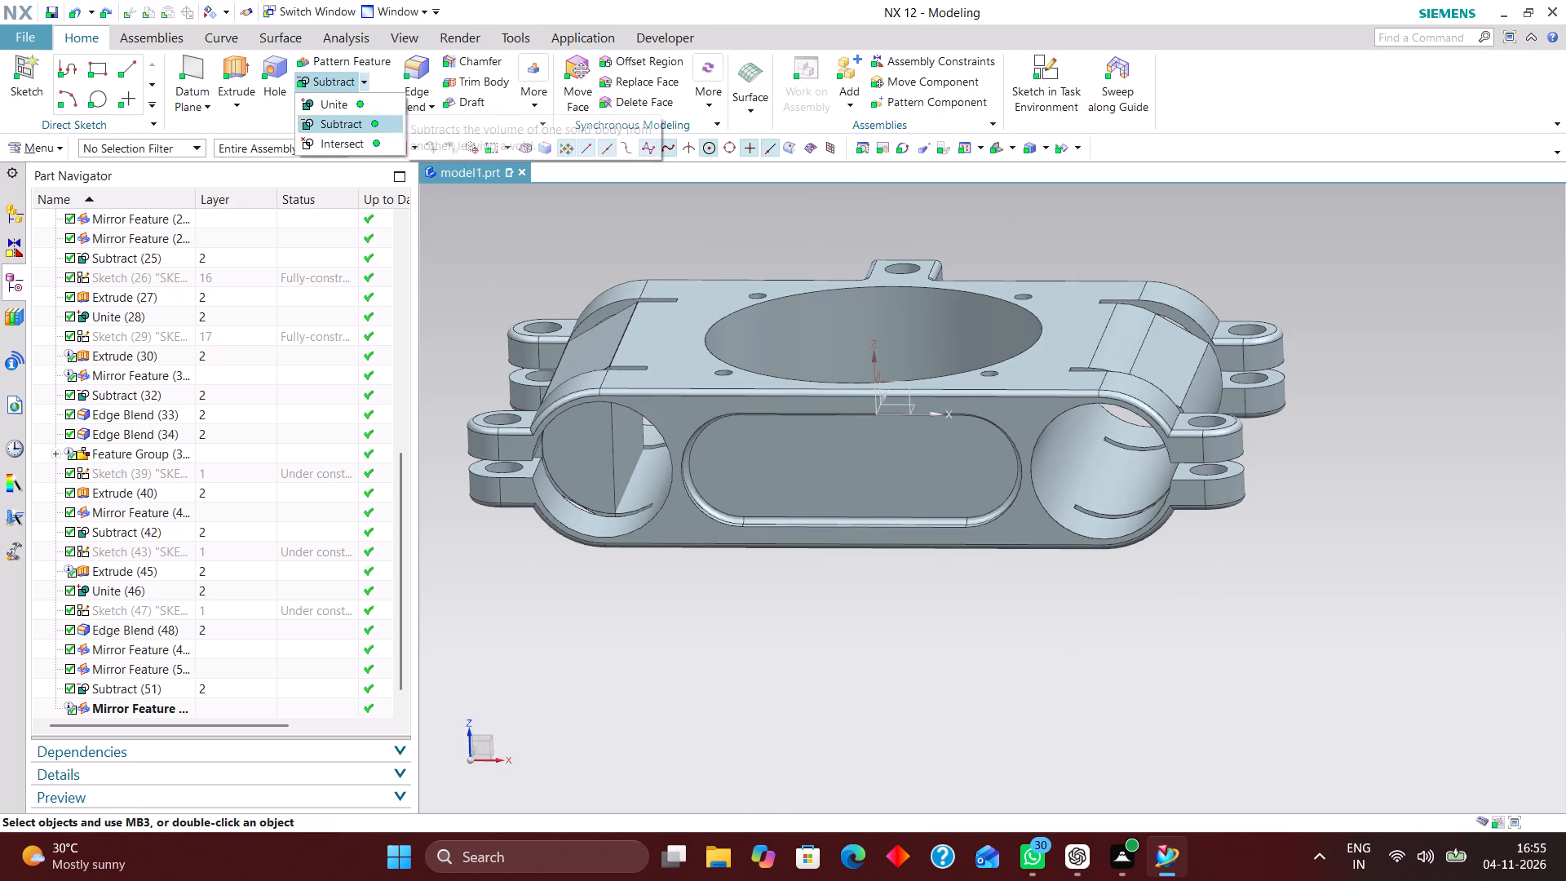
click(715, 444)
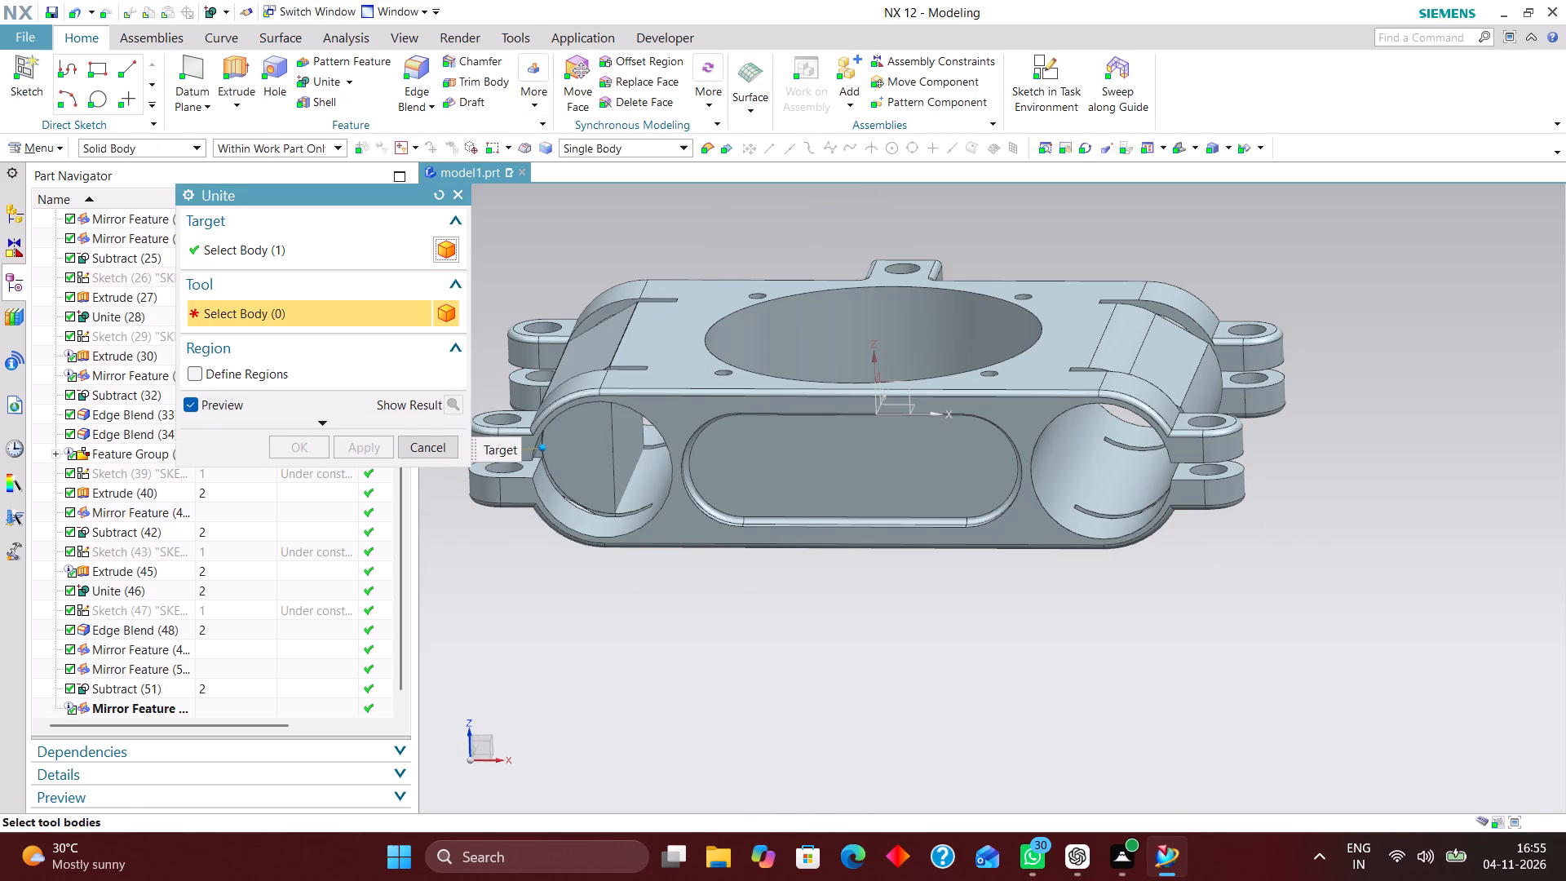
click(578, 445)
click(201, 371)
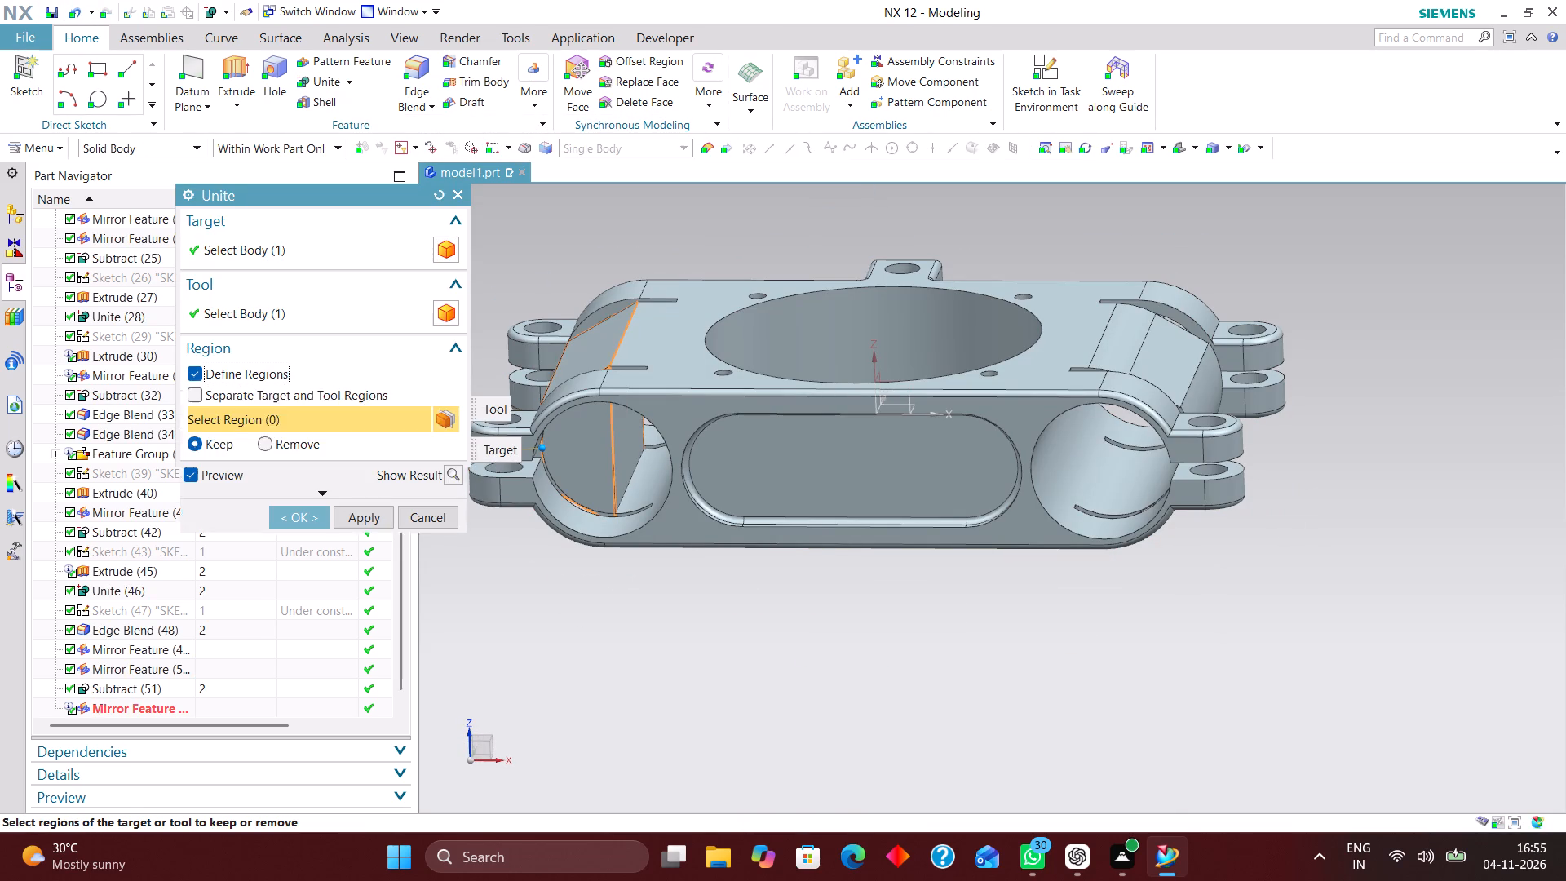
click(267, 440)
scroll(600, 465, up, 2)
click(607, 457)
click(301, 516)
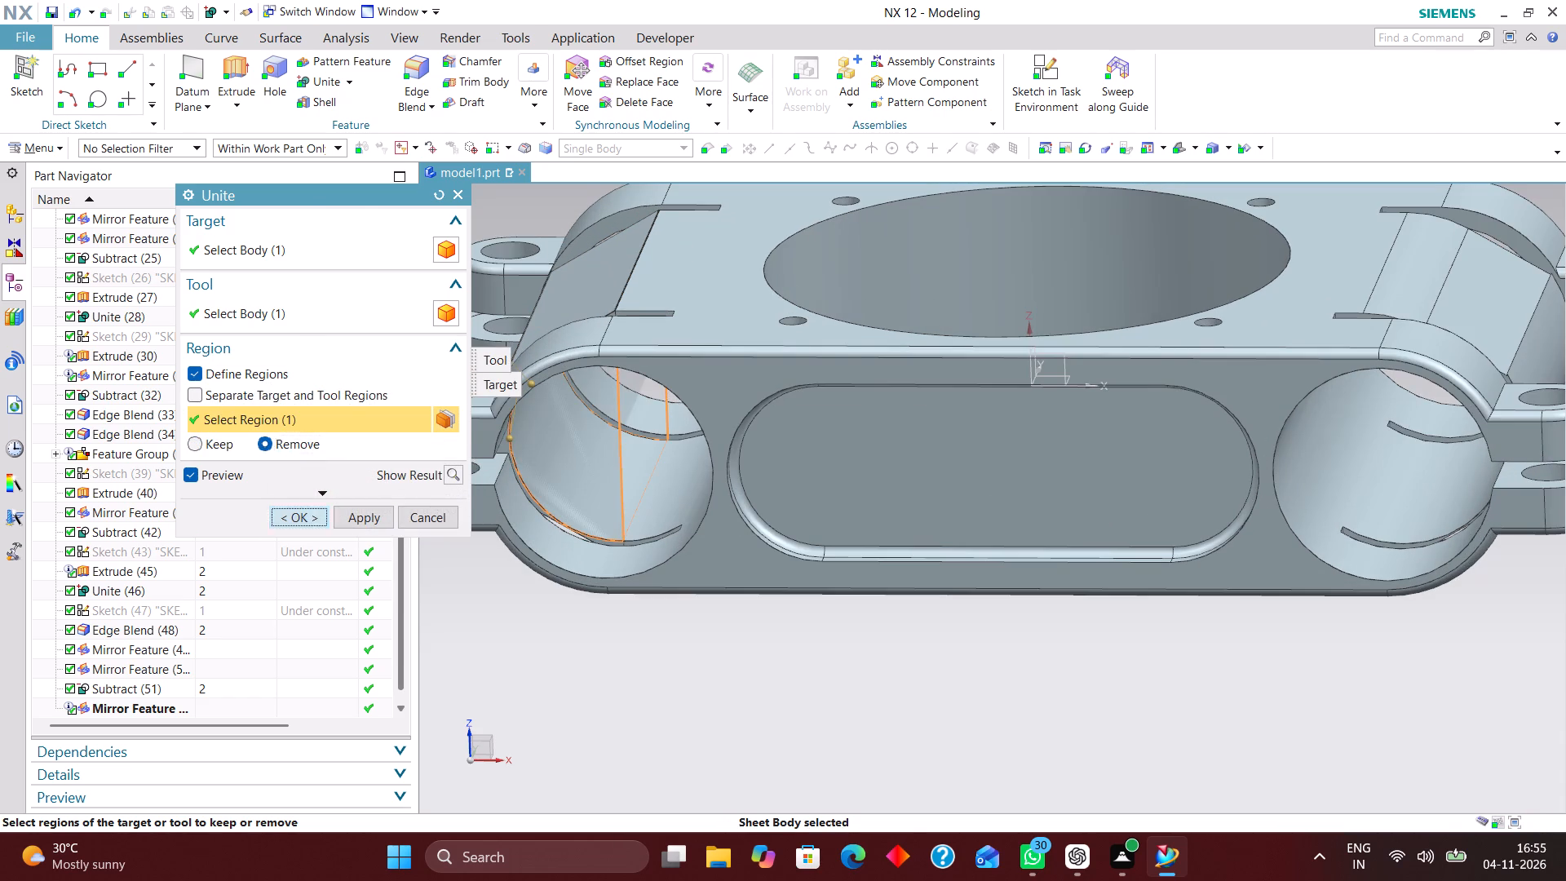
Reorder Edge Blend (48) in the feature history so it follows the final Unite (54).
scroll(712, 584, down, 4)
scroll(739, 611, up, 1)
middle_drag(742, 618, 795, 643)
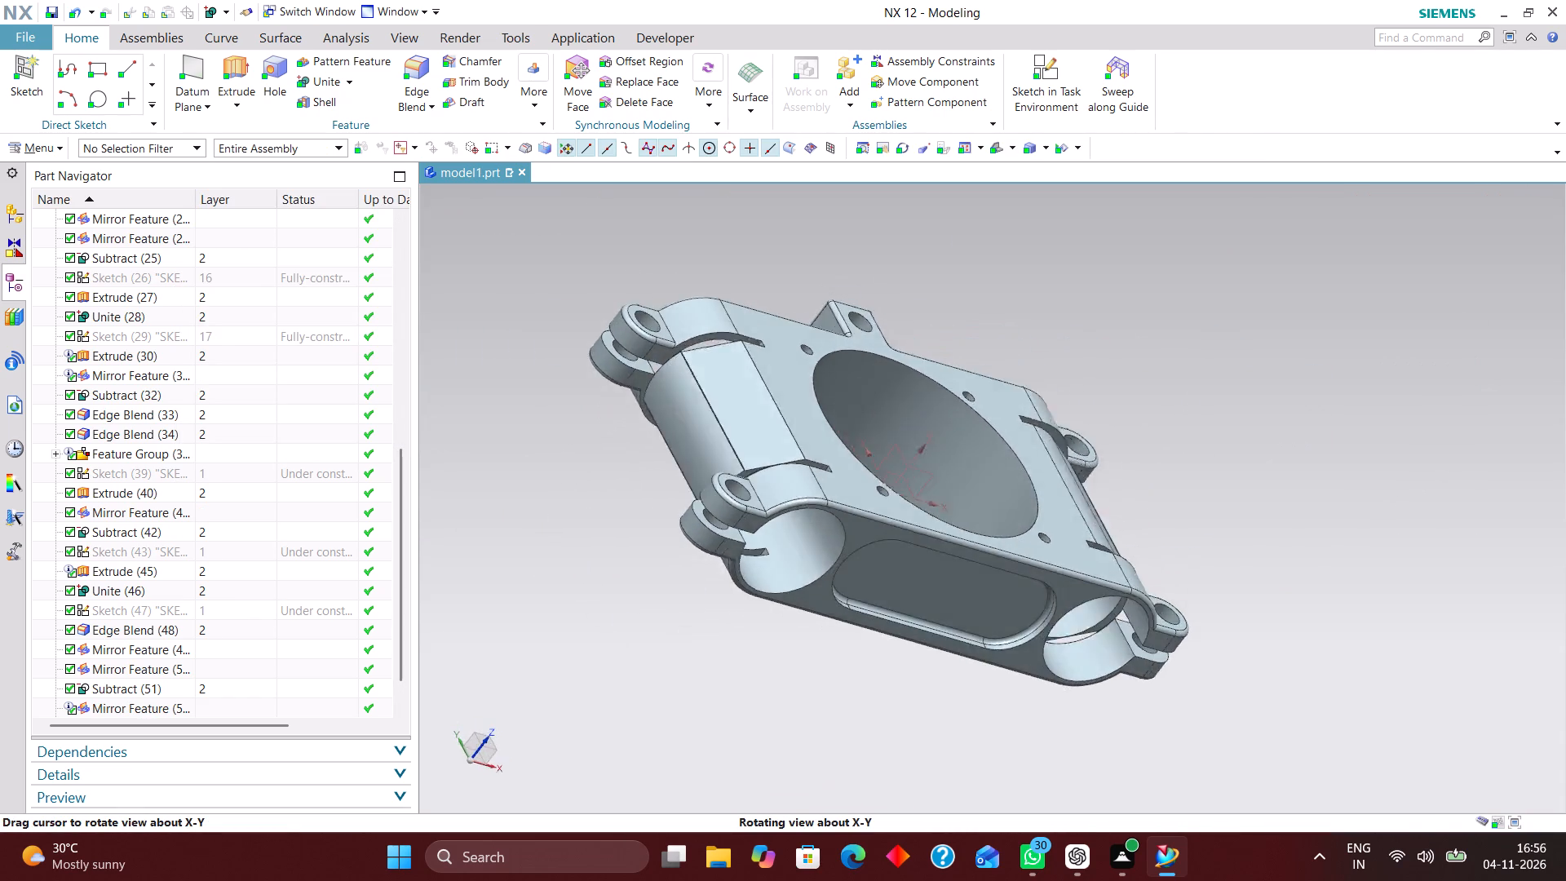
middle_drag(795, 643, 774, 628)
scroll(184, 595, down, 5)
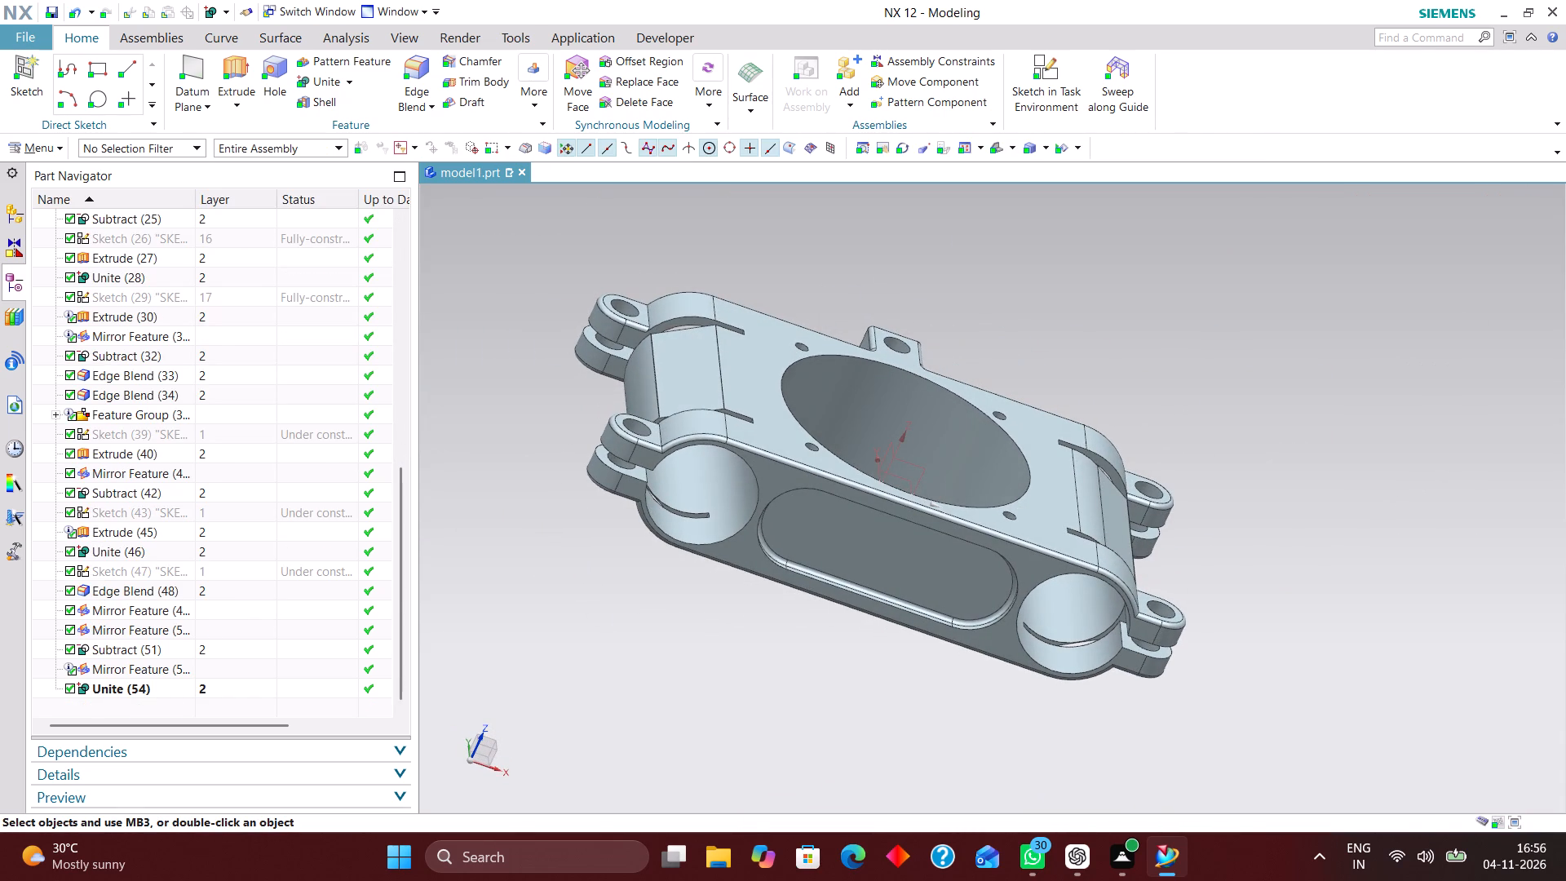
click(176, 587)
right_click(182, 587)
click(502, 682)
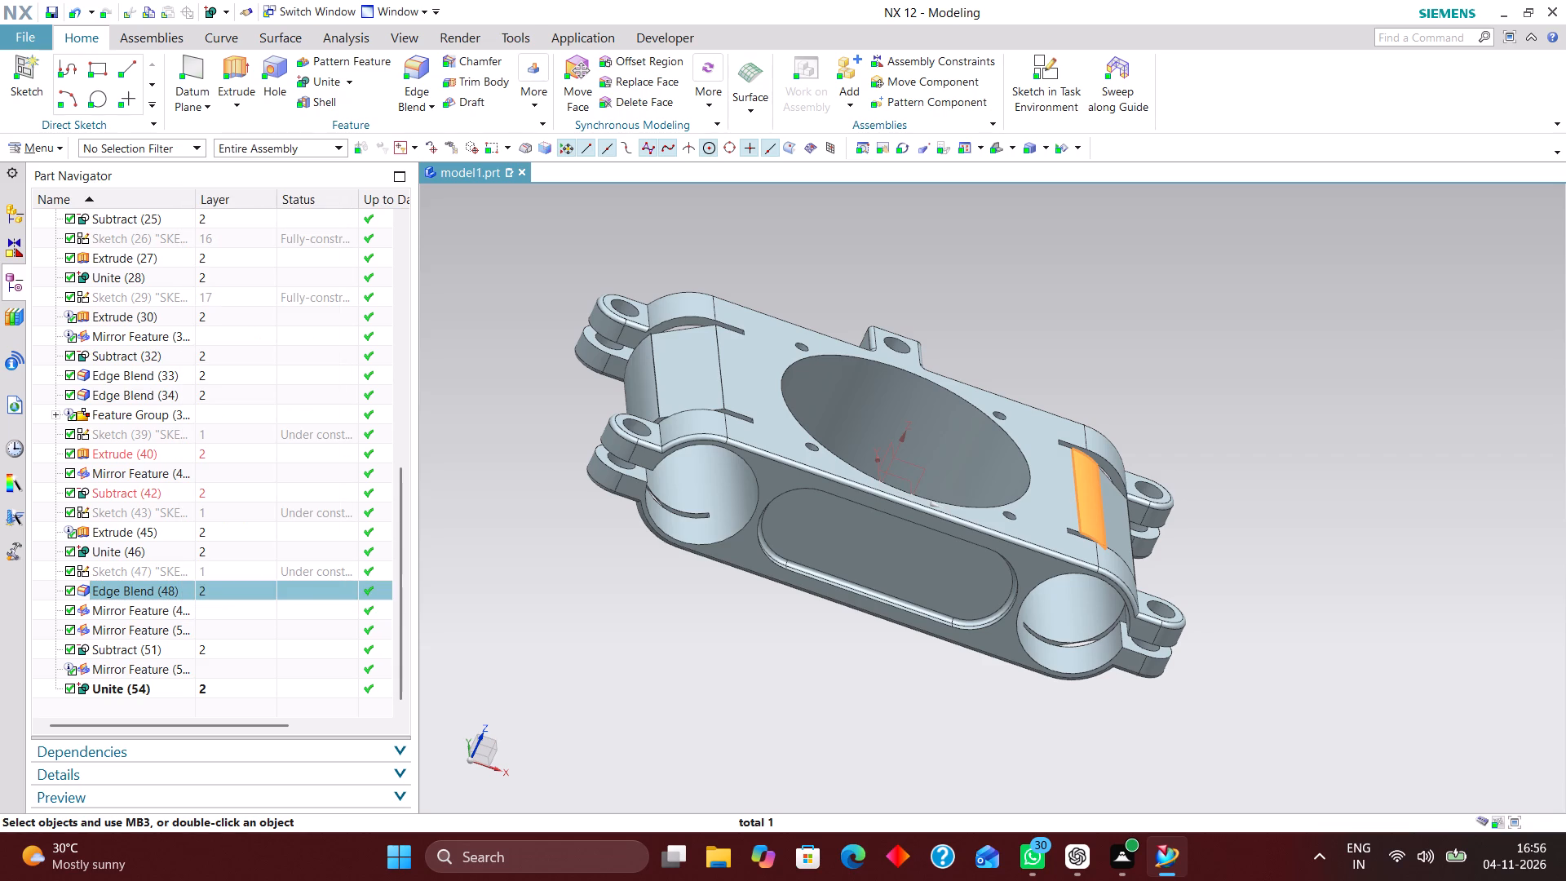
drag(240, 590, 237, 684)
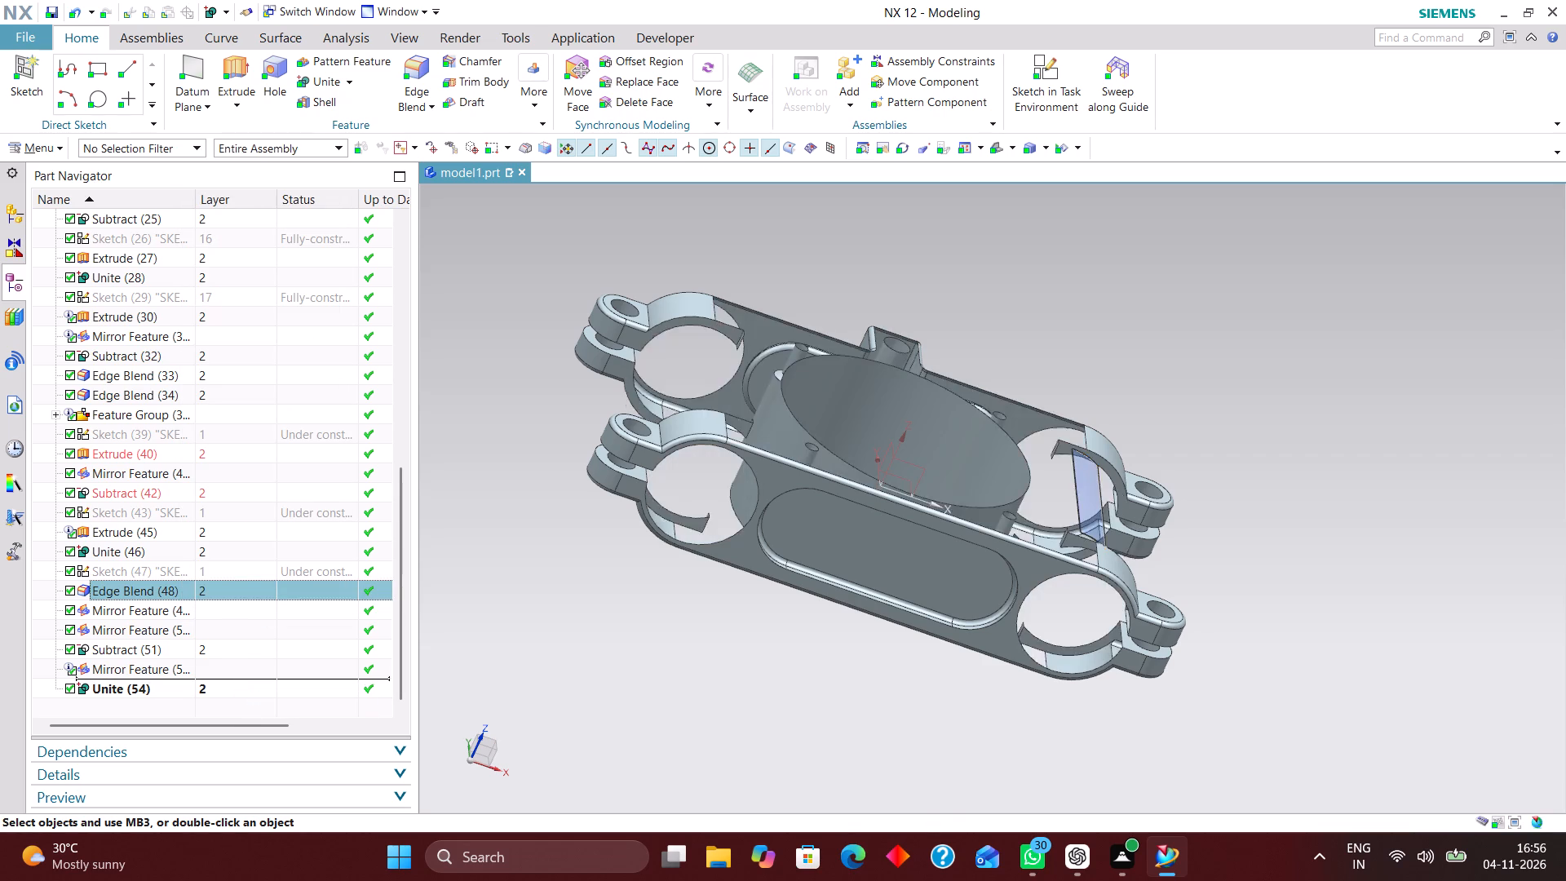
drag(233, 687, 233, 668)
Edit the reordered Edge Blend with rollback, adding the upper and lower filler edges at the negative-X end.
click(247, 693)
right_click(247, 692)
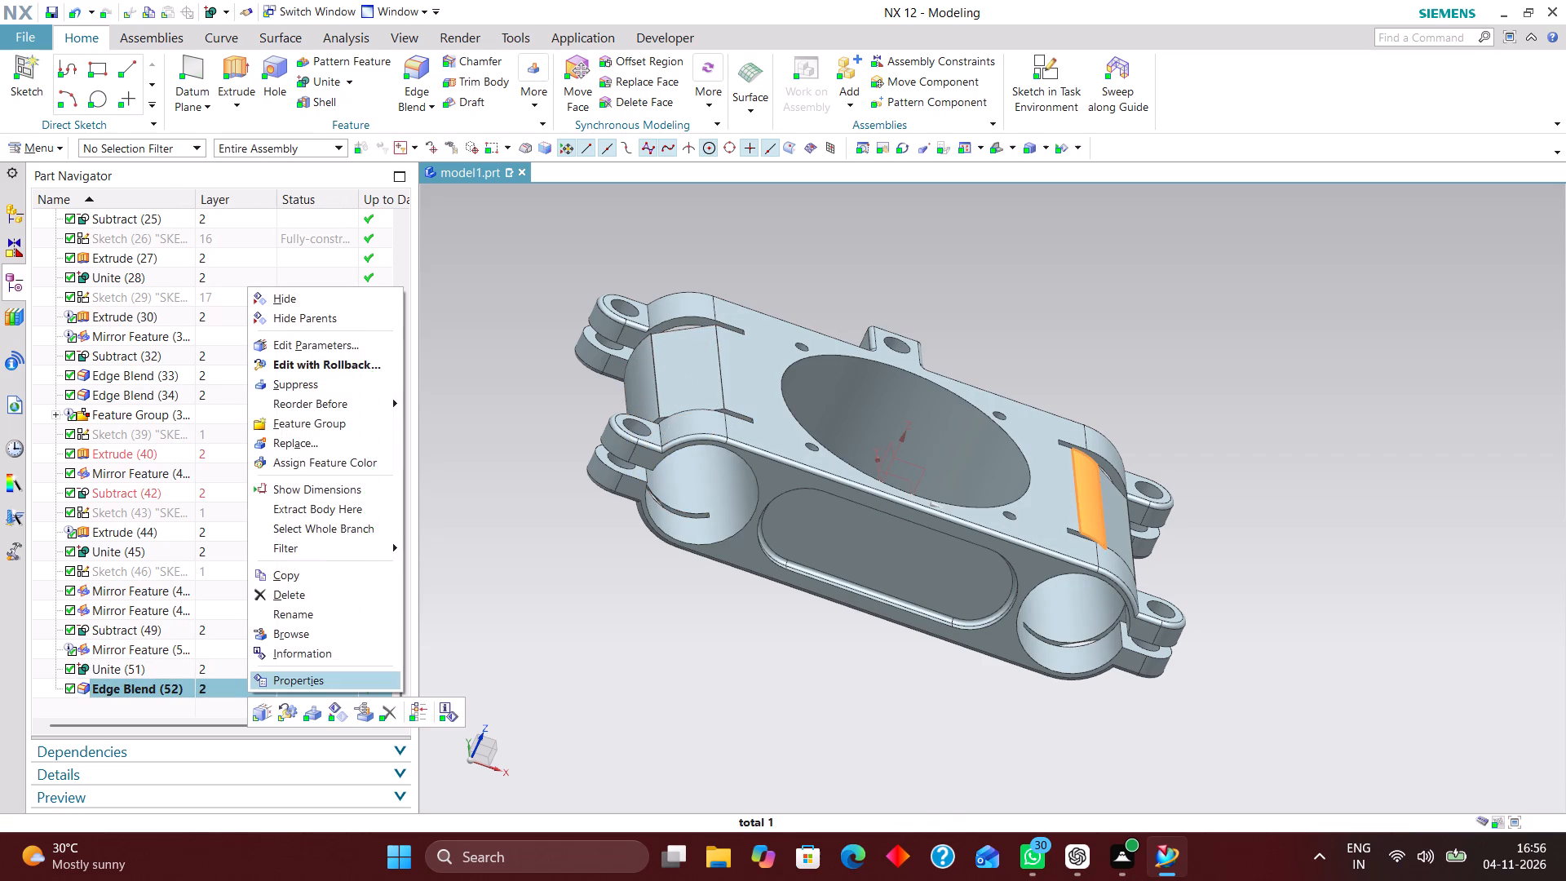
click(334, 369)
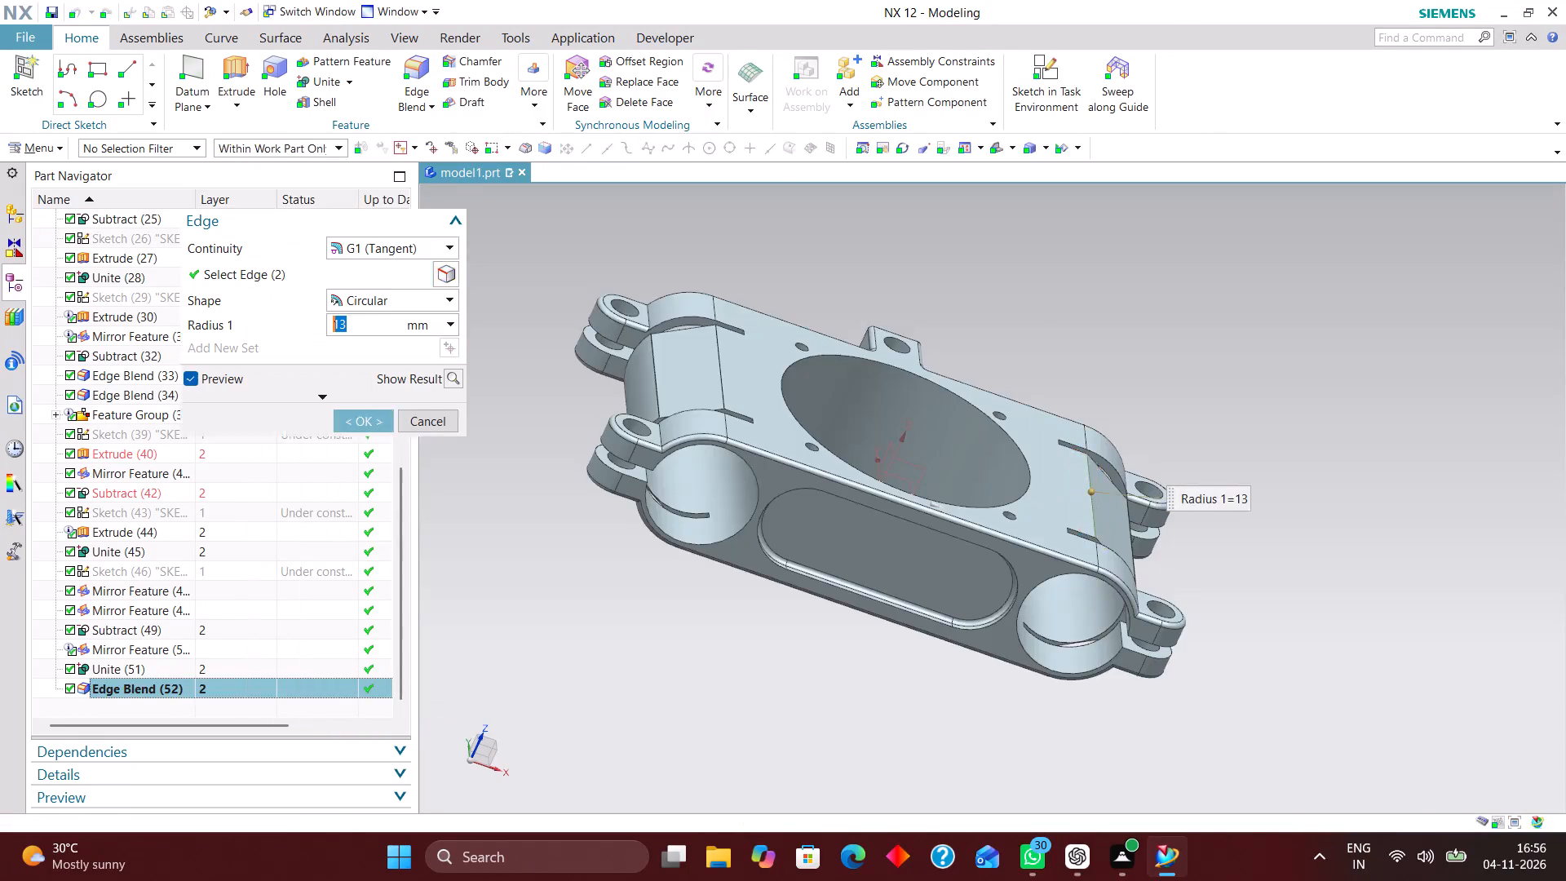
scroll(721, 381, up, 3)
click(718, 382)
scroll(797, 455, down, 2)
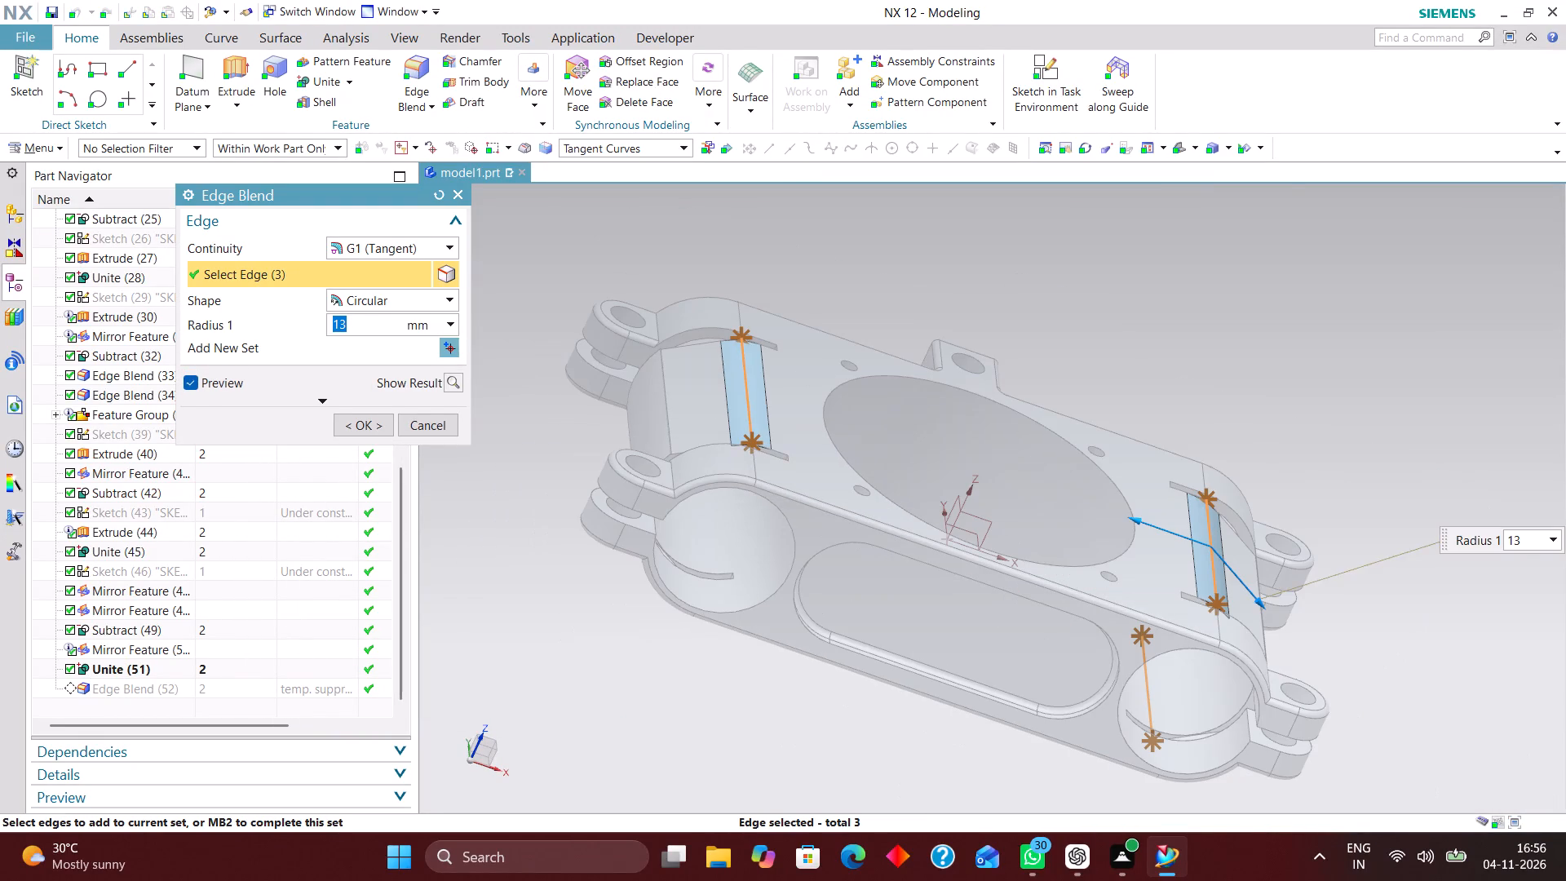
middle_drag(800, 688, 838, 591)
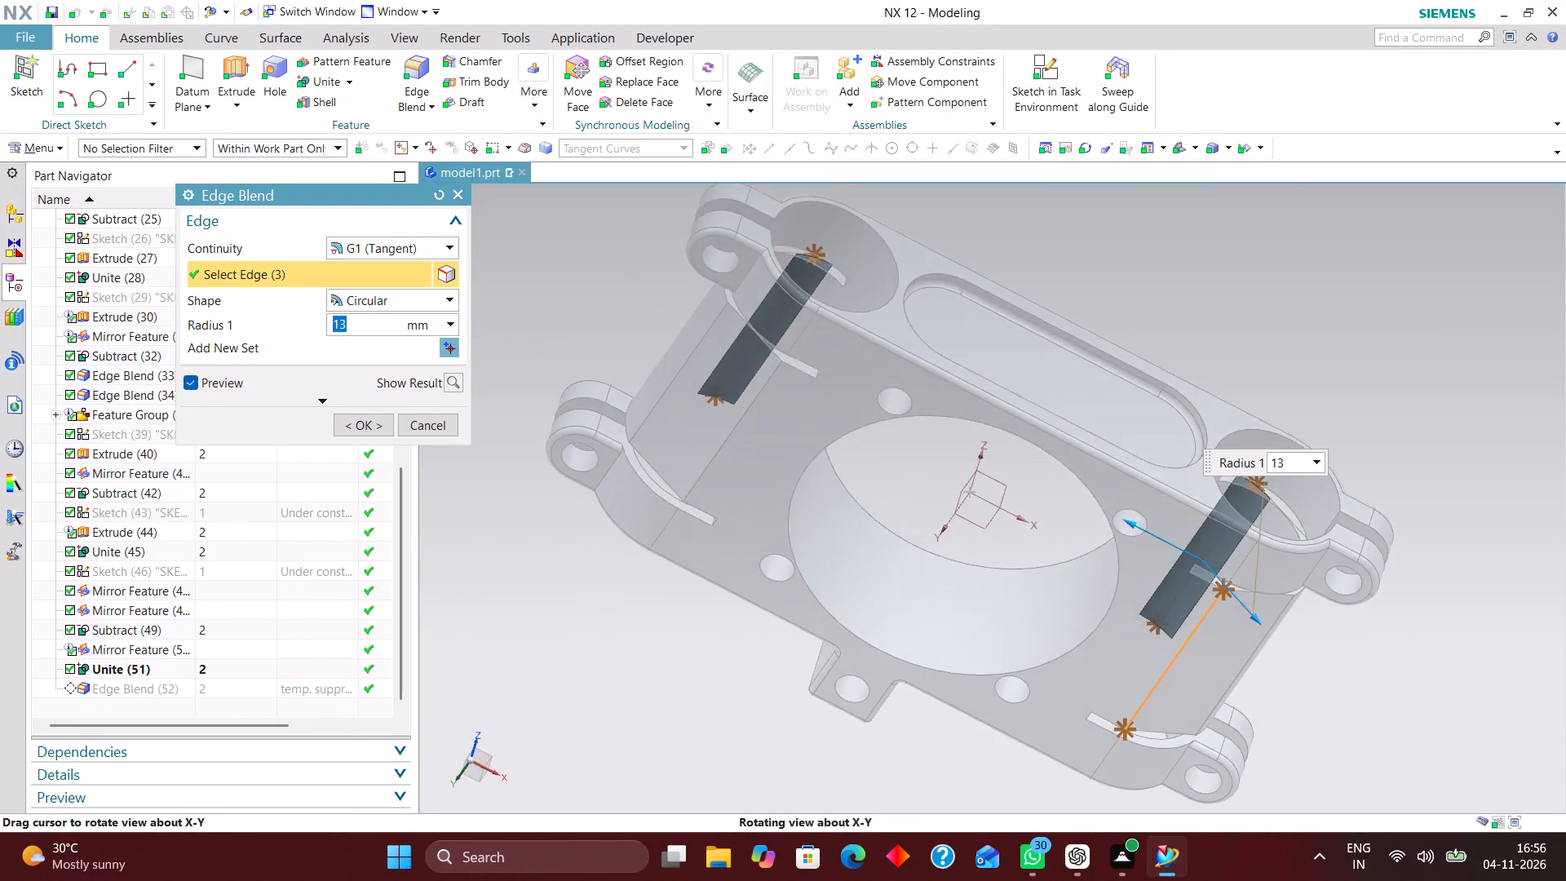
middle_drag(838, 591, 850, 611)
scroll(850, 611, up, 1)
click(743, 442)
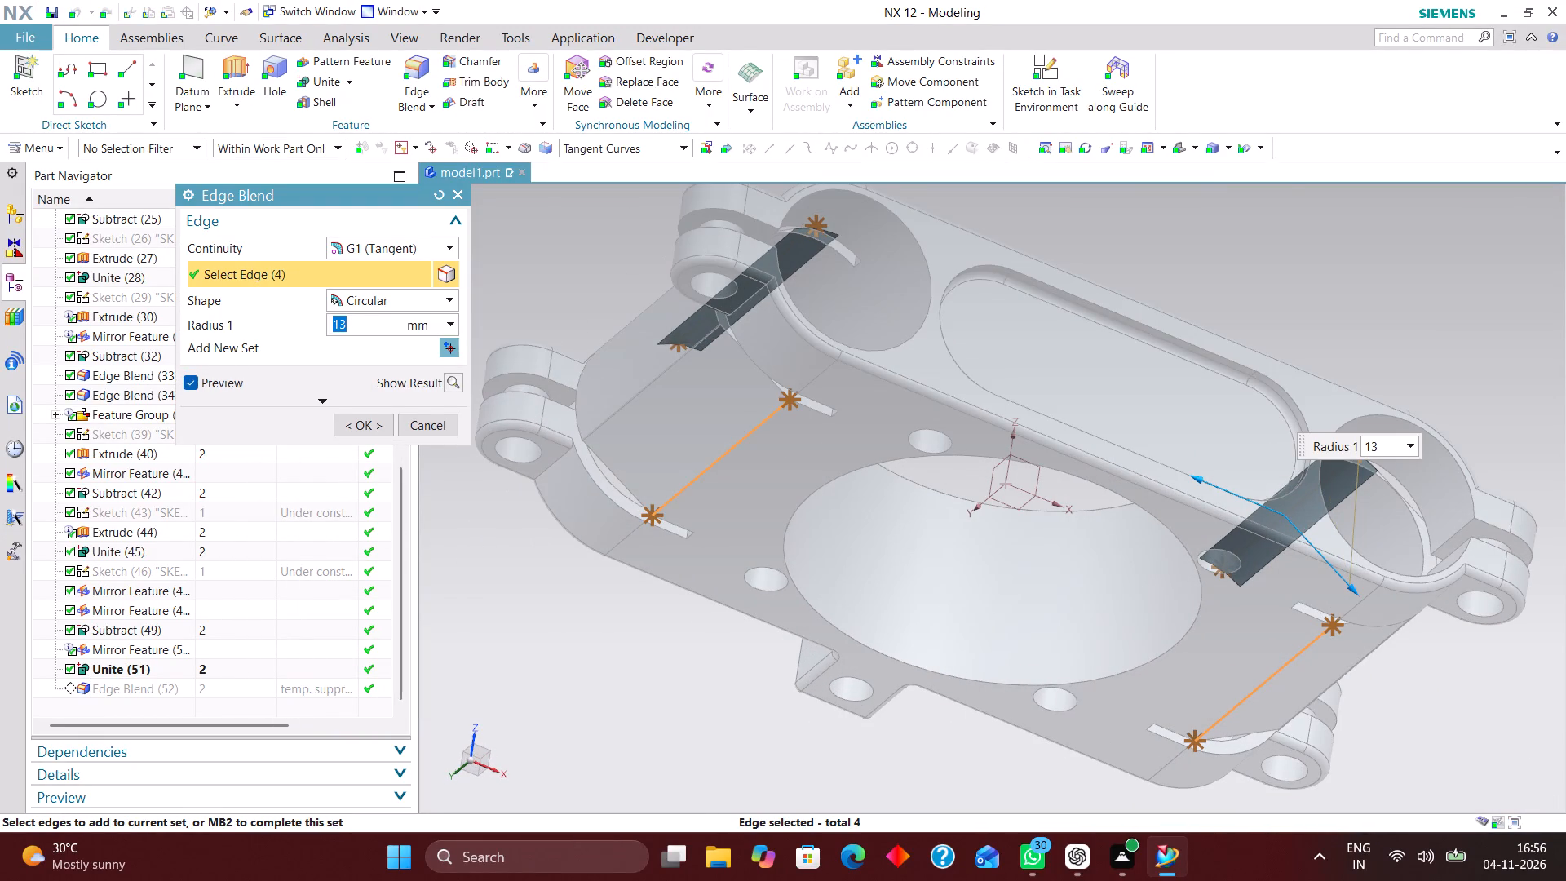
click(356, 417)
Inspect the bracket from several sides, examining the filler walls, edge blends and clamp lugs at both ends.
scroll(676, 539, down, 4)
middle_drag(947, 416, 885, 540)
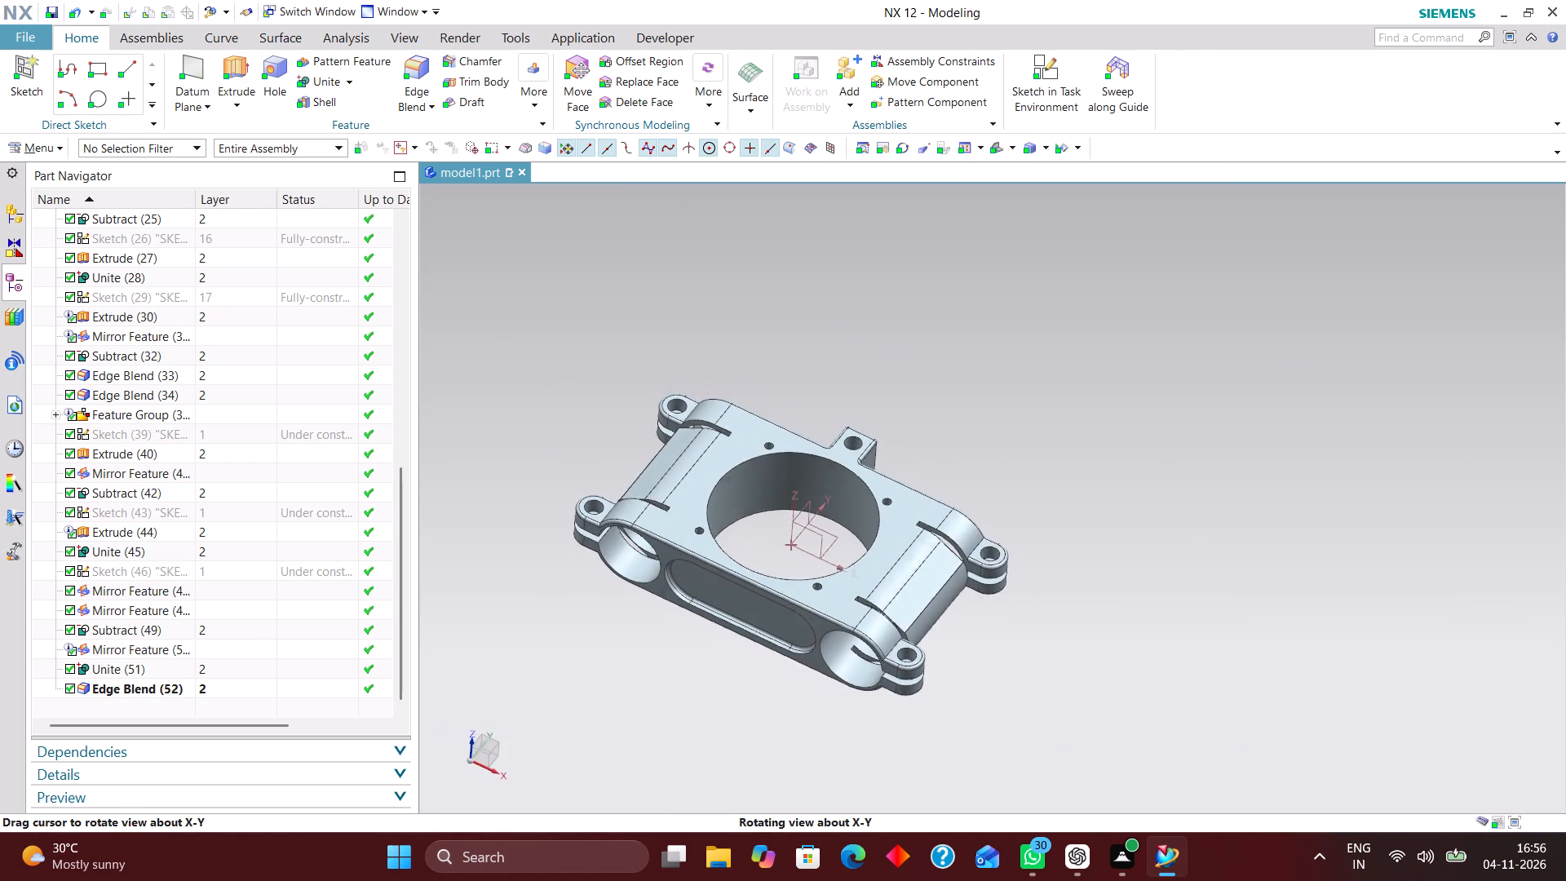
middle_drag(885, 540, 886, 538)
click(999, 148)
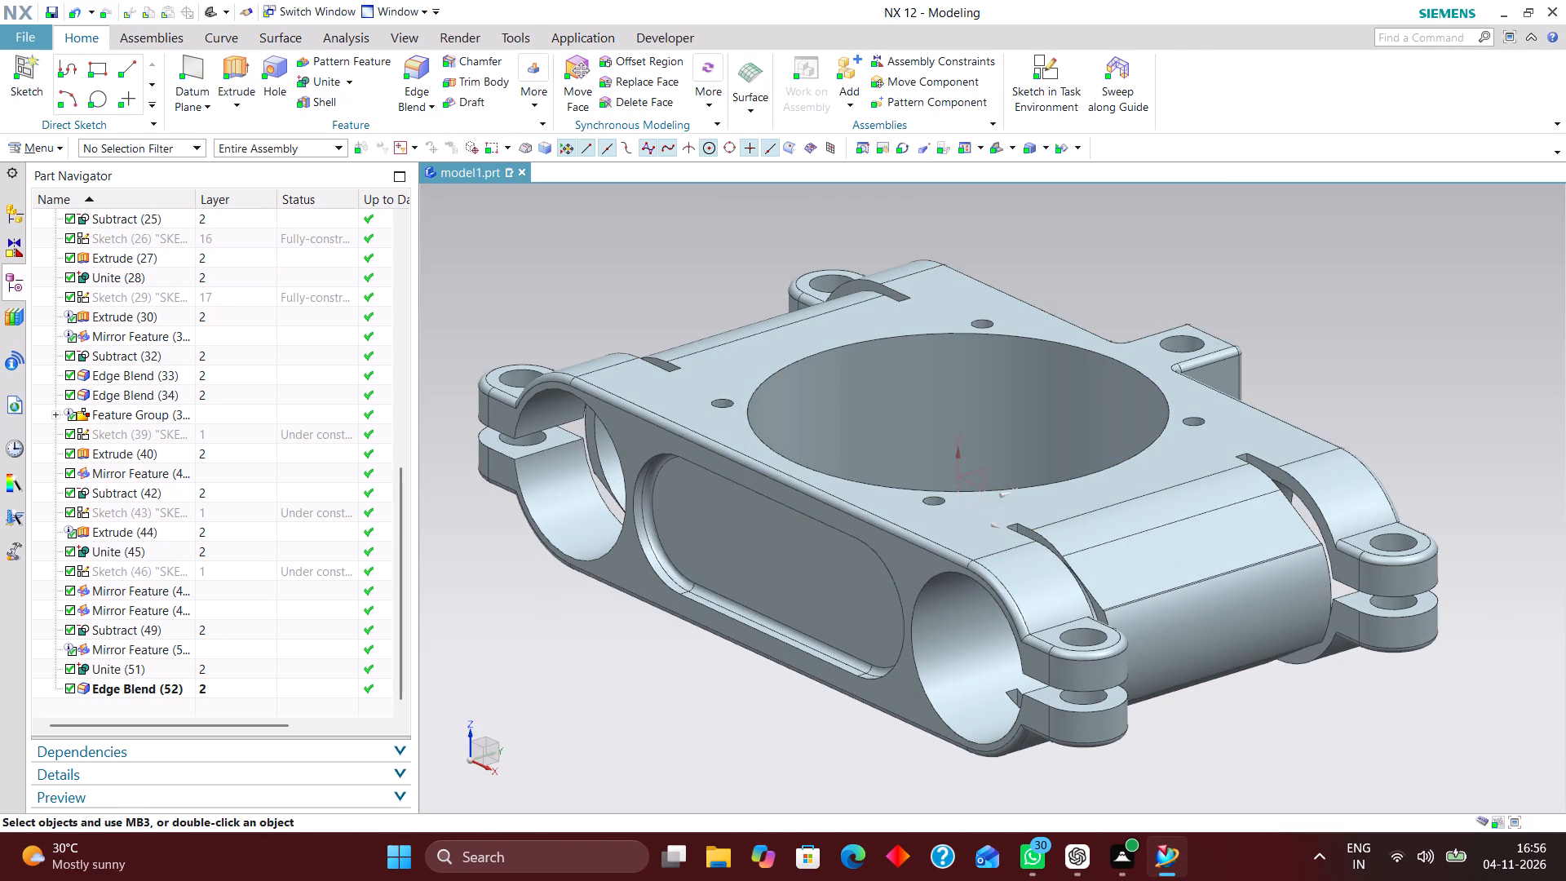
scroll(1165, 487, down, 2)
scroll(1176, 680, up, 2)
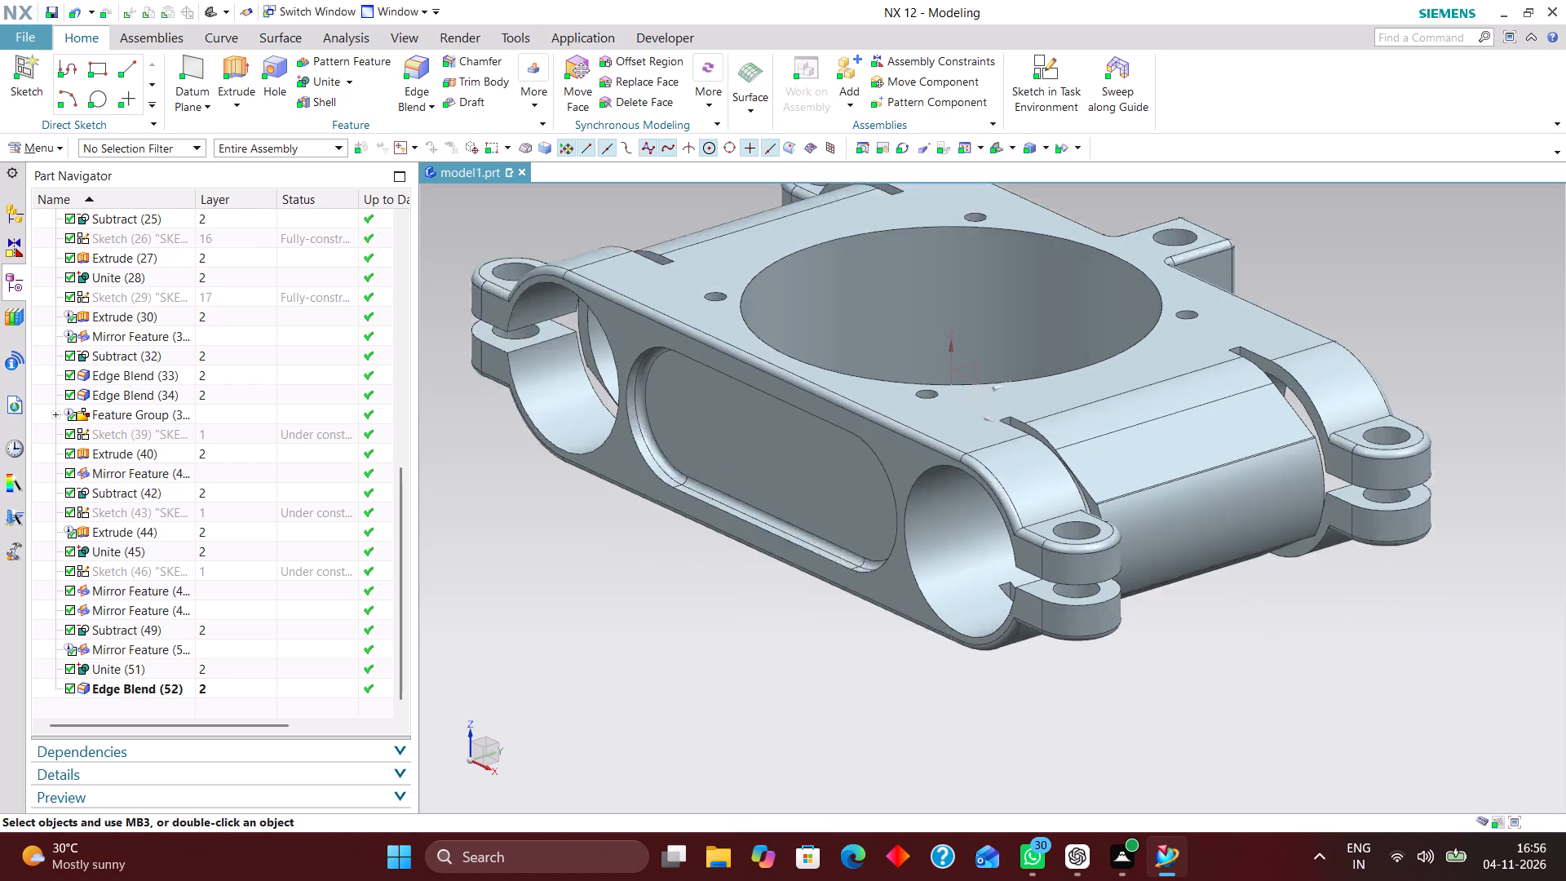
scroll(1176, 681, up, 1)
middle_drag(1185, 663, 1210, 668)
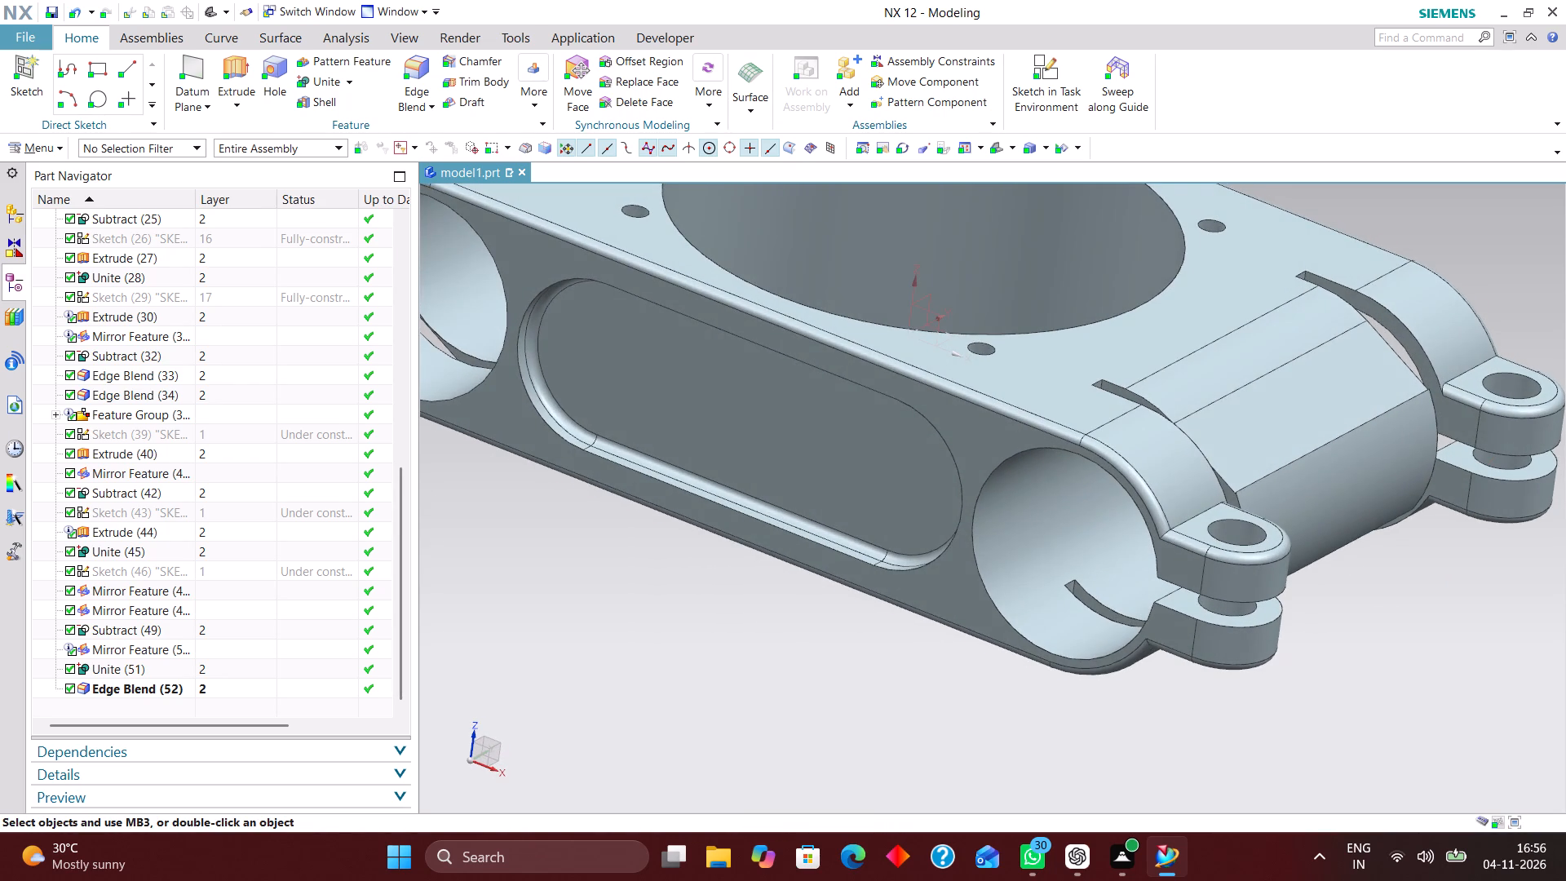
scroll(1316, 484, up, 2)
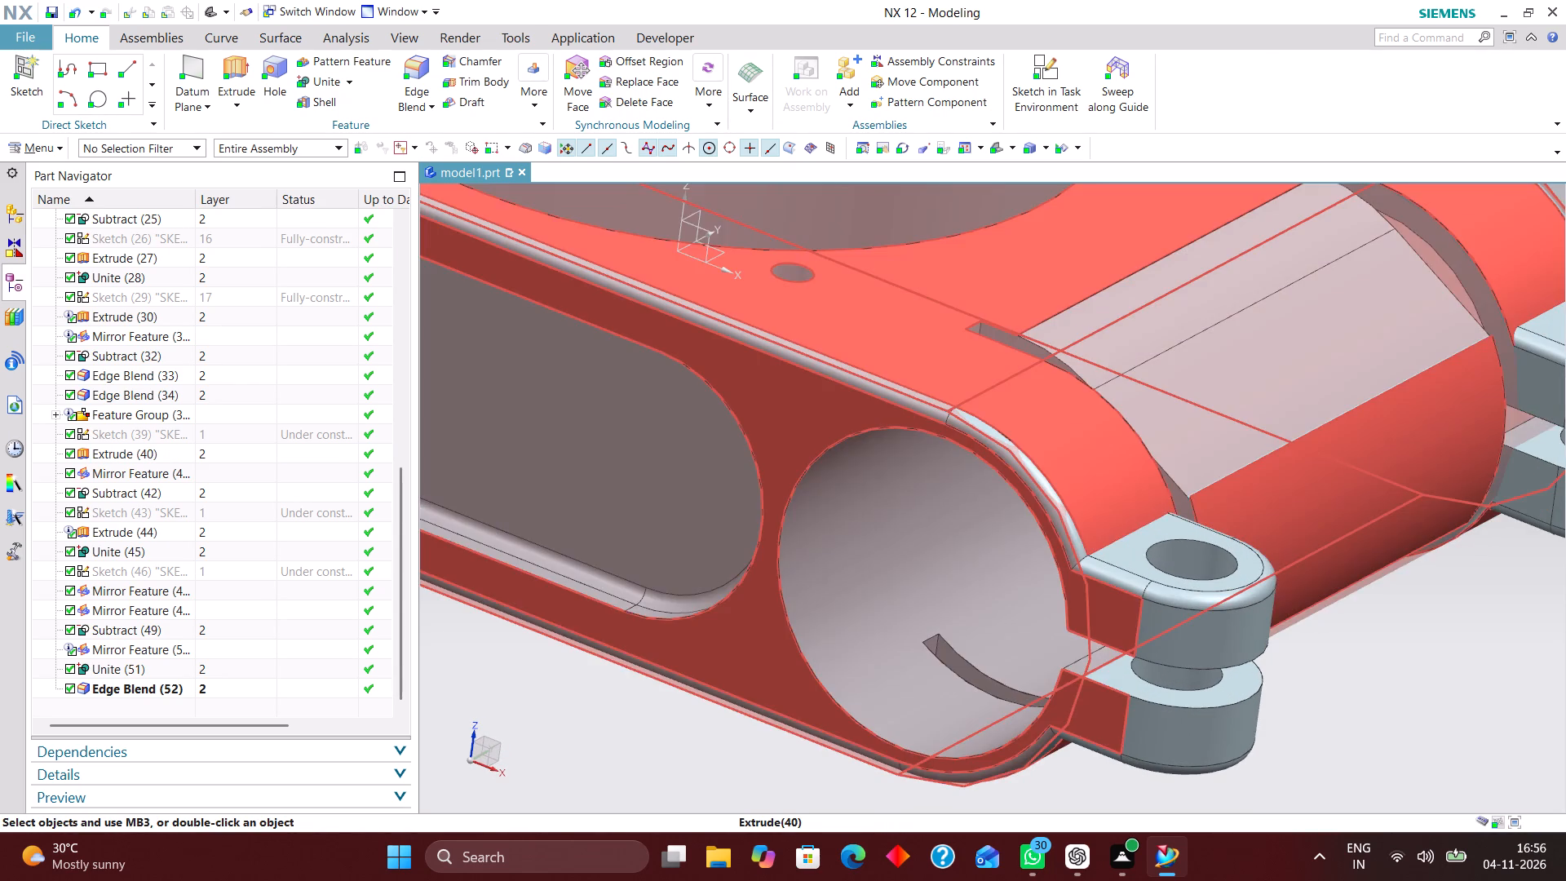
scroll(1220, 422, down, 1)
middle_drag(1353, 605, 1366, 600)
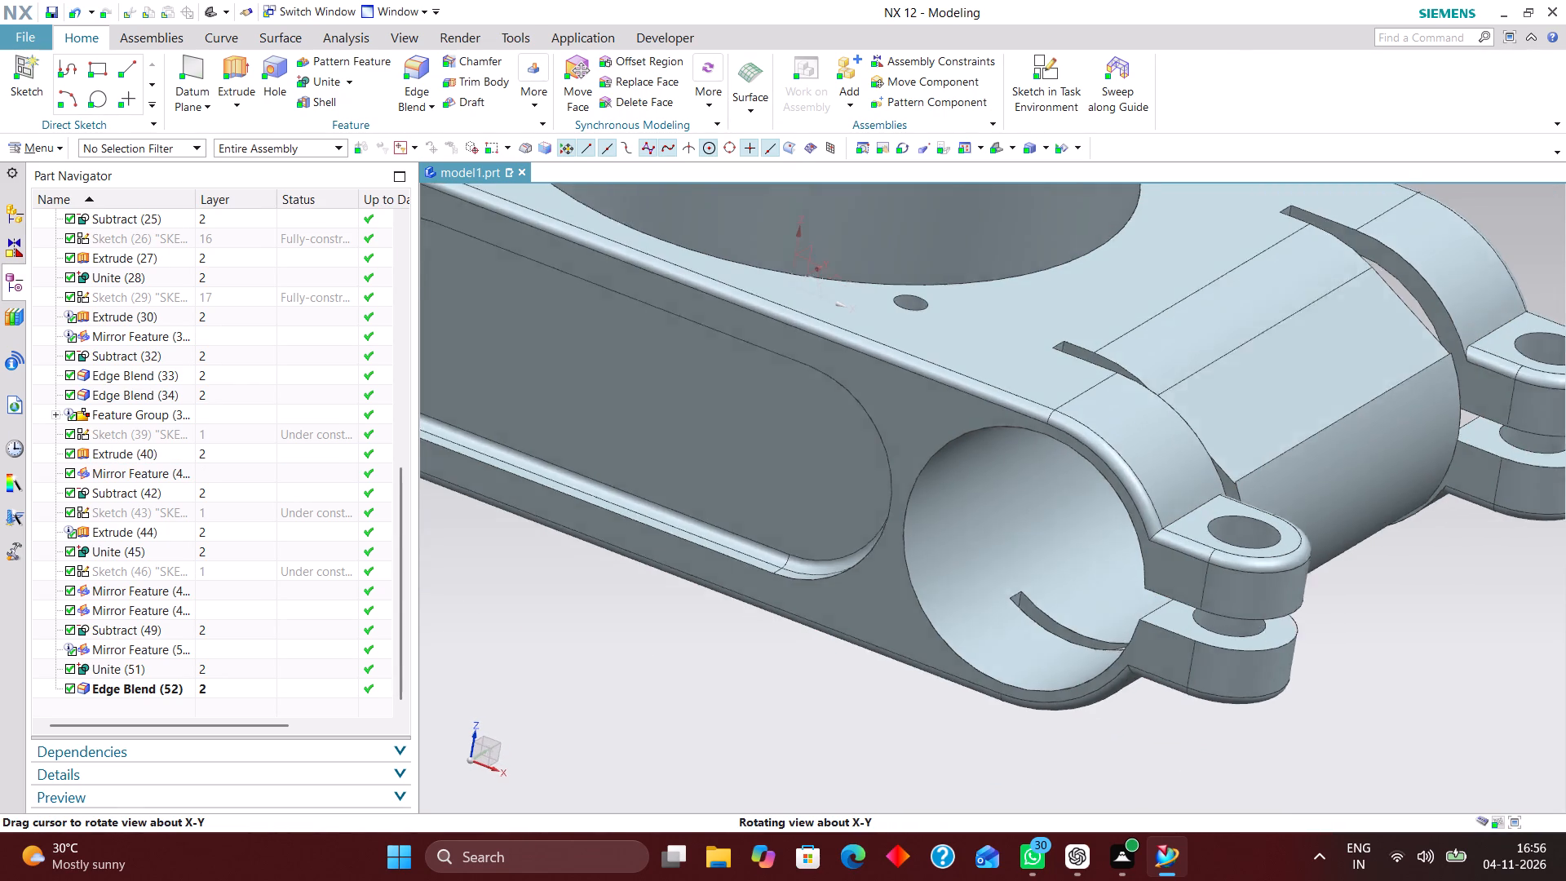
middle_drag(1366, 600, 1313, 591)
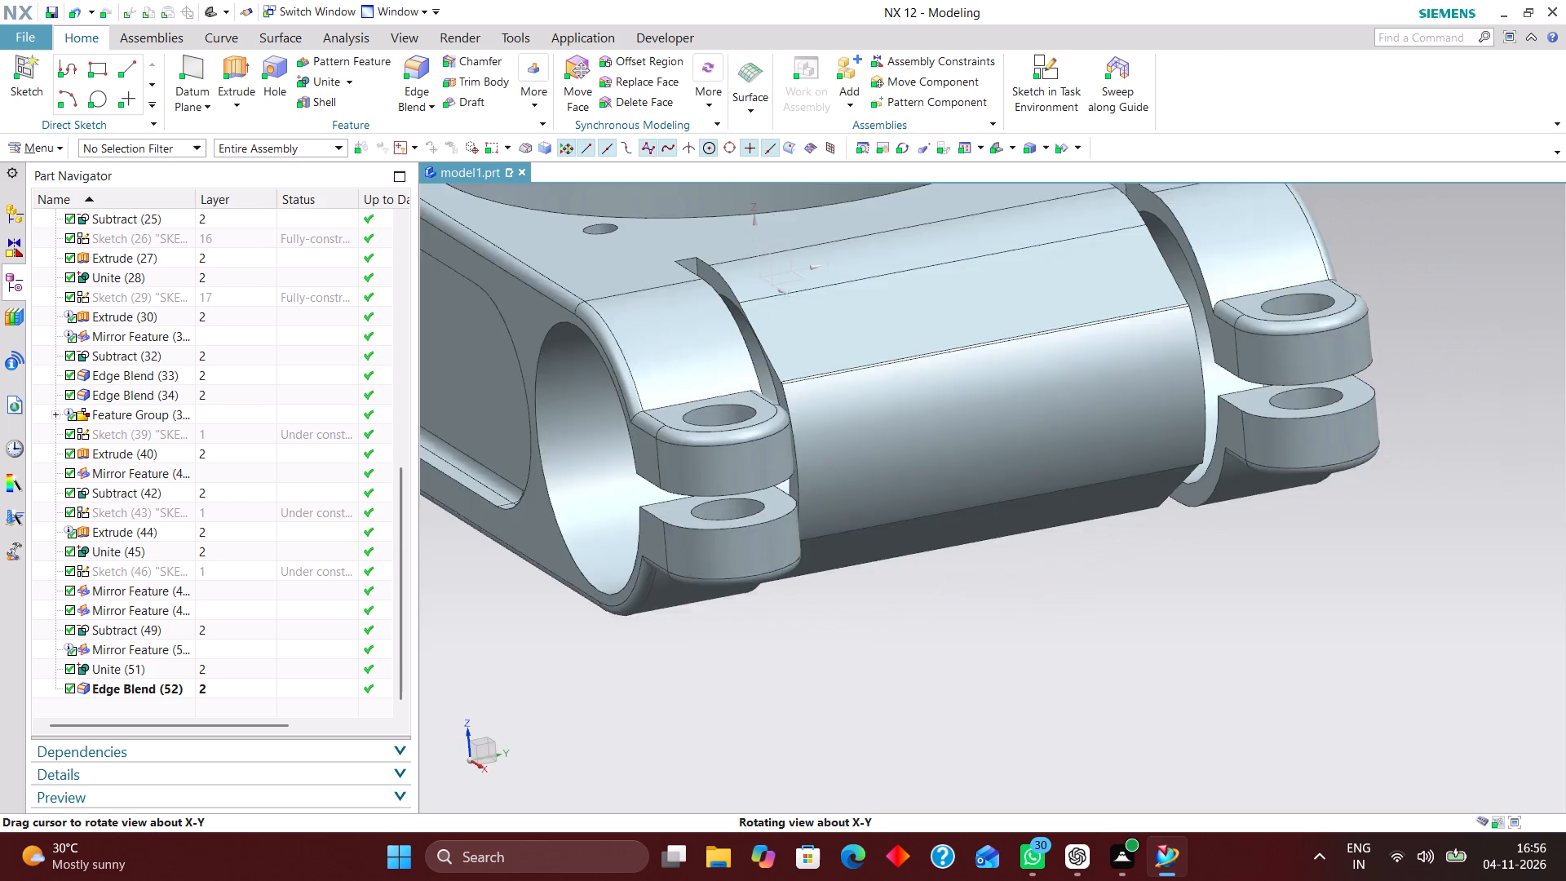
middle_drag(1313, 591, 1257, 595)
scroll(1320, 548, down, 4)
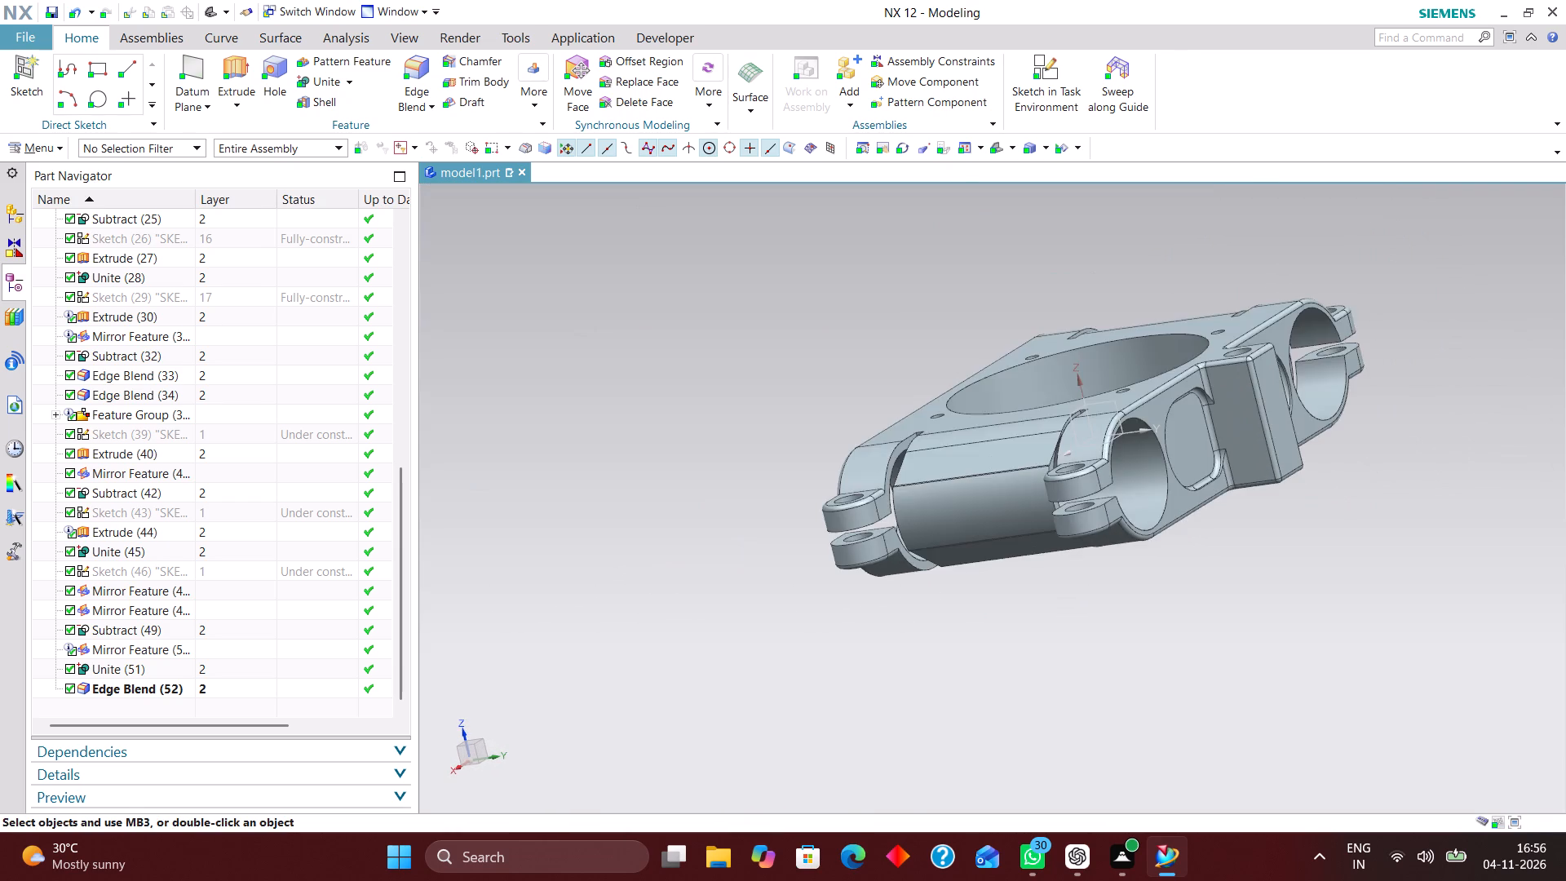
middle_drag(1369, 546, 1305, 569)
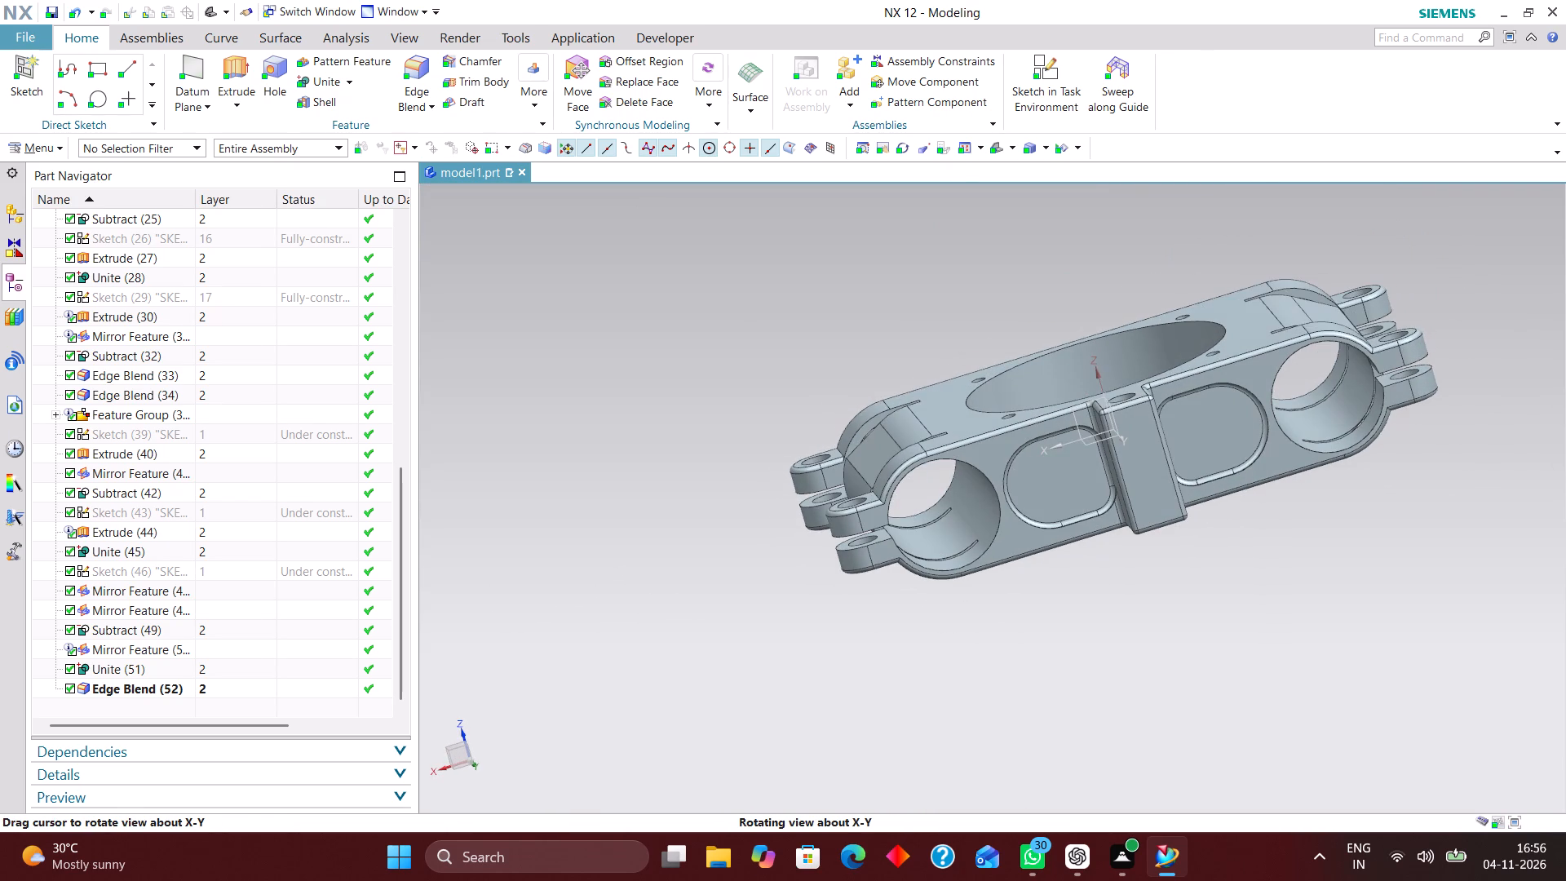
right_drag(1365, 607, 1185, 622)
Create a new task-environment sketch on the XZ datum plane.
click(1071, 83)
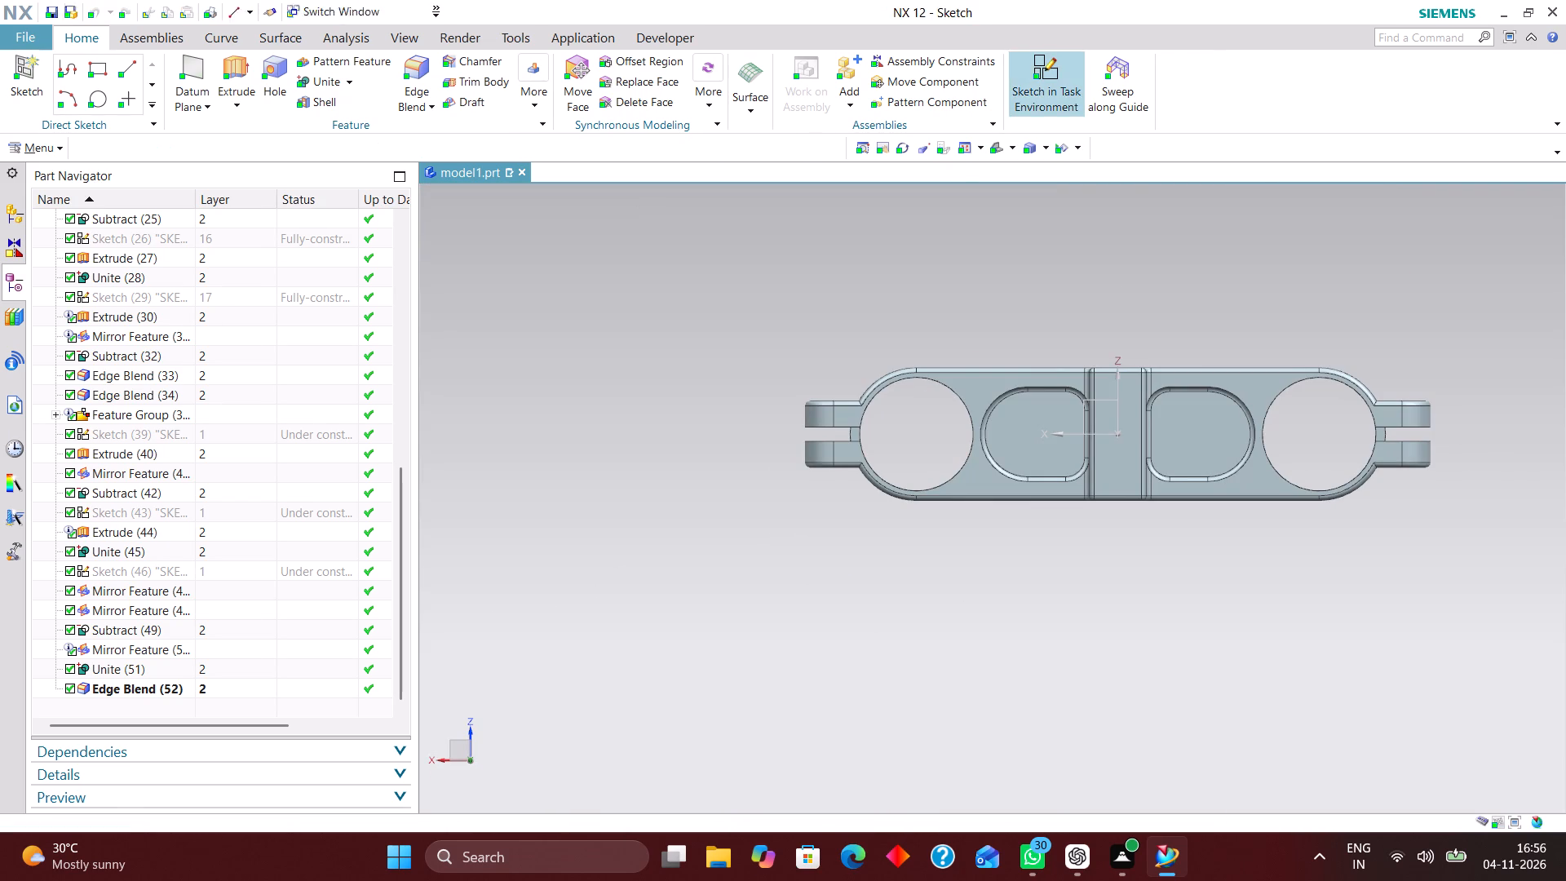
middle_drag(1064, 297, 1305, 328)
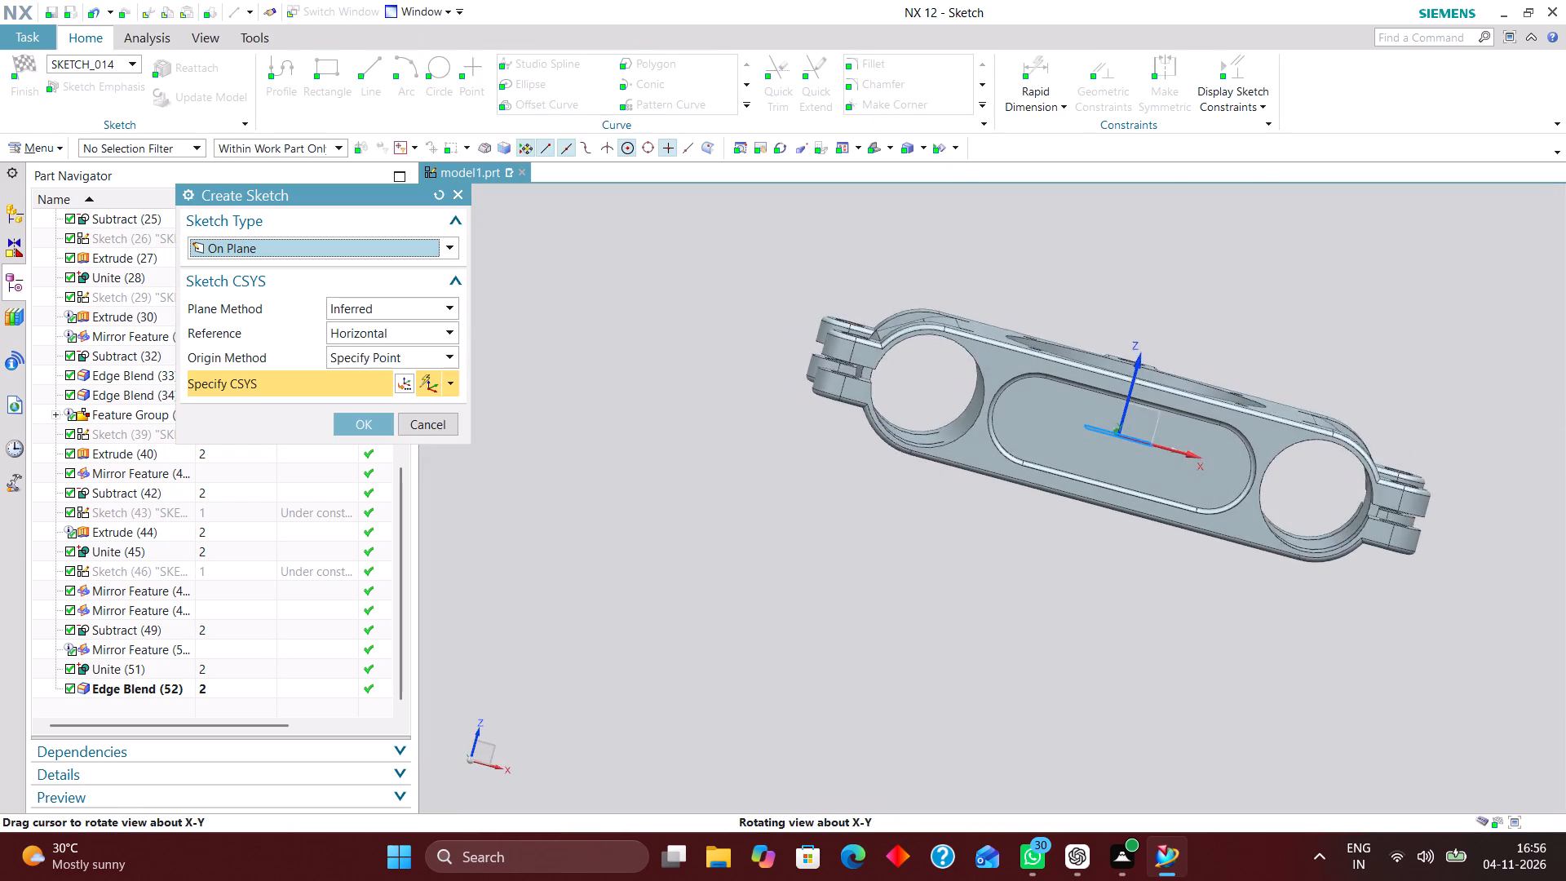
middle_drag(1305, 328, 1301, 324)
click(1151, 409)
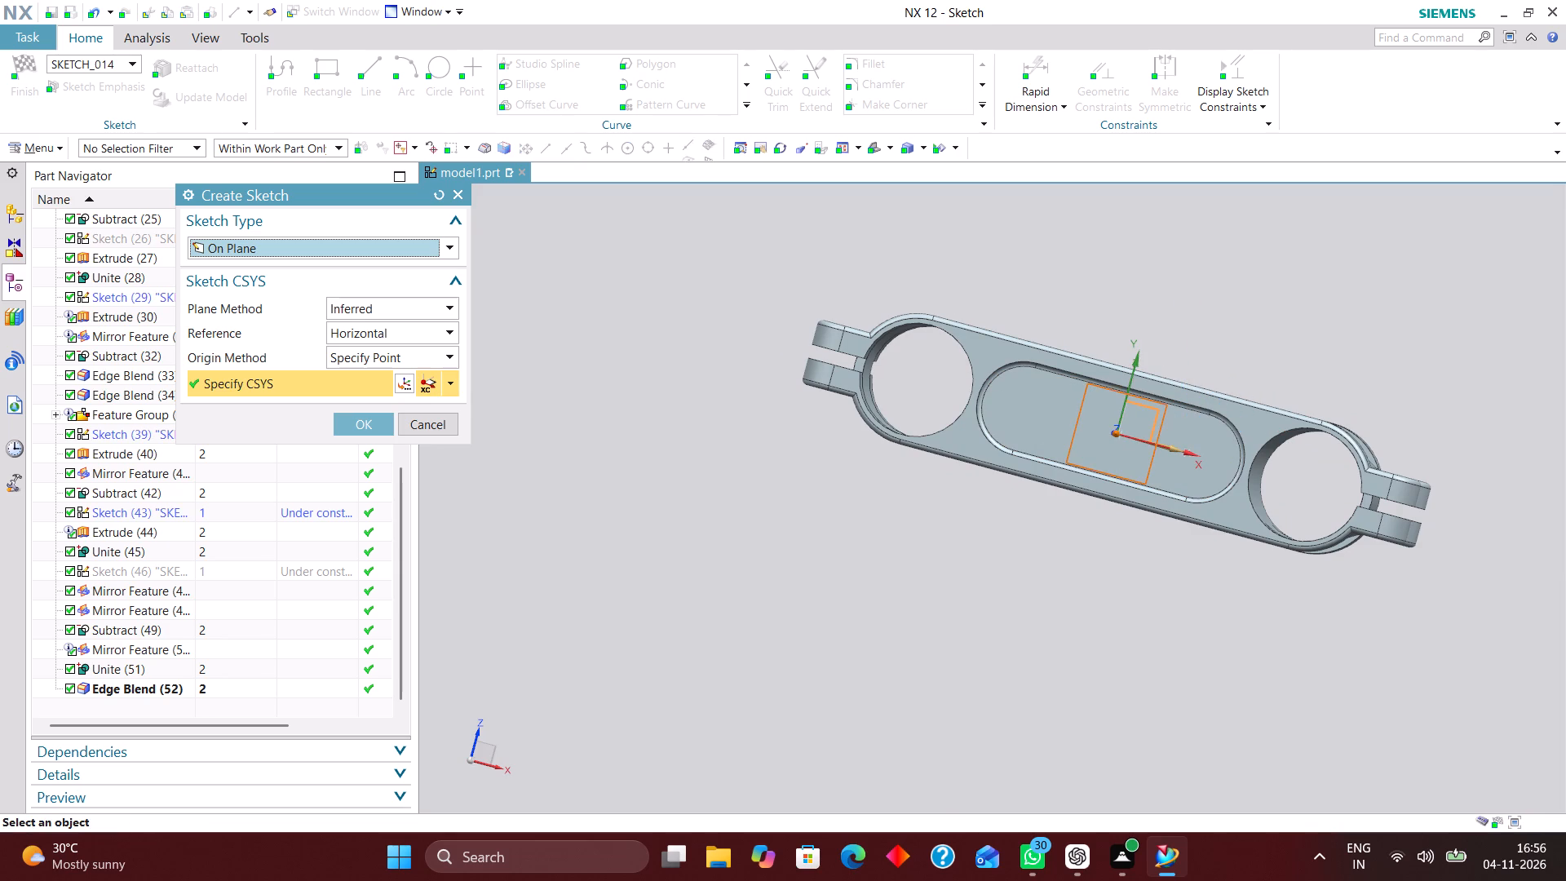
click(379, 426)
Sketch a vertical line across the full bracket height, just outside the positive-X clamp bore, with the Profile tool.
scroll(1276, 510, up, 5)
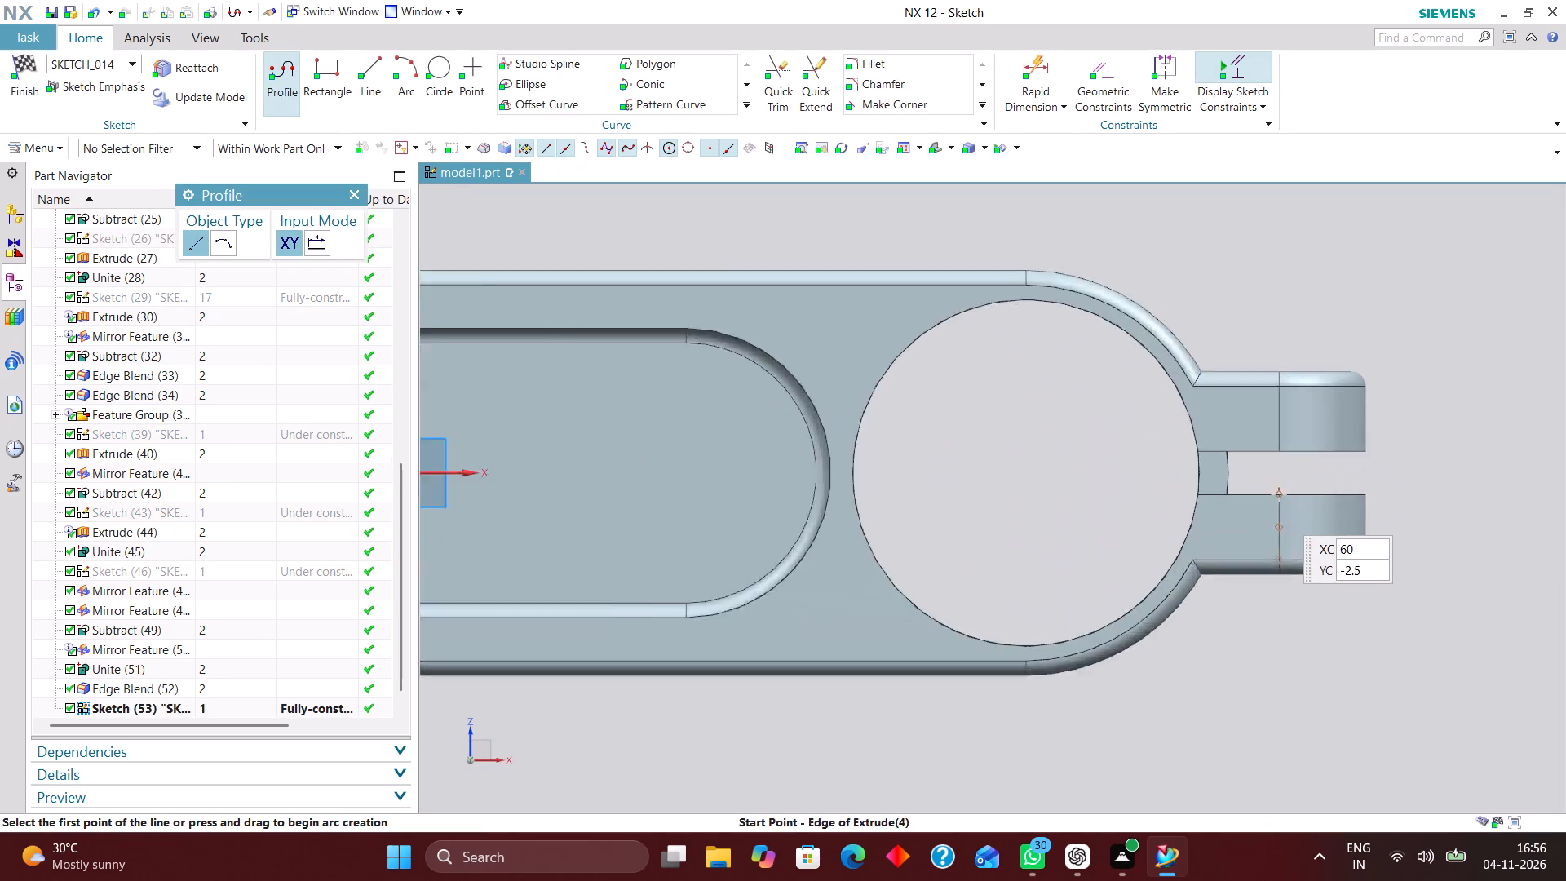
scroll(1276, 507, up, 1)
scroll(1201, 417, down, 4)
scroll(1256, 489, up, 3)
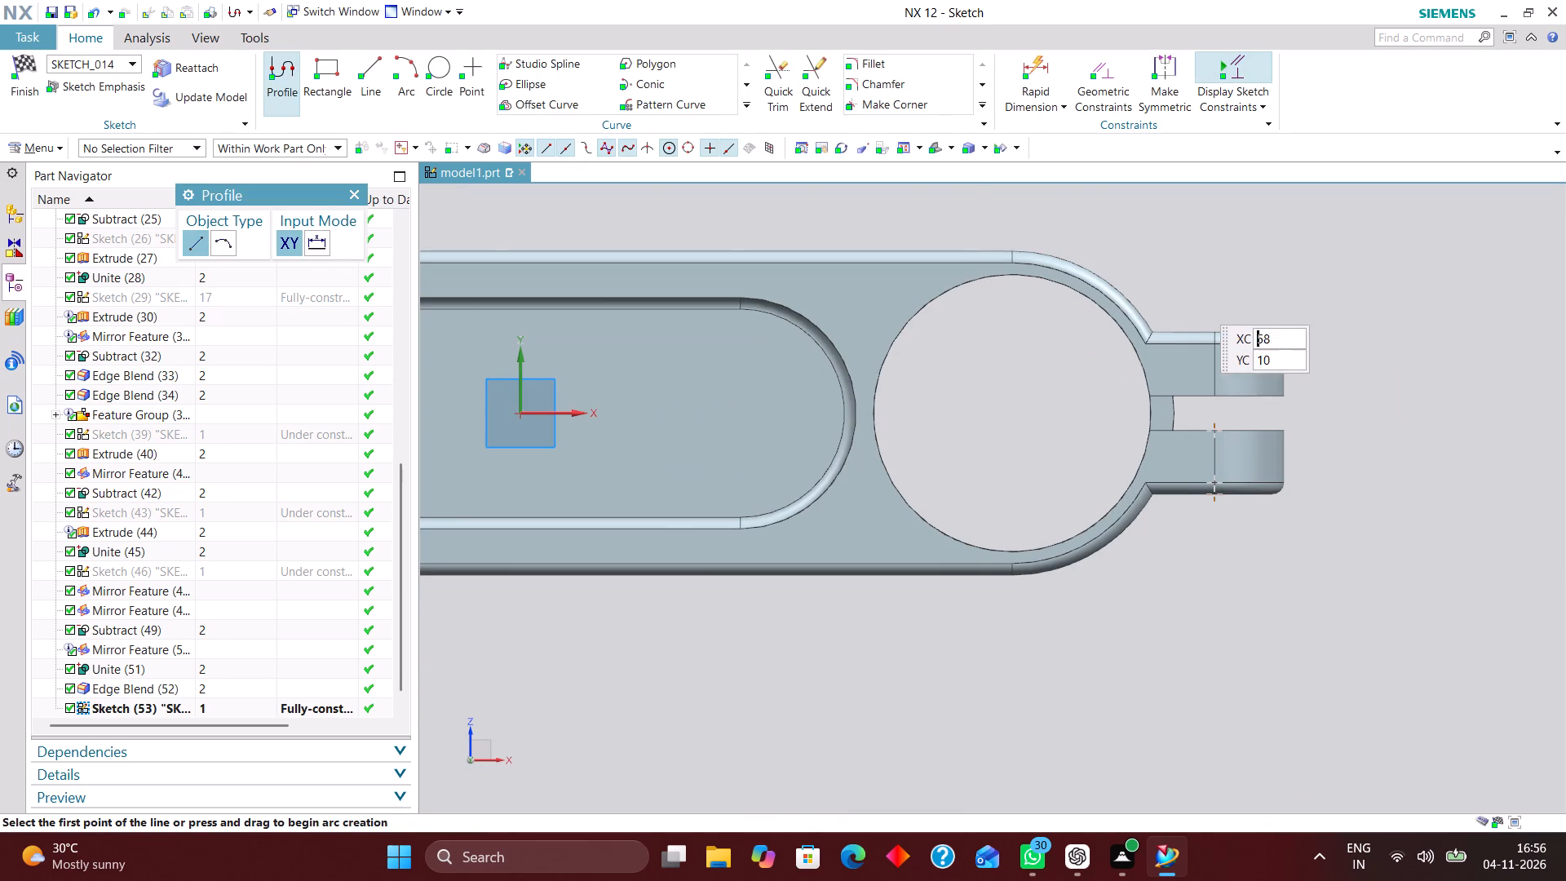
click(1160, 219)
click(1169, 574)
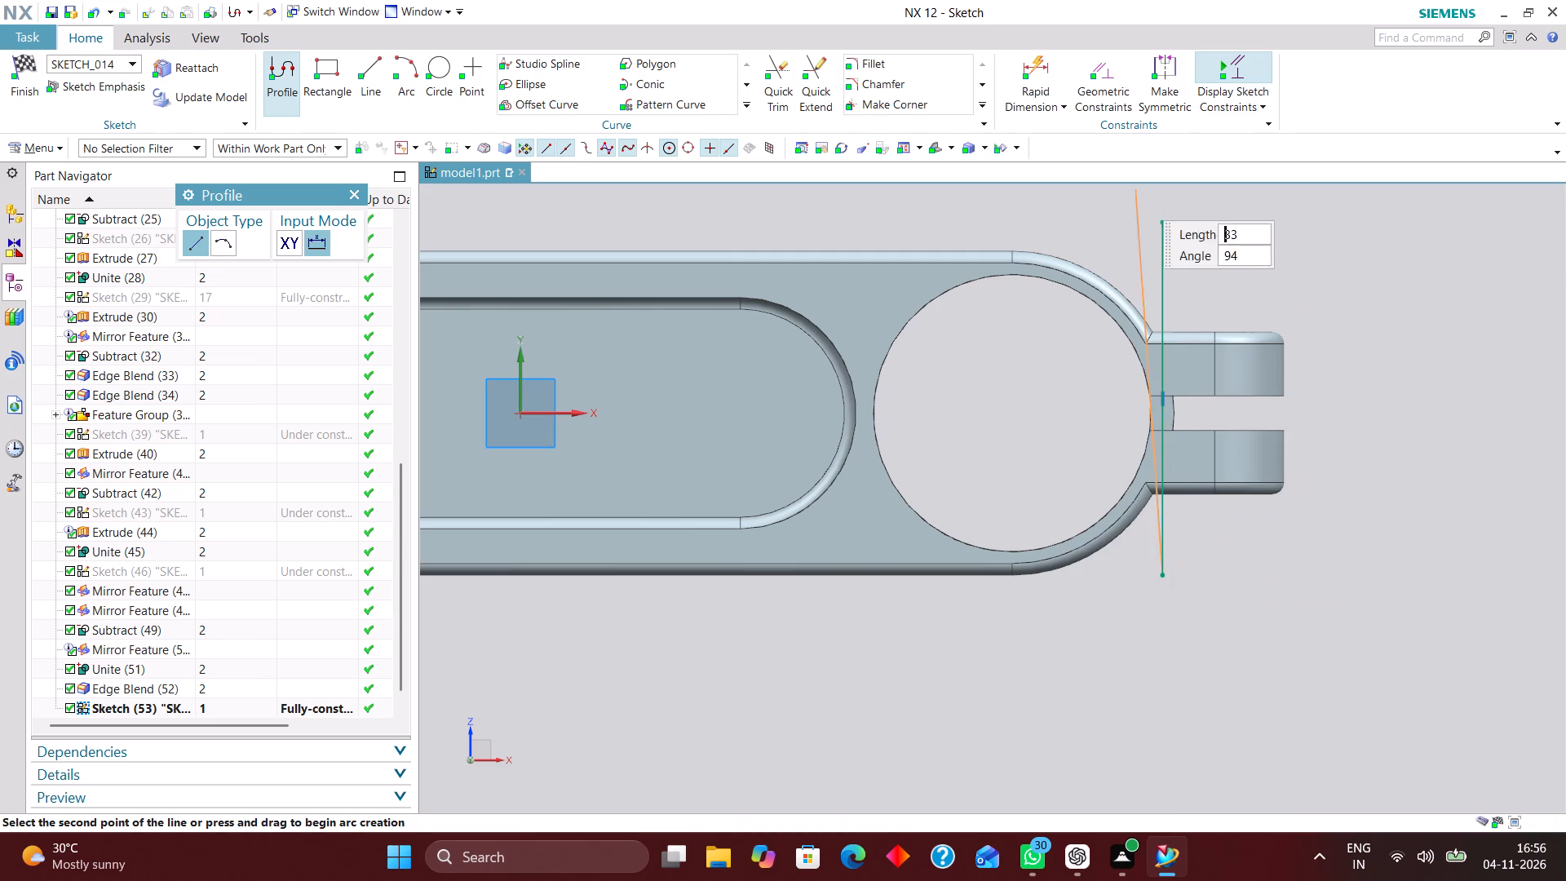
click(355, 193)
Move the vertical line tangent to the clamp bore's outermost positive-X edge and adjust its lower endpoint.
scroll(1348, 392, up, 1)
middle_click(1346, 392)
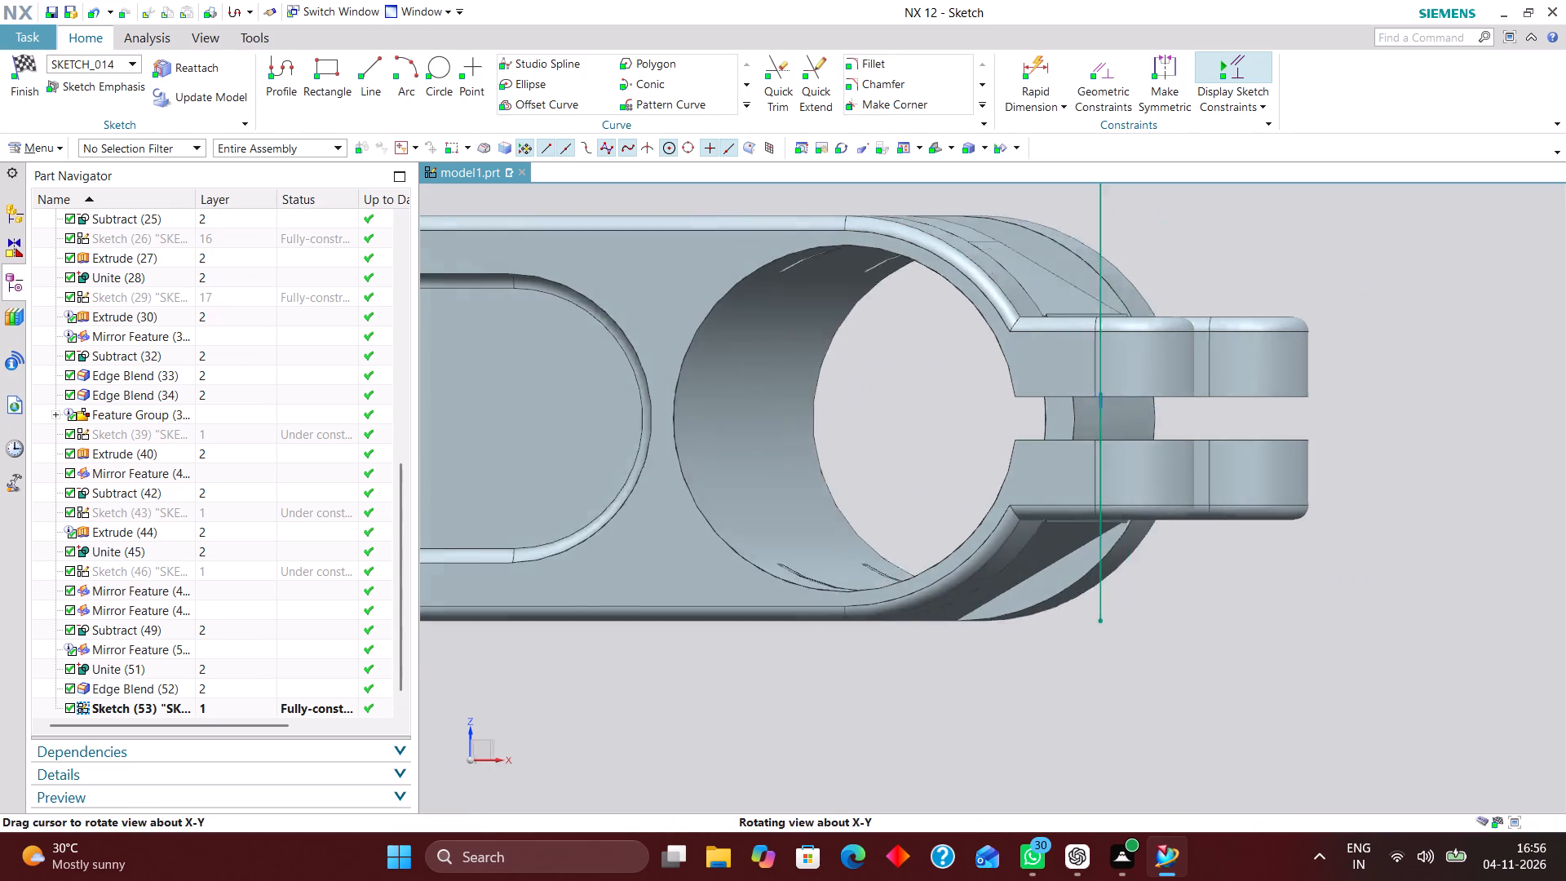
right_drag(1440, 359, 1378, 374)
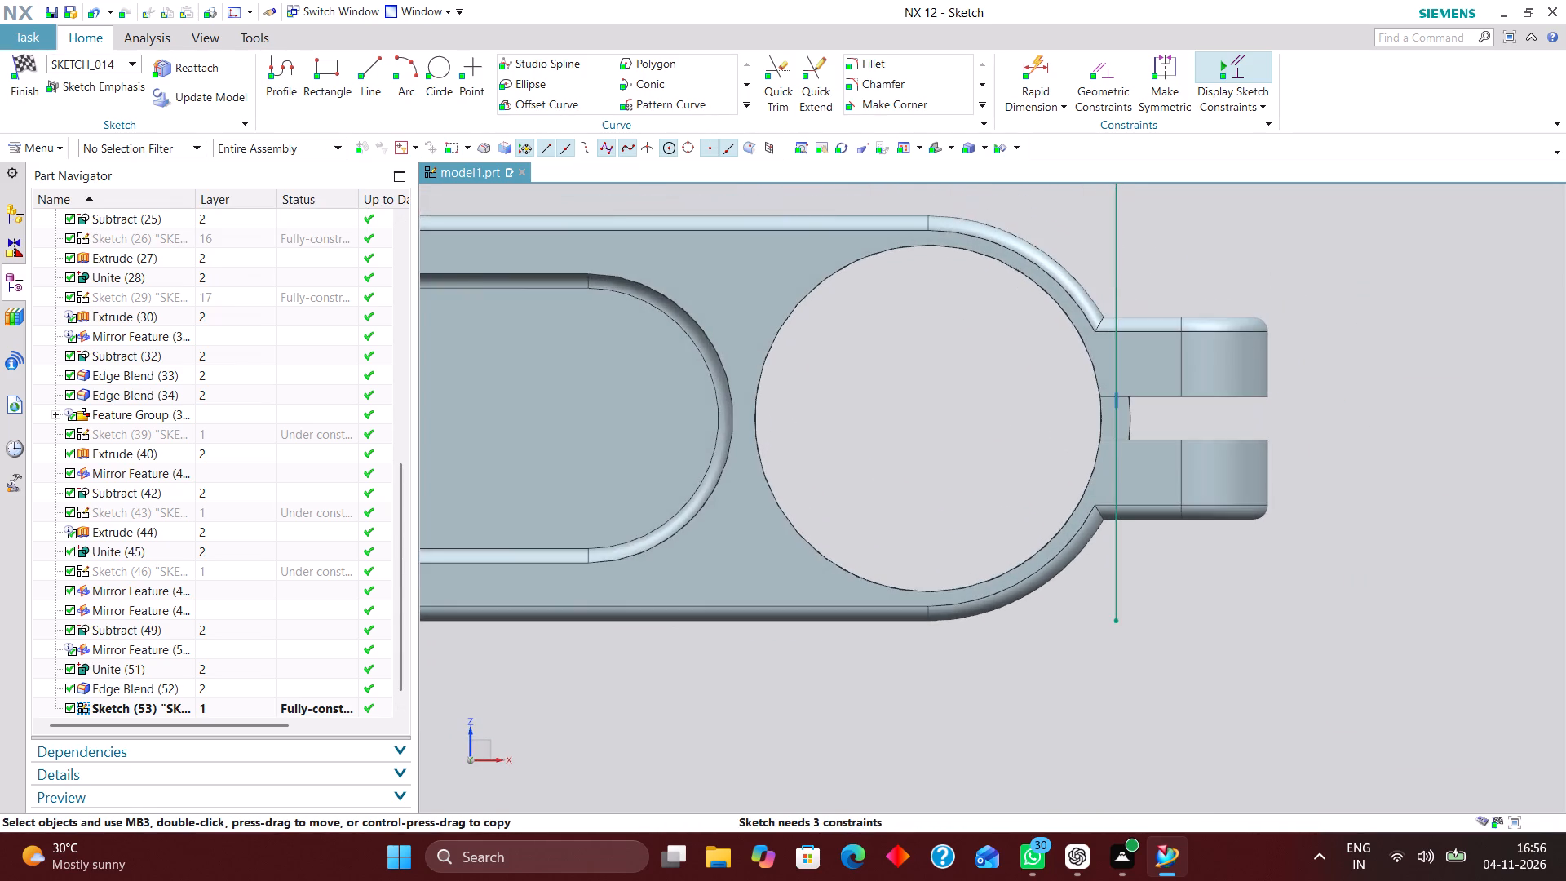
scroll(1140, 410, up, 3)
drag(1096, 392, 1062, 383)
click(1183, 418)
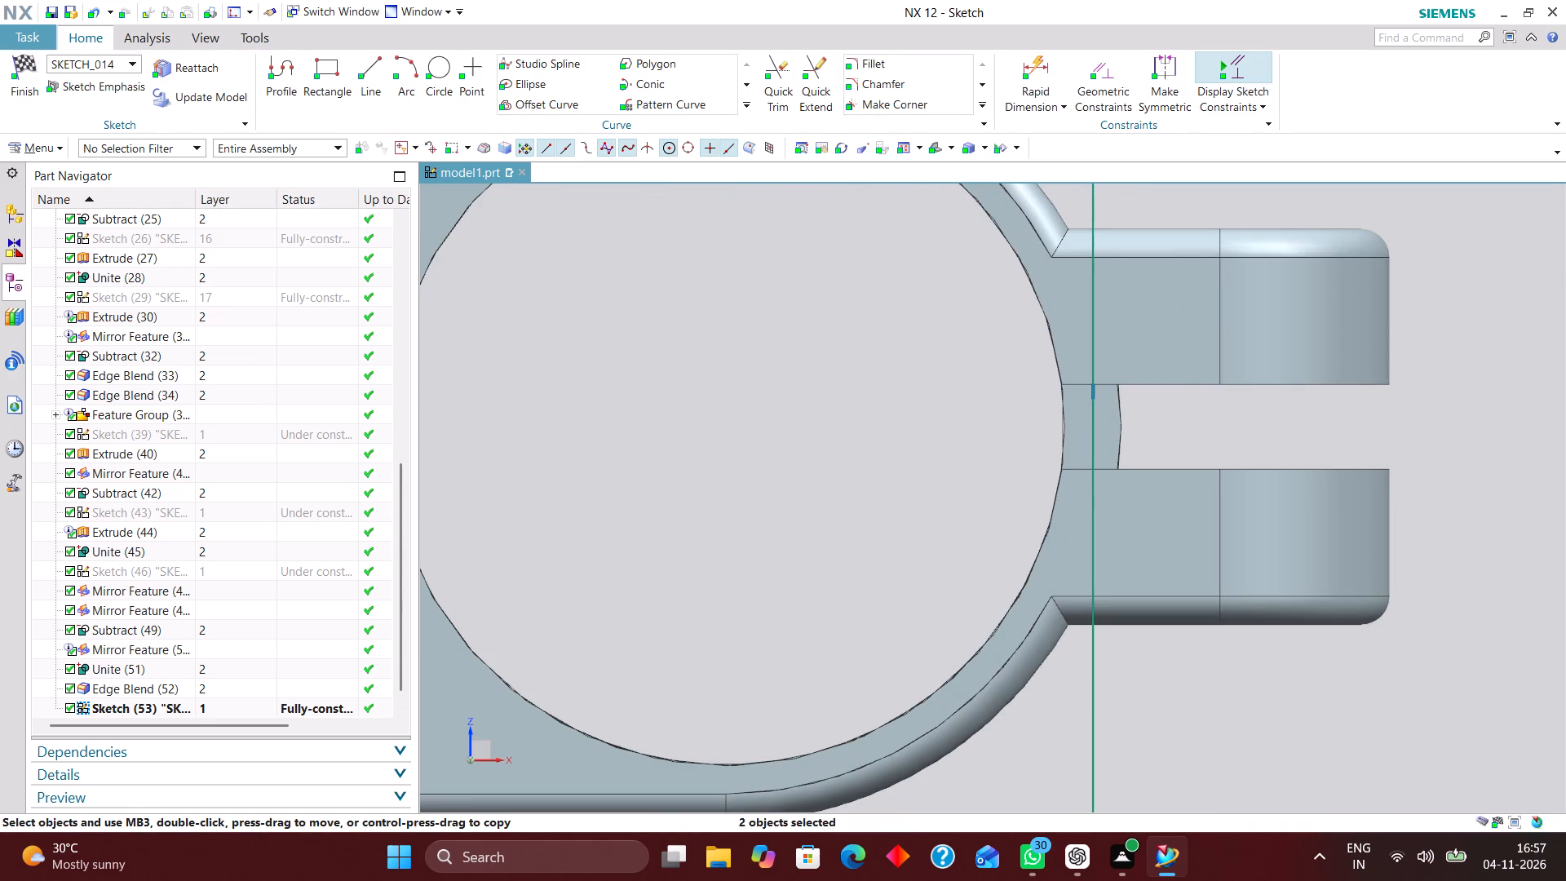
drag(1093, 392, 1077, 394)
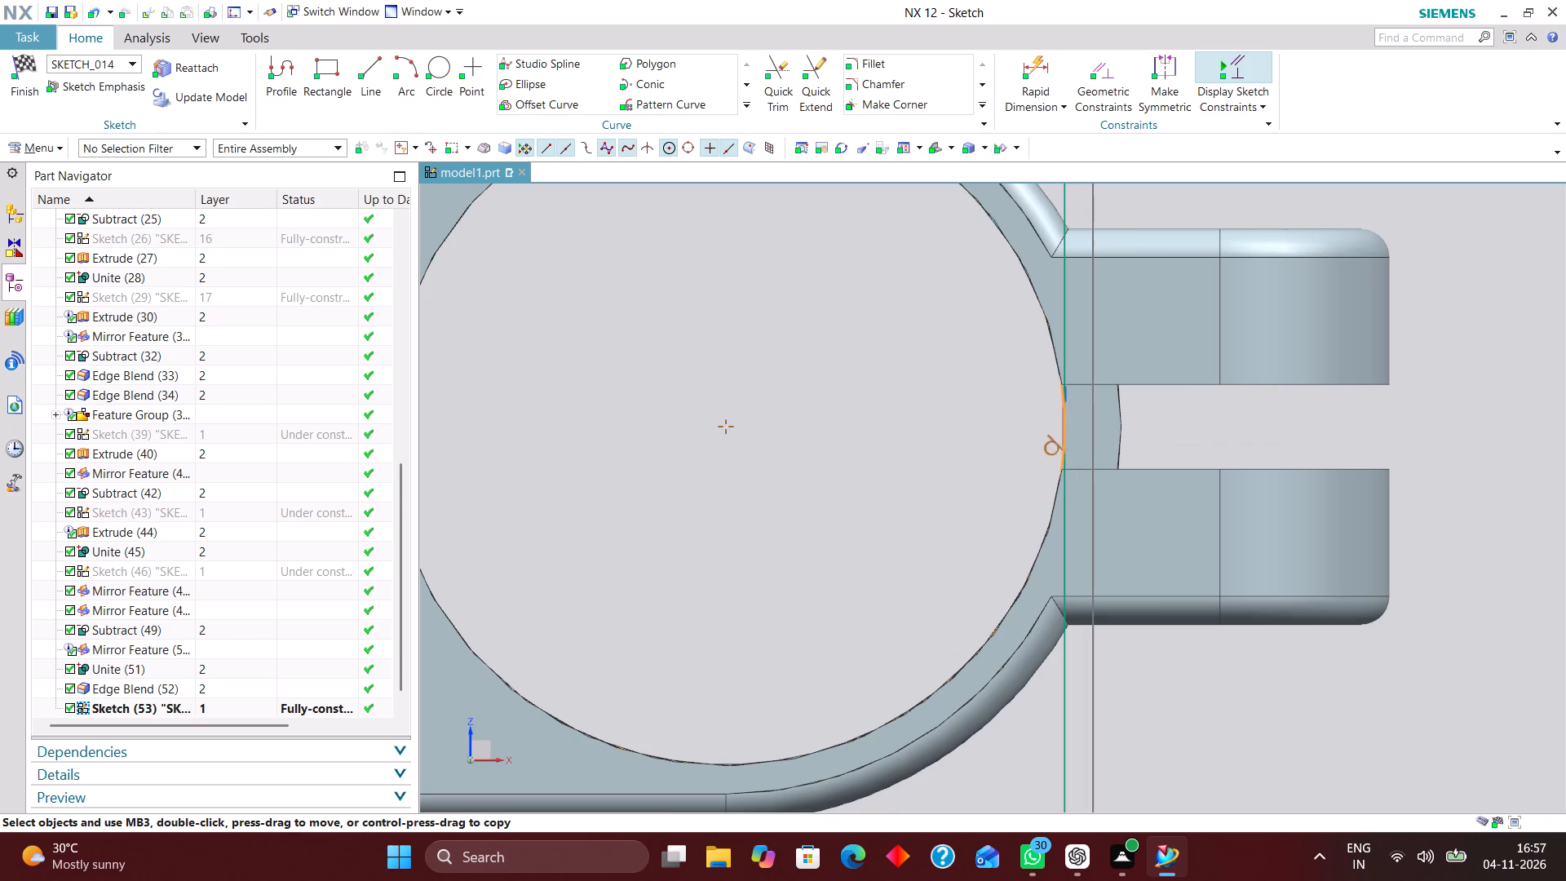
drag(1077, 394, 1083, 394)
scroll(1245, 396, down, 4)
scroll(1307, 410, up, 1)
middle_drag(1313, 410, 1343, 410)
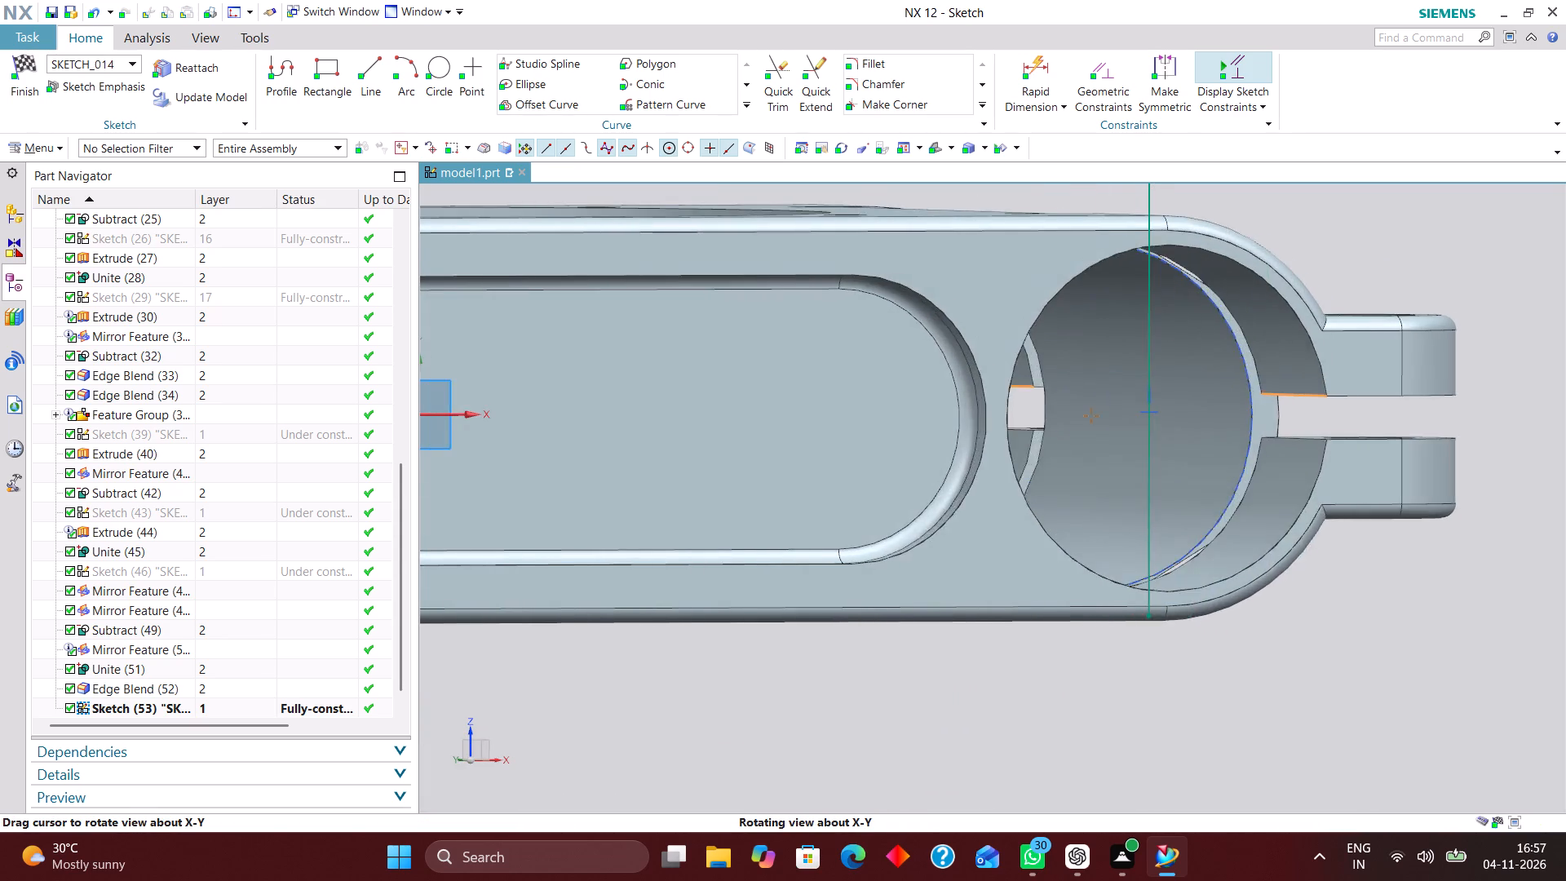
middle_drag(1343, 410, 1321, 418)
right_drag(1392, 355, 1322, 362)
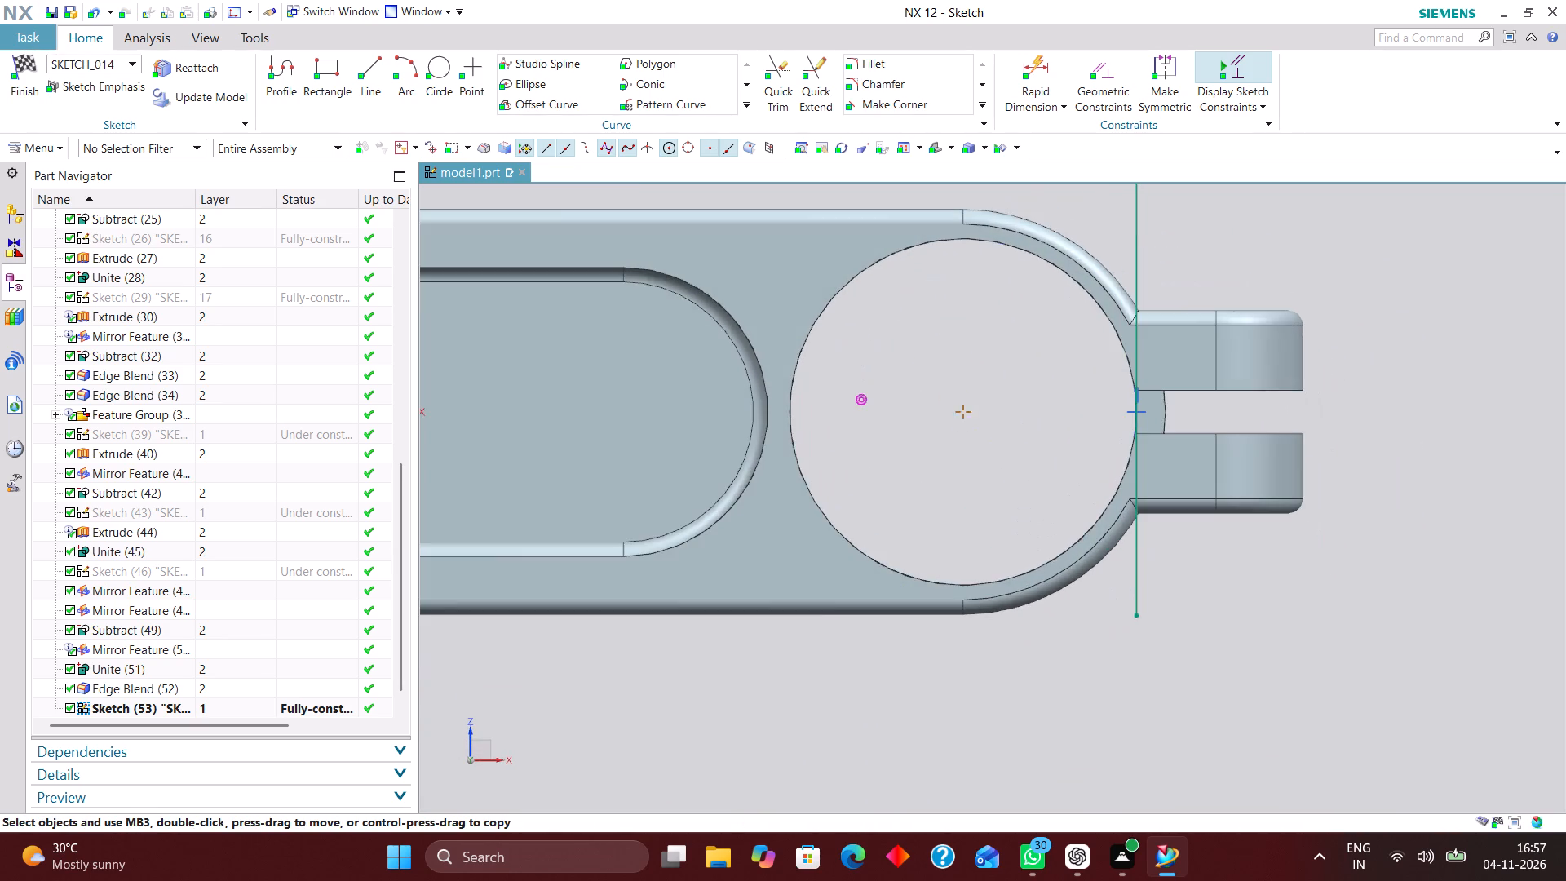
scroll(1179, 427, down, 2)
drag(1150, 555, 1149, 567)
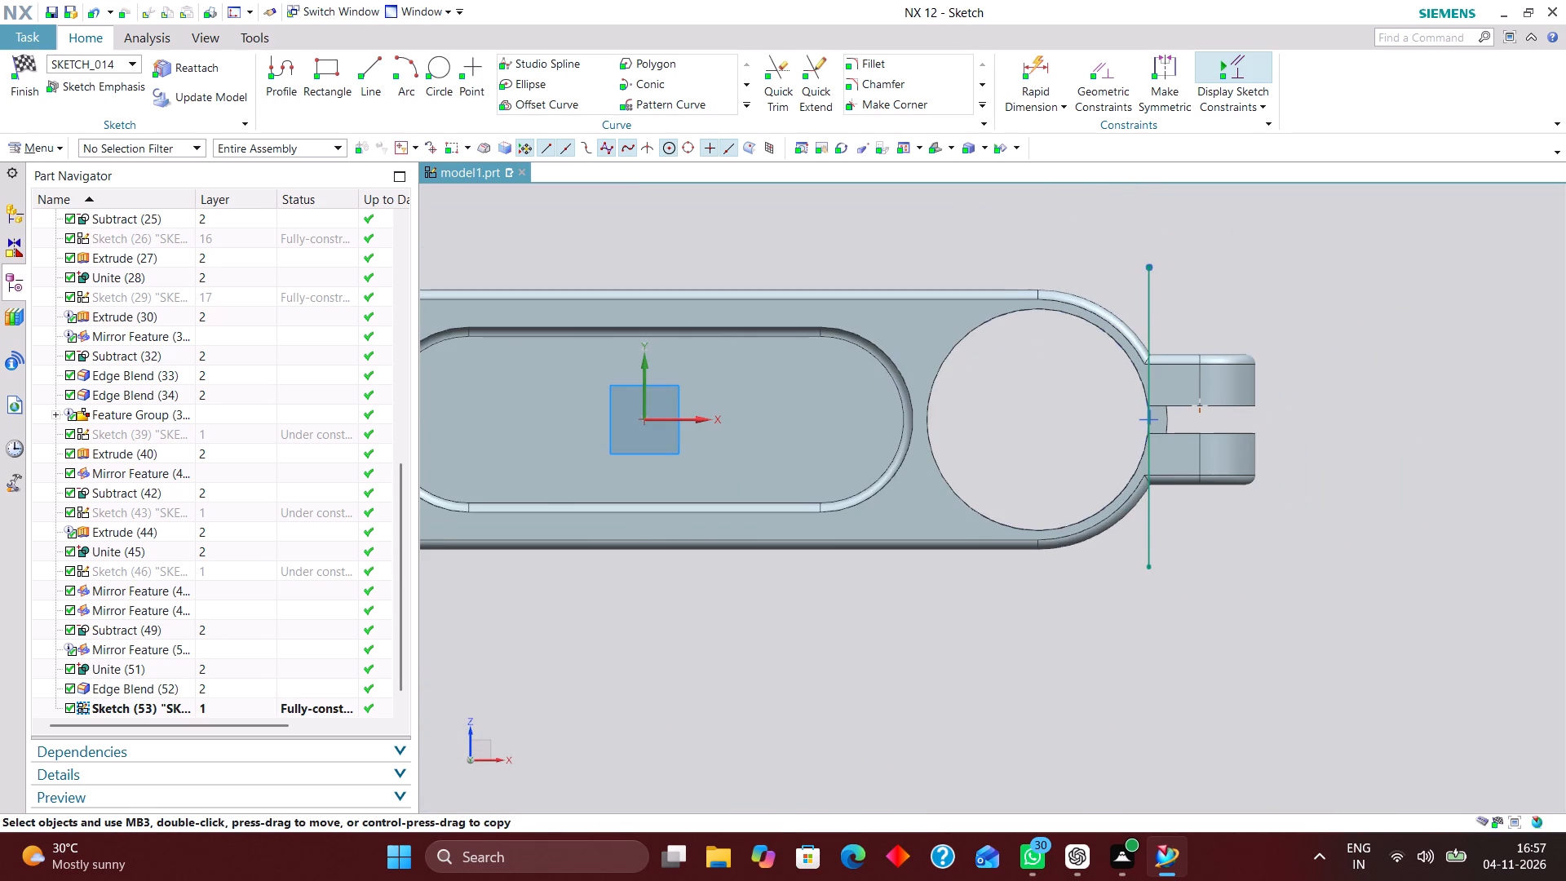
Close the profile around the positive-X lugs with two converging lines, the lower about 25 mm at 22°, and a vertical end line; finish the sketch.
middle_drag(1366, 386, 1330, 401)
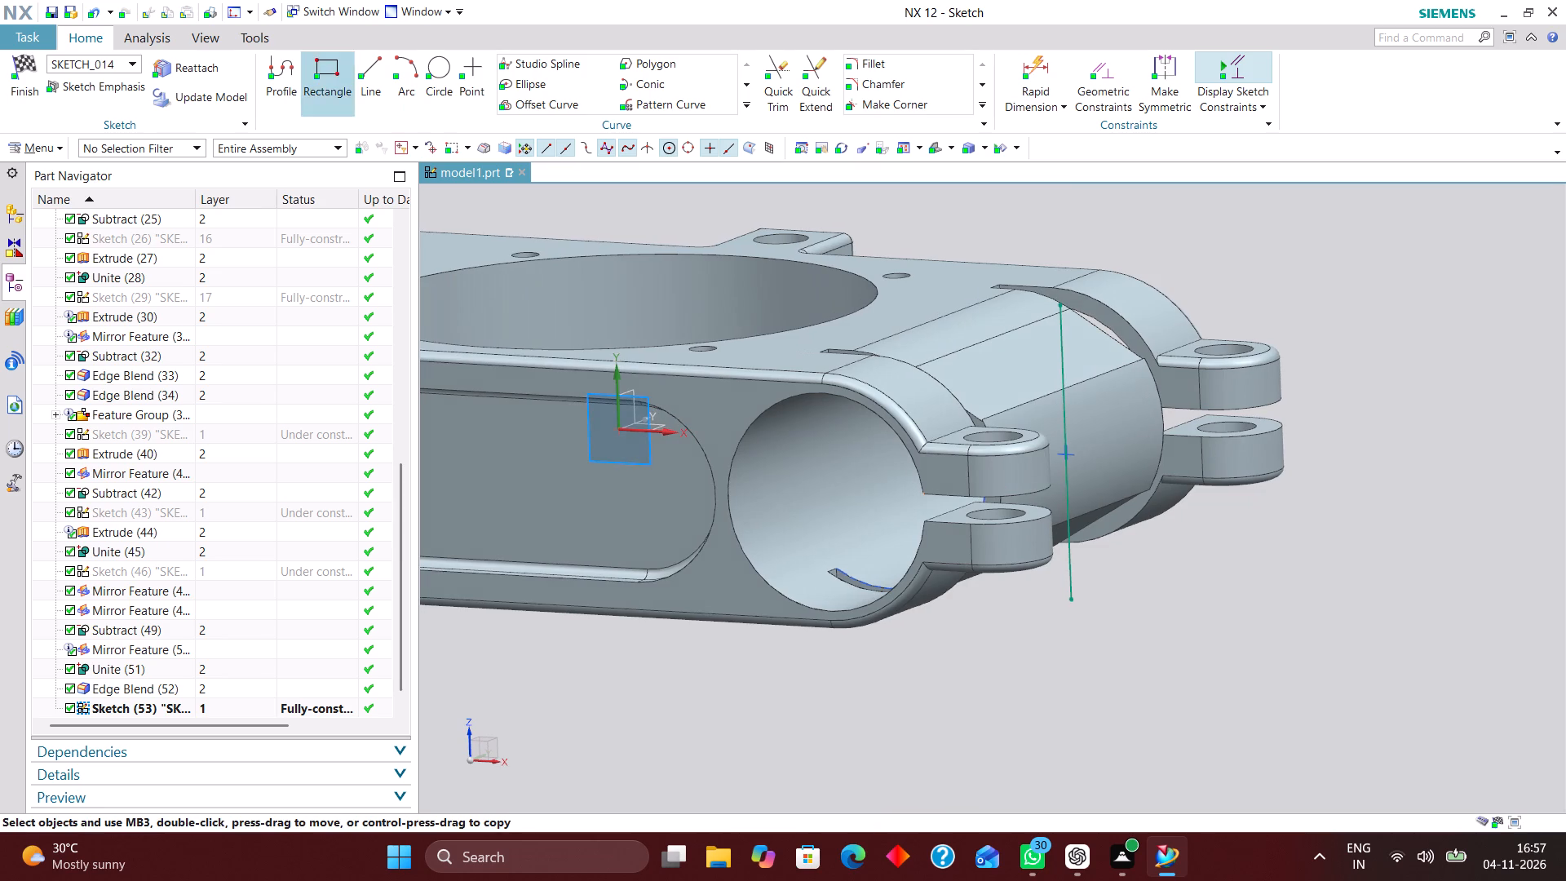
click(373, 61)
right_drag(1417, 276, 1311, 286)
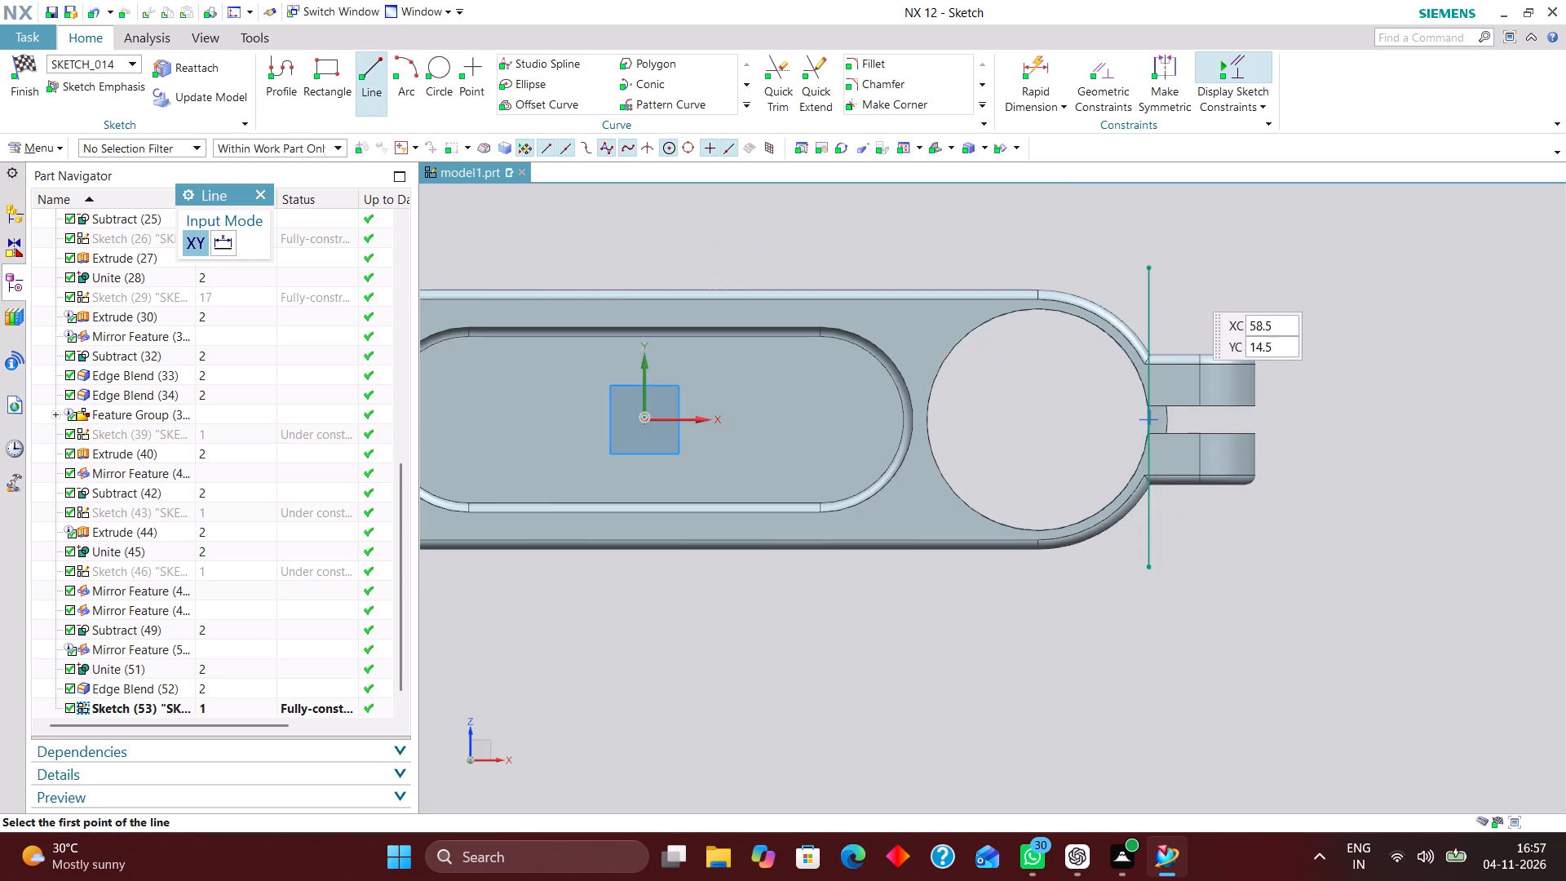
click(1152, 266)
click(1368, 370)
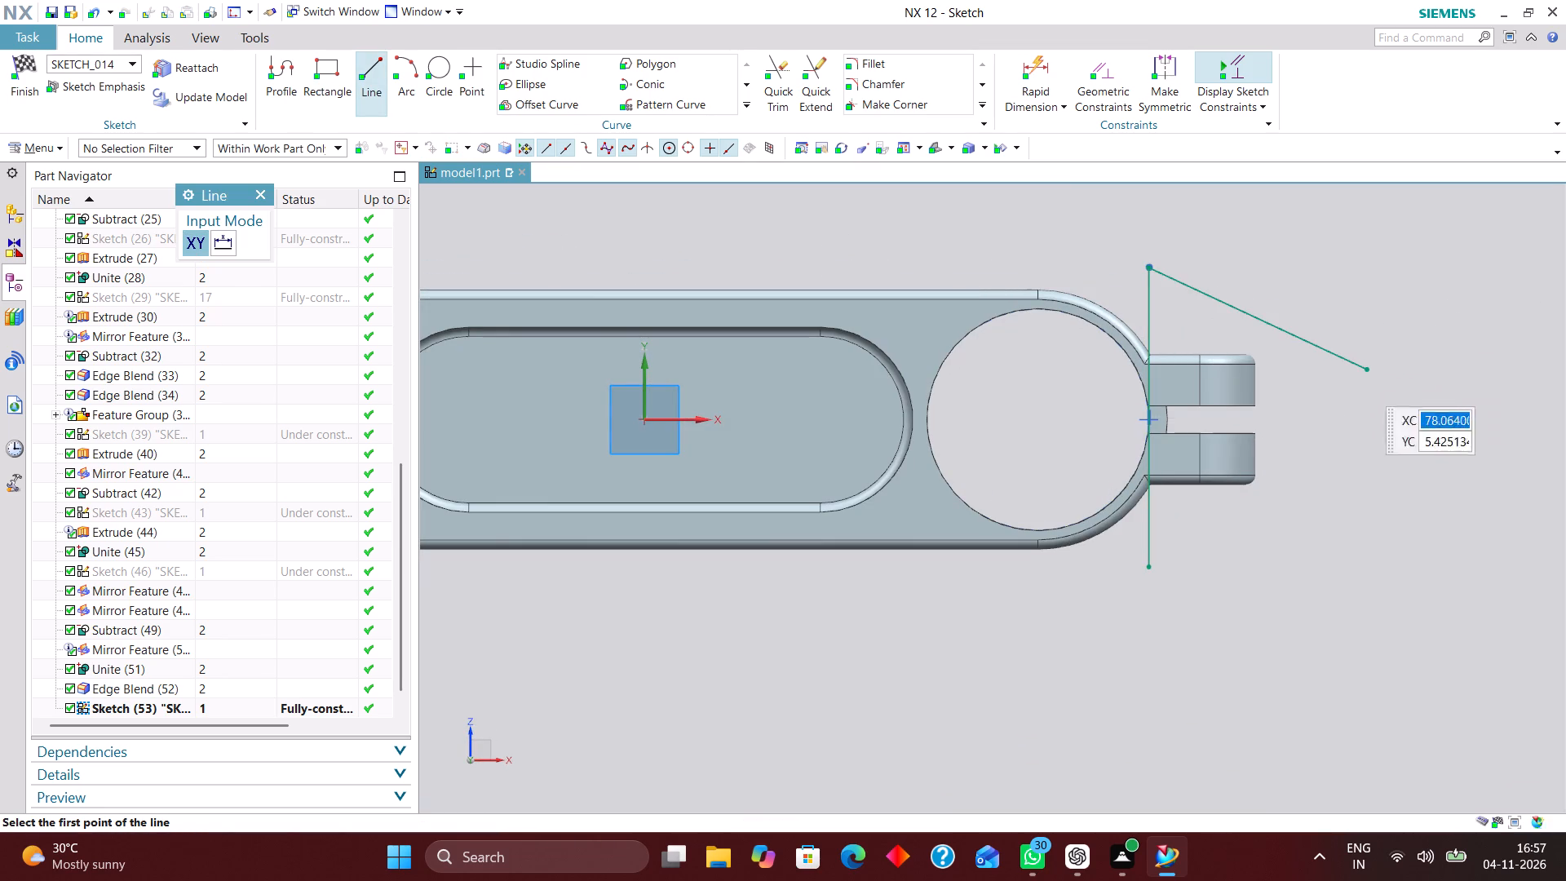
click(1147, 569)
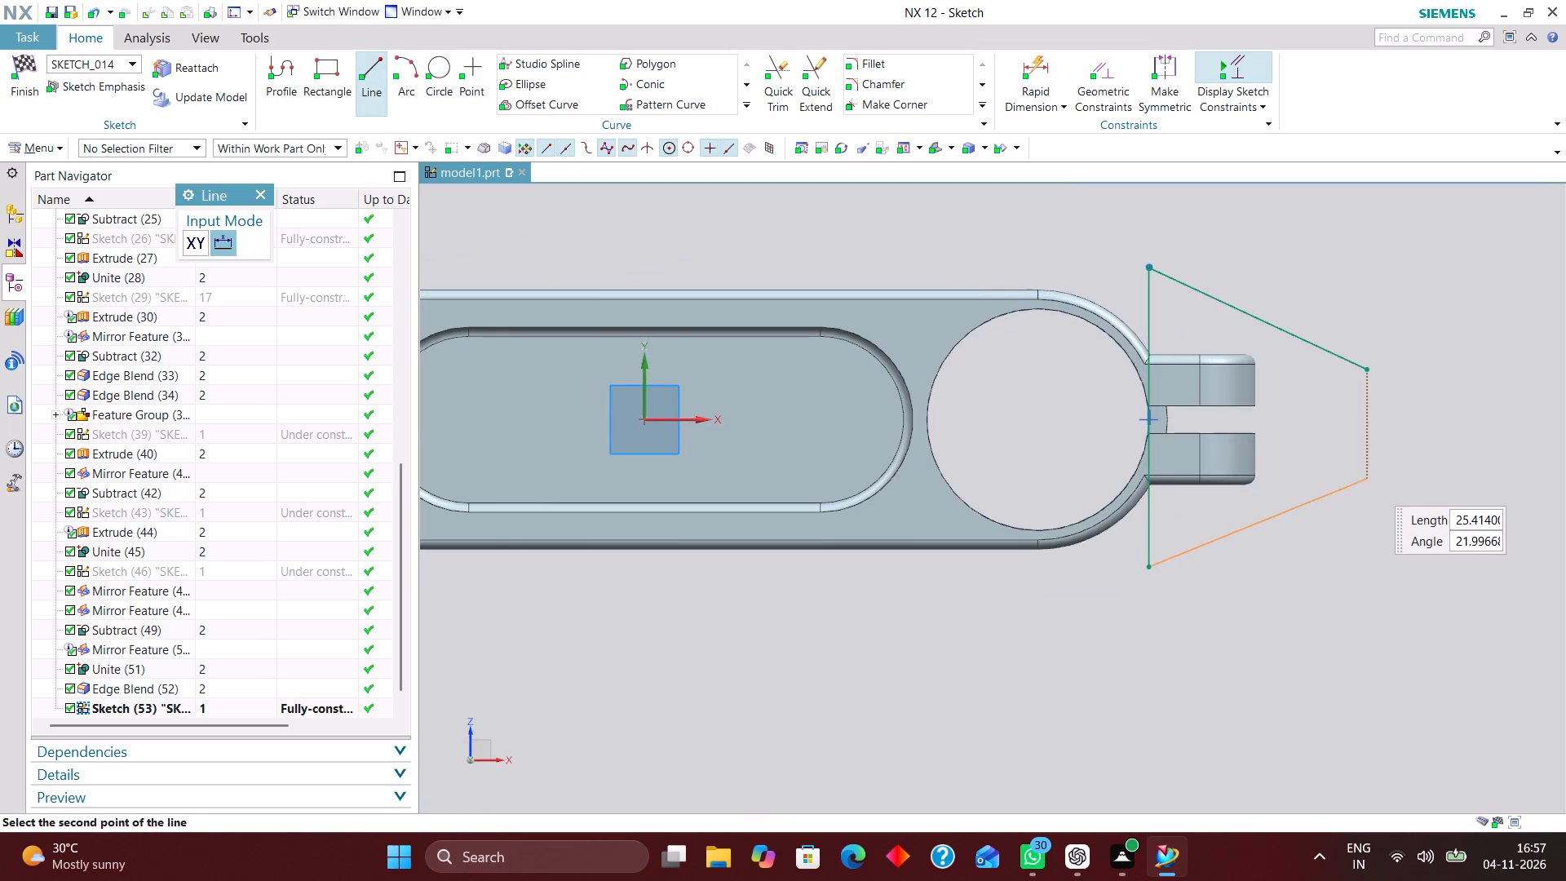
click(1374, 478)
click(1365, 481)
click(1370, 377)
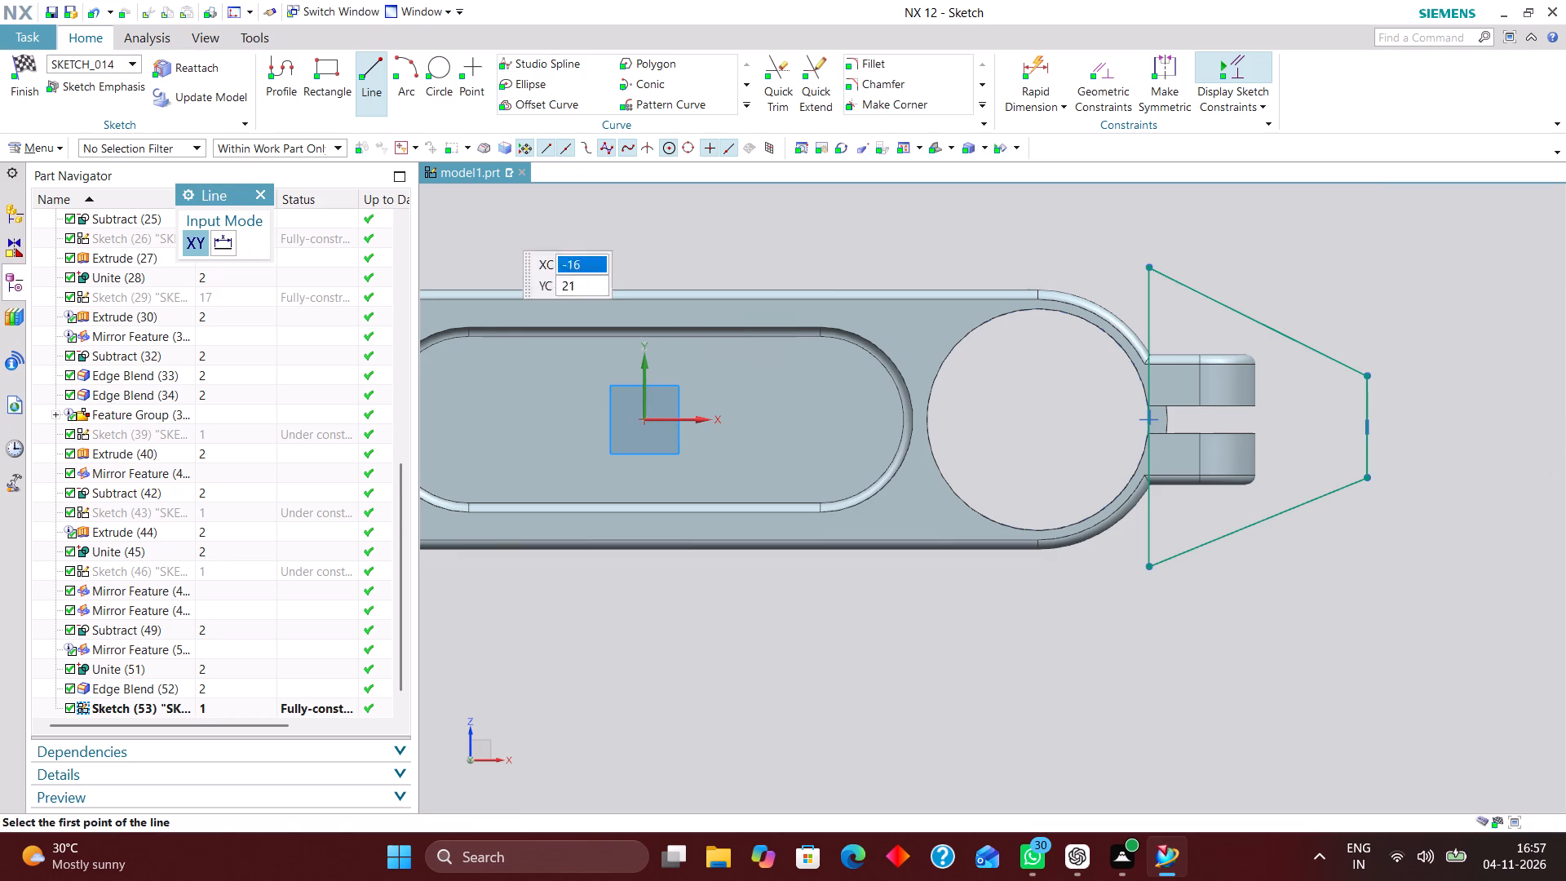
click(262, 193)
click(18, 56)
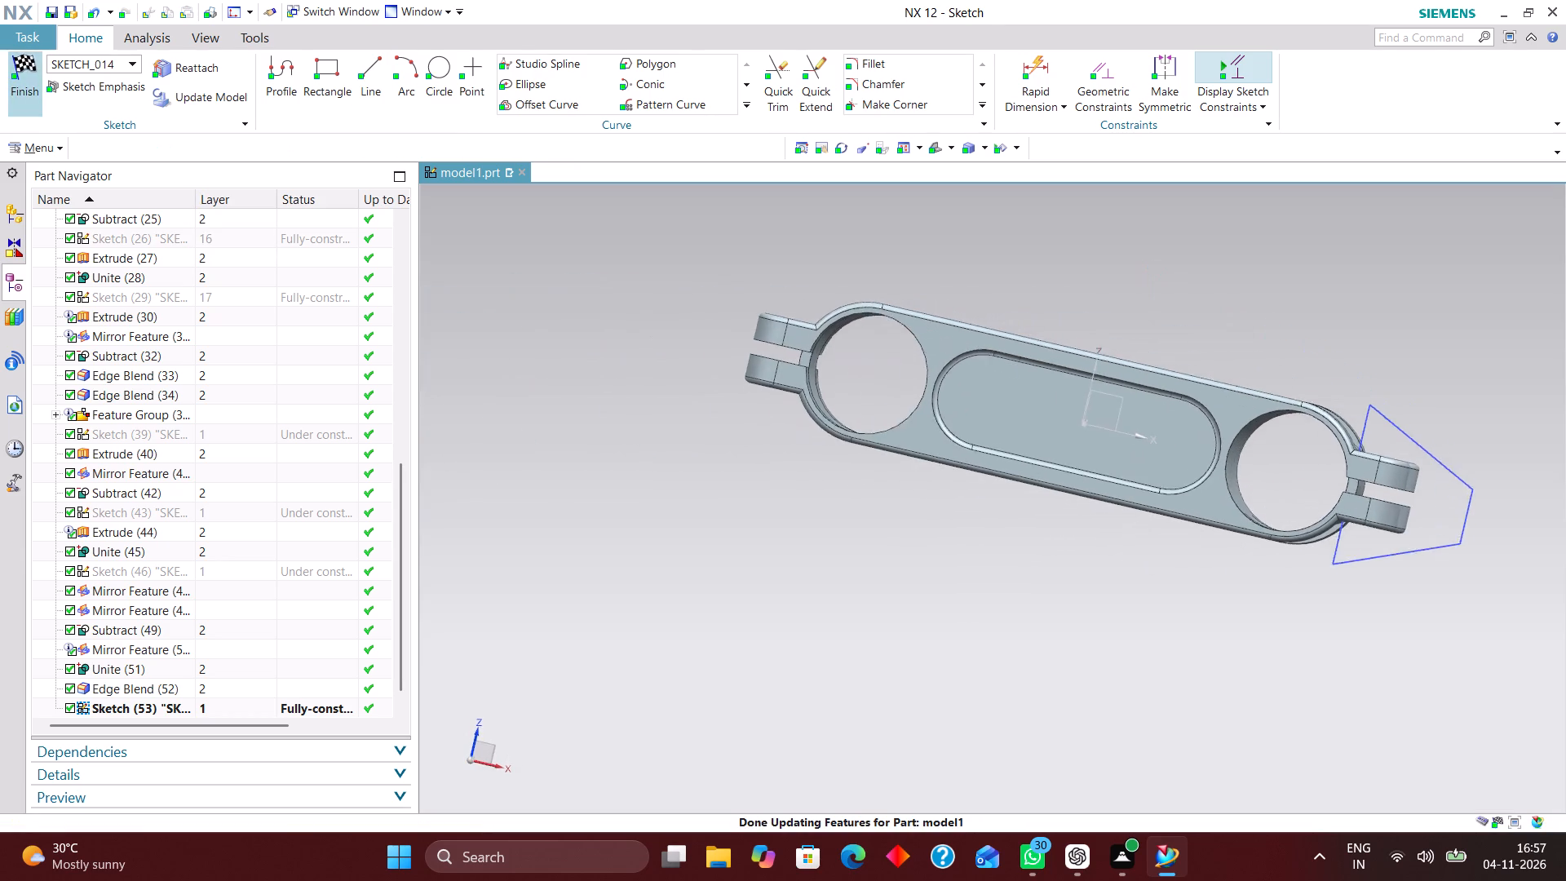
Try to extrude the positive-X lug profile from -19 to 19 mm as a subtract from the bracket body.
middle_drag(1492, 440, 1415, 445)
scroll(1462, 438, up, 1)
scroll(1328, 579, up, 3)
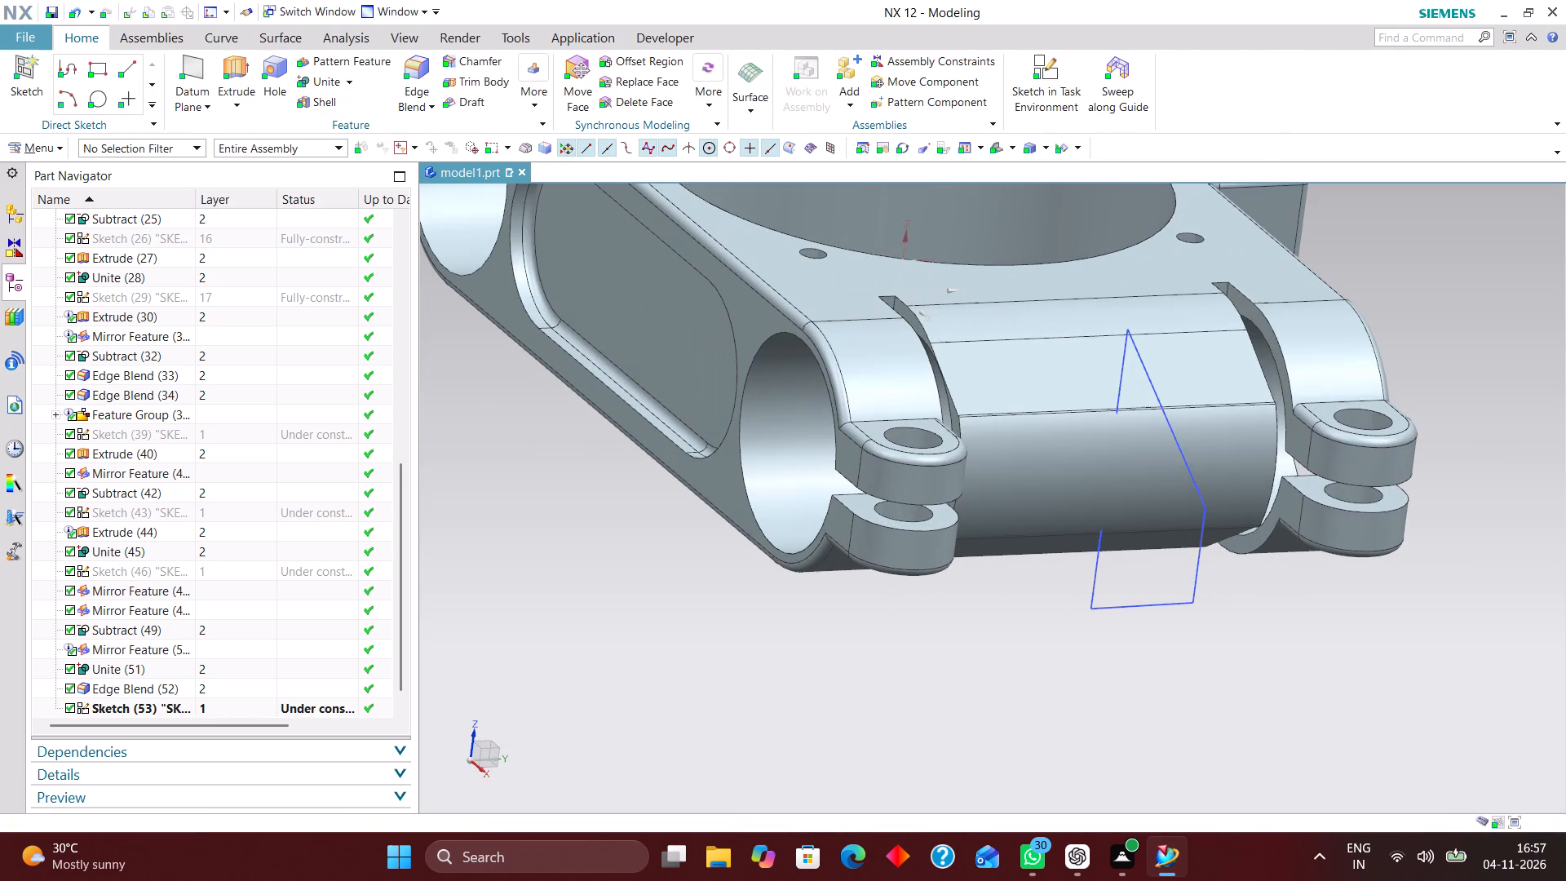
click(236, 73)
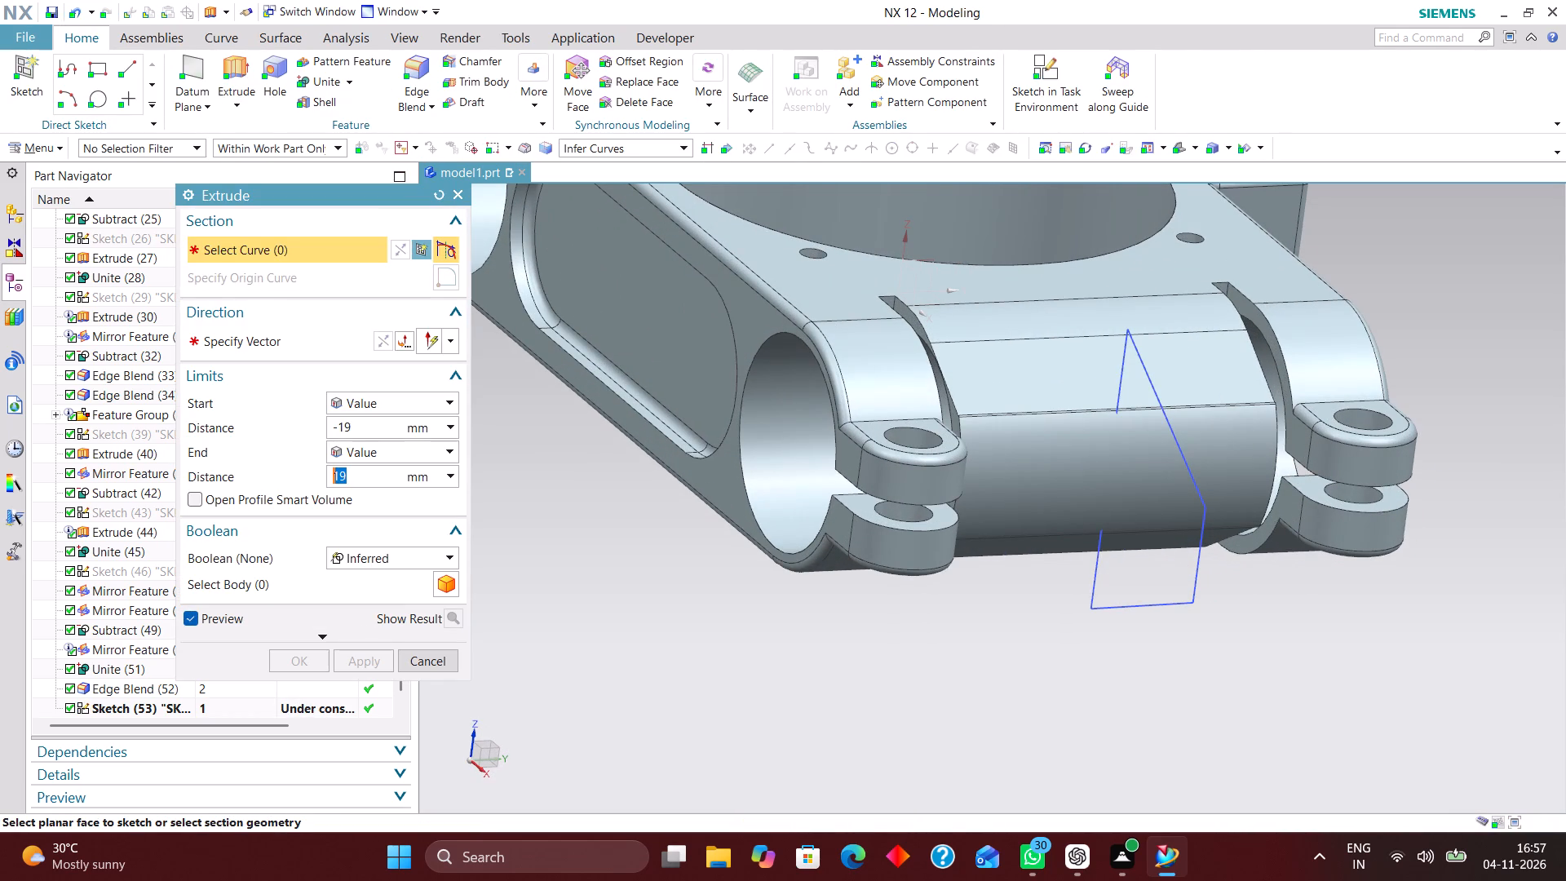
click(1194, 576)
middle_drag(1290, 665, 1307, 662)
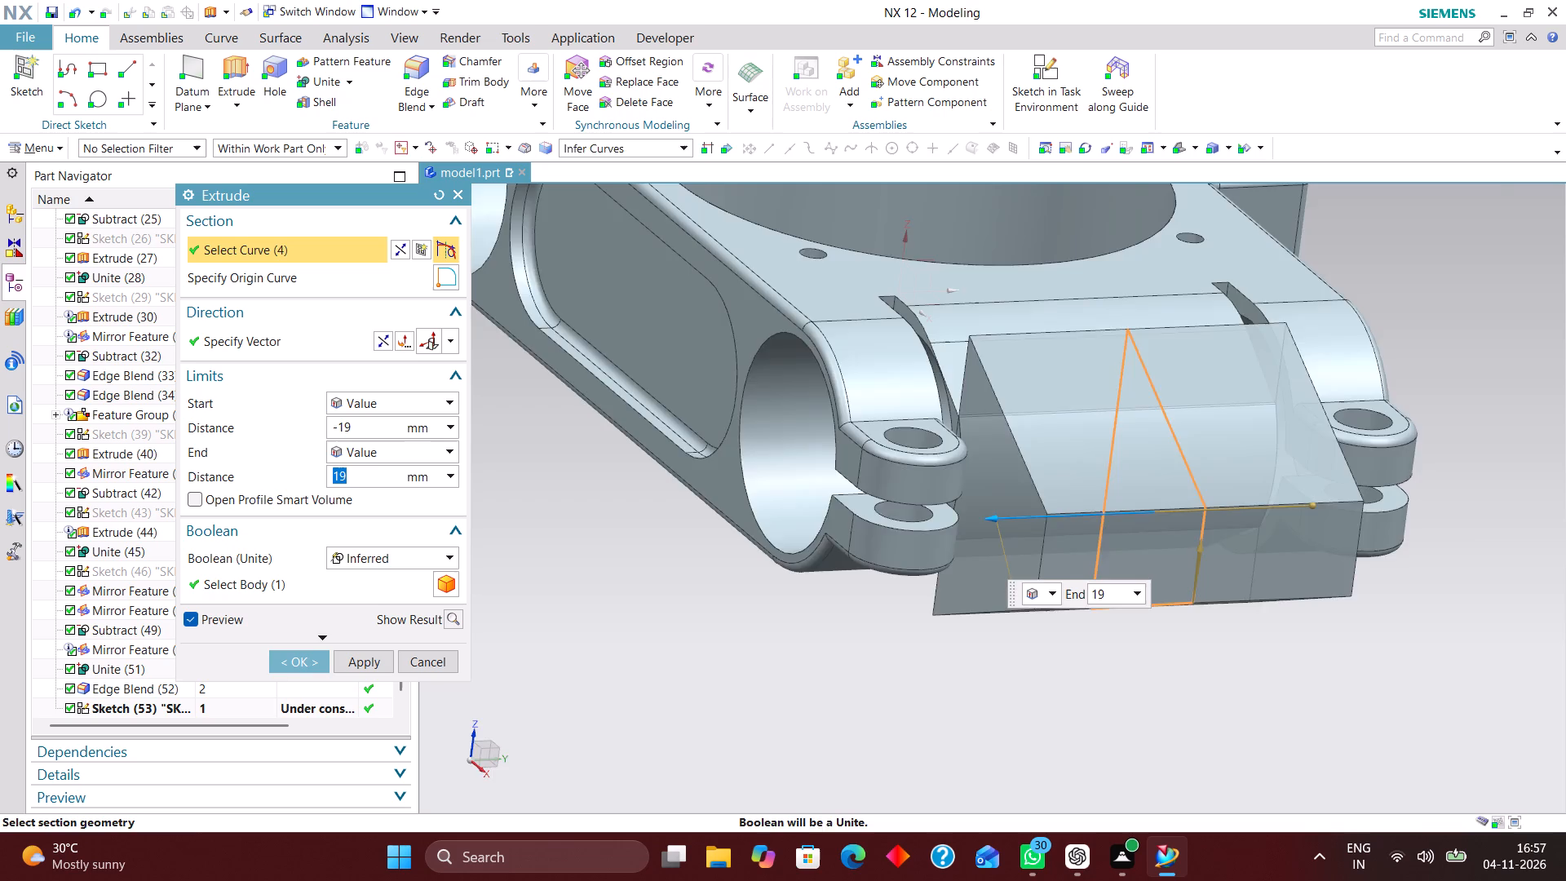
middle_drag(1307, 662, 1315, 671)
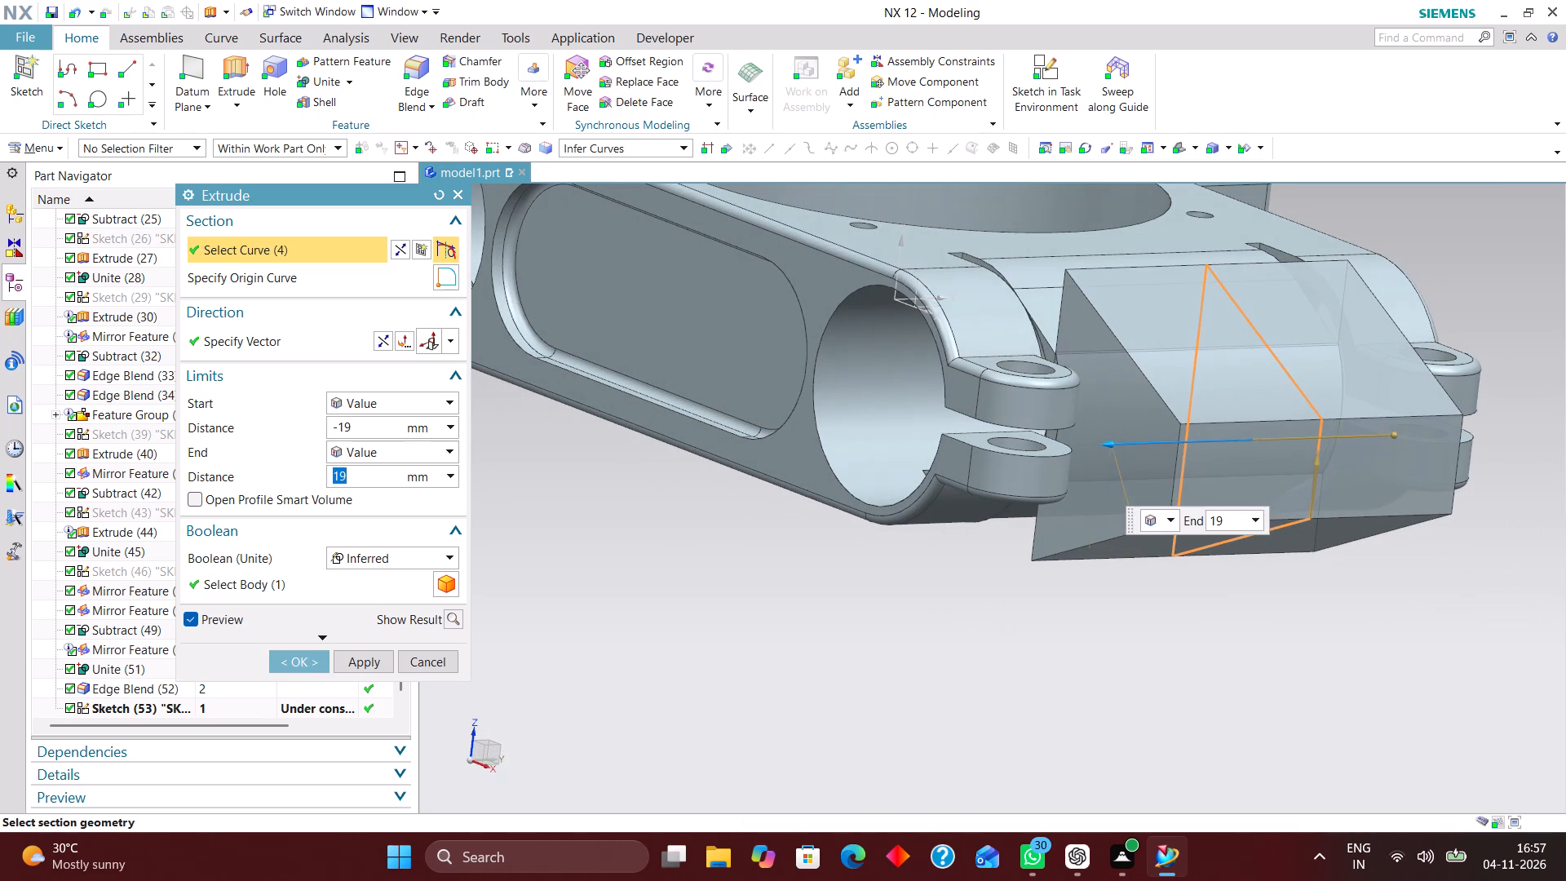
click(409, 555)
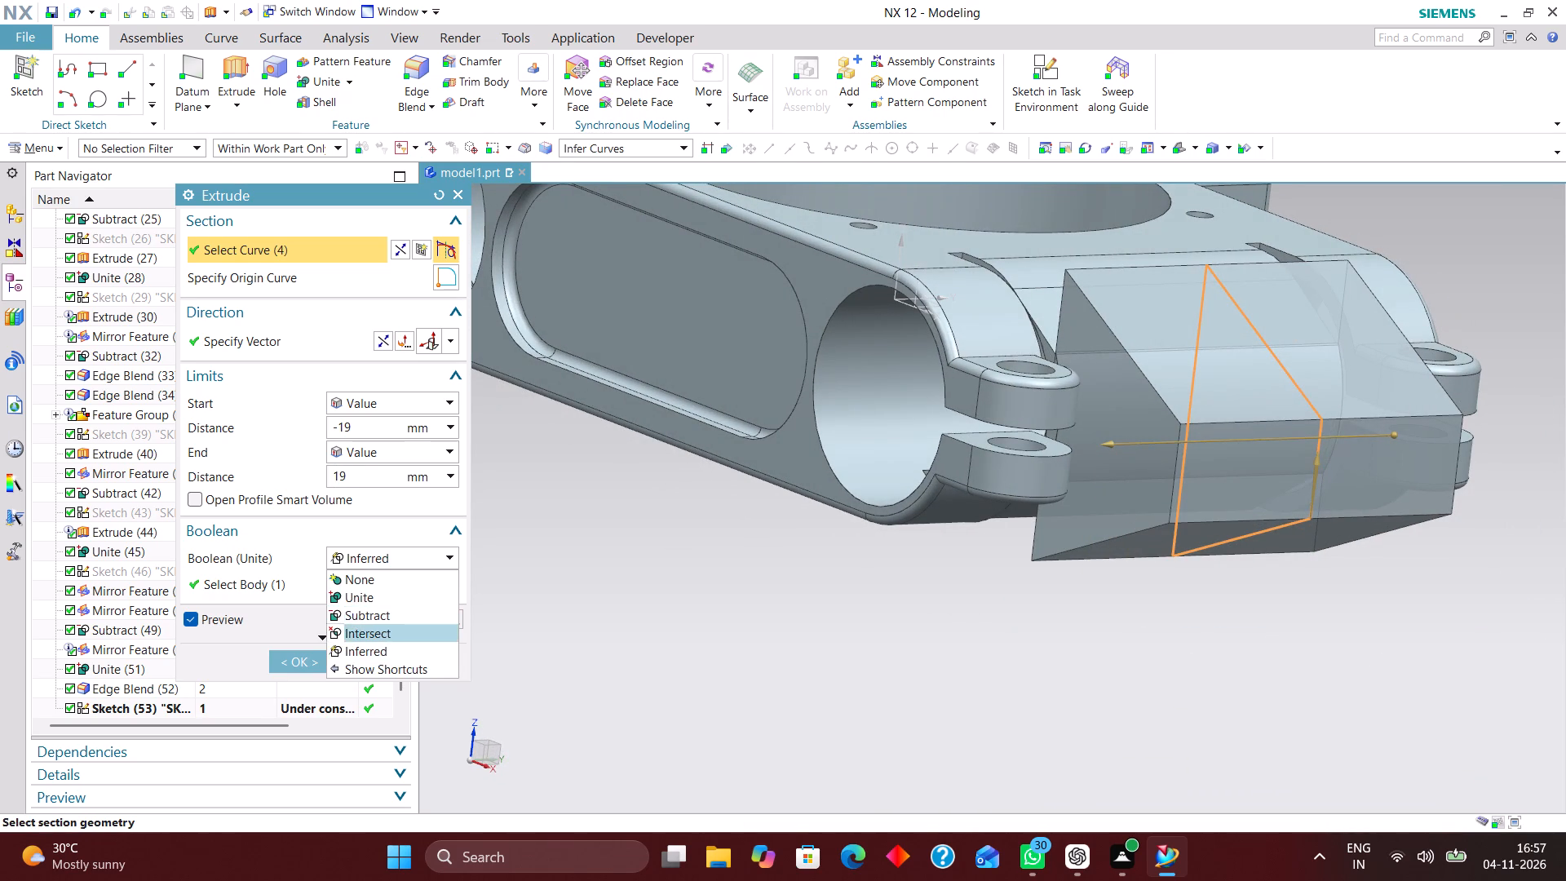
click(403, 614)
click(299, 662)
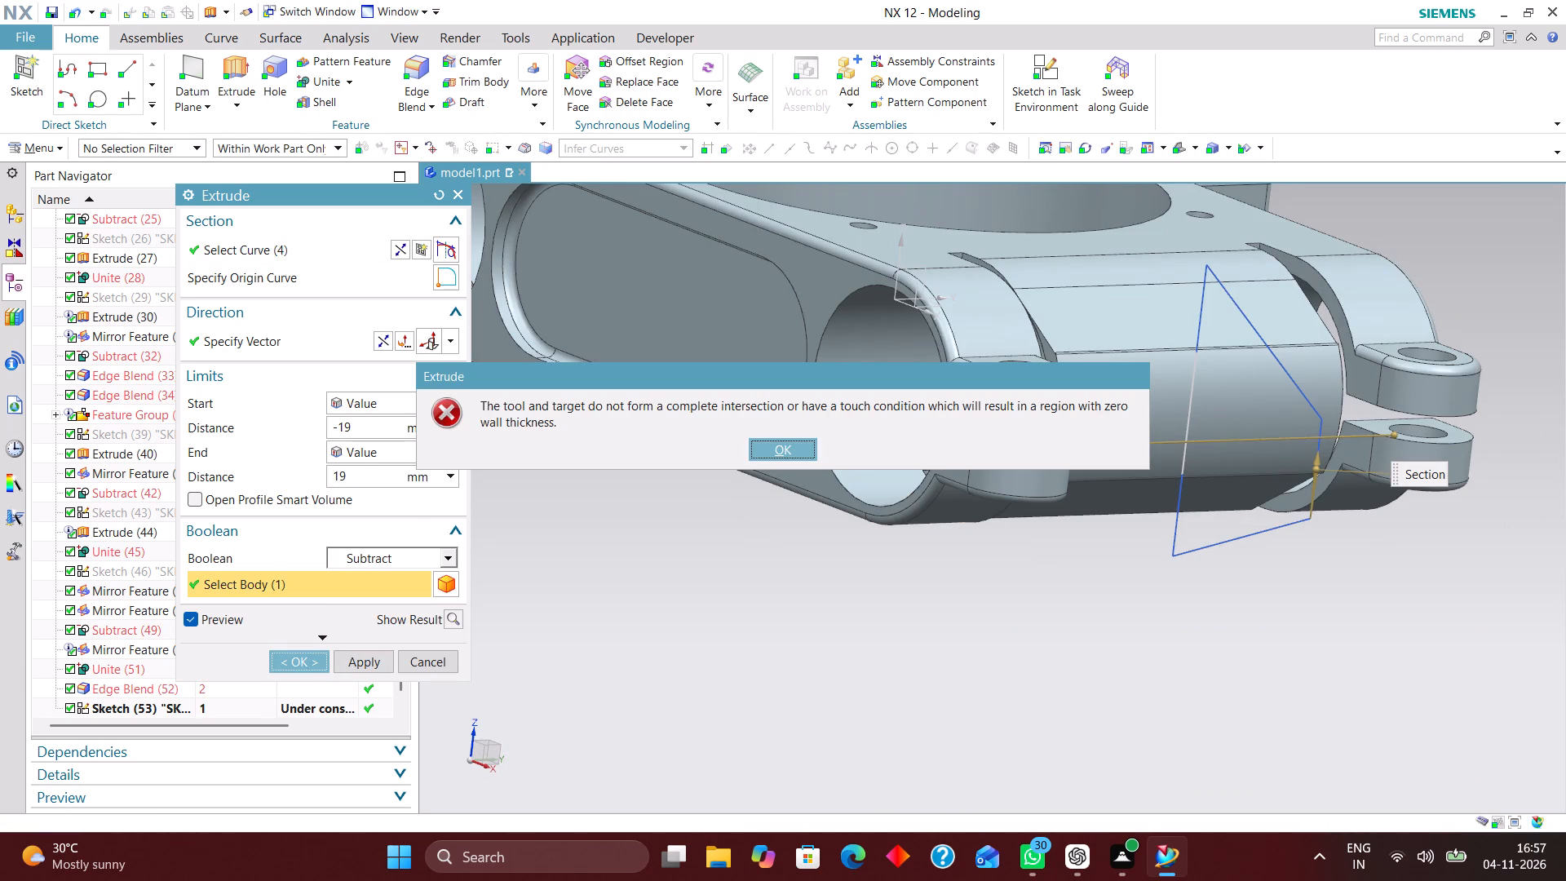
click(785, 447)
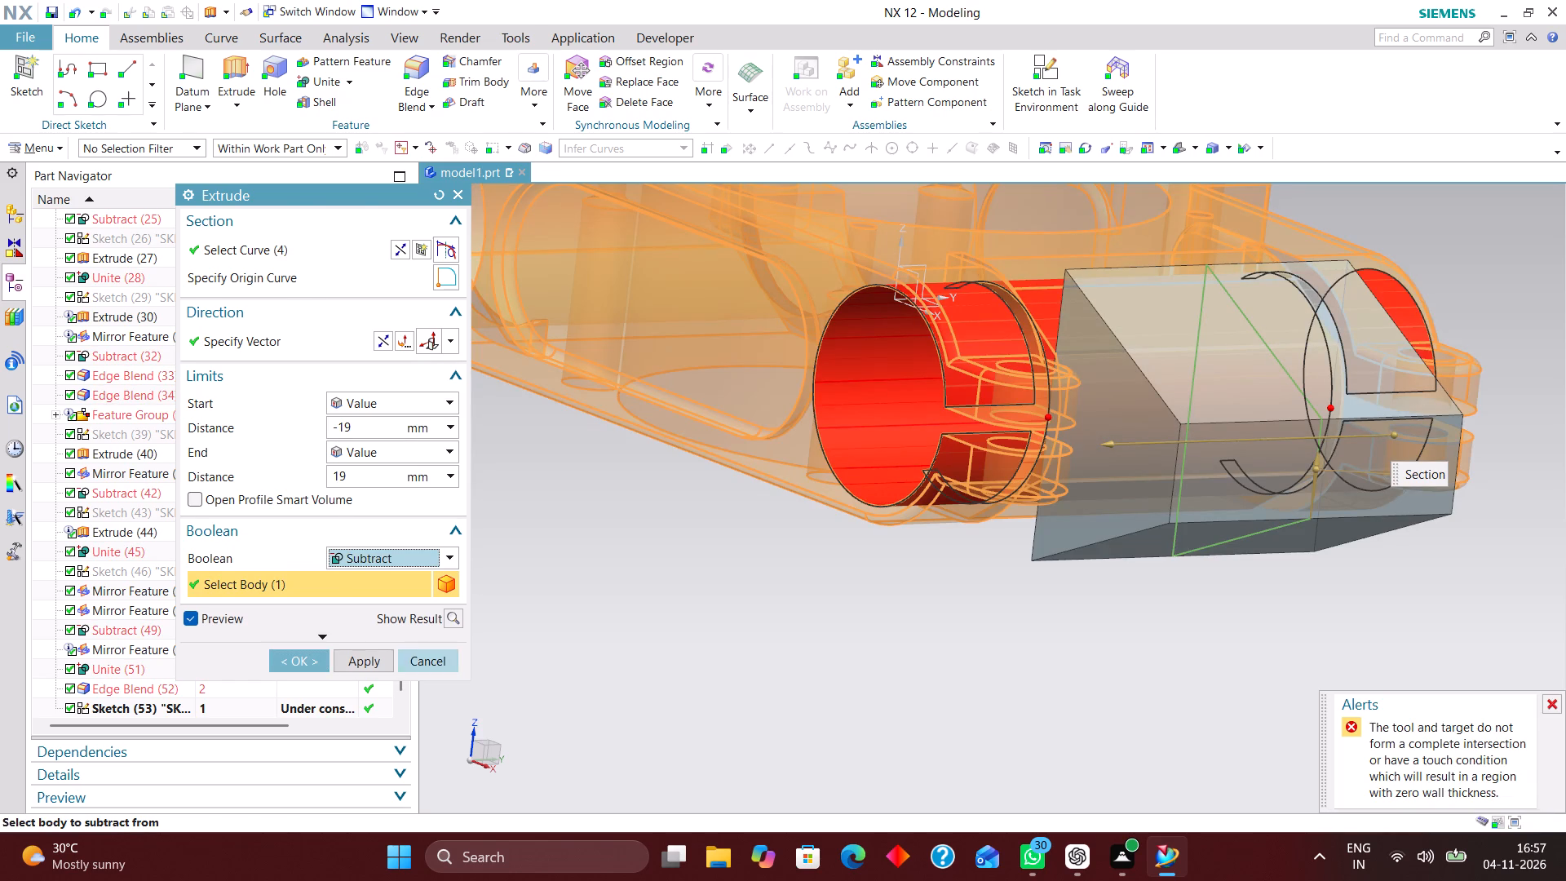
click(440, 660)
Section the bracket with a Y-normal plane at offset -7 and examine the new profile against the positive-X clamp bore wall.
middle_drag(1219, 618, 1328, 650)
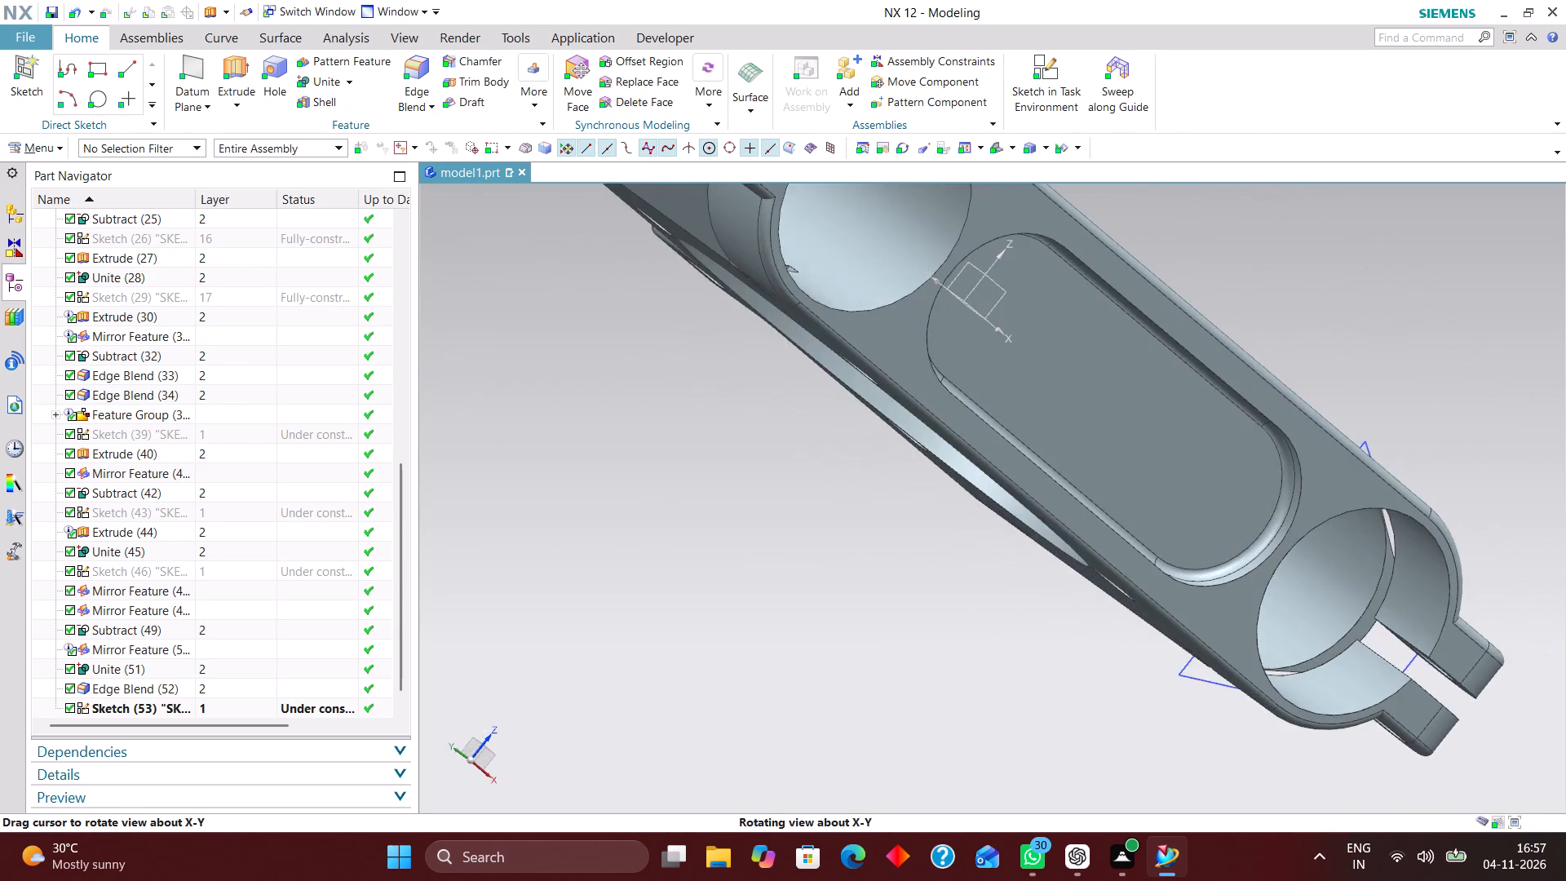
middle_drag(1328, 650, 1335, 700)
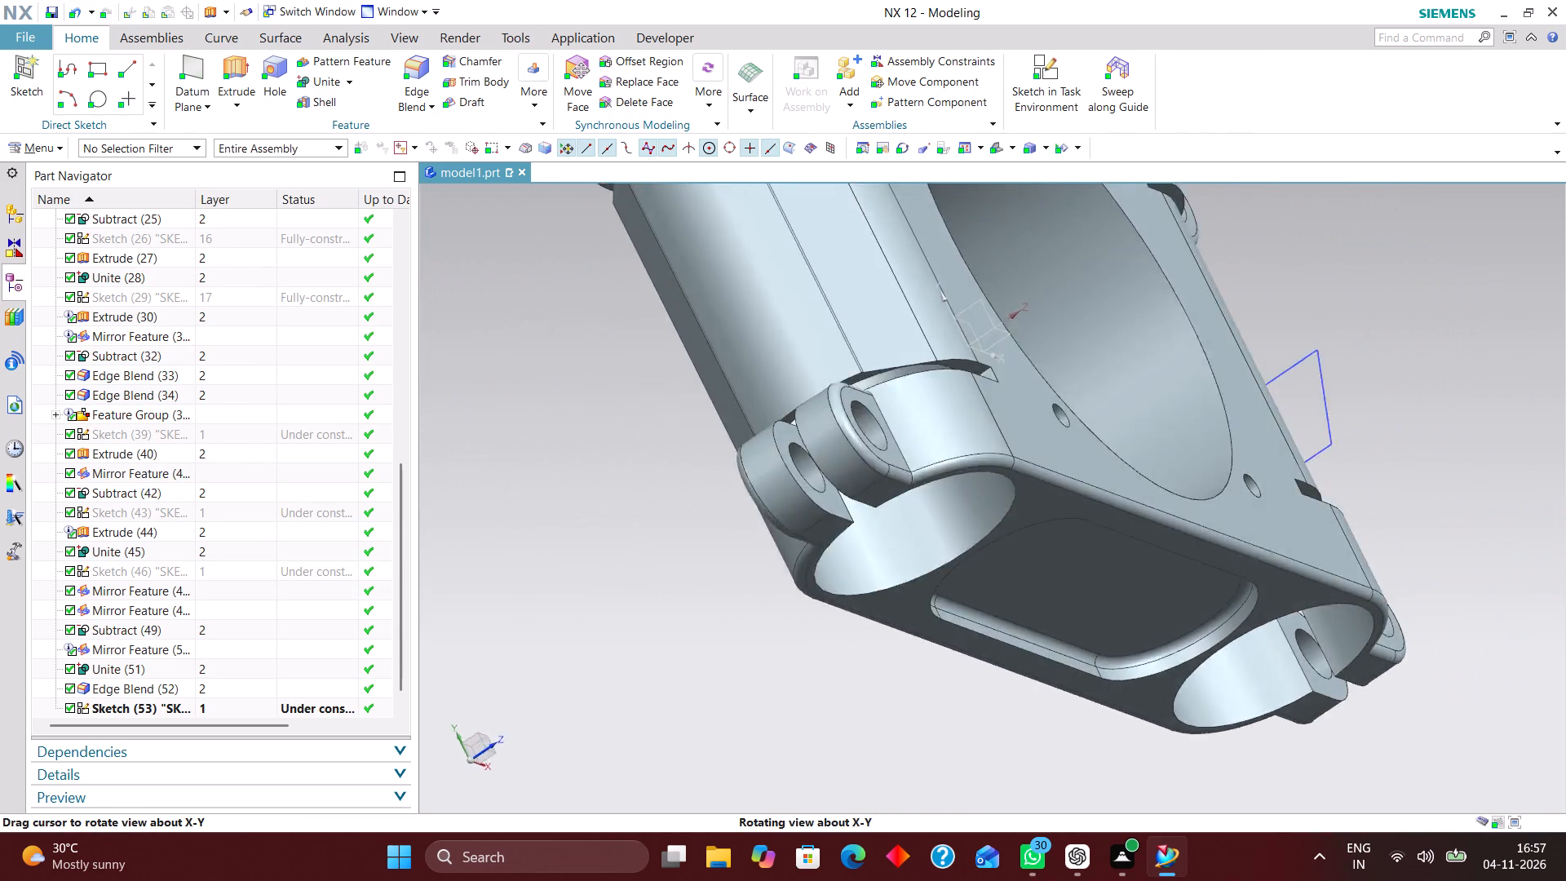
middle_drag(1335, 700, 1267, 683)
scroll(1267, 671, up, 1)
scroll(1207, 638, down, 2)
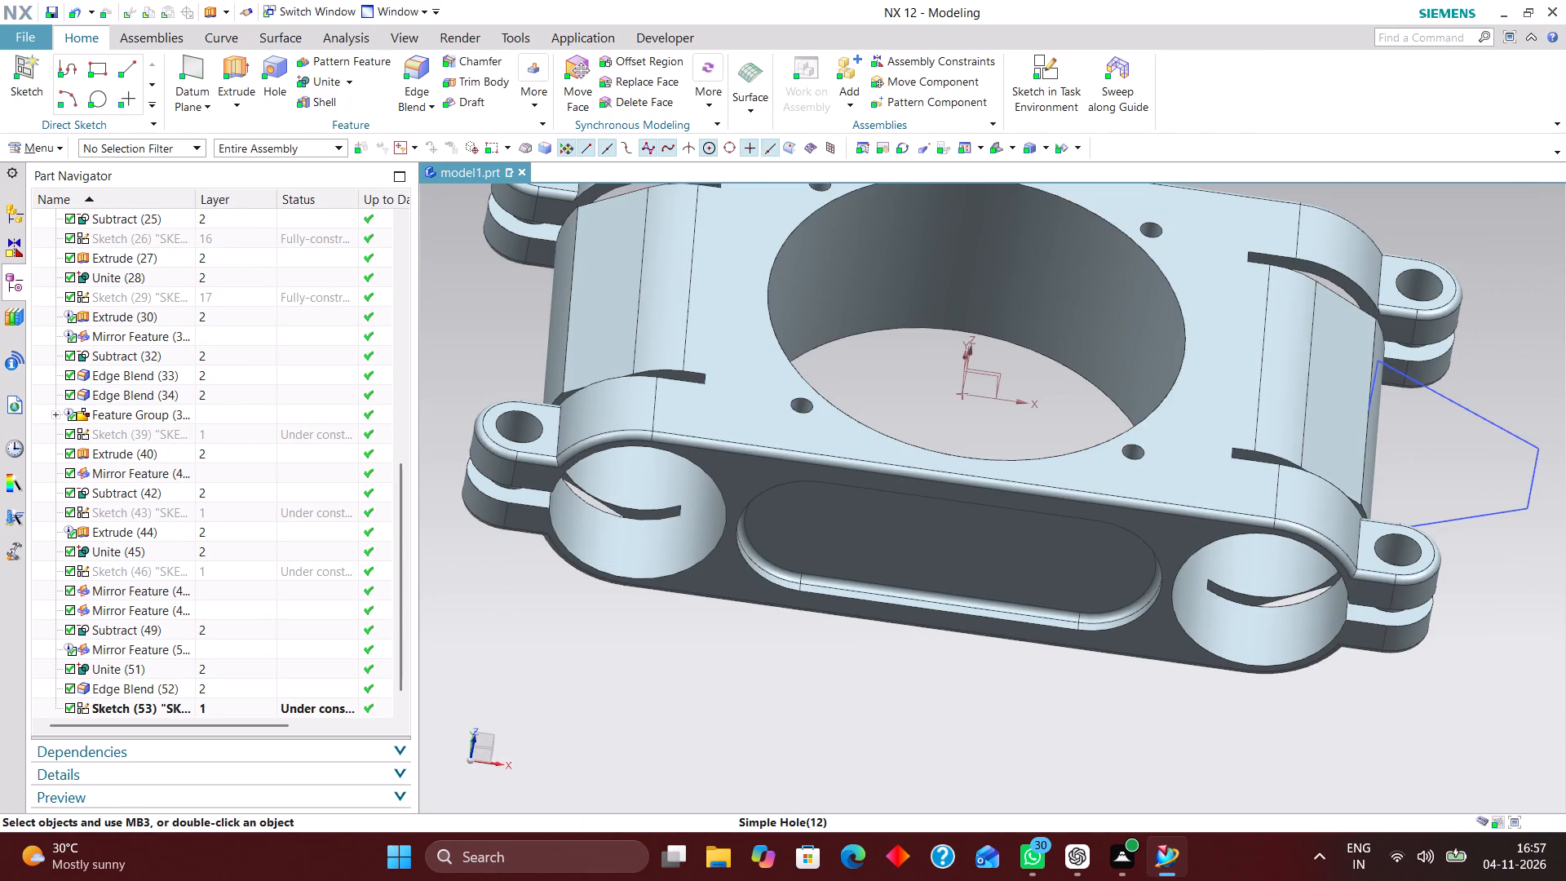
key(ctrl+h)
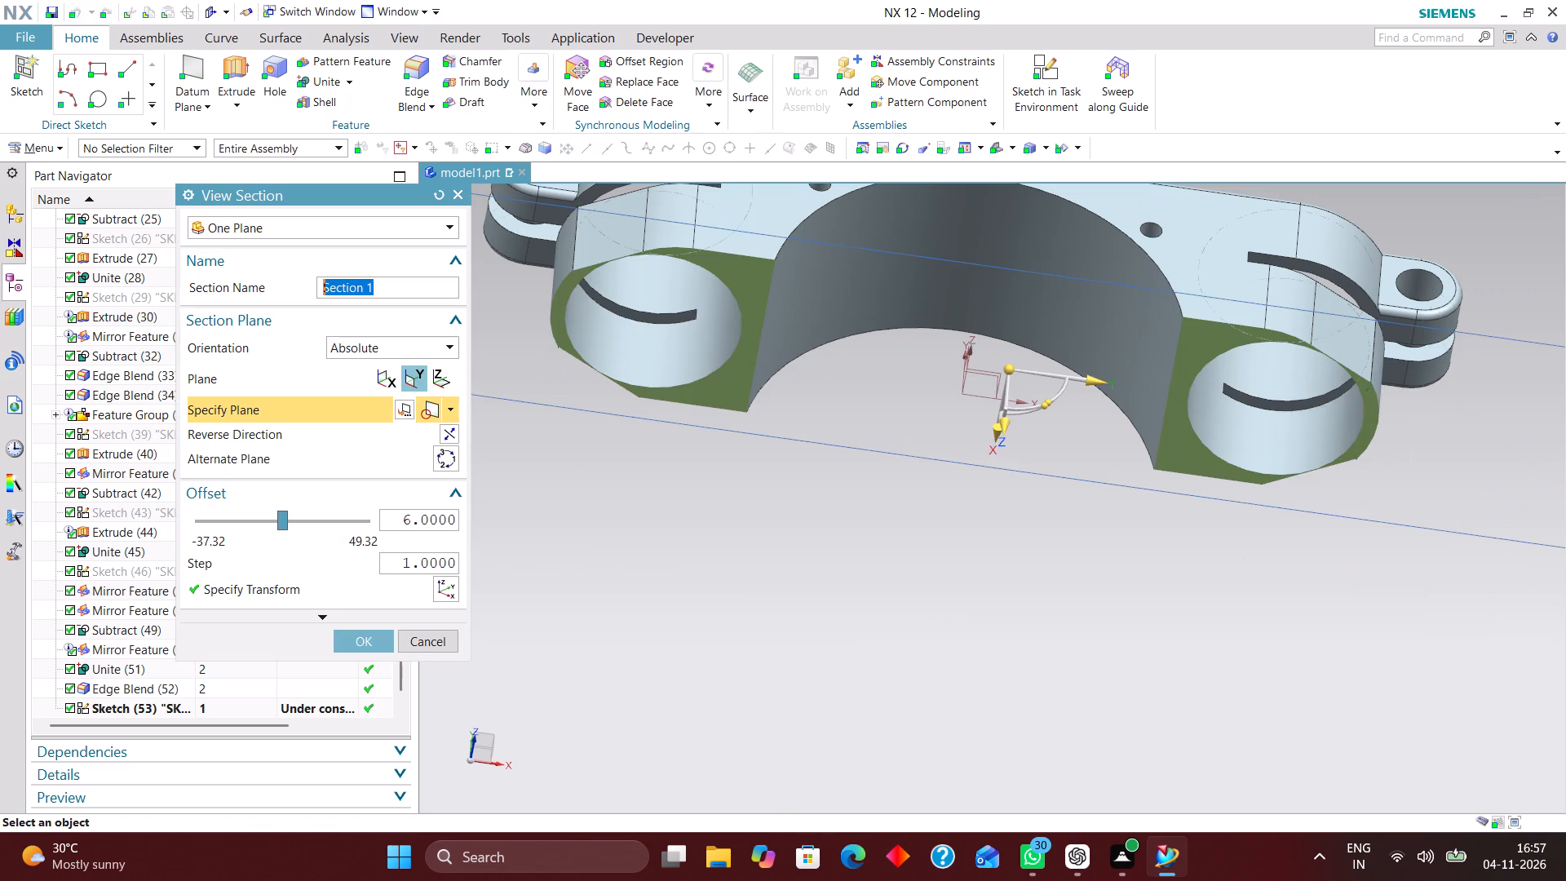
scroll(1181, 599, down, 2)
drag(1058, 504, 1048, 537)
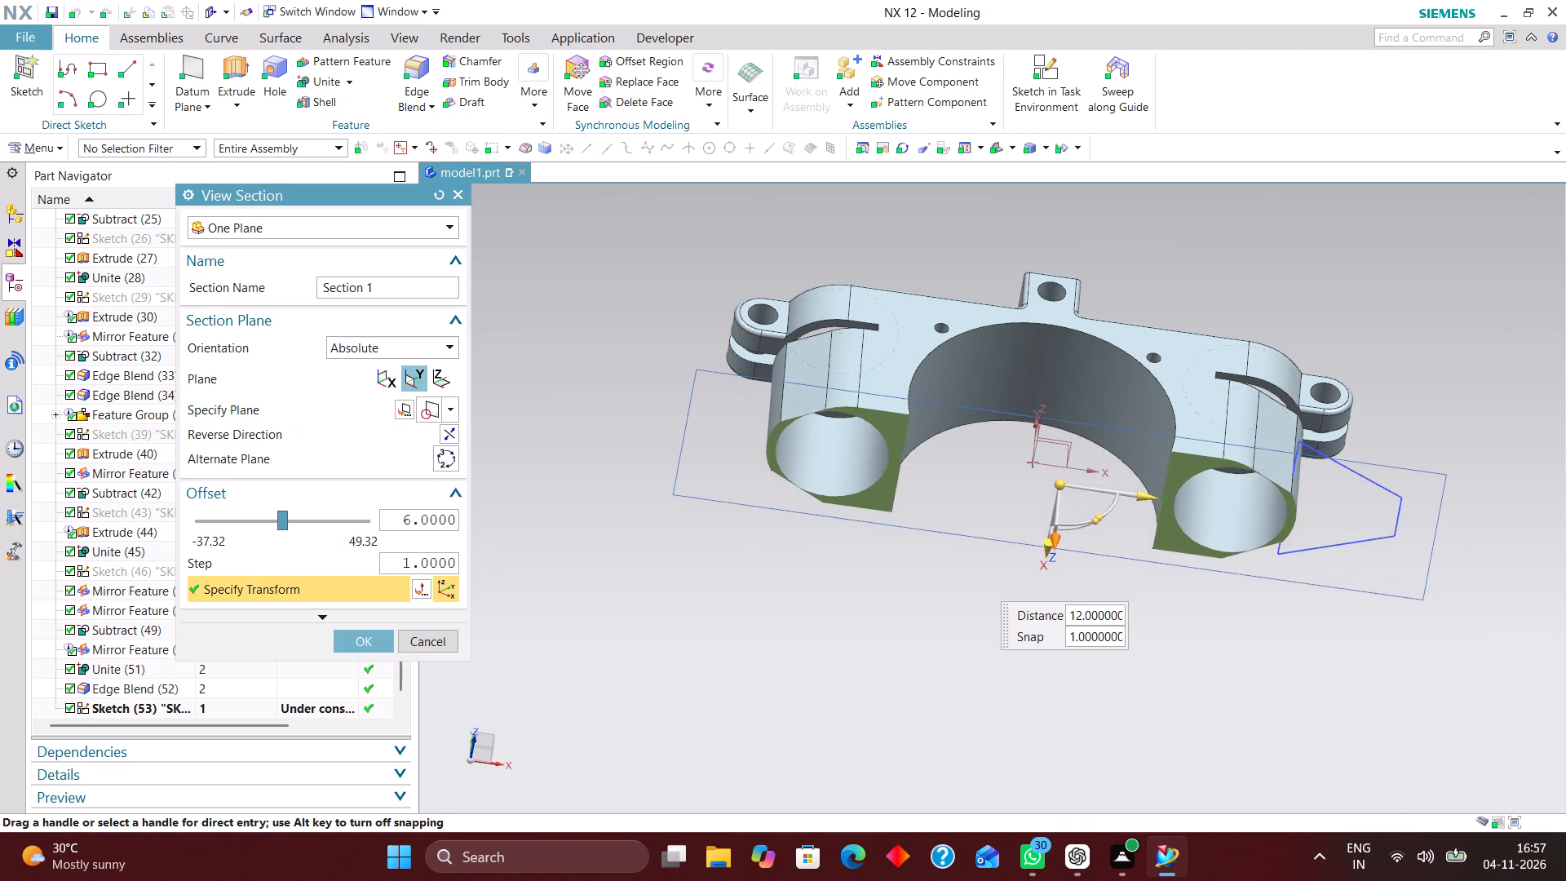
drag(1048, 537, 1046, 541)
right_drag(1506, 578, 1382, 574)
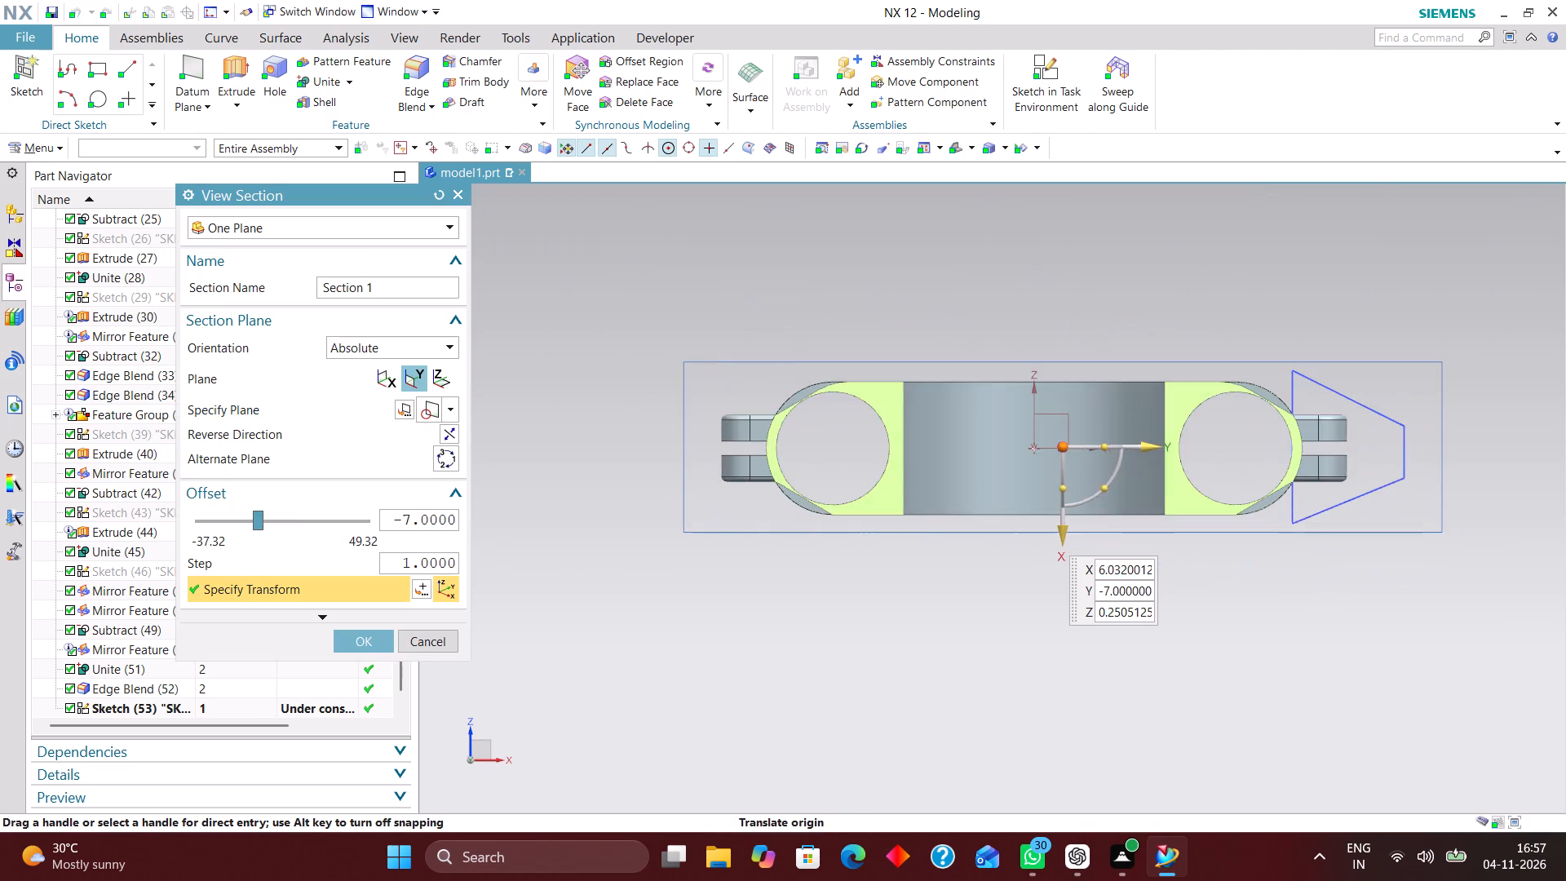
scroll(1316, 501, up, 4)
scroll(1352, 543, down, 2)
middle_click(1466, 576)
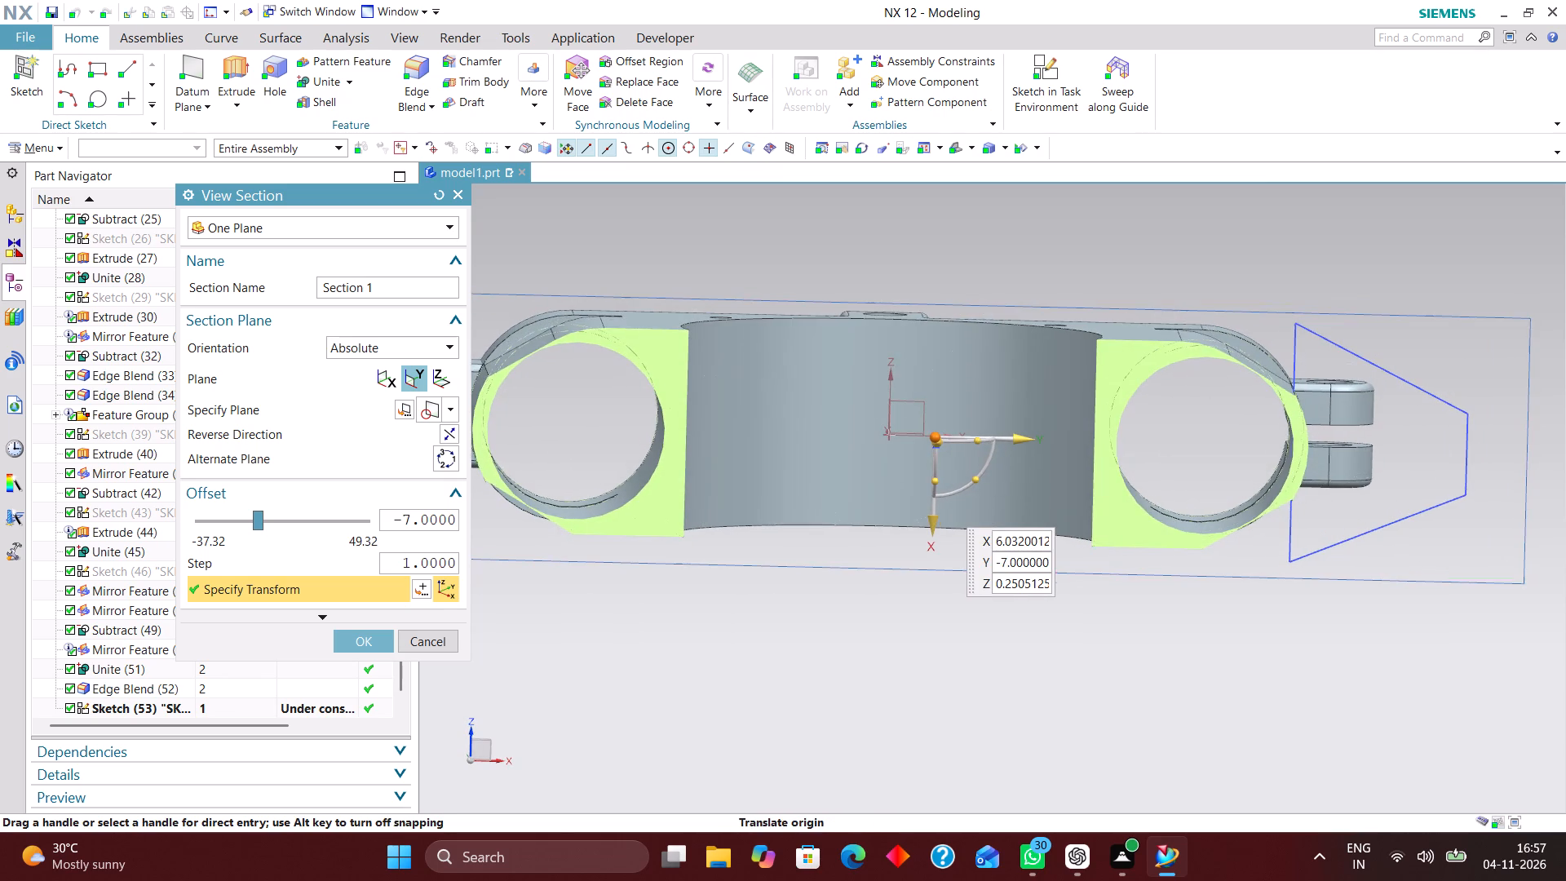
right_drag(1524, 610, 1360, 622)
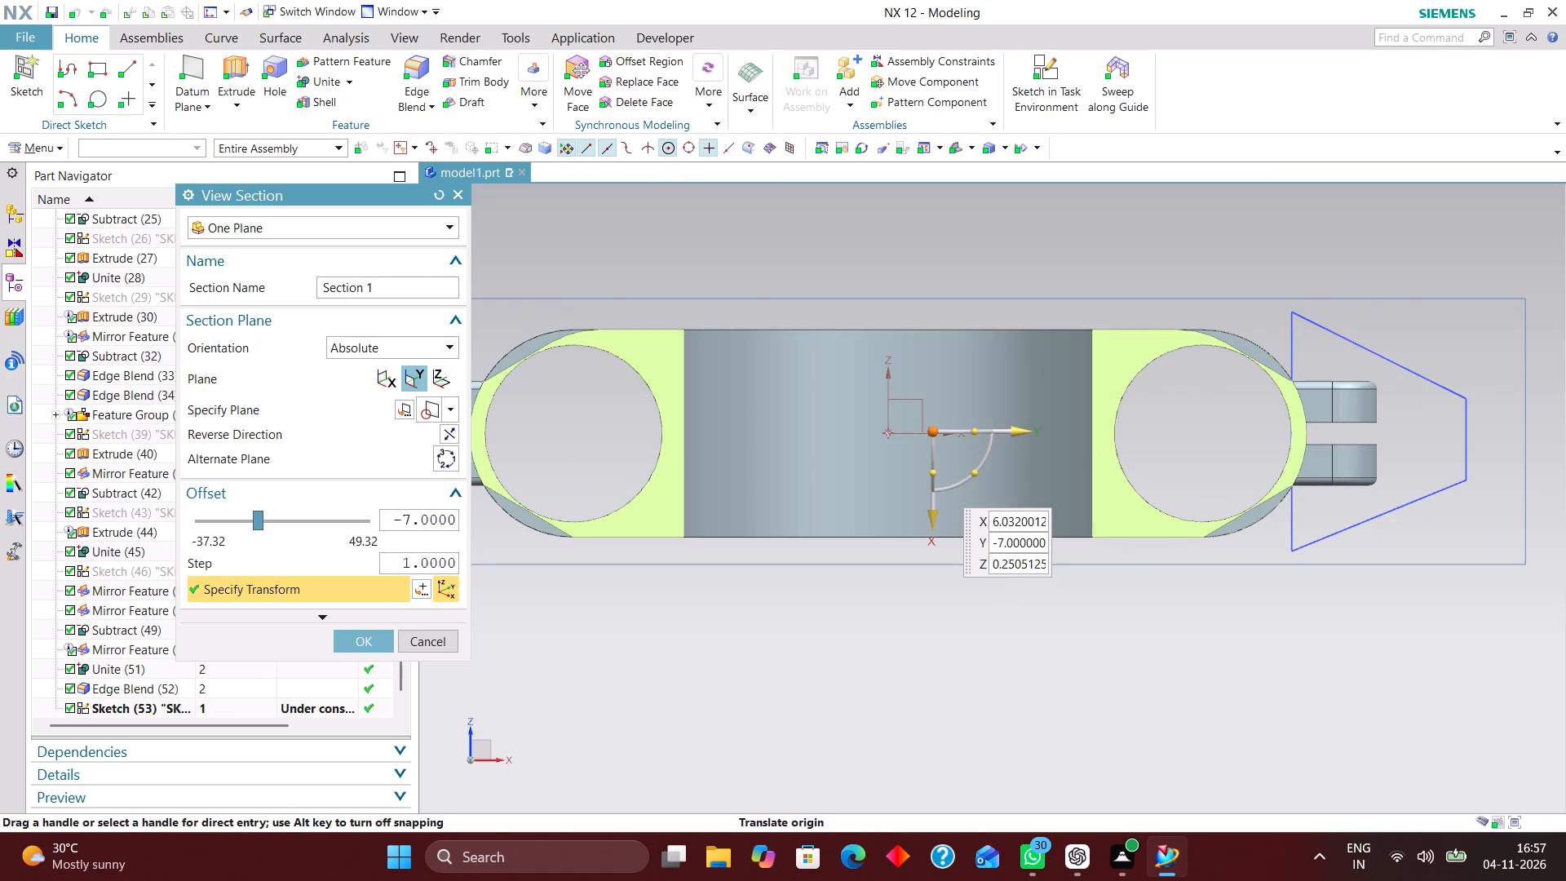
drag(663, 600, 653, 613)
click(427, 641)
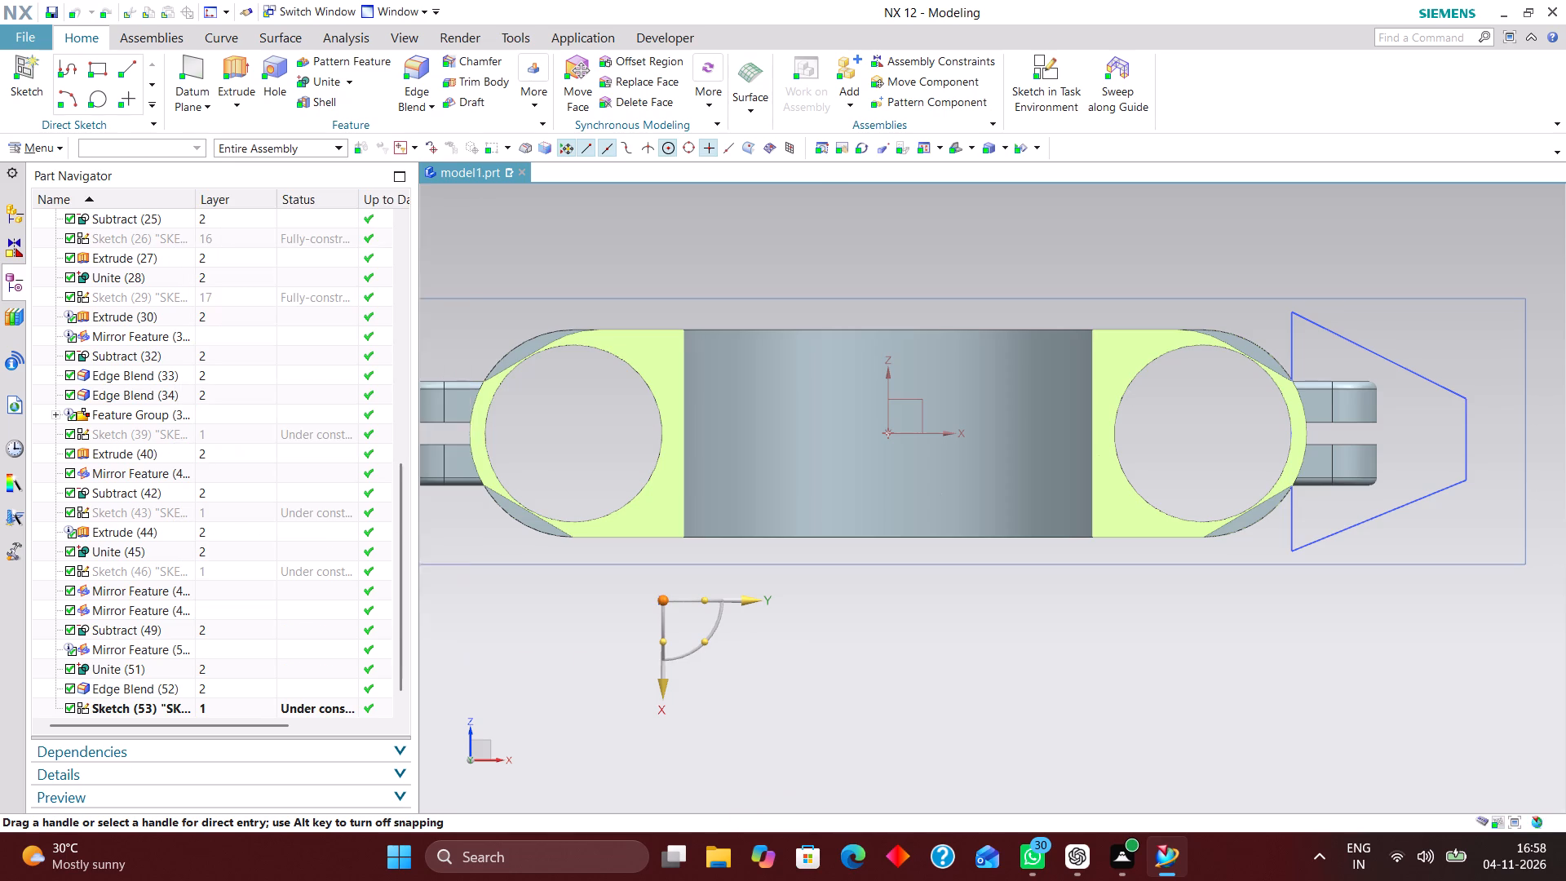
Delete the closed profile sketch around the positive-X clamp lugs.
scroll(1216, 598, down, 3)
scroll(1353, 625, up, 1)
middle_drag(1331, 633, 1302, 679)
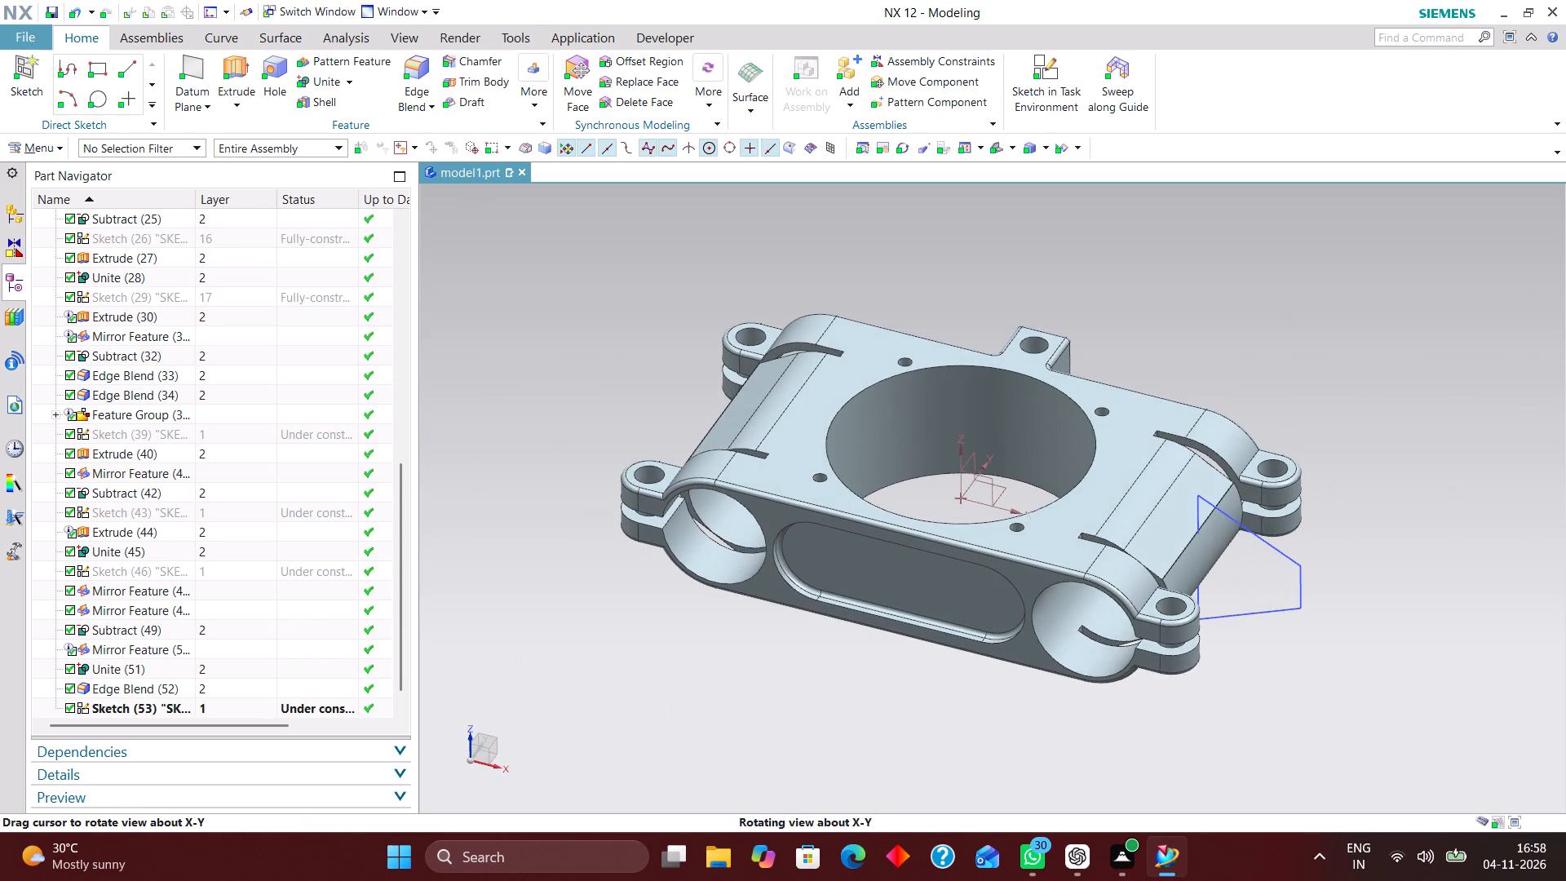
middle_drag(1302, 679, 1302, 683)
click(994, 153)
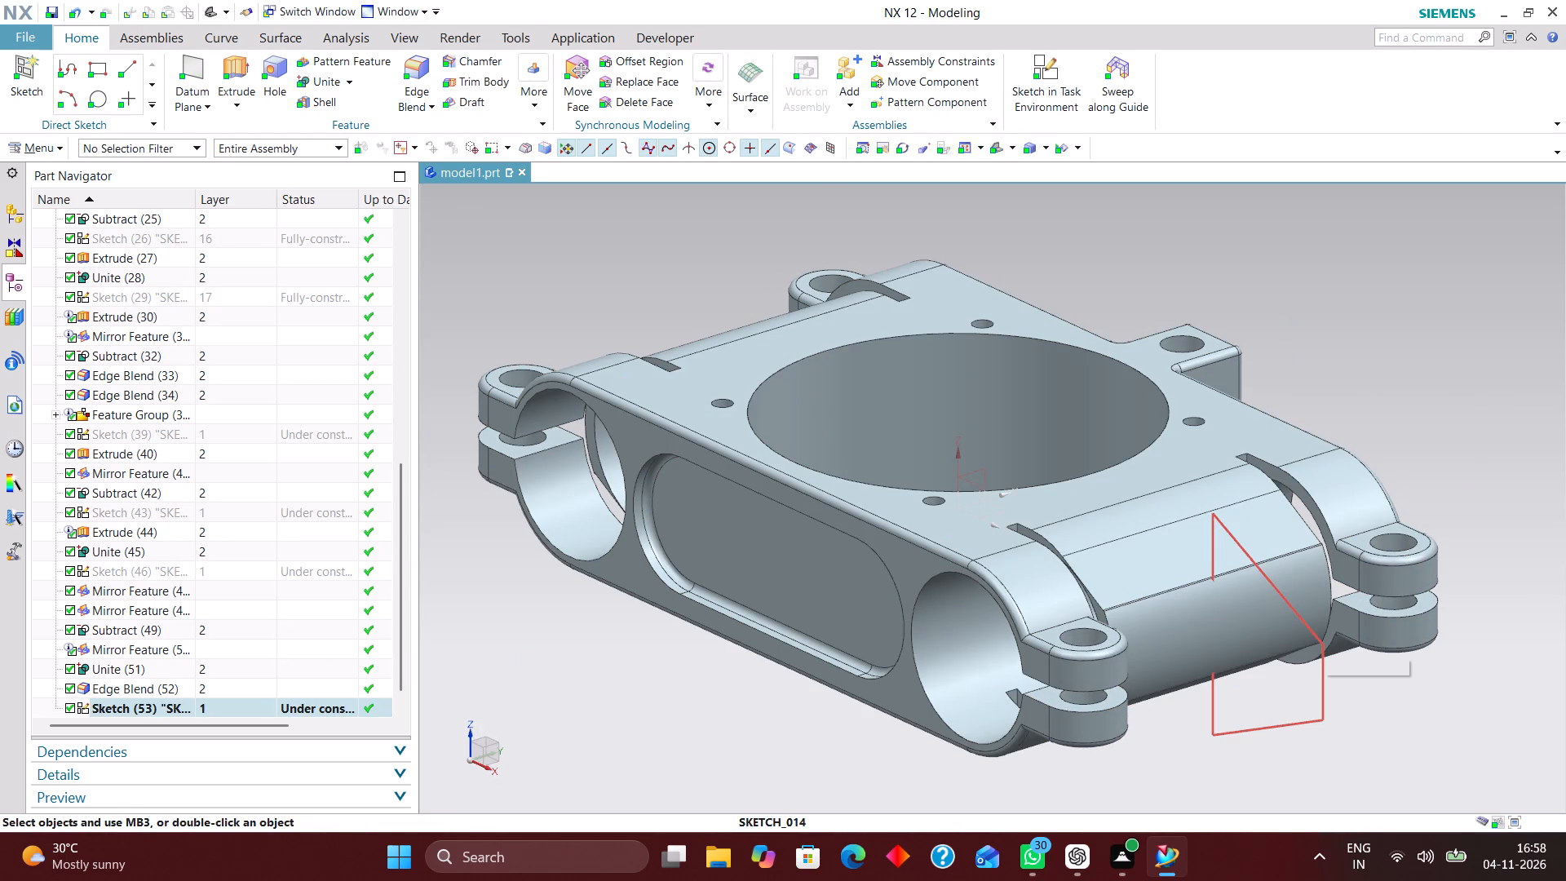
right_drag(1307, 630, 1185, 594)
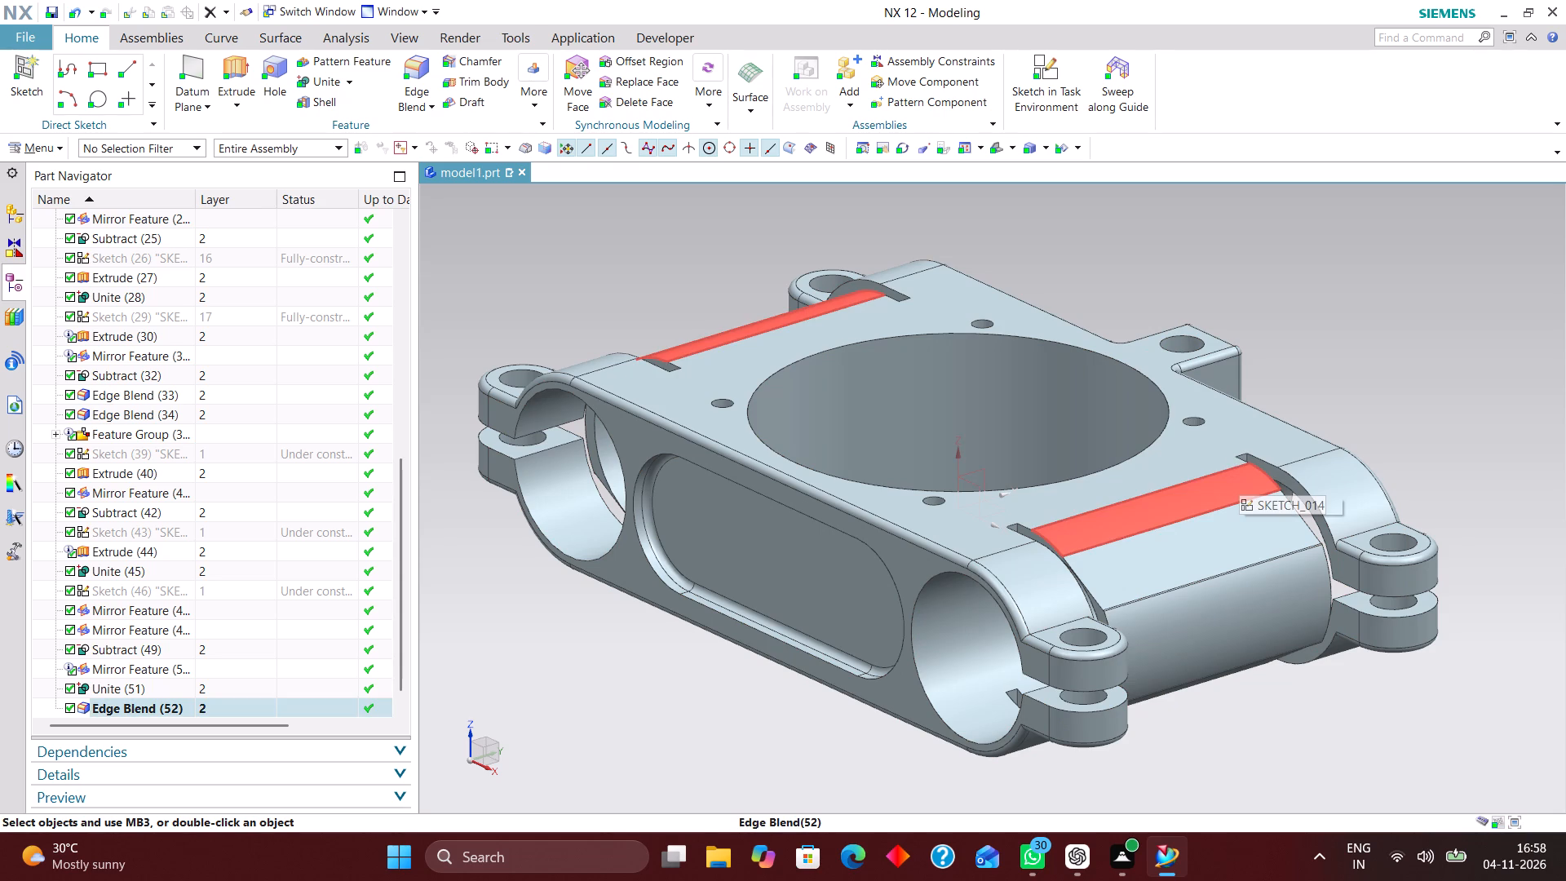
Examine the bracket from the side, below and above, checking the clamp bores, slots and filler walls at both ends.
middle_drag(1254, 782, 1312, 691)
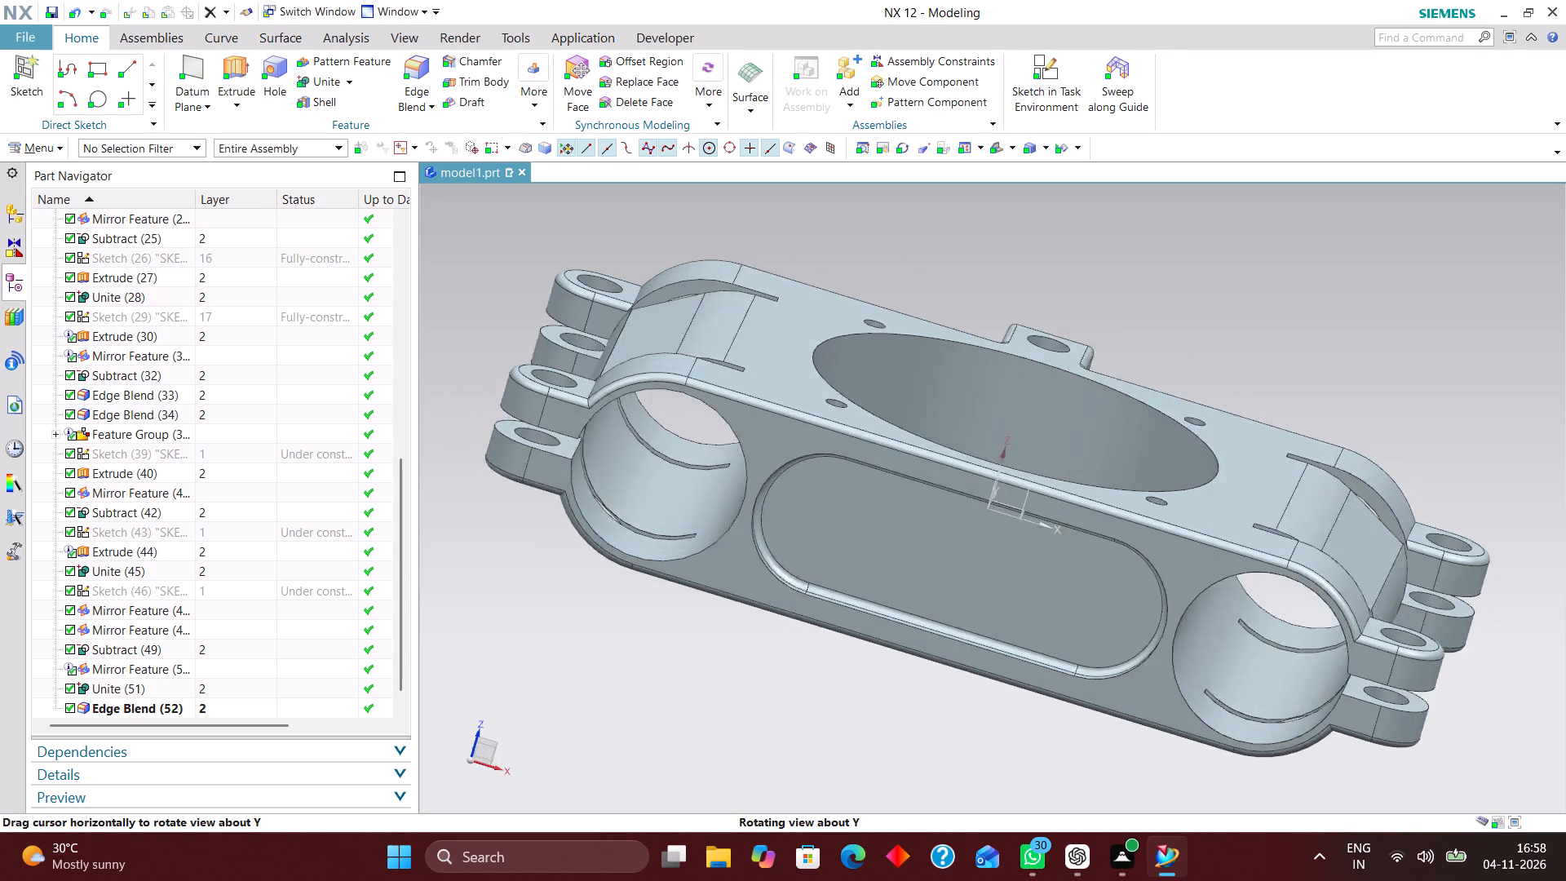
middle_drag(1312, 691, 1335, 591)
scroll(1093, 445, down, 2)
middle_drag(1423, 566, 1425, 527)
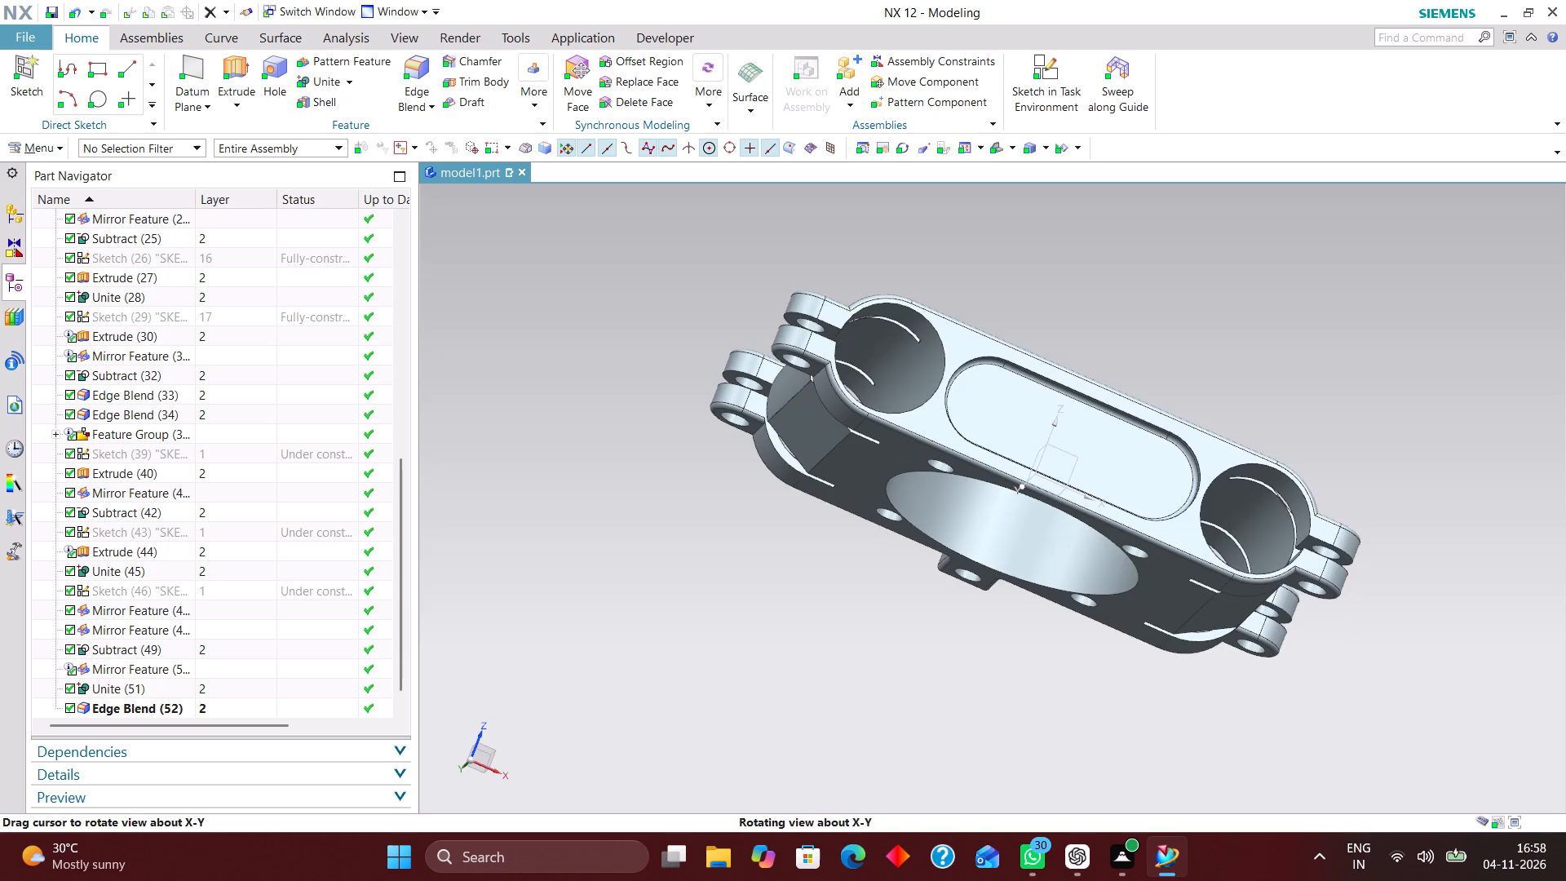
middle_drag(1425, 527, 1427, 551)
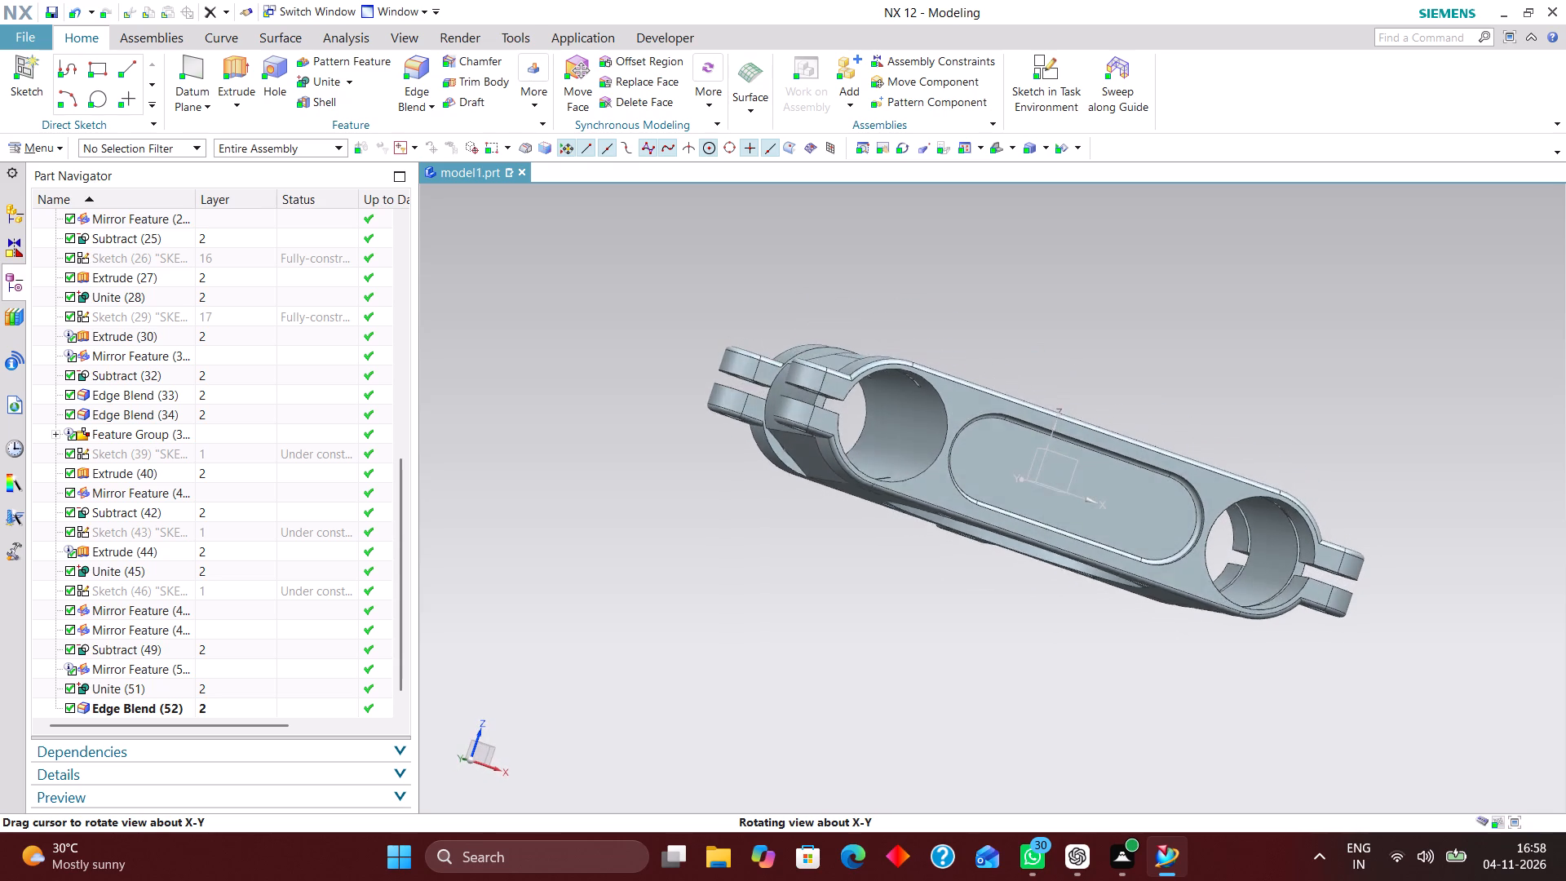
middle_drag(1427, 551, 1430, 561)
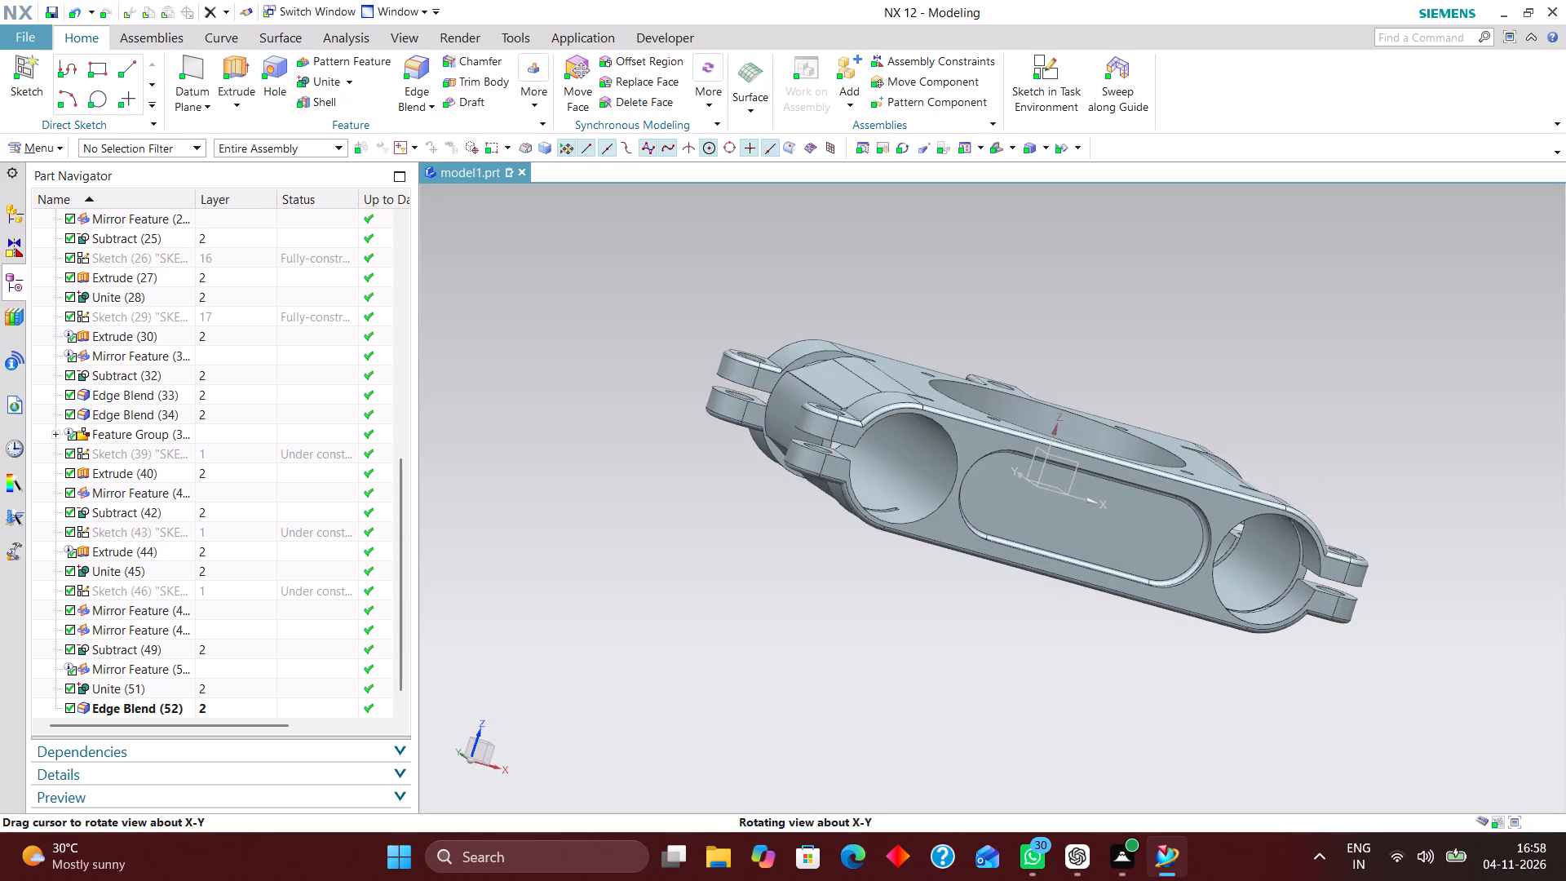
middle_drag(1430, 561, 1366, 562)
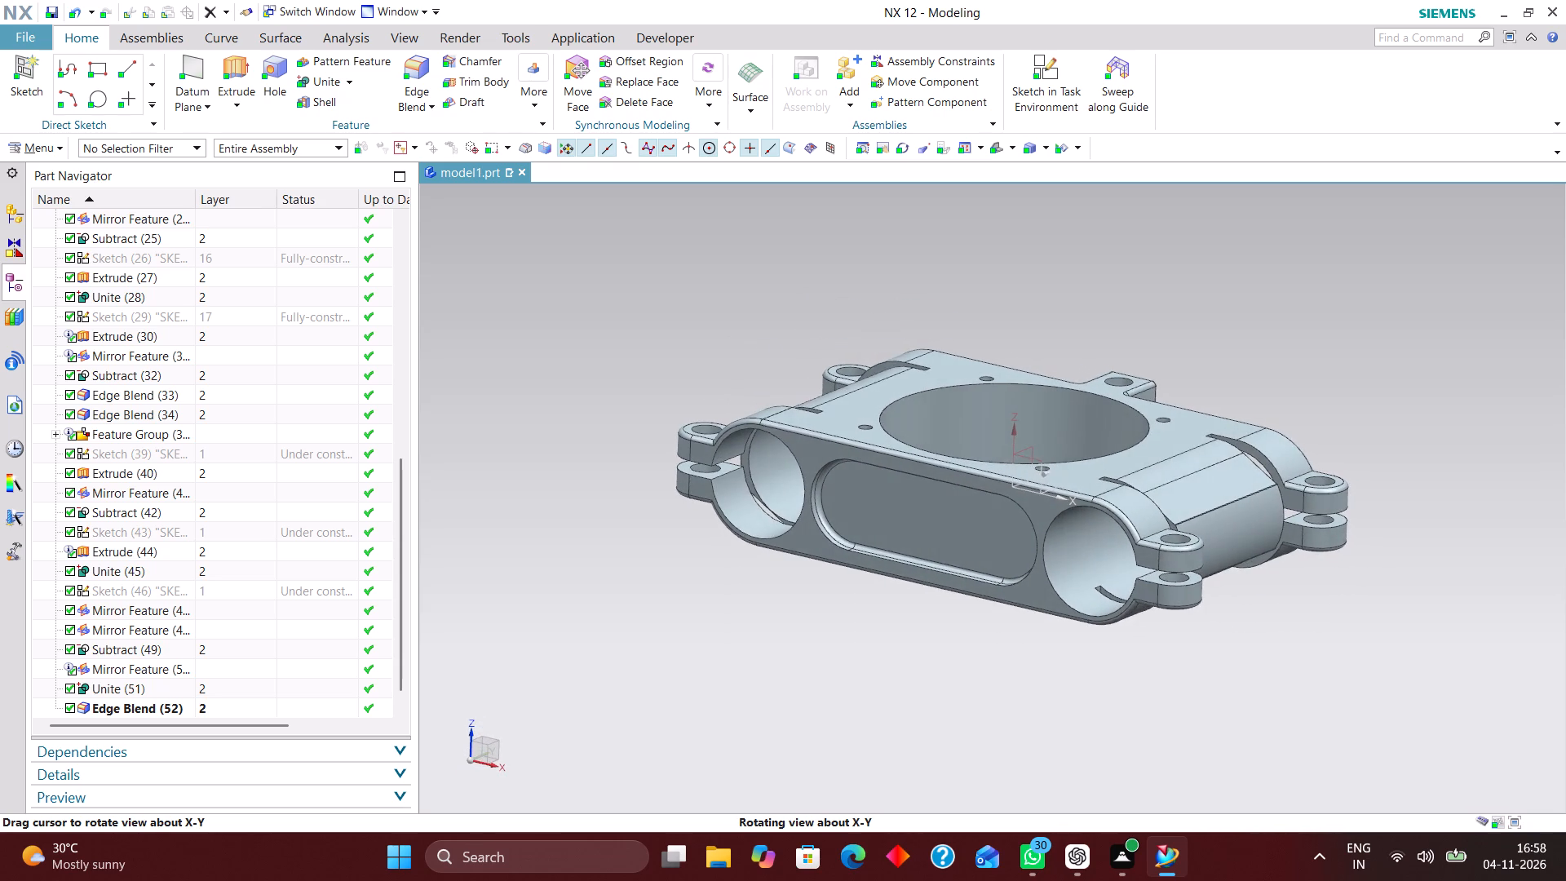
middle_drag(1366, 562, 1382, 551)
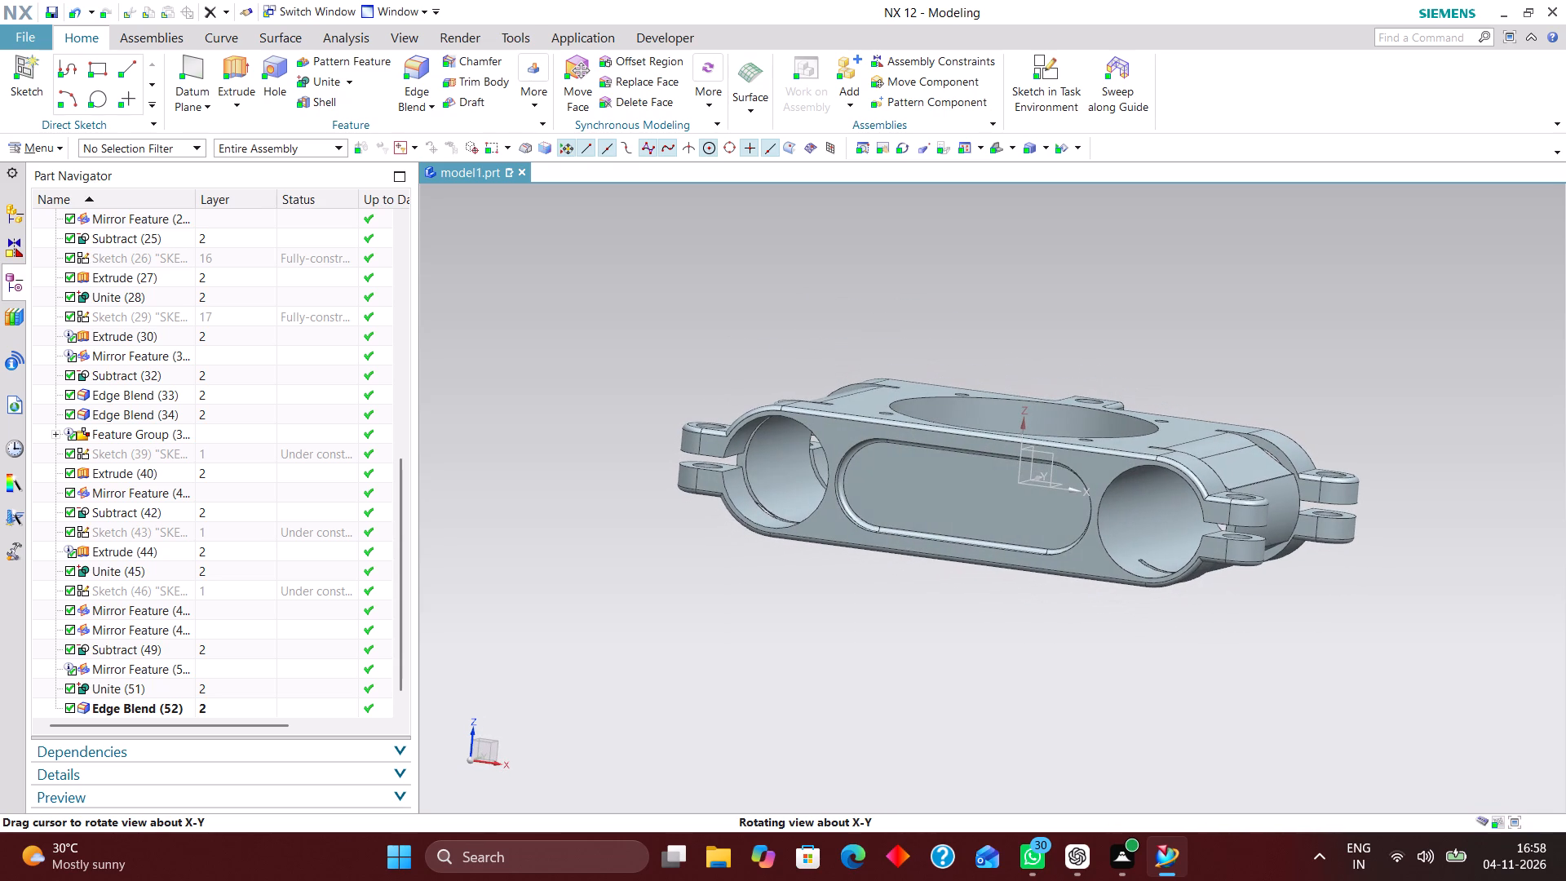
middle_drag(1382, 551, 1382, 553)
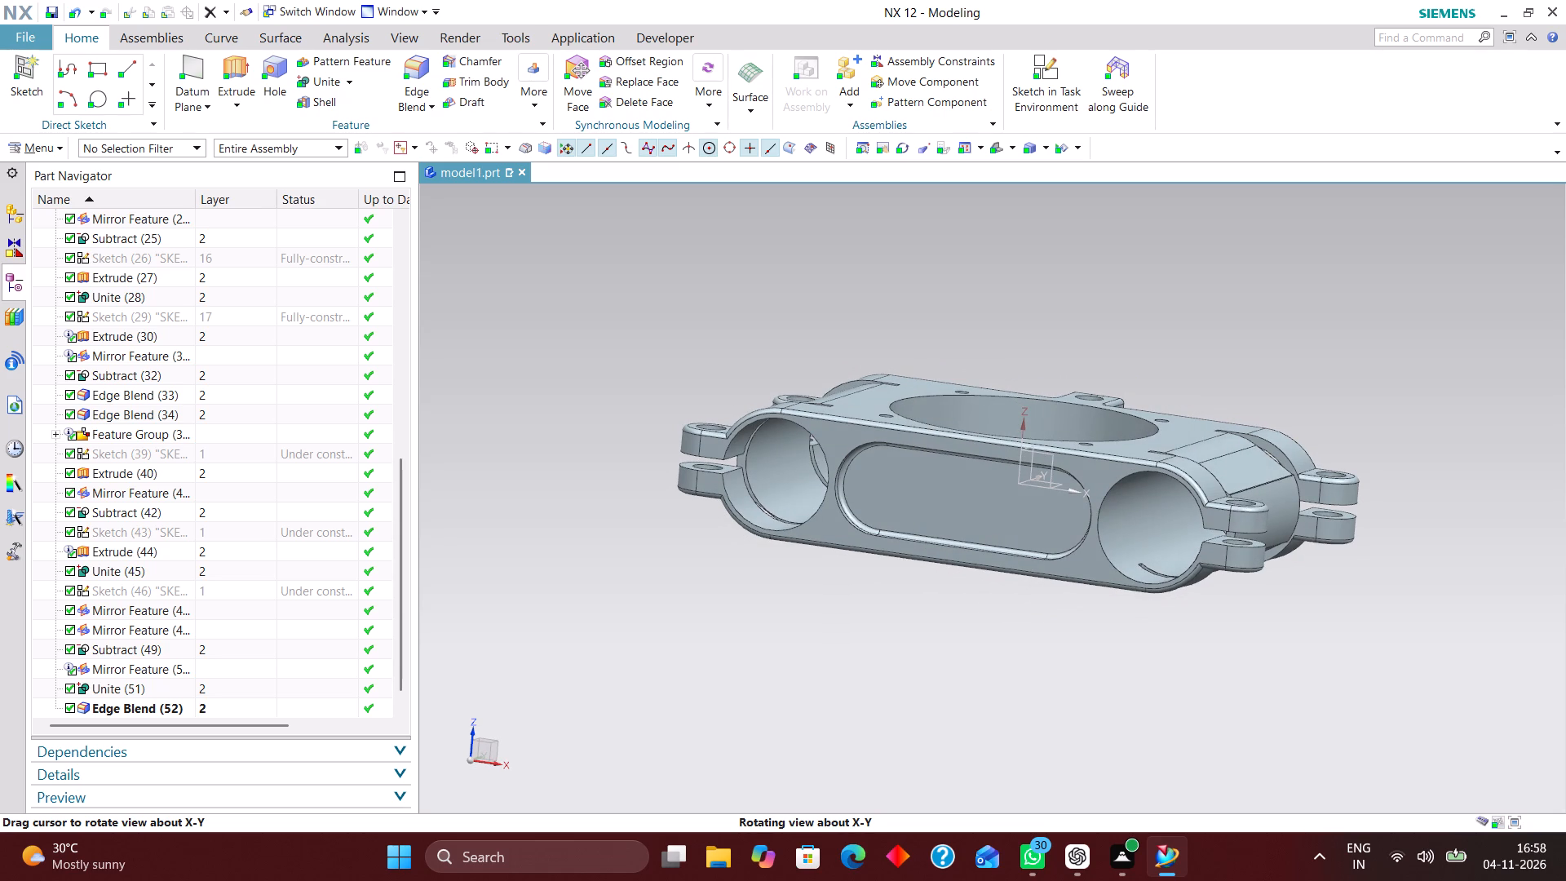
middle_drag(1382, 553, 1385, 582)
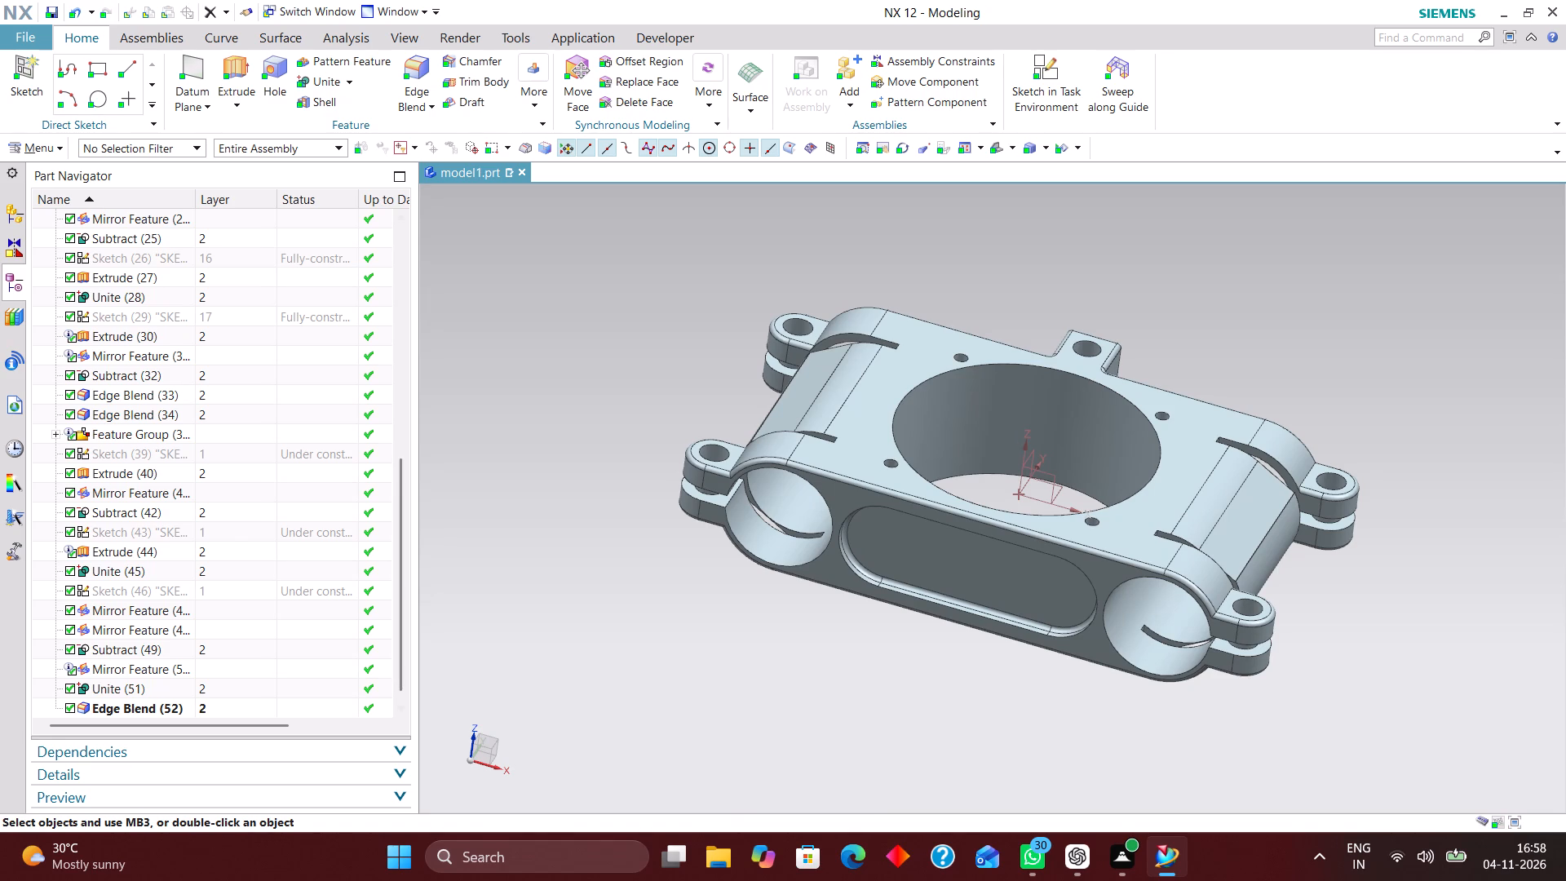
Delete Sketch (39) at the positive-X end of the bracket together with its dependent extrude, mirror and subtract features.
click(242, 535)
click(234, 452)
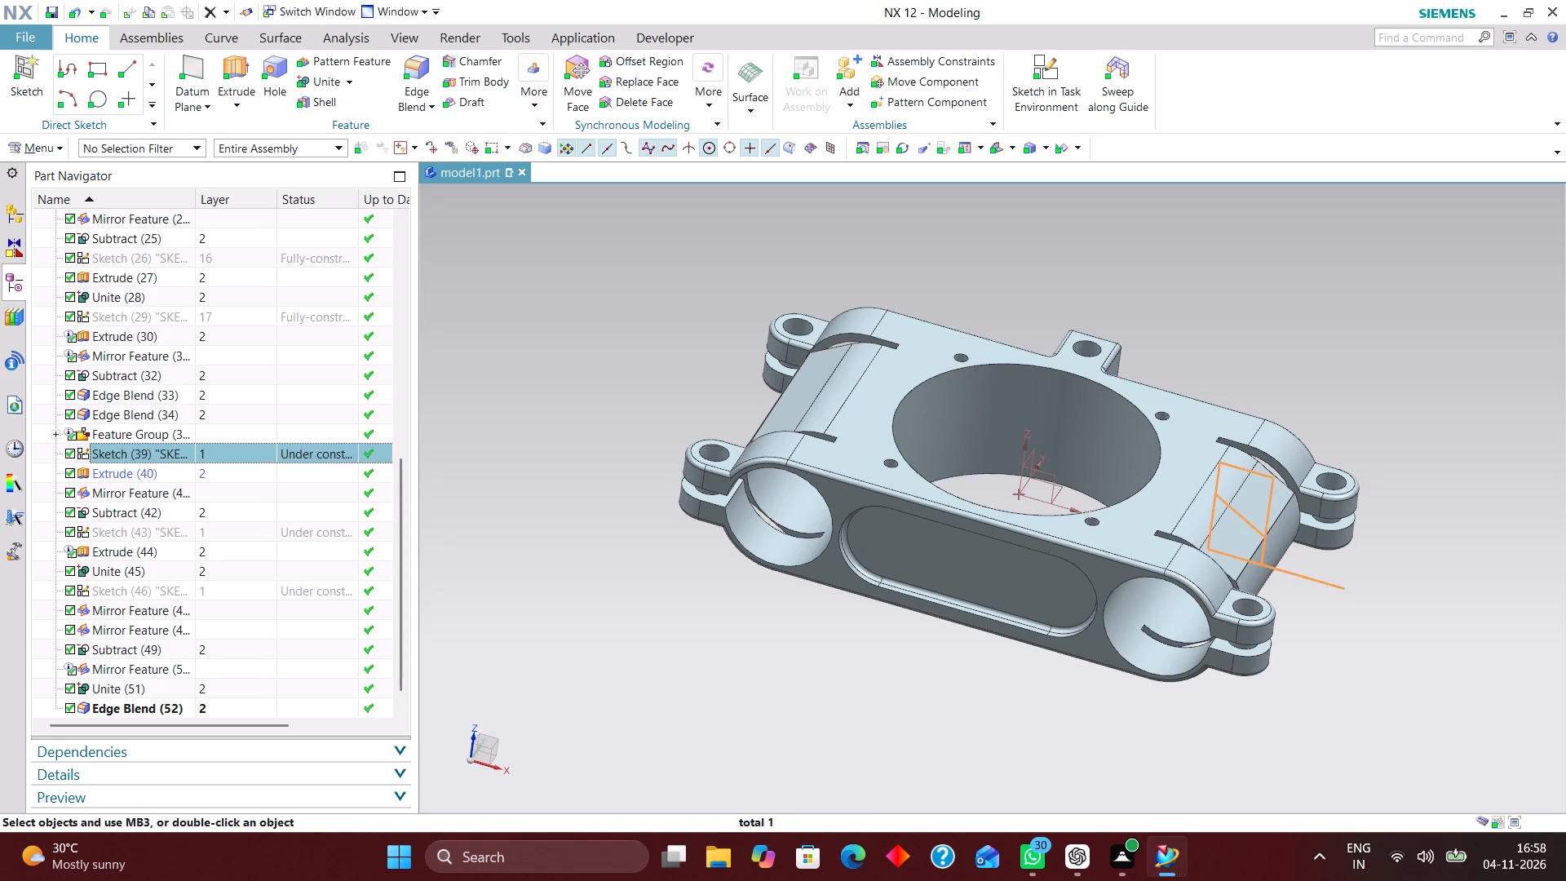
right_click(239, 452)
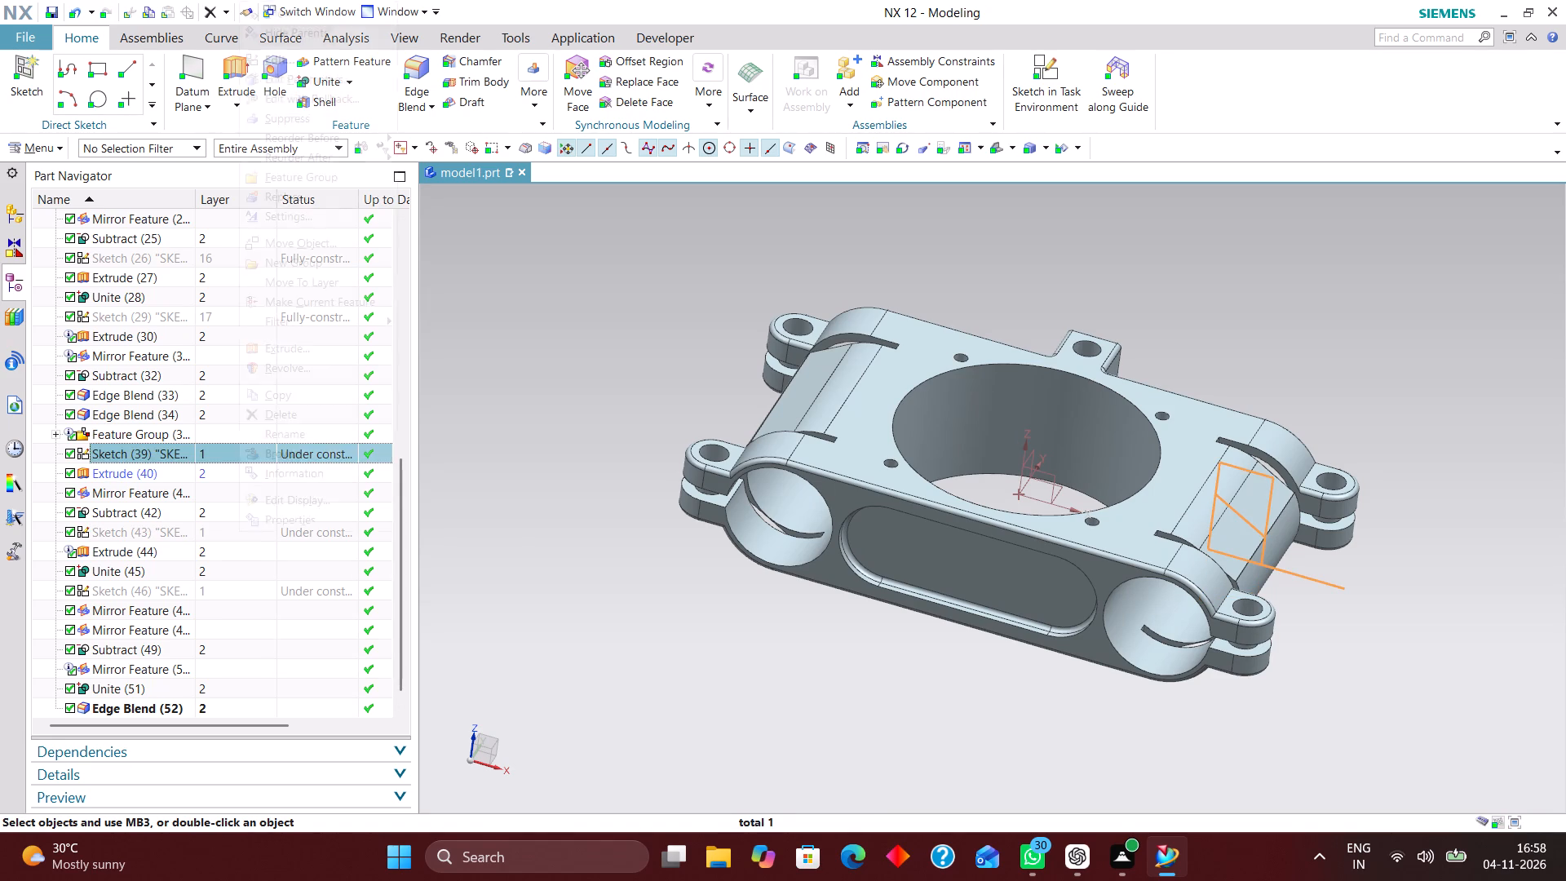
click(280, 414)
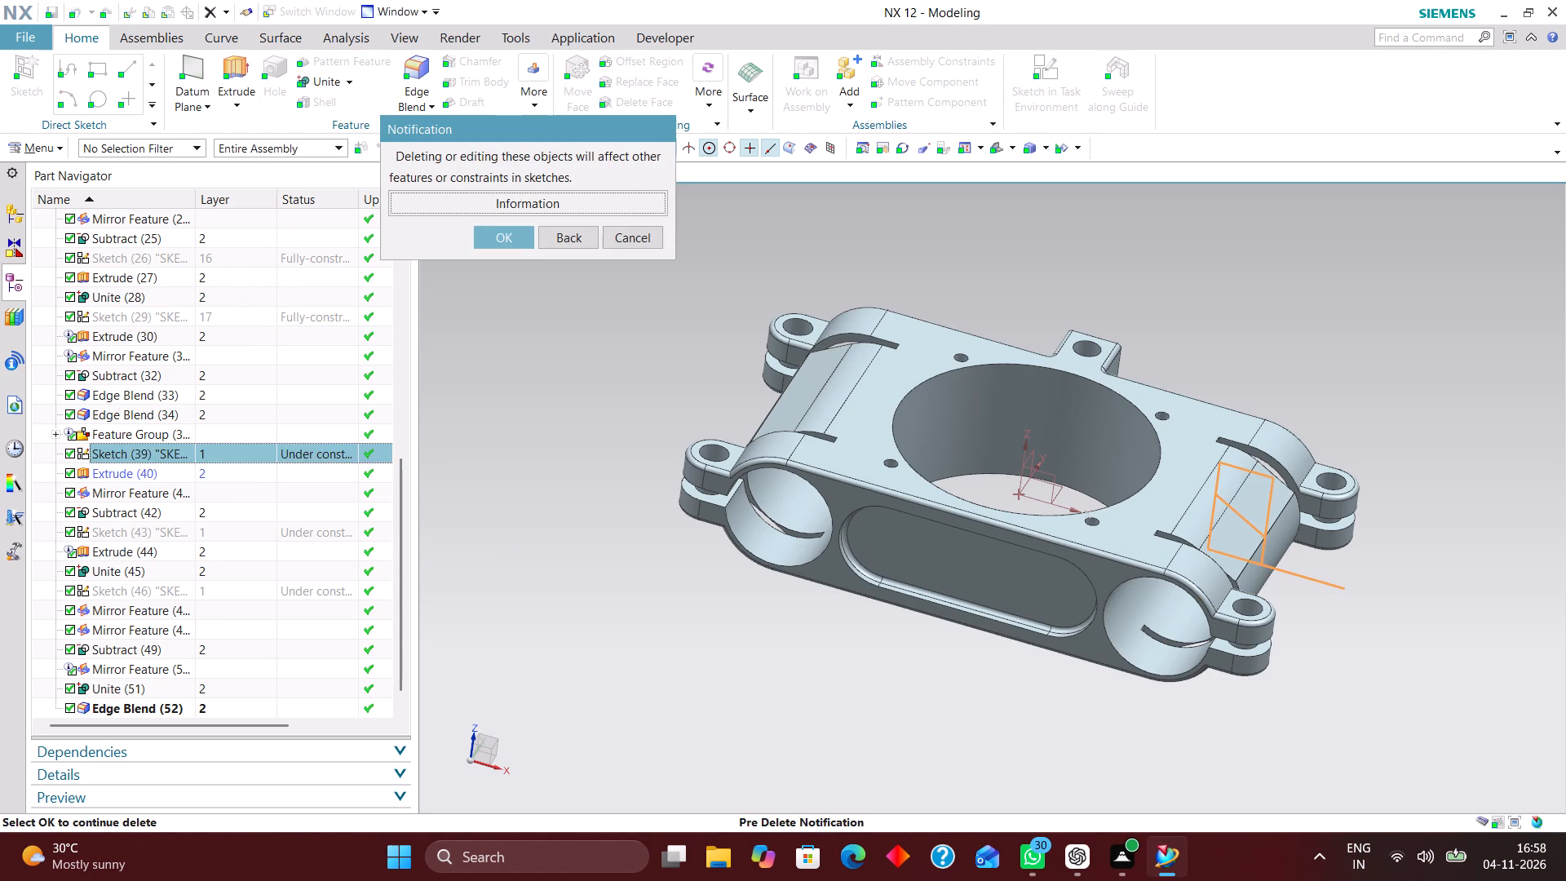
click(504, 237)
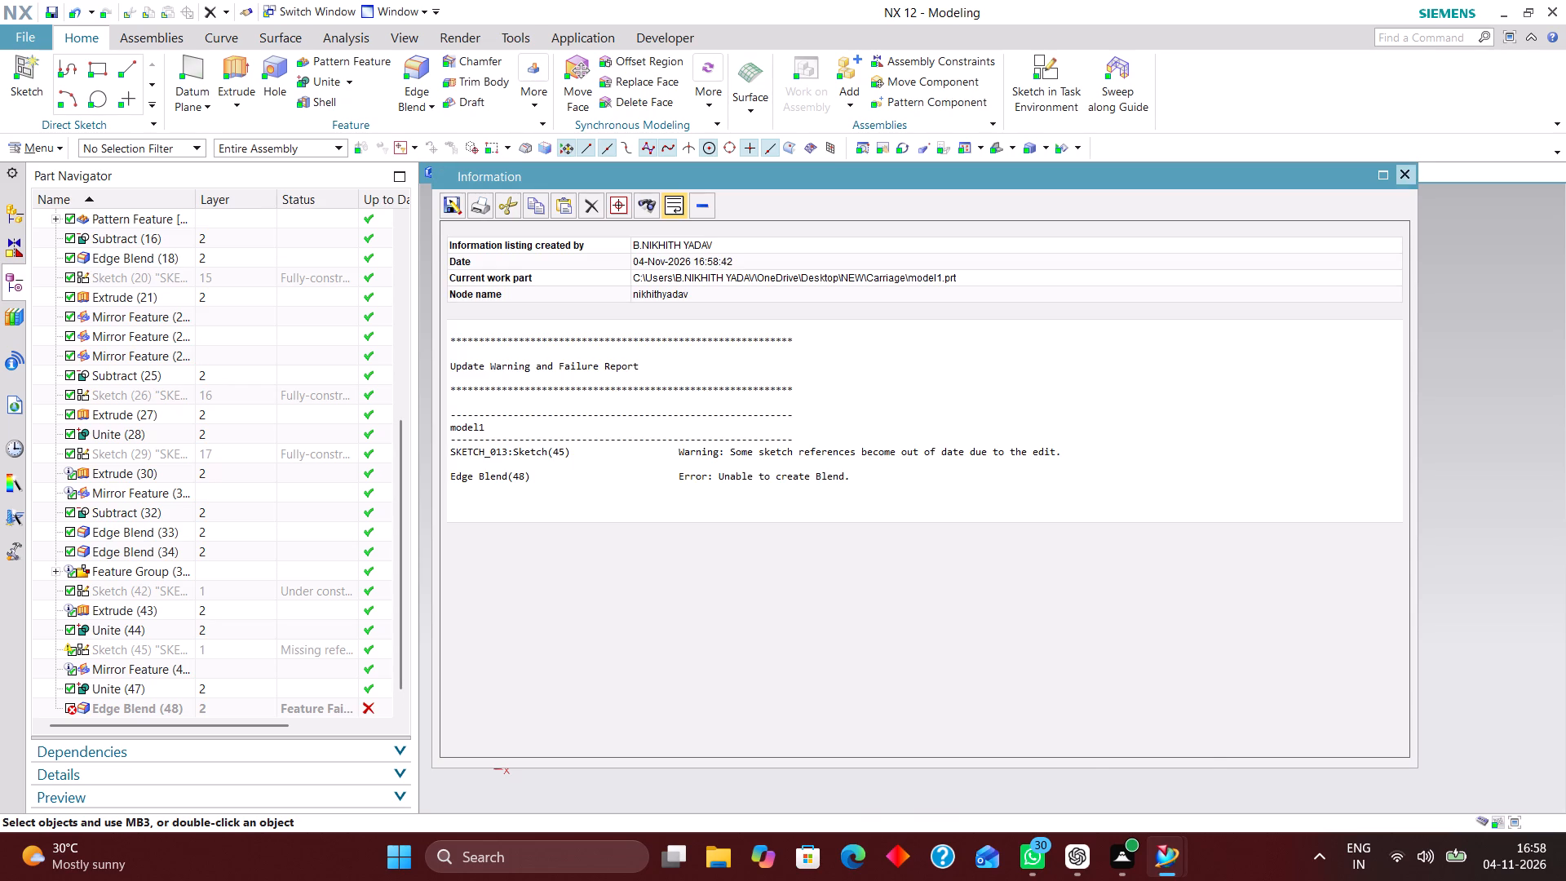
click(1405, 177)
Delete the four-sided filler profile, Sketch (42), beside the positive-X clamp lug together with its dependent features.
scroll(193, 576, down, 3)
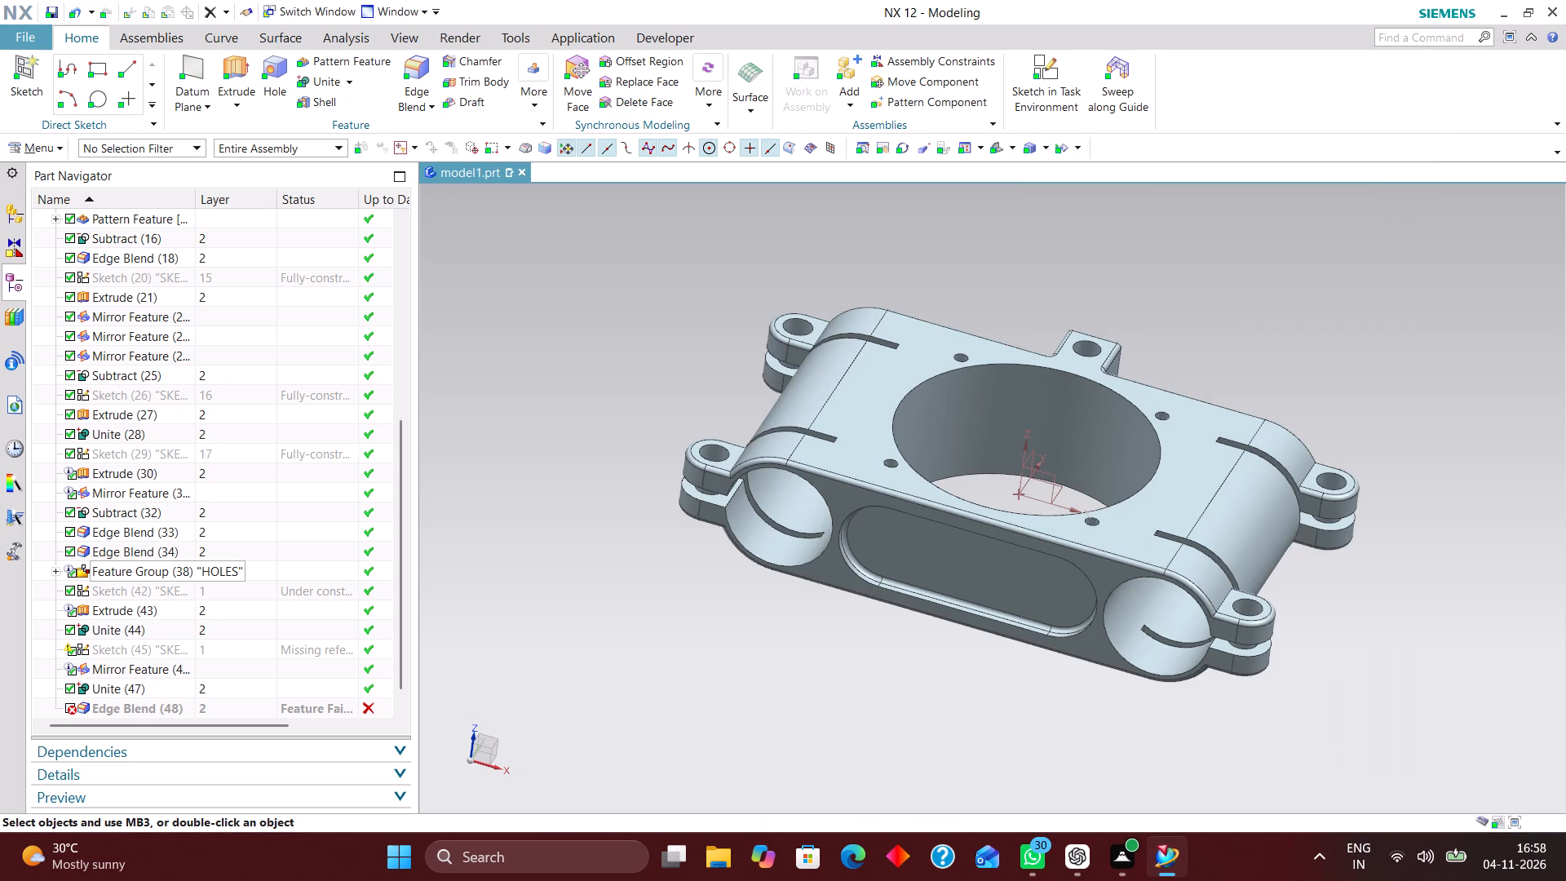
click(216, 569)
right_click(218, 571)
click(354, 587)
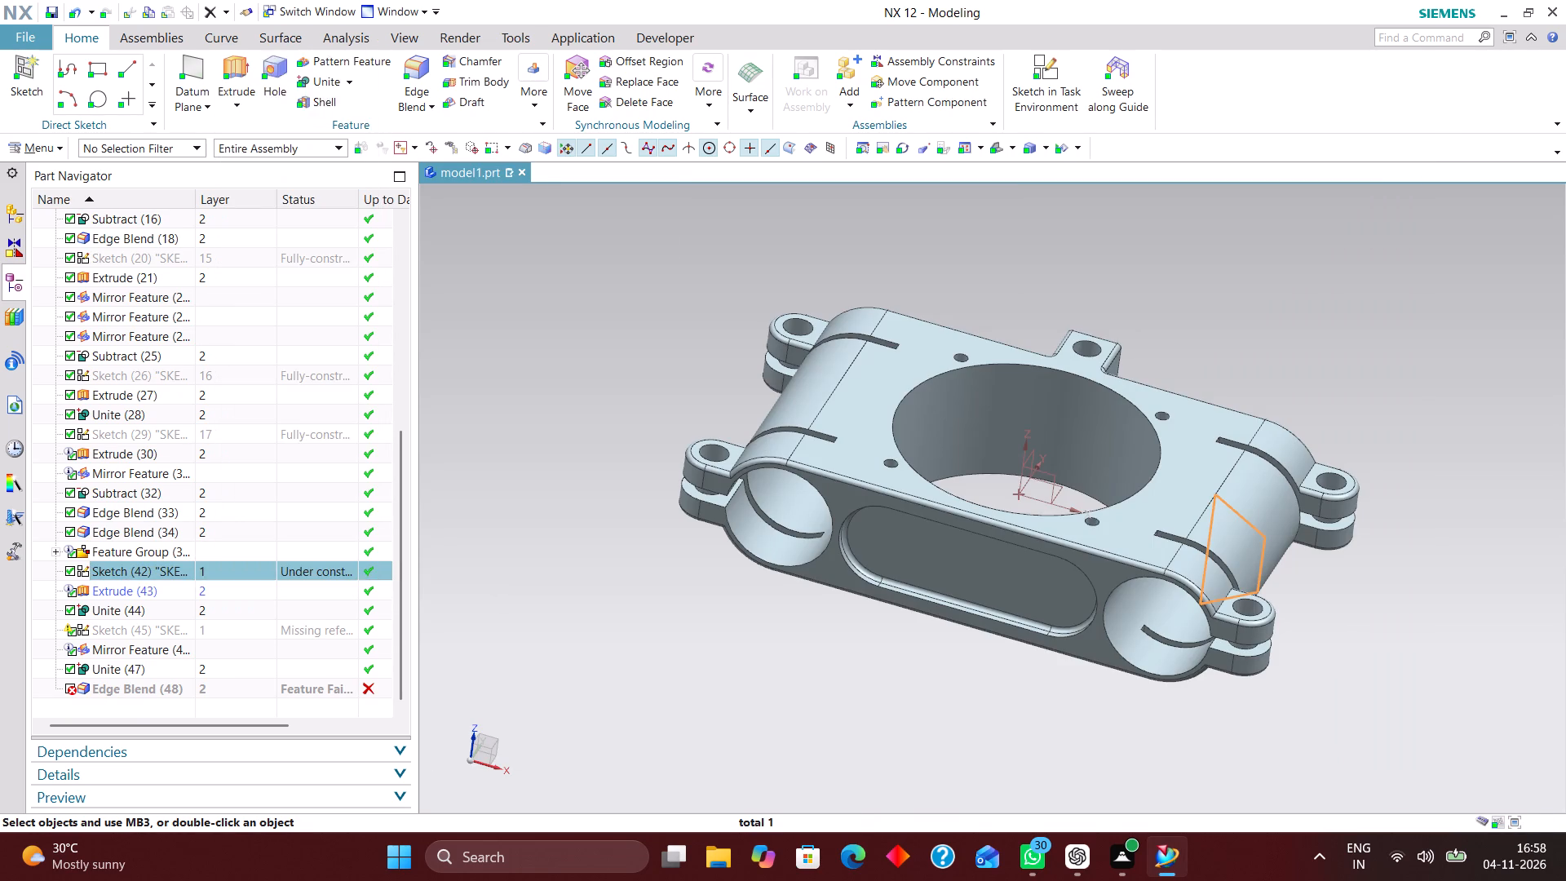
click(515, 234)
Delete the leftover sketch with missing references between the positive-X clamp lugs.
scroll(234, 598, down, 5)
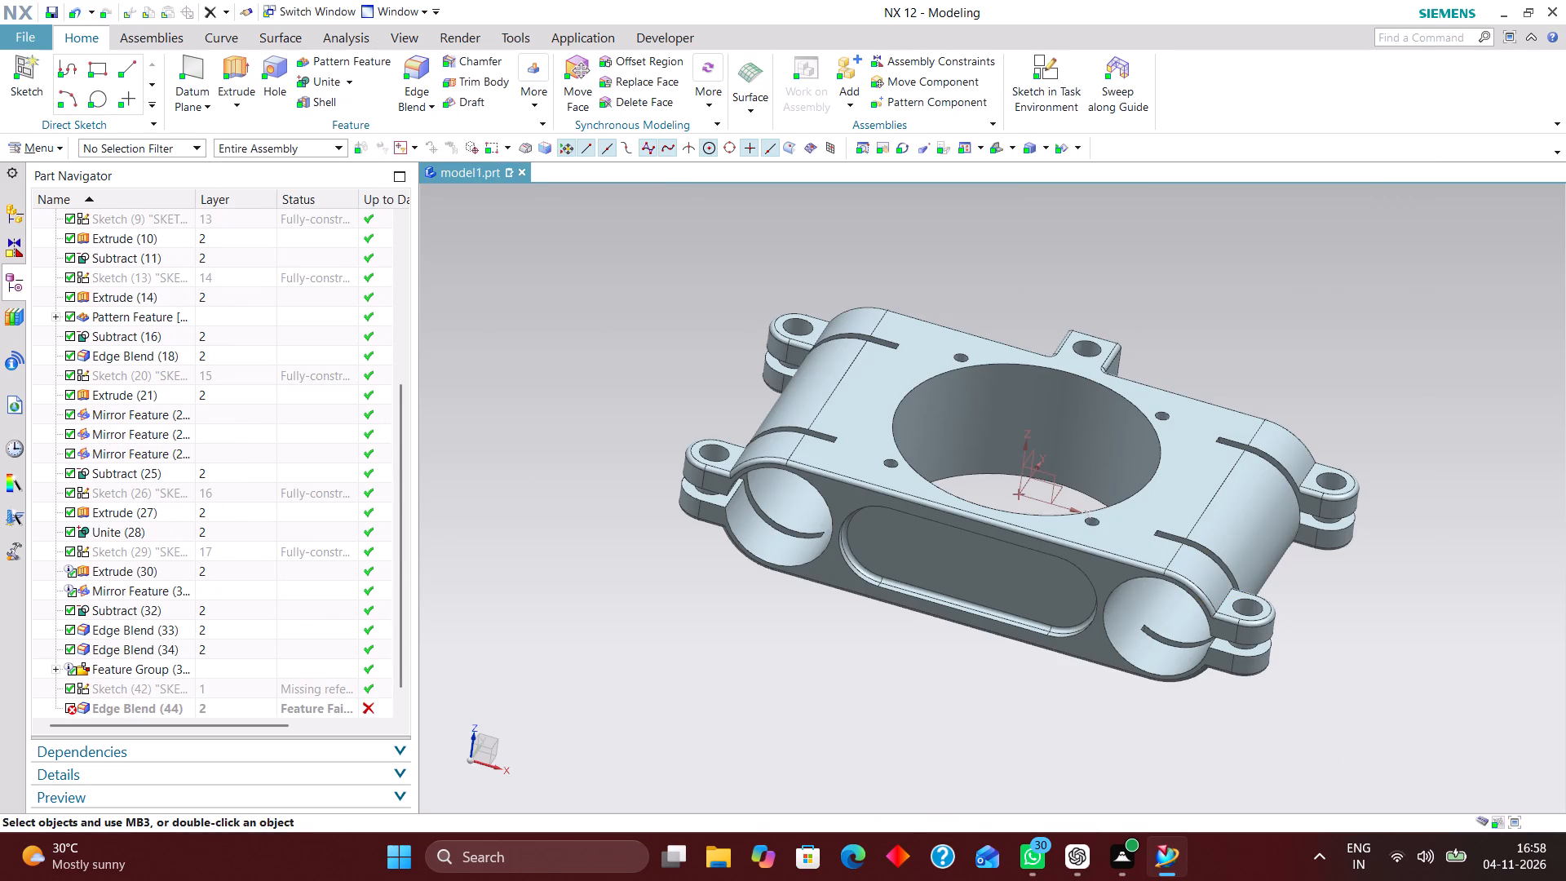
click(239, 668)
right_click(240, 668)
click(377, 682)
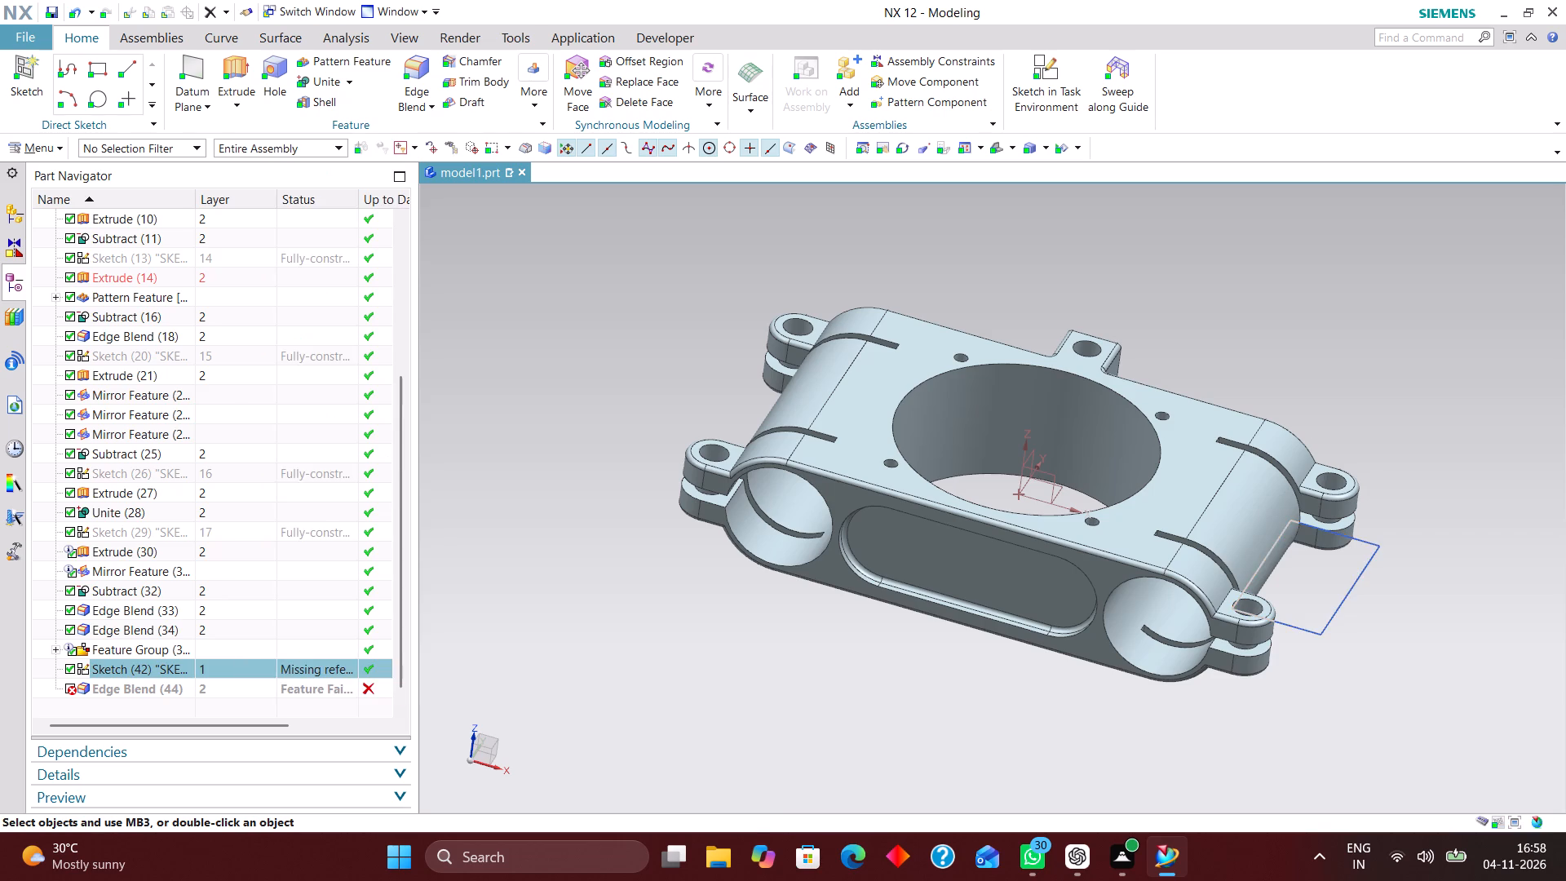
Delete the failed edge blend at the end of the feature history.
click(994, 148)
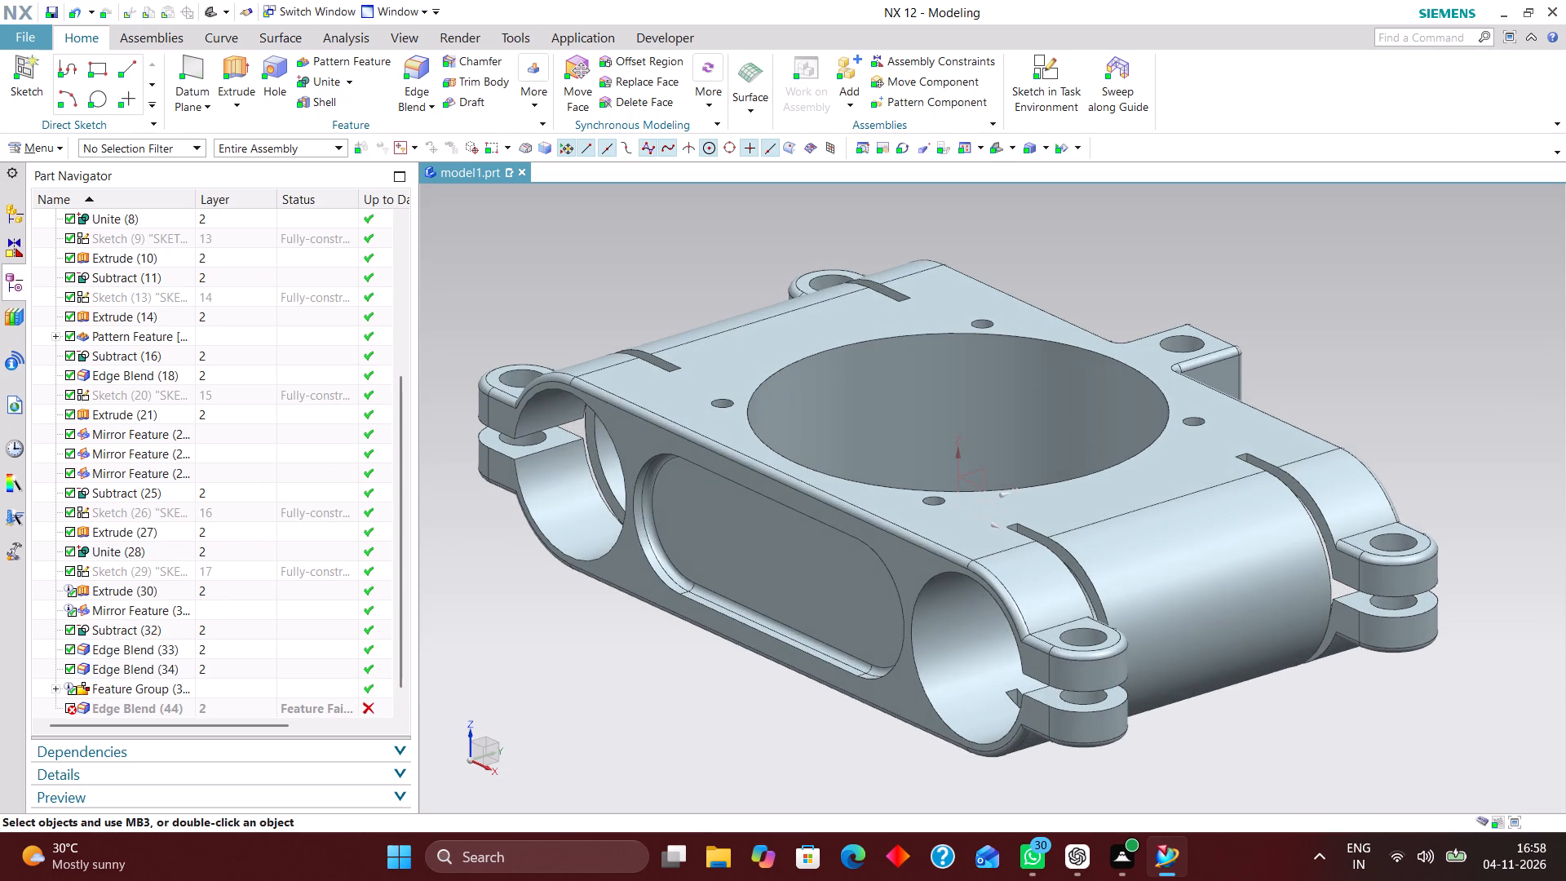
scroll(215, 582, down, 3)
click(241, 689)
right_click(245, 688)
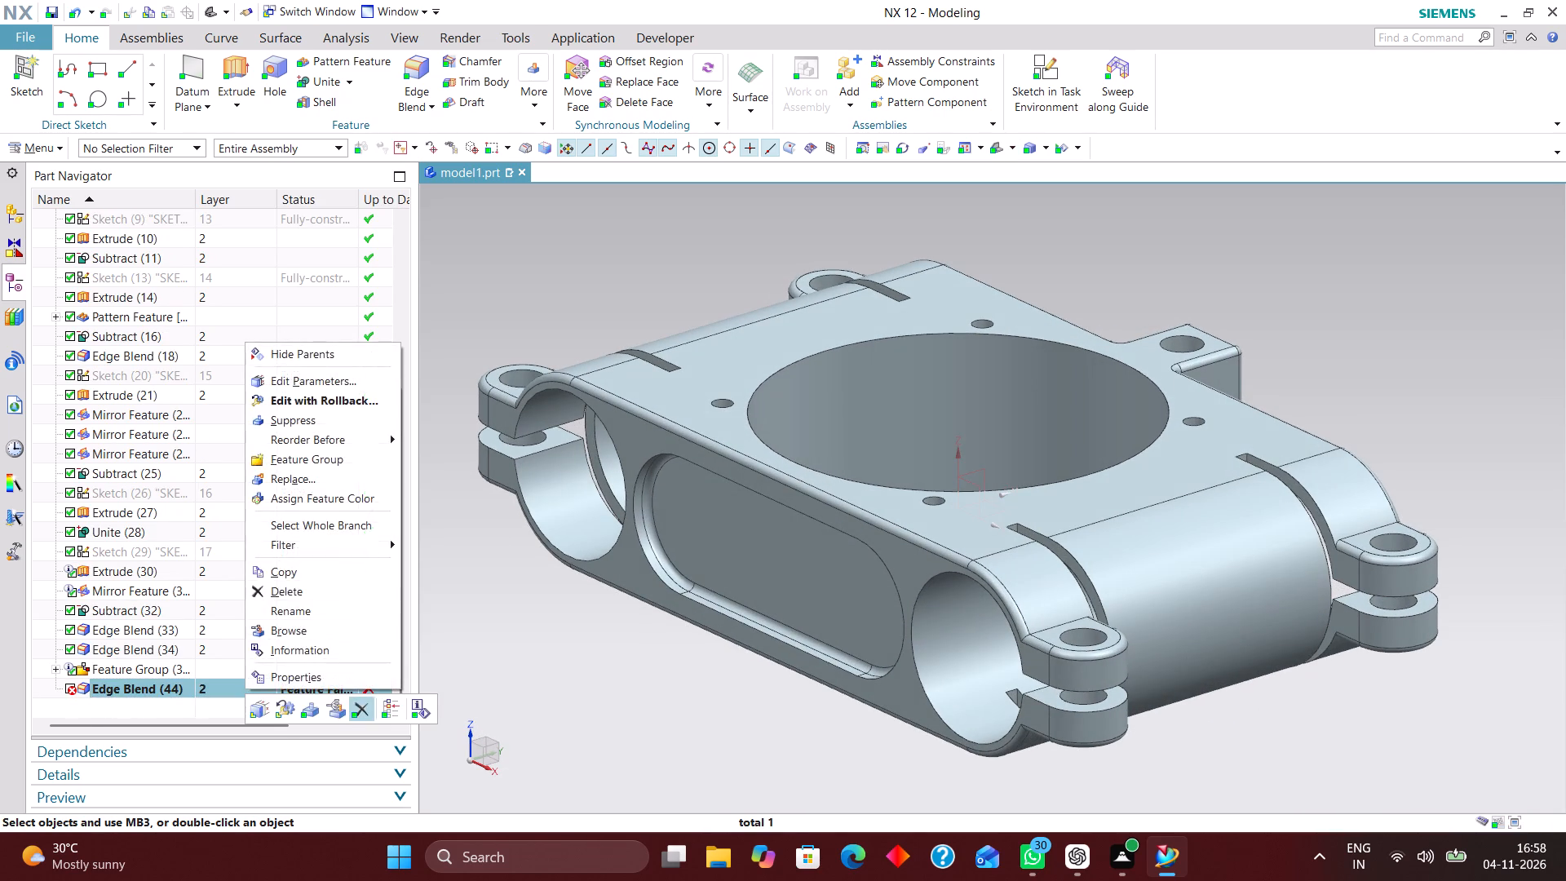
click(358, 711)
Examine the bracket from above and from the front, checking the clamp slots, bores and lugs.
click(993, 140)
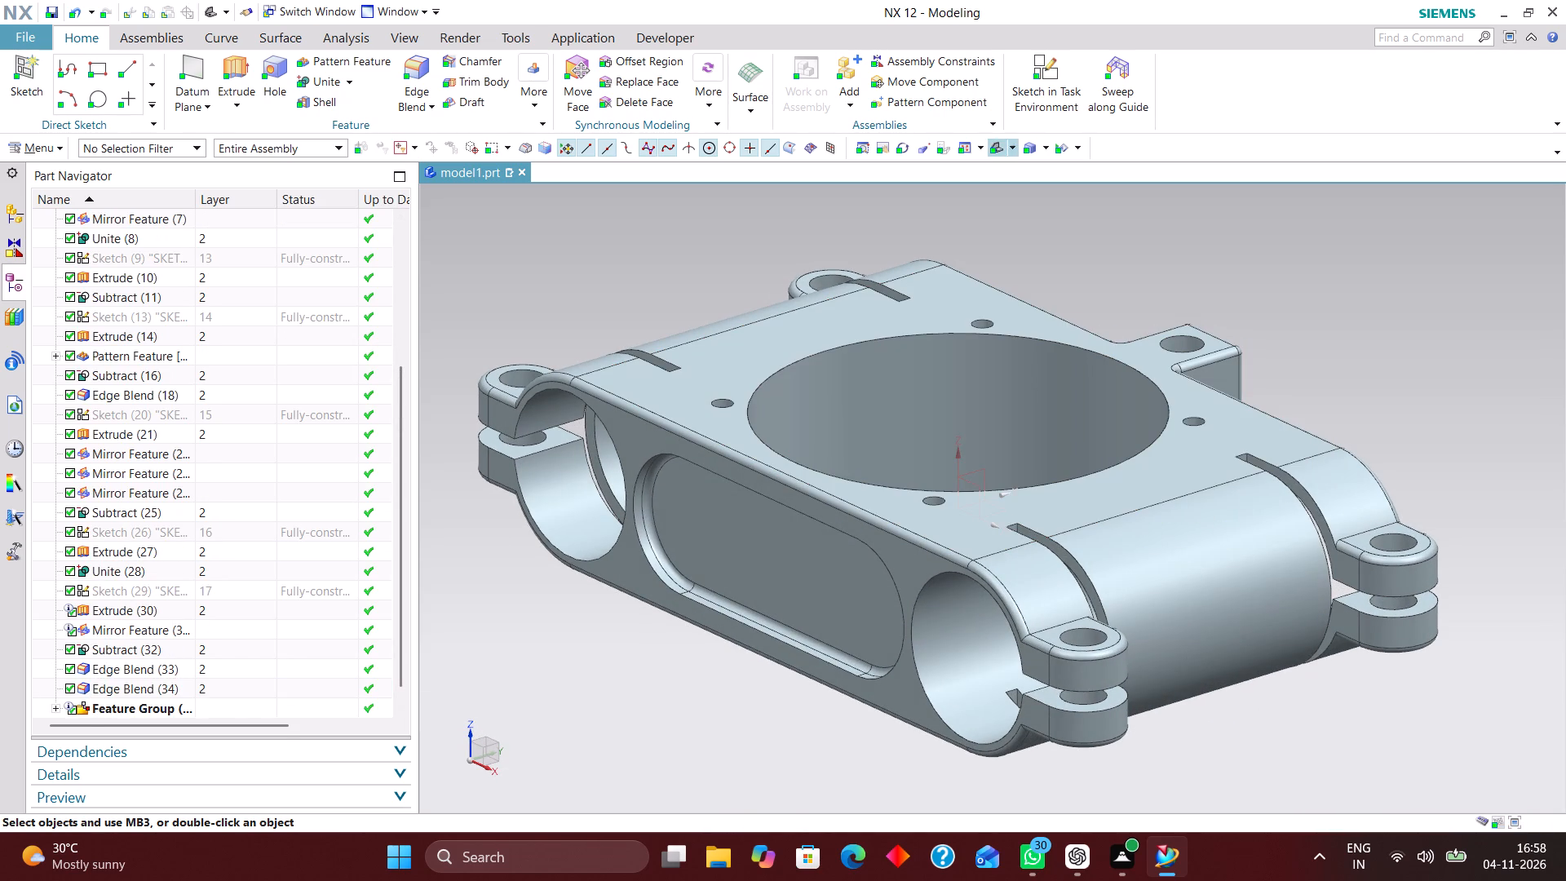
scroll(1061, 449, down, 5)
scroll(1133, 466, up, 4)
middle_drag(1232, 386, 1300, 485)
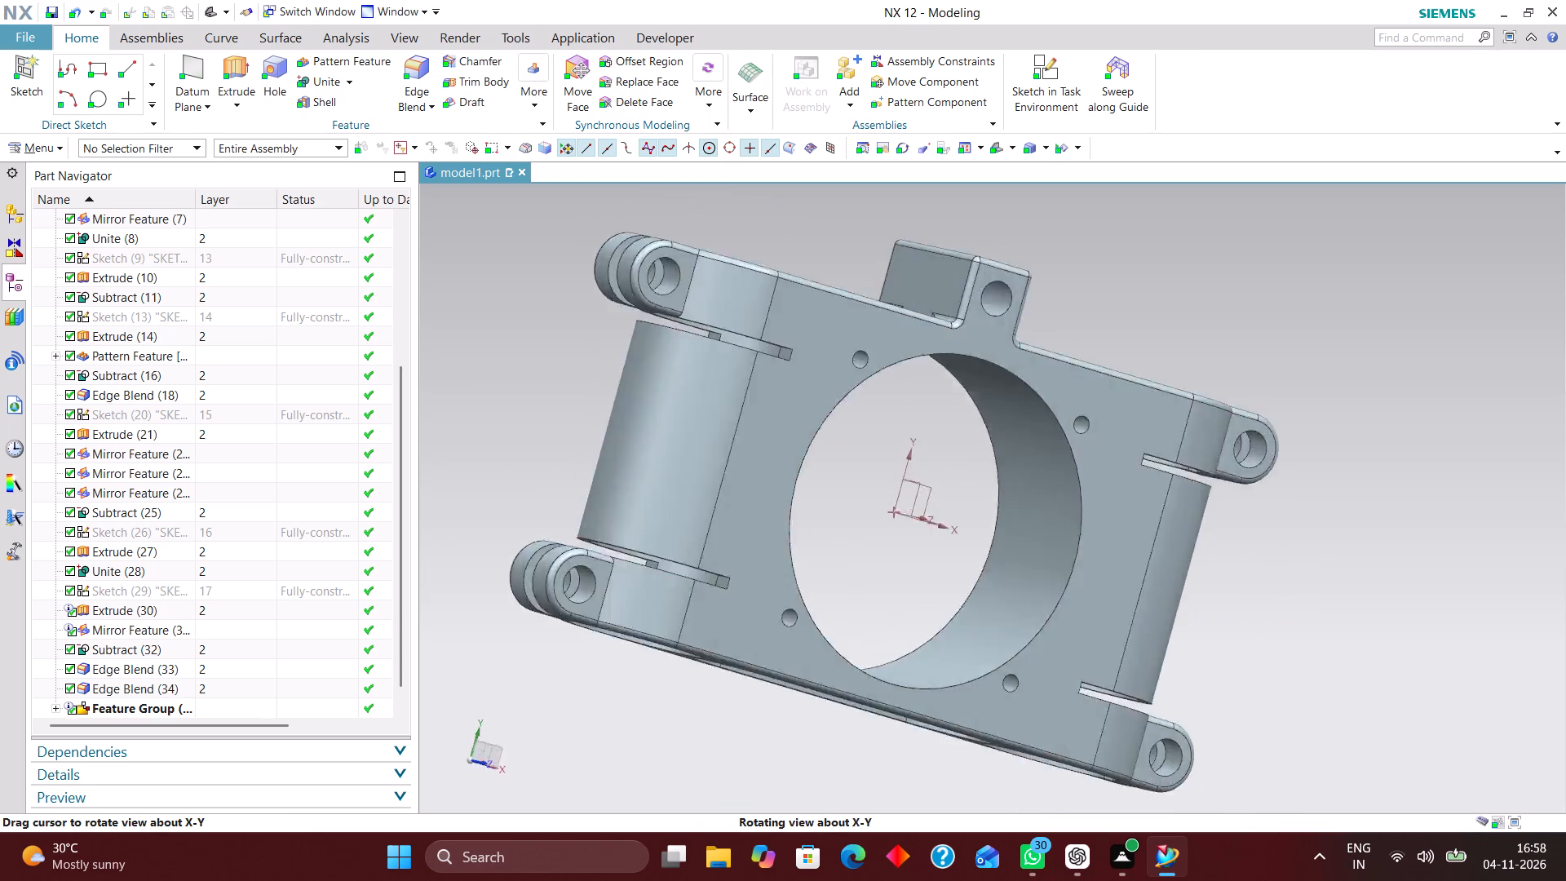
middle_drag(1300, 485, 1162, 482)
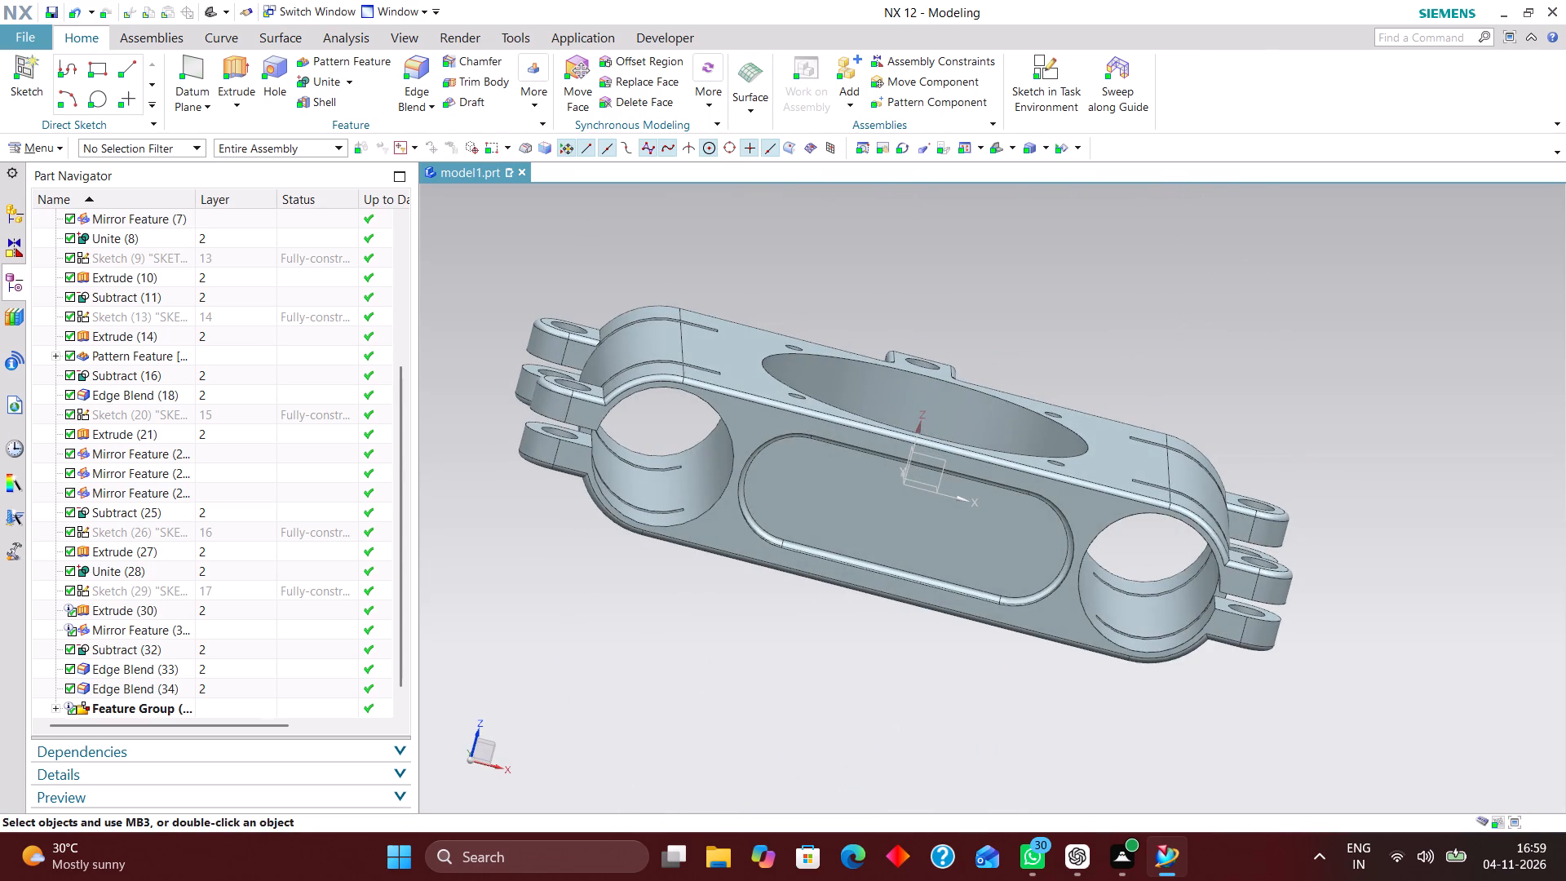
click(1000, 150)
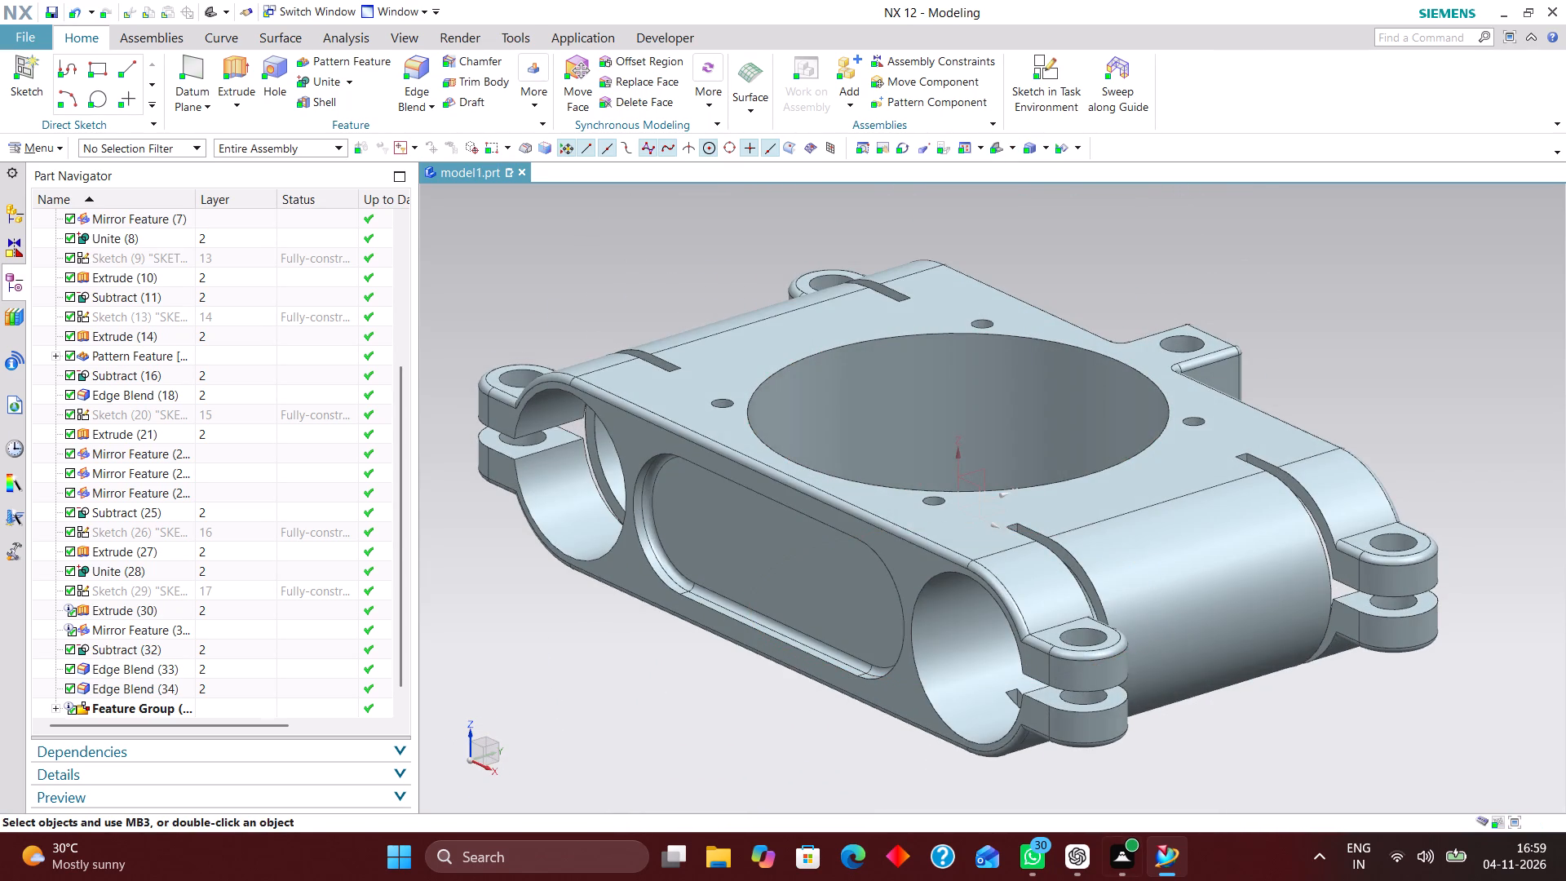
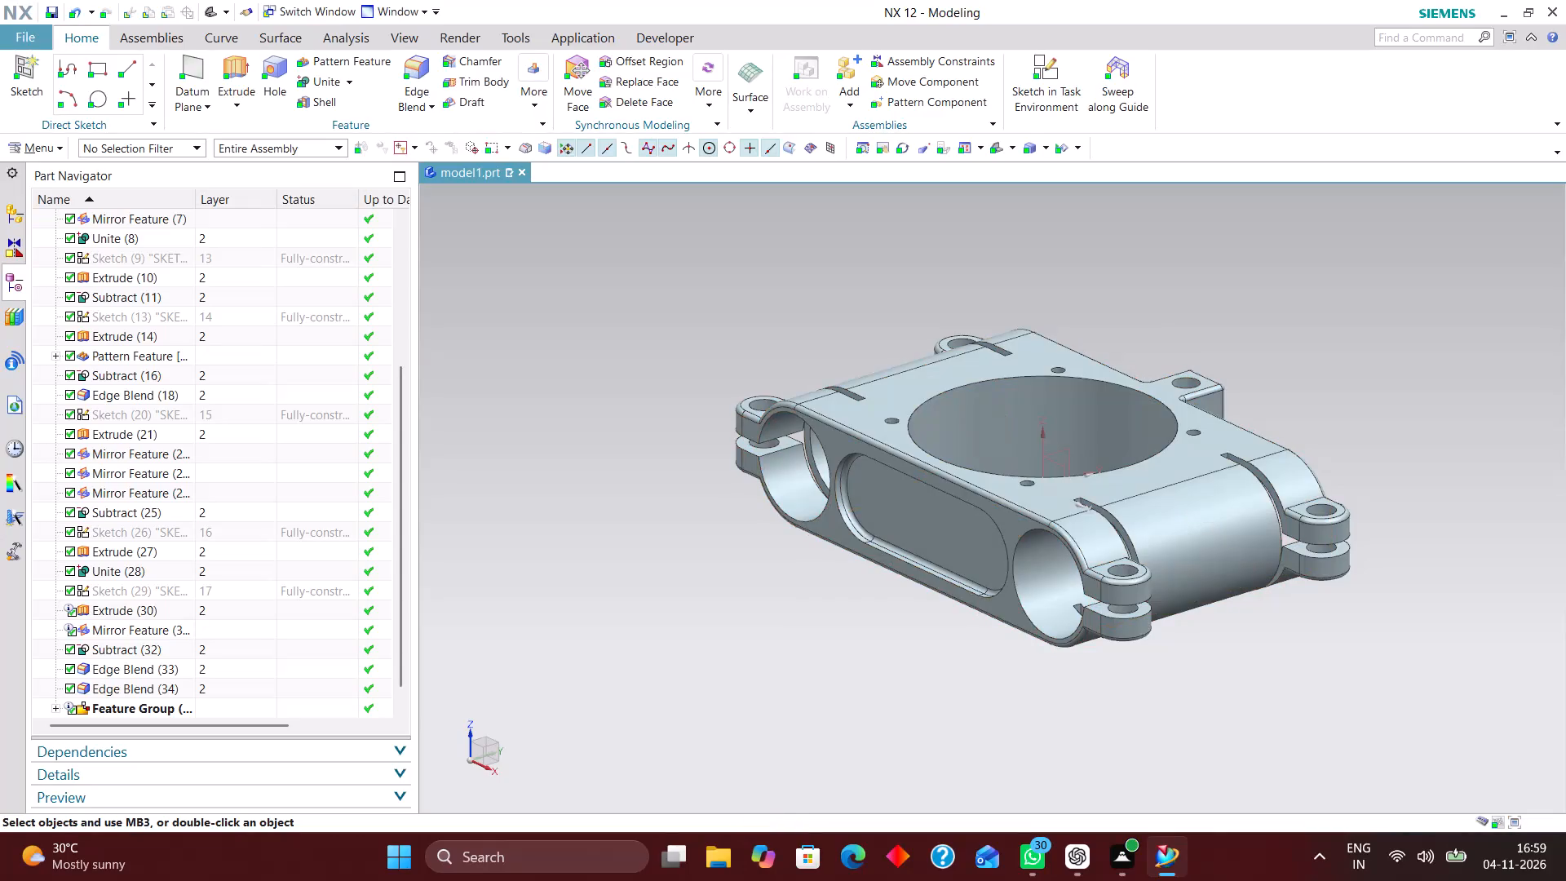
Examine the finished clamp body in side, front and isometric views, and review its feature history.
scroll(962, 370, down, 2)
scroll(1087, 462, up, 5)
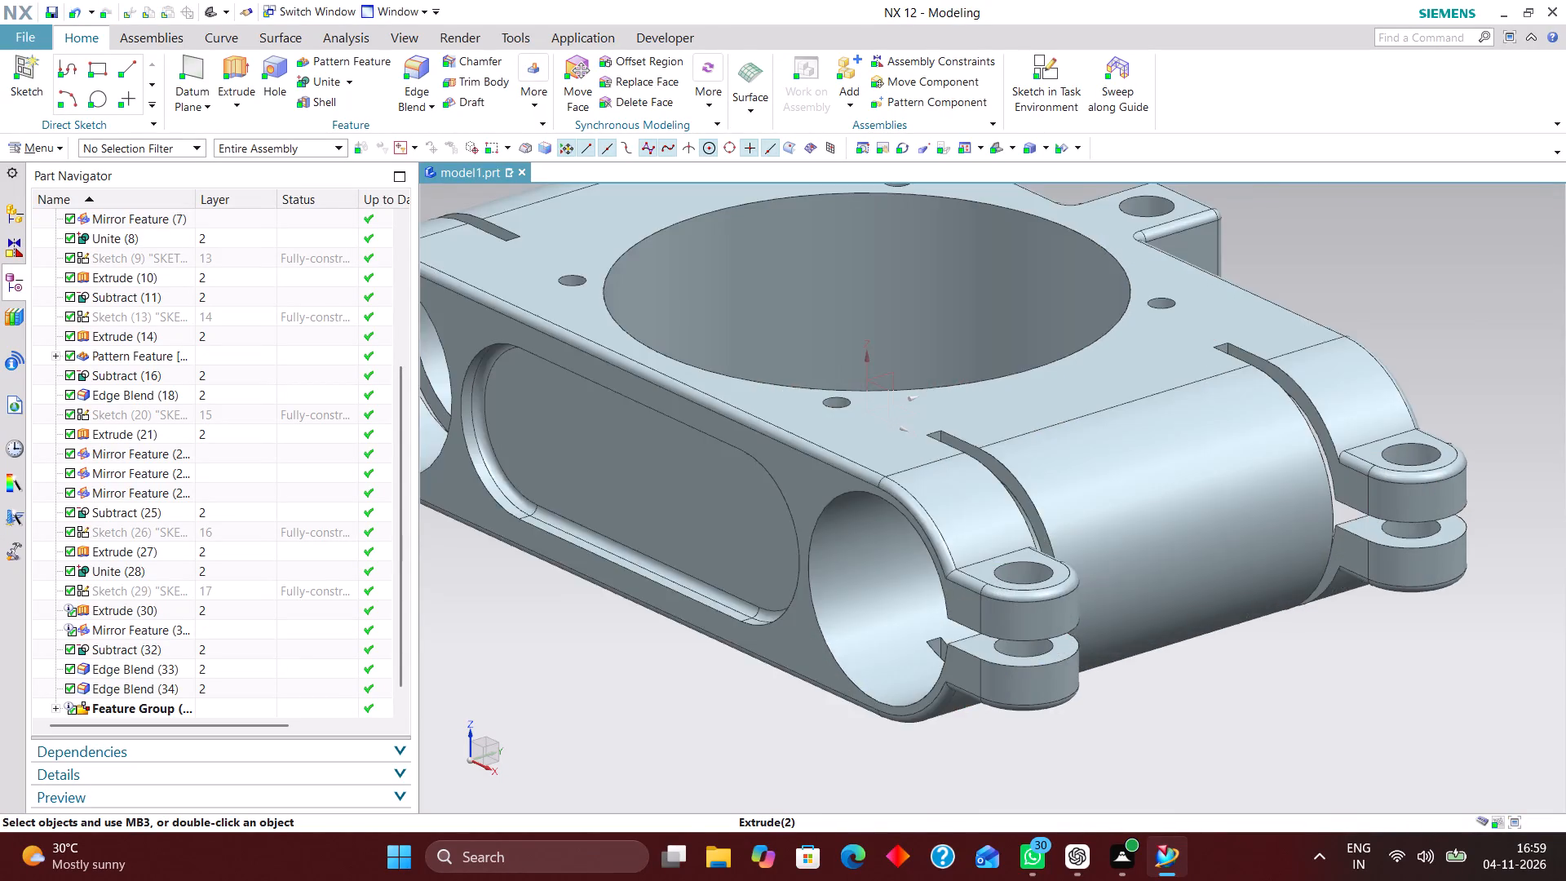
scroll(1044, 531, down, 1)
scroll(872, 438, up, 1)
scroll(815, 507, down, 1)
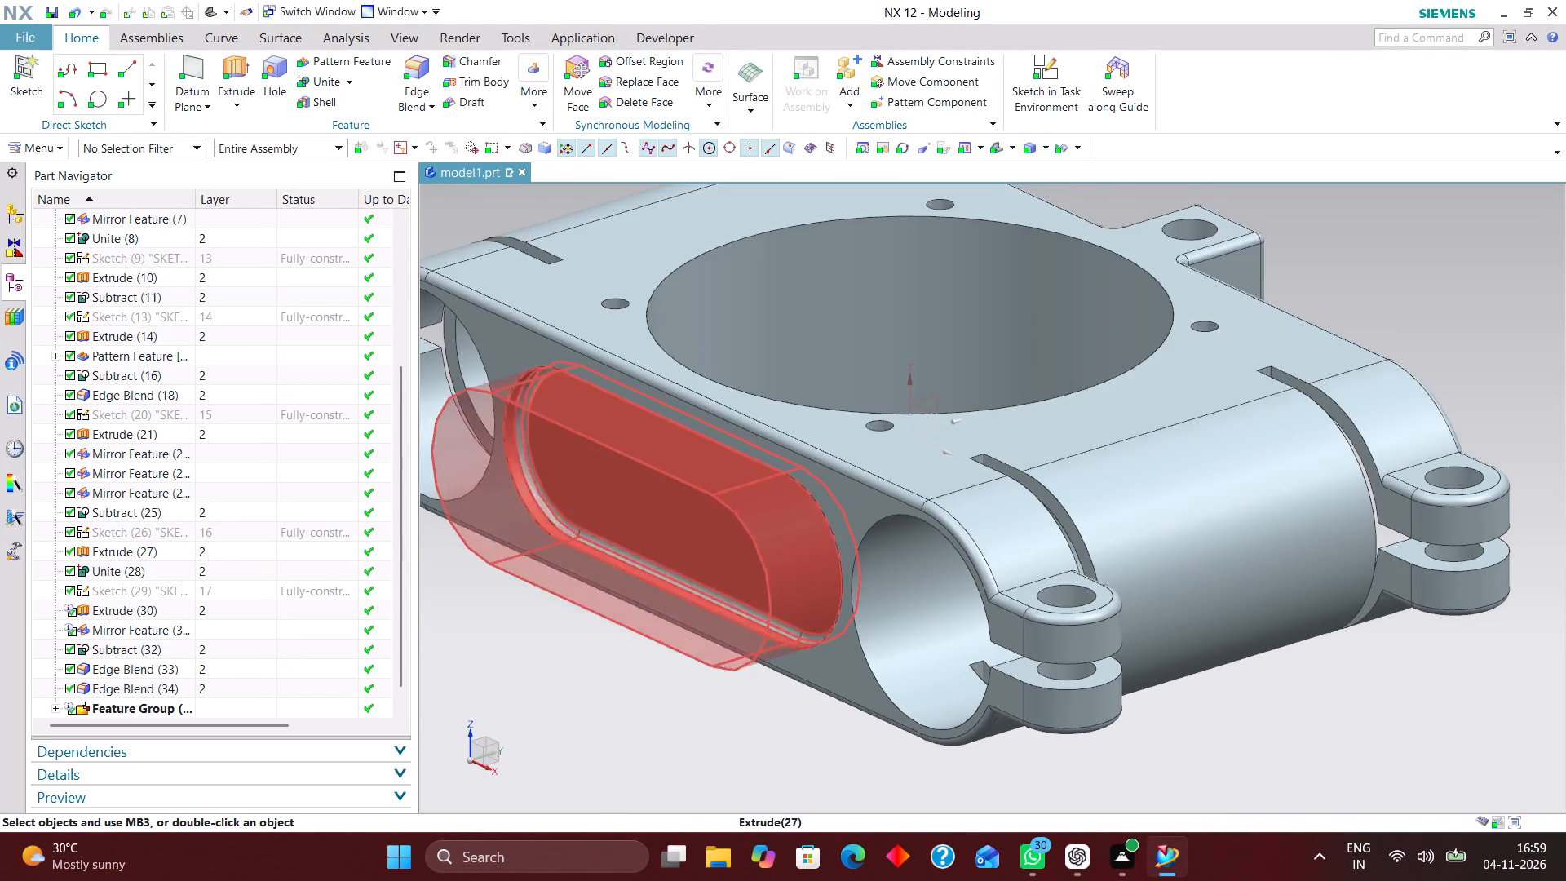
scroll(816, 509, down, 1)
right_drag(1337, 310, 1144, 300)
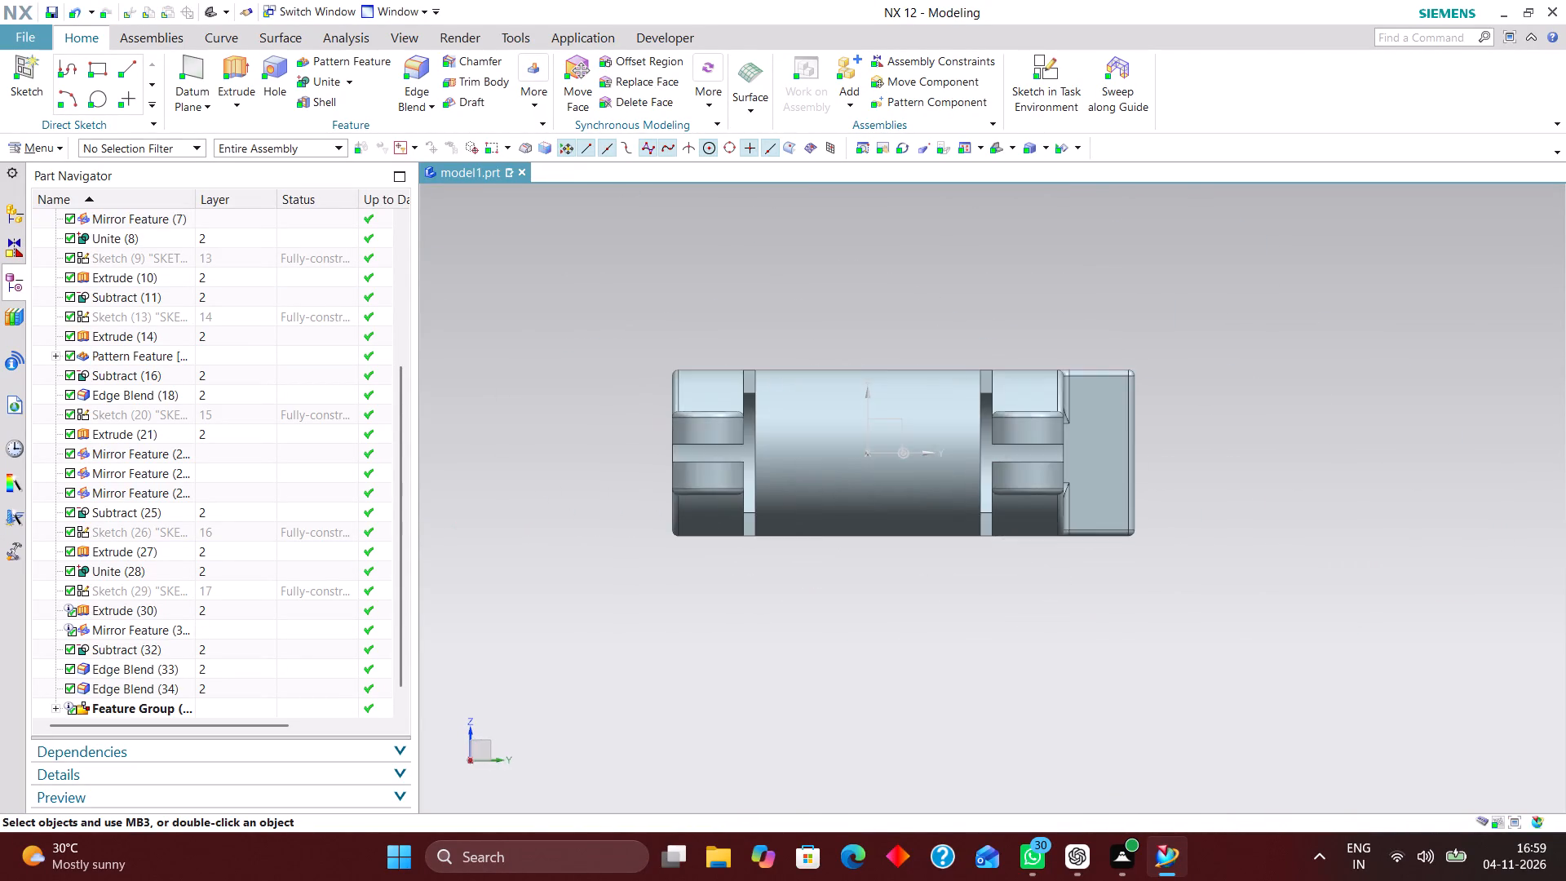
middle_drag(1201, 348, 1298, 345)
right_drag(1329, 287, 1148, 289)
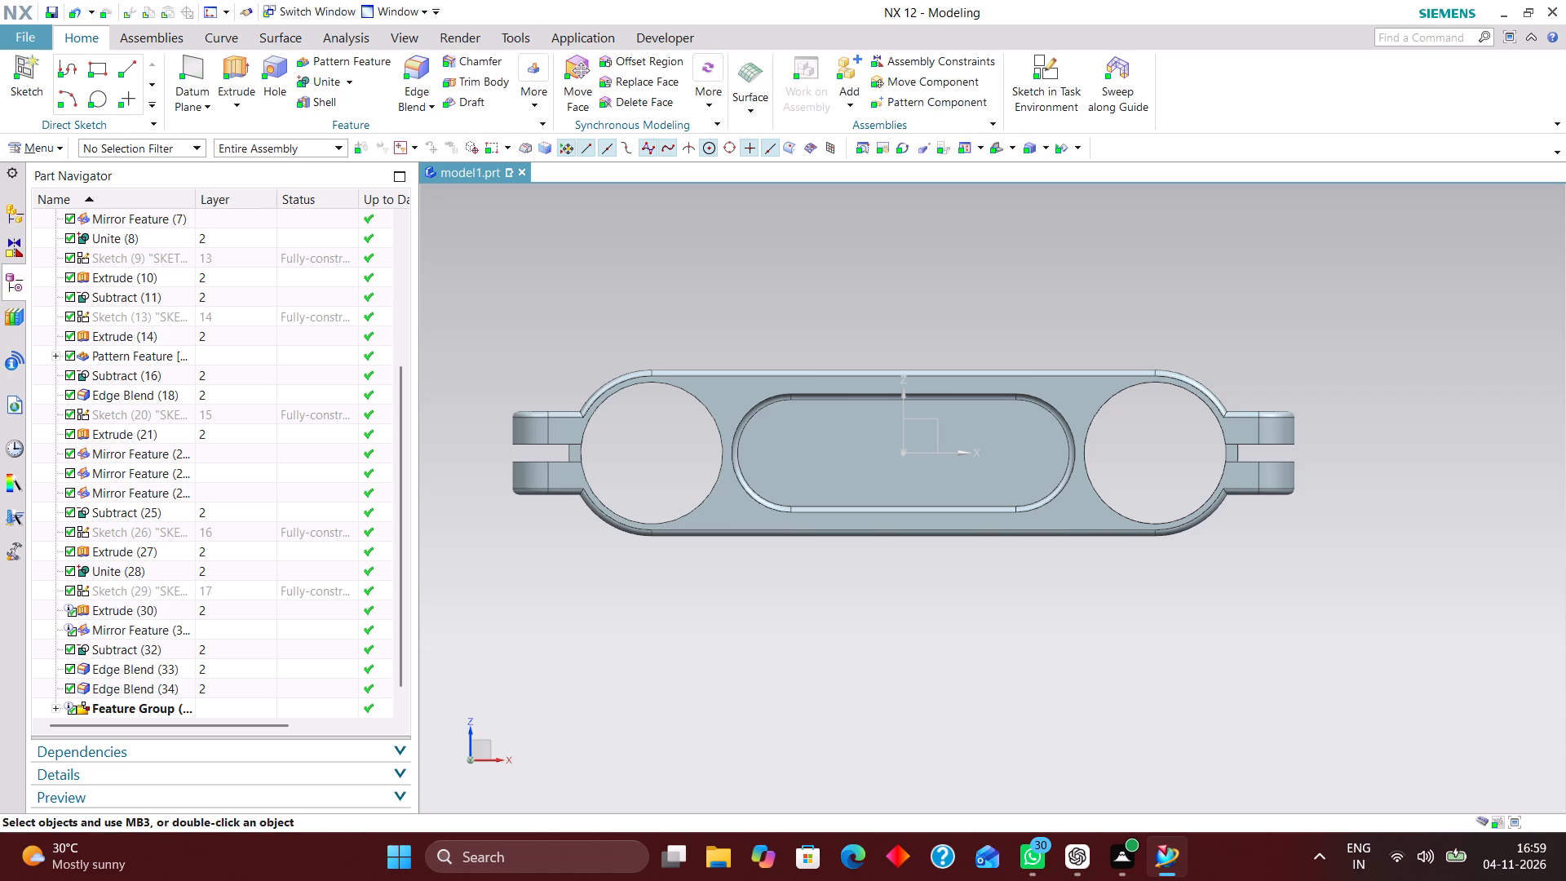
scroll(944, 334, up, 1)
middle_drag(923, 335, 860, 344)
scroll(949, 379, down, 3)
click(997, 149)
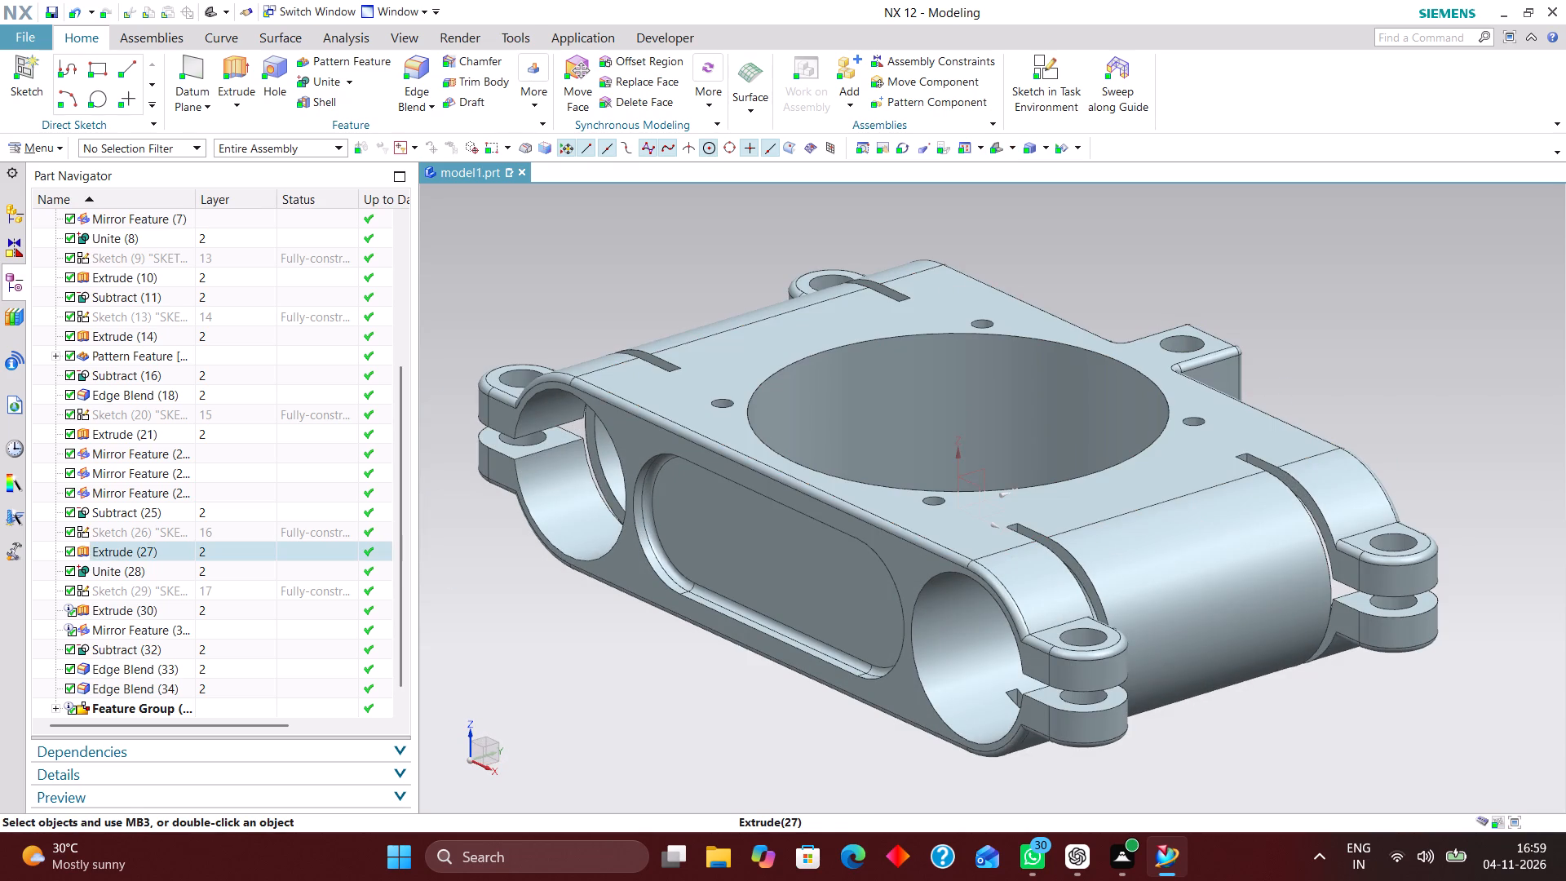
scroll(163, 299, up, 3)
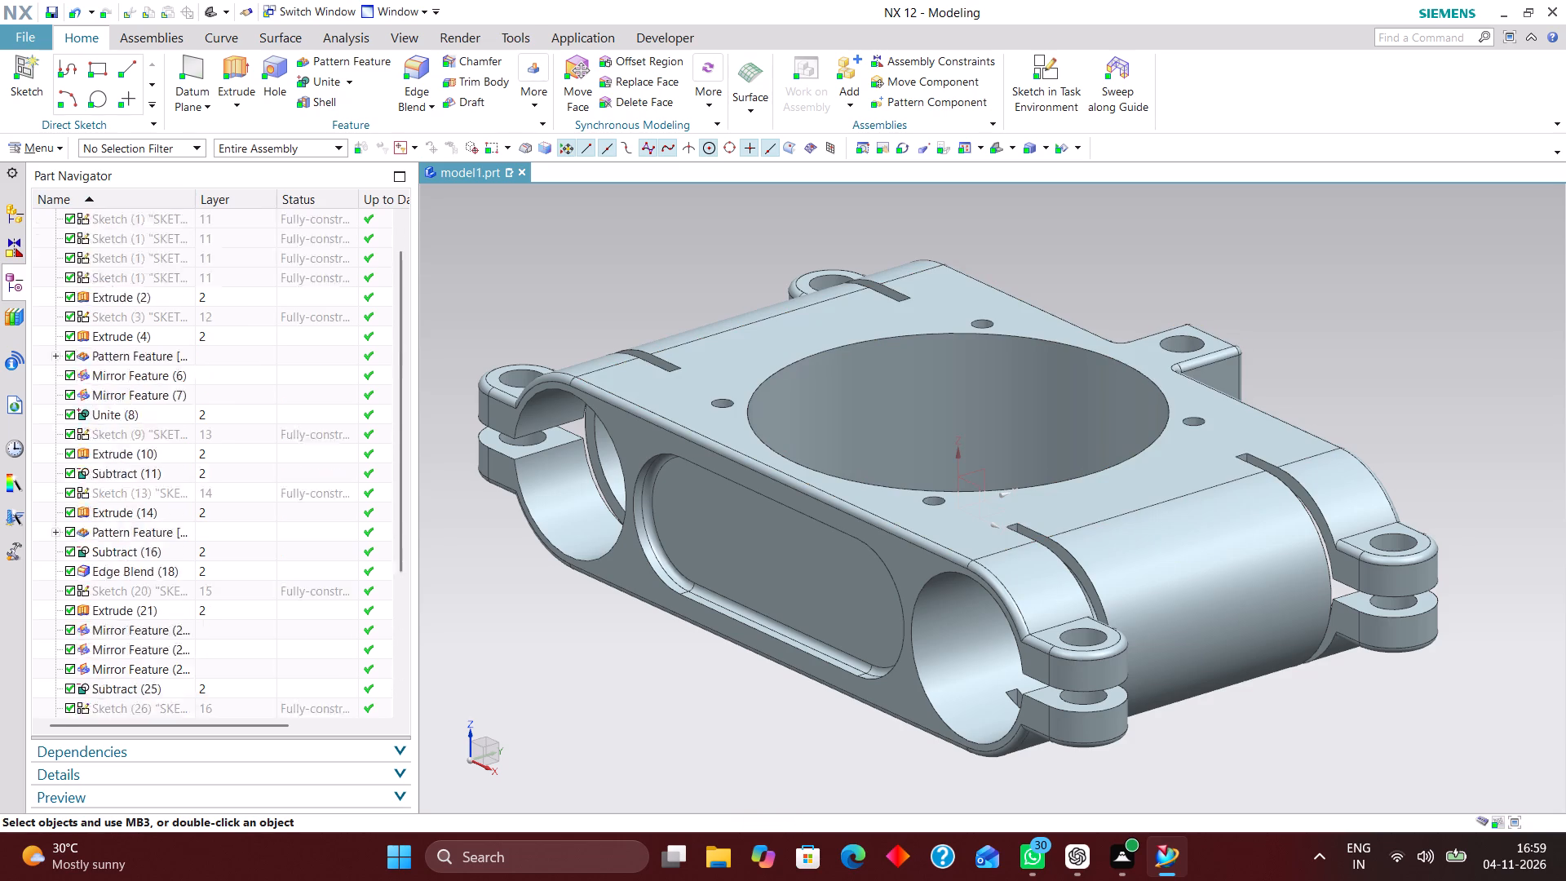
scroll(165, 299, up, 2)
Assign the library material Steel to the clamp's solid body.
click(55, 152)
click(80, 268)
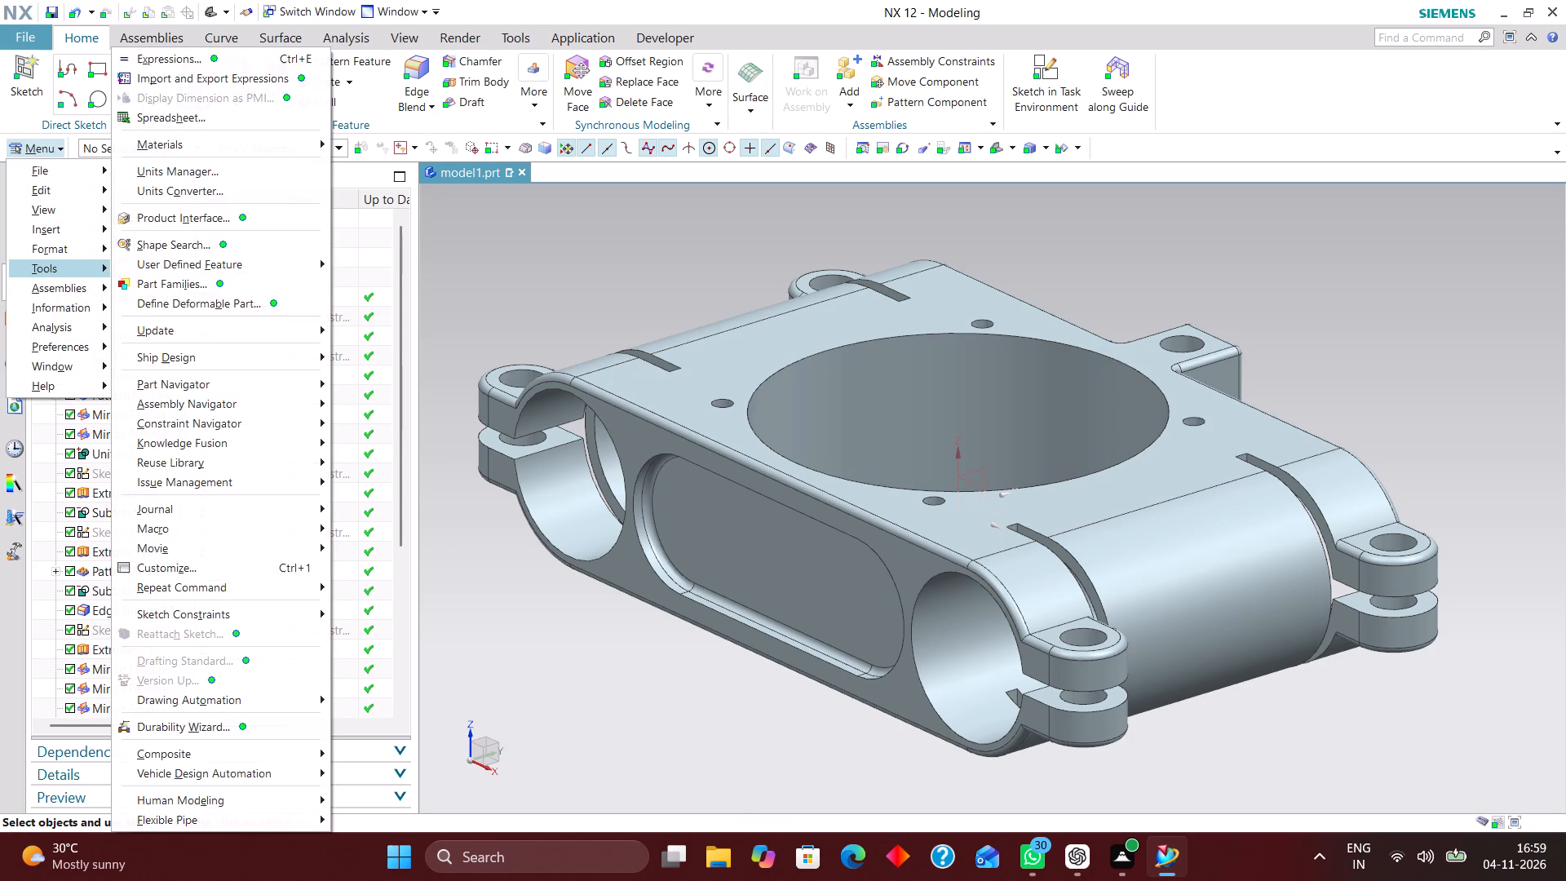
click(203, 147)
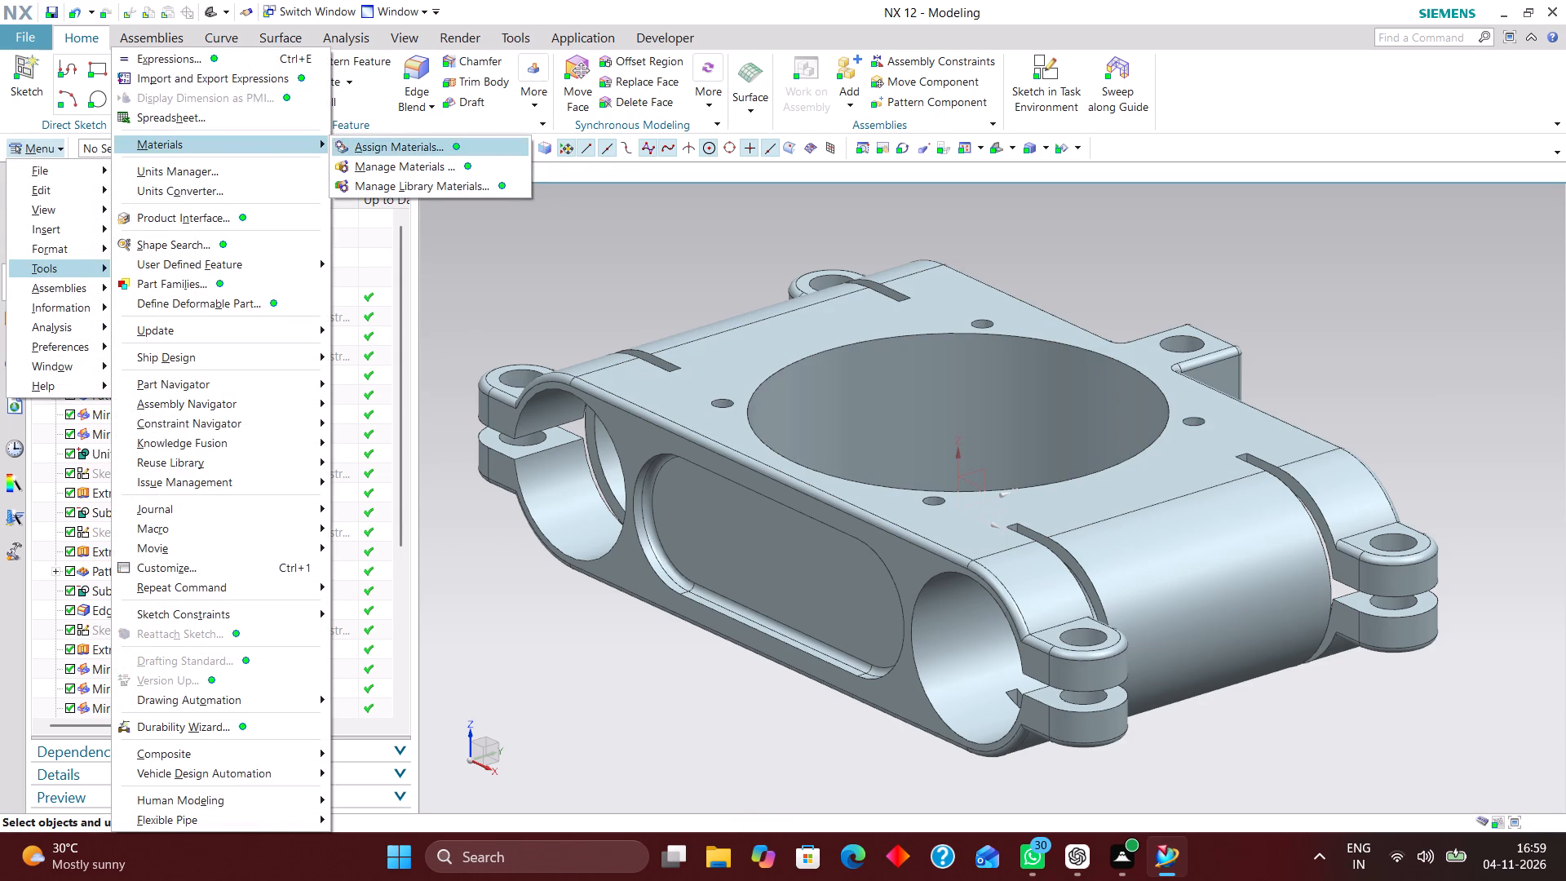
click(422, 153)
click(705, 467)
scroll(358, 546, down, 10)
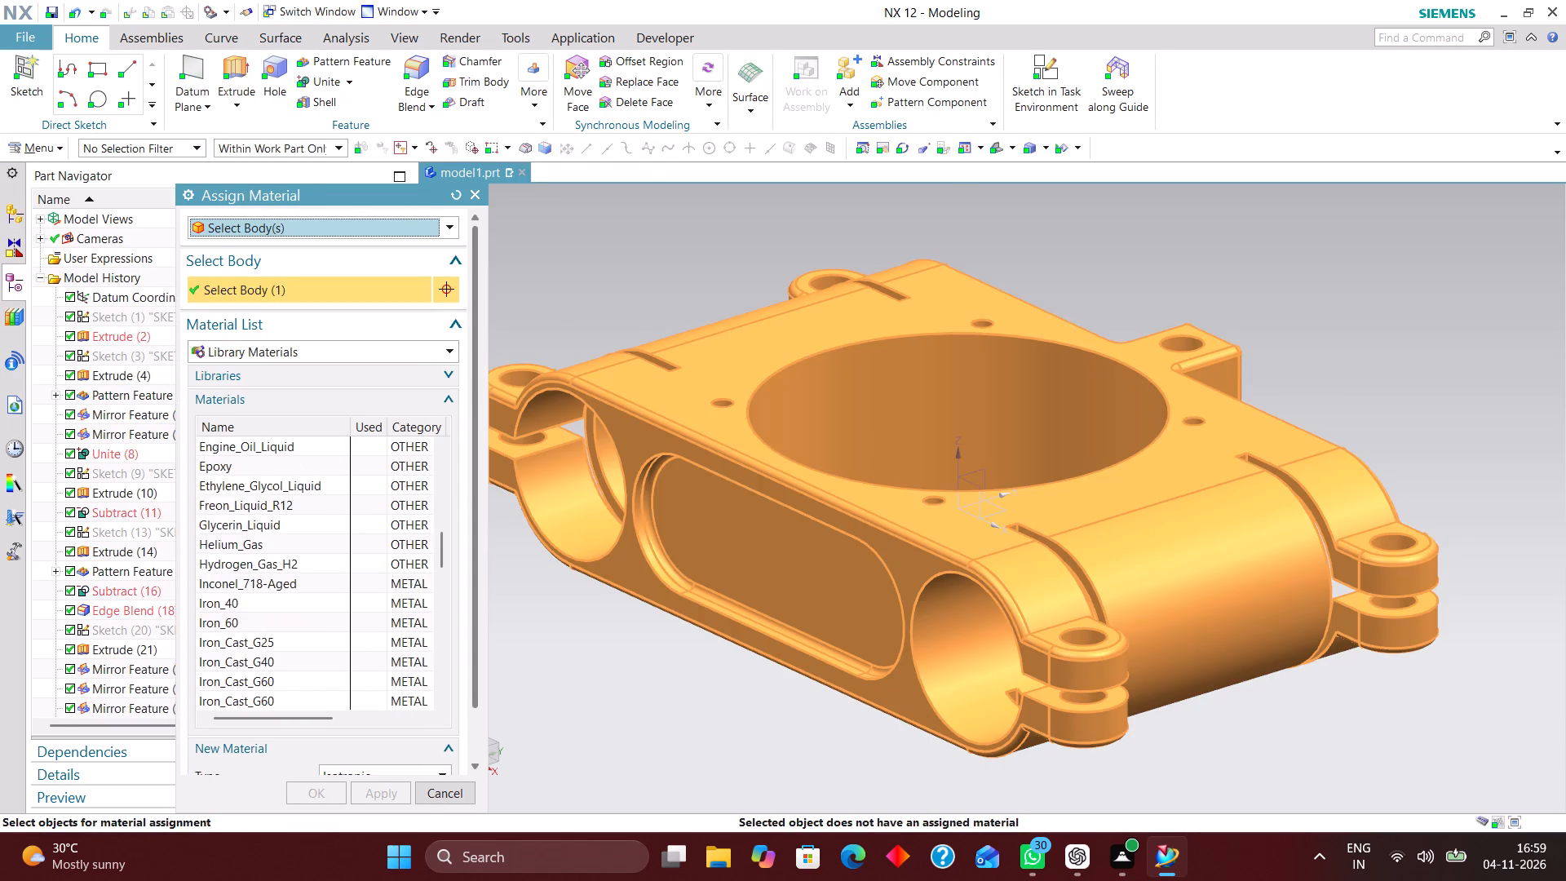
scroll(289, 631, down, 17)
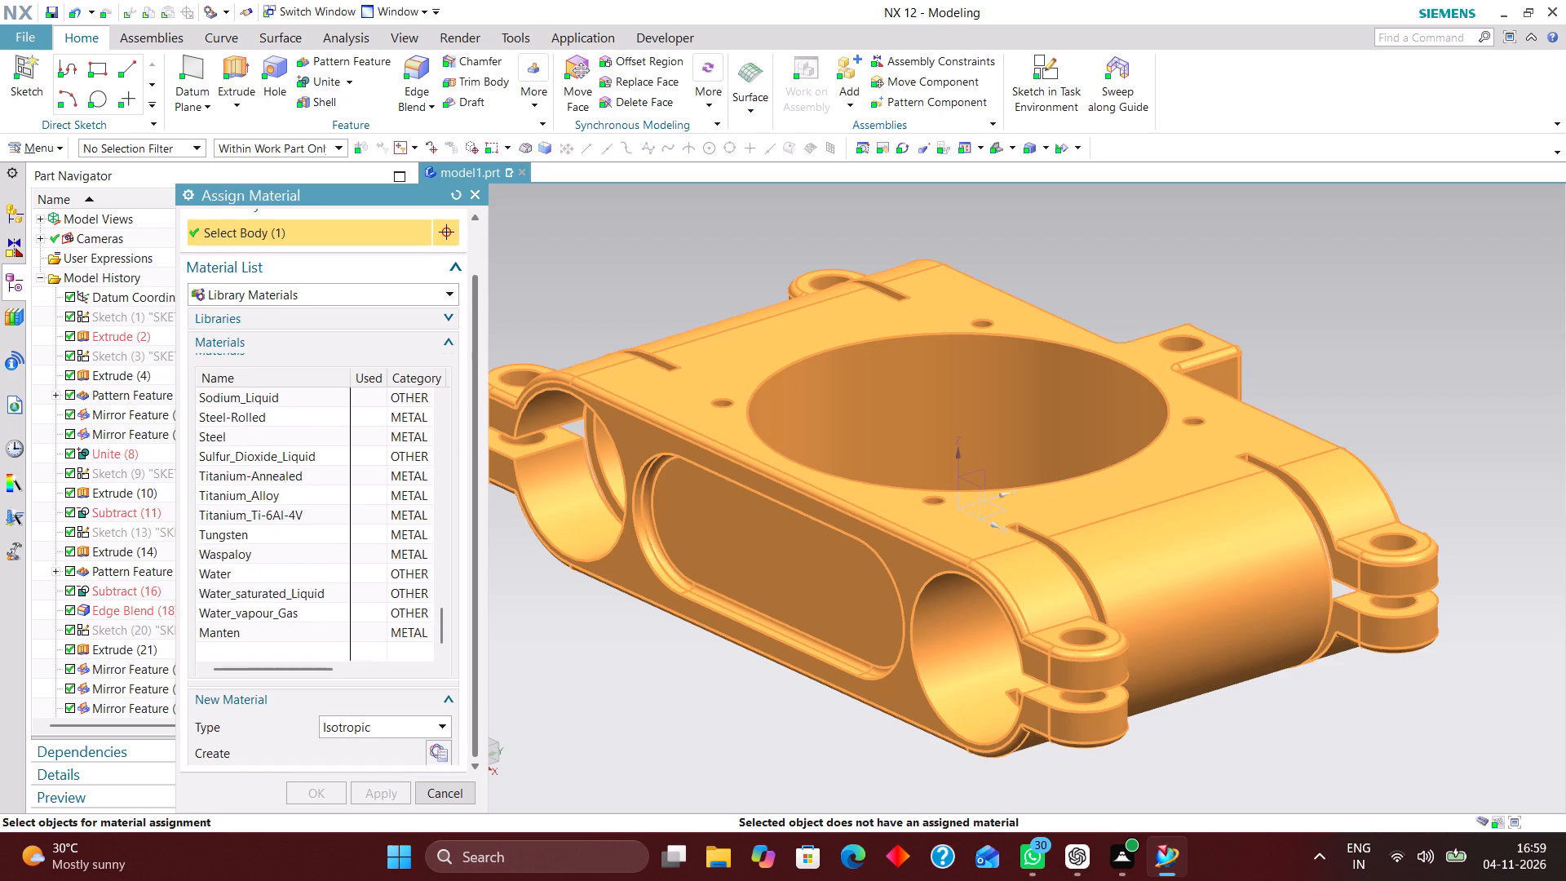
scroll(276, 598, up, 6)
scroll(255, 485, up, 2)
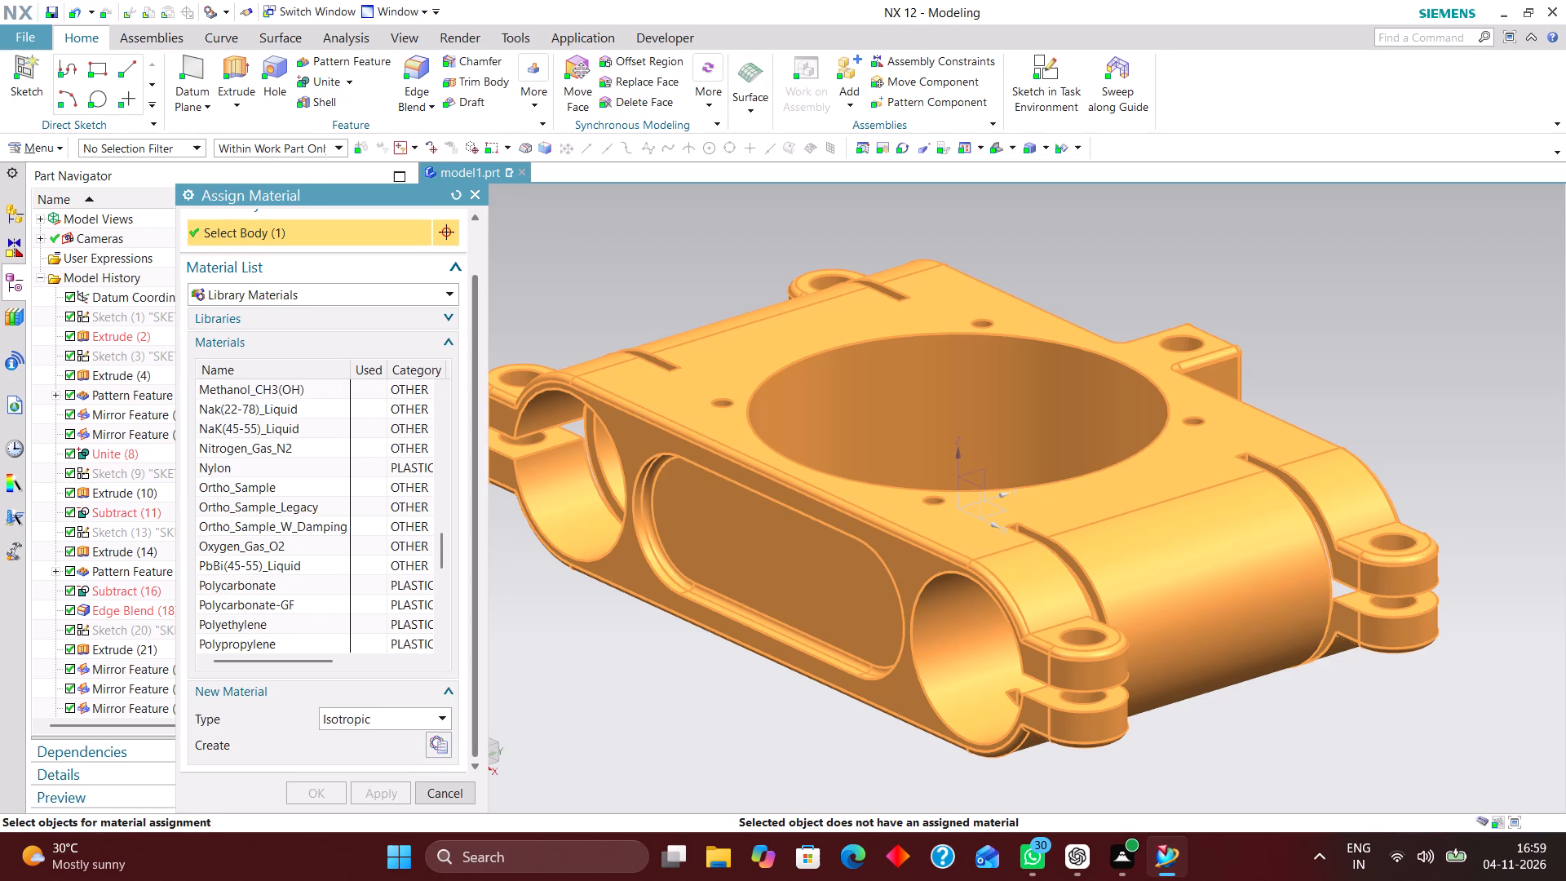
scroll(251, 476, down, 1)
scroll(251, 477, up, 3)
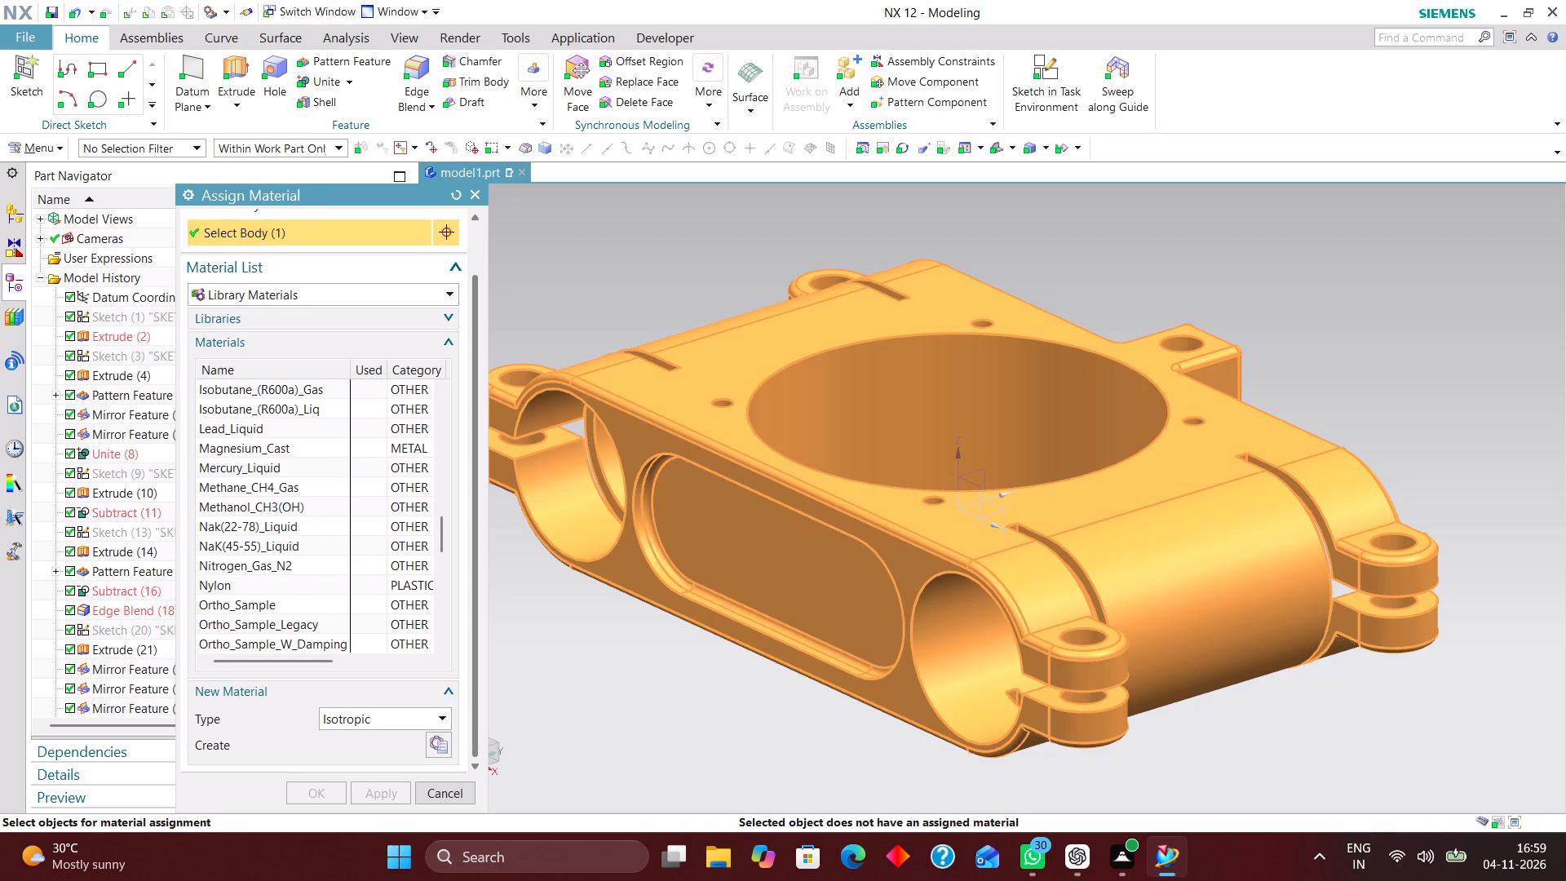
scroll(250, 468, down, 14)
scroll(263, 555, up, 4)
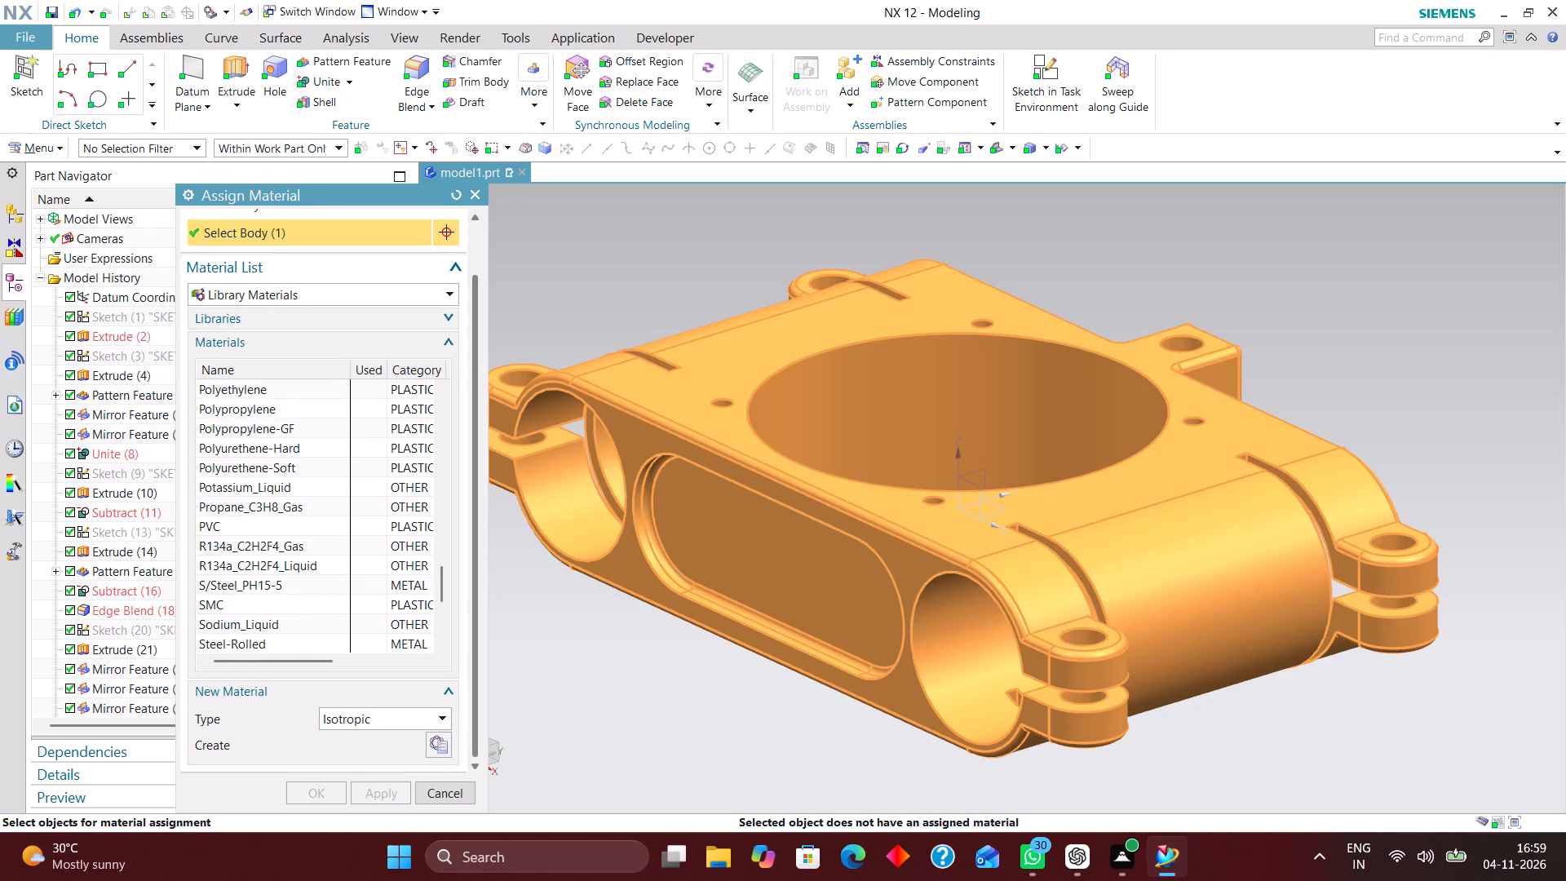
scroll(259, 555, down, 2)
click(239, 549)
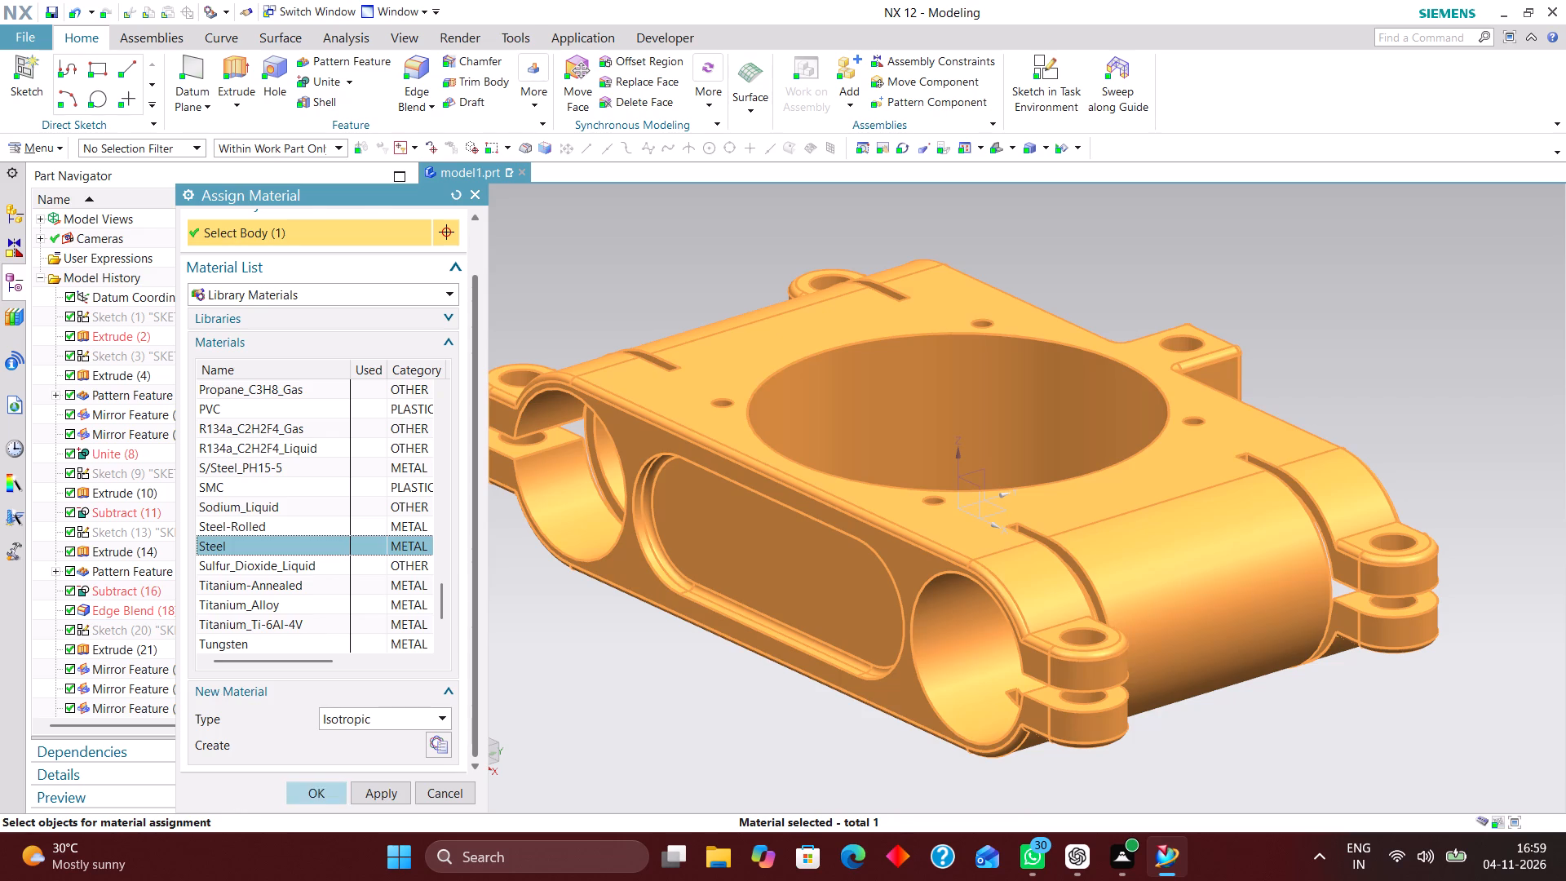
click(329, 789)
In the displayed part's properties, enable updating weight data on save and update the weight data now.
click(57, 149)
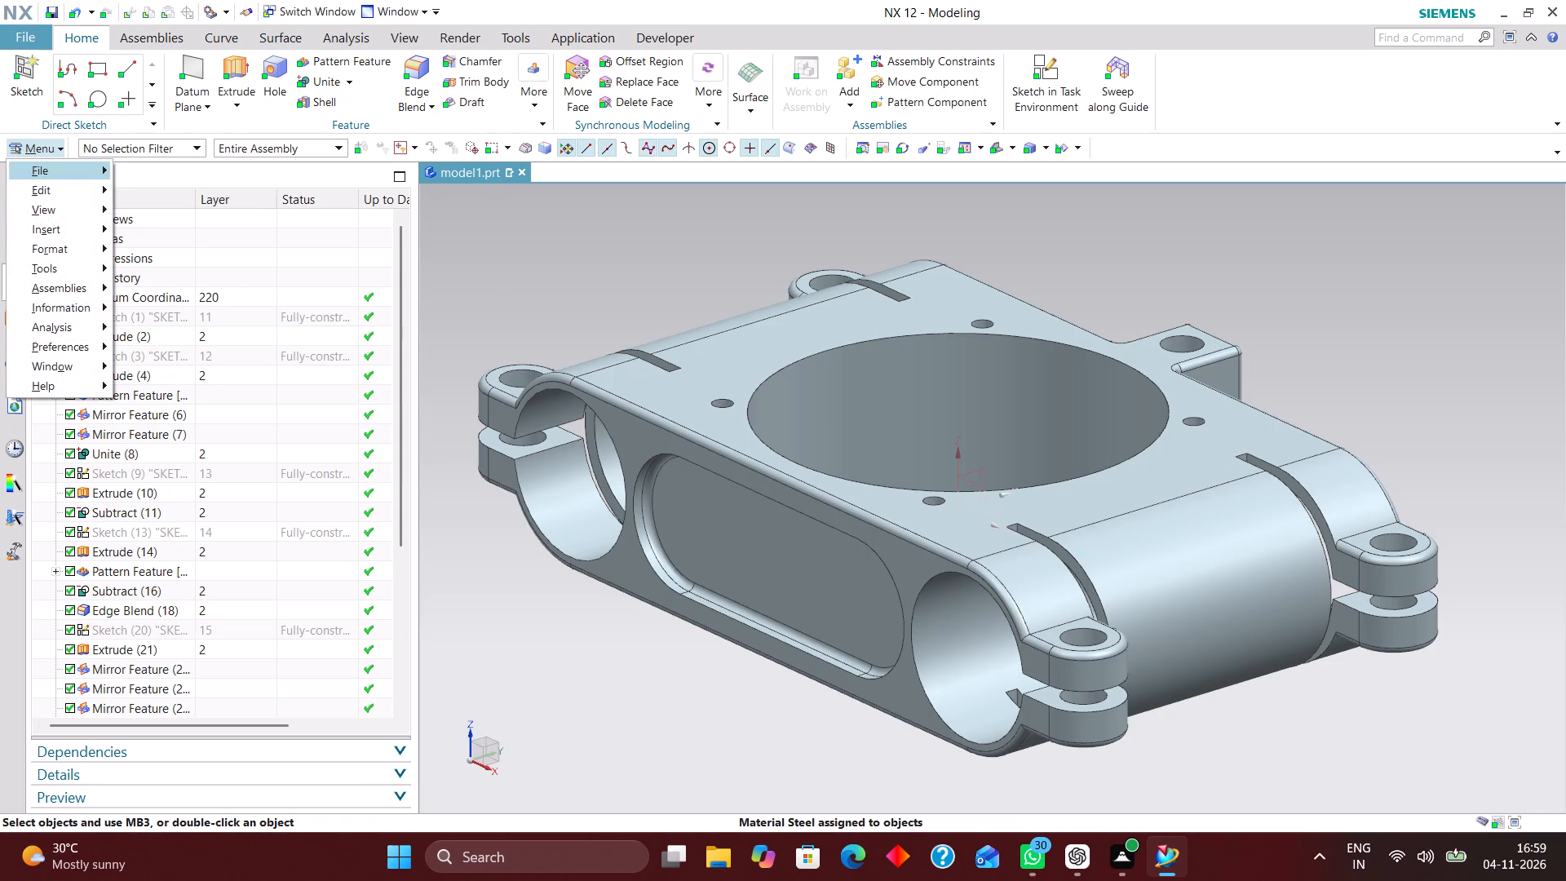
click(61, 272)
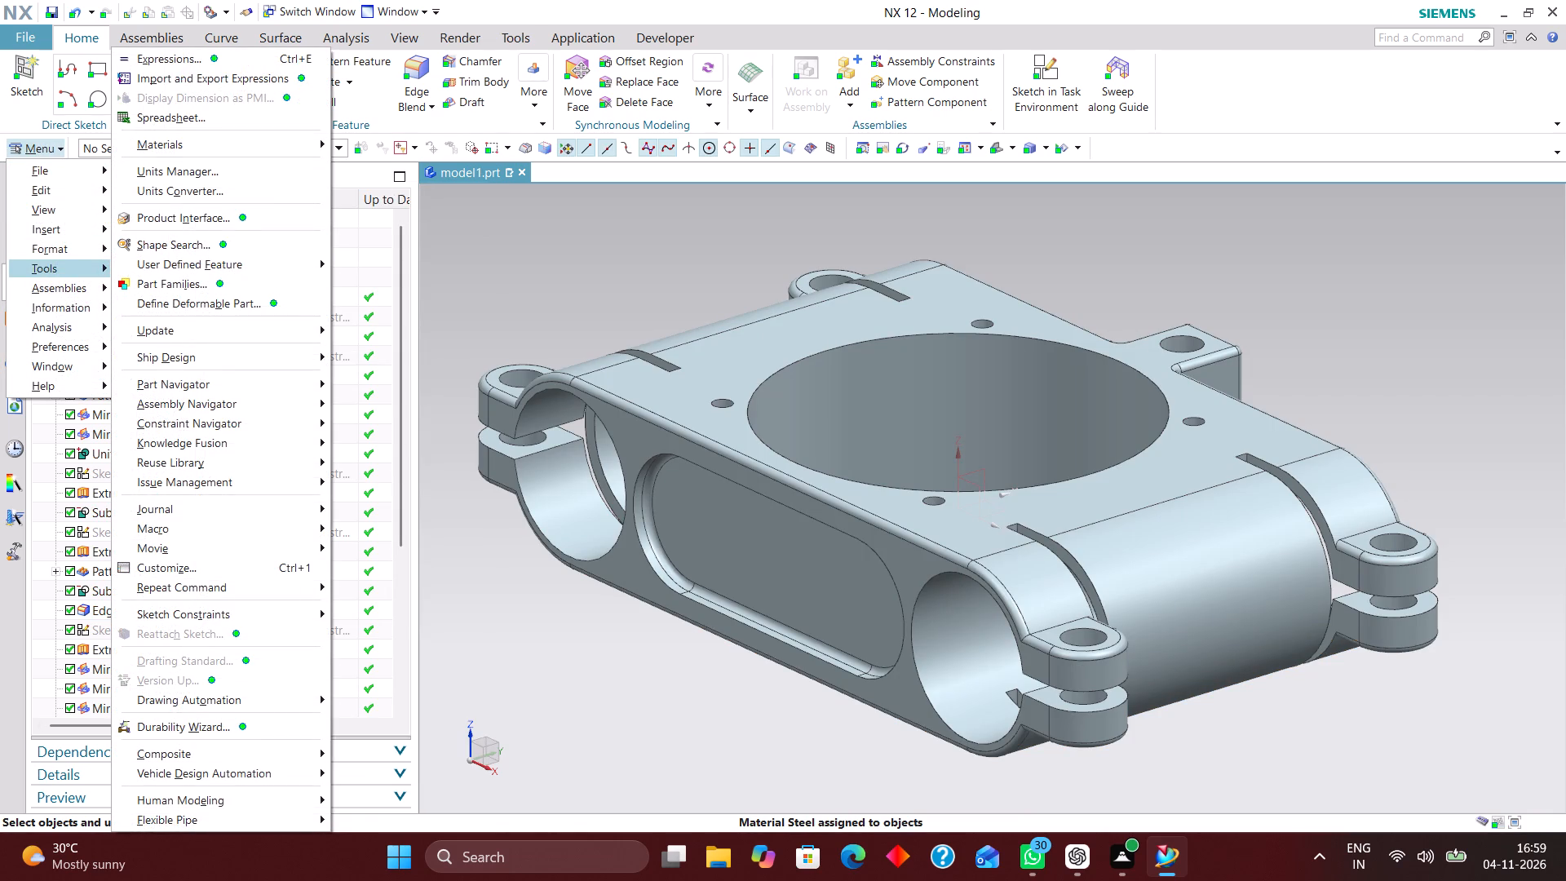
click(51, 174)
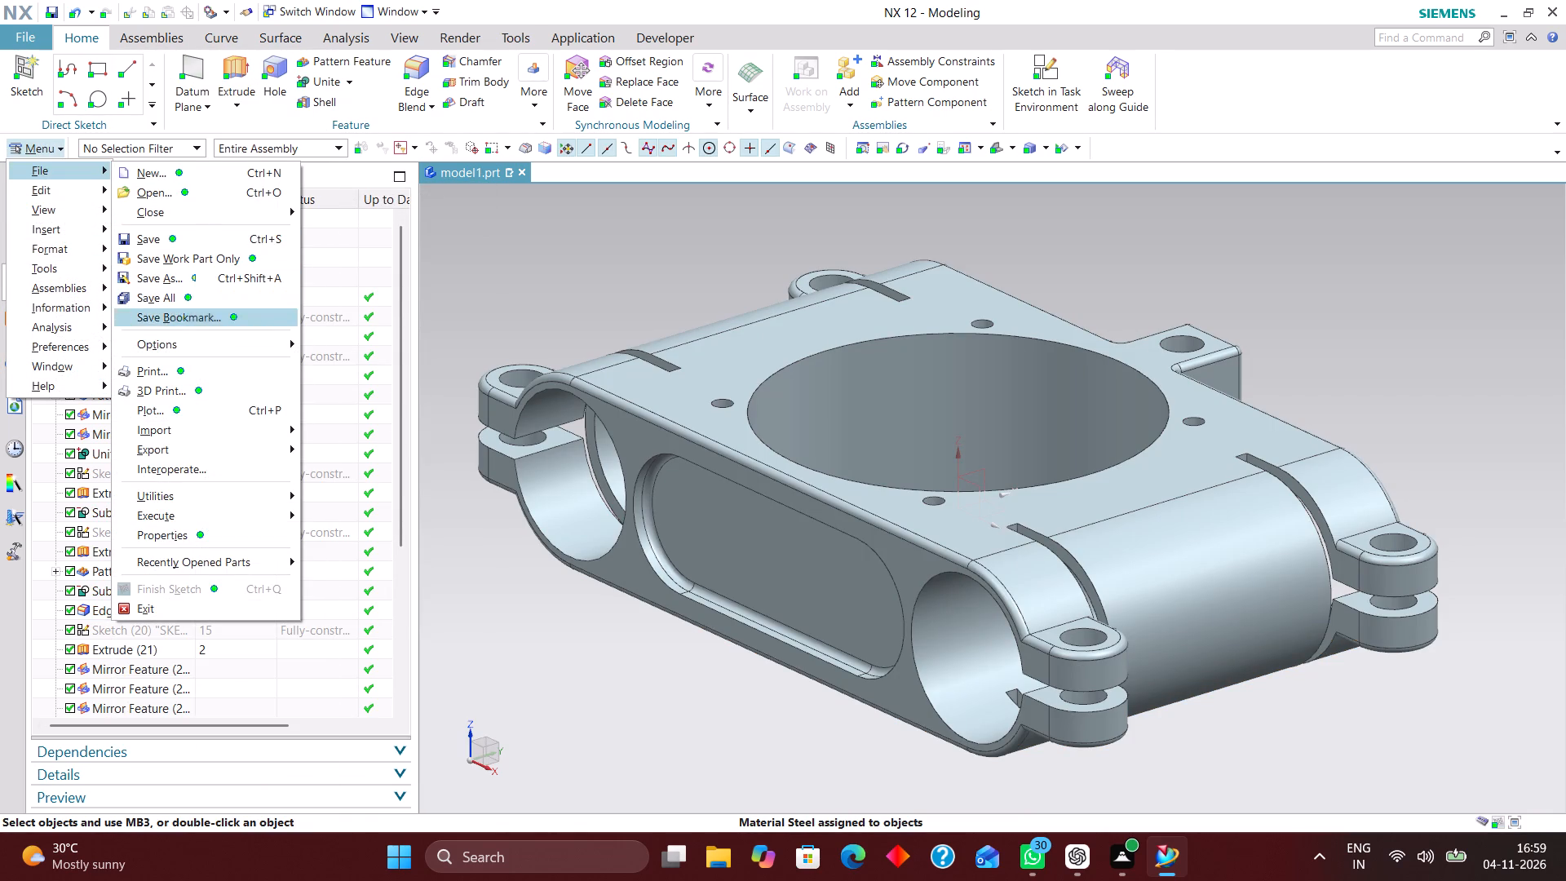
click(203, 531)
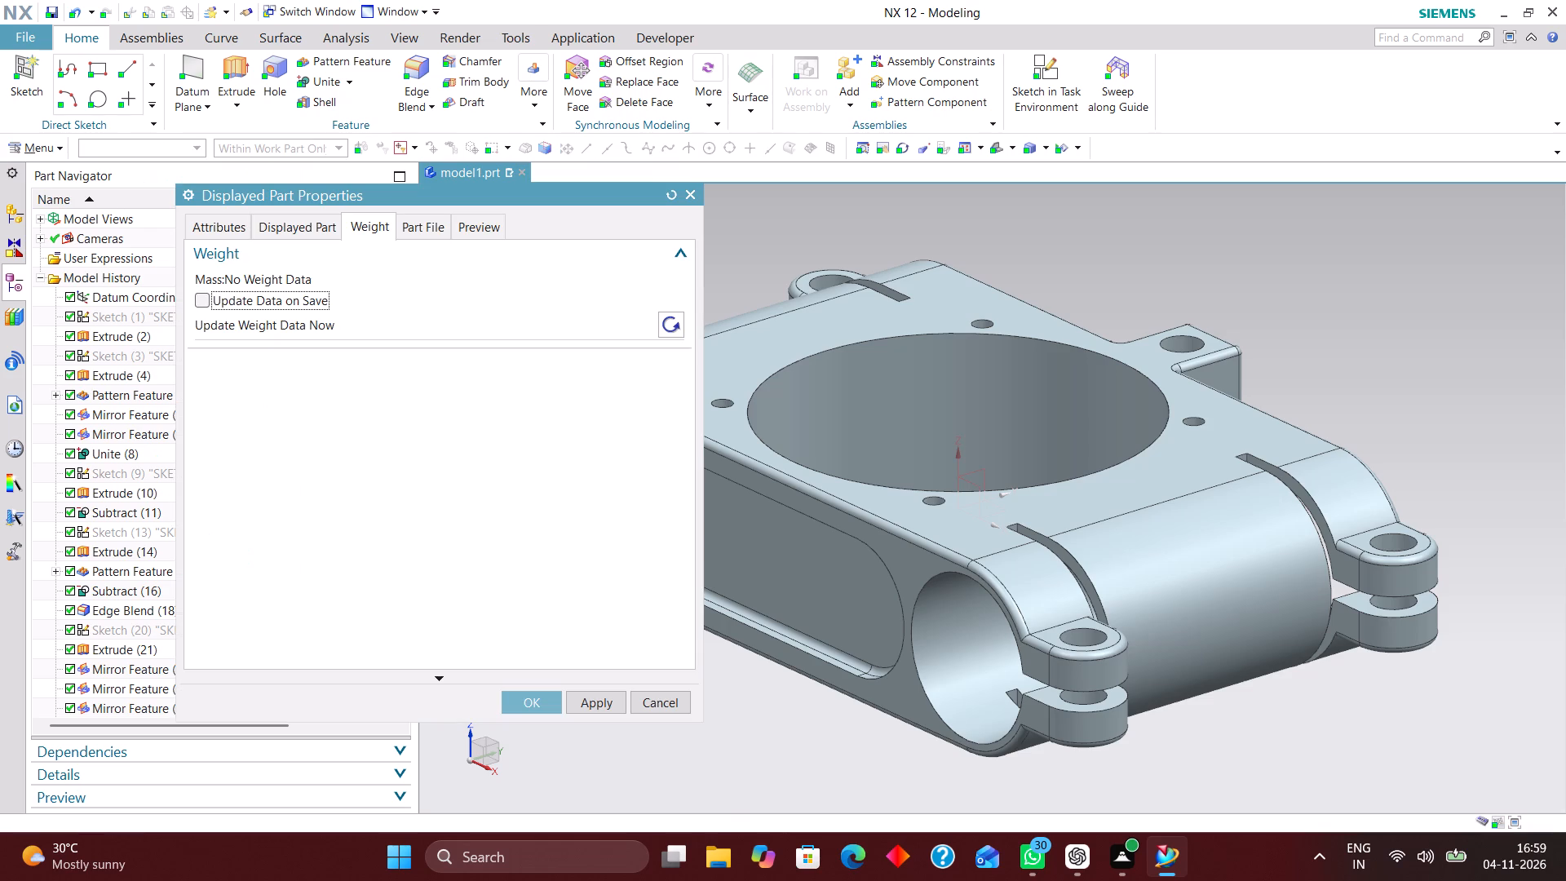
click(208, 300)
click(666, 321)
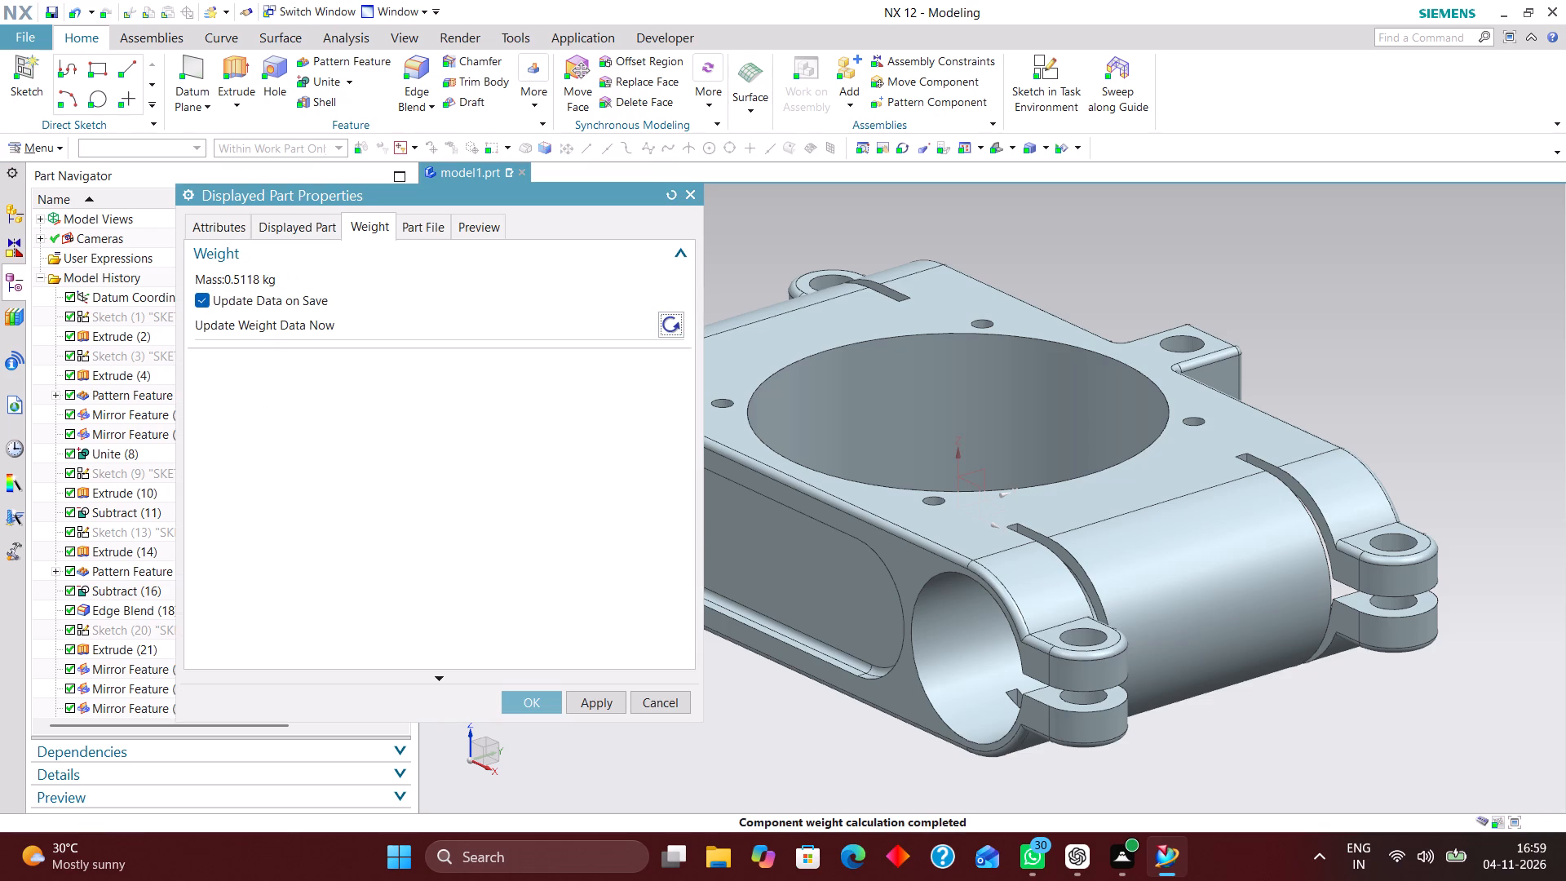
click(524, 706)
Create a new group containing the solid body, keeping the default name and settings.
click(42, 141)
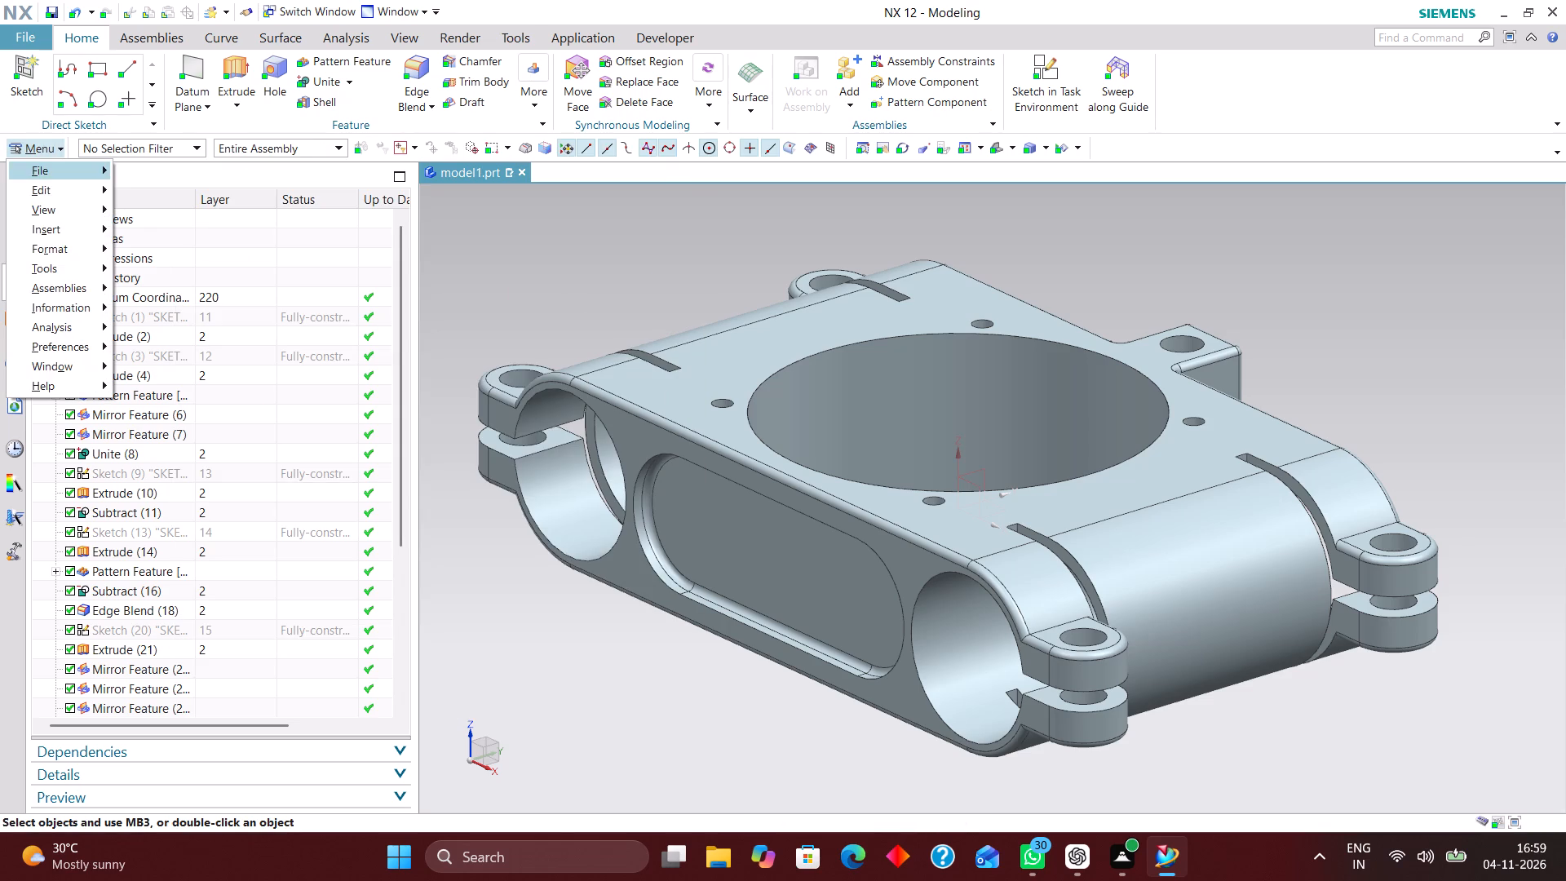
click(60, 251)
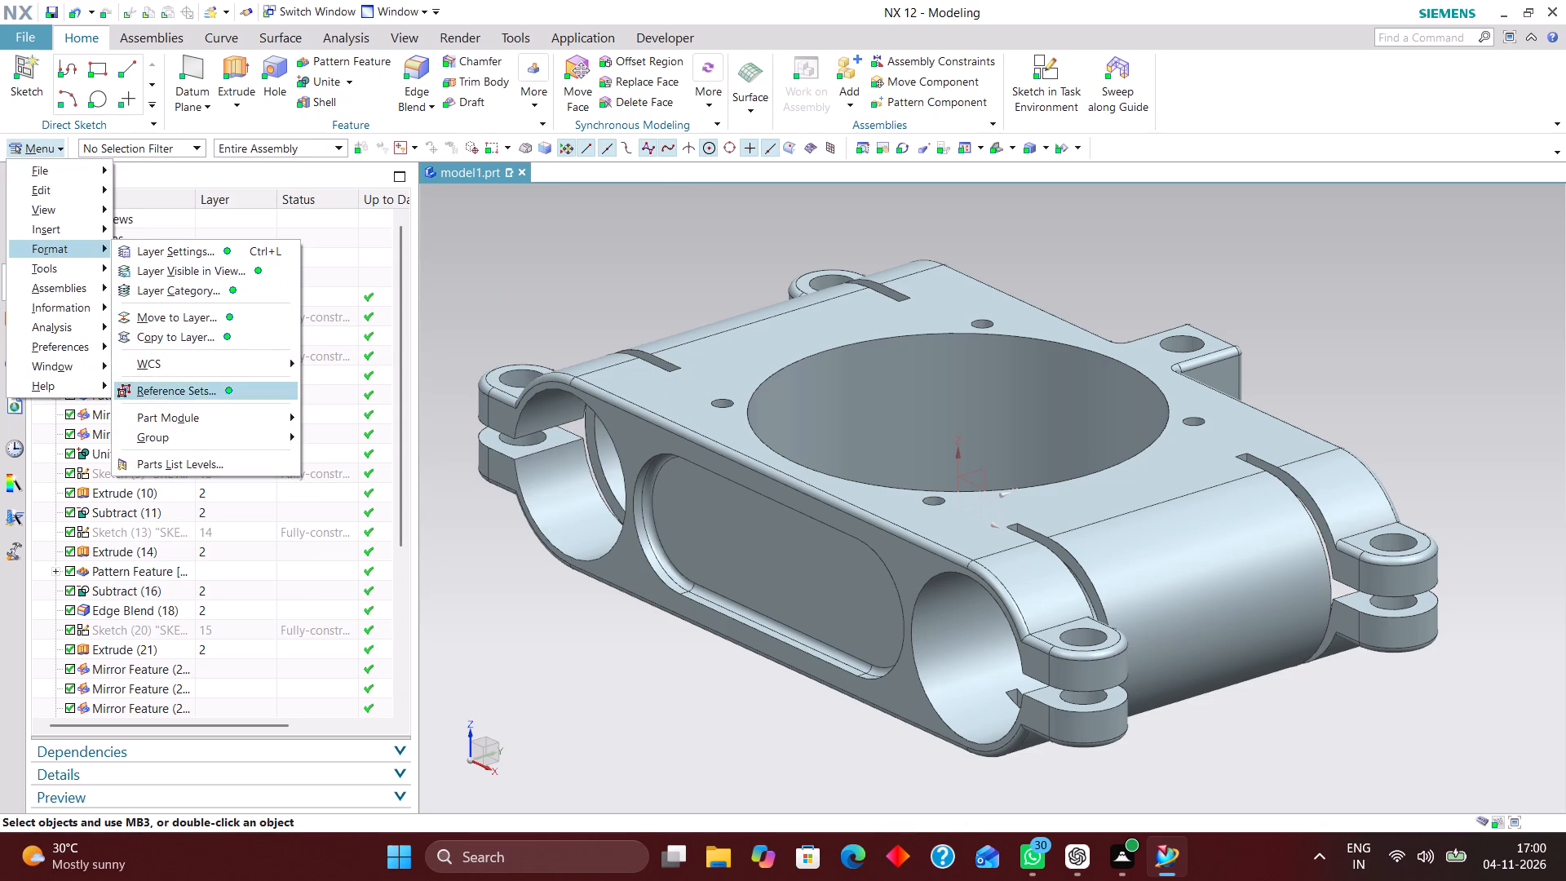
click(198, 436)
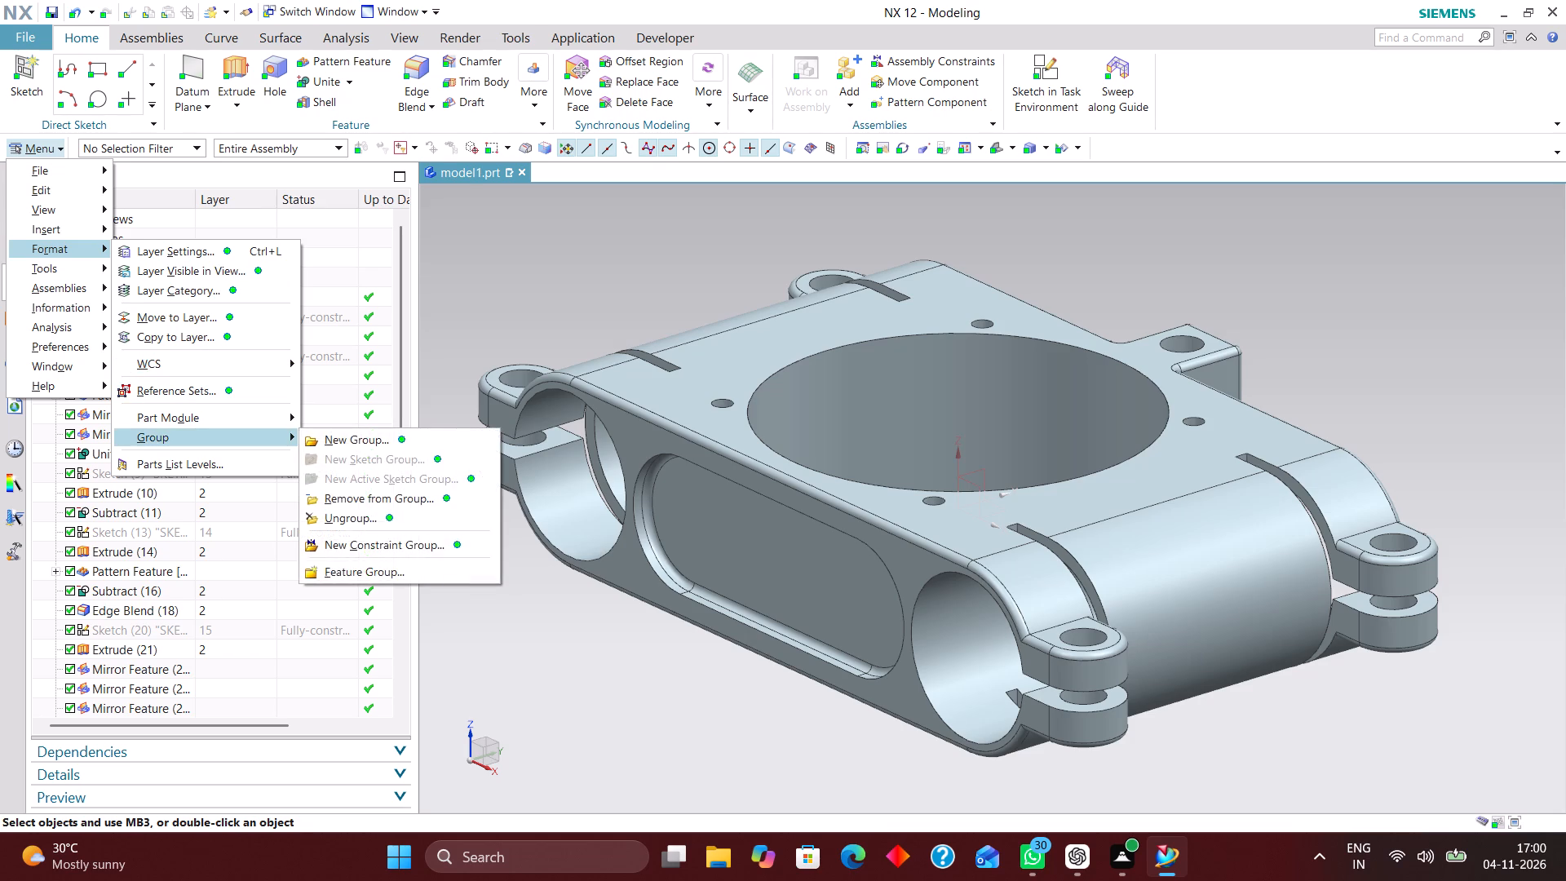
click(391, 447)
click(829, 462)
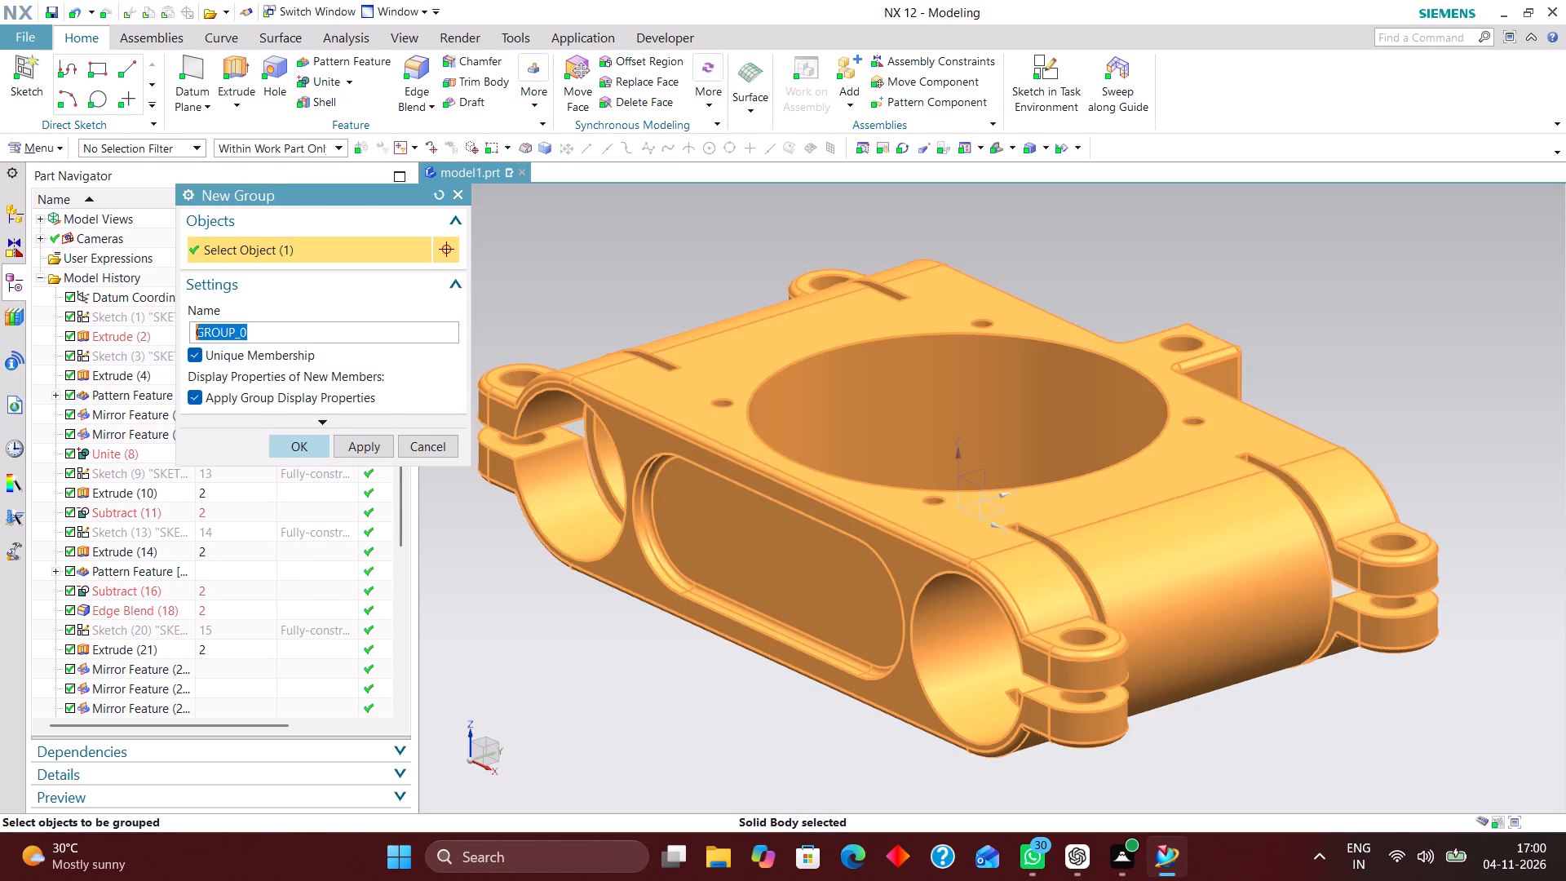
click(294, 445)
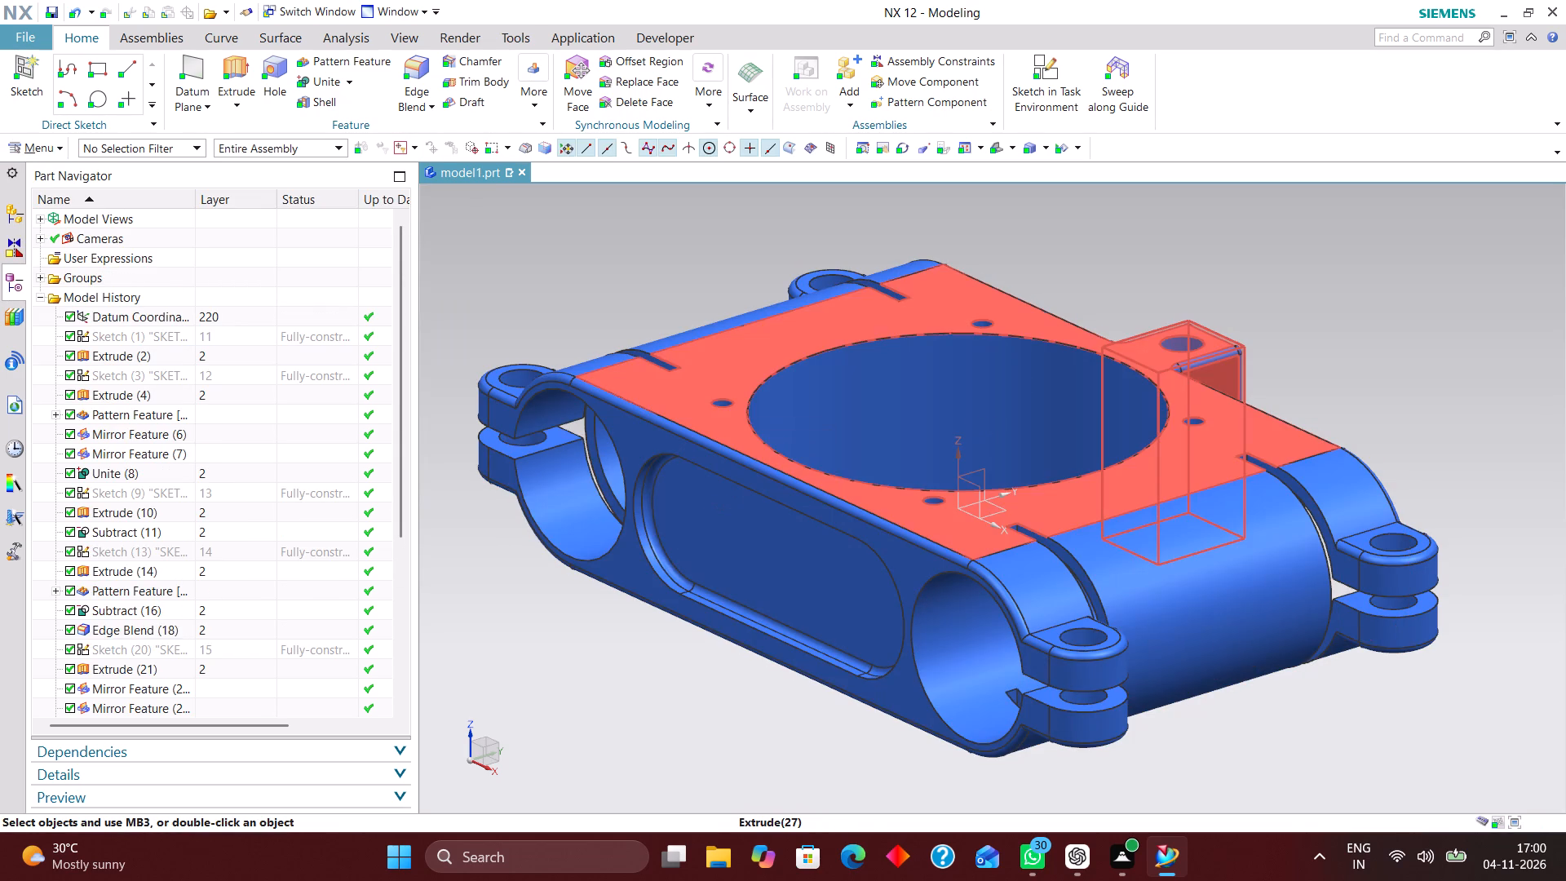
Start assigning a feature face color, selecting the boss extrude, main body, oblong recess, round bore, clamp lug and lug edge features.
right_click(701, 386)
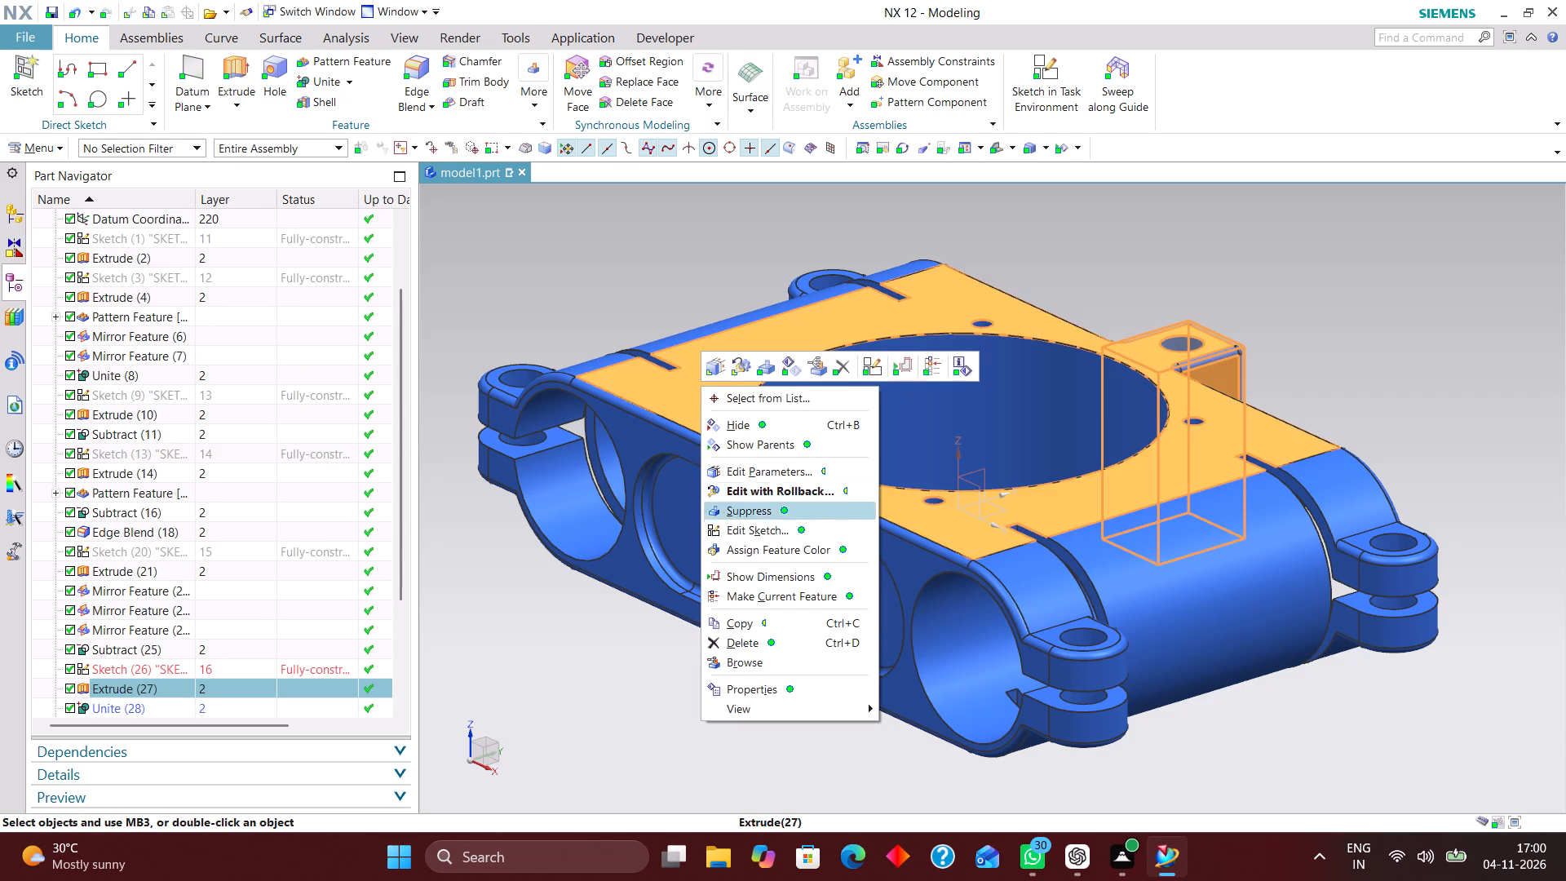
click(824, 546)
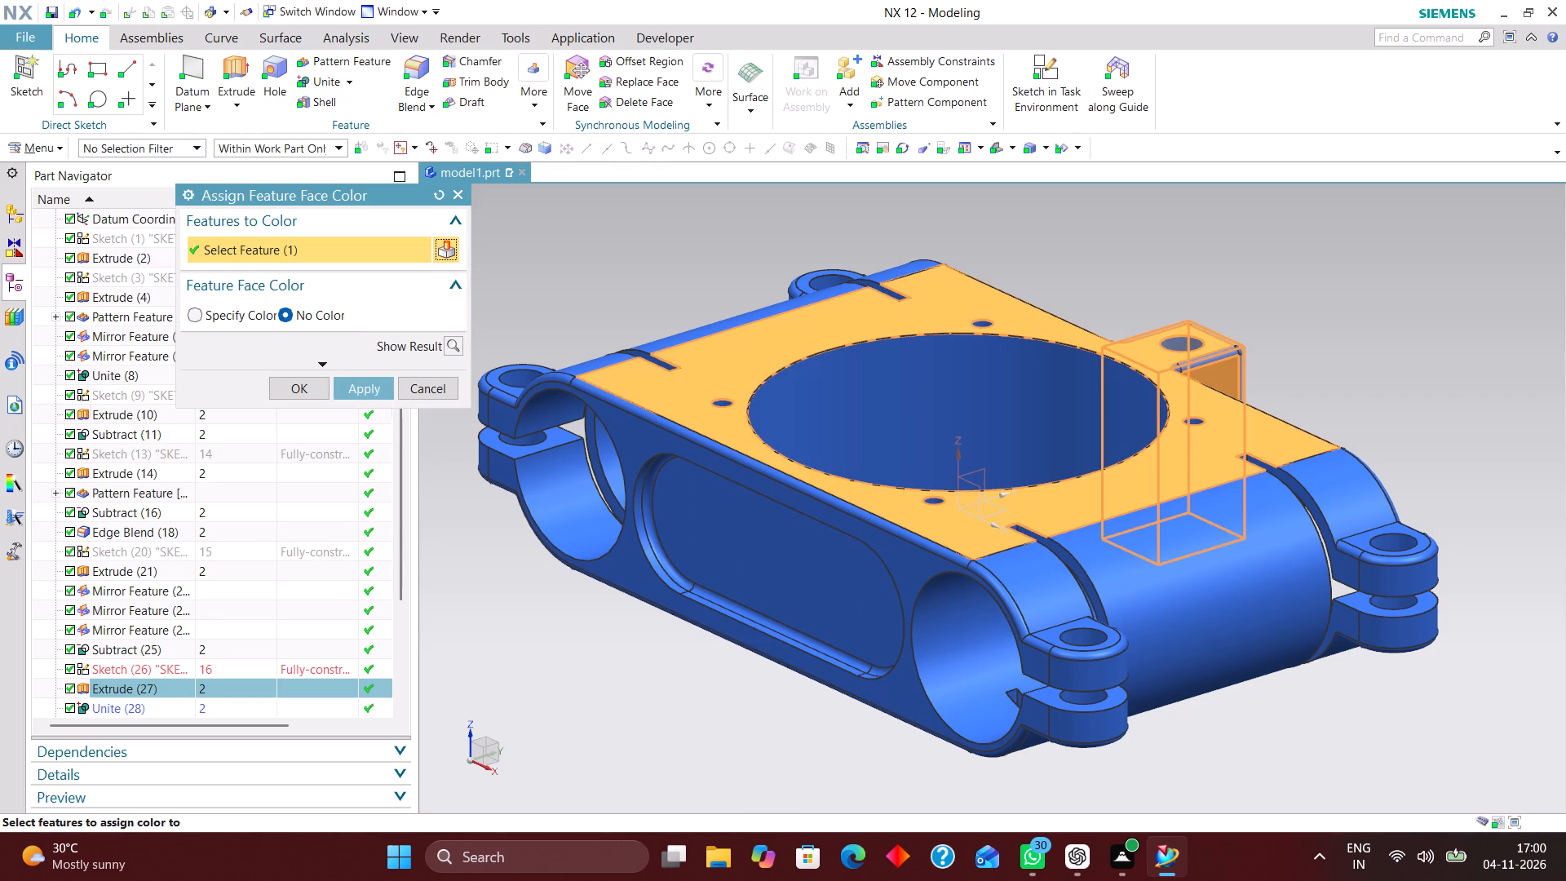
click(630, 442)
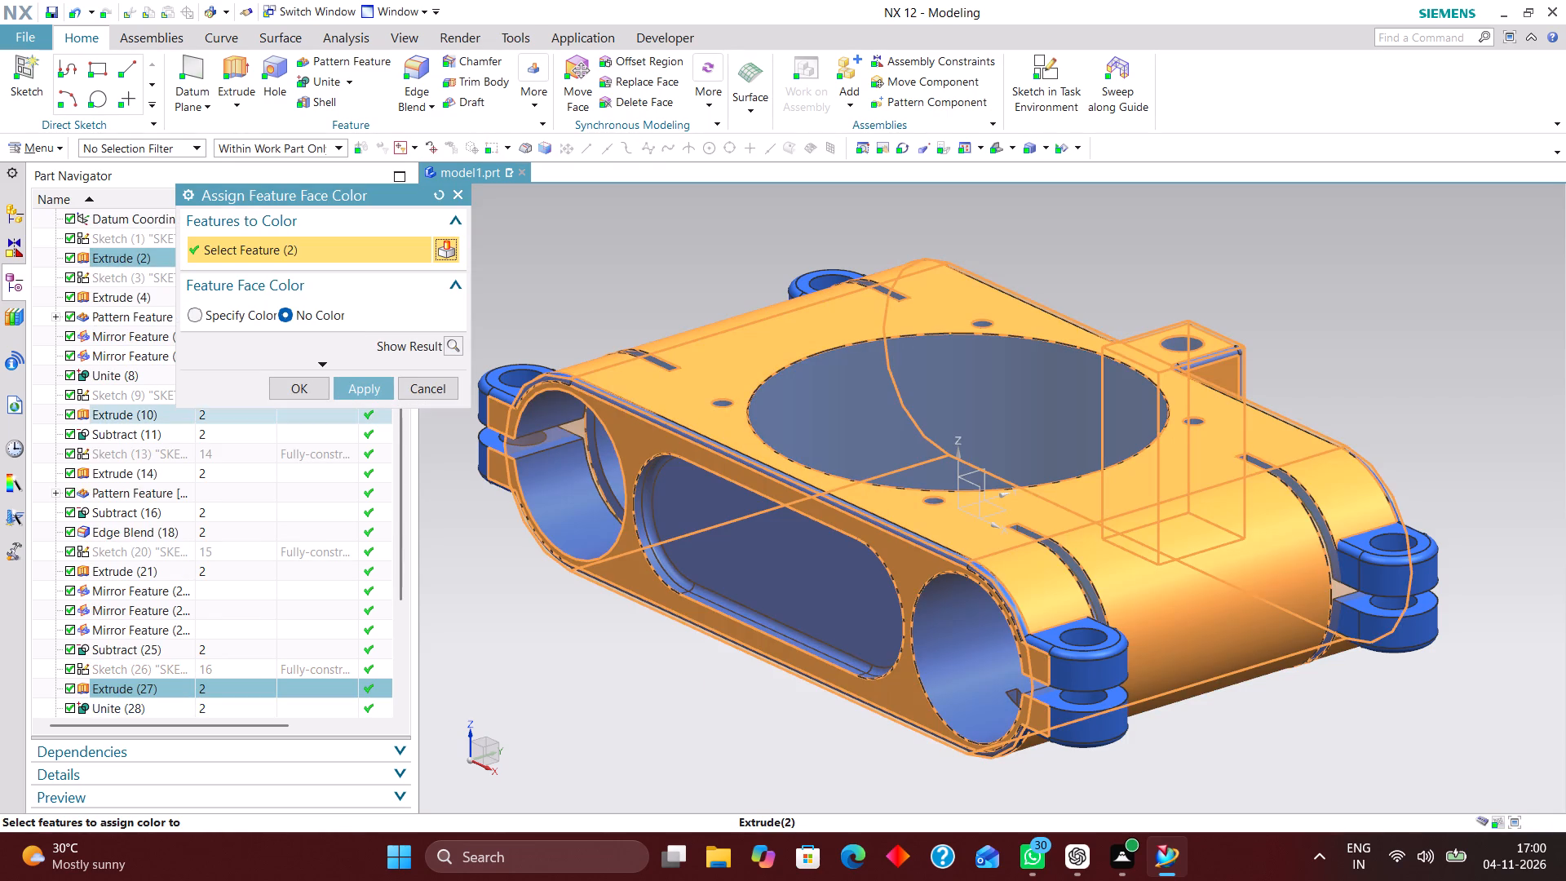
click(642, 529)
click(968, 692)
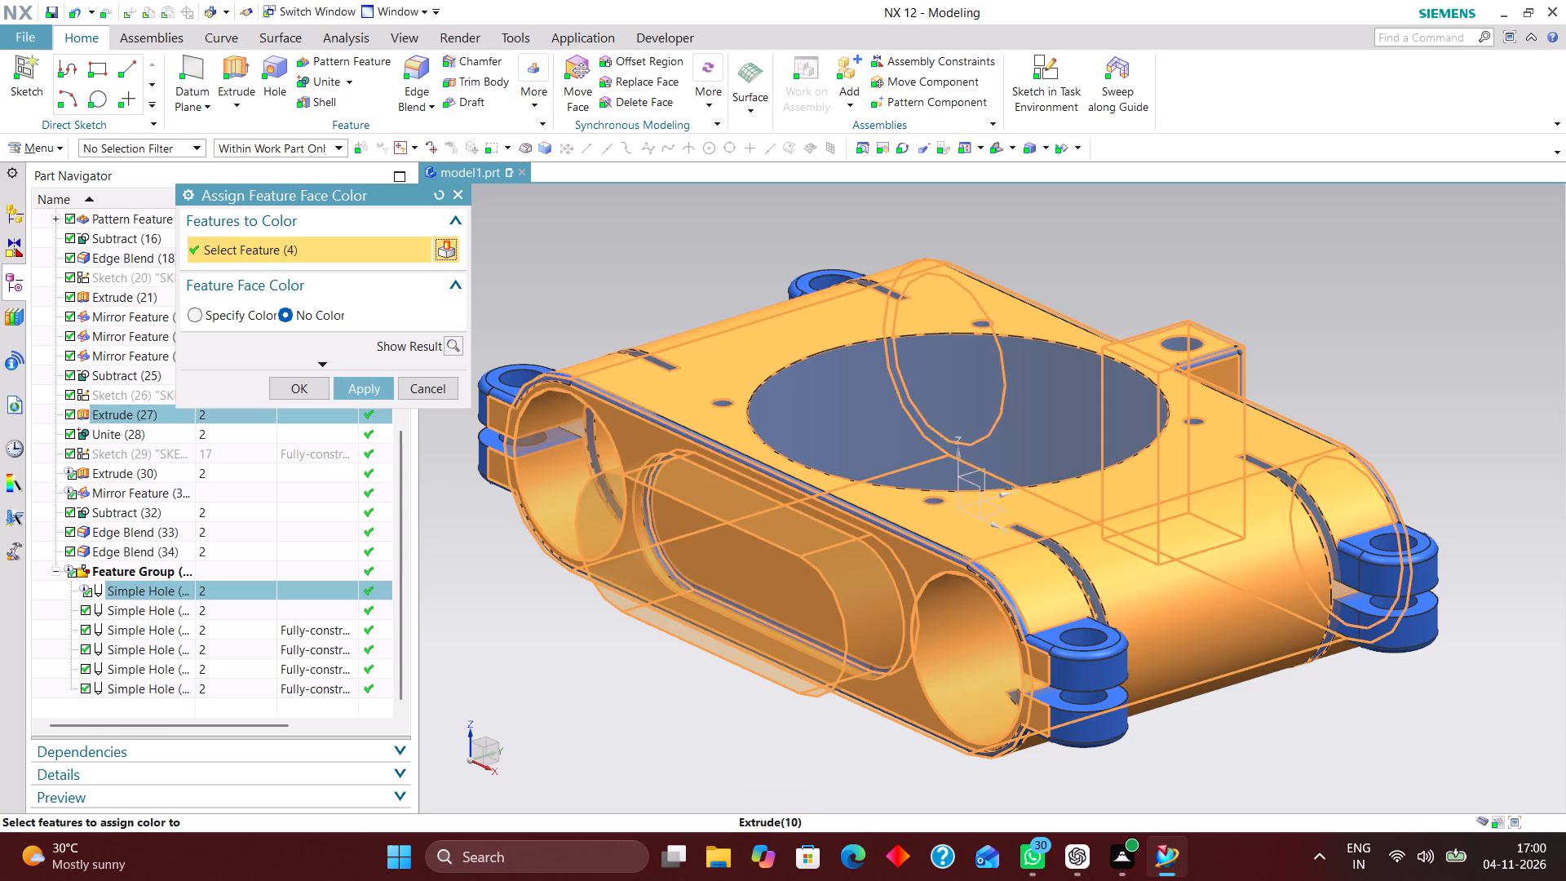
scroll(823, 594, down, 3)
scroll(976, 646, up, 5)
click(925, 587)
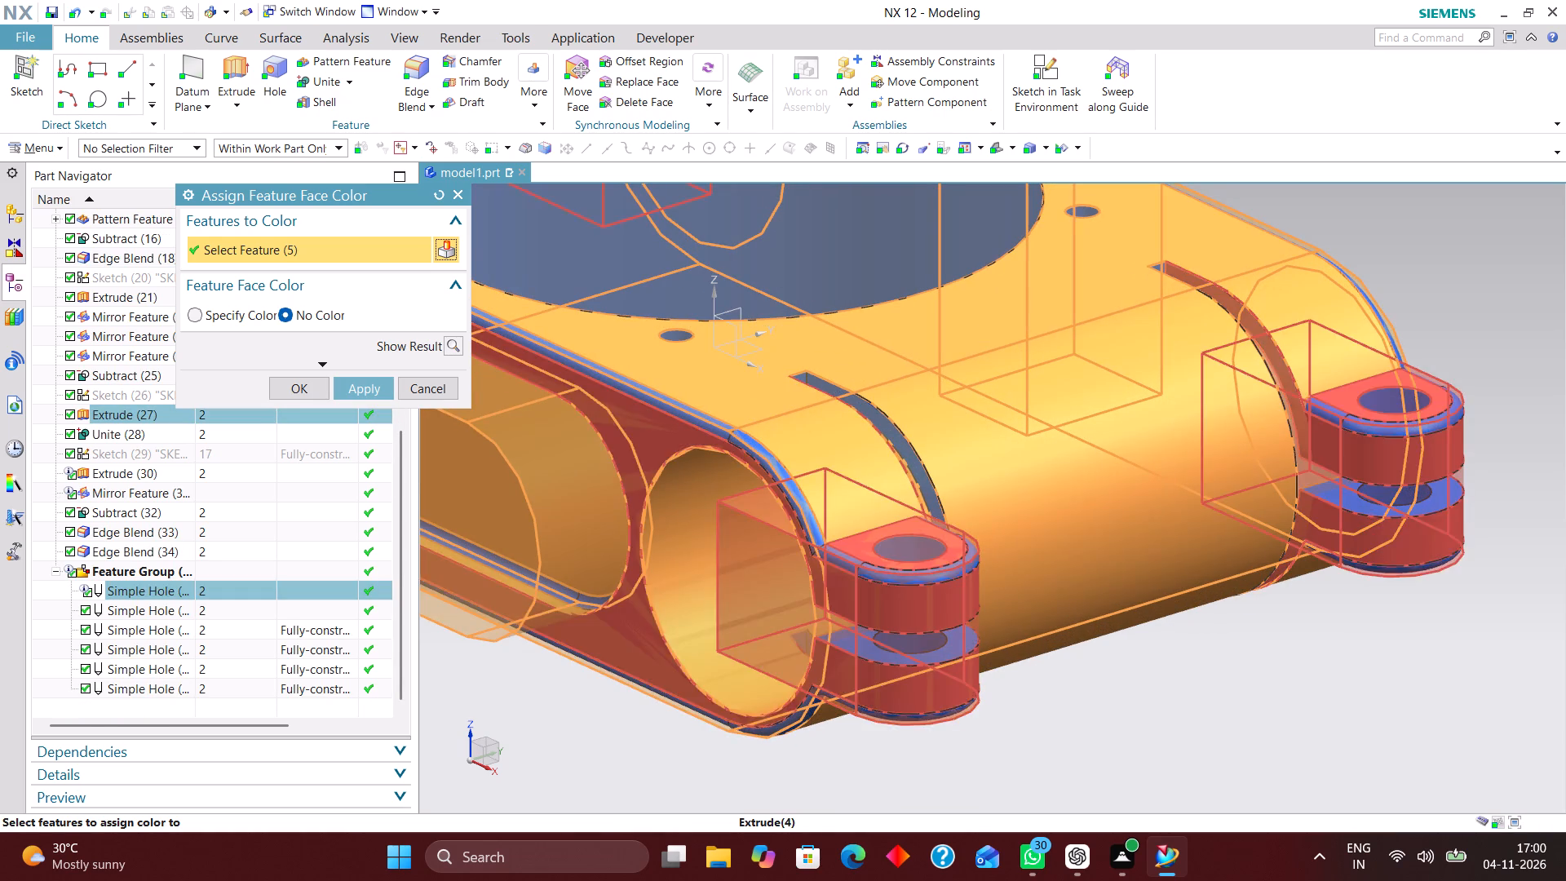
click(951, 569)
scroll(812, 529, down, 5)
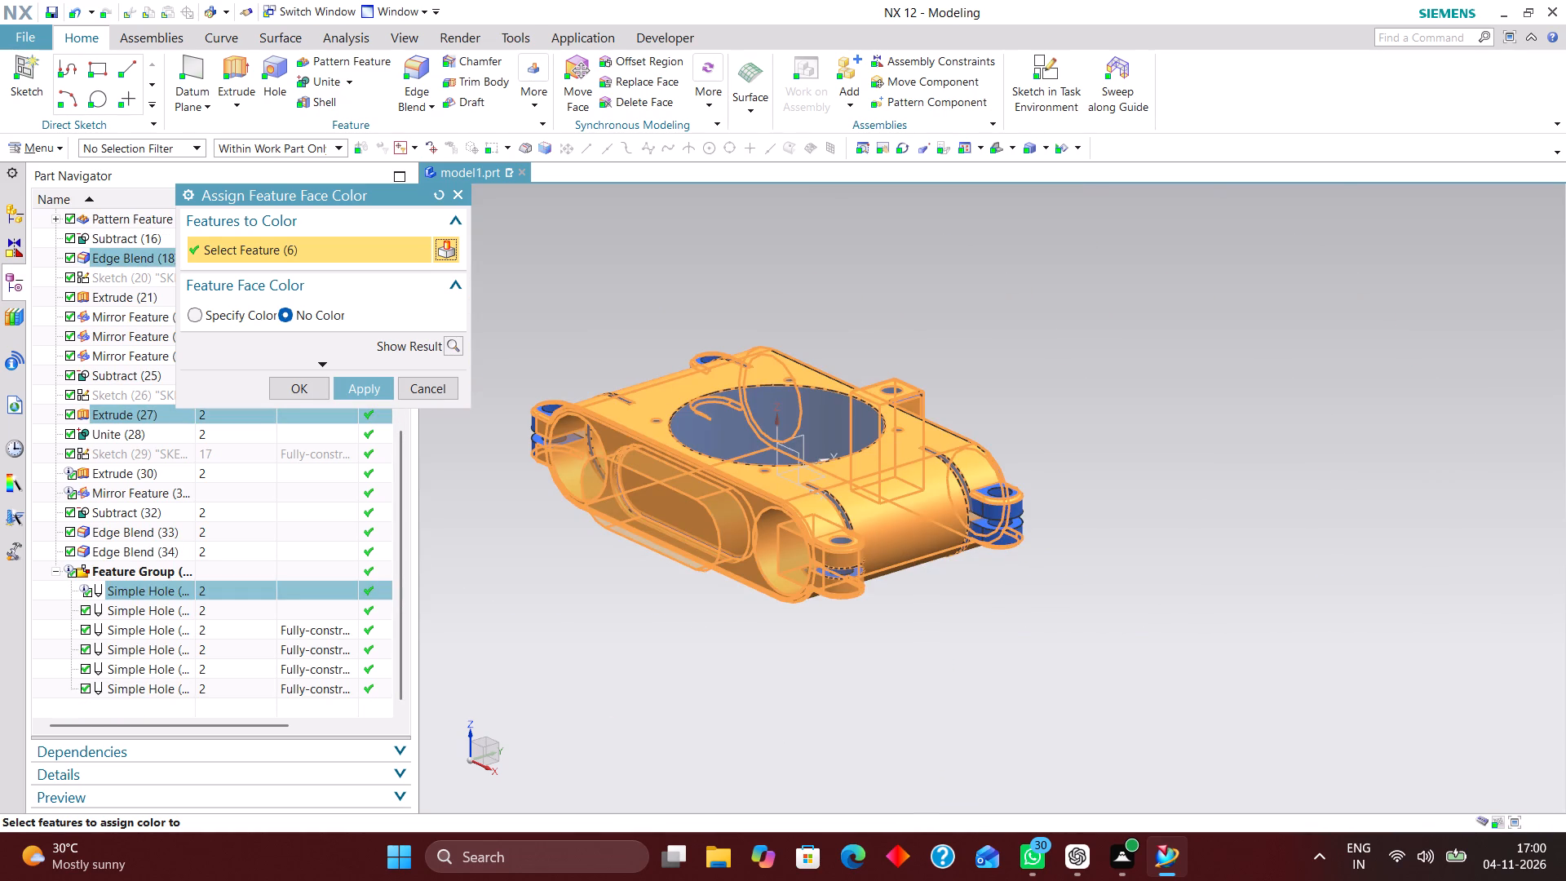
scroll(1030, 470, up, 6)
click(960, 539)
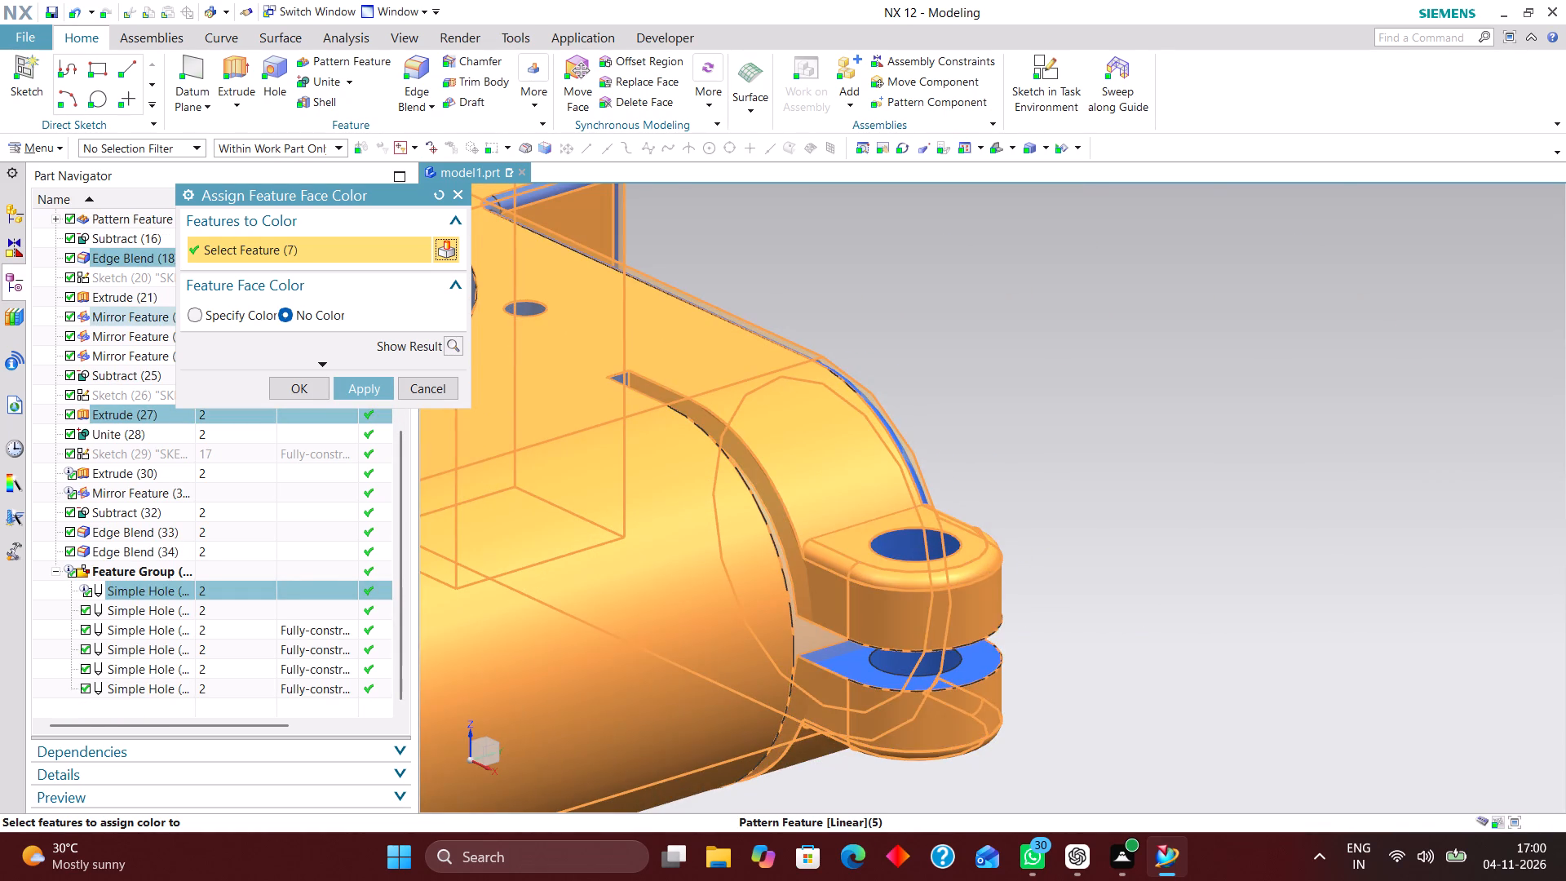
click(974, 669)
Add the outer edge blend, the side recess subtraction and the narrow curved slit extrude to the features to color.
scroll(1157, 589, down, 4)
middle_drag(1147, 611, 1074, 655)
scroll(1107, 636, up, 1)
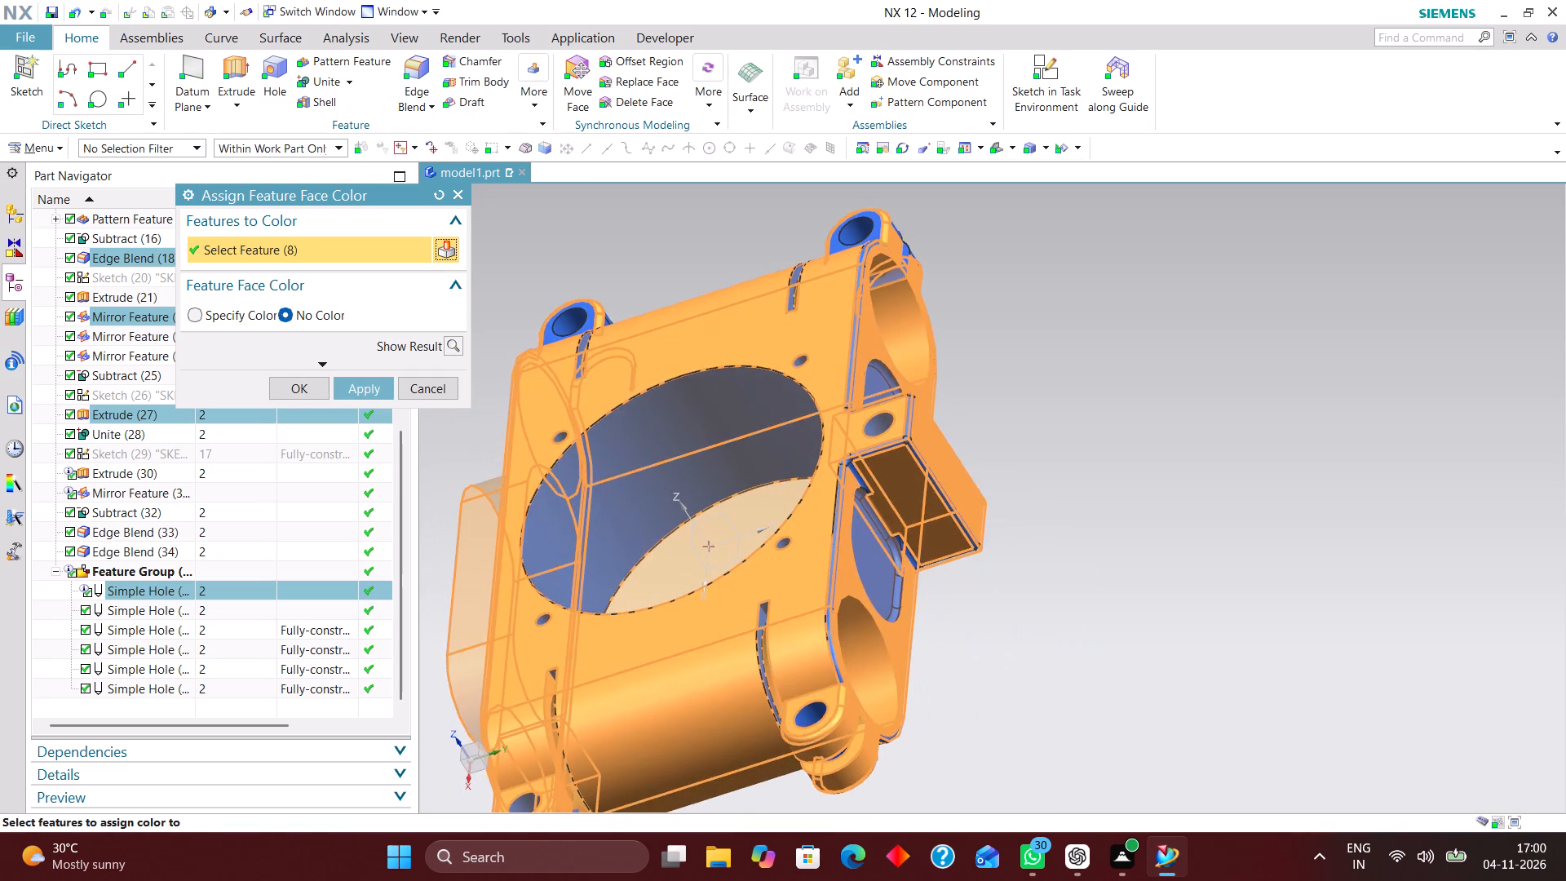
scroll(836, 612, up, 5)
click(814, 627)
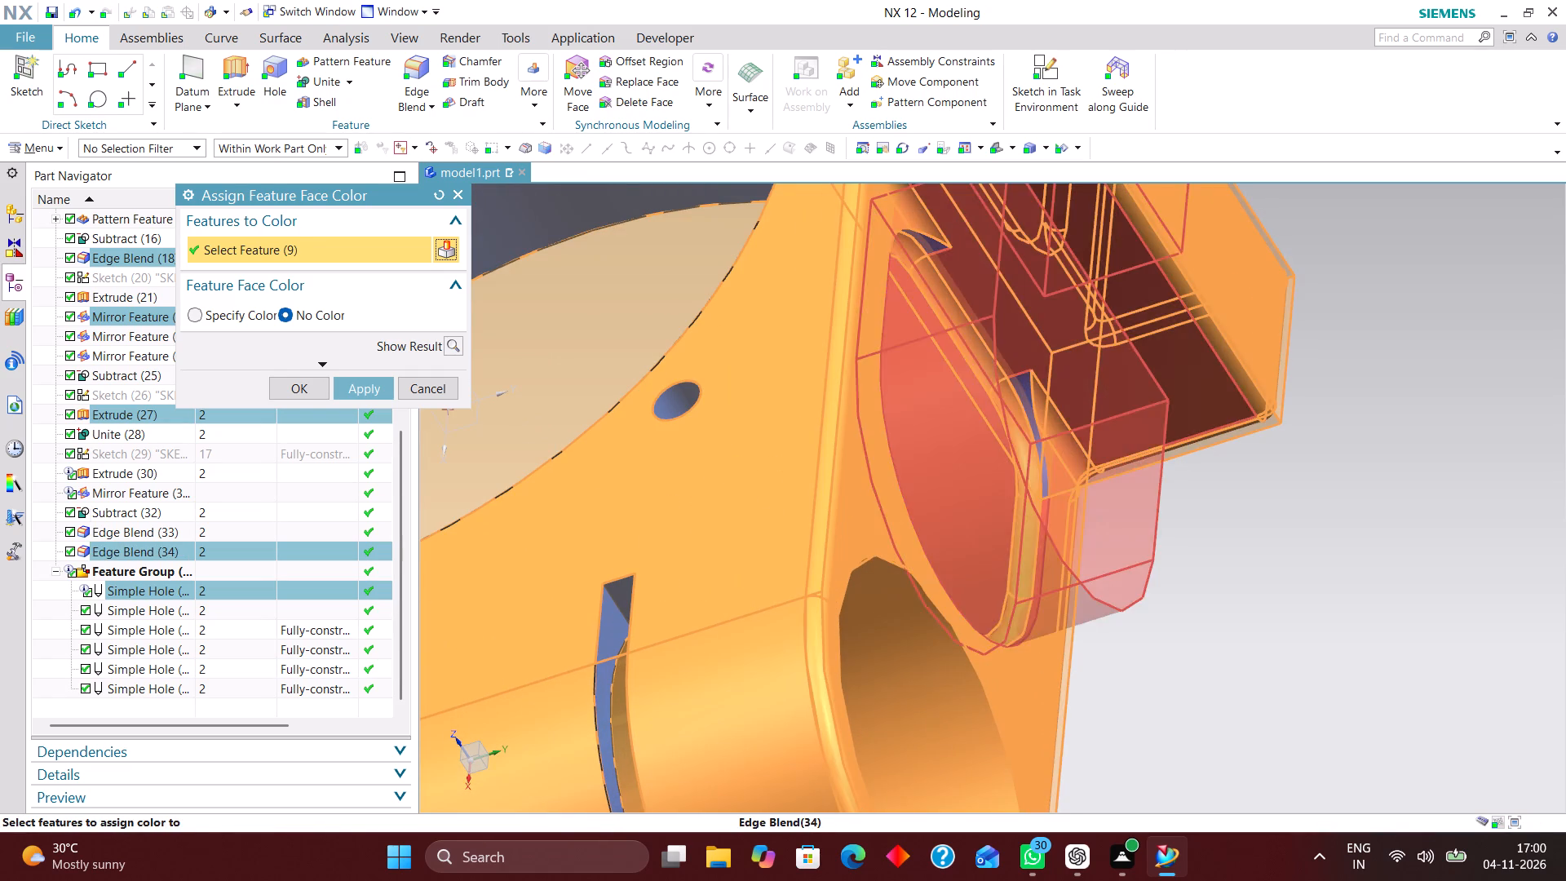
click(968, 516)
scroll(1166, 511, down, 4)
scroll(924, 631, up, 3)
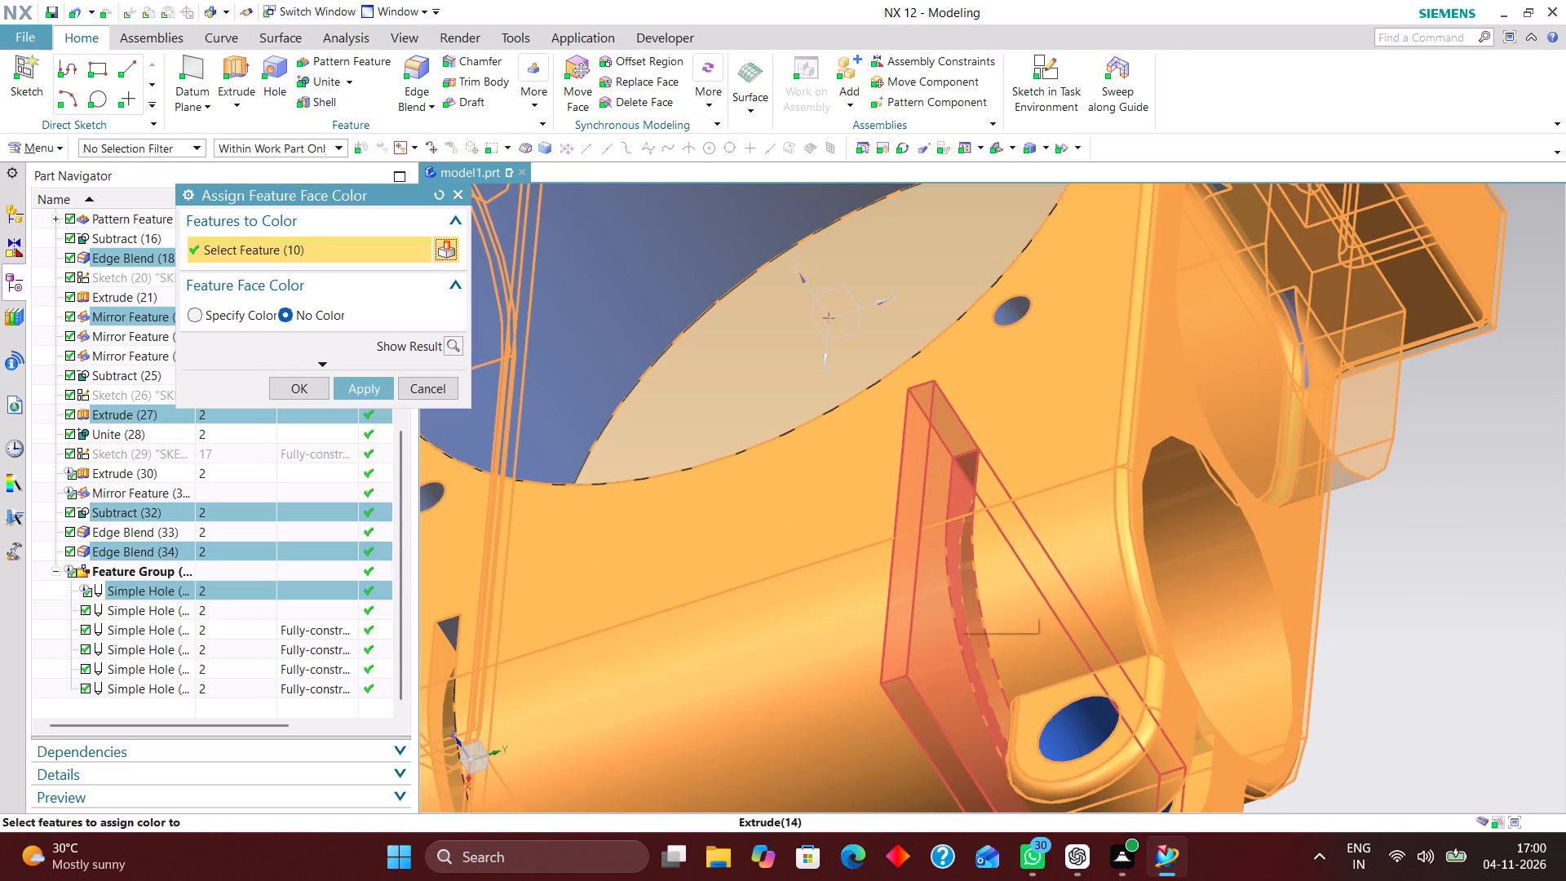
click(956, 591)
Add the lug hole, the gap between the lug ears, the patterned slit and the large central bore to the features to color.
scroll(1238, 578, down, 4)
middle_drag(1289, 604, 1338, 626)
scroll(1291, 701, up, 4)
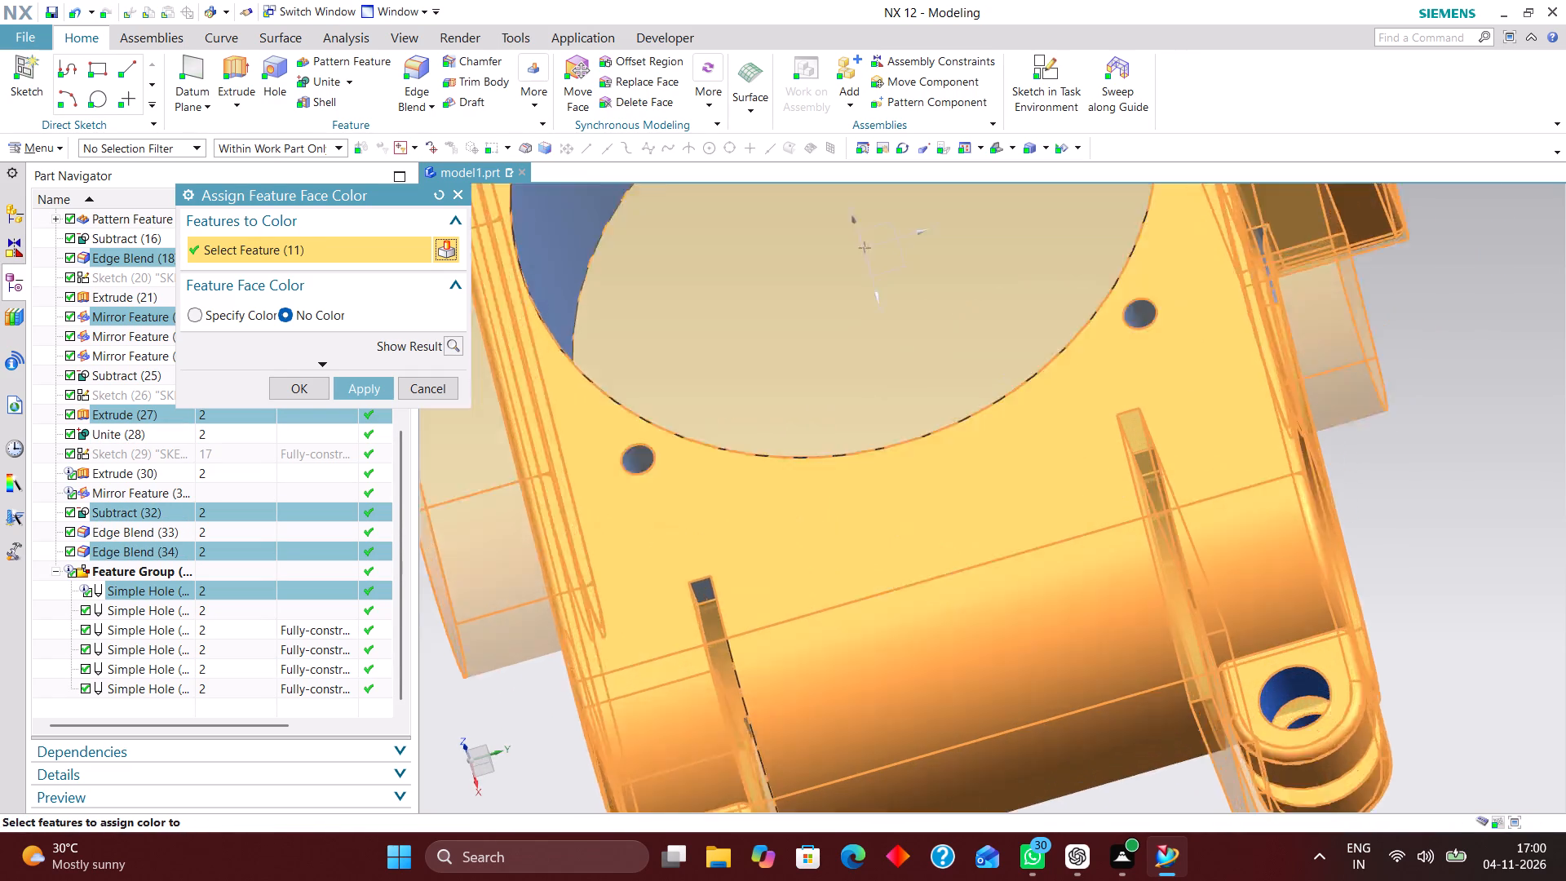
scroll(1294, 715, up, 2)
click(1299, 658)
scroll(1306, 516, down, 6)
scroll(1032, 721, up, 4)
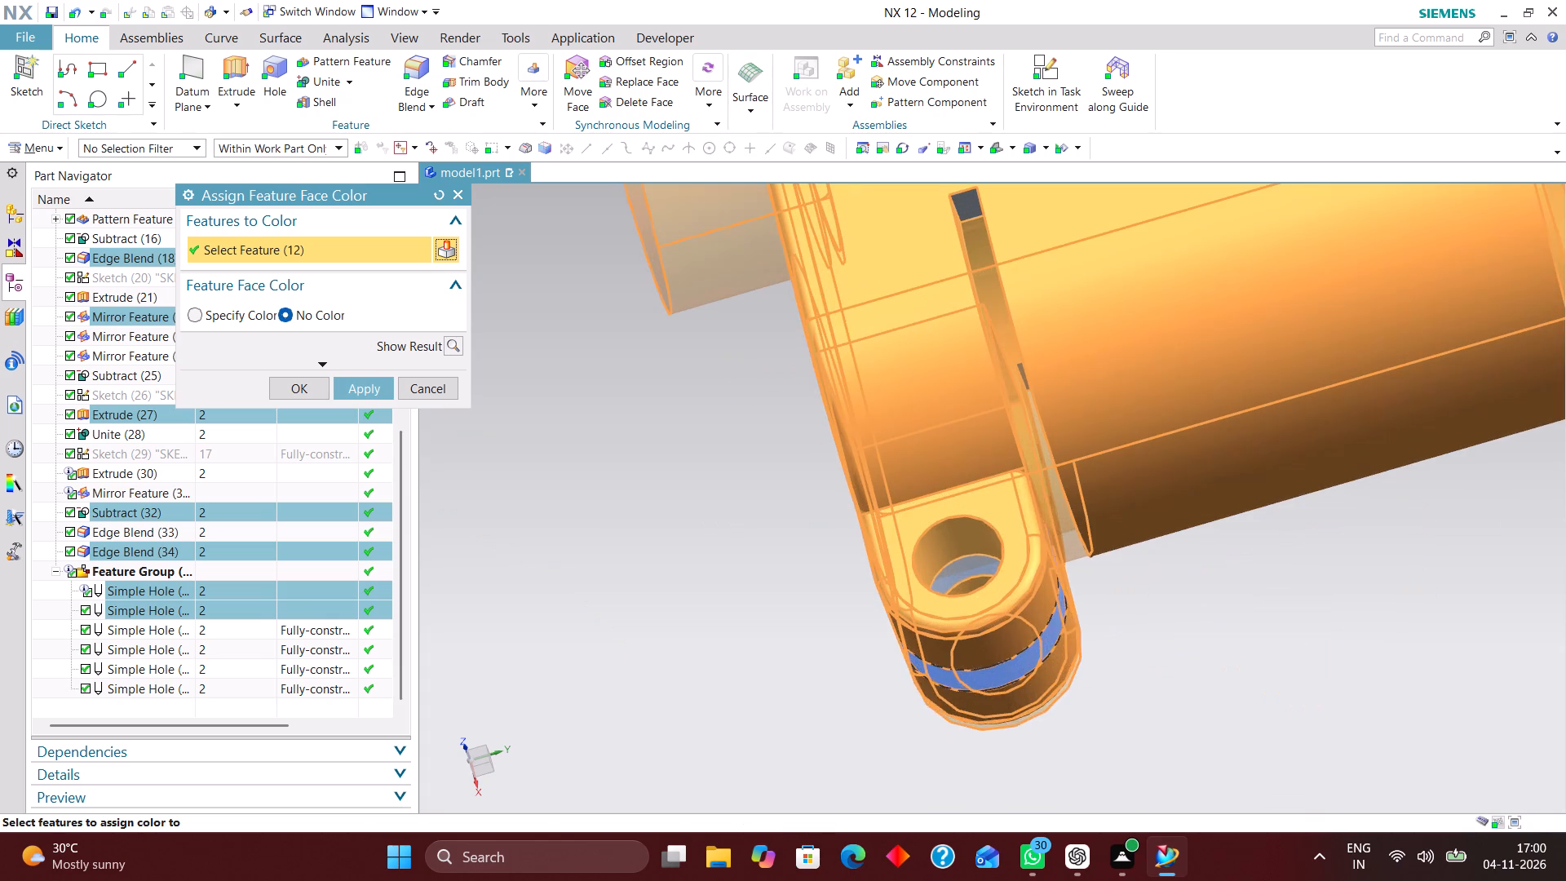
click(1019, 665)
scroll(1175, 647, up, 1)
middle_drag(1183, 653, 1219, 701)
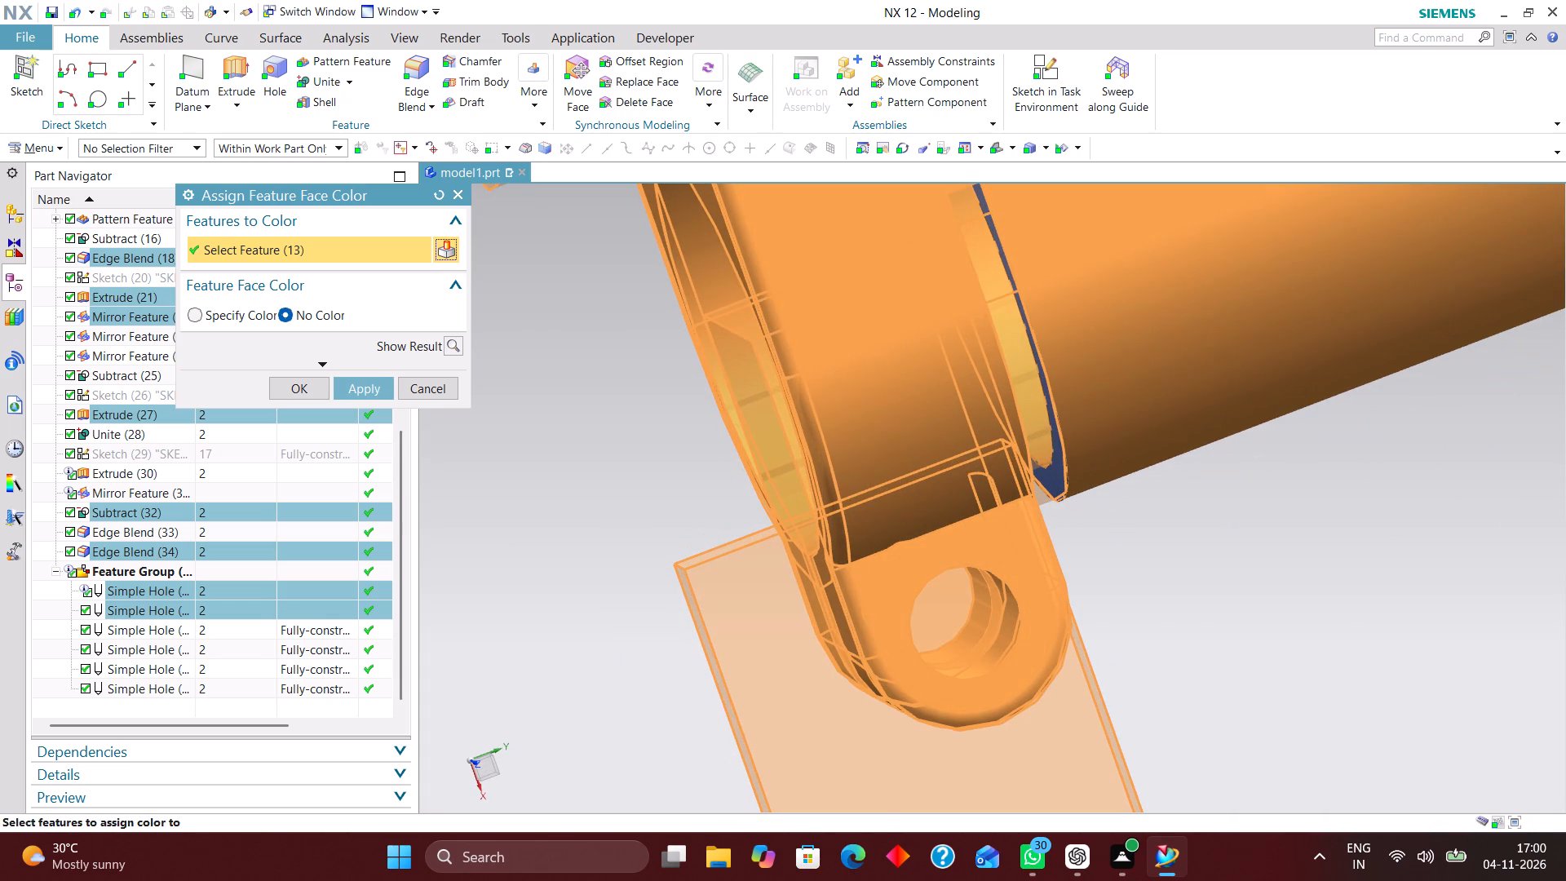
click(1055, 475)
scroll(1200, 530, down, 6)
scroll(1230, 619, down, 3)
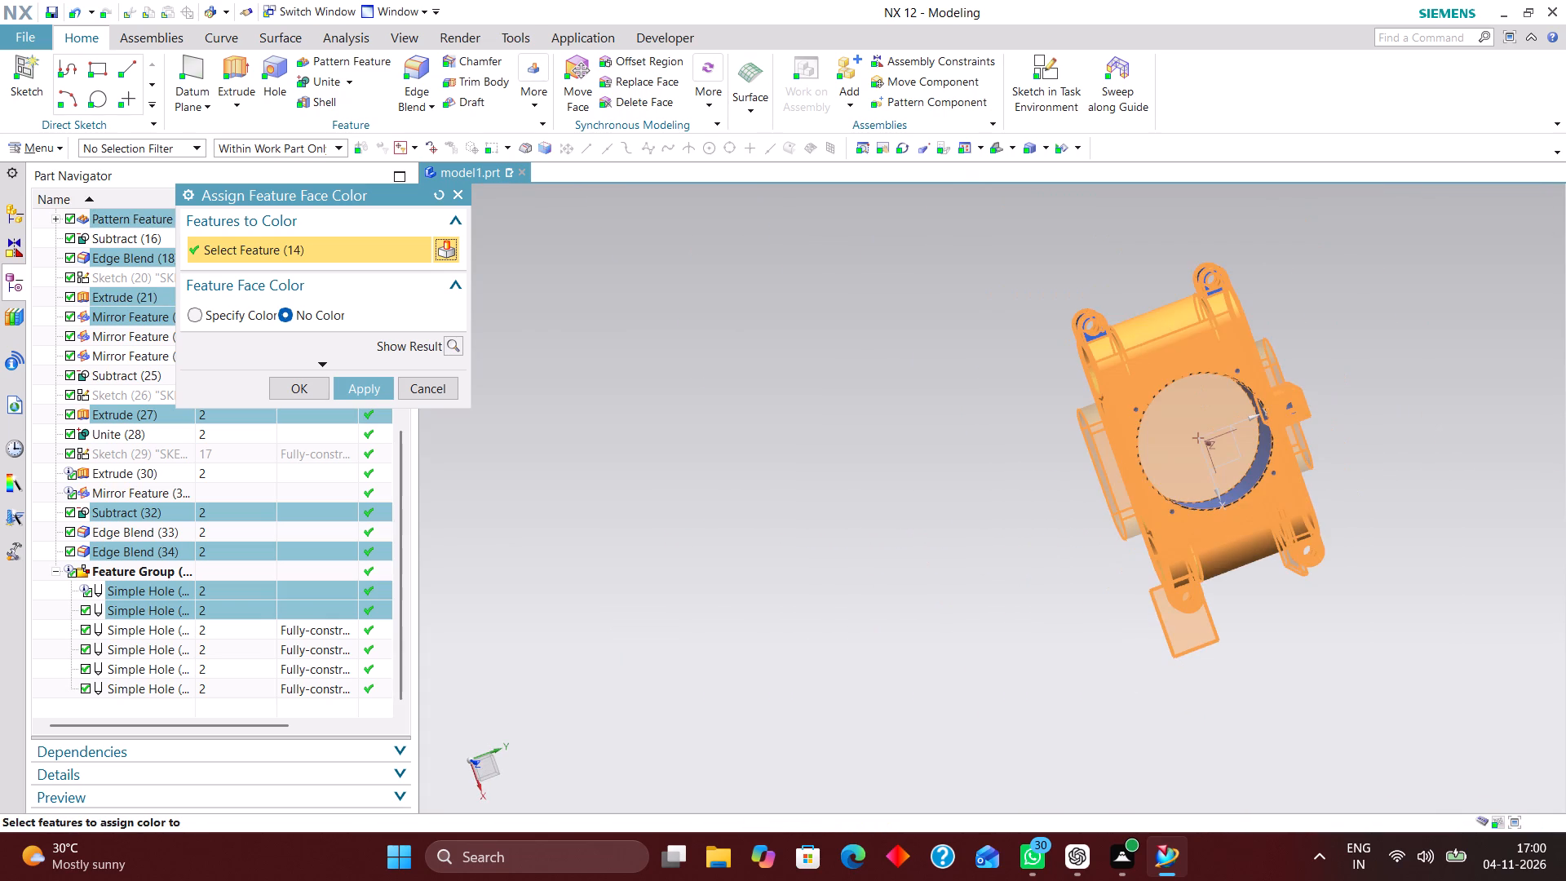
click(1265, 471)
Add the mirrored clamp lugs and their mirrored gap features at the opposite end to the features to color.
scroll(1216, 294, up, 6)
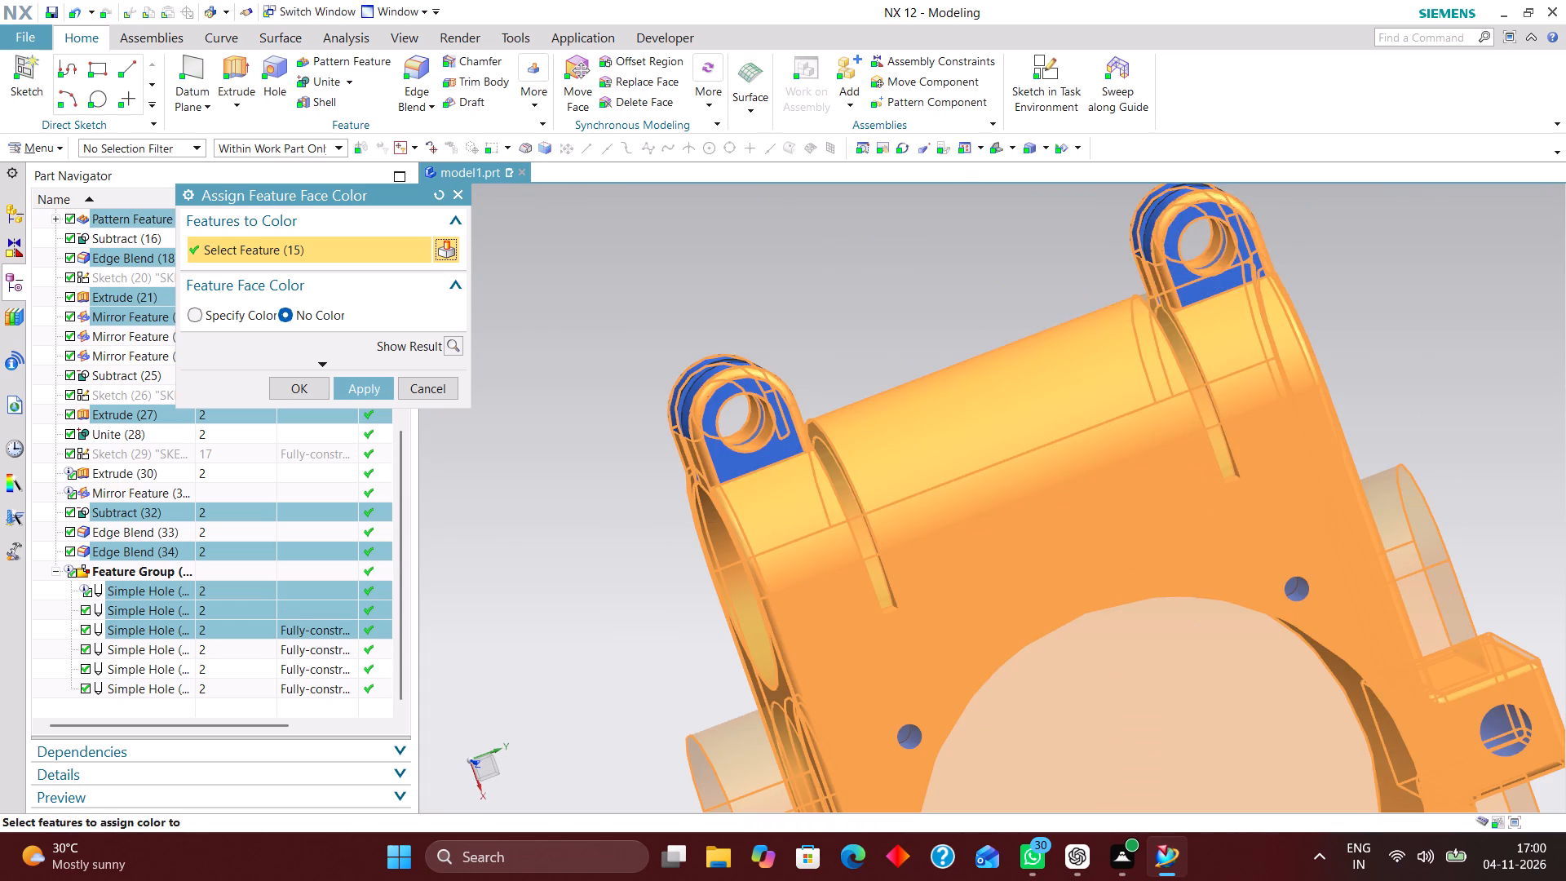
click(1197, 287)
scroll(759, 452, up, 1)
click(761, 452)
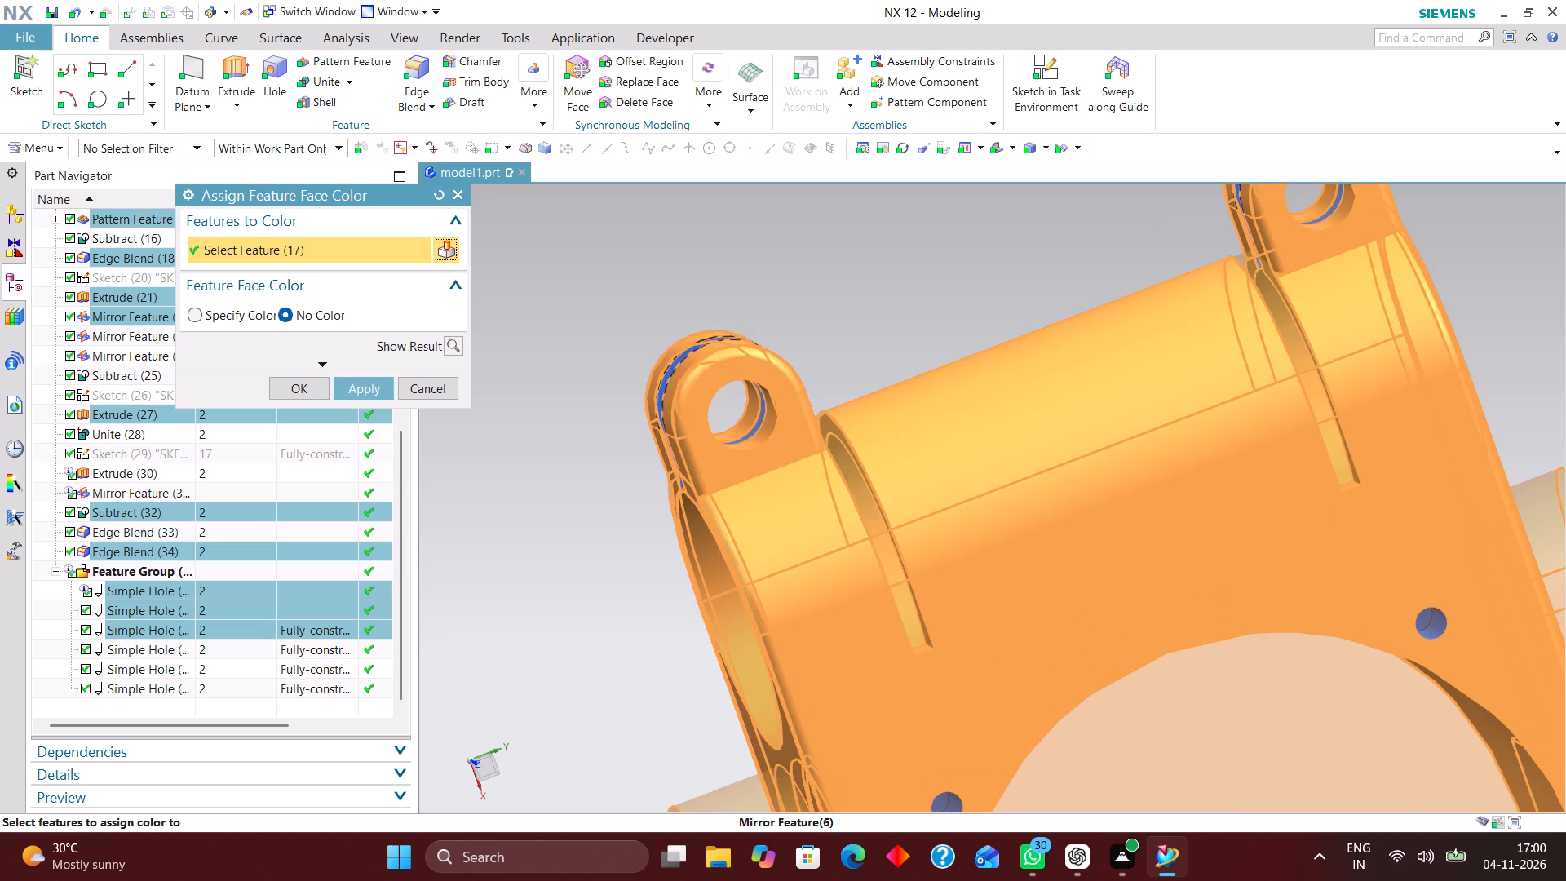
scroll(825, 418, down, 4)
middle_drag(826, 400, 883, 409)
scroll(865, 413, up, 7)
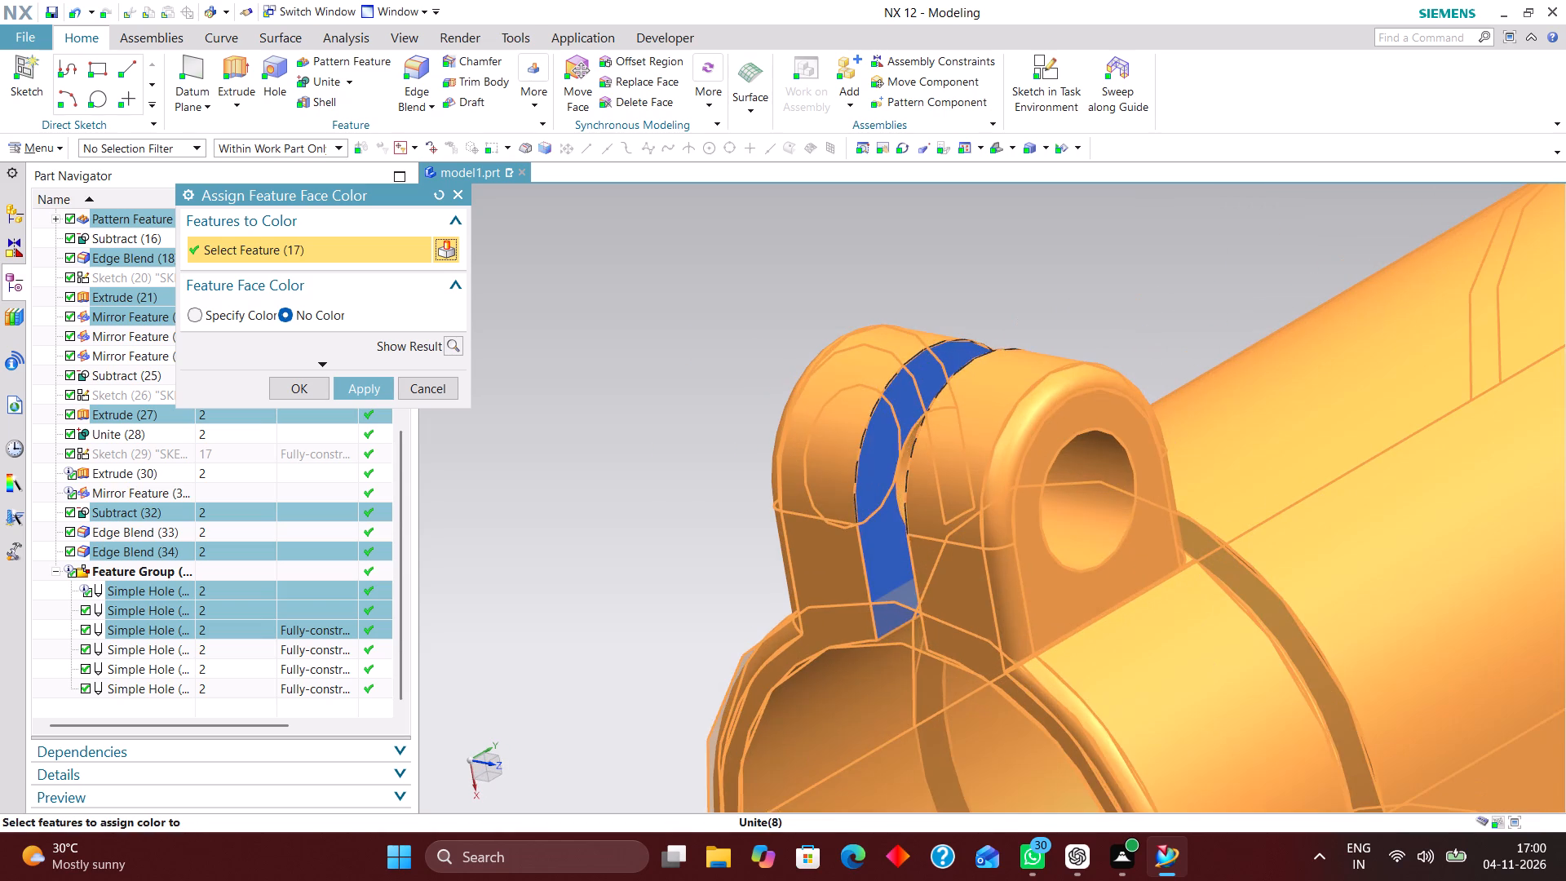
click(889, 431)
scroll(800, 460, down, 5)
scroll(1105, 281, up, 4)
click(1095, 302)
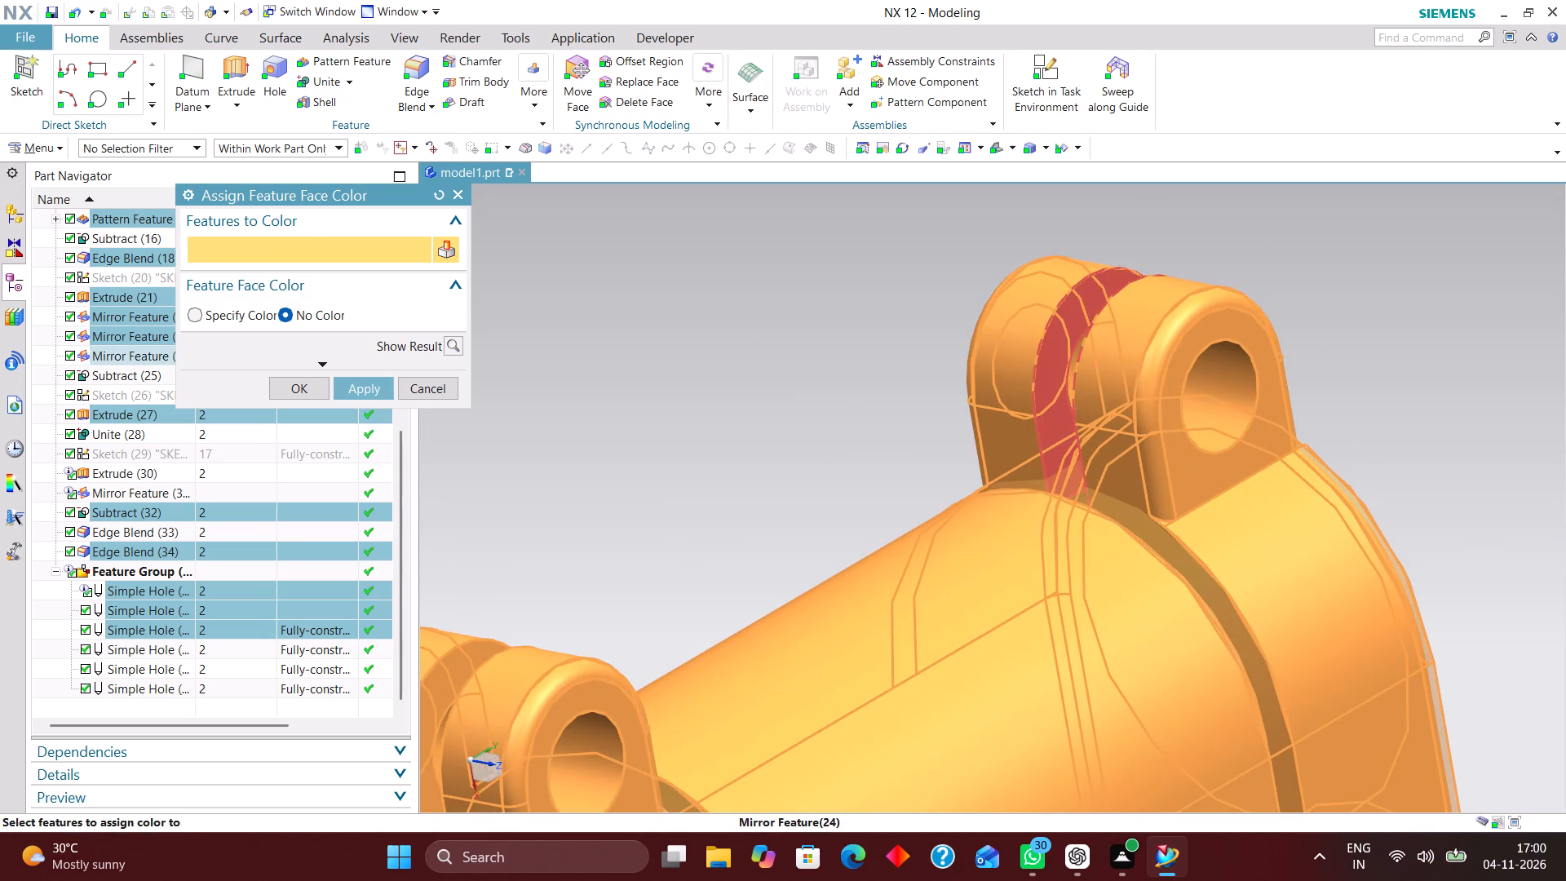
Add the boss hole and the small holes around the central bore on both flat faces to the features to color.
scroll(1032, 279, down, 5)
scroll(1105, 467, down, 2)
scroll(1174, 541, up, 8)
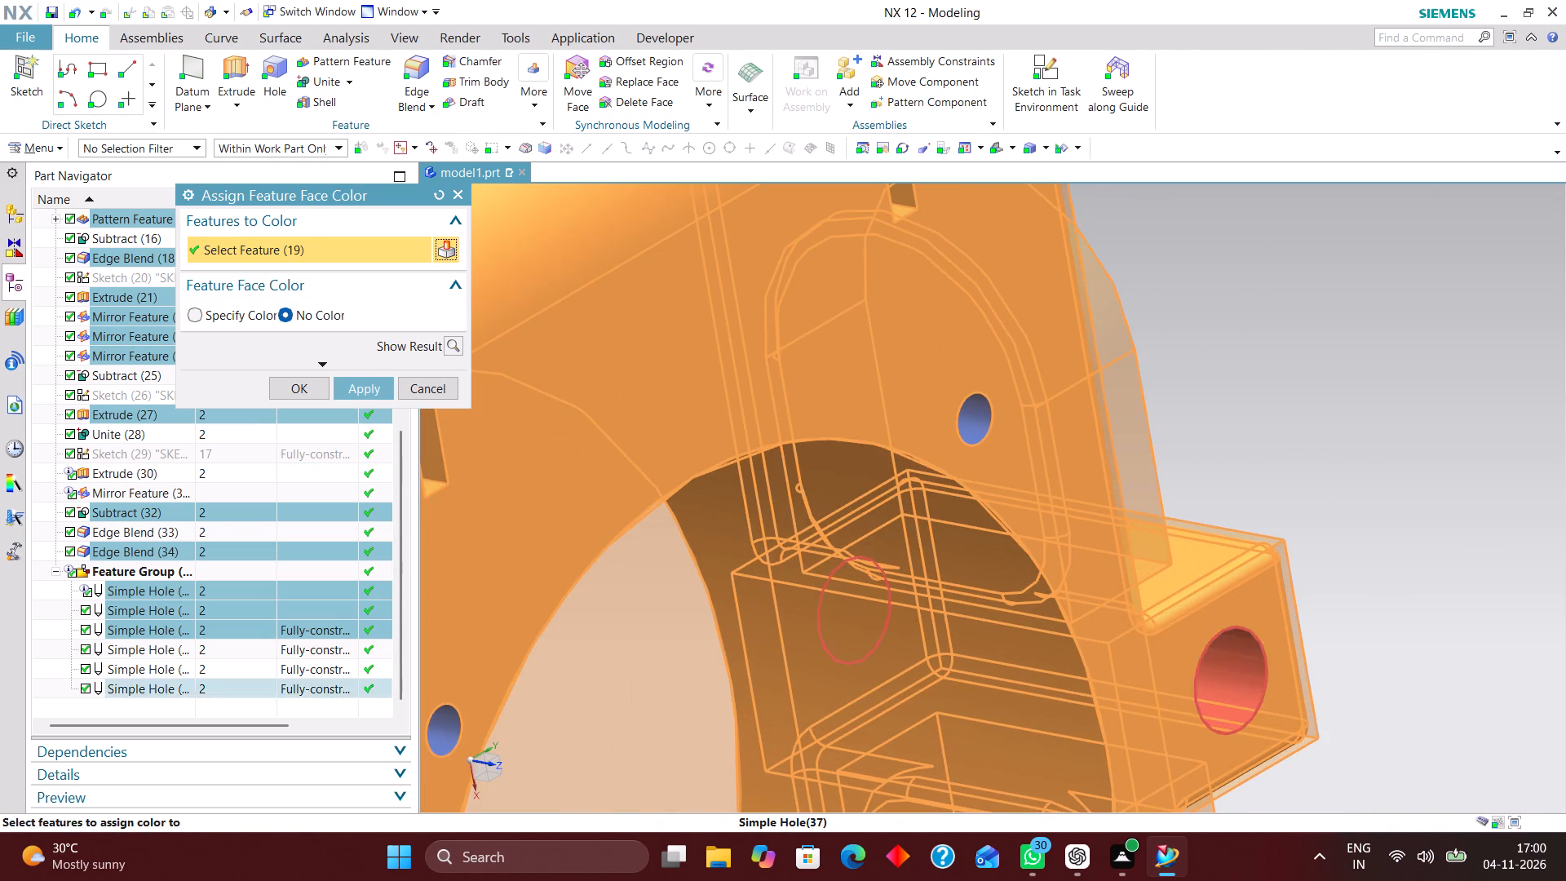
click(1250, 655)
click(979, 410)
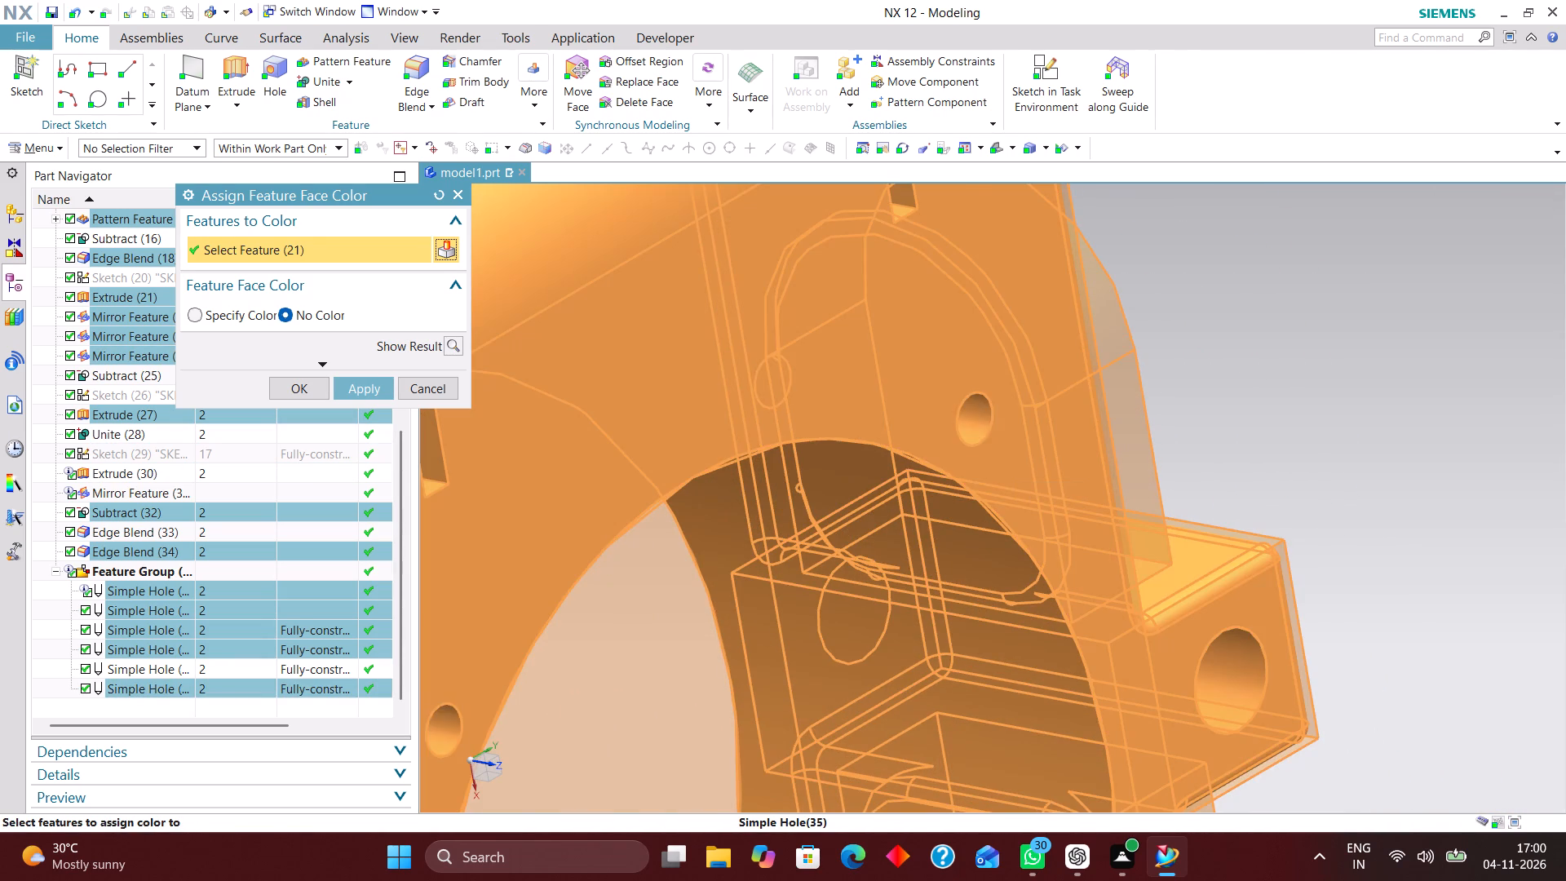
scroll(1113, 345, down, 5)
scroll(1024, 504, up, 4)
scroll(928, 401, down, 5)
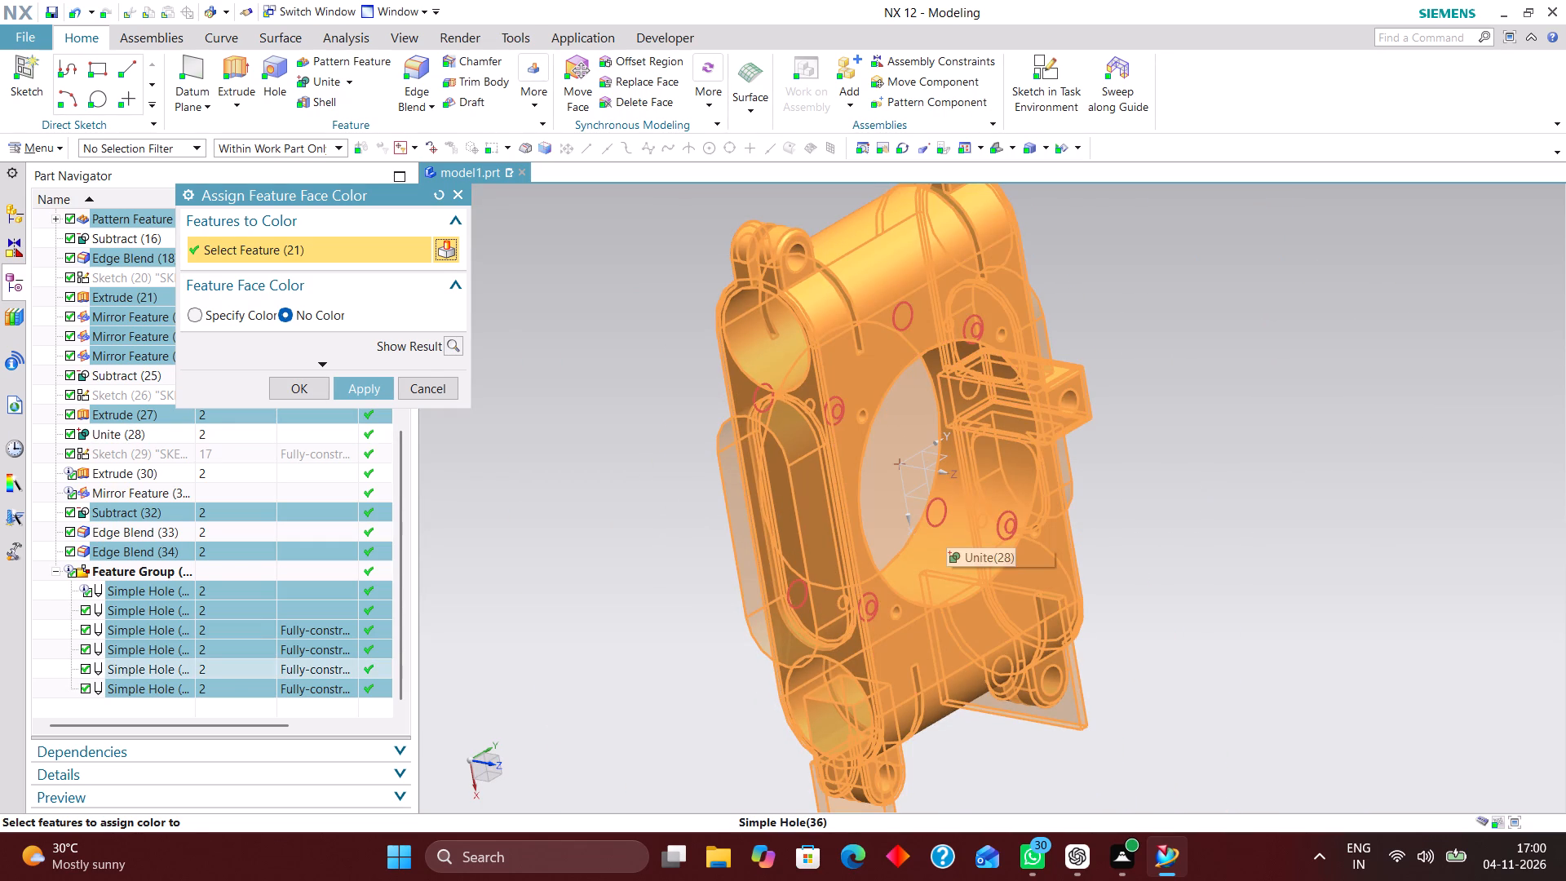
scroll(945, 526, up, 1)
middle_drag(945, 526, 1098, 524)
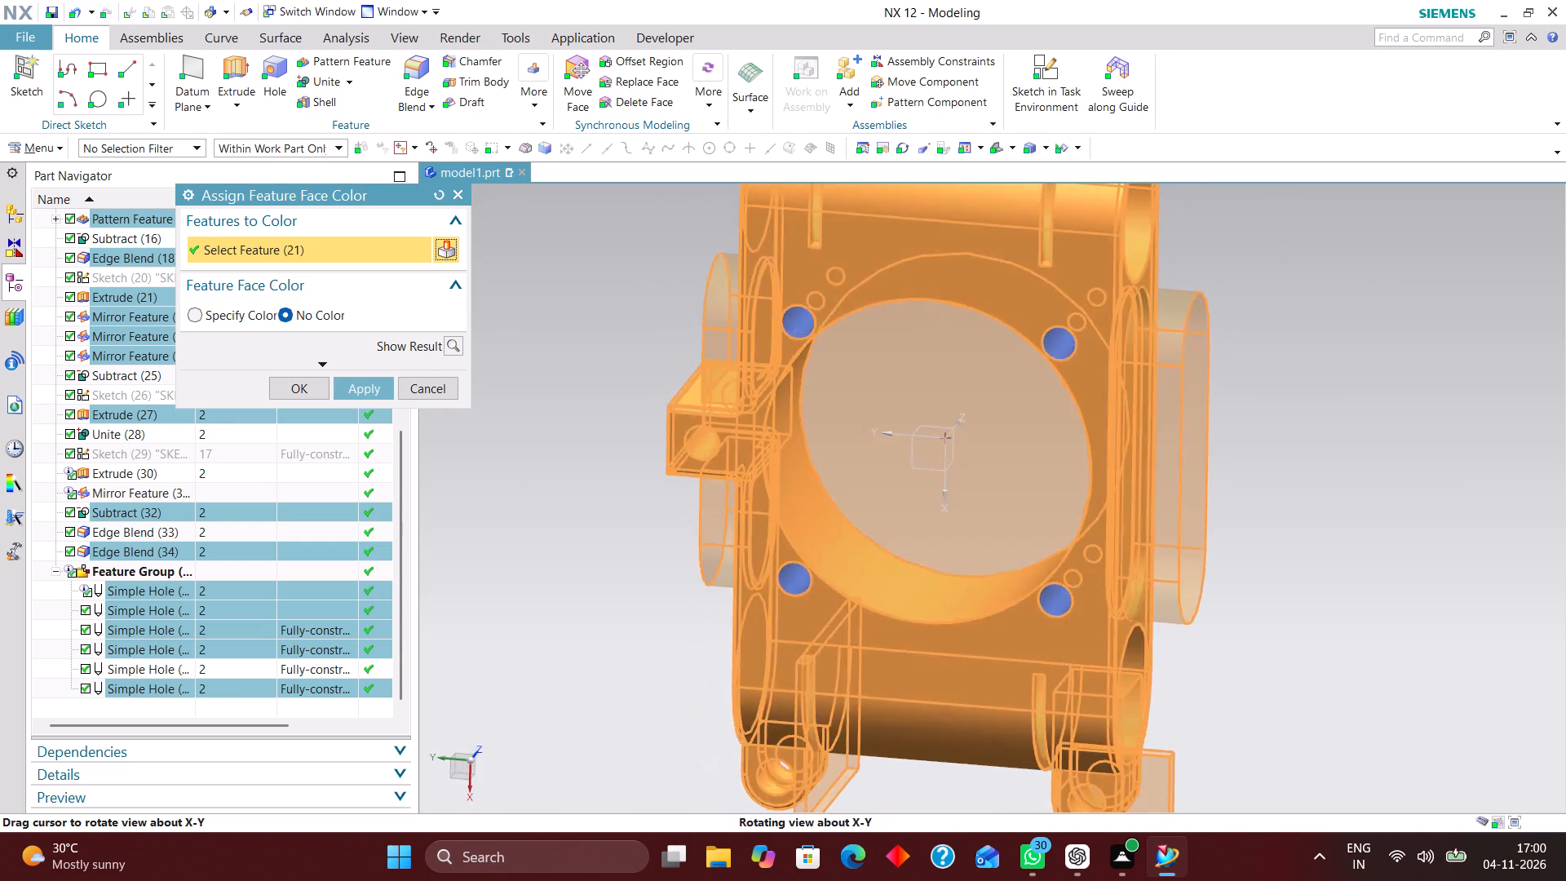
middle_drag(1098, 524, 1115, 515)
scroll(1085, 587, up, 4)
click(1085, 594)
scroll(1124, 595, down, 6)
scroll(1118, 387, up, 3)
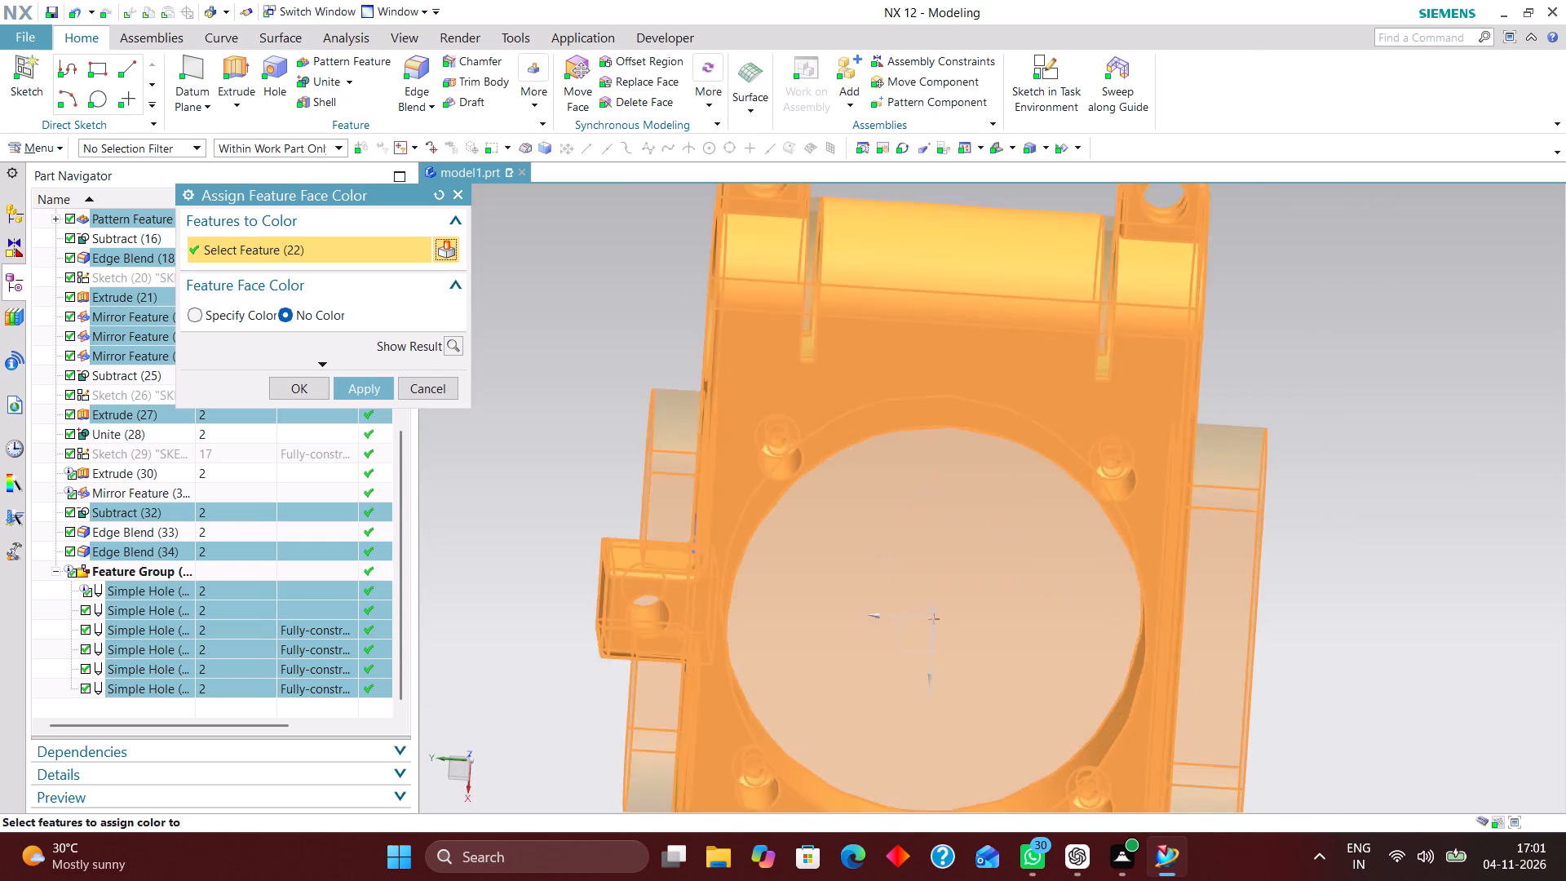
Specify the principal palette's yellow as the face color and apply it to the selected features.
scroll(1120, 385, up, 2)
scroll(1121, 374, down, 7)
middle_drag(1242, 446, 1053, 512)
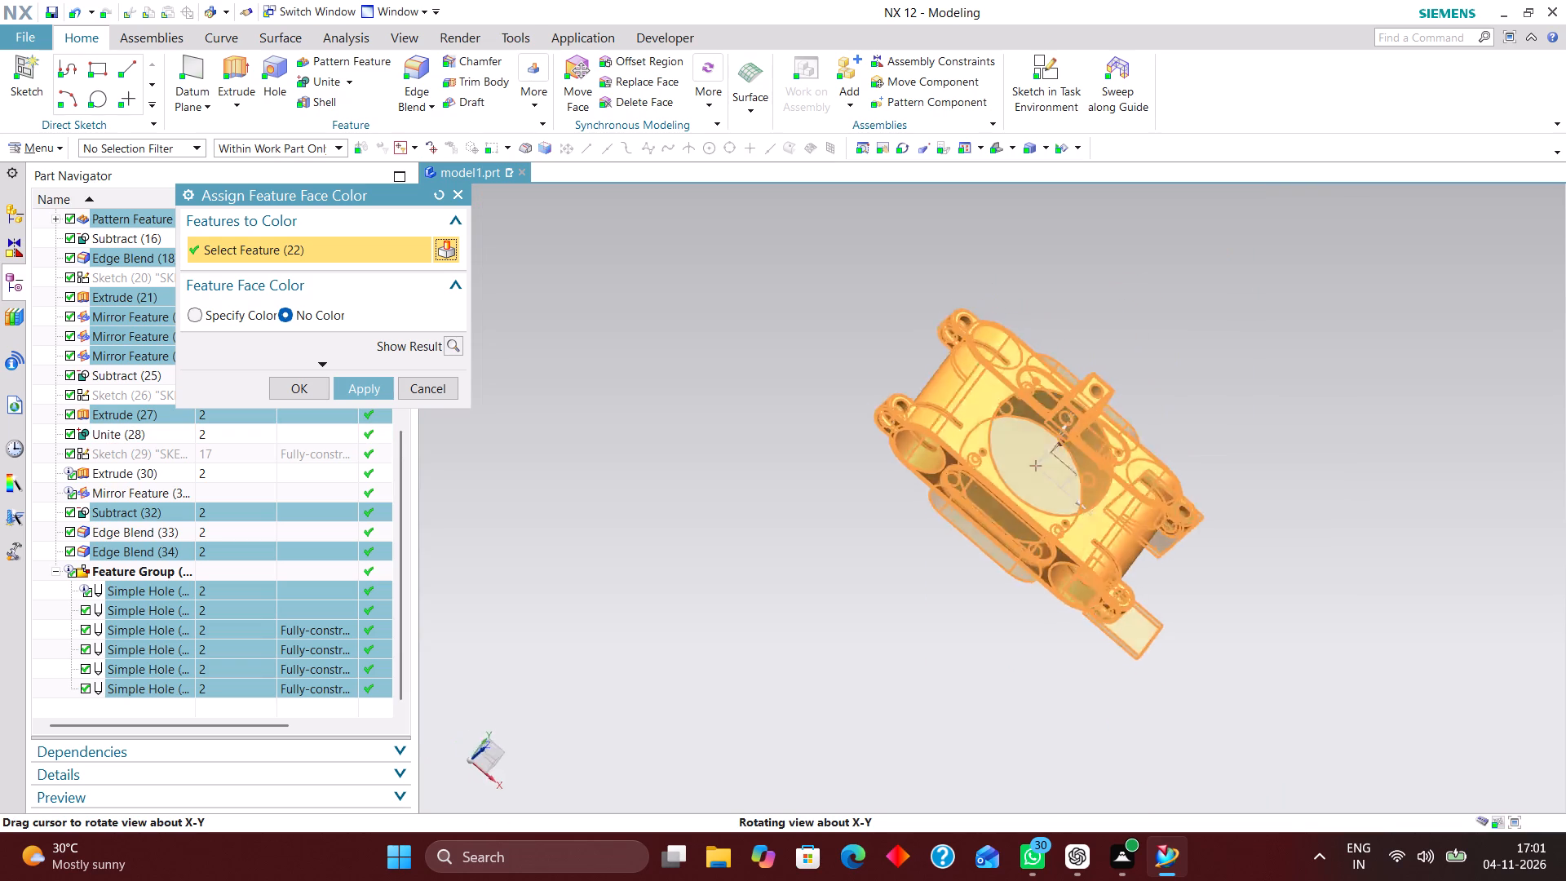
middle_drag(1053, 512, 1020, 503)
scroll(1020, 503, up, 5)
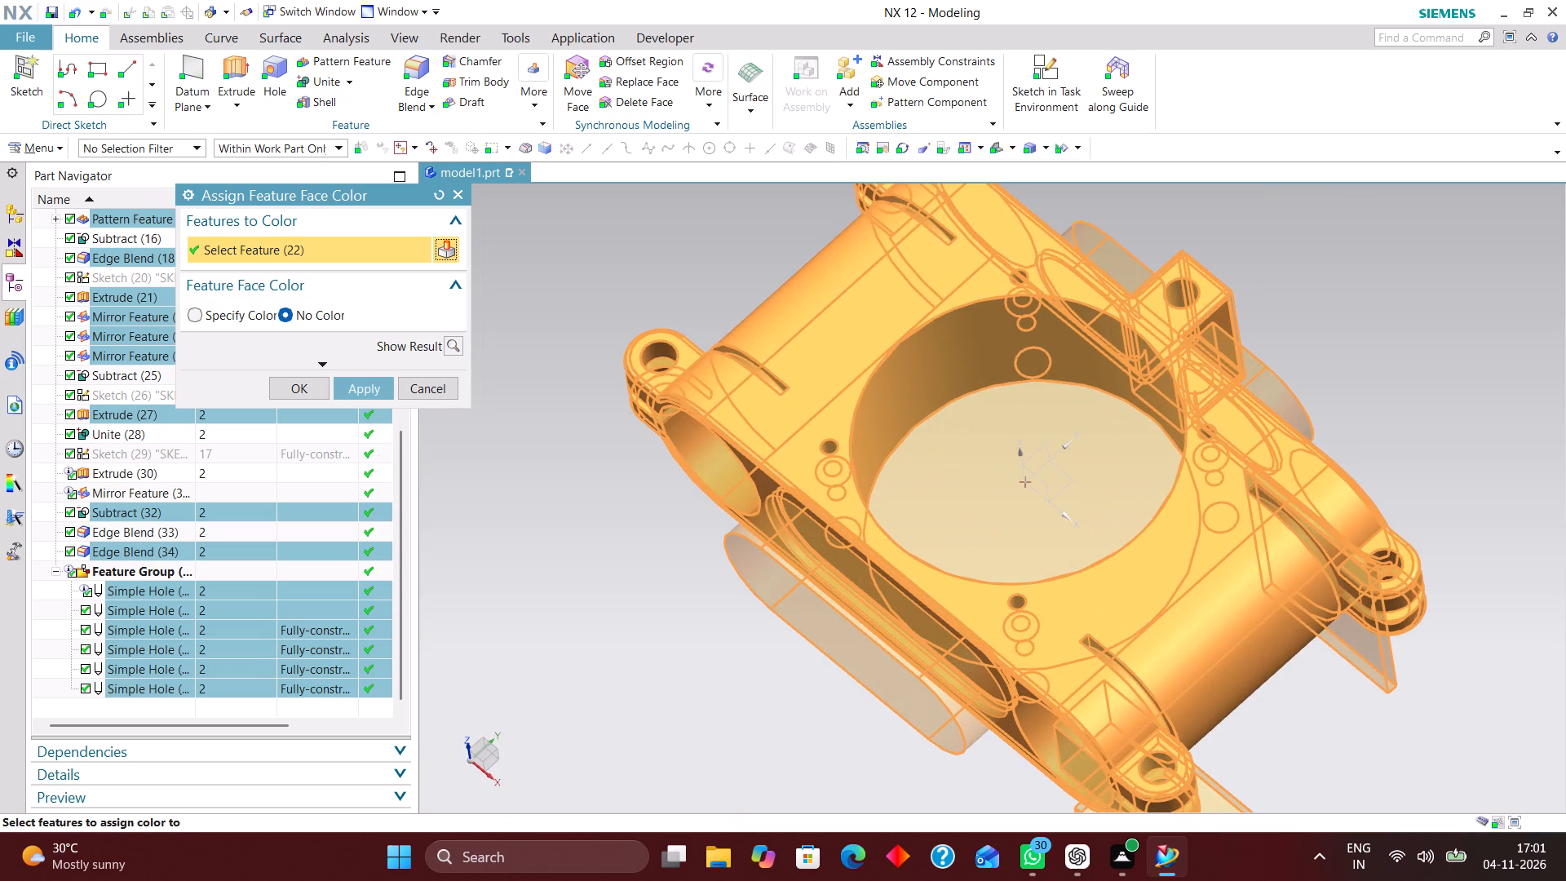
scroll(1091, 483, down, 3)
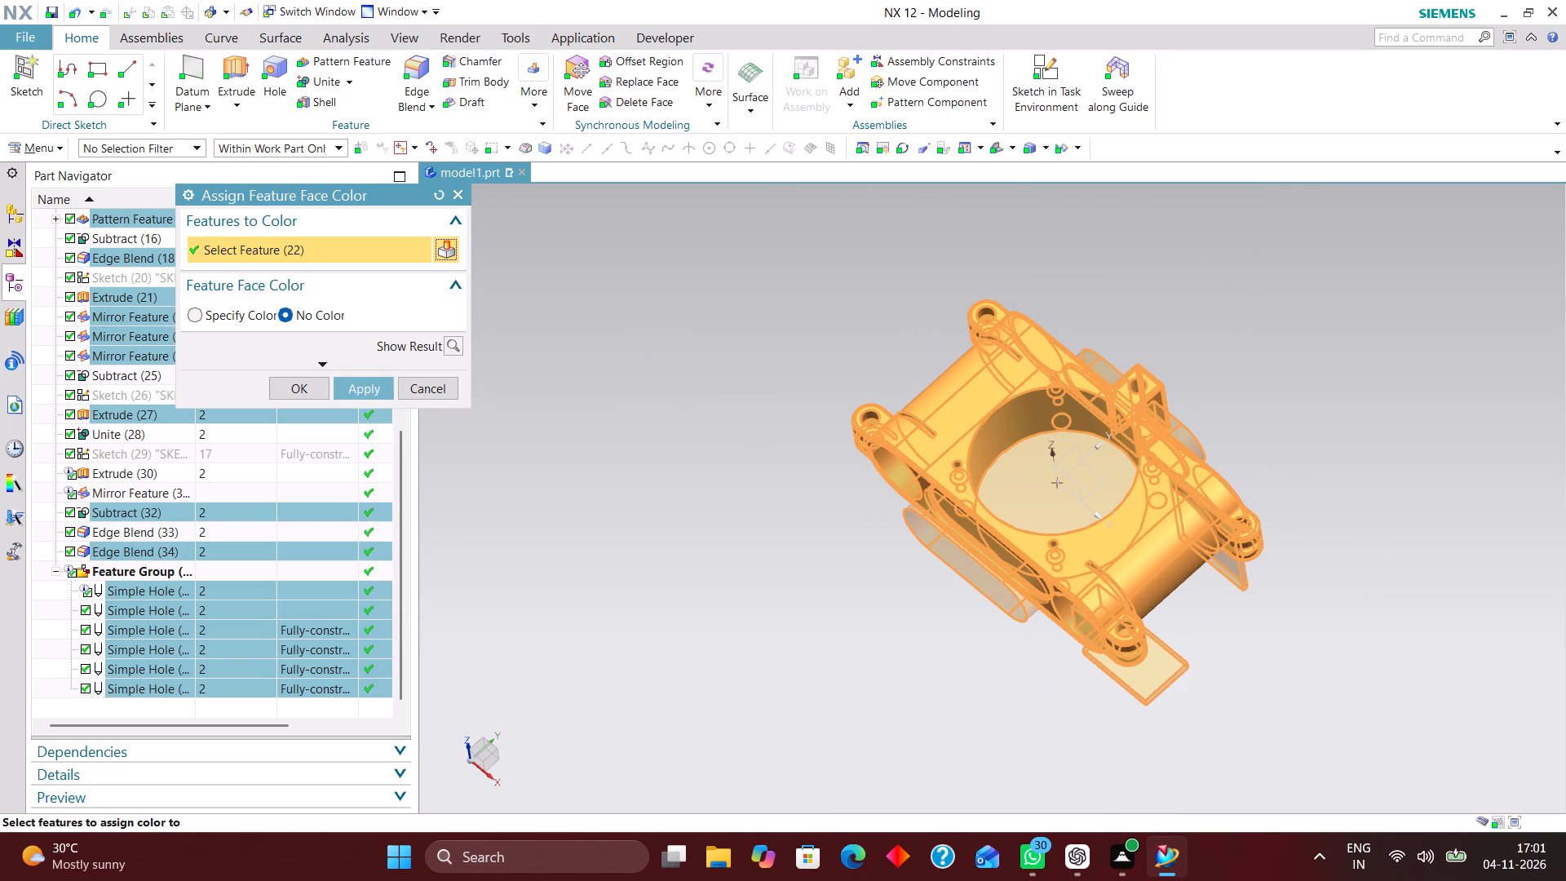
click(192, 312)
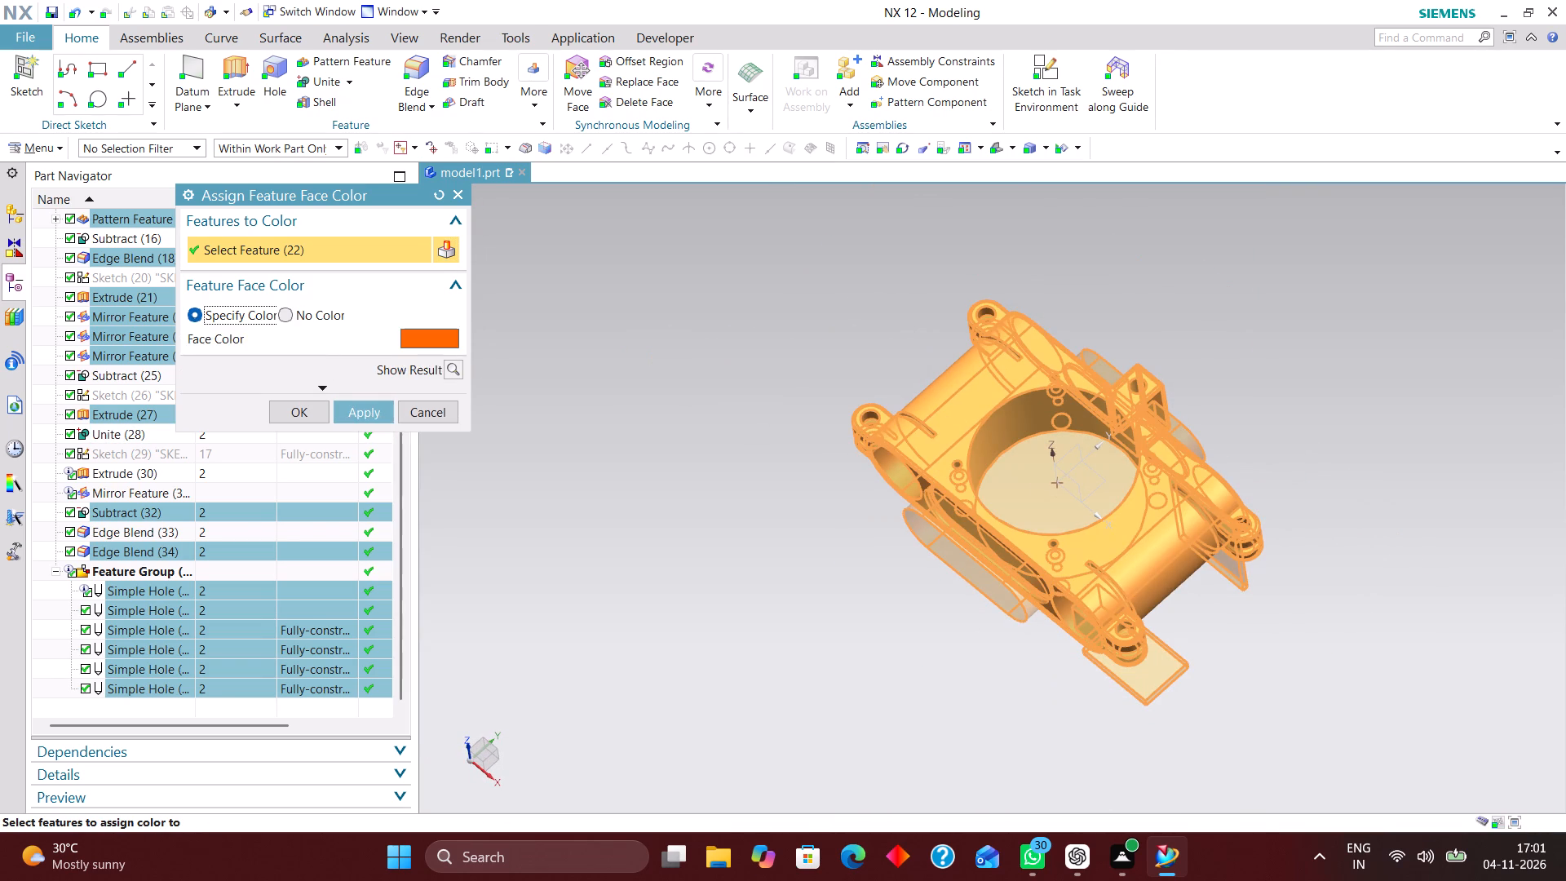
click(438, 332)
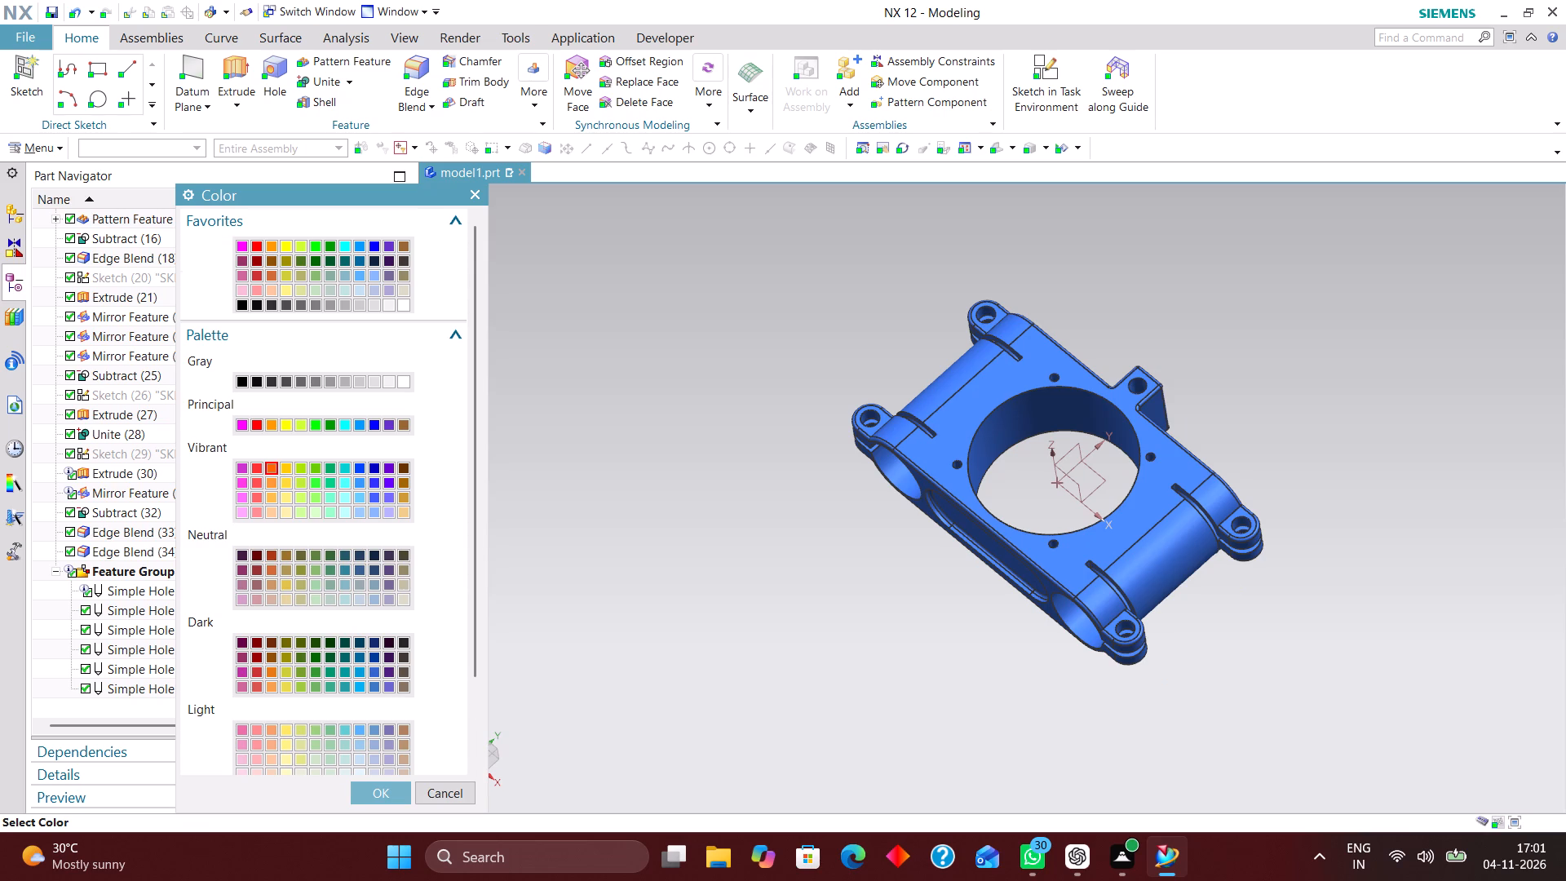
scroll(271, 433, down, 4)
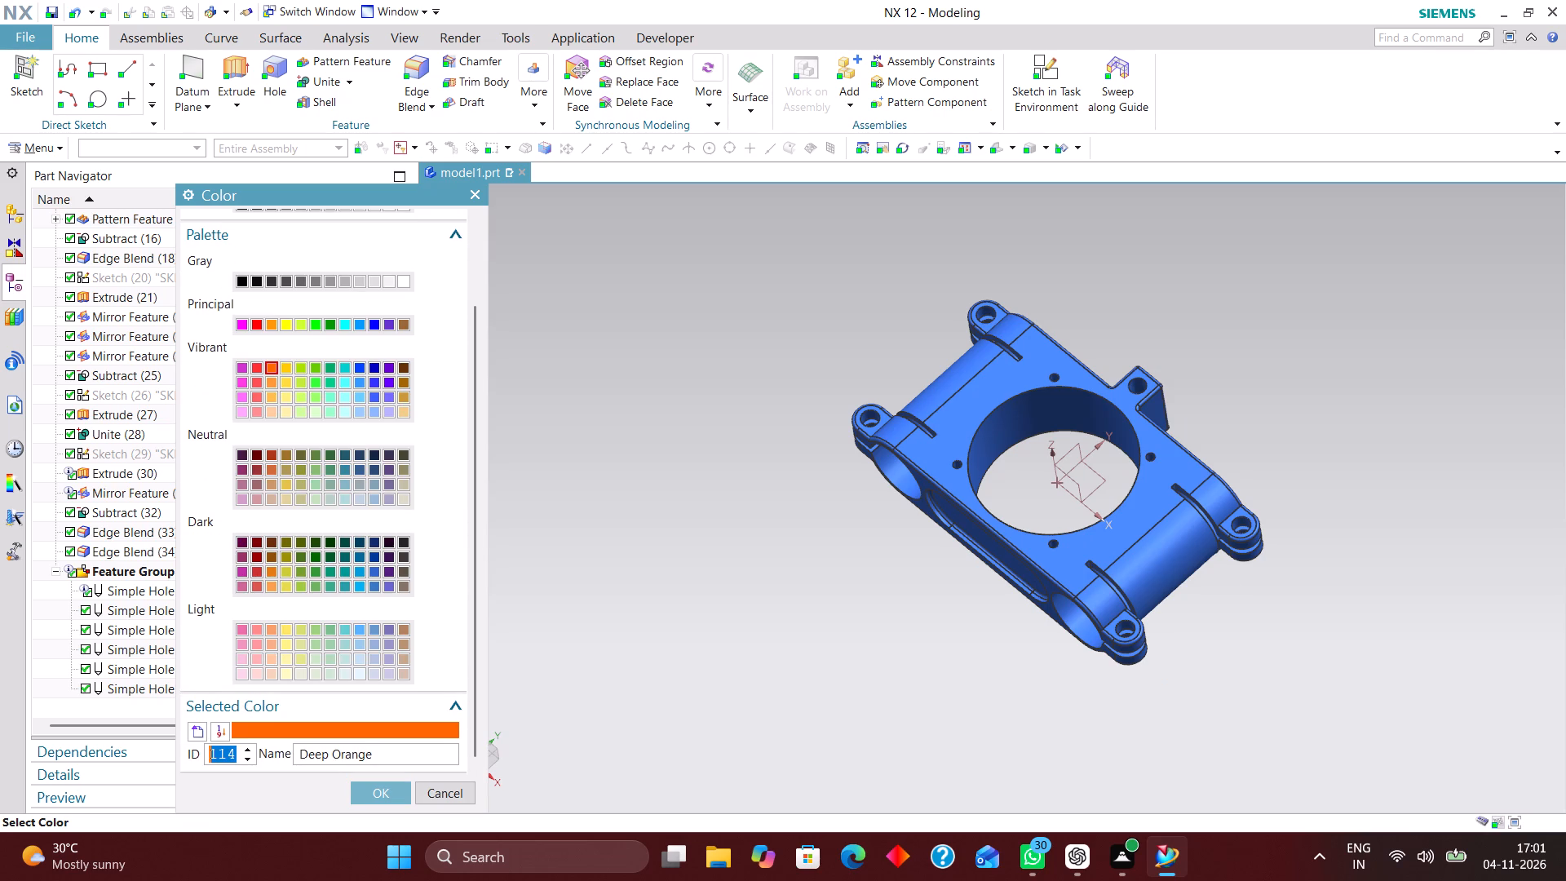
click(285, 628)
scroll(309, 556, up, 4)
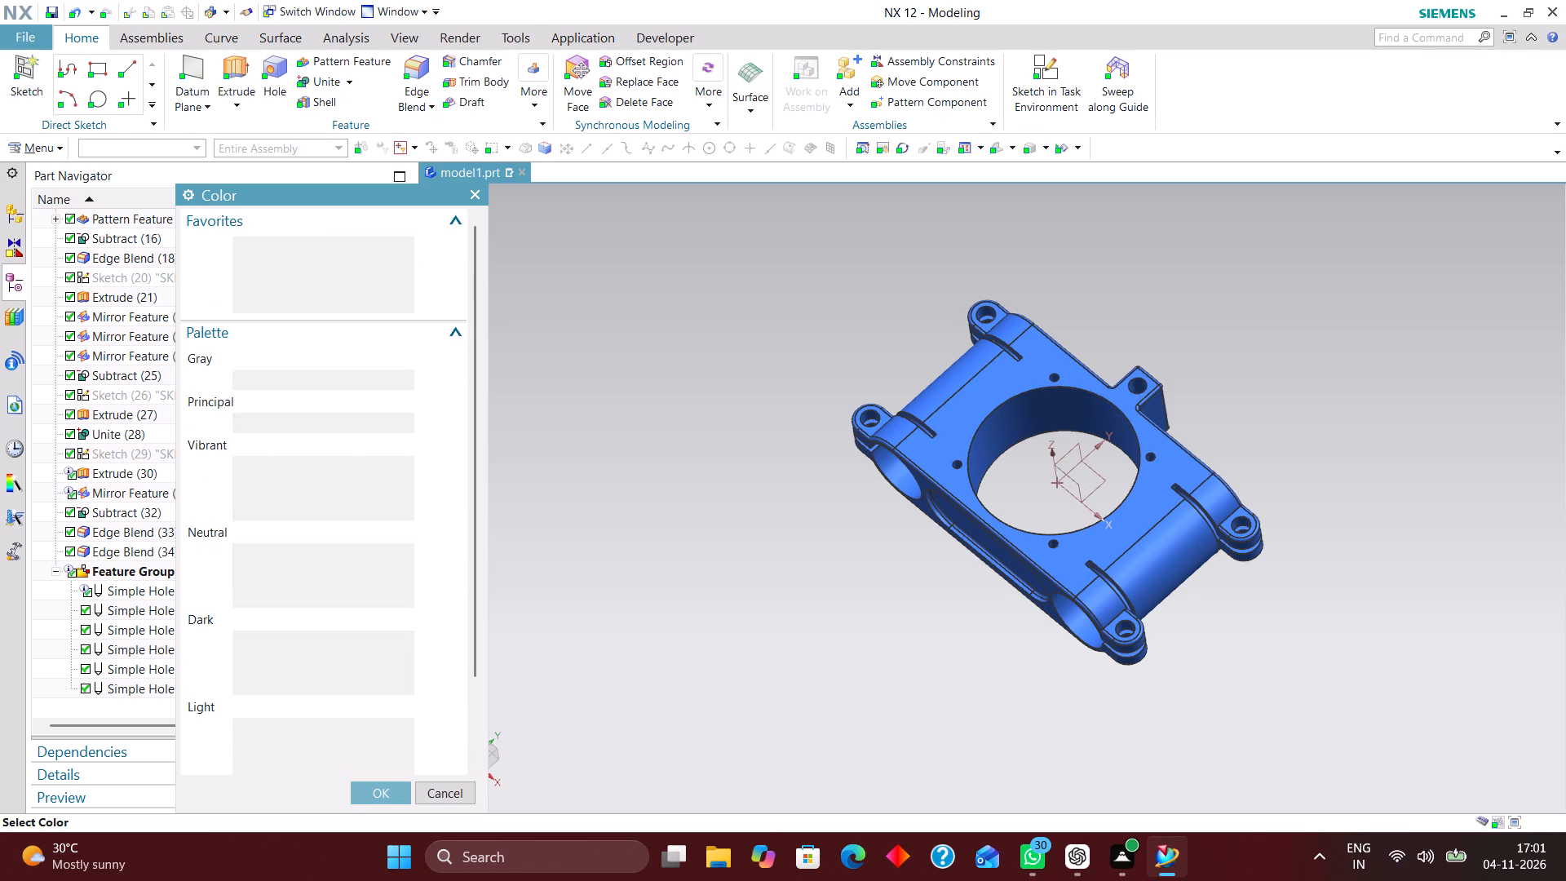
click(281, 423)
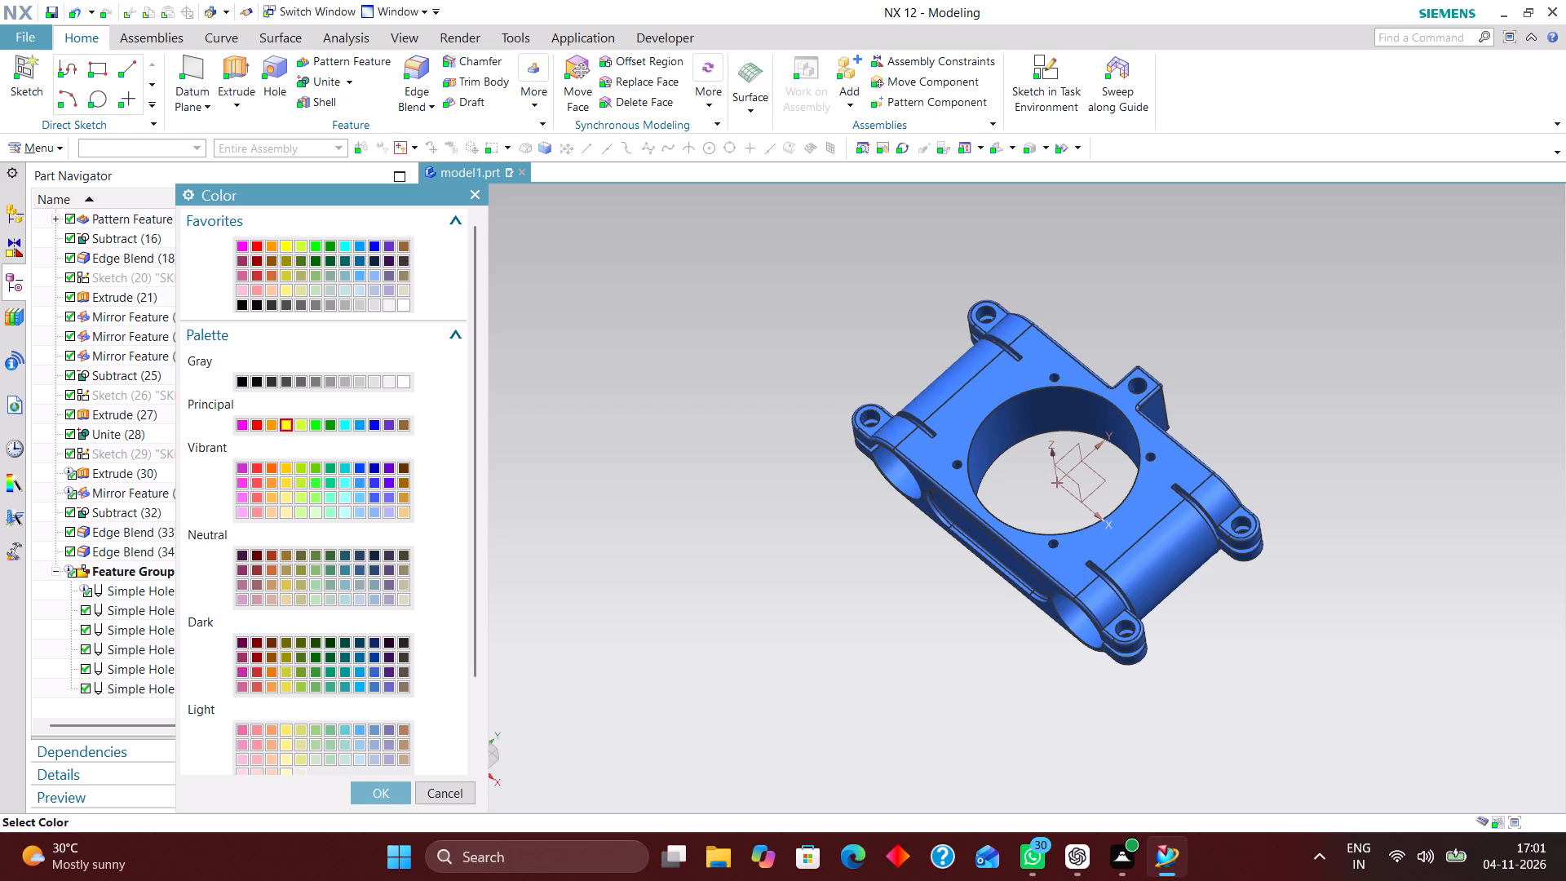
click(382, 786)
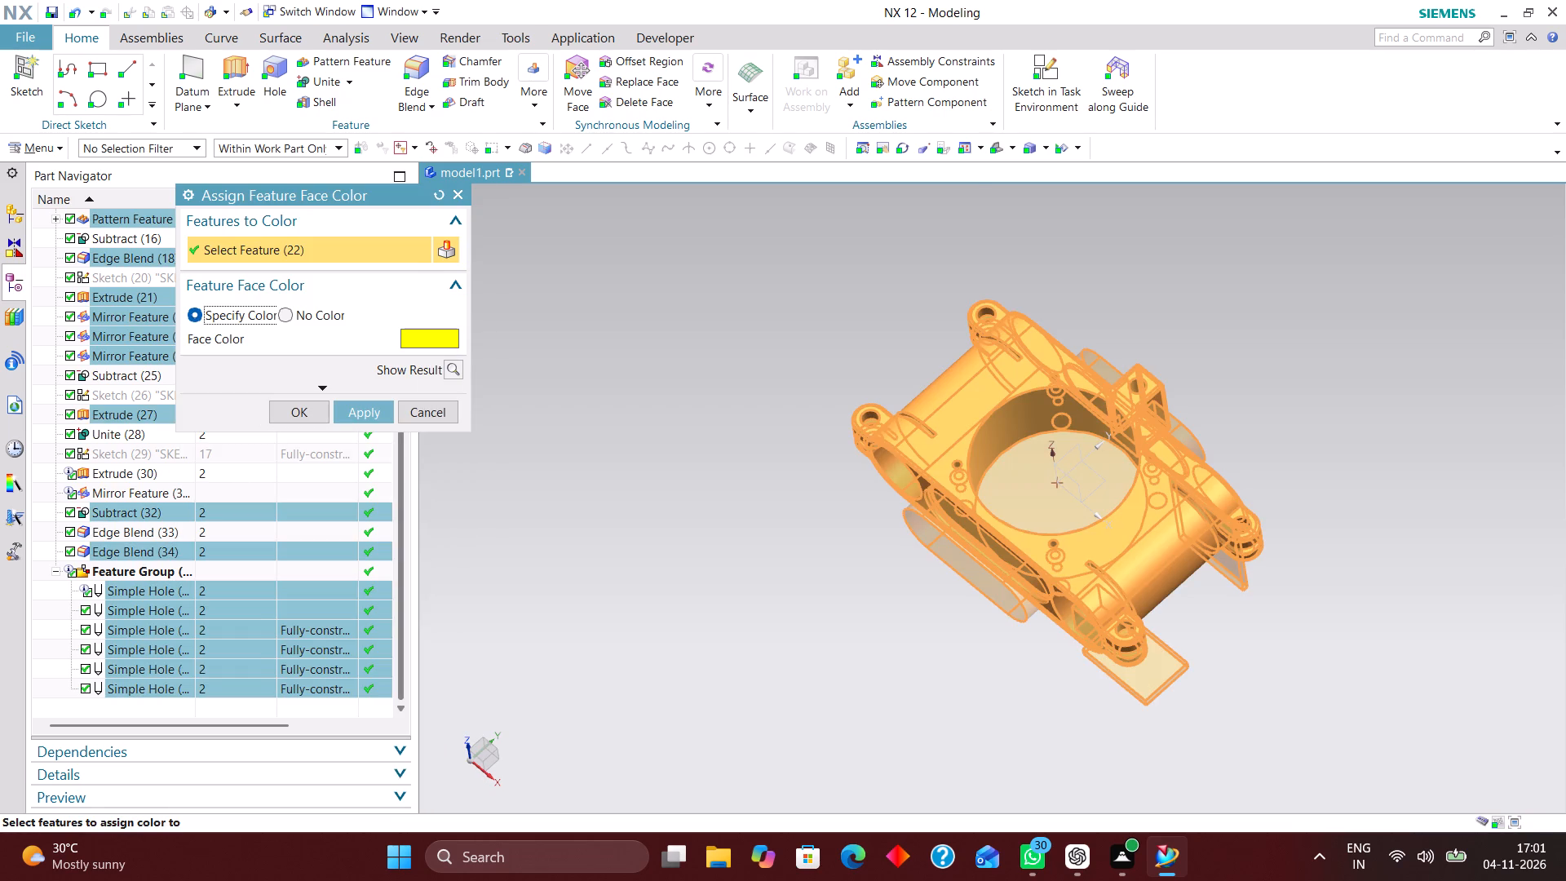
click(372, 414)
middle_drag(737, 622, 745, 550)
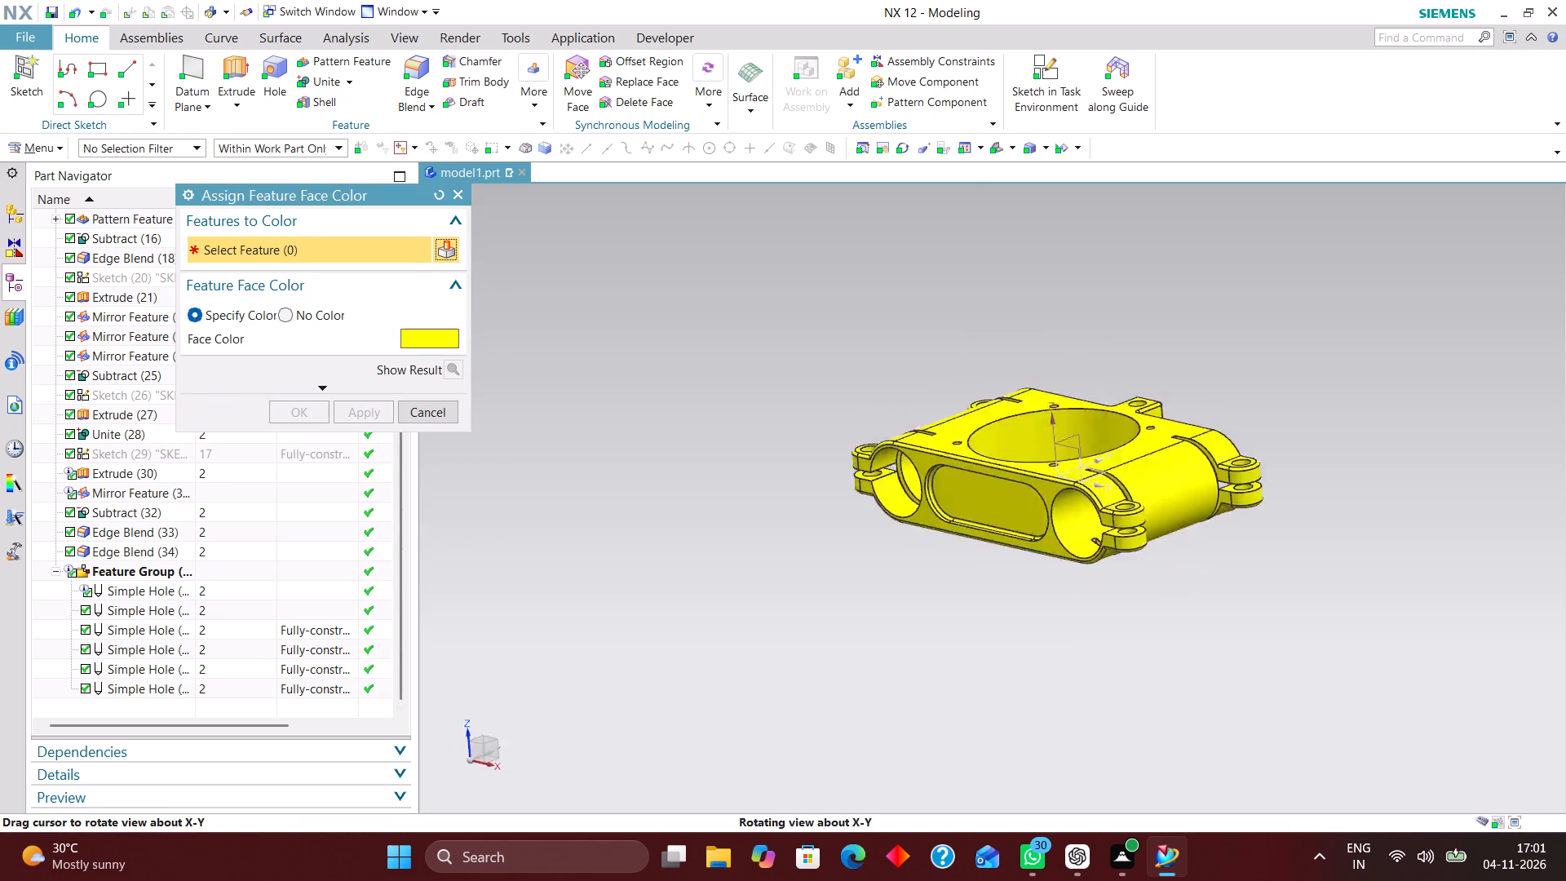
middle_drag(745, 550, 745, 571)
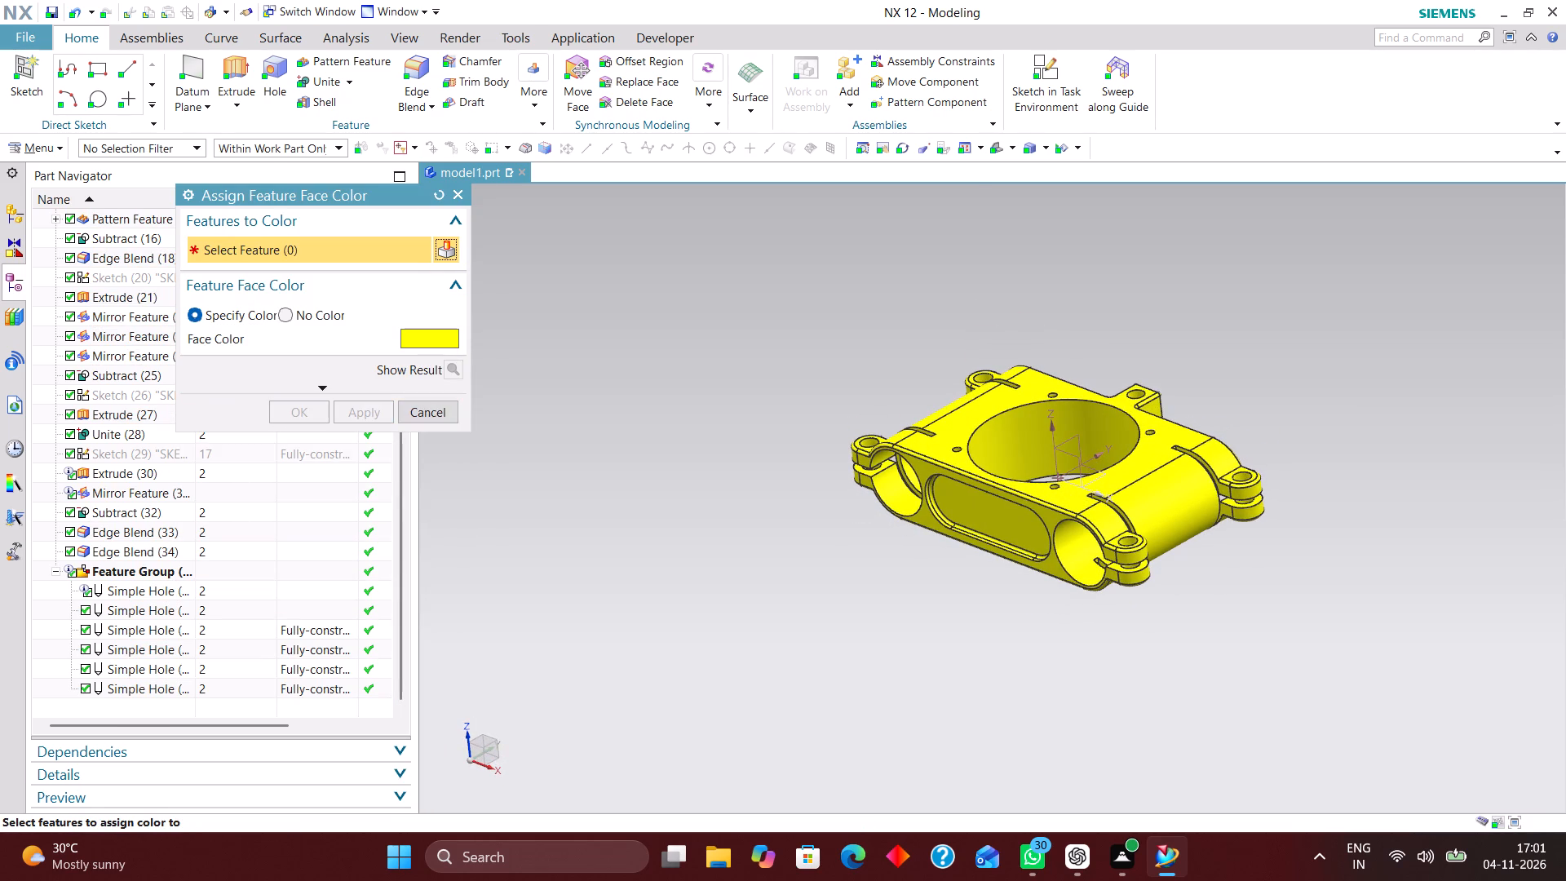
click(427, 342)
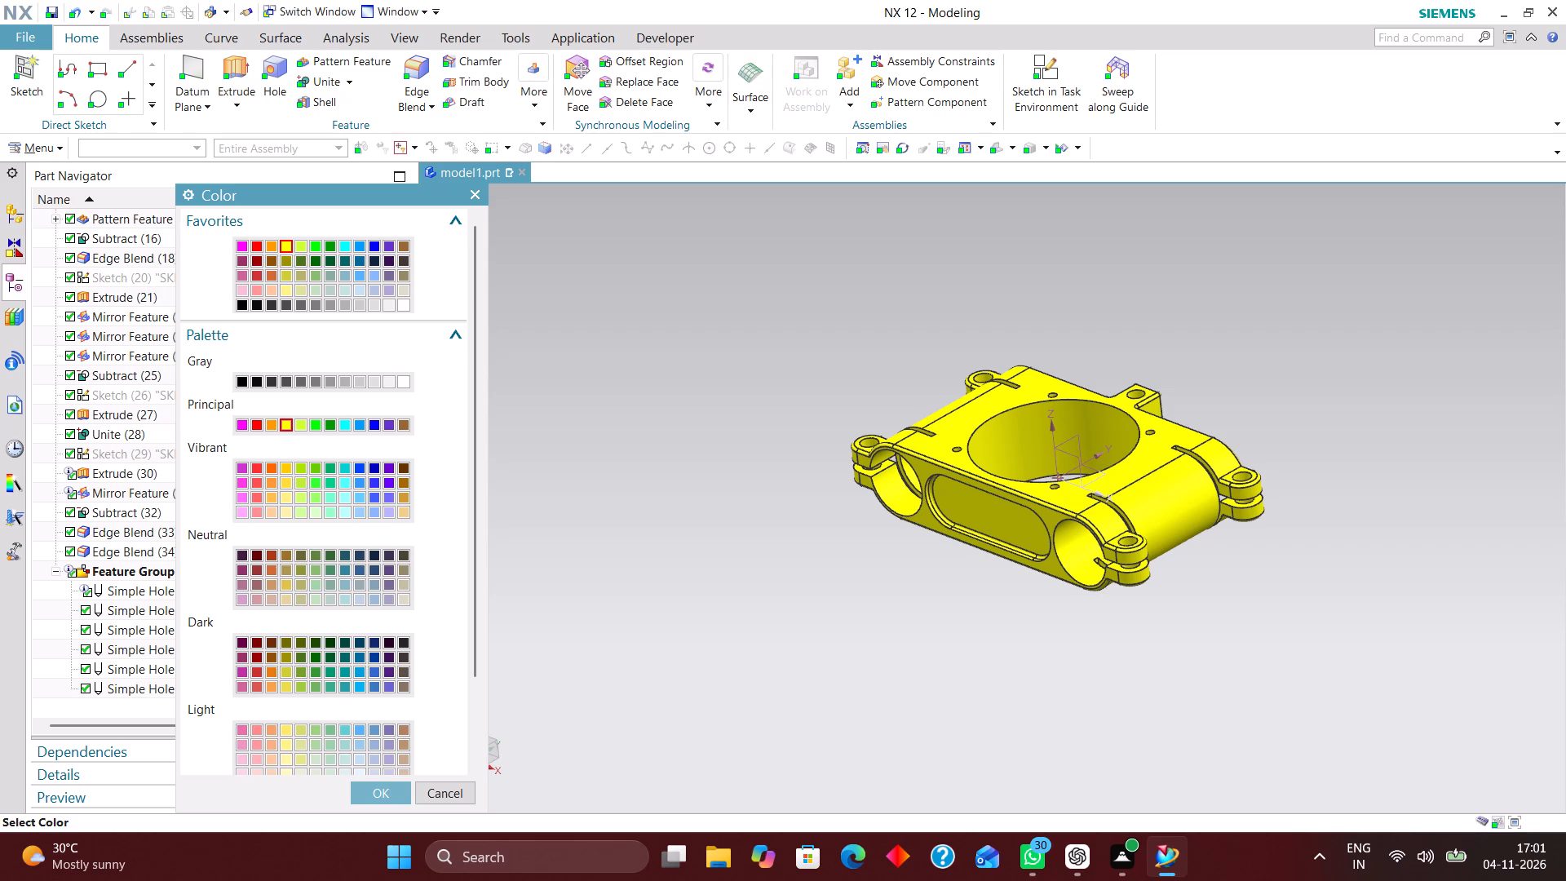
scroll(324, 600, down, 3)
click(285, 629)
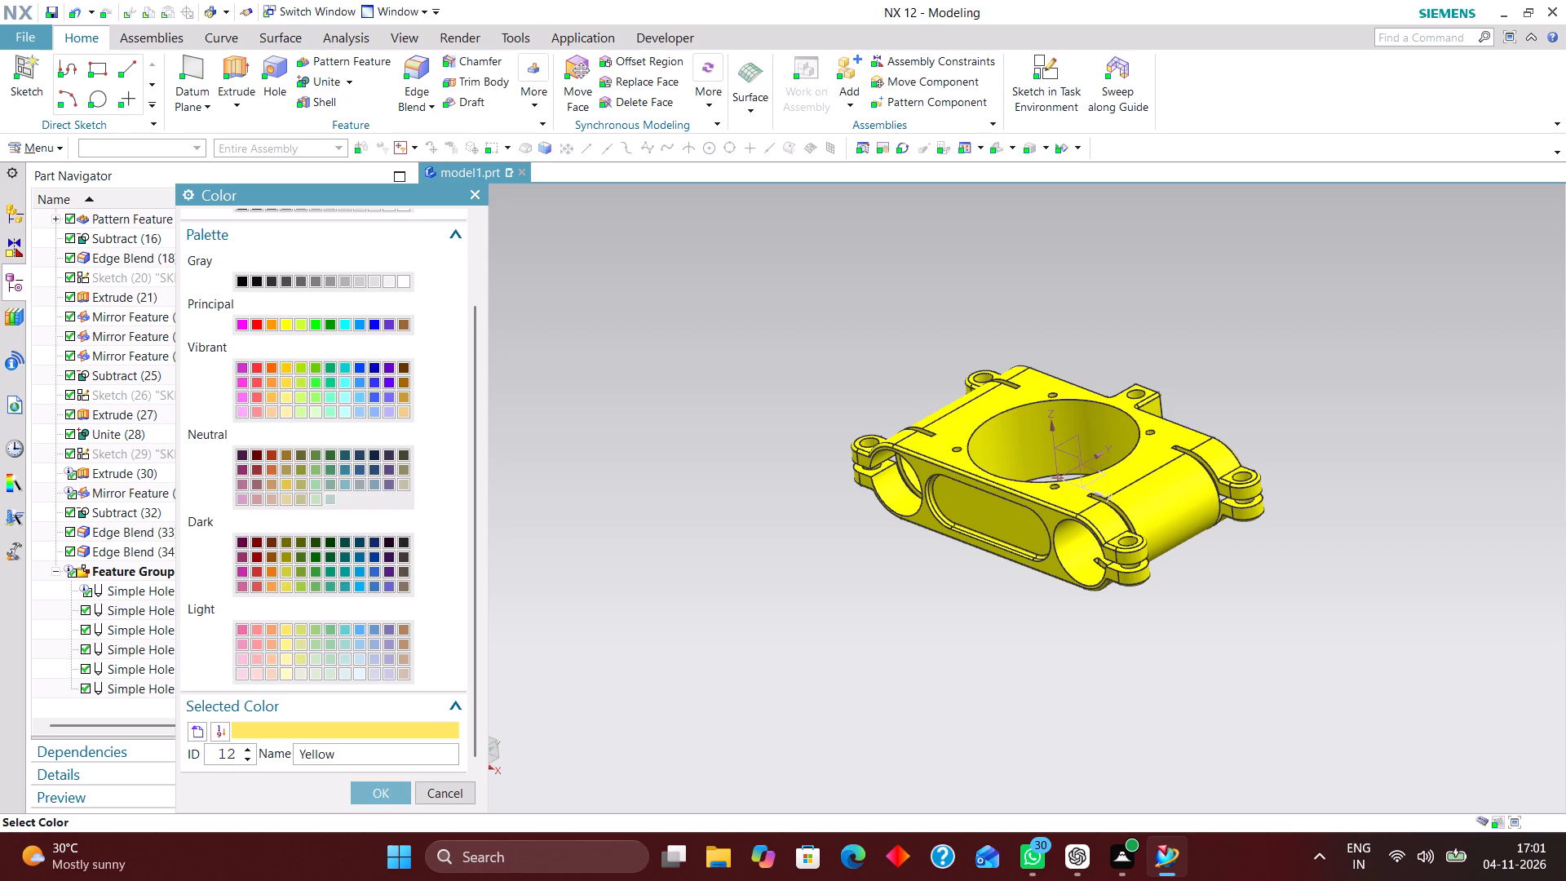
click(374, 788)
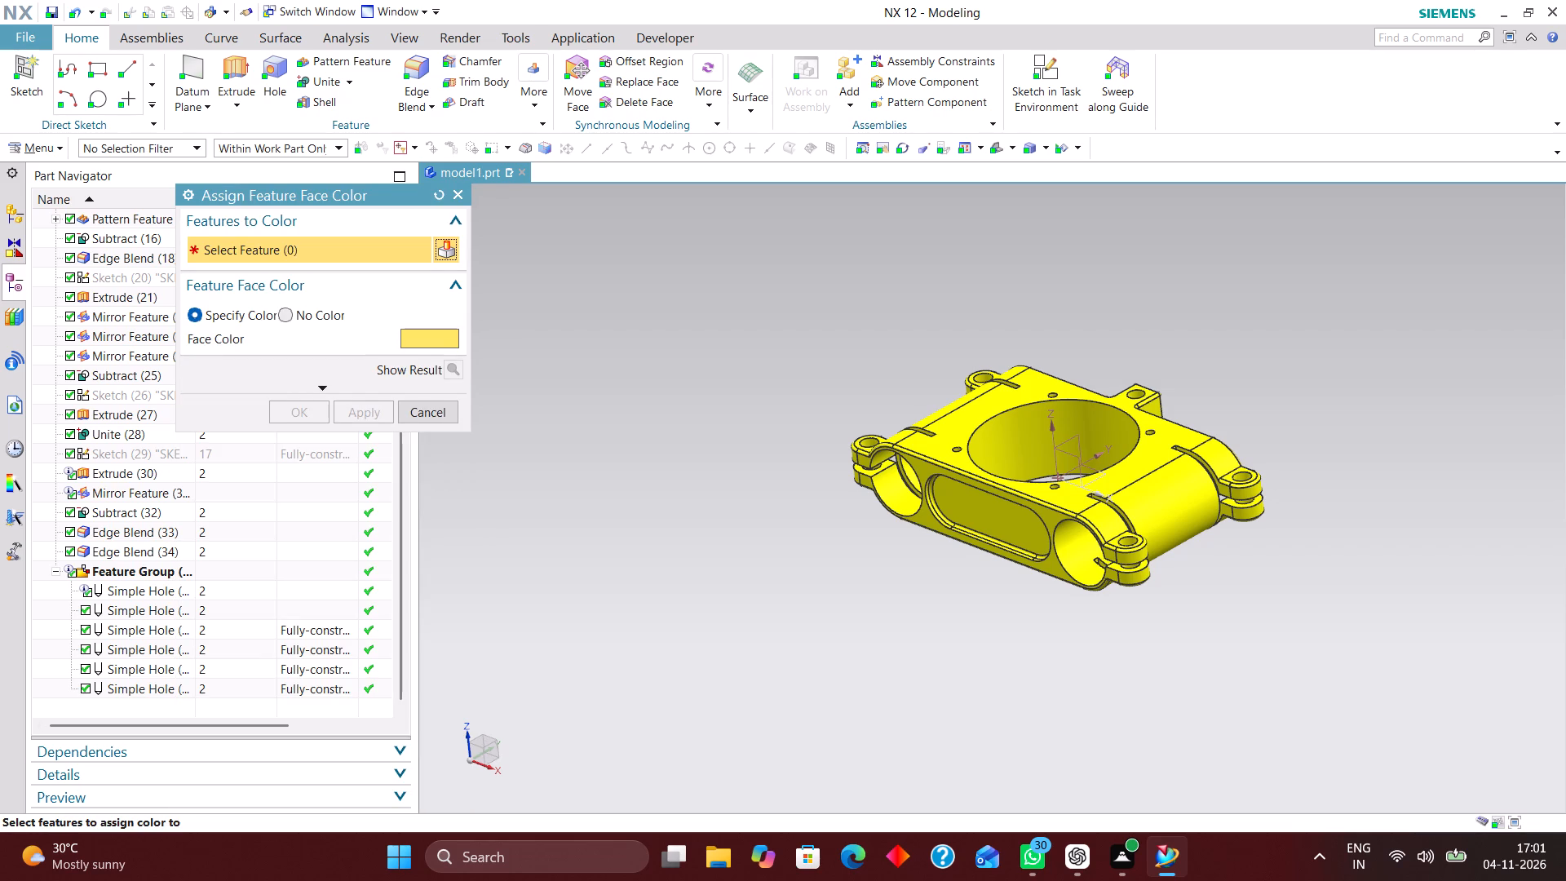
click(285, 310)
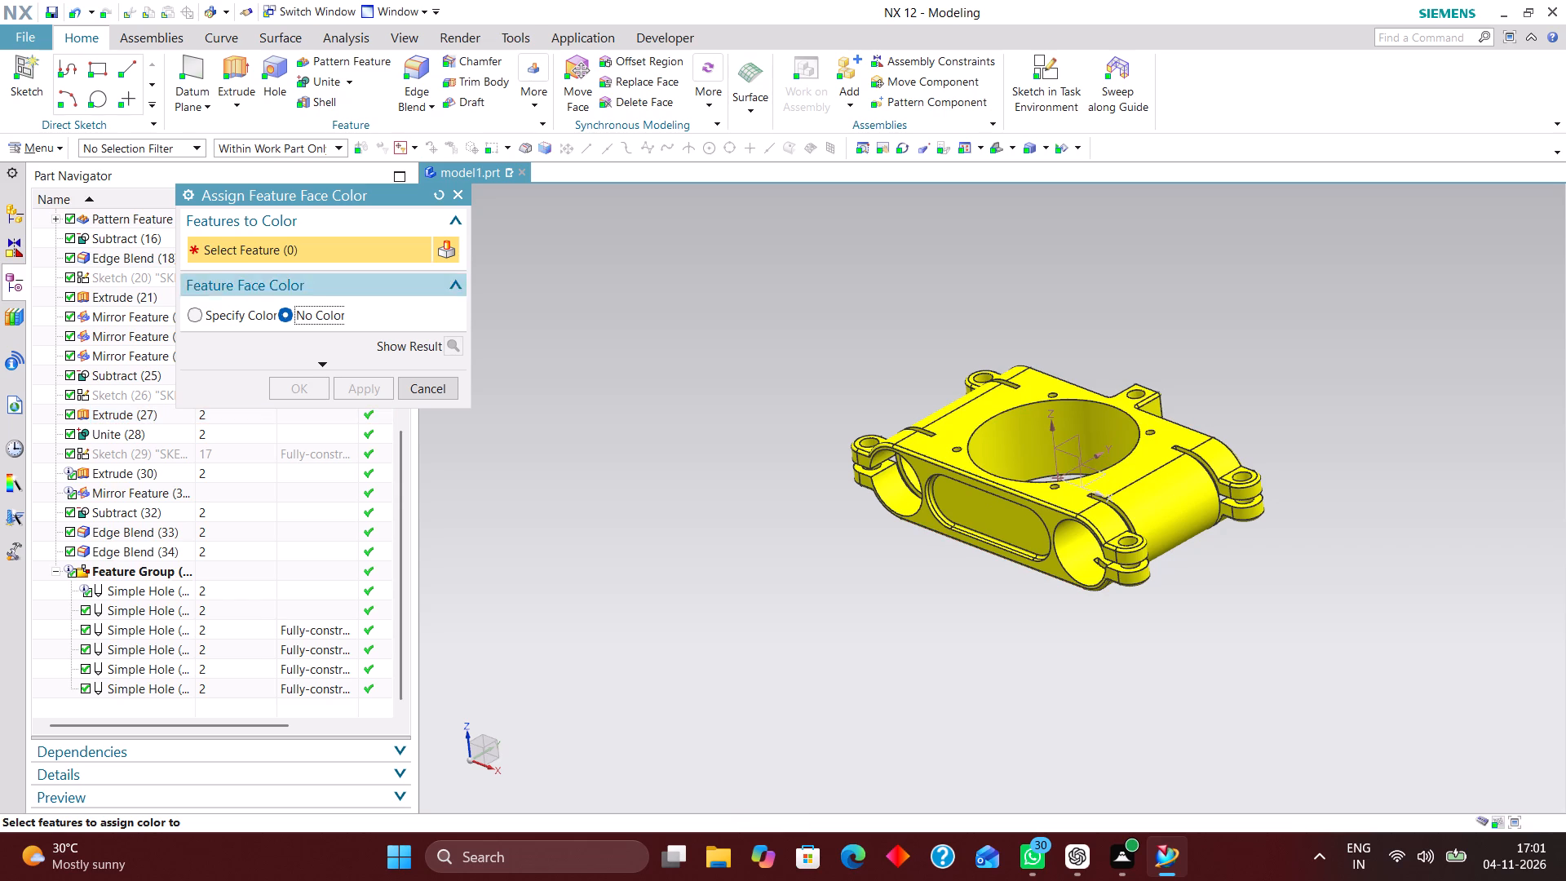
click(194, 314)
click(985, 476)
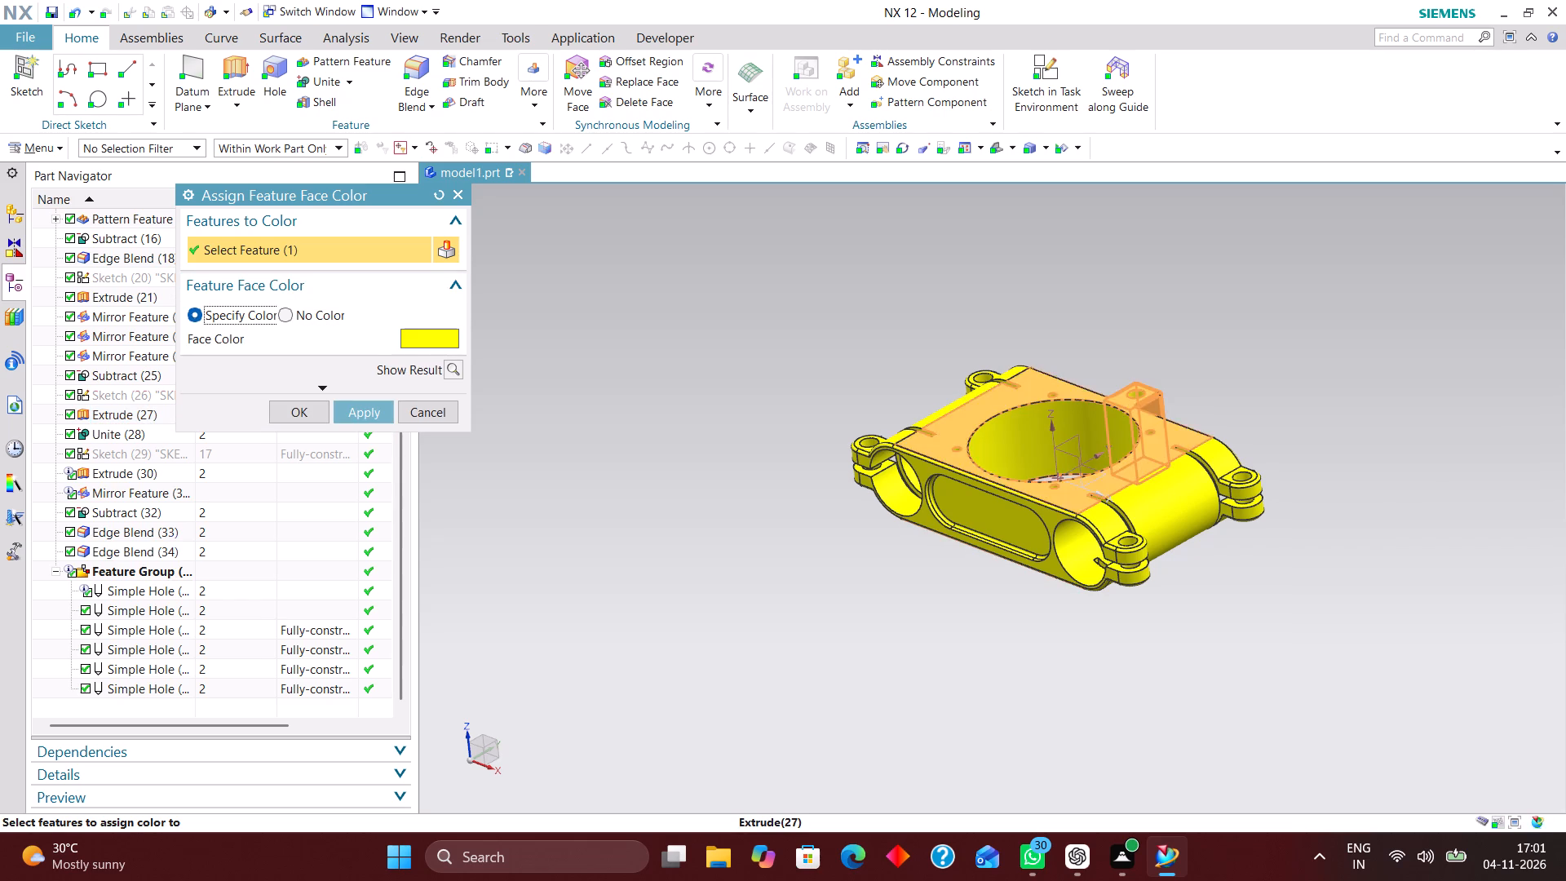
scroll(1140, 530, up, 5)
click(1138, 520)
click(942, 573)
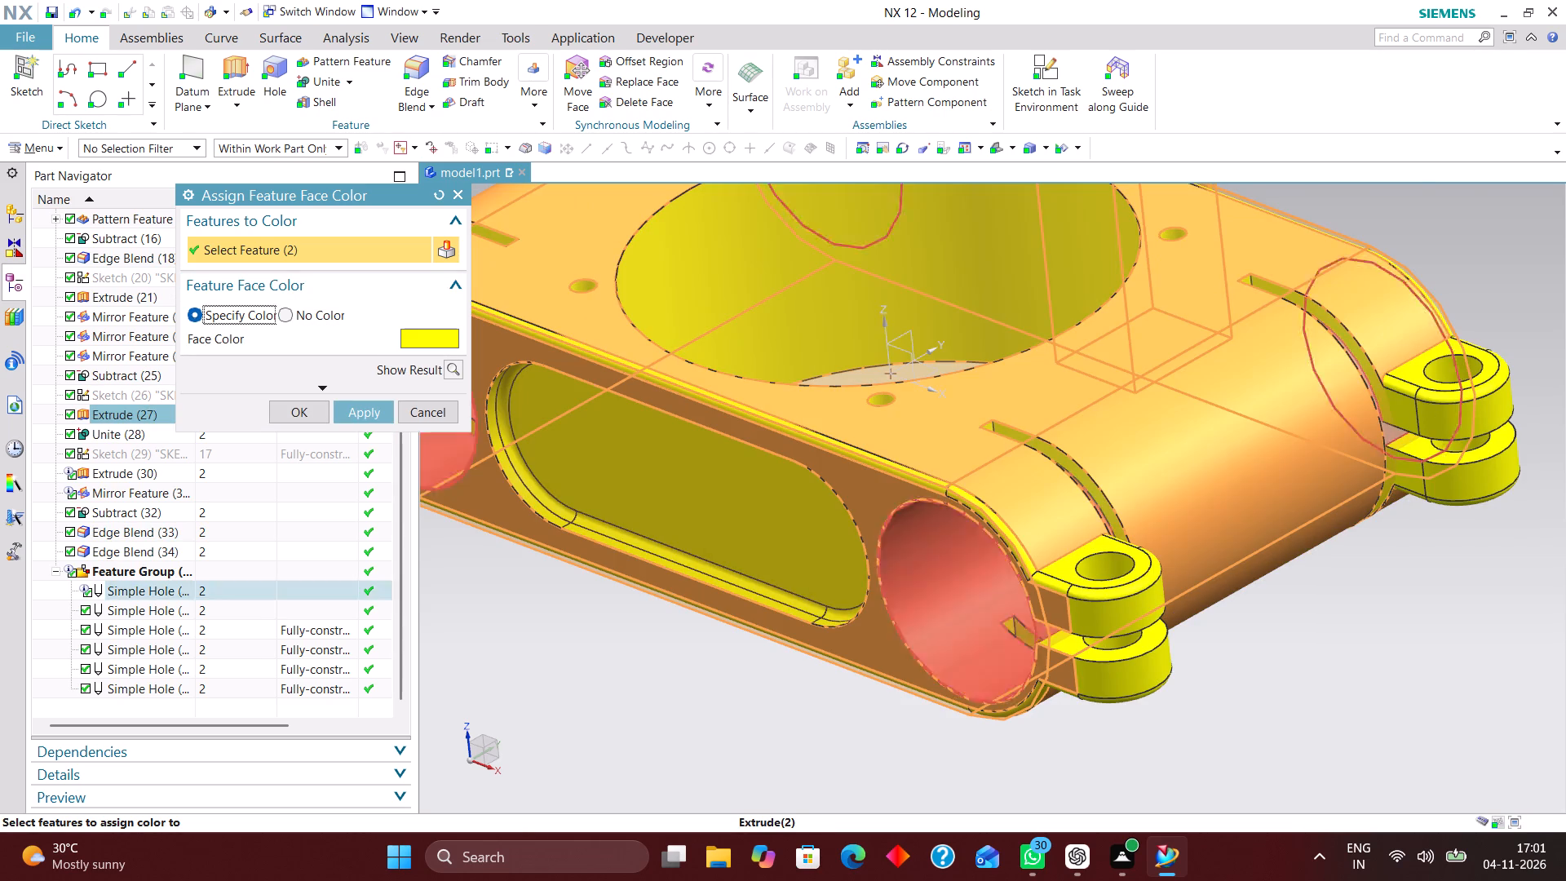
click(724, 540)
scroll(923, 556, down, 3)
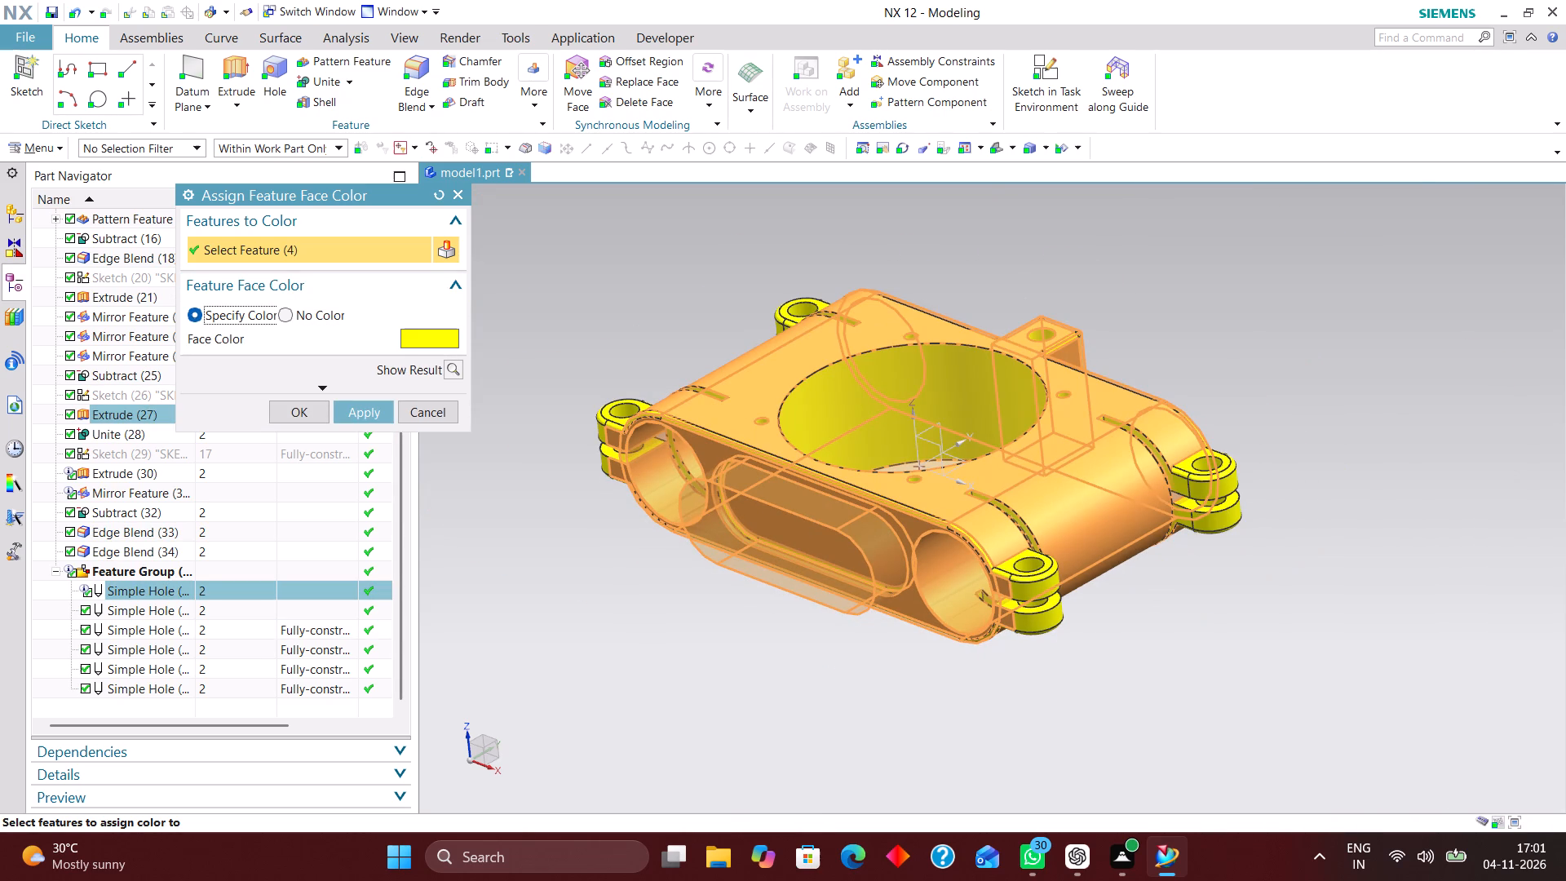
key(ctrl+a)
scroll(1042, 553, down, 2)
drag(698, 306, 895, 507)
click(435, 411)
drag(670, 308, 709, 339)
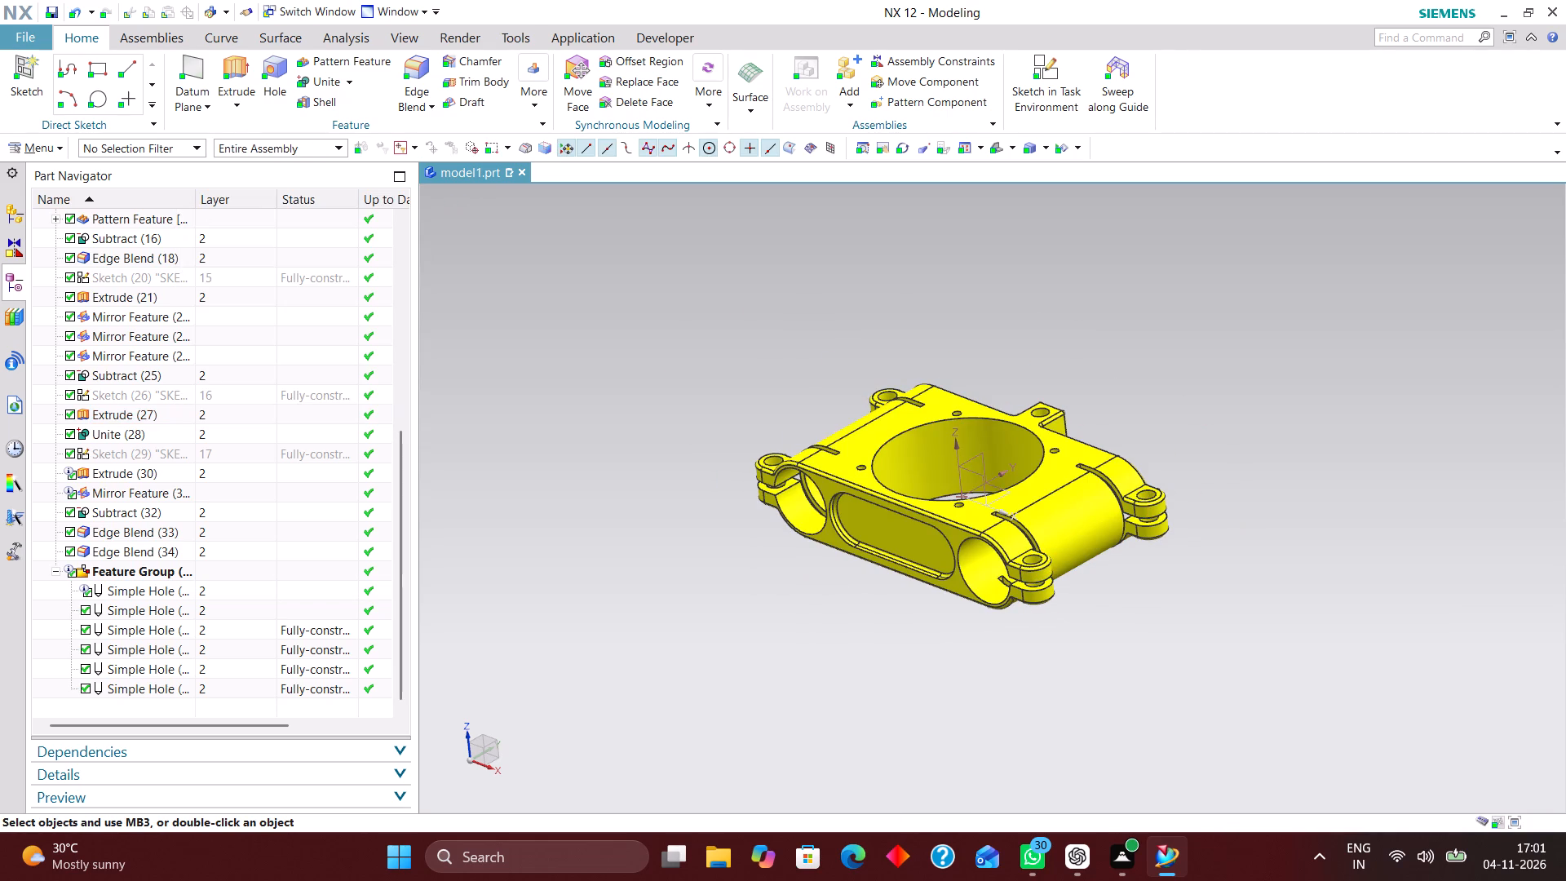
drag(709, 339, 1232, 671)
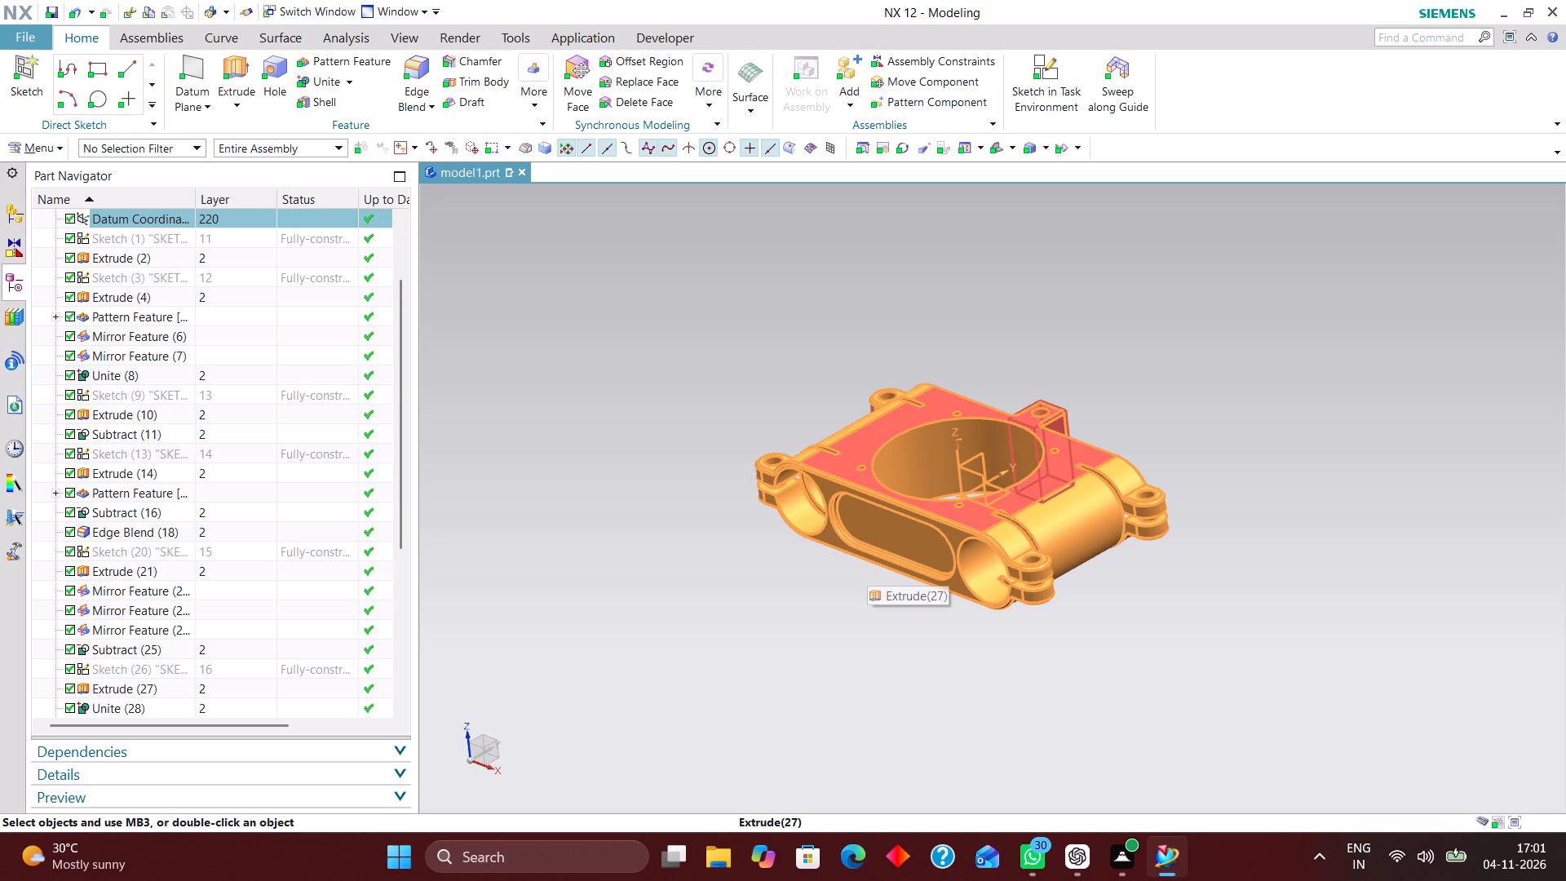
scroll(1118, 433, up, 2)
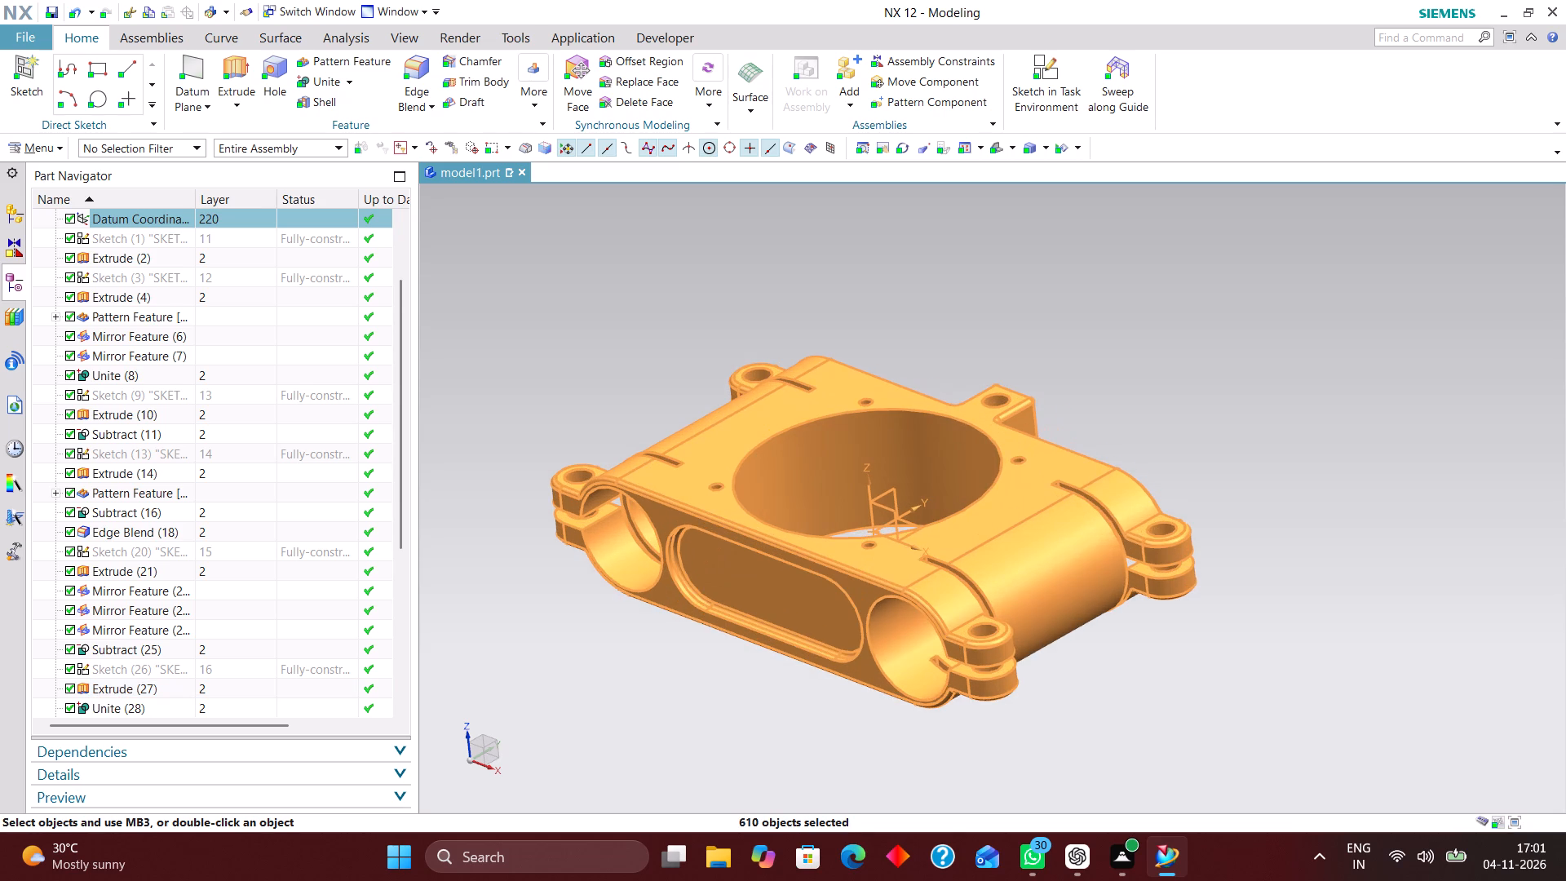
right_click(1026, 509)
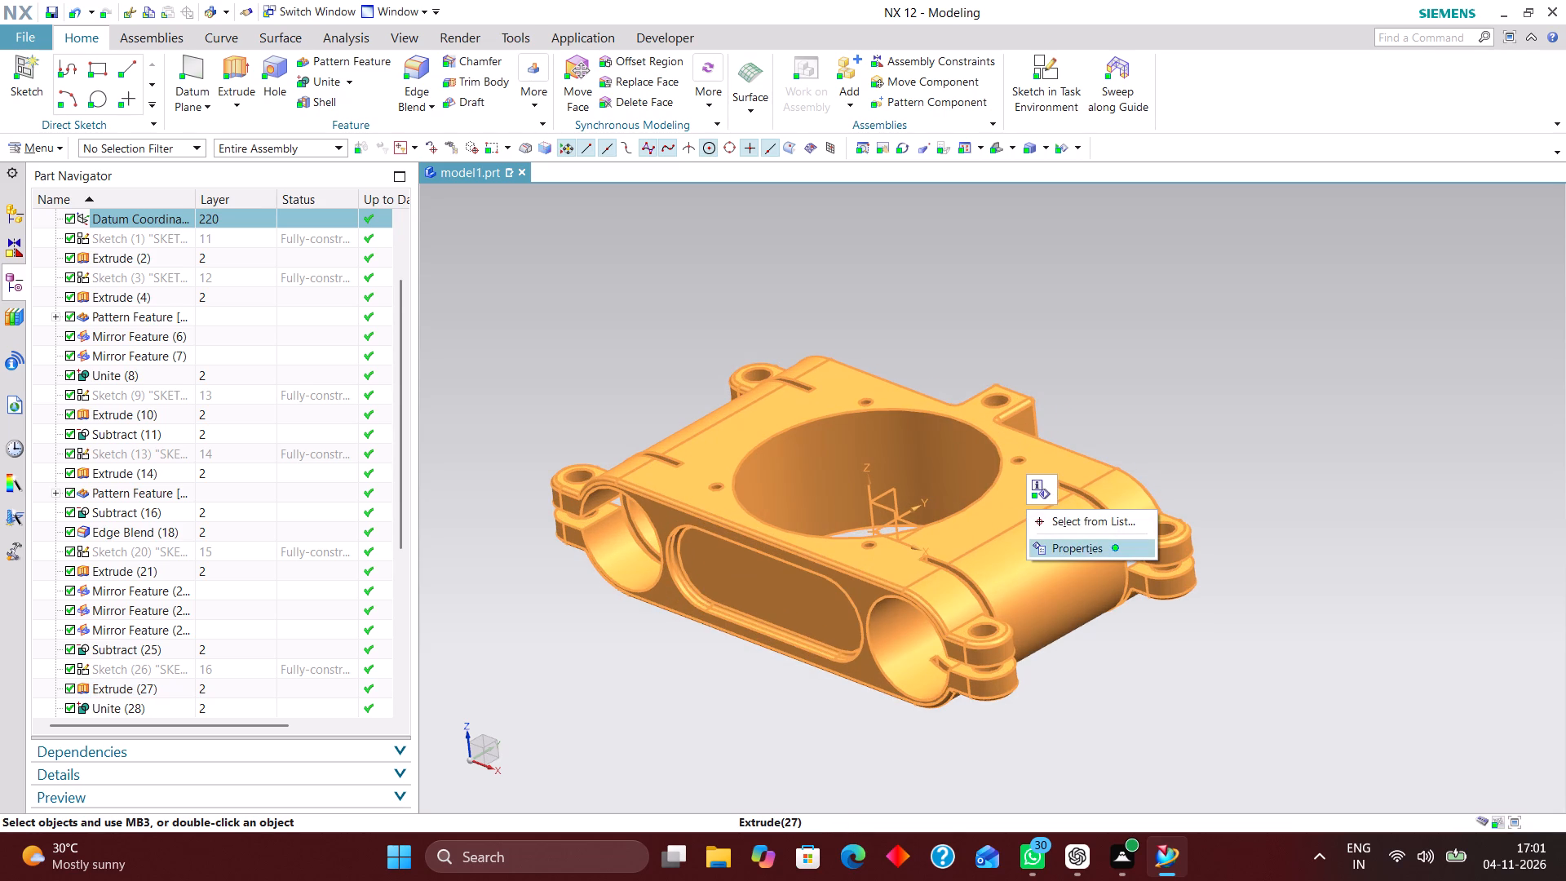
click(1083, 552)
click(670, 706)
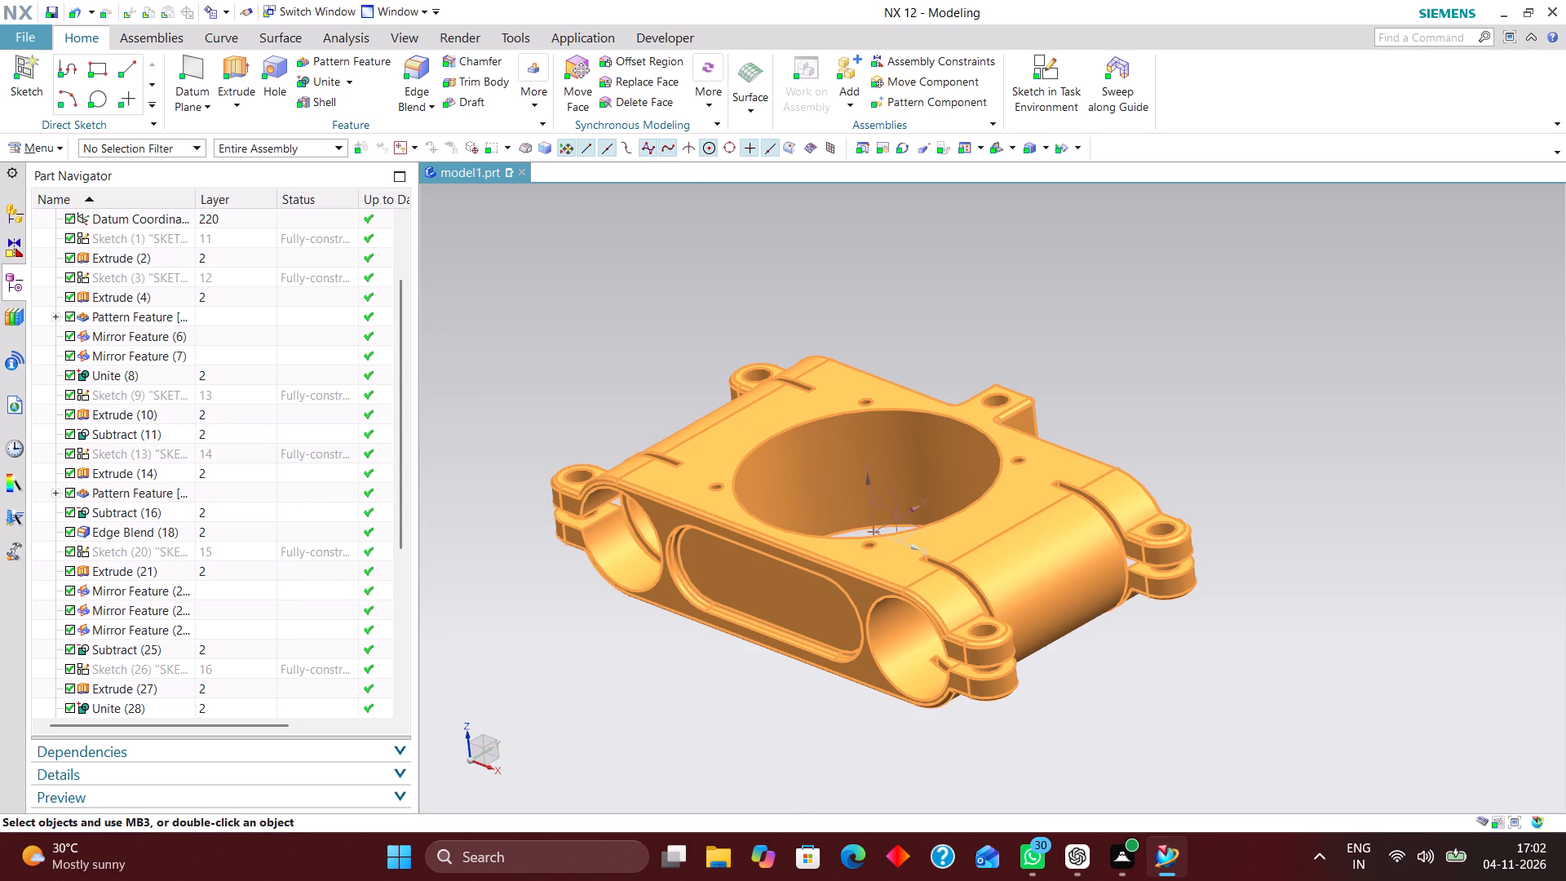
Start assigning a feature face color and select the boss, main body, side pocket, edge blend and nearest lug features.
right_click(727, 440)
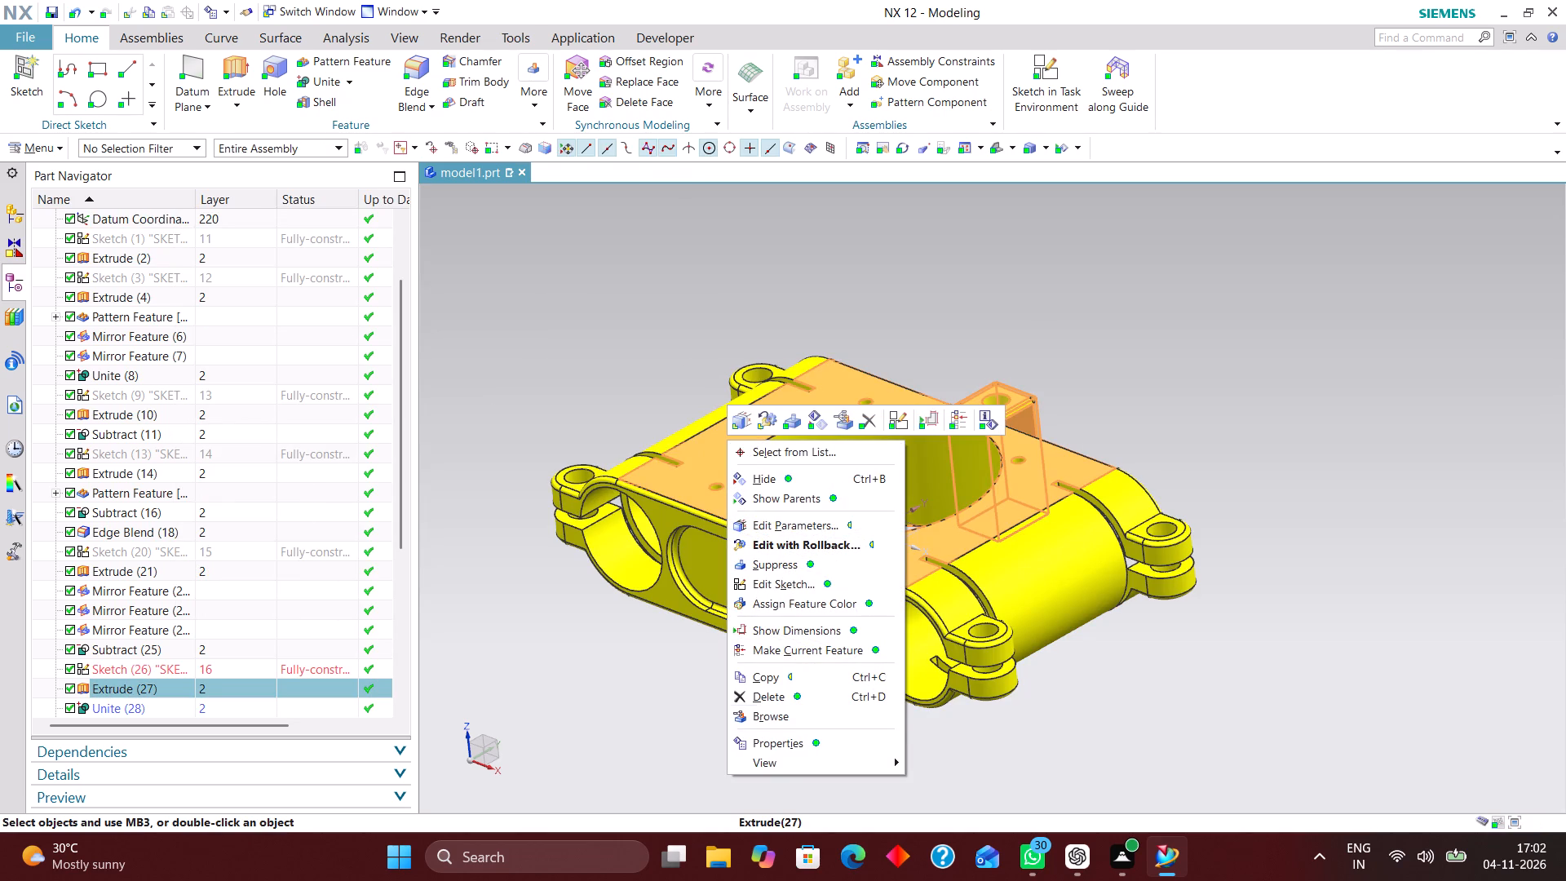
click(816, 596)
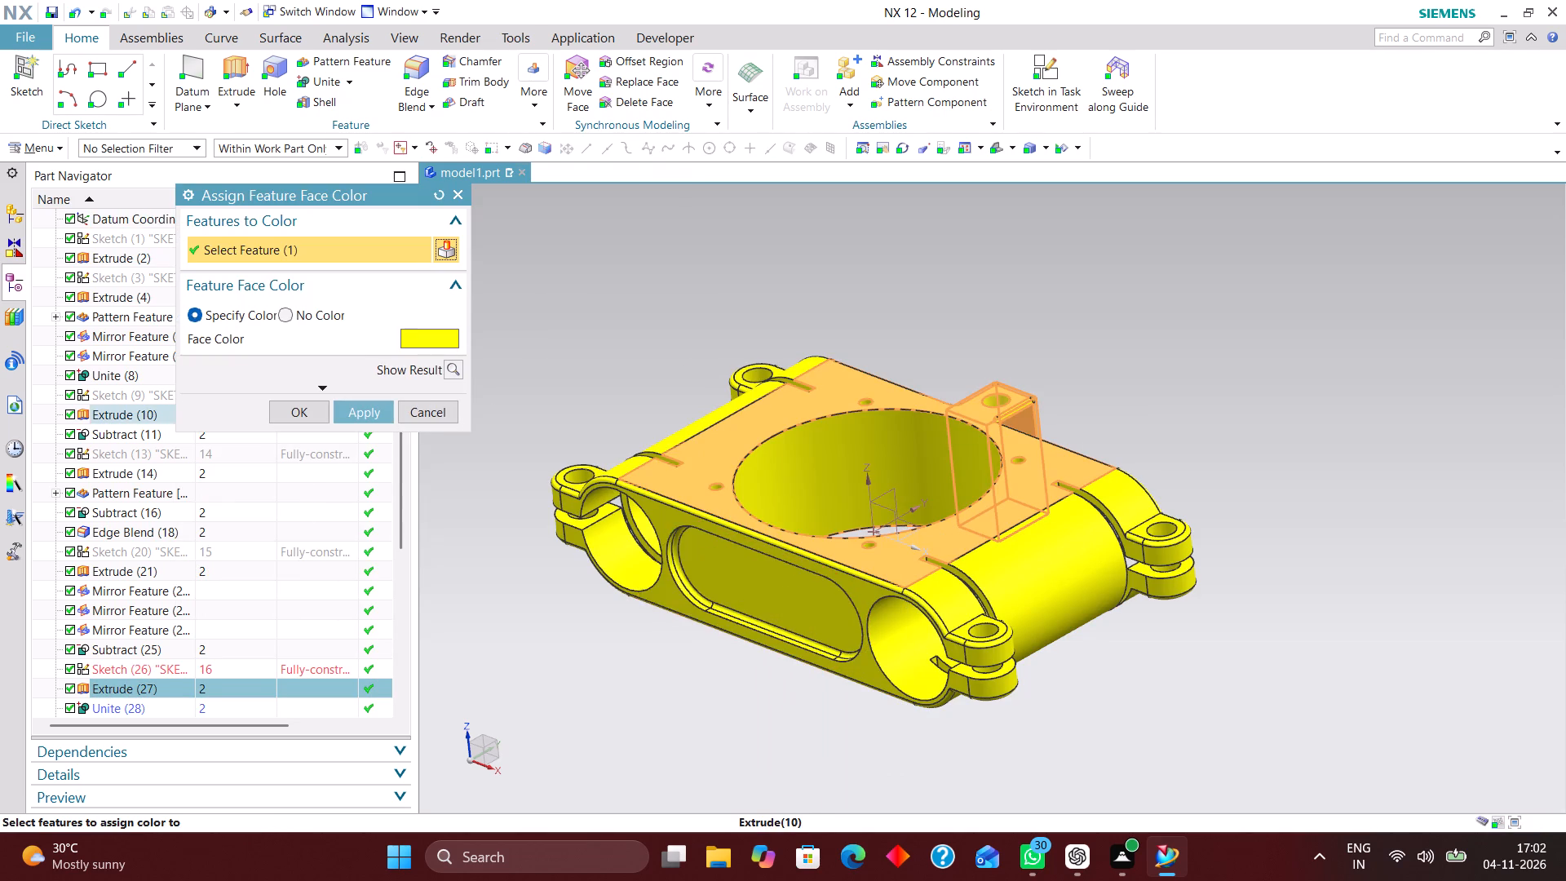
scroll(864, 458, down, 2)
drag(662, 316, 988, 589)
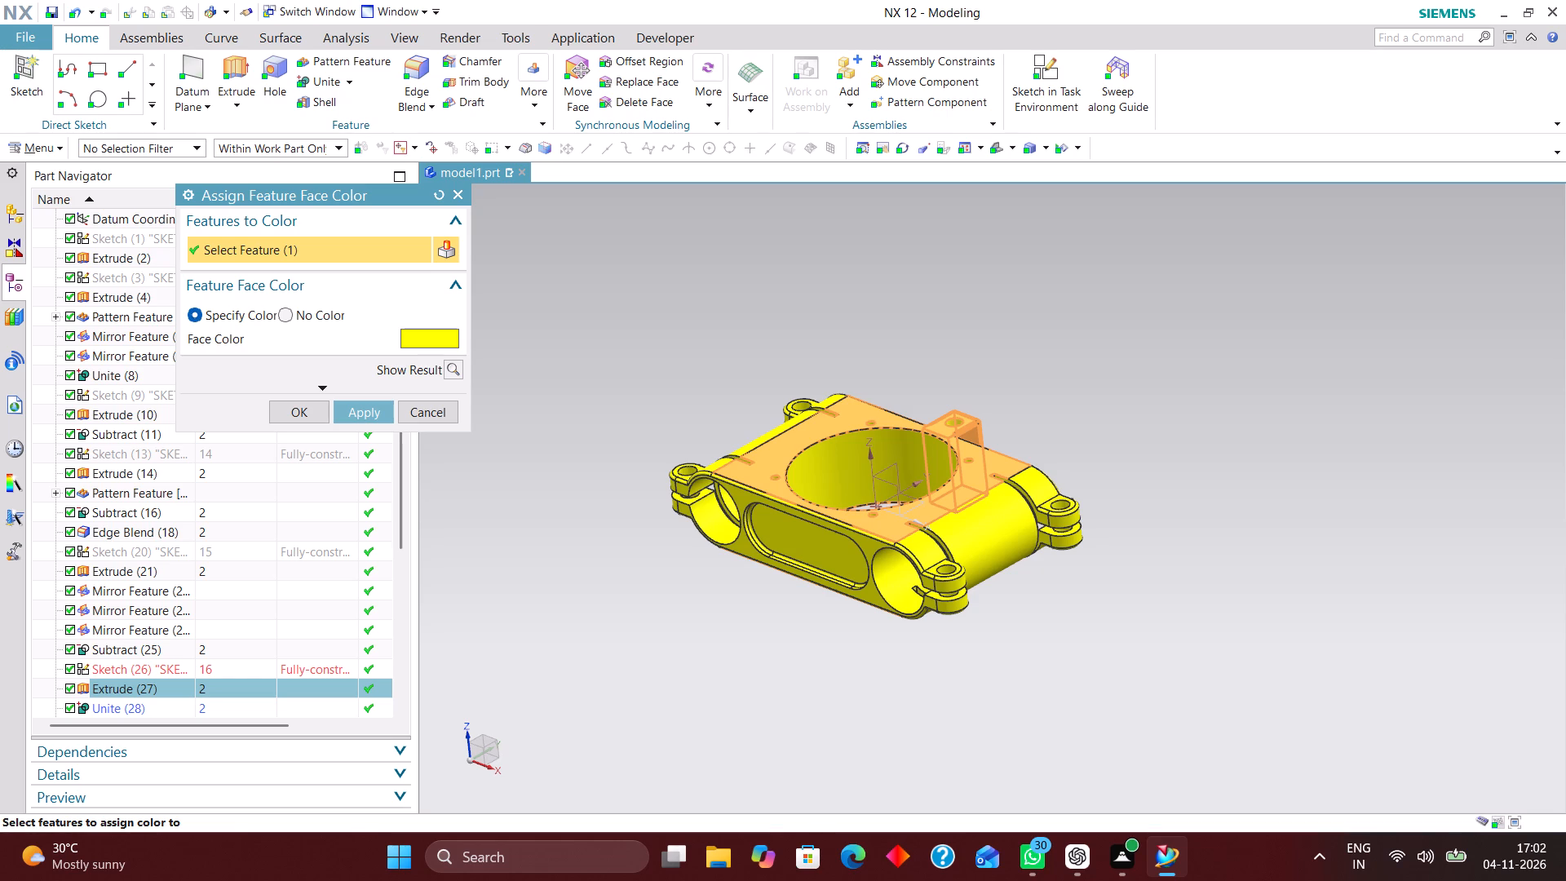
scroll(909, 567, up, 4)
click(950, 544)
click(910, 587)
click(710, 560)
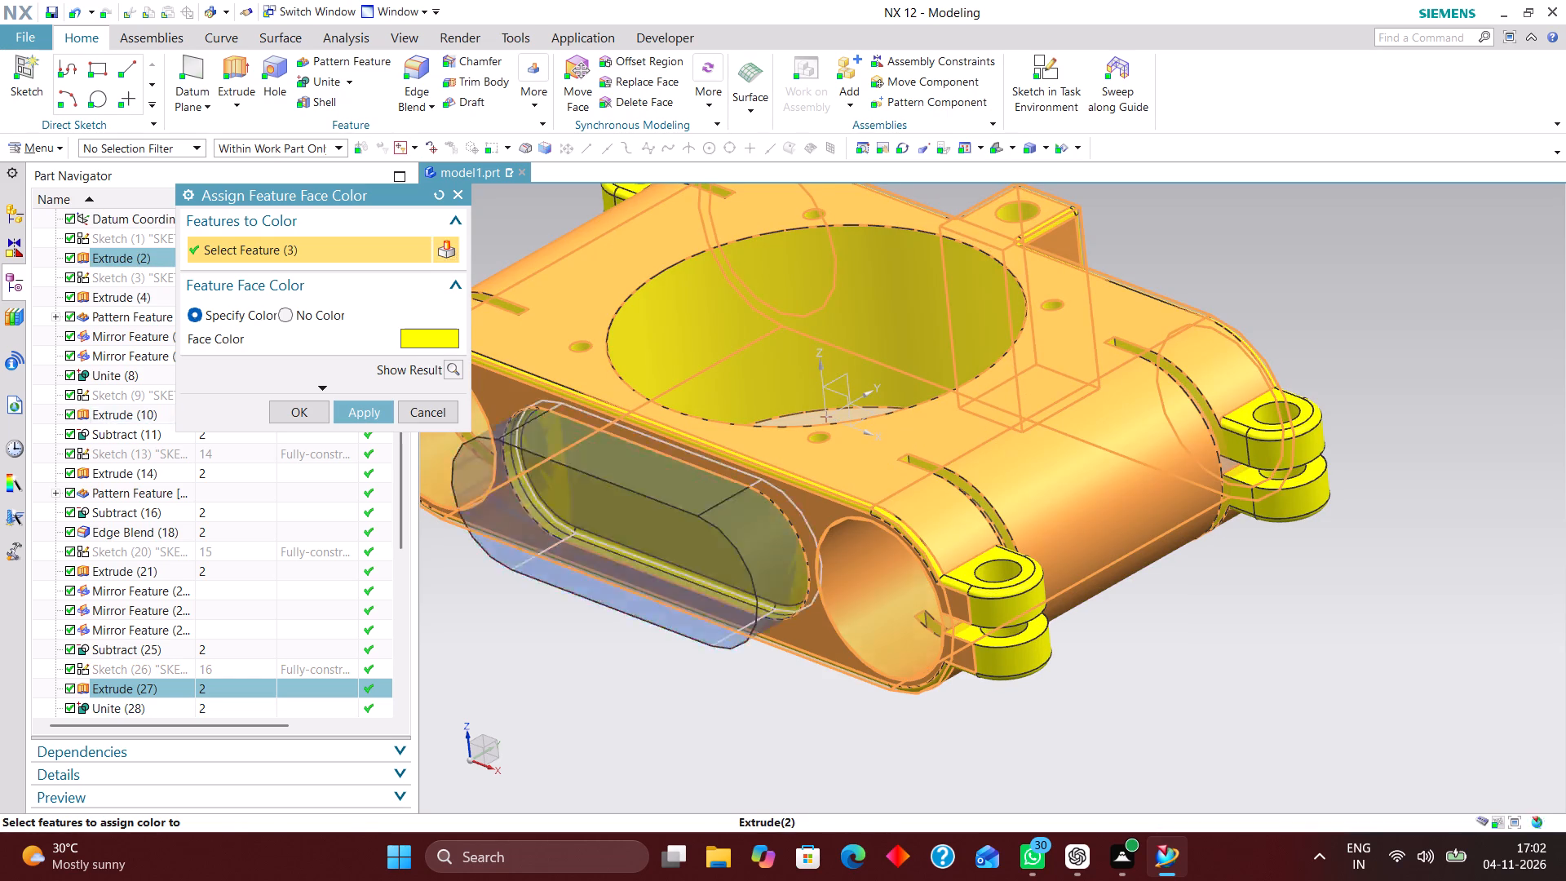
click(743, 599)
click(959, 603)
click(1027, 601)
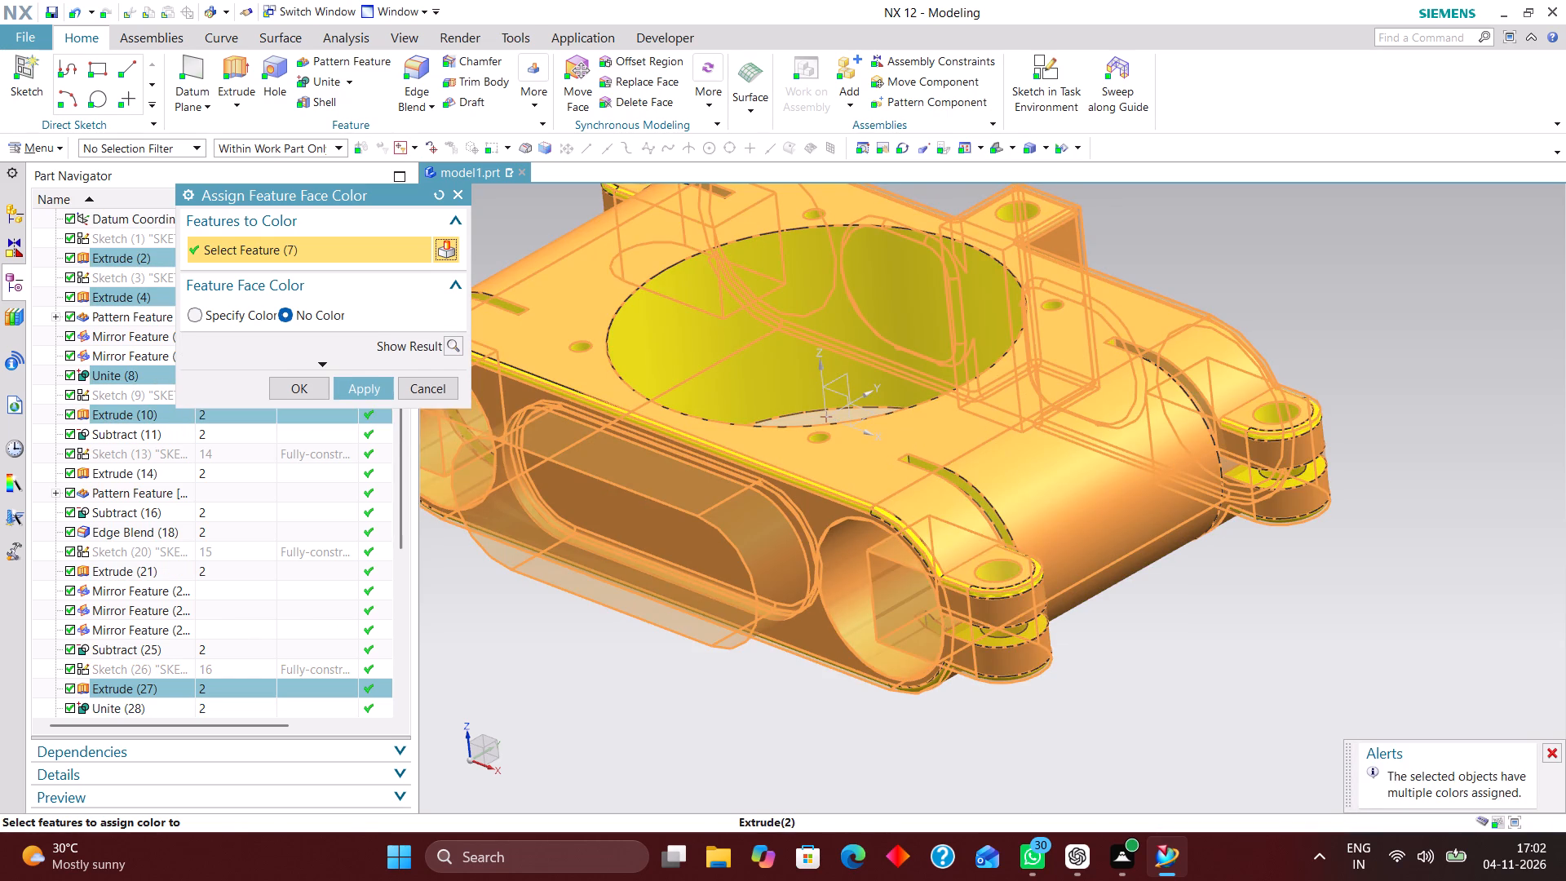
click(1010, 591)
click(1024, 641)
Add the mirrored clamp lugs and their remaining feature at the opposite end to the features to color.
scroll(1188, 629, down, 3)
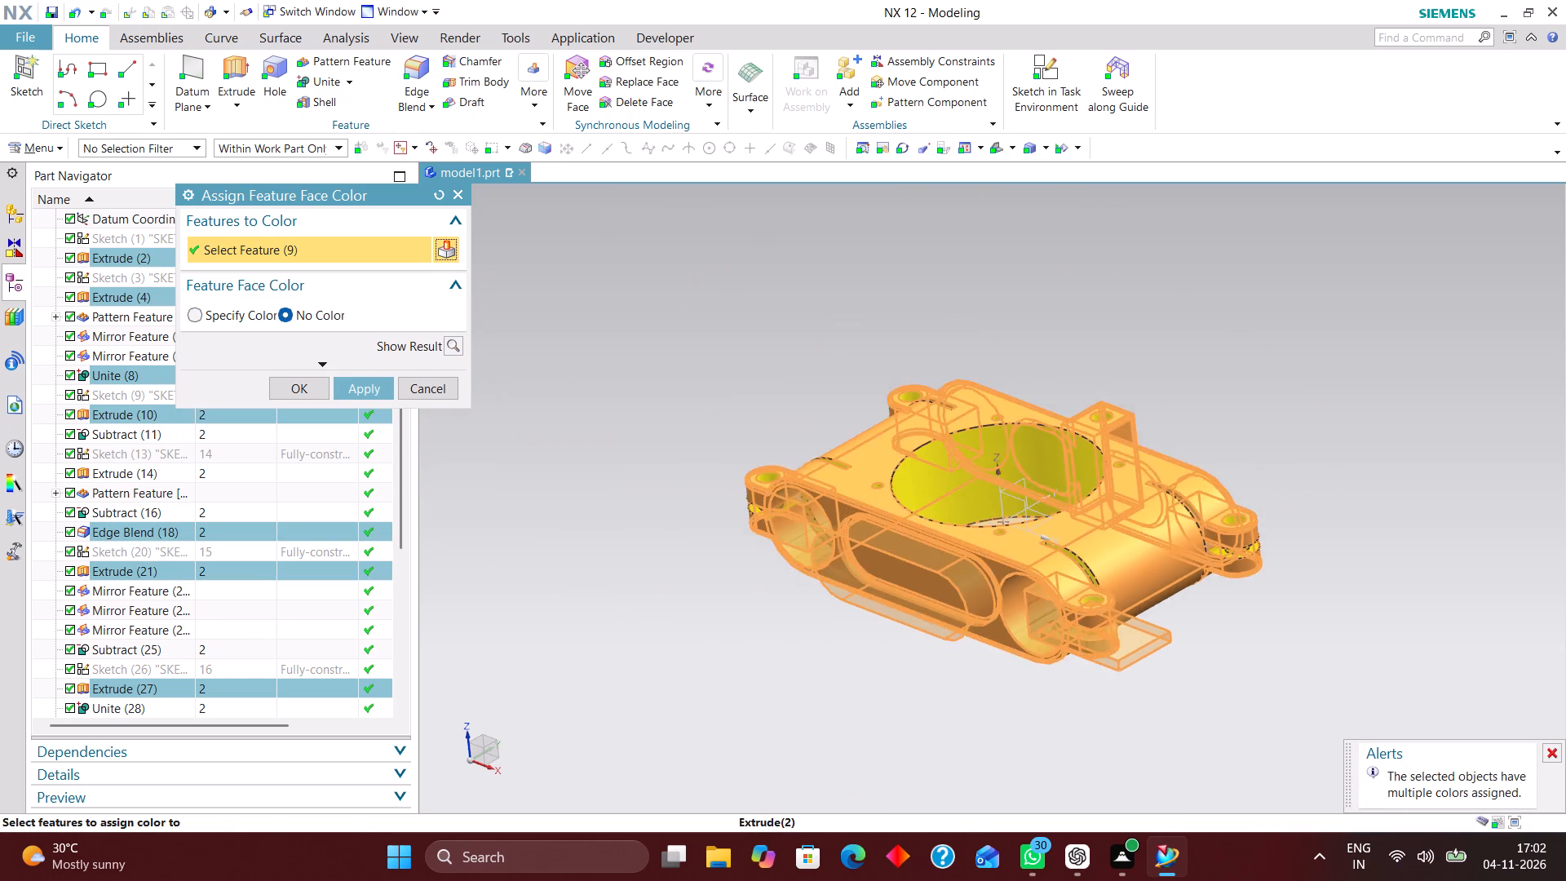
scroll(1276, 536, up, 3)
click(1224, 560)
scroll(1273, 608, down, 3)
scroll(736, 575, up, 4)
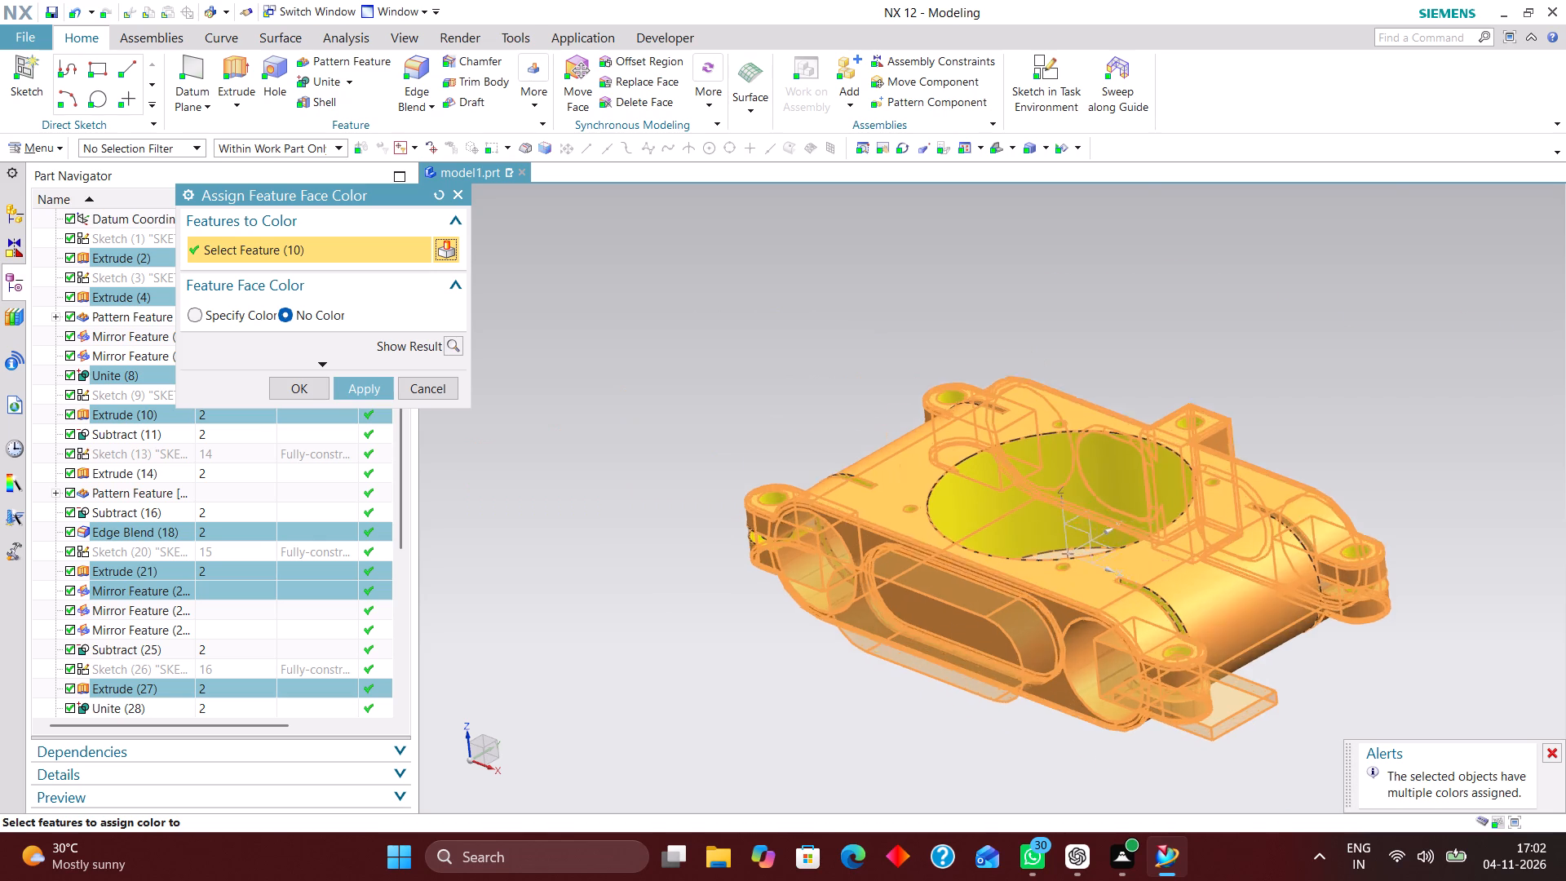
scroll(737, 569, up, 3)
click(790, 471)
click(829, 338)
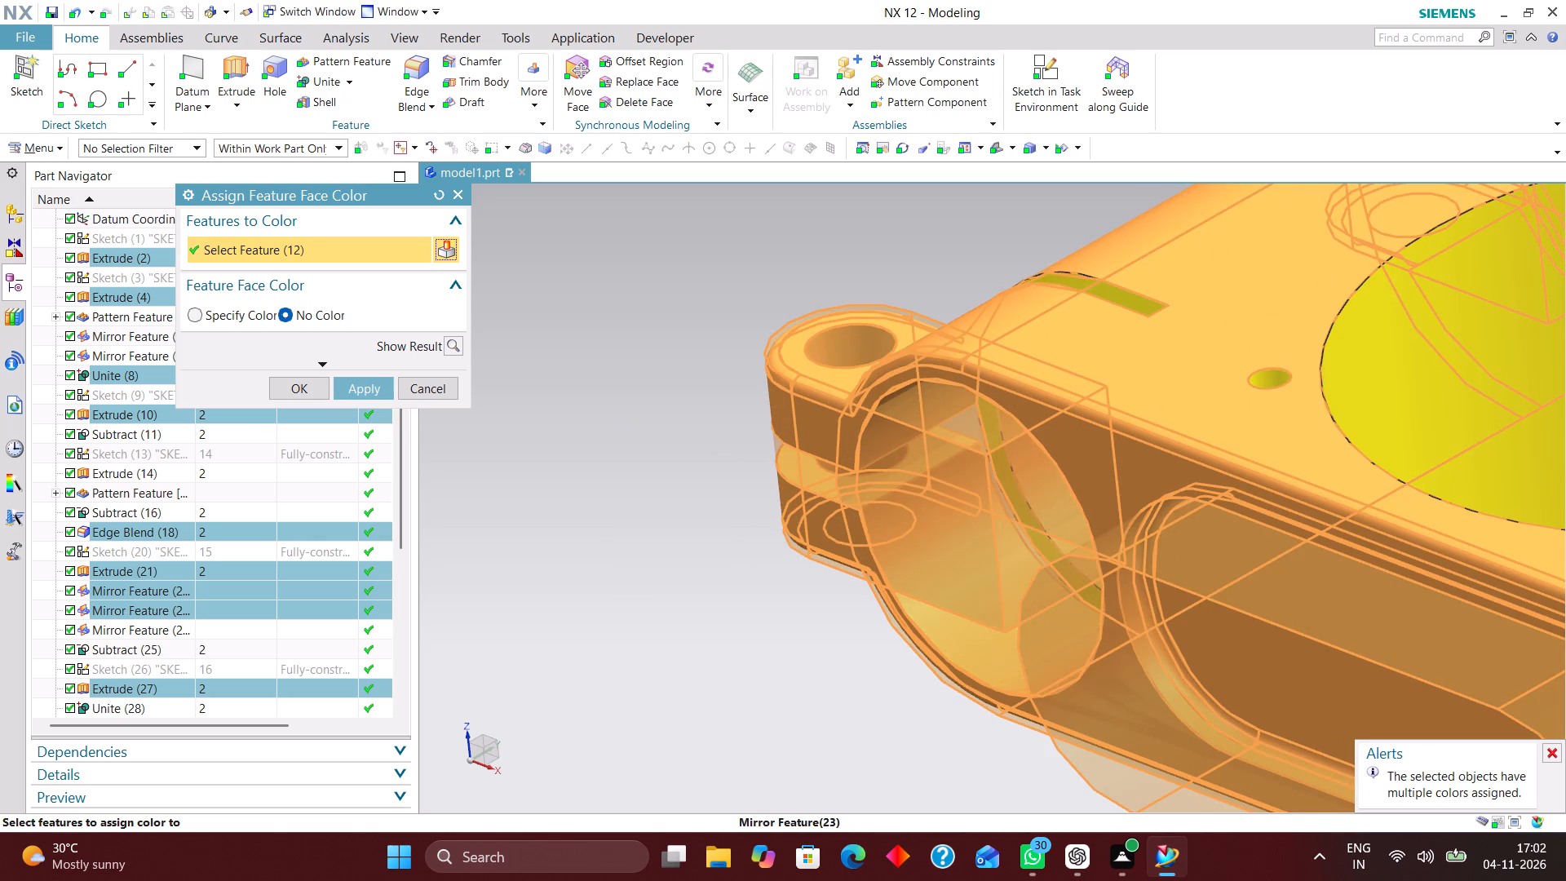
scroll(713, 504, down, 4)
scroll(719, 573, down, 3)
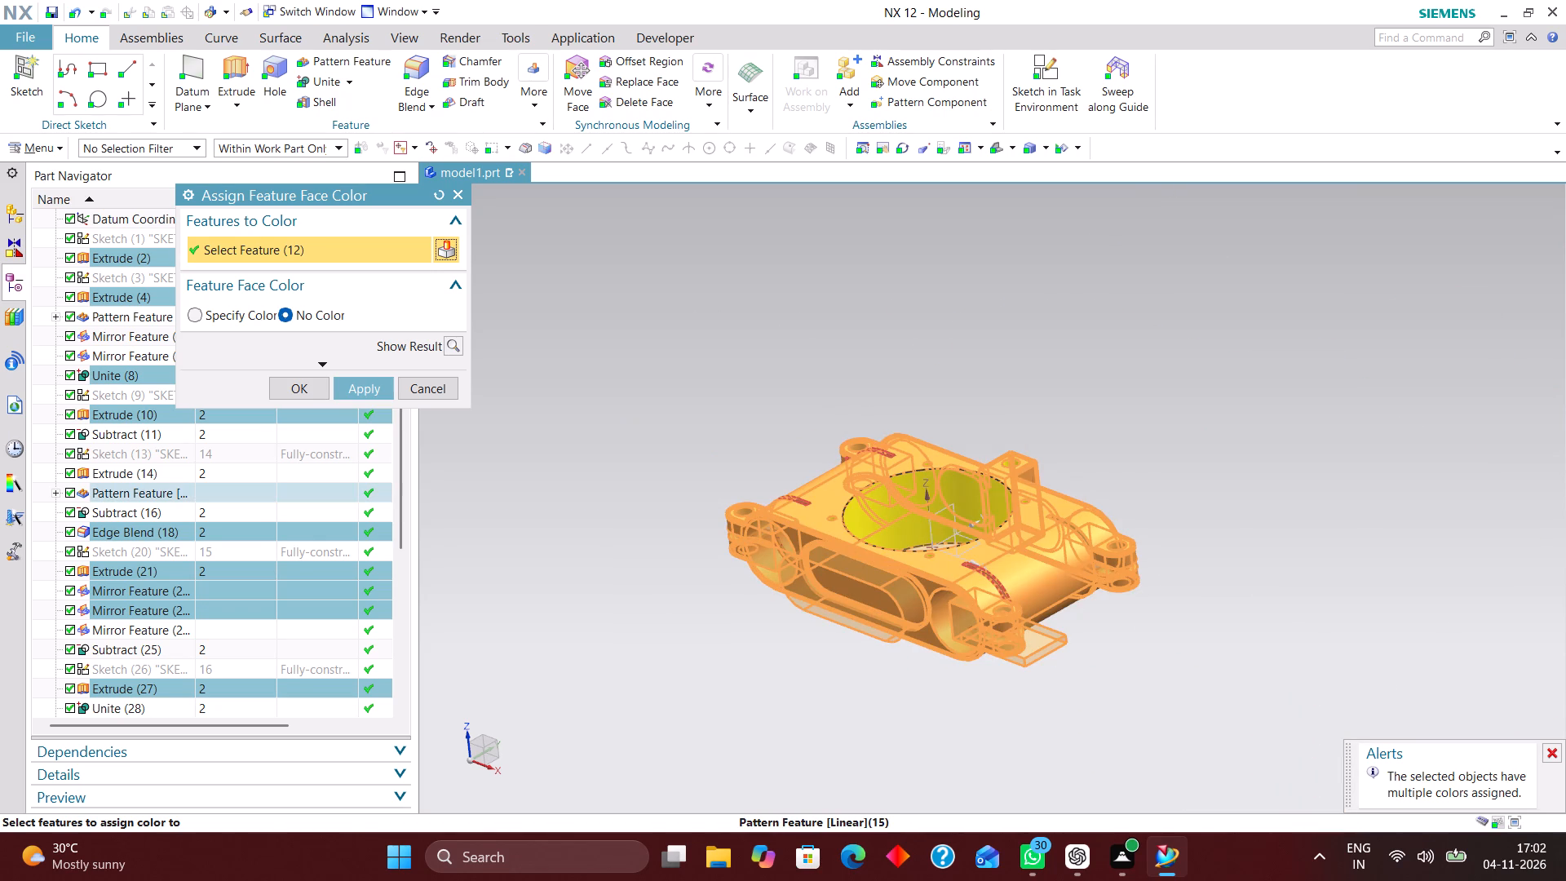
scroll(908, 445, up, 6)
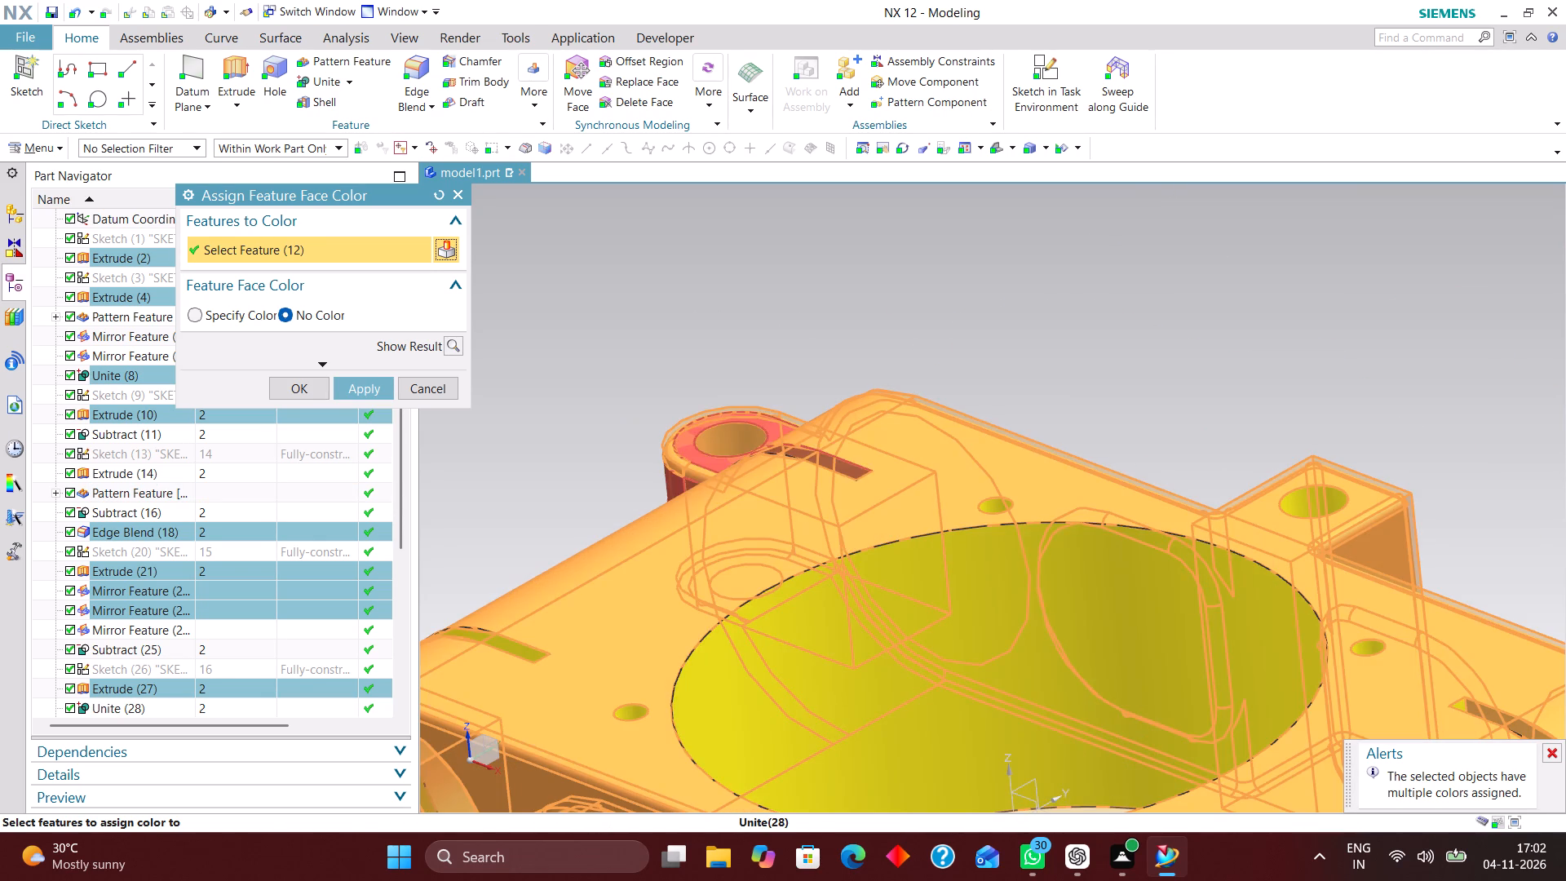
click(869, 630)
scroll(843, 449, down, 6)
middle_drag(909, 631, 922, 520)
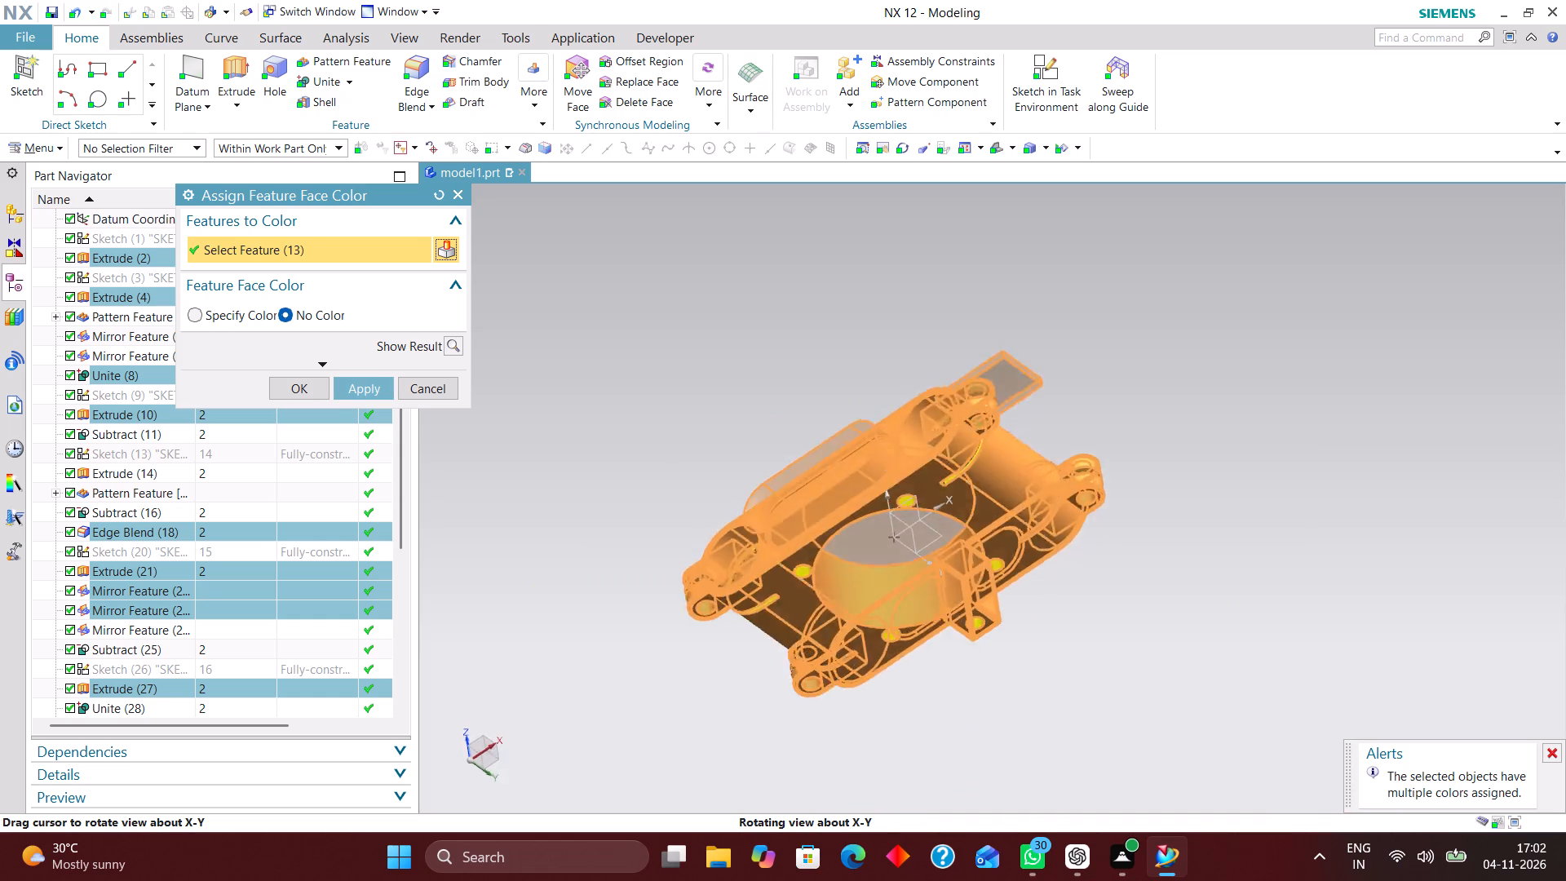
middle_drag(922, 520, 926, 494)
scroll(910, 499, up, 5)
middle_drag(919, 538, 921, 649)
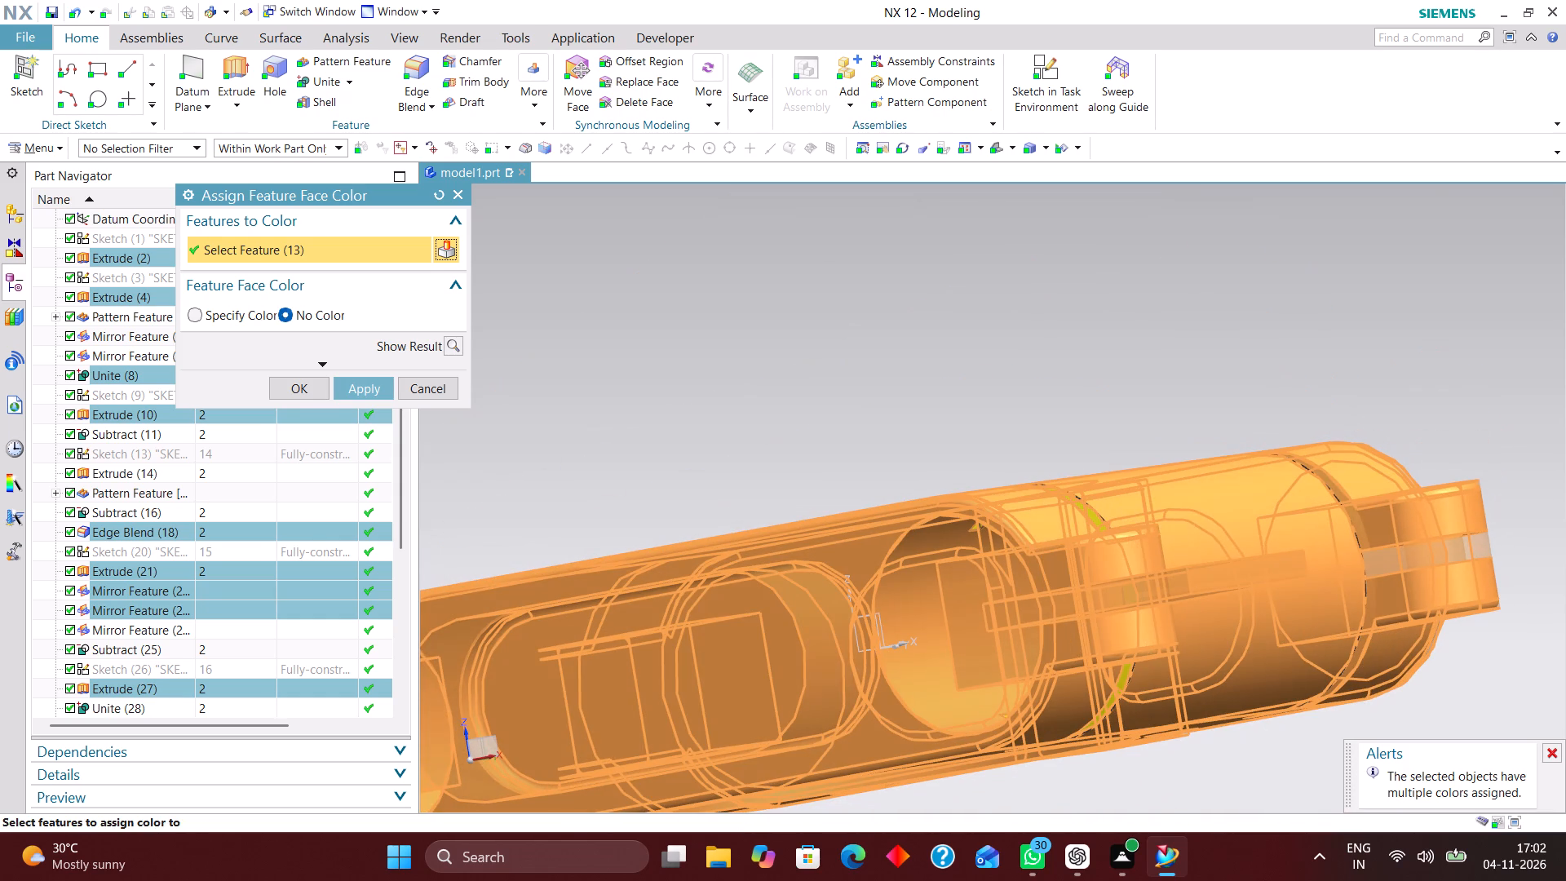
Specify the vibrant palette's golden yellow as the face color and apply it to the selected features.
click(191, 314)
click(415, 333)
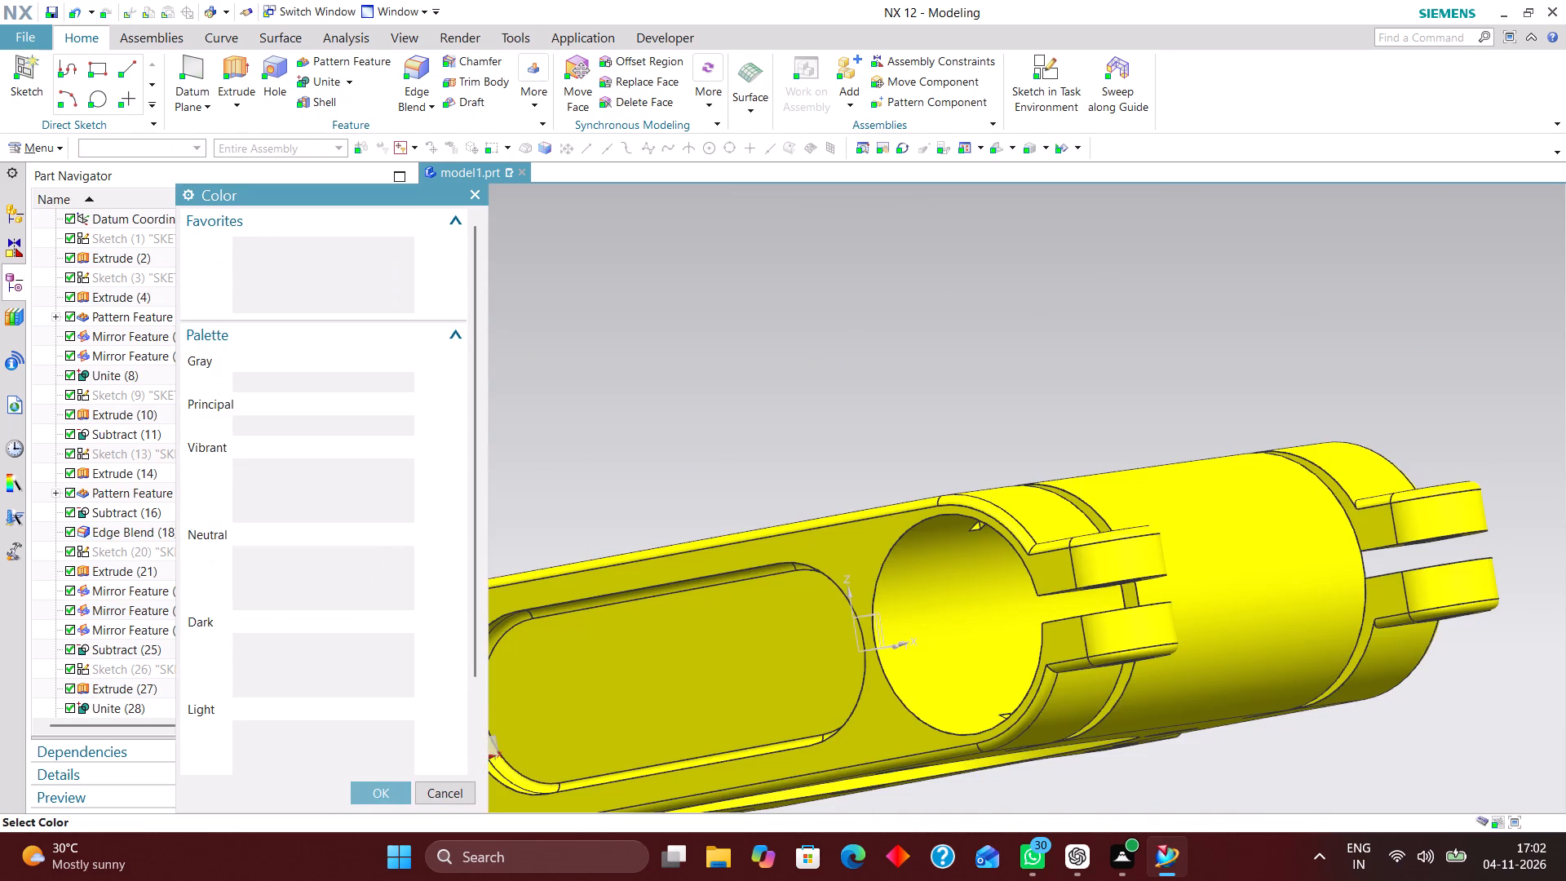
scroll(369, 459, down, 2)
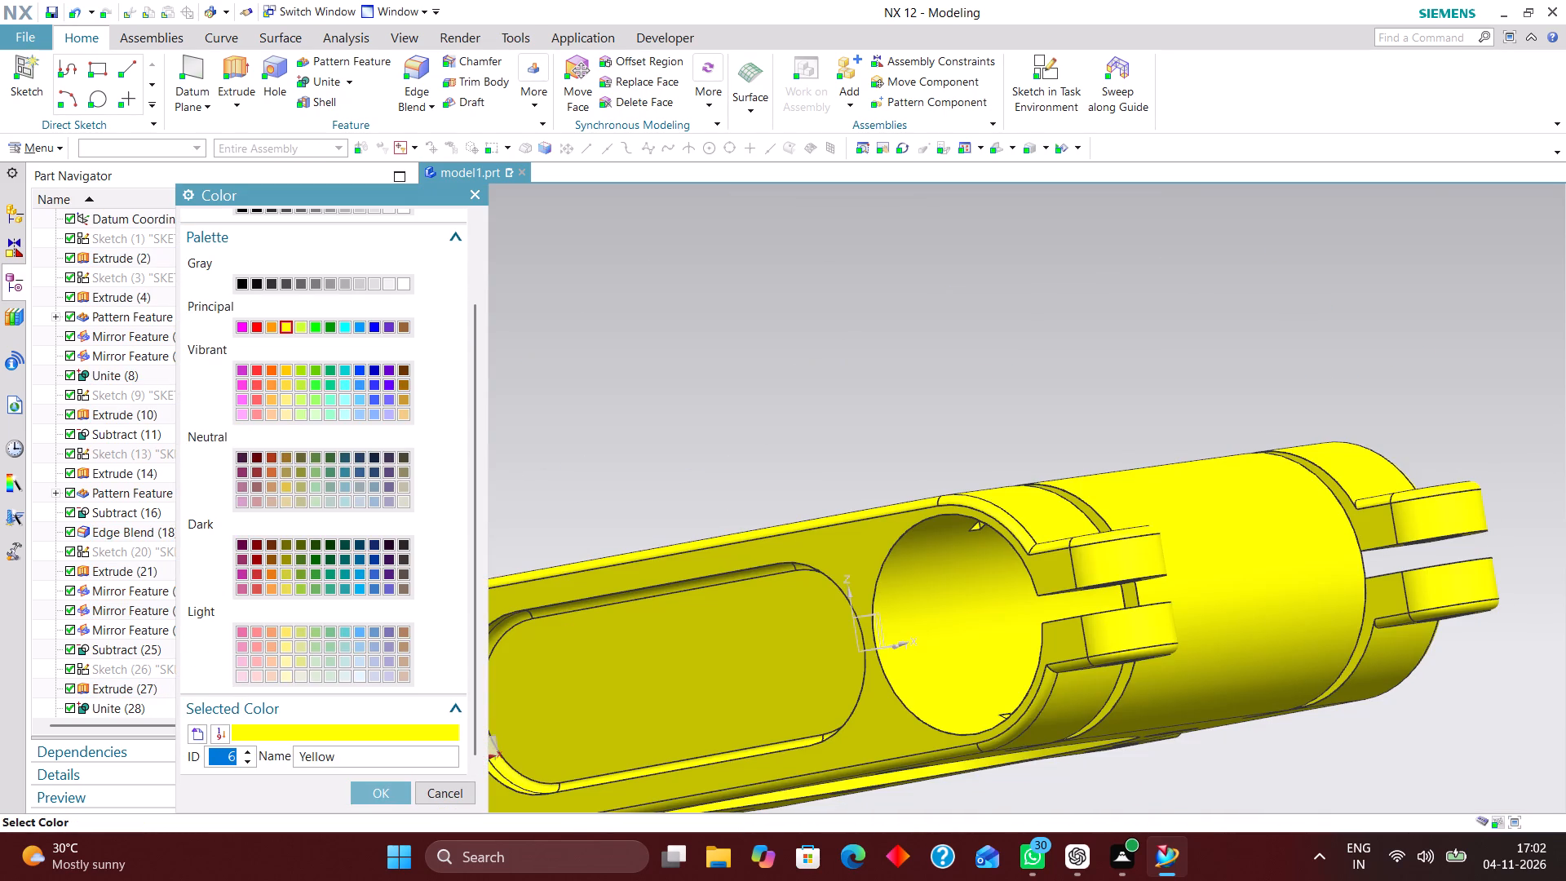
scroll(285, 406, up, 3)
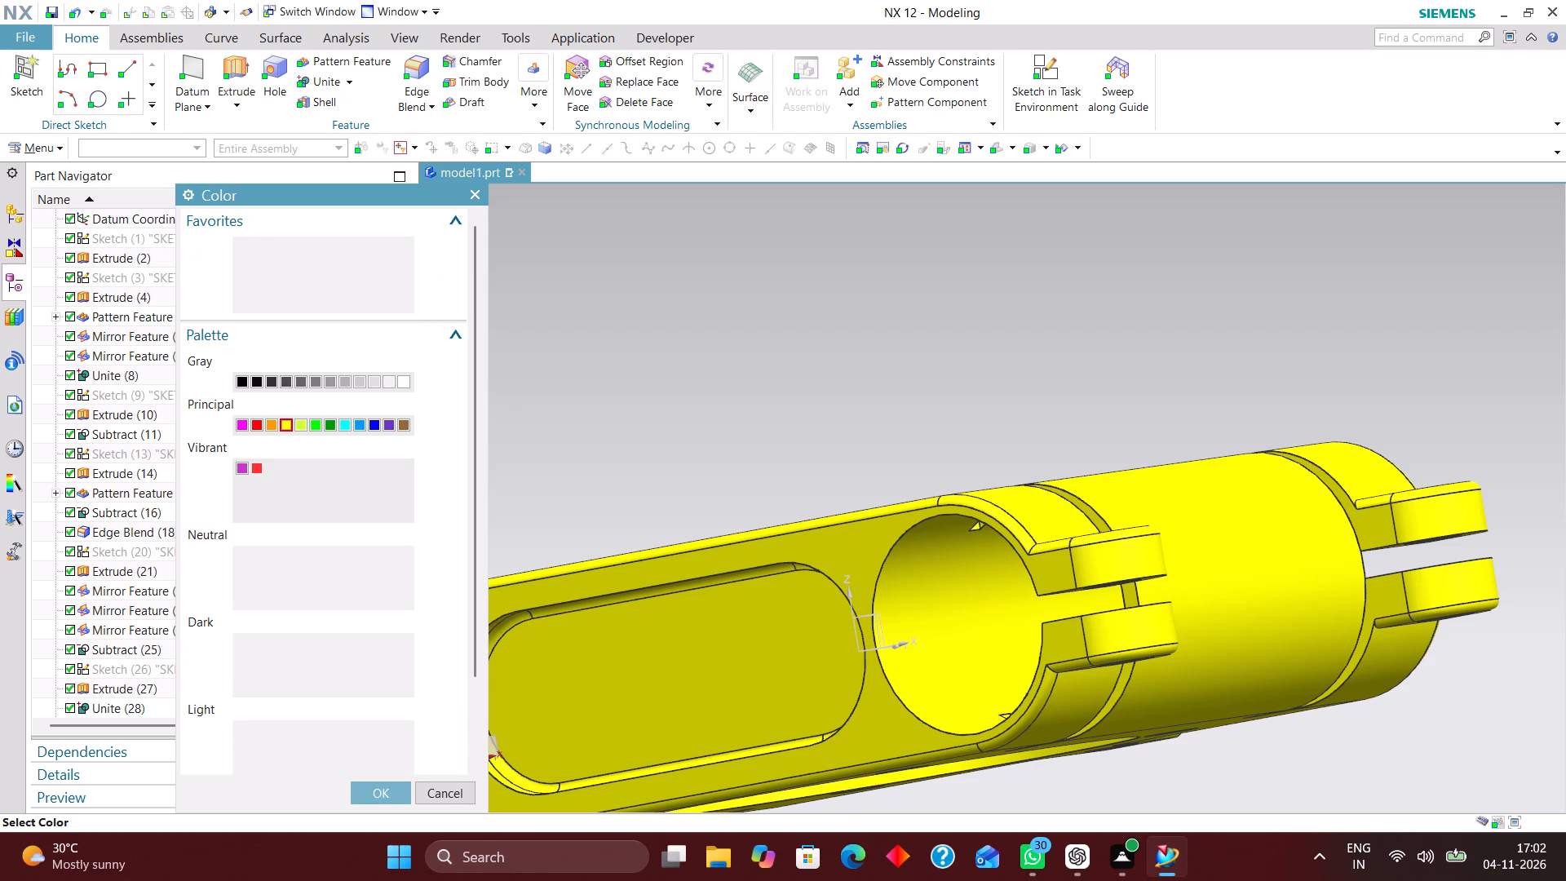
click(285, 468)
click(382, 790)
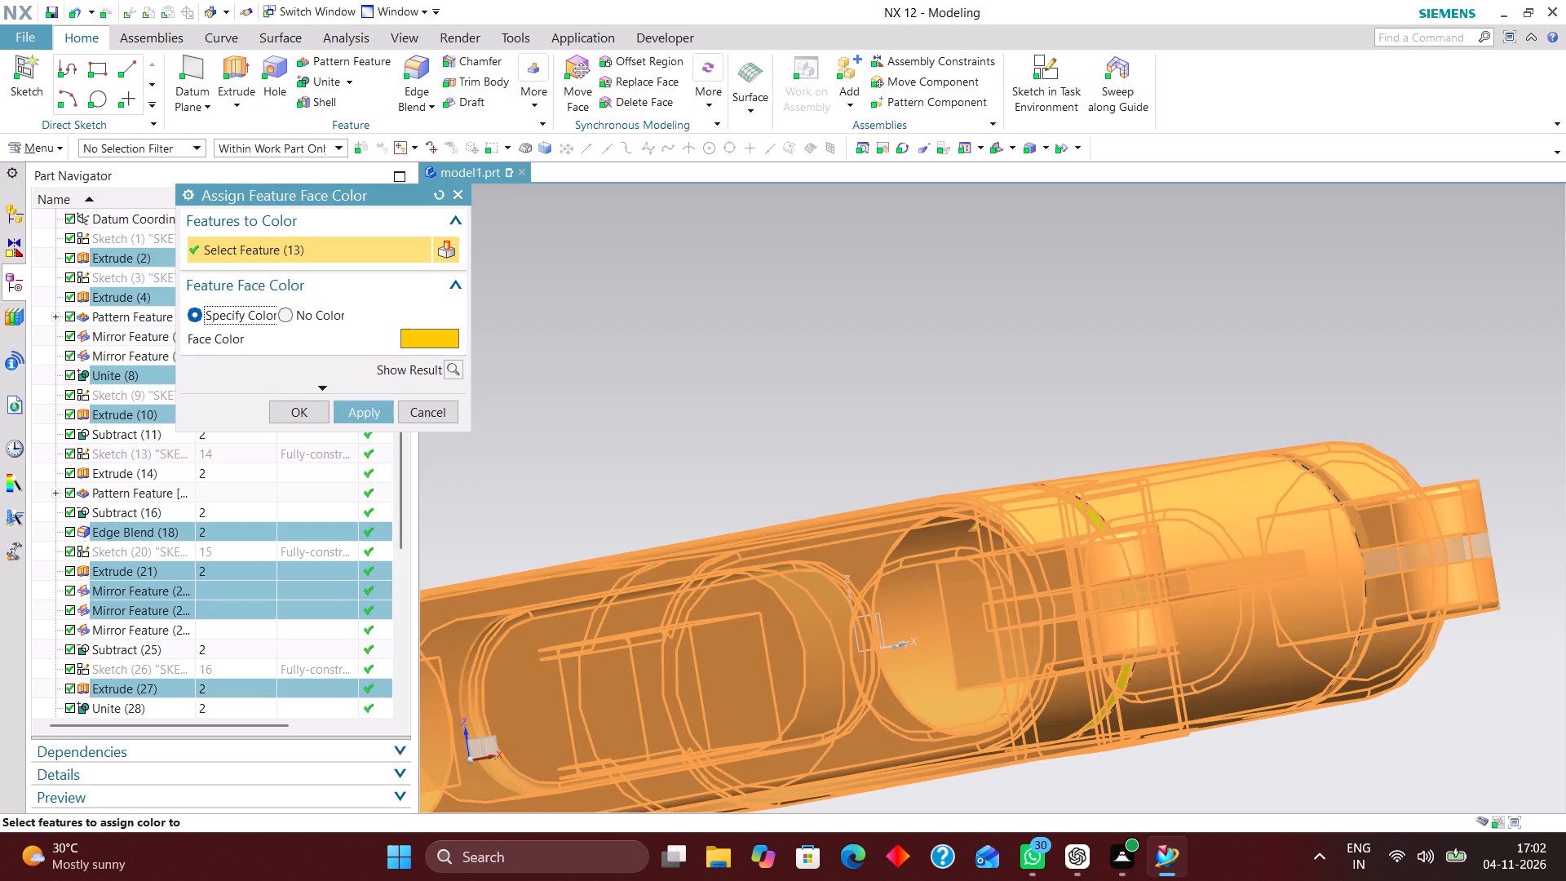
click(352, 407)
middle_drag(852, 409, 836, 483)
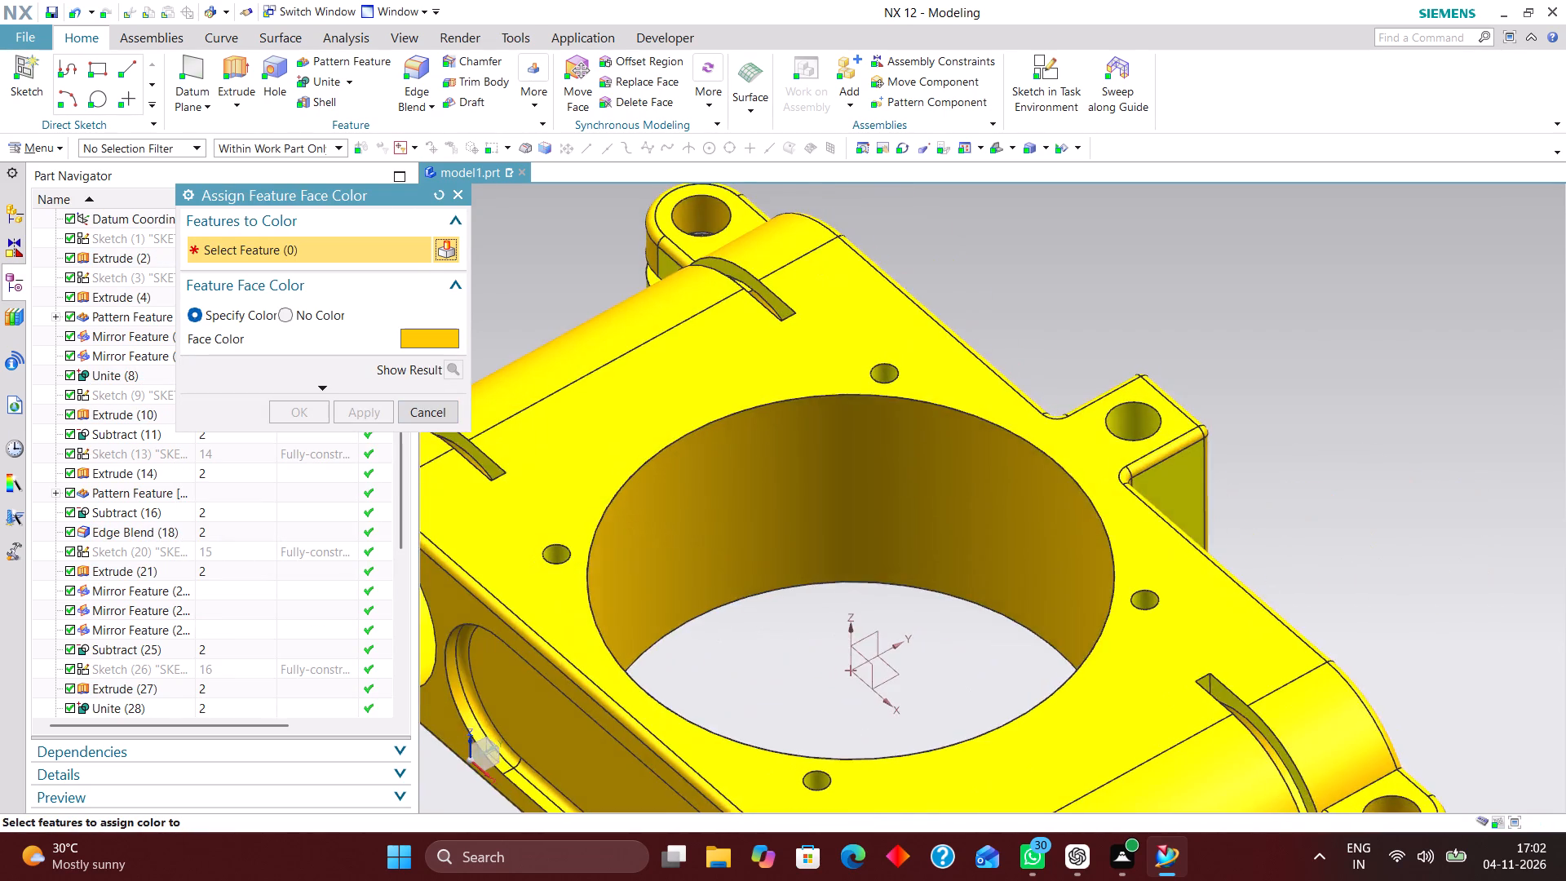
scroll(841, 452, down, 4)
click(998, 148)
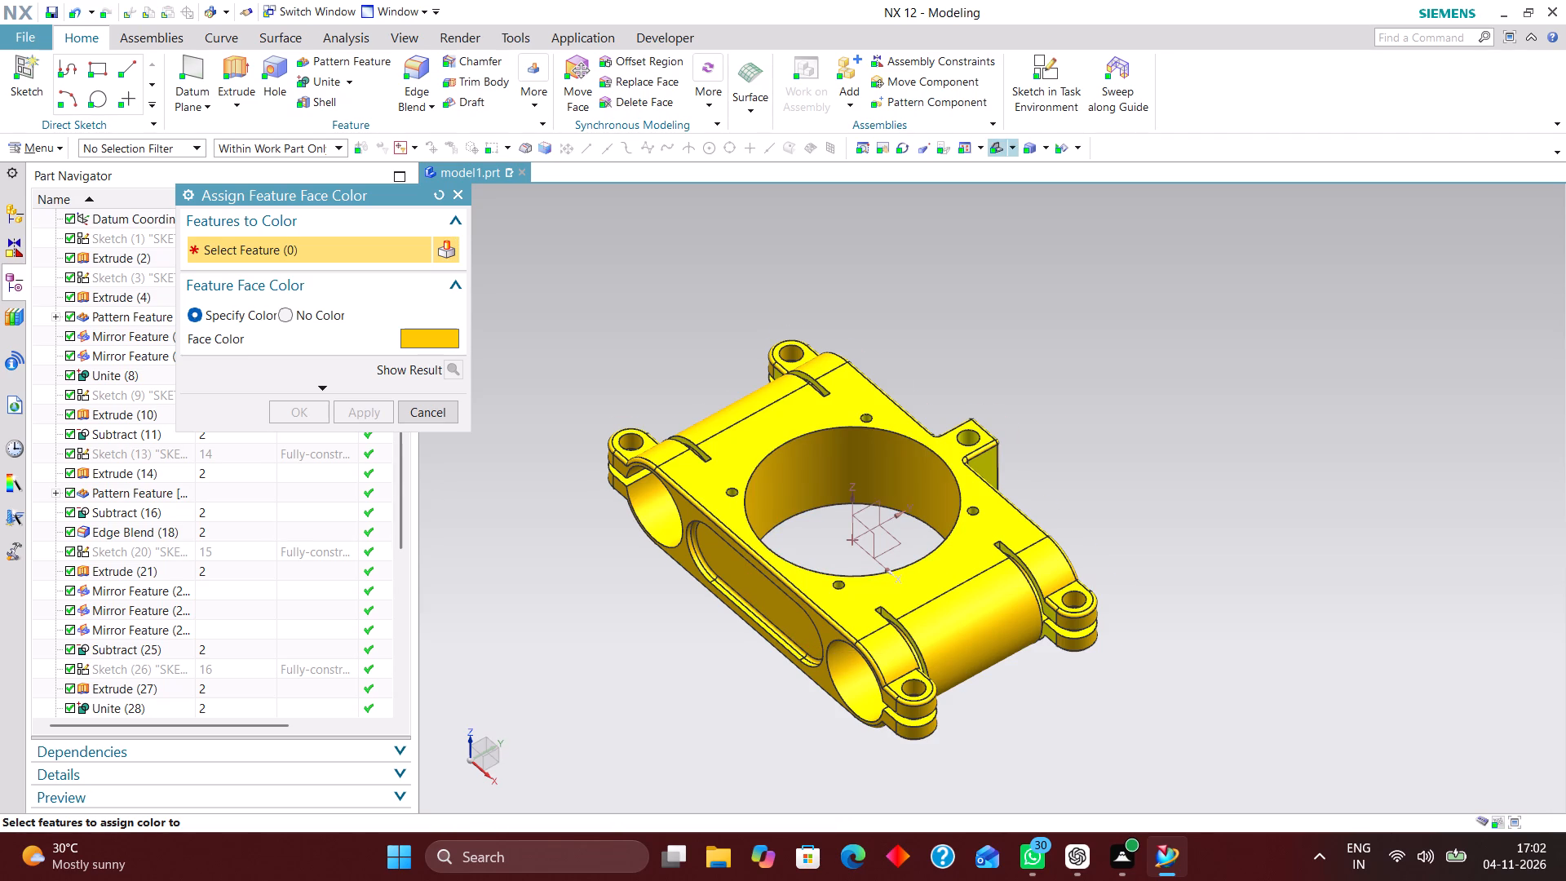
click(436, 405)
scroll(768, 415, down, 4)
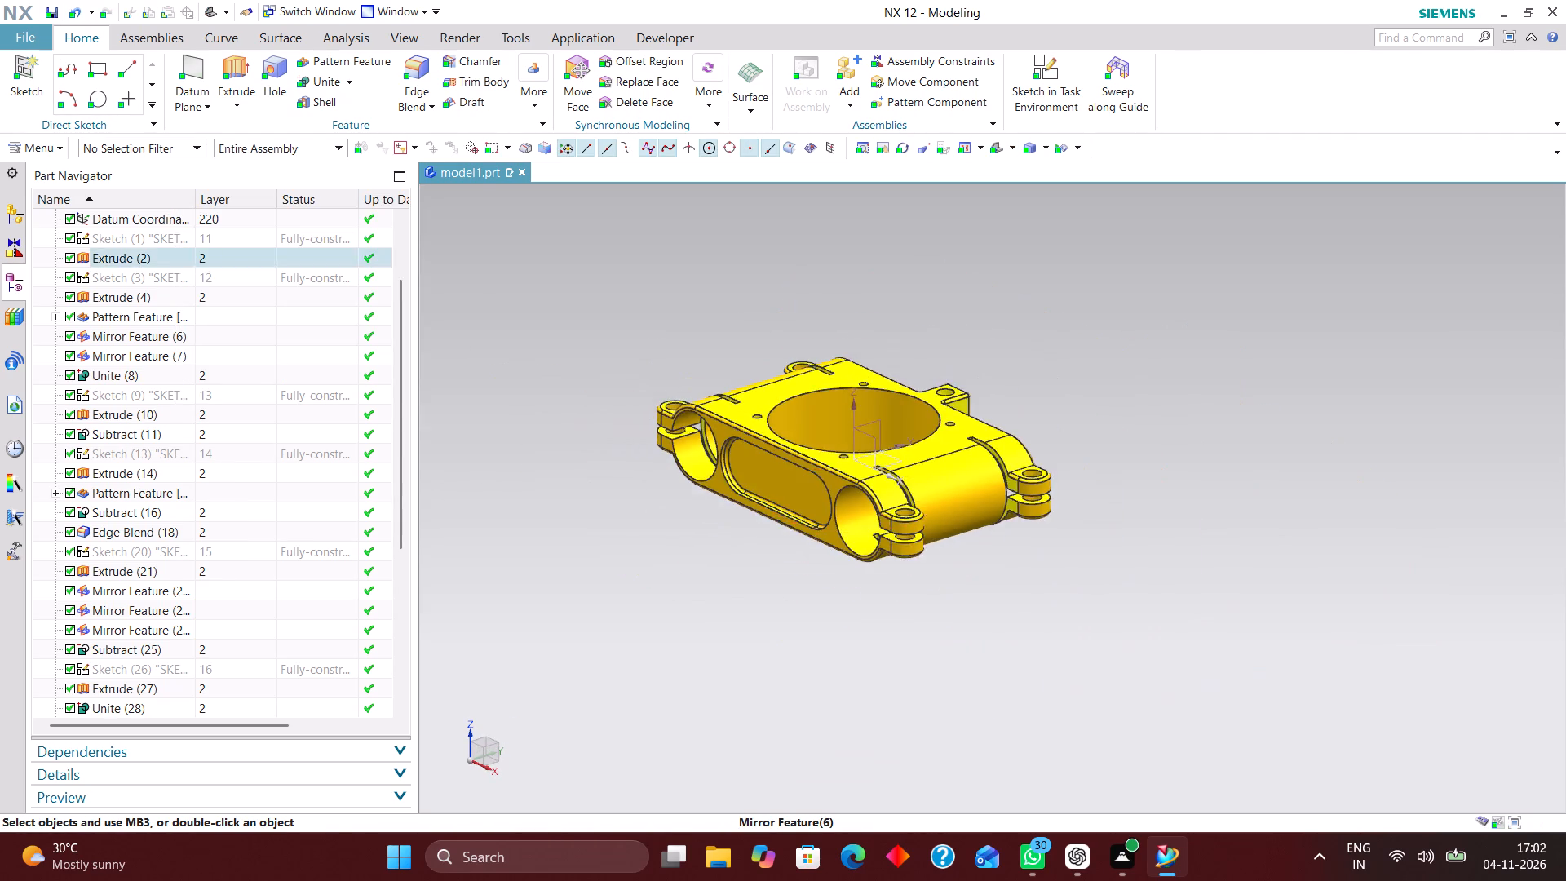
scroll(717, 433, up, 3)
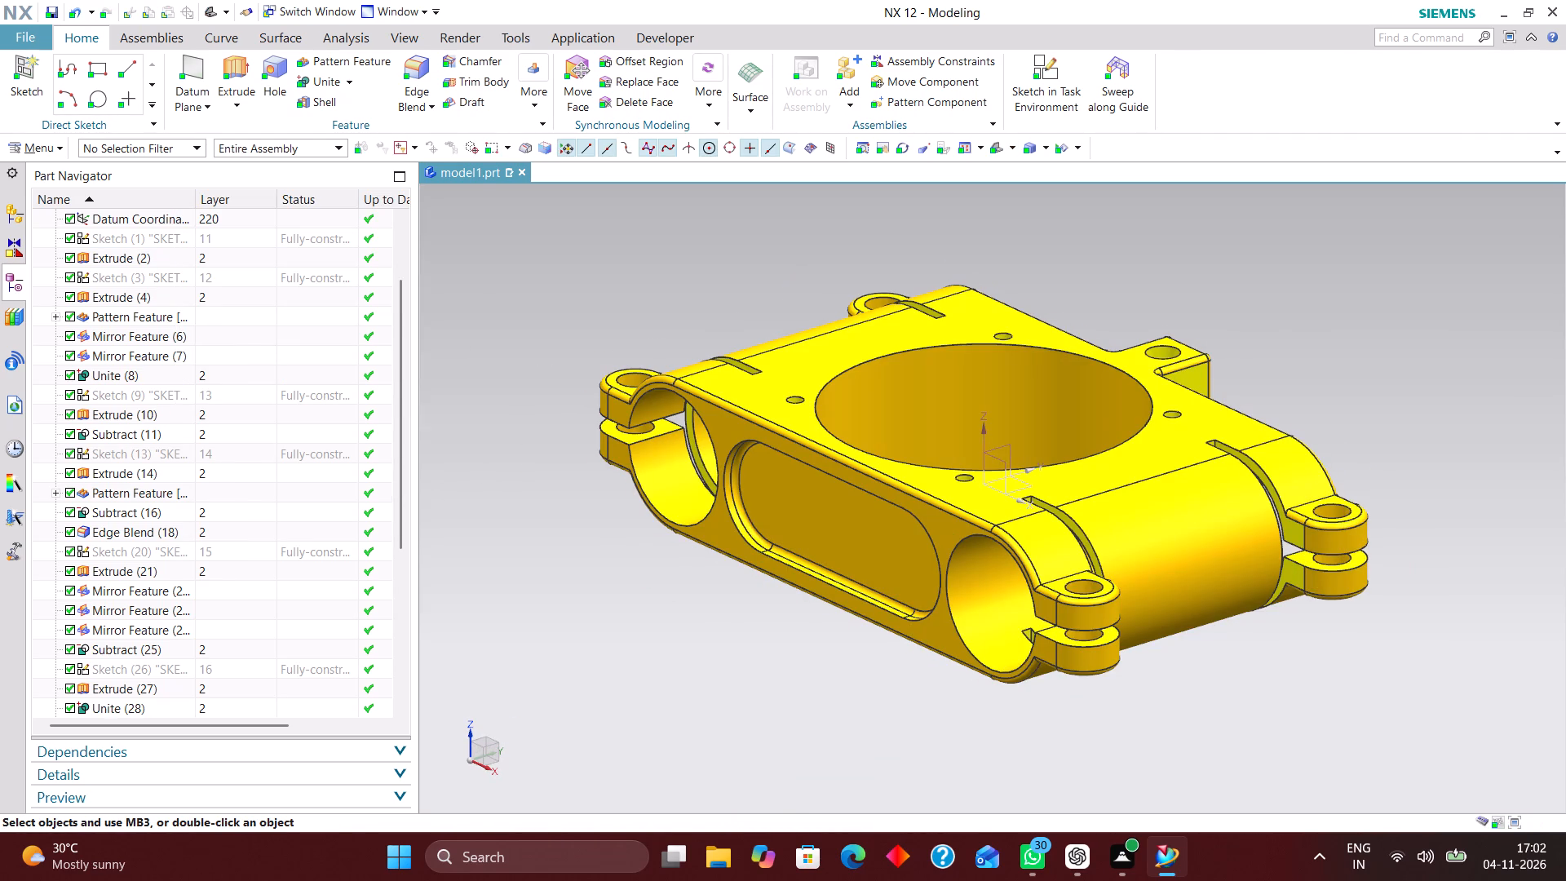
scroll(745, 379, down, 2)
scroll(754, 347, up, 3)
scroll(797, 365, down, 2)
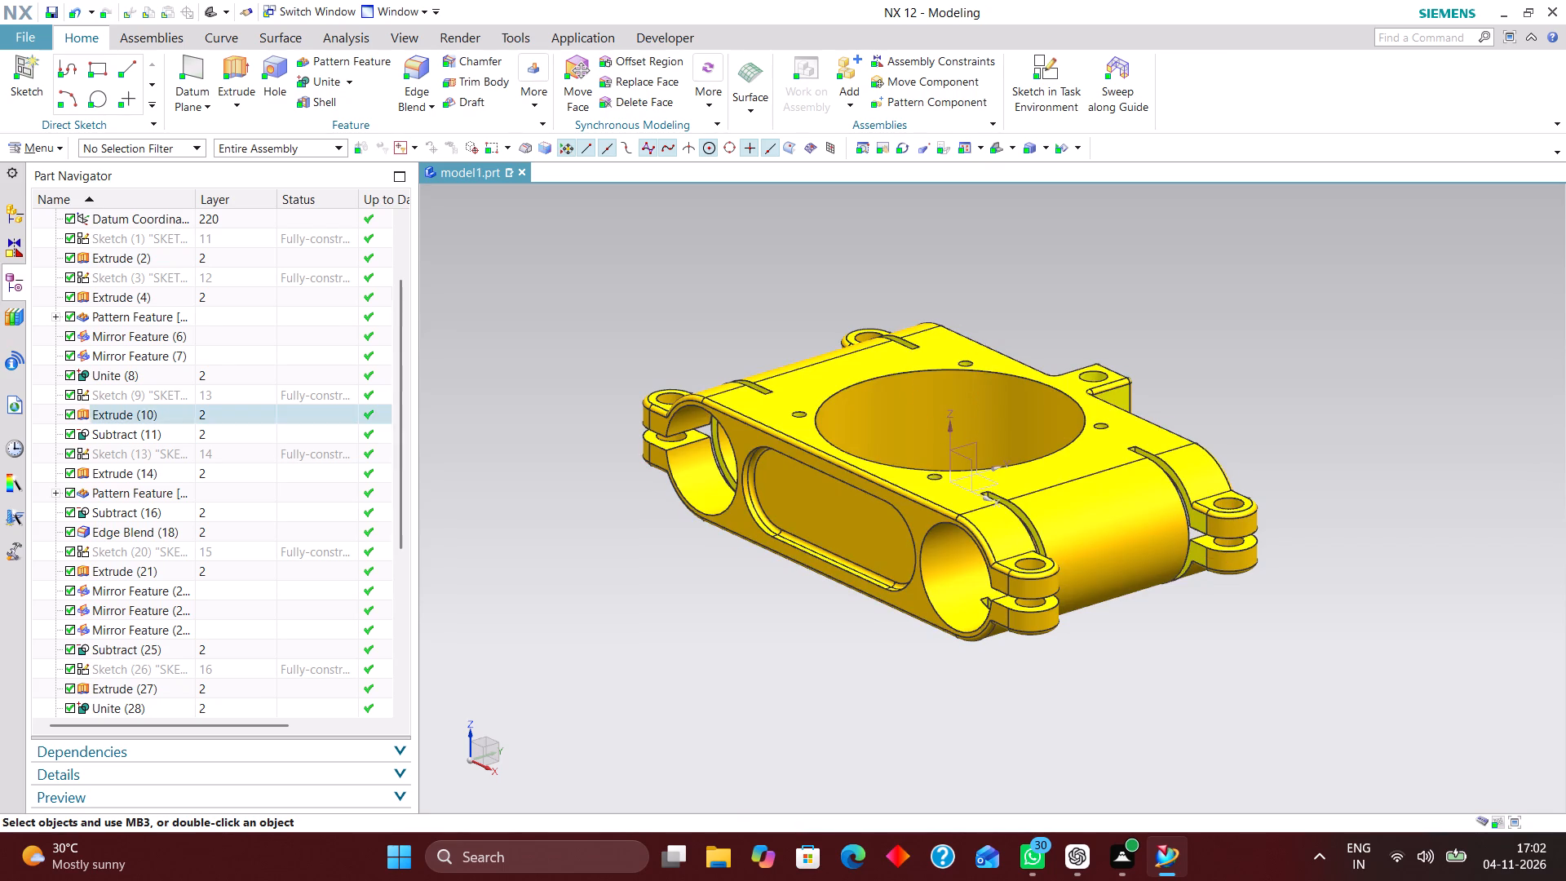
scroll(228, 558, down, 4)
Set up a Part Cleanup of the work part with every serious delete action enabled, from unused expressions to part family data.
click(50, 144)
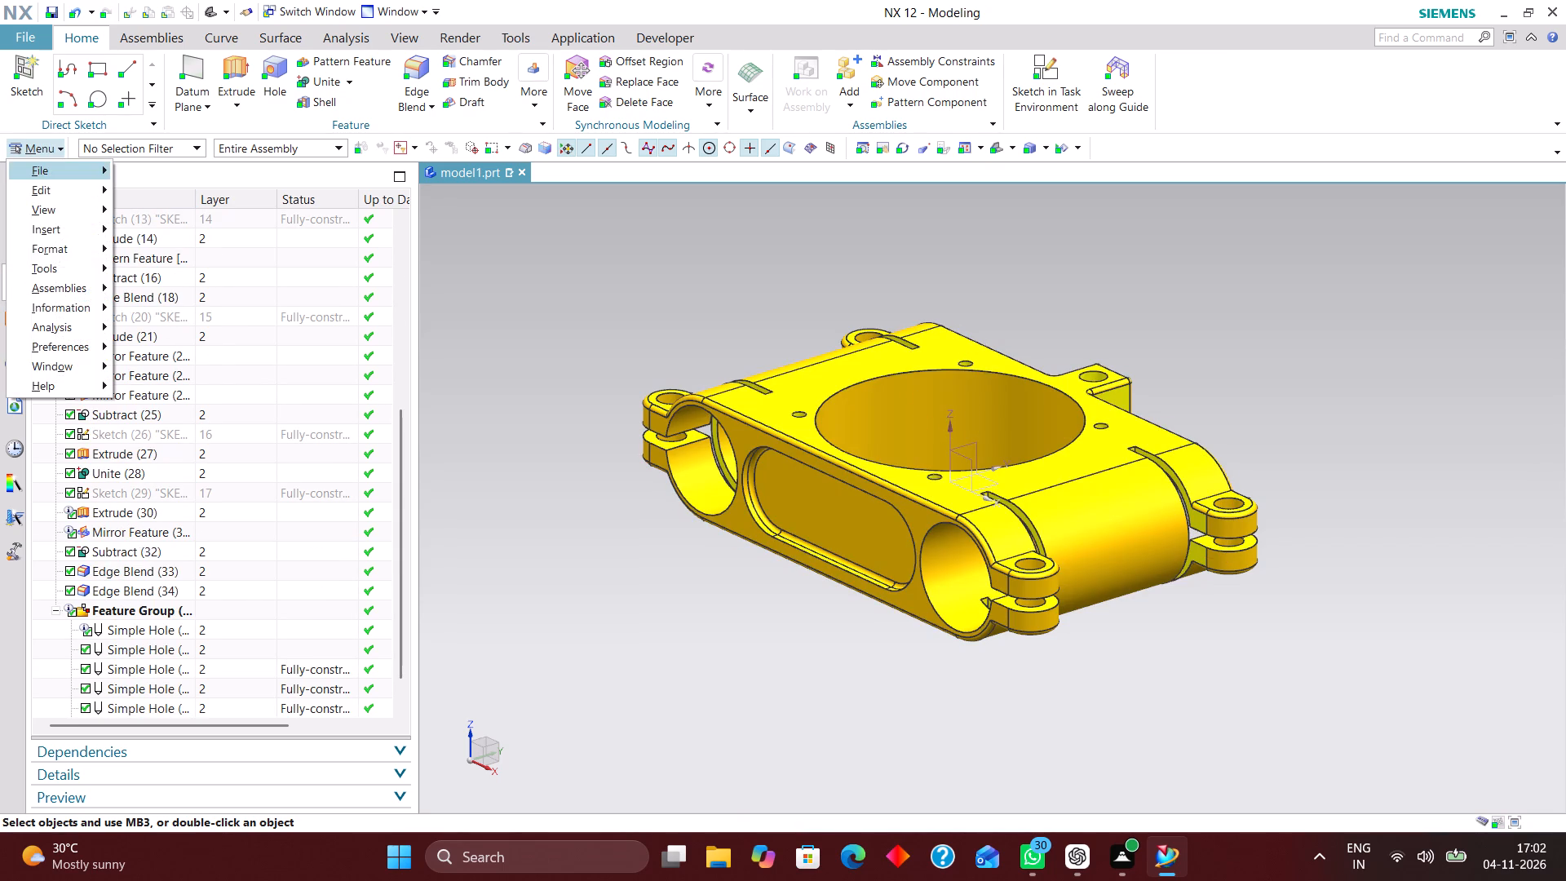
click(55, 166)
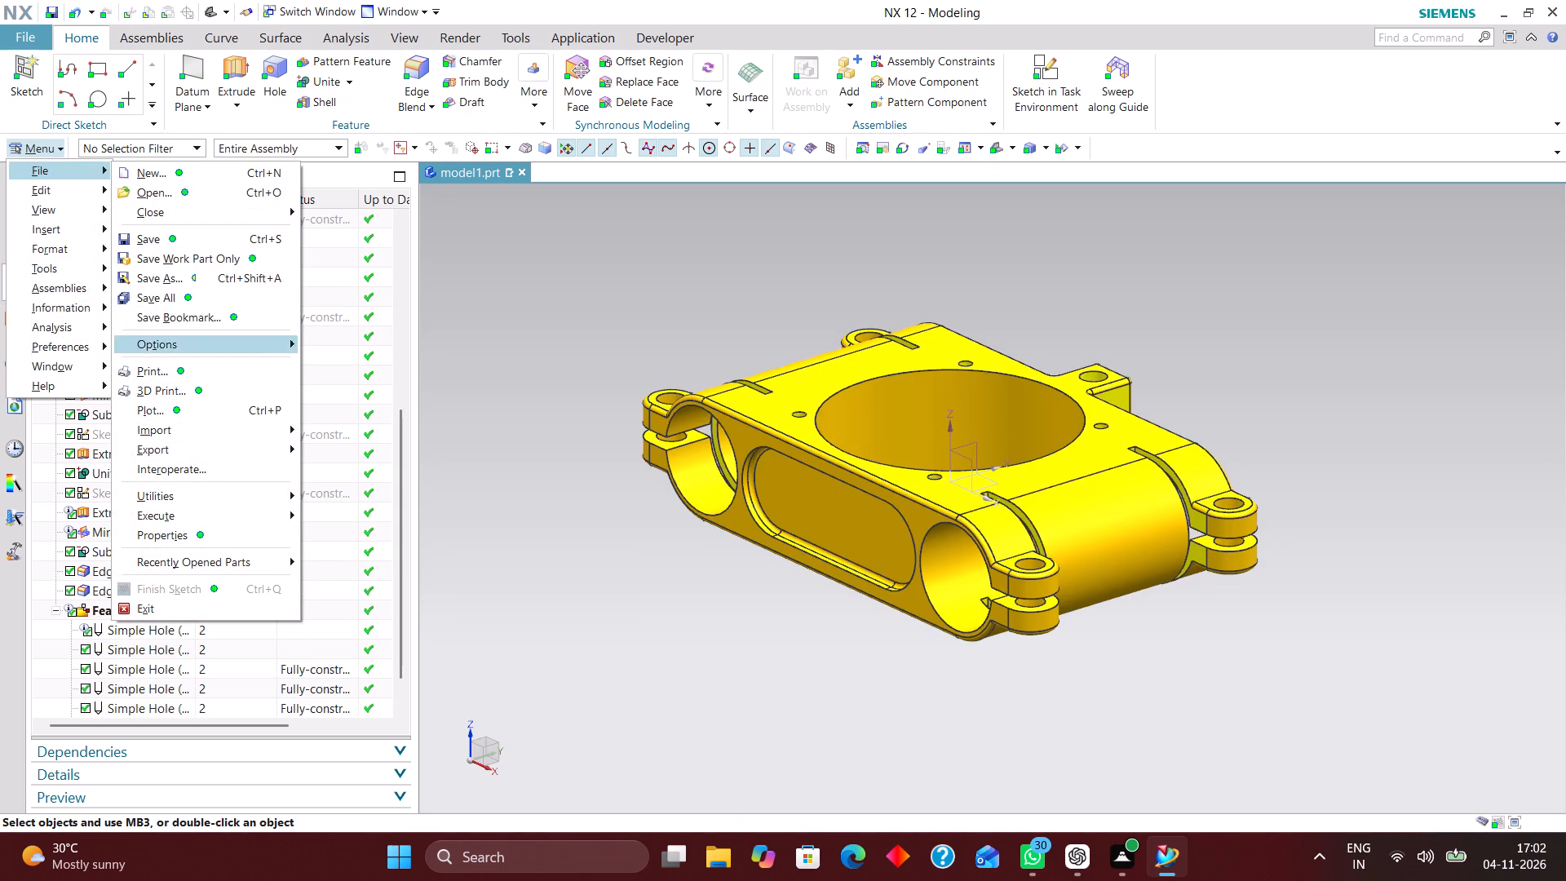
click(192, 495)
click(411, 779)
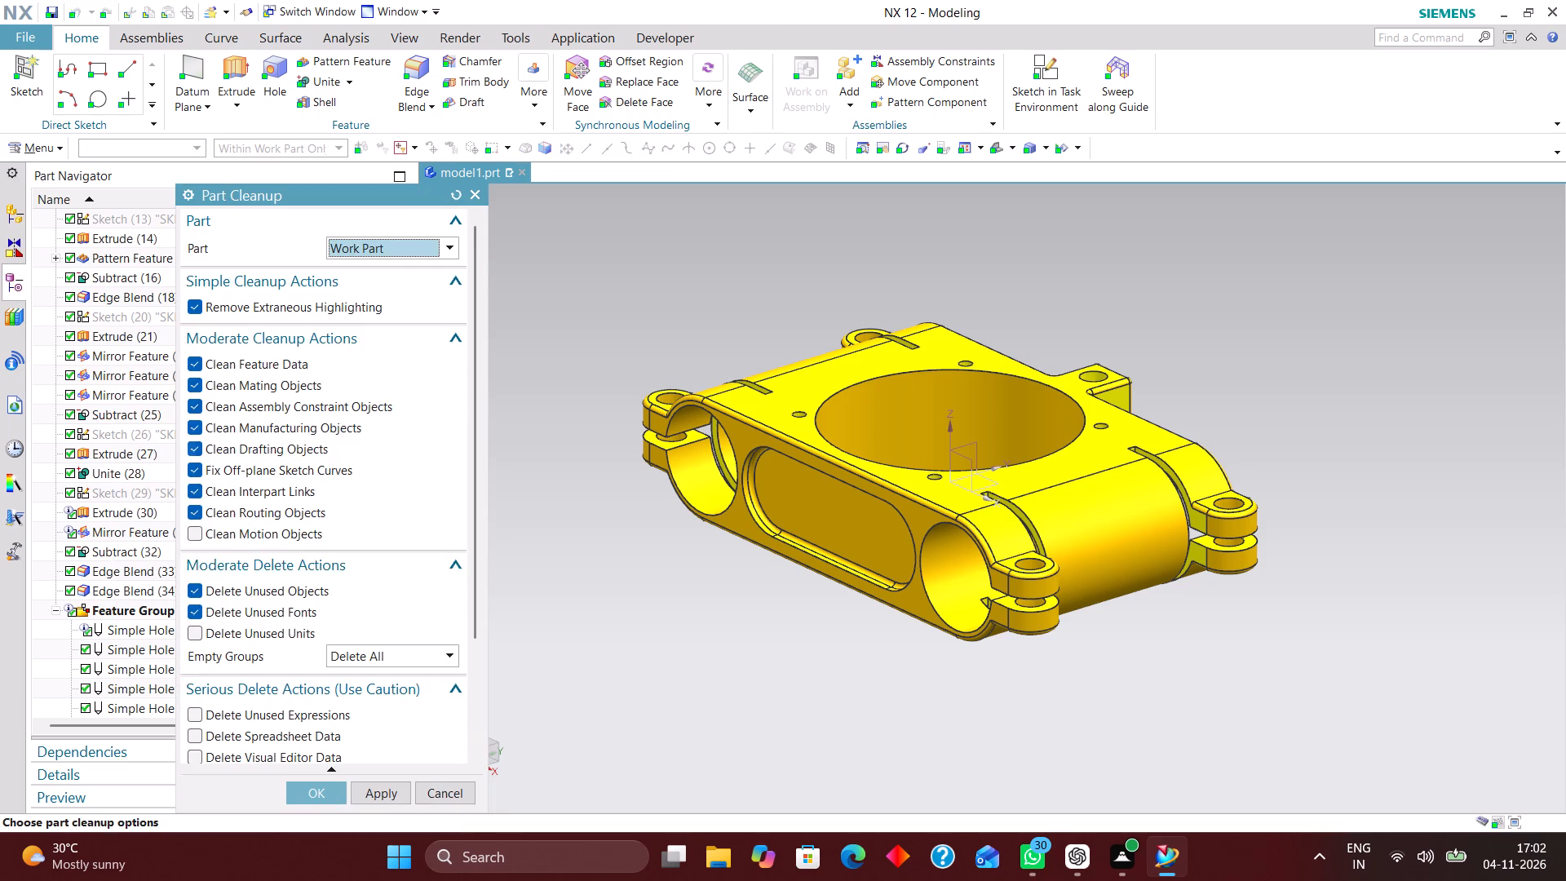
scroll(273, 509, down, 7)
click(259, 571)
click(265, 595)
click(273, 614)
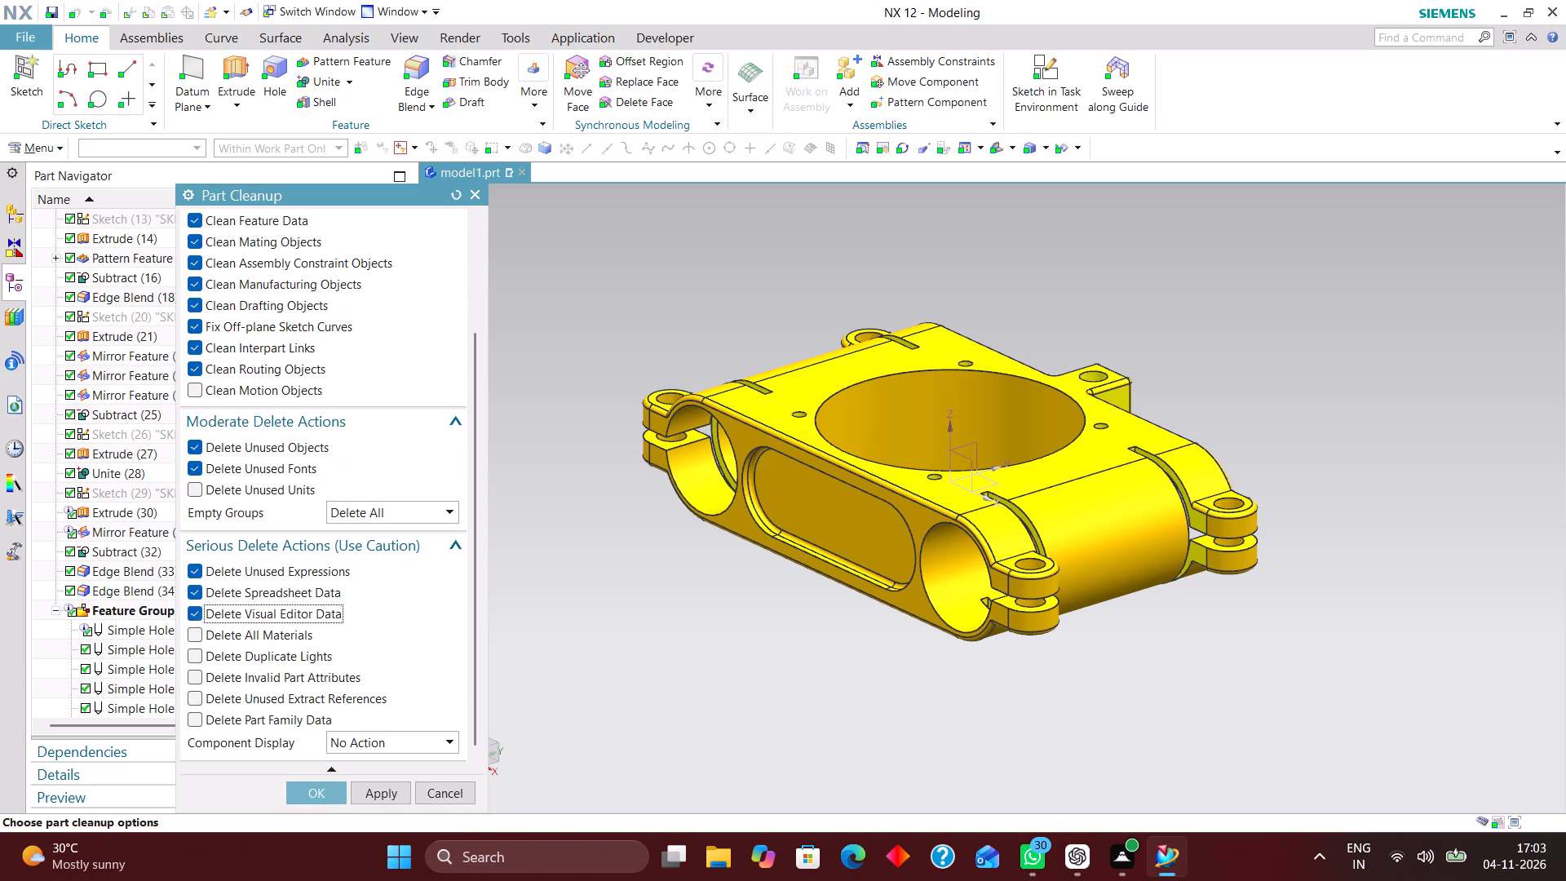
click(273, 627)
click(272, 649)
click(271, 676)
click(266, 694)
click(250, 720)
Set the cleanup's component display to Remove All Changes, include unused units, and run it, including deletion of spreadsheets and visual editor data.
click(384, 741)
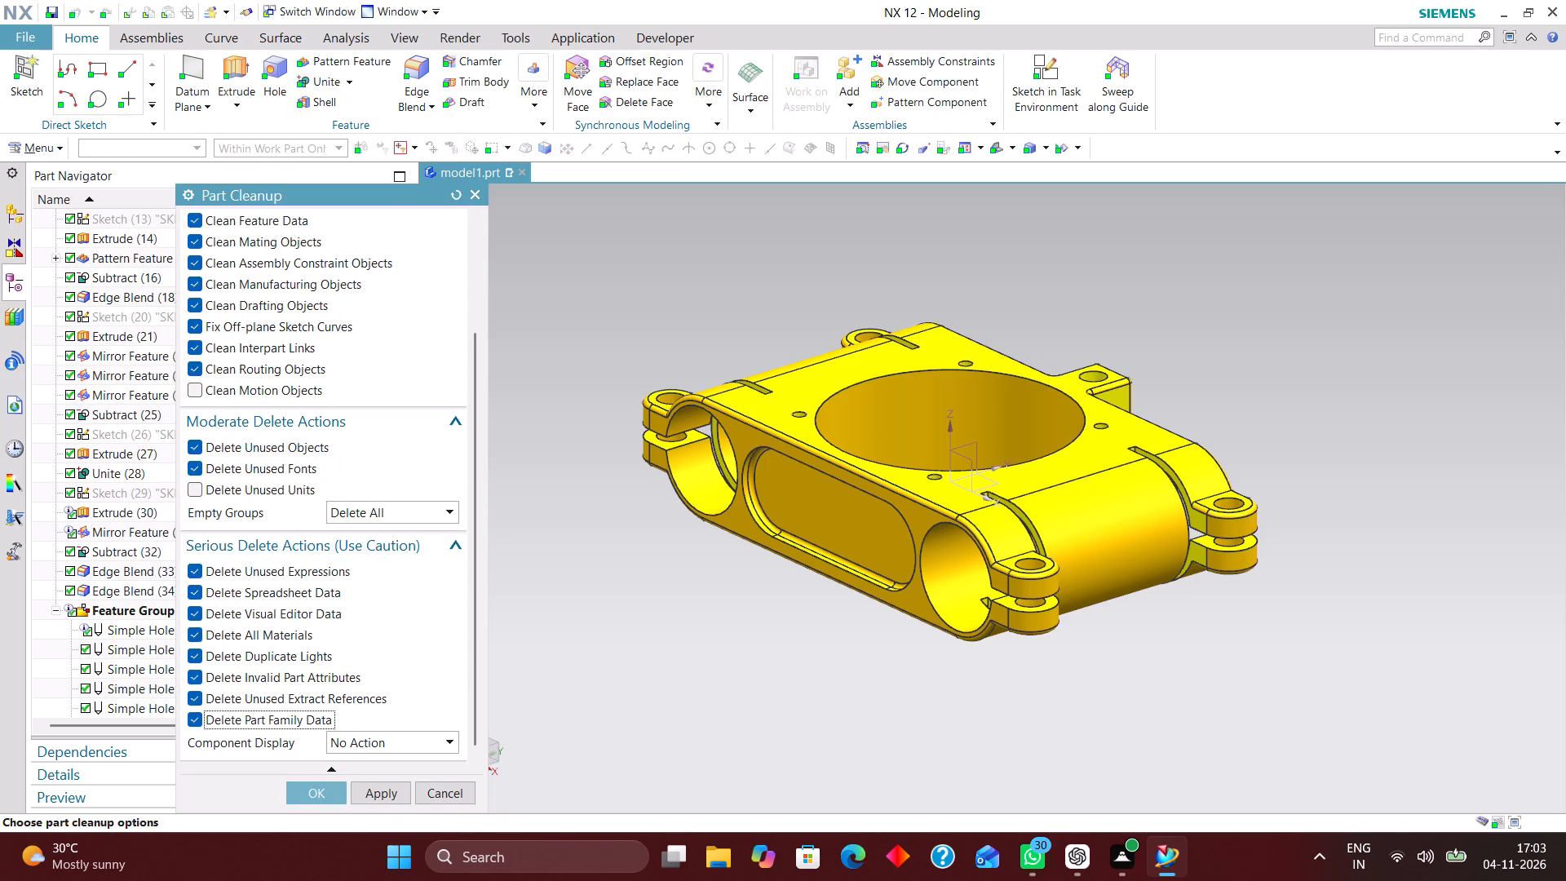
click(383, 804)
click(220, 498)
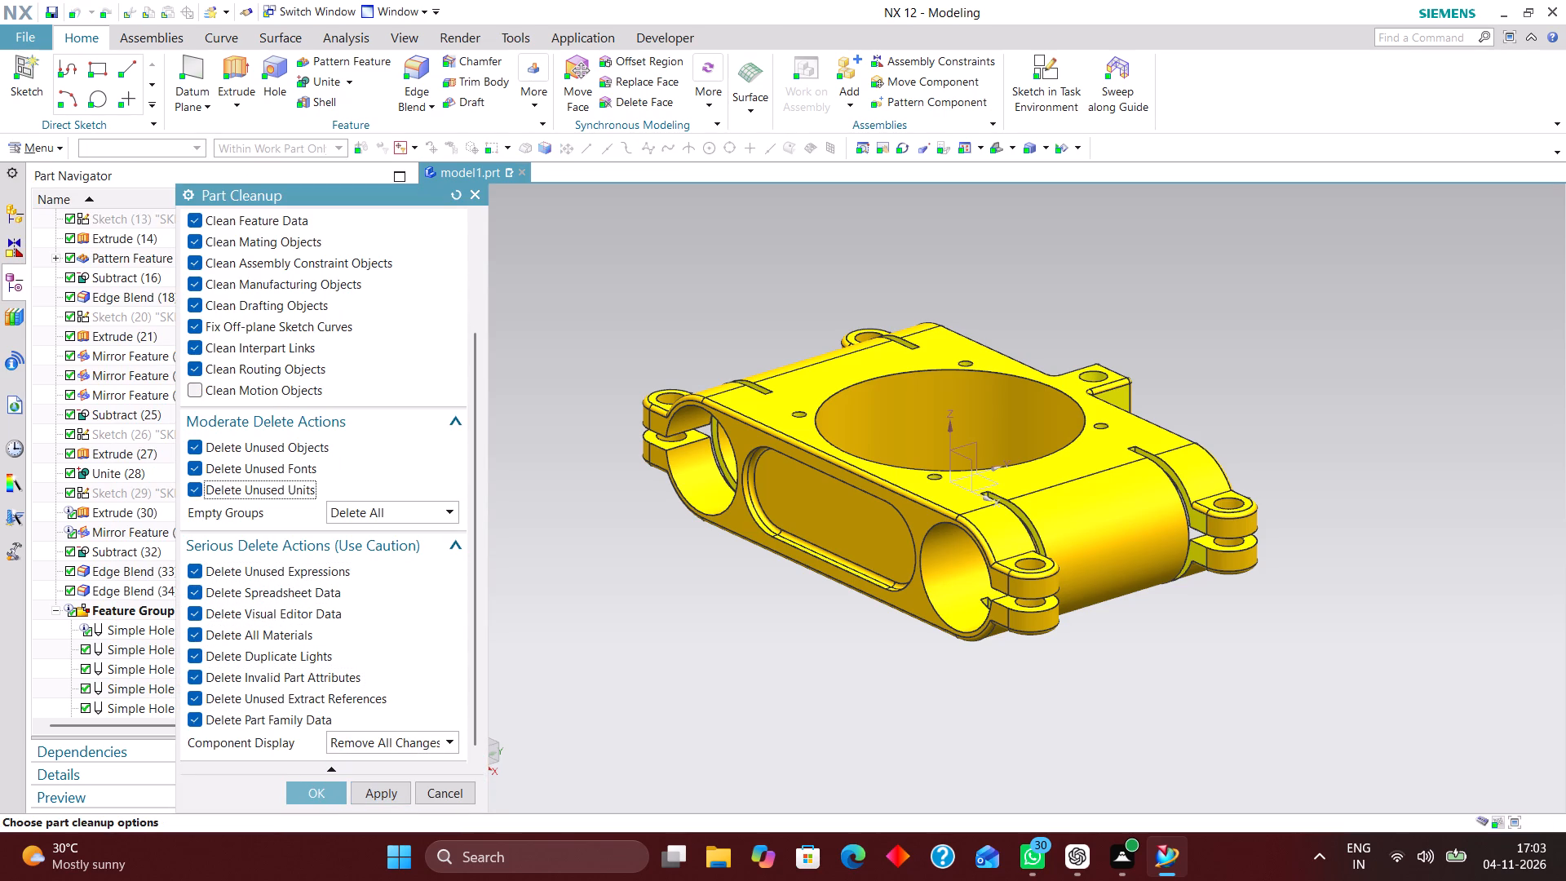
click(324, 789)
click(601, 470)
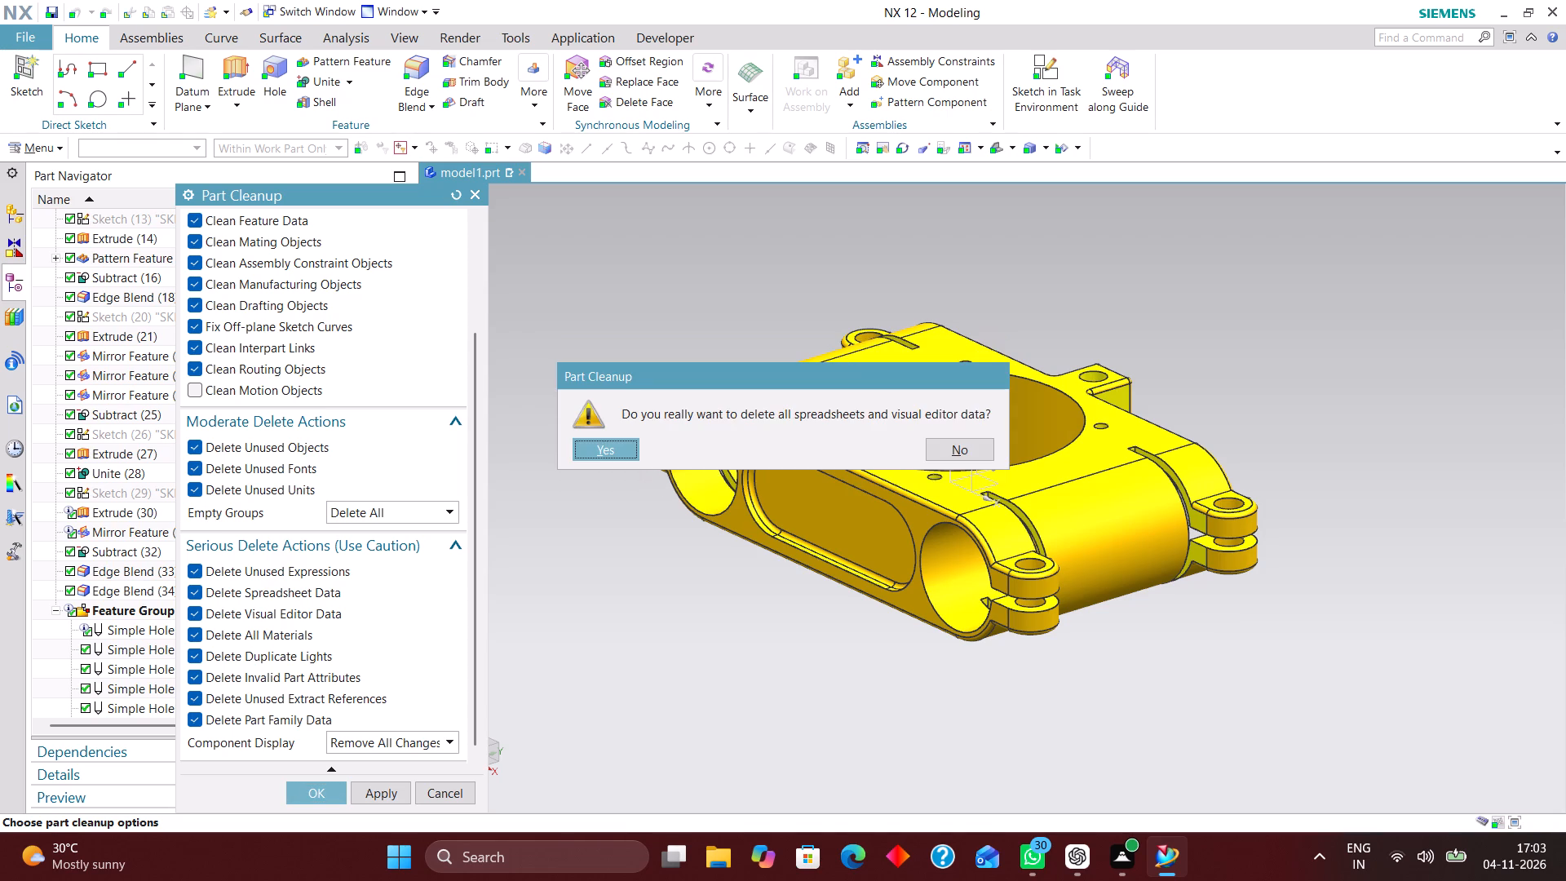
click(621, 449)
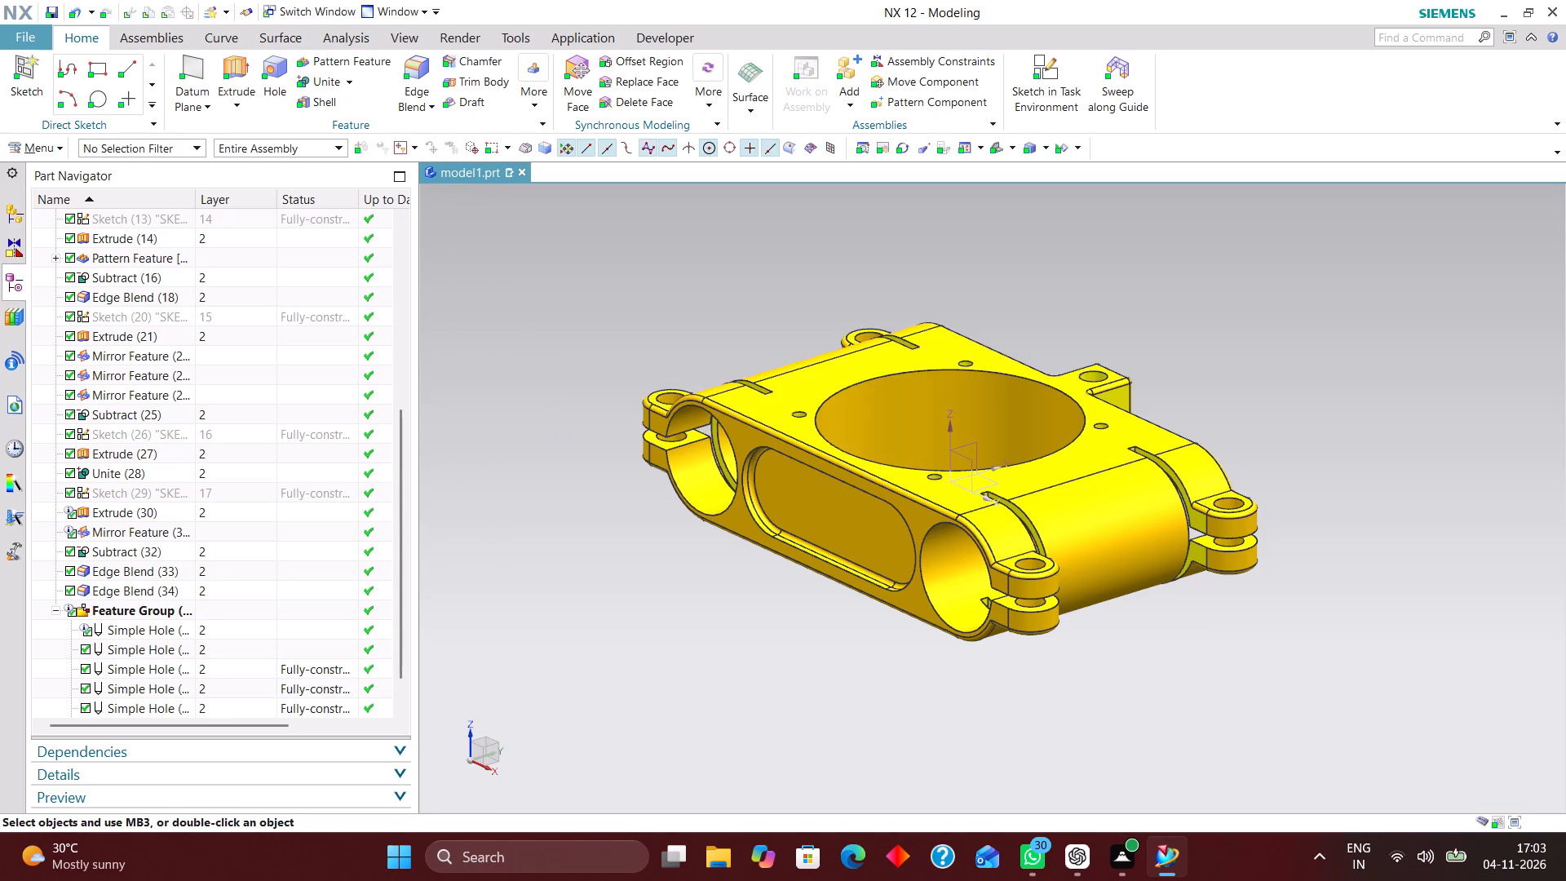
Create a new reference set in the work part containing the solid clamp body.
click(69, 150)
click(51, 155)
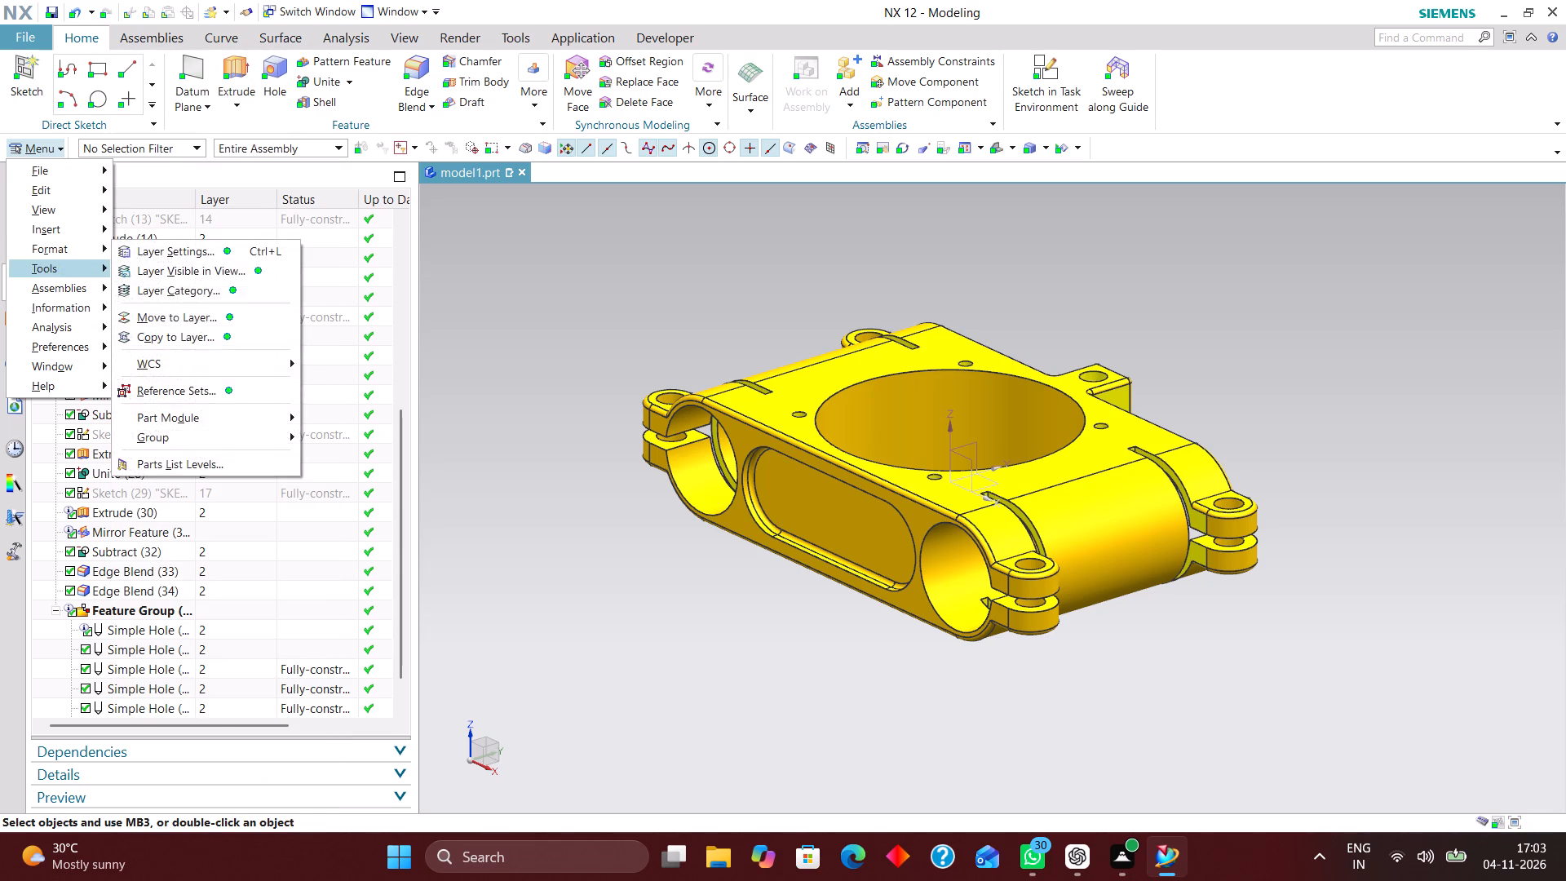
click(80, 254)
click(210, 395)
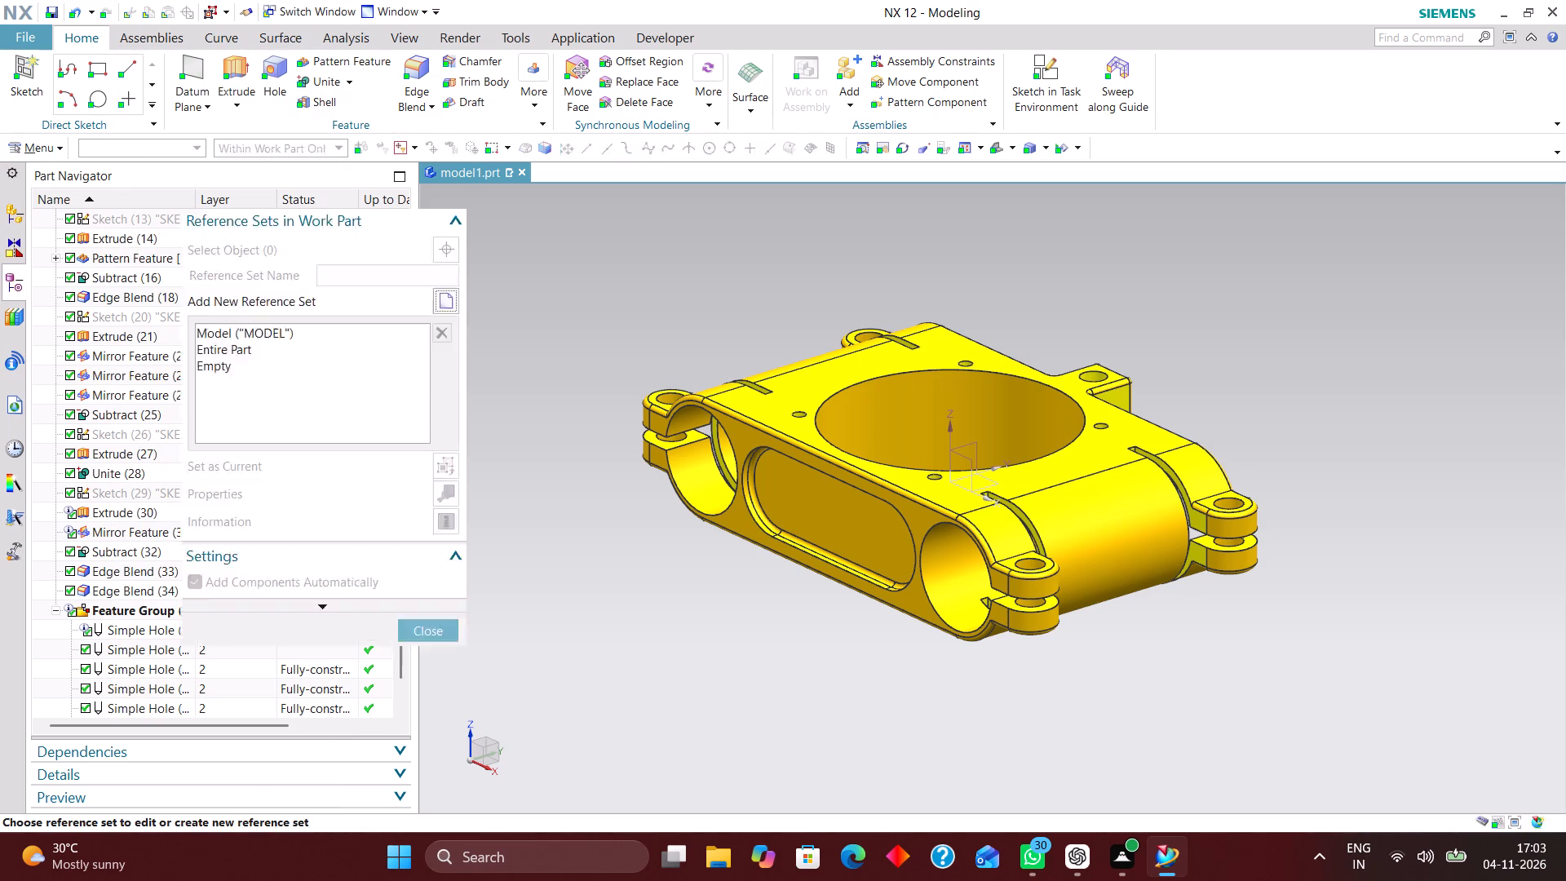
click(449, 300)
click(753, 447)
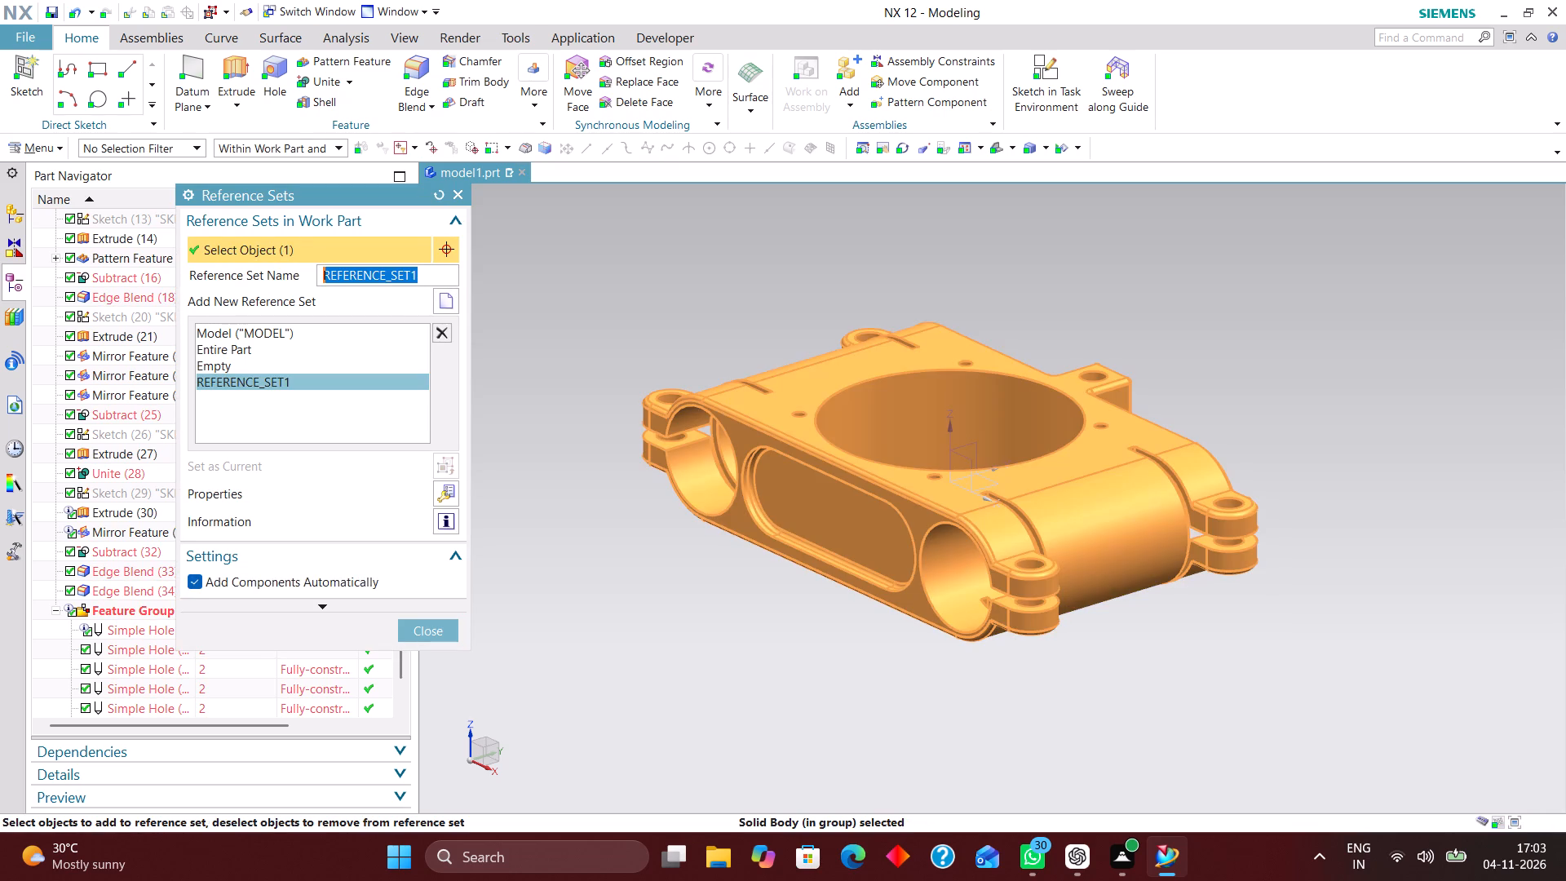
click(449, 631)
Open the part's Product Interface and close it again.
click(48, 148)
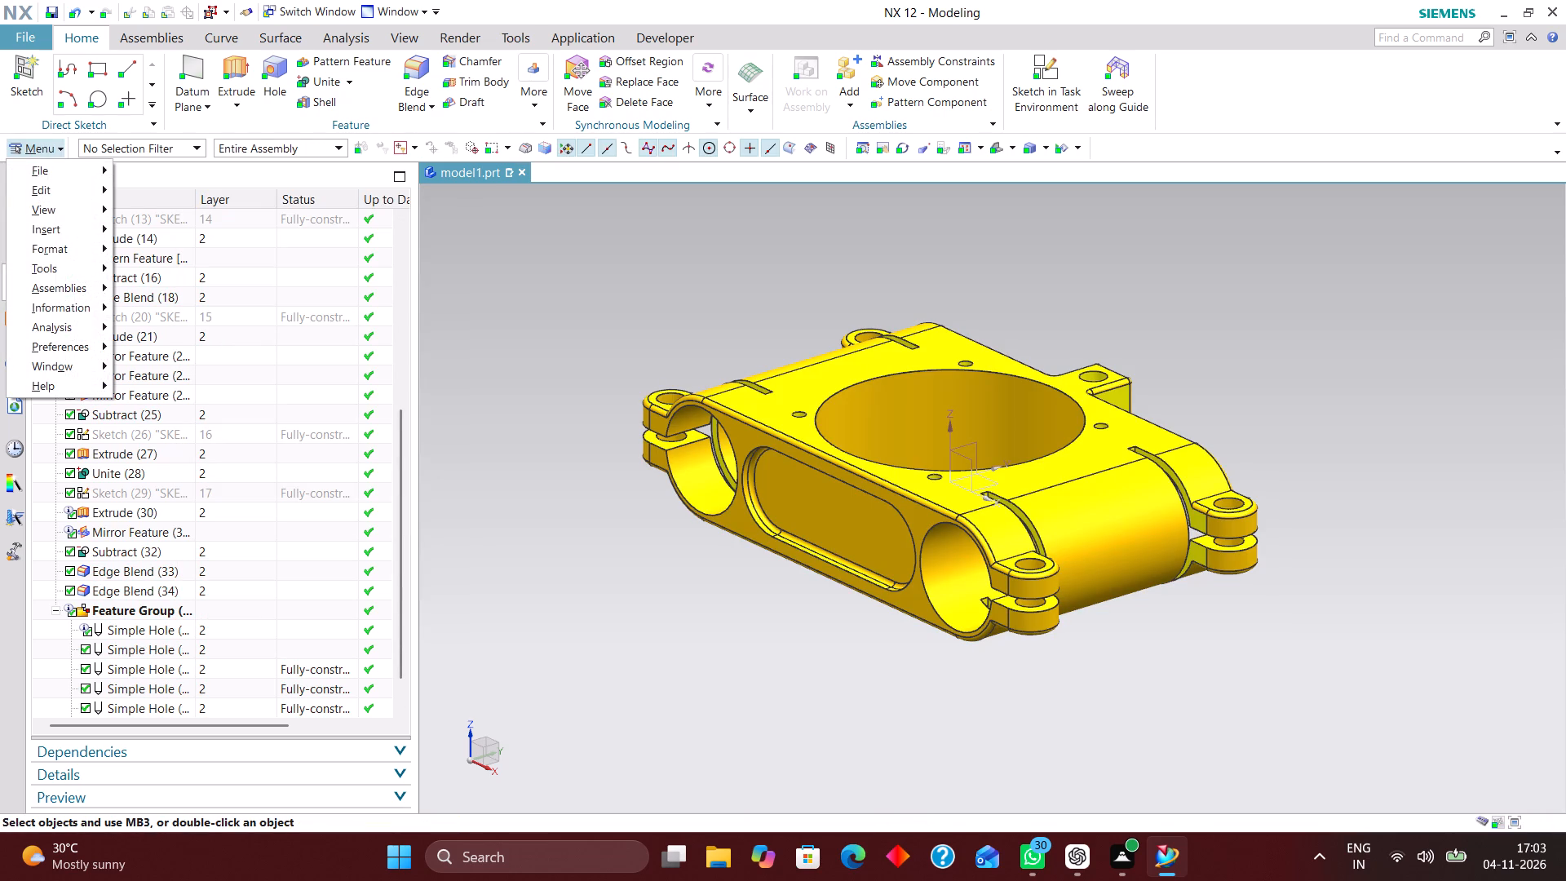
click(49, 175)
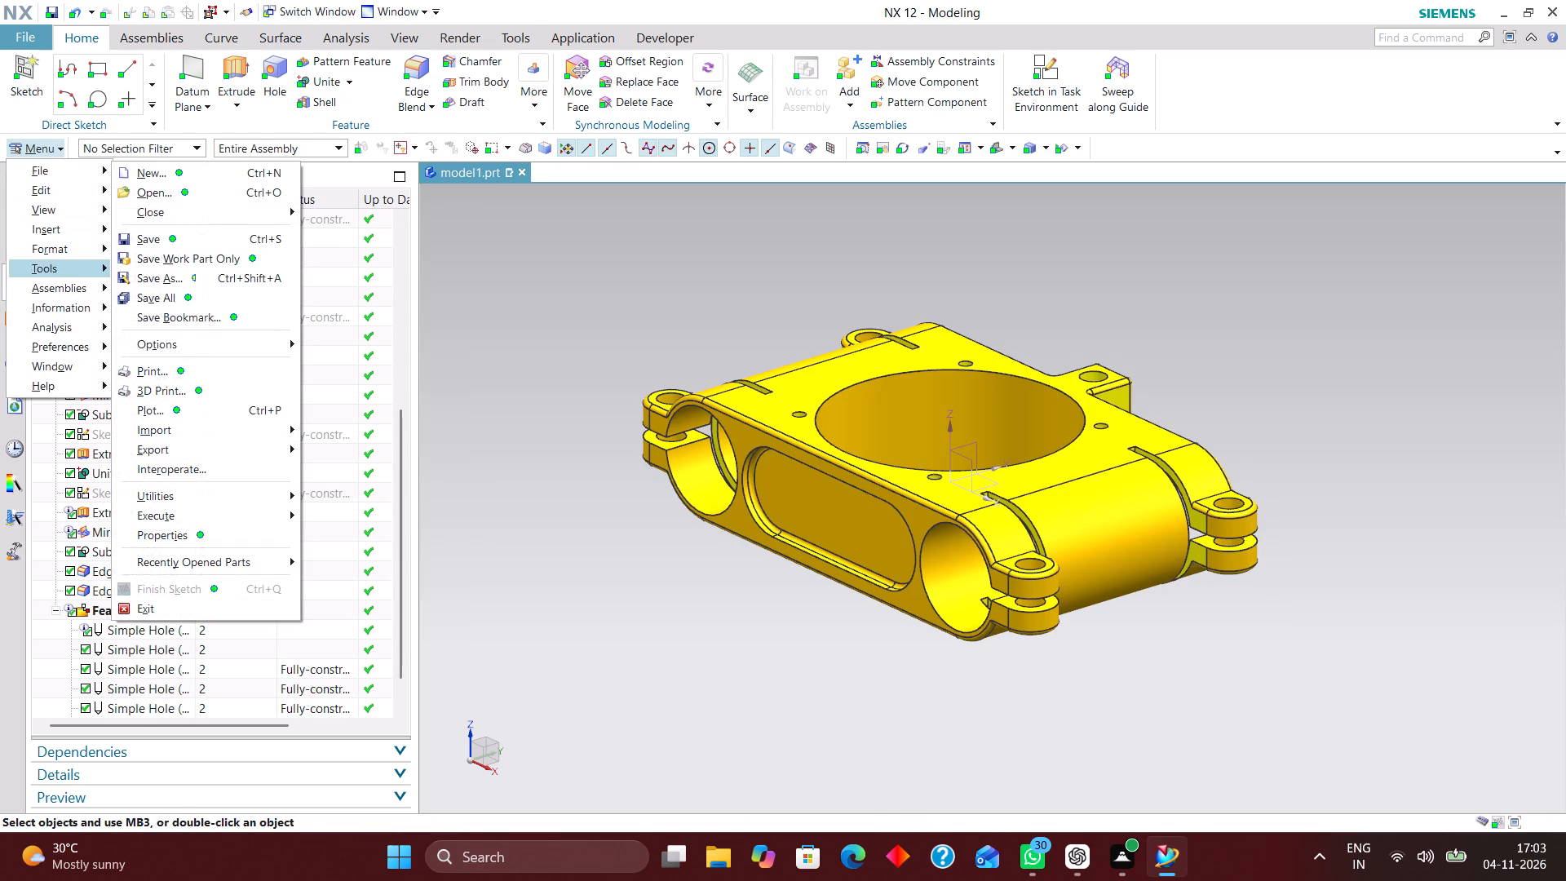
click(69, 272)
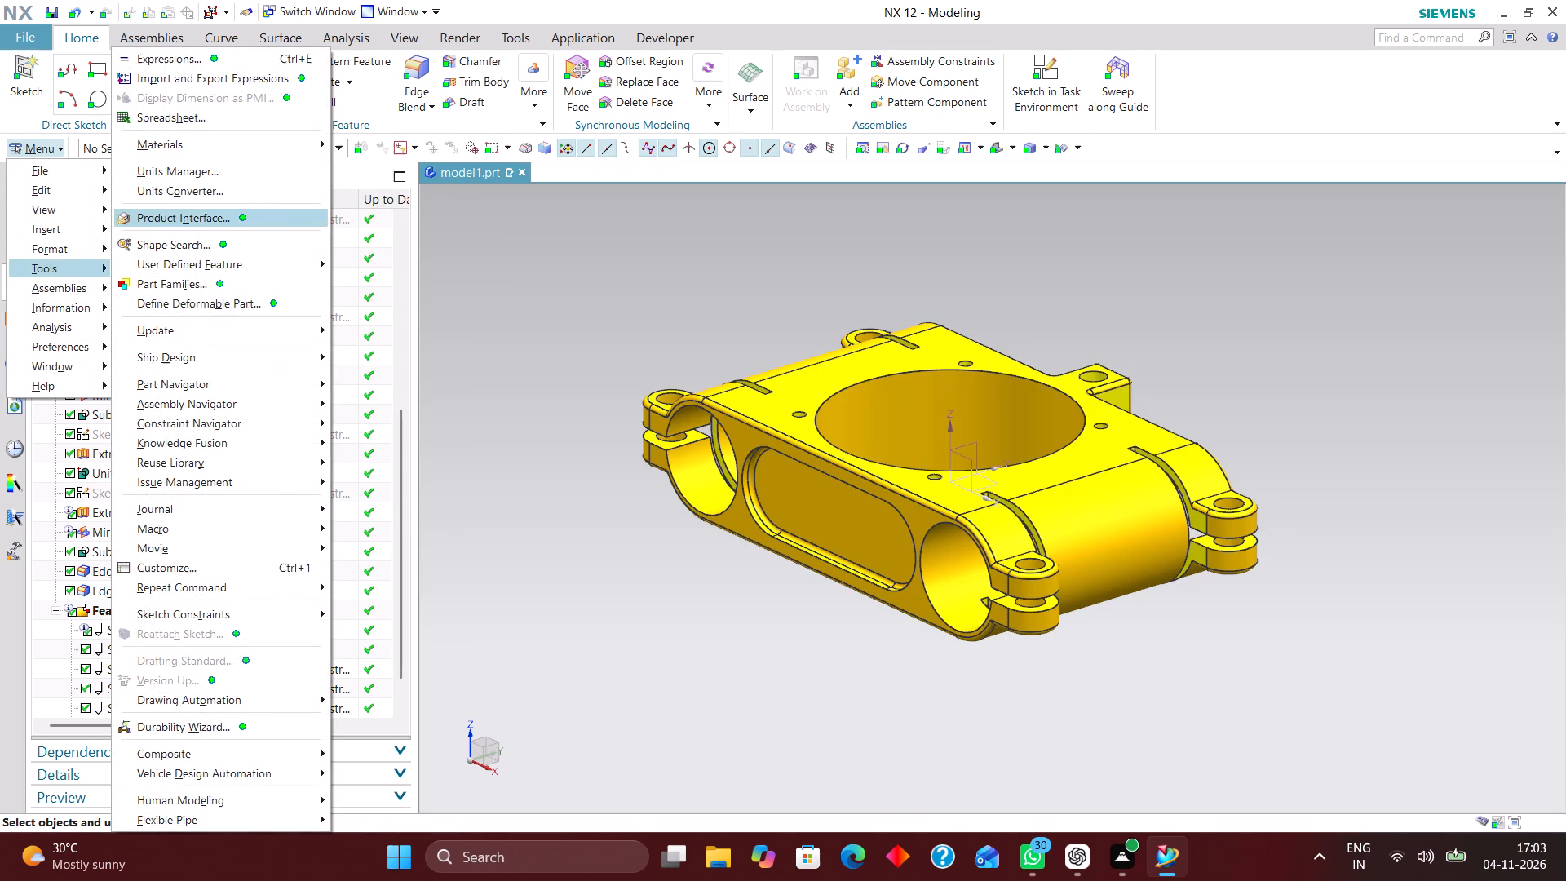
click(194, 219)
click(954, 526)
click(657, 484)
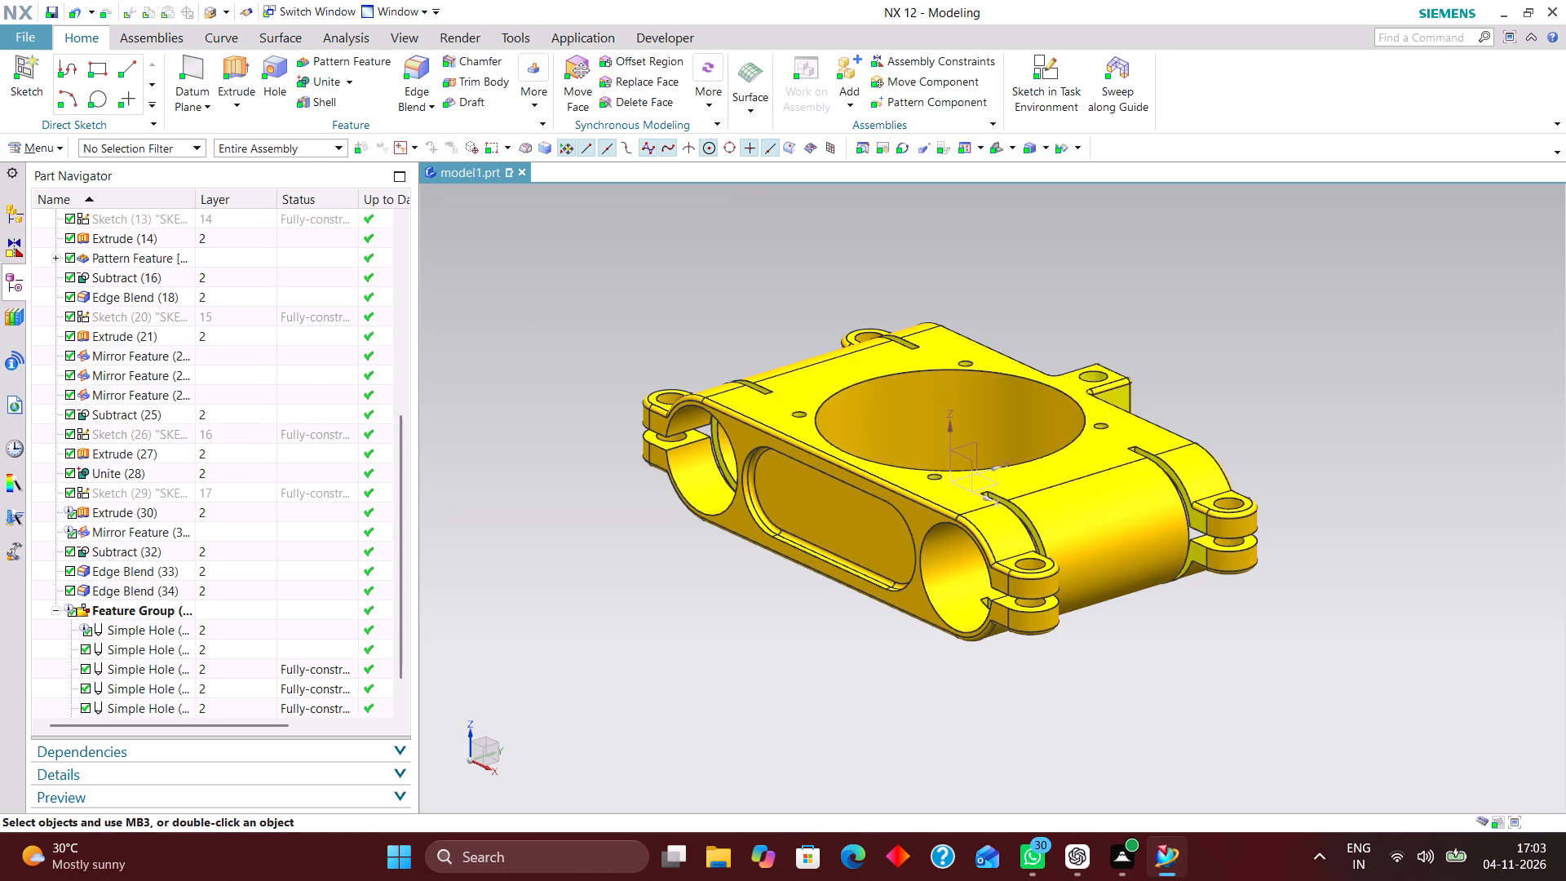
Inspect the yellow clamp body from several angles and restore its standard pictorial view fitted to the display.
scroll(841, 394, up, 3)
scroll(807, 373, down, 4)
middle_drag(917, 459, 981, 538)
scroll(944, 483, up, 1)
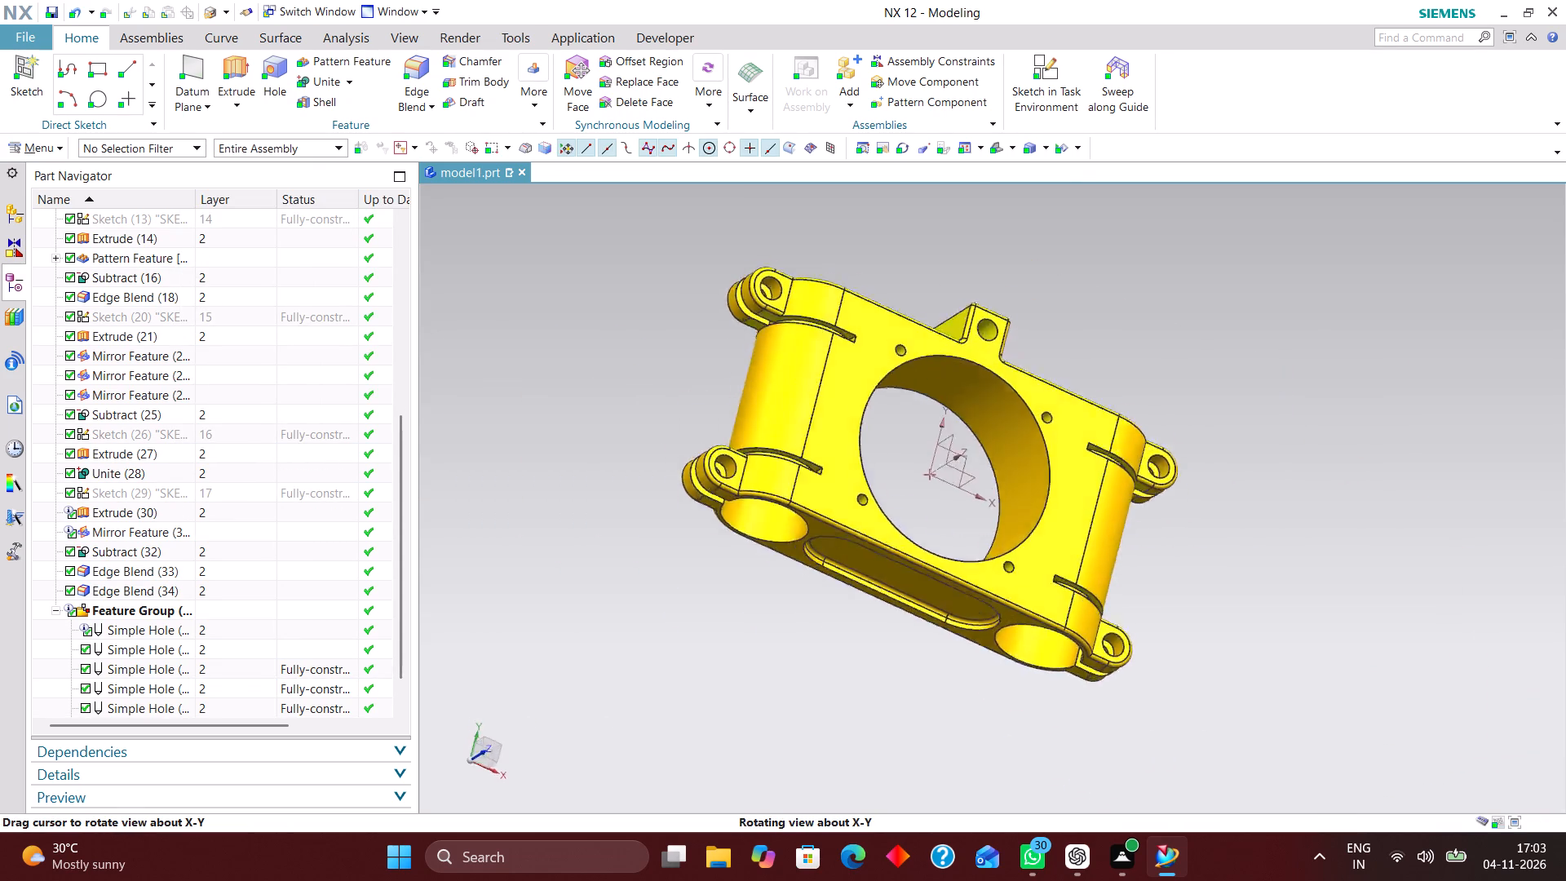
middle_drag(981, 538, 1046, 625)
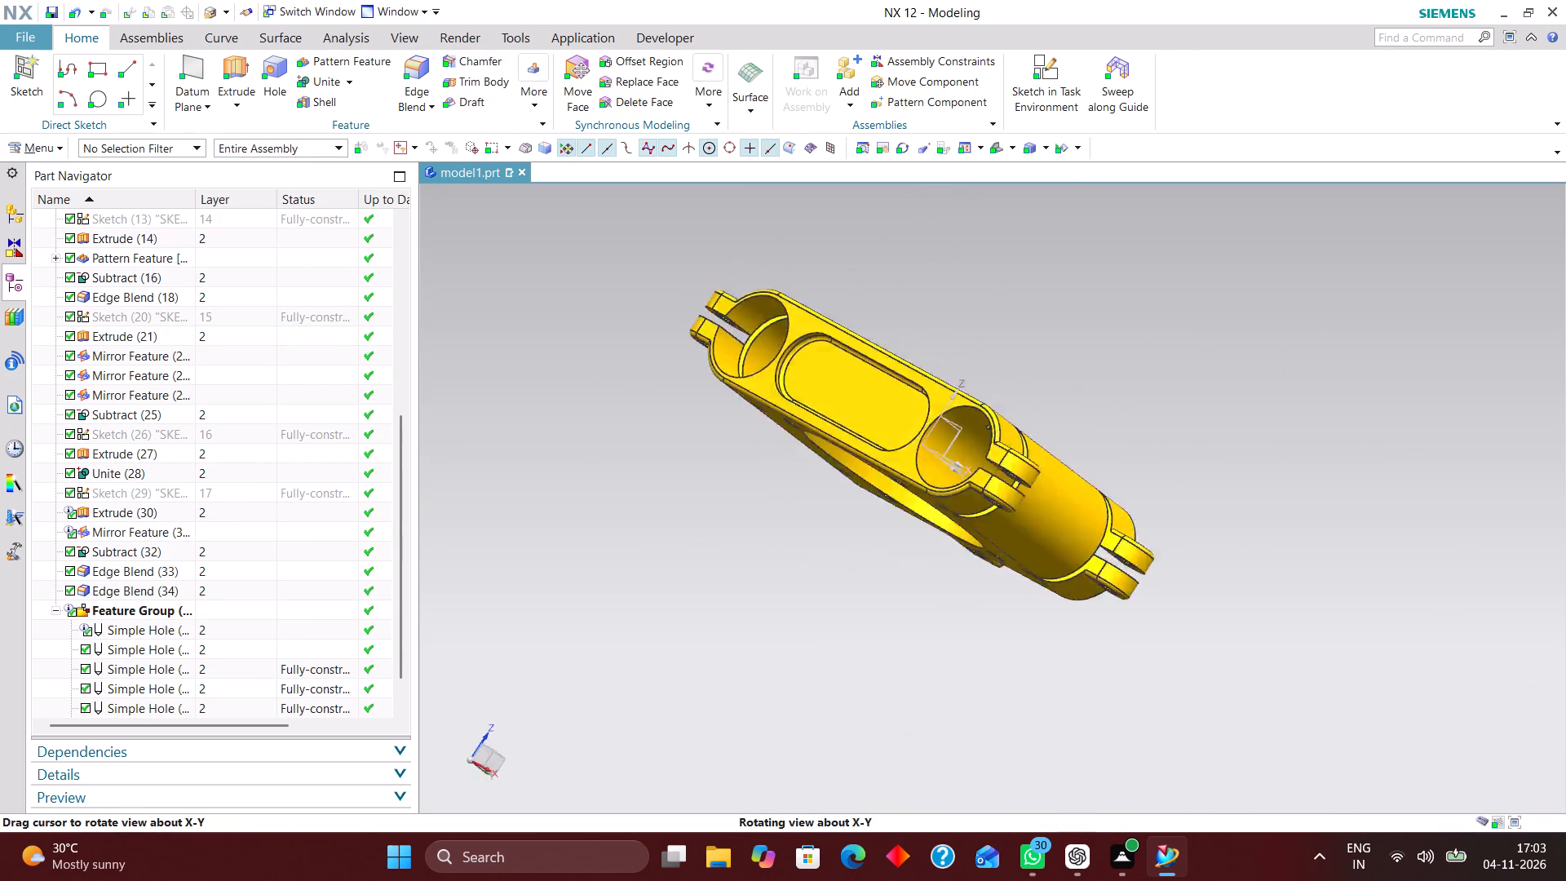
middle_drag(1046, 625, 1038, 691)
click(992, 143)
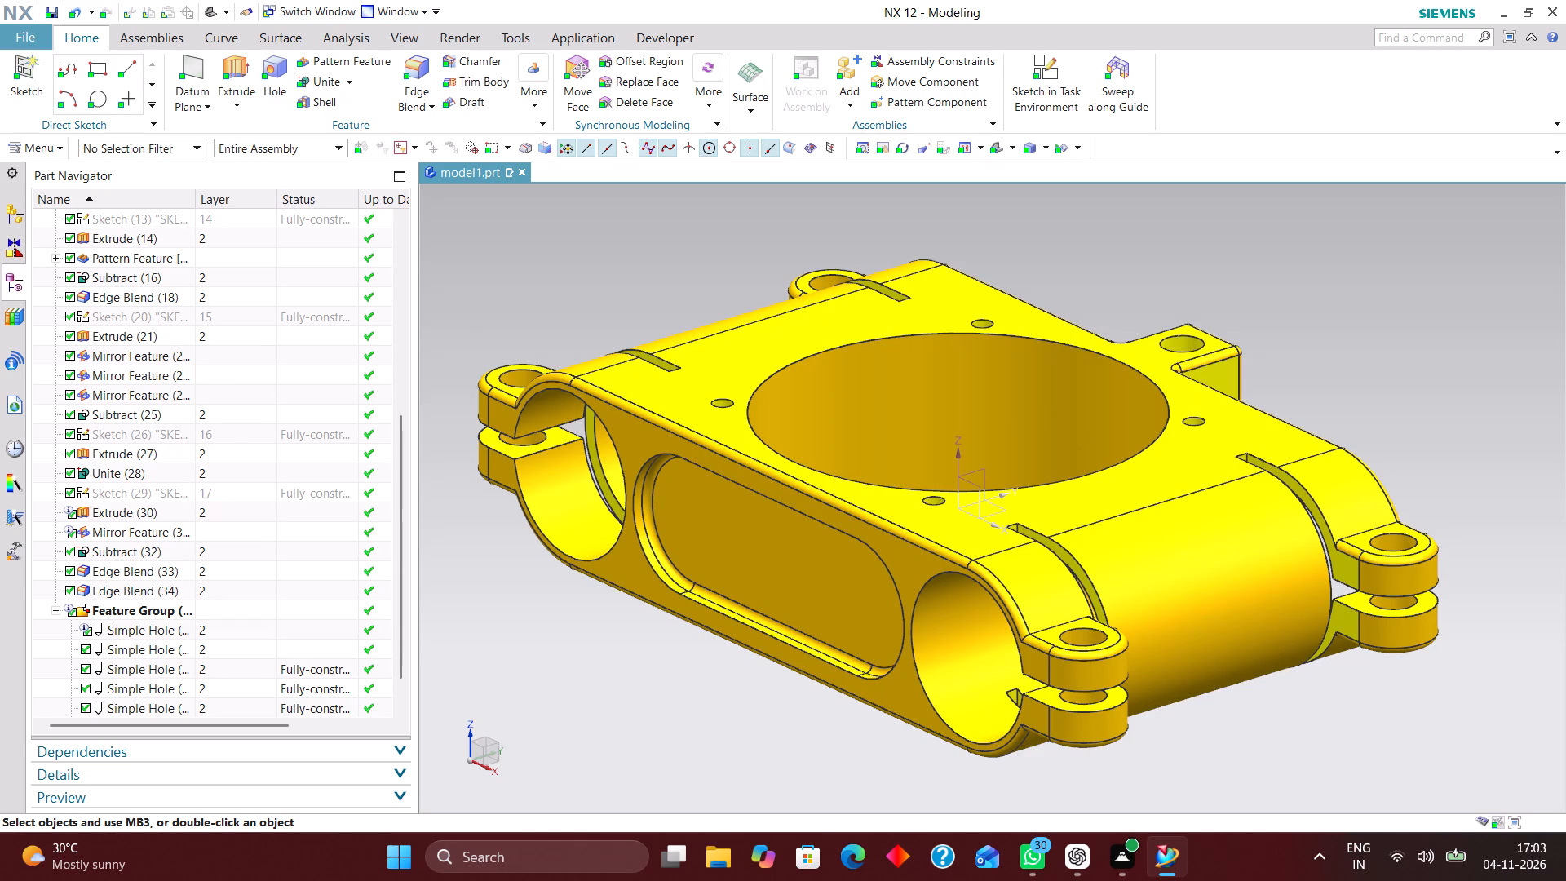
Create a new A2-size drawing in millimetres that references model1, dismissing the automatic view setup.
click(29, 34)
click(48, 64)
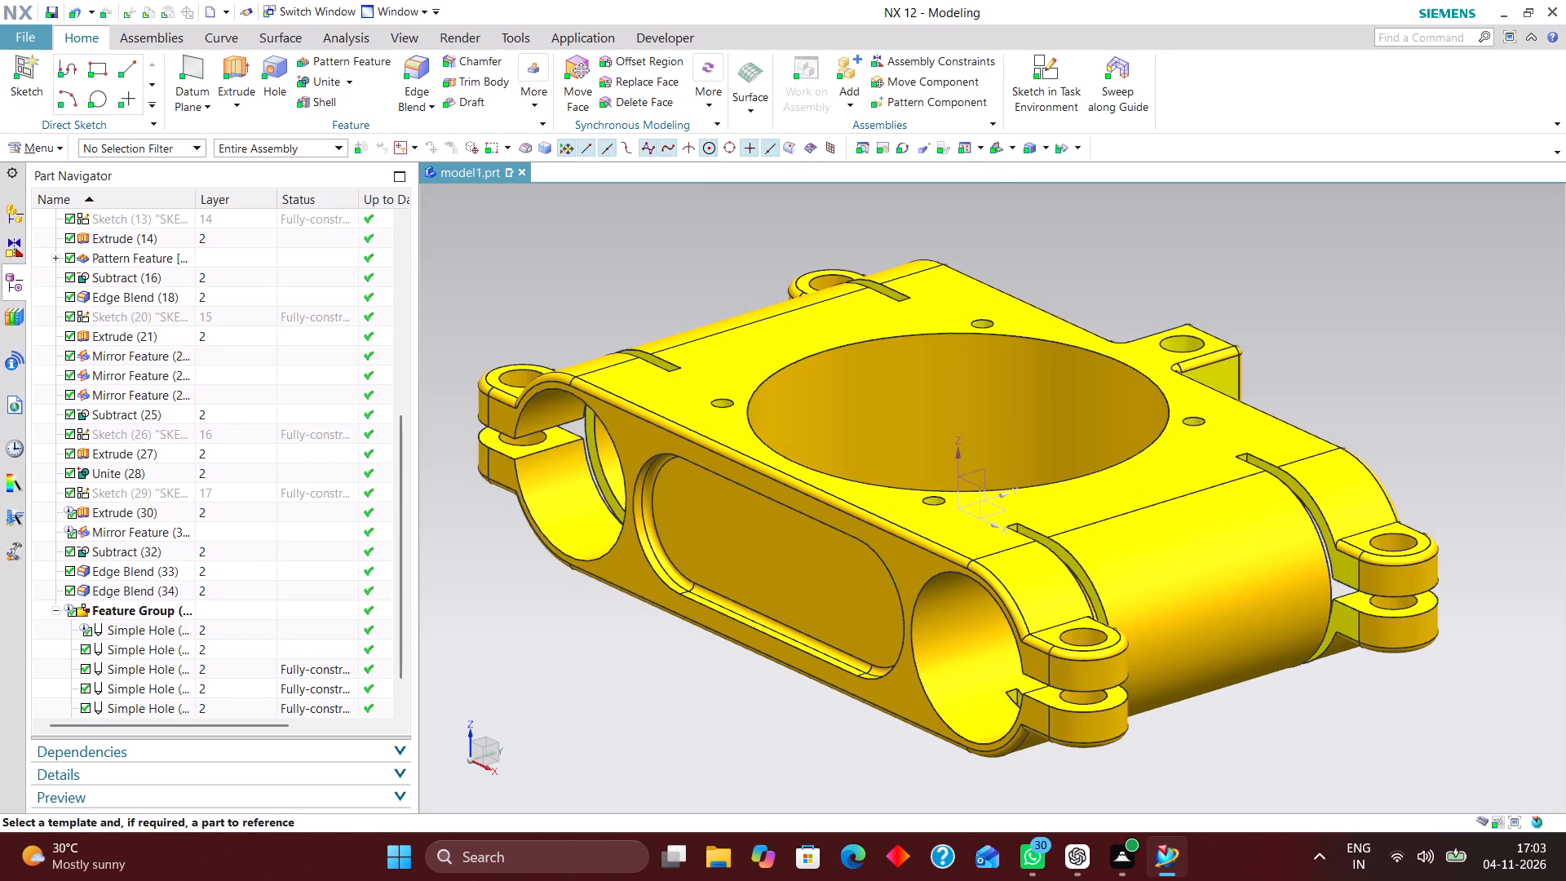
click(648, 214)
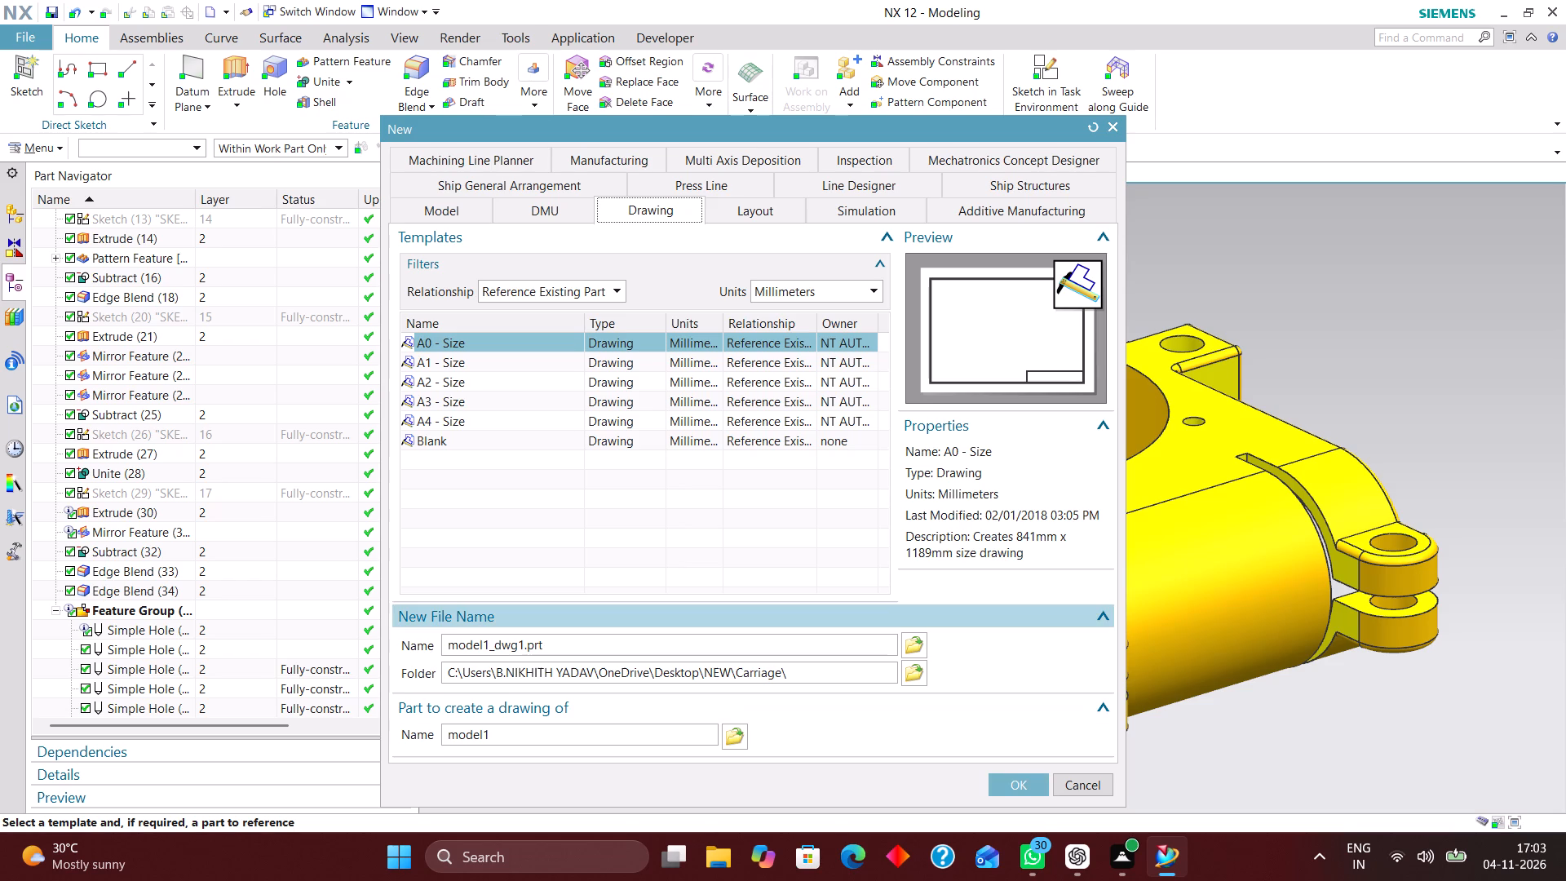
click(463, 383)
click(1028, 781)
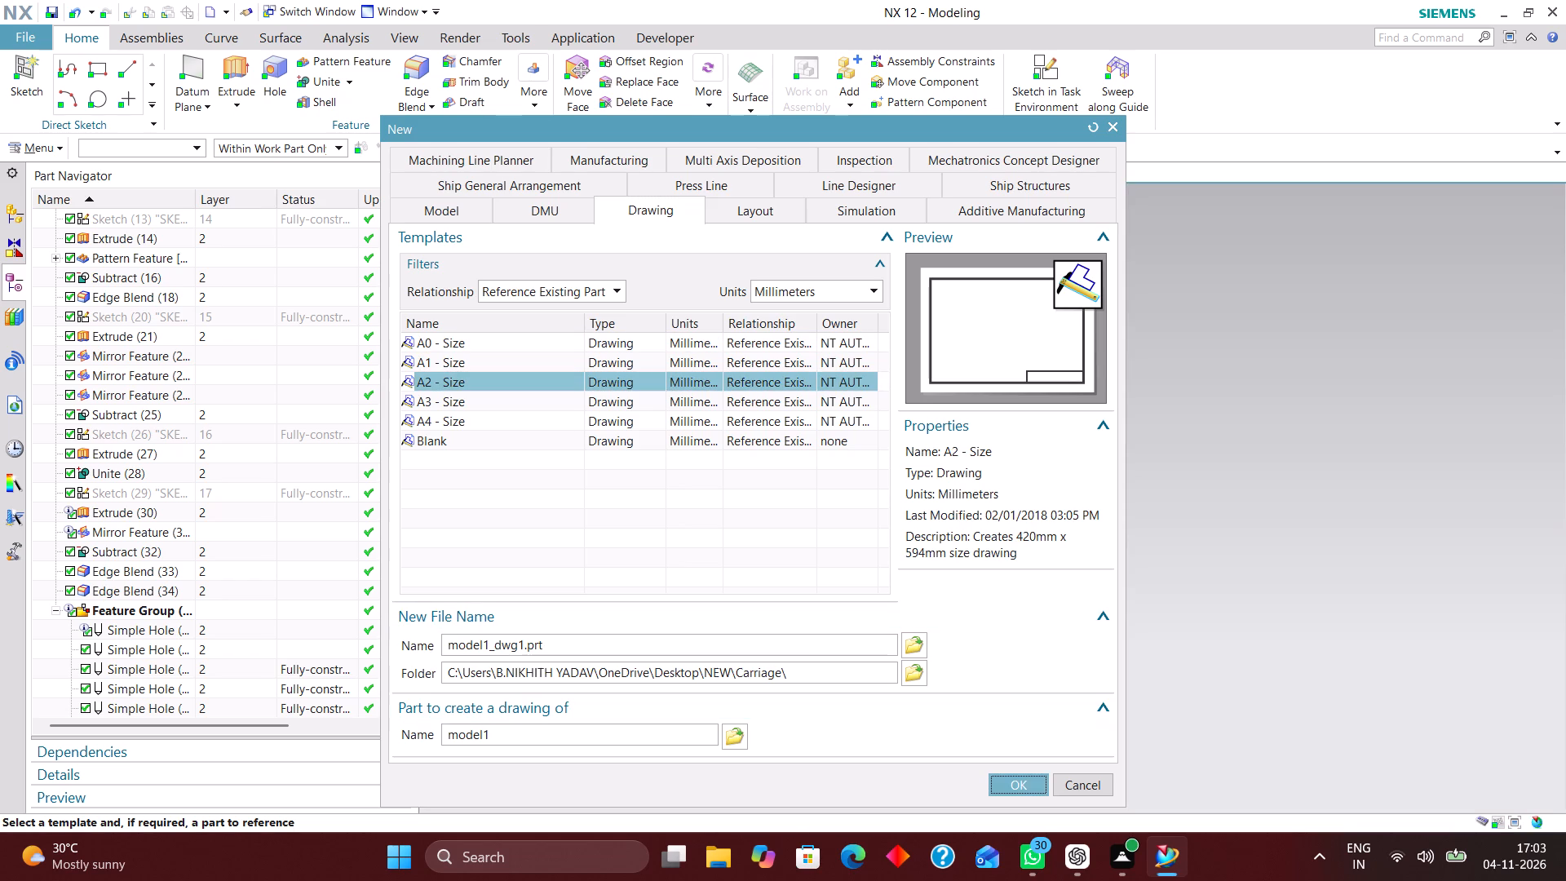
click(450, 435)
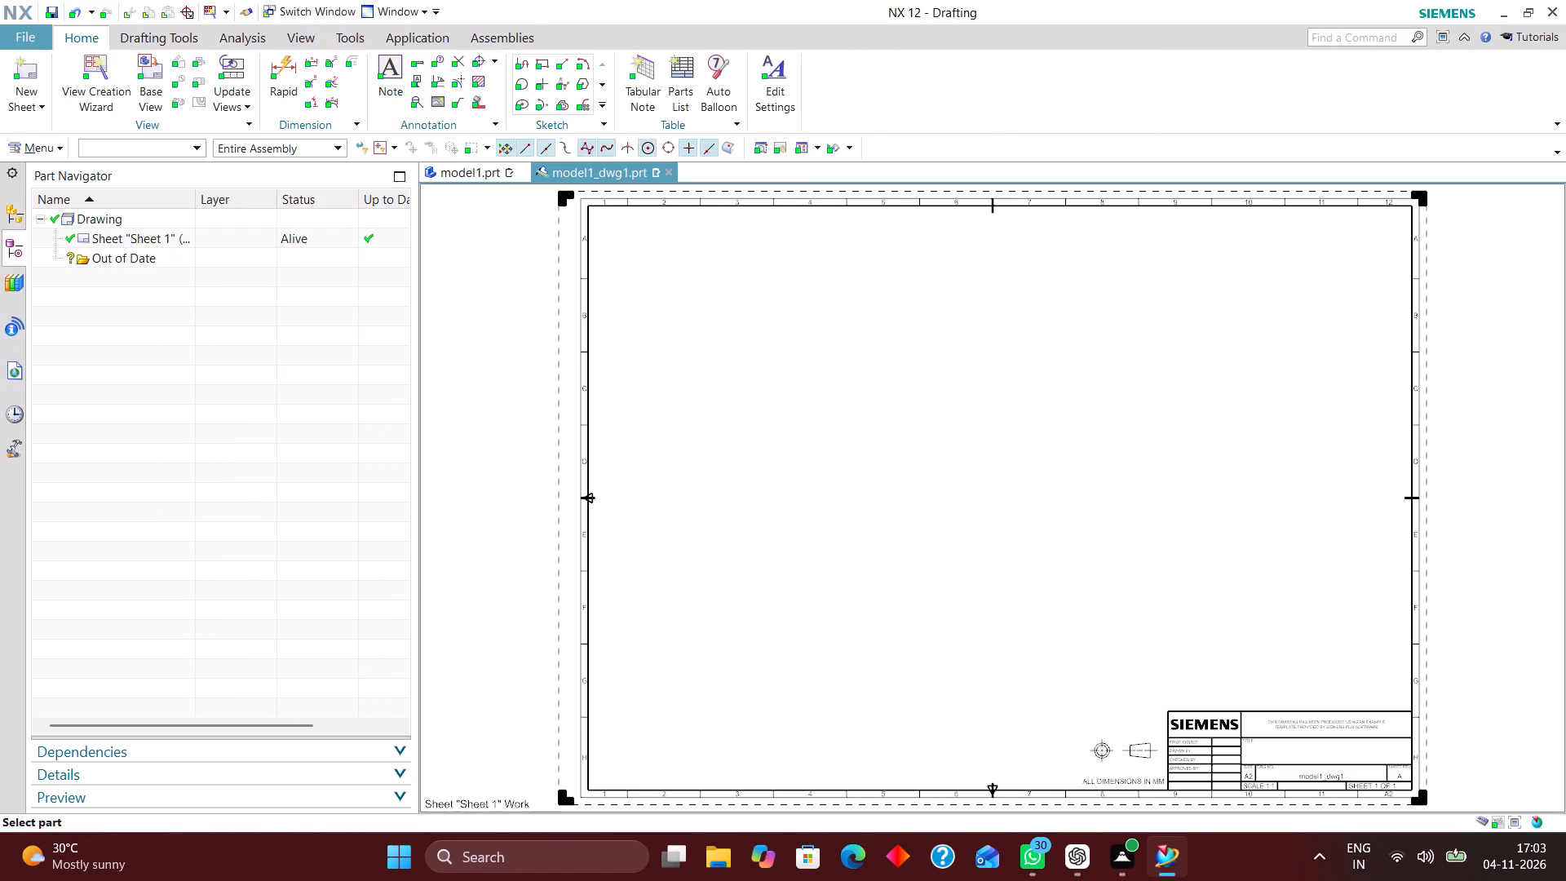
click(607, 560)
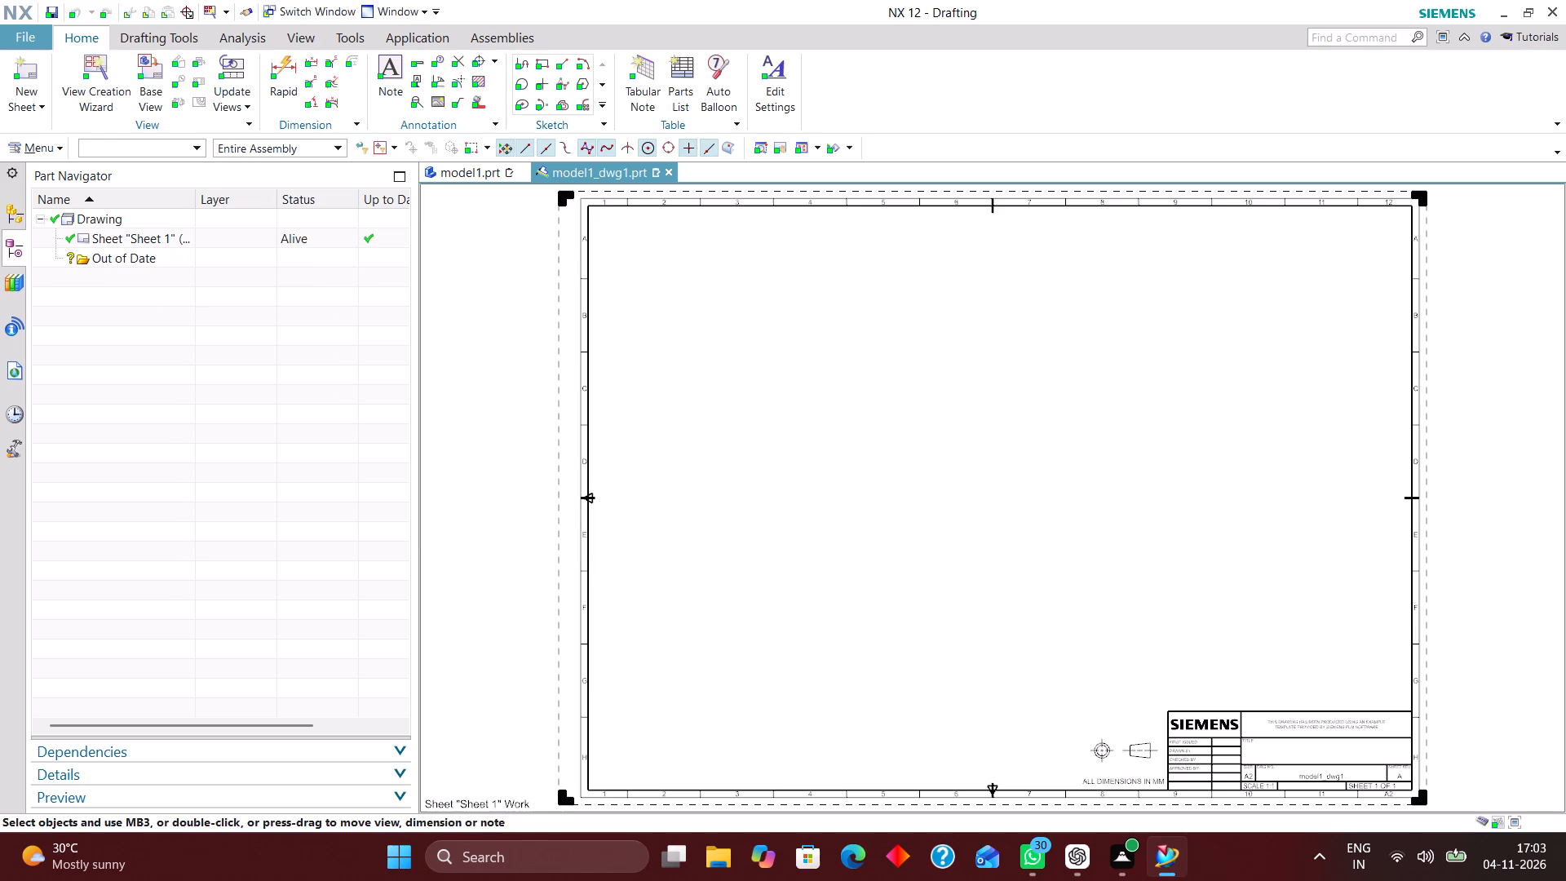
Set the drawing's work layer to 2.
click(155, 72)
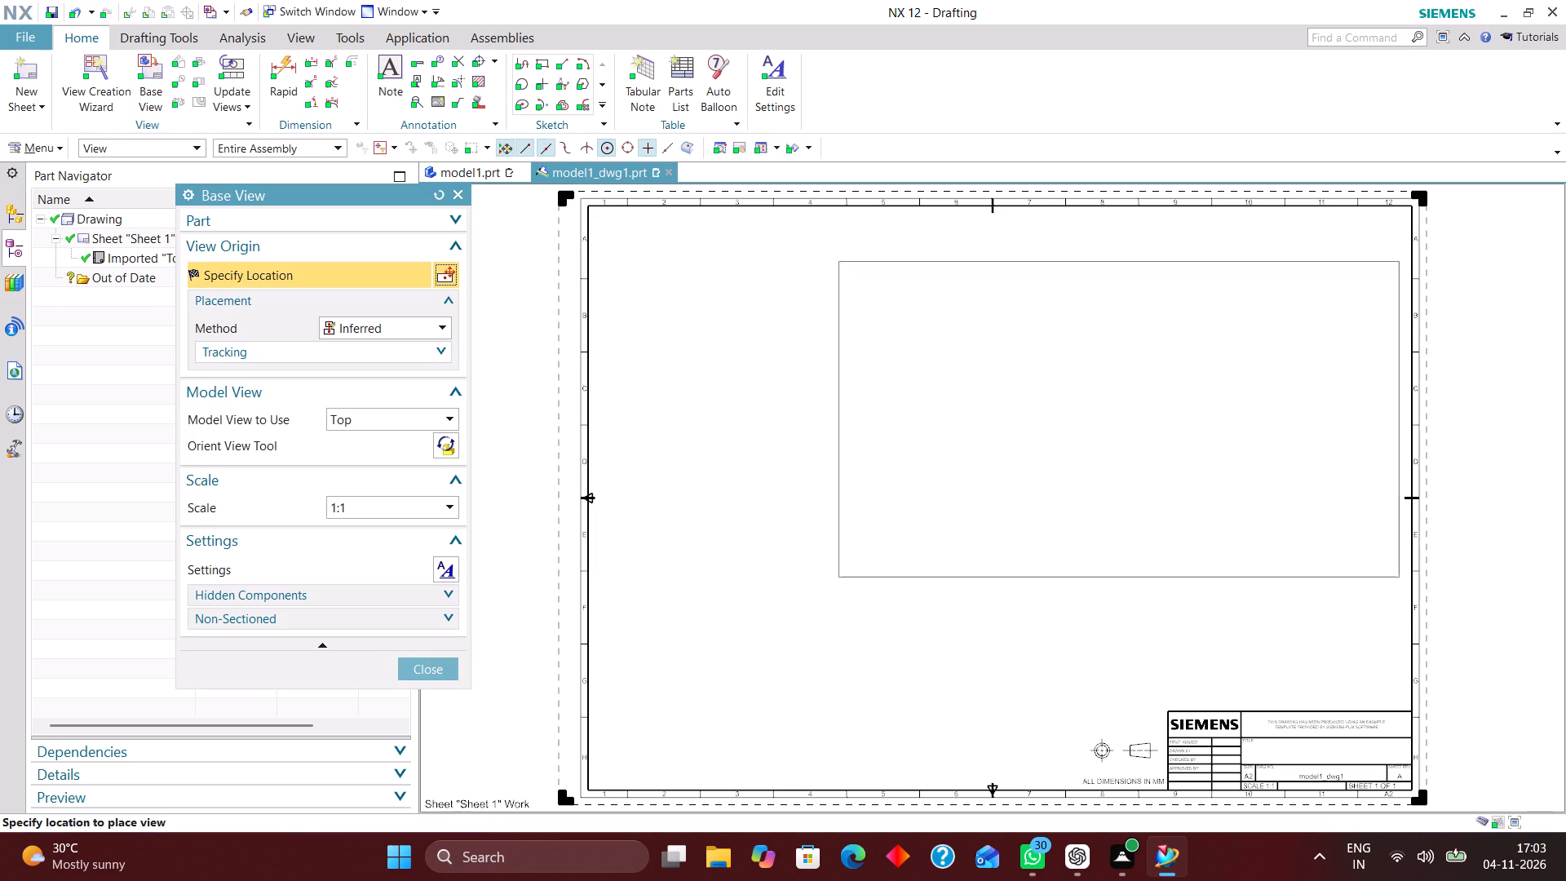
click(435, 673)
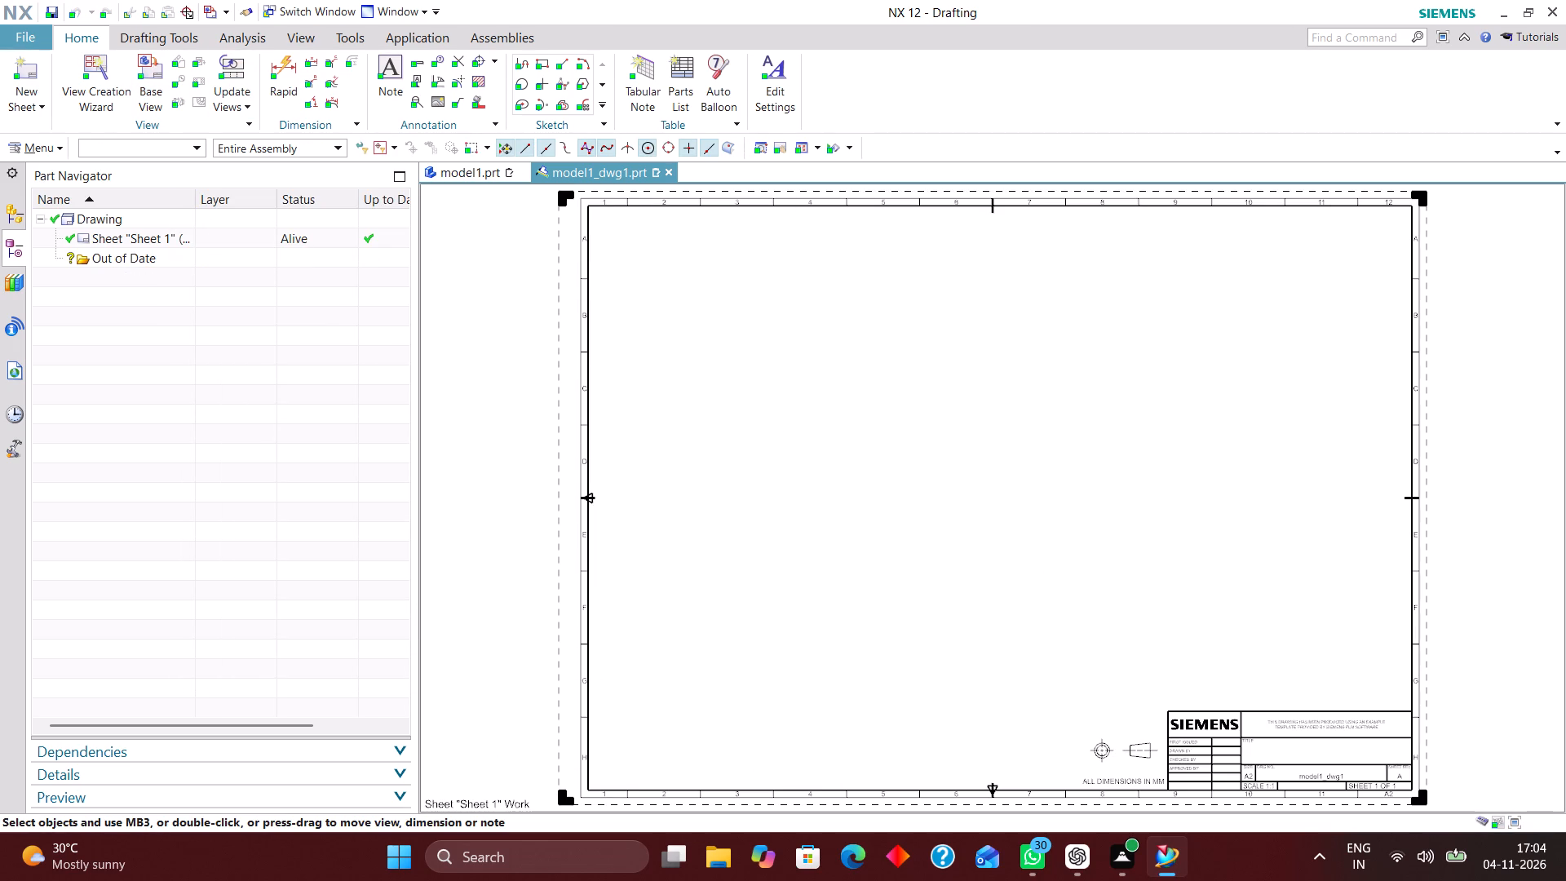
key(ctrl+l)
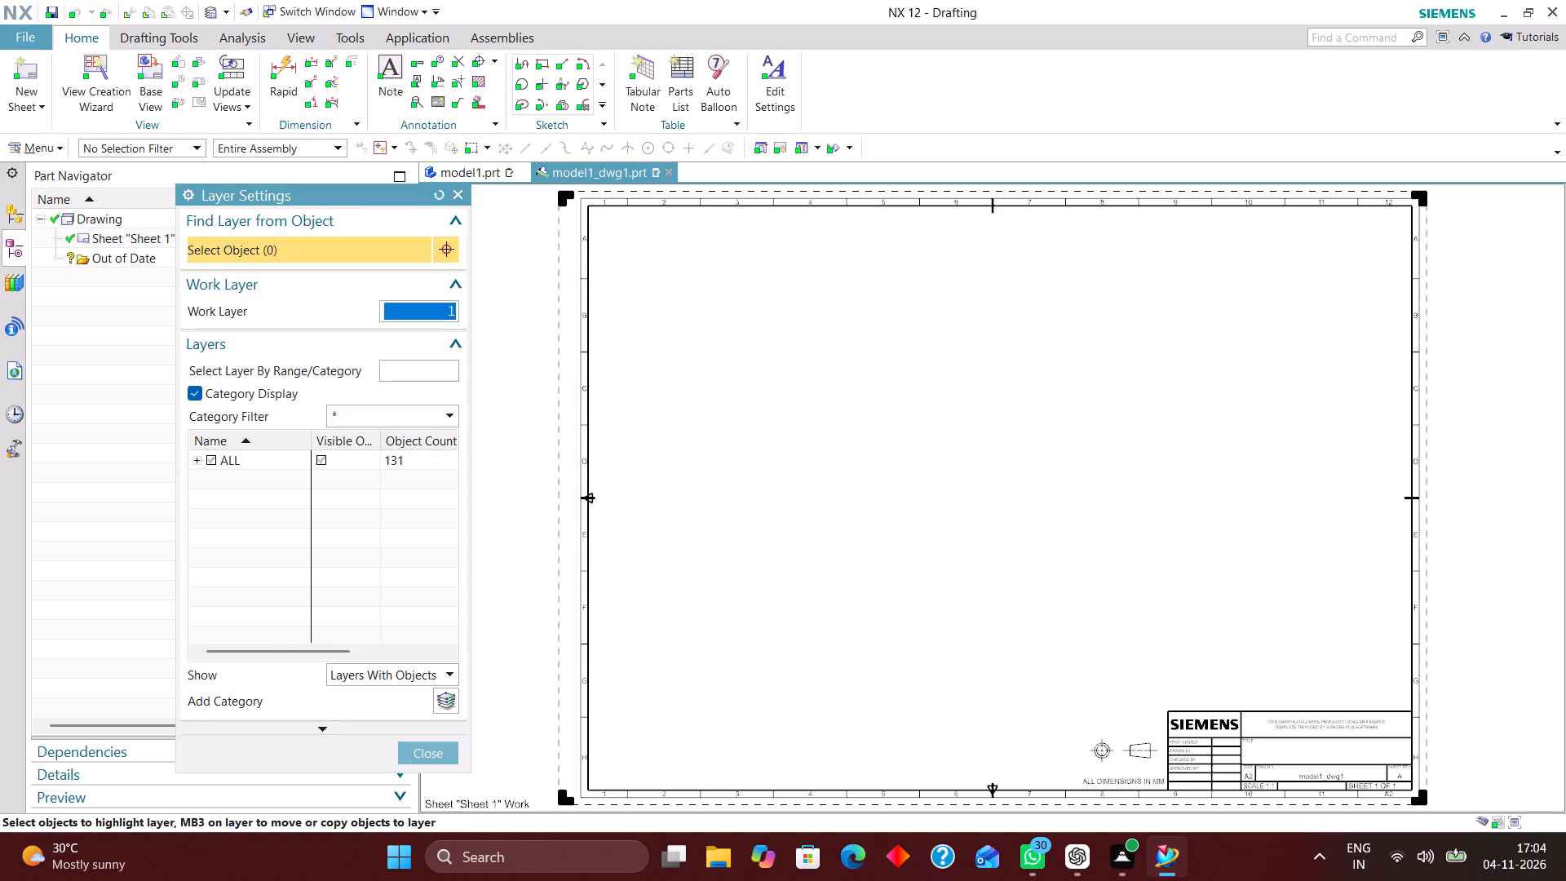
key(2)
key(Return)
click(440, 759)
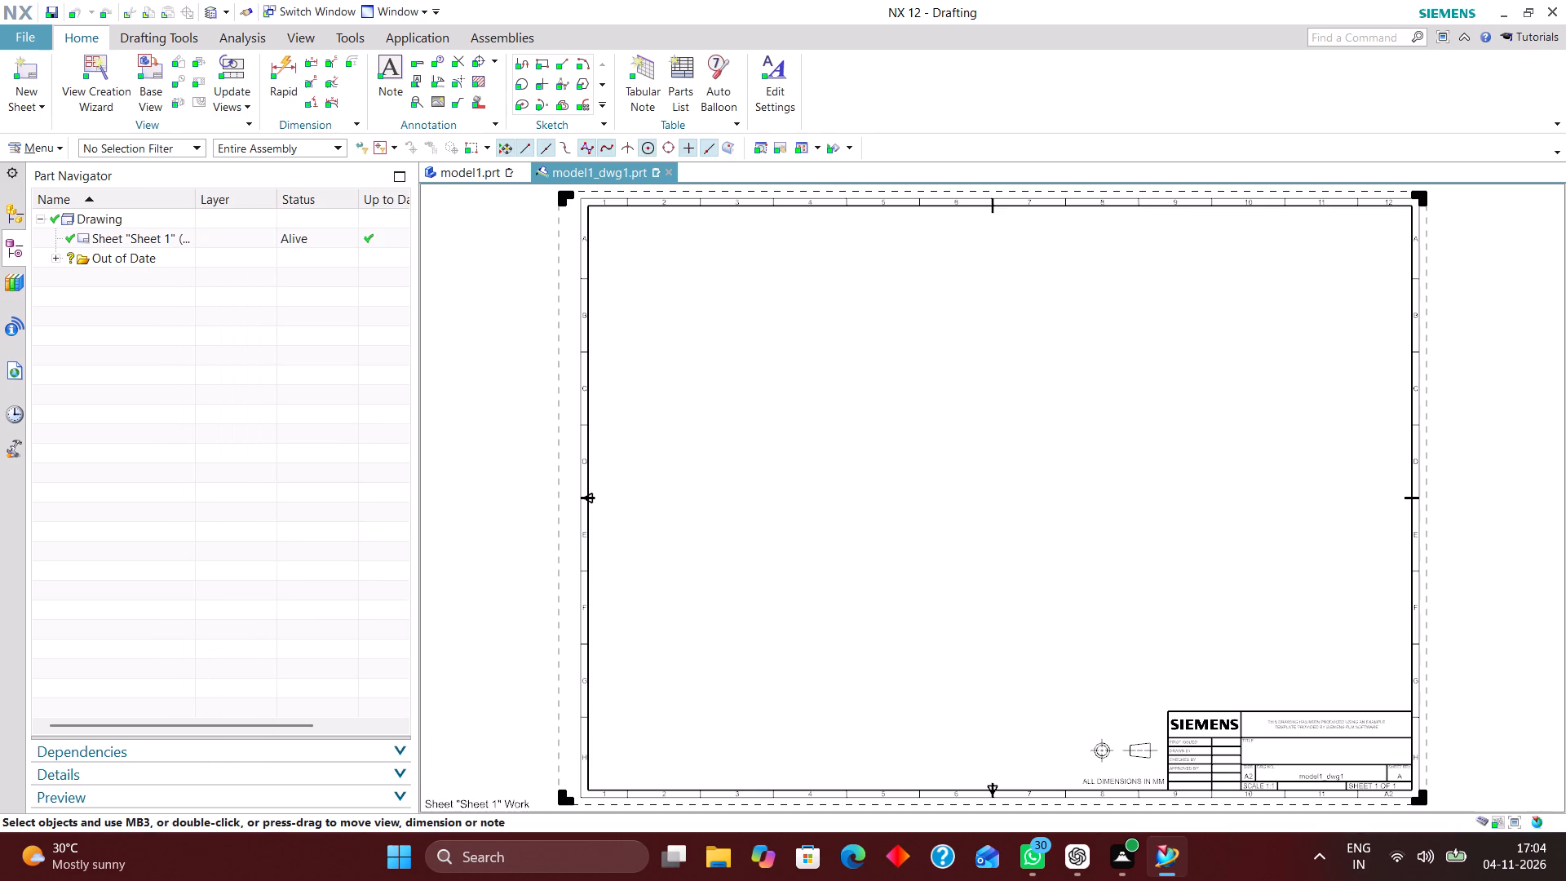
Place an Isometric base view of the clamp body at 1:1 scale in the upper-right area of the sheet, without projected views.
click(155, 66)
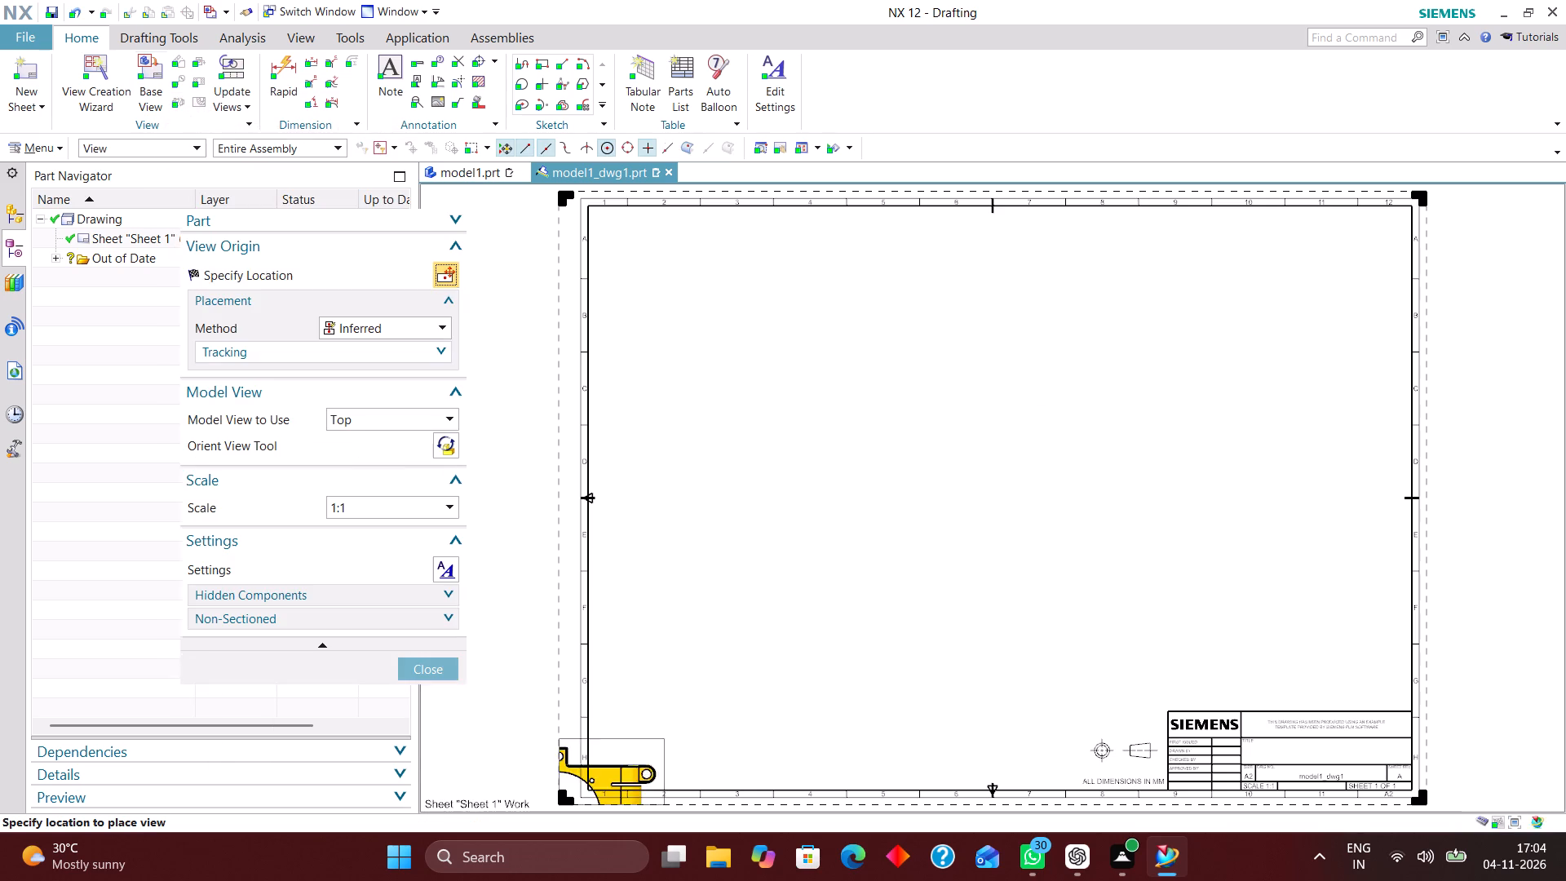
click(401, 333)
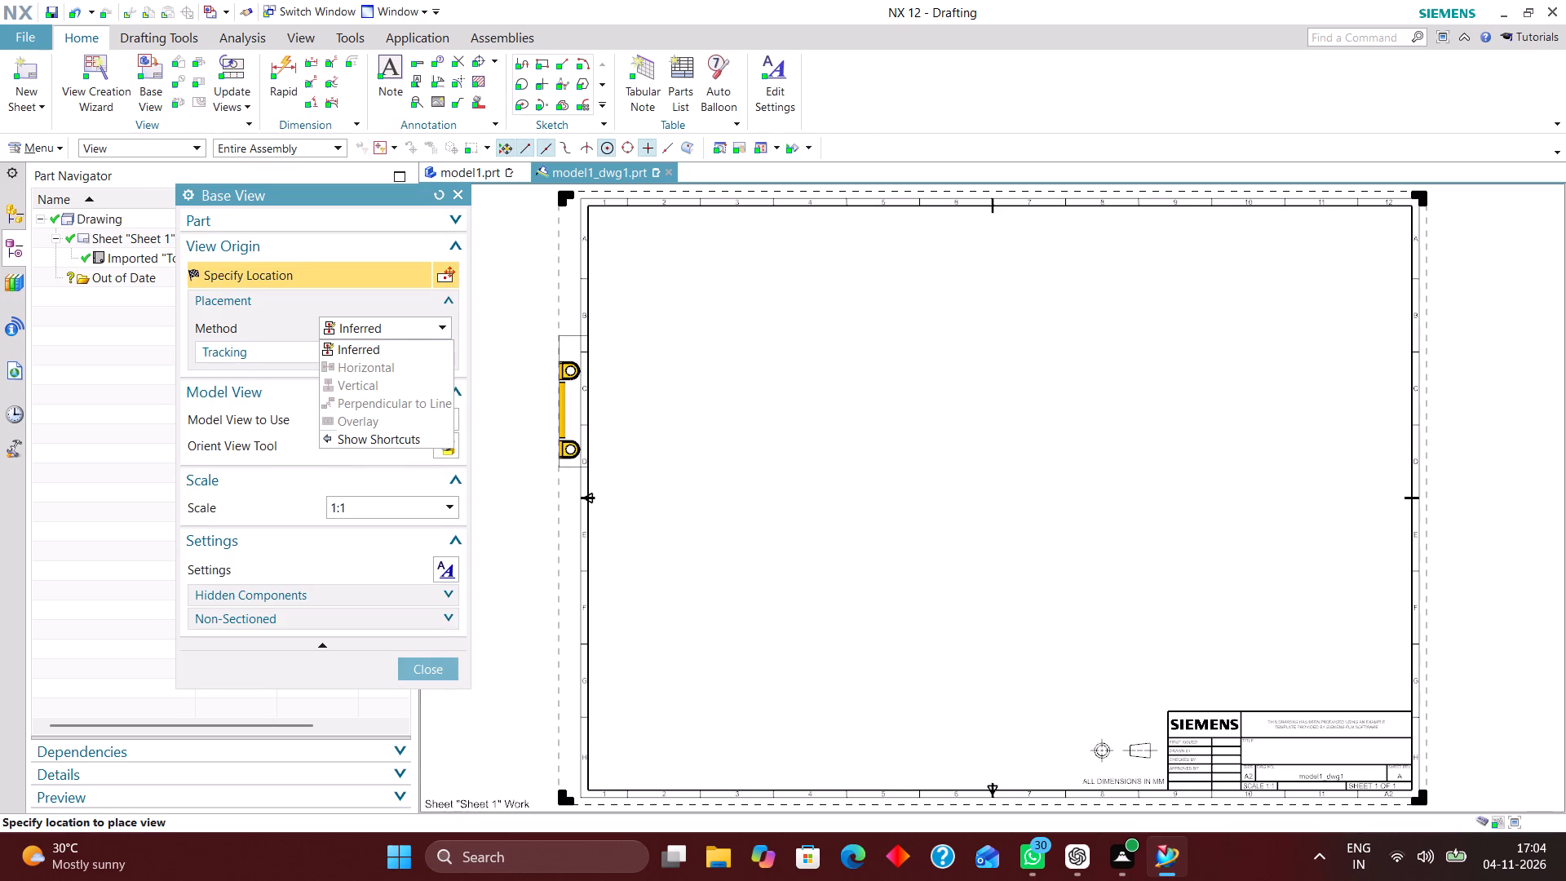
click(422, 330)
click(422, 411)
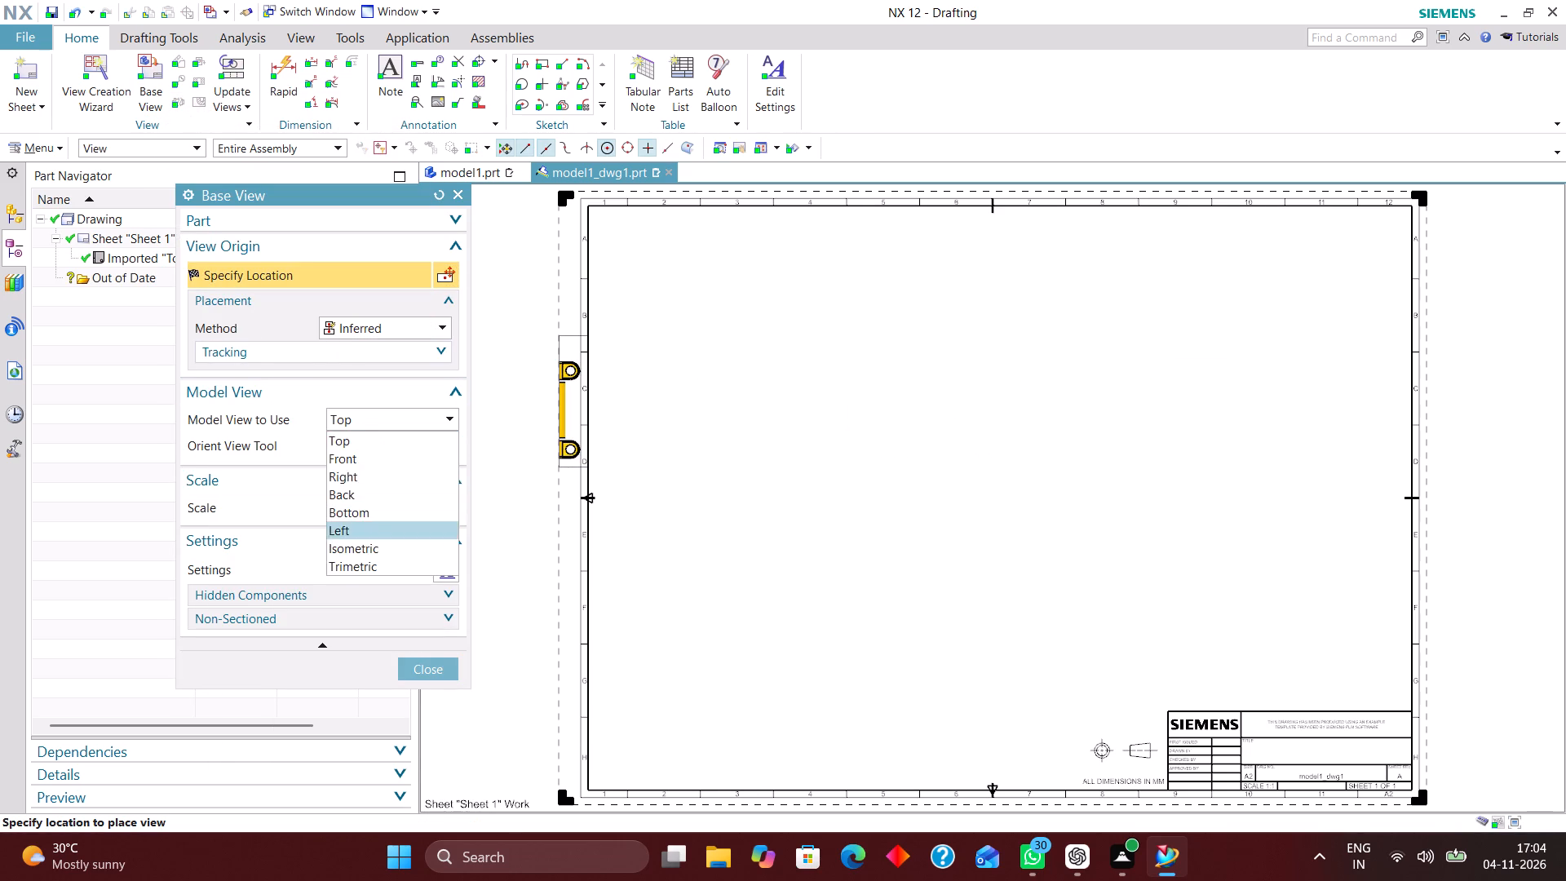
click(401, 549)
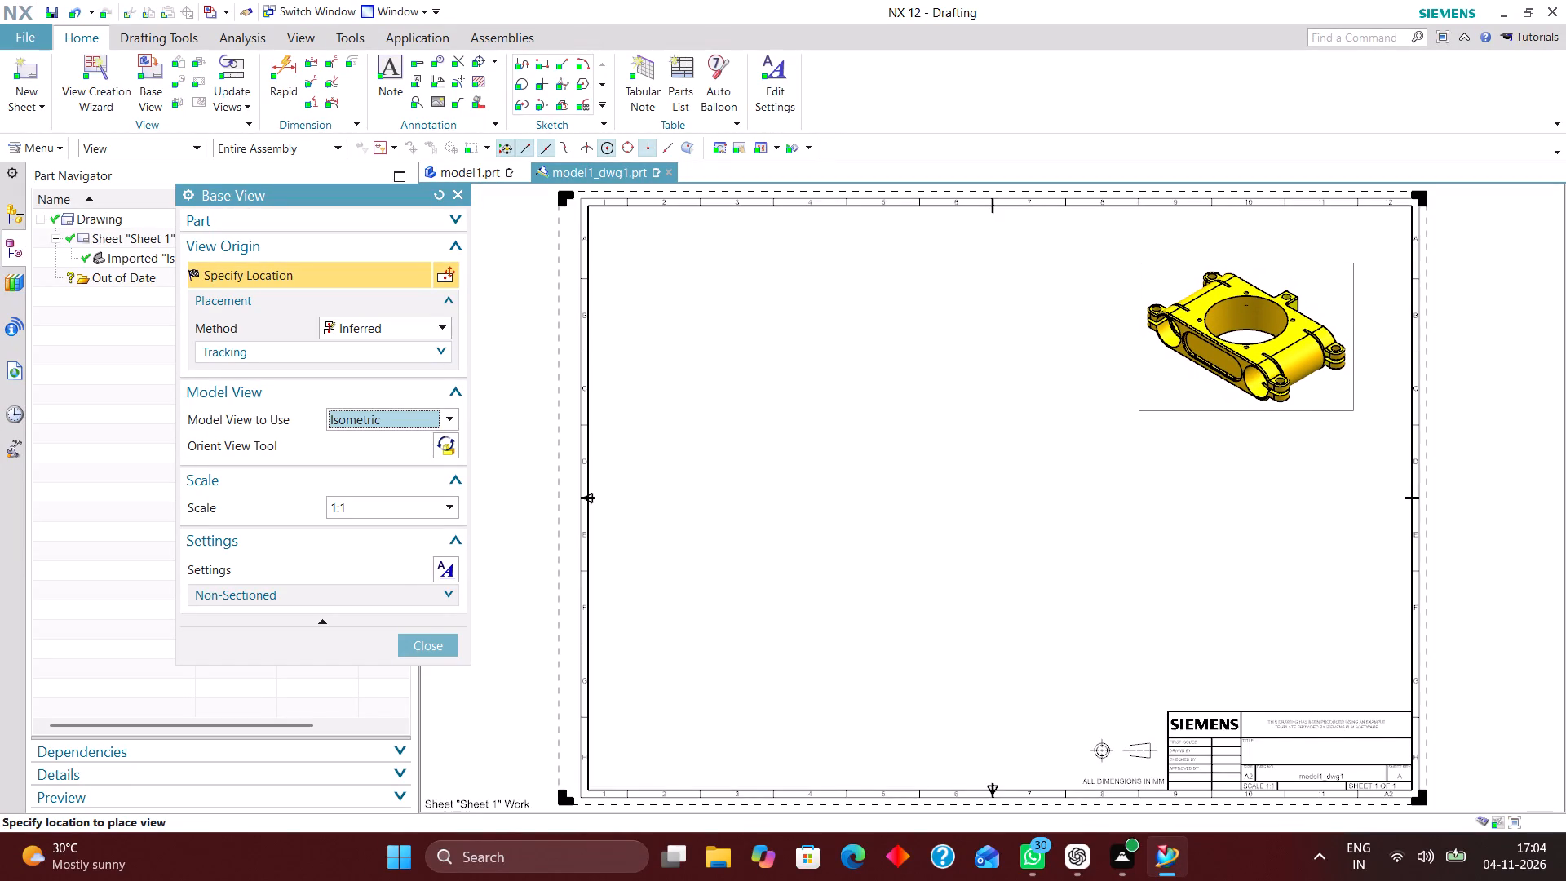
click(1240, 348)
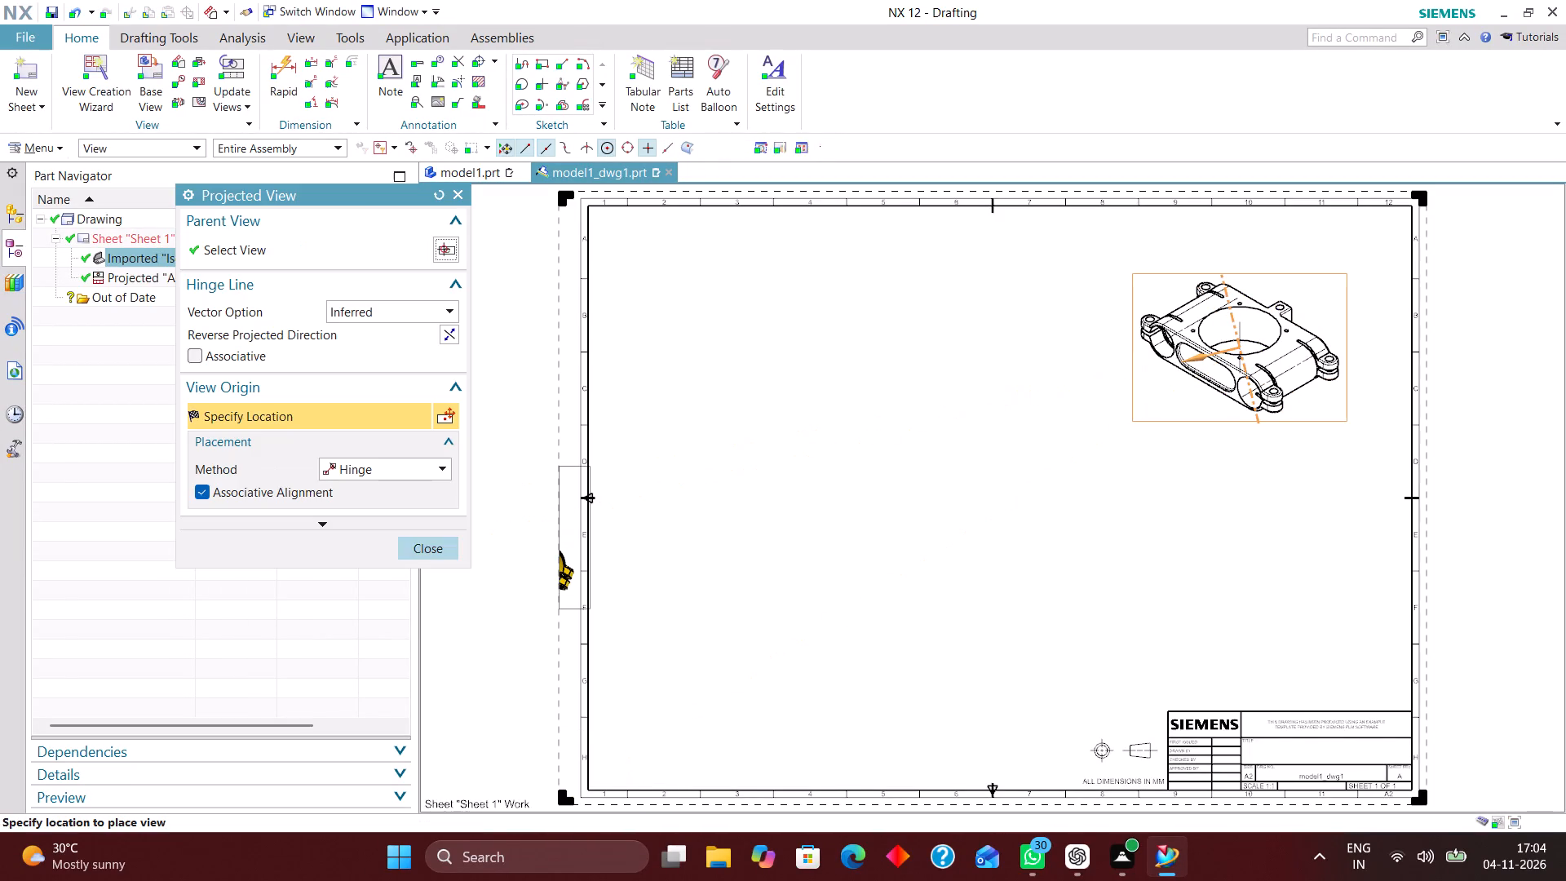
click(419, 548)
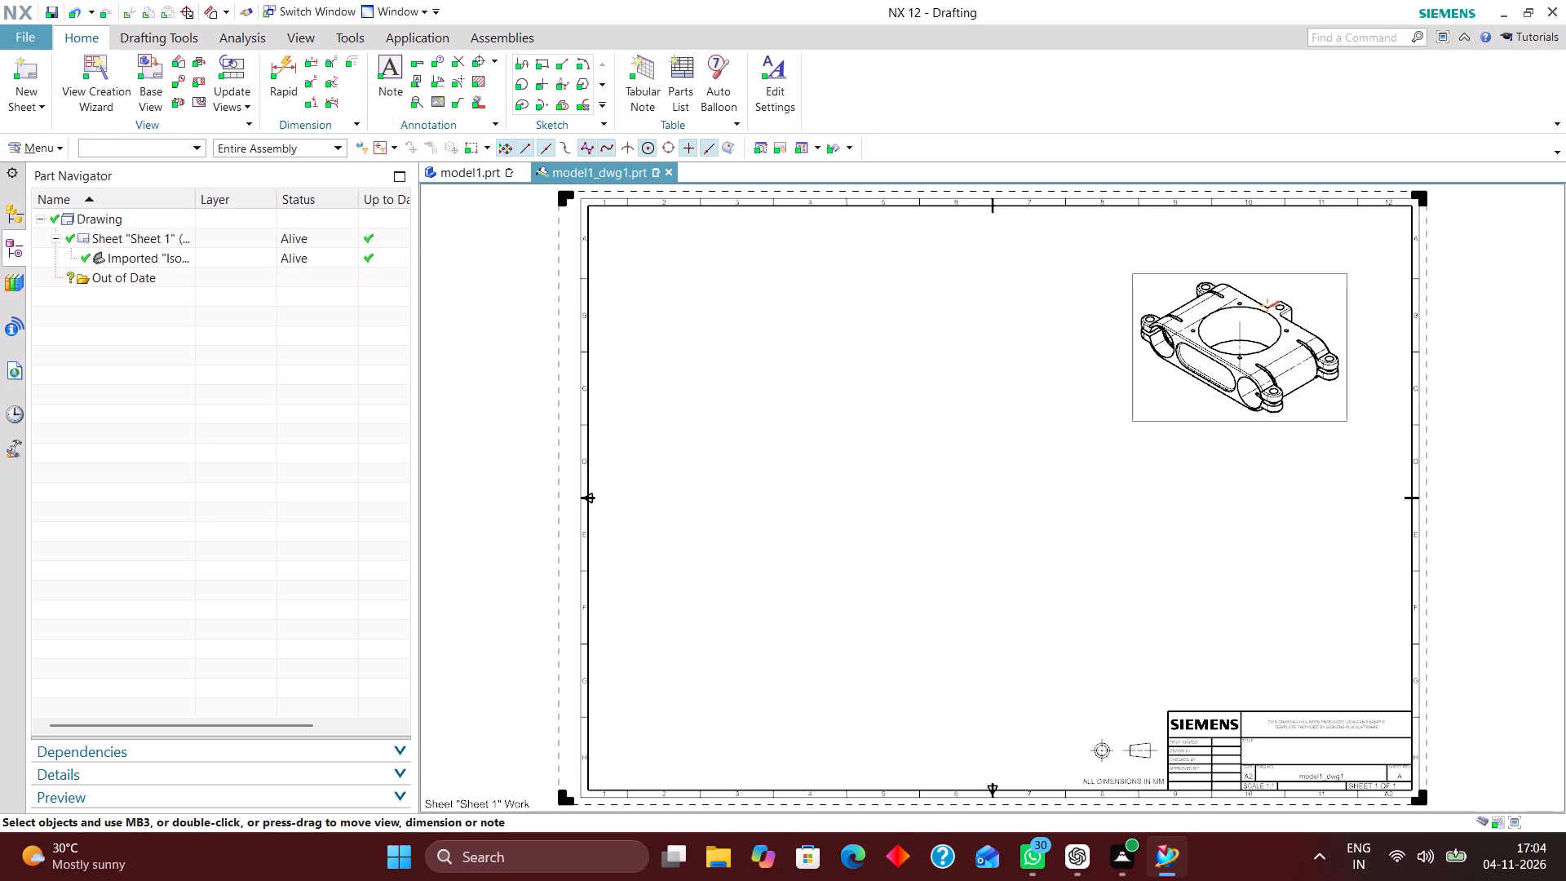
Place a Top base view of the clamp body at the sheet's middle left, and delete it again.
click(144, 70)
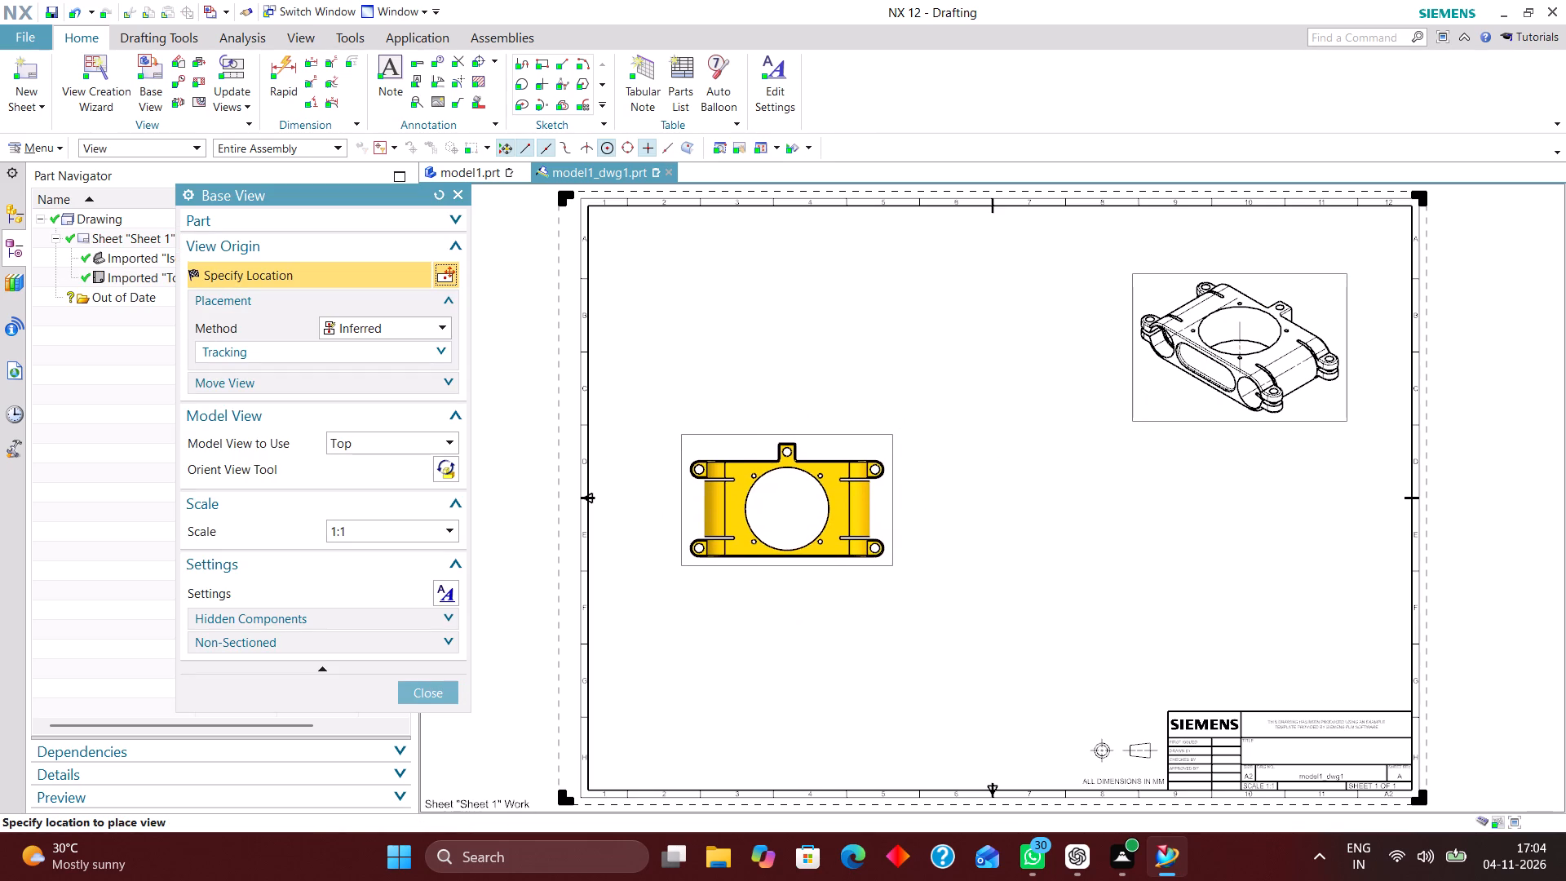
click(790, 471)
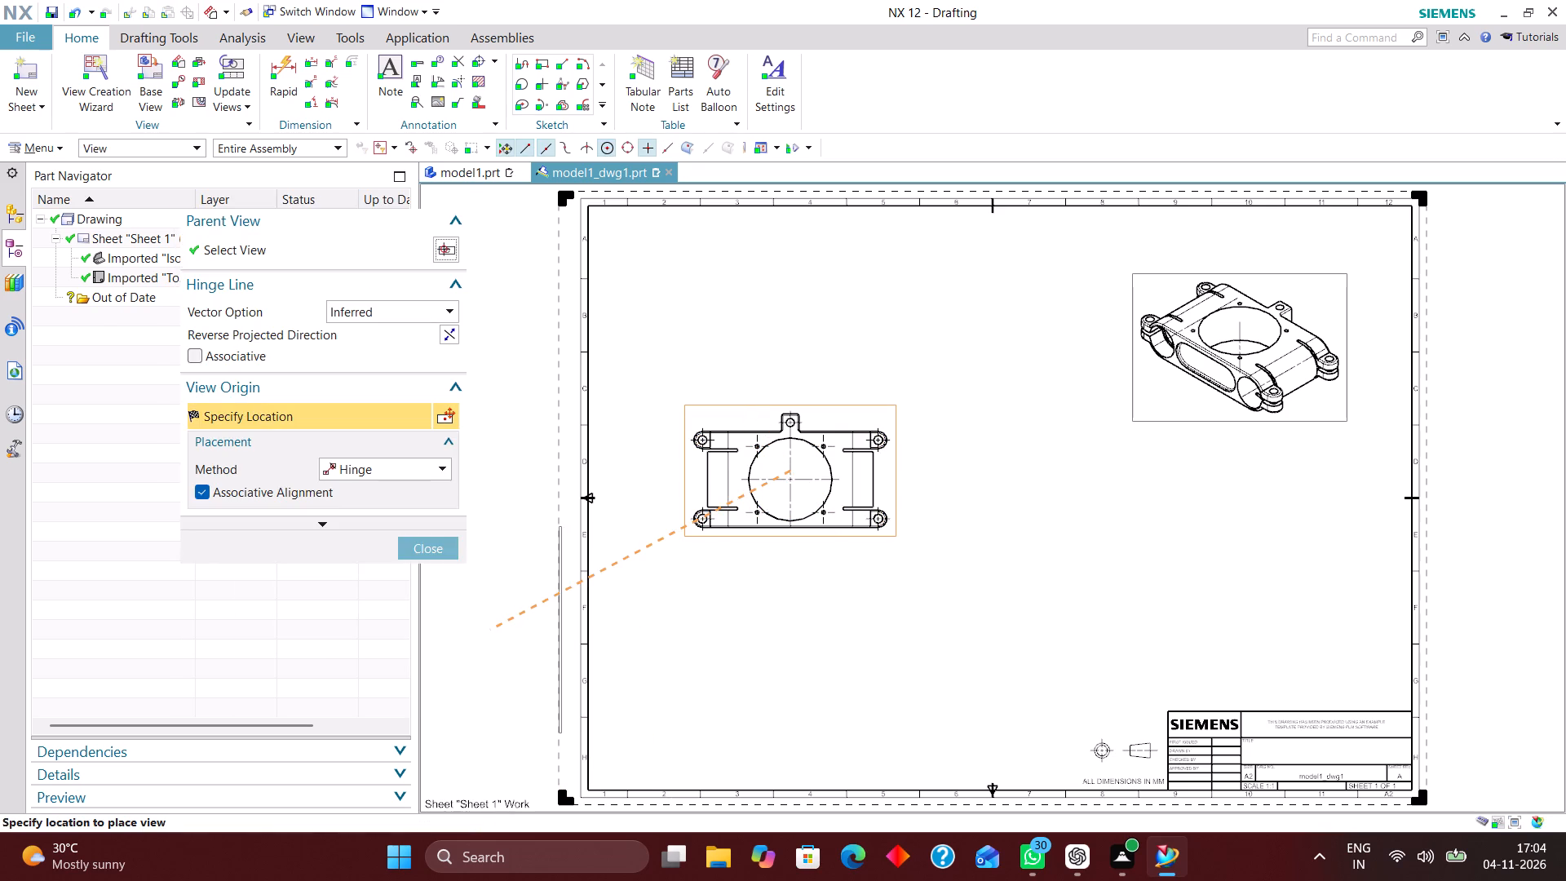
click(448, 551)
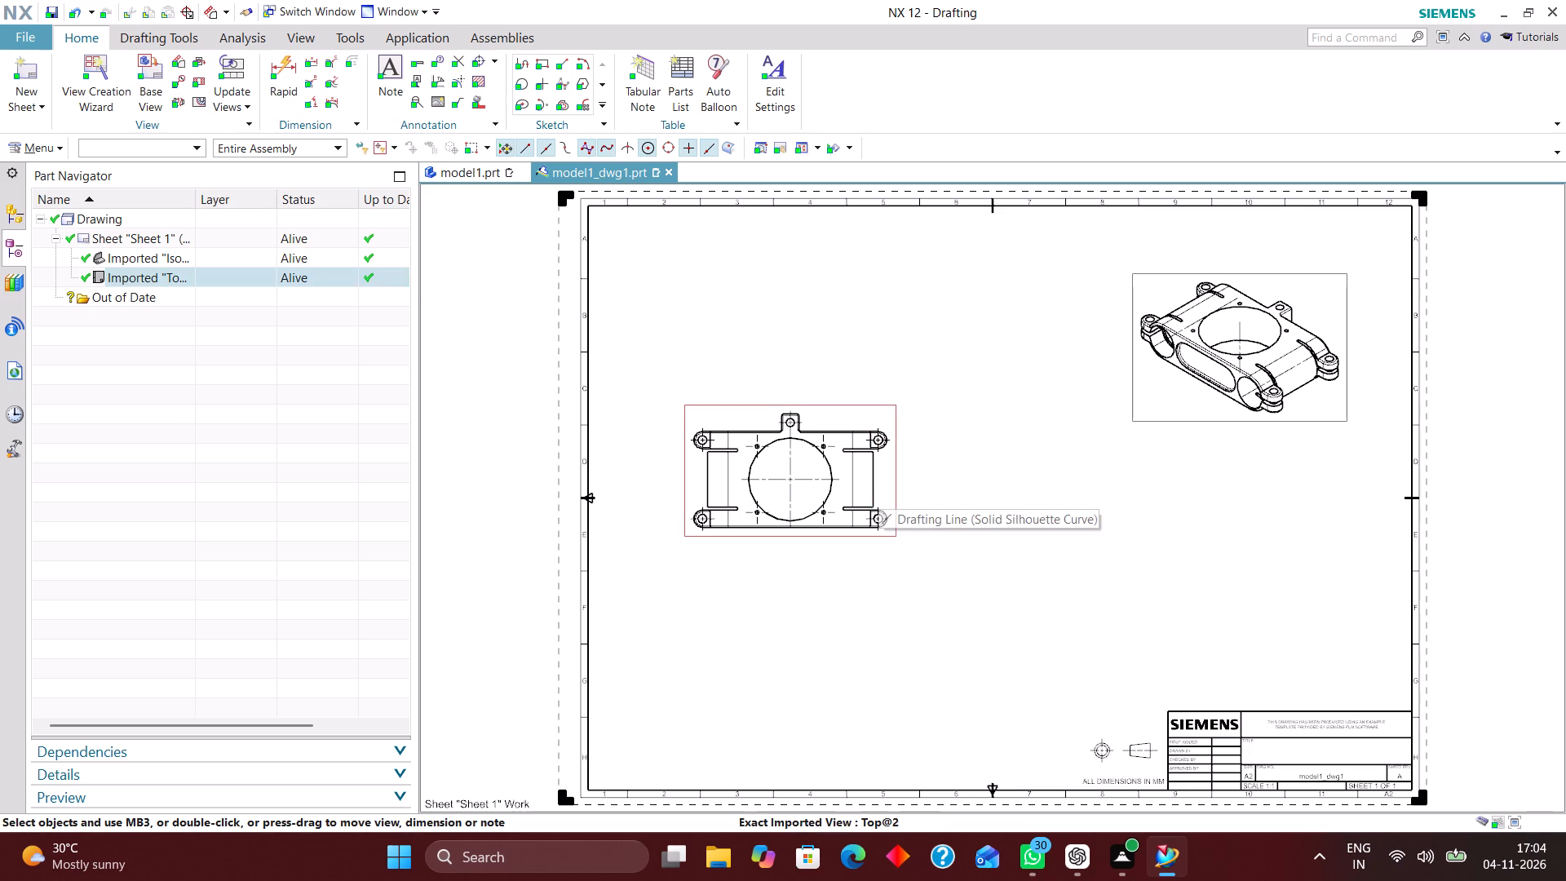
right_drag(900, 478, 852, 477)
Place a 1:1 Top base view at the sheet's middle left, reoriented so the single lug points down, without projected views.
click(142, 62)
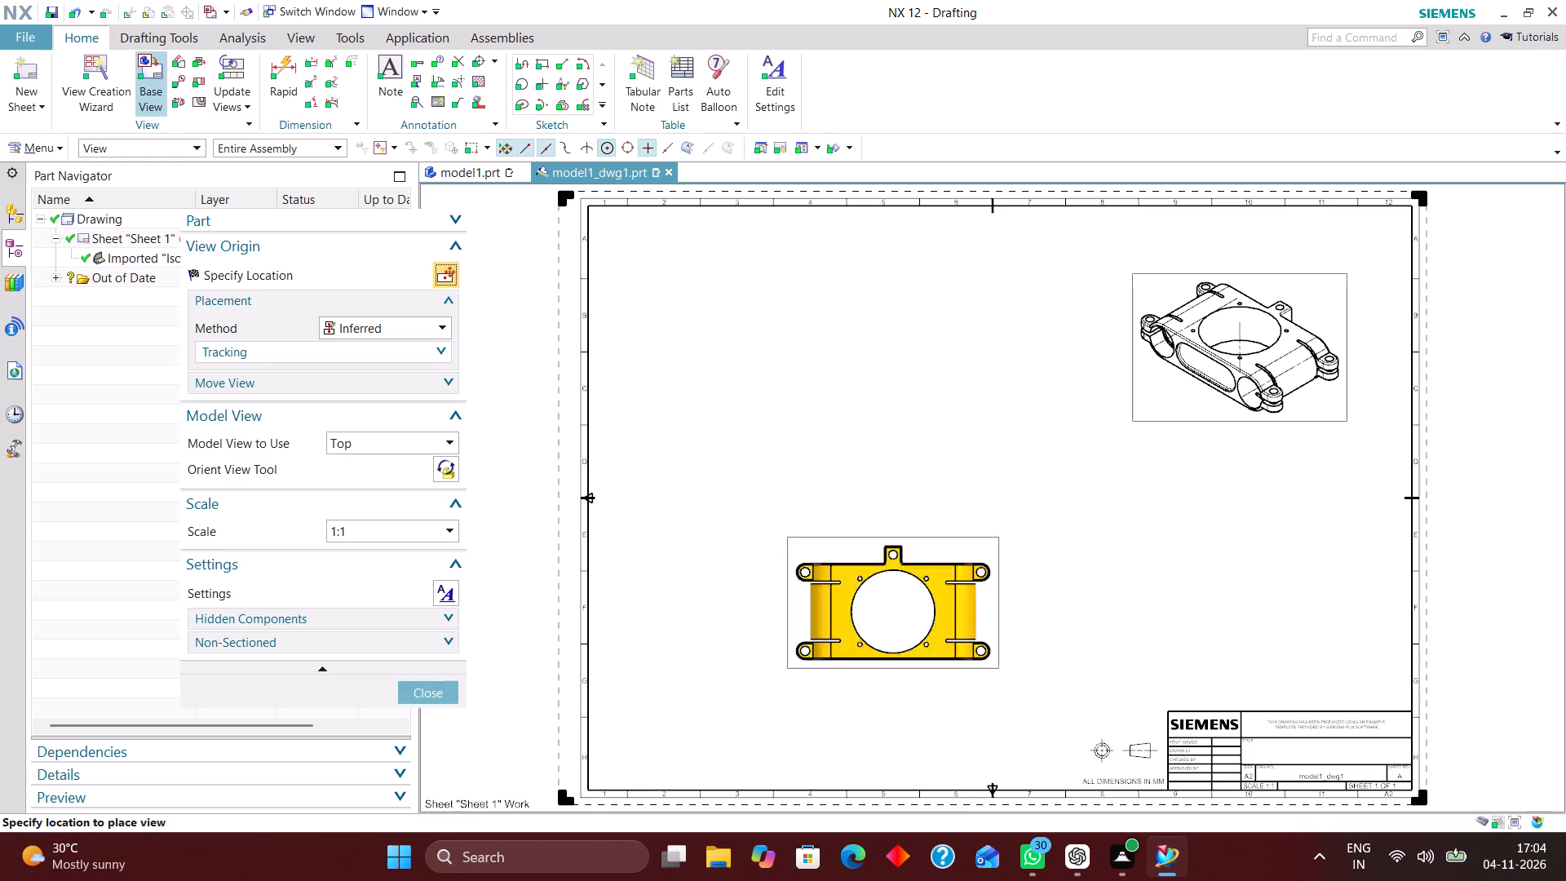
click(449, 471)
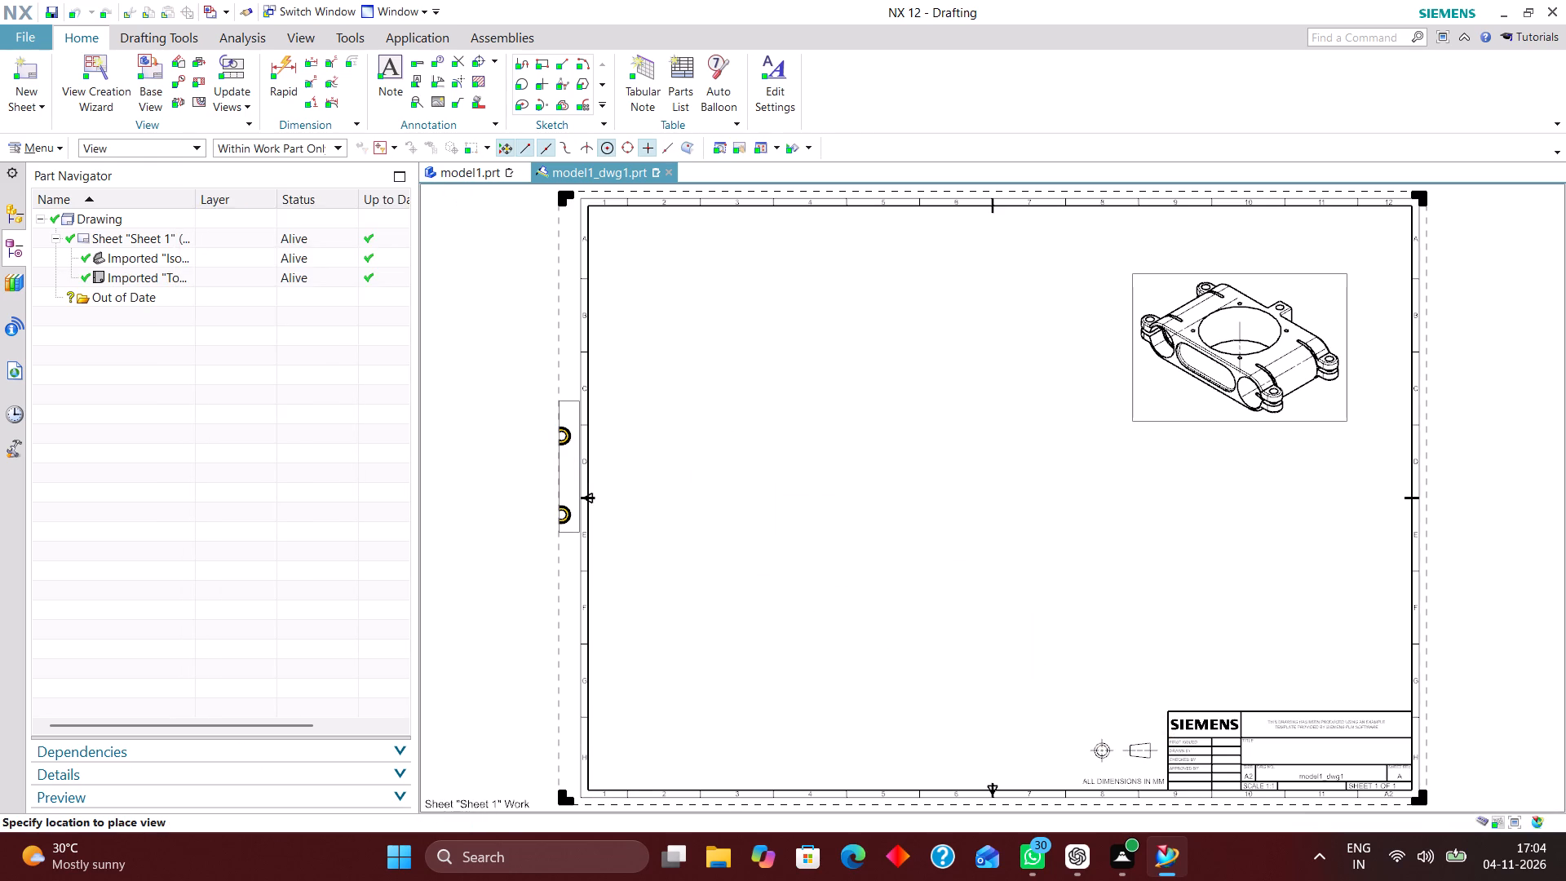
middle_drag(1429, 763, 1363, 747)
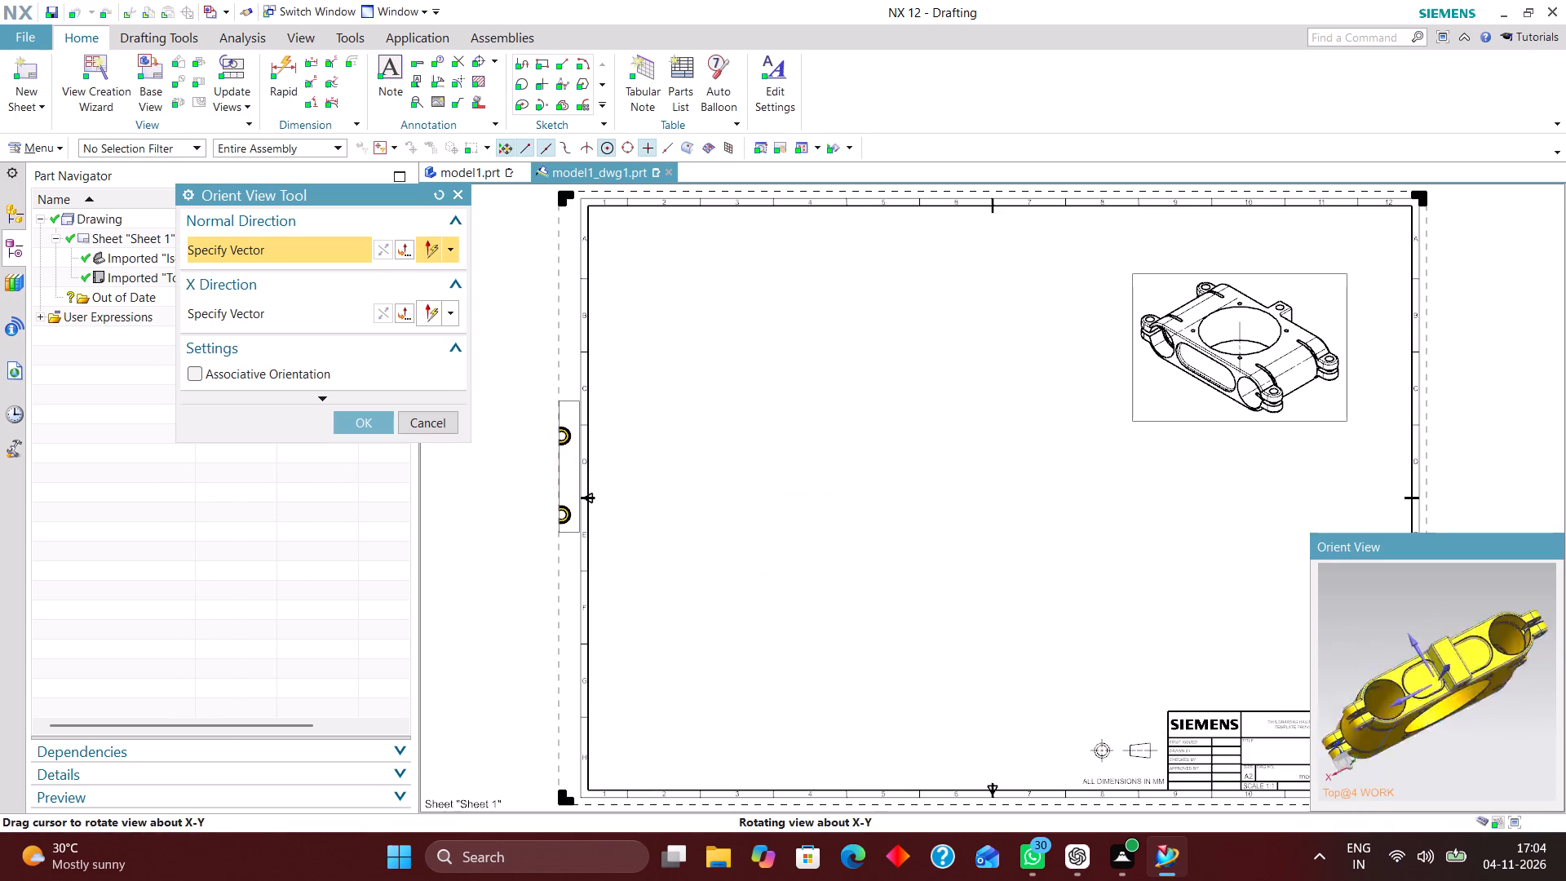
middle_drag(1363, 747, 1378, 787)
right_drag(1488, 584, 1417, 601)
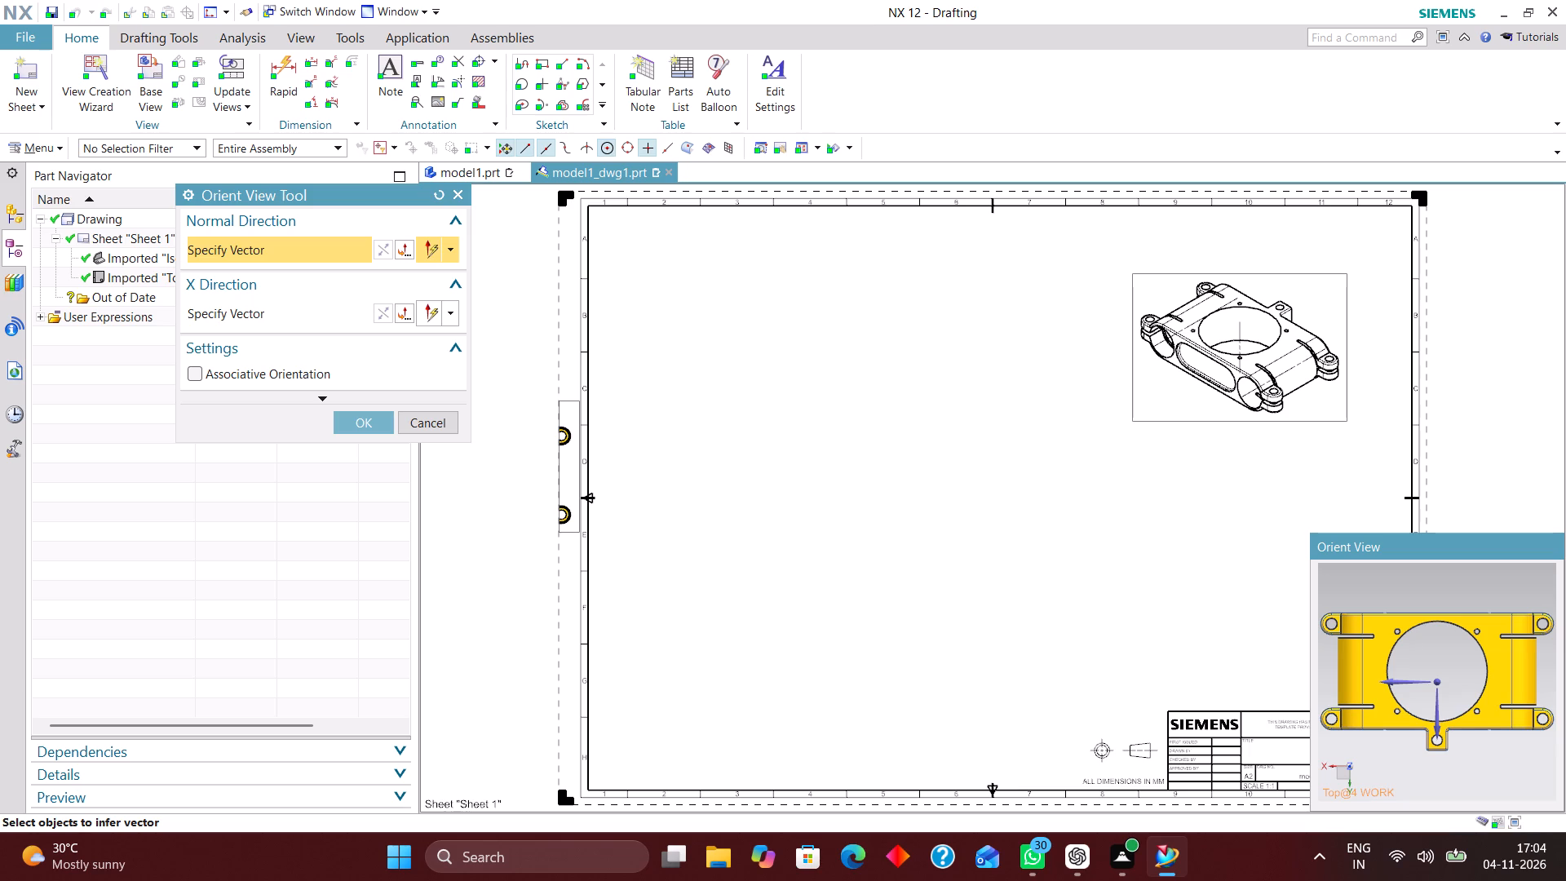
click(373, 415)
click(791, 496)
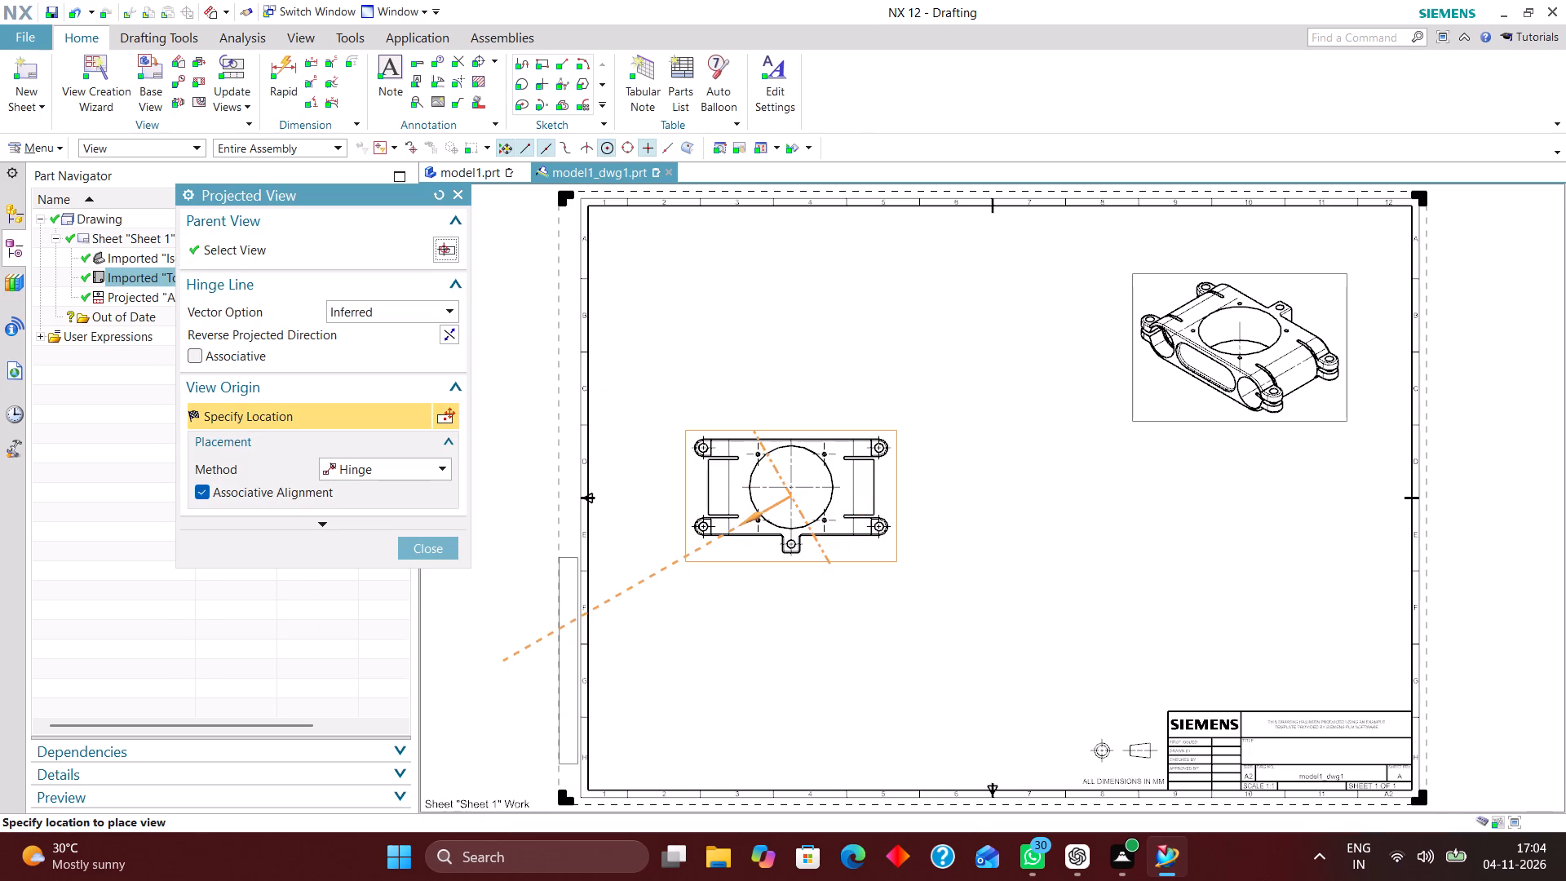
click(437, 546)
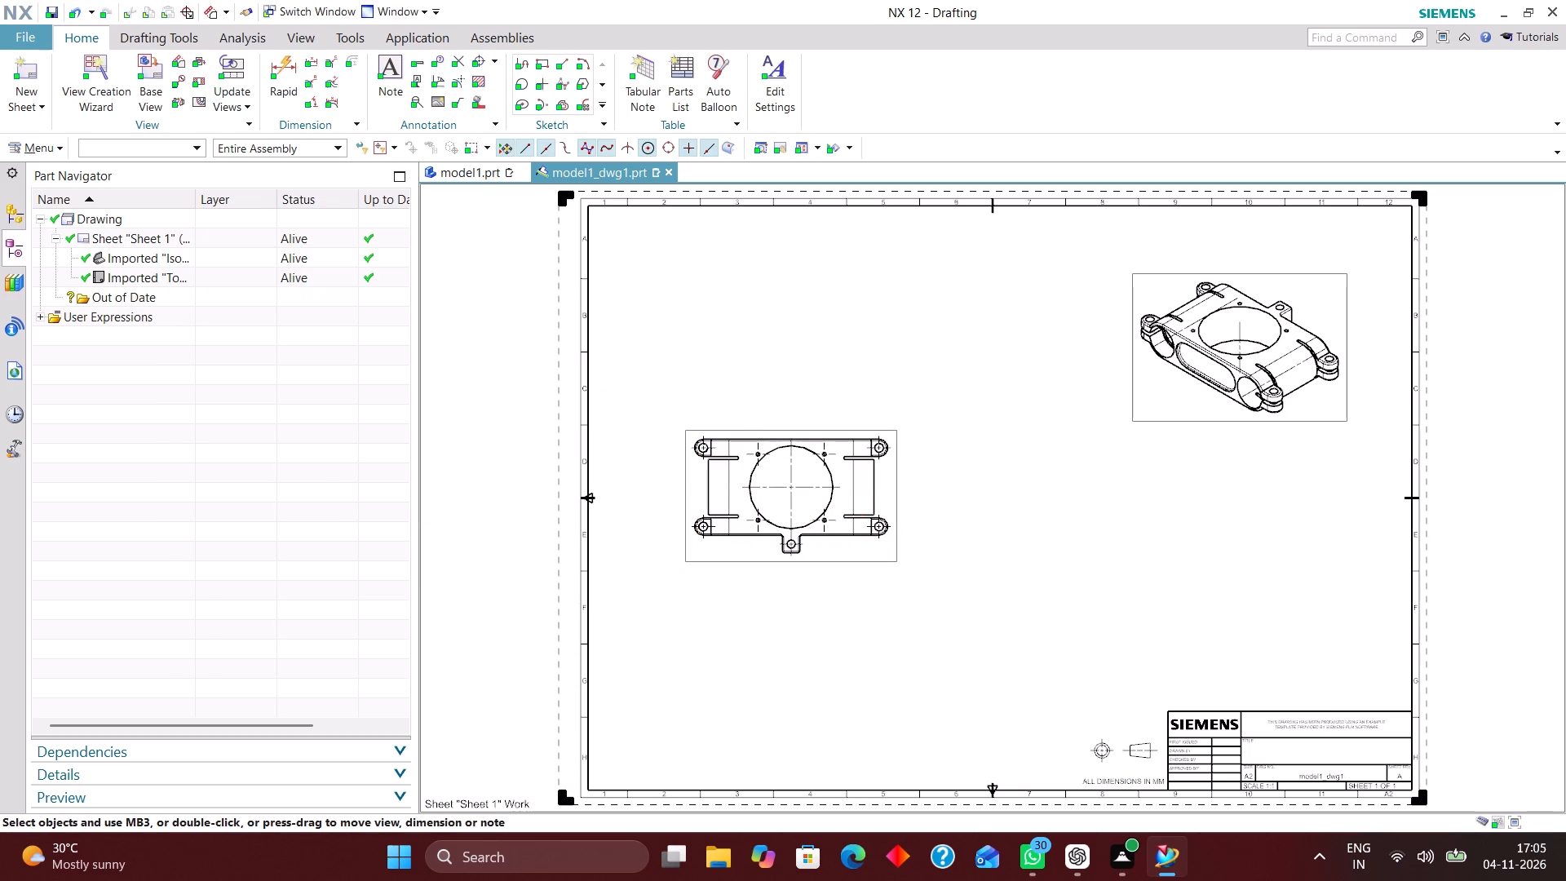
Place a 1:1 Front base view of the clamp body directly above and aligned with the Top view, without projected views.
click(144, 59)
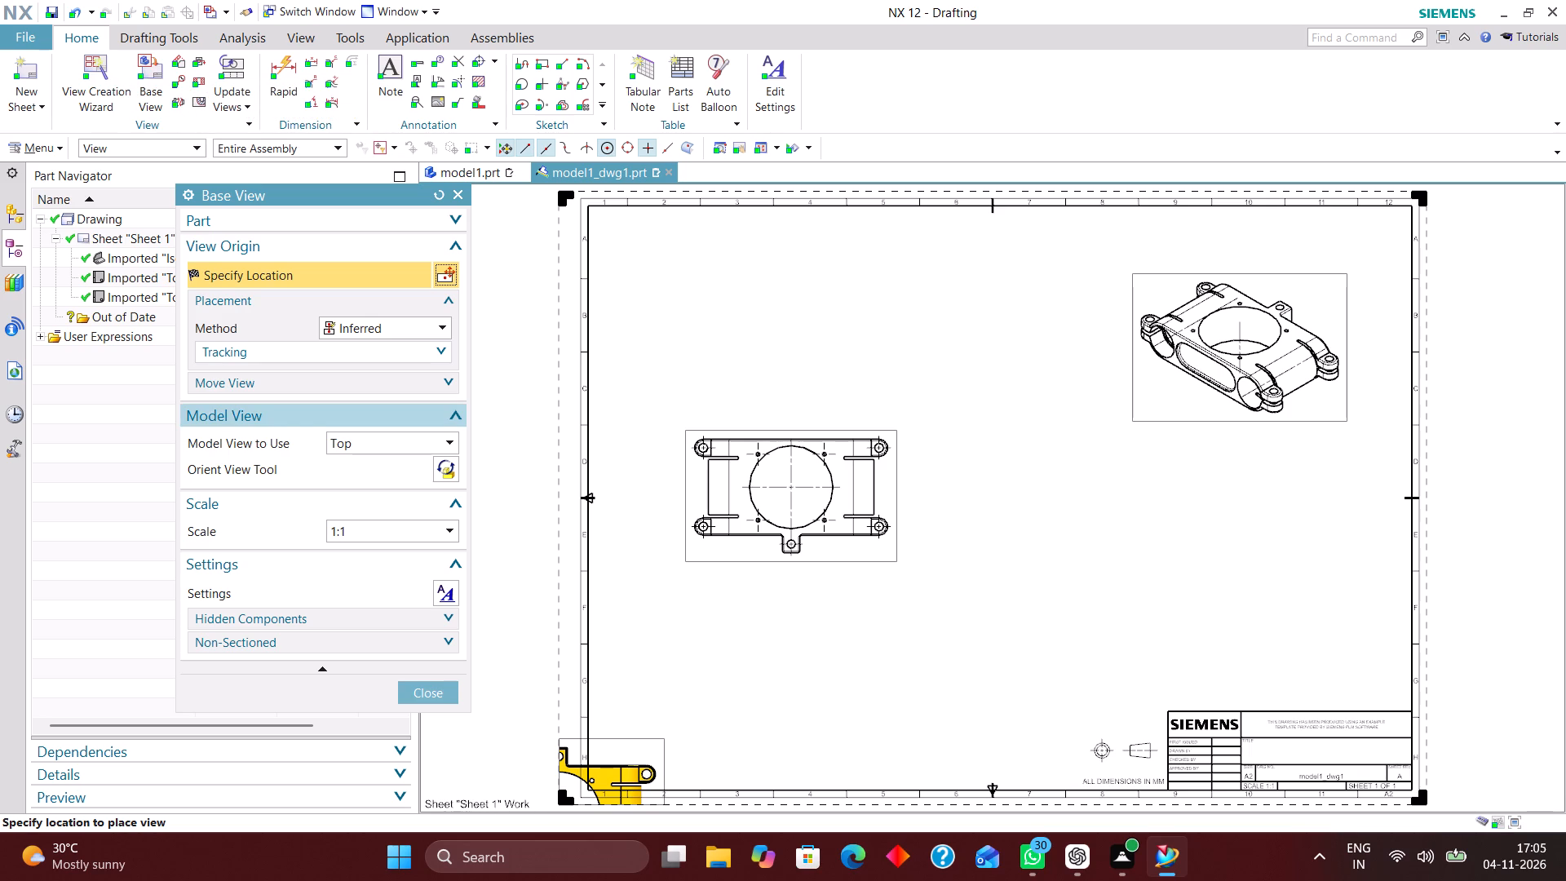
click(413, 447)
click(405, 485)
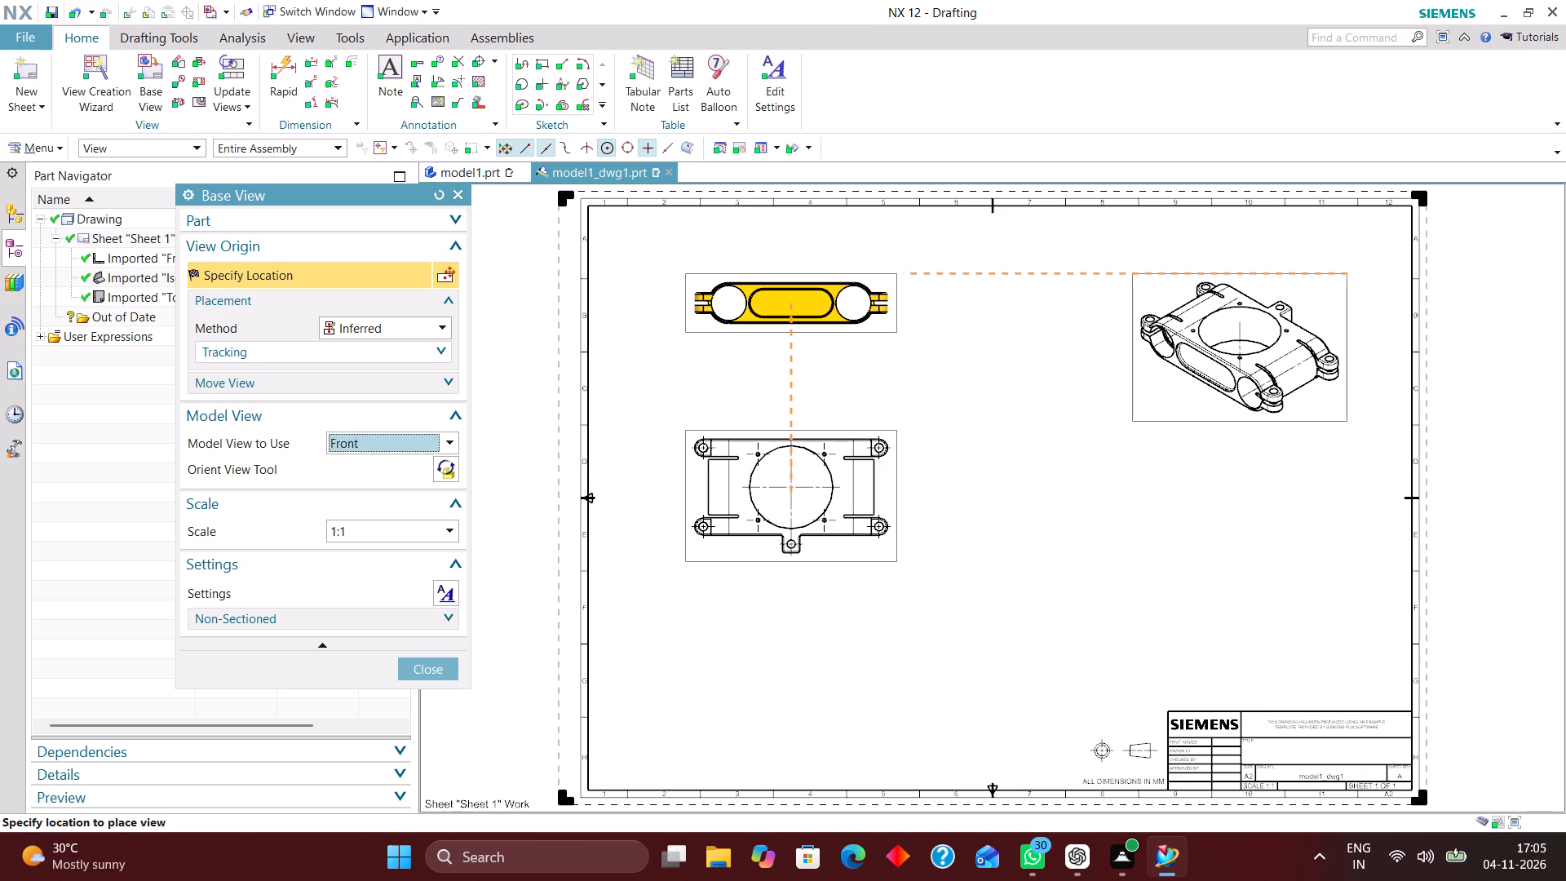
click(798, 300)
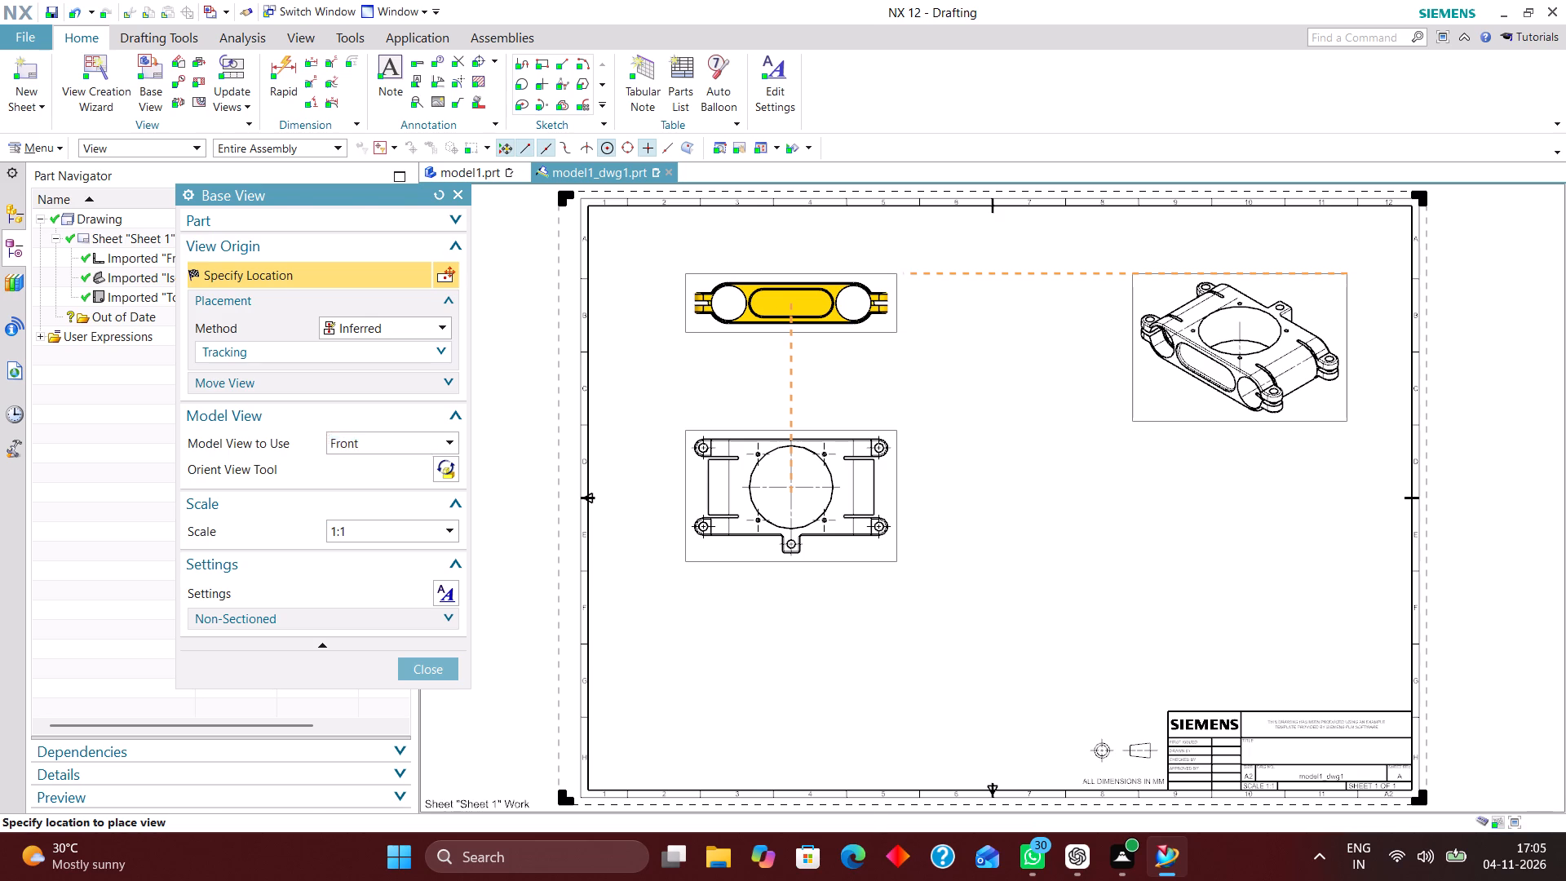
click(428, 543)
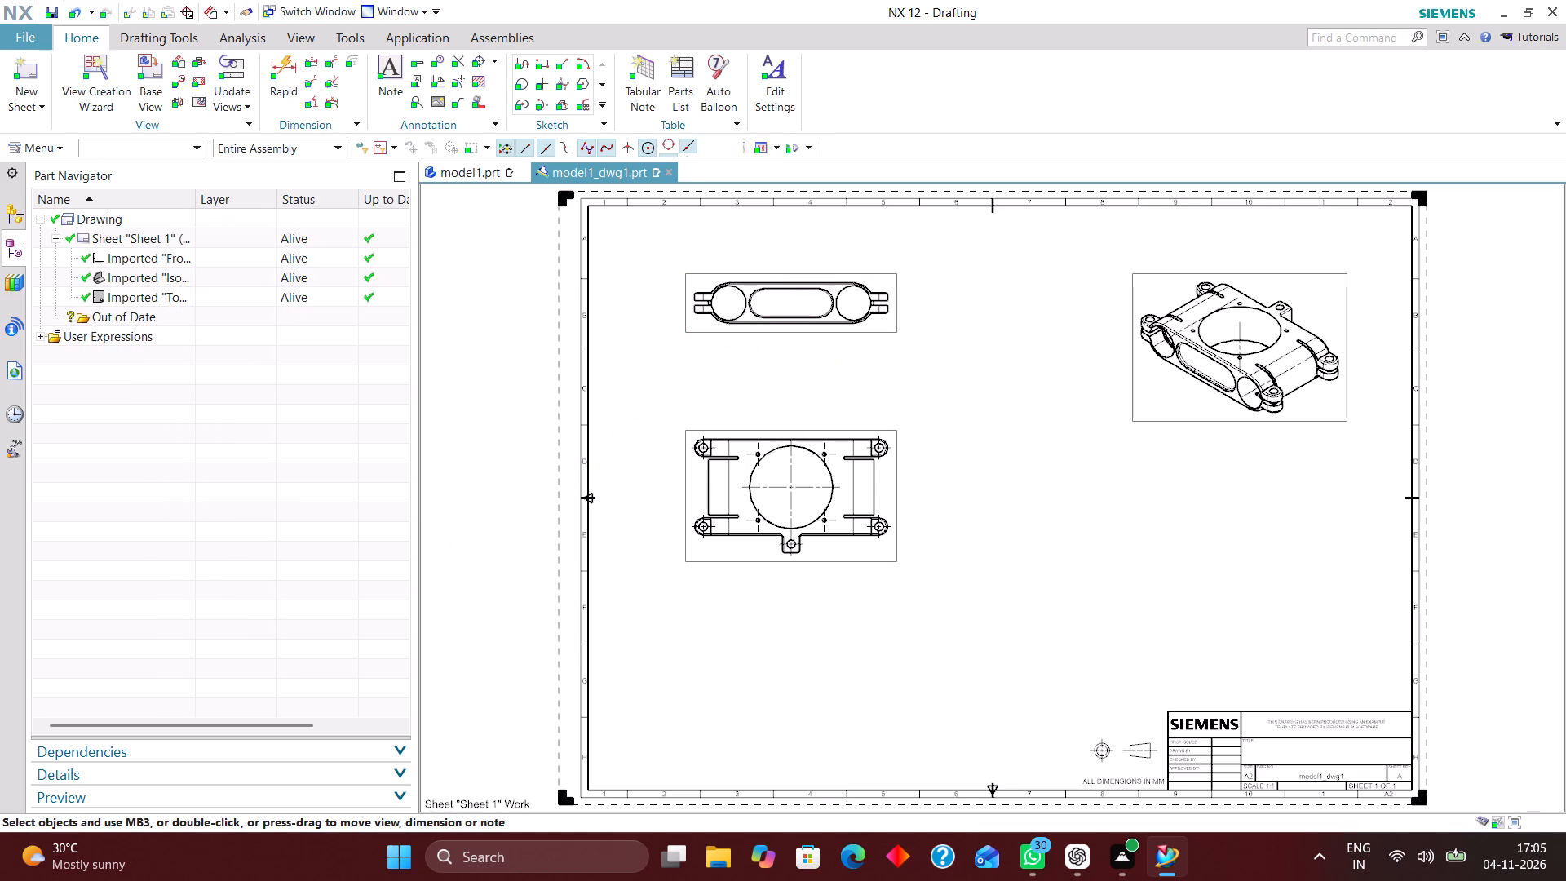
Sketch a rectangle about 65 by 55 mm enclosing the right half of the Front view, and finish the sketch.
scroll(812, 271, up, 4)
scroll(821, 478, down, 1)
scroll(835, 352, up, 2)
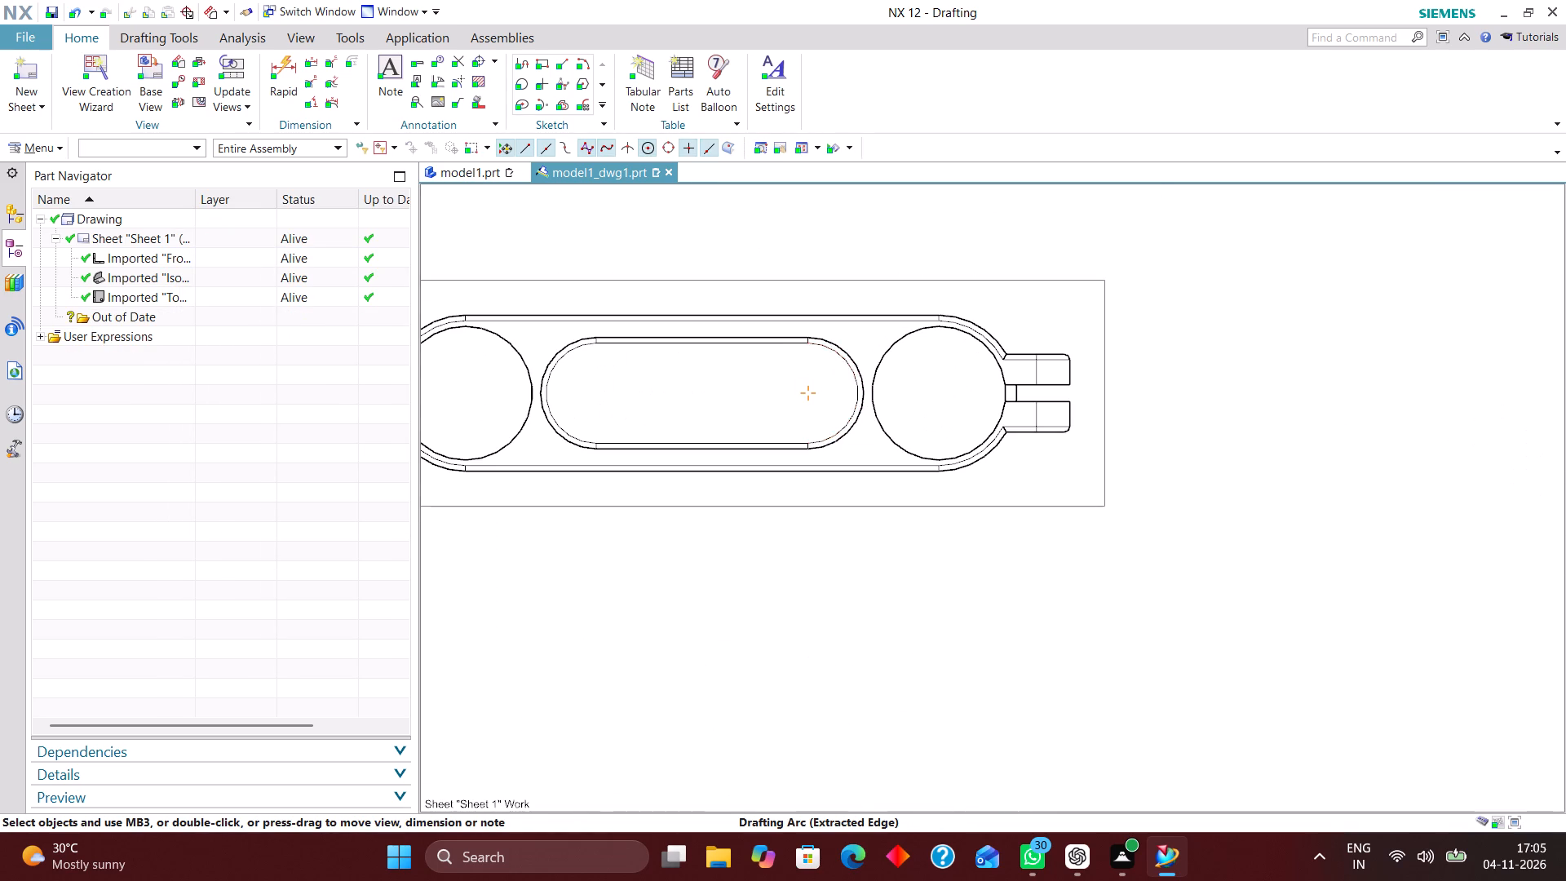
scroll(835, 352, up, 1)
scroll(851, 376, down, 2)
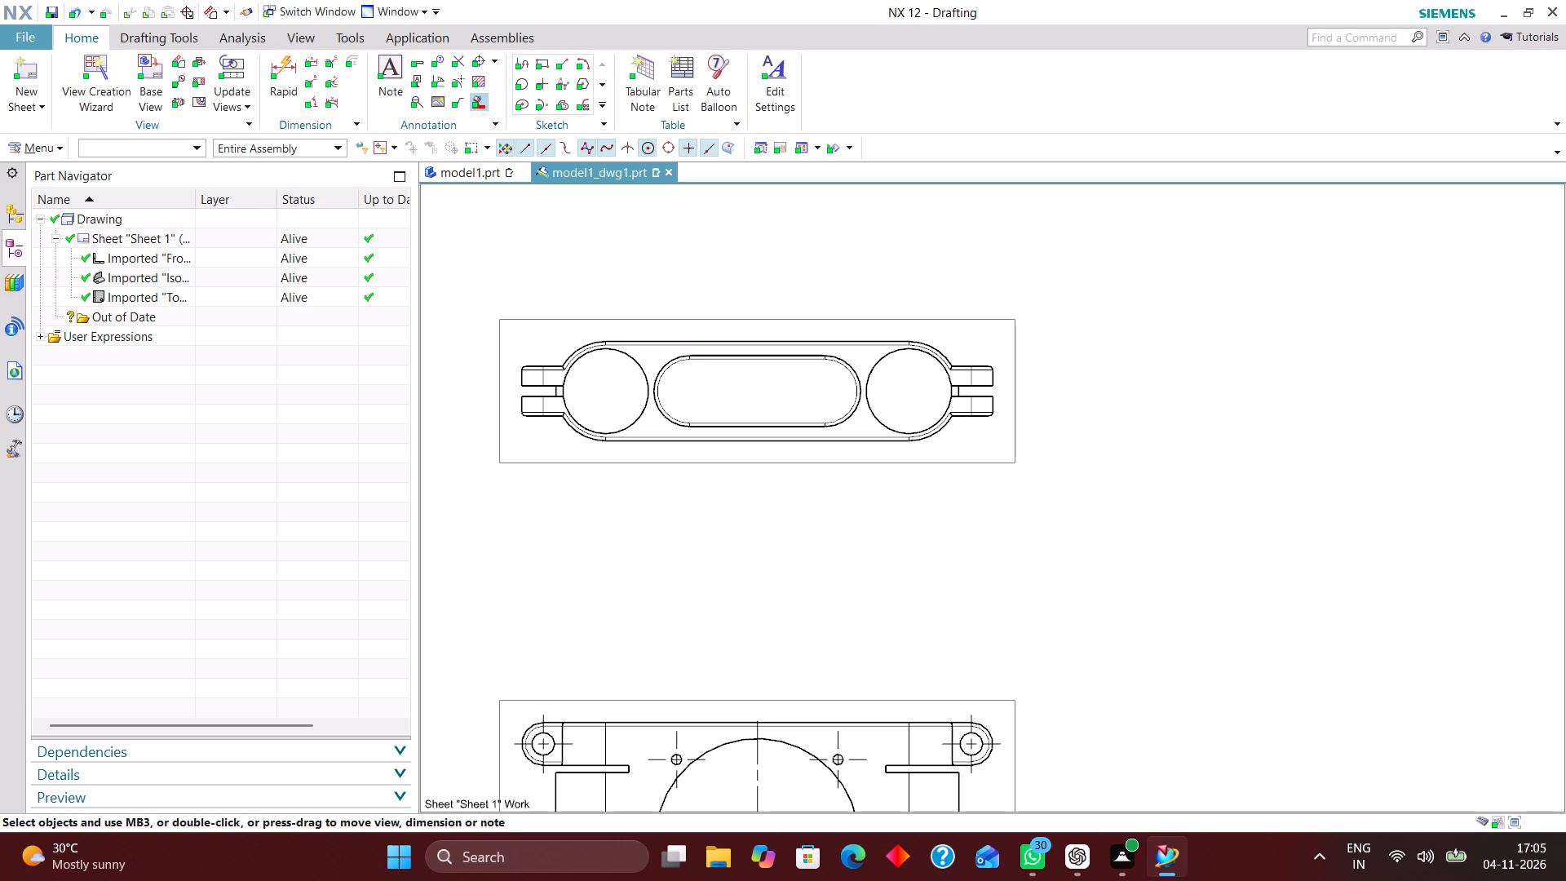
click(542, 62)
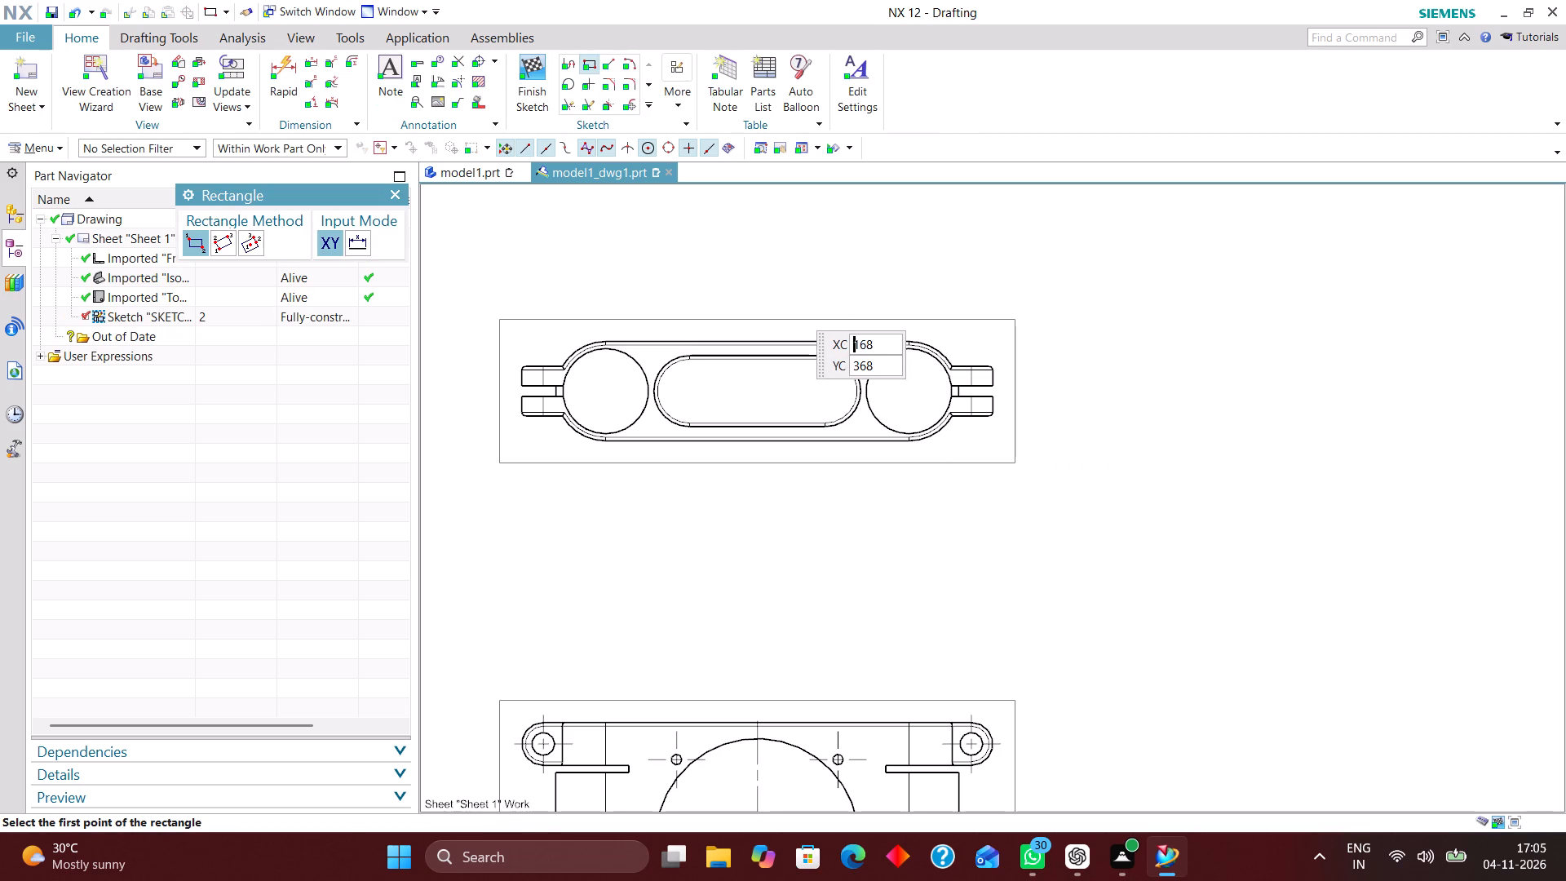
click(793, 281)
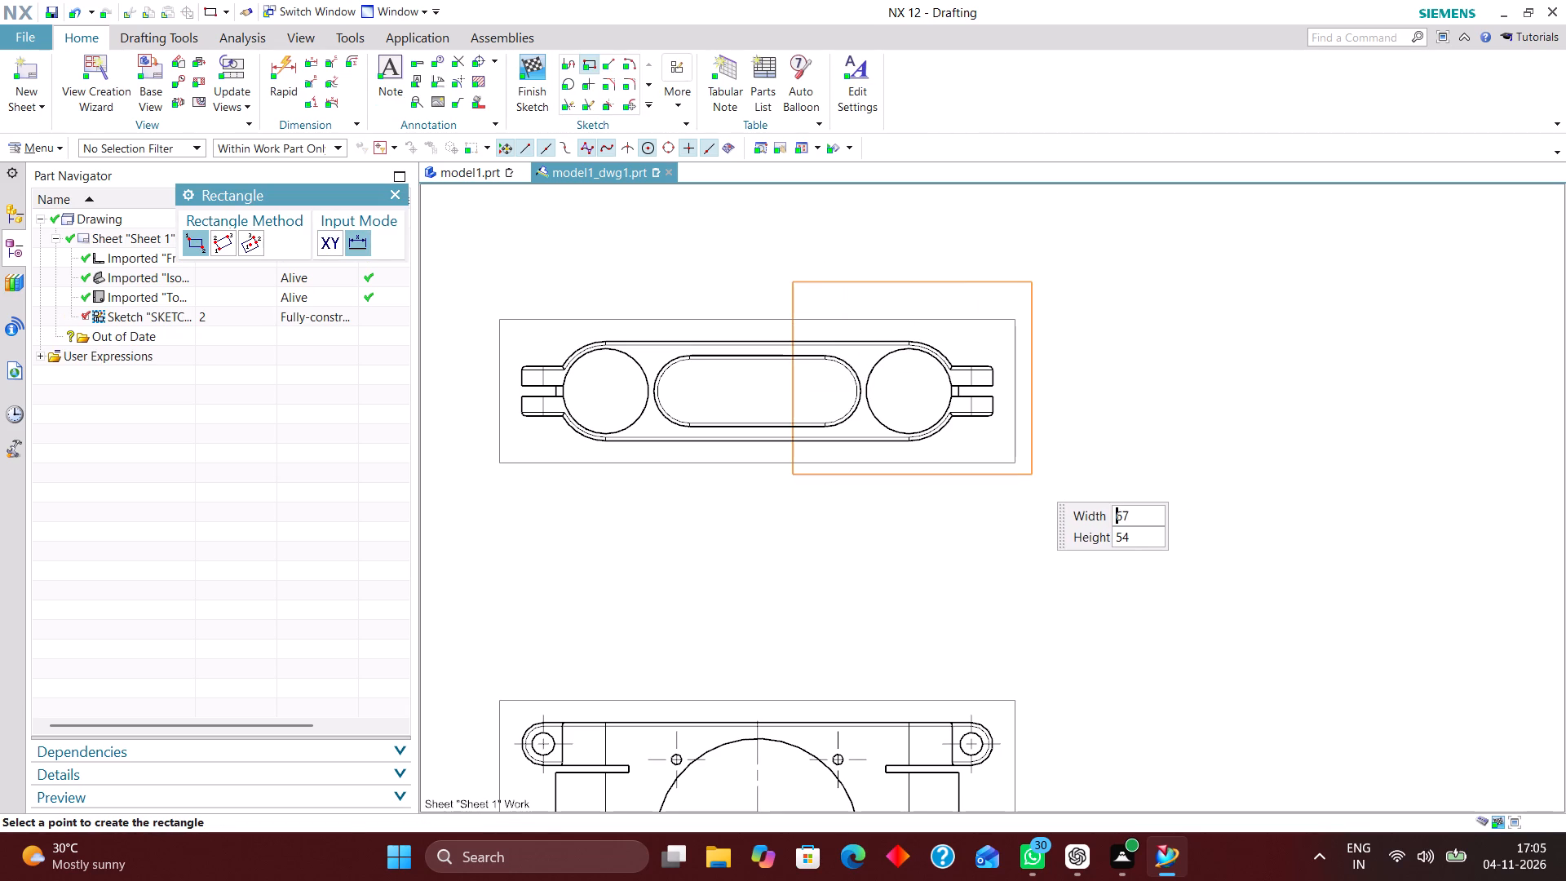
click(1020, 478)
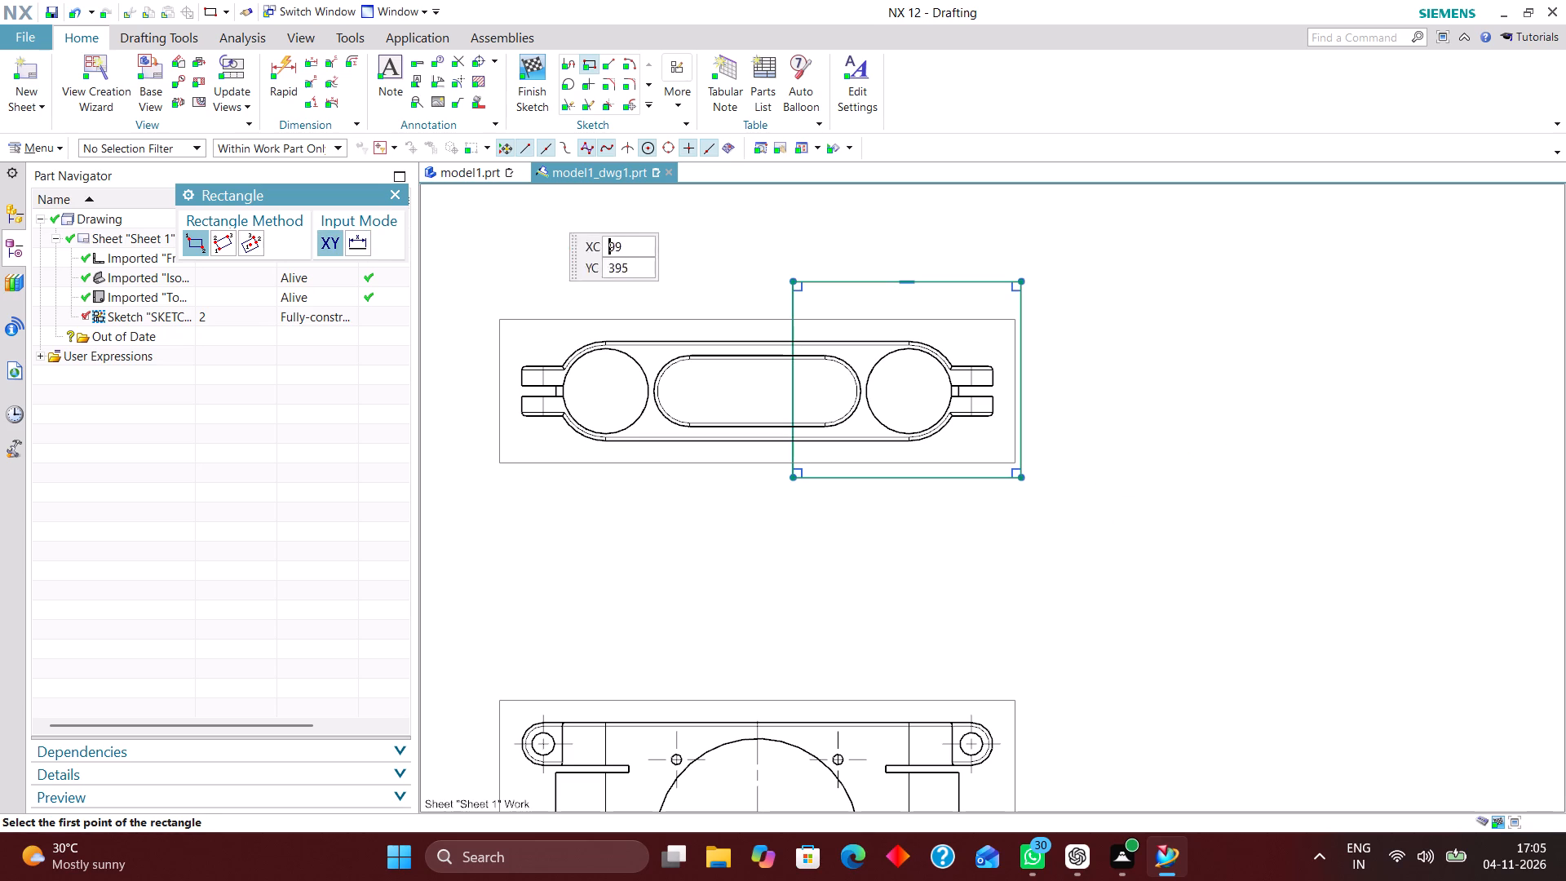
click(396, 197)
click(533, 64)
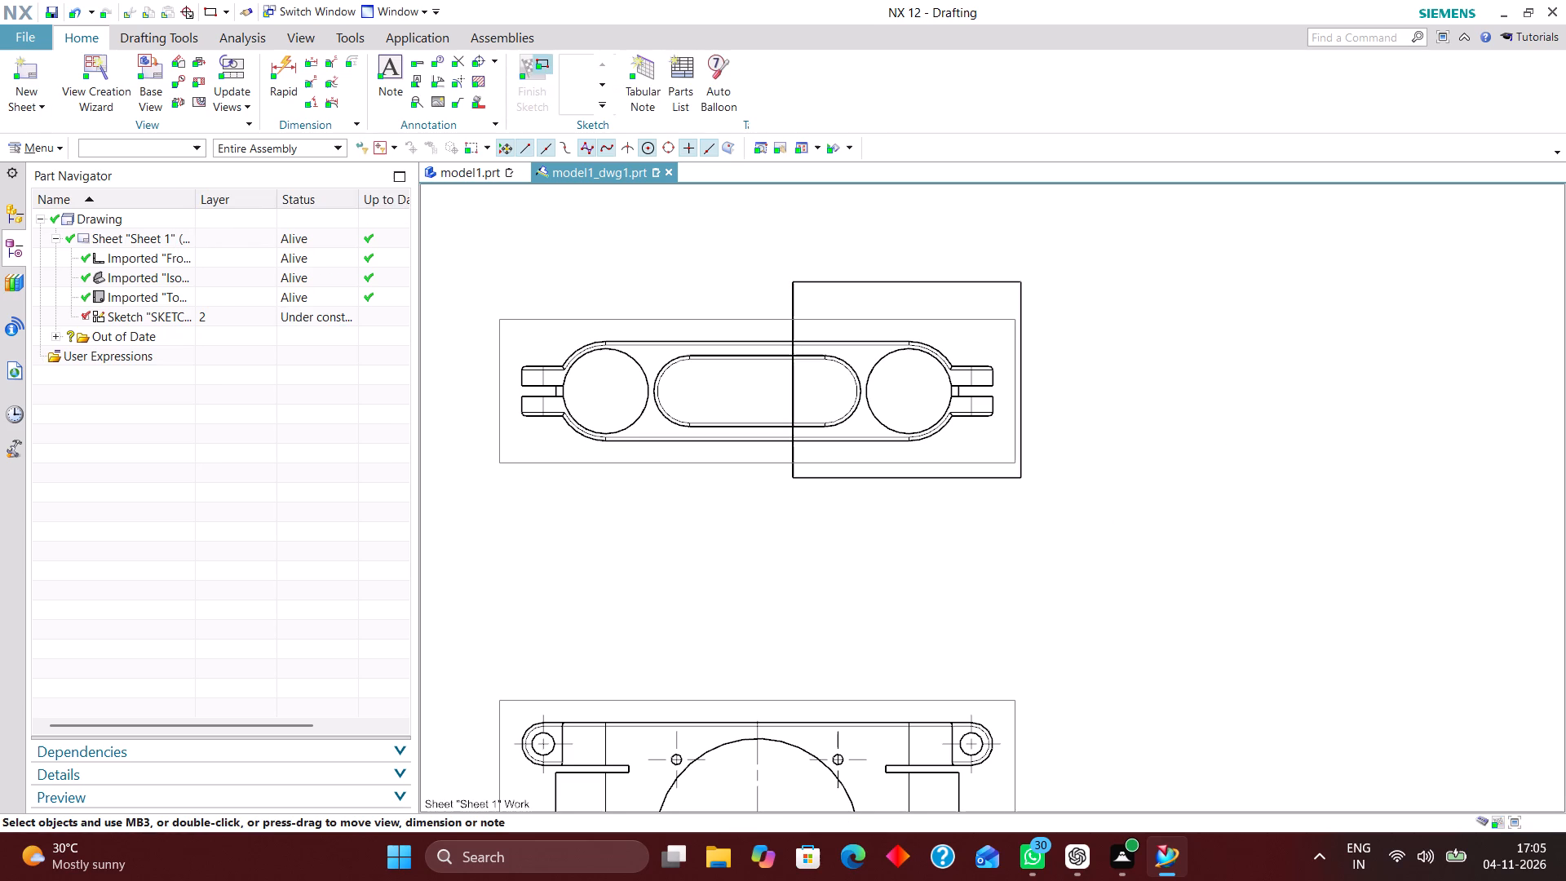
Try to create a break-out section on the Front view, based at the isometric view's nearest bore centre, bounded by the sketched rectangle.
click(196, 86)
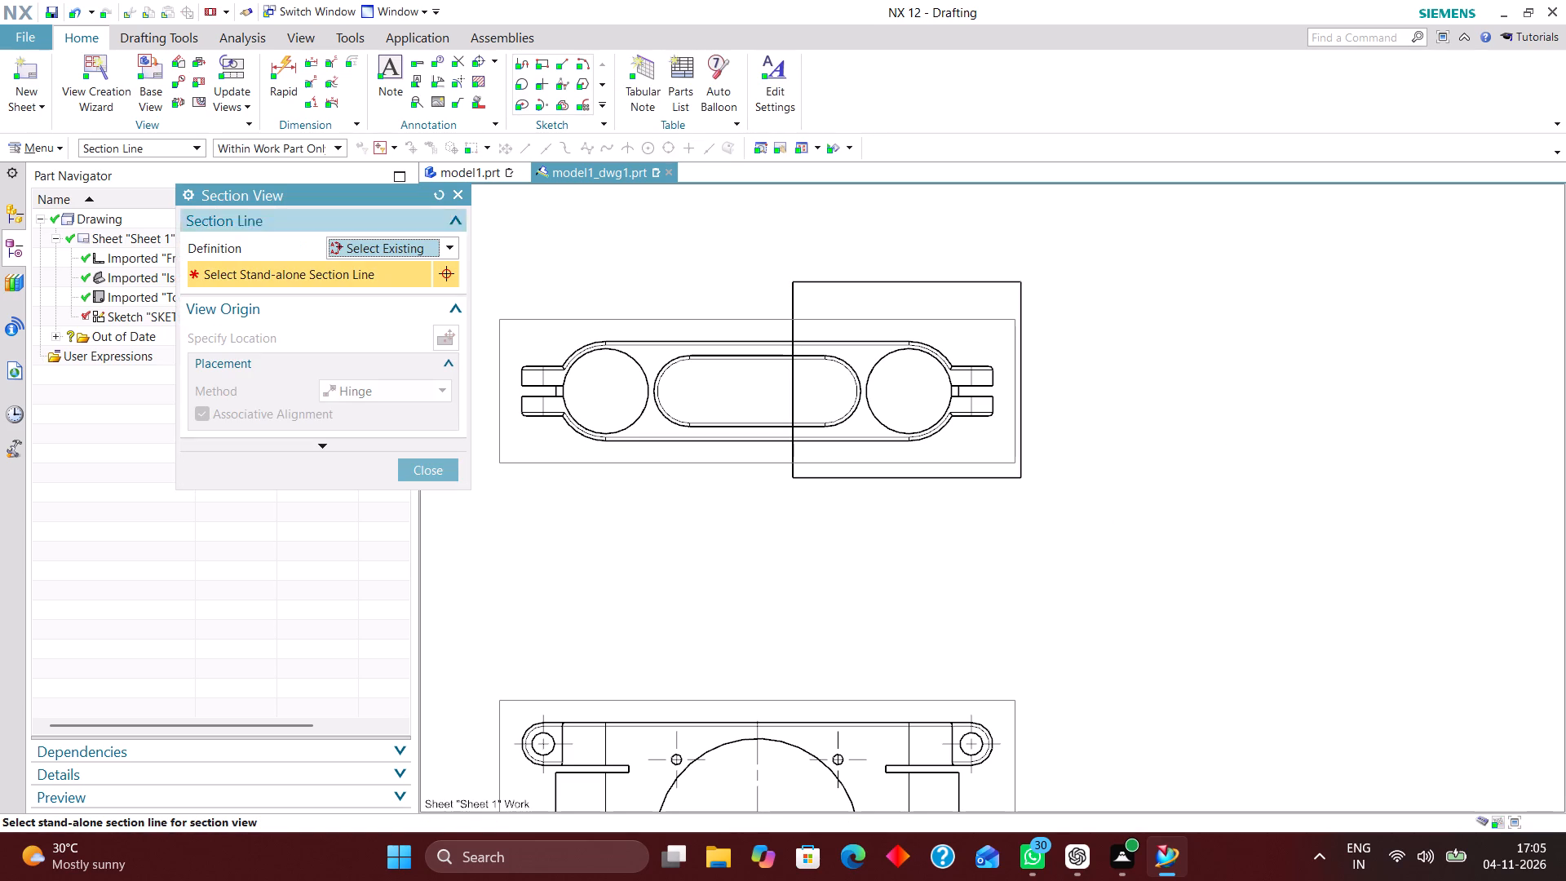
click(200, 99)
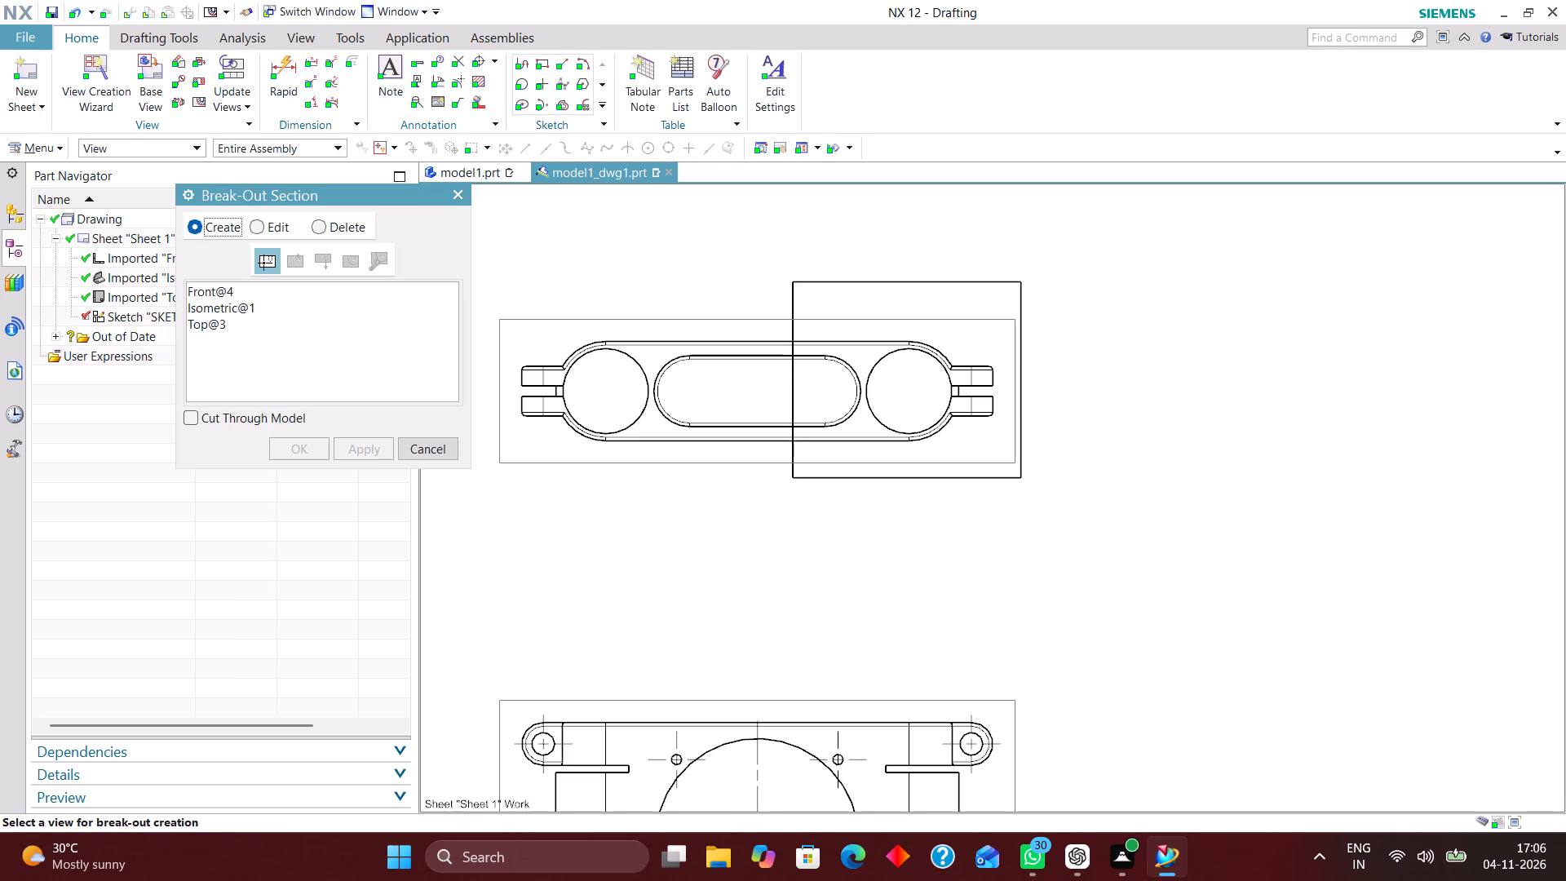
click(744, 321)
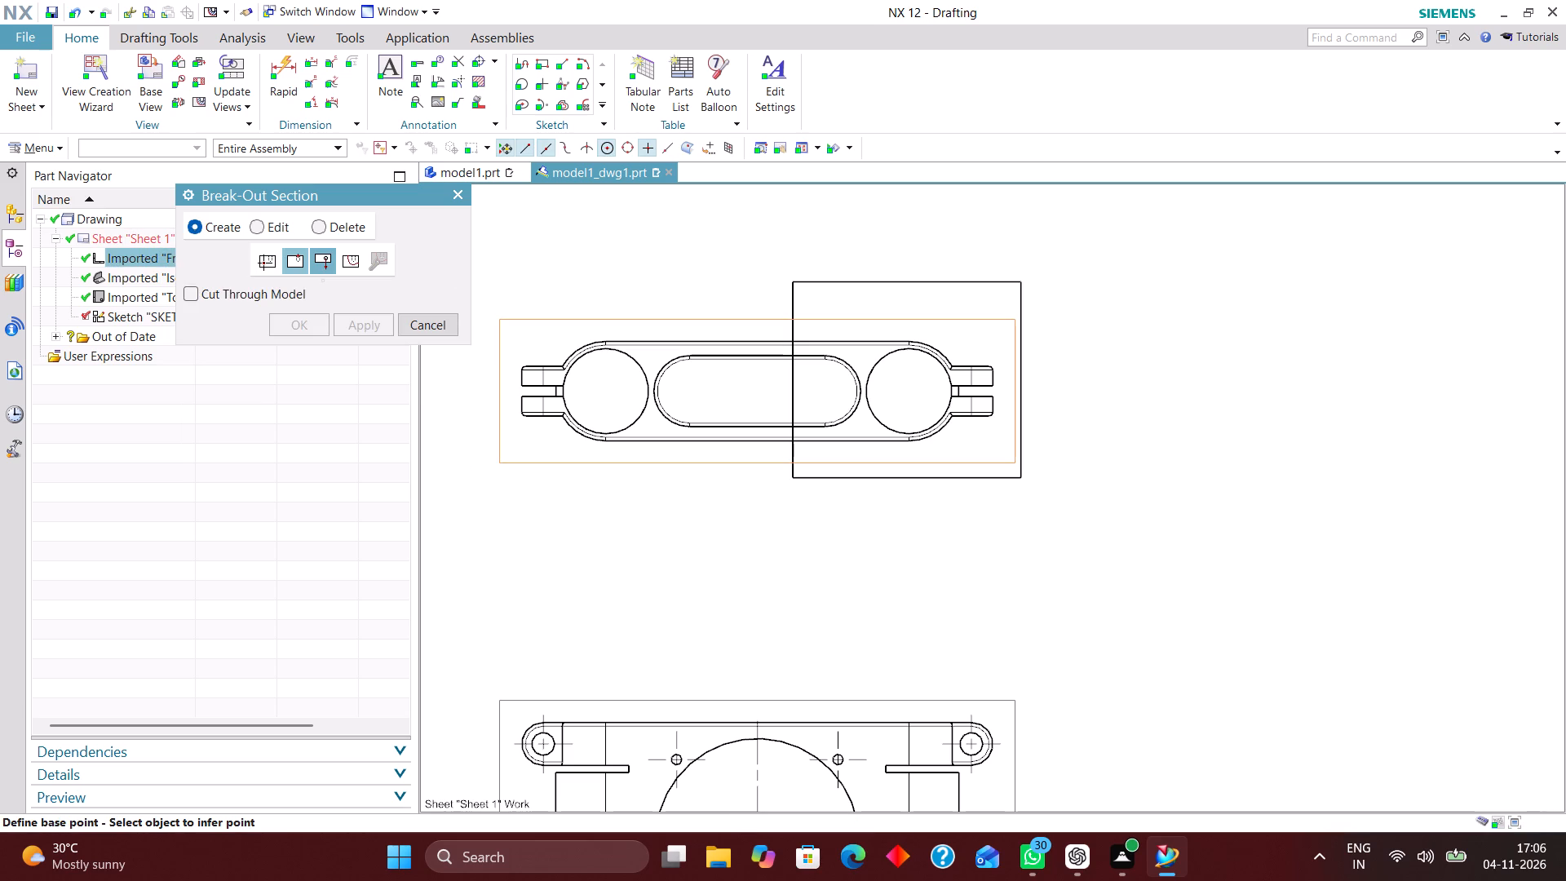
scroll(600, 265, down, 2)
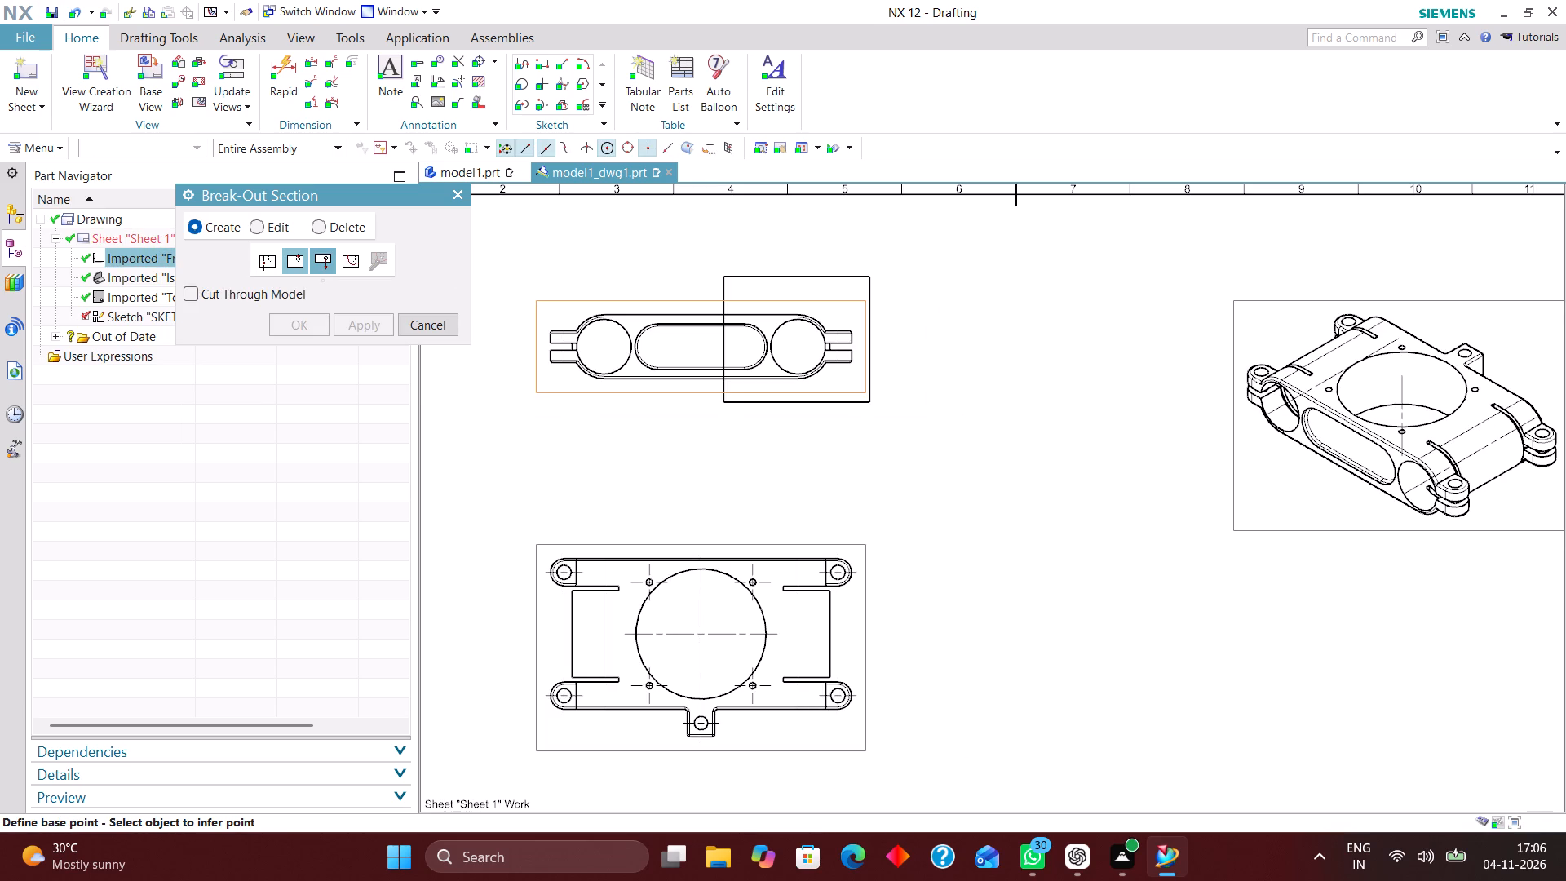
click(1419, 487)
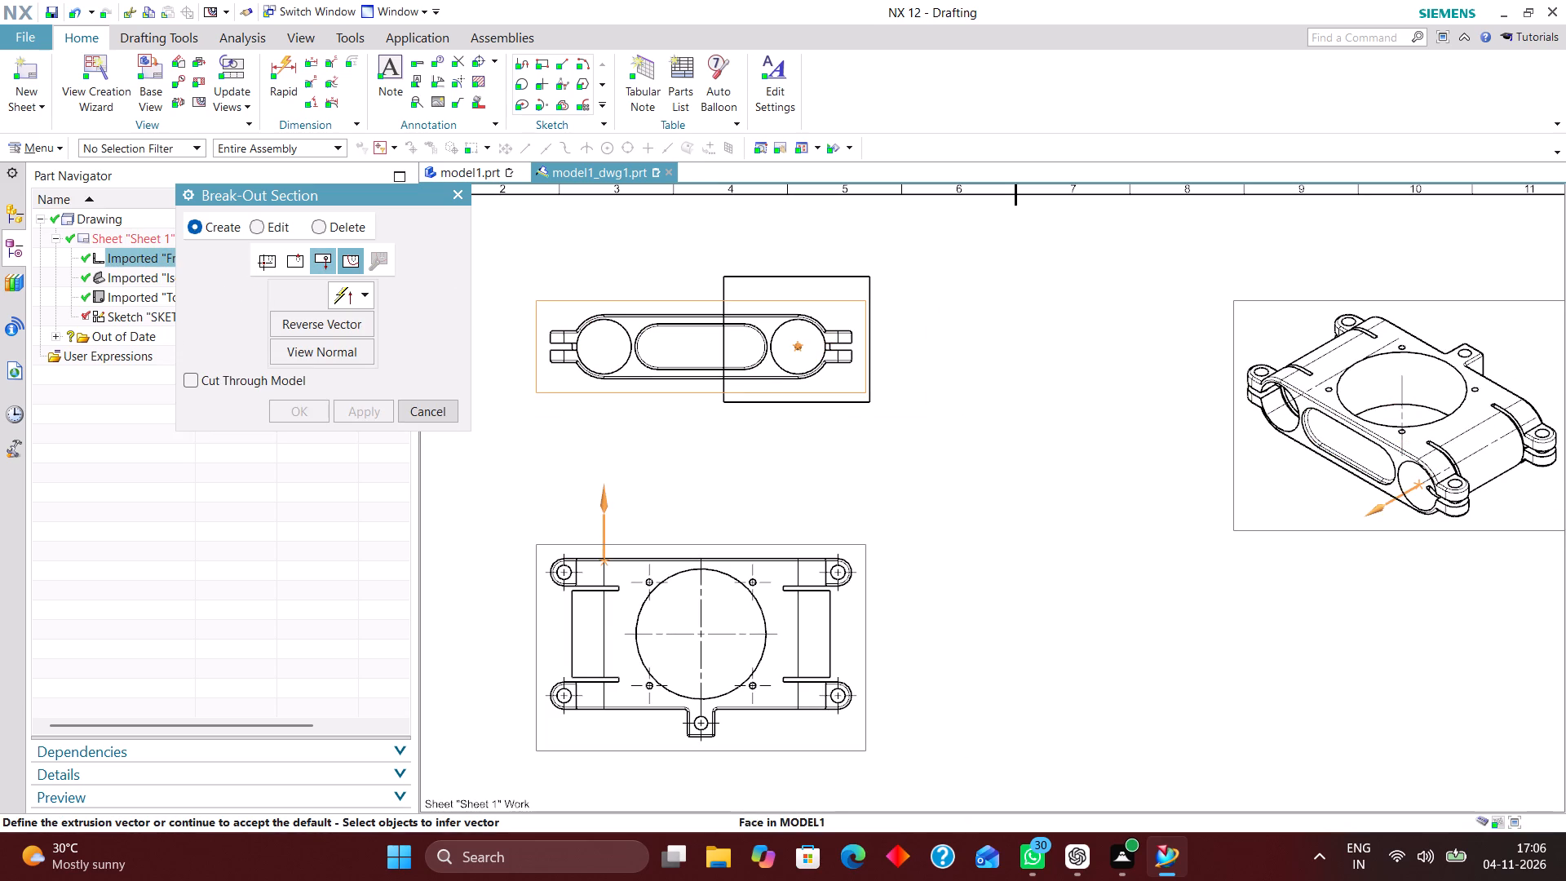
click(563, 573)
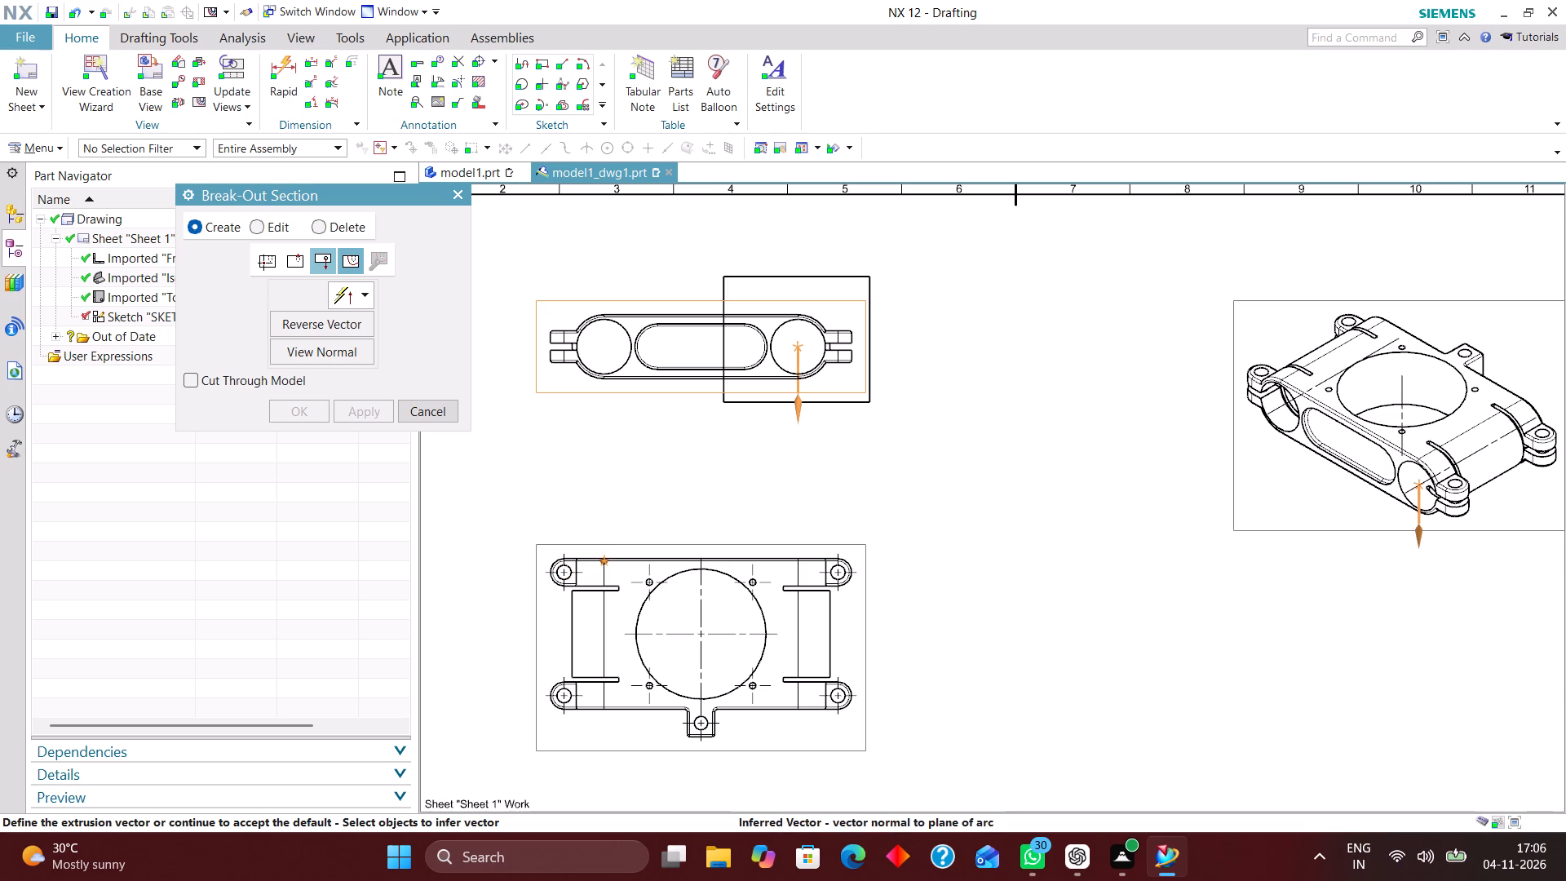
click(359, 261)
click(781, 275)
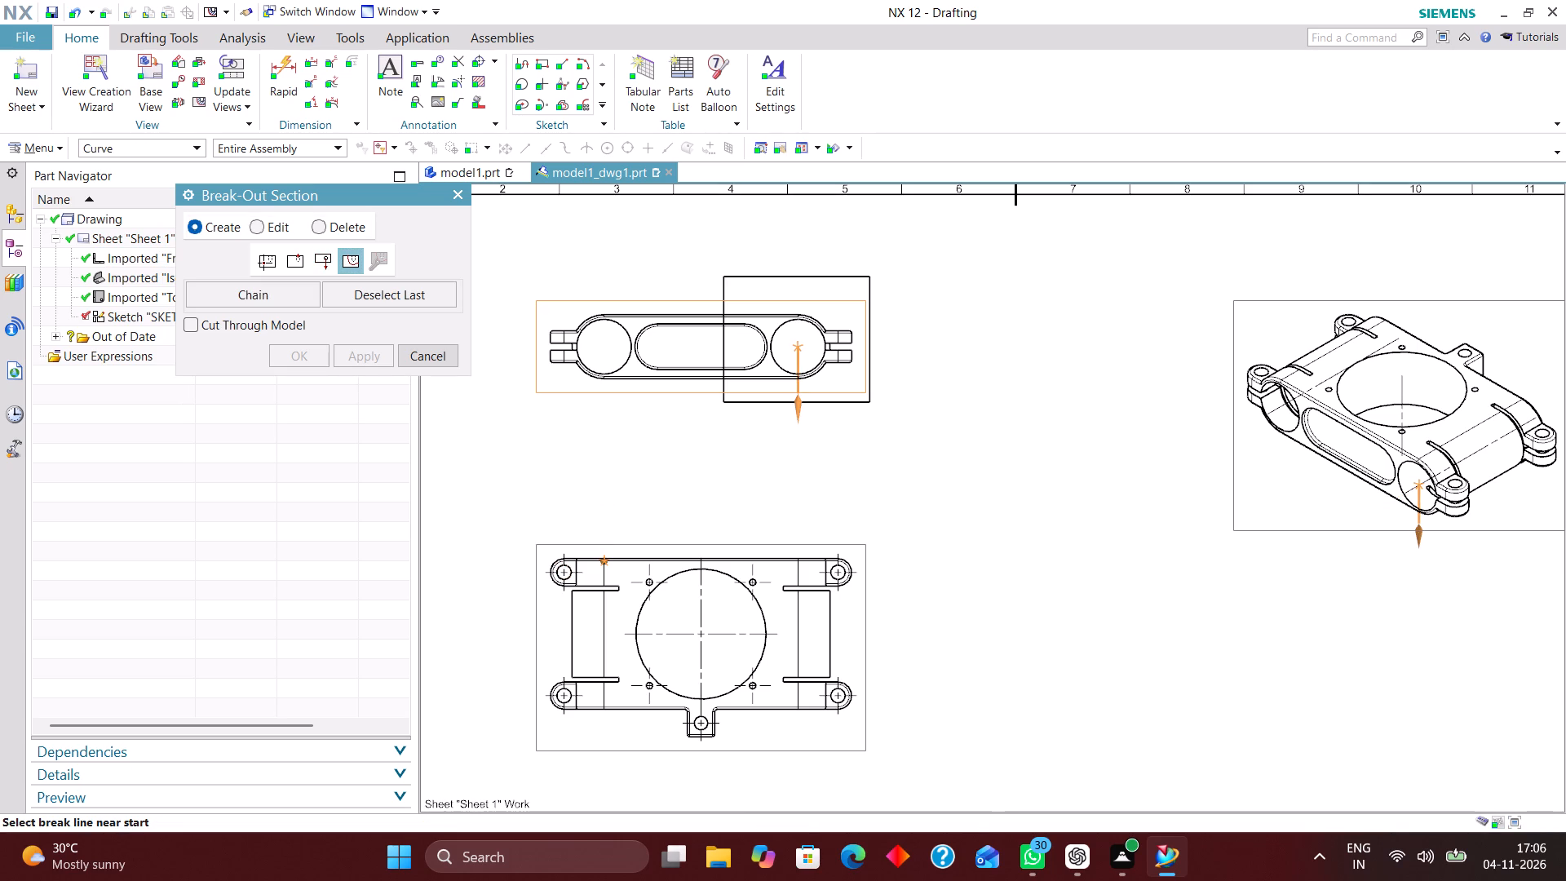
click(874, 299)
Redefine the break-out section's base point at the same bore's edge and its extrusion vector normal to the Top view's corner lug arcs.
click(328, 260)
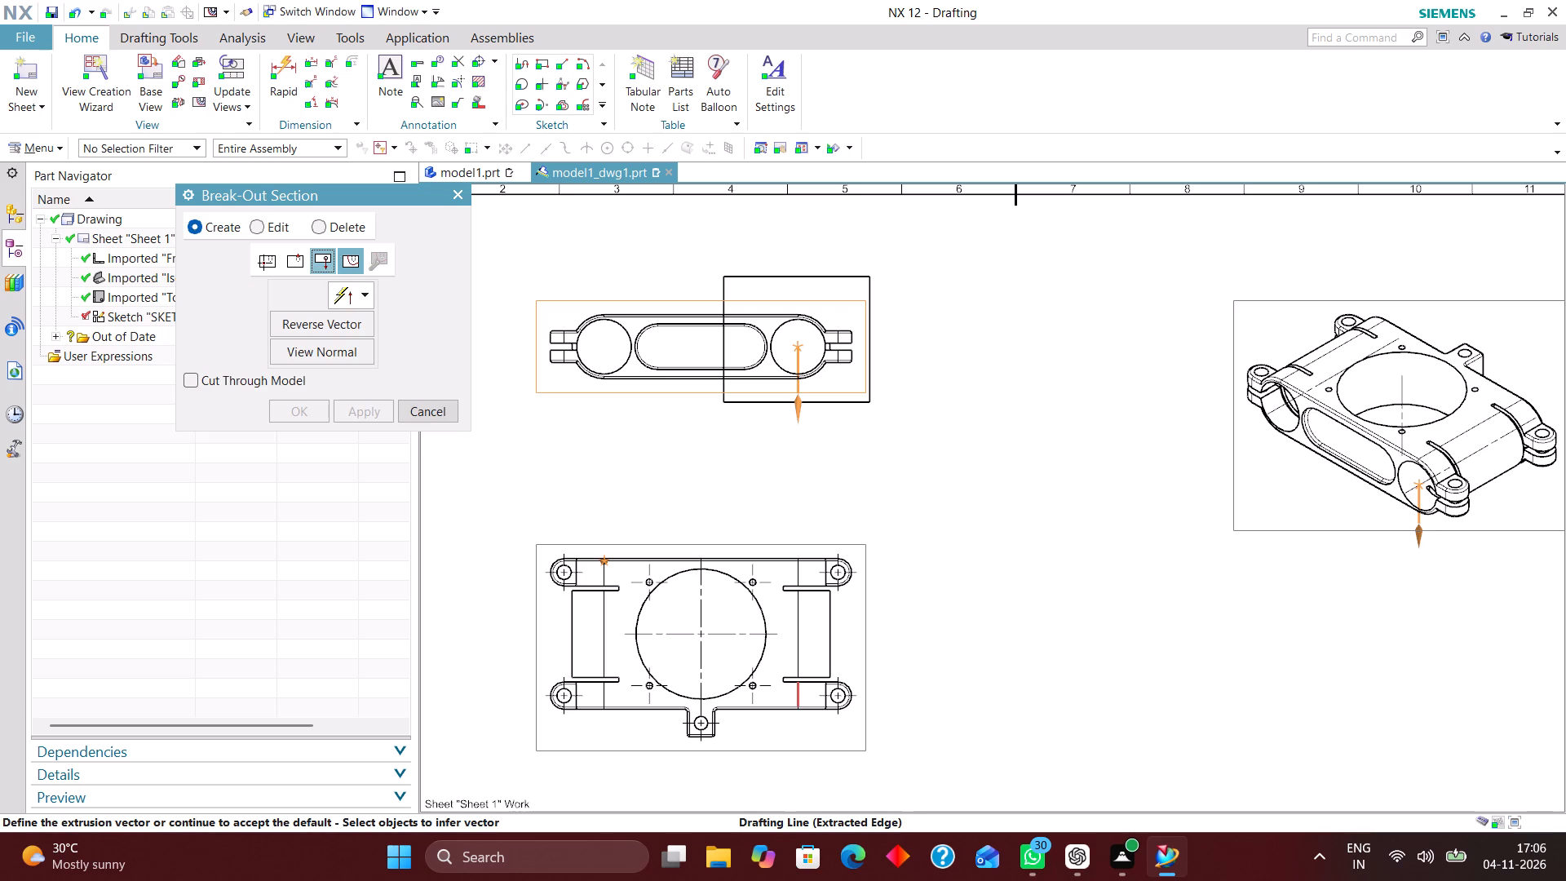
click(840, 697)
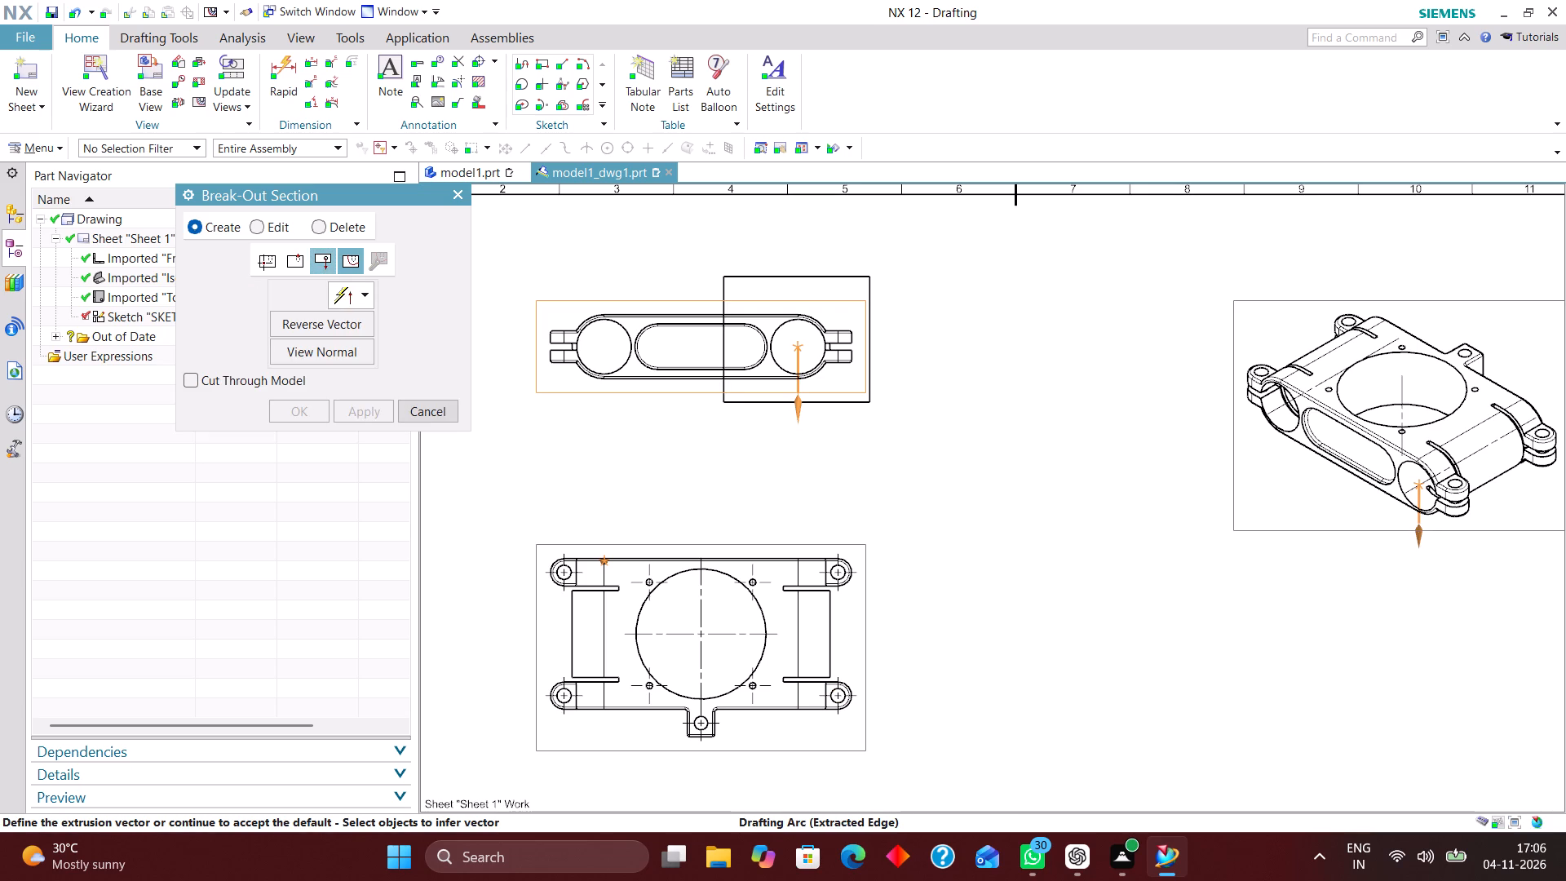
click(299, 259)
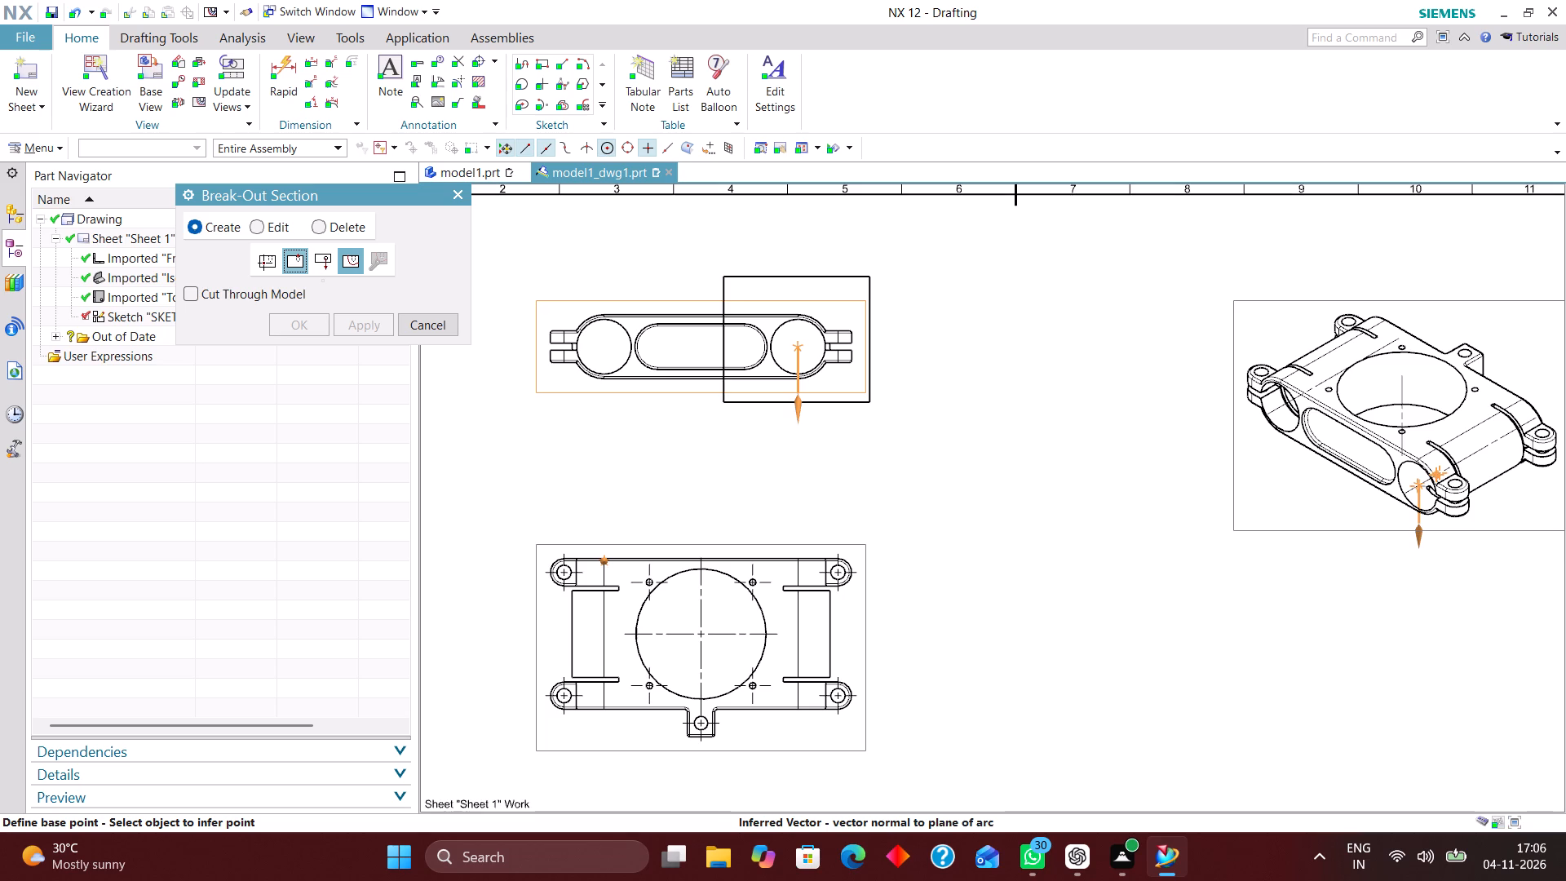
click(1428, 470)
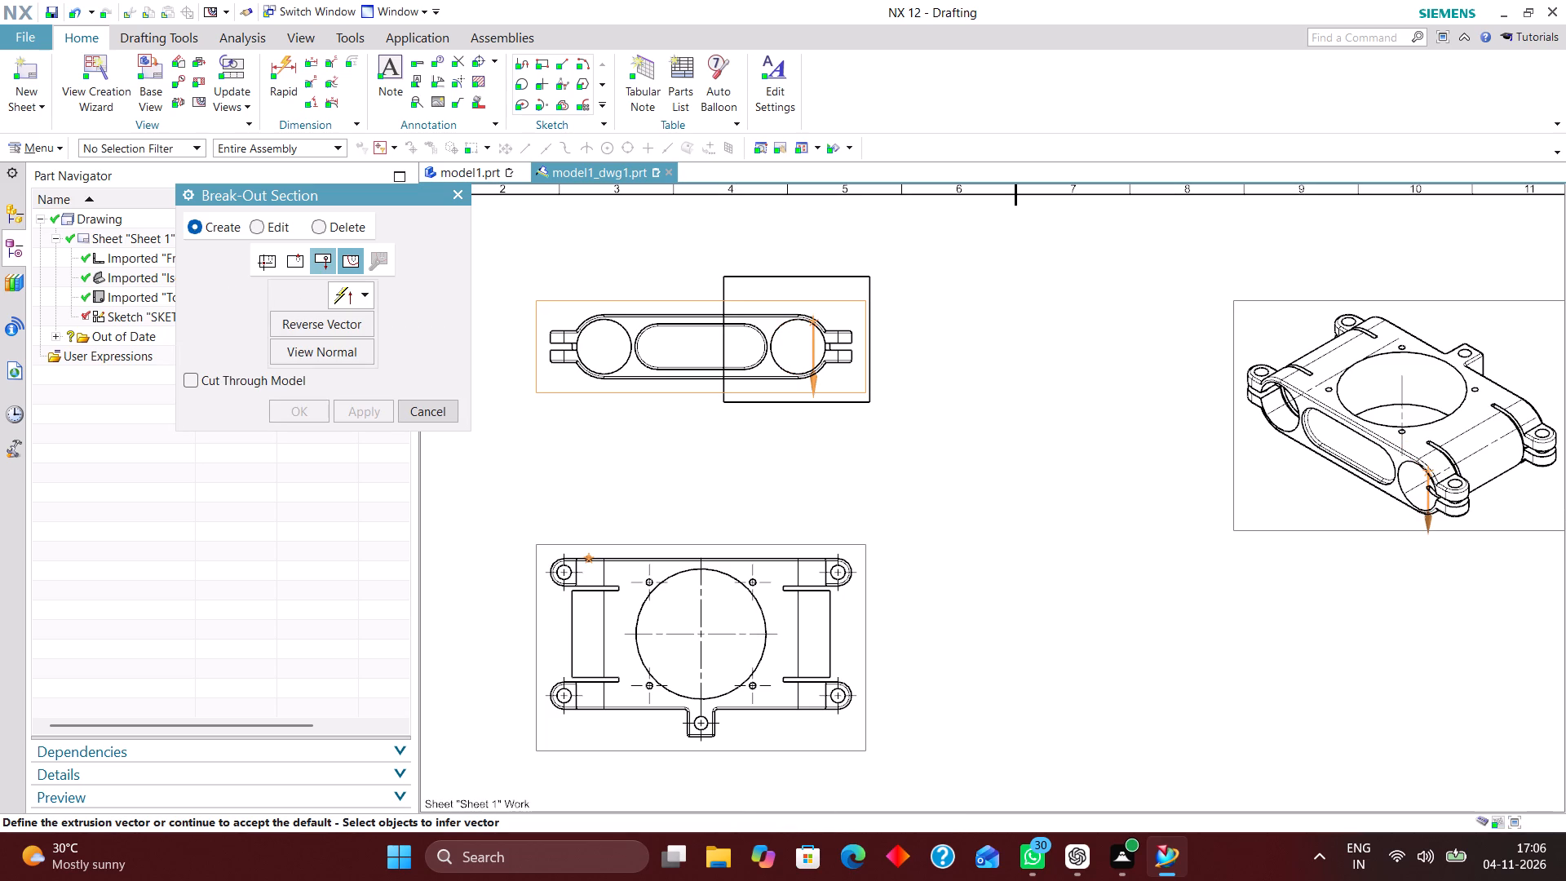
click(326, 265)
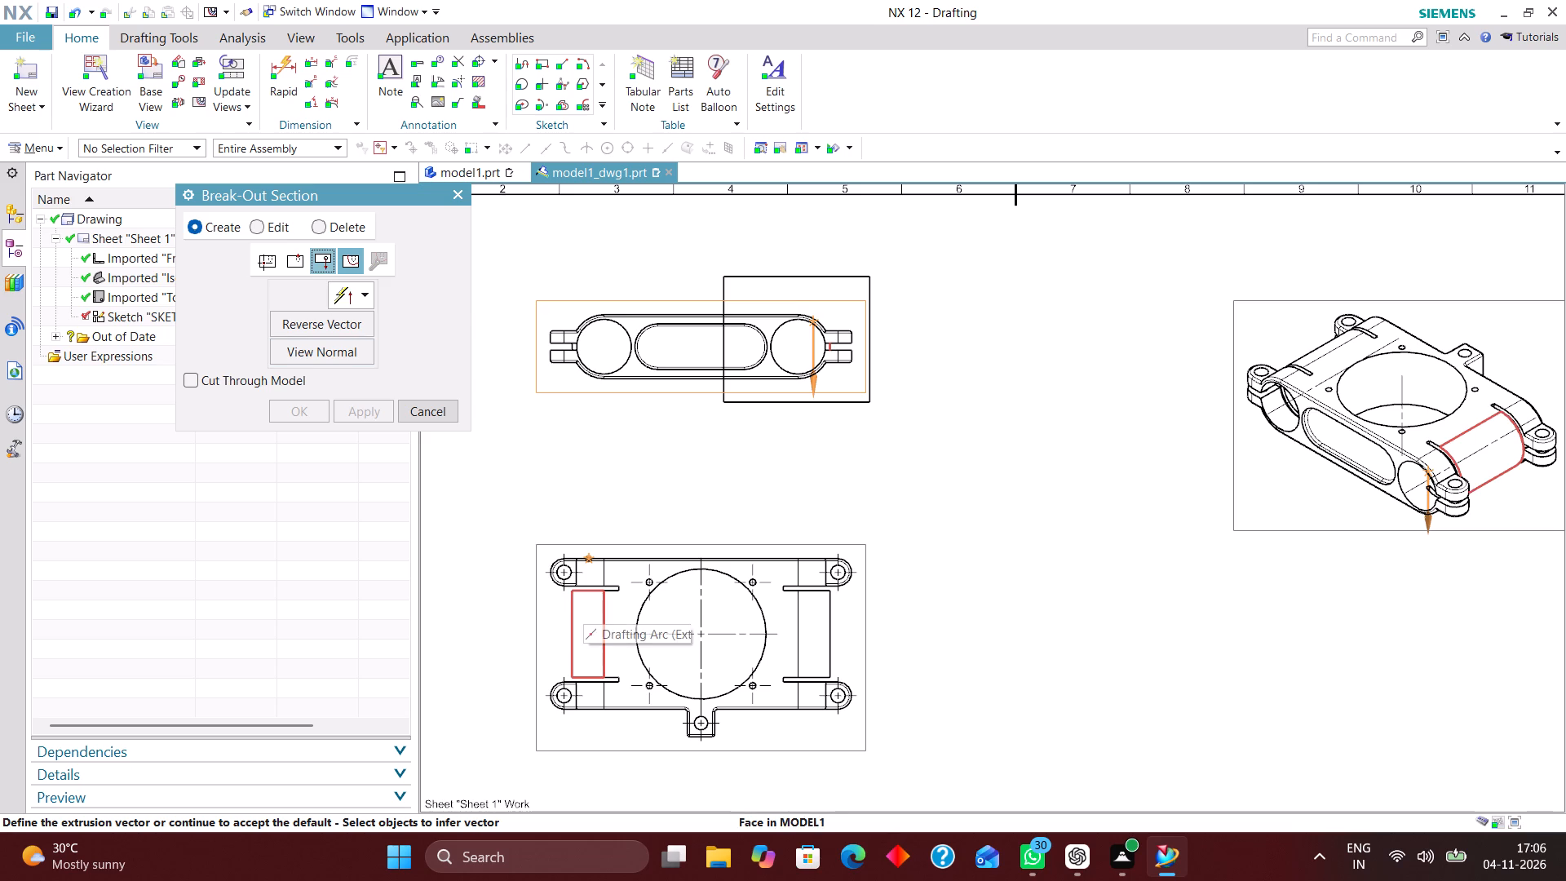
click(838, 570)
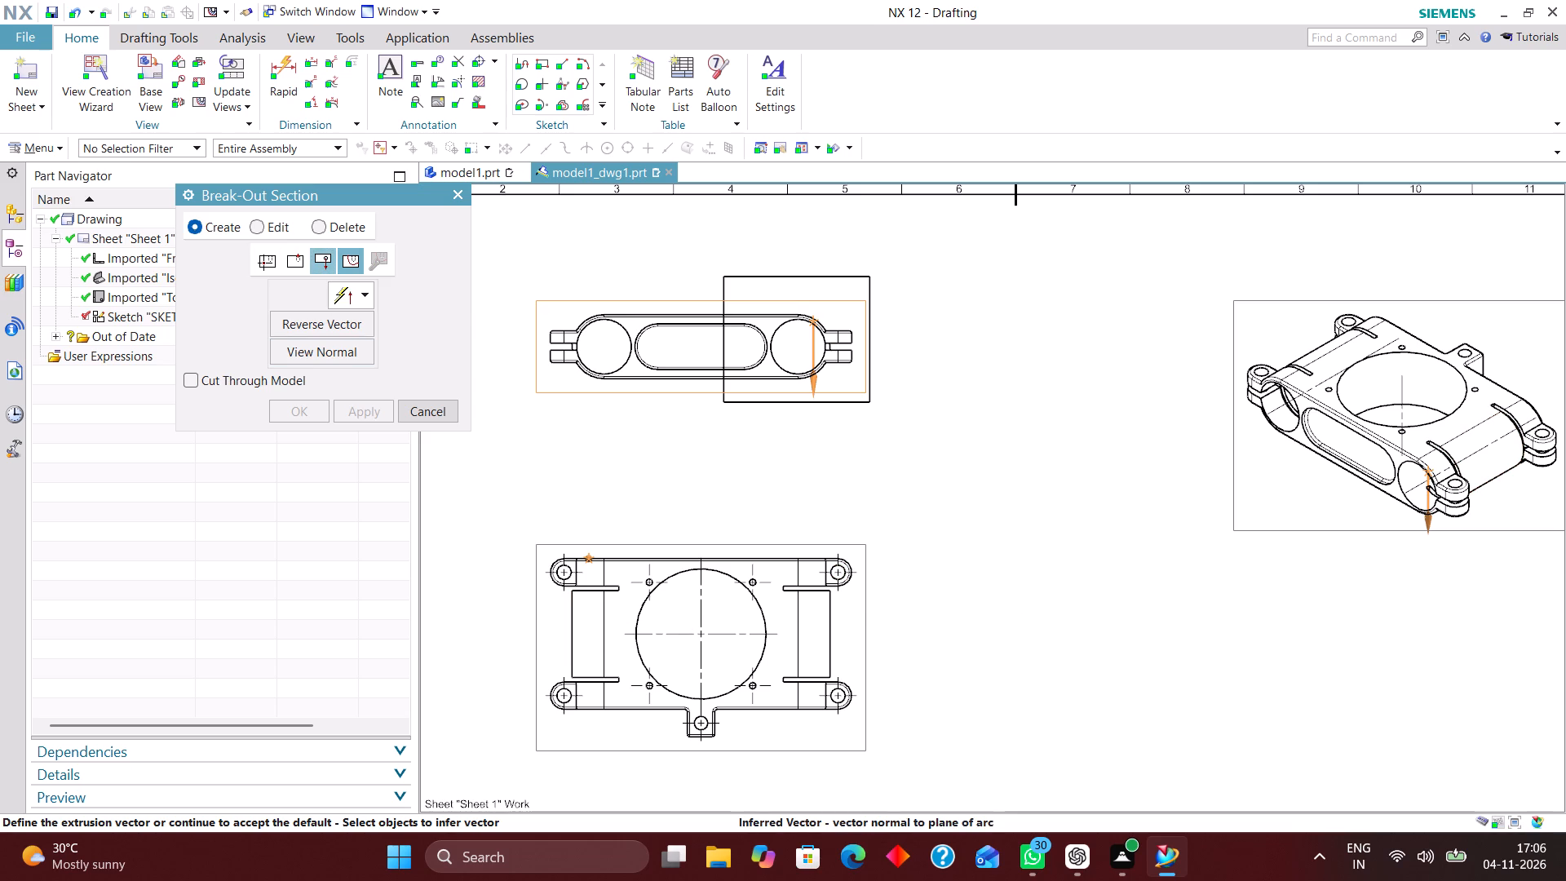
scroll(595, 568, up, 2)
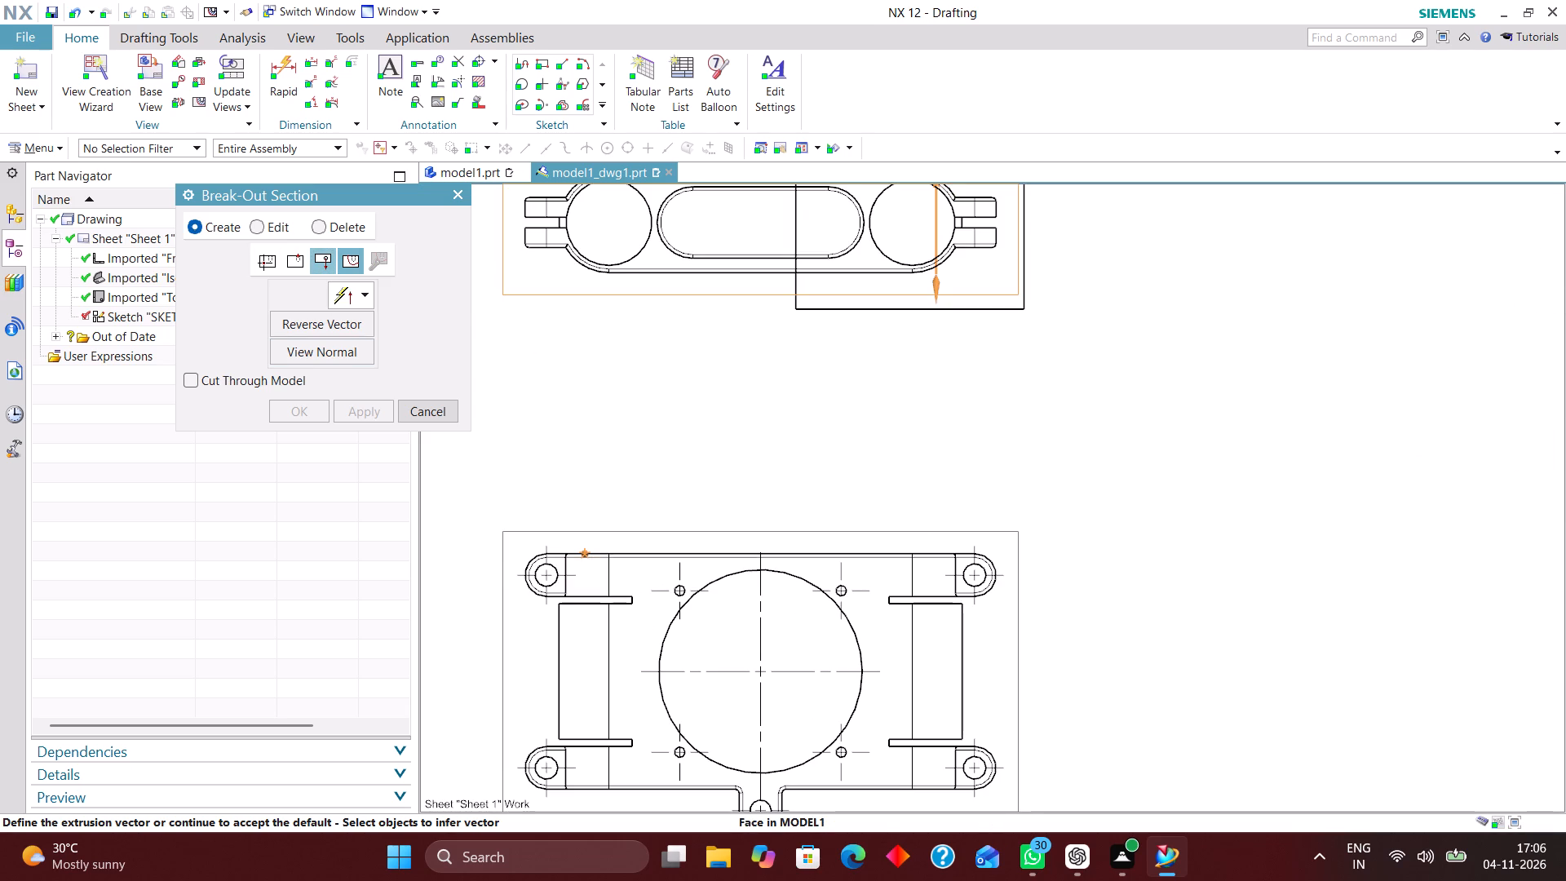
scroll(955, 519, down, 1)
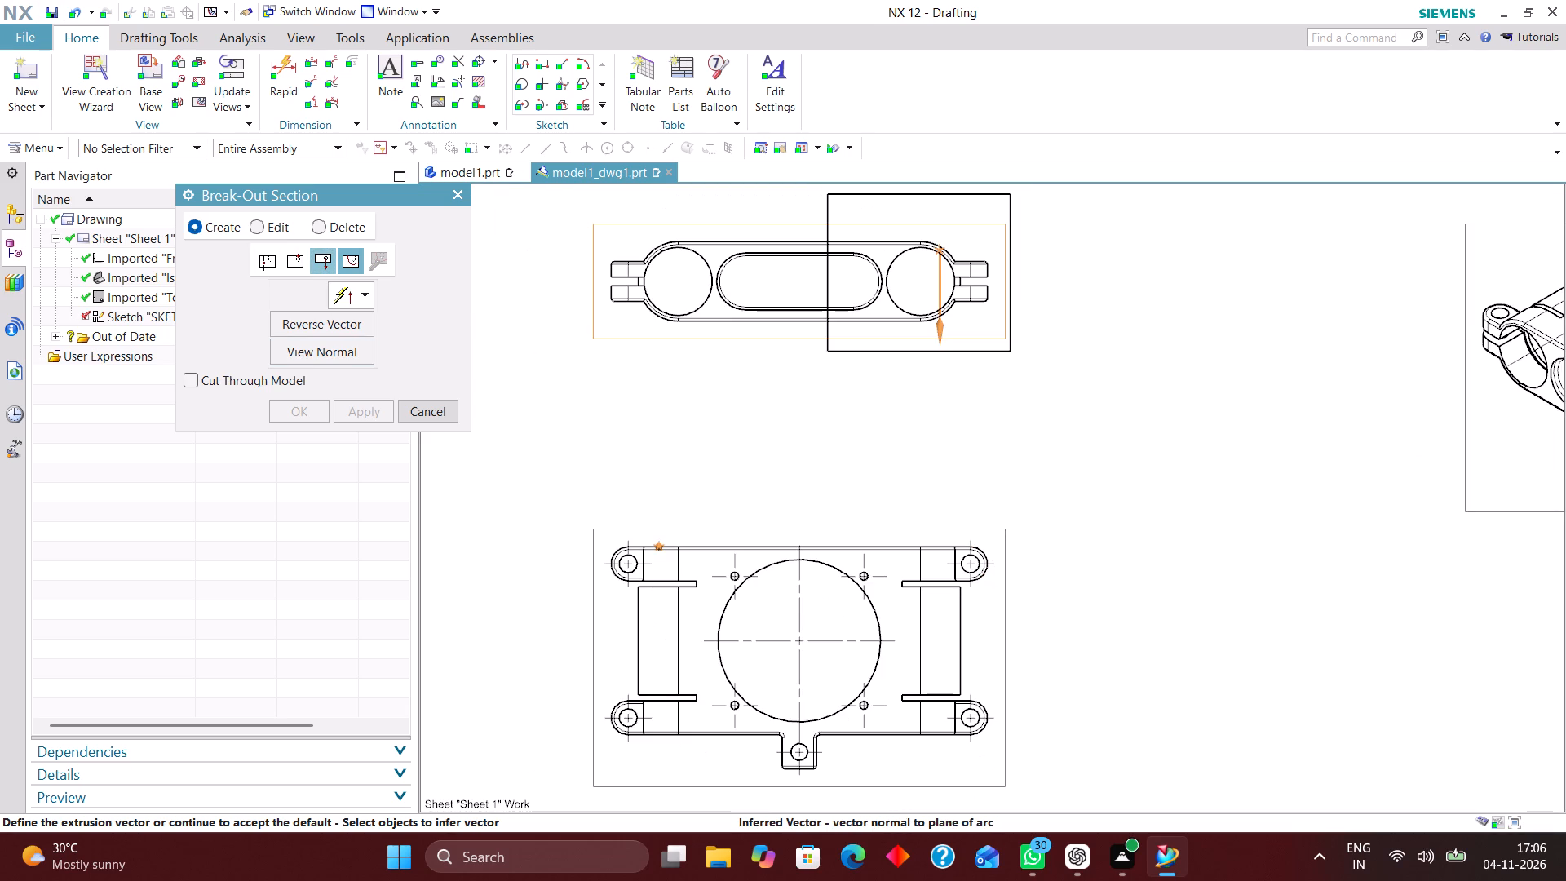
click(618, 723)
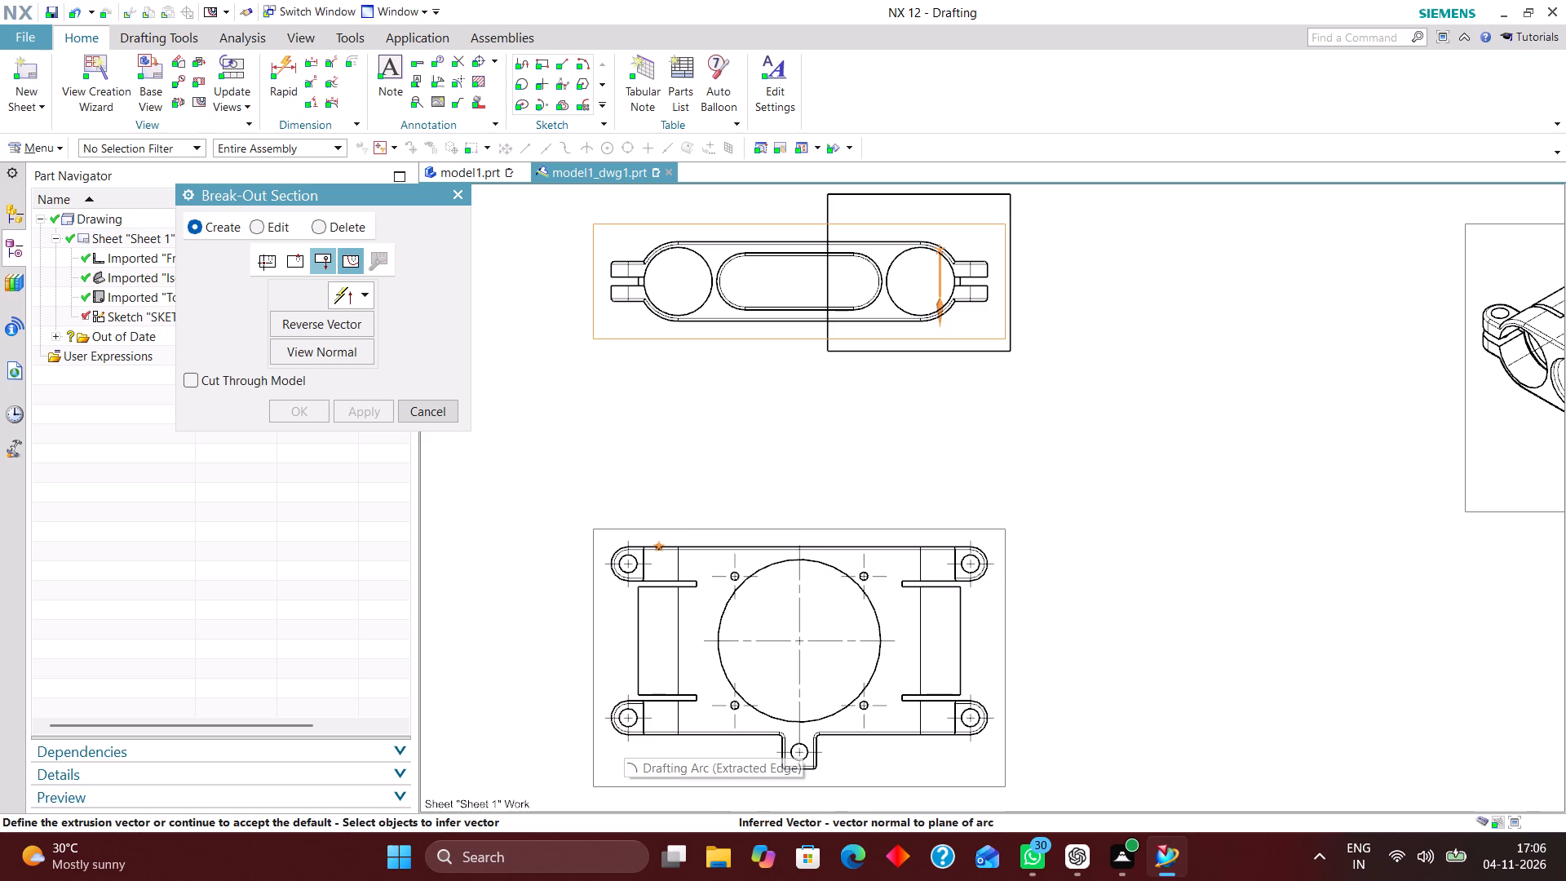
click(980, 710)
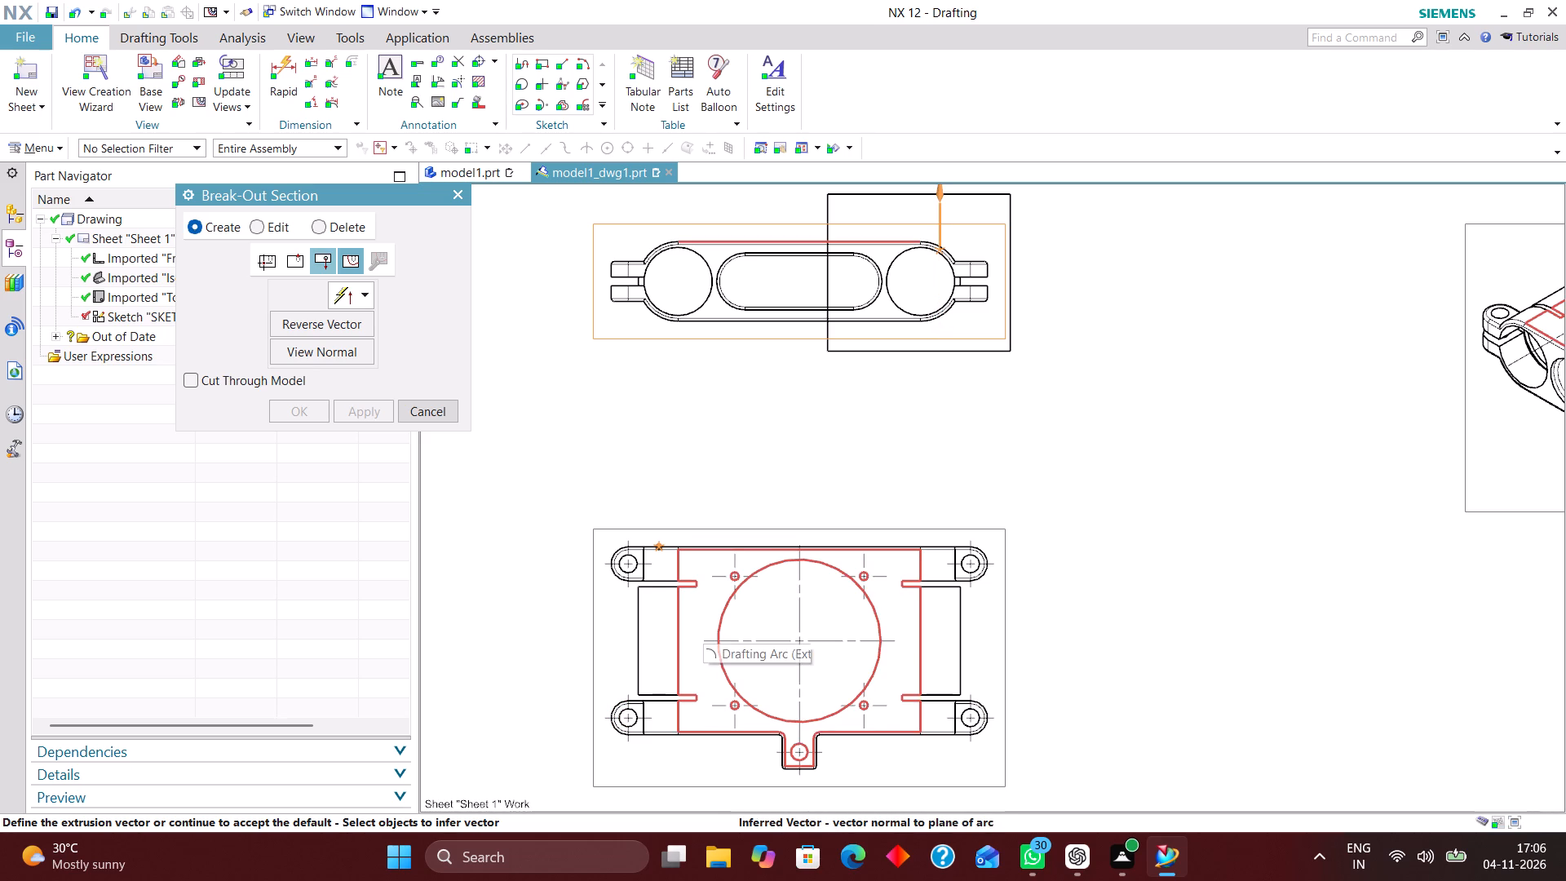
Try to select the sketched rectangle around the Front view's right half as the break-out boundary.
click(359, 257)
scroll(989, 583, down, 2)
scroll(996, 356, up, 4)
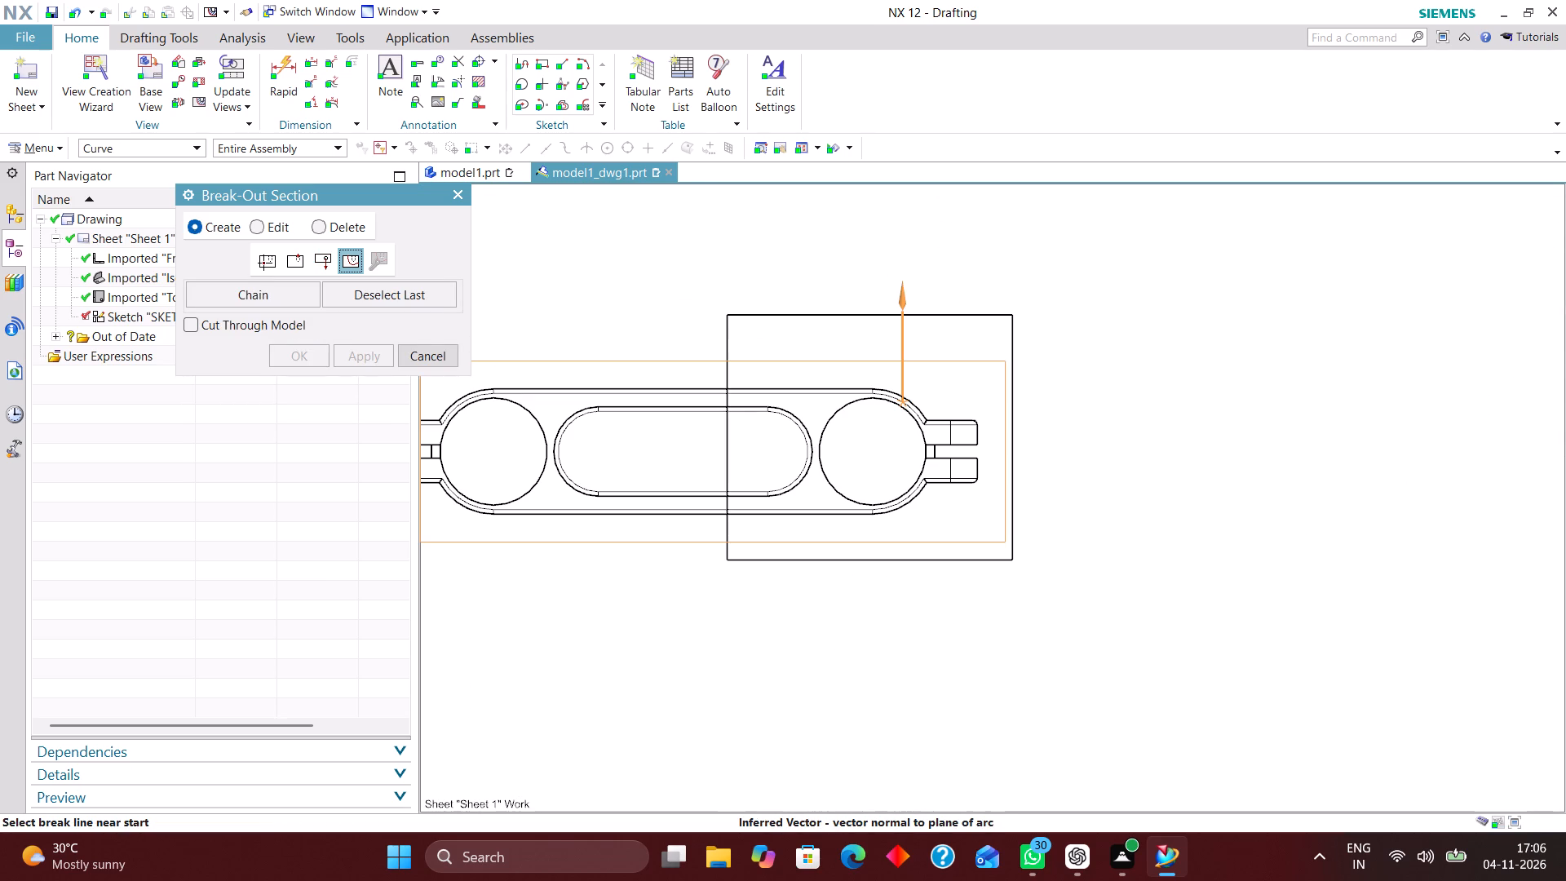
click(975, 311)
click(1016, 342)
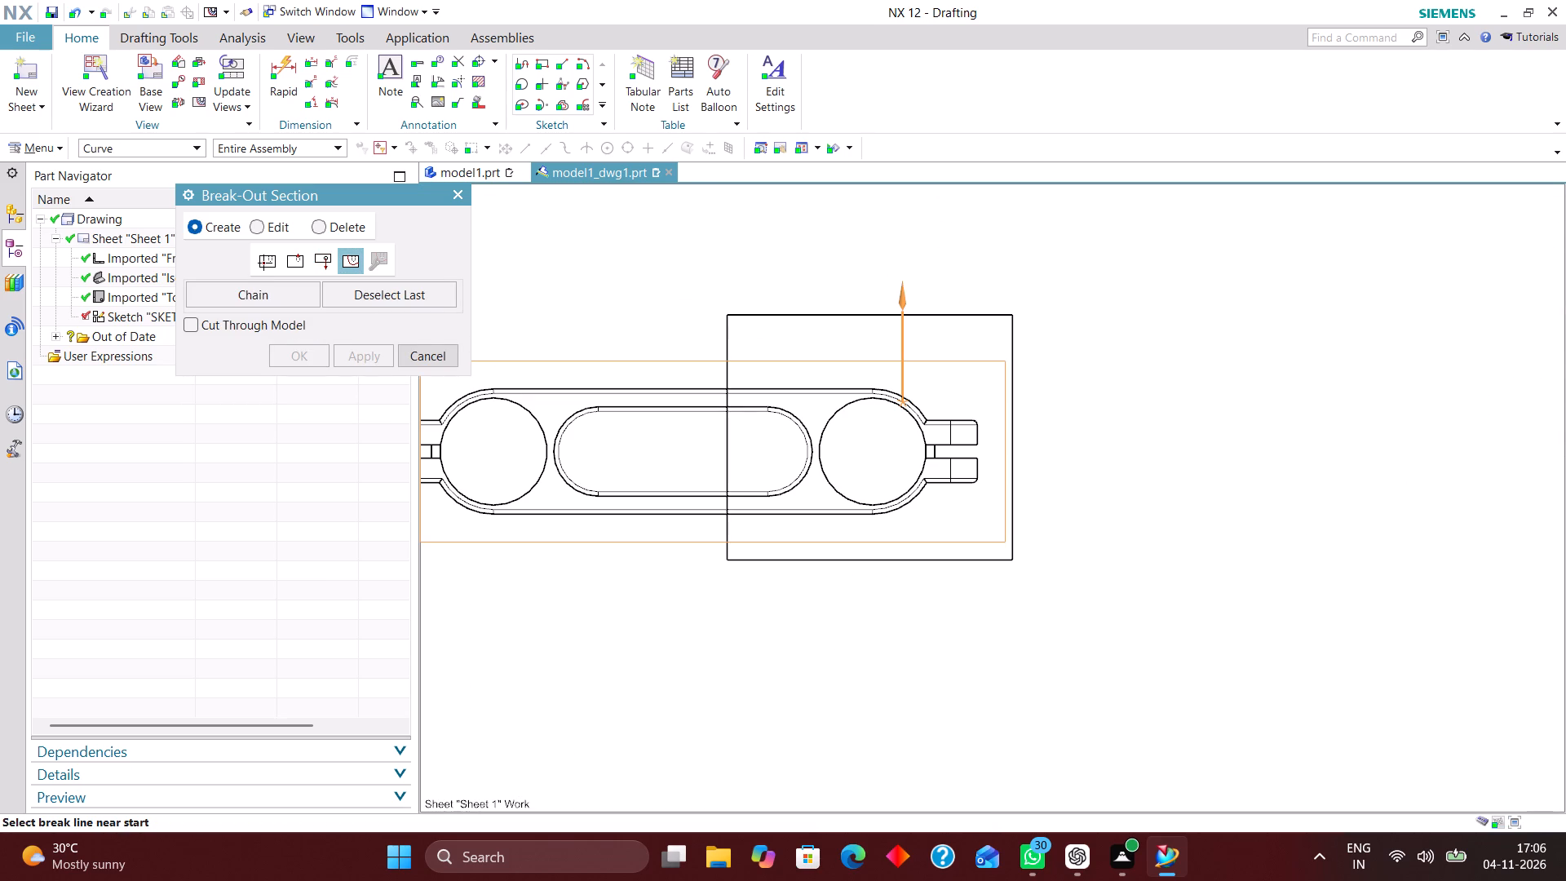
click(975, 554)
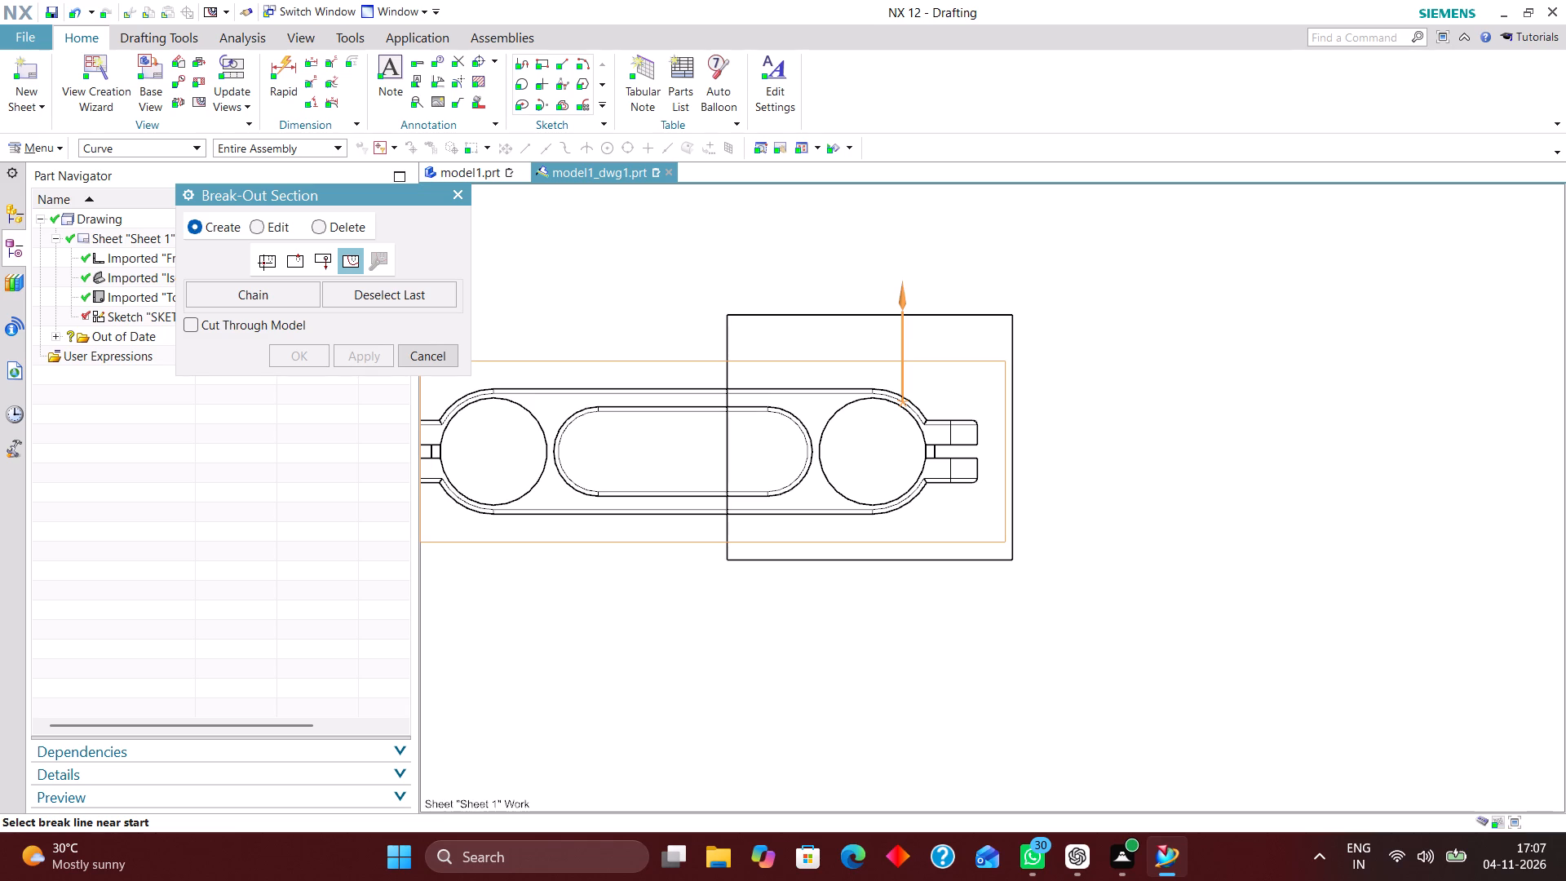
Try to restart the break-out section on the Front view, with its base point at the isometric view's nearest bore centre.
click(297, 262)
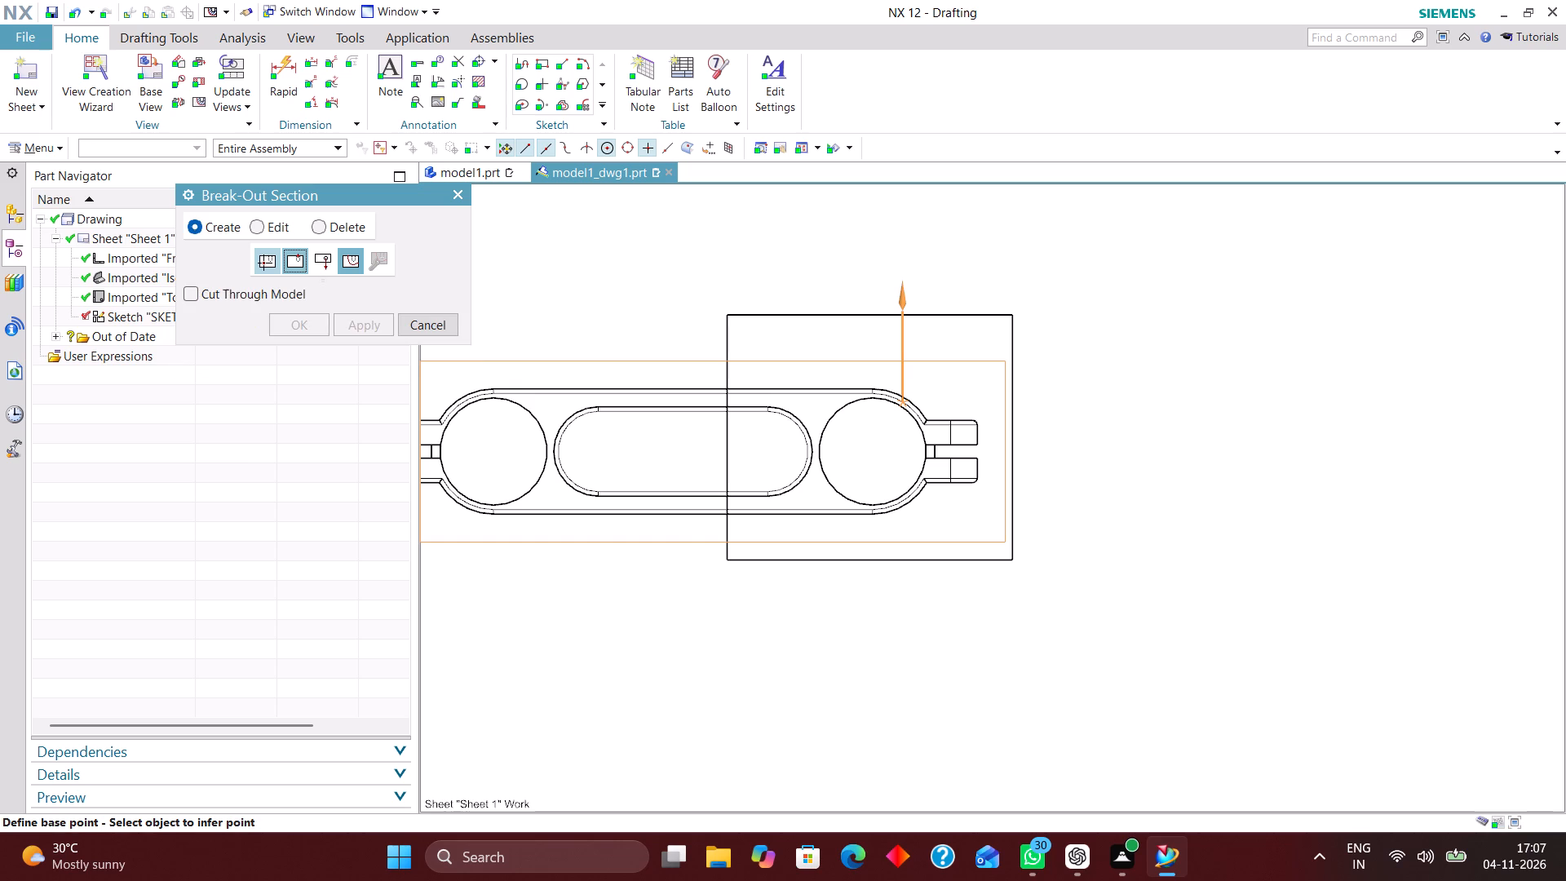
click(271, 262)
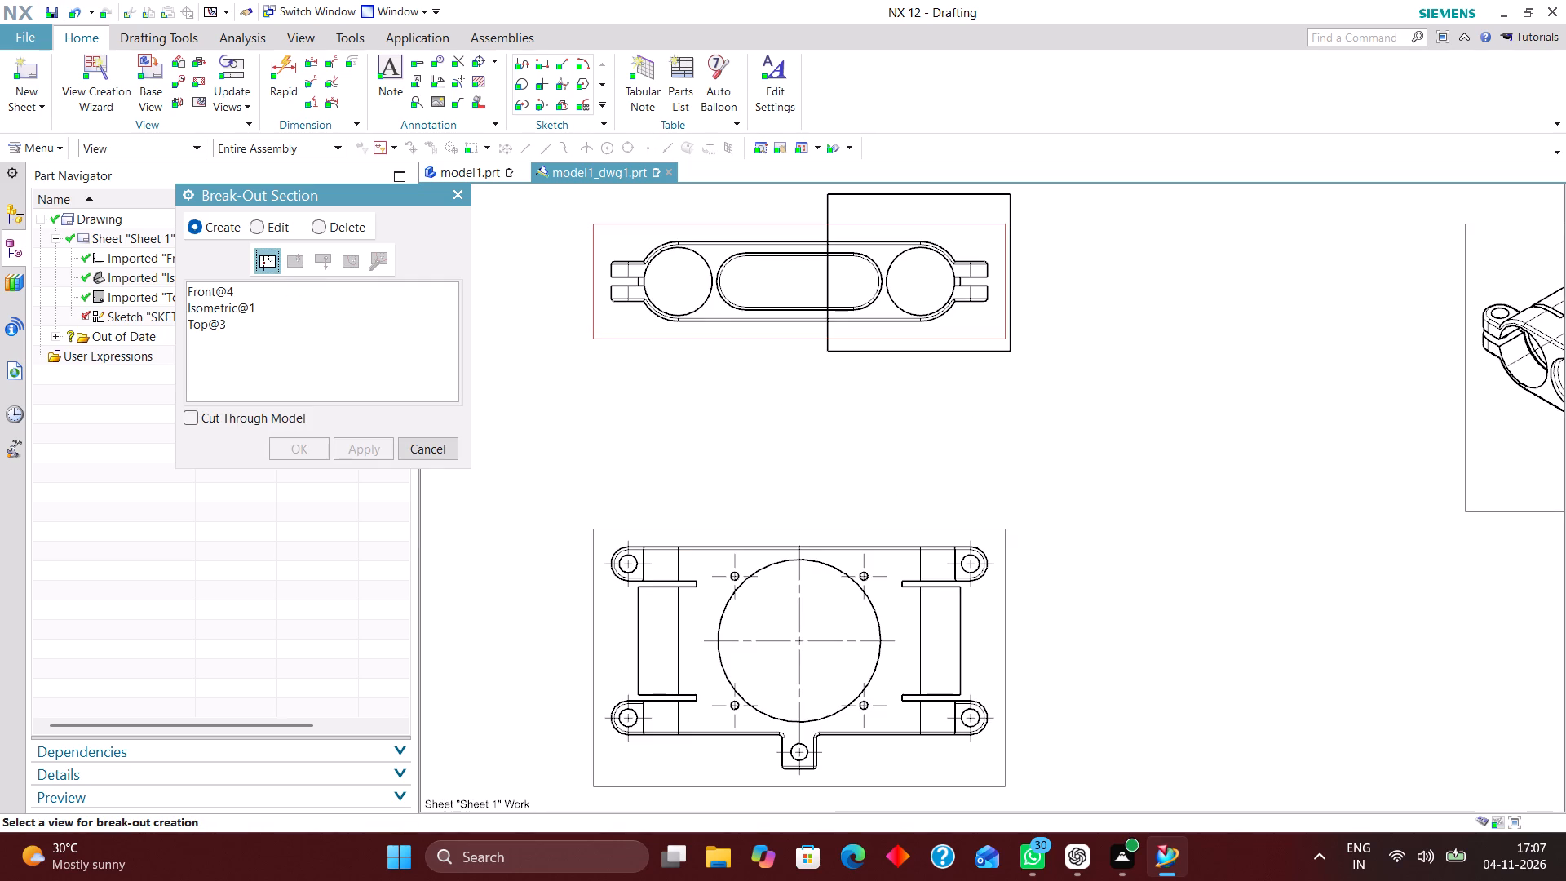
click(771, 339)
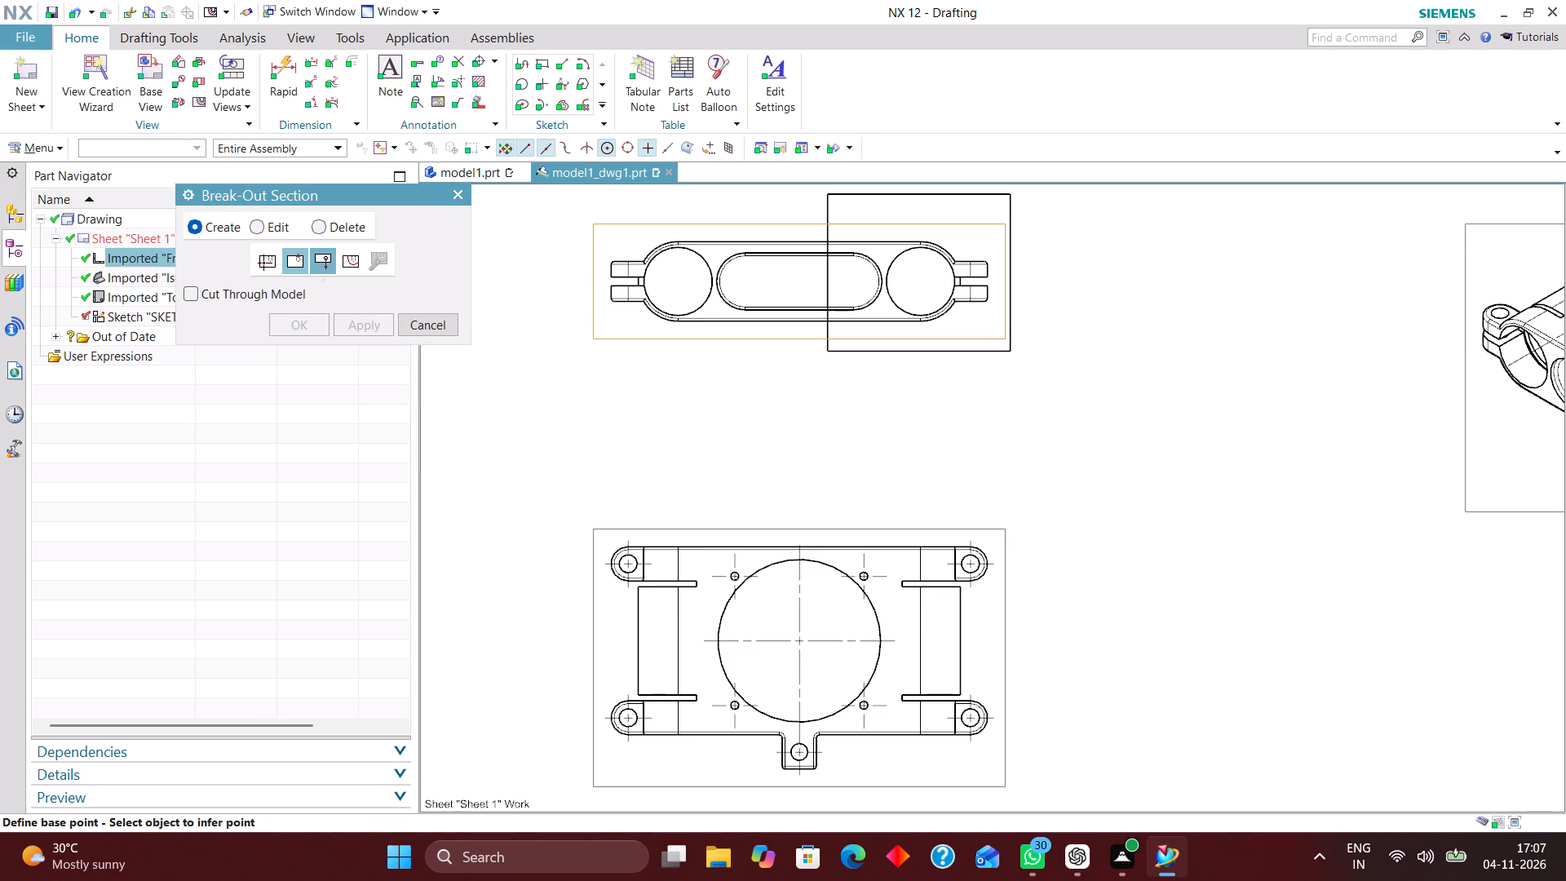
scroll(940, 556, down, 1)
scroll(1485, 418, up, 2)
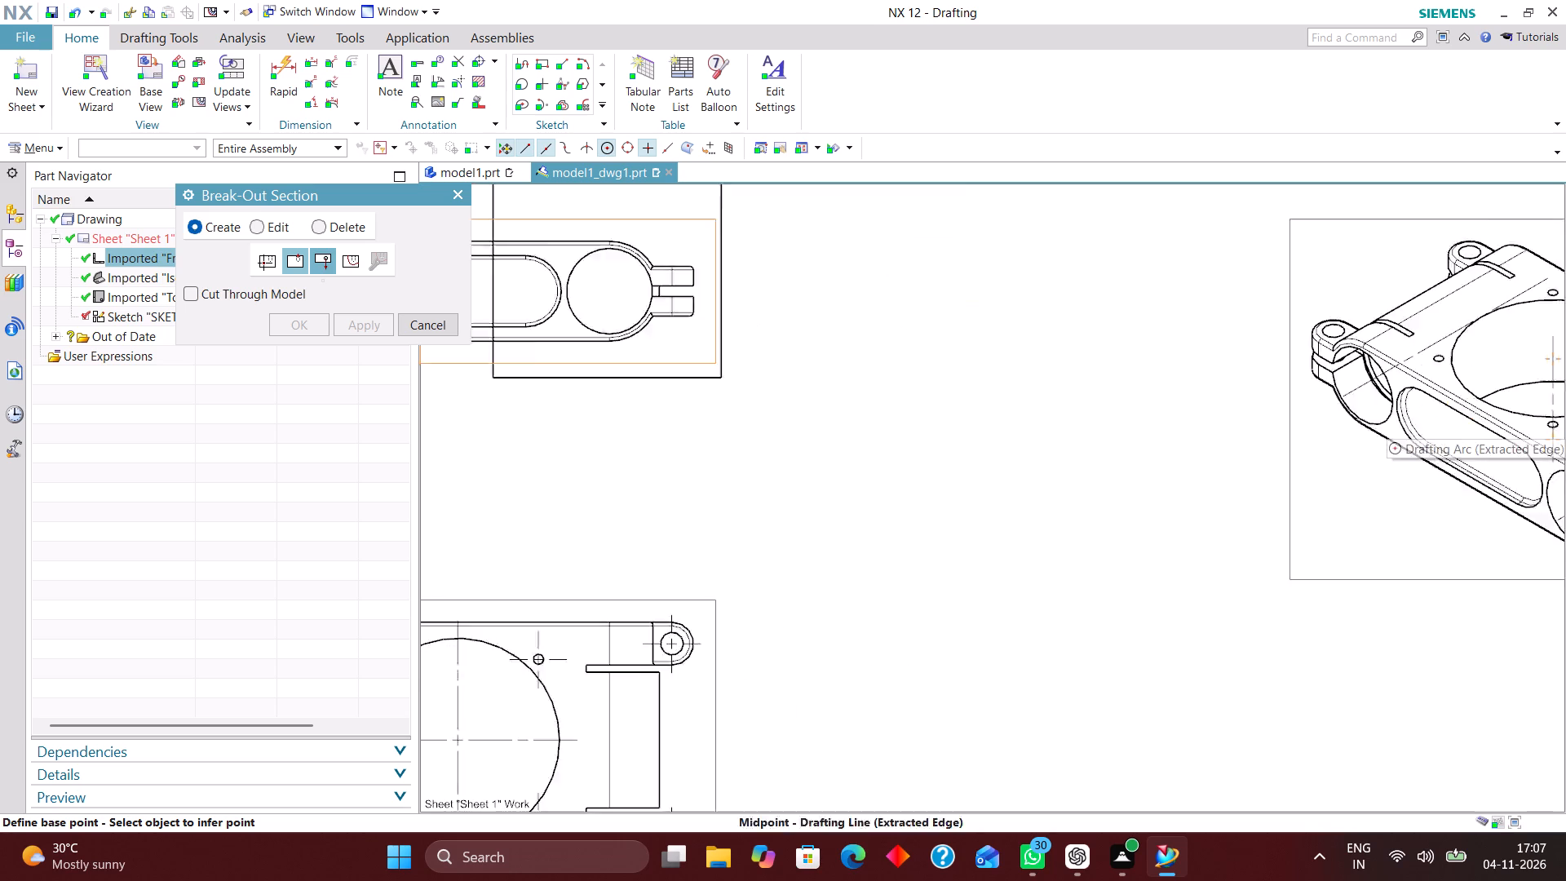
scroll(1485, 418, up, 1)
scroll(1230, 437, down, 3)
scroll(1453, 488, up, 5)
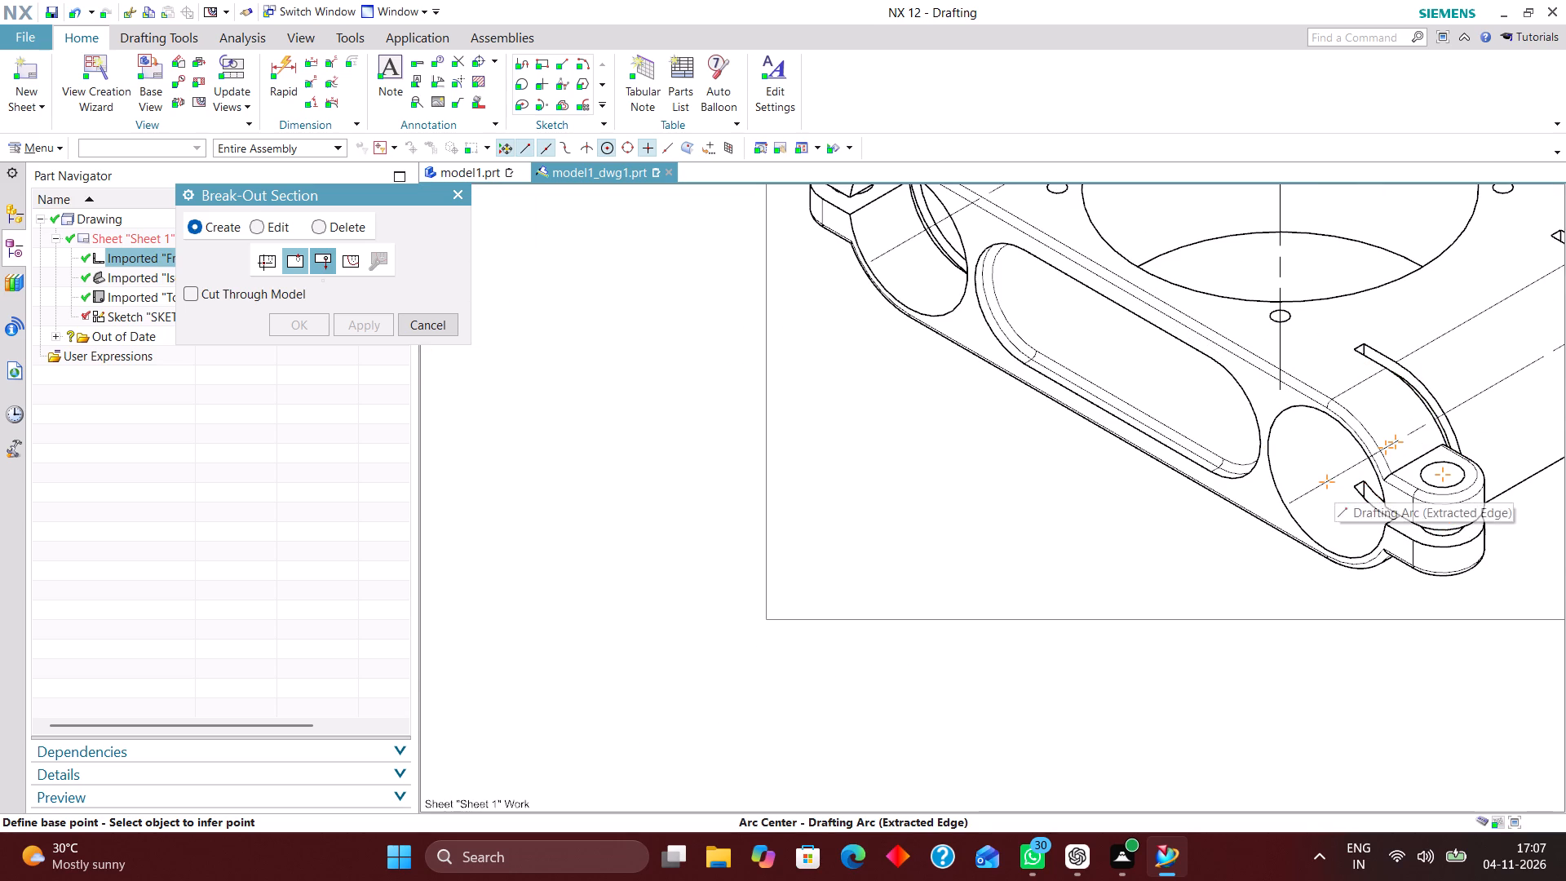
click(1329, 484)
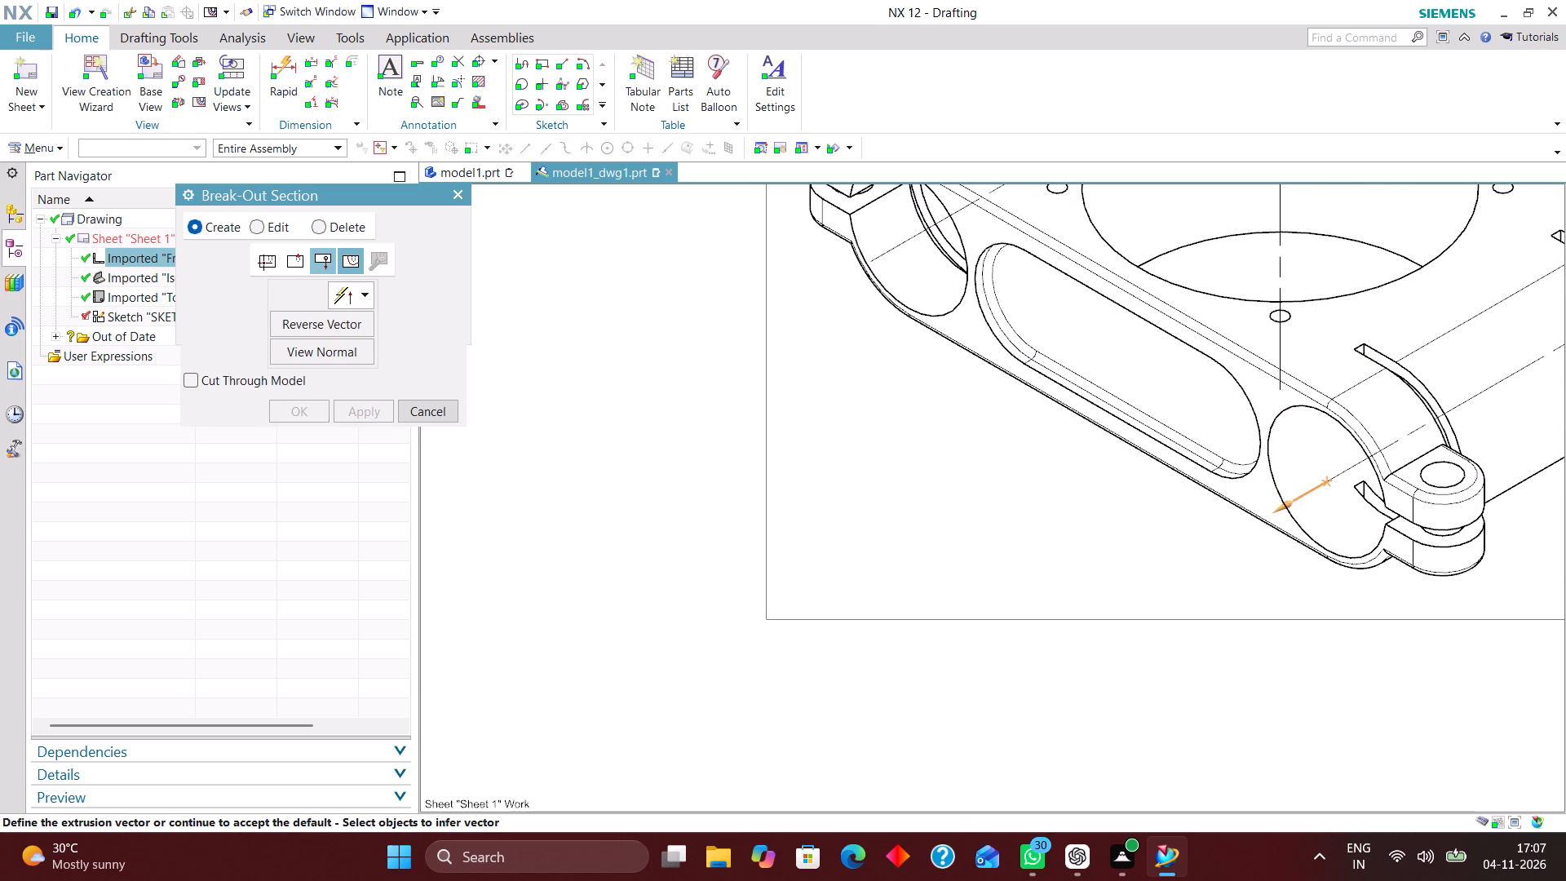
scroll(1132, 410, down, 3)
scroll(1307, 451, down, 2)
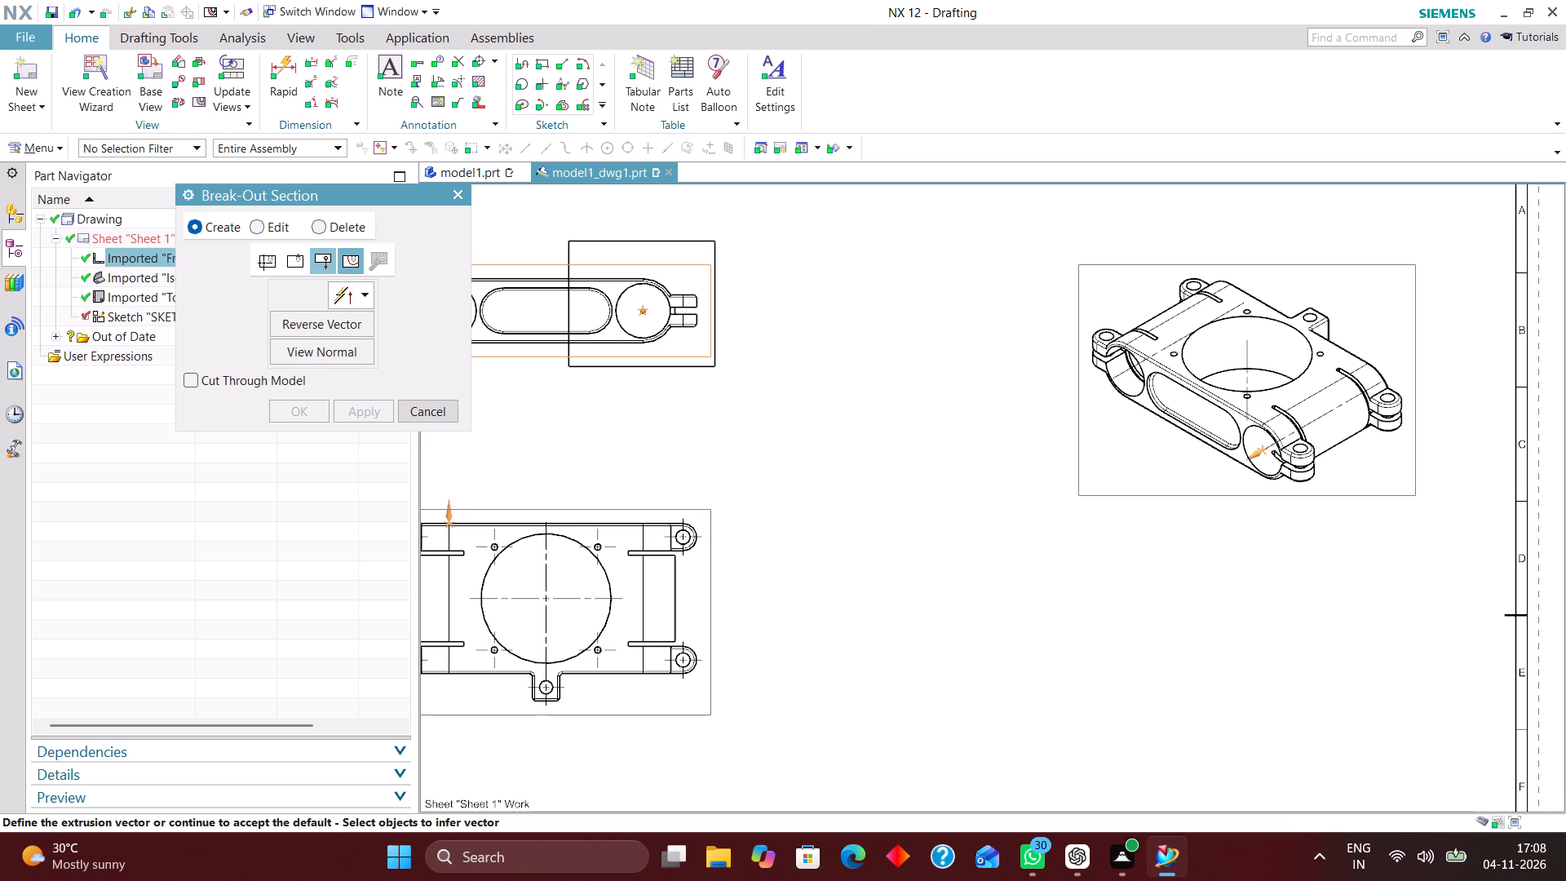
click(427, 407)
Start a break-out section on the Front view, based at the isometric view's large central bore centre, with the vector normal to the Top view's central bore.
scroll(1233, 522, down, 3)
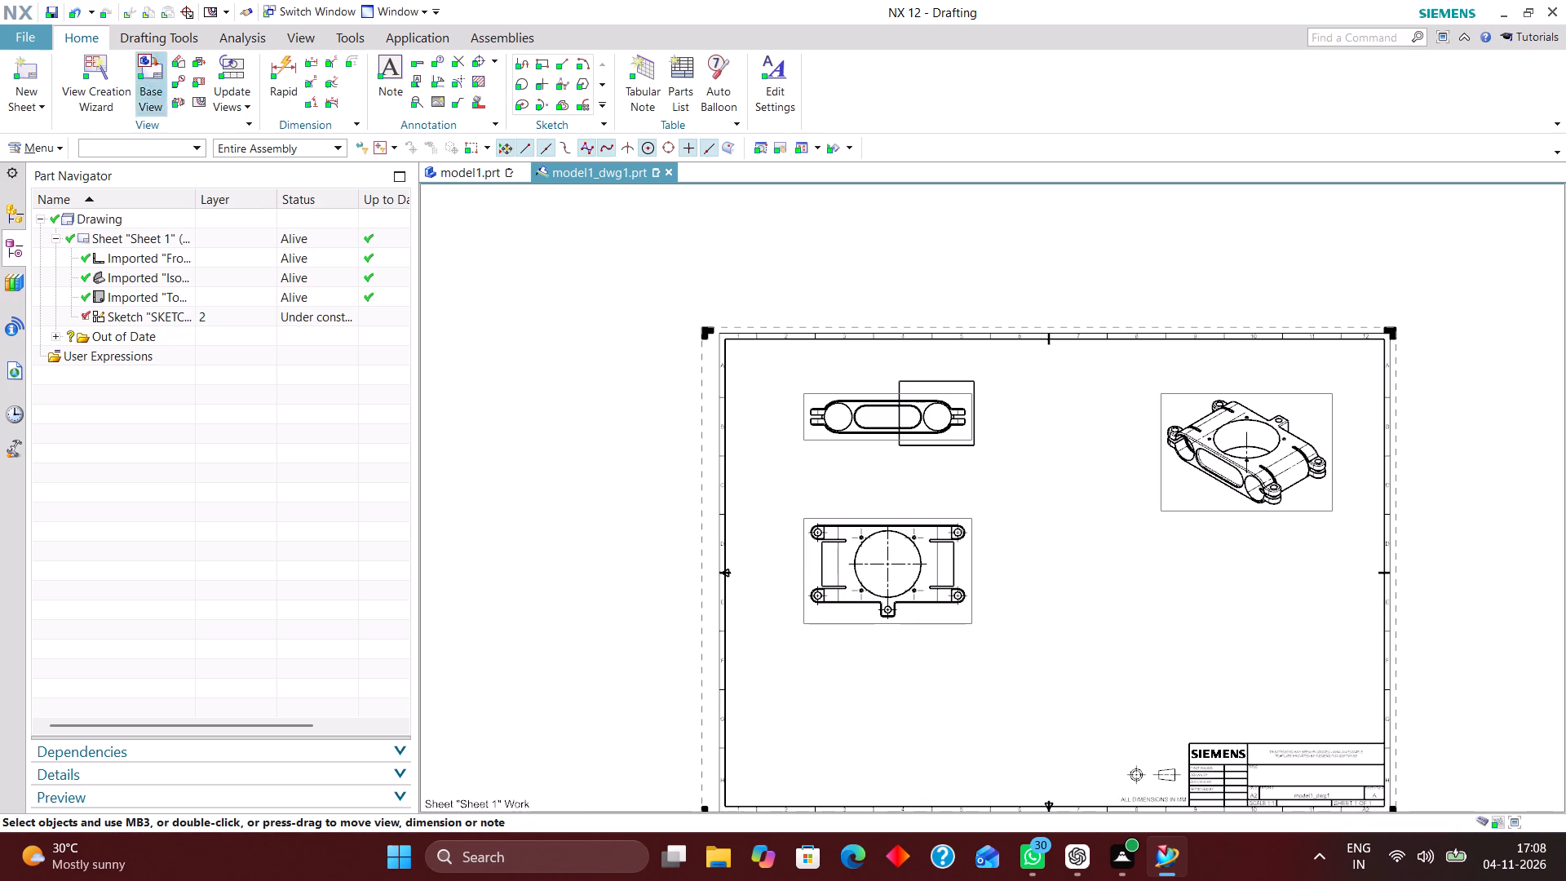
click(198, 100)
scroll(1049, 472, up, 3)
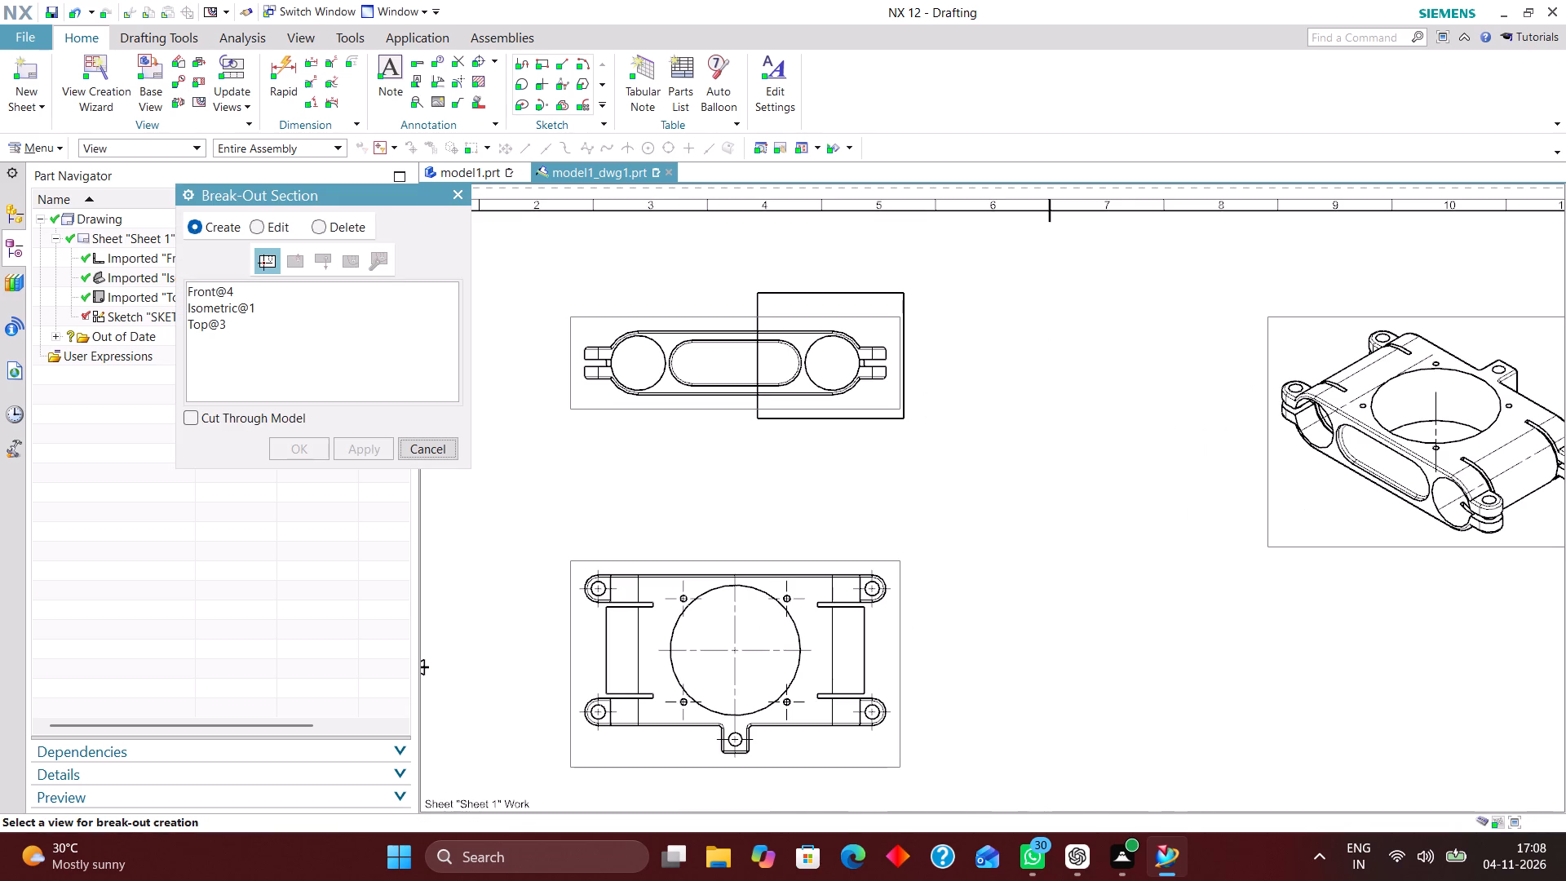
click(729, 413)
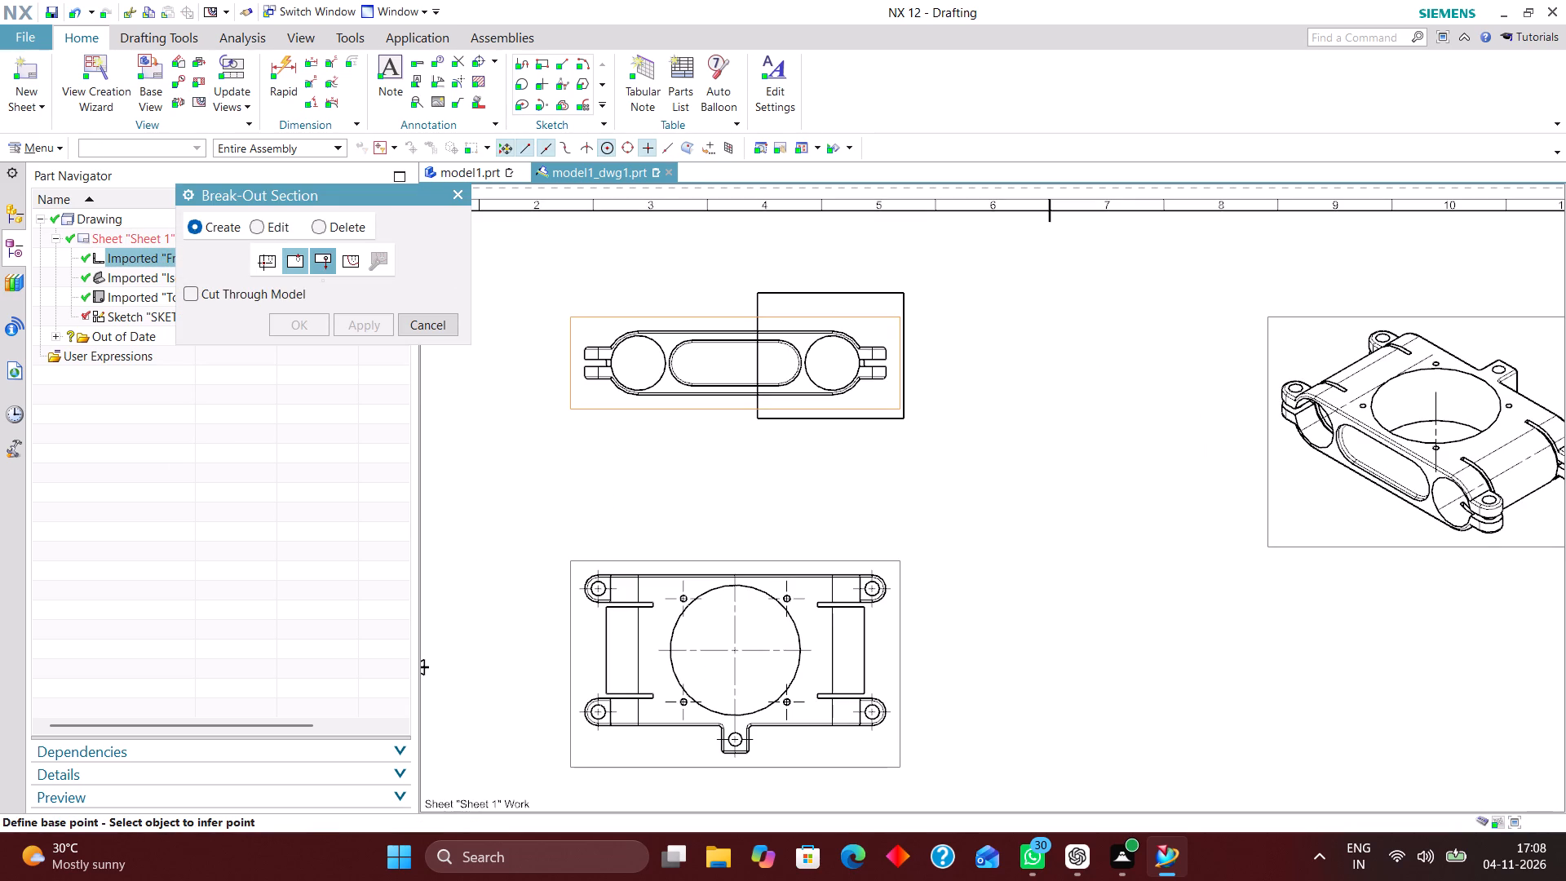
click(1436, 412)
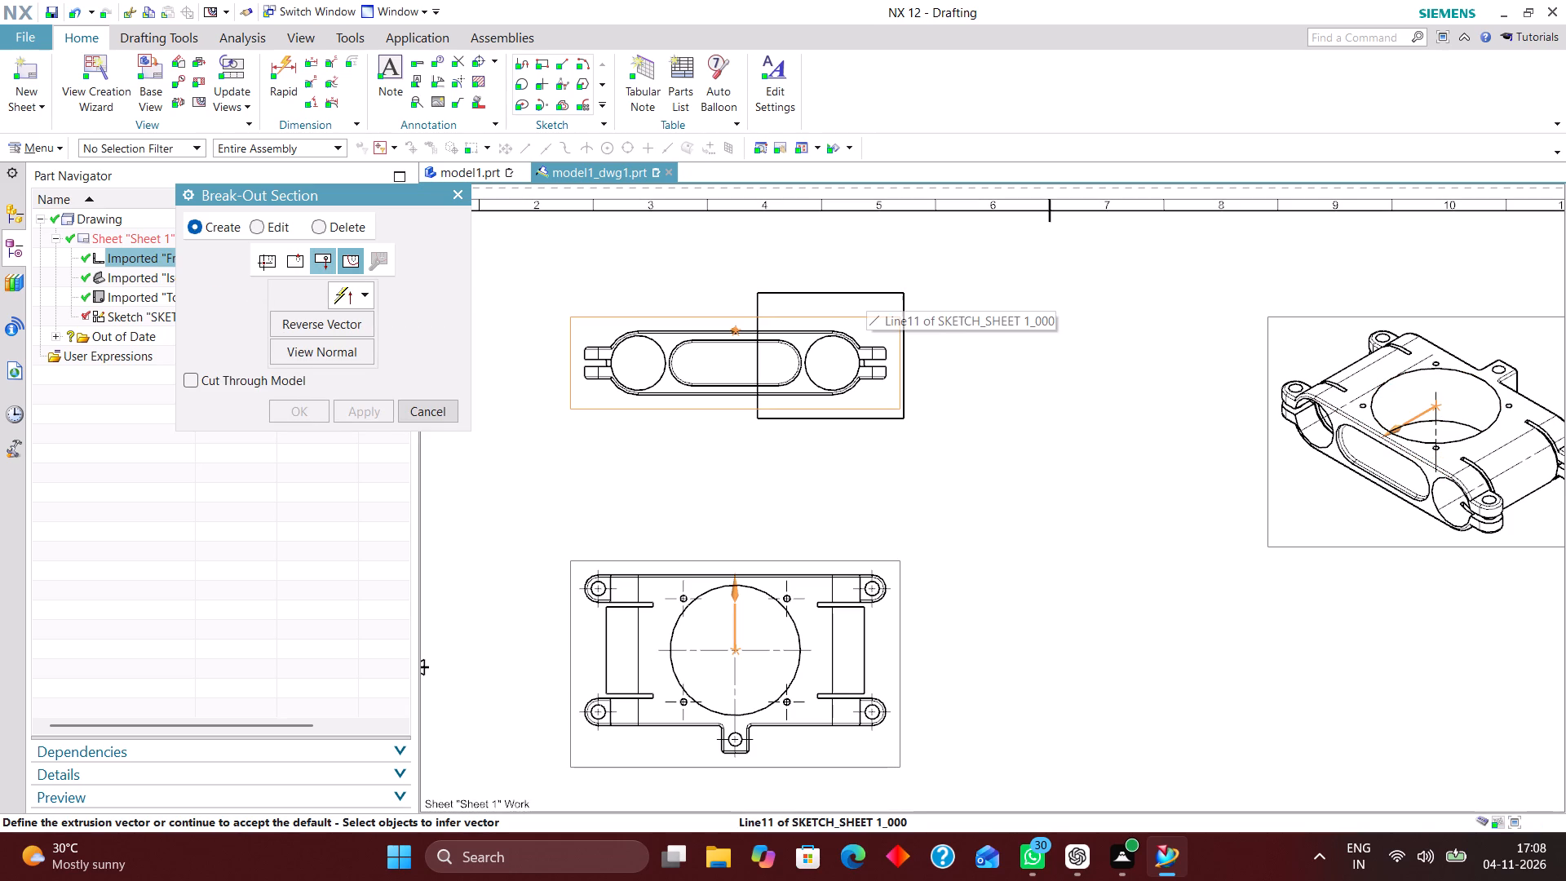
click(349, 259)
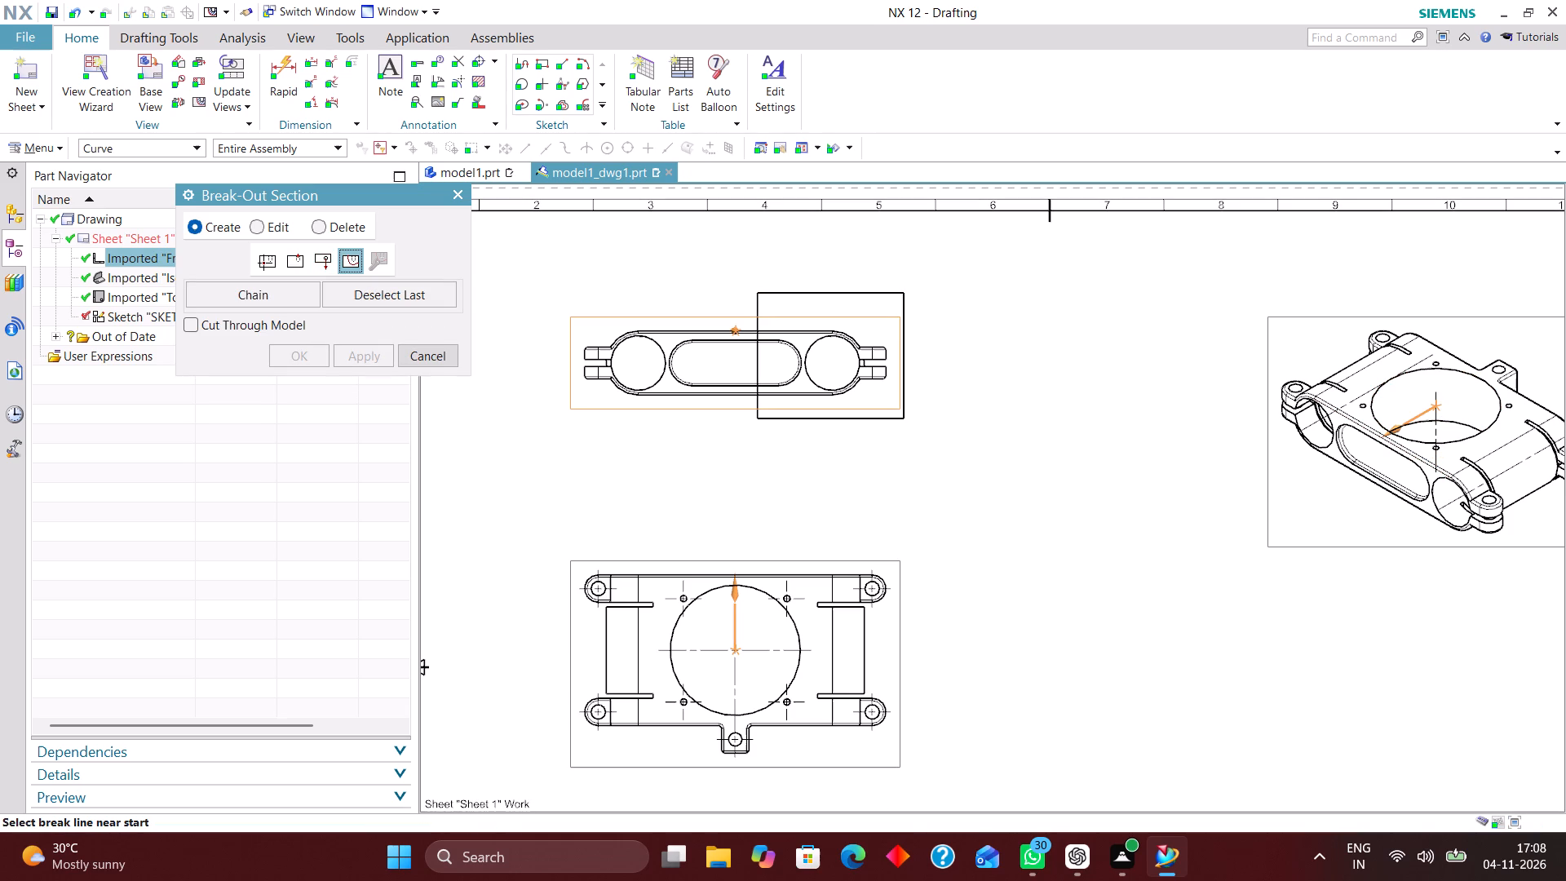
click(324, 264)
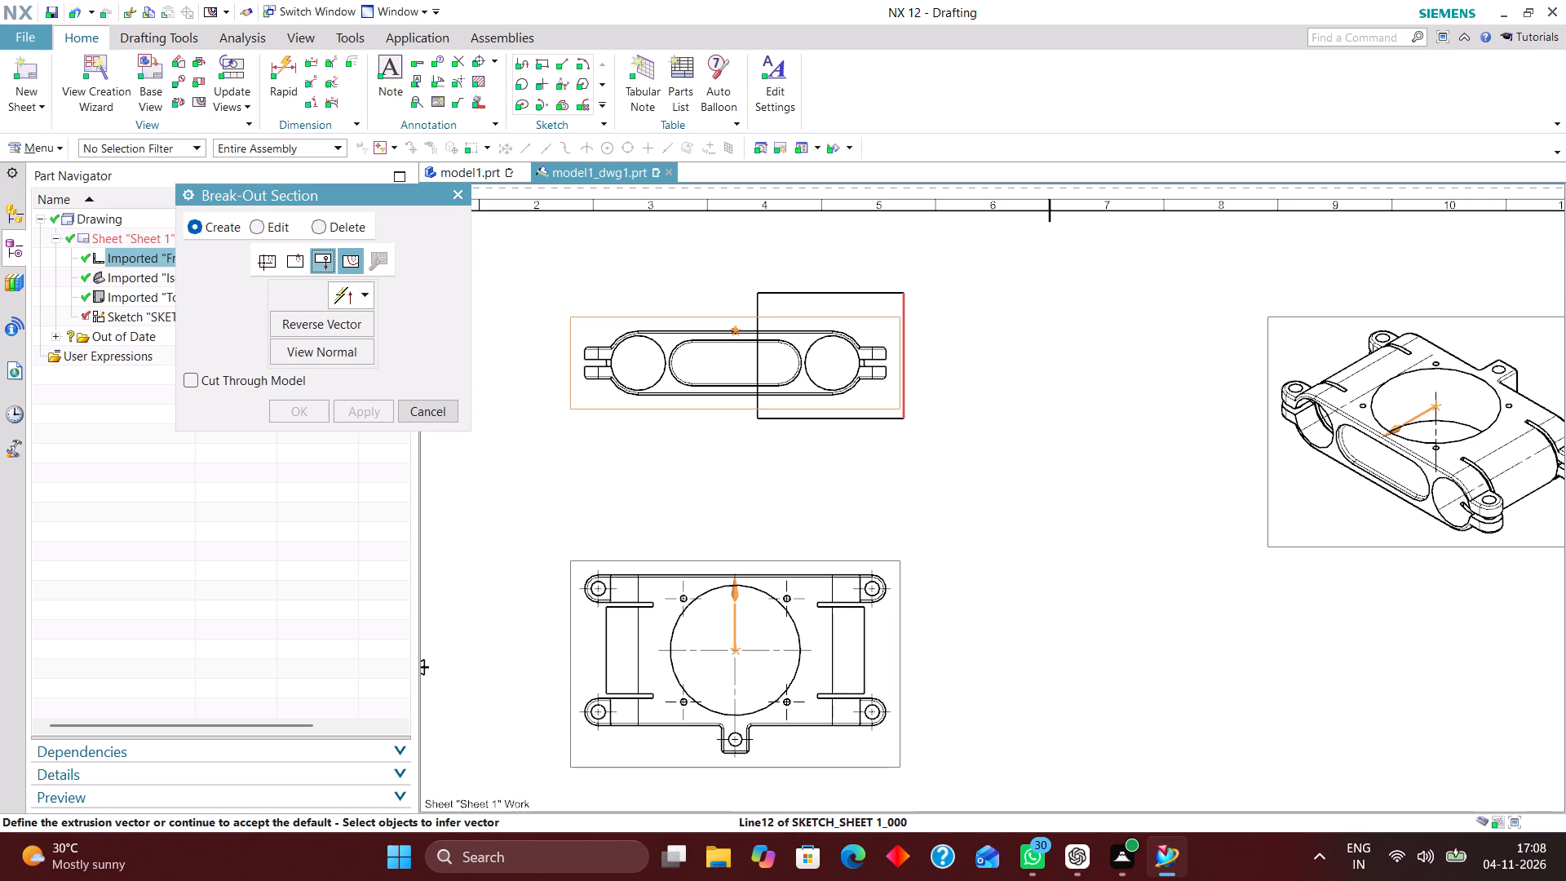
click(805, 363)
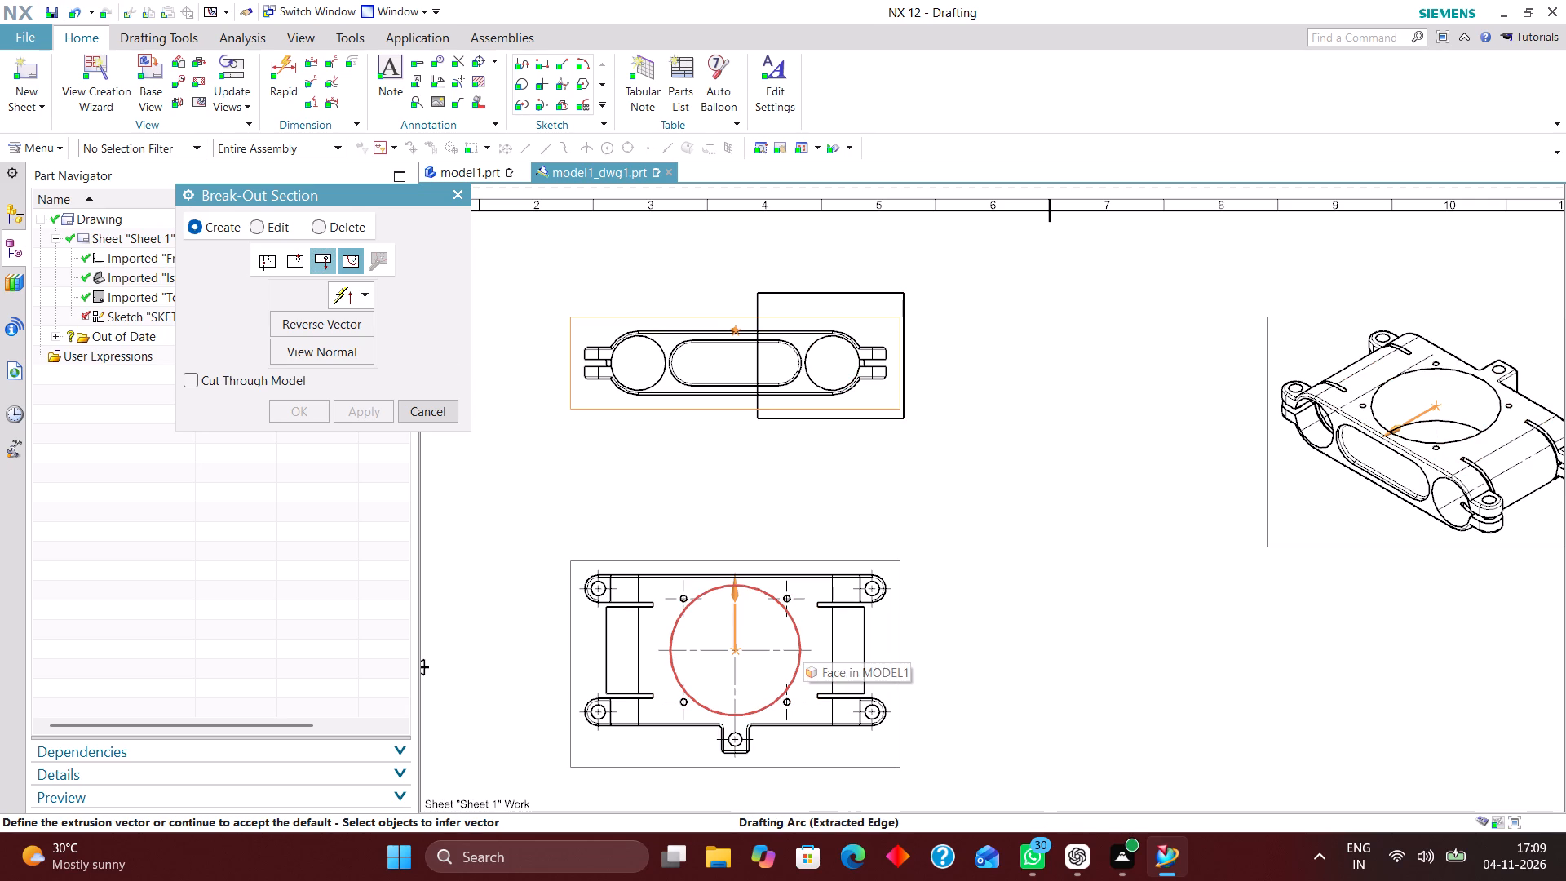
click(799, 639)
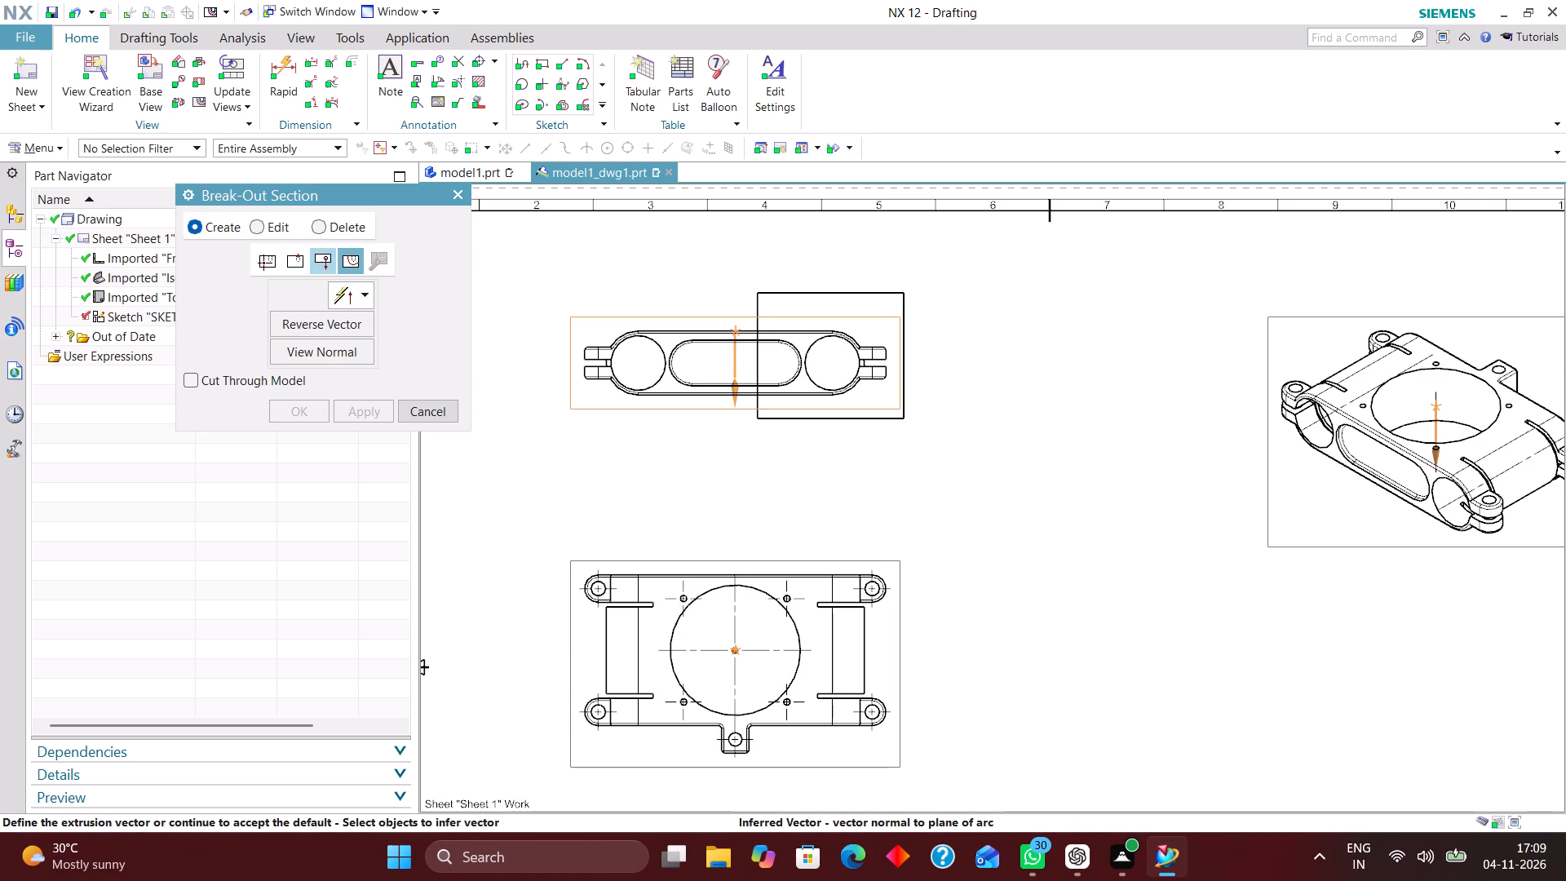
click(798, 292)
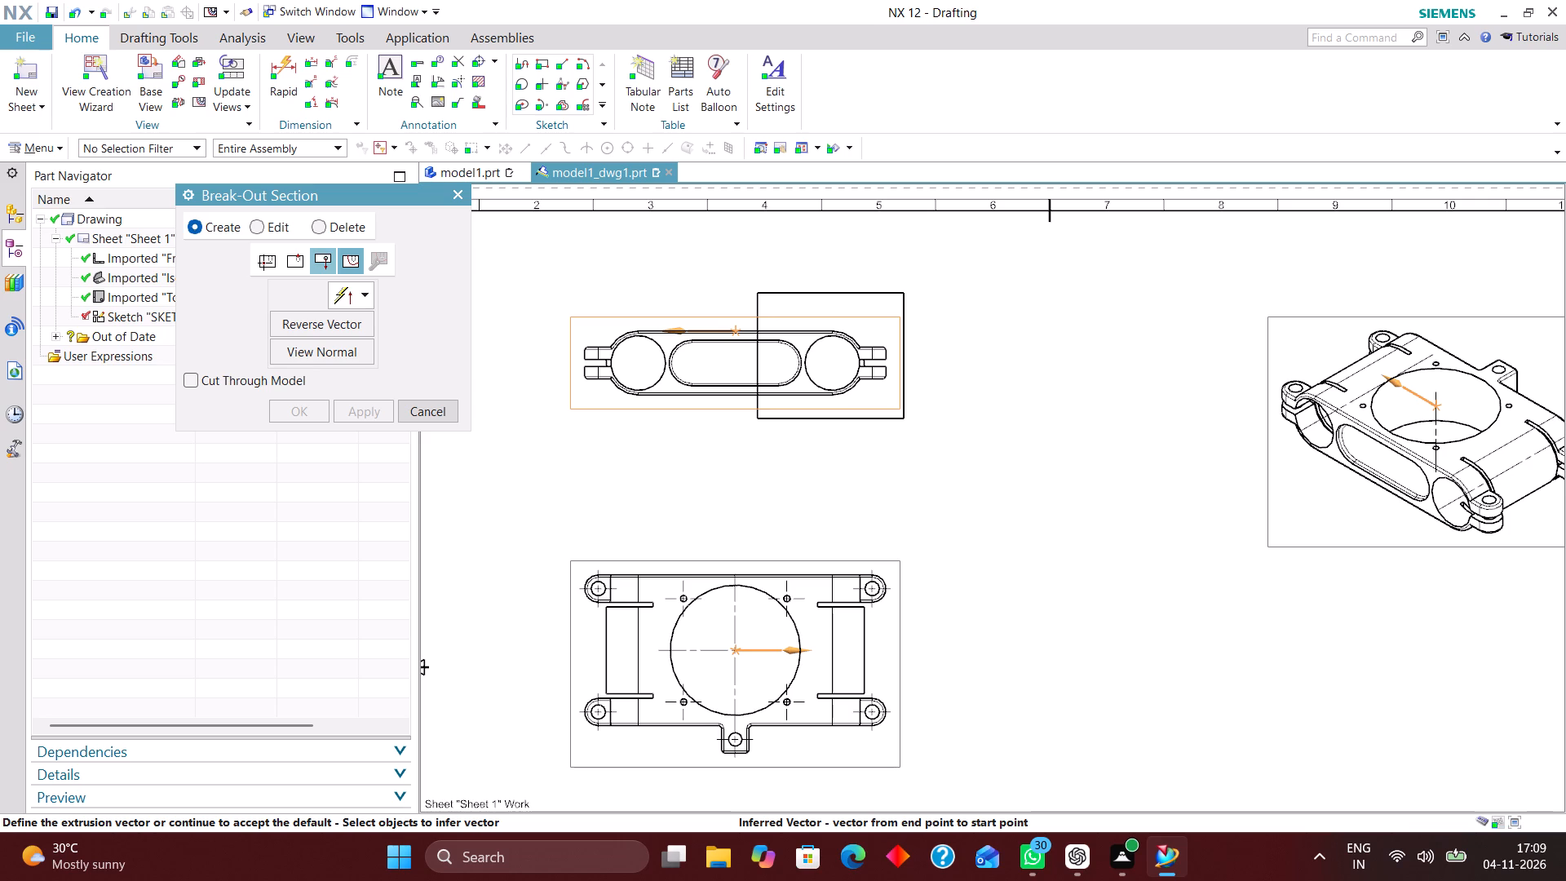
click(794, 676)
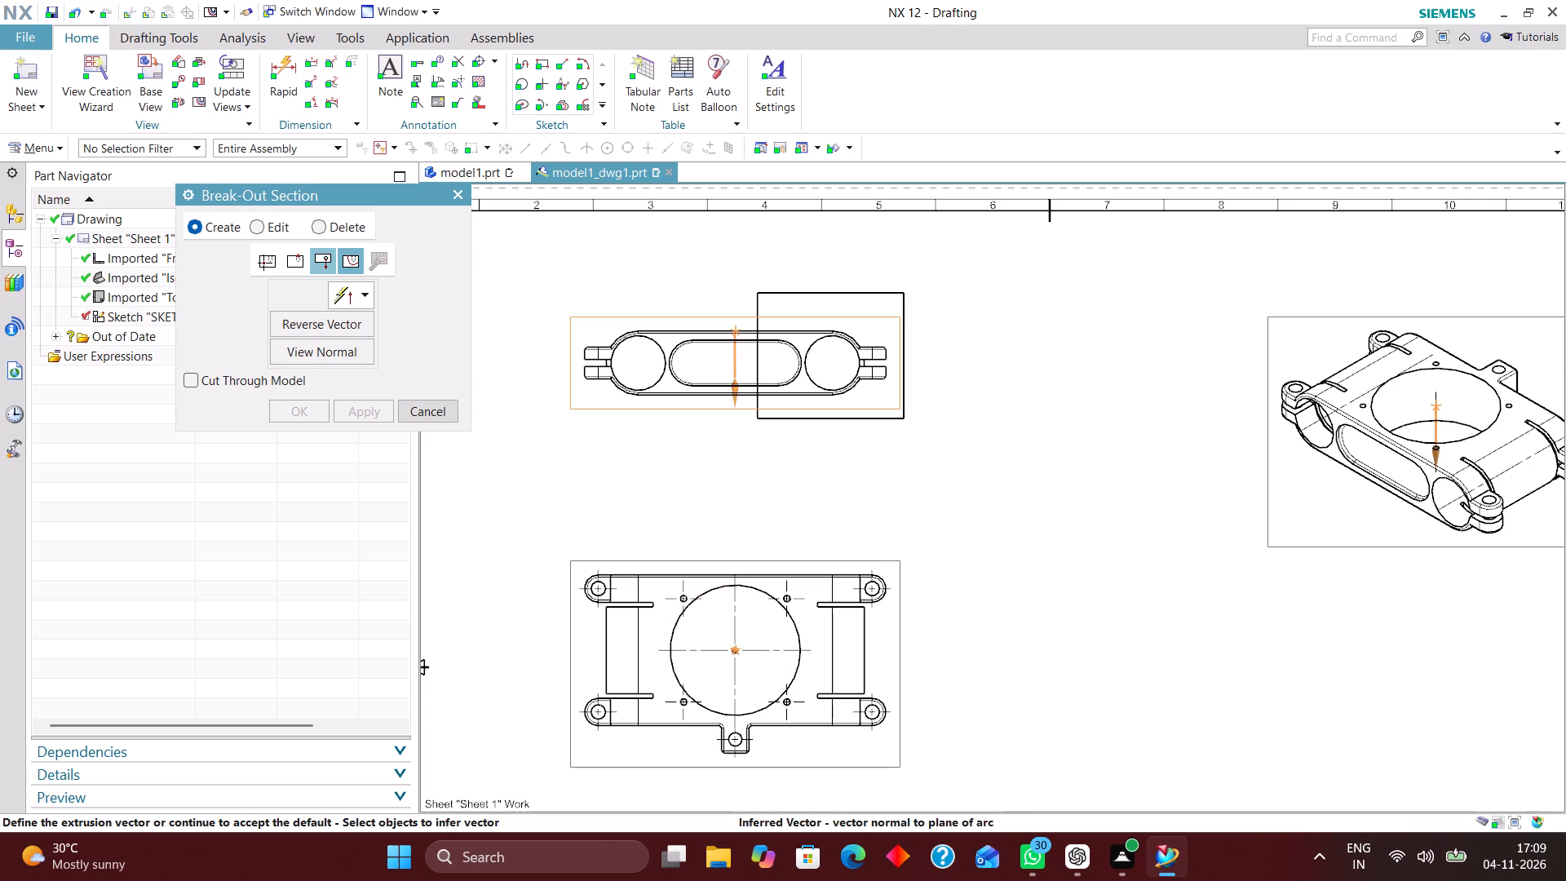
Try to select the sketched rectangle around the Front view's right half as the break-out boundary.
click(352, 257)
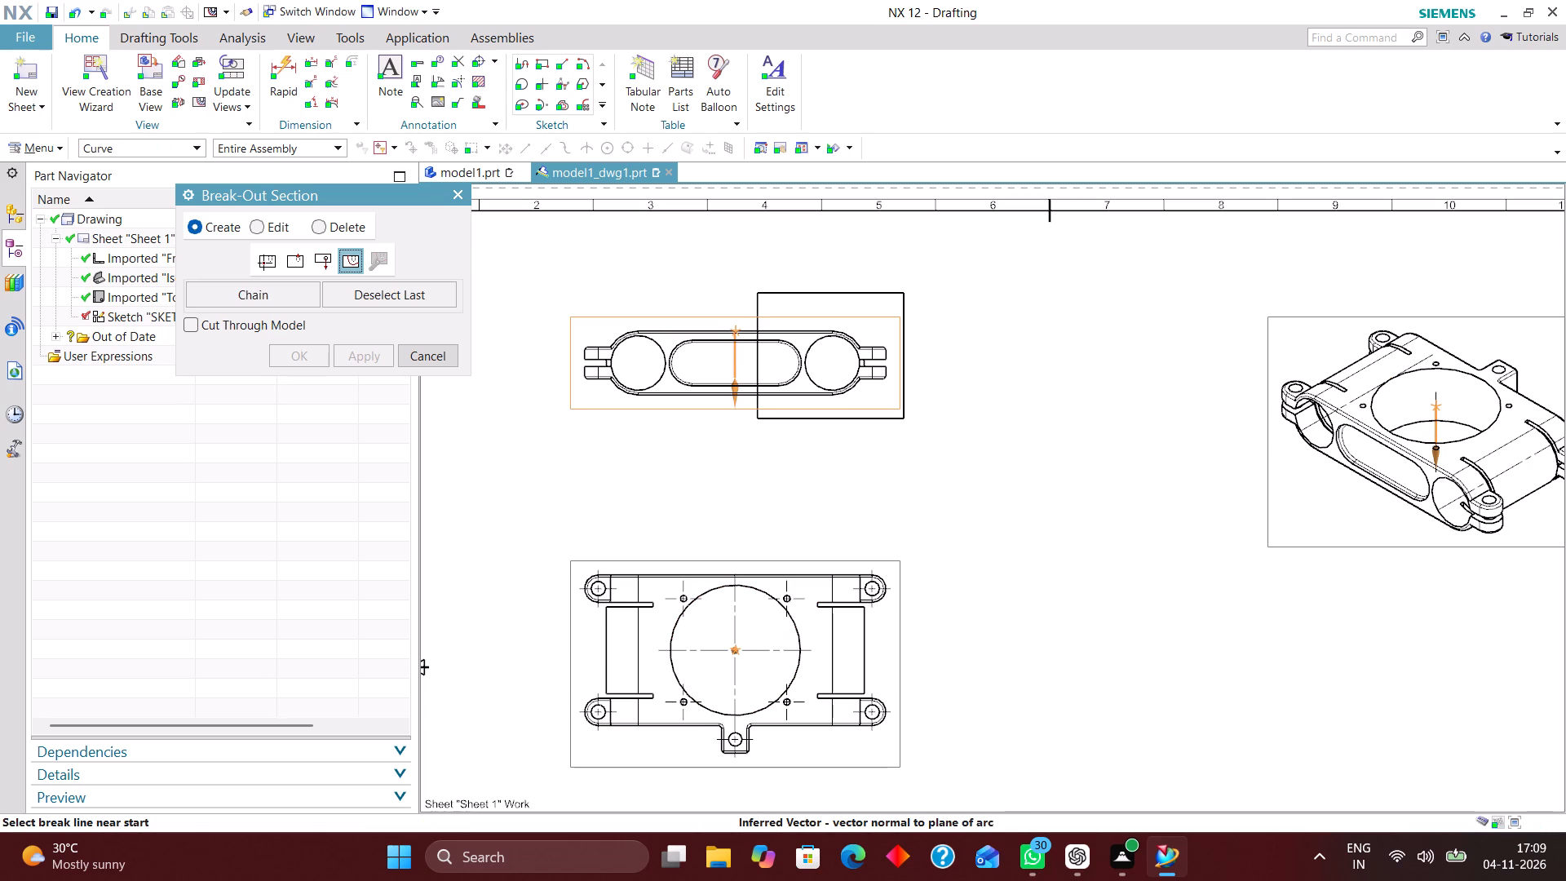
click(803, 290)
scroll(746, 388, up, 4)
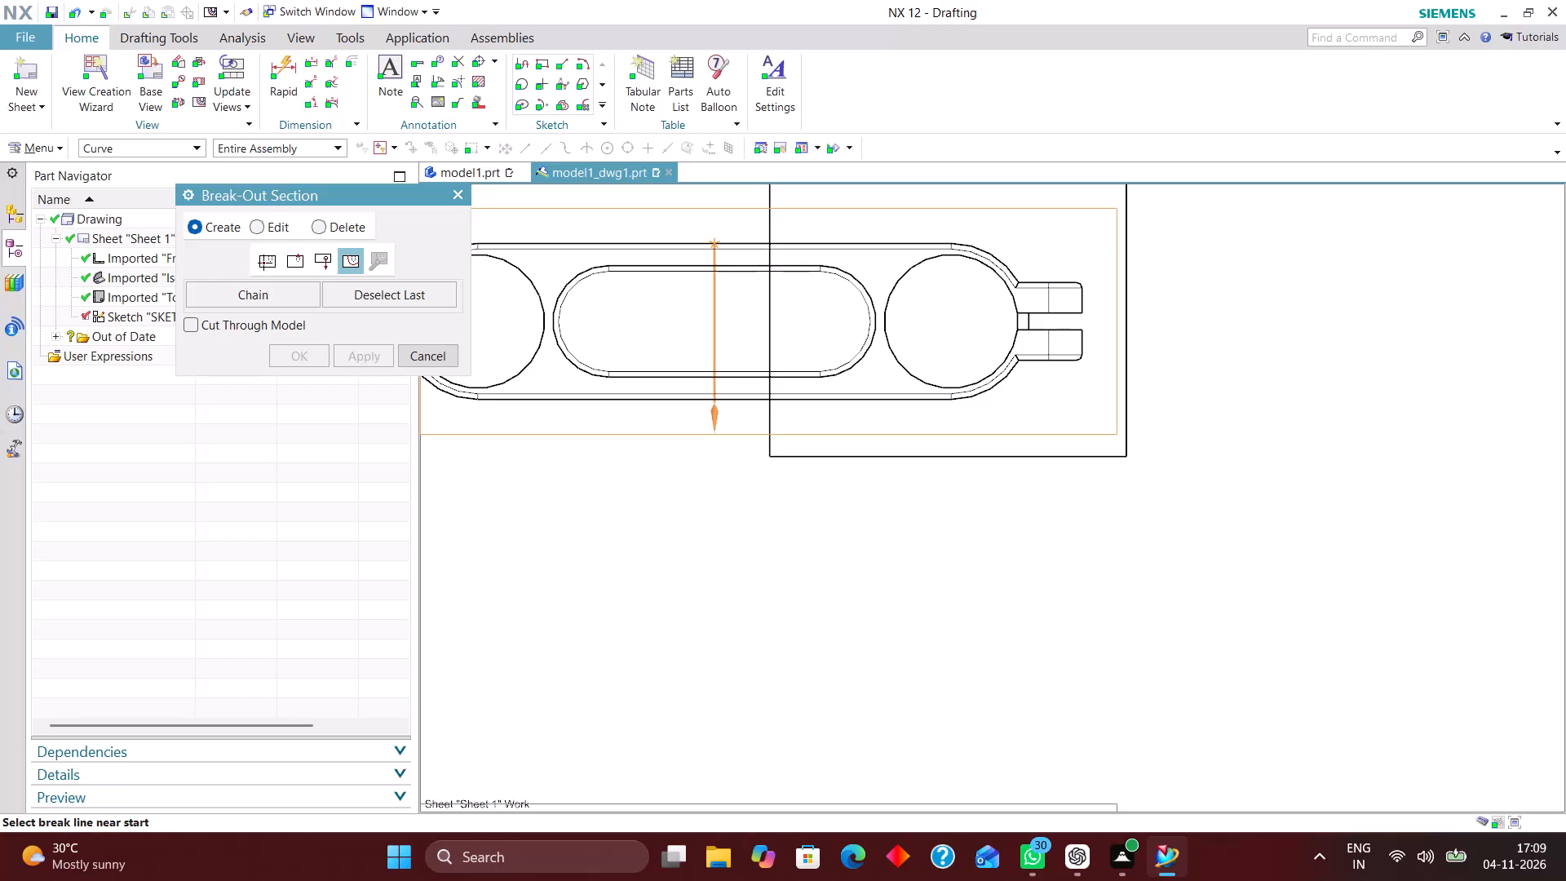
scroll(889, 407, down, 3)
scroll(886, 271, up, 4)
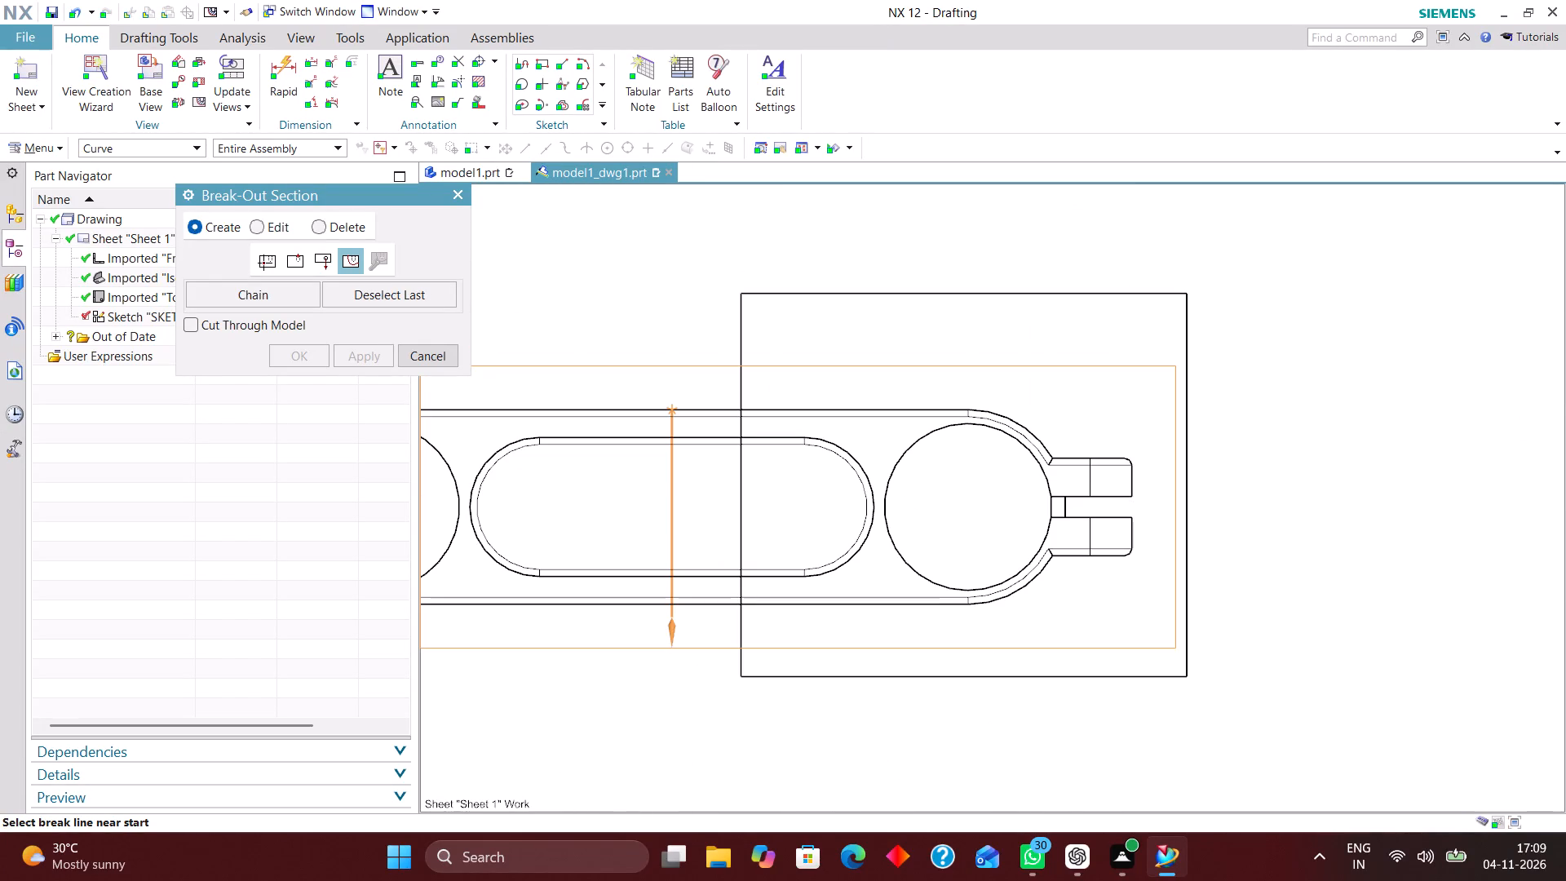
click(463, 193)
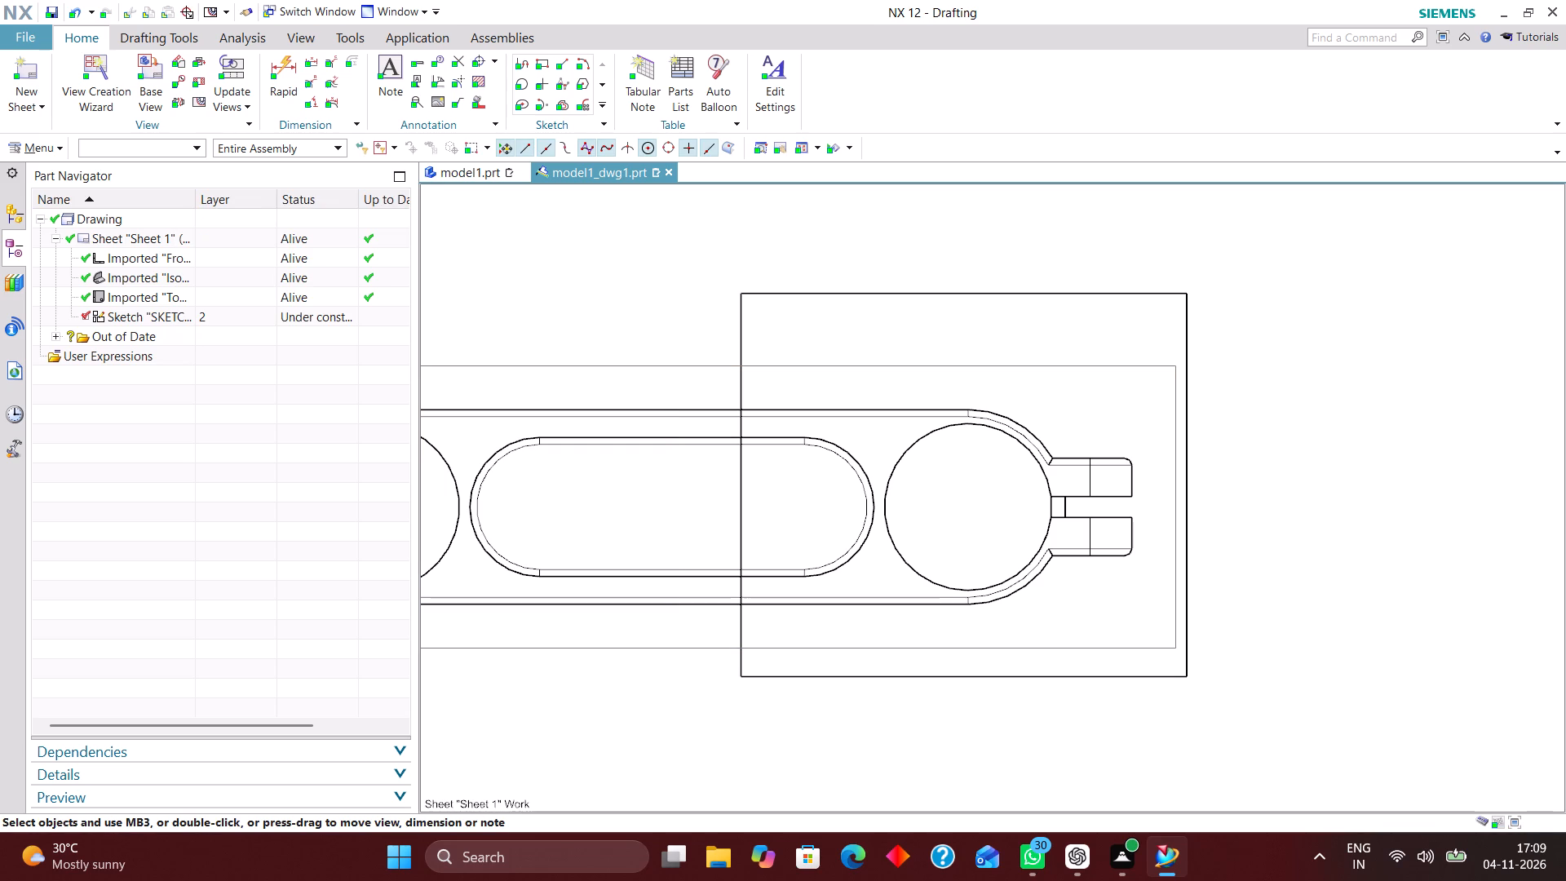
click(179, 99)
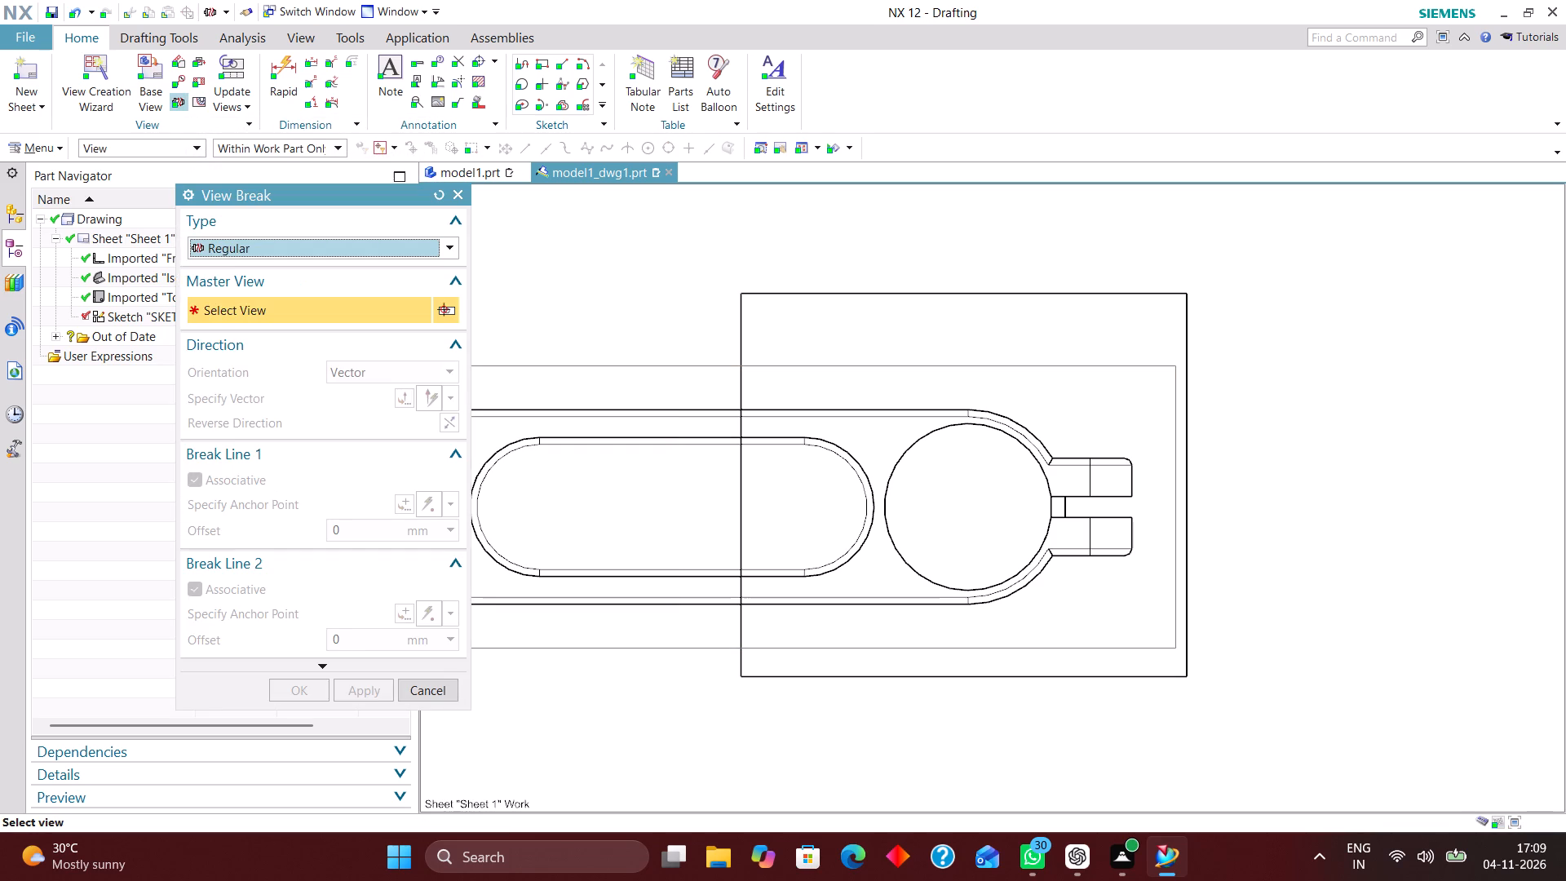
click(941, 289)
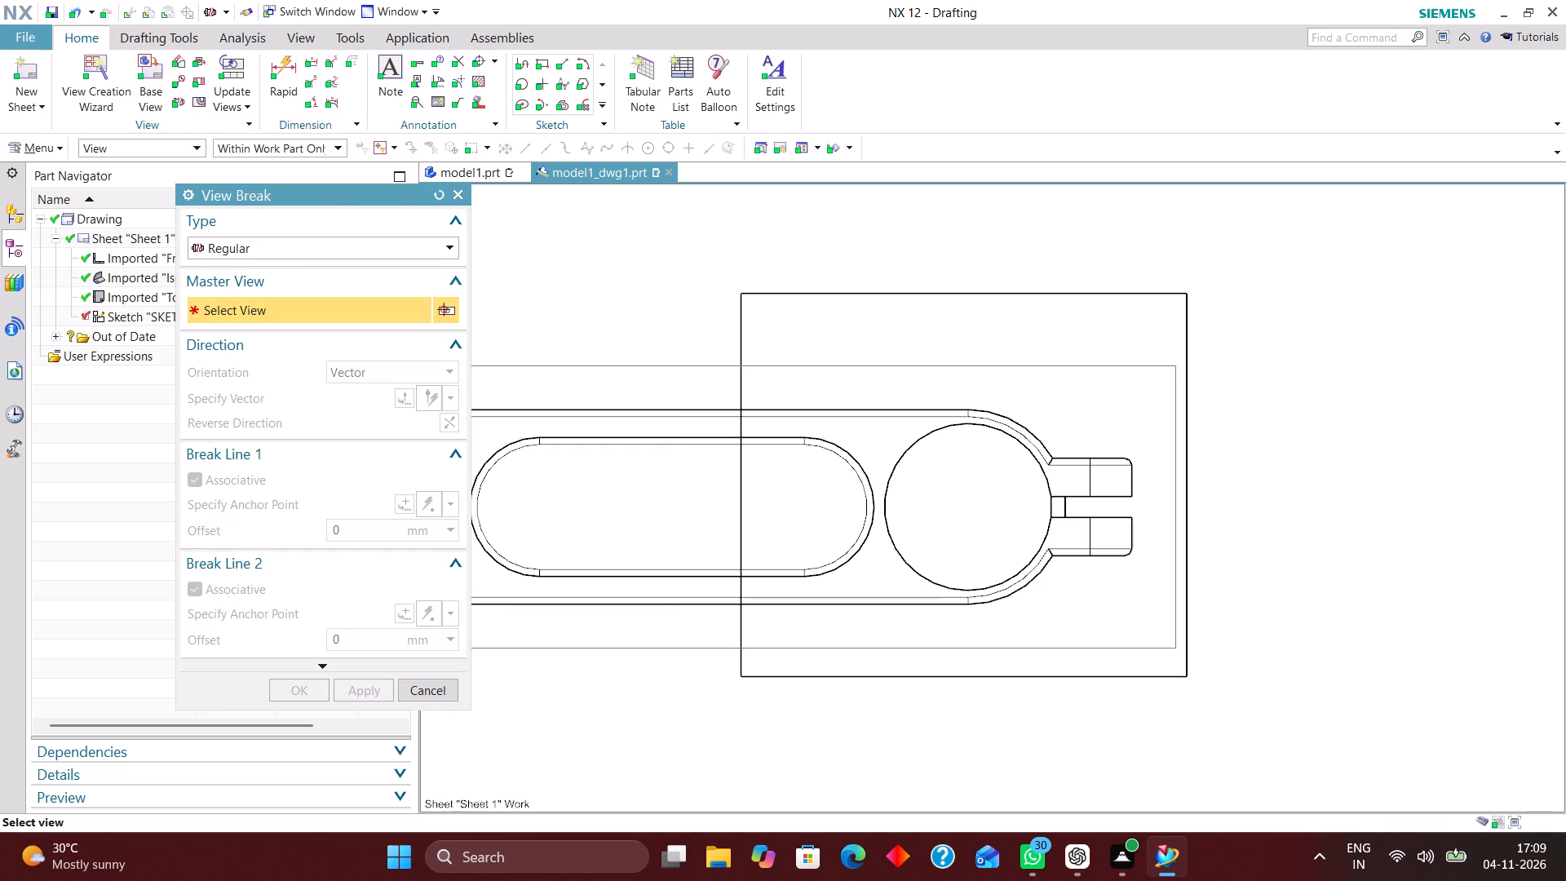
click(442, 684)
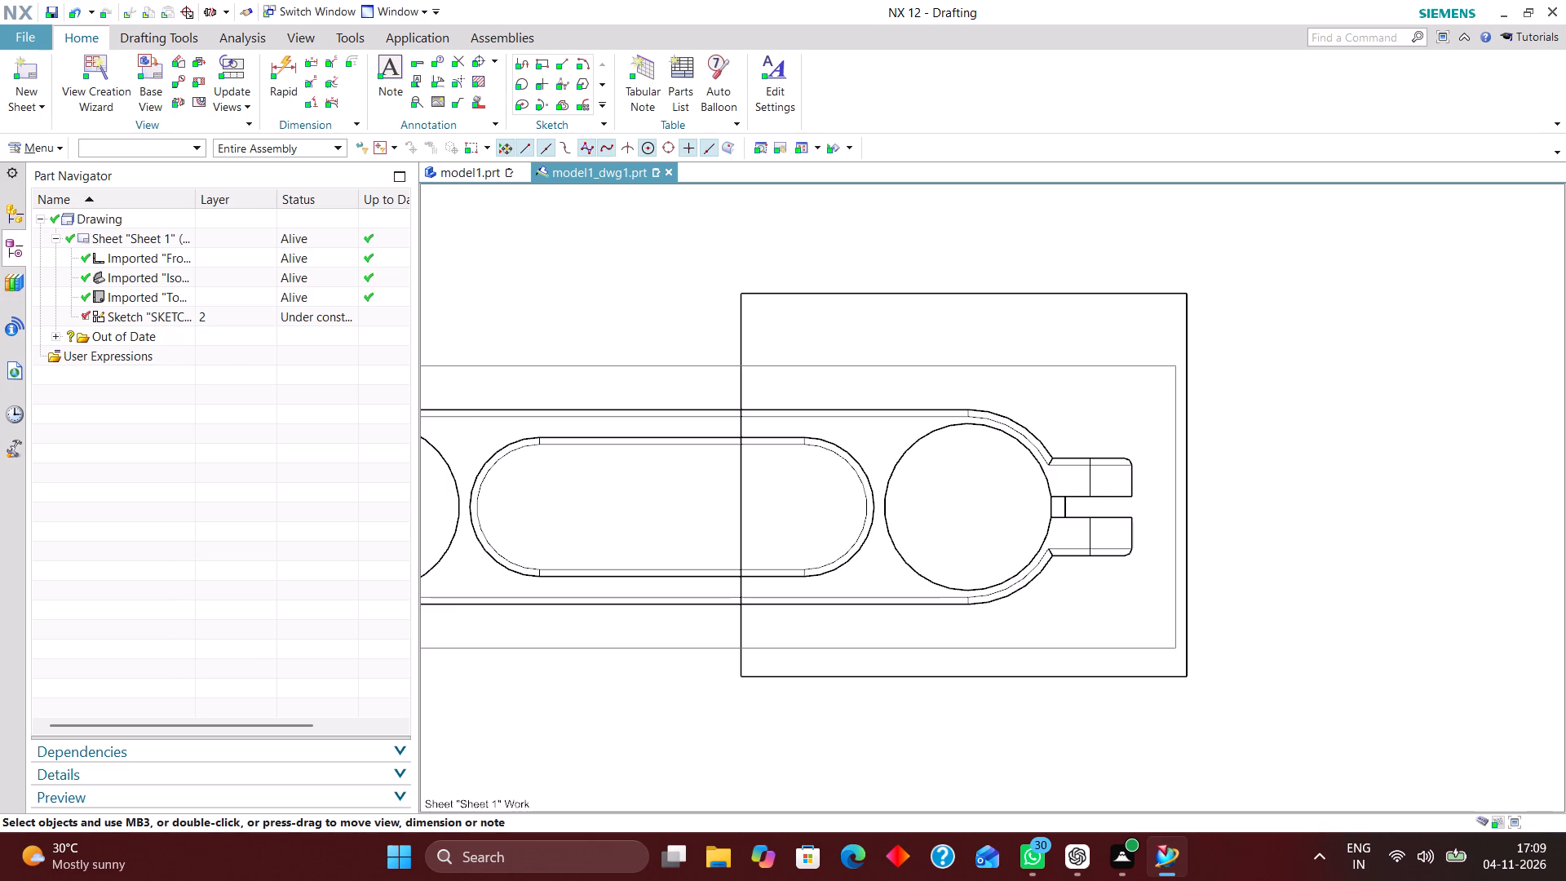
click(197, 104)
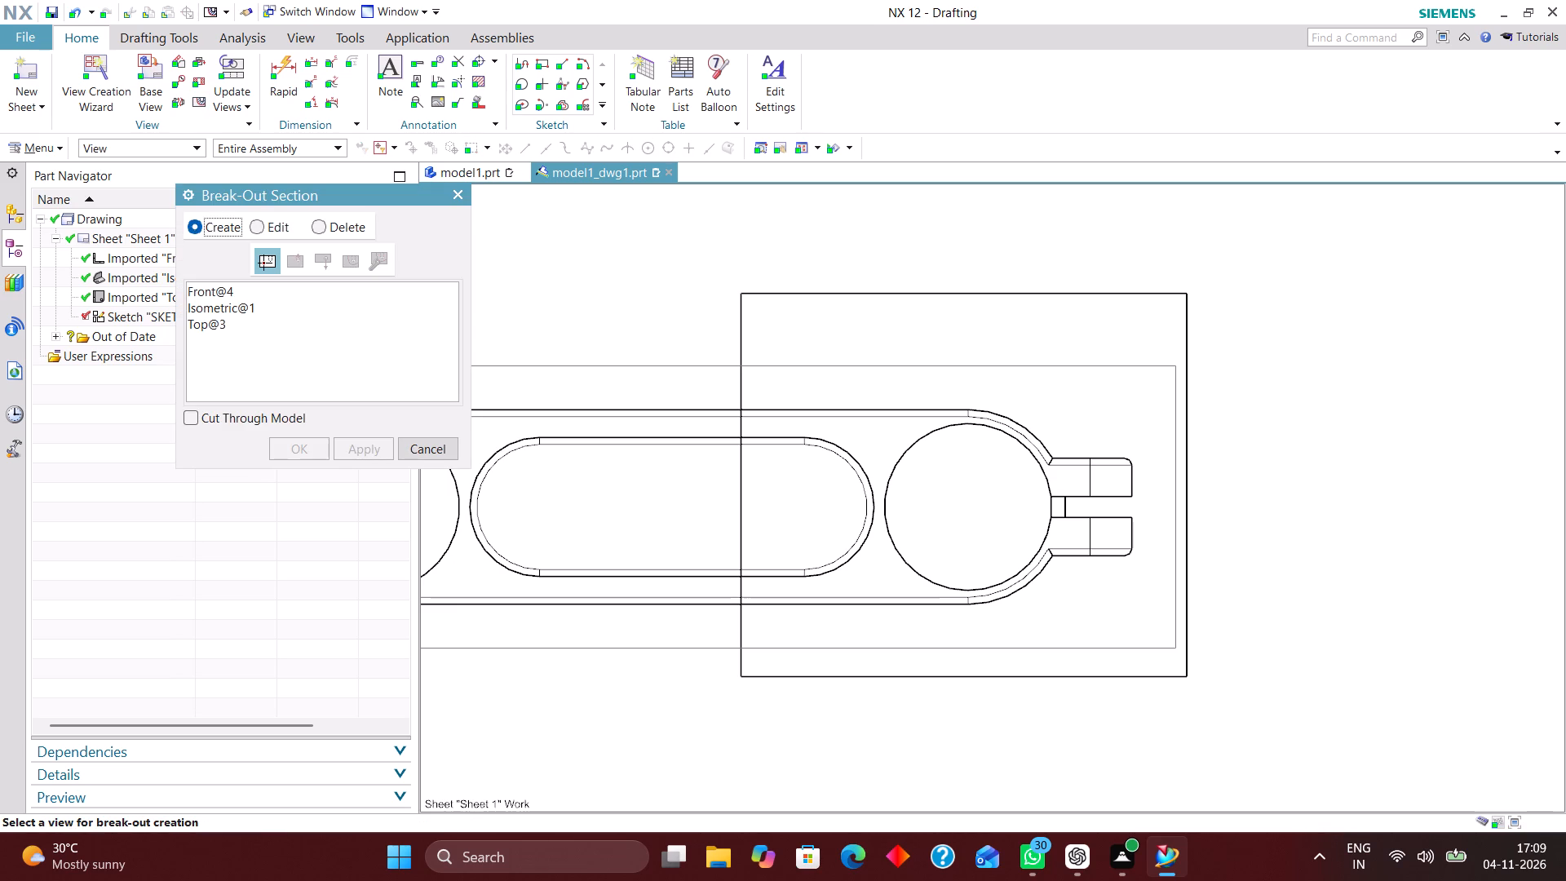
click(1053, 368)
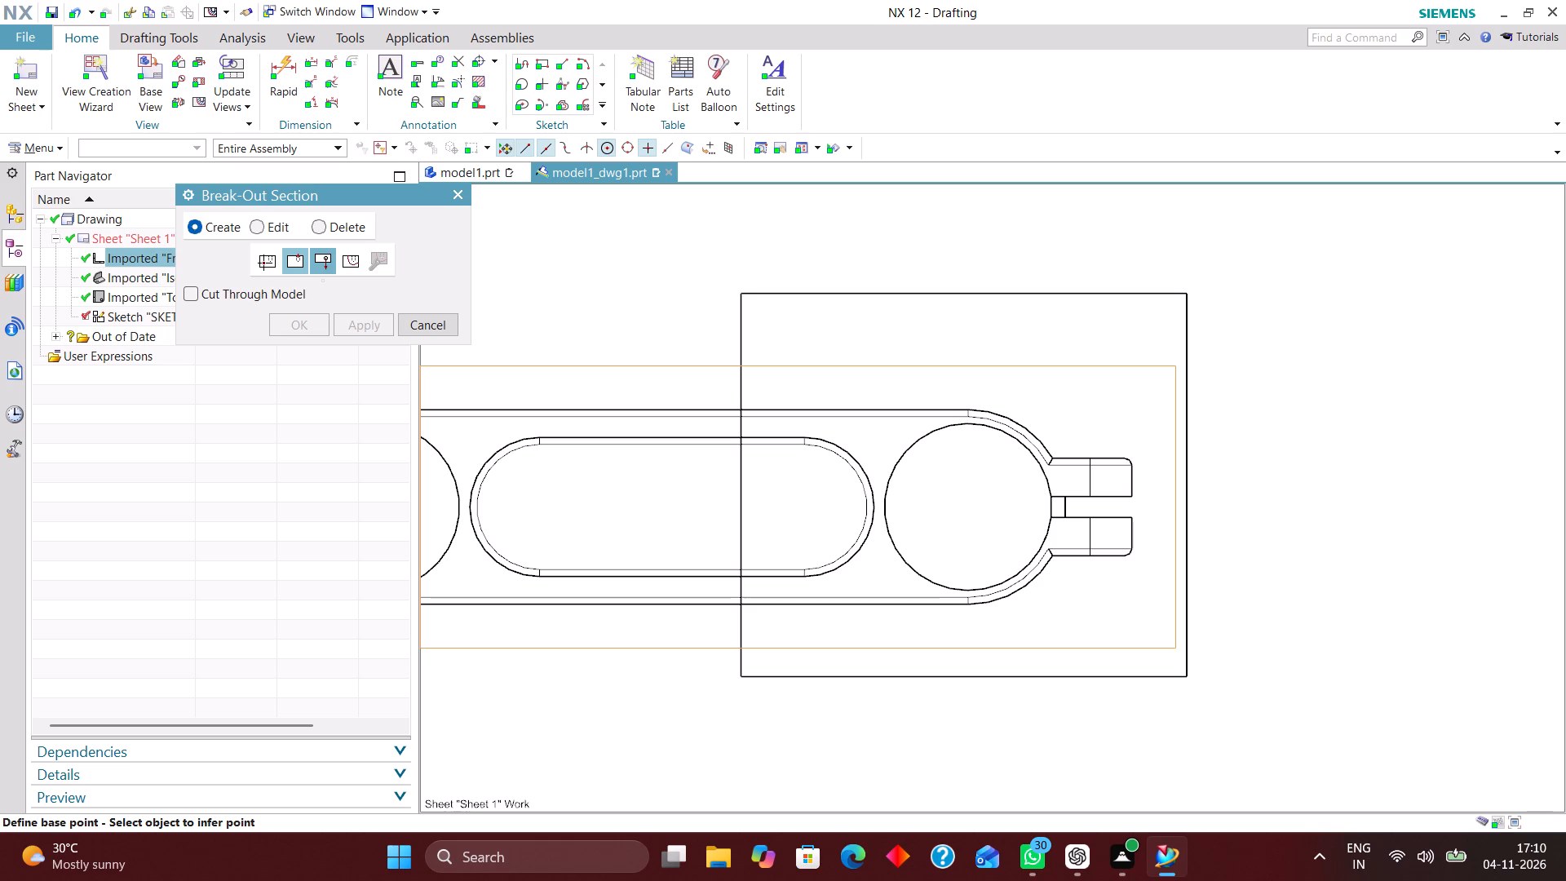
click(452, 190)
Delete the rectangle sketch that encloses the right half of the Front view.
right_drag(1109, 289, 1095, 290)
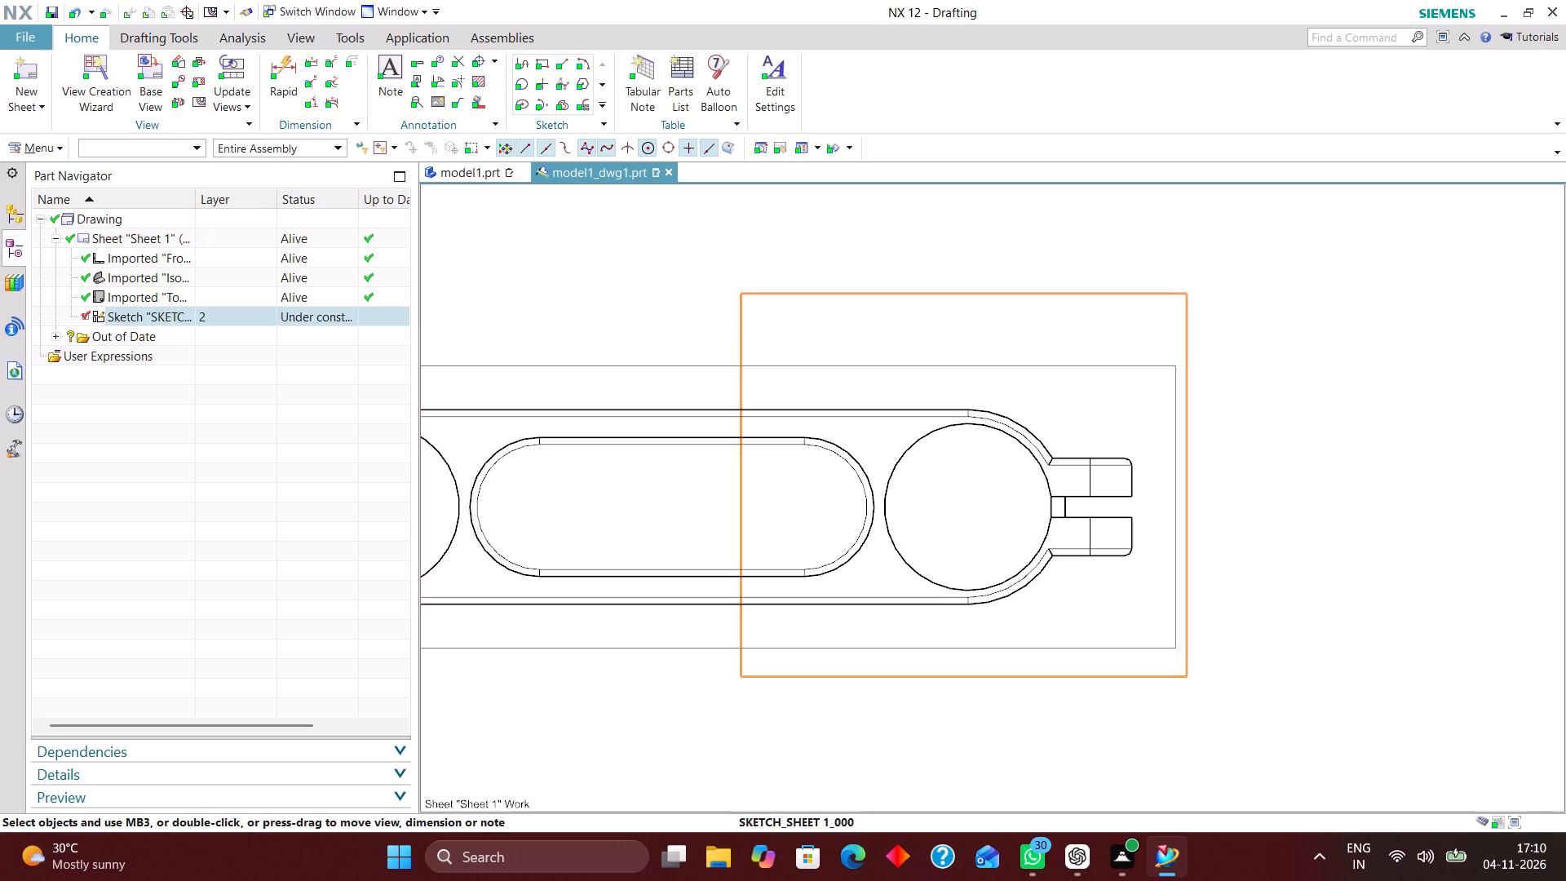
right_drag(1095, 290, 963, 293)
scroll(1209, 345, down, 2)
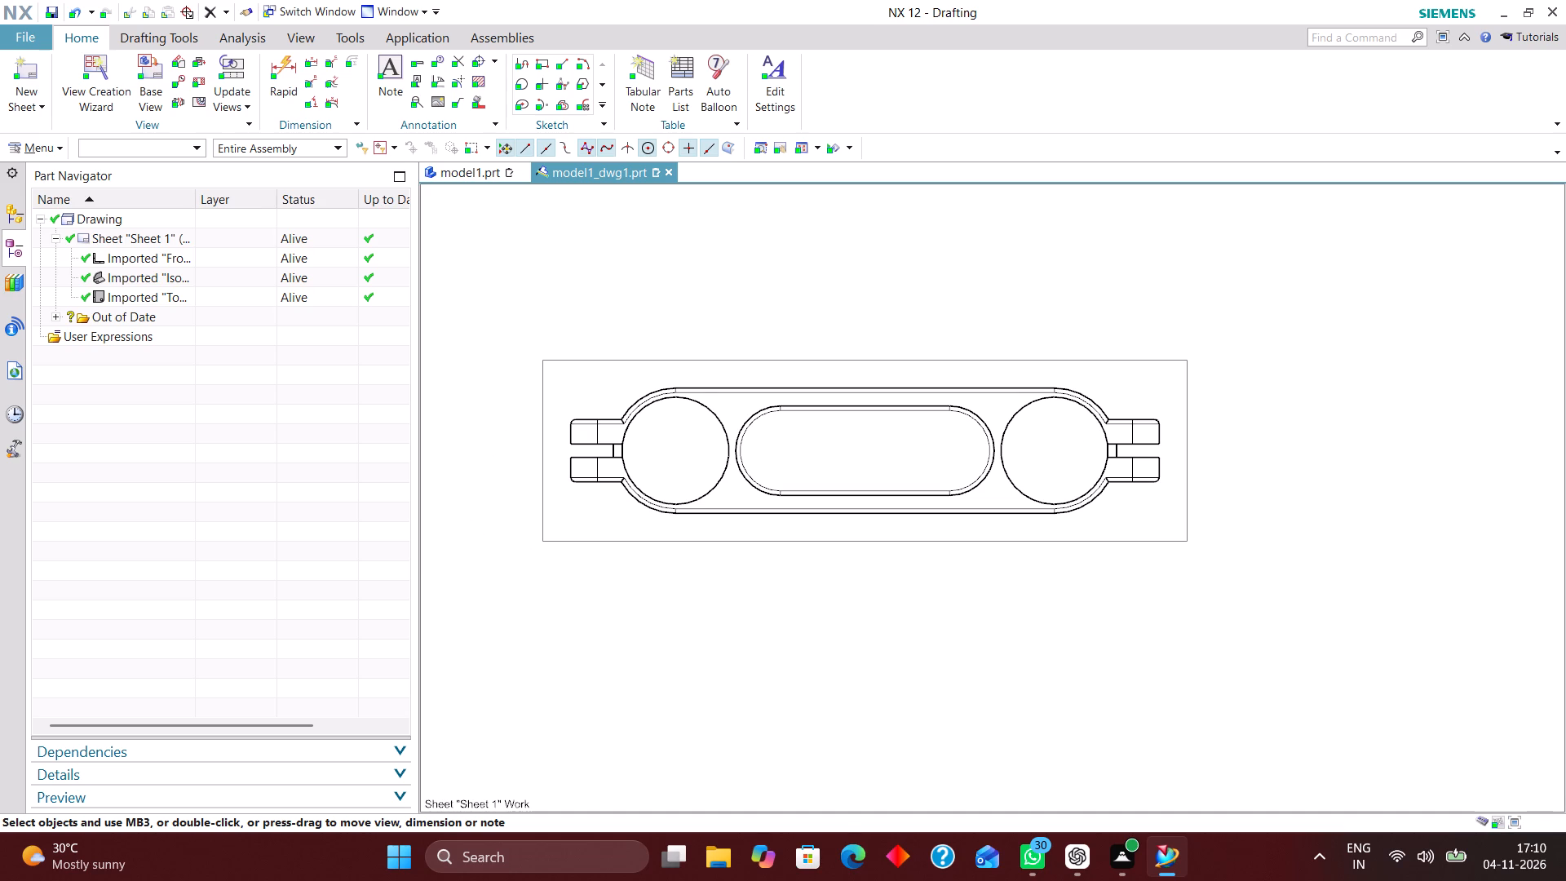
Make the Front view the active sketch view.
right_click(1086, 540)
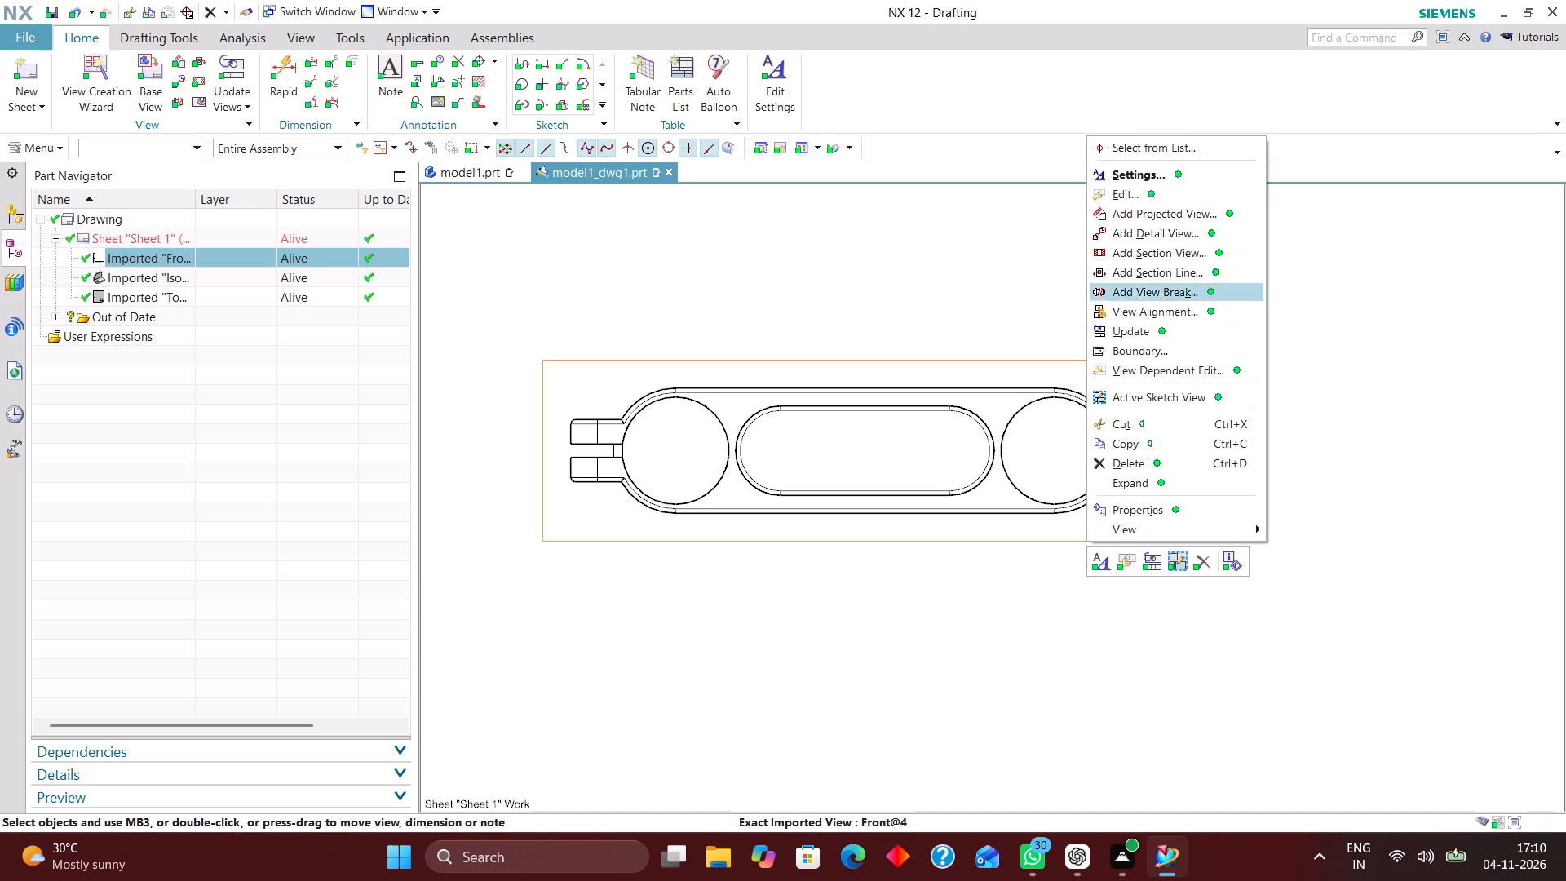
click(1046, 642)
scroll(980, 368, down, 3)
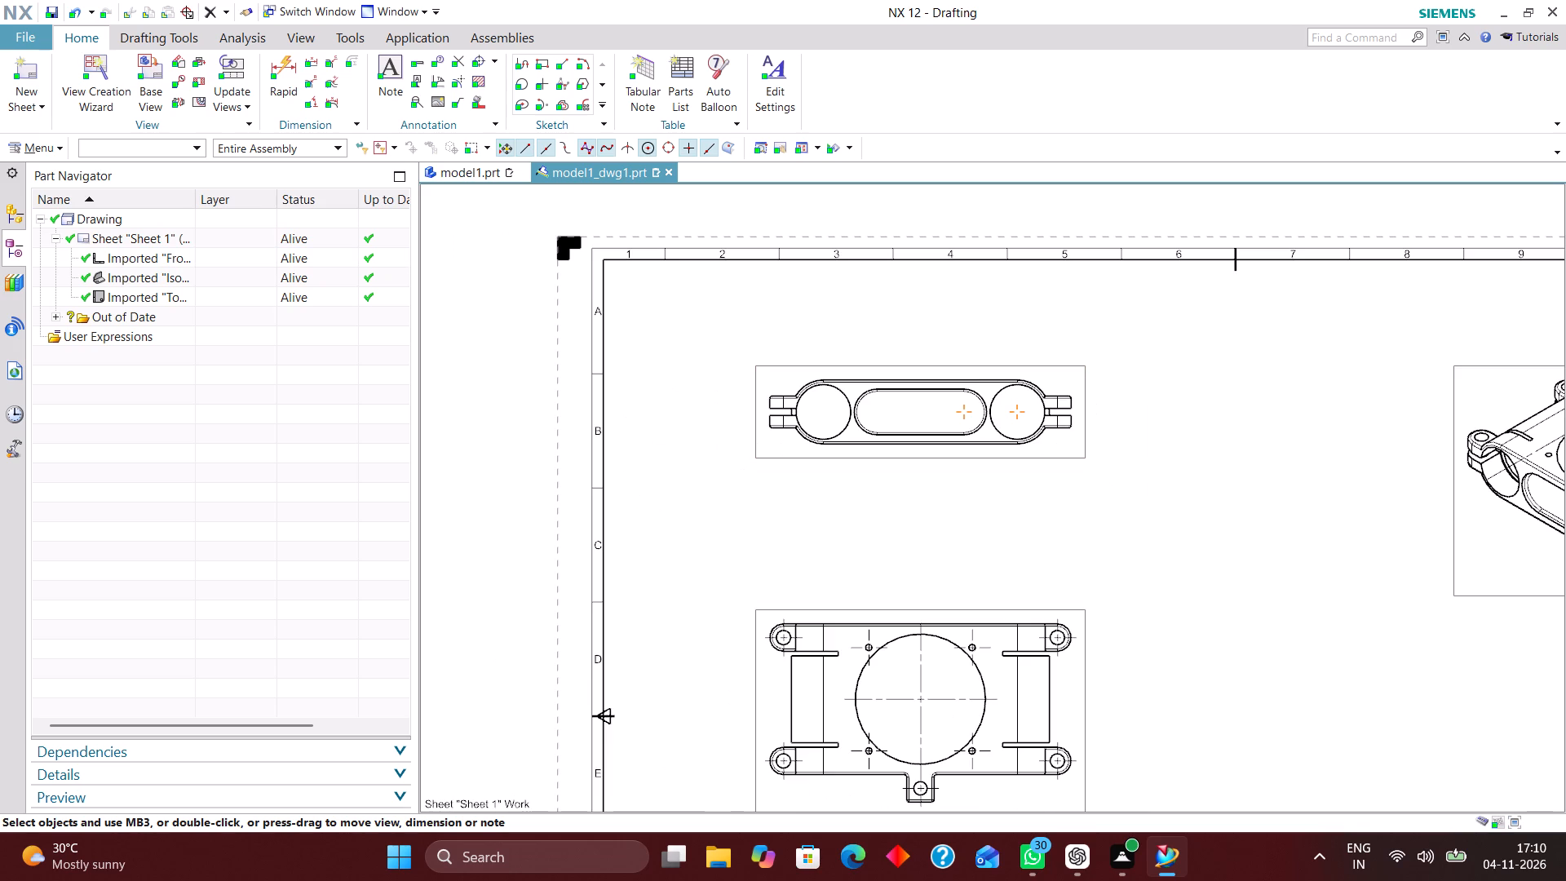
right_click(1104, 511)
click(1047, 498)
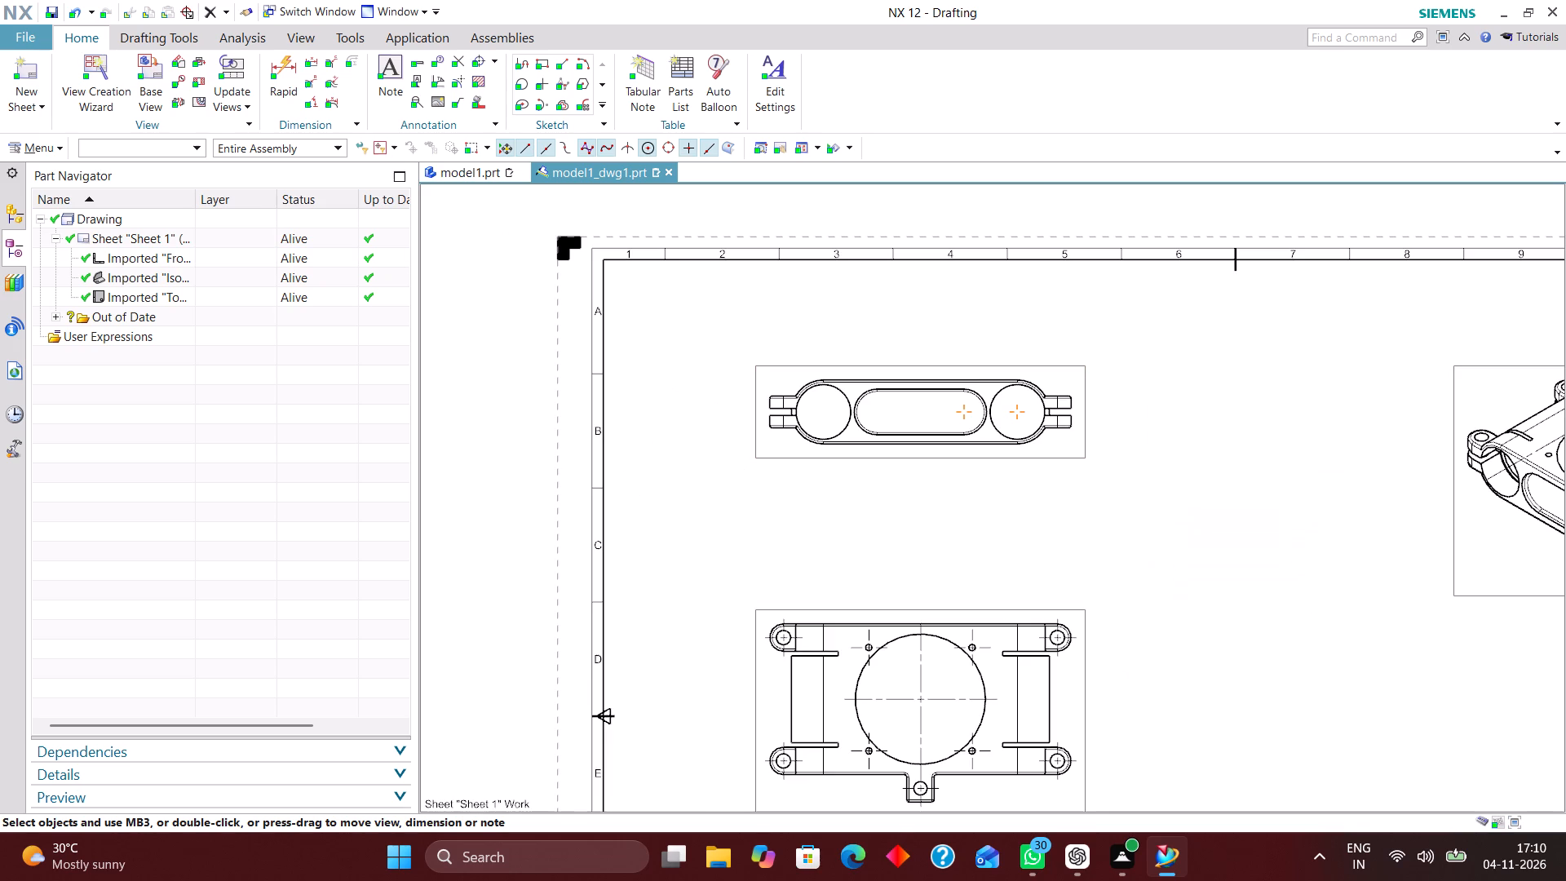
right_click(1038, 452)
click(1097, 305)
Sketch a rectangle in the Front view that encloses the body's right half, from the middle slot past the right-hand lugs.
click(538, 64)
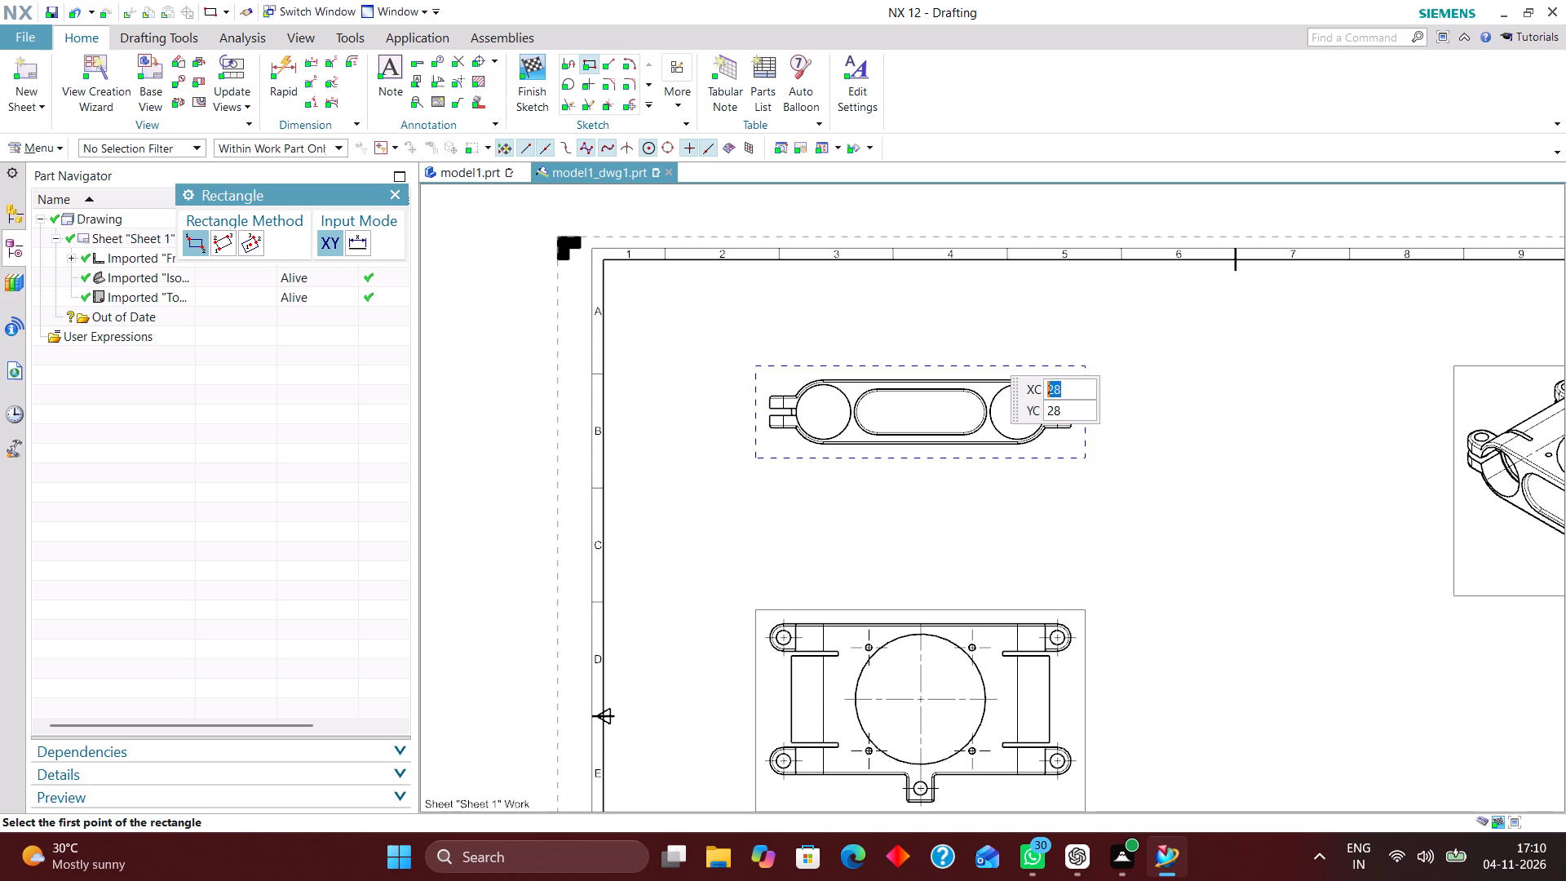
scroll(993, 374, up, 1)
click(922, 324)
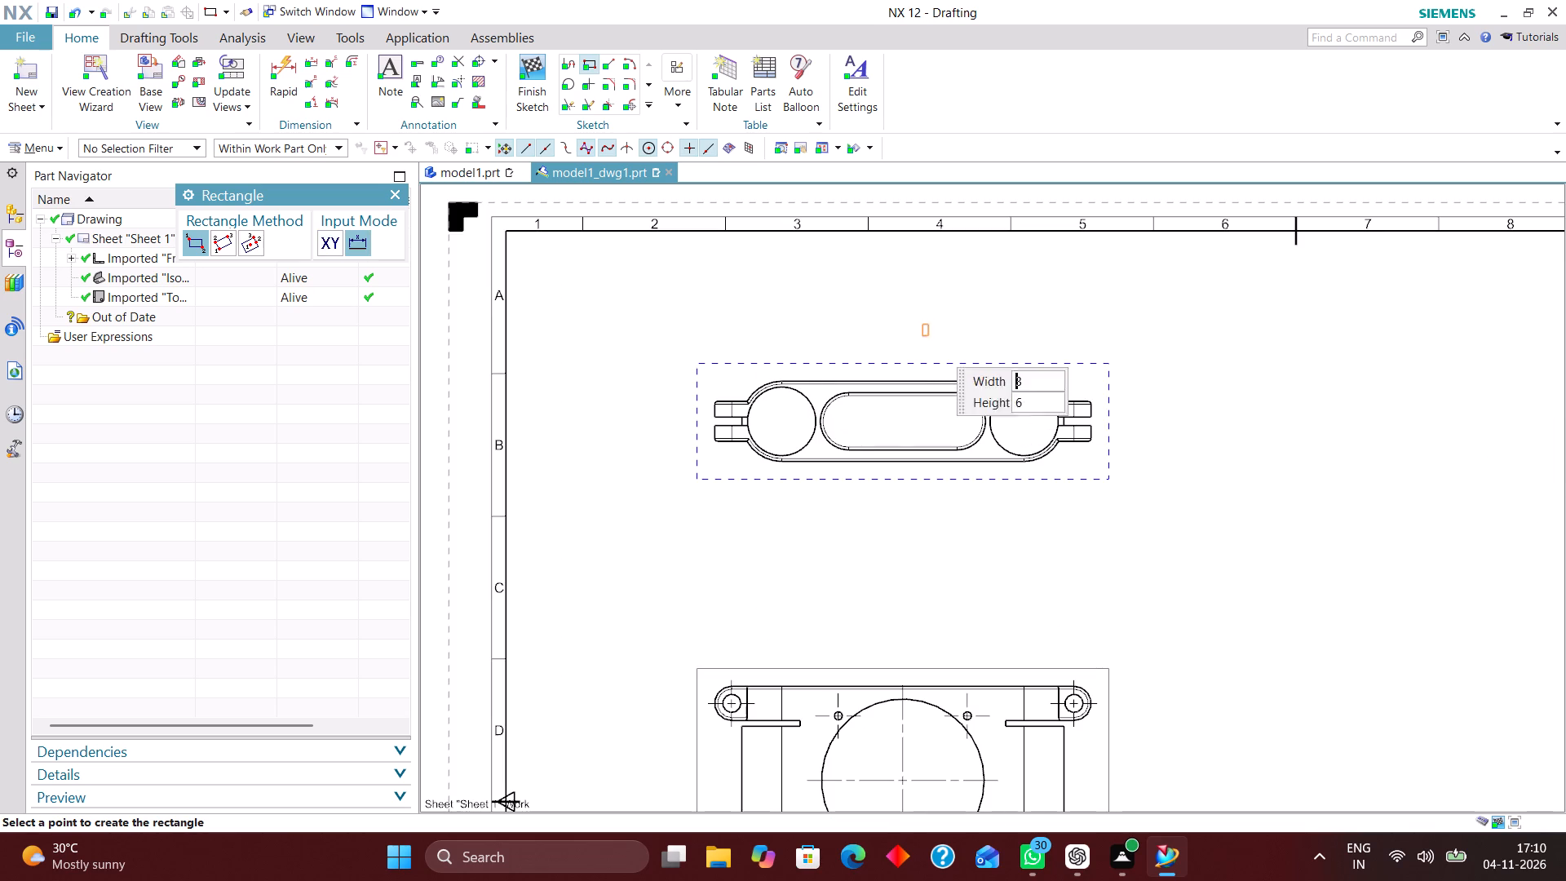
click(1122, 499)
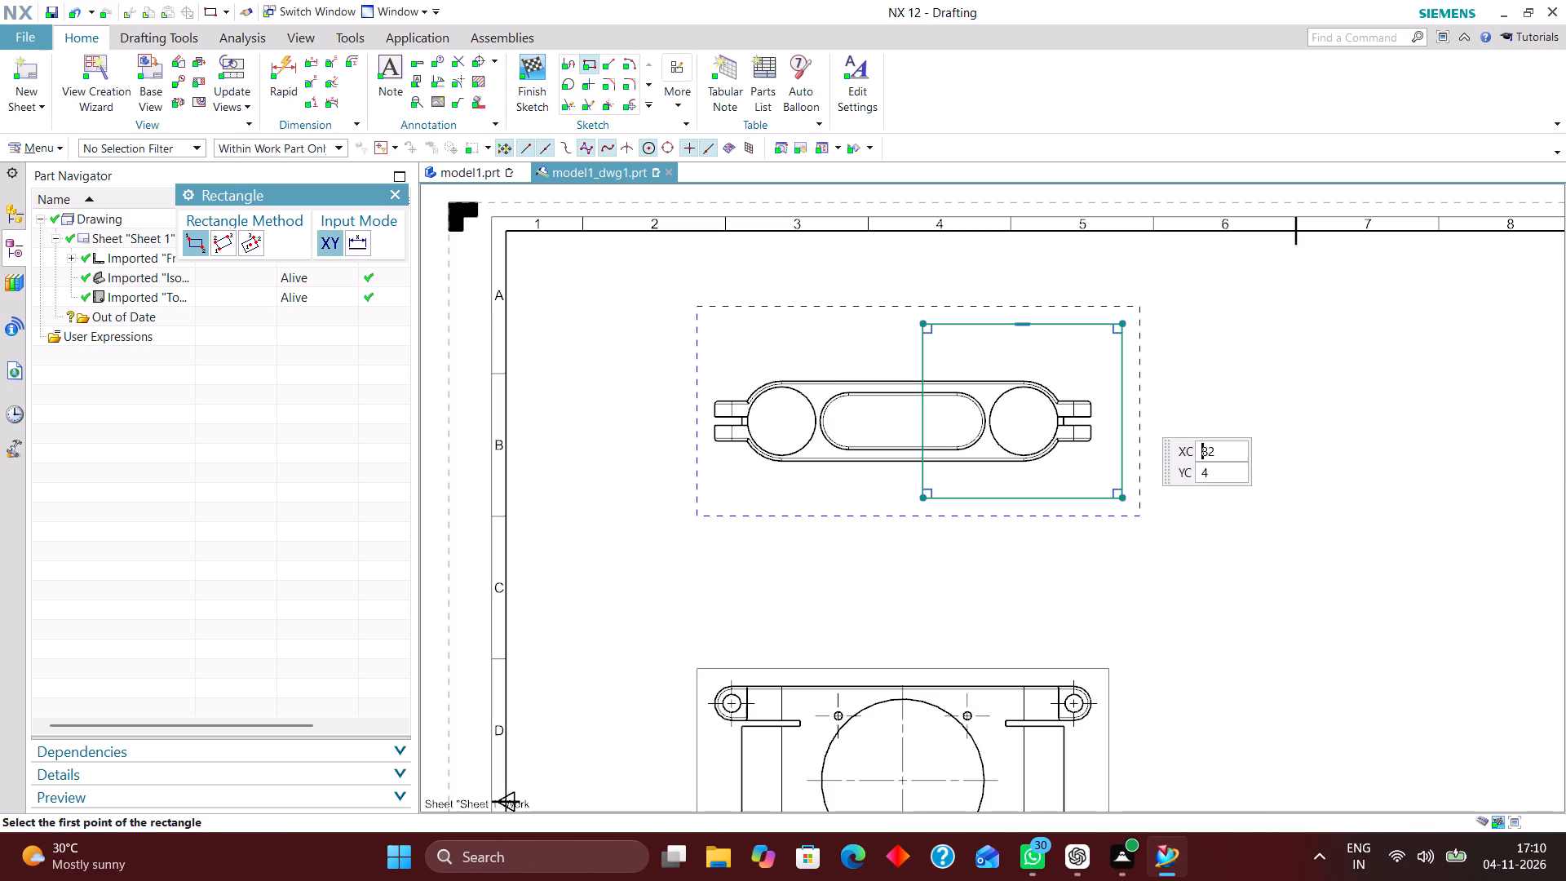
Finish the rectangle sketch in the Front view.
click(393, 194)
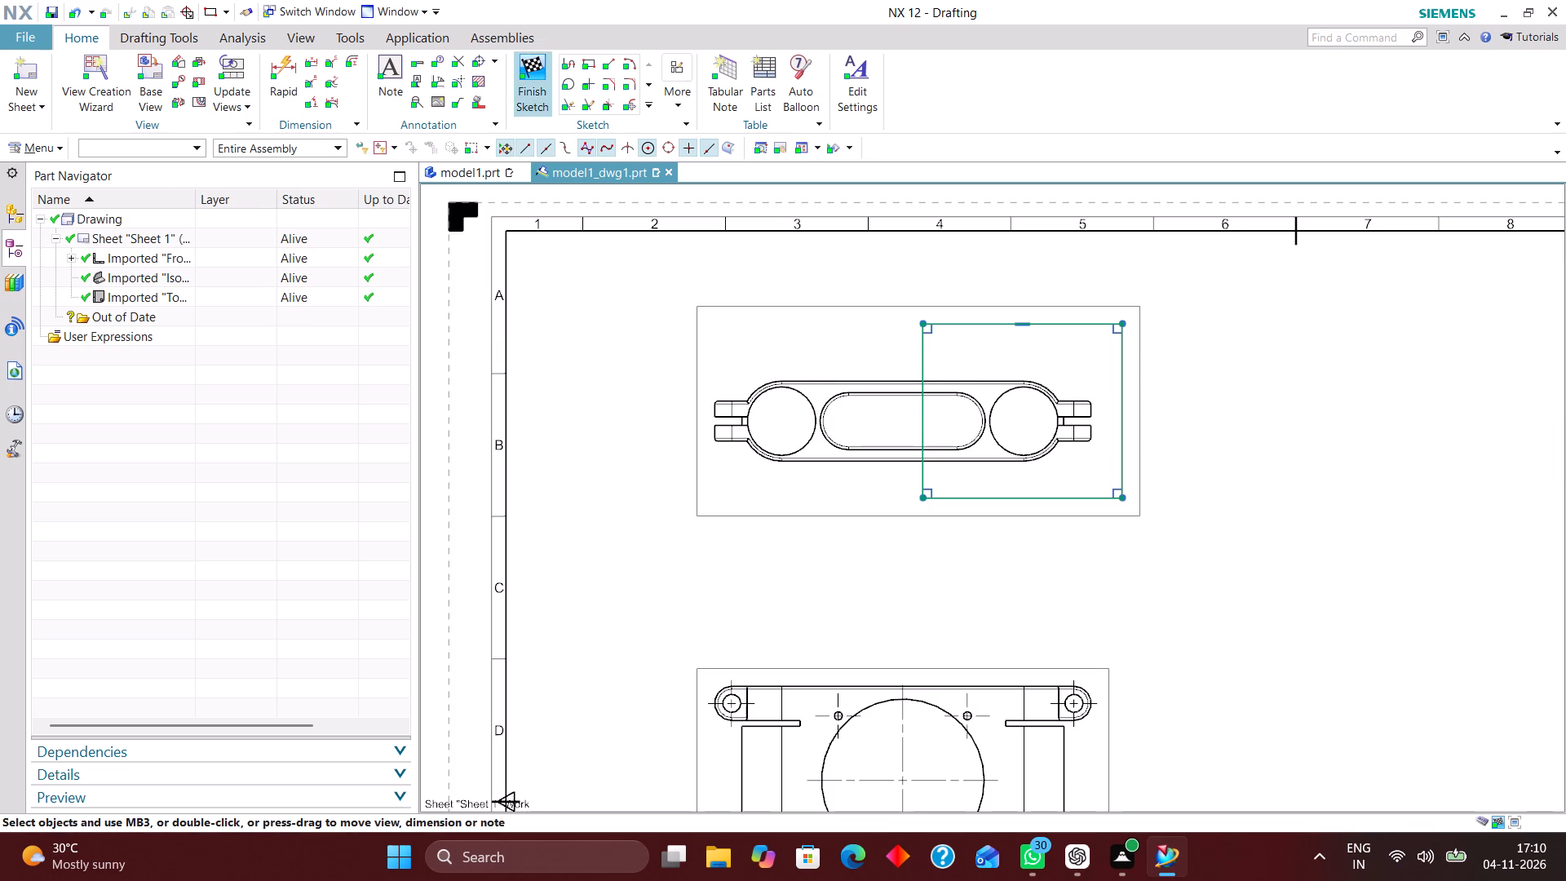
click(525, 60)
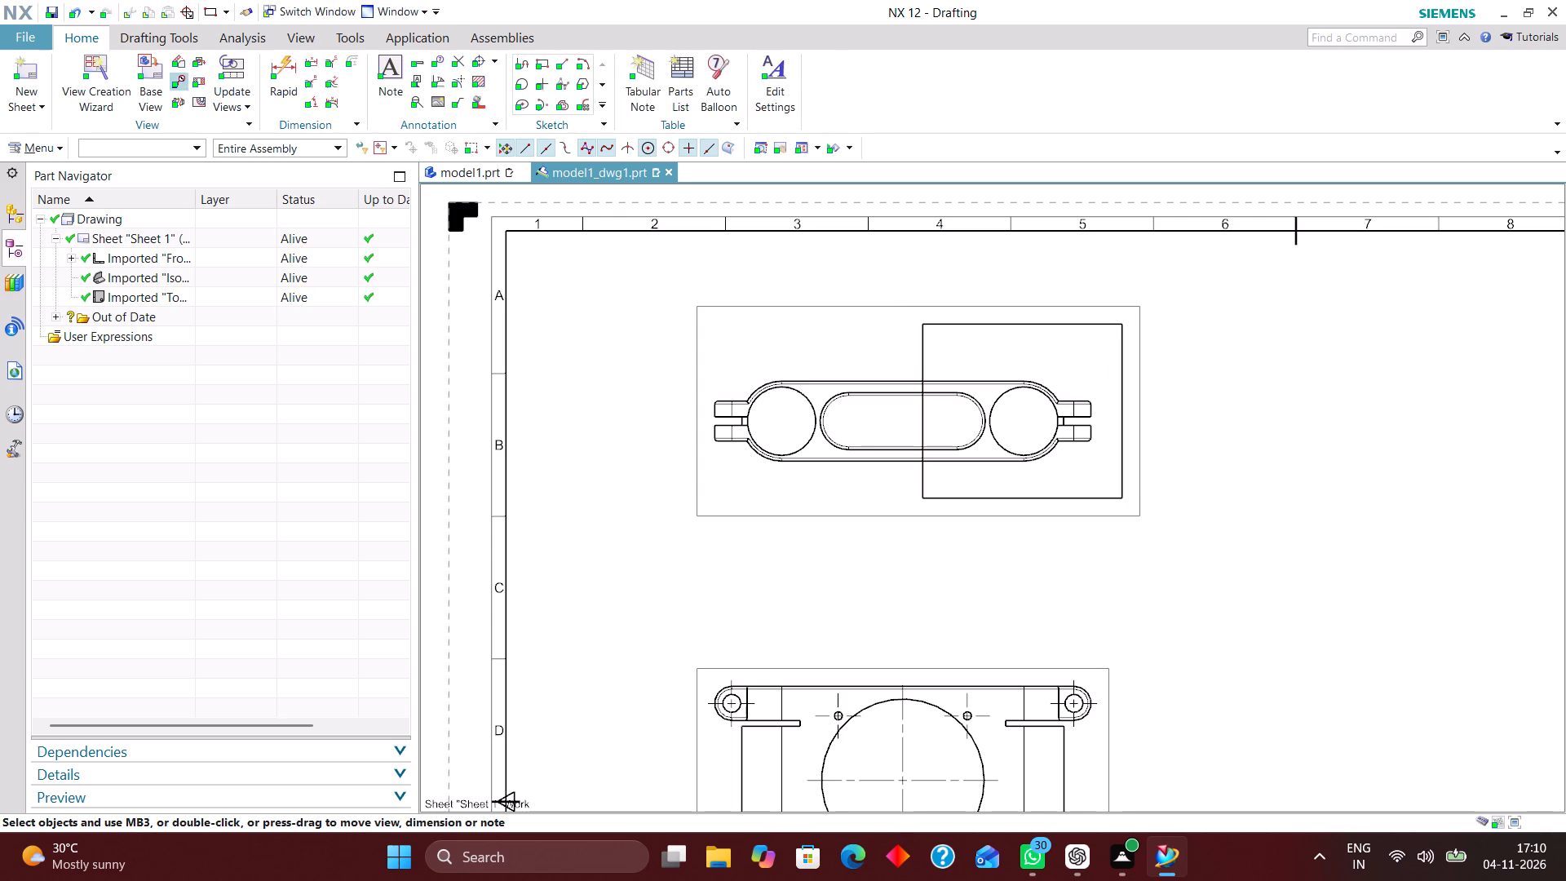
Create a break-out section in the Front view, using the large bore's centre in the isometric view as base point and the sketched rectangle as boundary.
click(197, 83)
click(422, 476)
click(198, 105)
click(759, 518)
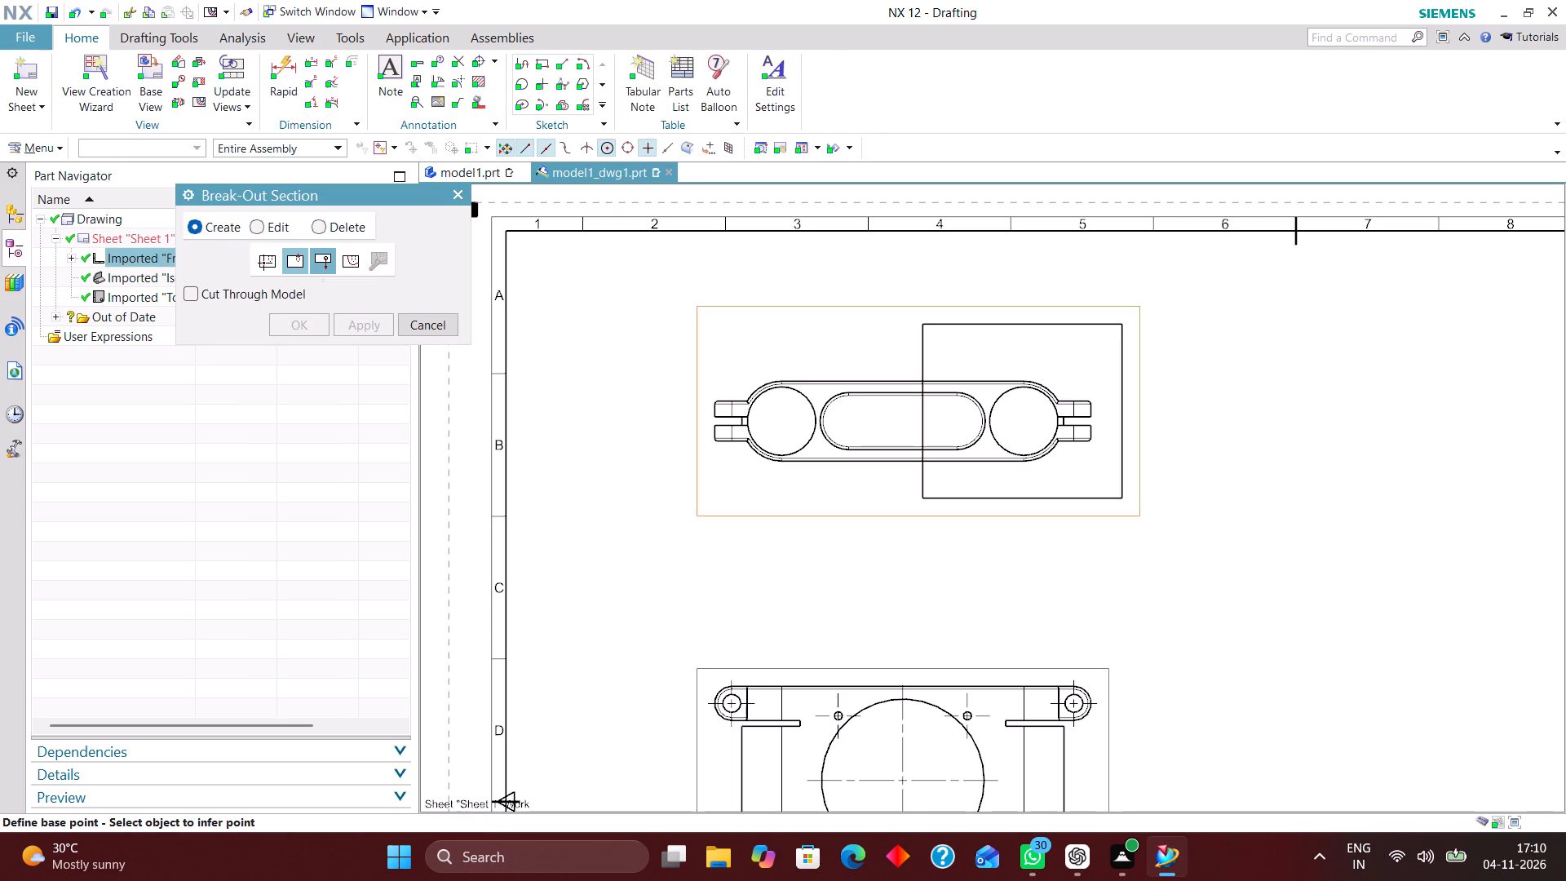
scroll(755, 432, down, 2)
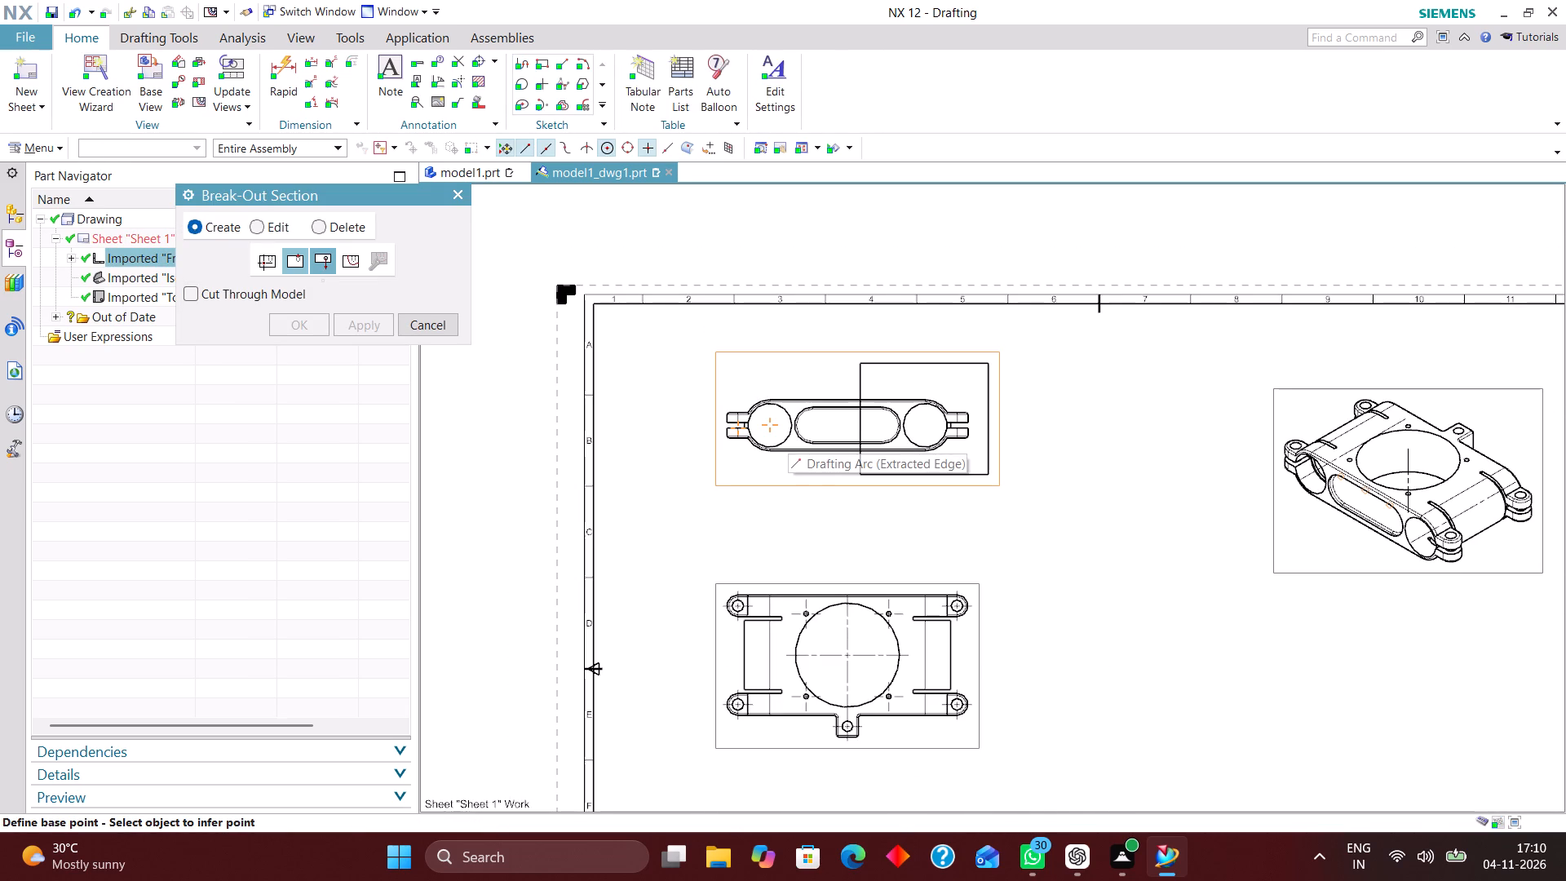
click(1404, 458)
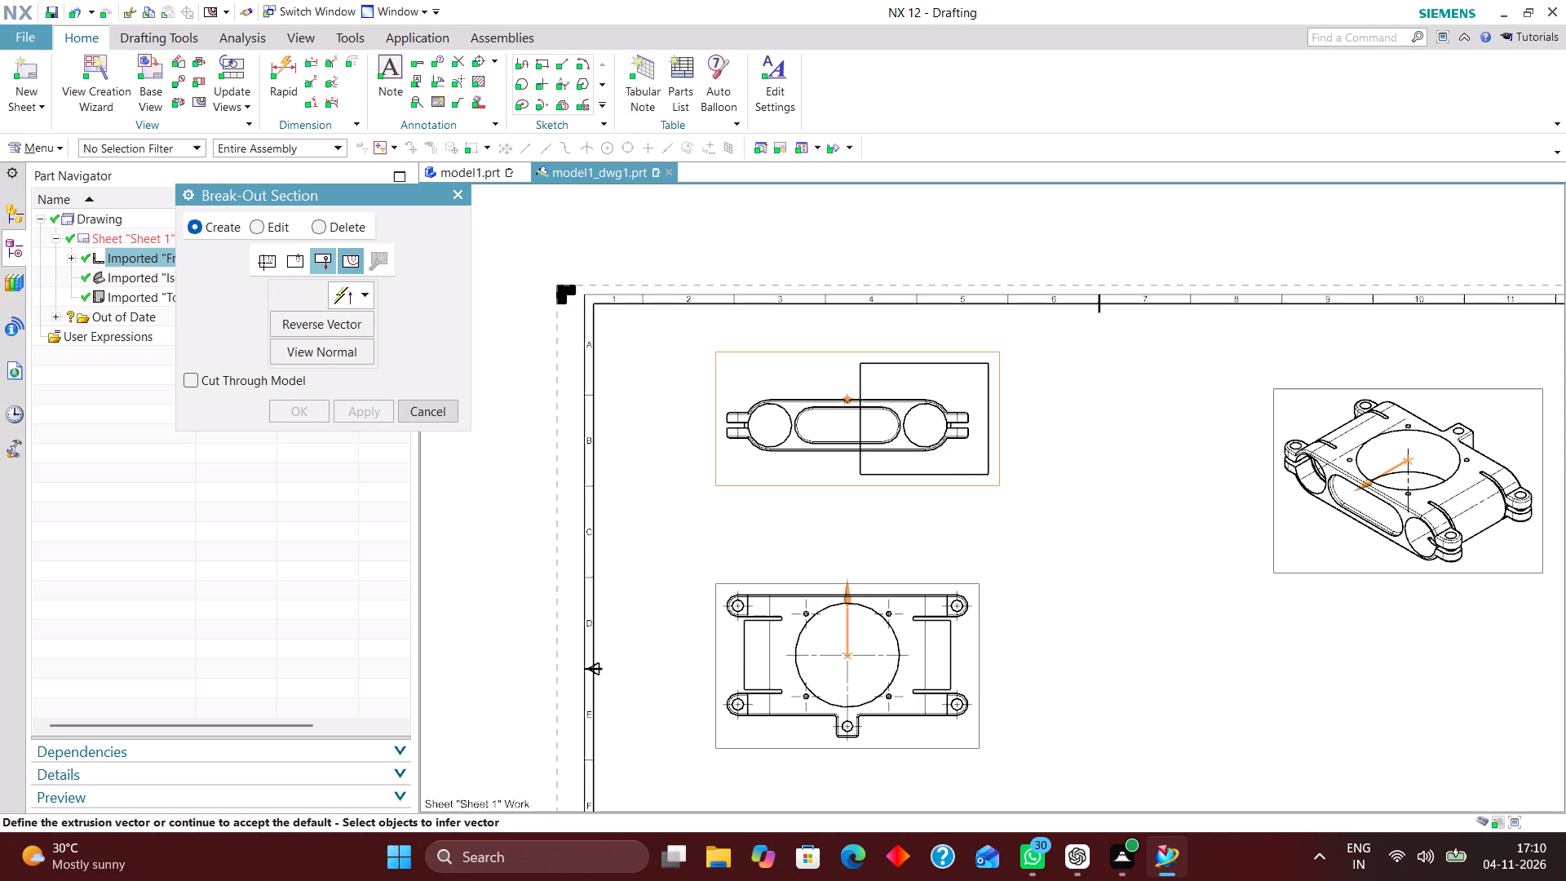
click(347, 261)
click(919, 365)
click(990, 396)
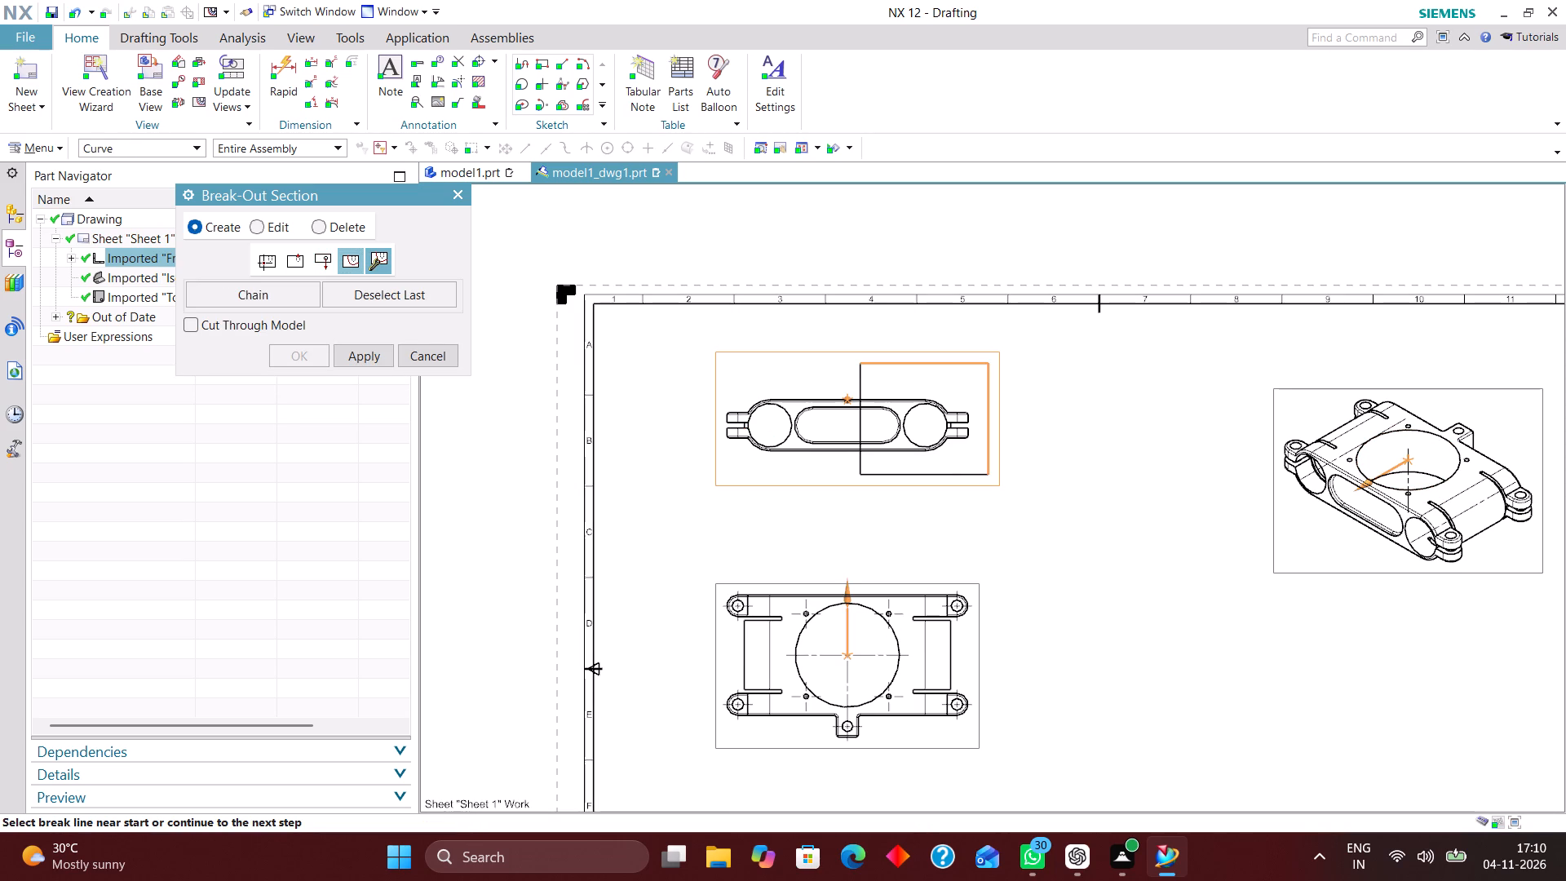
click(945, 468)
click(858, 446)
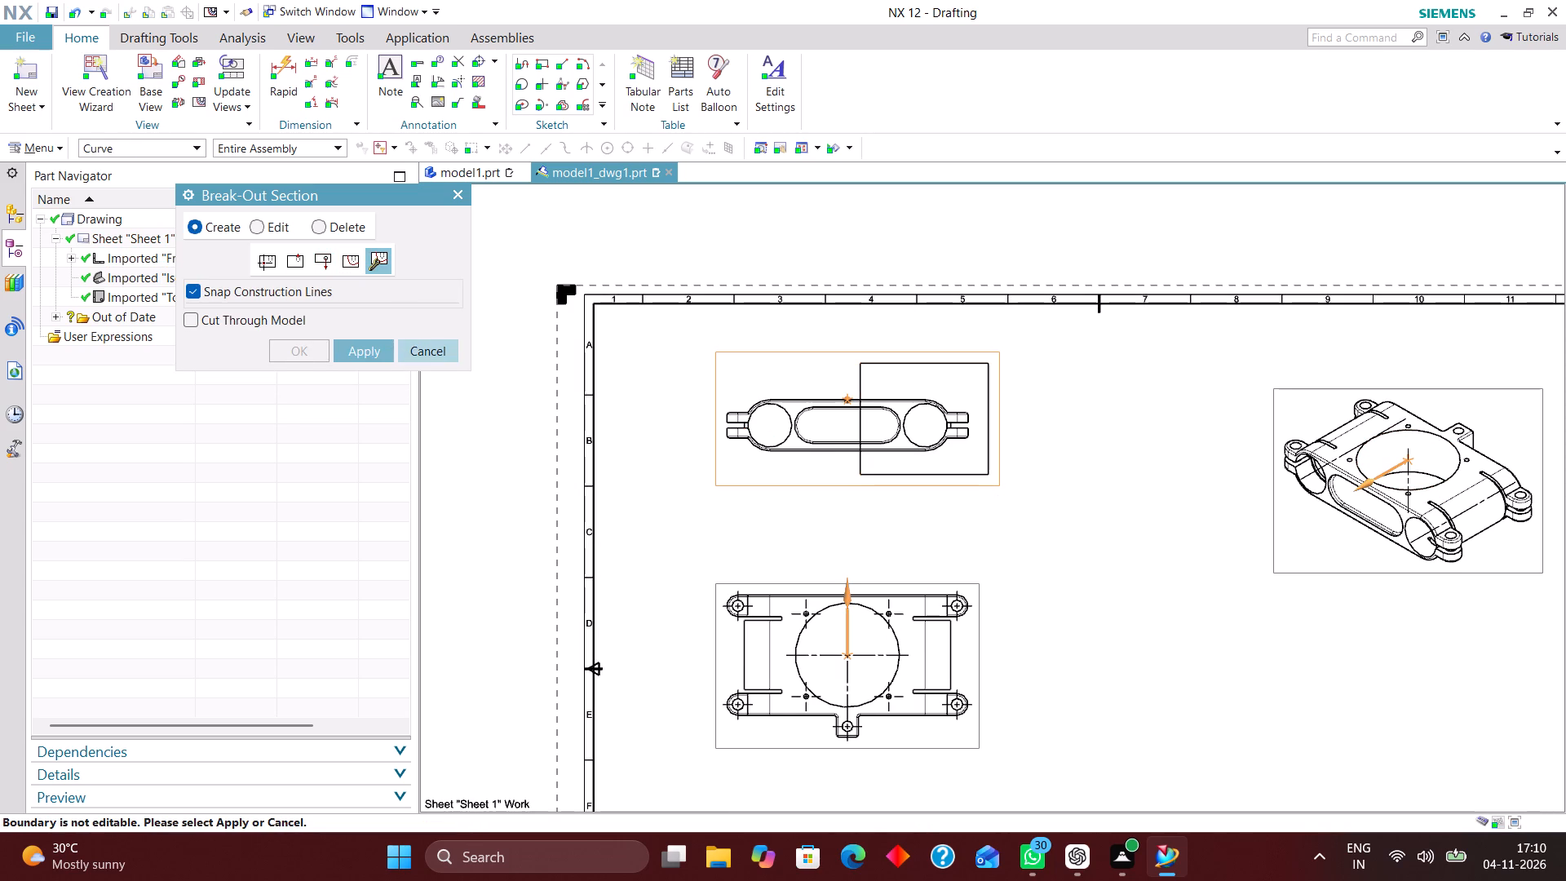
click(364, 347)
Examine the break-out section in the Front view, comparing it with the Top view, and leave the Break-Out Section command.
scroll(913, 421, up, 3)
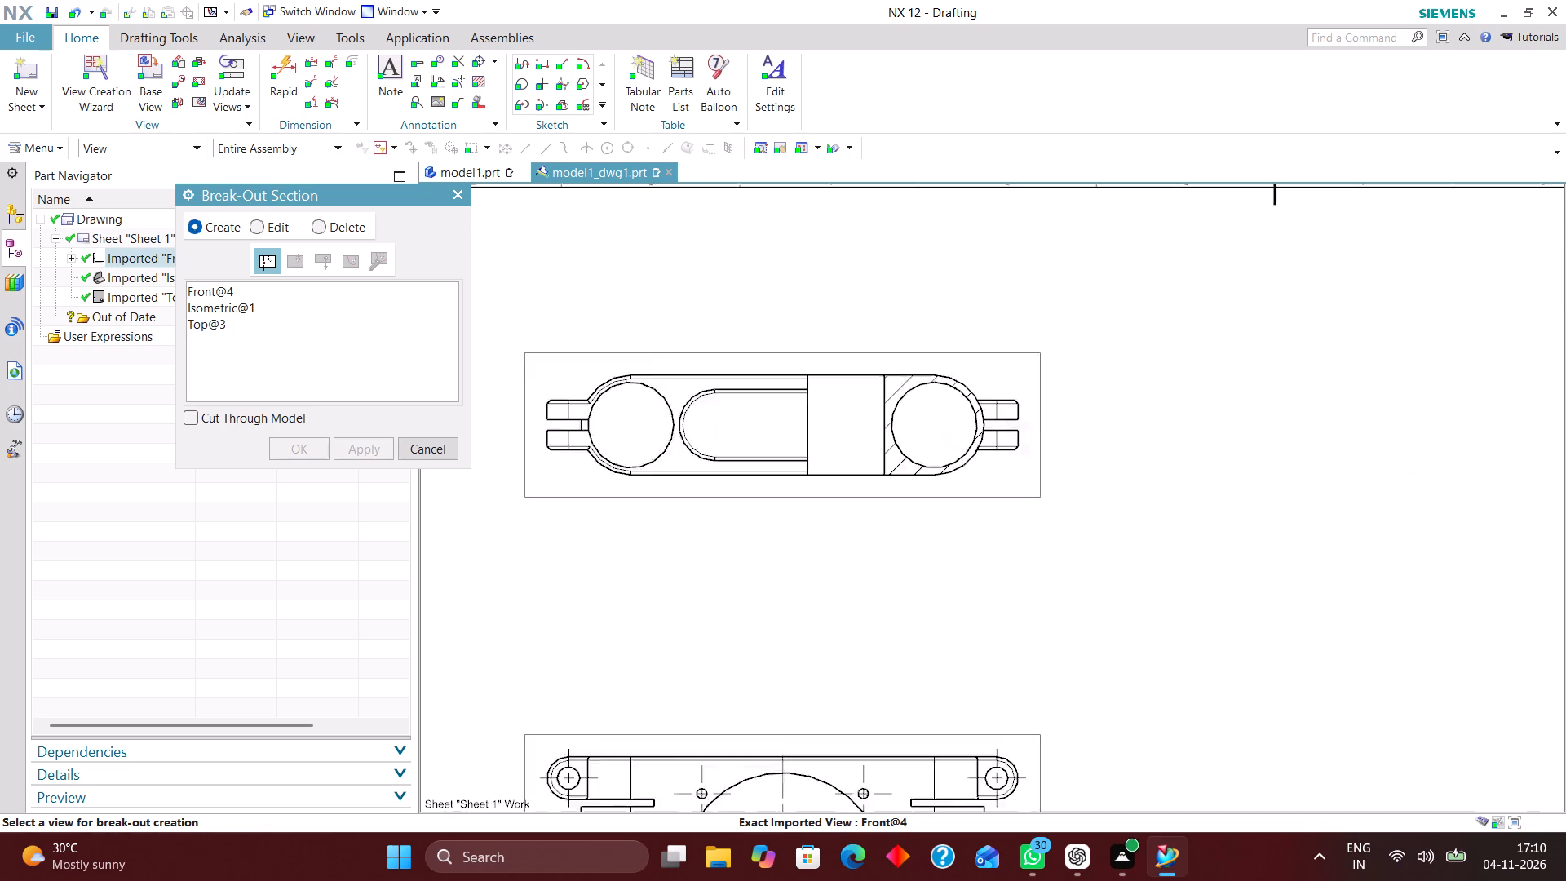
scroll(921, 436, up, 1)
scroll(869, 393, down, 4)
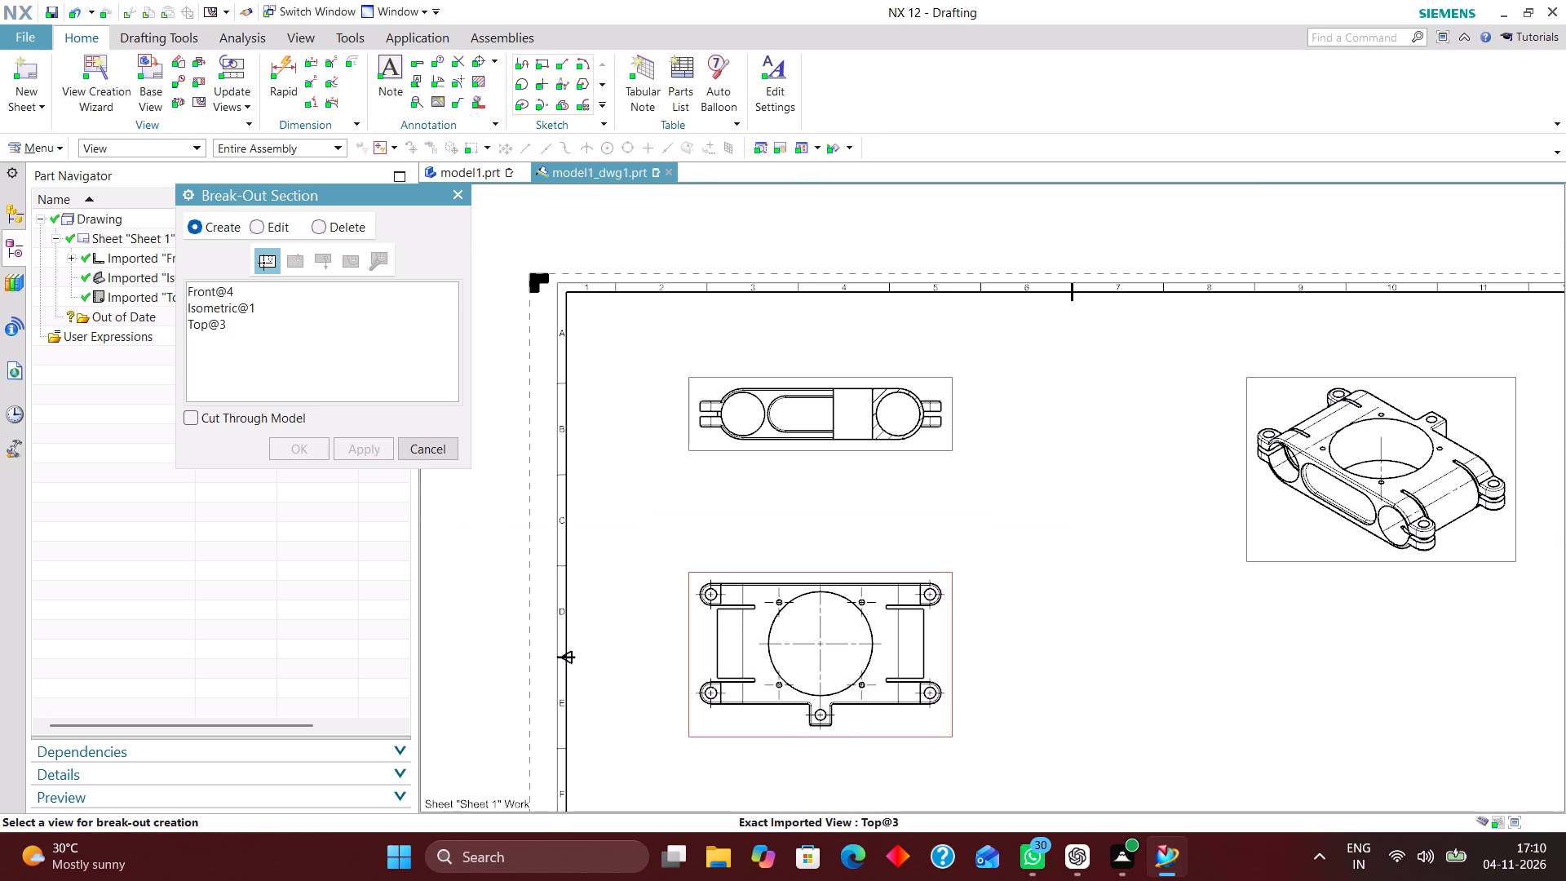
scroll(856, 508, up, 2)
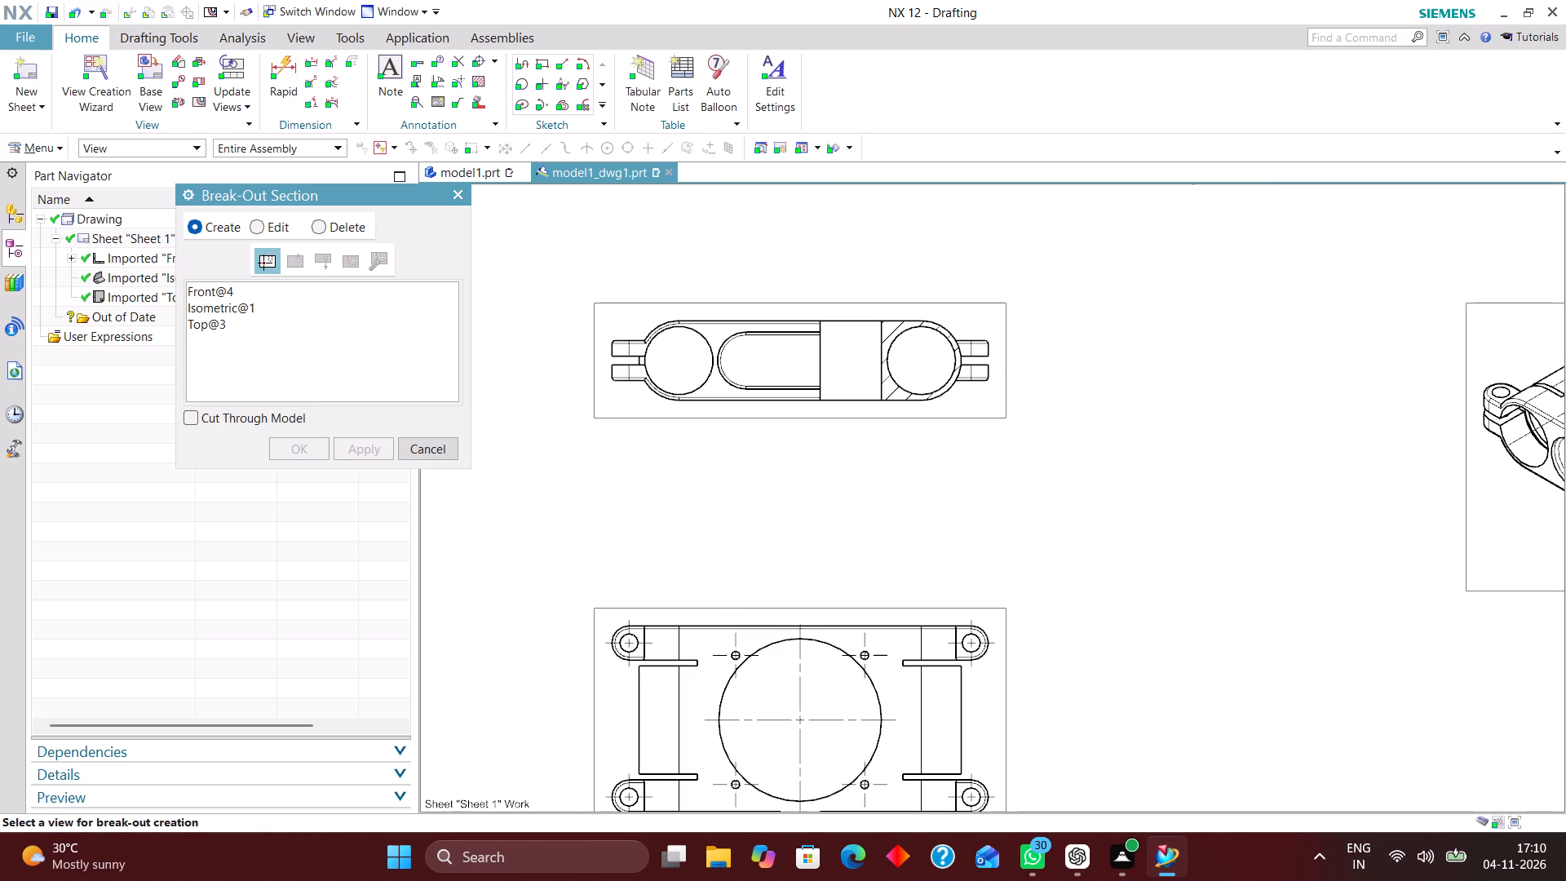
scroll(803, 449, down, 1)
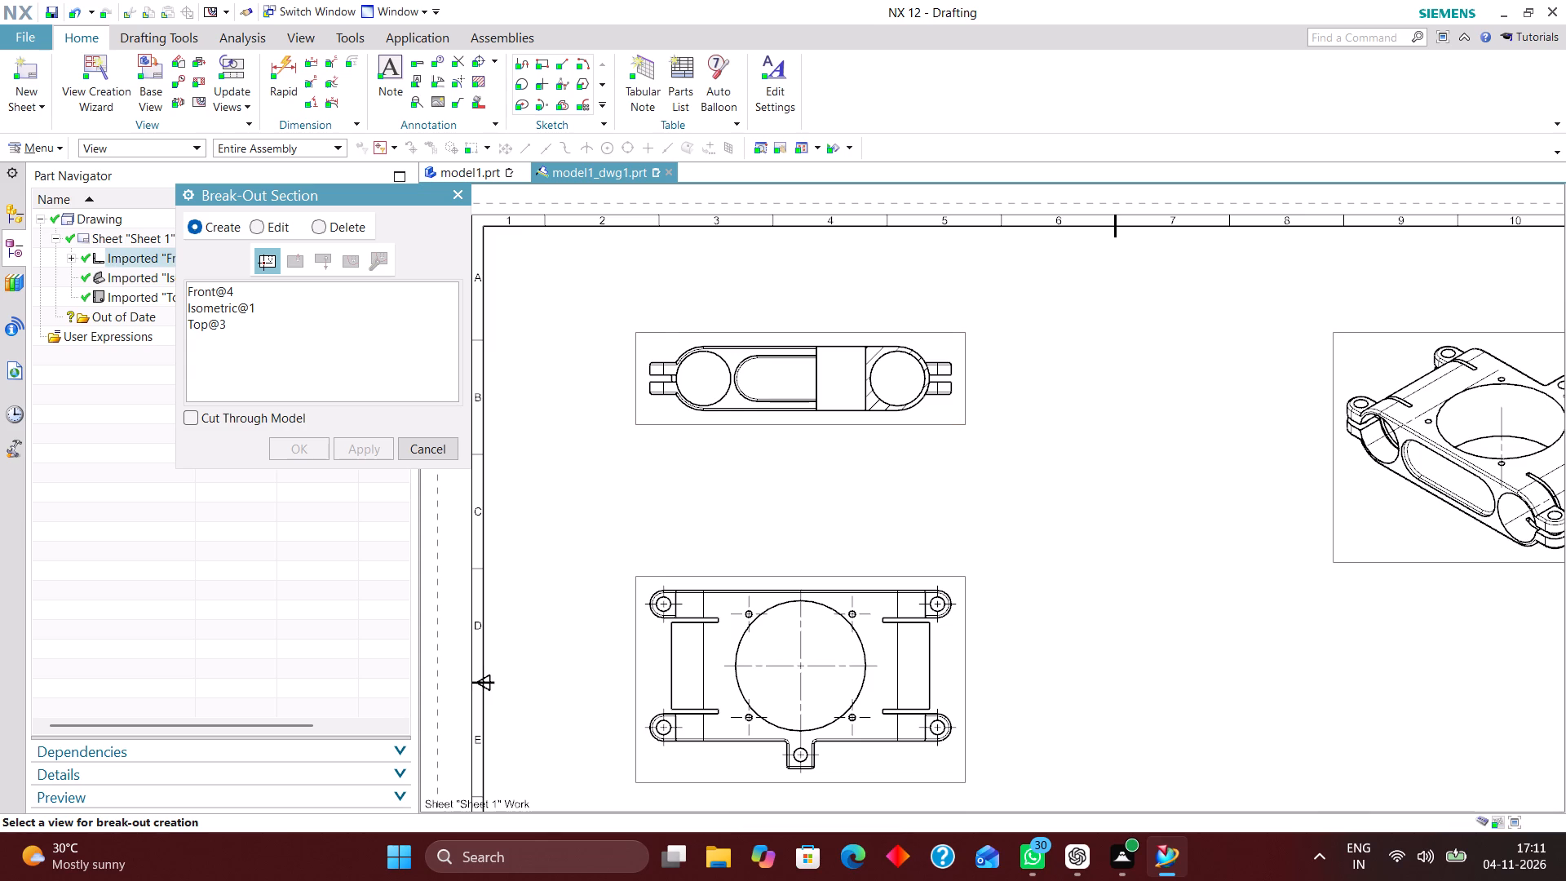
scroll(793, 383, up, 3)
scroll(816, 369, down, 3)
click(445, 447)
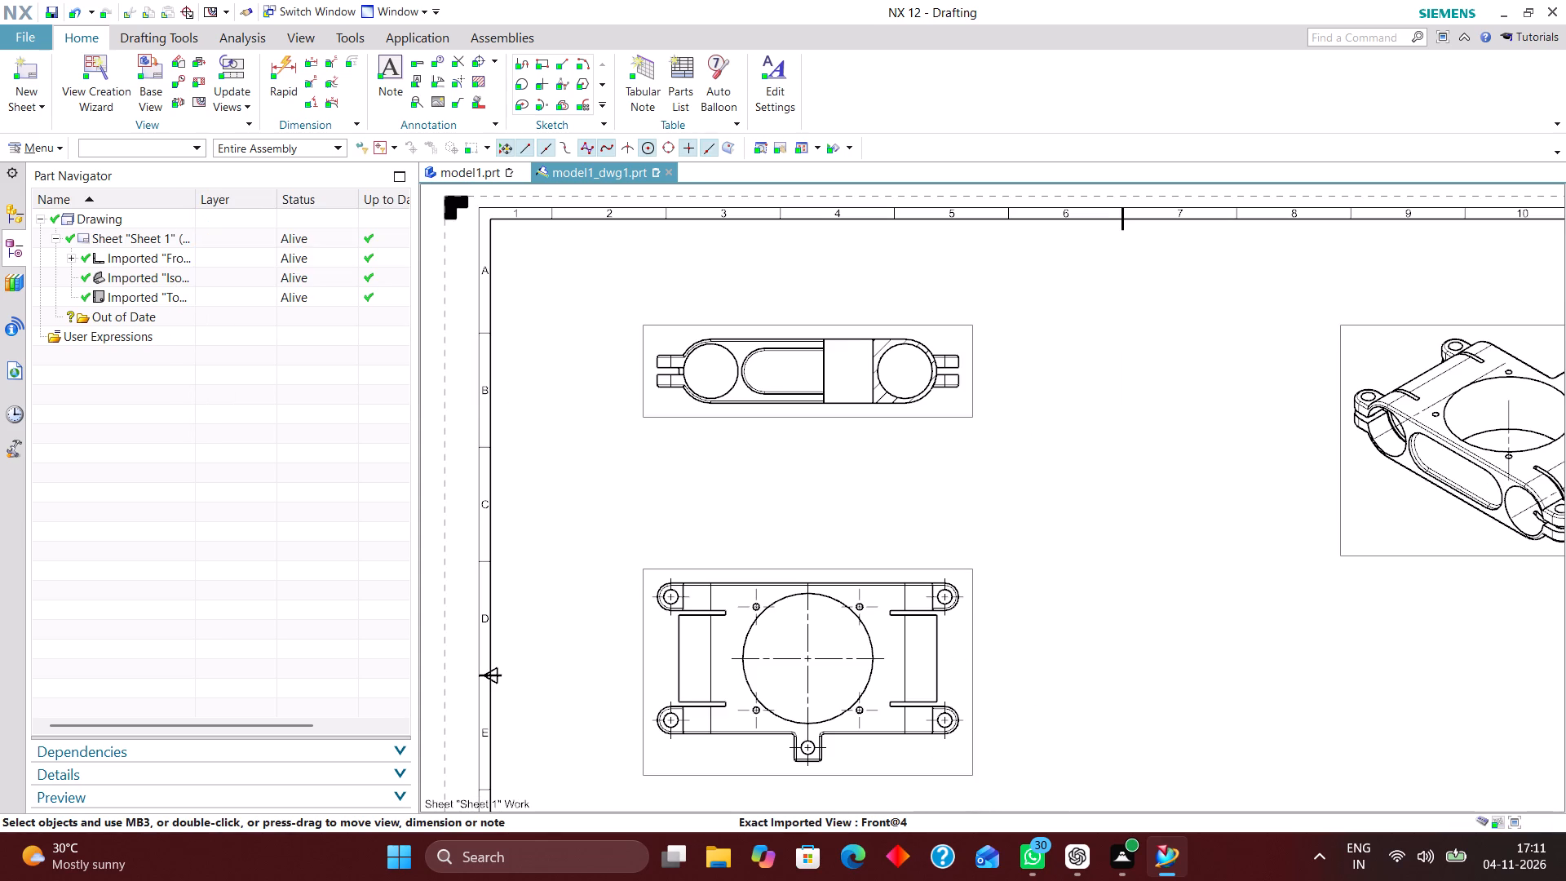
Start a section line on the Top view and sketch a vertical line about 142 mm long near the large bore's centre.
scroll(829, 342, down, 4)
scroll(892, 476, up, 3)
right_drag(1011, 354, 950, 495)
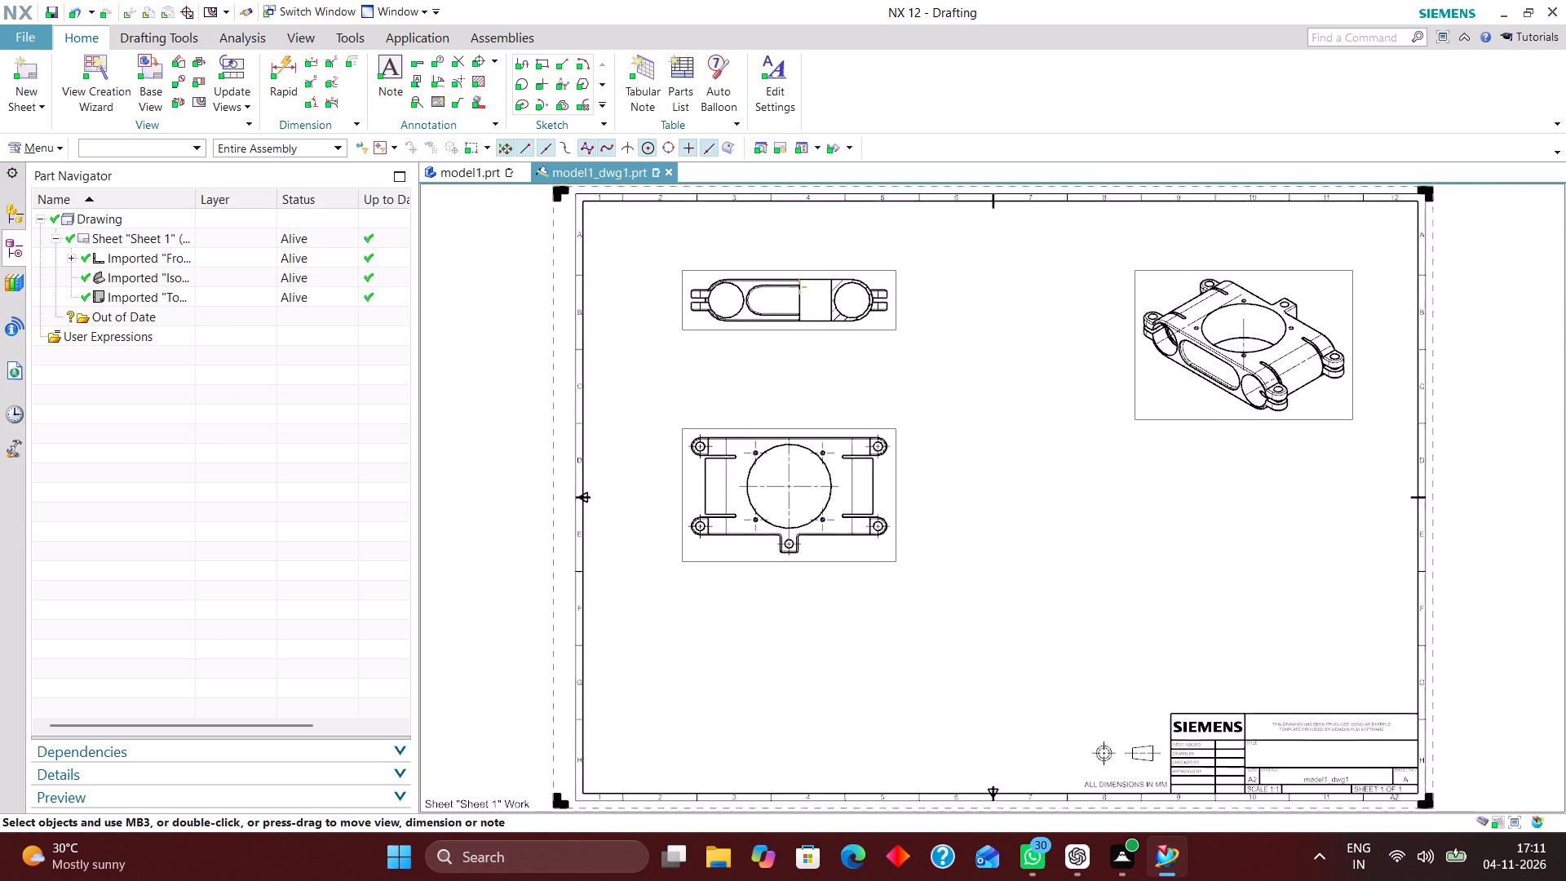
click(192, 64)
click(884, 428)
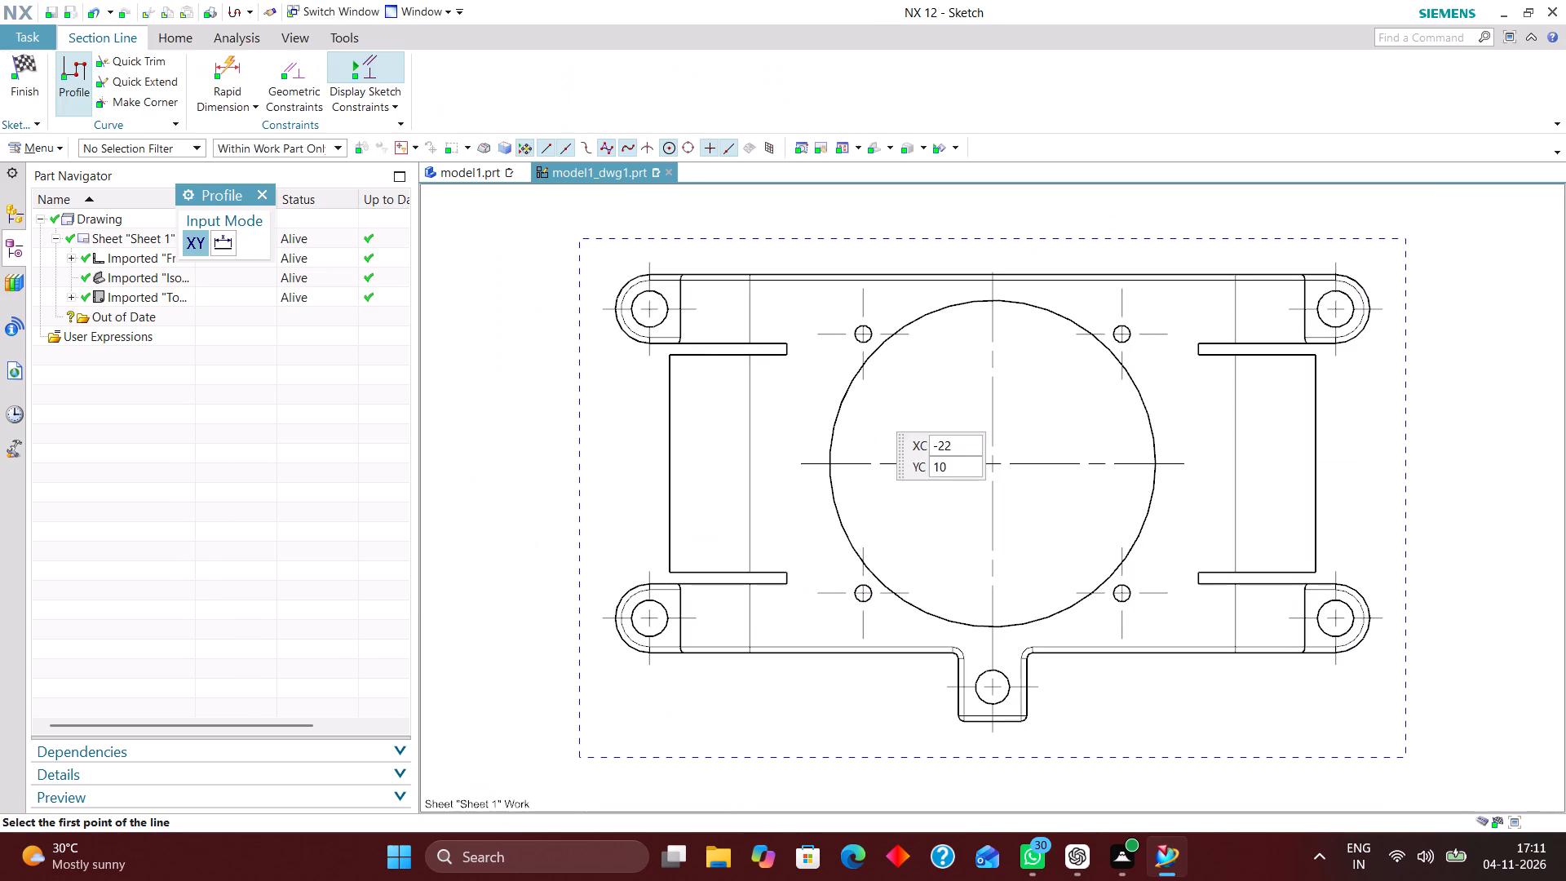
scroll(825, 480, down, 2)
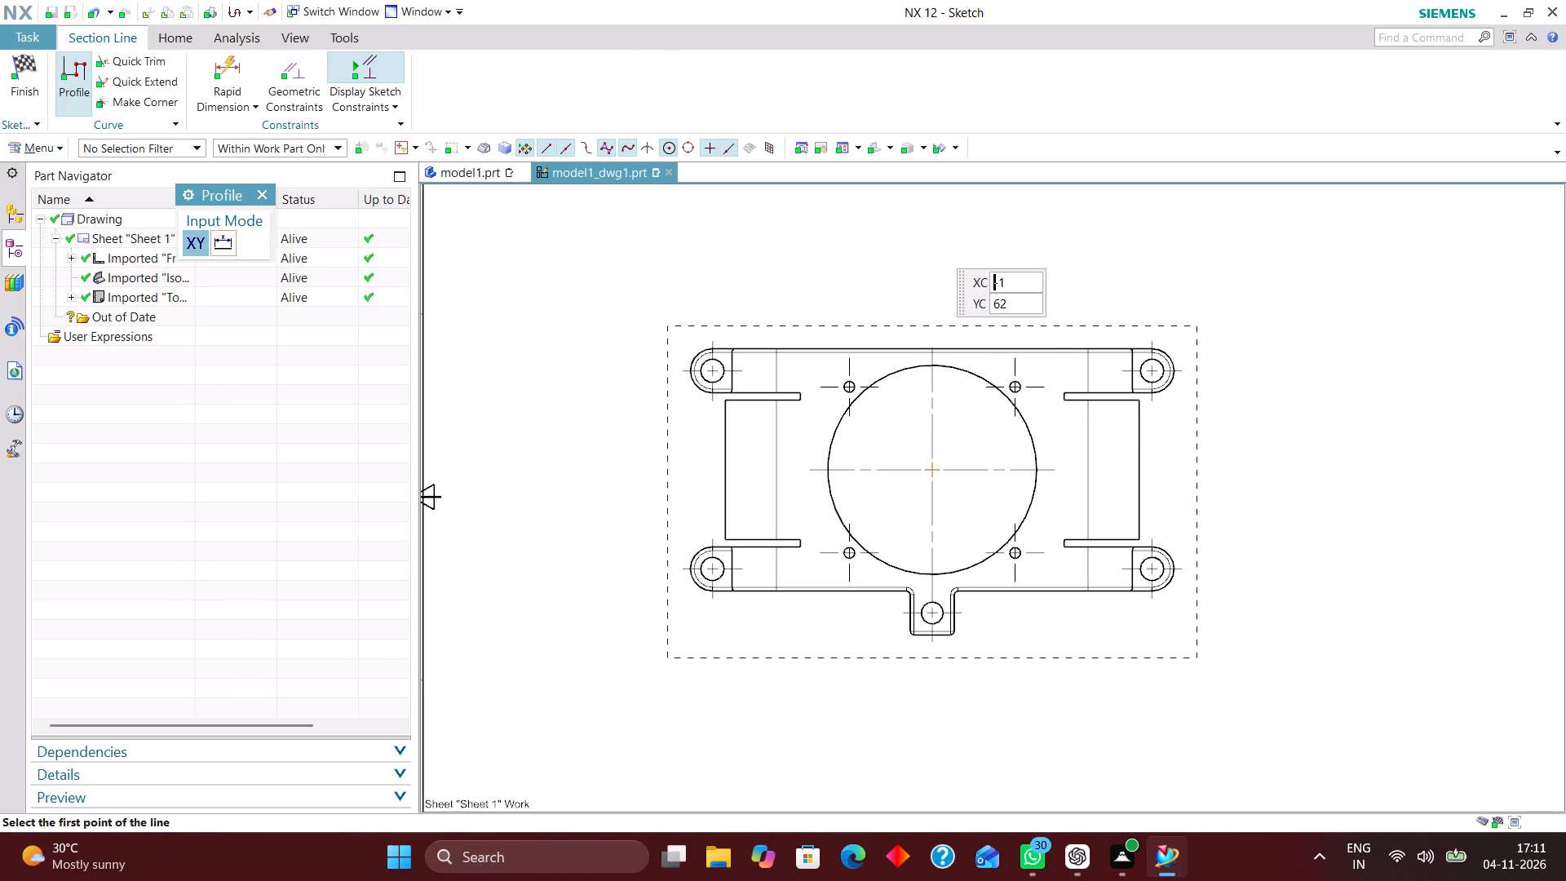
click(921, 219)
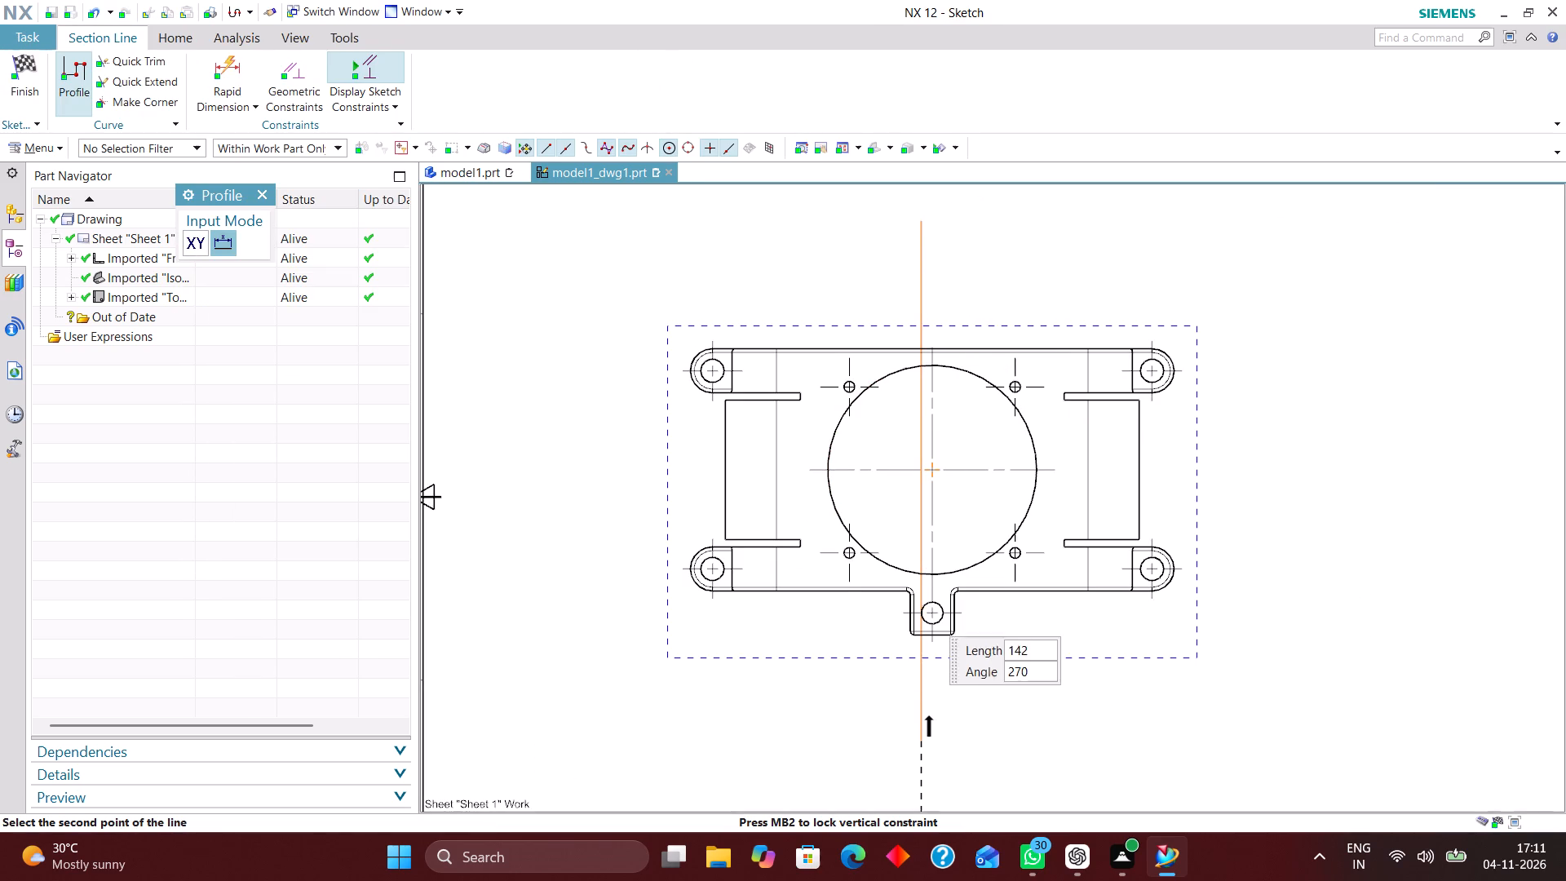
click(922, 742)
click(269, 191)
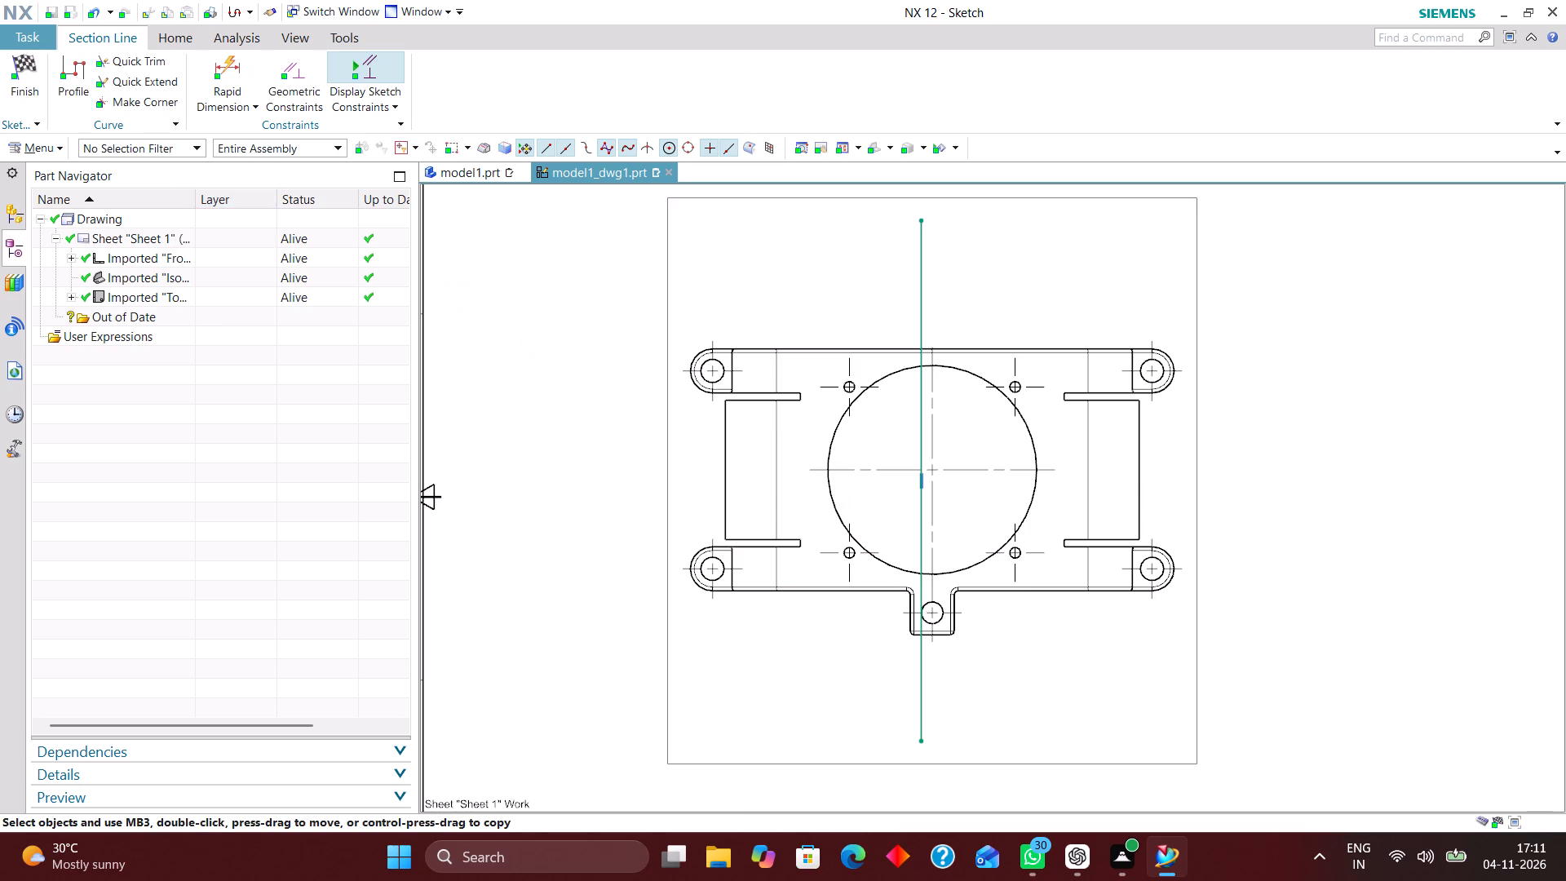
Constrain the section line's midpoint coincident with the centre of the large bore.
click(281, 60)
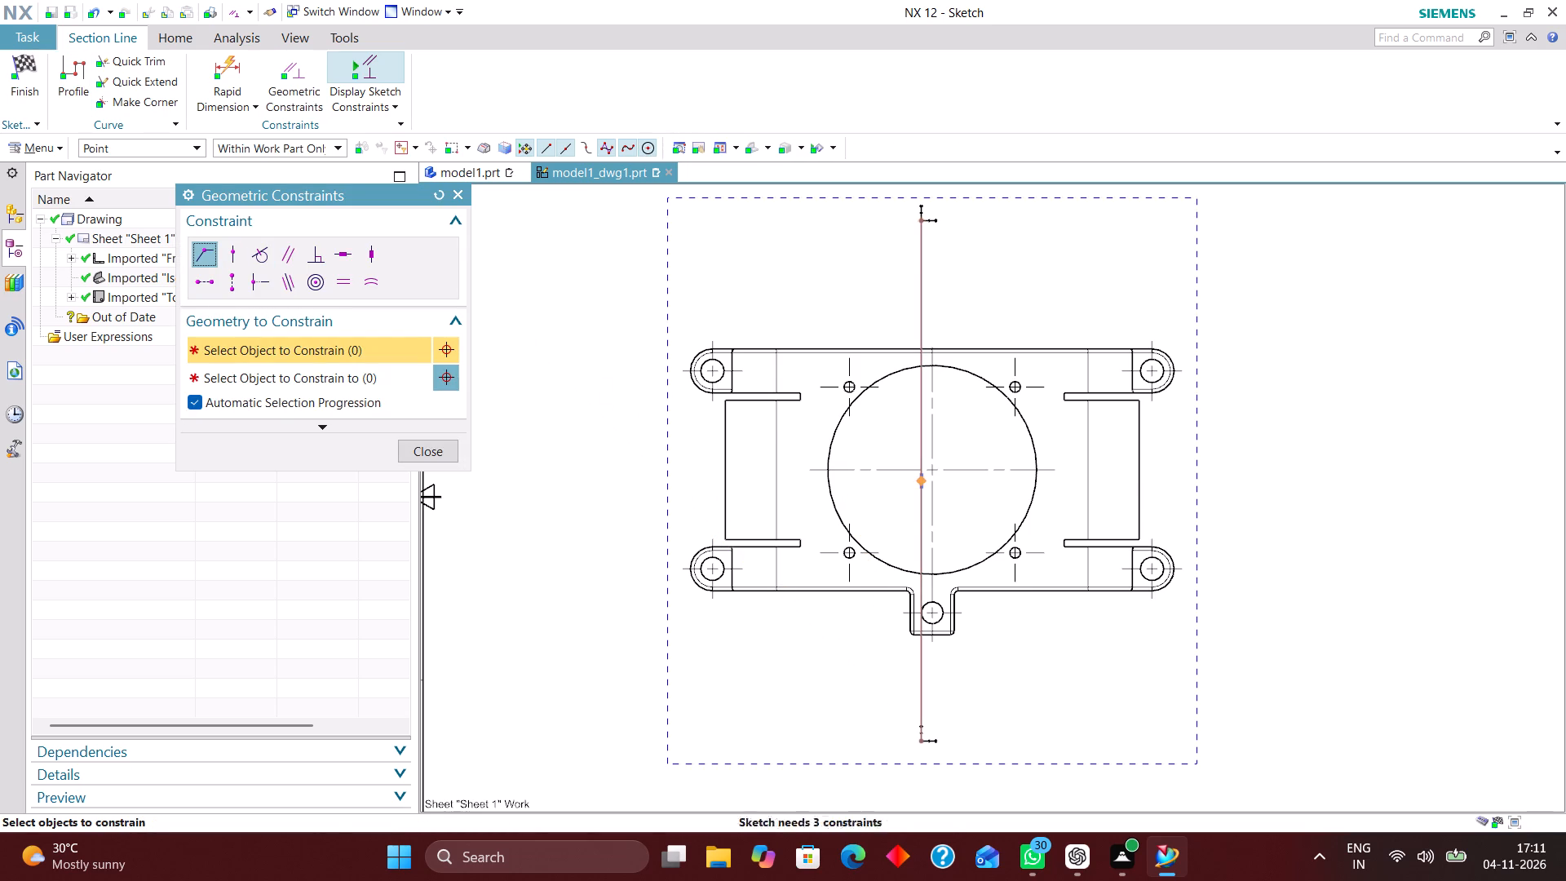
click(918, 485)
click(1035, 452)
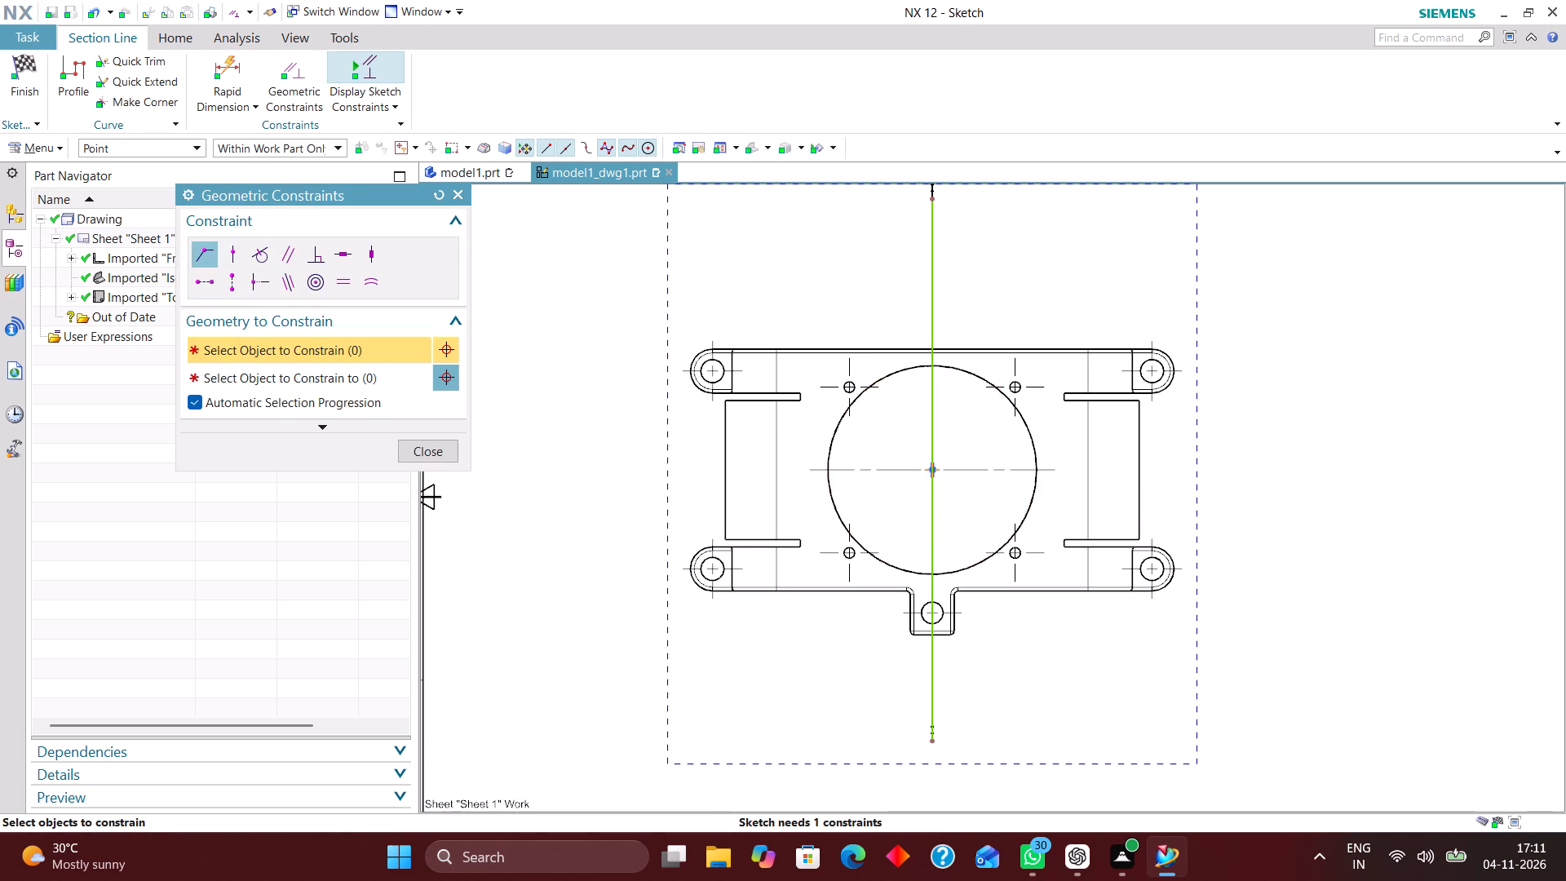
click(446, 455)
Shorten the vertical section line so it extends only slightly past the body in the Top view, and finish its sketch.
scroll(671, 503, down, 2)
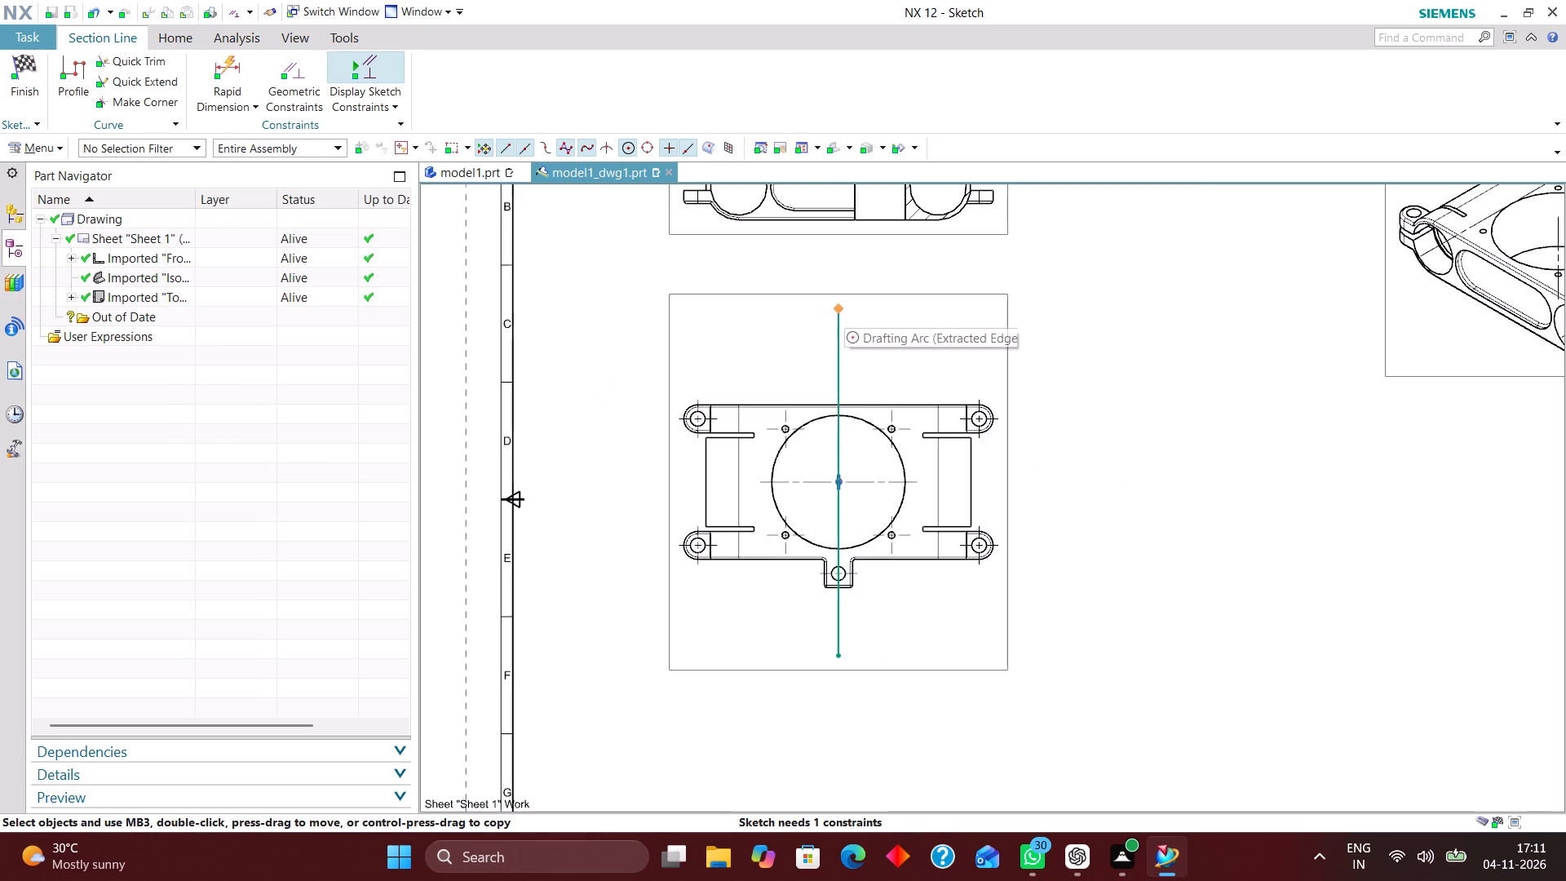
drag(843, 307, 842, 351)
click(20, 65)
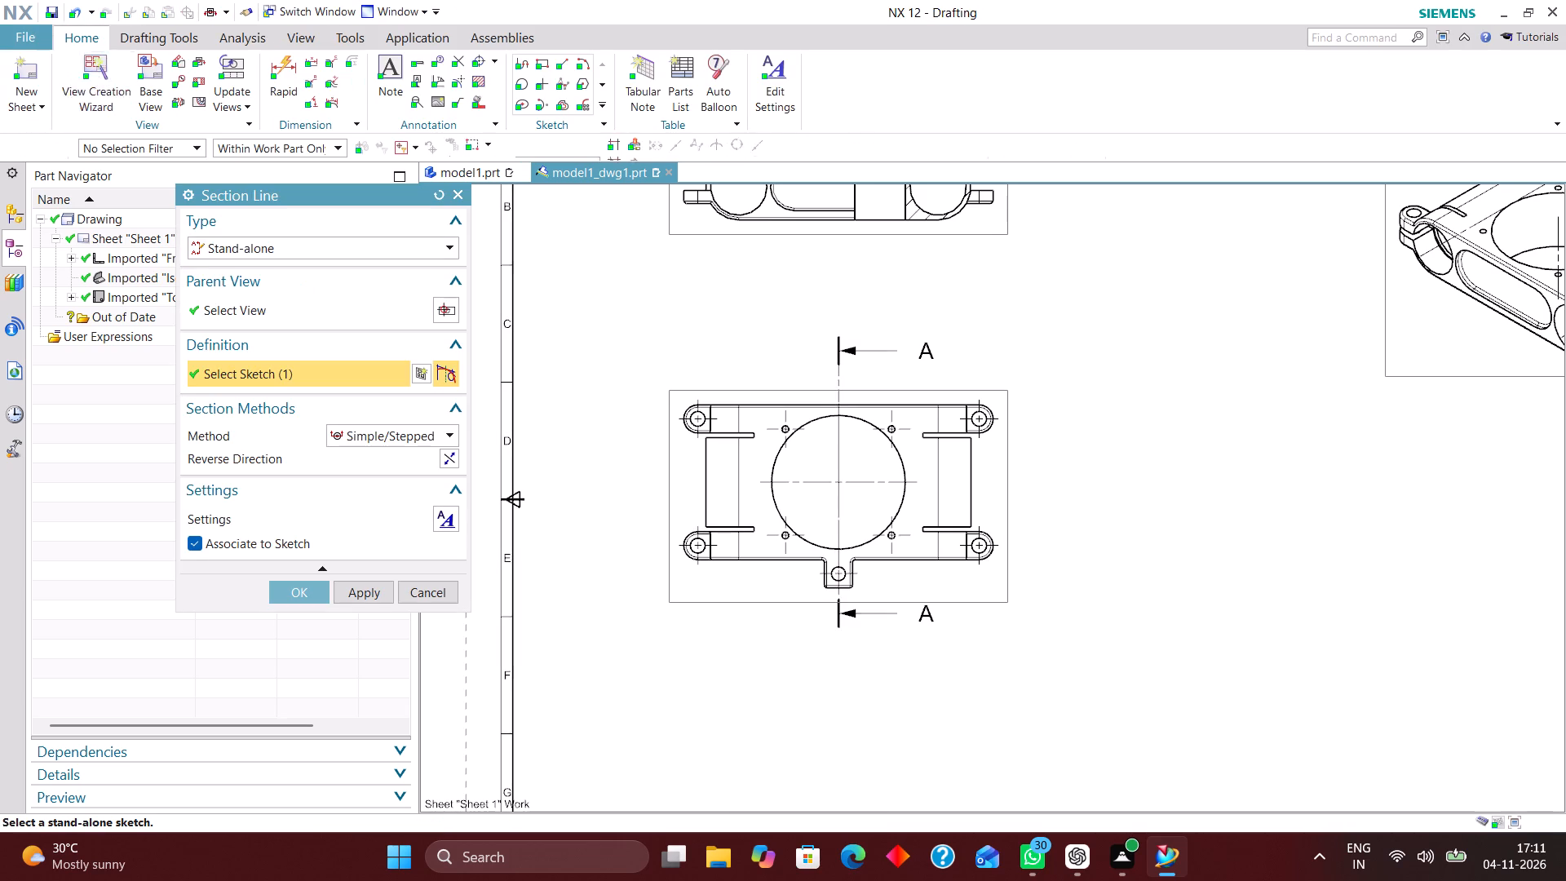
Reverse the section line's direction so its arrows face the right-hand lugs, and create it as a stand-alone Simple/Stepped line.
click(451, 457)
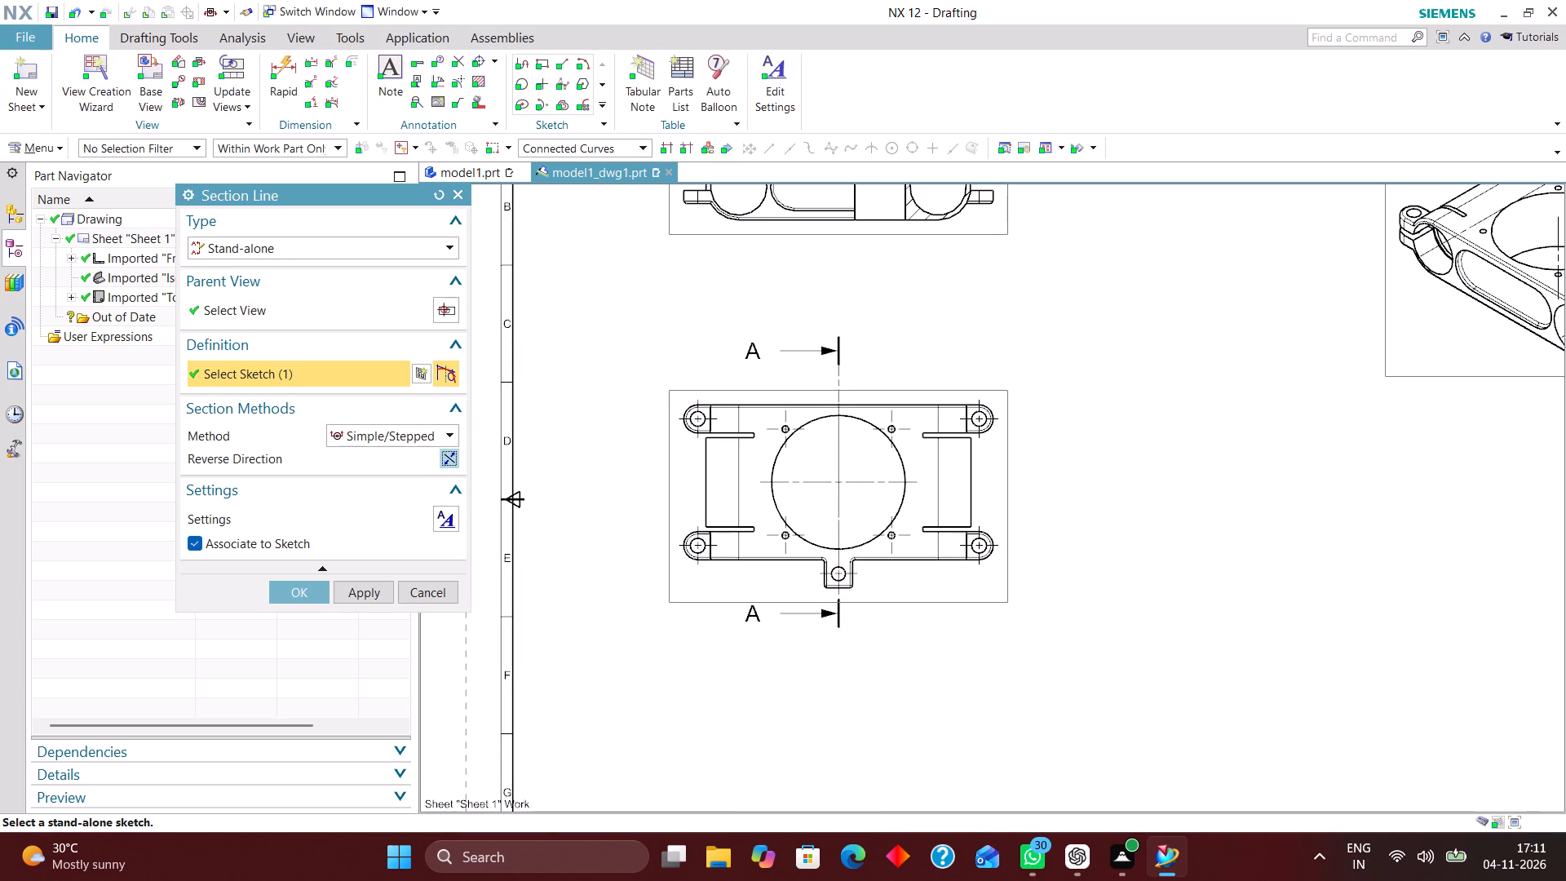
double_click(305, 586)
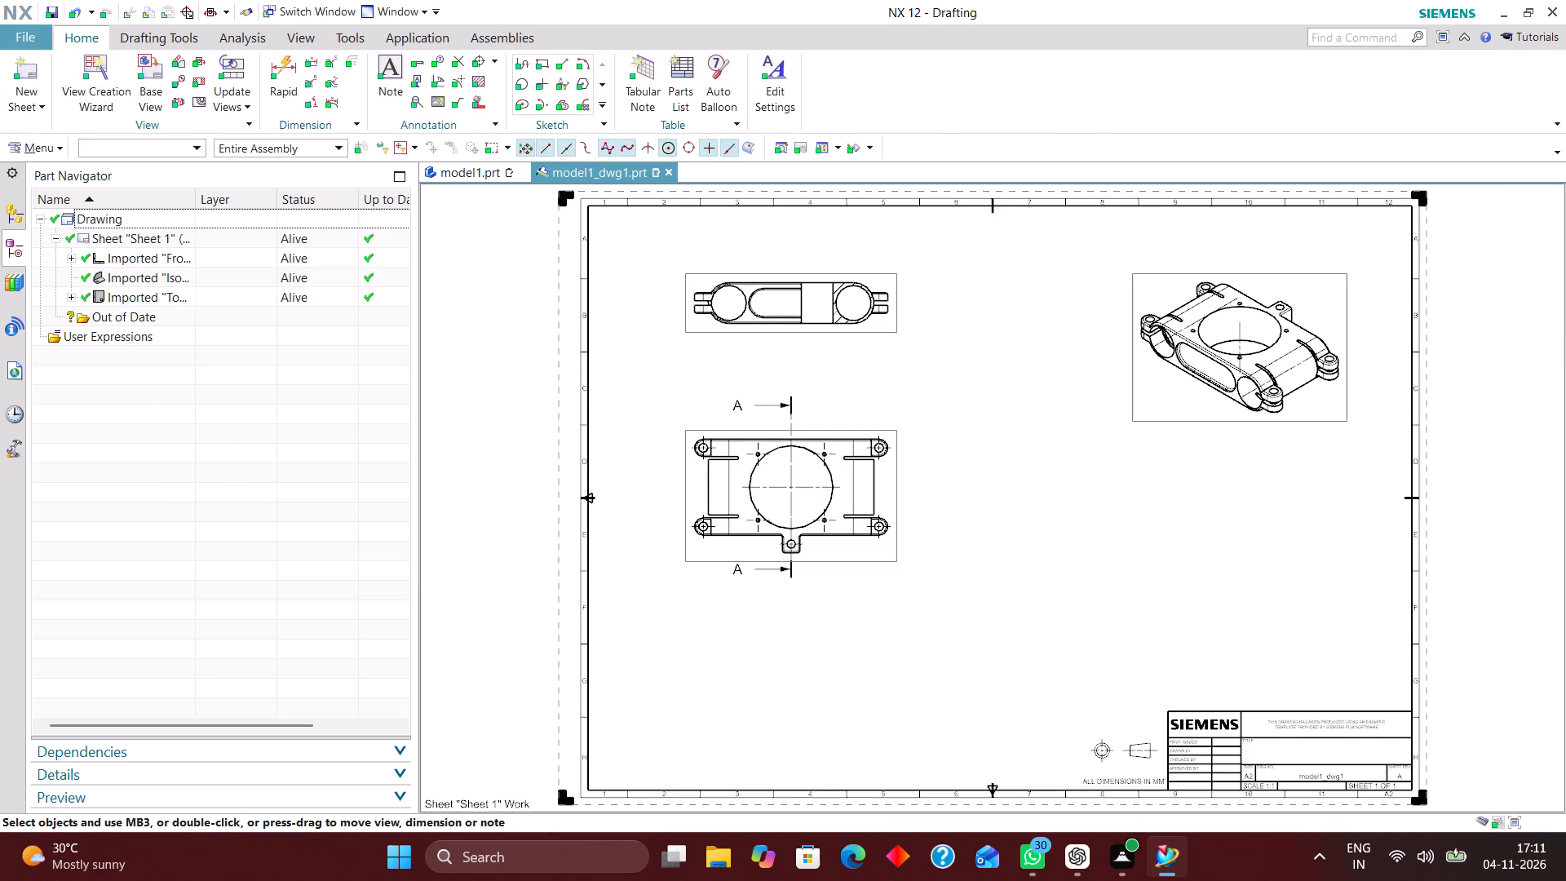
Create a section view from the existing section line A-A and place it to the right of the Top view.
click(202, 79)
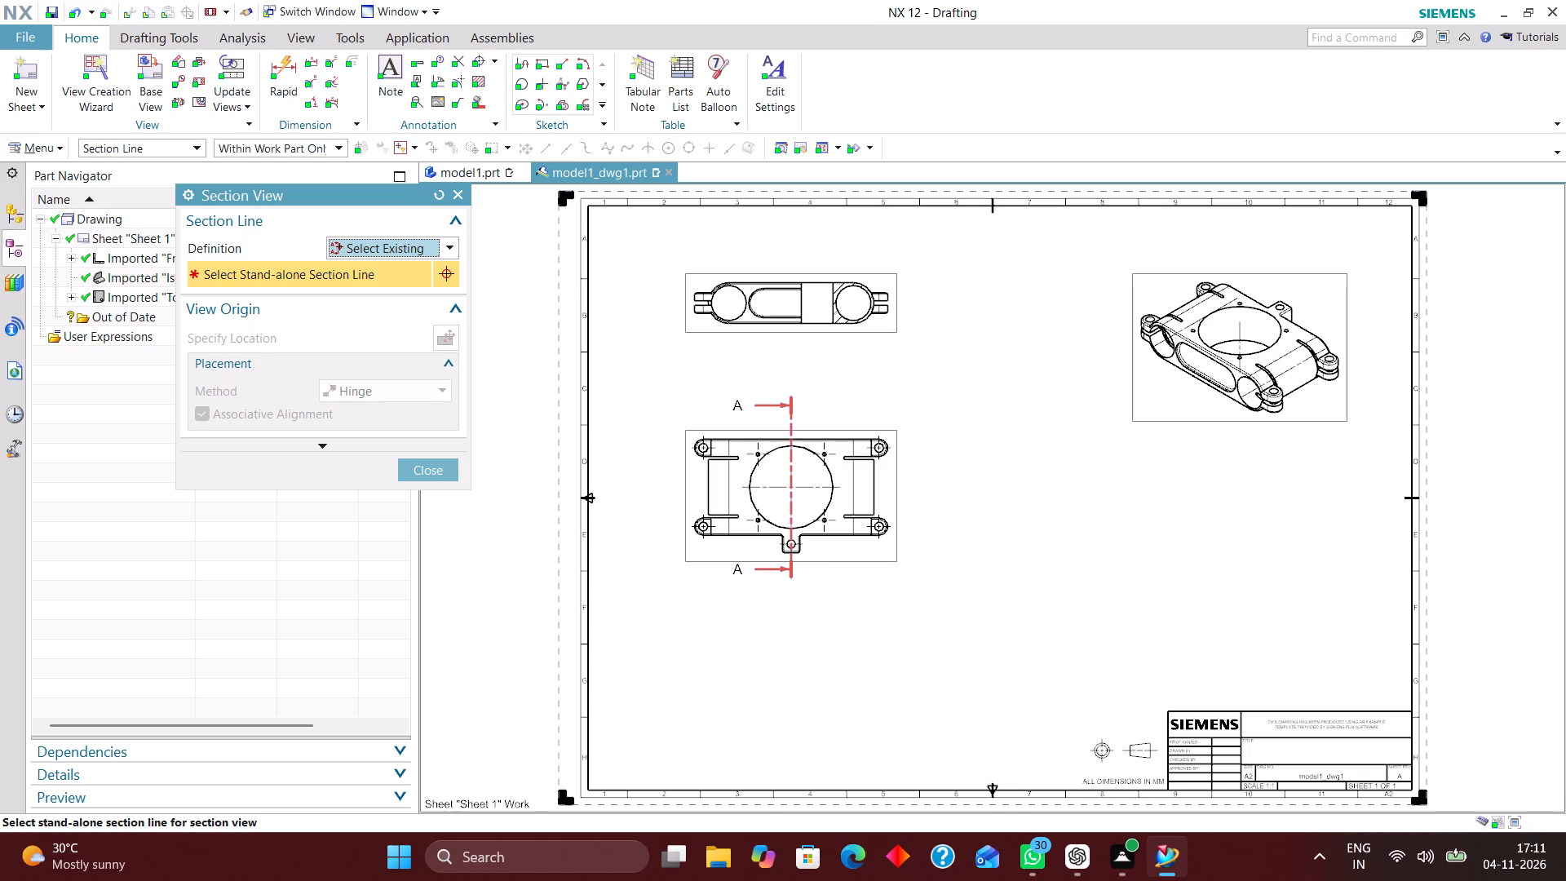
click(785, 421)
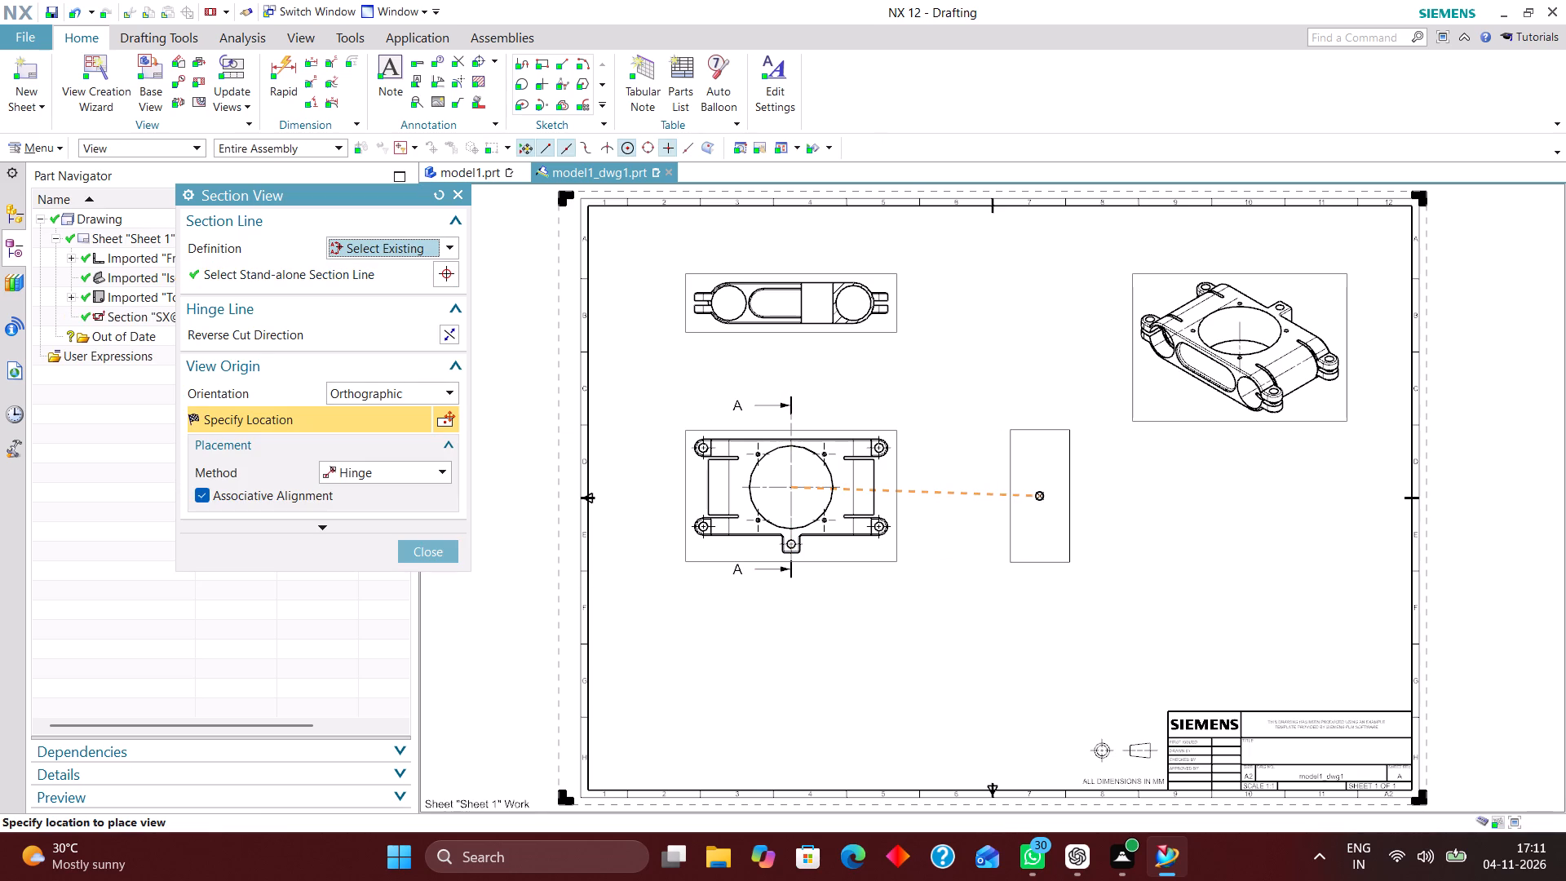
click(1020, 485)
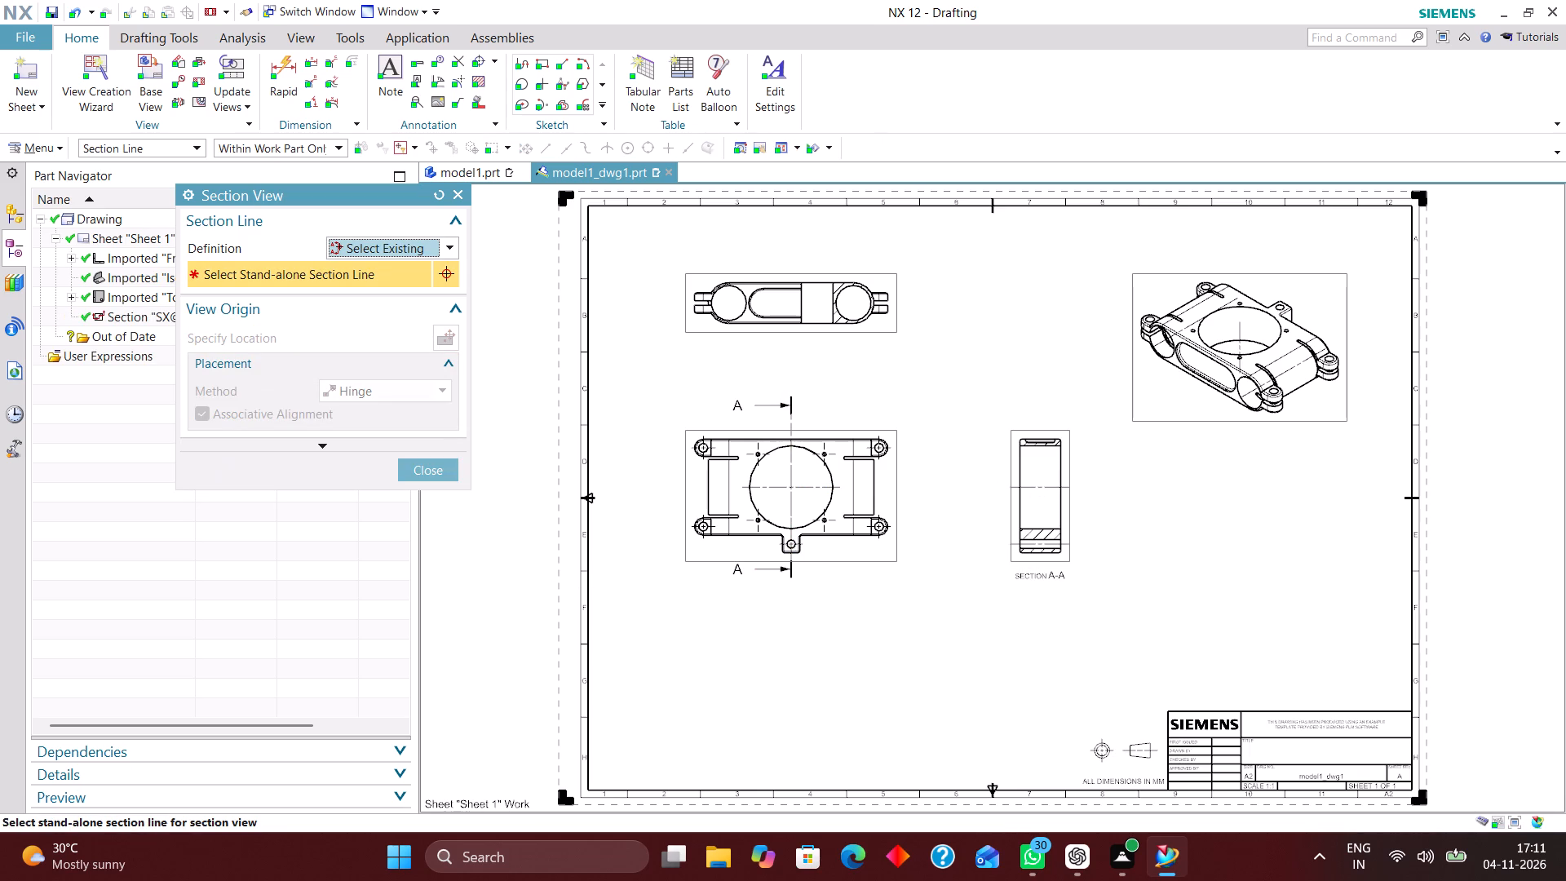
scroll(1042, 552, up, 5)
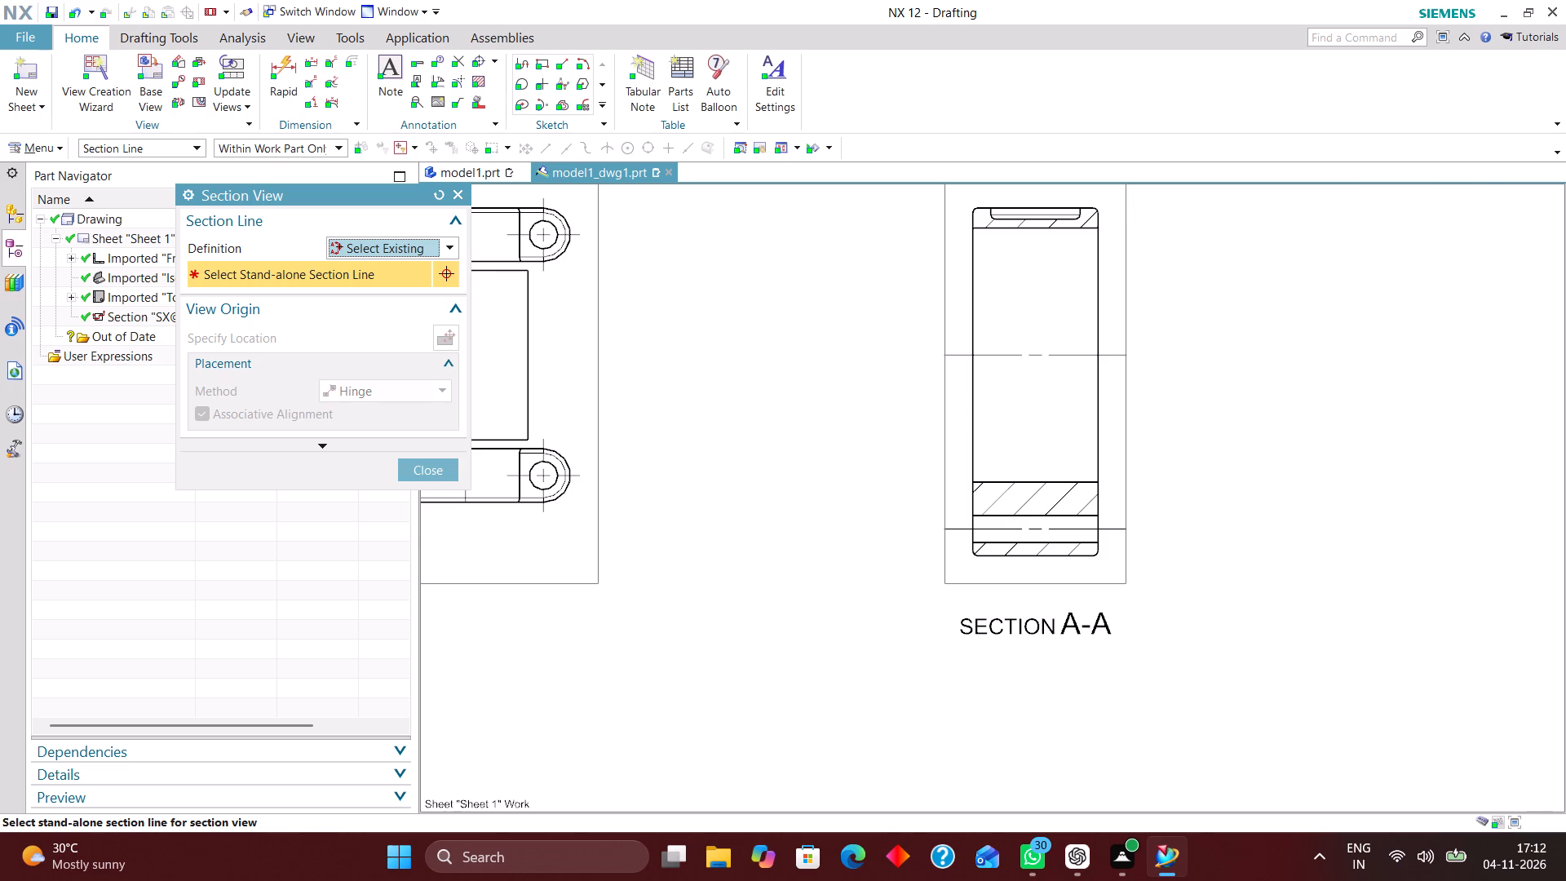
scroll(1039, 516, down, 2)
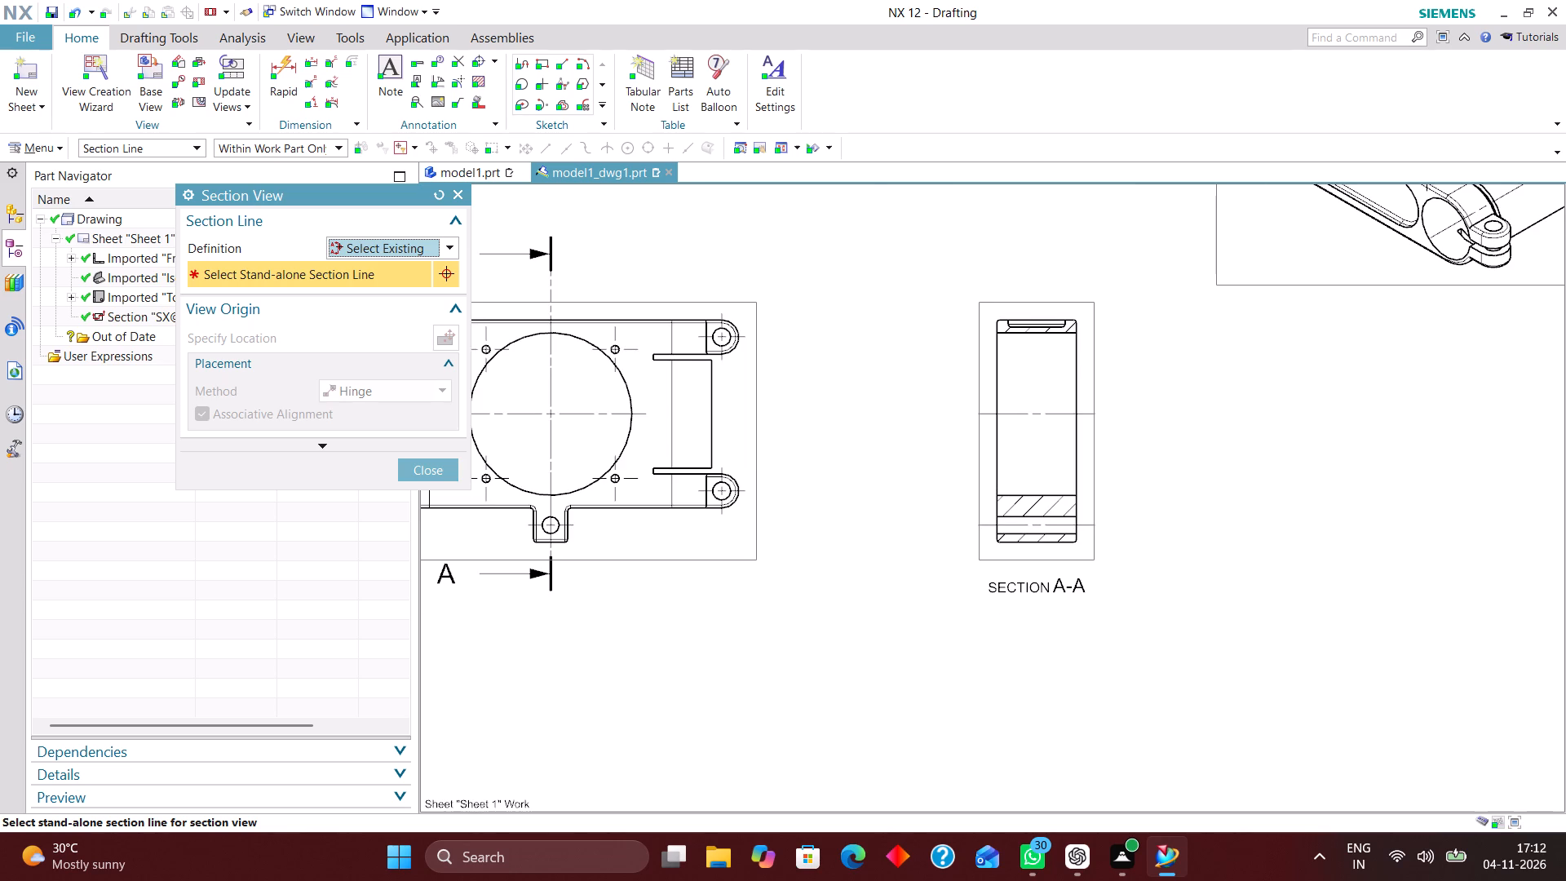
scroll(1077, 354, down, 3)
scroll(1025, 457, down, 1)
scroll(948, 451, up, 3)
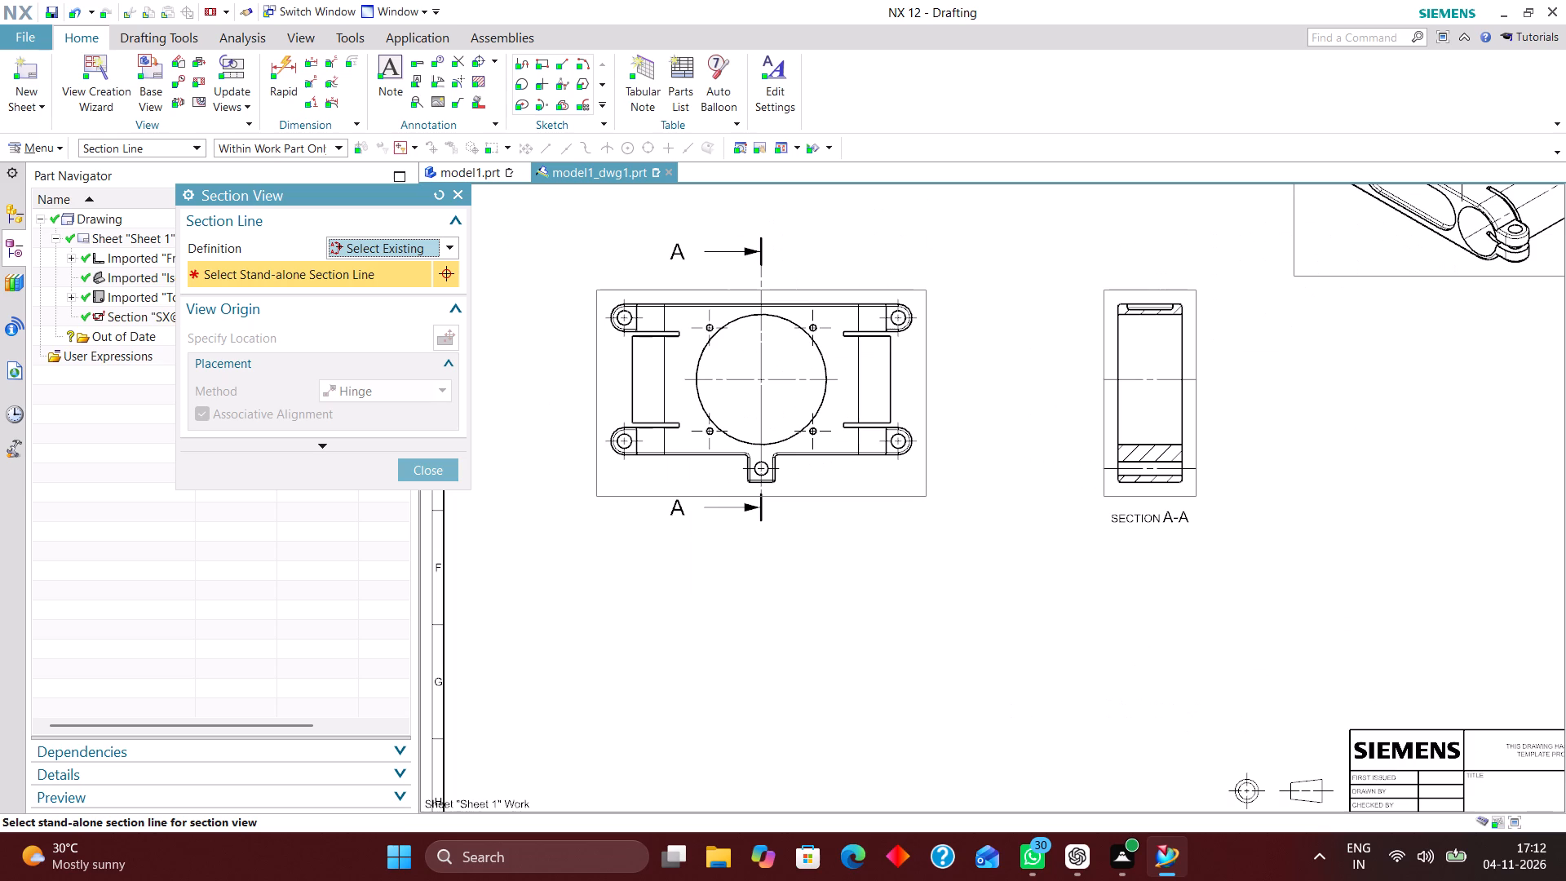
click(442, 464)
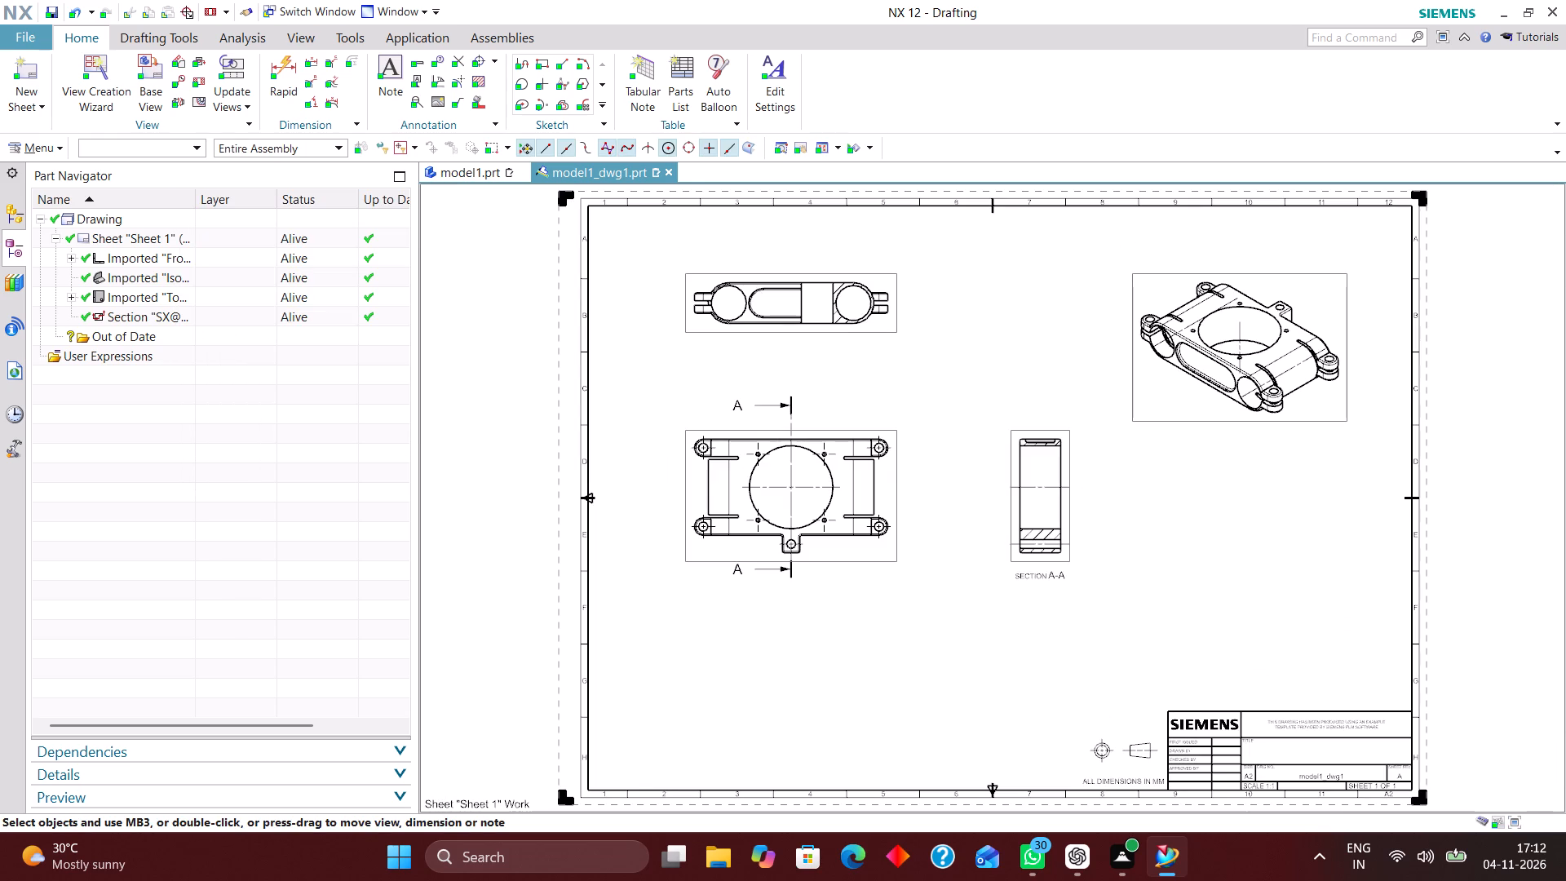
Add a Back base view of the body and place it below the Top view.
click(155, 68)
click(418, 440)
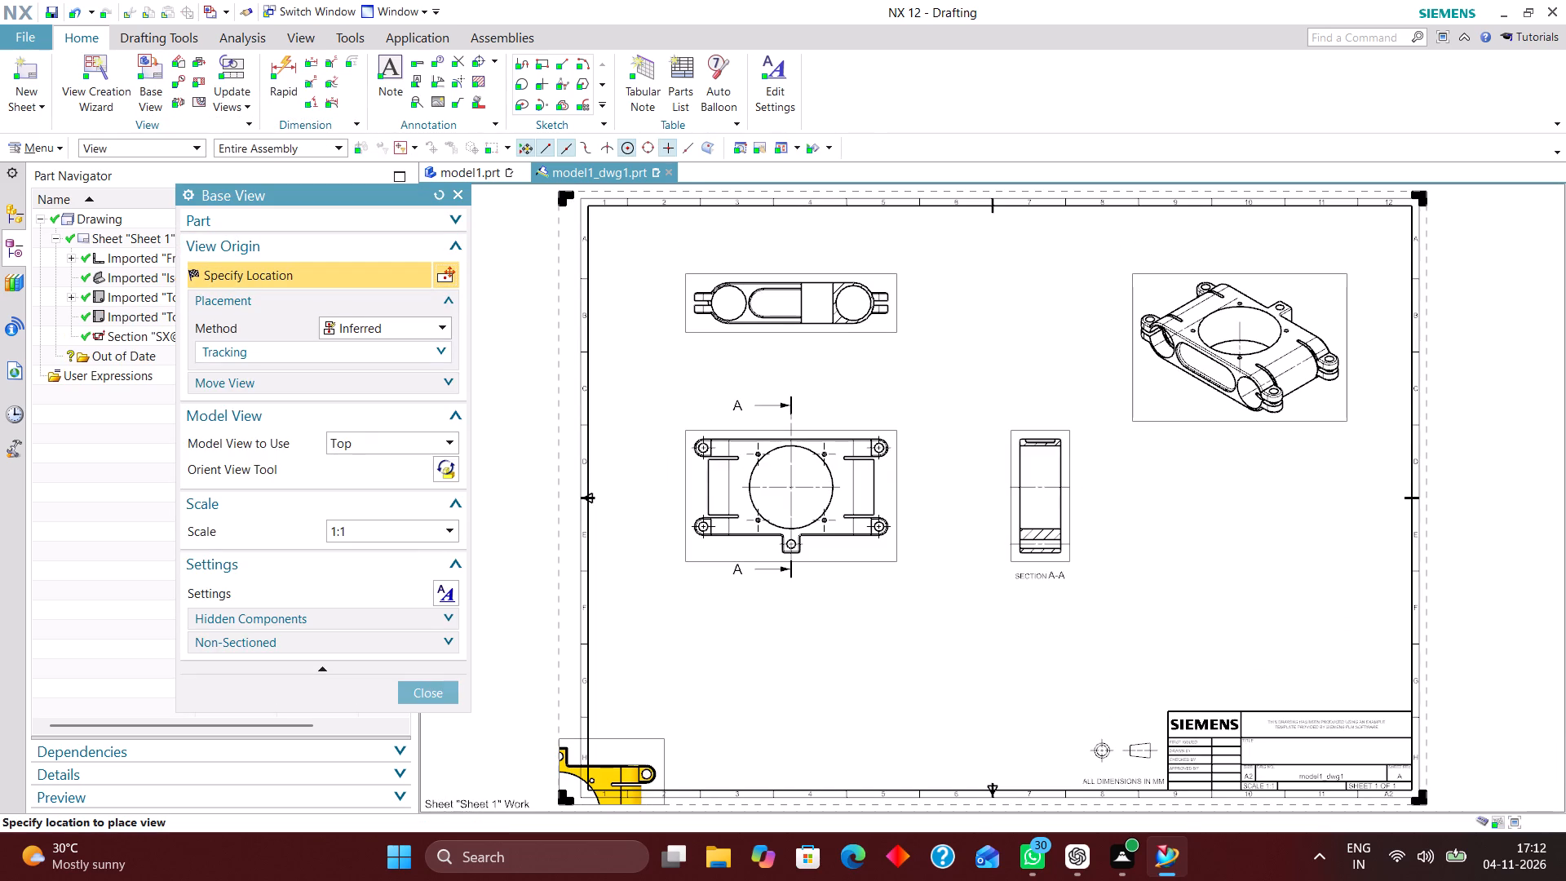
click(398, 518)
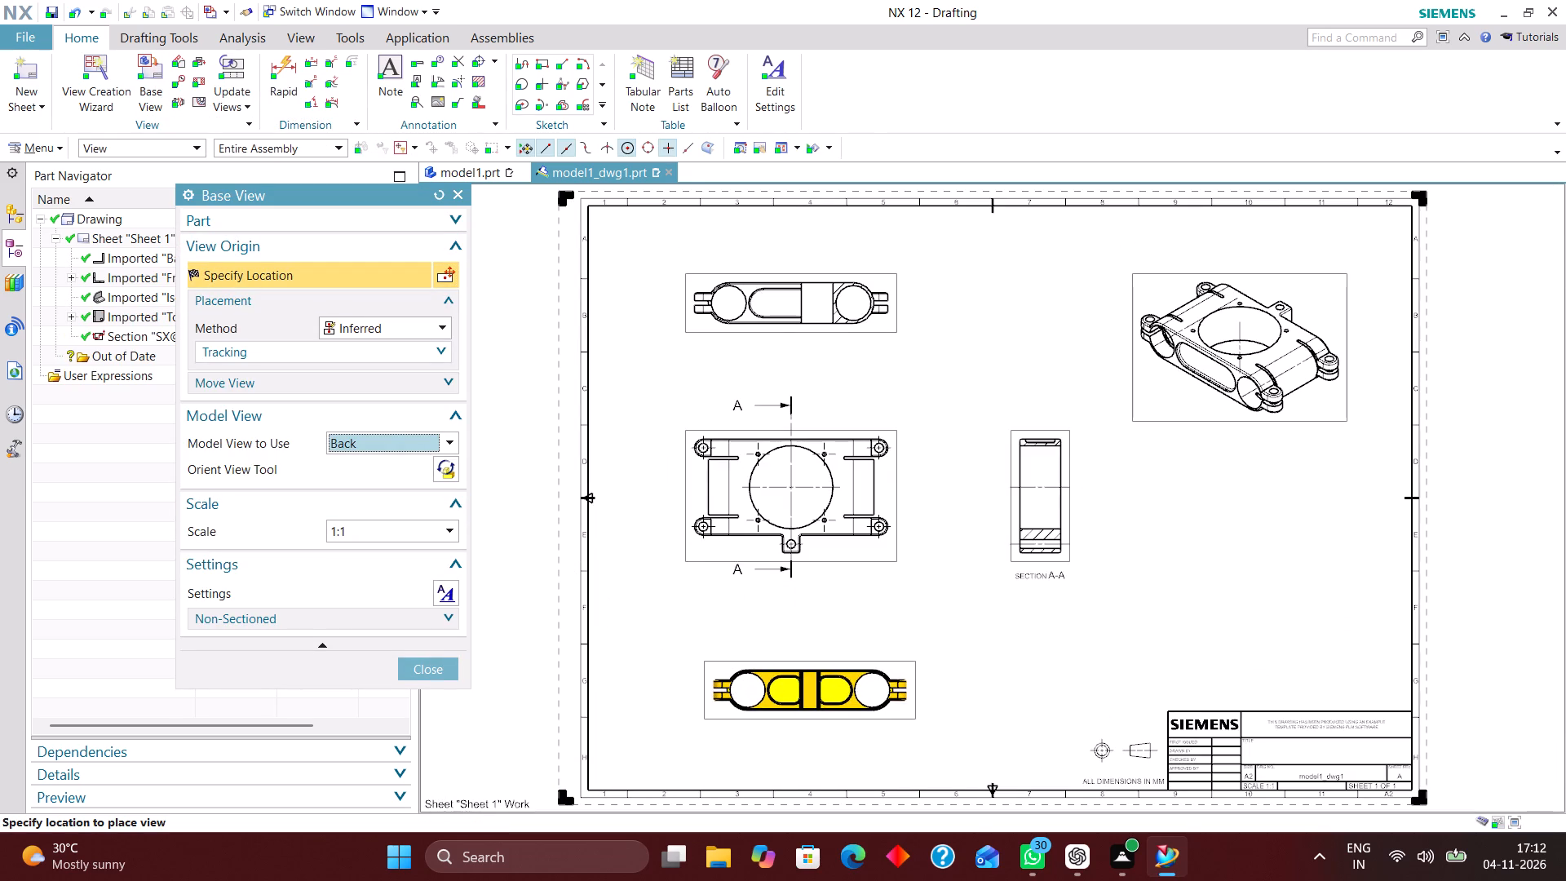
click(806, 691)
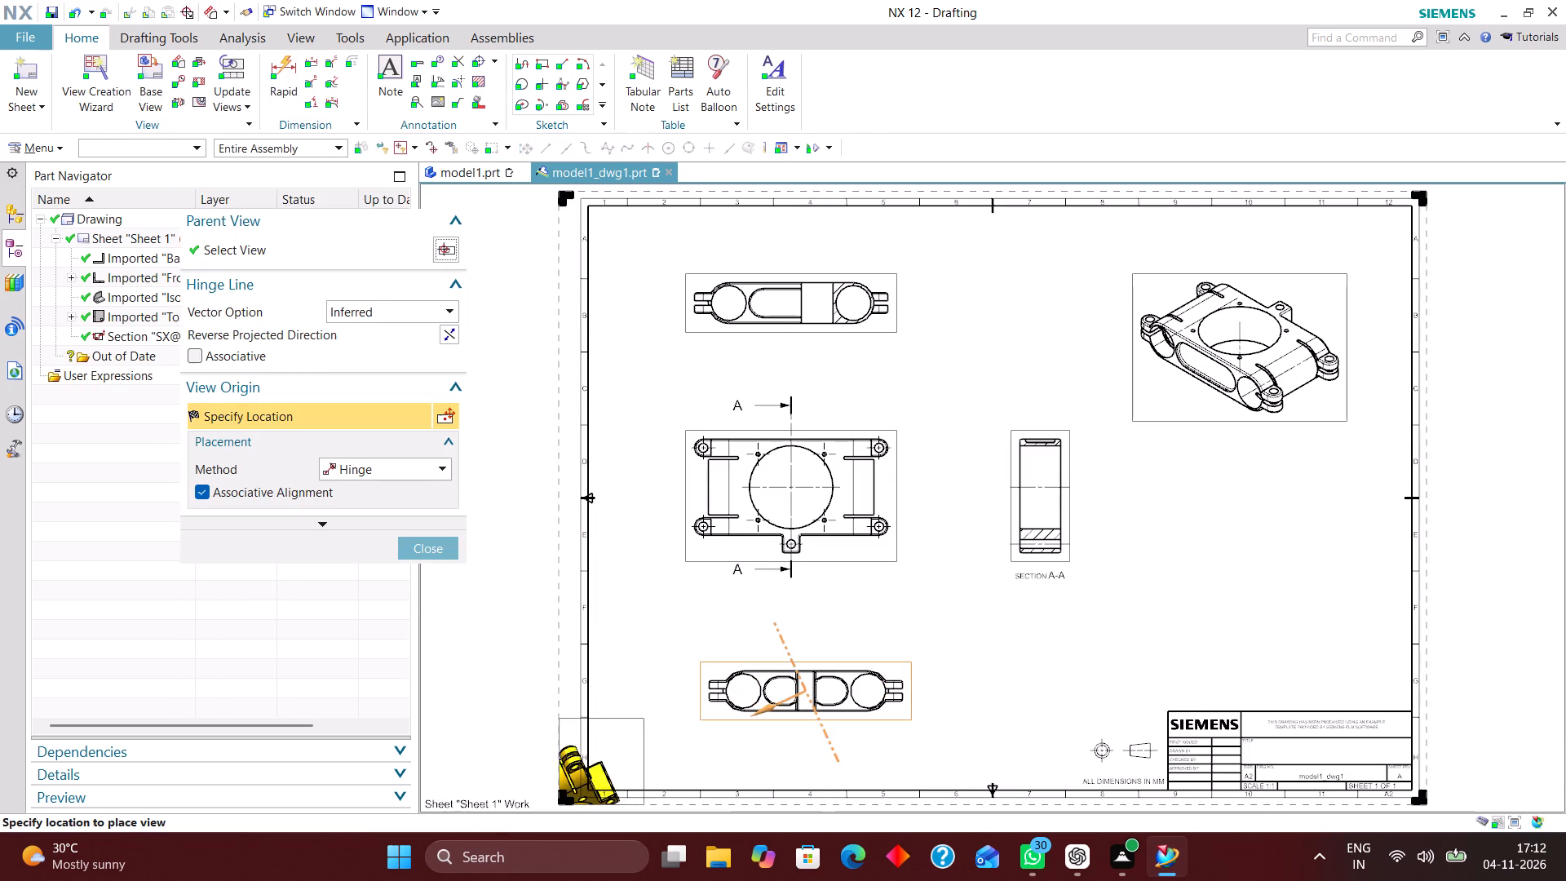
click(438, 549)
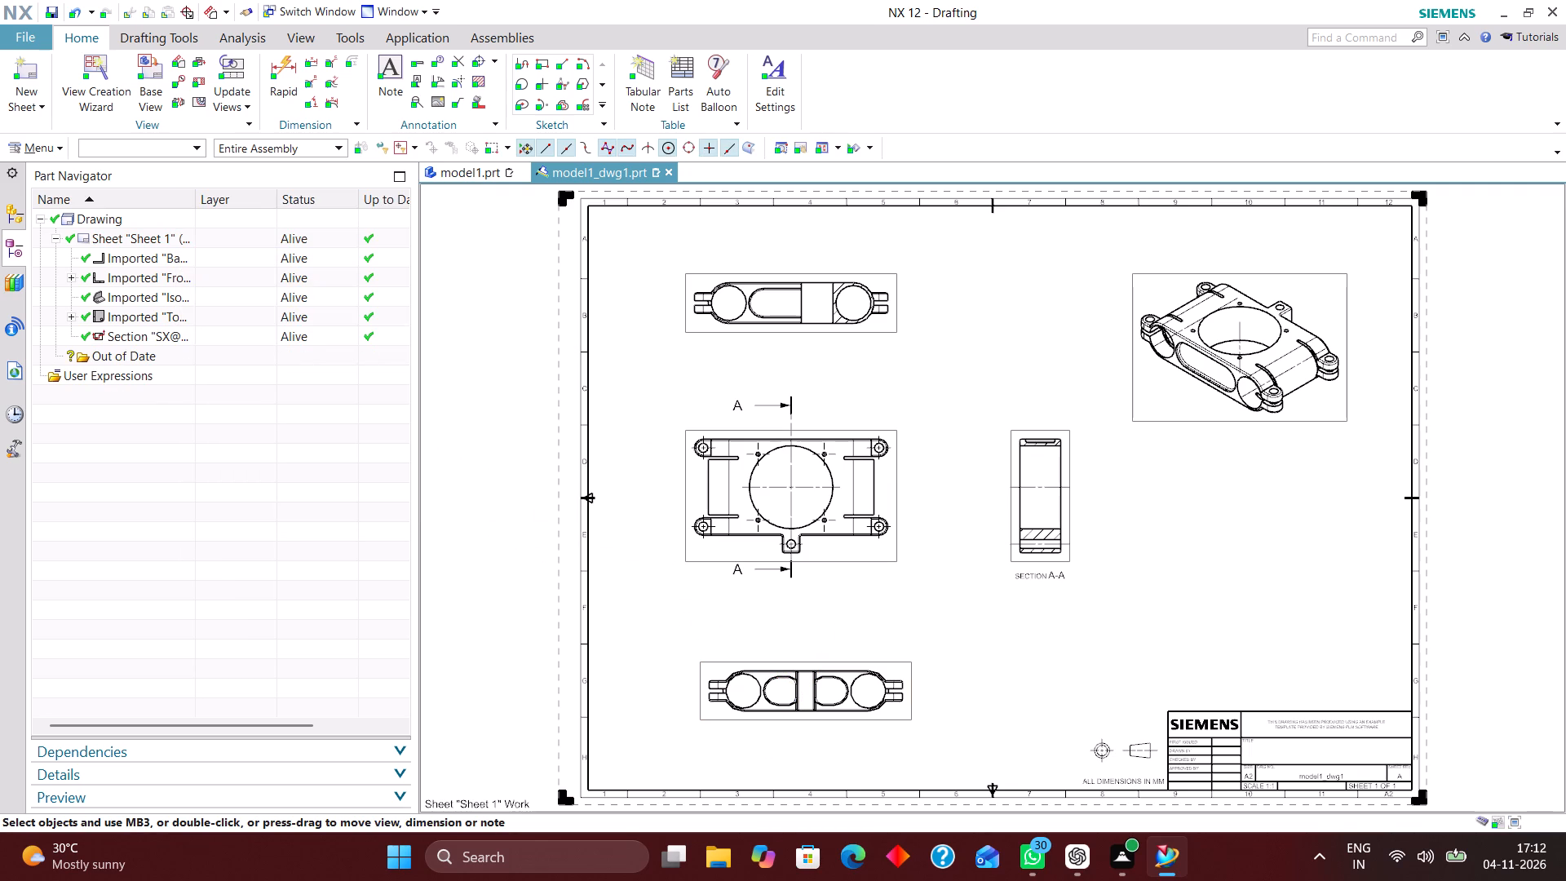
Switch to model1.prt and open Sketch (1), the body's base profile, for editing with rollback.
scroll(862, 701, up, 7)
scroll(1080, 523, down, 3)
scroll(1059, 657, down, 1)
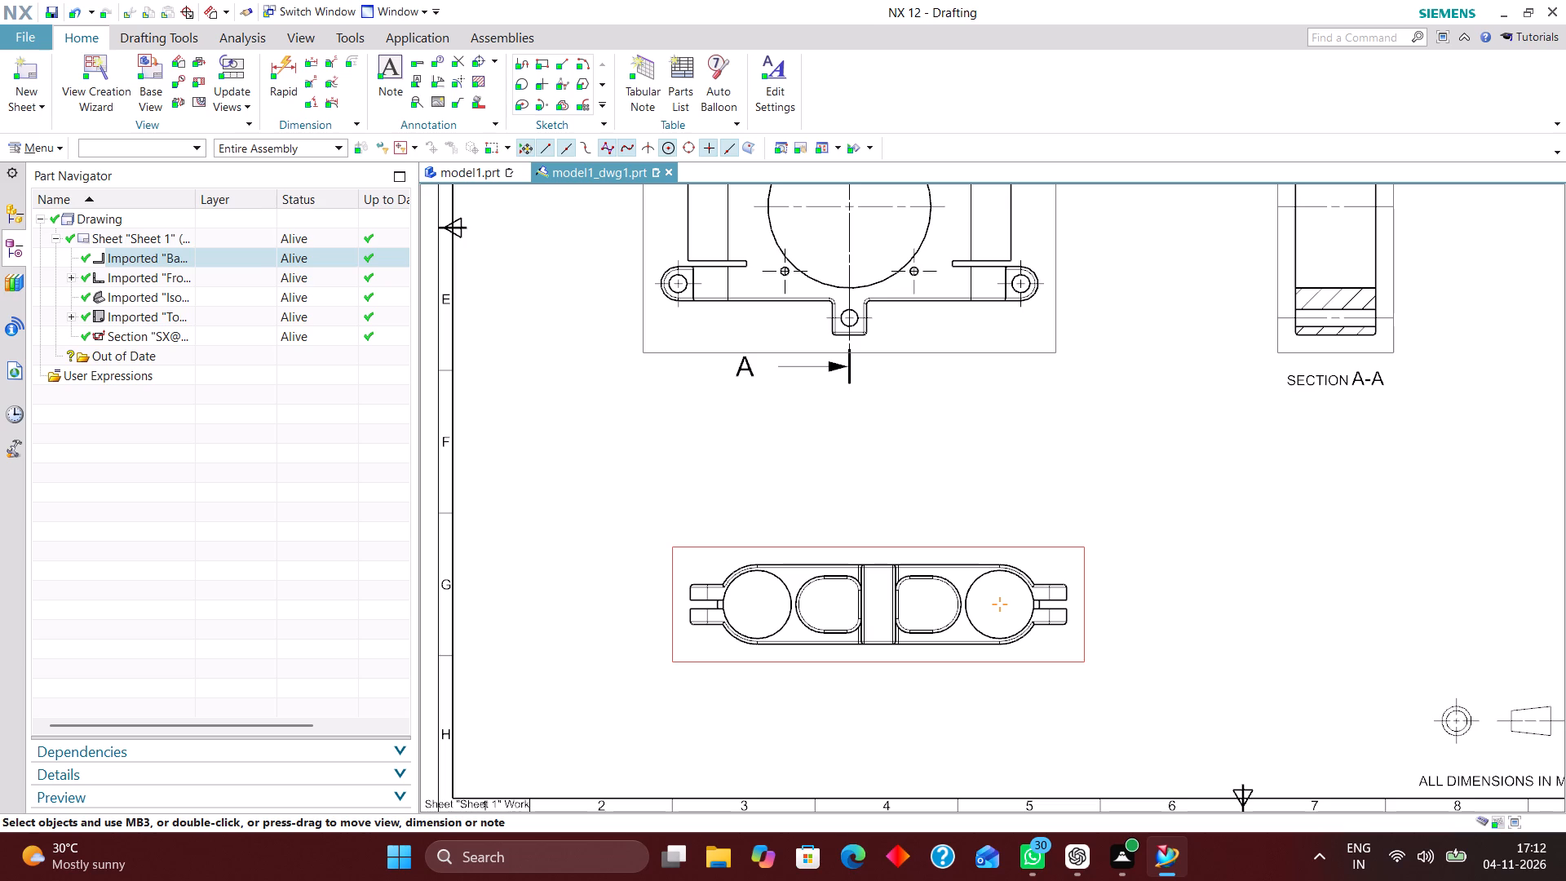
click(467, 176)
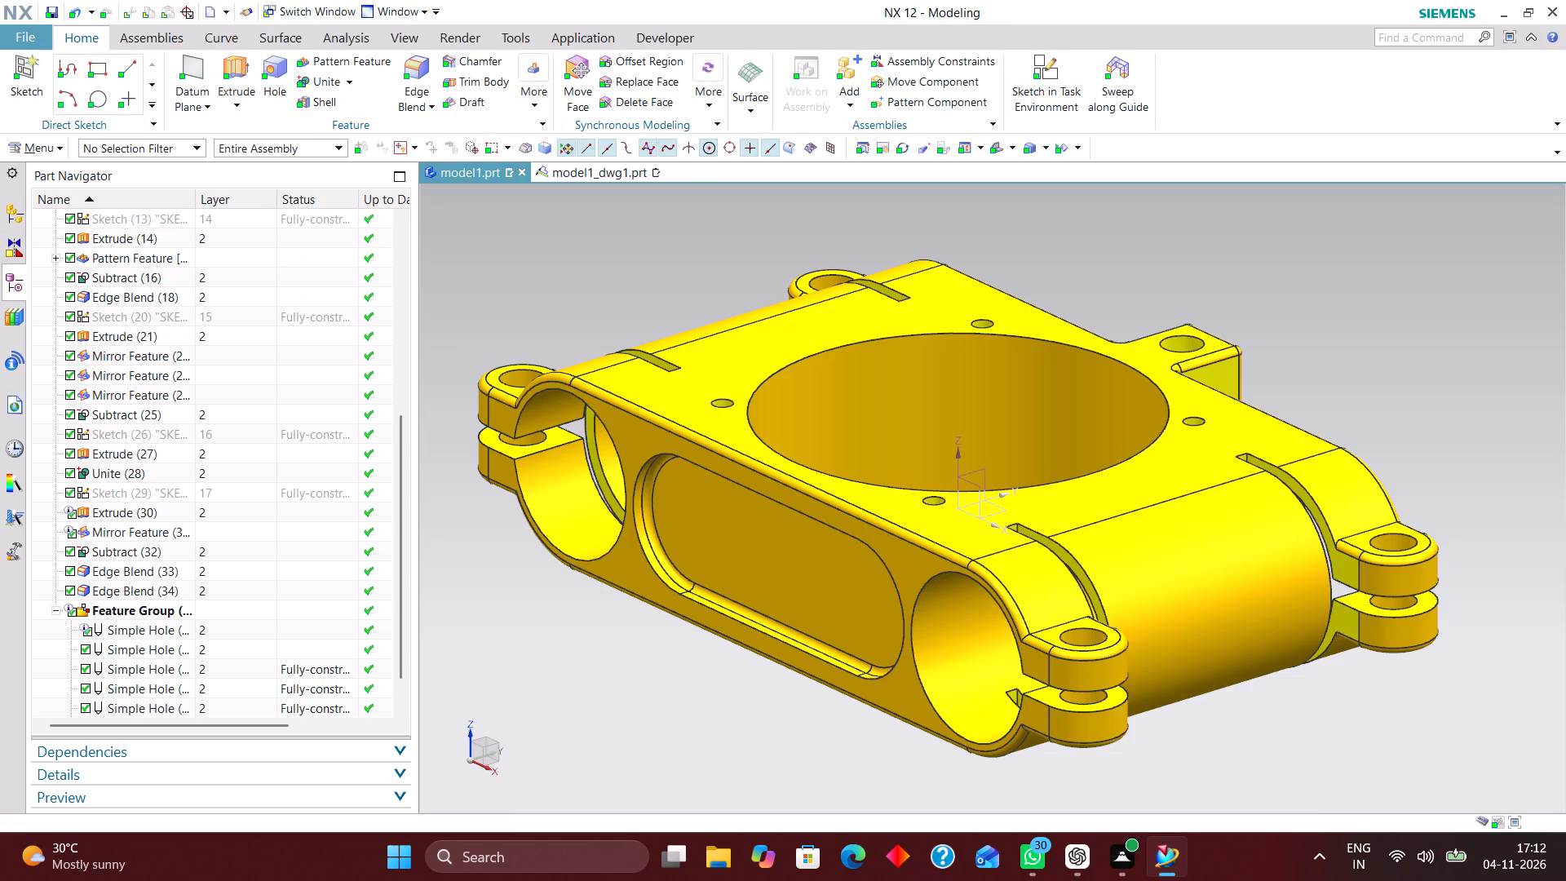
scroll(221, 338, up, 6)
click(250, 356)
right_click(250, 356)
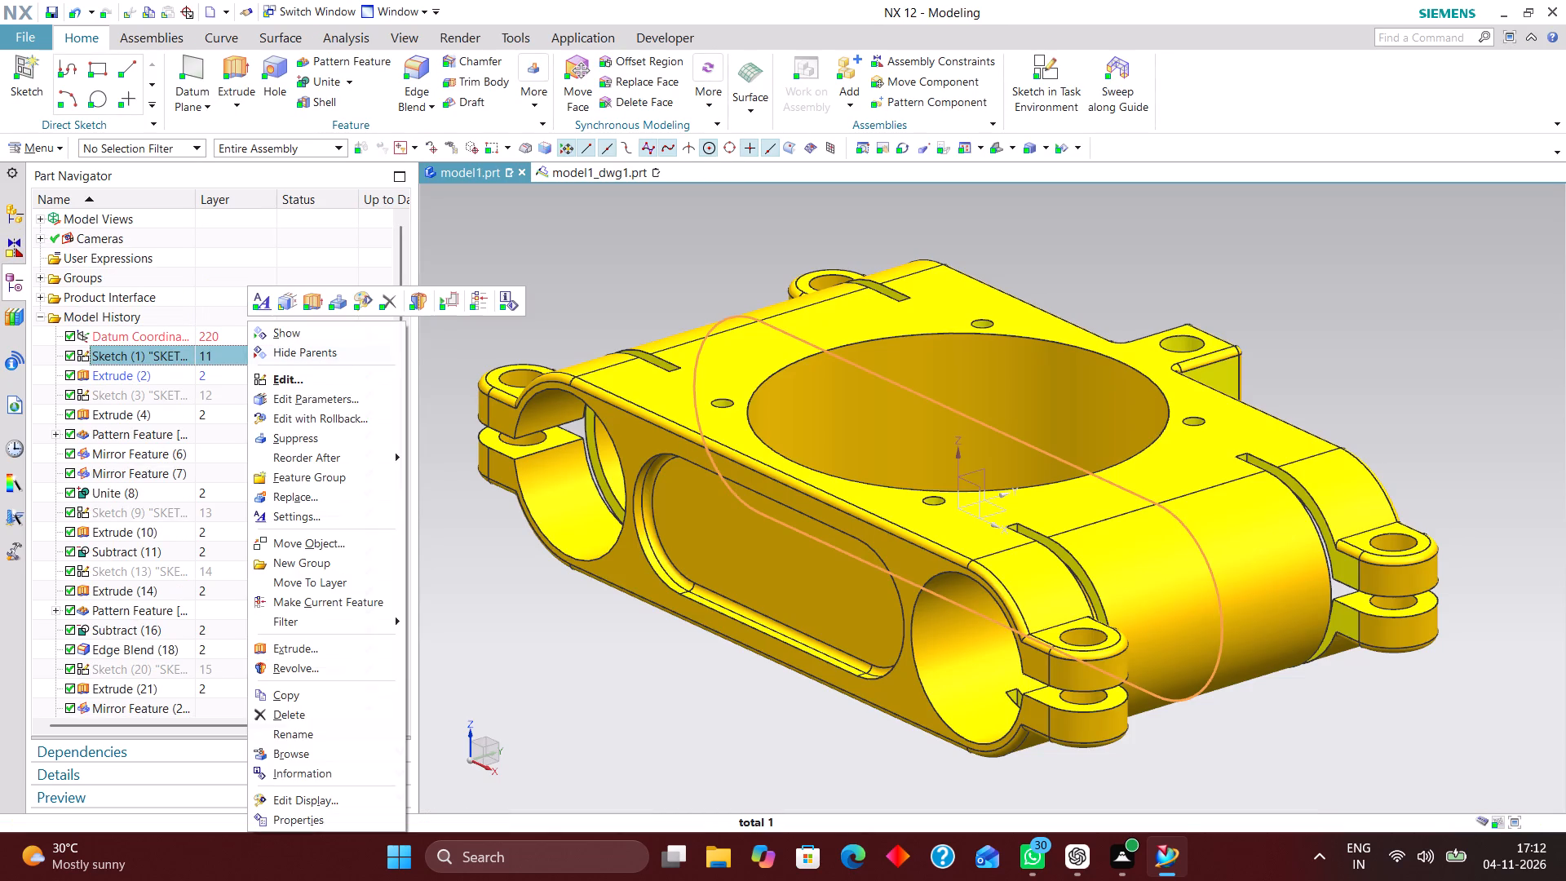
click(358, 415)
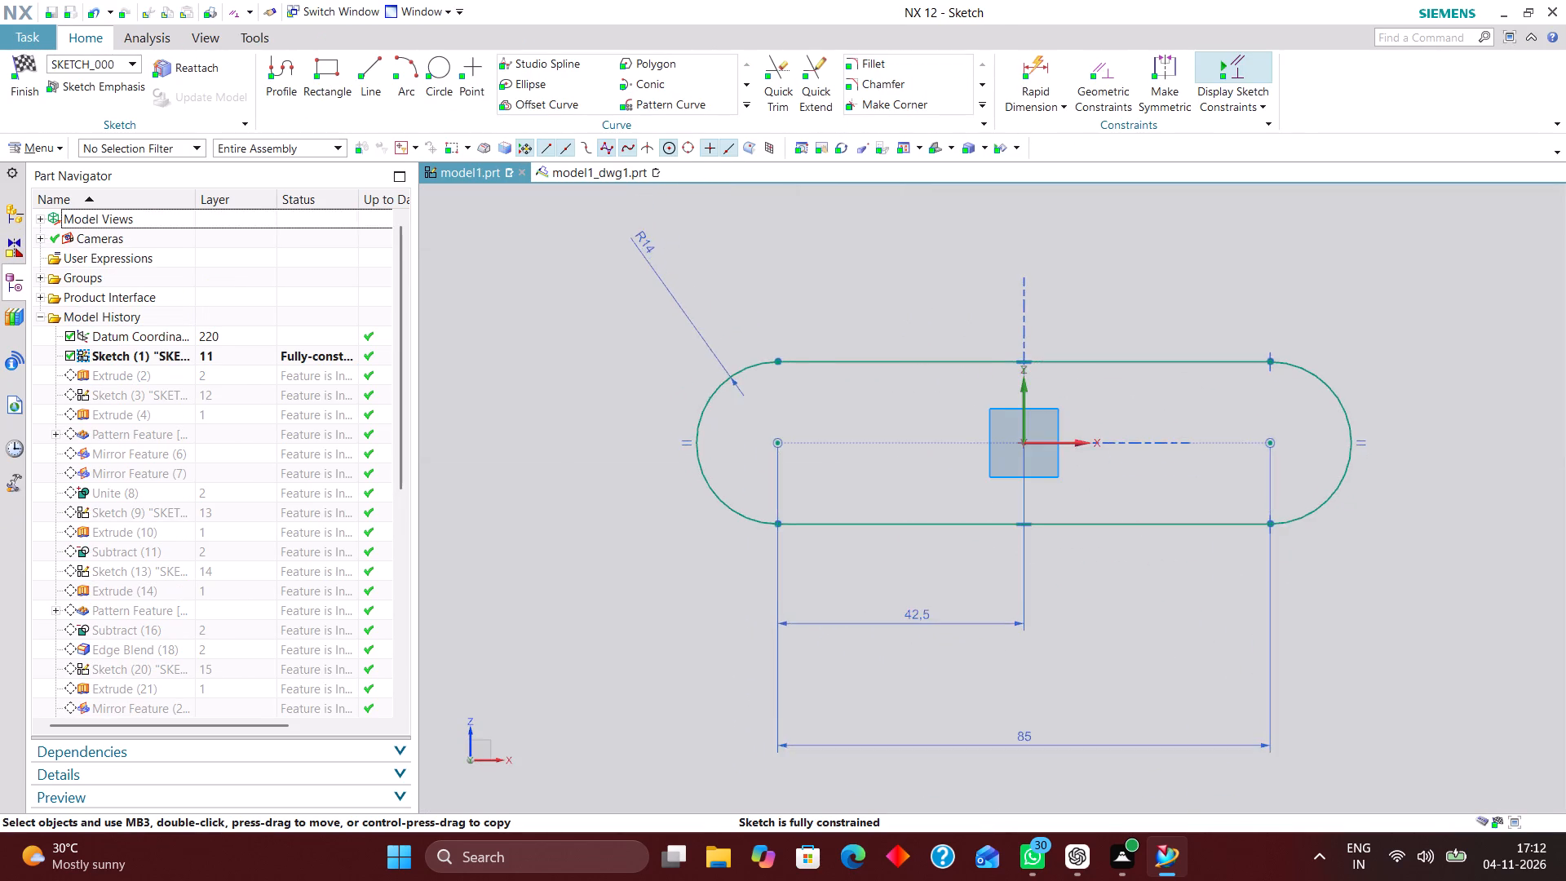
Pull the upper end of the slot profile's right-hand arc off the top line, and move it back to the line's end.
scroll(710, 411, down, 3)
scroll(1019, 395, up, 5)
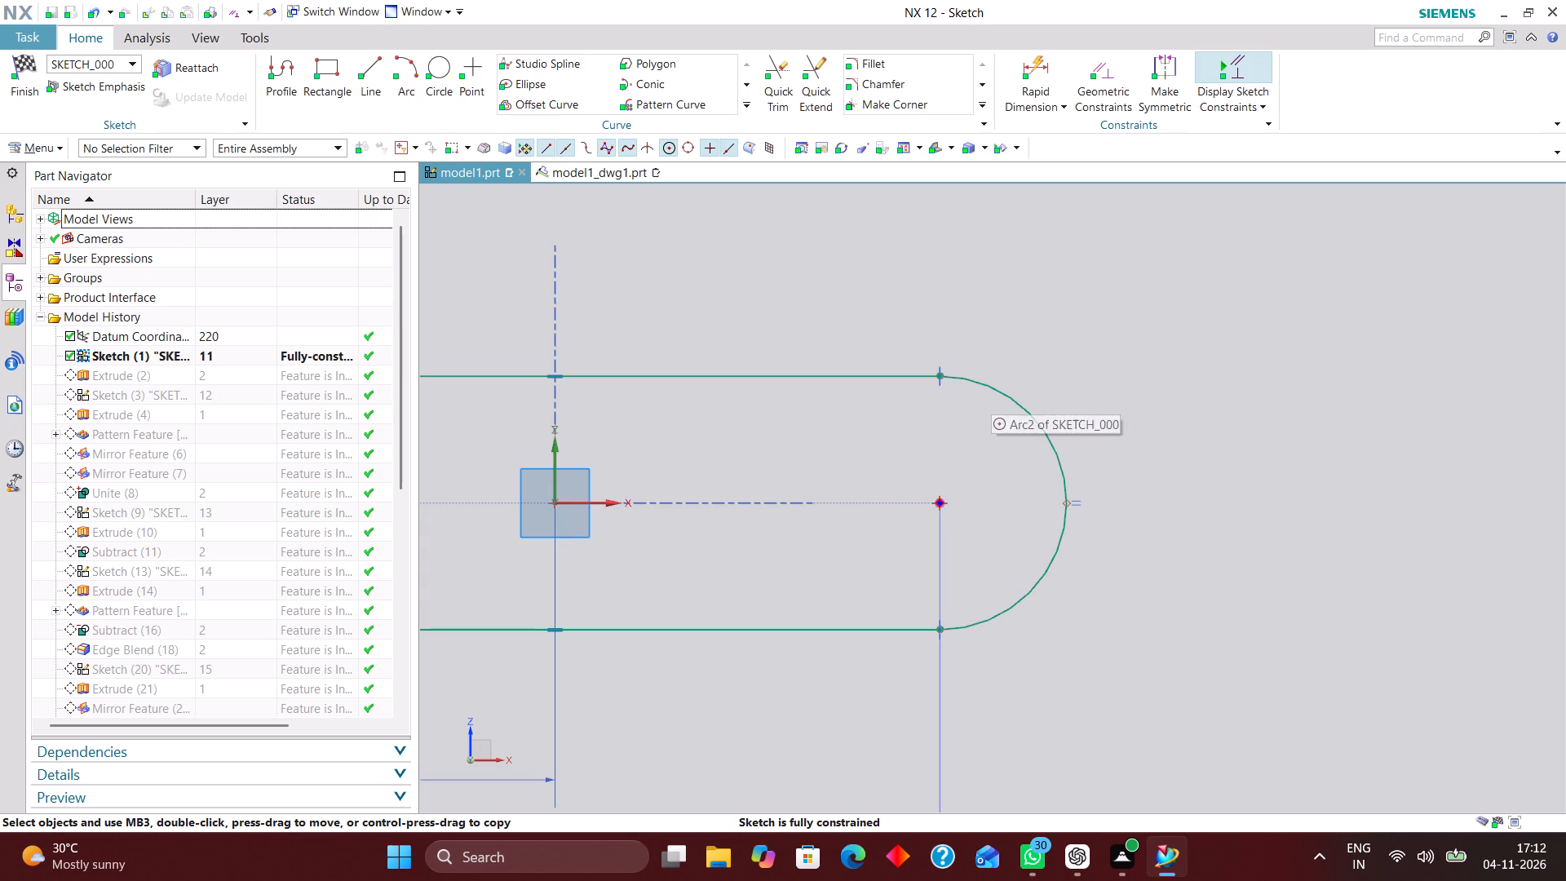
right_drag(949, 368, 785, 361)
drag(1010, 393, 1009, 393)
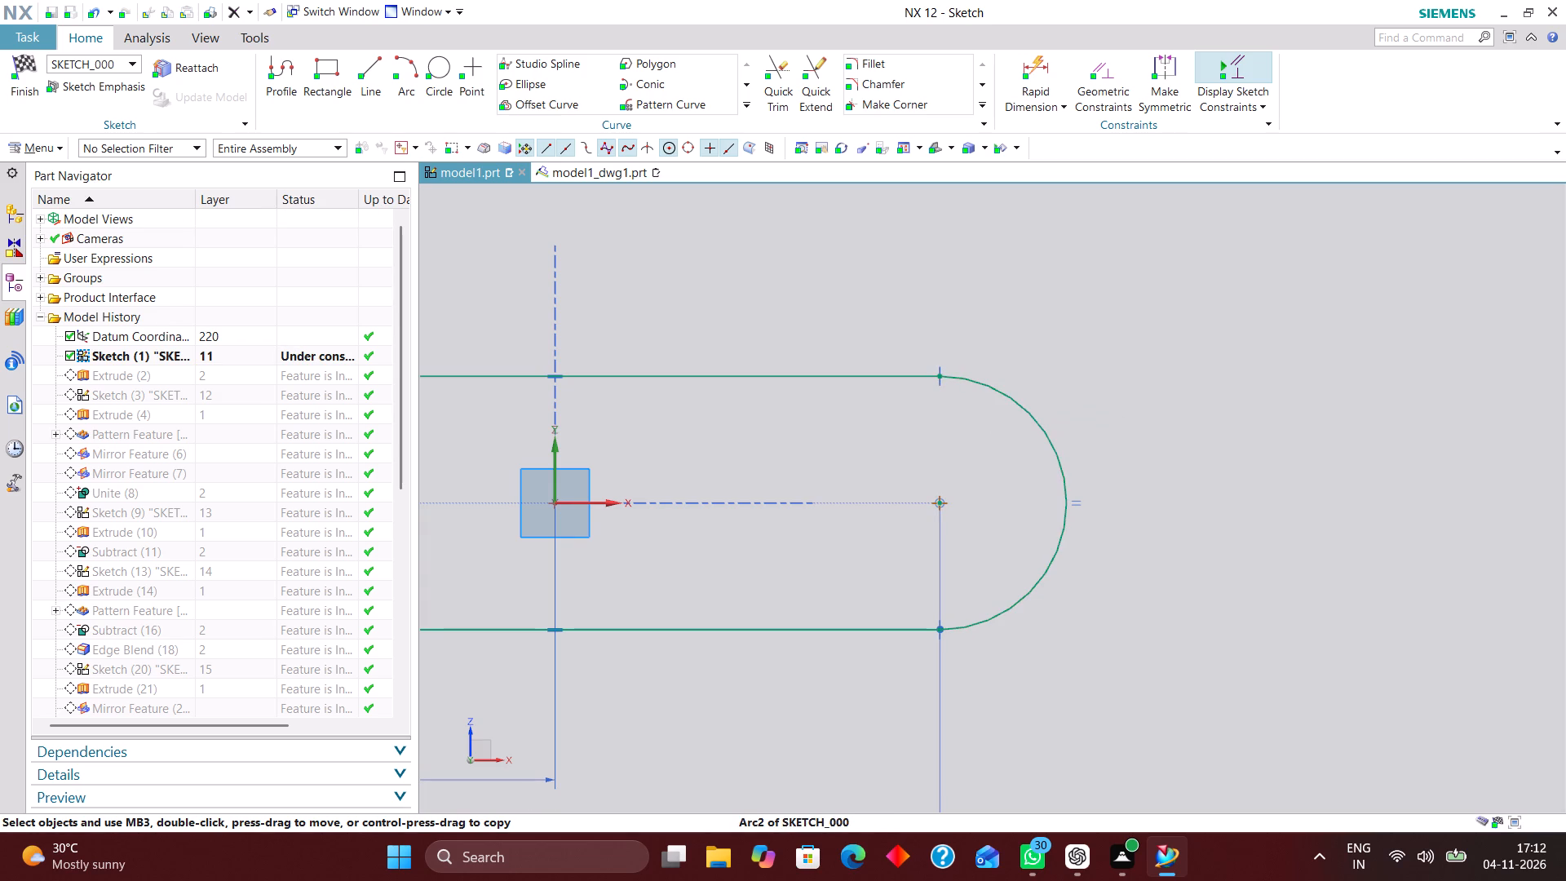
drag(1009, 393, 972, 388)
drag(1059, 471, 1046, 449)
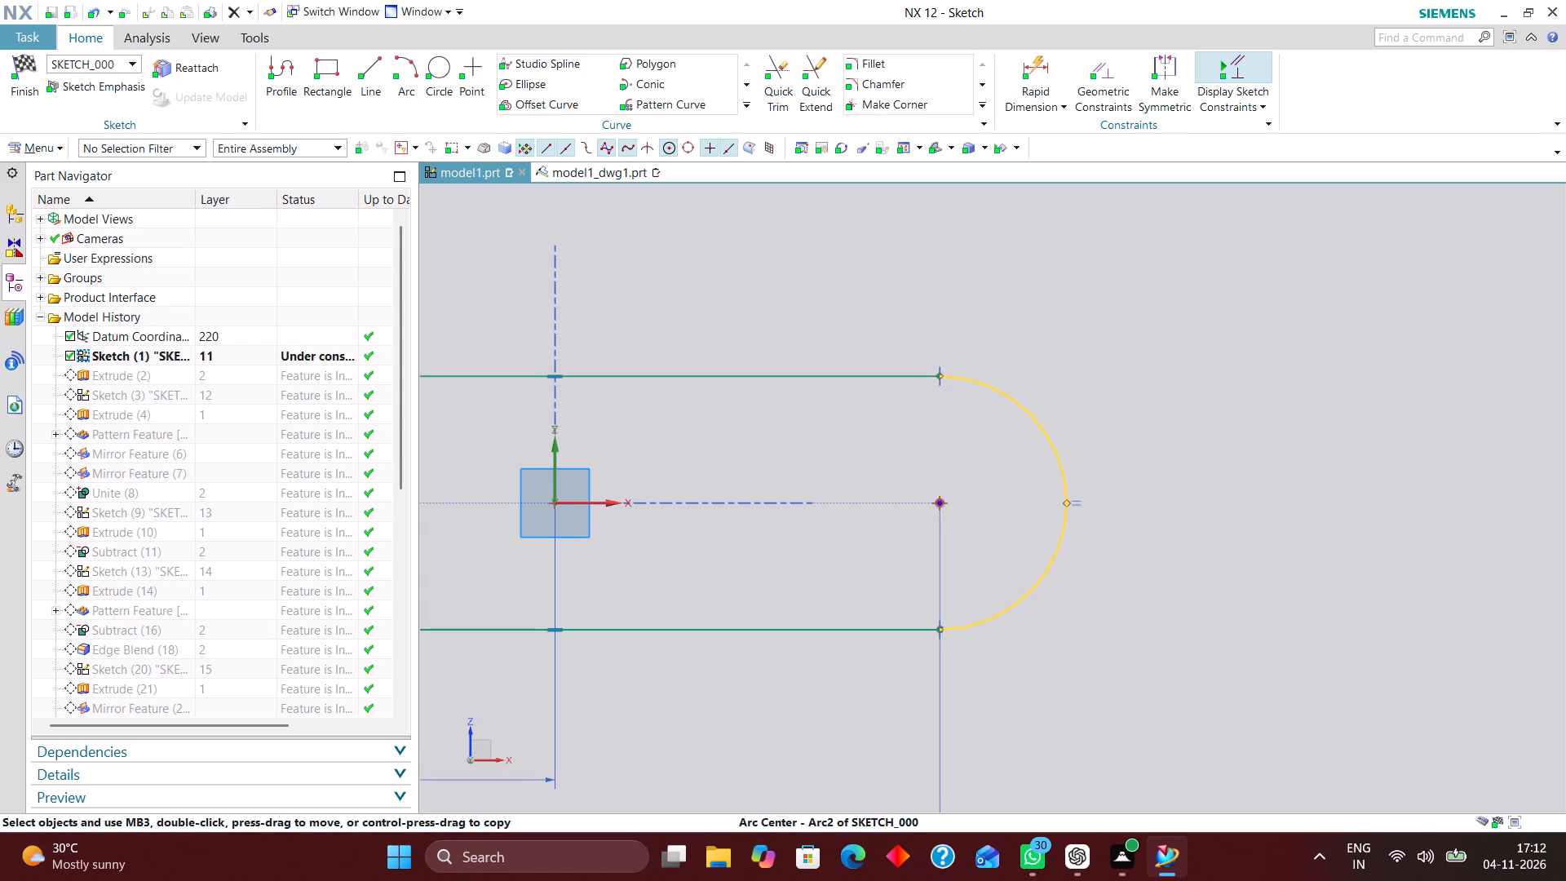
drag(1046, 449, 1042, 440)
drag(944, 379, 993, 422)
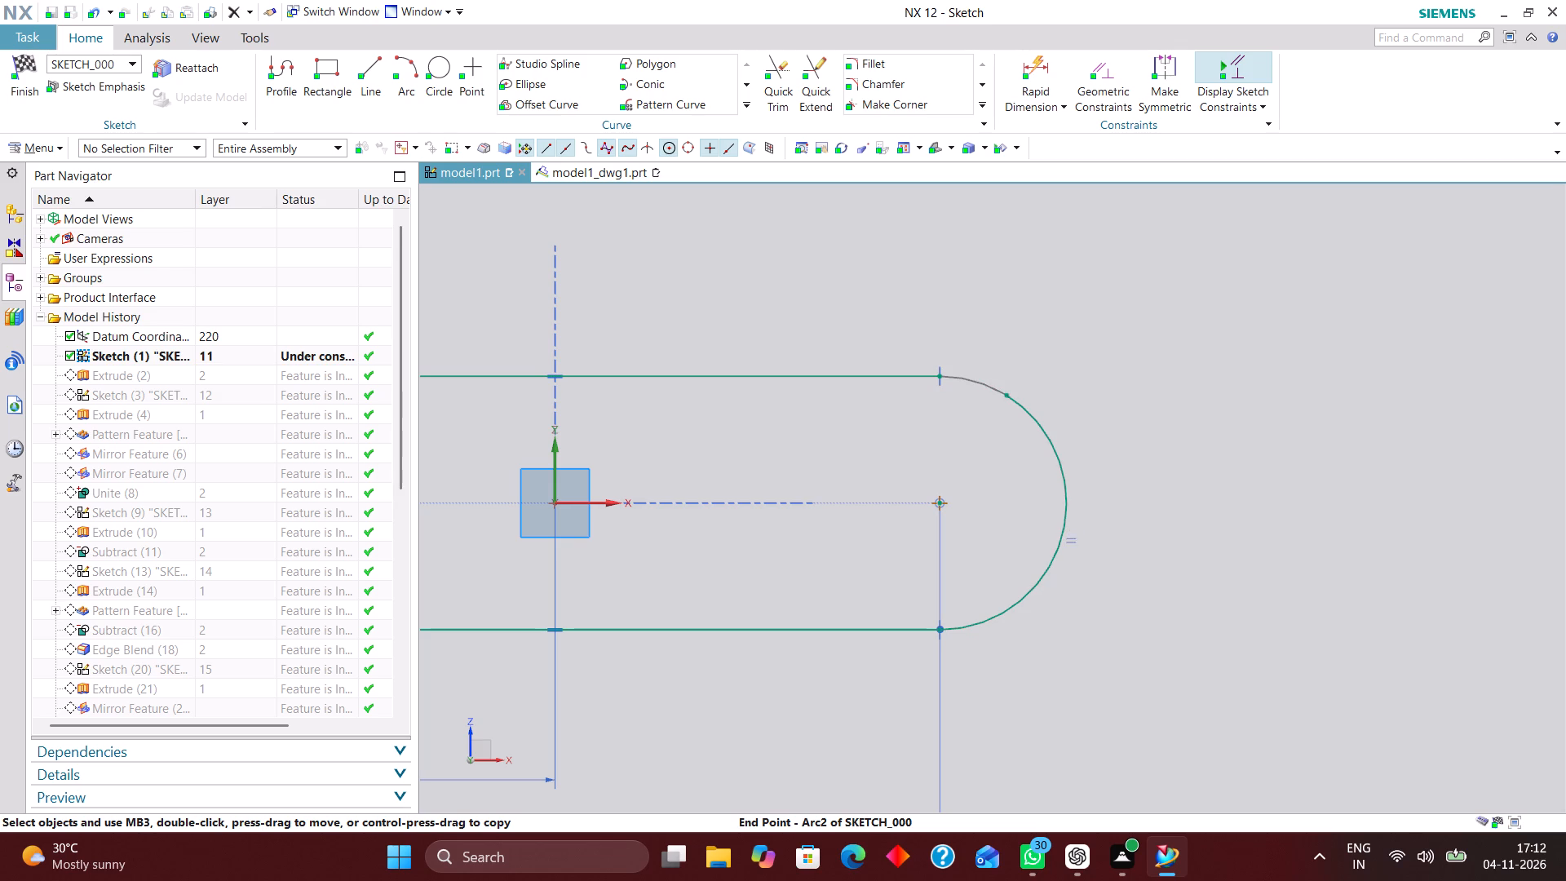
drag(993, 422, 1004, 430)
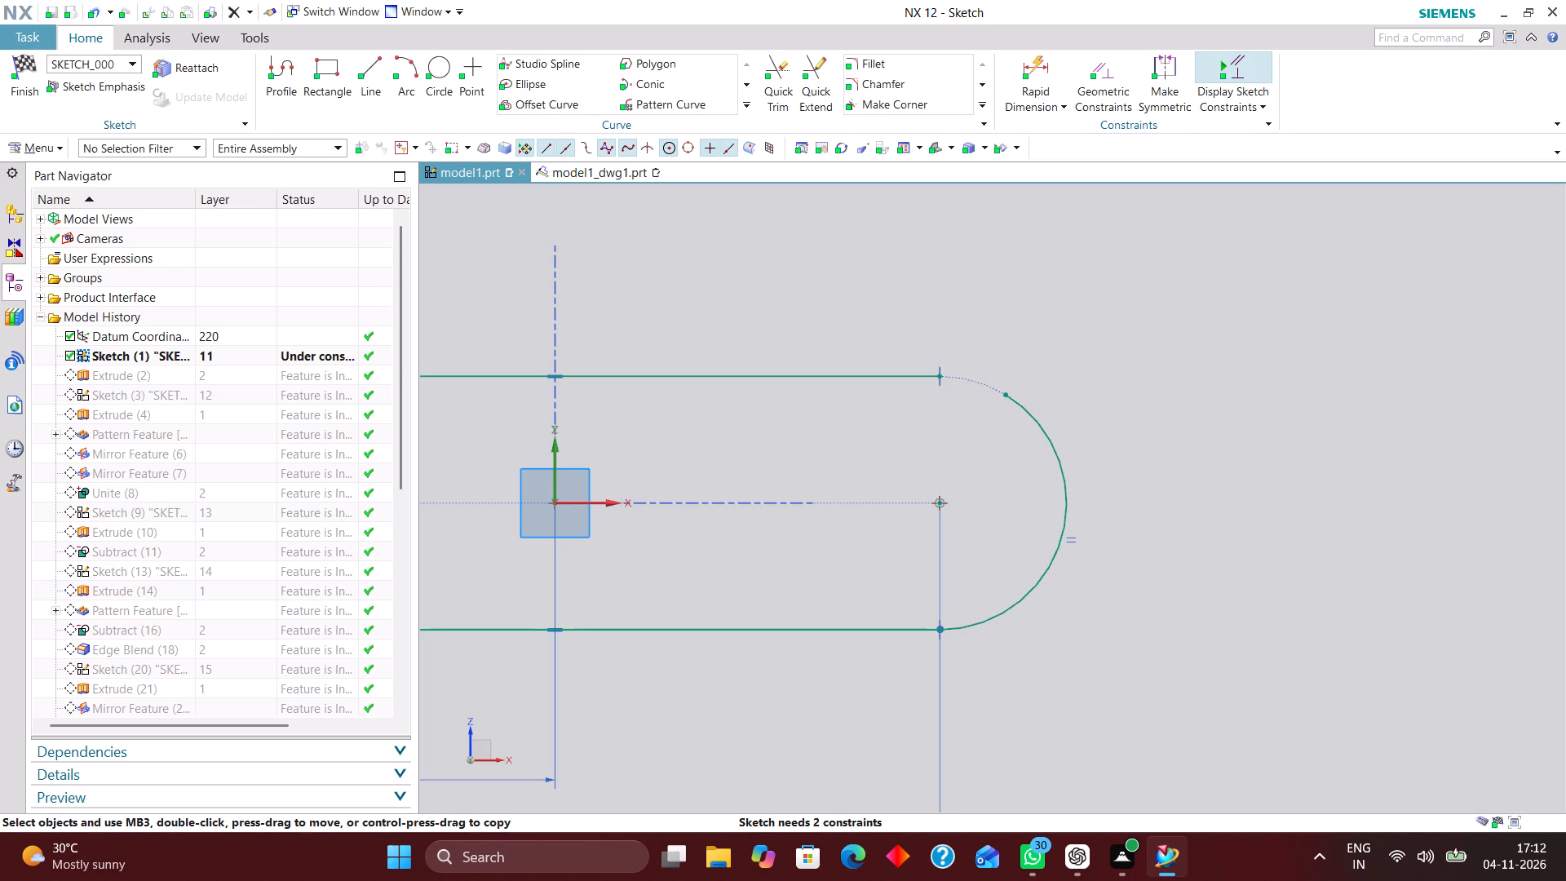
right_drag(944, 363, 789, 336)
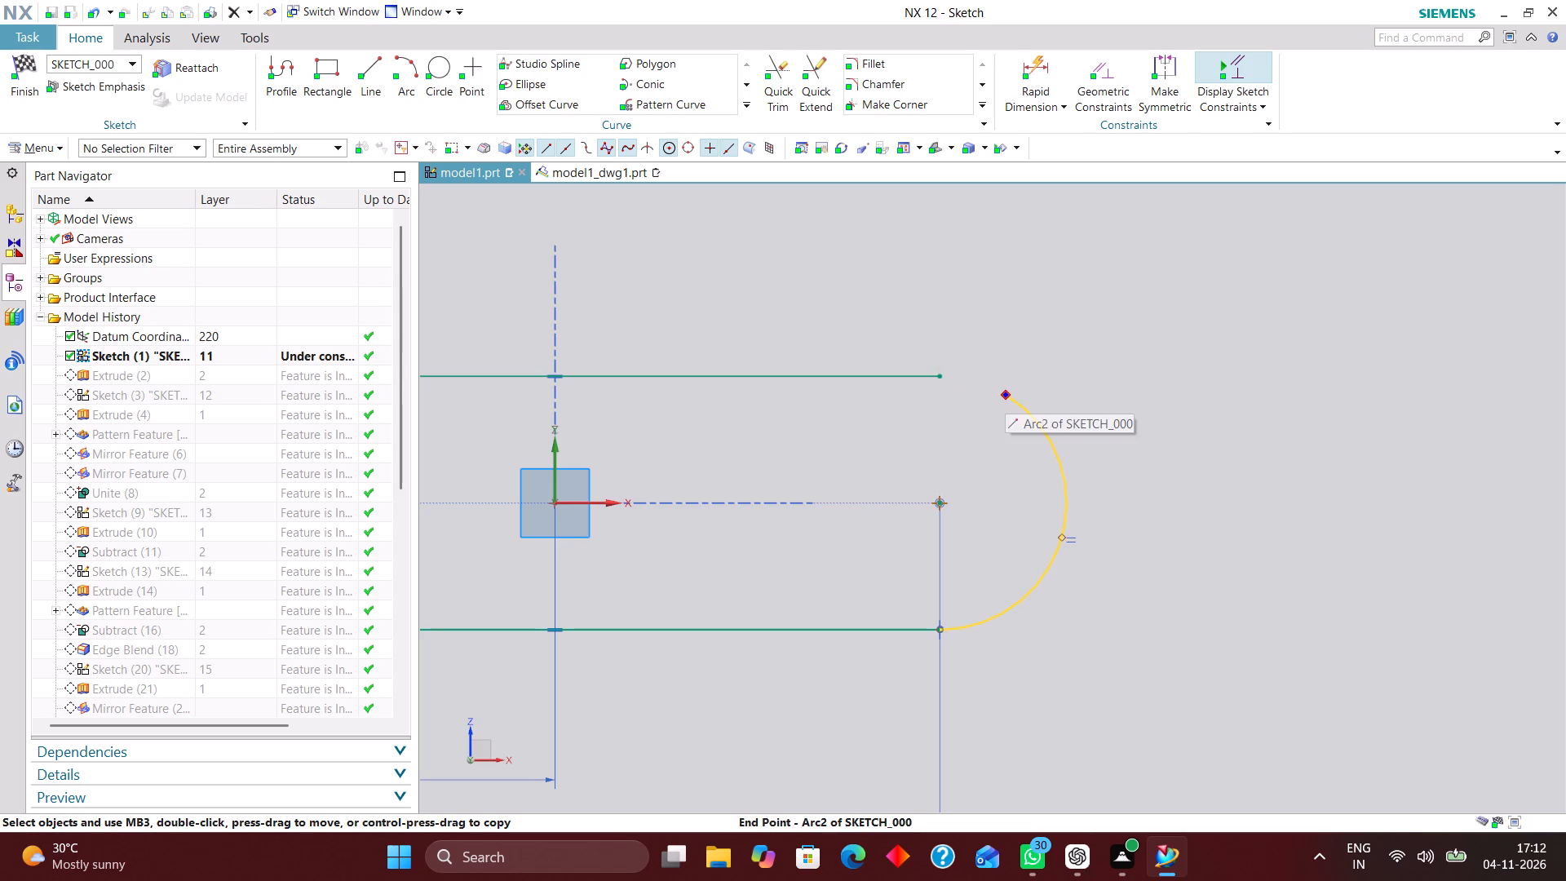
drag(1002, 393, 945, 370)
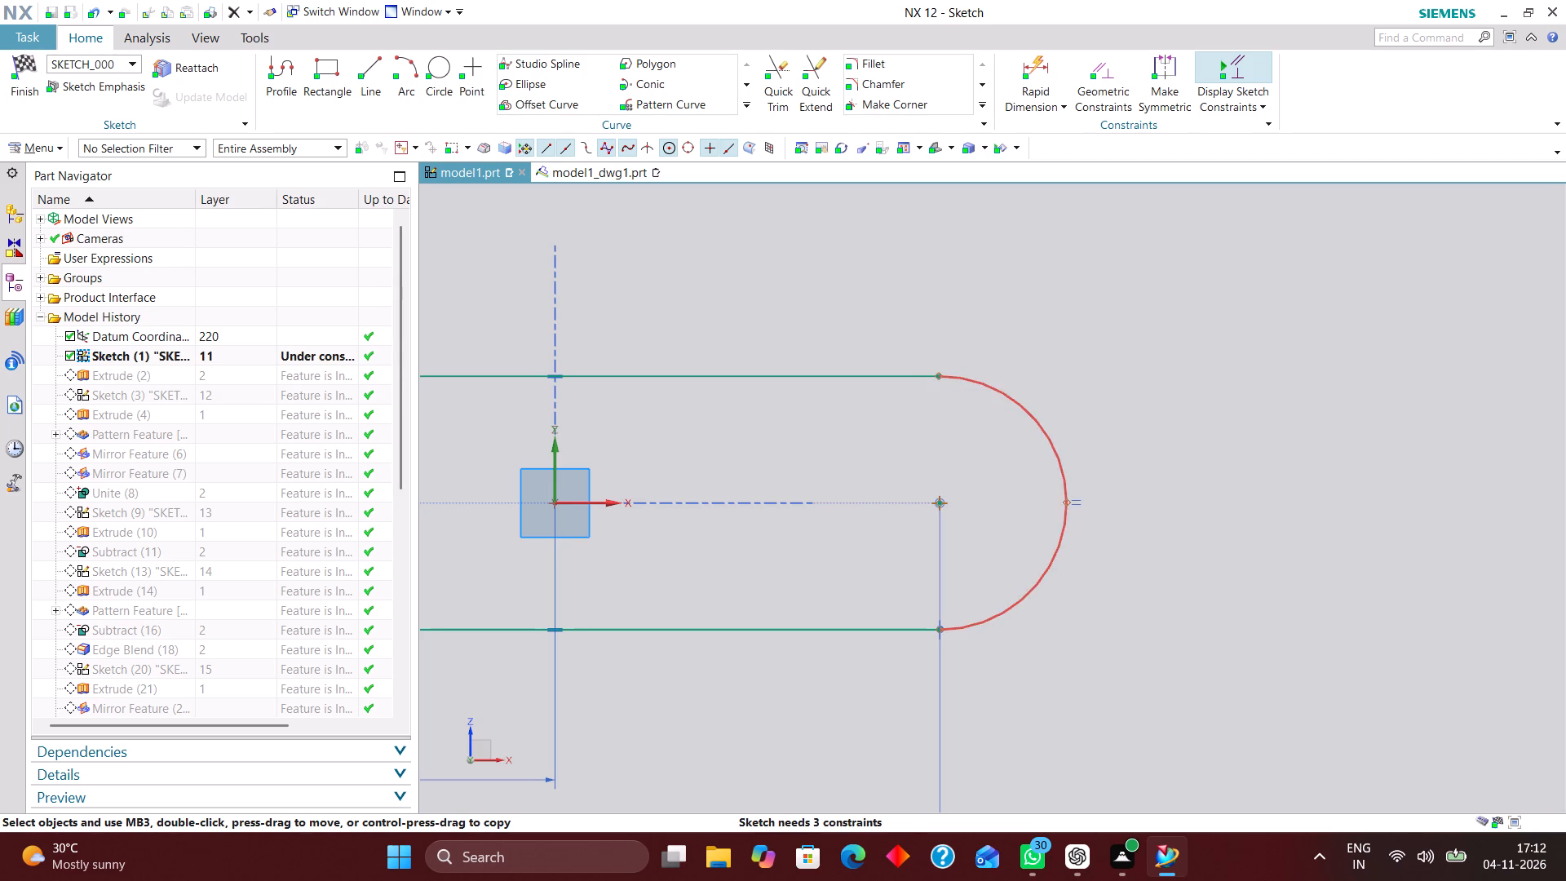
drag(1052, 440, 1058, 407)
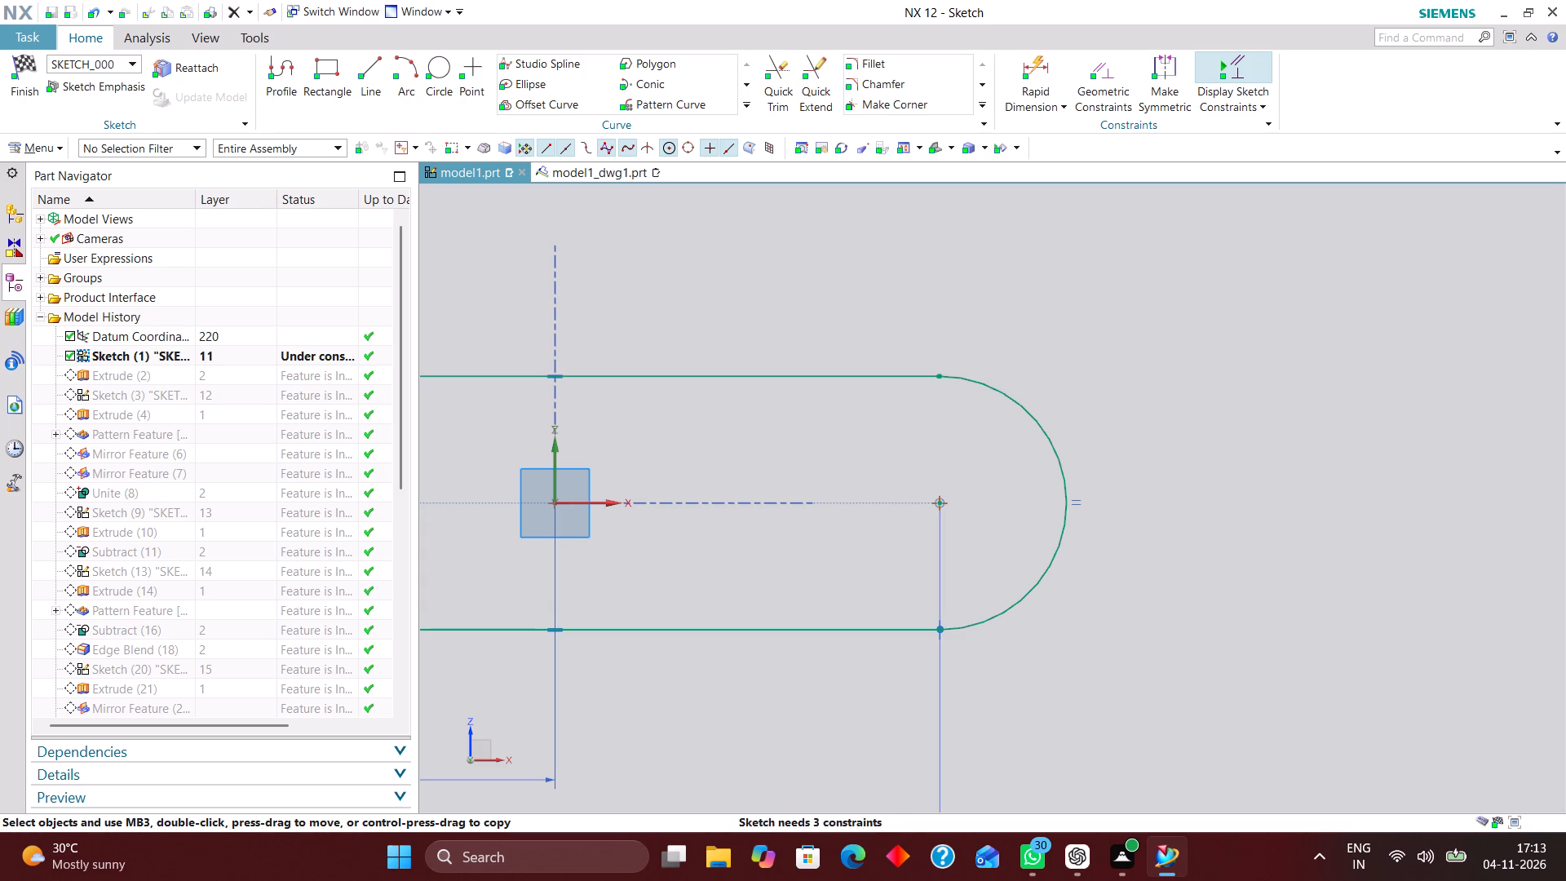
Apply a Tangent constraint between the right-hand arc and the slot profile's top line.
click(1098, 66)
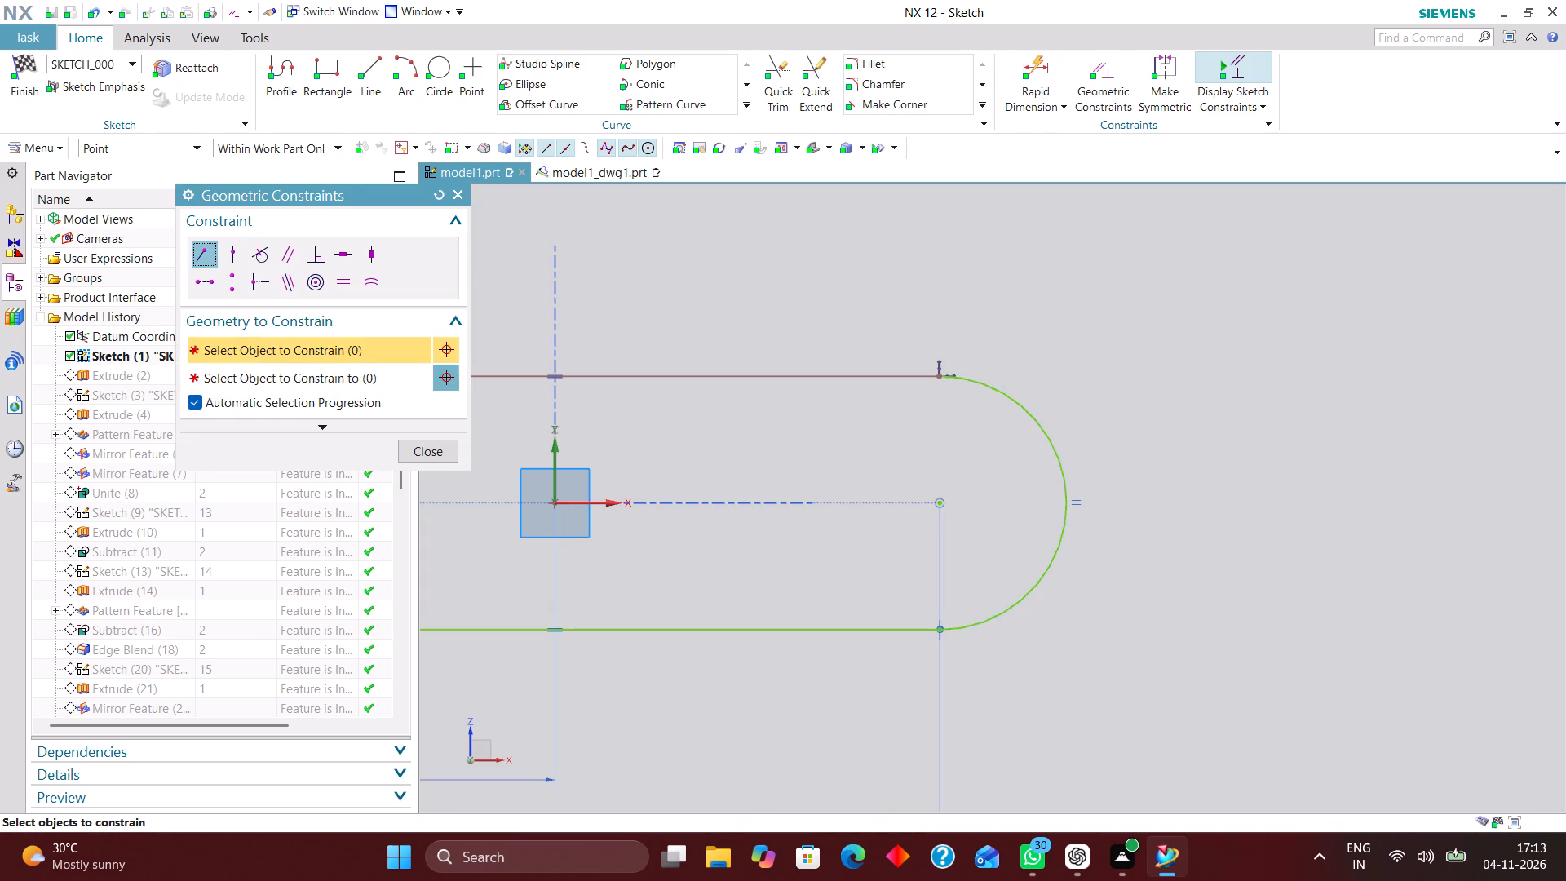
click(264, 254)
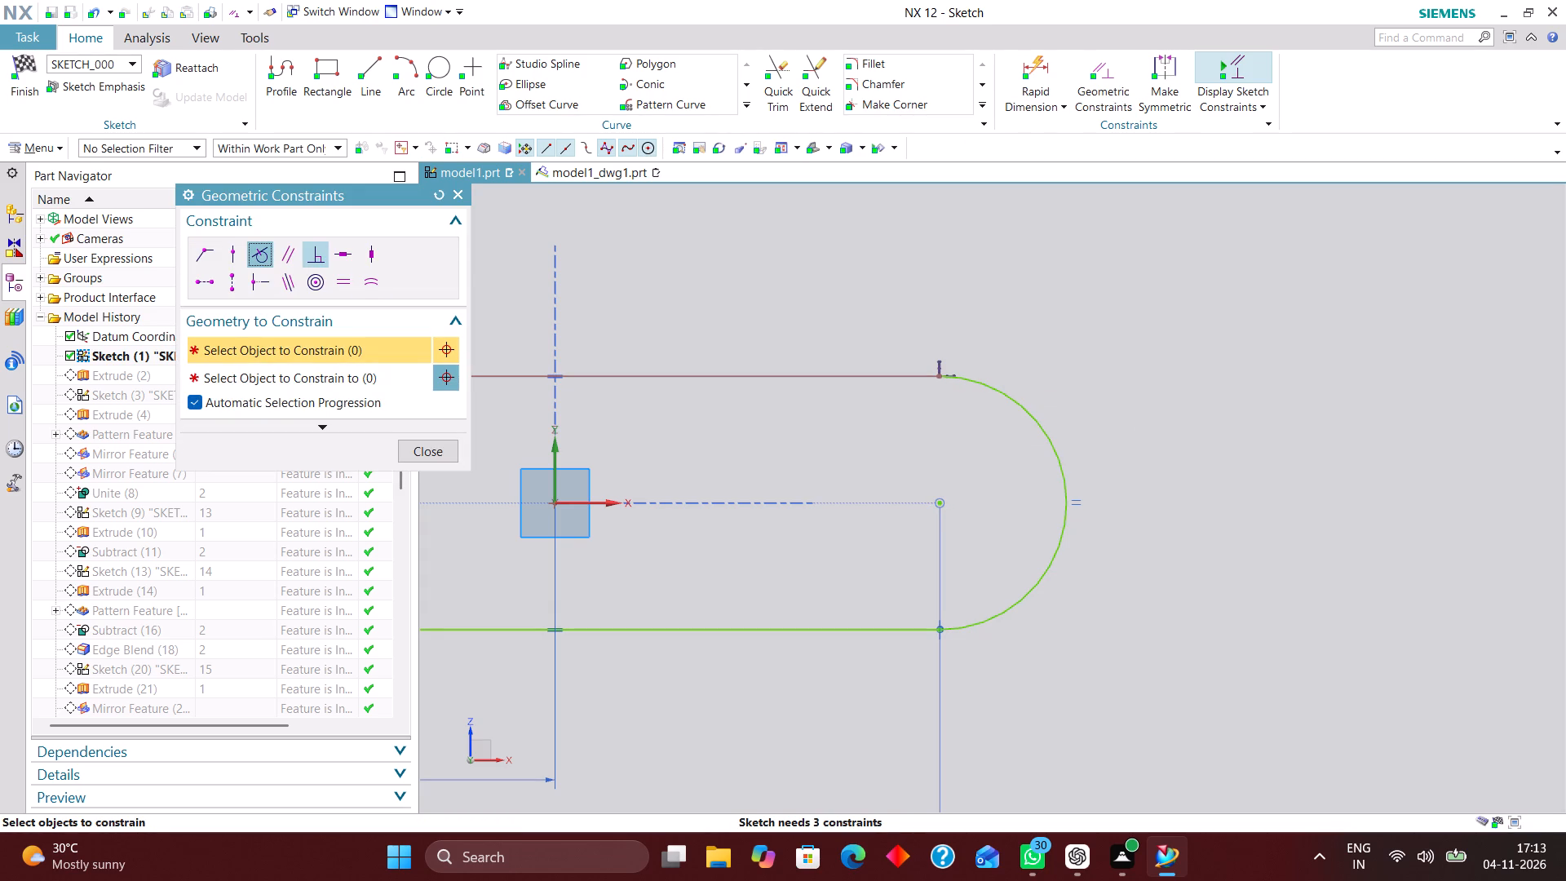
click(1027, 405)
click(895, 370)
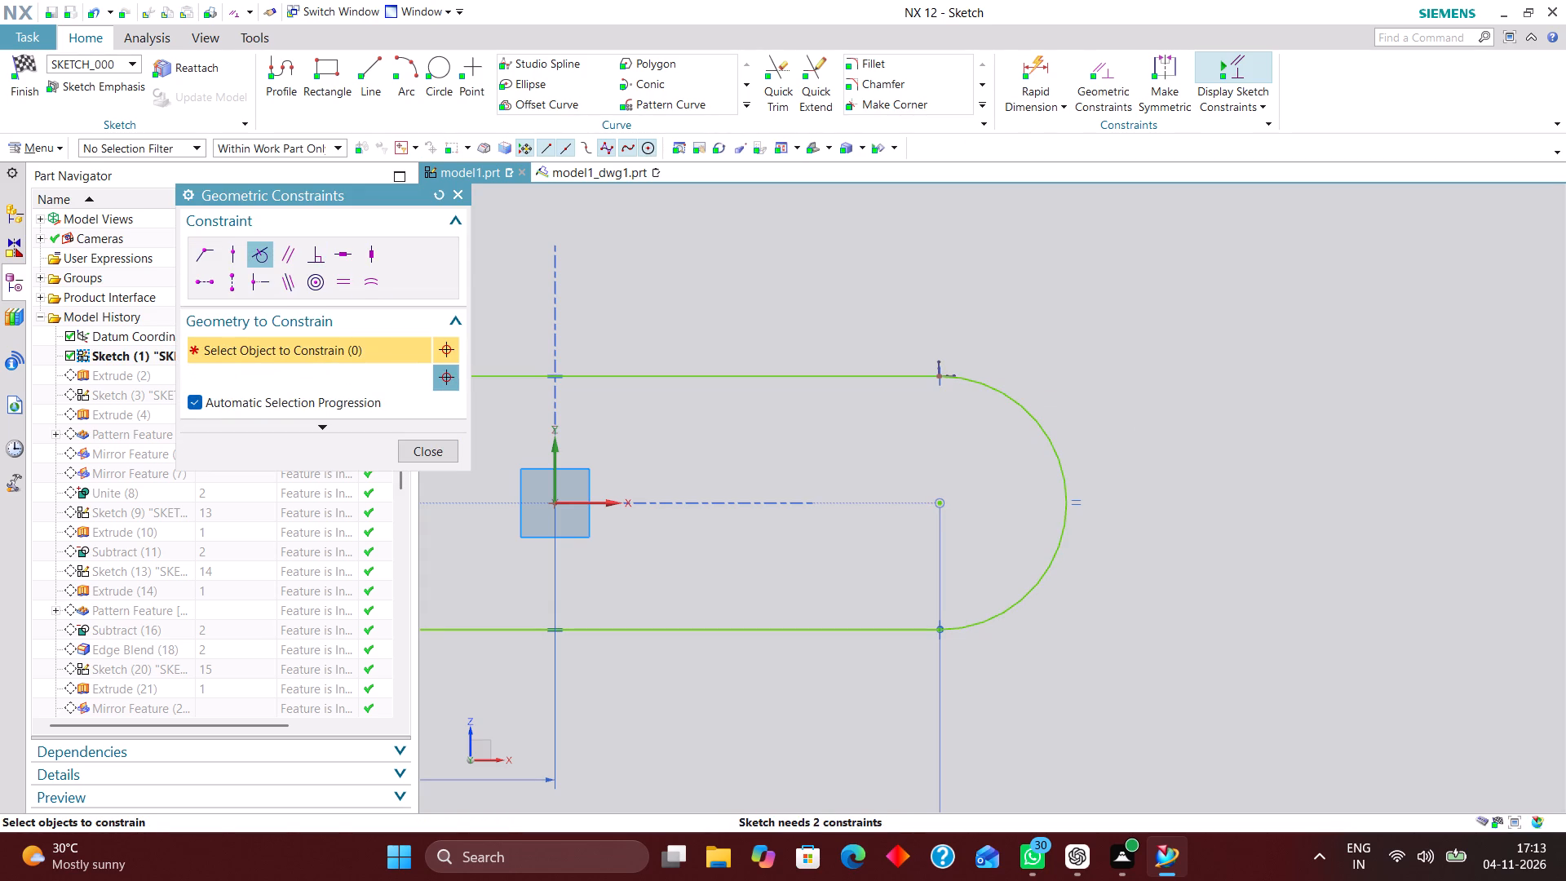
click(440, 446)
Apply a Point on Curve constraint between the end point at the upper right joint and the right-hand arc.
click(1100, 86)
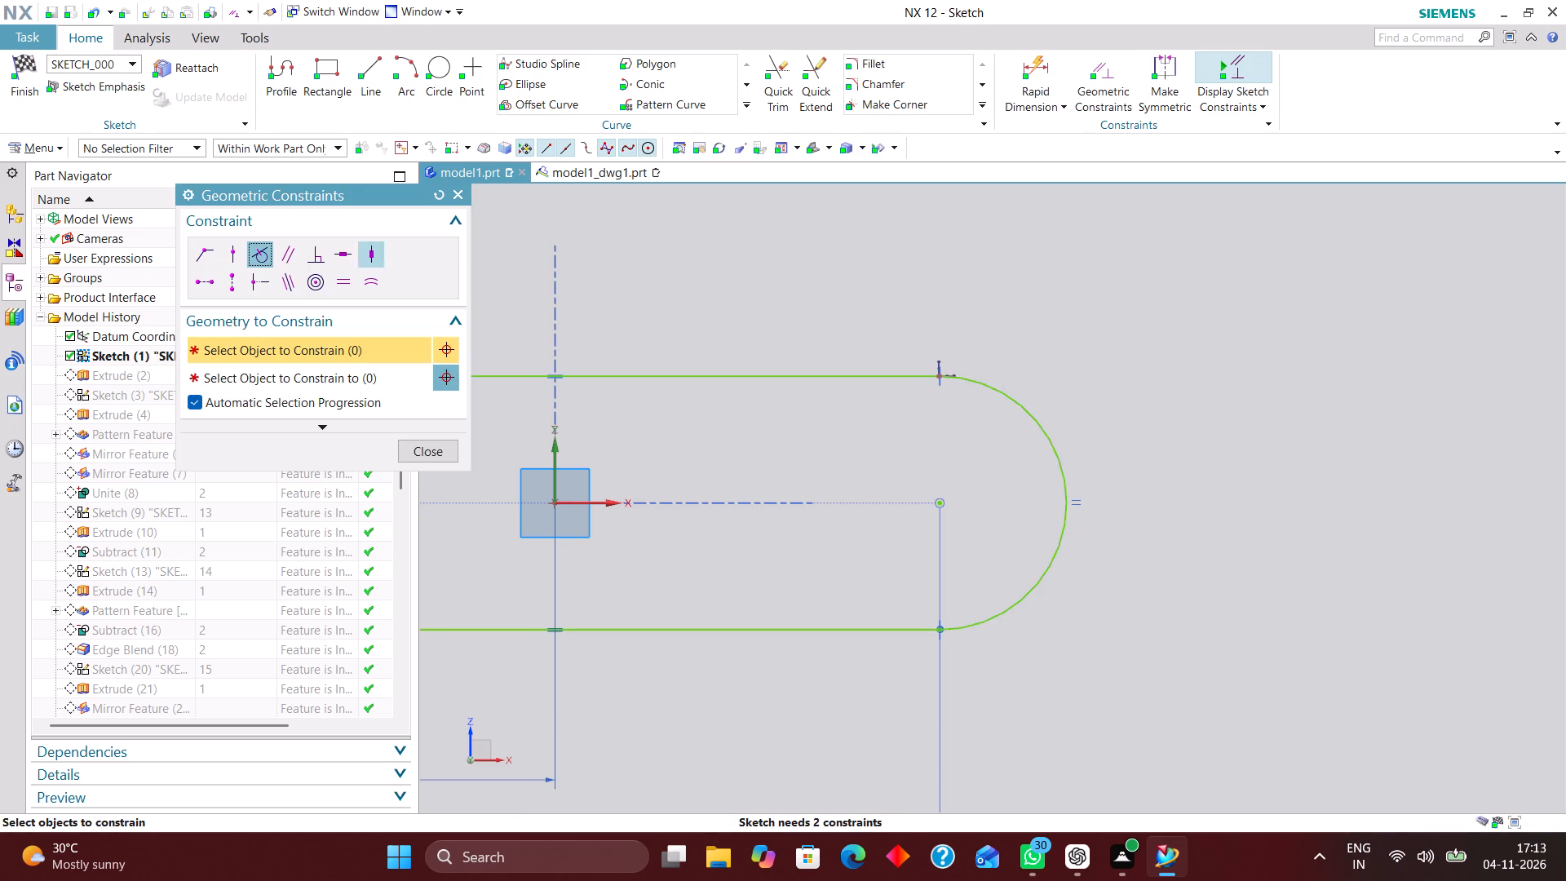
click(237, 246)
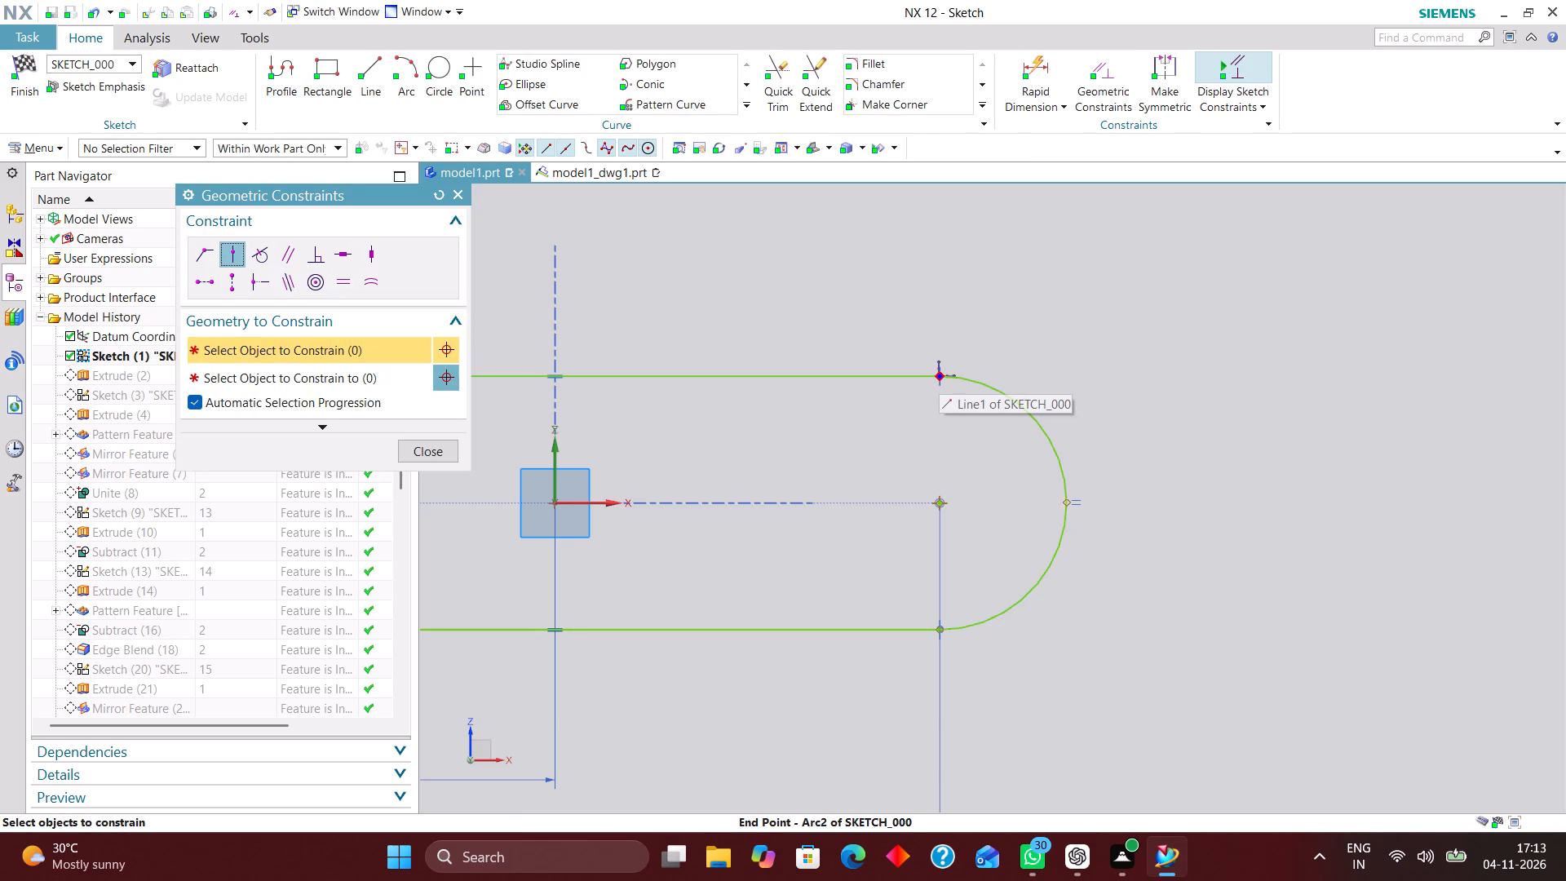
click(939, 370)
click(958, 374)
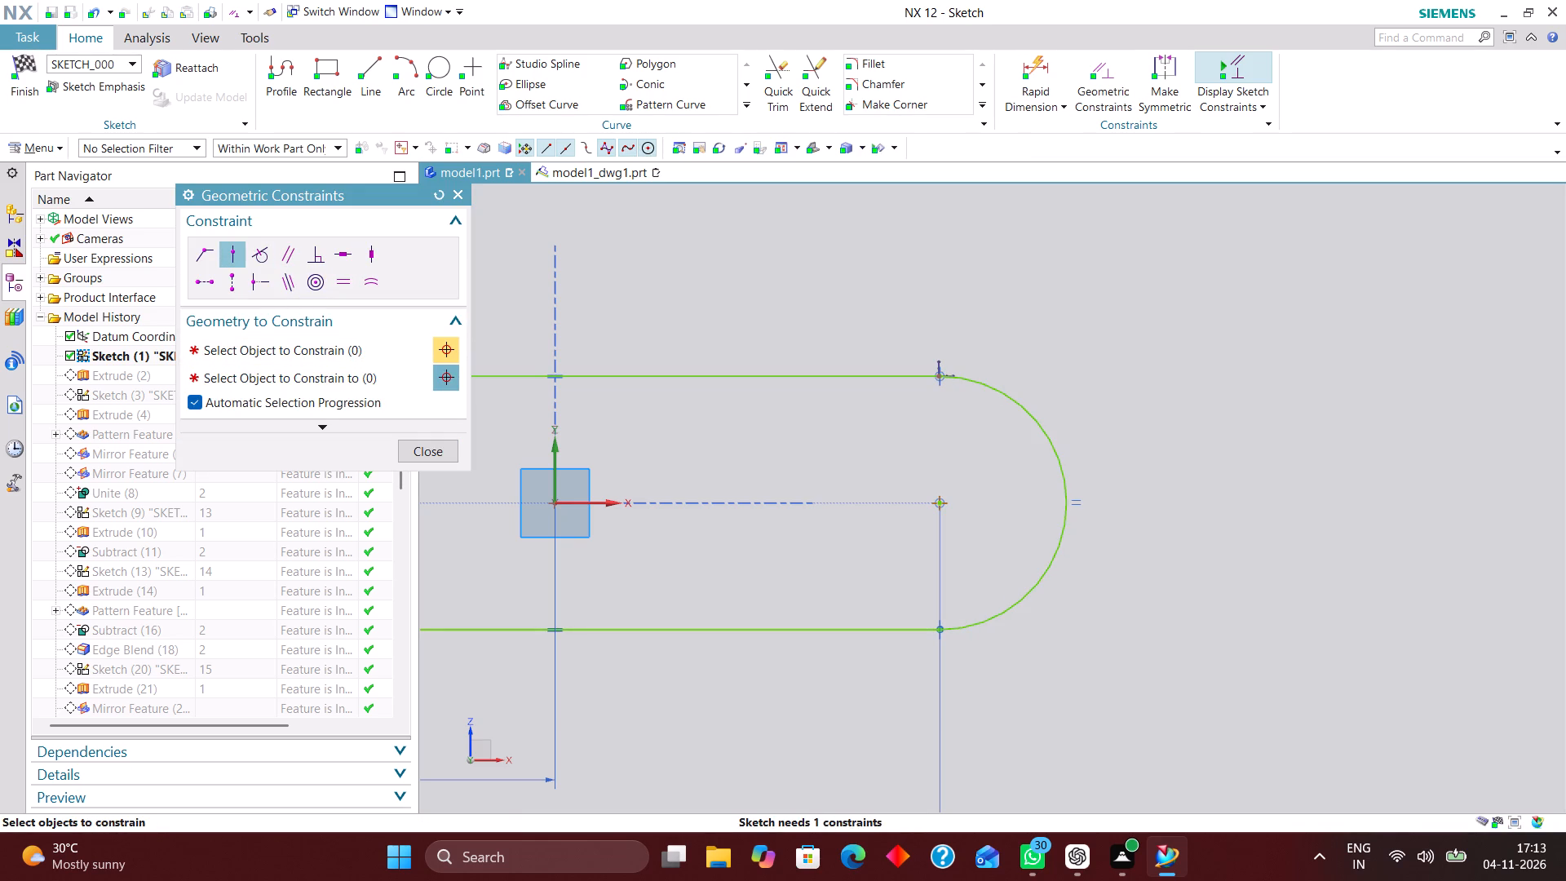
Apply a Point on Curve constraint between the right-hand arc's upper end point and the slot profile's top line.
scroll(957, 364, up, 10)
scroll(896, 437, up, 6)
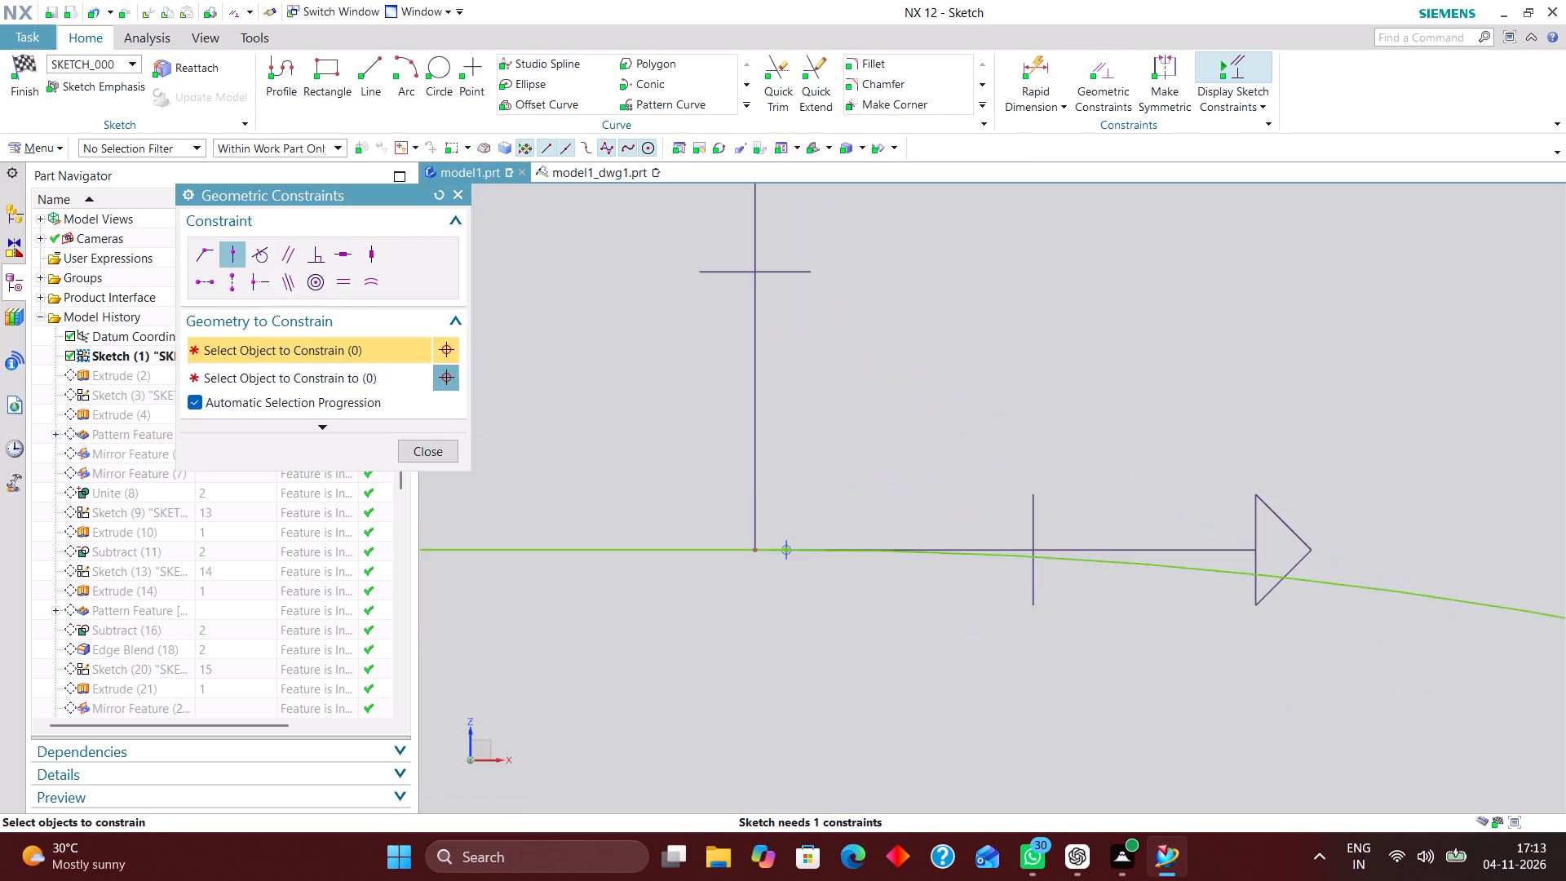
scroll(794, 477, up, 5)
scroll(767, 354, down, 5)
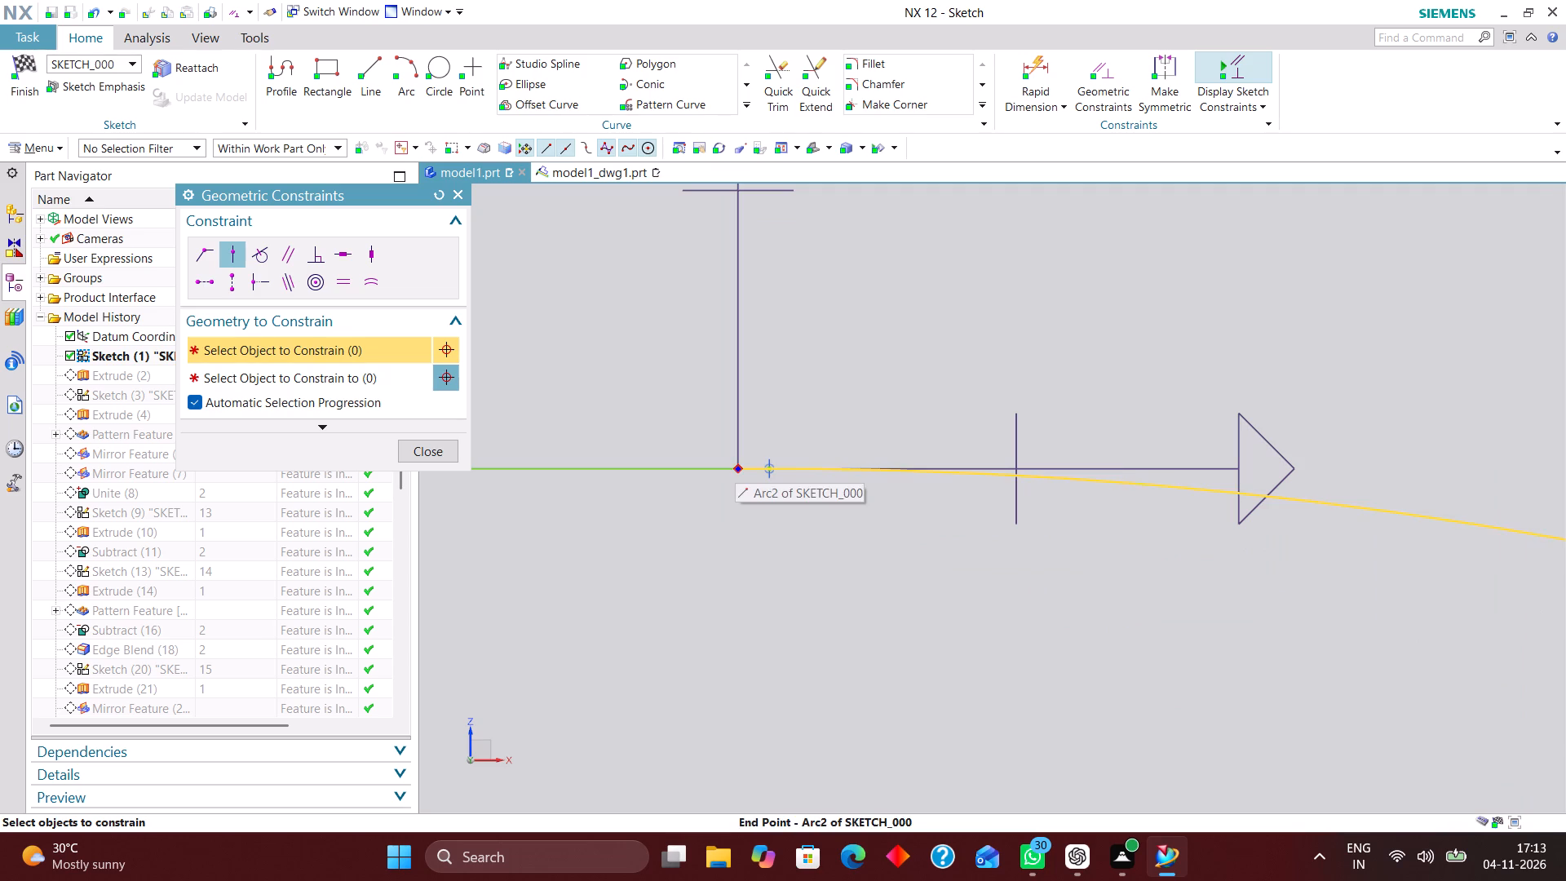
click(736, 463)
click(432, 194)
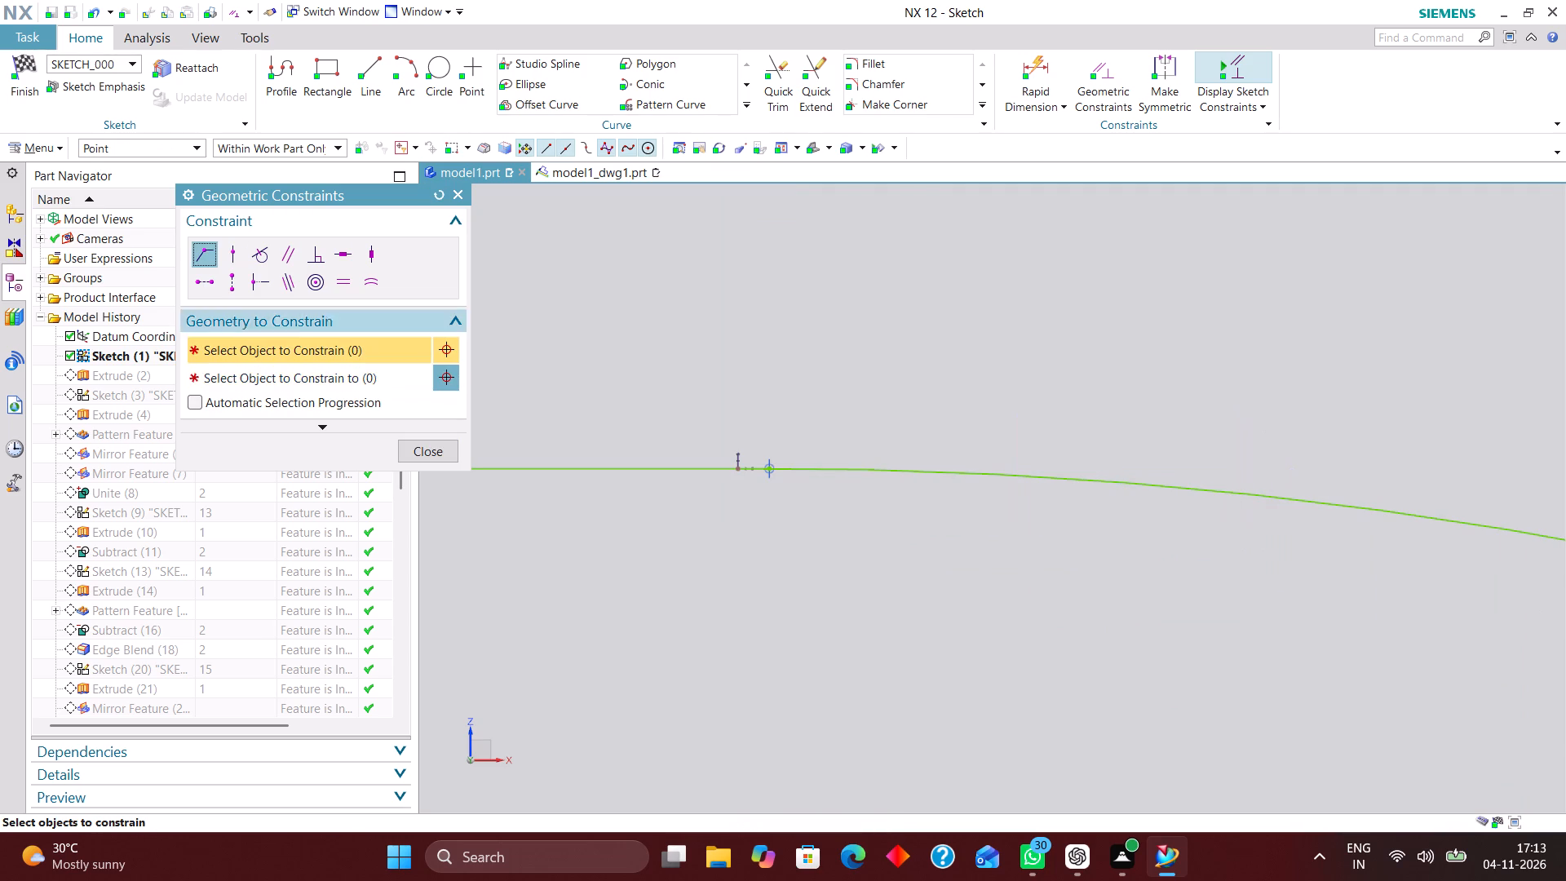
click(201, 396)
click(237, 256)
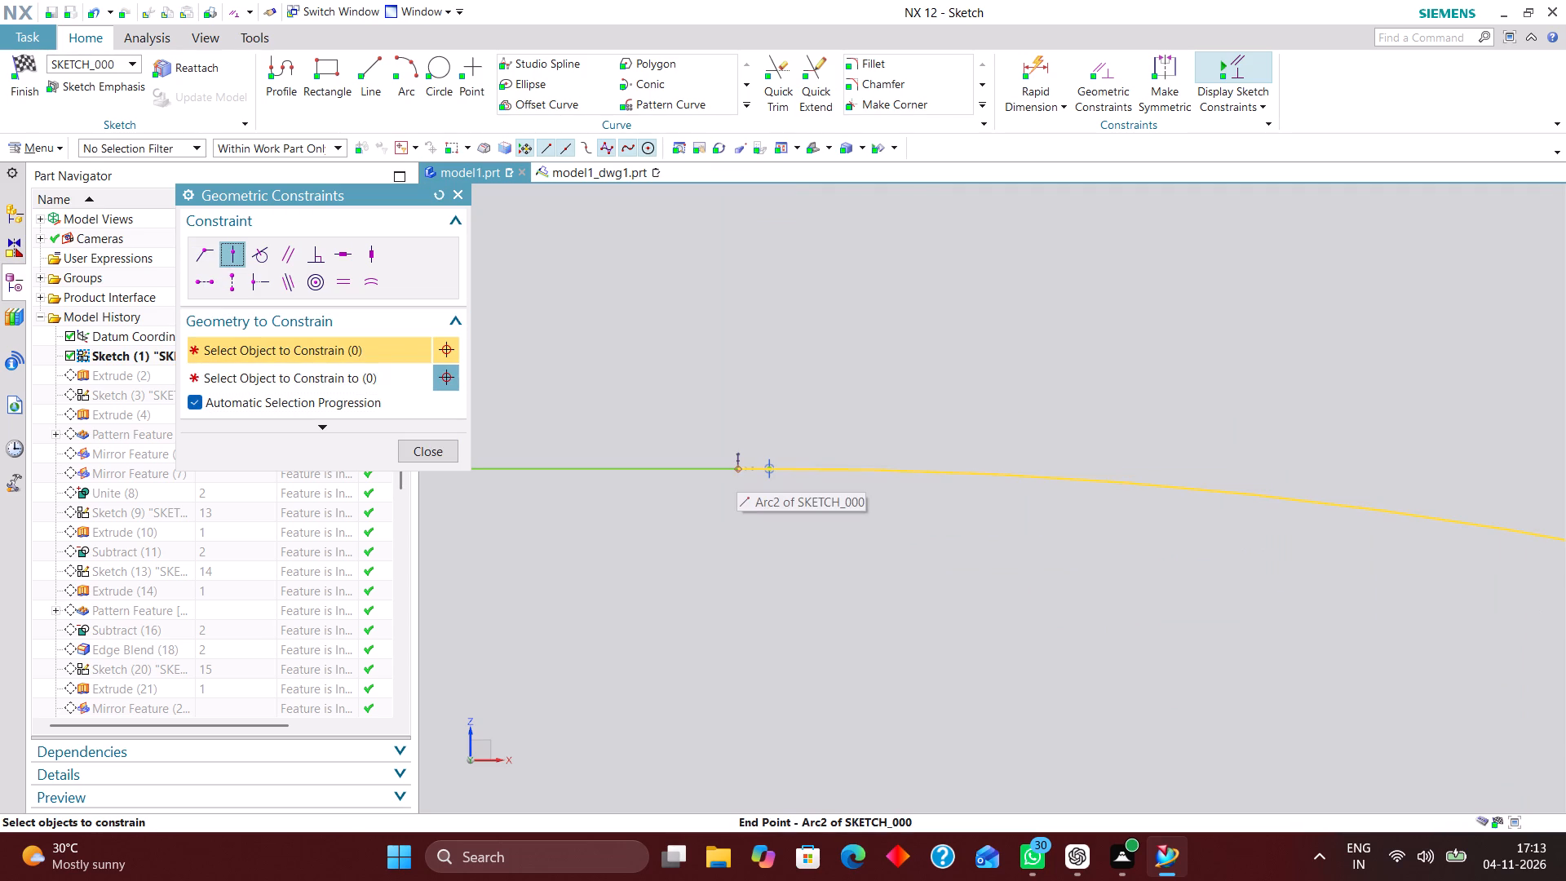
click(736, 467)
click(690, 466)
scroll(724, 374, down, 14)
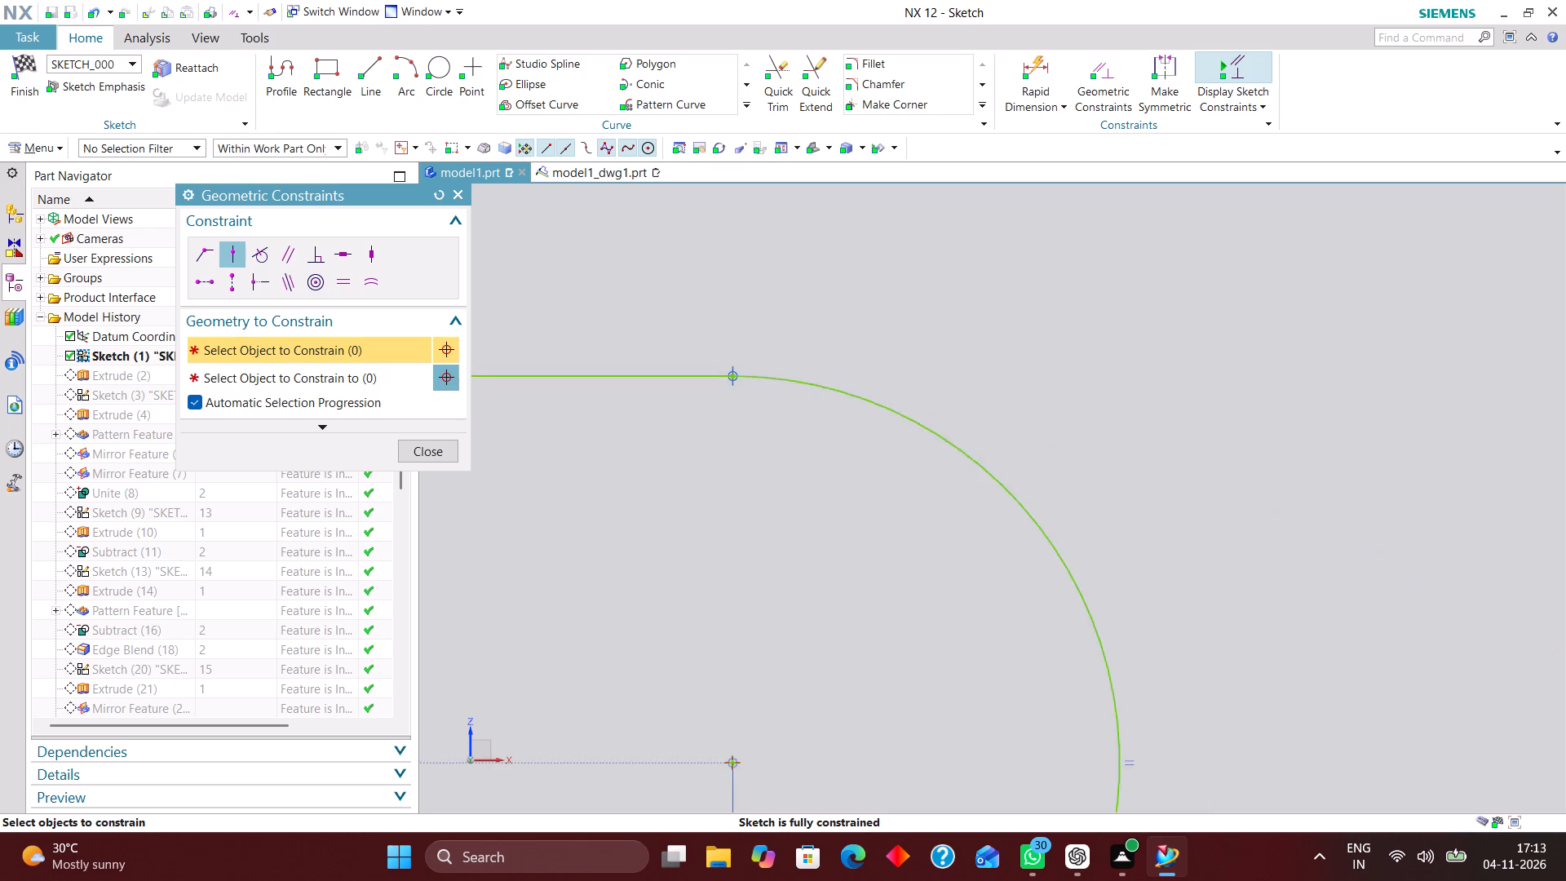
scroll(820, 356, down, 4)
click(438, 454)
Finish the sketch and return to the complete clamp body model.
scroll(1223, 321, down, 3)
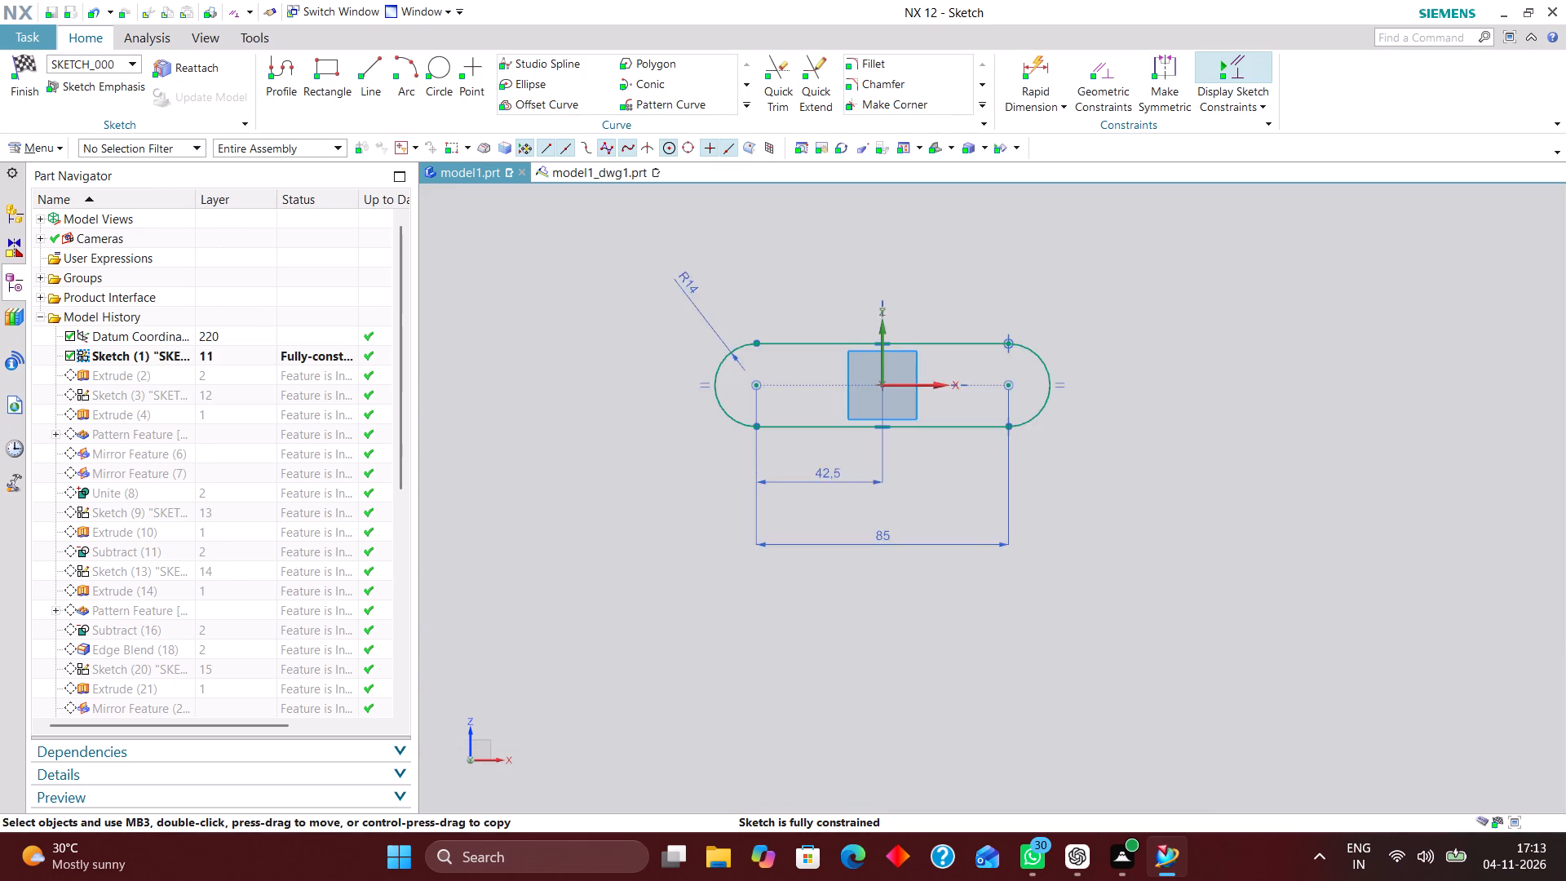
scroll(1221, 291, up, 2)
click(30, 64)
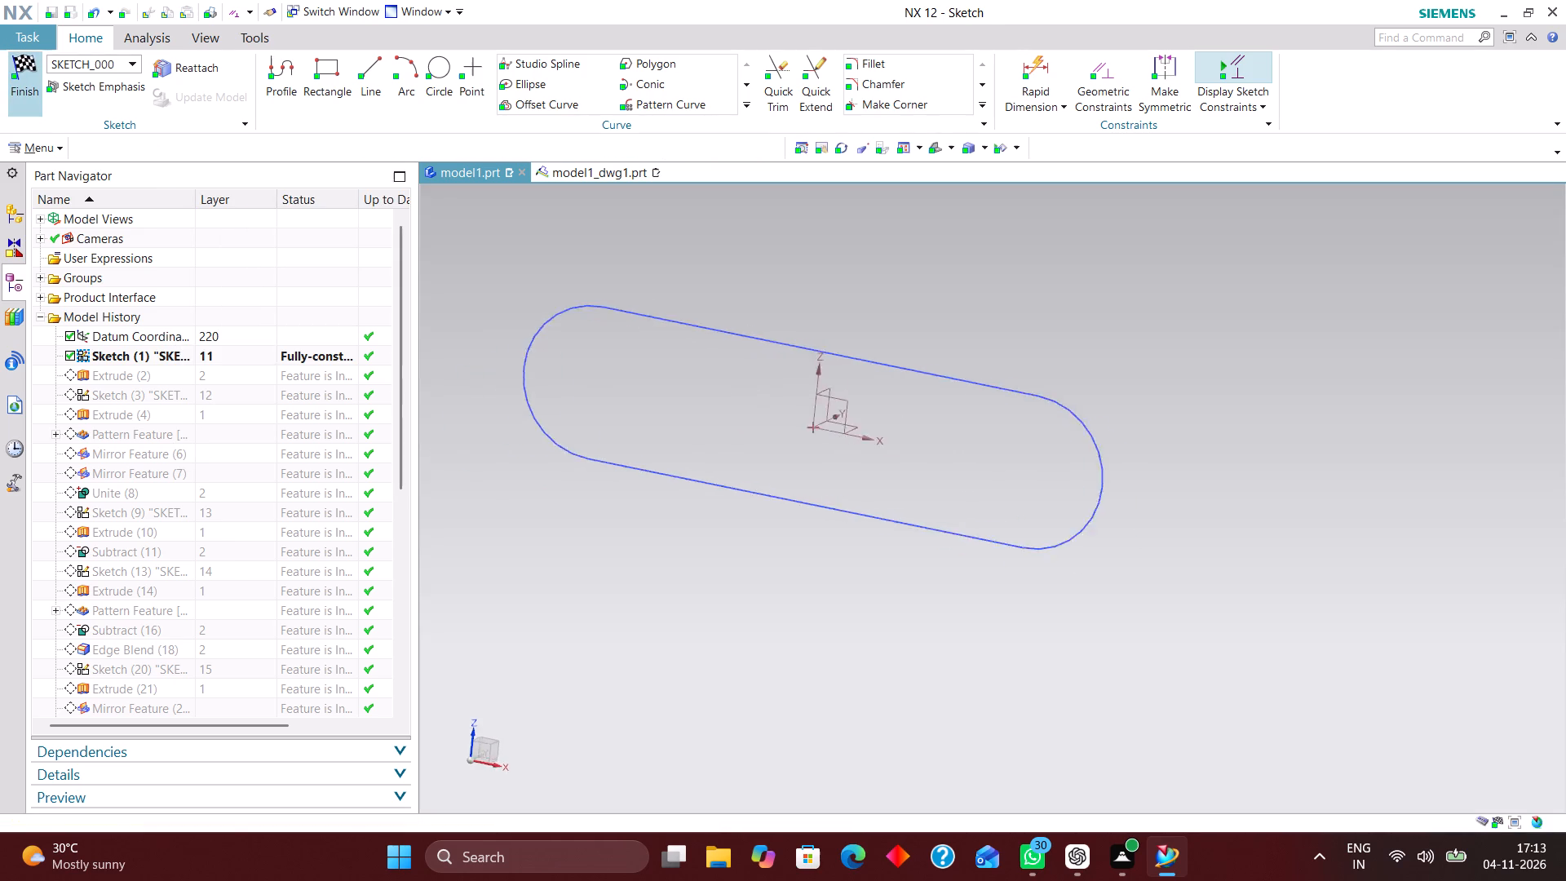
scroll(949, 372, down, 2)
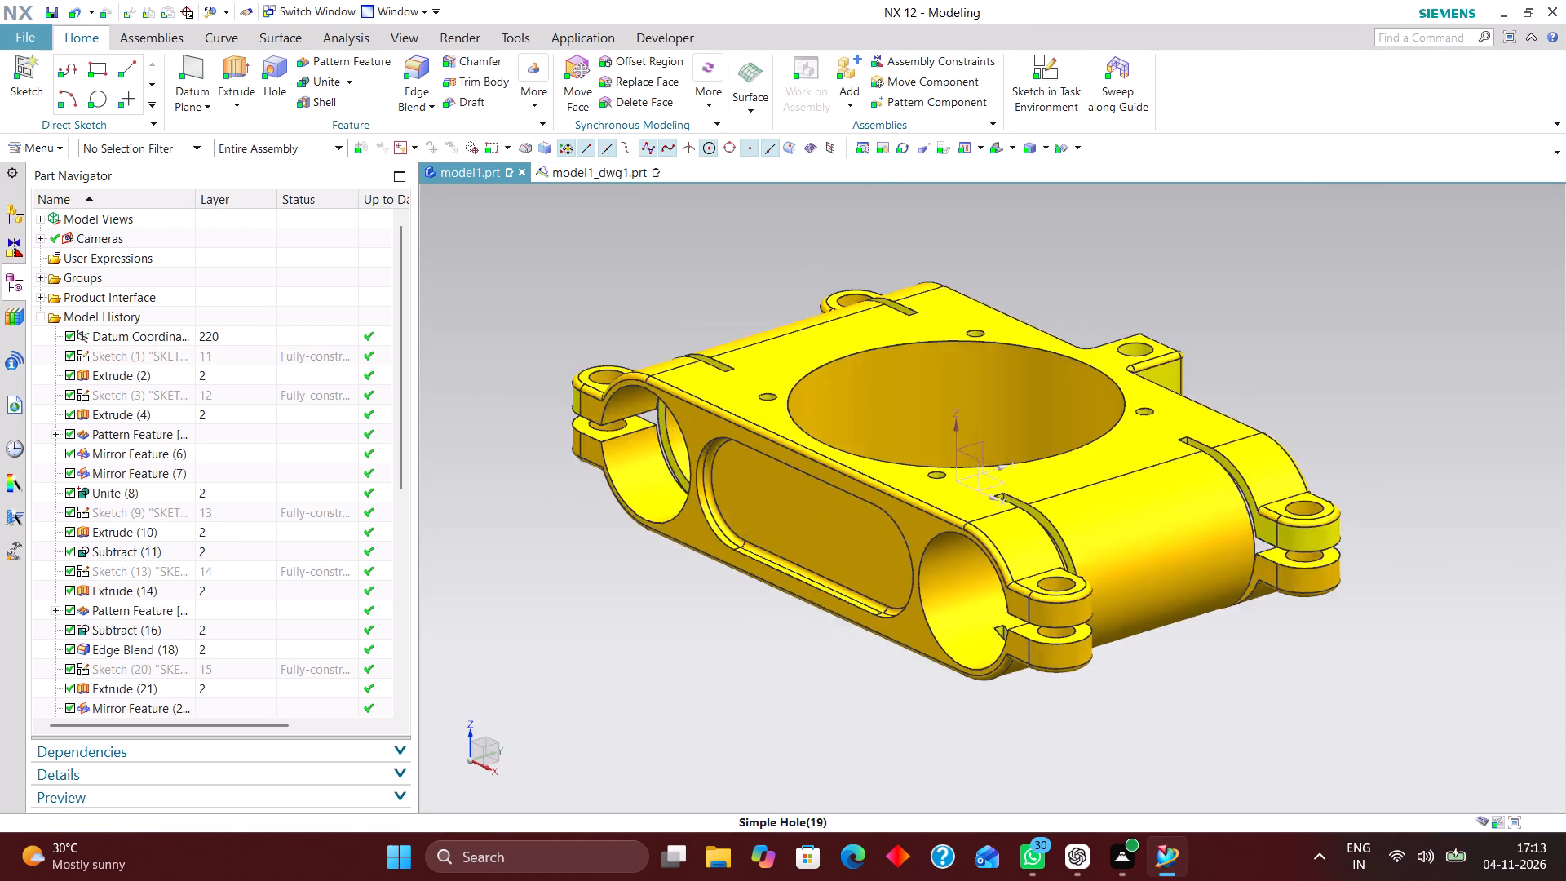
scroll(948, 374, down, 1)
Switch back to the model1_dwg1 drawing and update its out-of-date views.
click(593, 175)
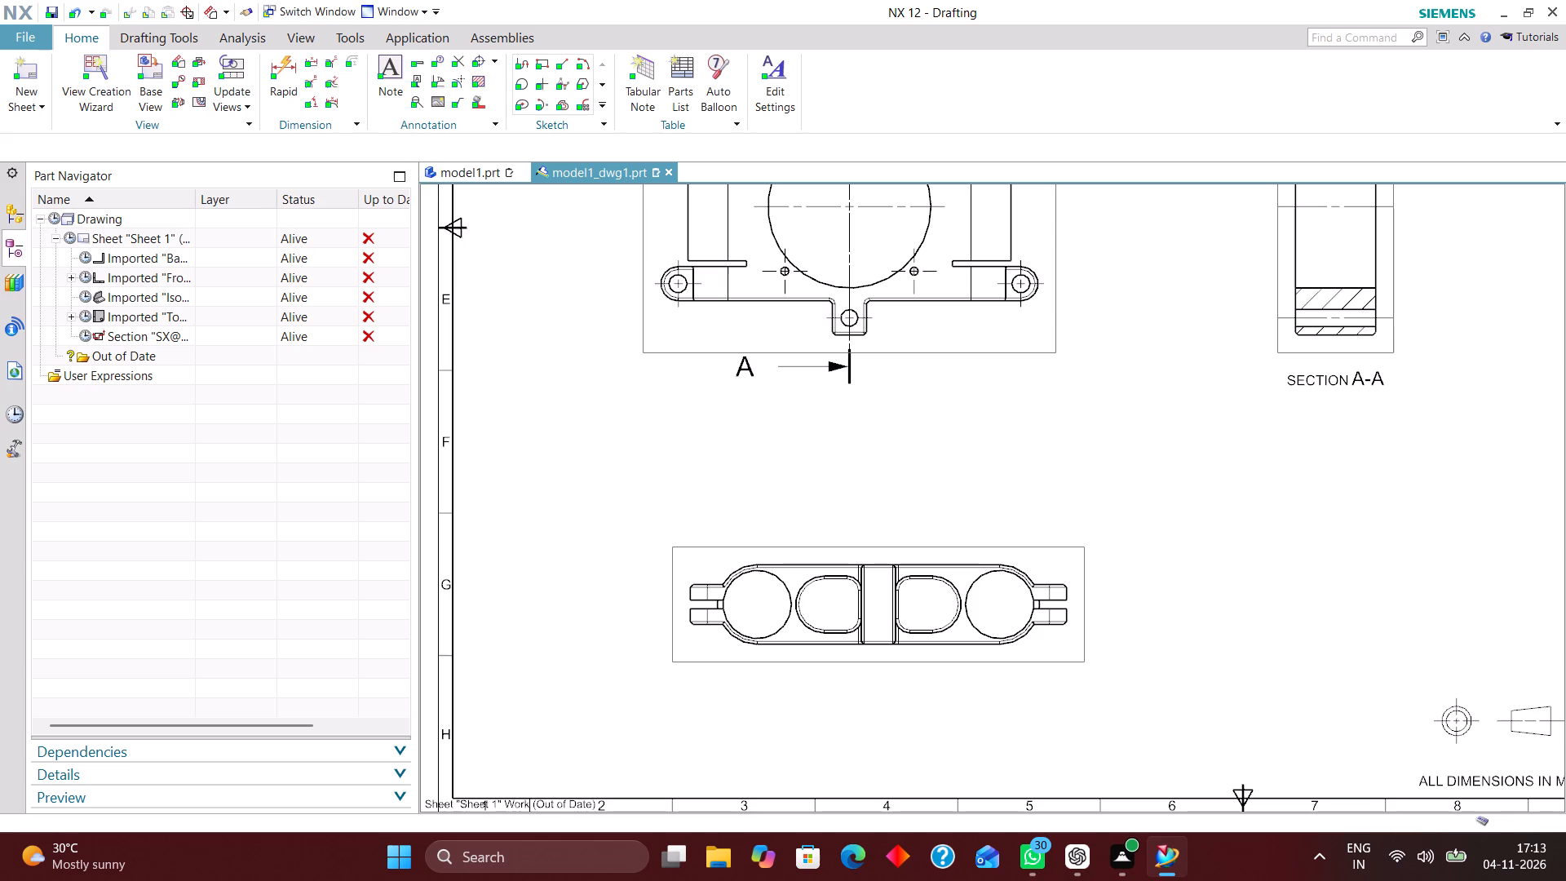
click(54, 213)
Check the updated views across the sheet, looking closely at the Back view and section A-A.
scroll(729, 518, down, 3)
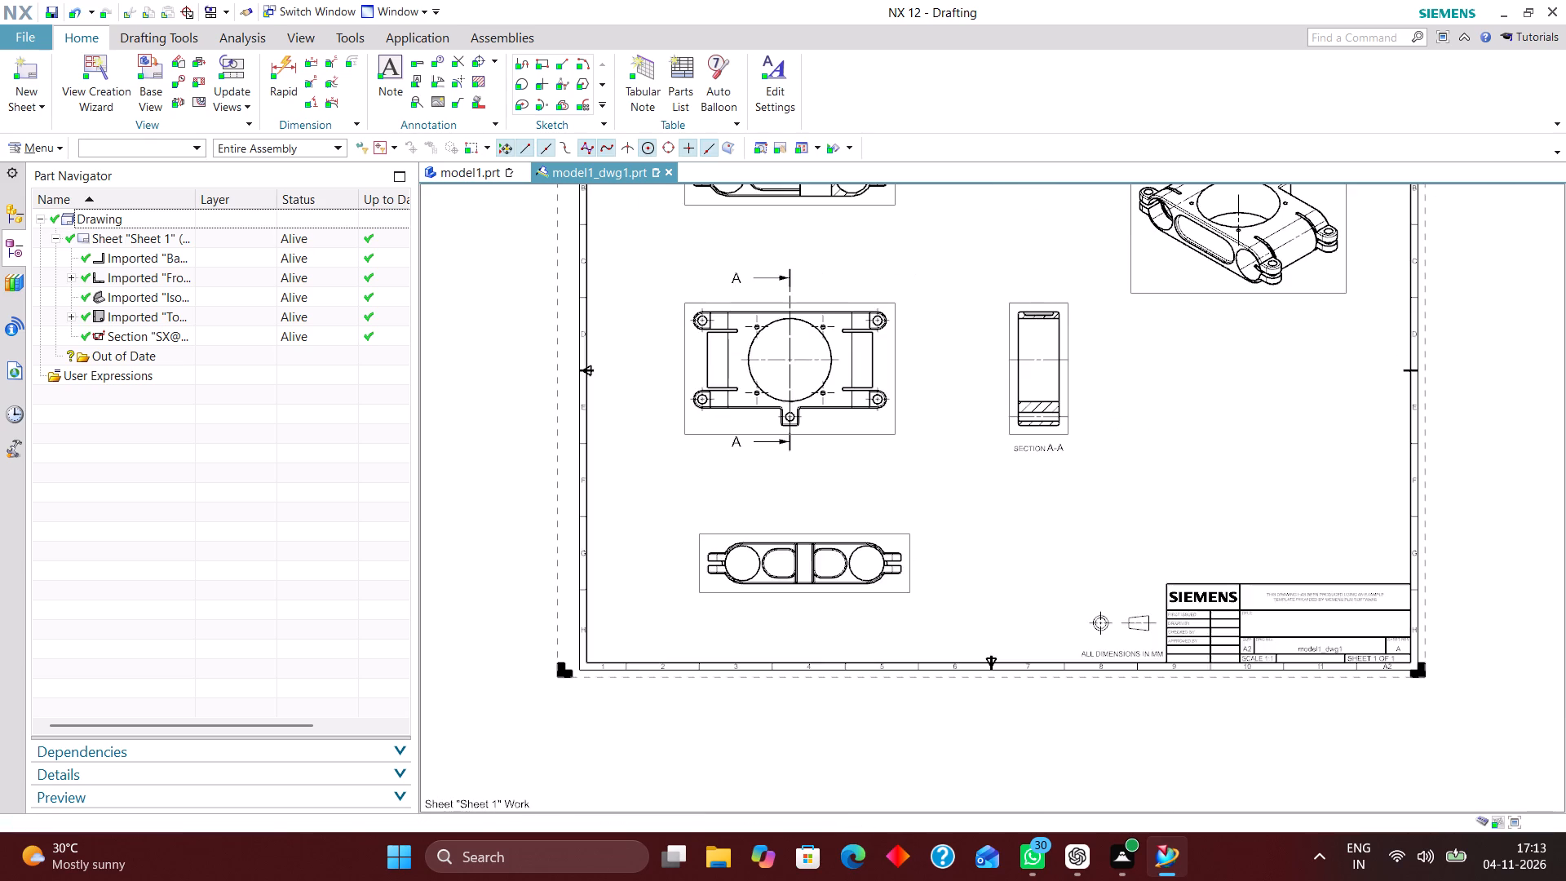
scroll(920, 511, up, 3)
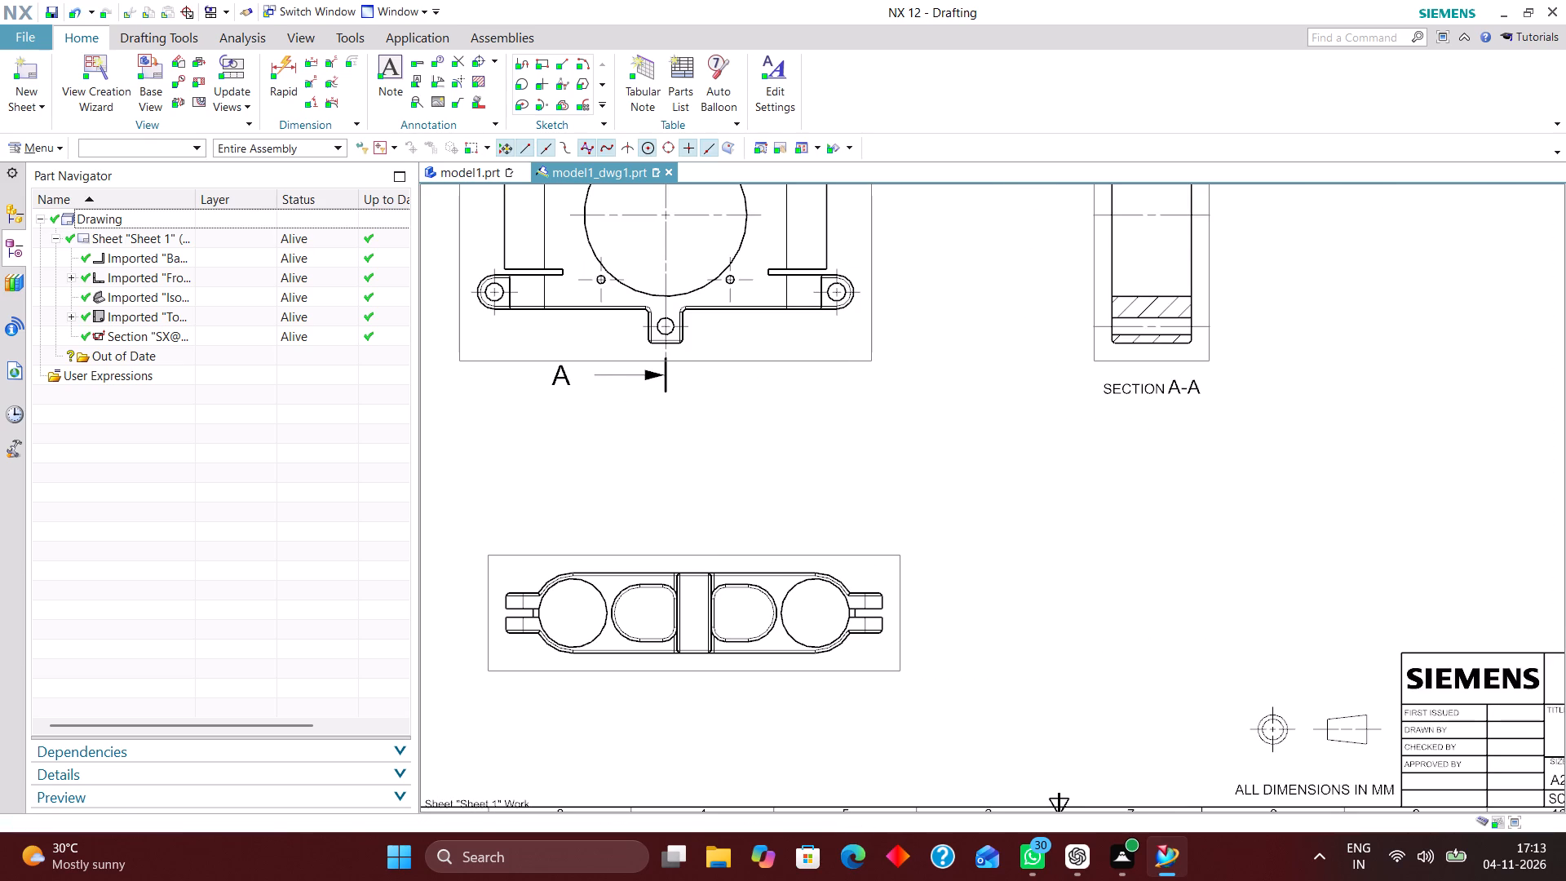
scroll(834, 498, down, 2)
scroll(868, 527, up, 1)
scroll(813, 522, down, 4)
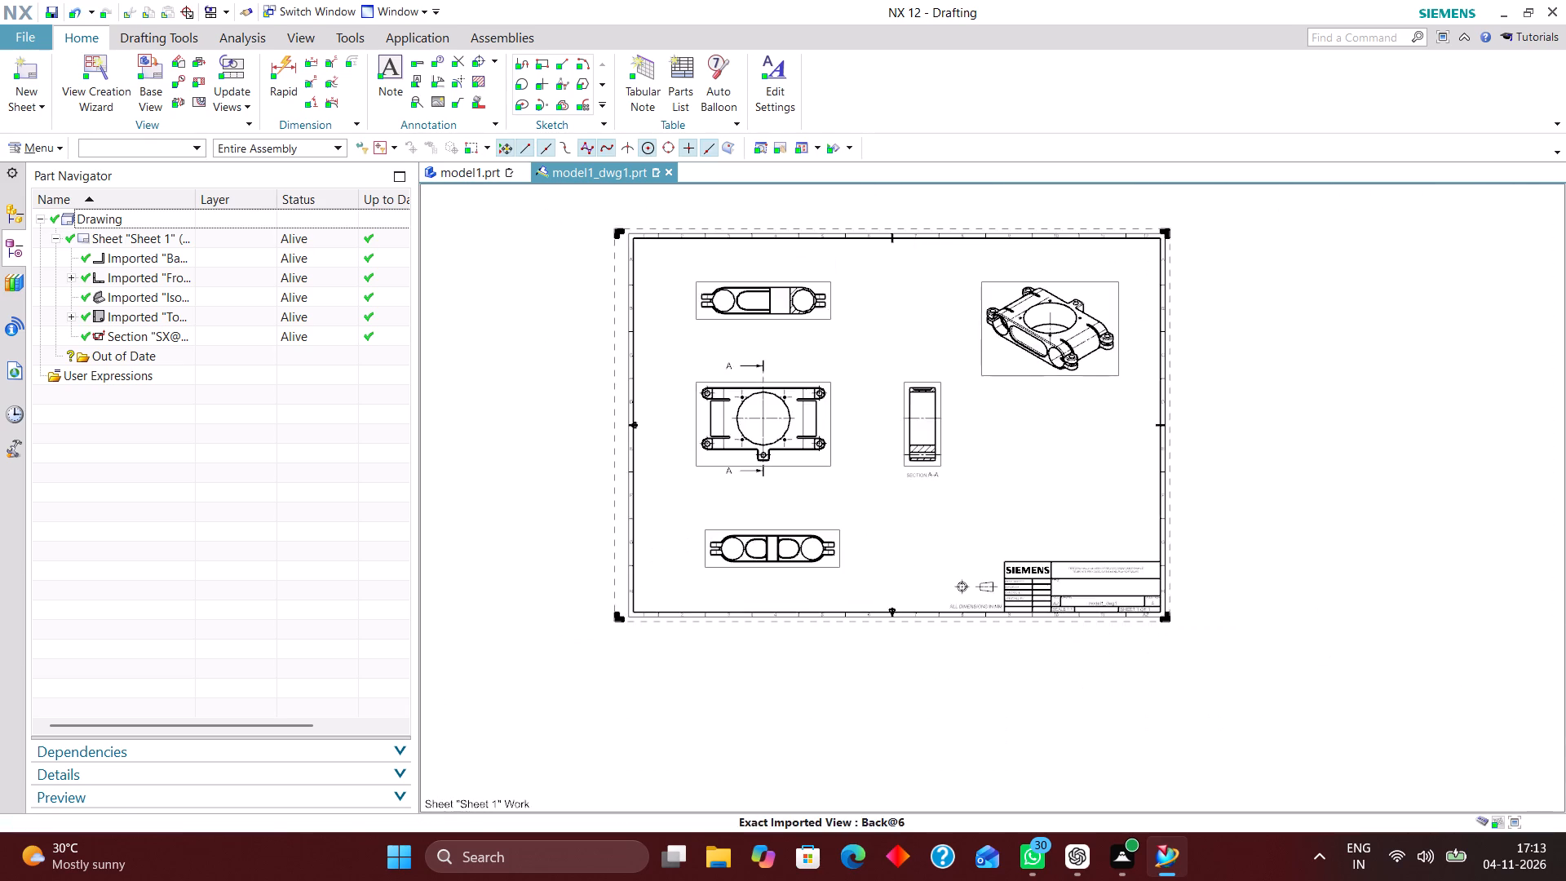
scroll(852, 501, down, 2)
scroll(877, 419, up, 4)
right_drag(942, 334, 838, 445)
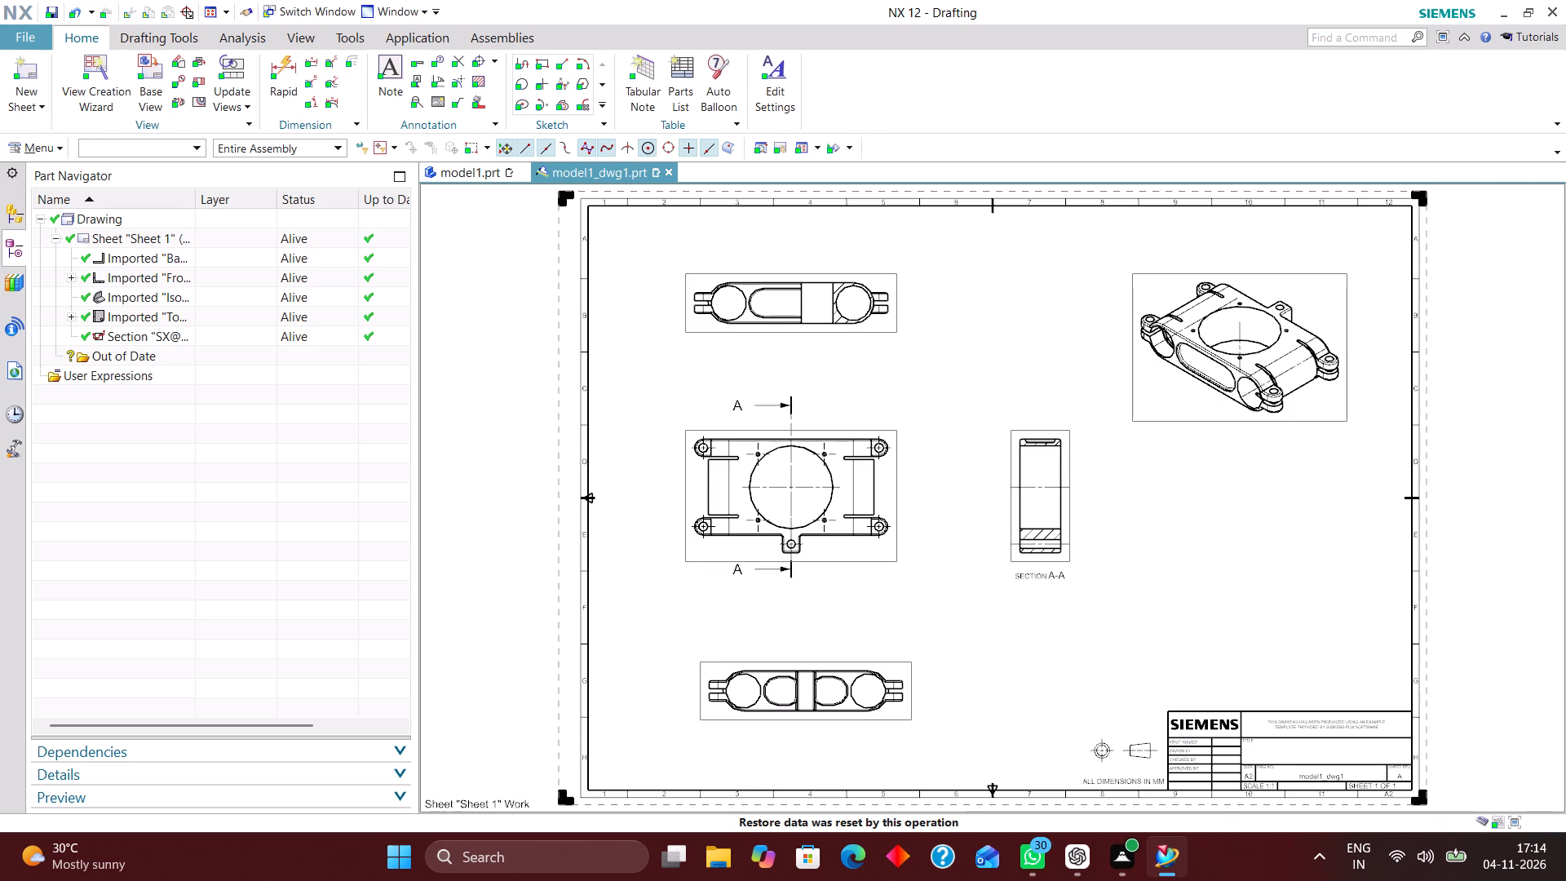
scroll(1031, 520, up, 4)
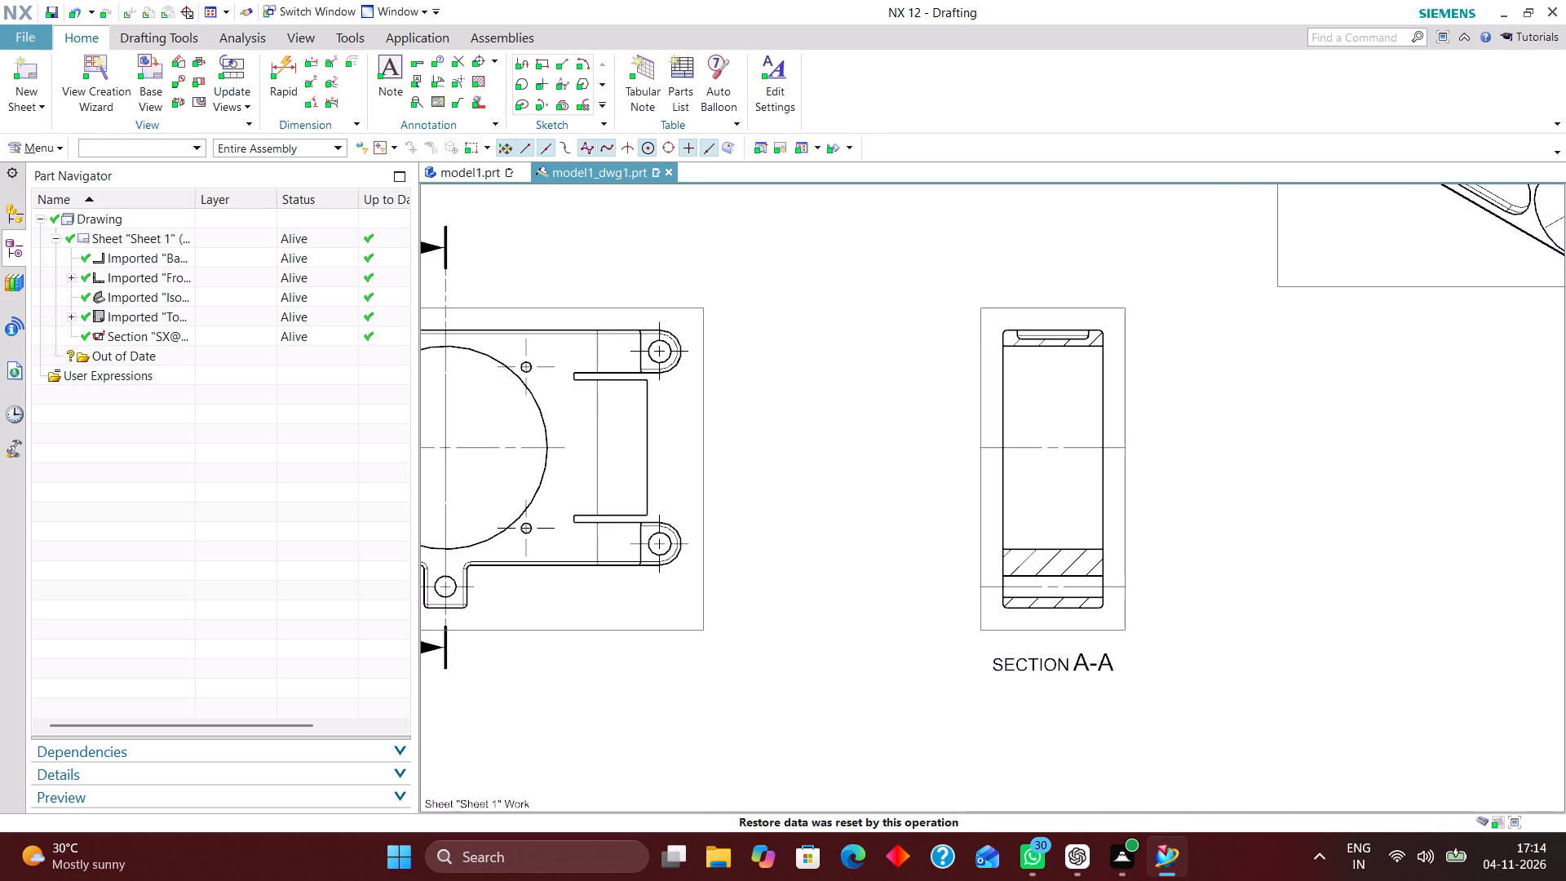
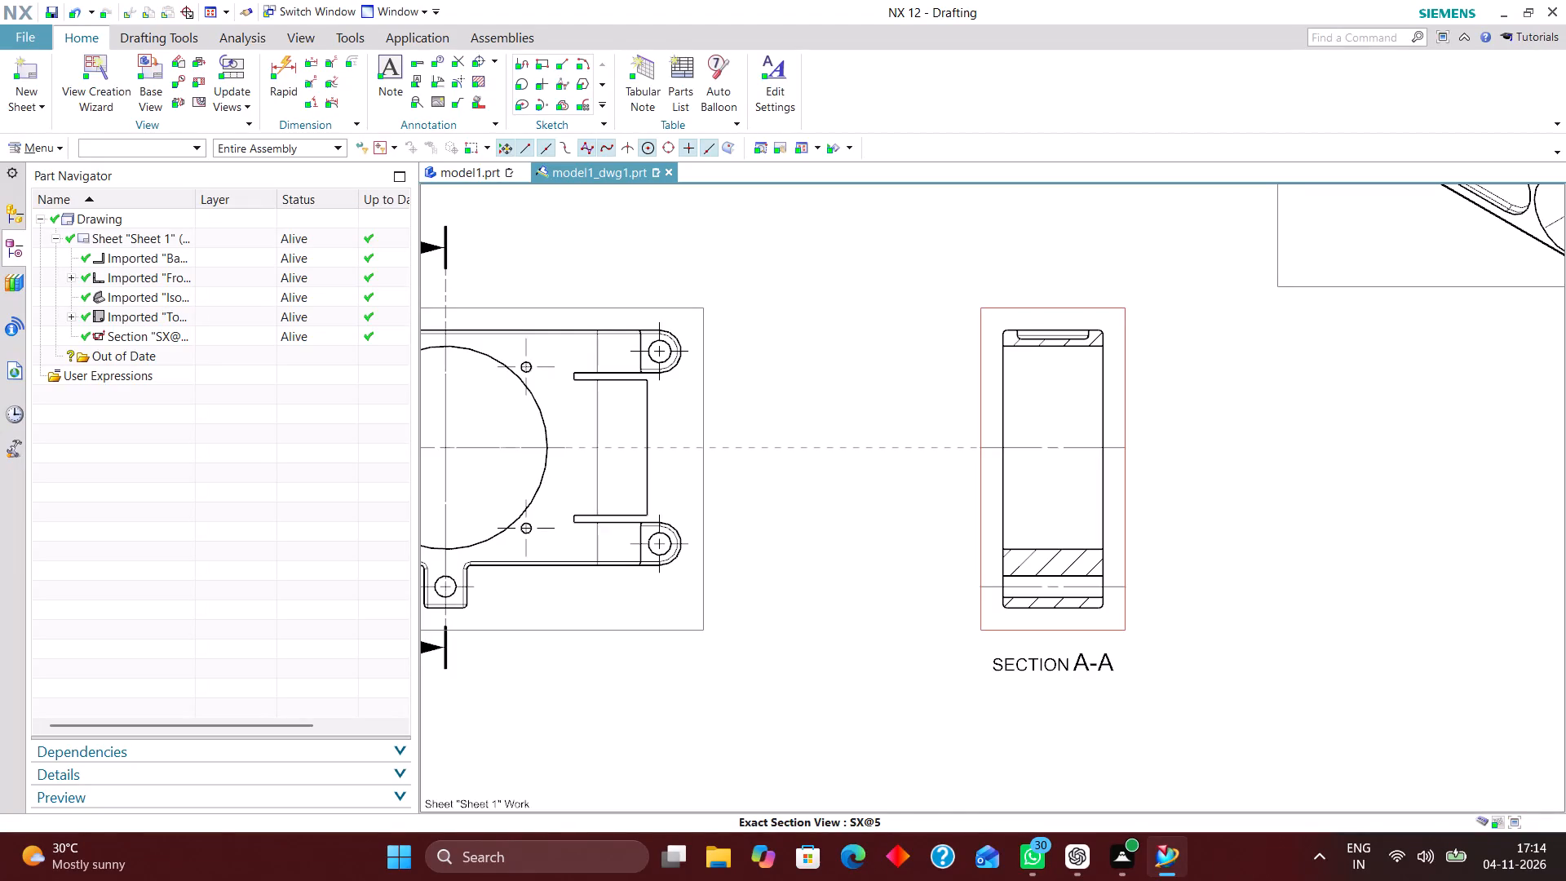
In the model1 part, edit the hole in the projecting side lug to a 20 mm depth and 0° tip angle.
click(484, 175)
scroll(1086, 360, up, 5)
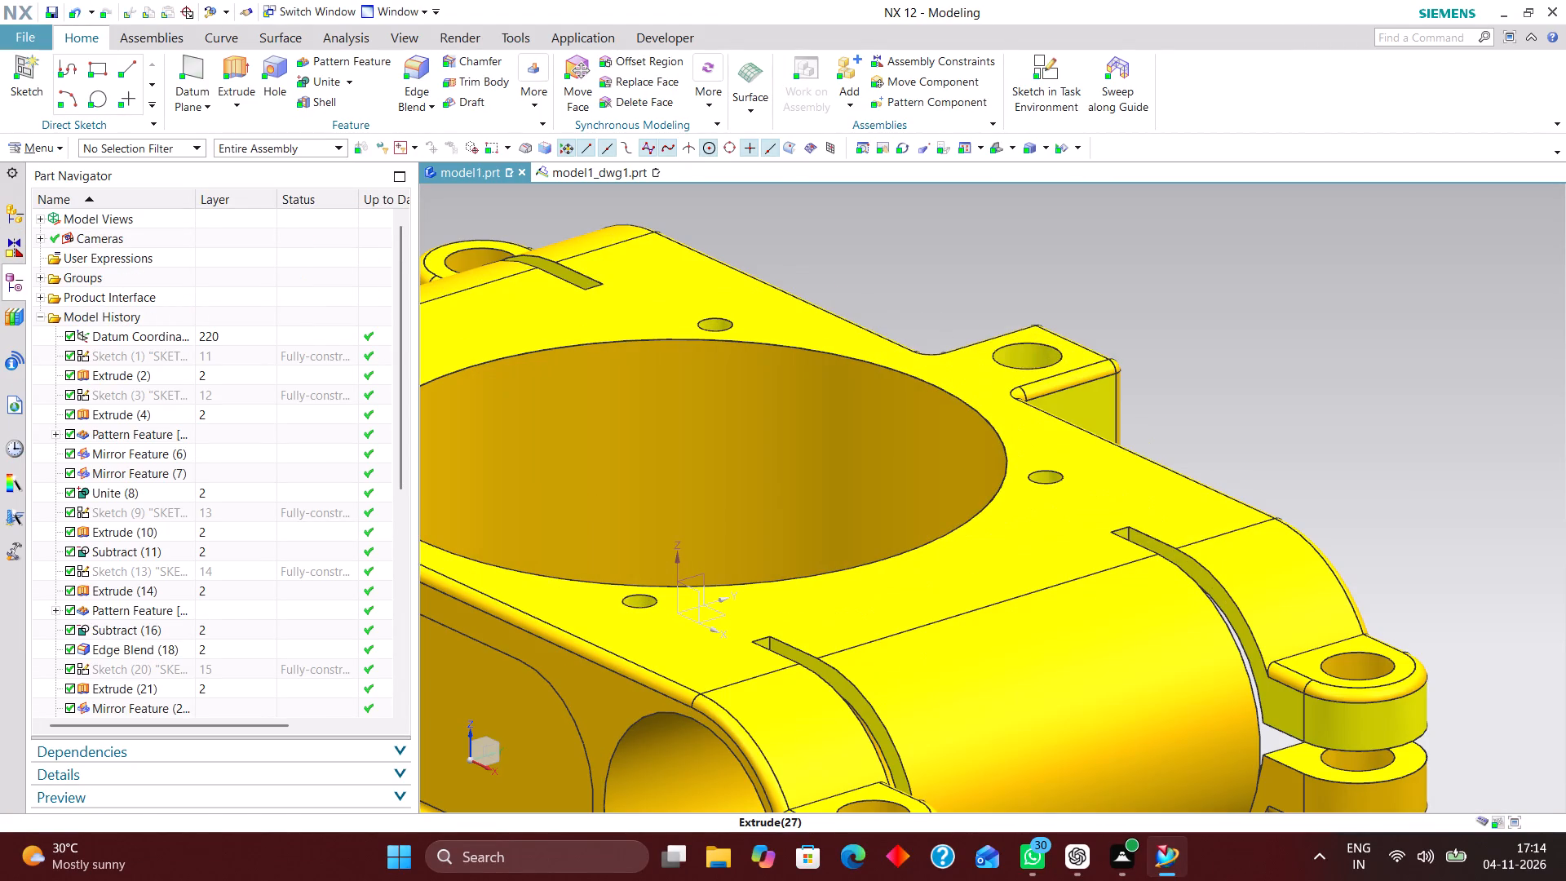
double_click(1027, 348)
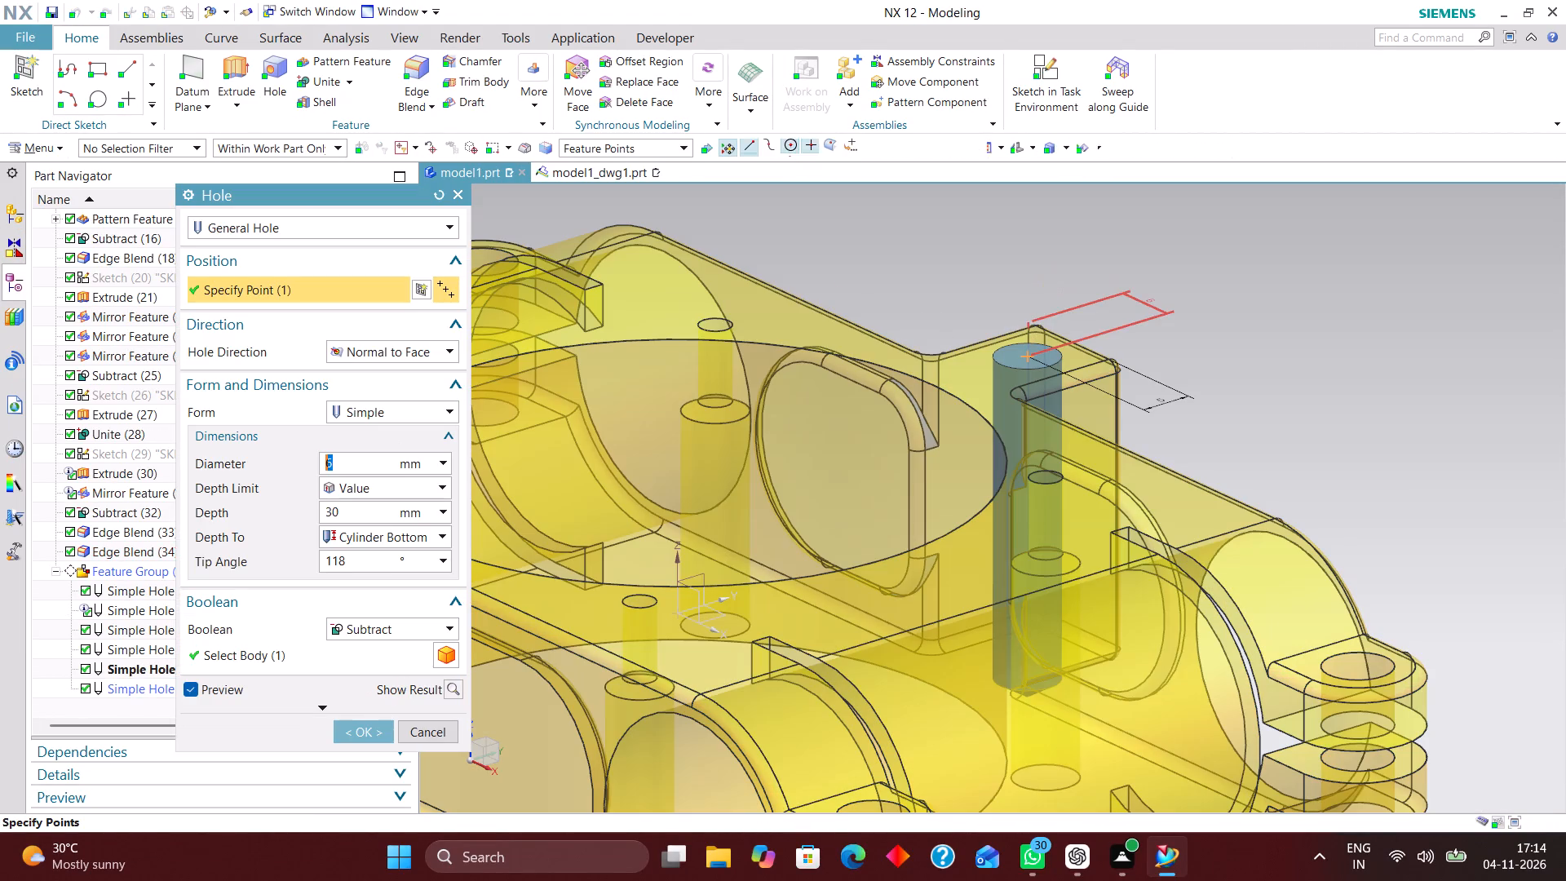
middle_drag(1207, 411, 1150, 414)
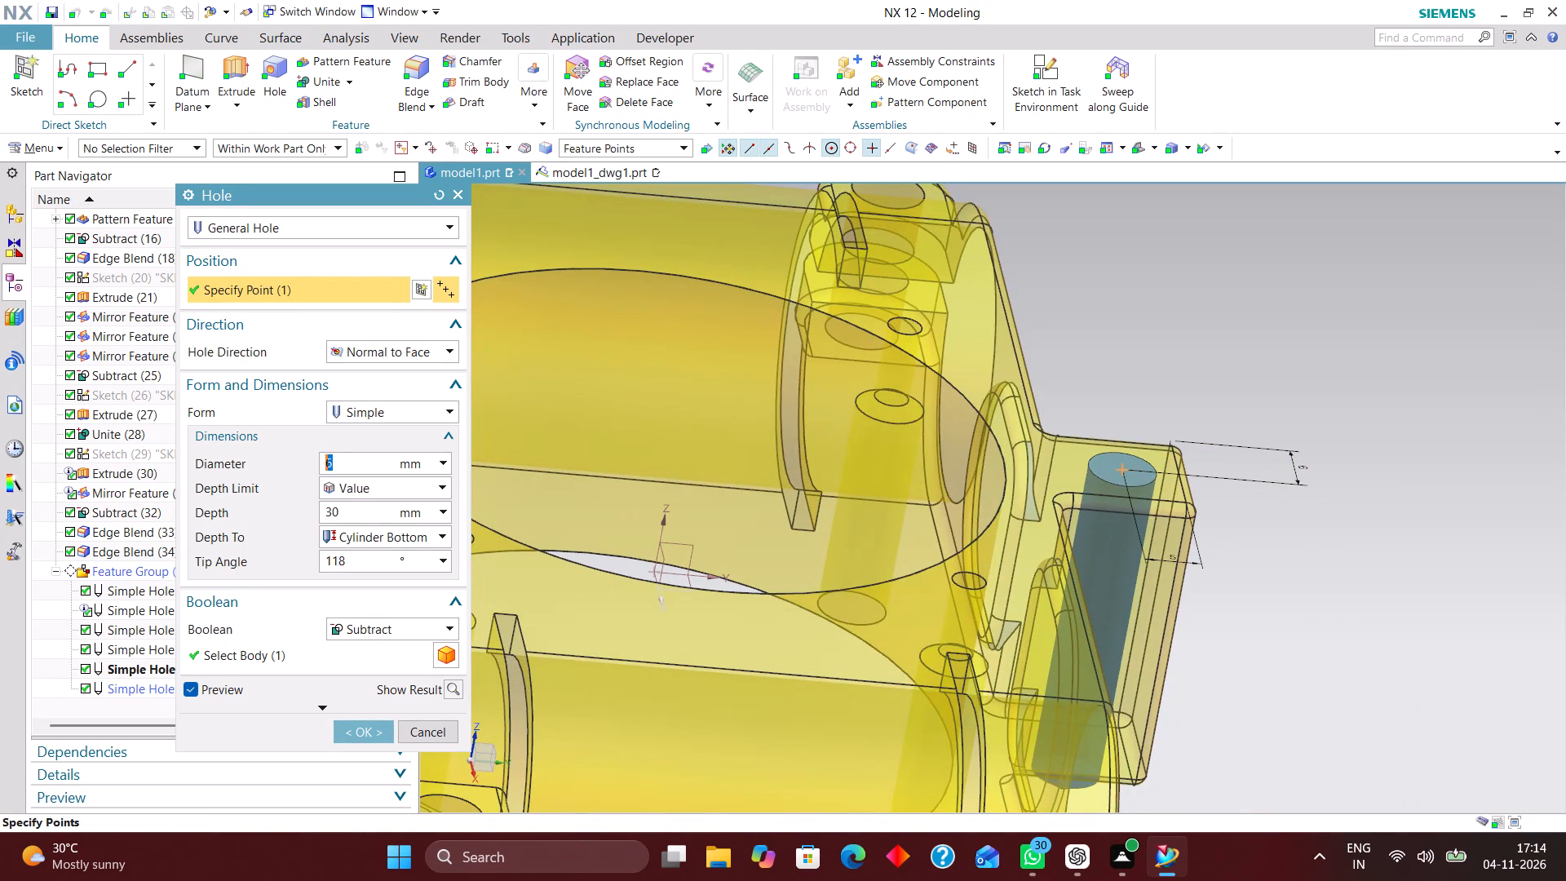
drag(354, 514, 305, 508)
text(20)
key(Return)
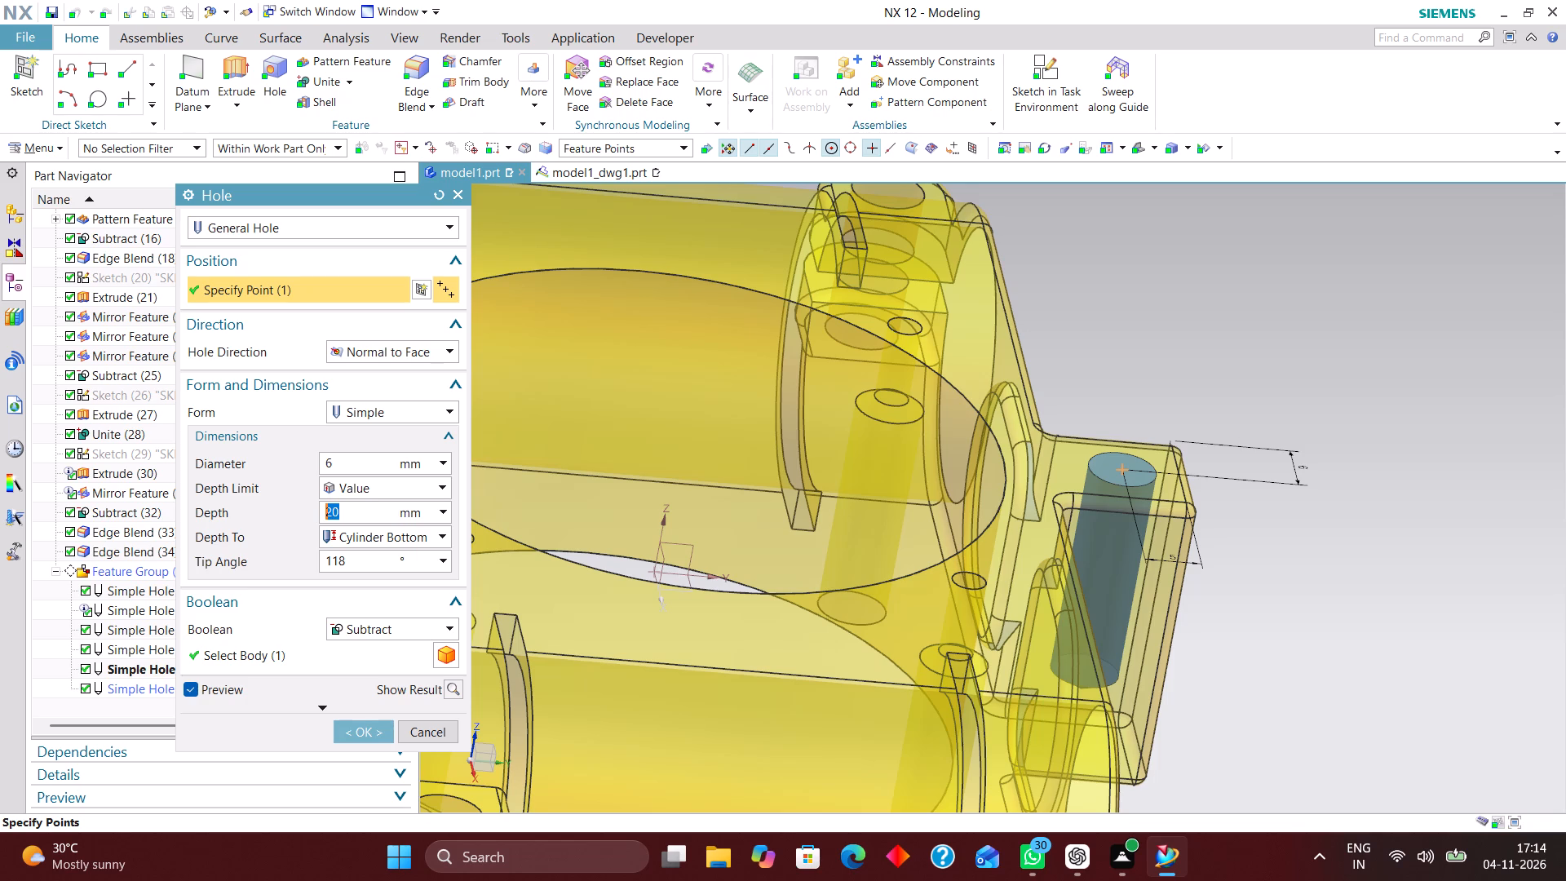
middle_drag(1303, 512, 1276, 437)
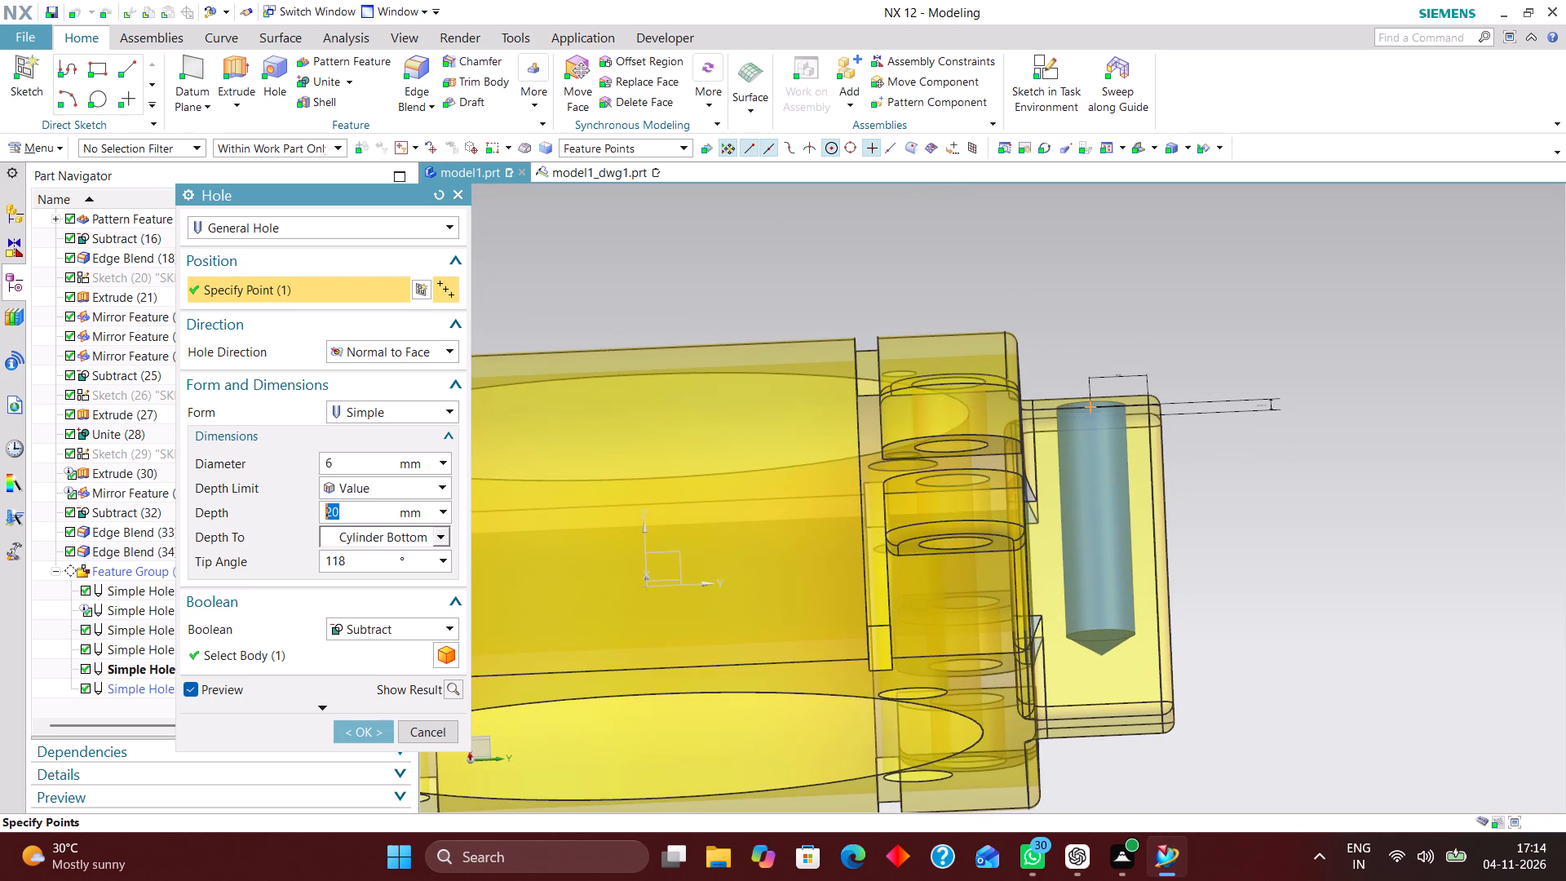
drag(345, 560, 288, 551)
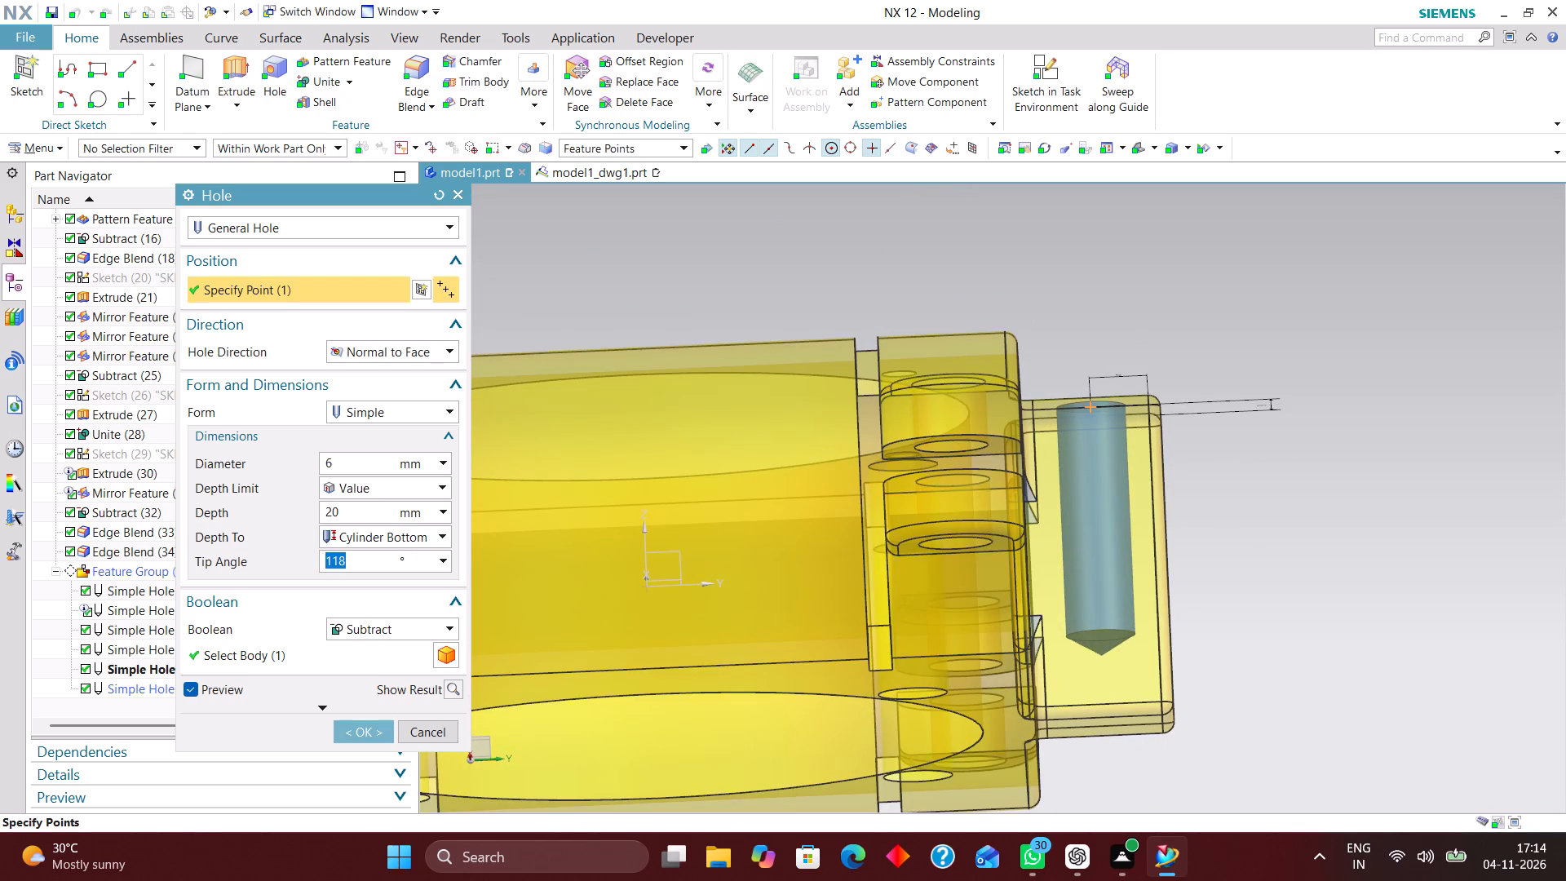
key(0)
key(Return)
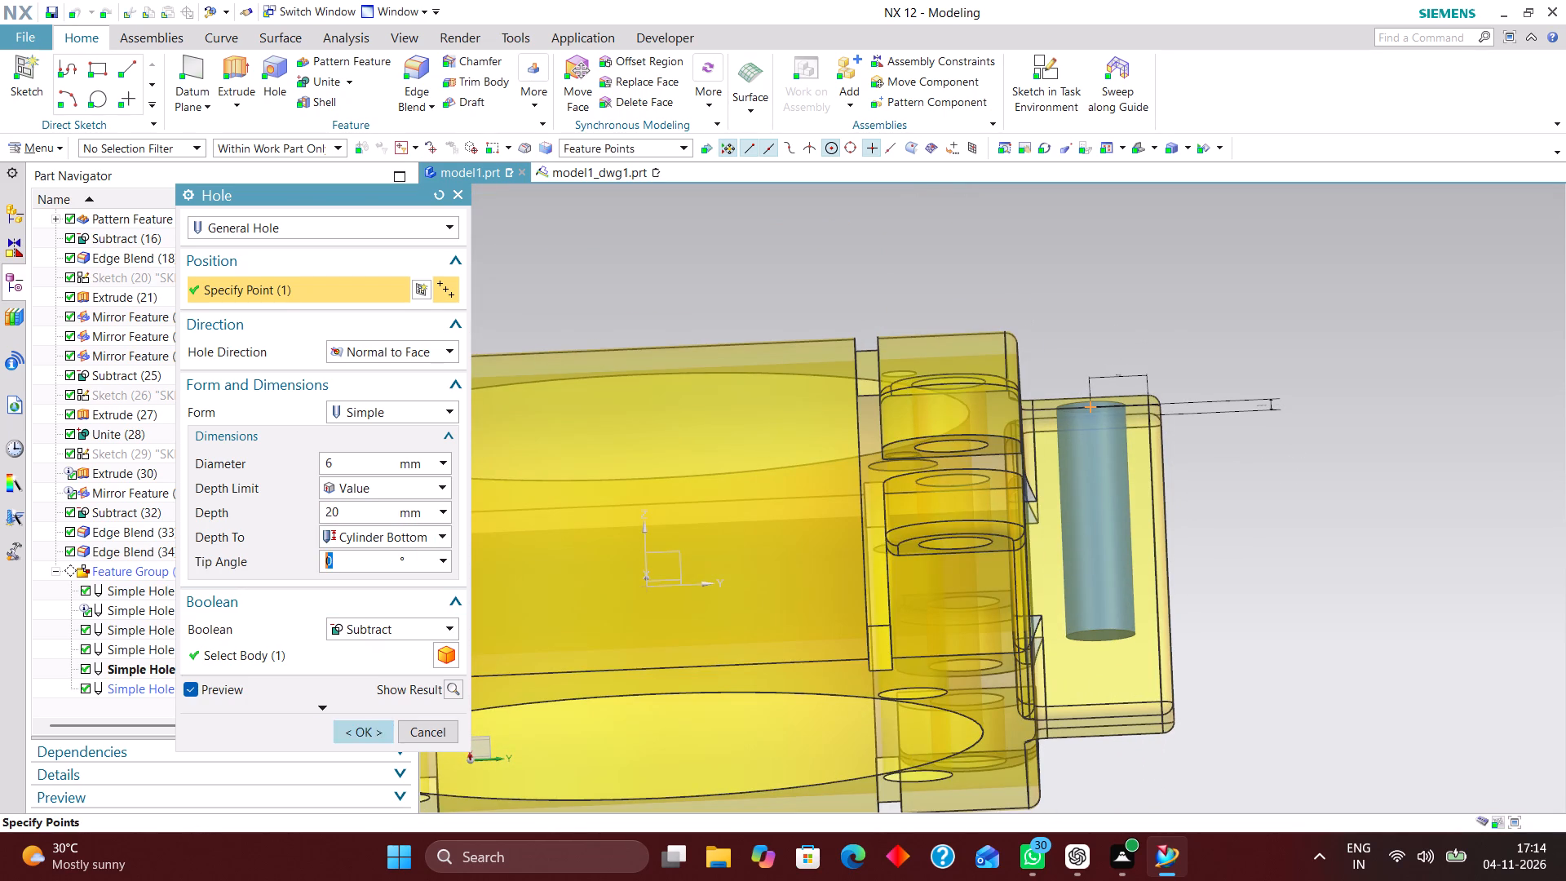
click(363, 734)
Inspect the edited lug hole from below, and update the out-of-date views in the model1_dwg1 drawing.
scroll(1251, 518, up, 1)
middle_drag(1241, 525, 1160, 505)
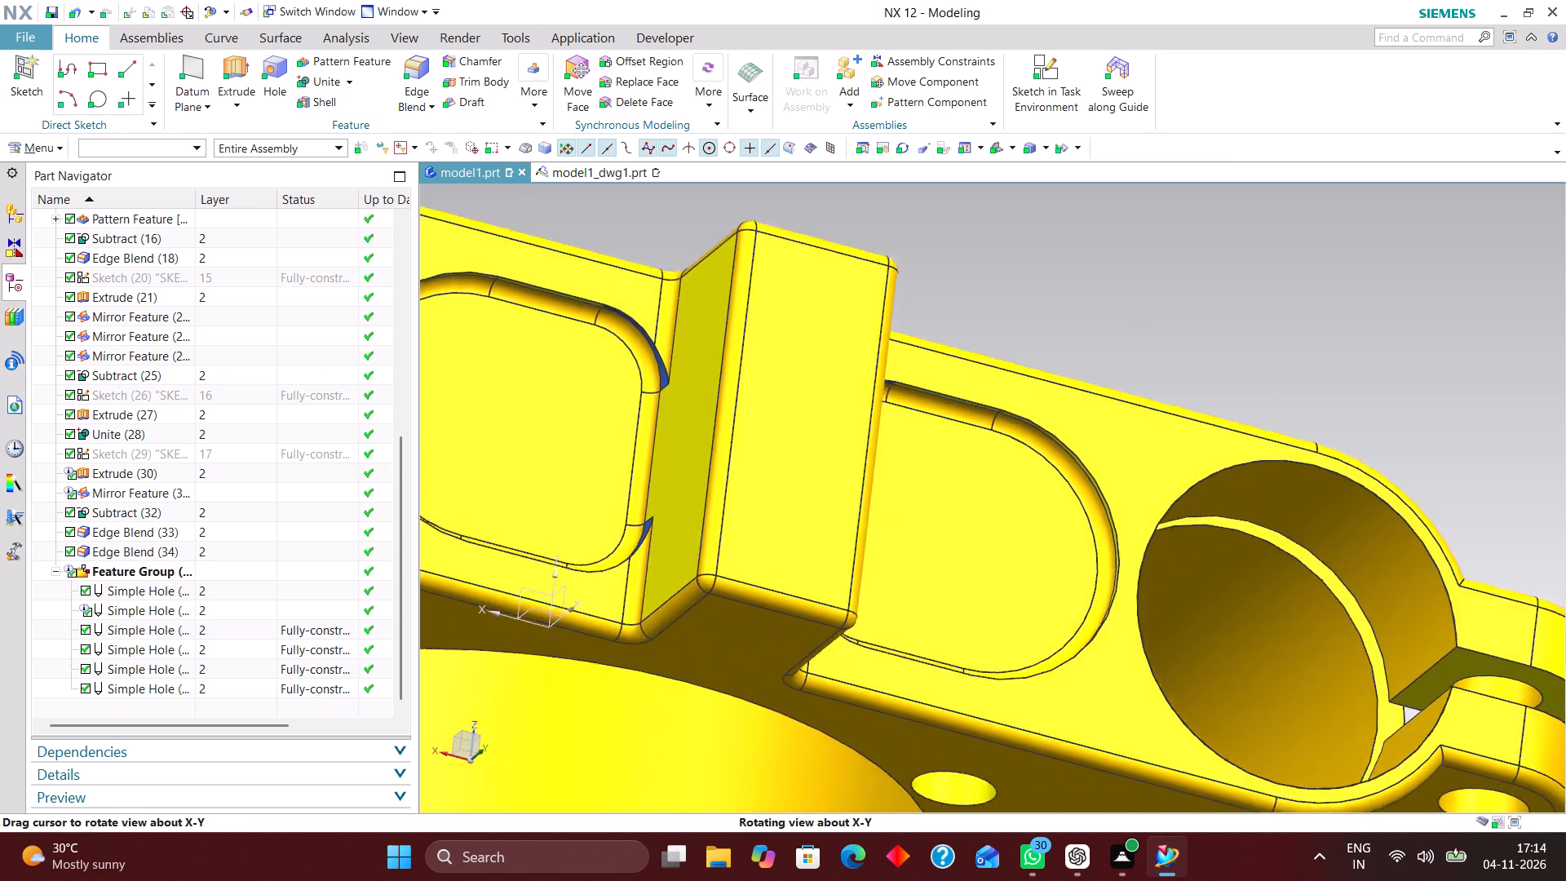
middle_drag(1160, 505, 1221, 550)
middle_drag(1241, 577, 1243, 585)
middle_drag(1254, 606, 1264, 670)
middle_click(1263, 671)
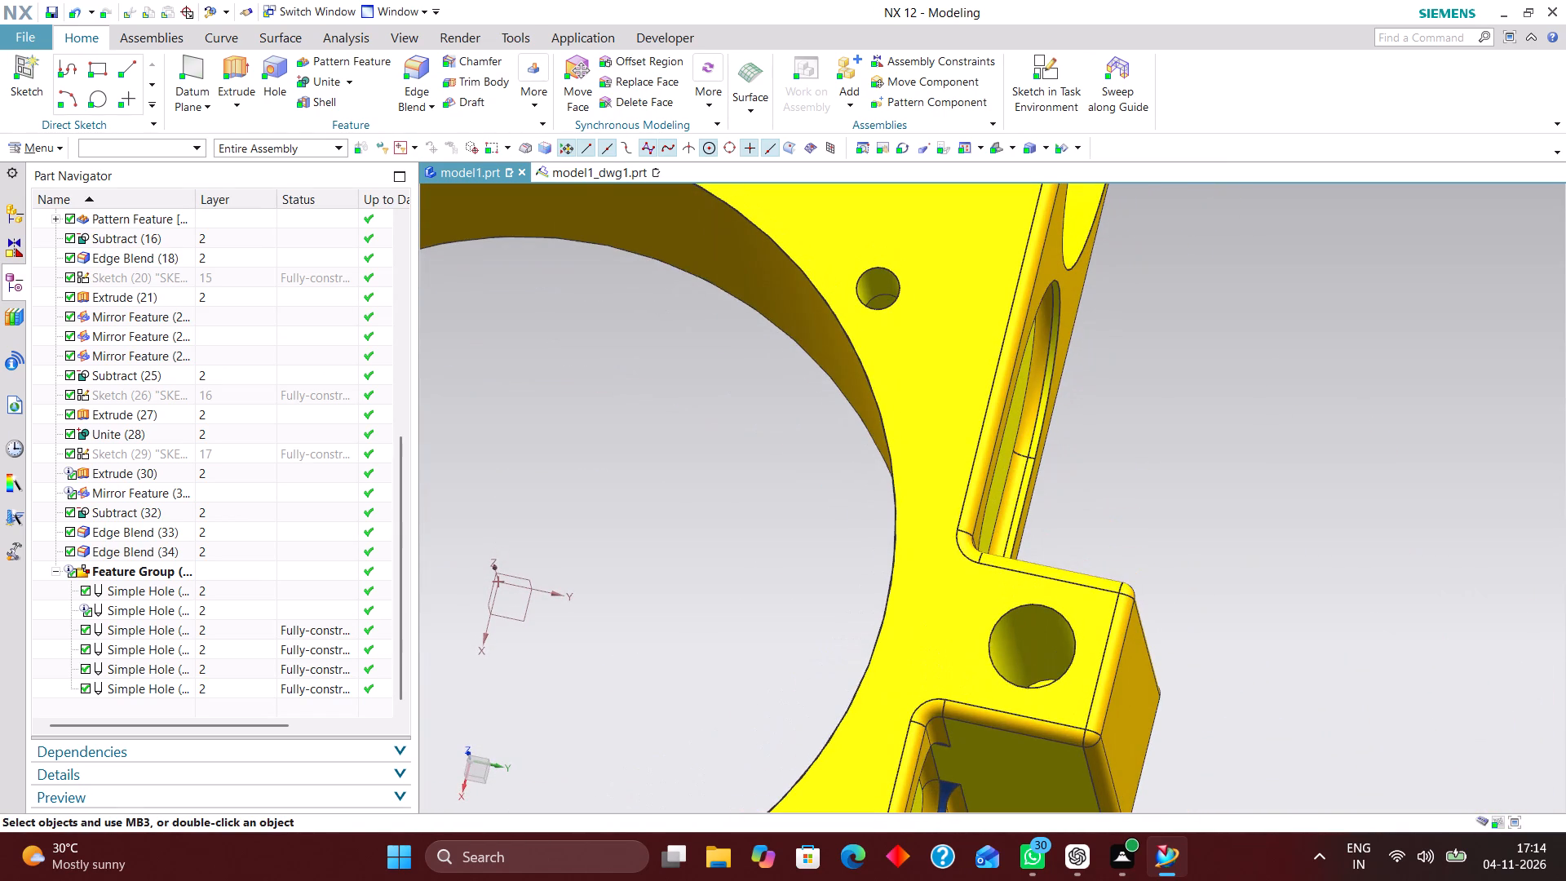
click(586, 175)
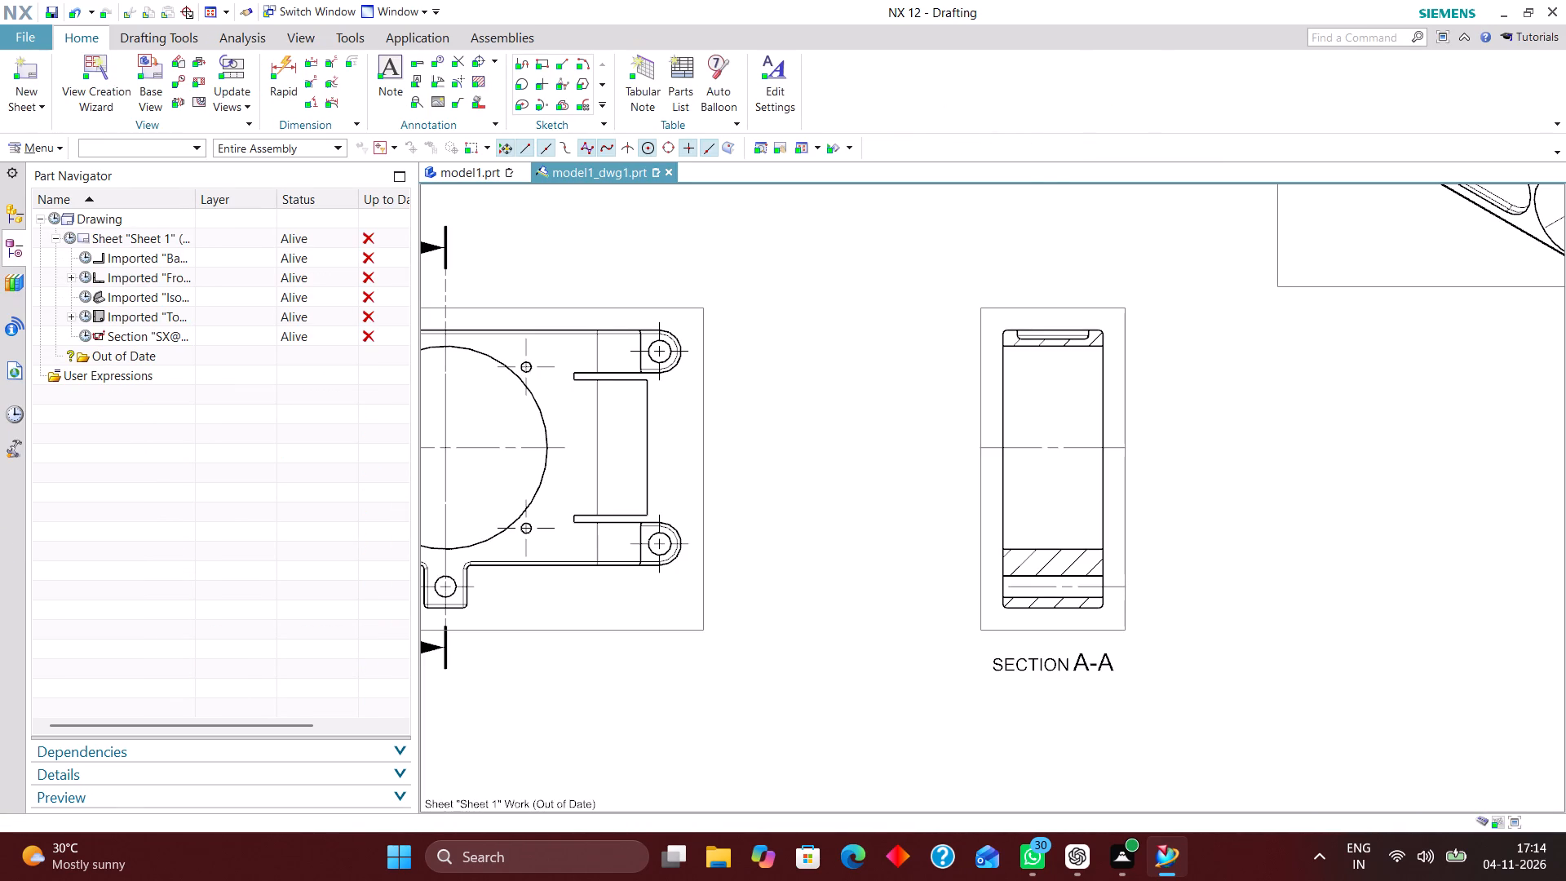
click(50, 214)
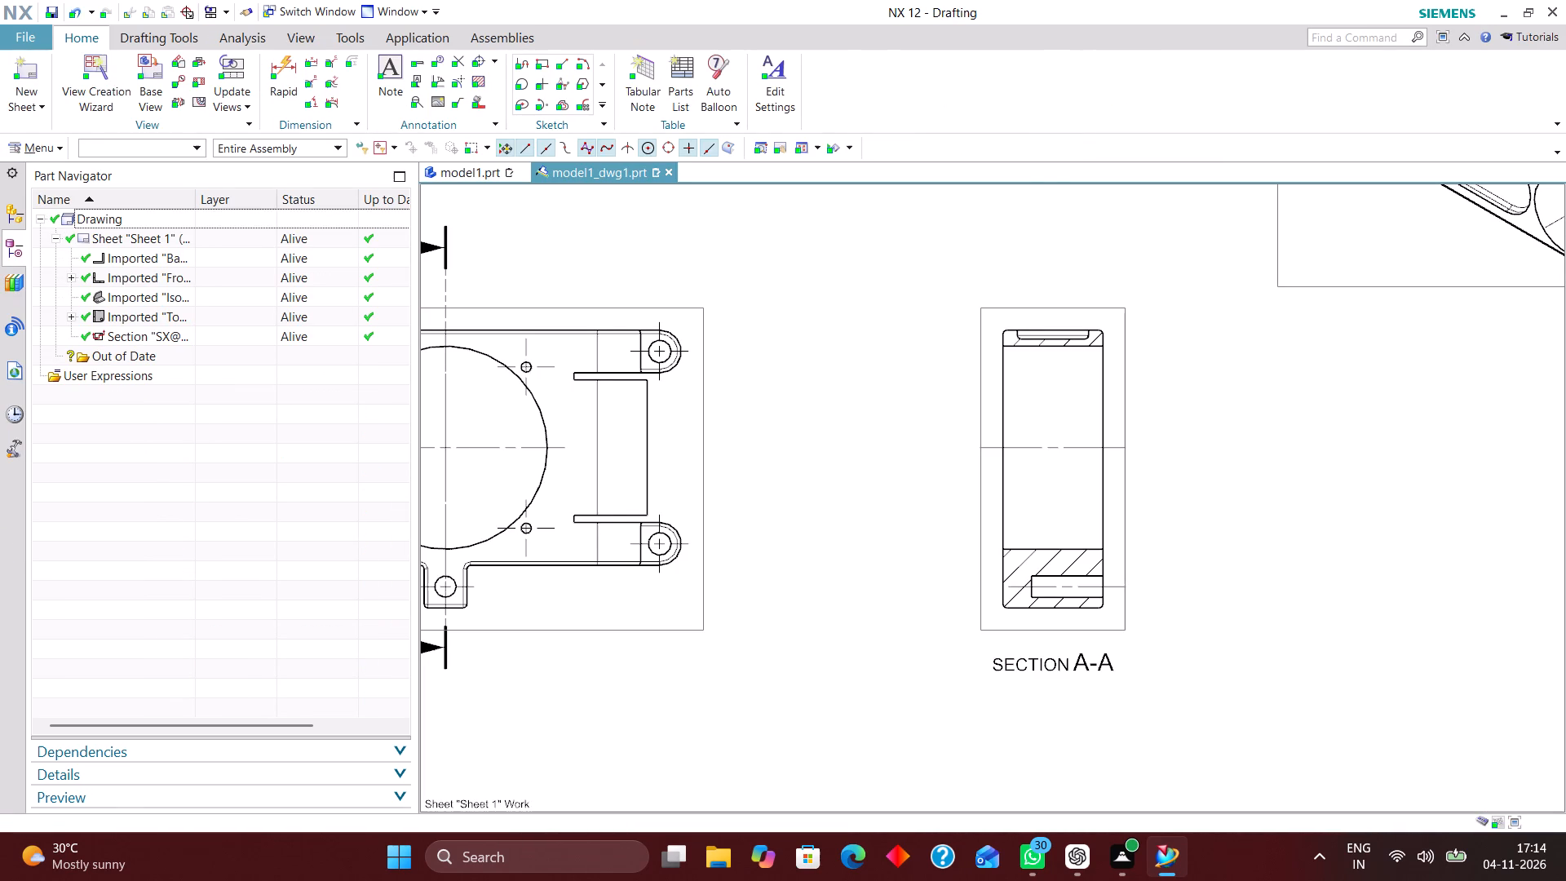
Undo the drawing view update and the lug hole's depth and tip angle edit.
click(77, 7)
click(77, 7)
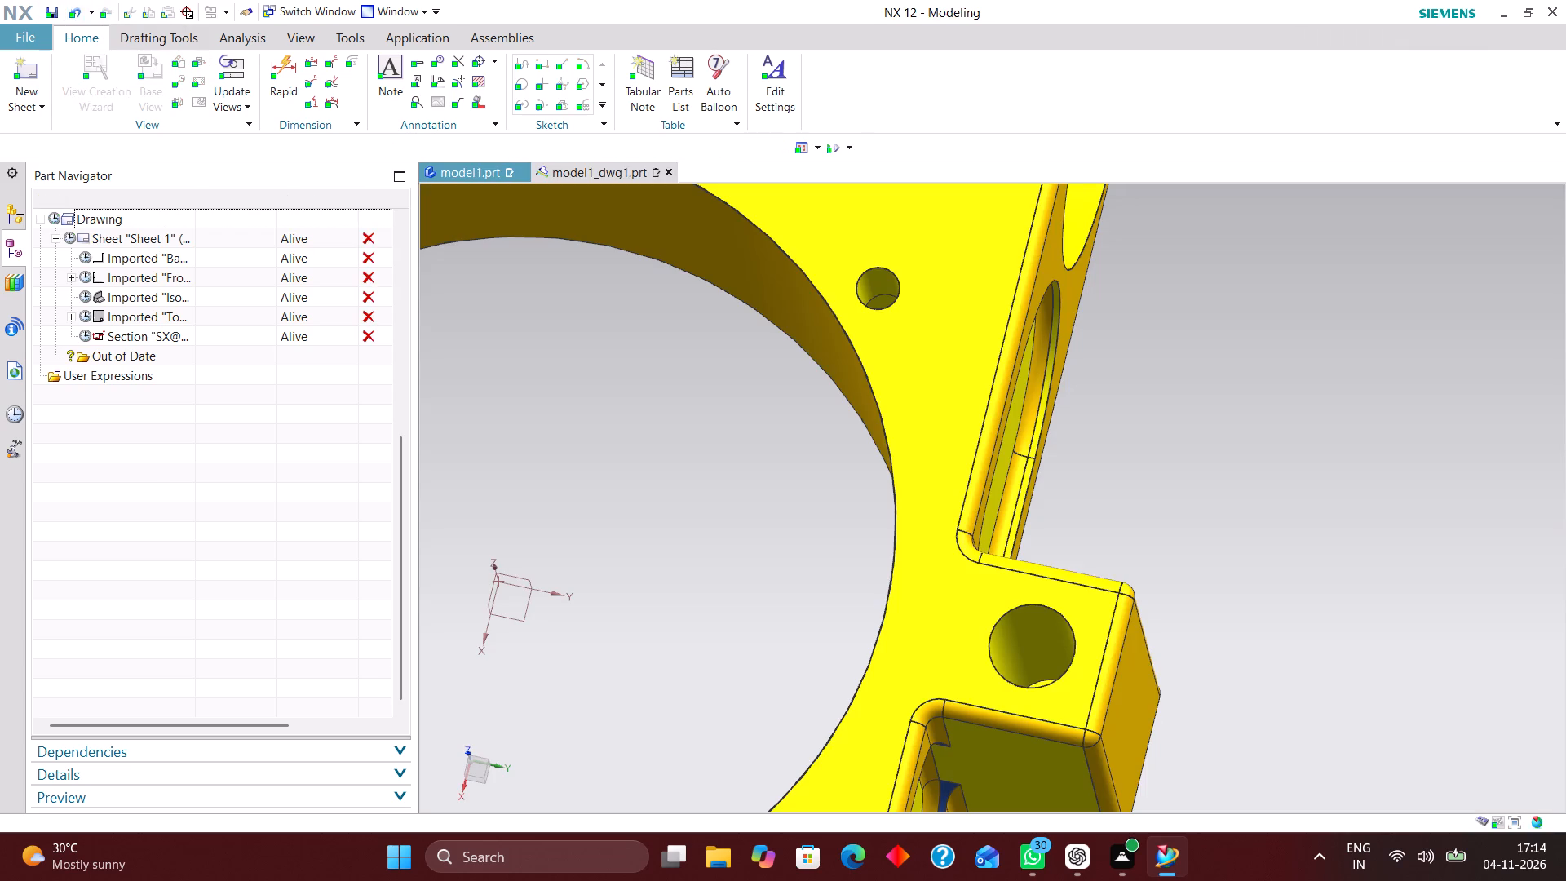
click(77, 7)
Reopen the side lug's hole definition in the model to check its dimensions, and cancel out of it.
scroll(941, 502, down, 2)
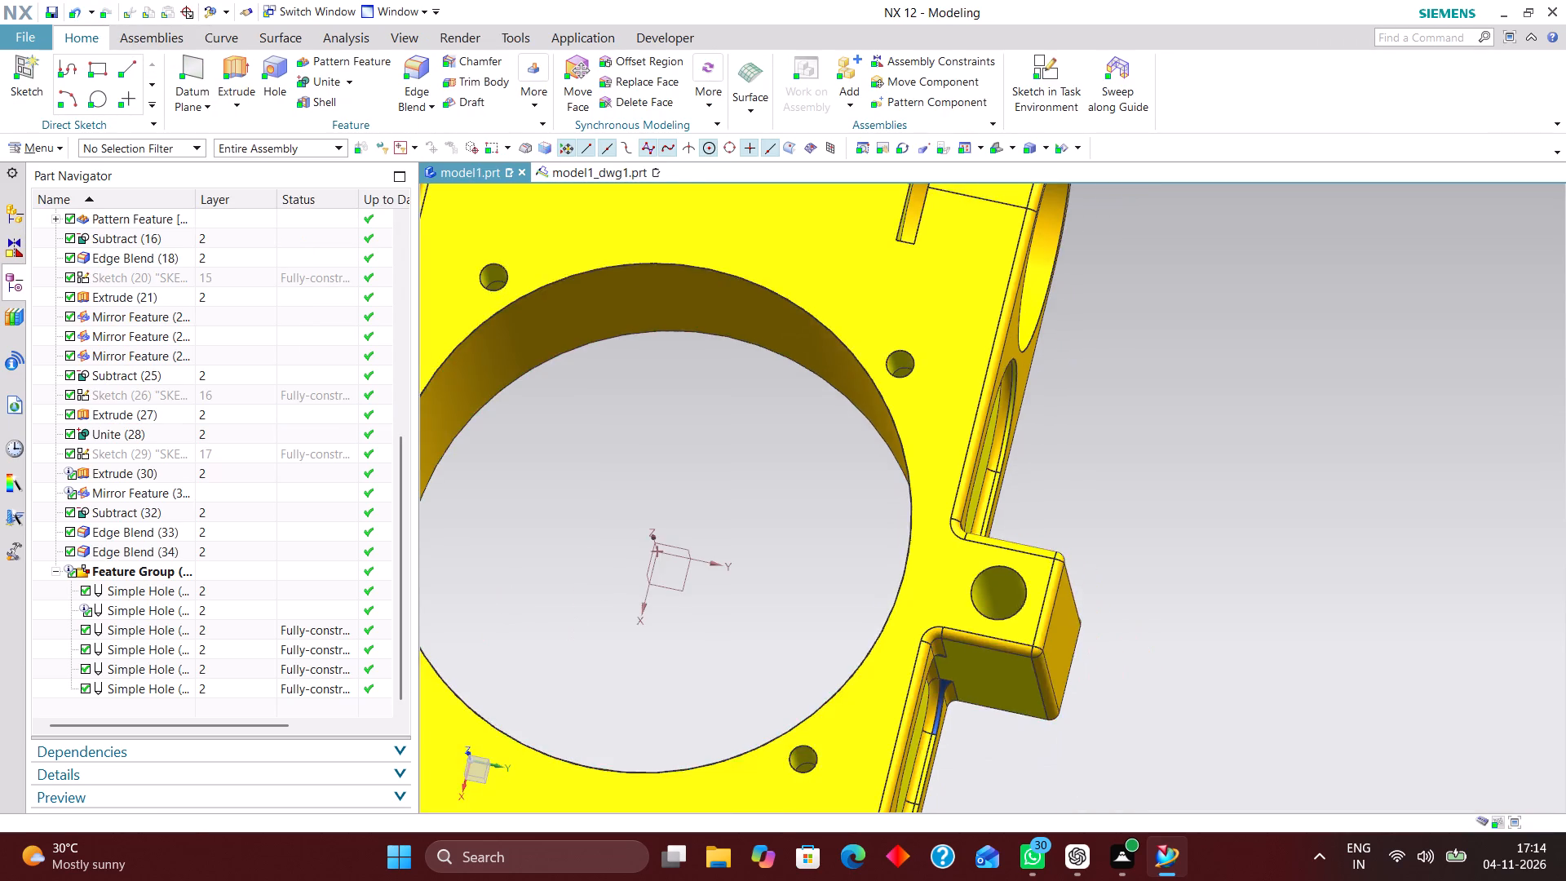
middle_drag(989, 602, 956, 455)
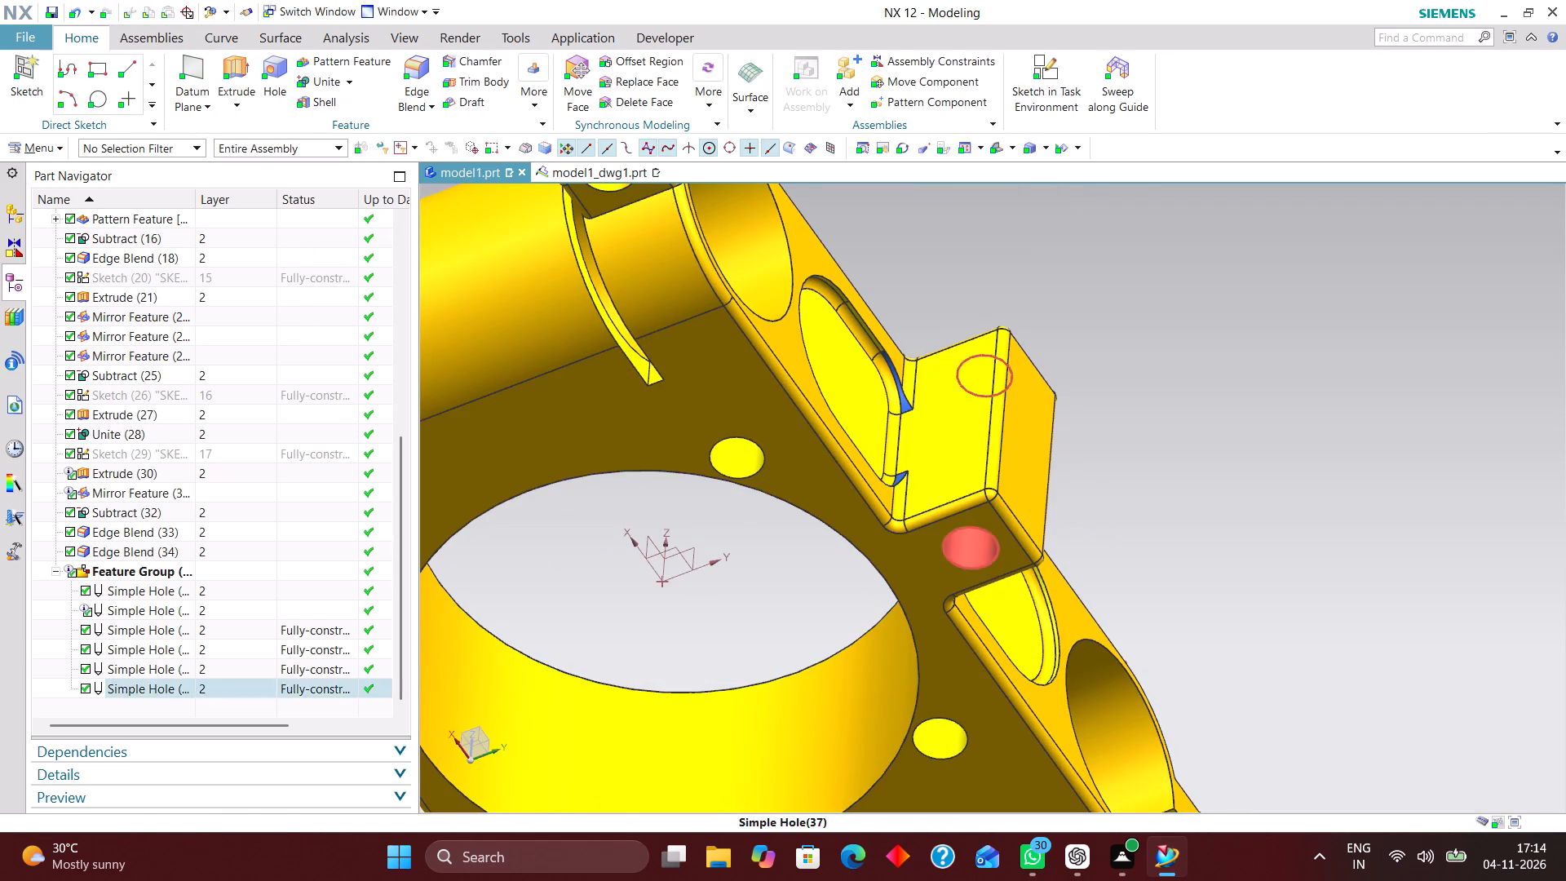
double_click(981, 549)
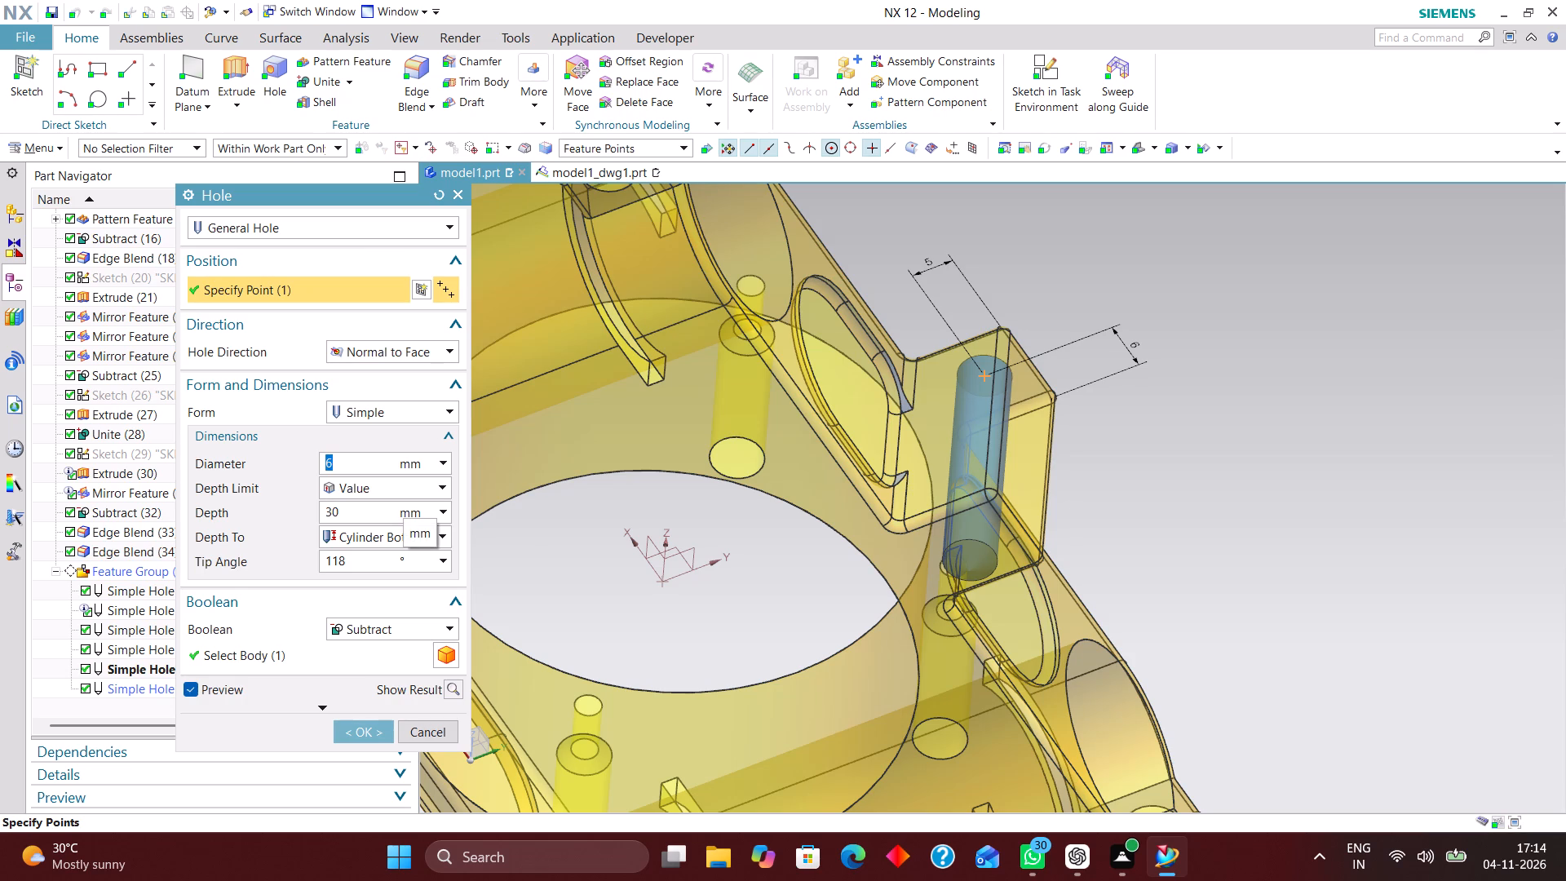
click(442, 726)
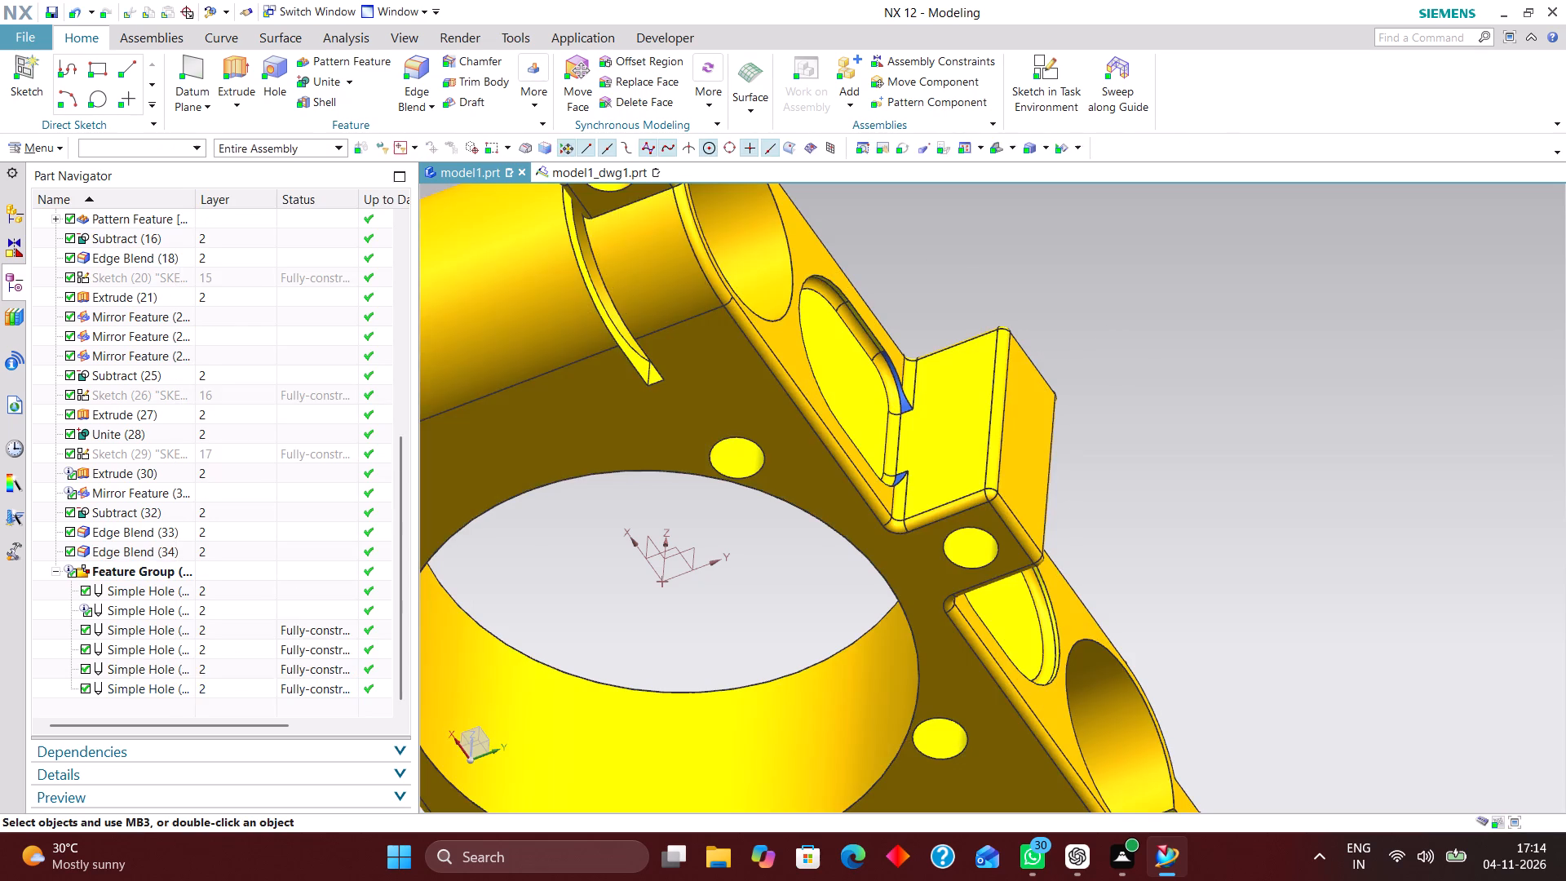
Return to the model1_dwg1 drawing and check the section A-A view on the sheet.
click(580, 171)
scroll(617, 395, down, 5)
scroll(845, 475, down, 1)
scroll(831, 440, up, 4)
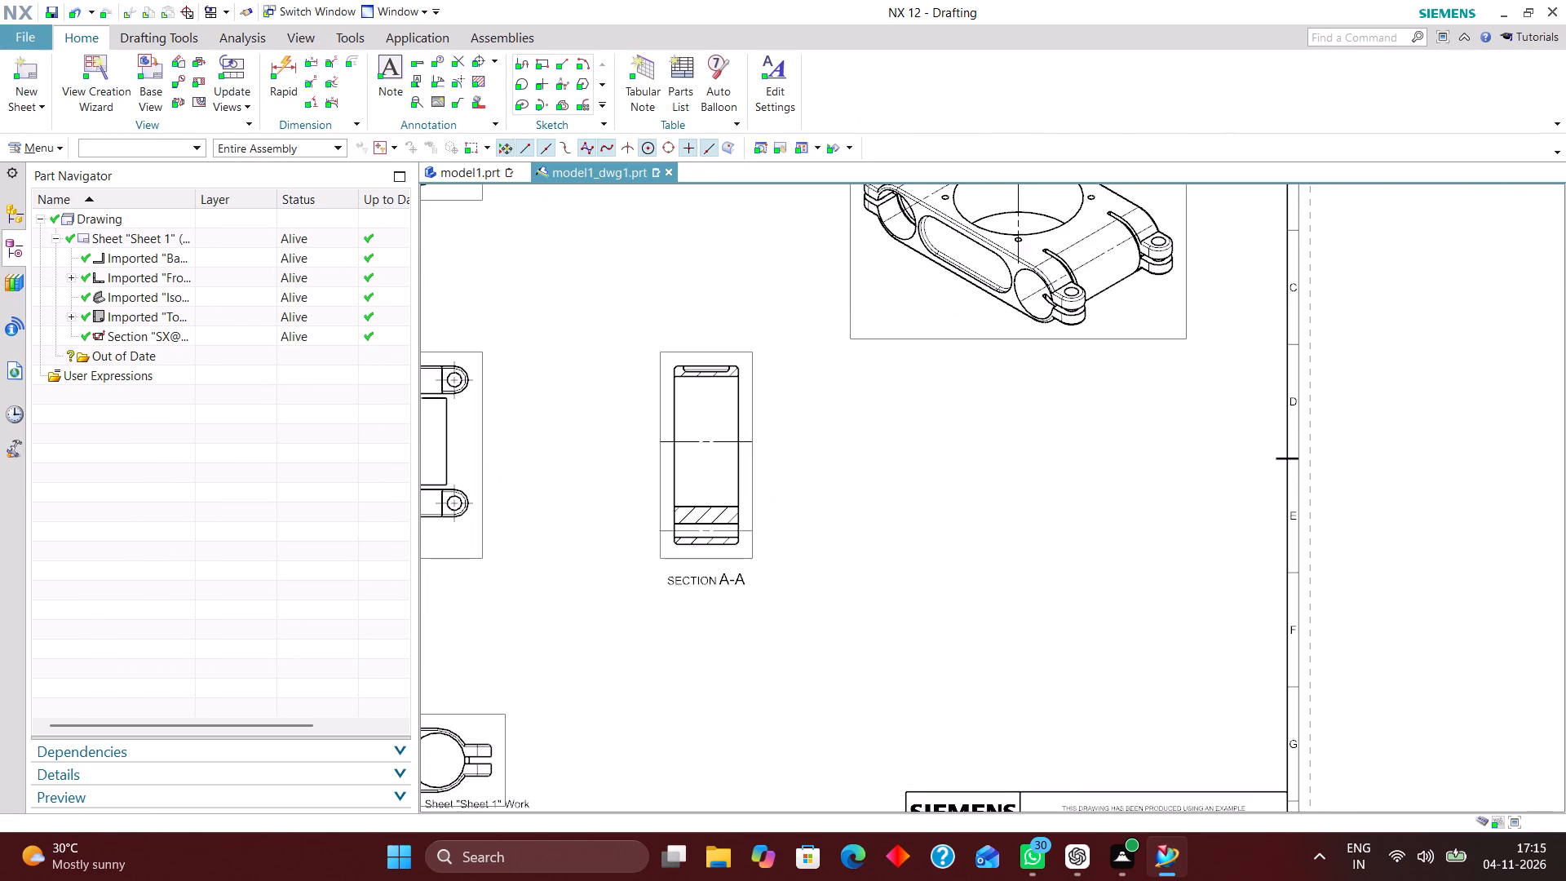
right_drag(857, 438, 751, 542)
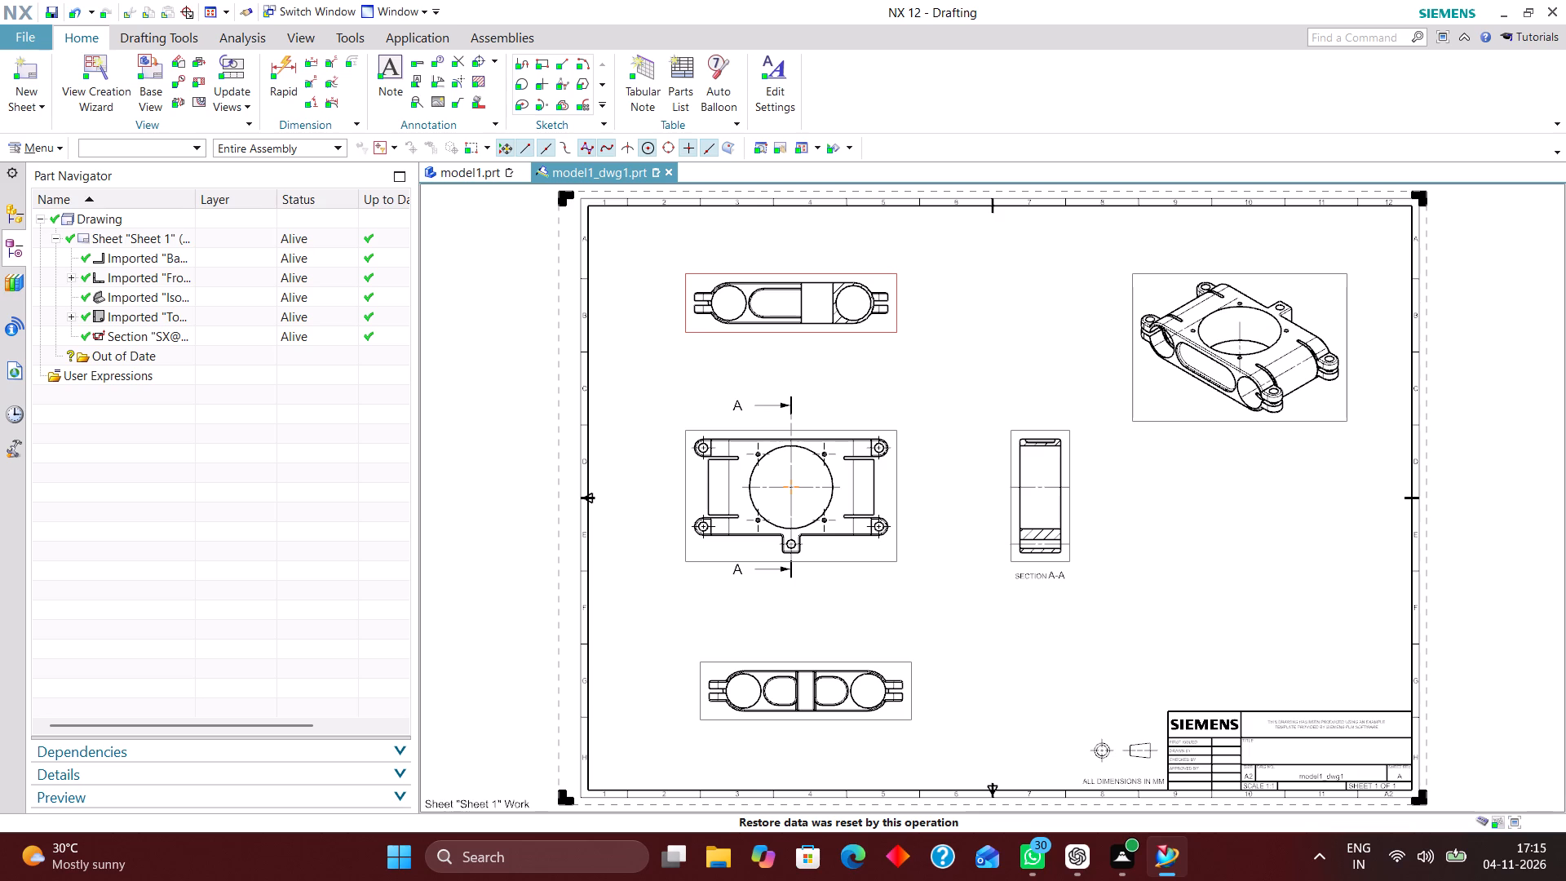
scroll(1104, 453, up, 6)
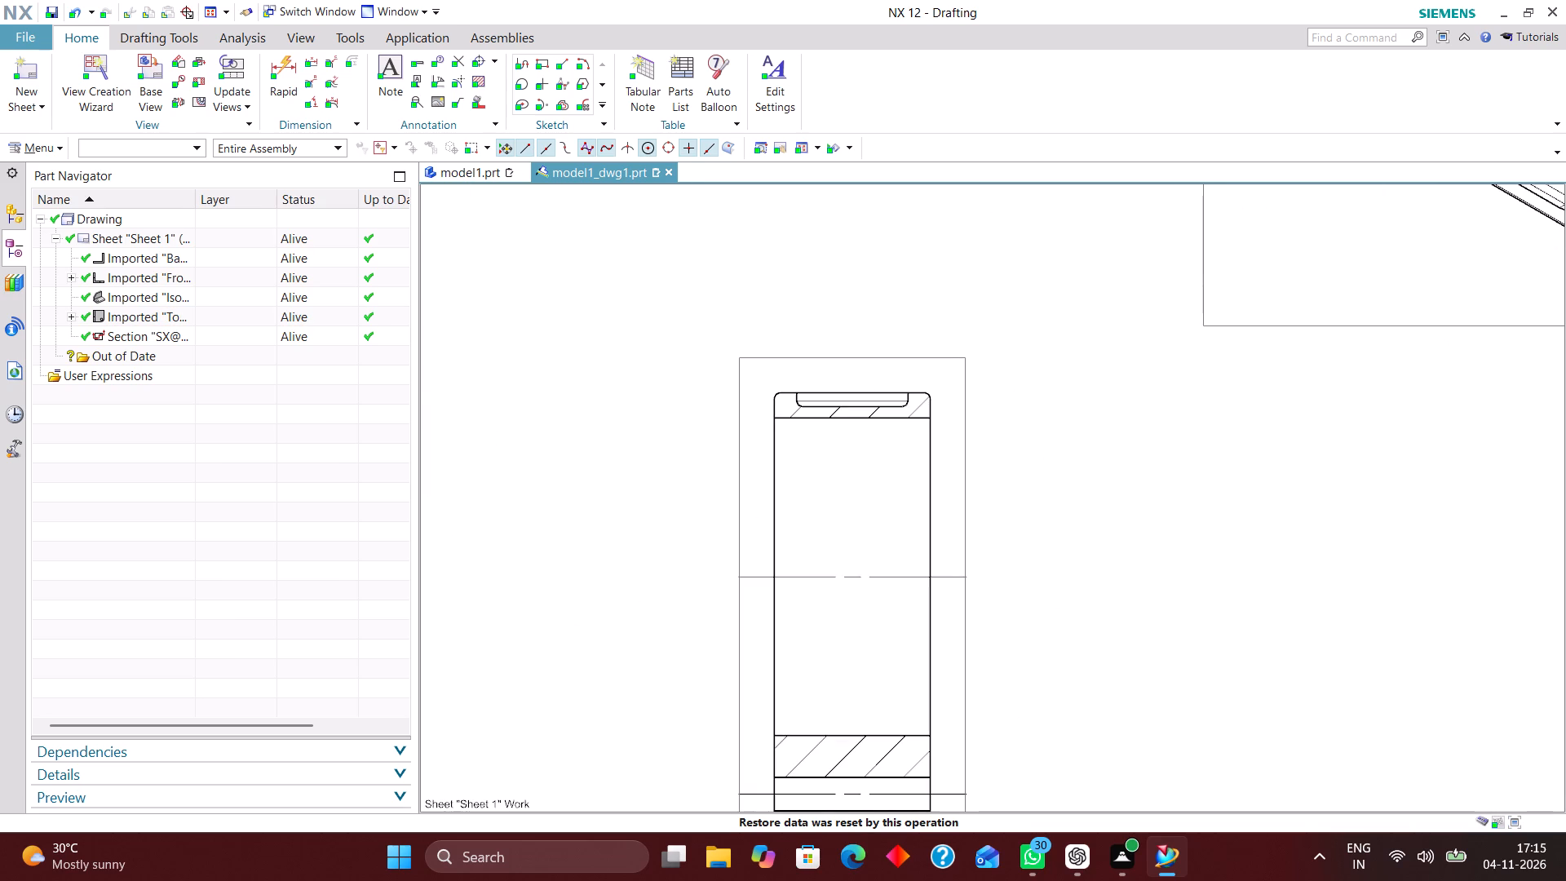
Open the drafting preferences and change the arrowhead type for leader and dimension side 1.
click(38, 145)
click(84, 343)
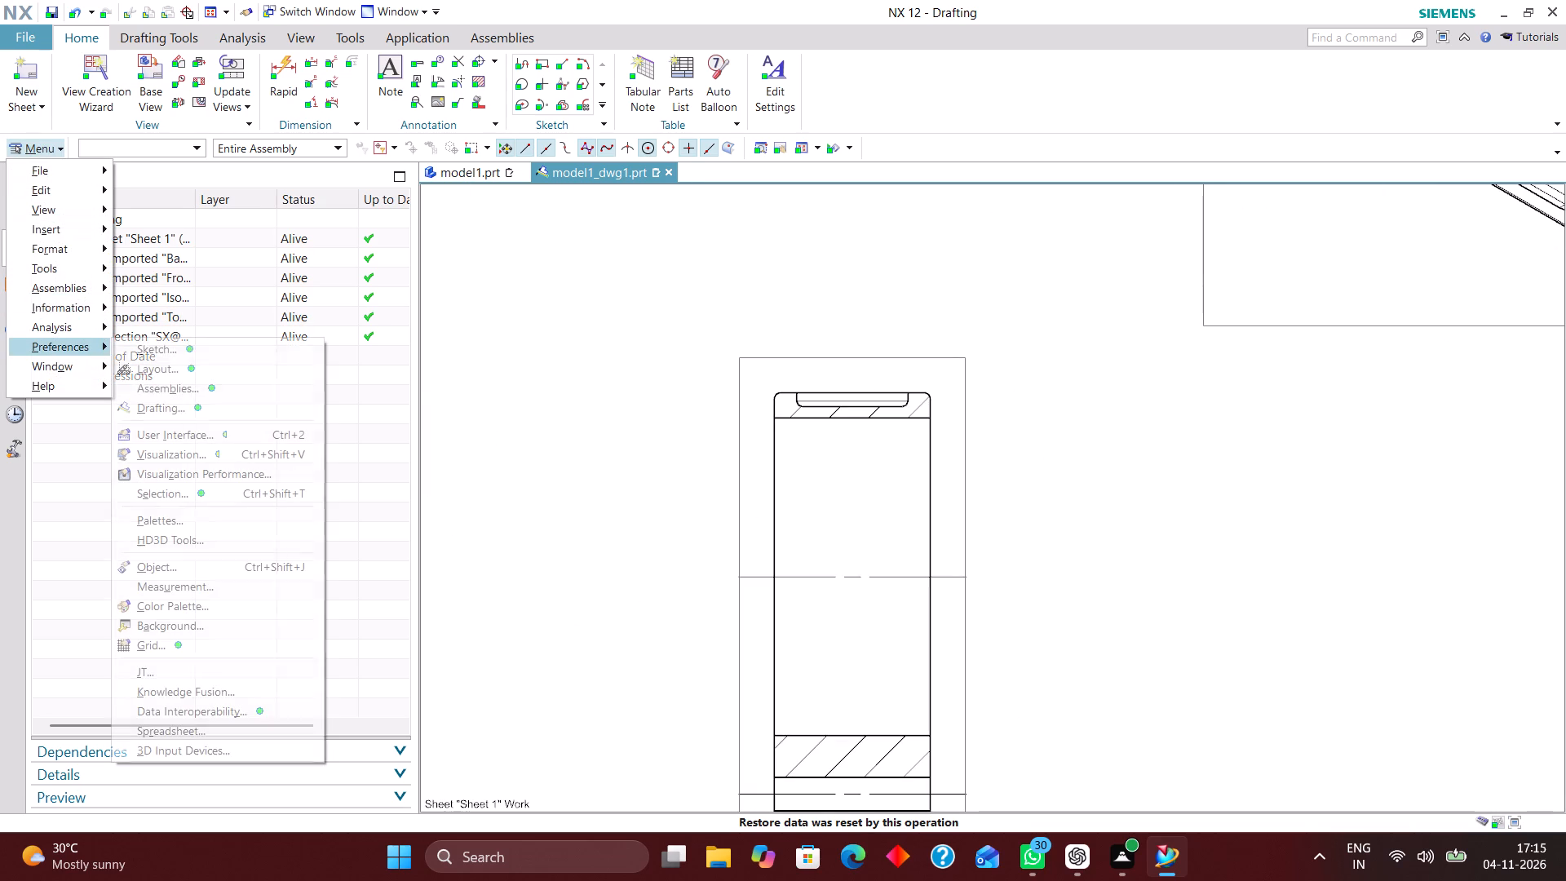
click(214, 410)
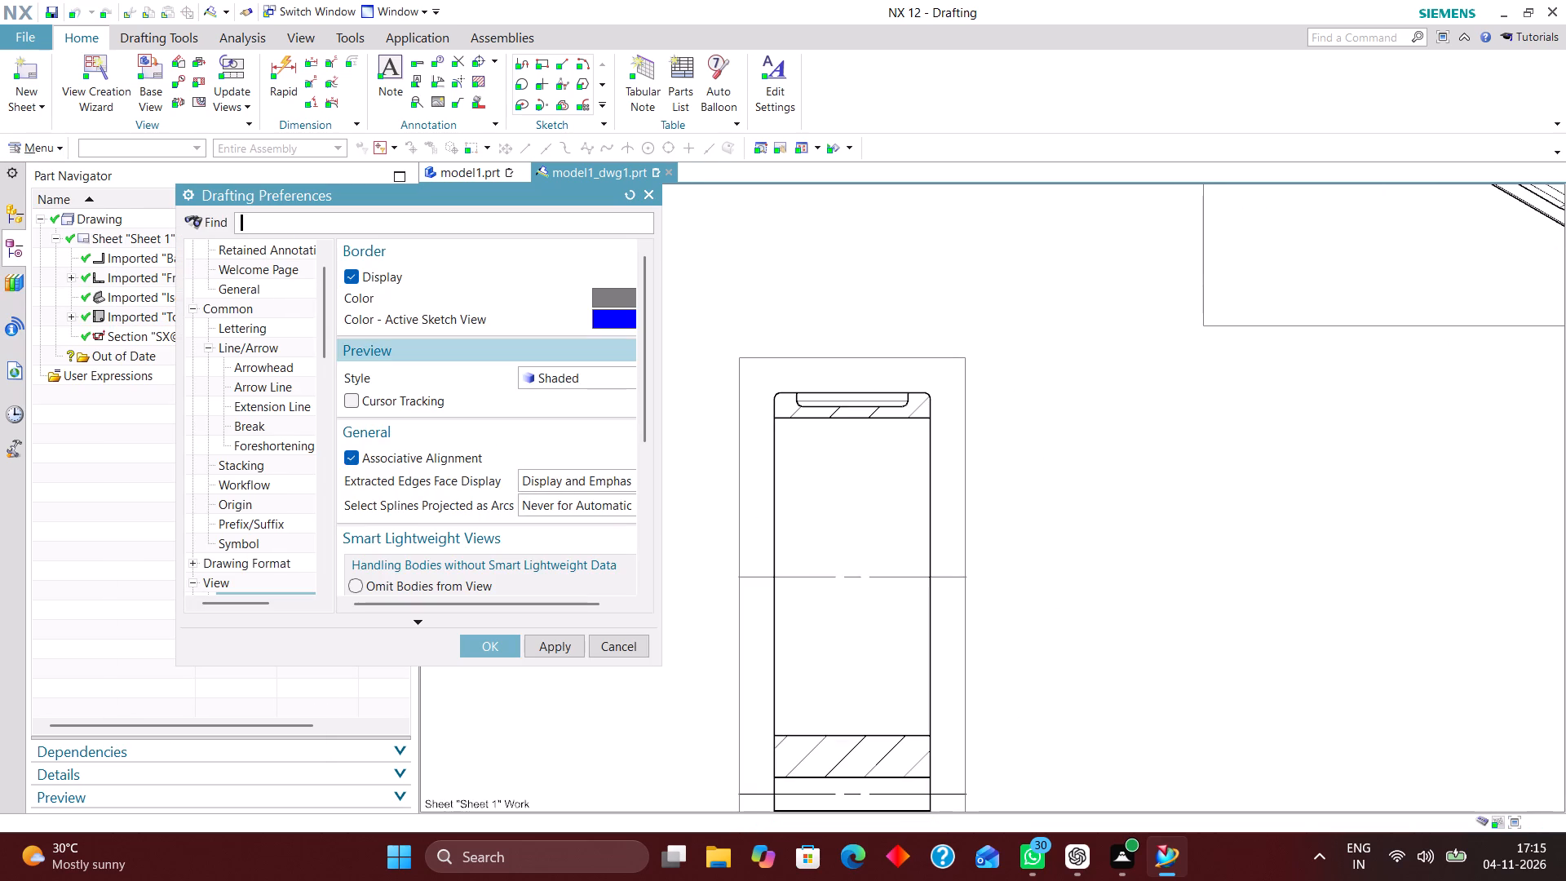
click(272, 365)
click(596, 401)
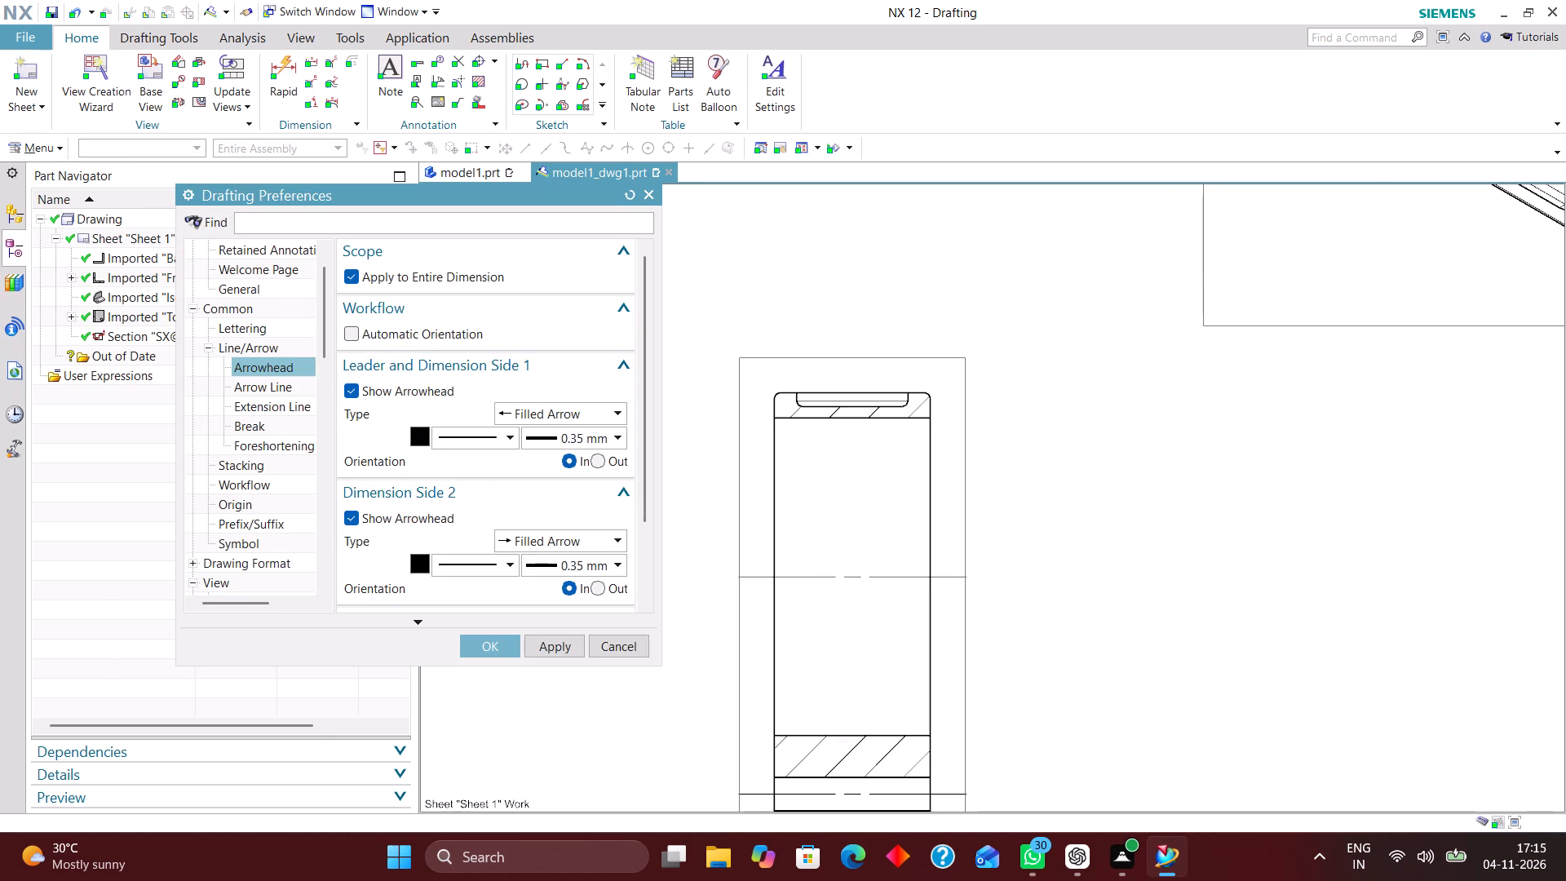
click(592, 415)
click(564, 473)
scroll(487, 449, down, 2)
Set the extension line gap to 2 in the drafting preferences.
click(281, 410)
scroll(551, 407, down, 4)
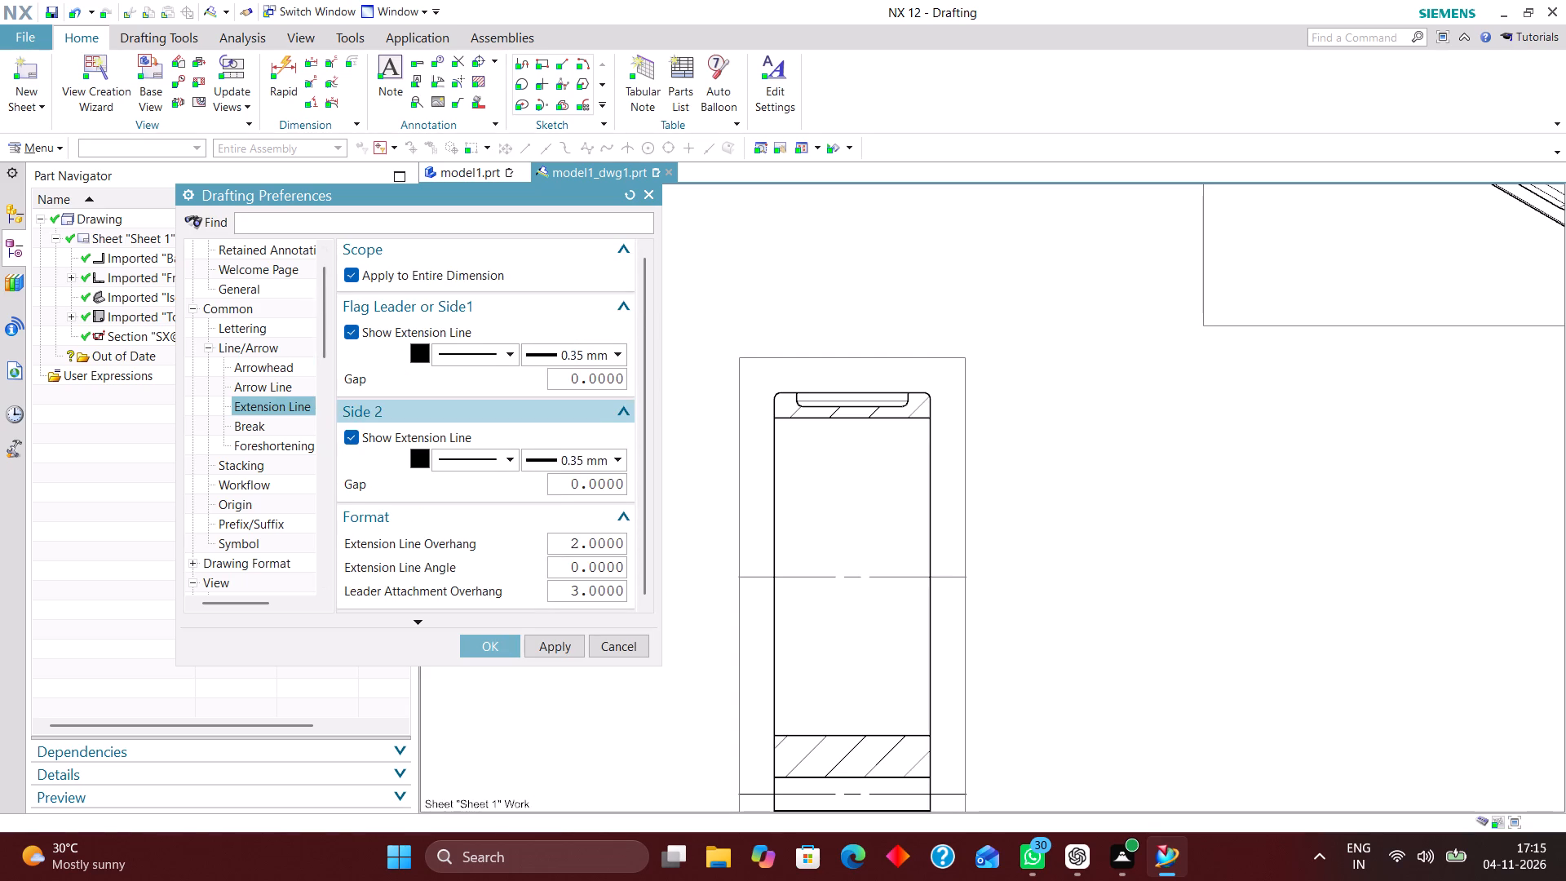
scroll(405, 451, down, 1)
drag(564, 375, 724, 383)
key(2)
key(Return)
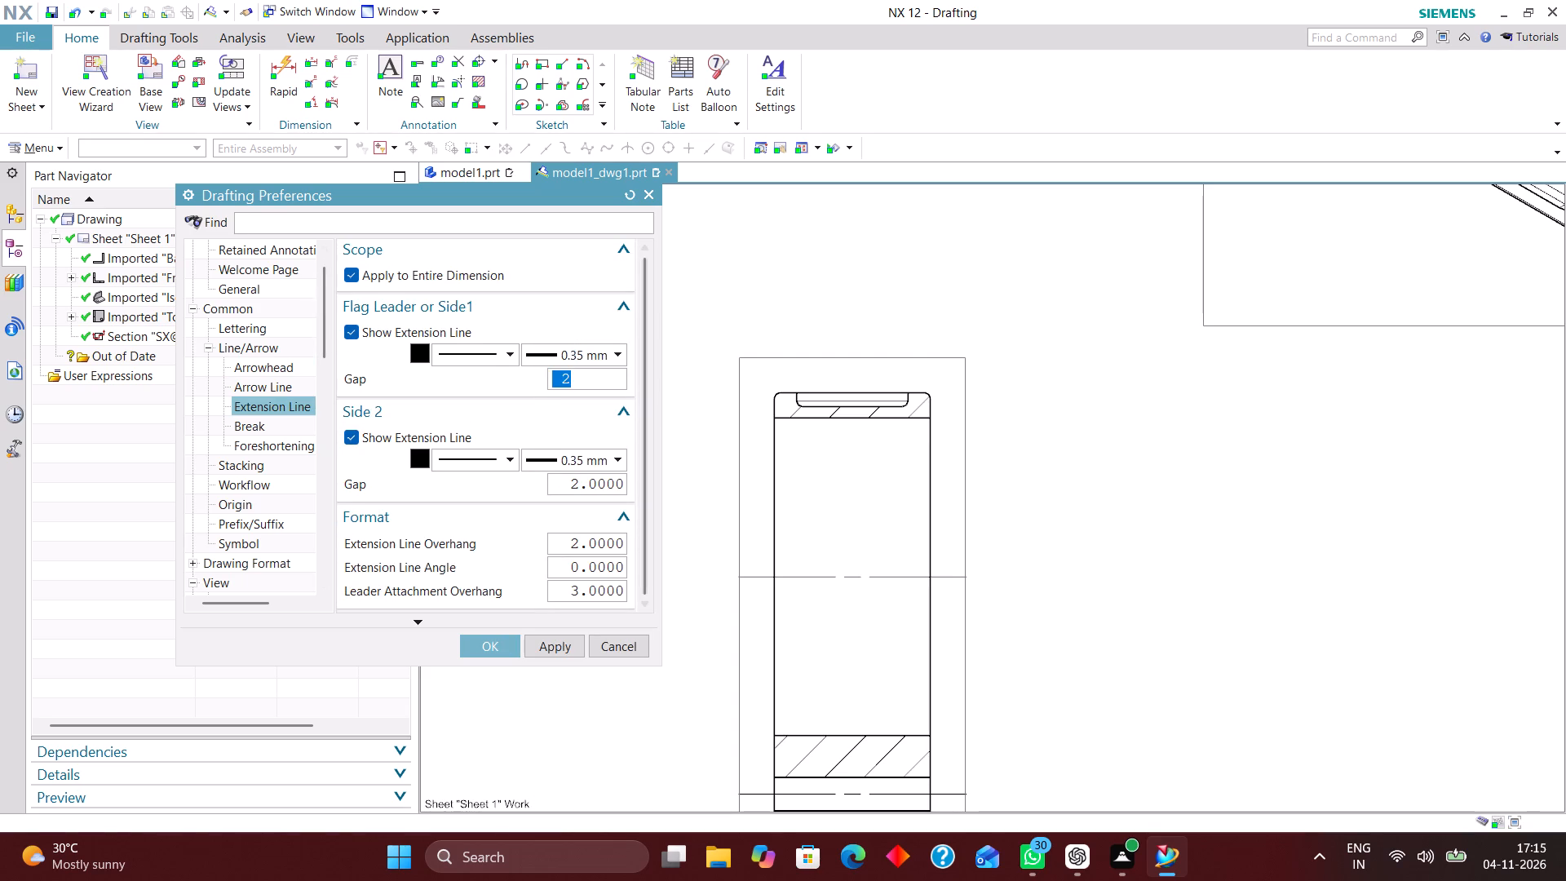
Change the dimension text's decimal delimiter from a comma to a period and accept the drafting preferences.
scroll(227, 422, down, 13)
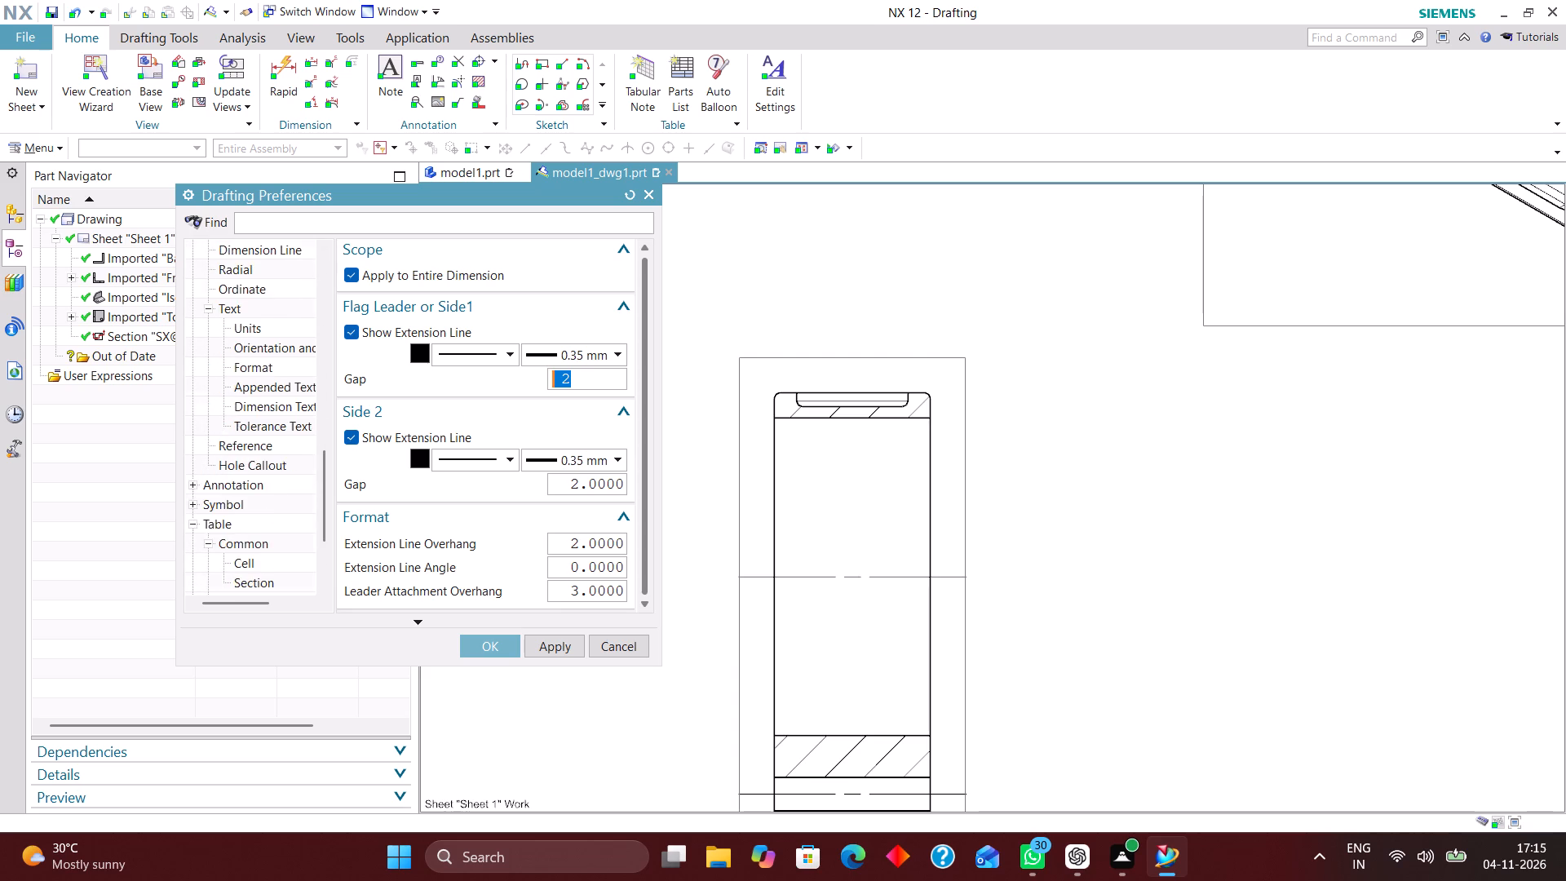
scroll(265, 386, up, 1)
click(276, 327)
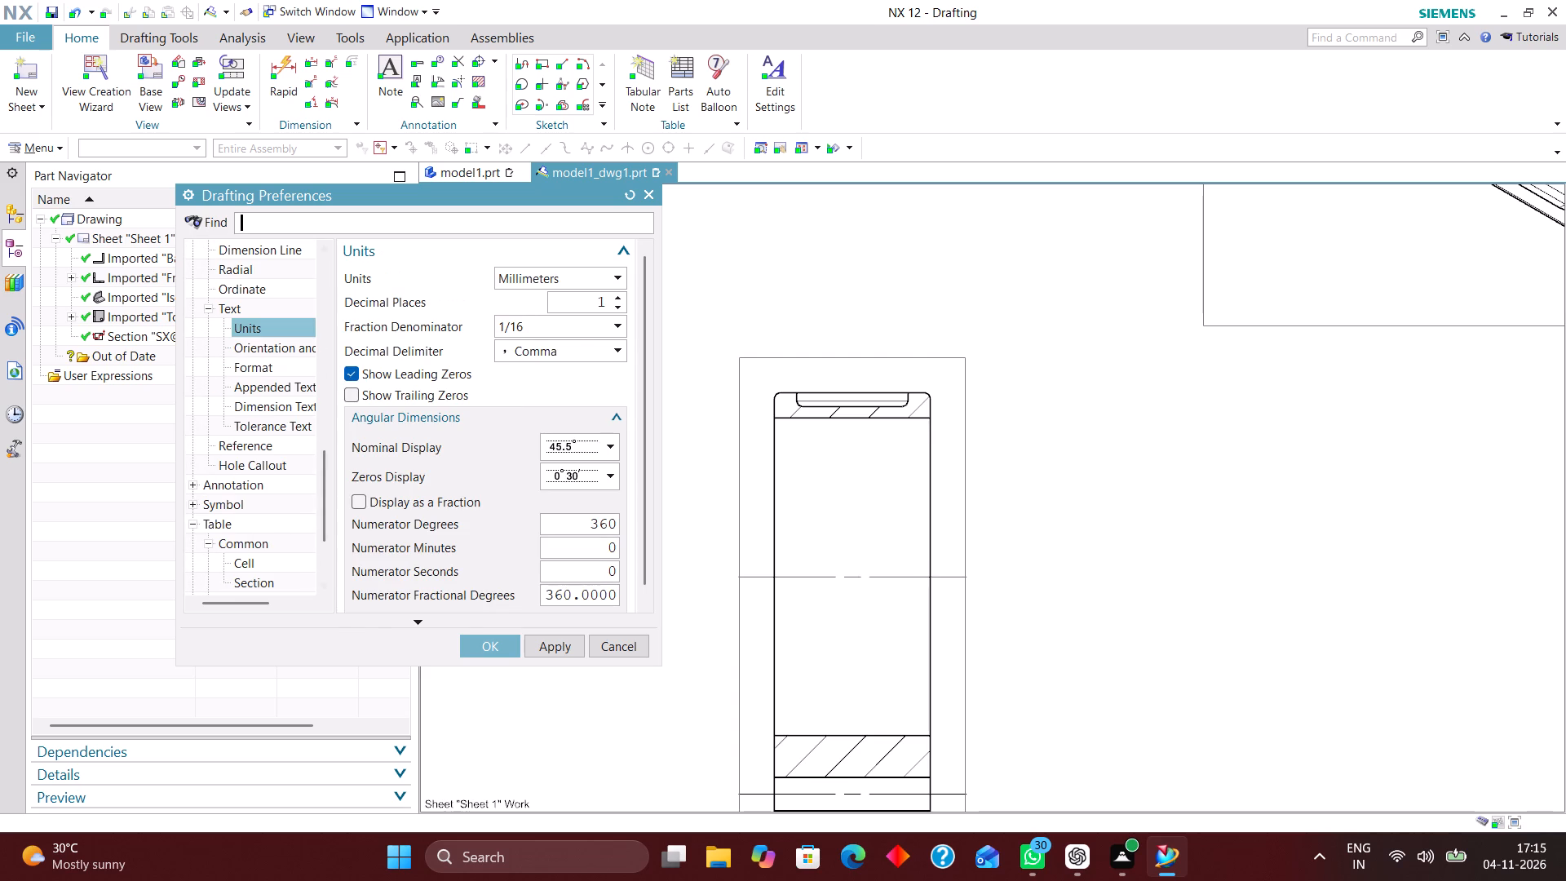
click(540, 344)
click(537, 365)
click(501, 648)
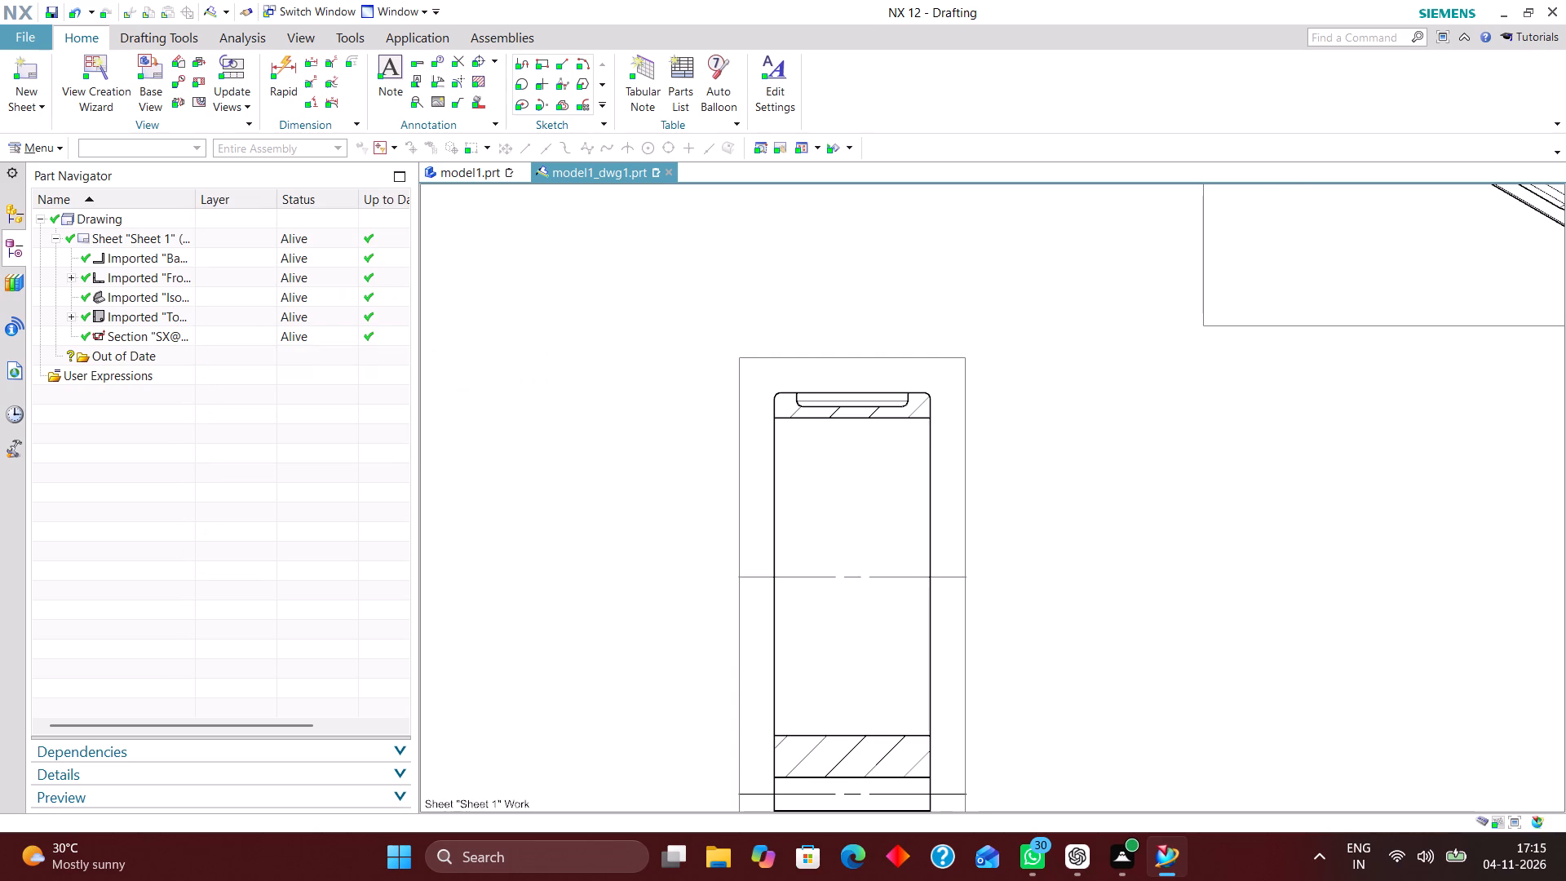
Add an Inferred rapid dimension for the depth of the upper pocket in section A-A, placed outside the view.
scroll(616, 428, down, 4)
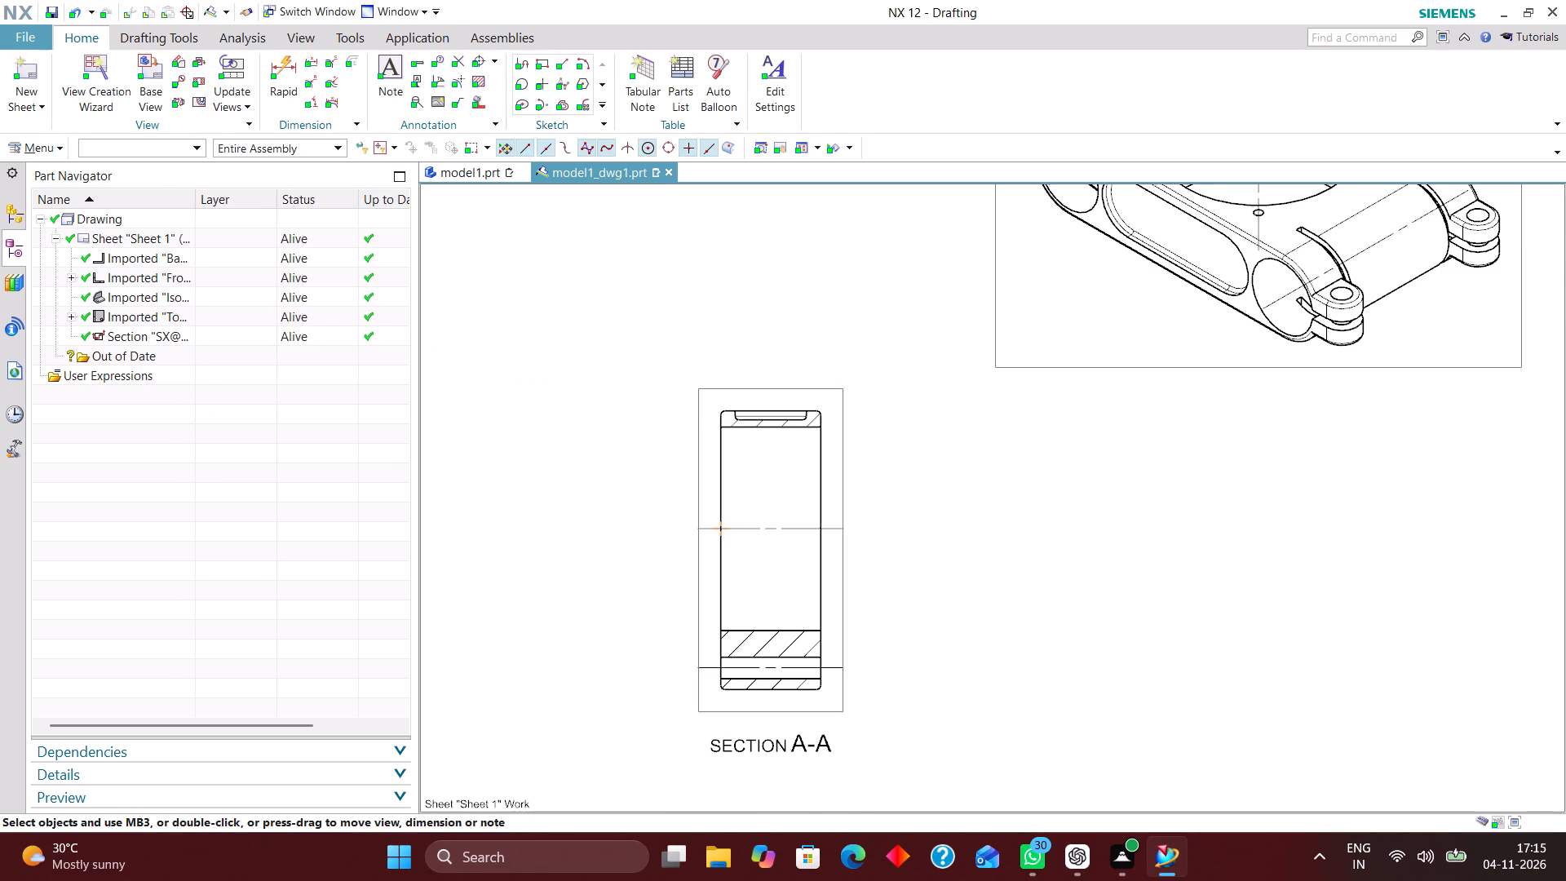
scroll(795, 396, up, 1)
click(288, 64)
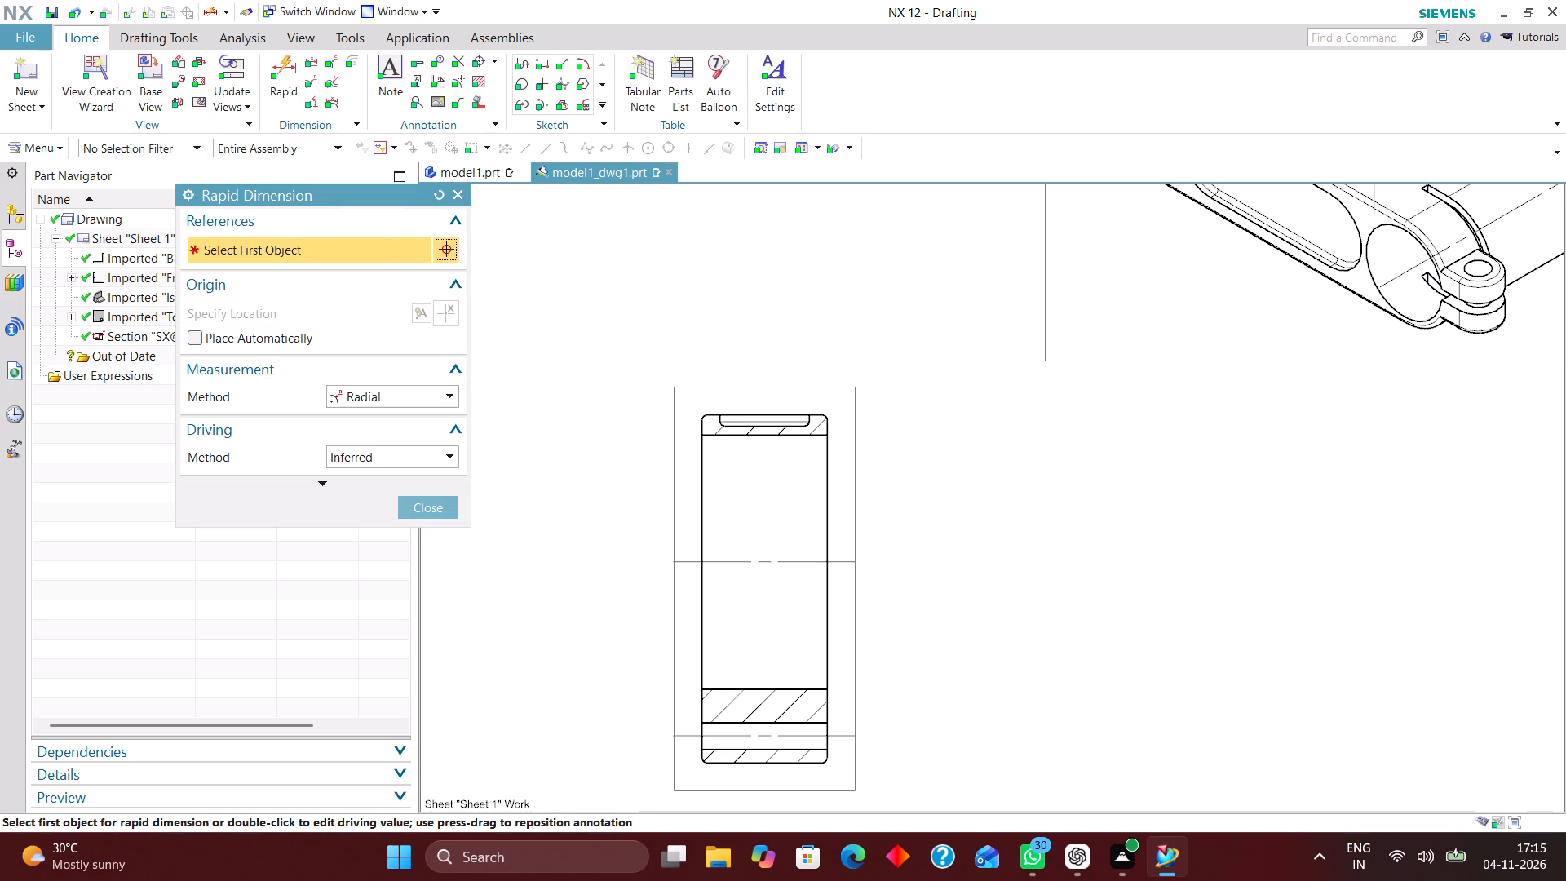
click(436, 389)
click(426, 414)
scroll(759, 413, up, 5)
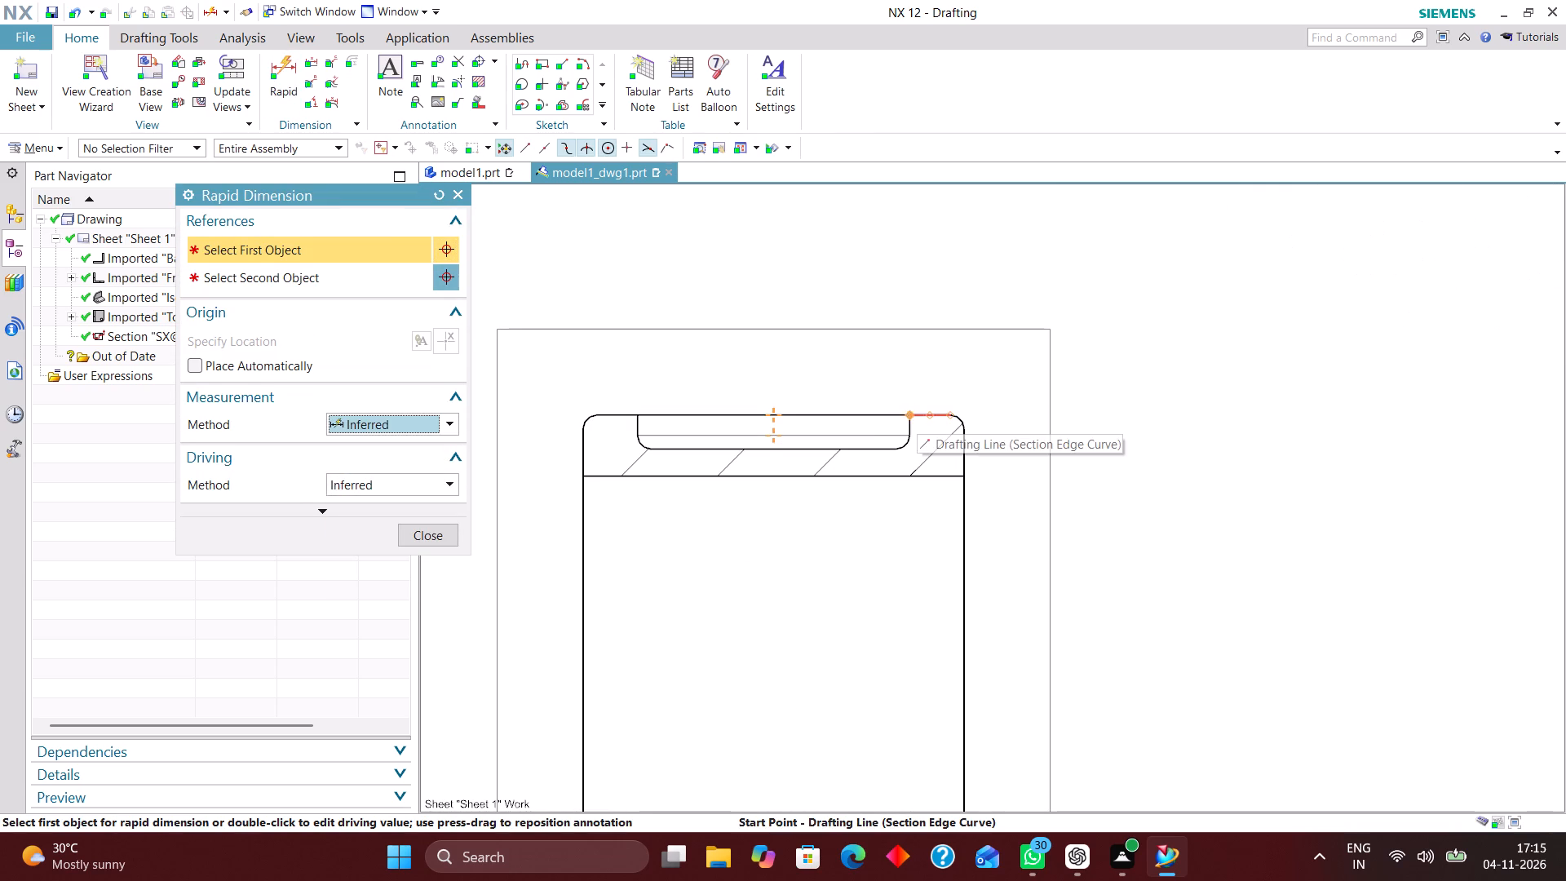
click(913, 410)
click(893, 445)
scroll(775, 361, down, 2)
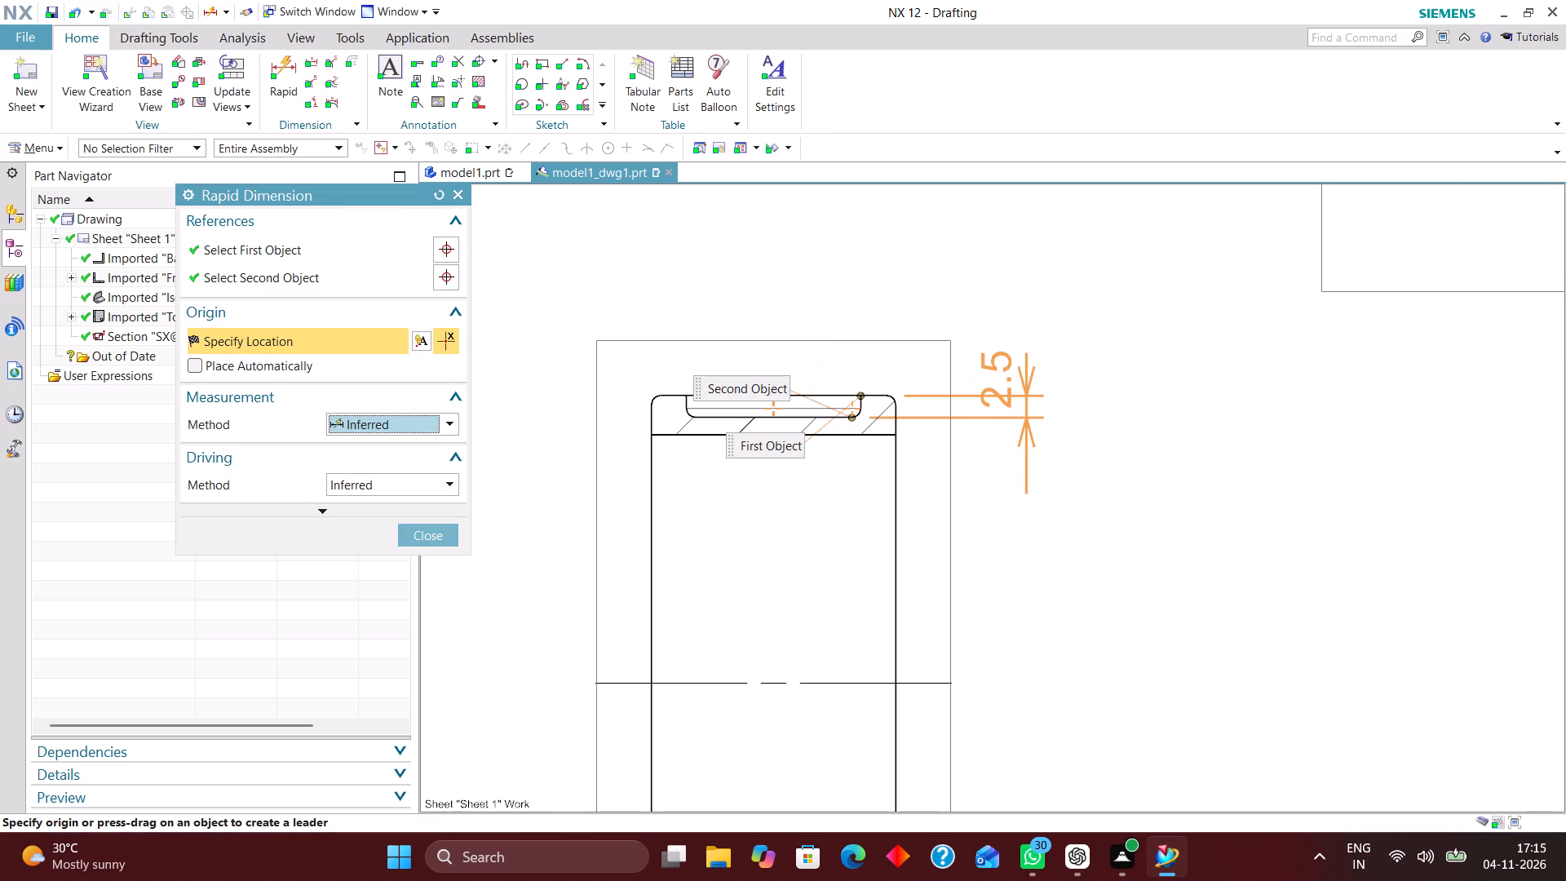
click(1073, 286)
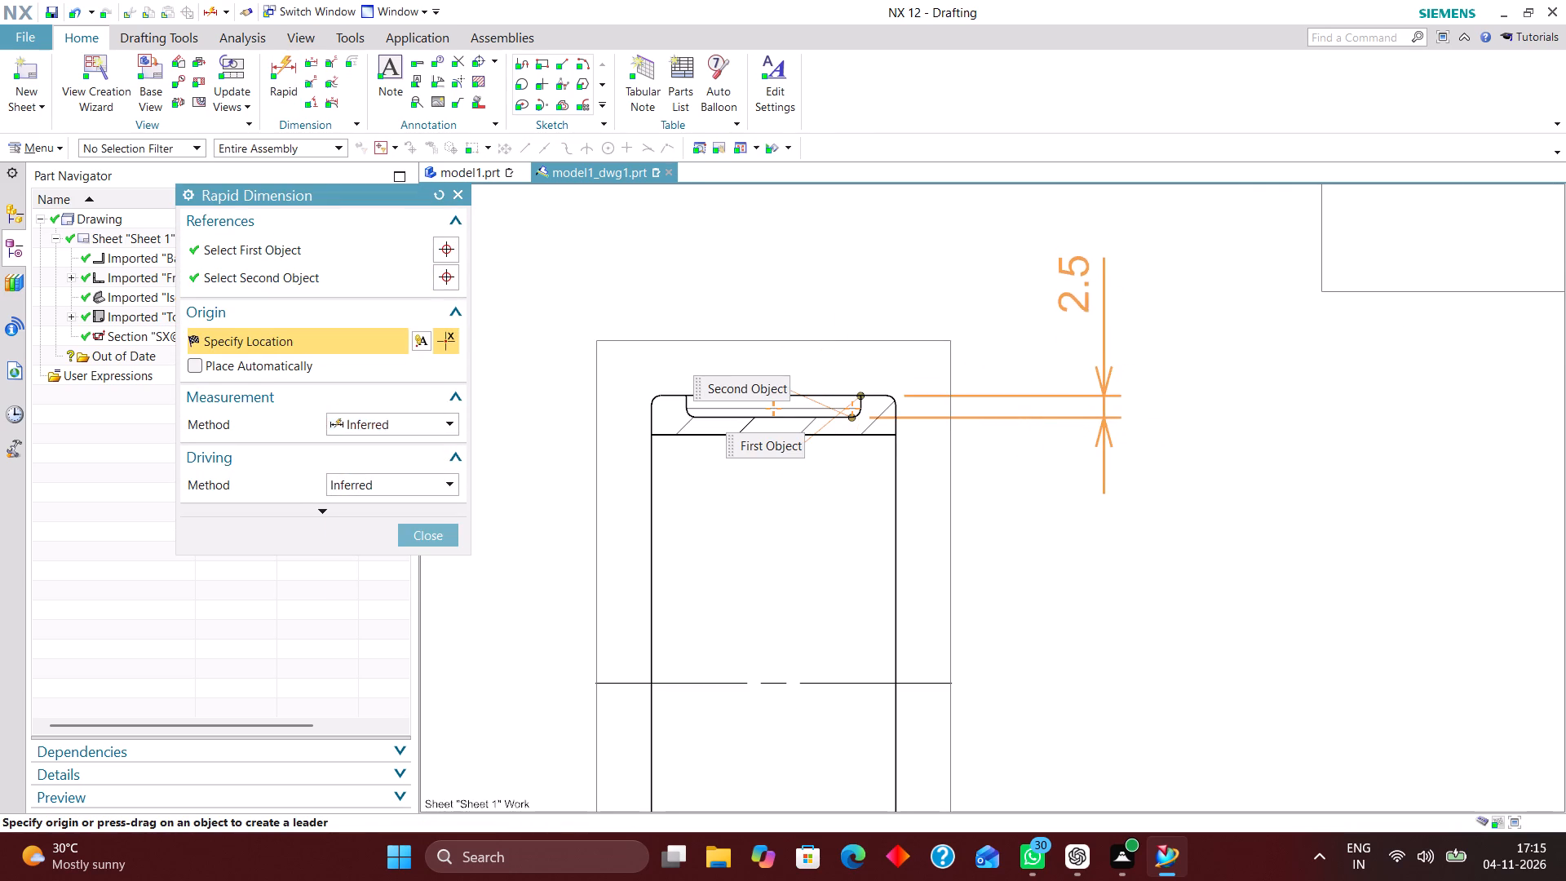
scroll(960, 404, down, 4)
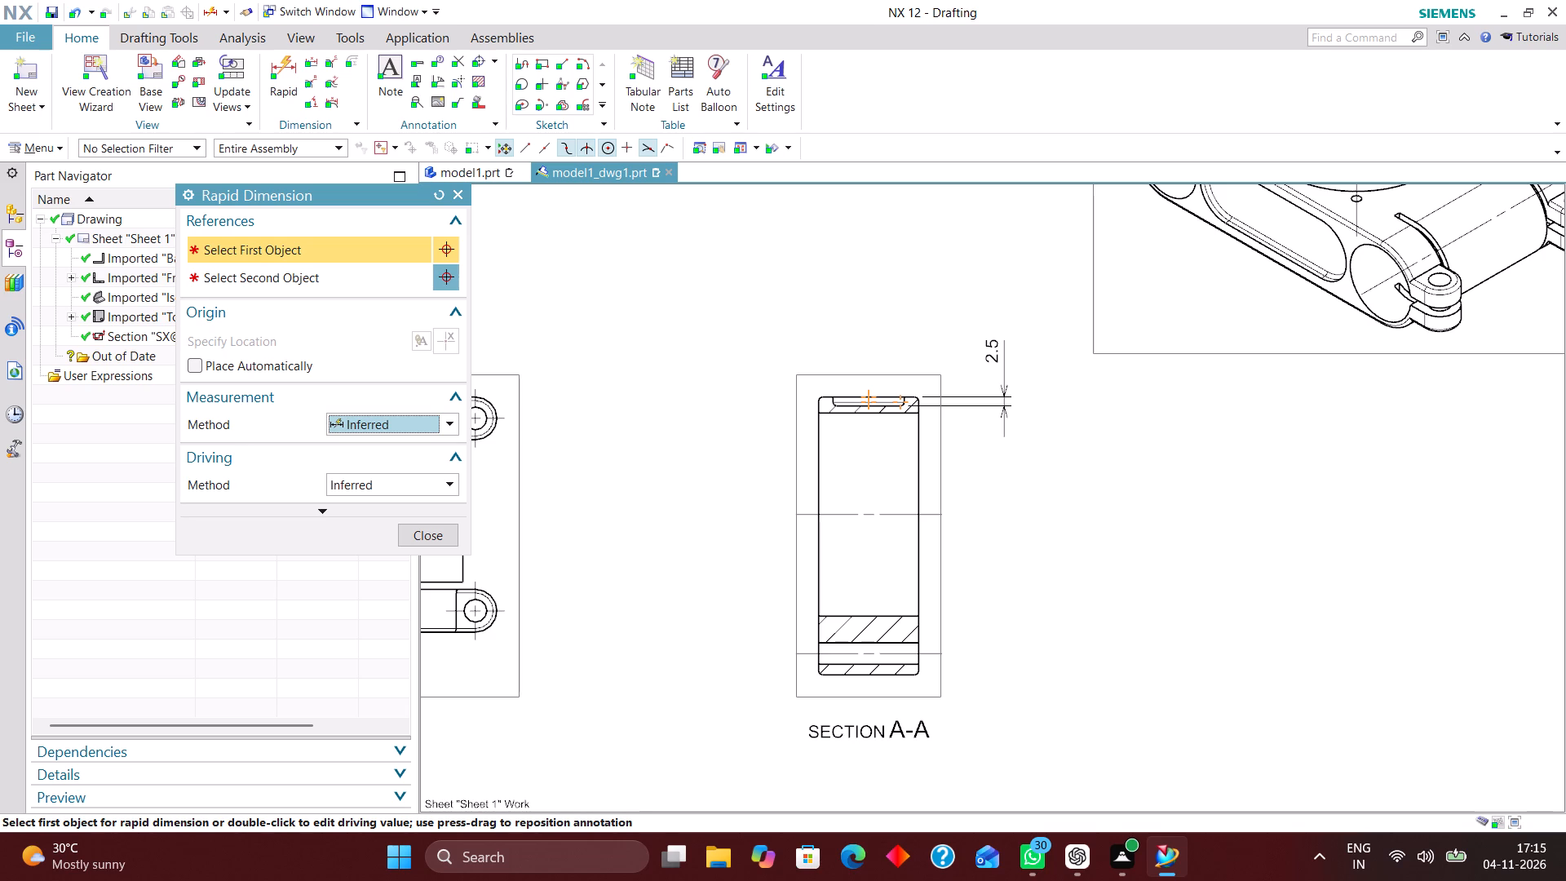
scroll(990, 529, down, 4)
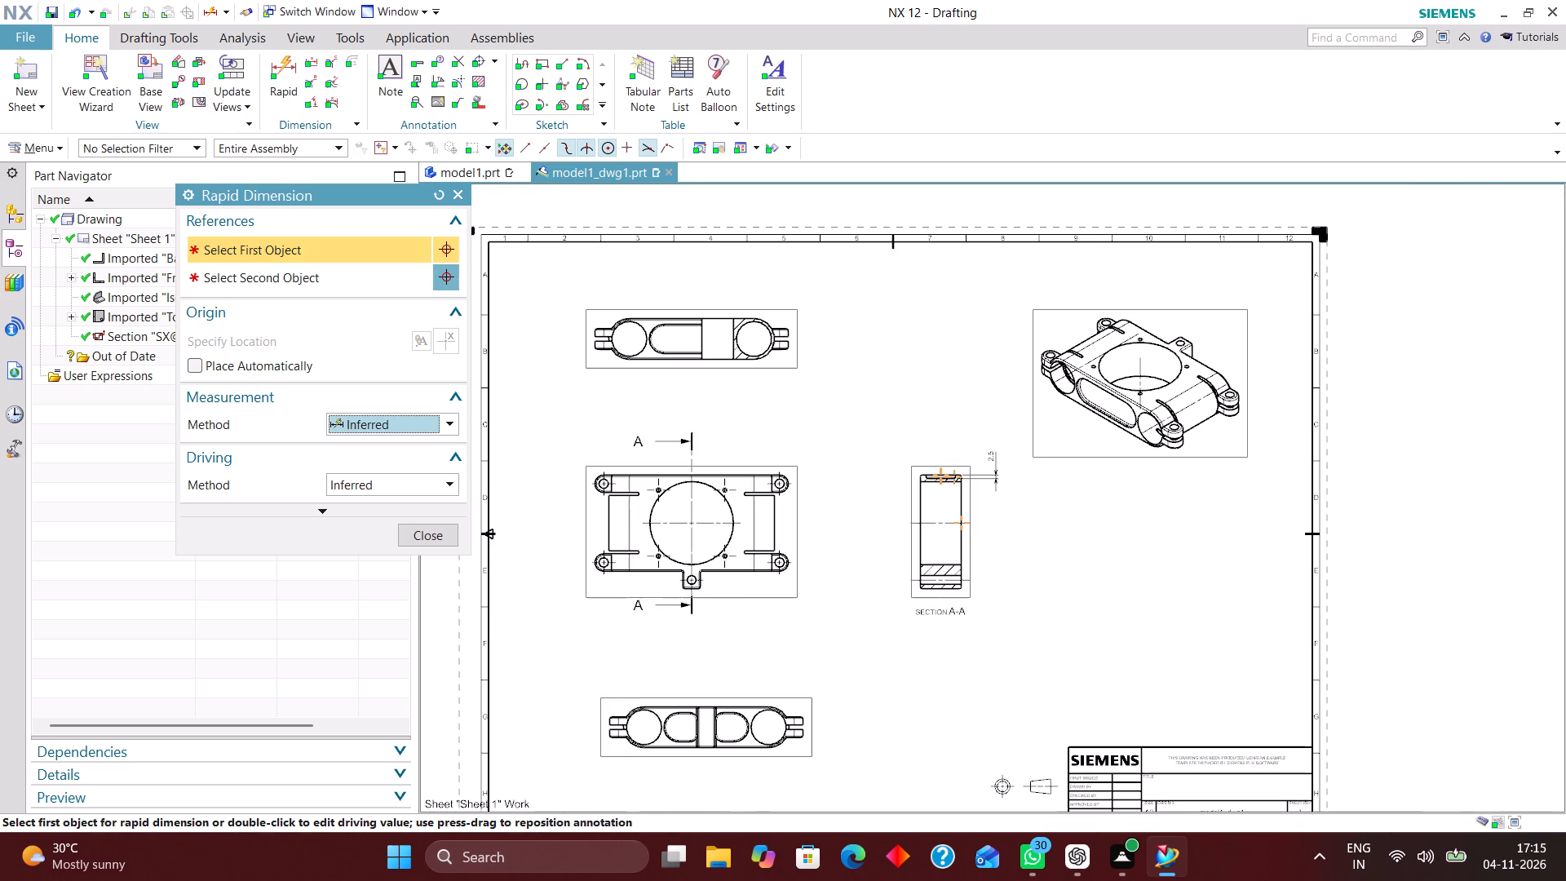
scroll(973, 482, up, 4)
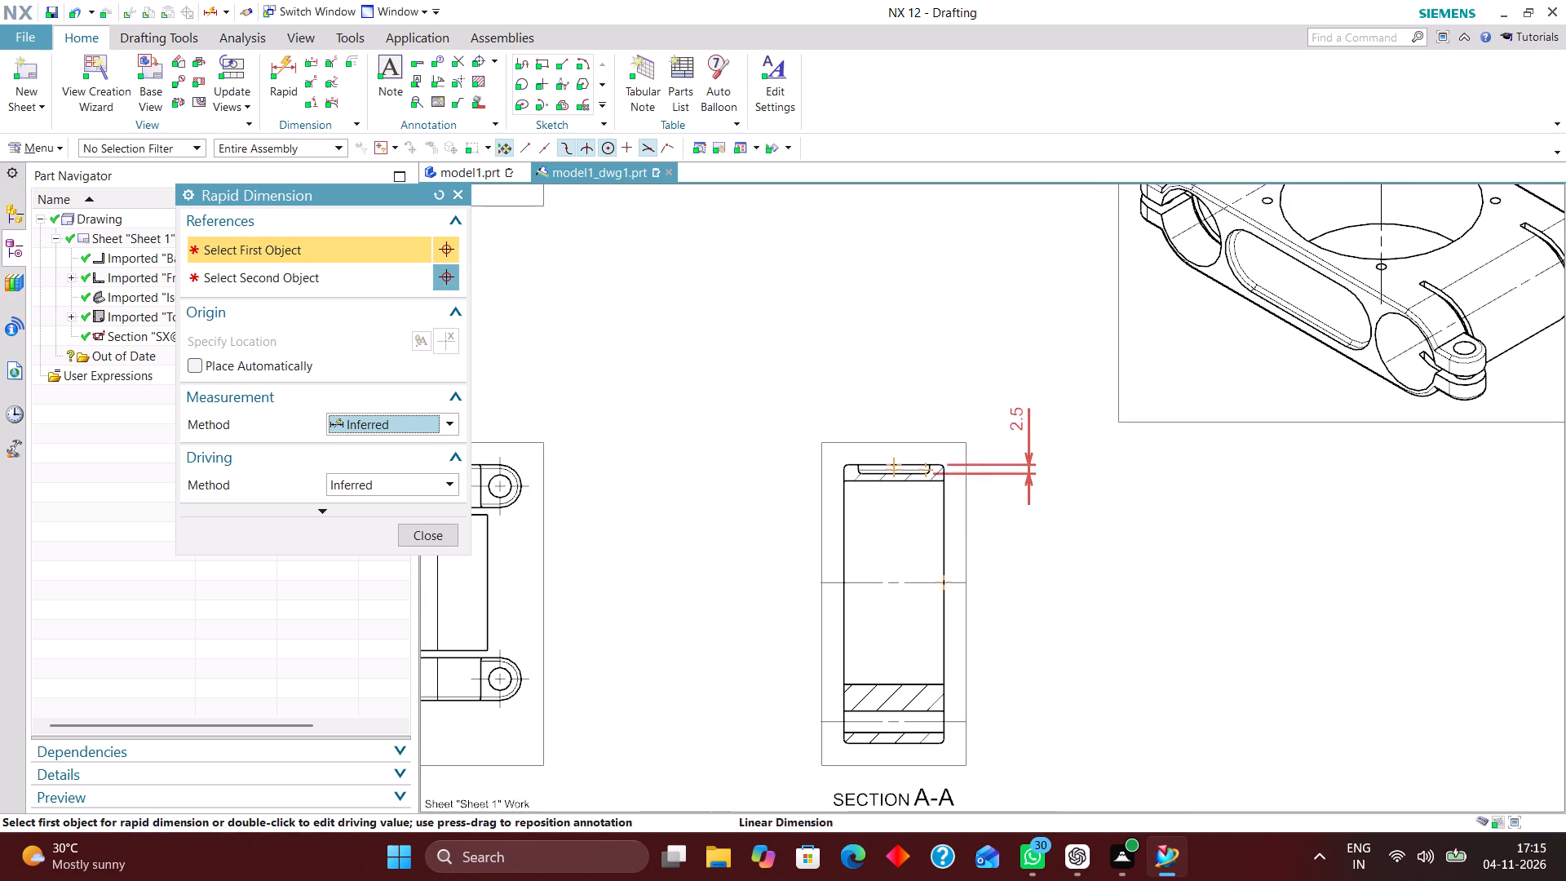
Add an Inferred rapid dimension for the body's width across the bottom of section A-A, placed beneath the view.
scroll(923, 410, down, 3)
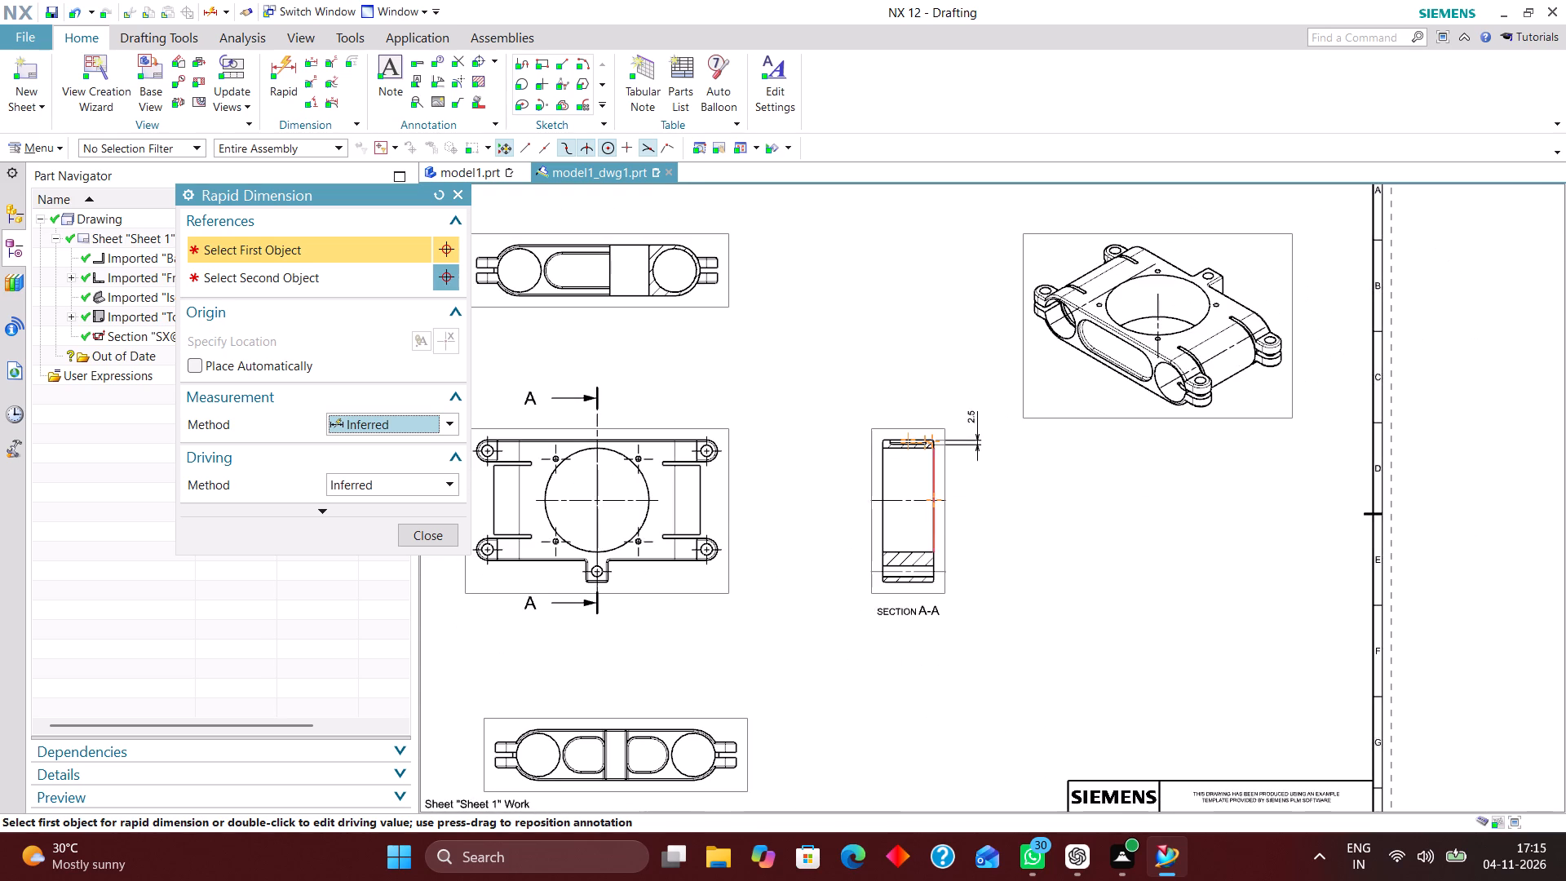
scroll(941, 448, down, 2)
scroll(900, 591, up, 5)
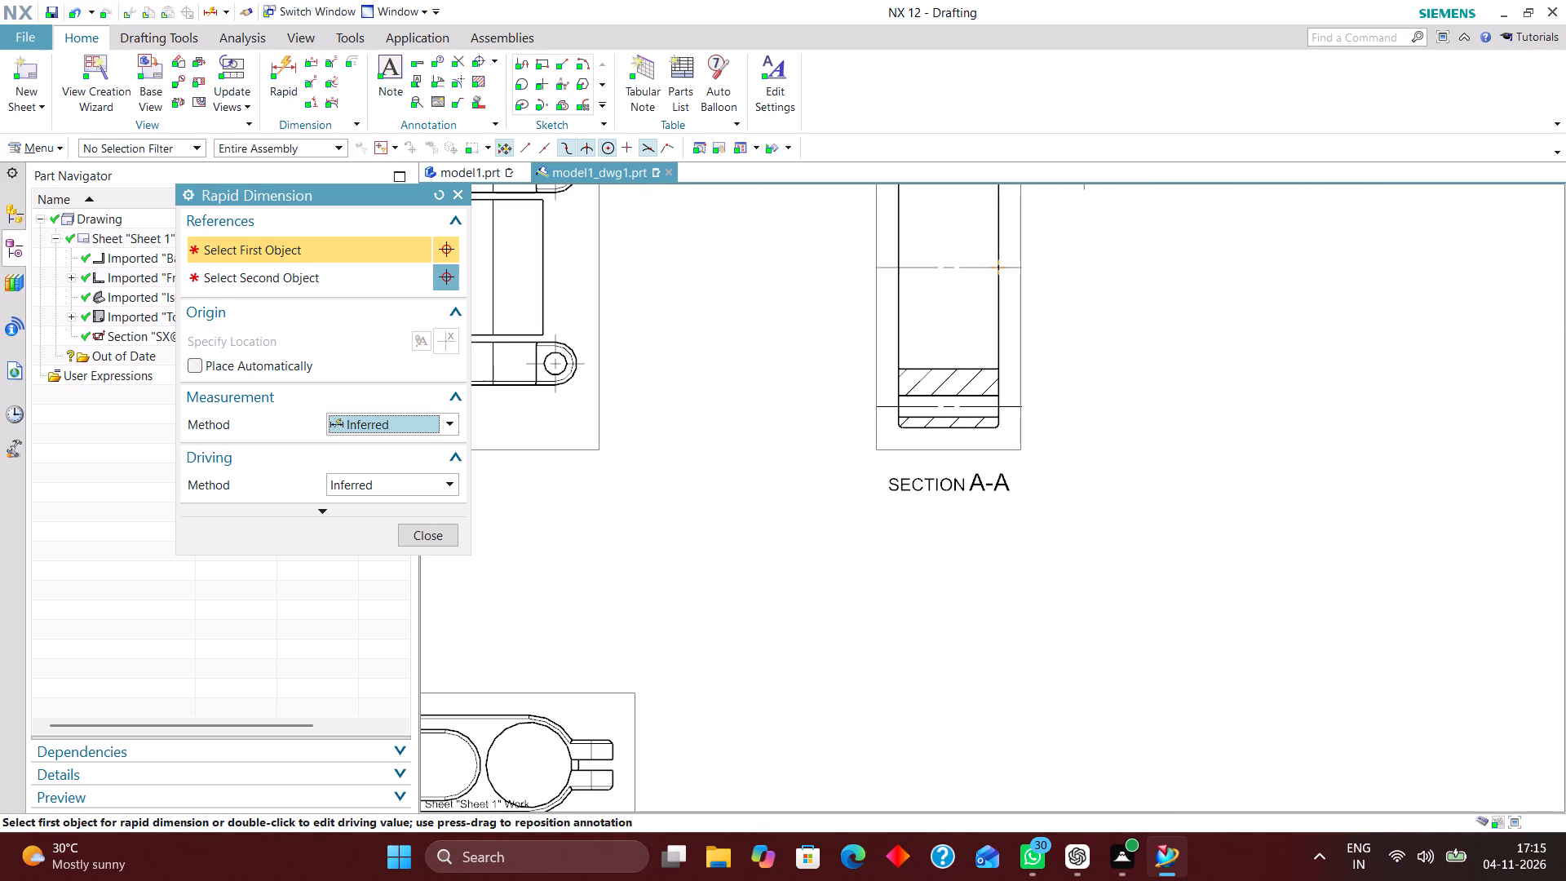
scroll(911, 486, up, 5)
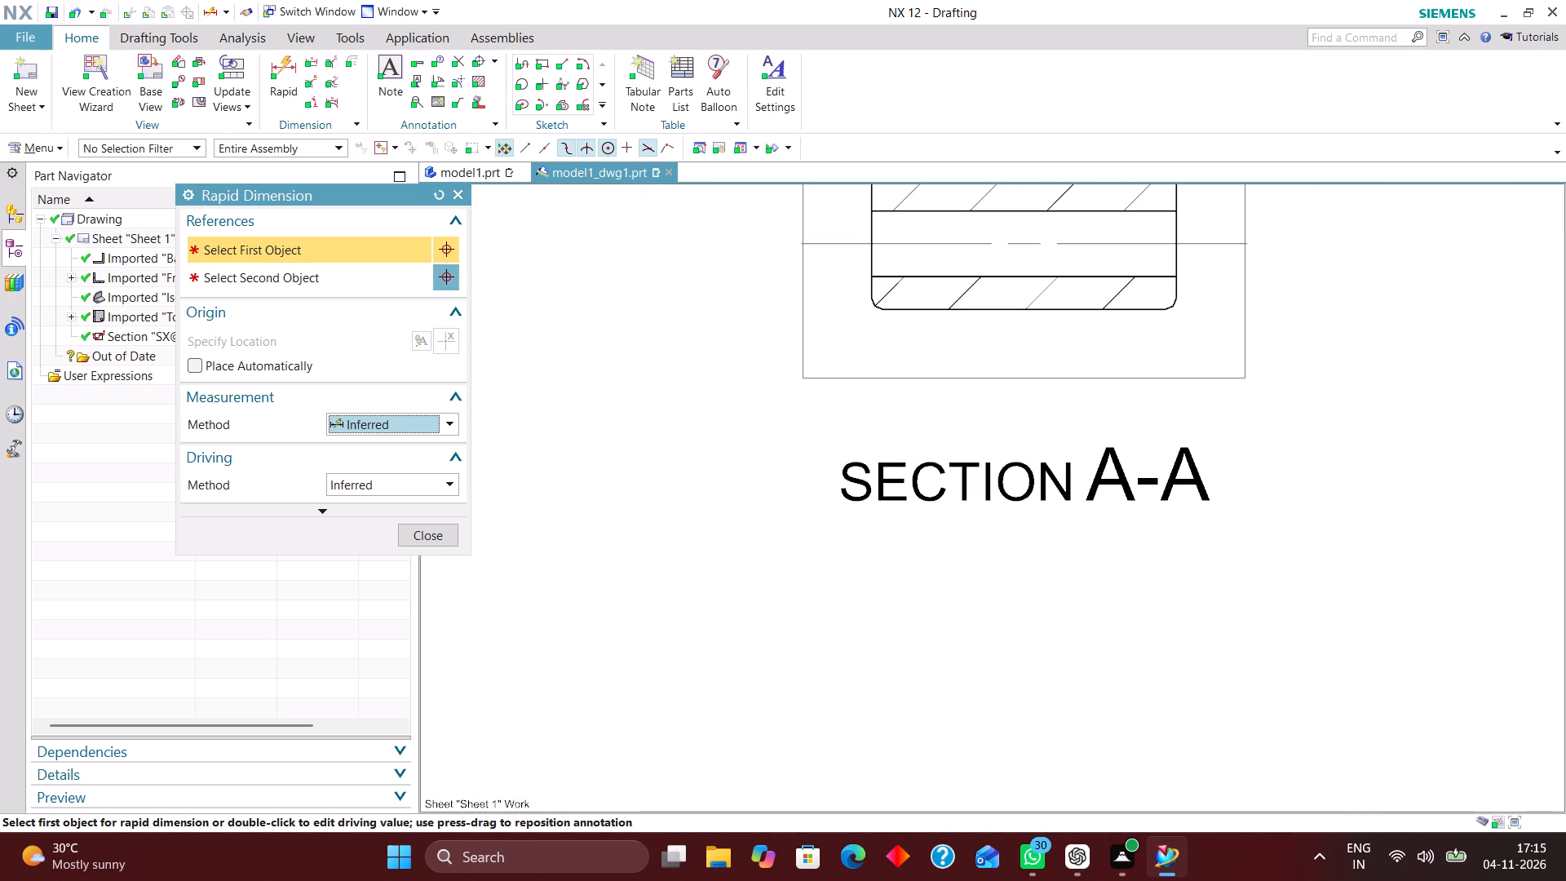
click(874, 294)
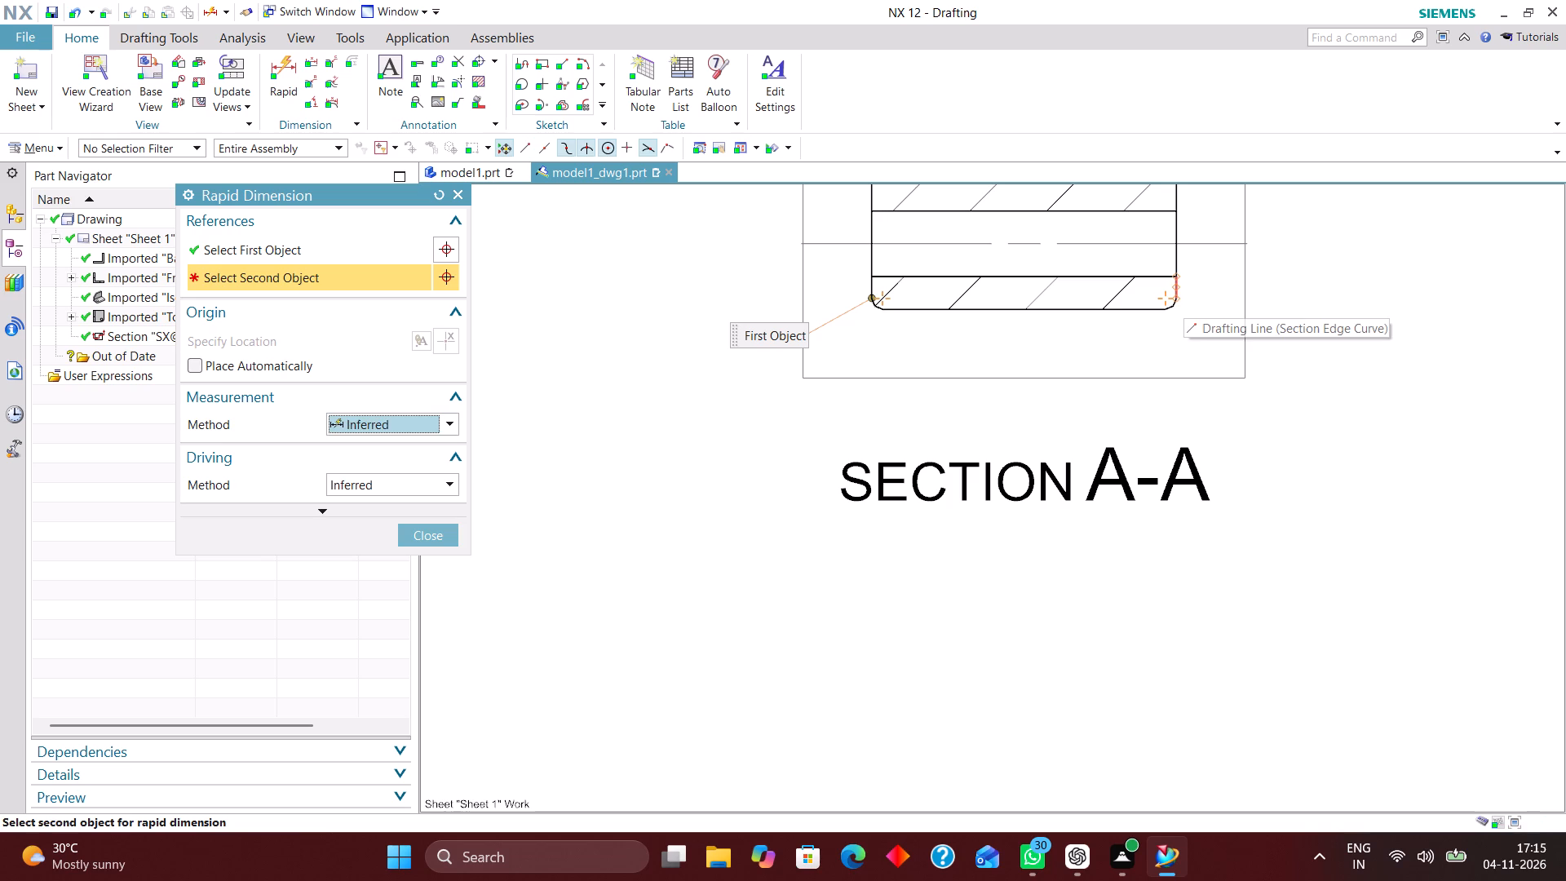
click(1182, 296)
click(1051, 408)
Add a Radial dimension to the upper right lug's rounded corner in the view below the Top view, placed outside the view border.
scroll(1090, 421, down, 7)
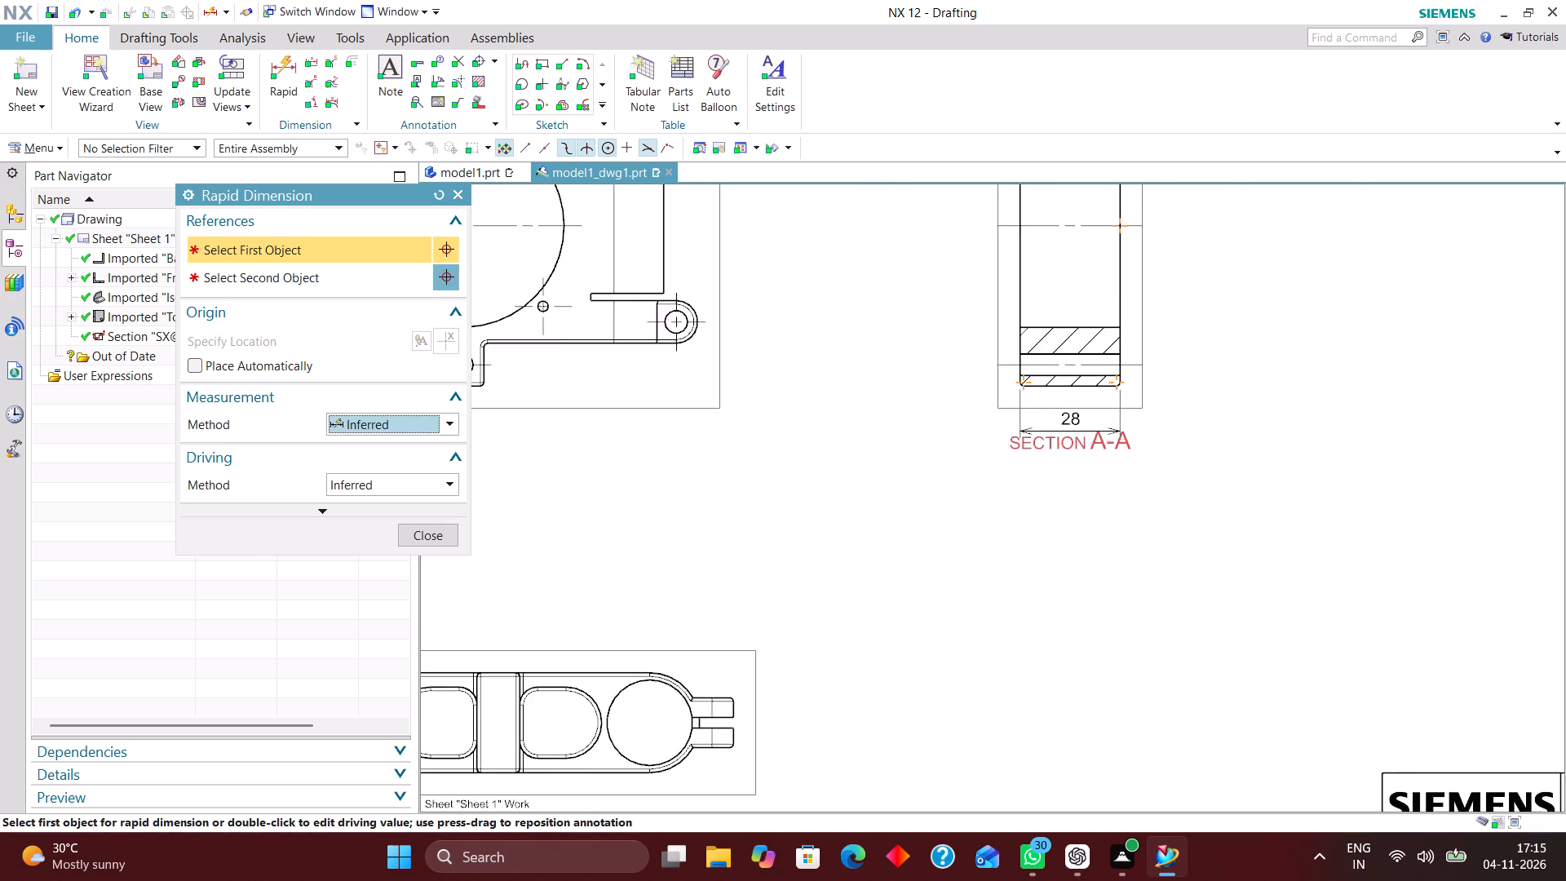
scroll(1095, 428, down, 2)
scroll(1000, 436, down, 2)
scroll(931, 547, up, 3)
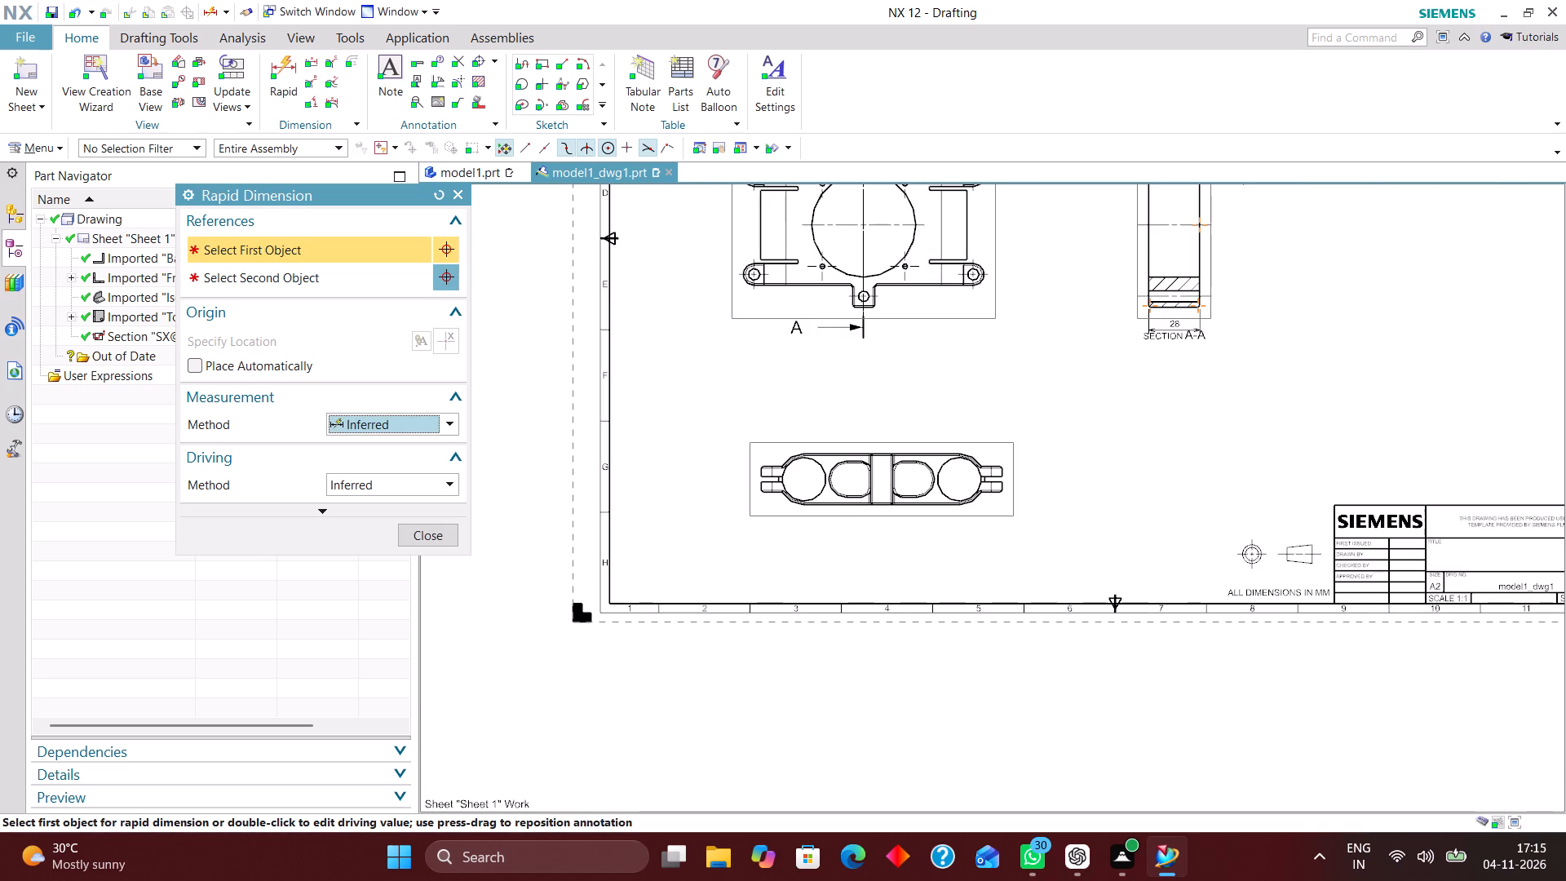
scroll(999, 591, up, 3)
scroll(1015, 316, up, 6)
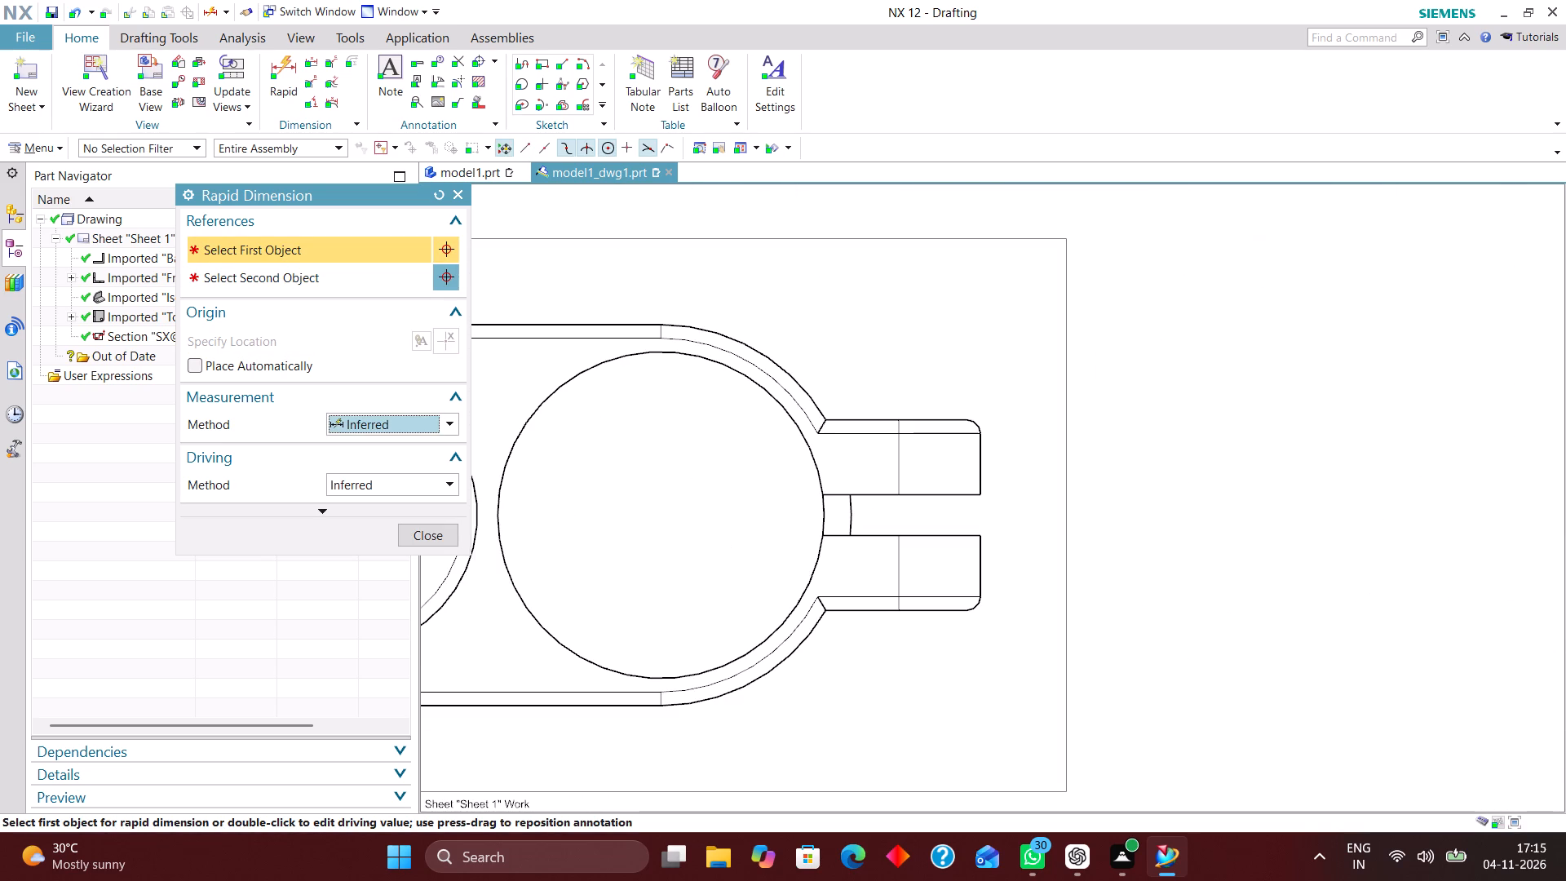
click(453, 423)
click(410, 571)
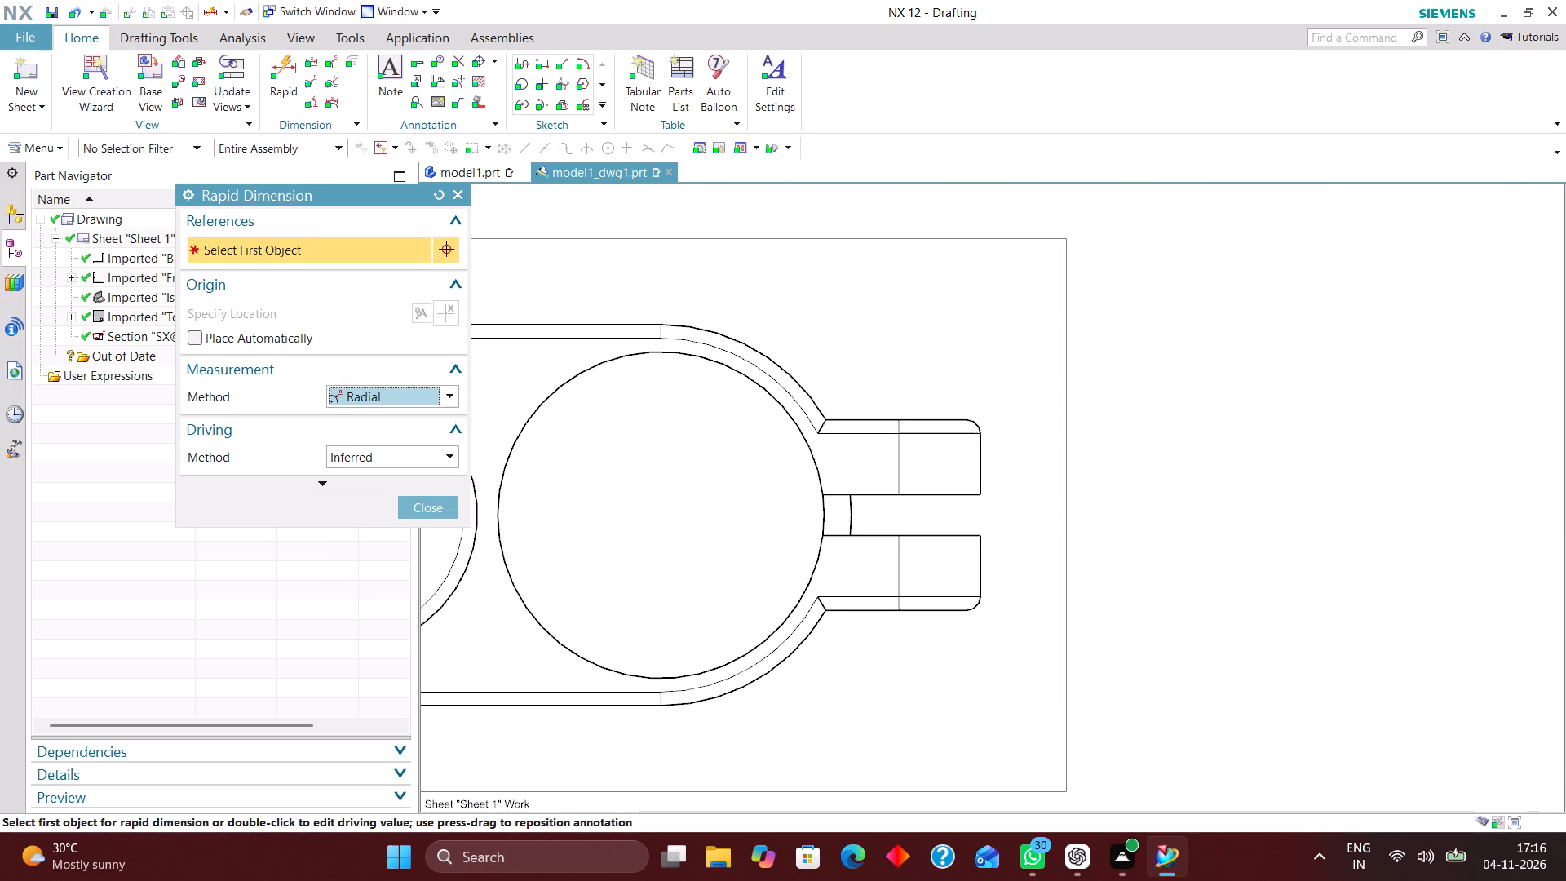
scroll(996, 414, up, 5)
click(942, 444)
scroll(979, 503, down, 5)
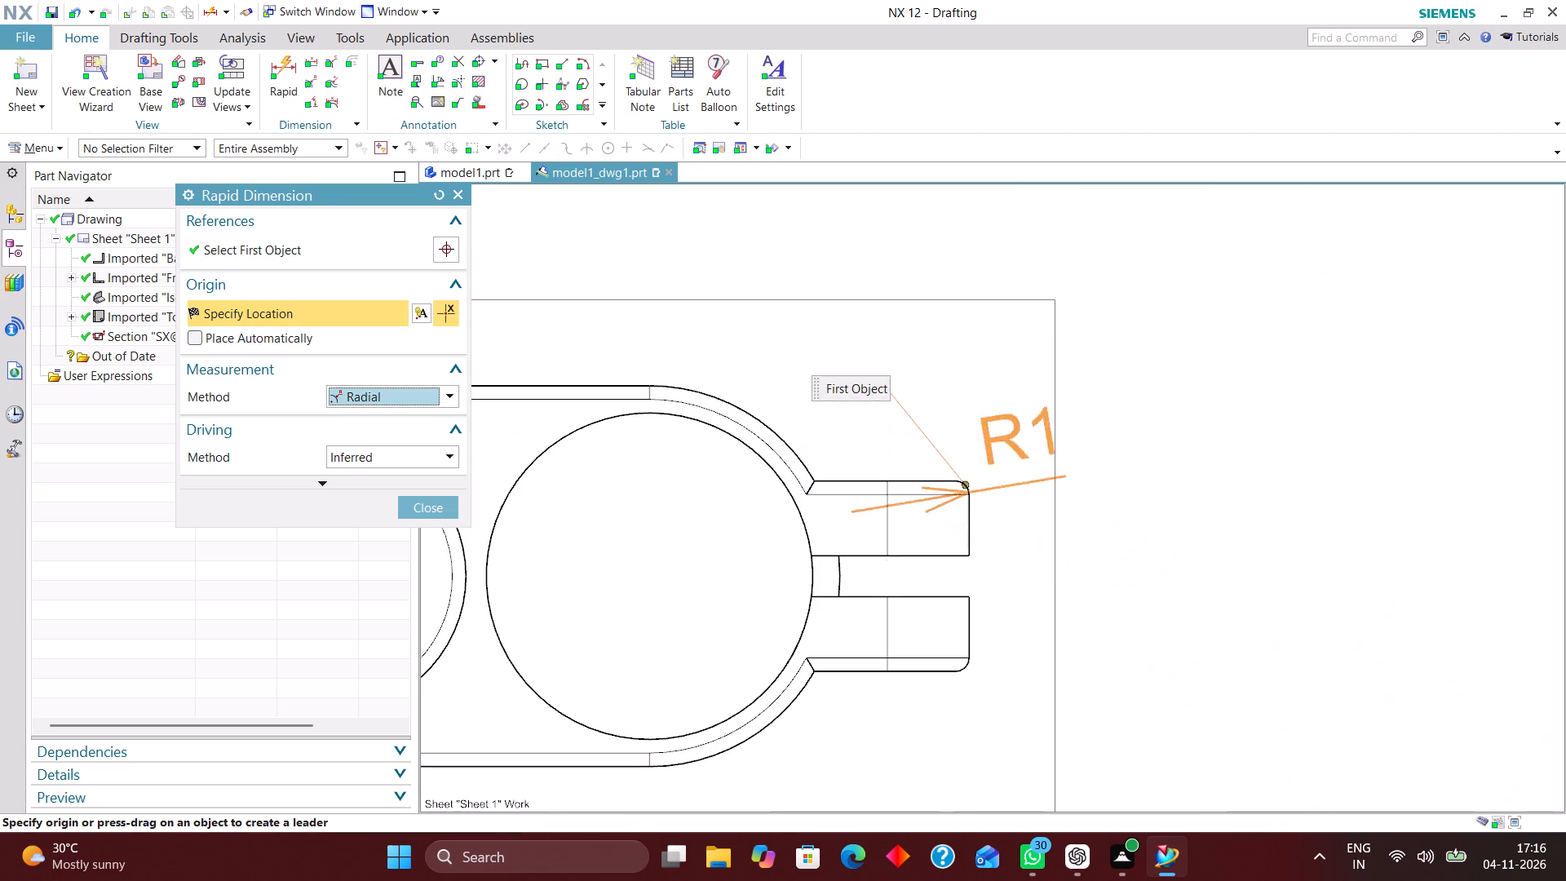
click(1106, 226)
Add an Inferred rapid dimension for the lower right lug's thickness in the same view, placed outside its border, and finish dimensioning.
scroll(961, 376, down, 4)
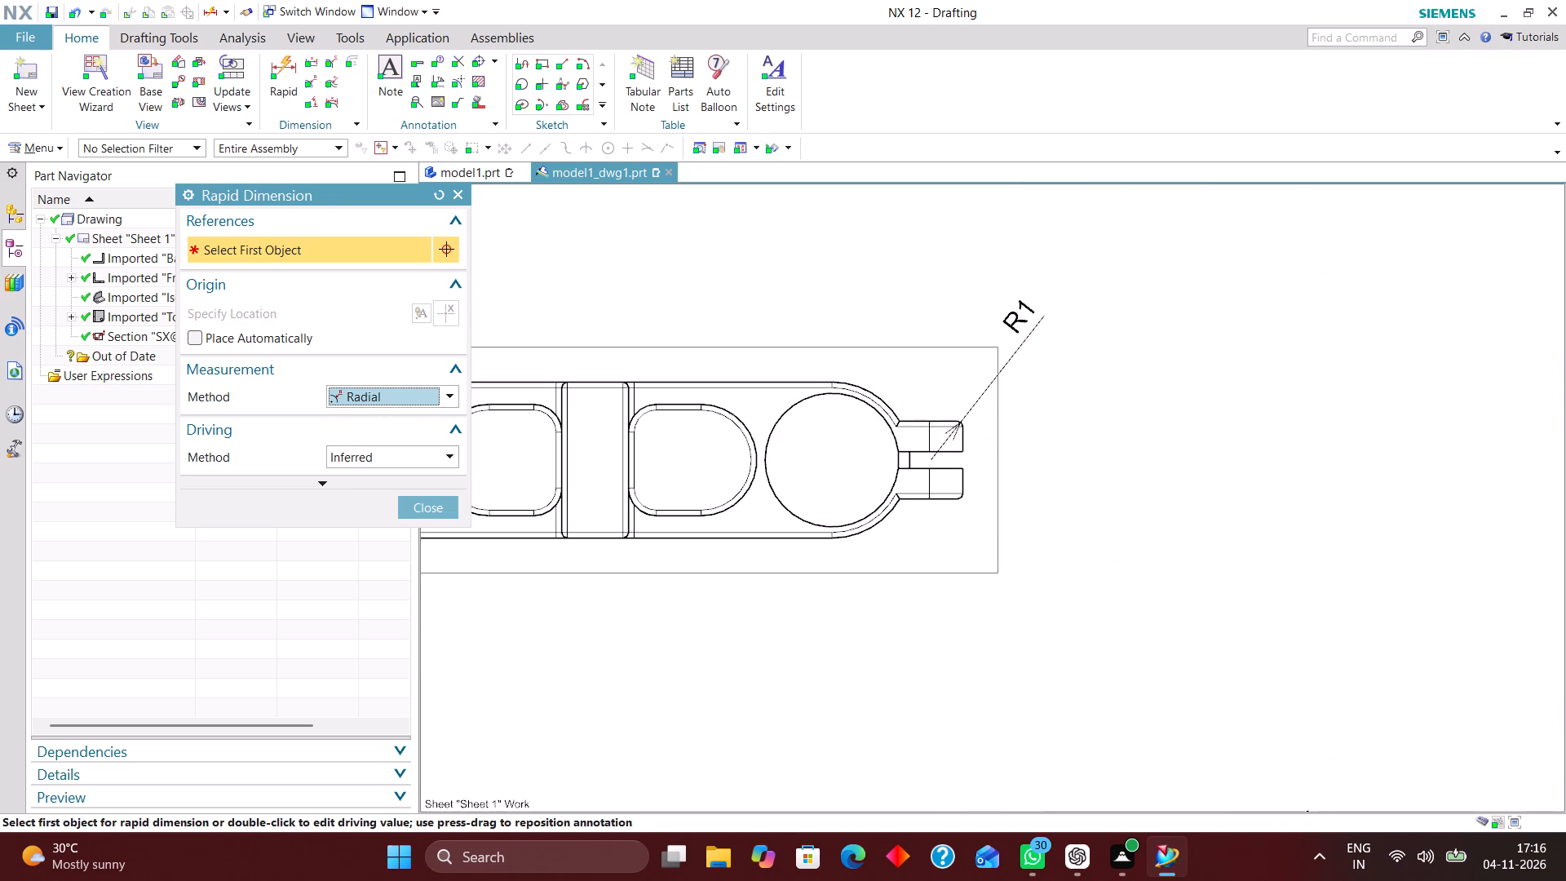
scroll(986, 499, up, 4)
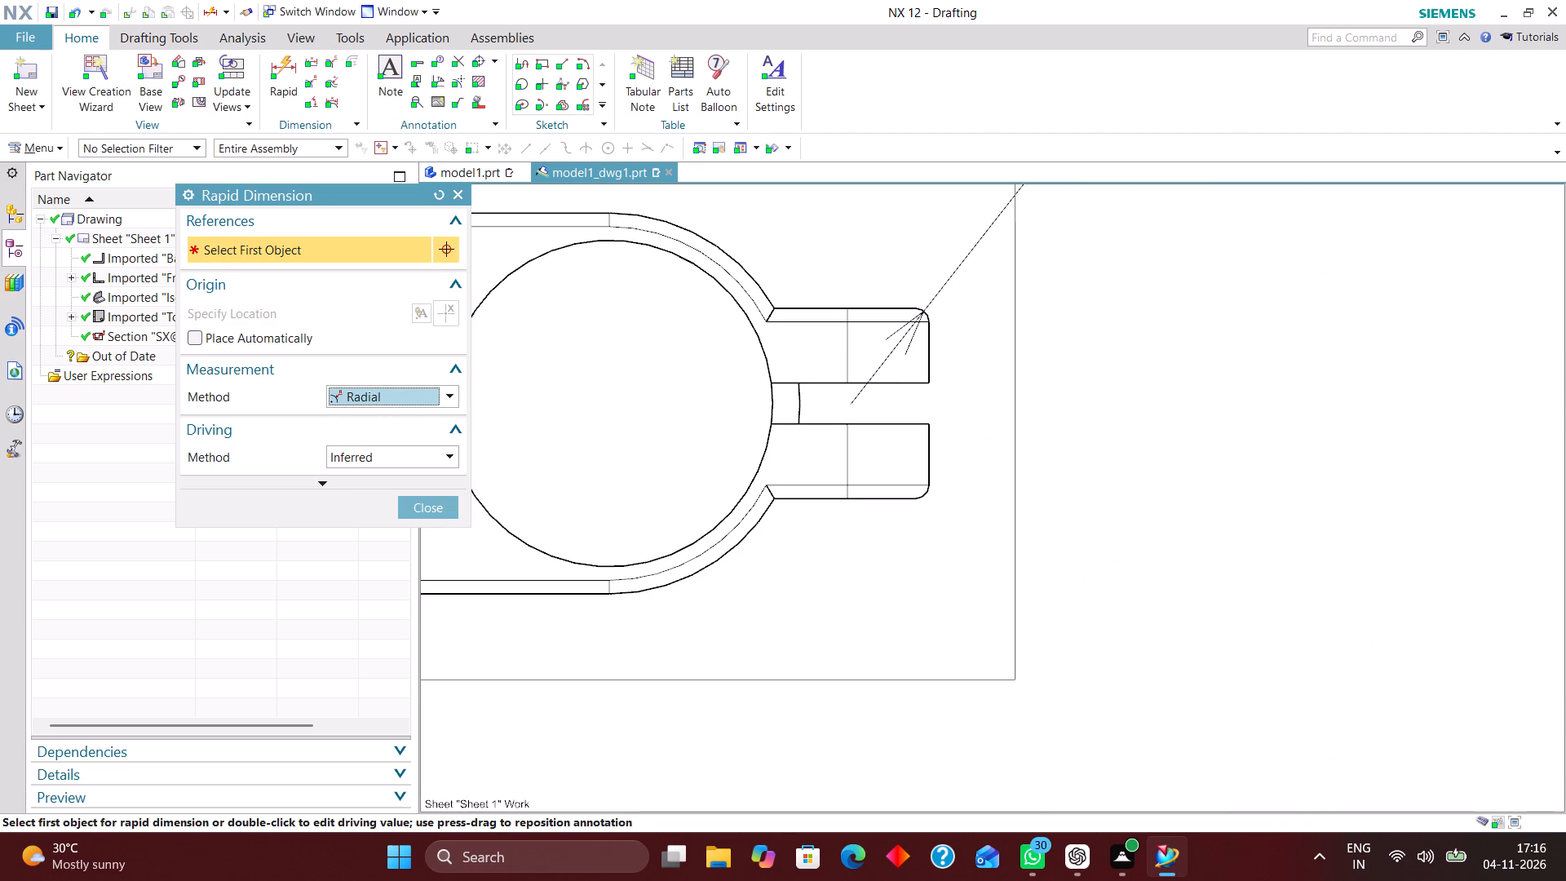
scroll(1058, 323, down, 2)
scroll(1020, 387, up, 2)
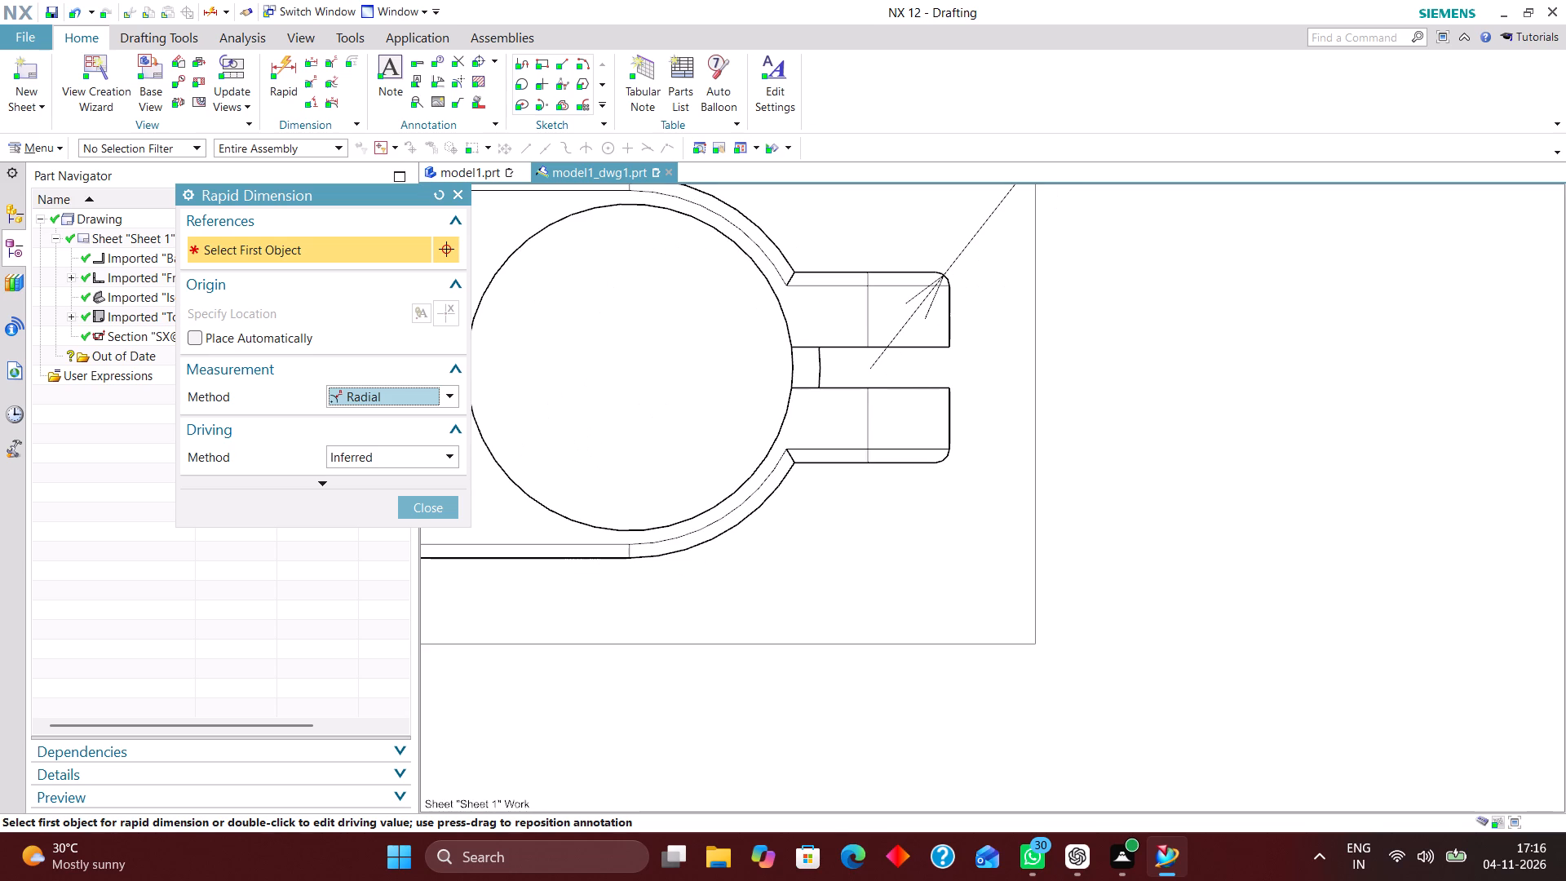
click(455, 390)
click(442, 415)
scroll(980, 409, up, 4)
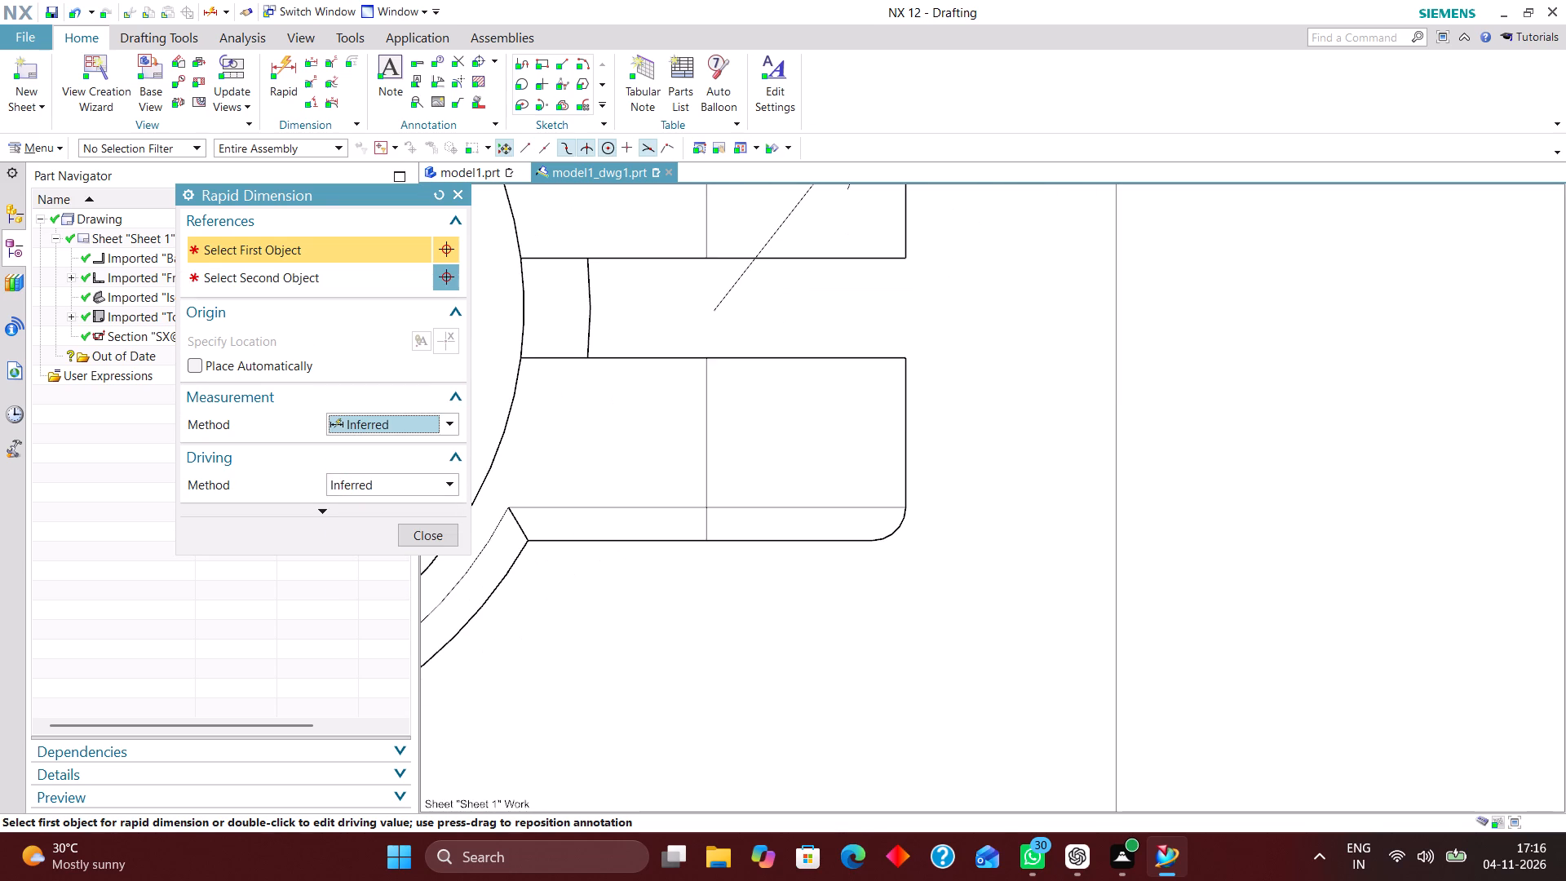
click(906, 357)
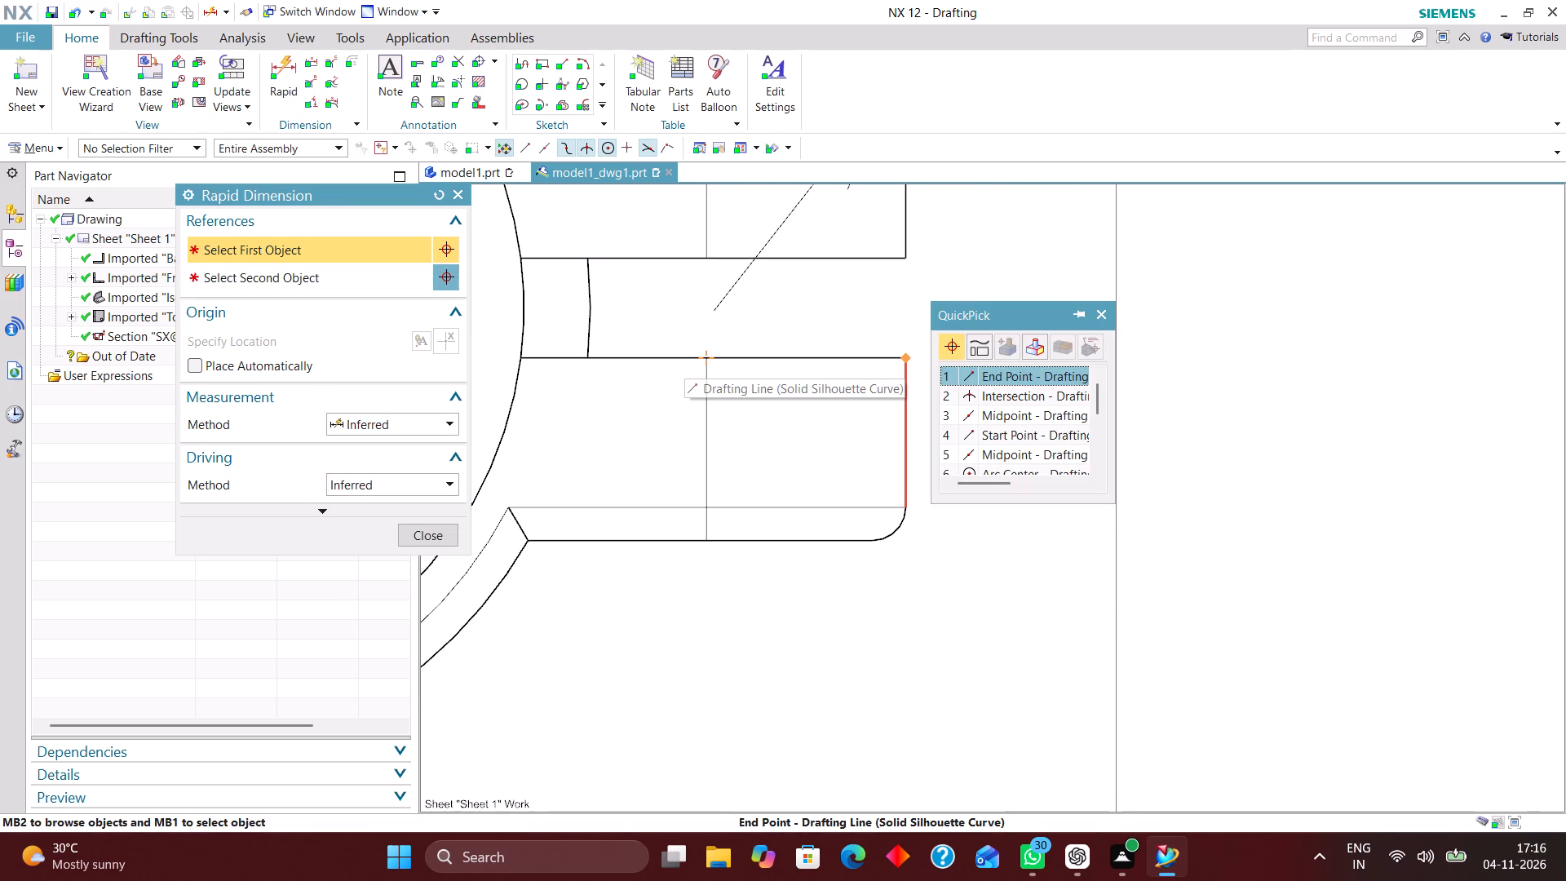
click(1019, 377)
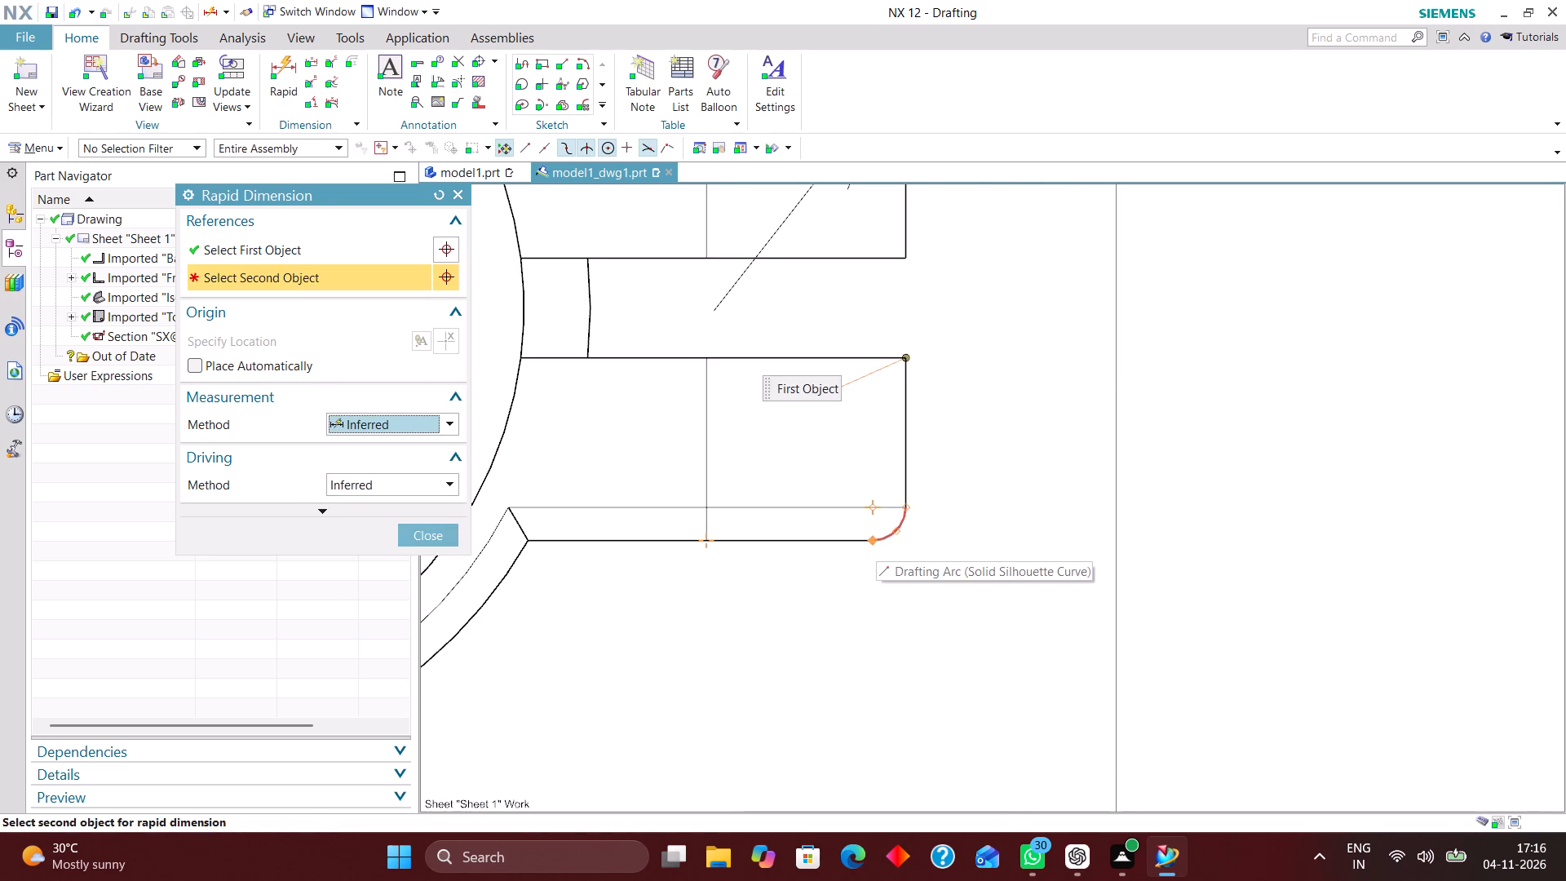
click(875, 540)
scroll(1219, 457, down, 4)
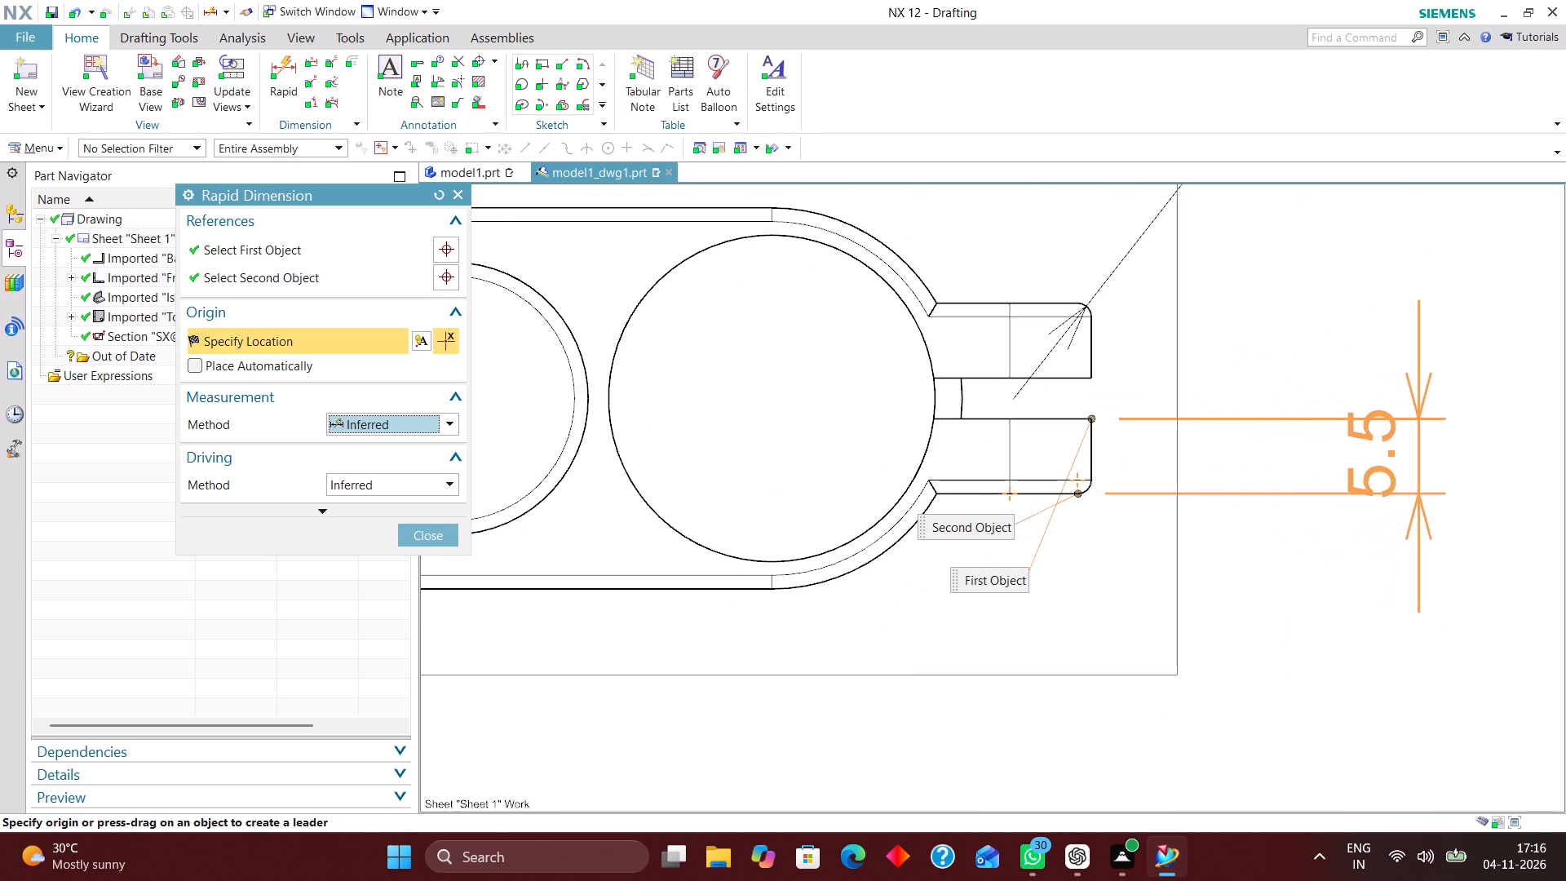
click(1371, 454)
click(446, 532)
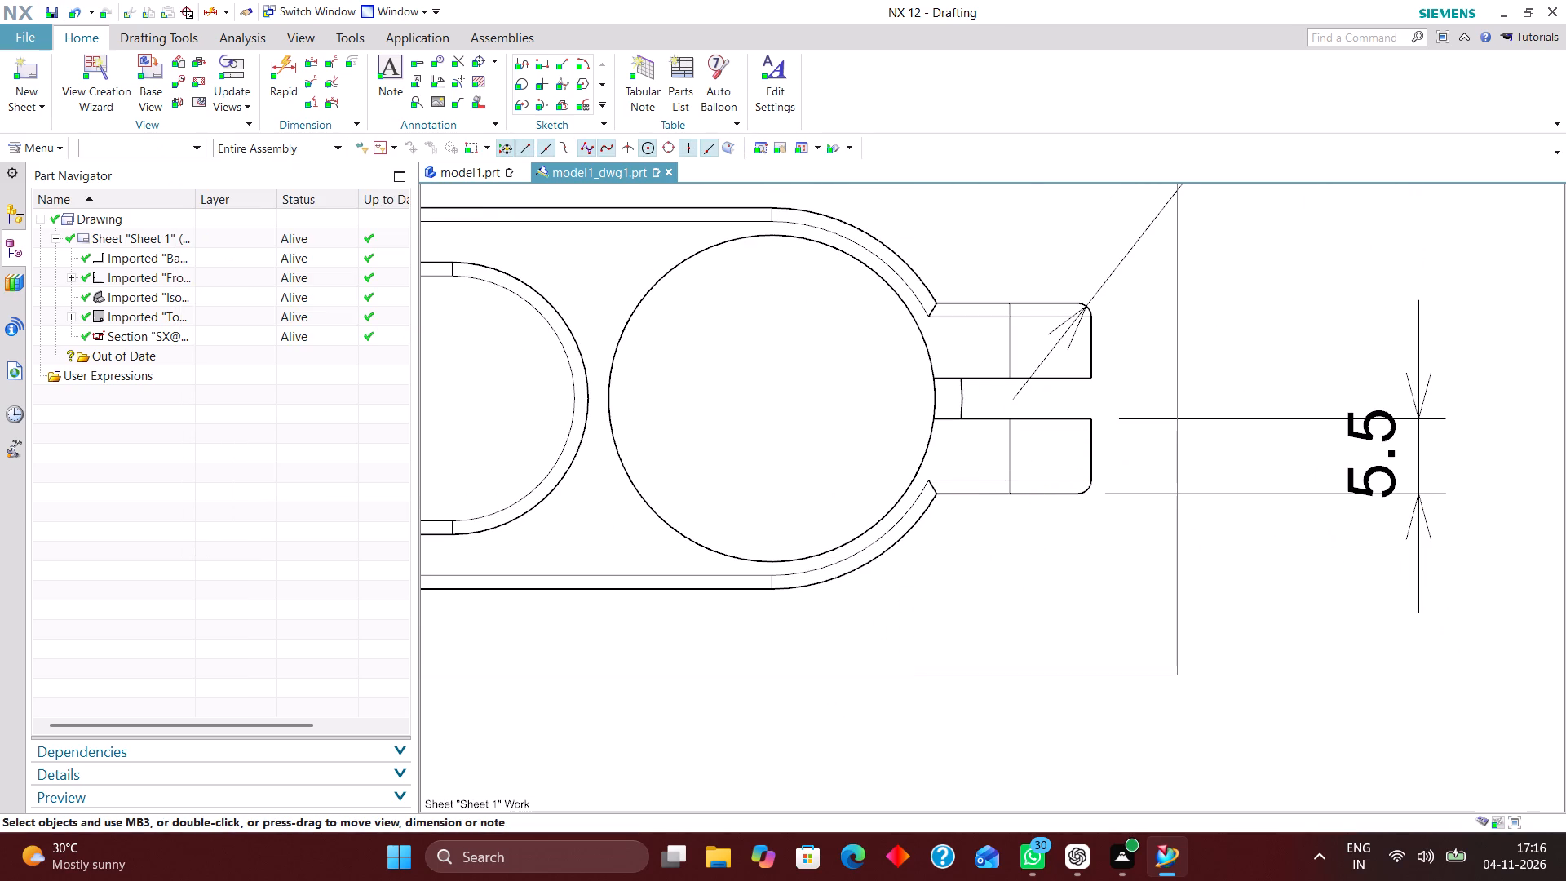
Set the lower right lug's thickness dimension to zero decimal places.
scroll(931, 476, down, 3)
scroll(1226, 463, up, 3)
double_click(1113, 461)
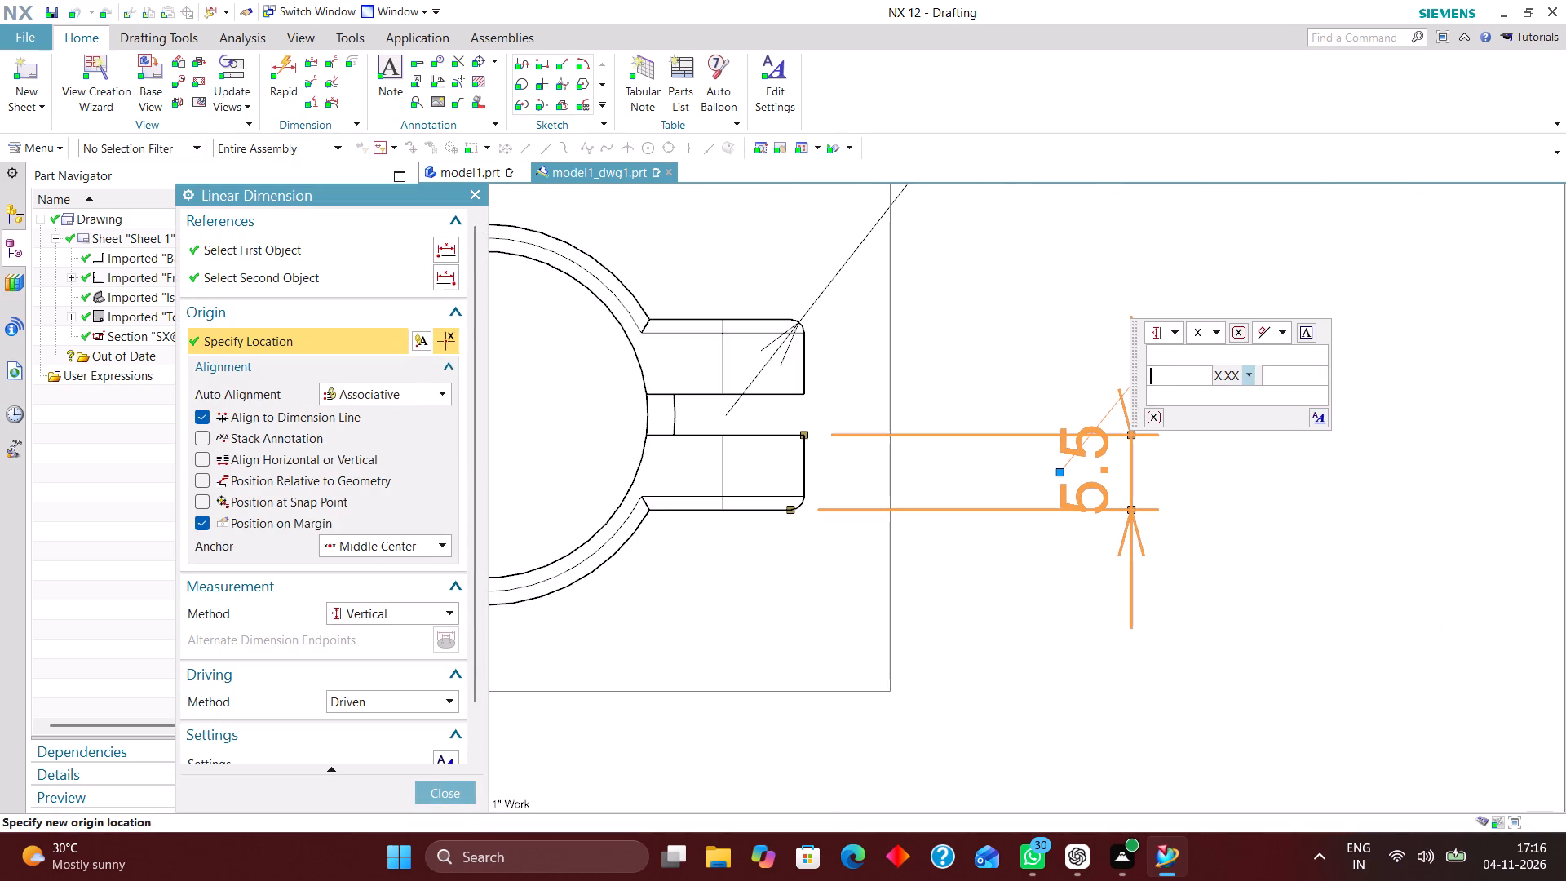
click(1247, 372)
click(1263, 396)
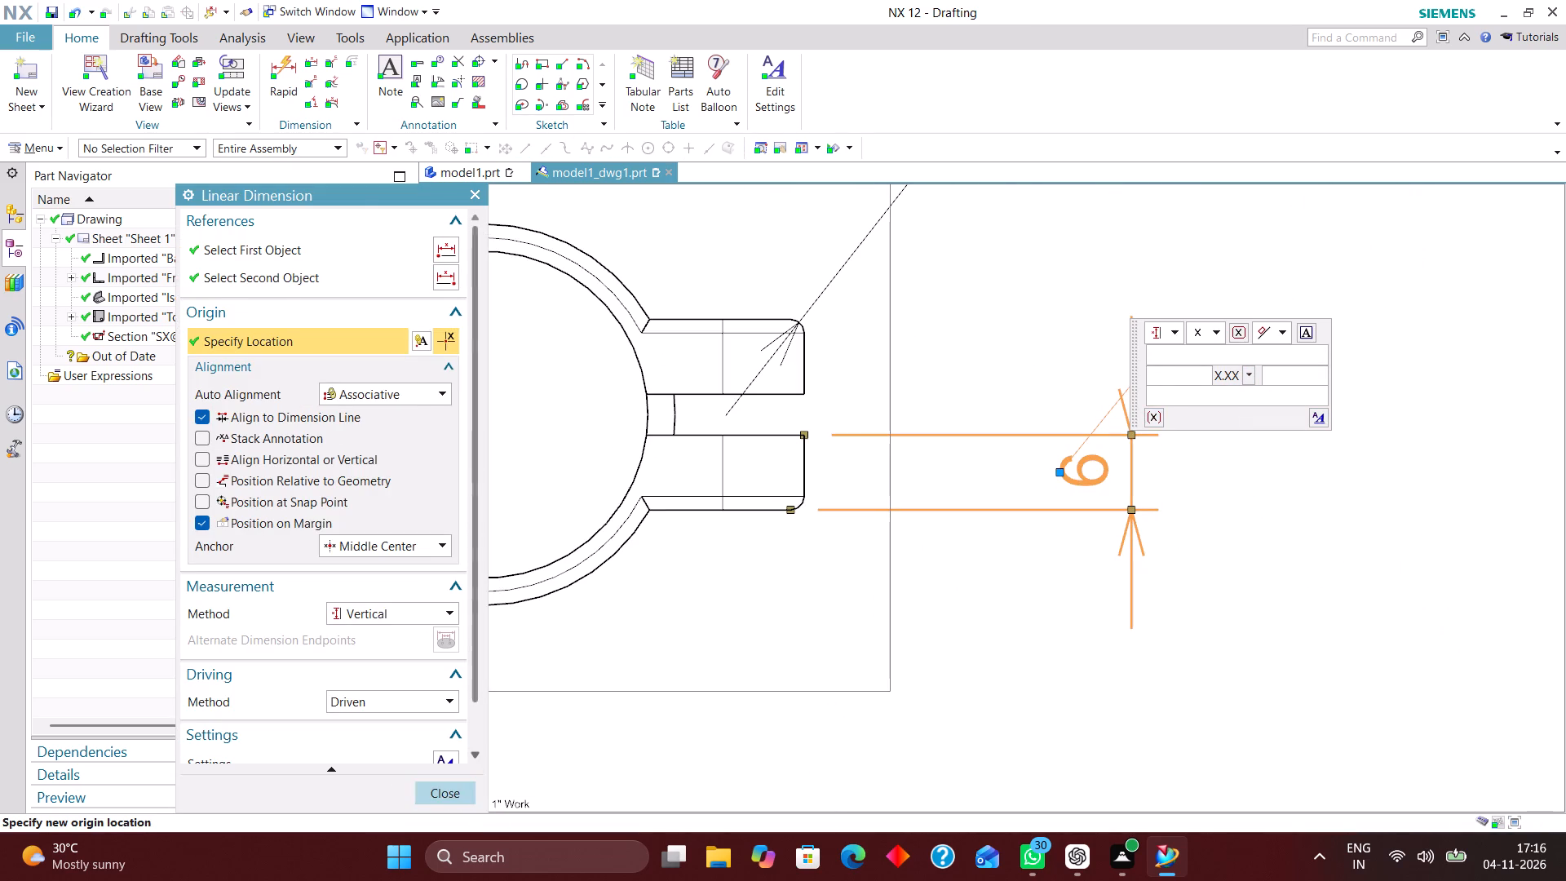
click(447, 785)
Add a vertical rapid dimension between the body's bottom edge and the lower right lug's bottom edge, placed beyond the lug thickness dimension.
scroll(916, 657, down, 2)
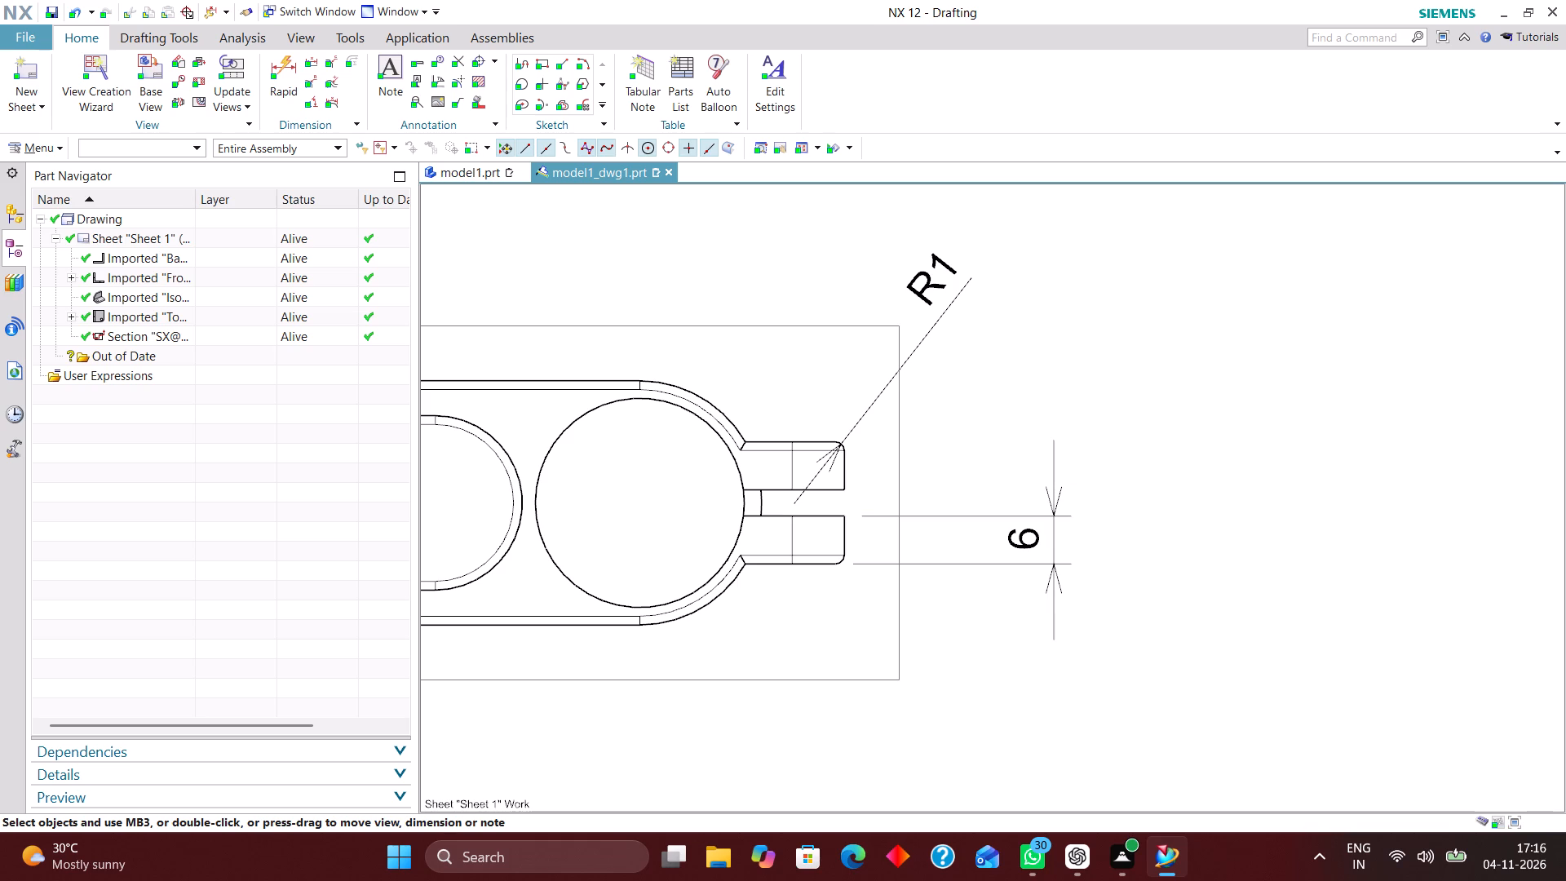
scroll(1004, 427, down, 1)
scroll(653, 532, up, 1)
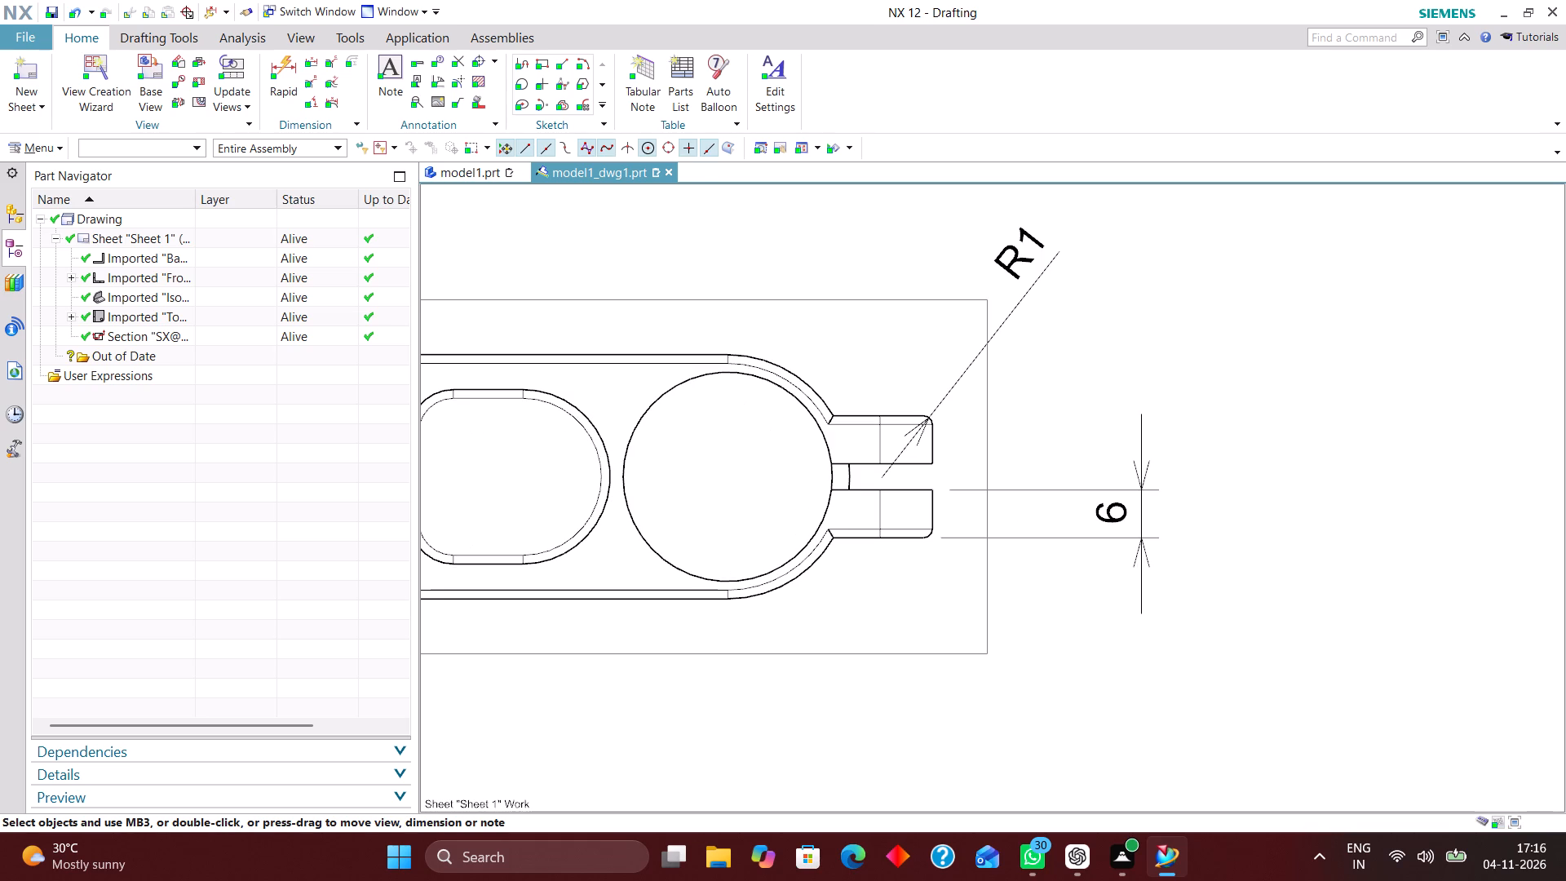
click(284, 62)
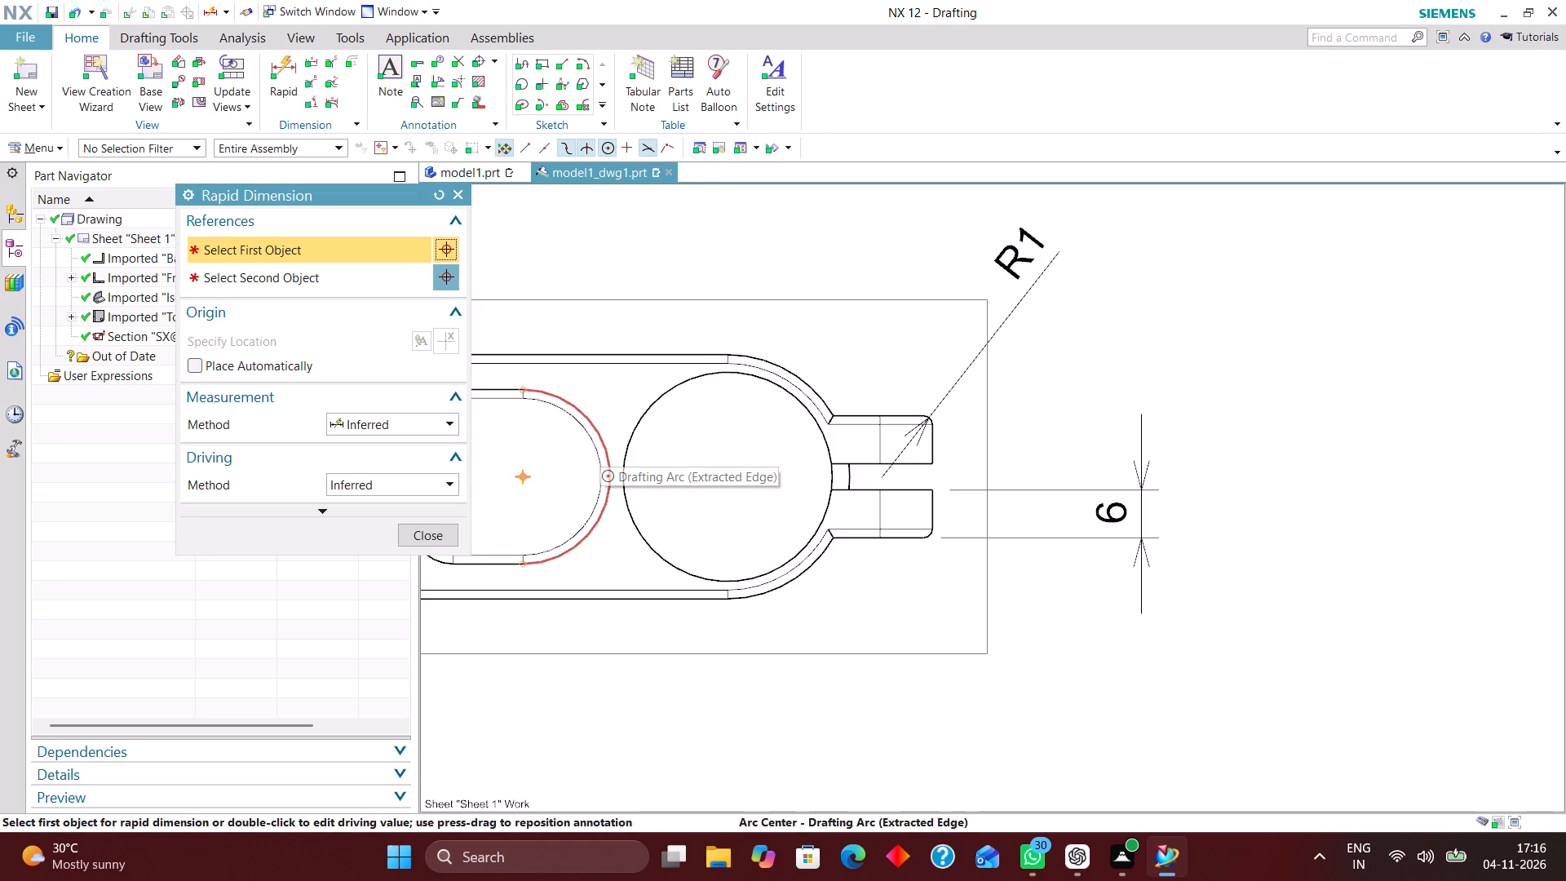
scroll(777, 600, up, 5)
click(634, 597)
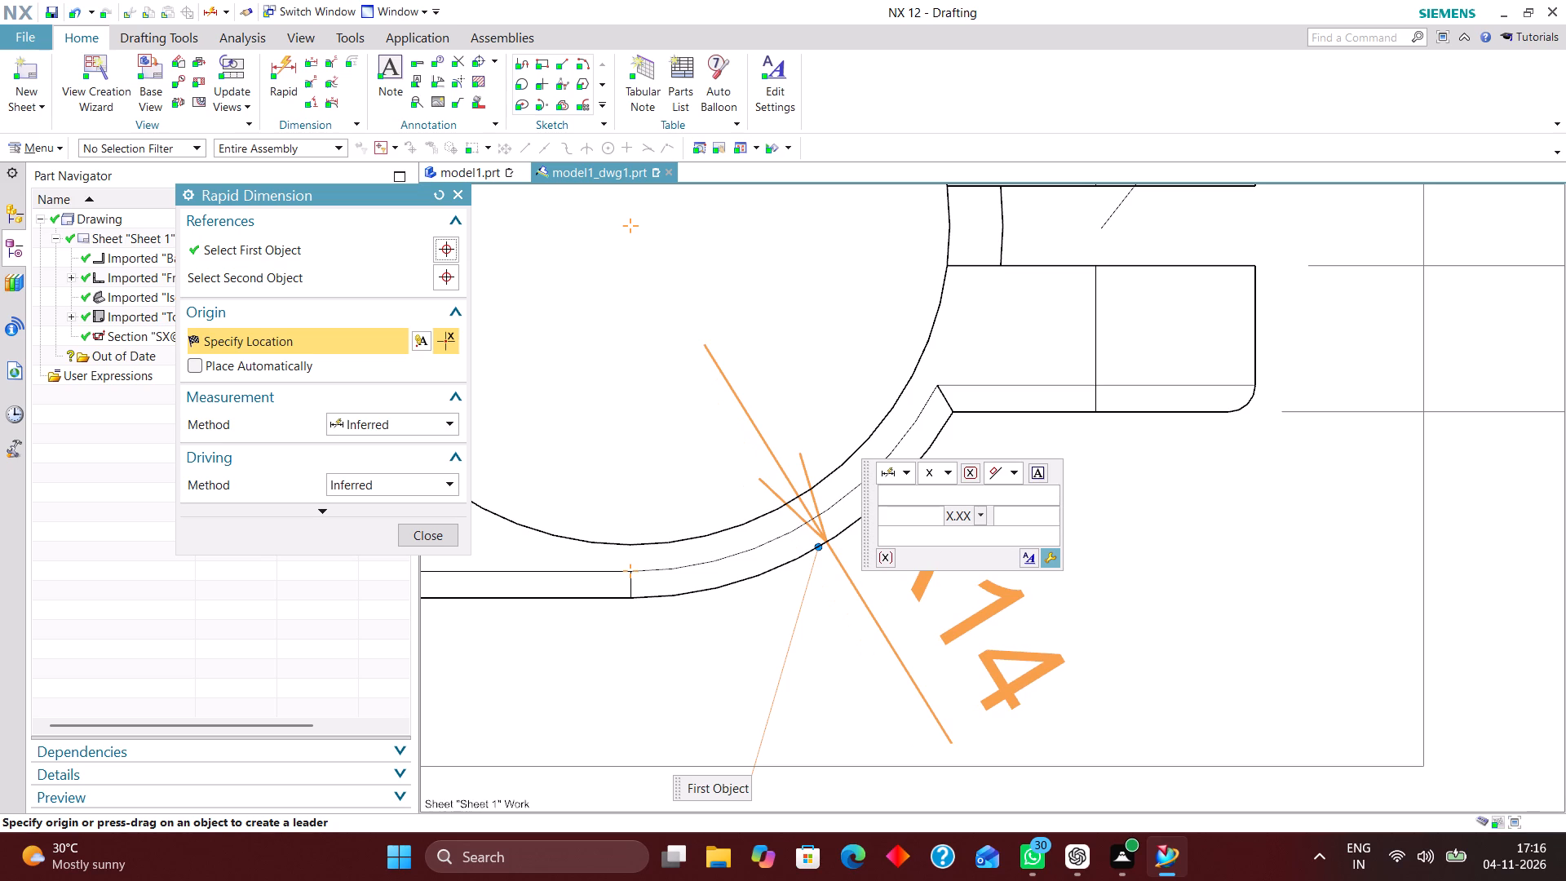
click(1255, 386)
scroll(985, 516, down, 2)
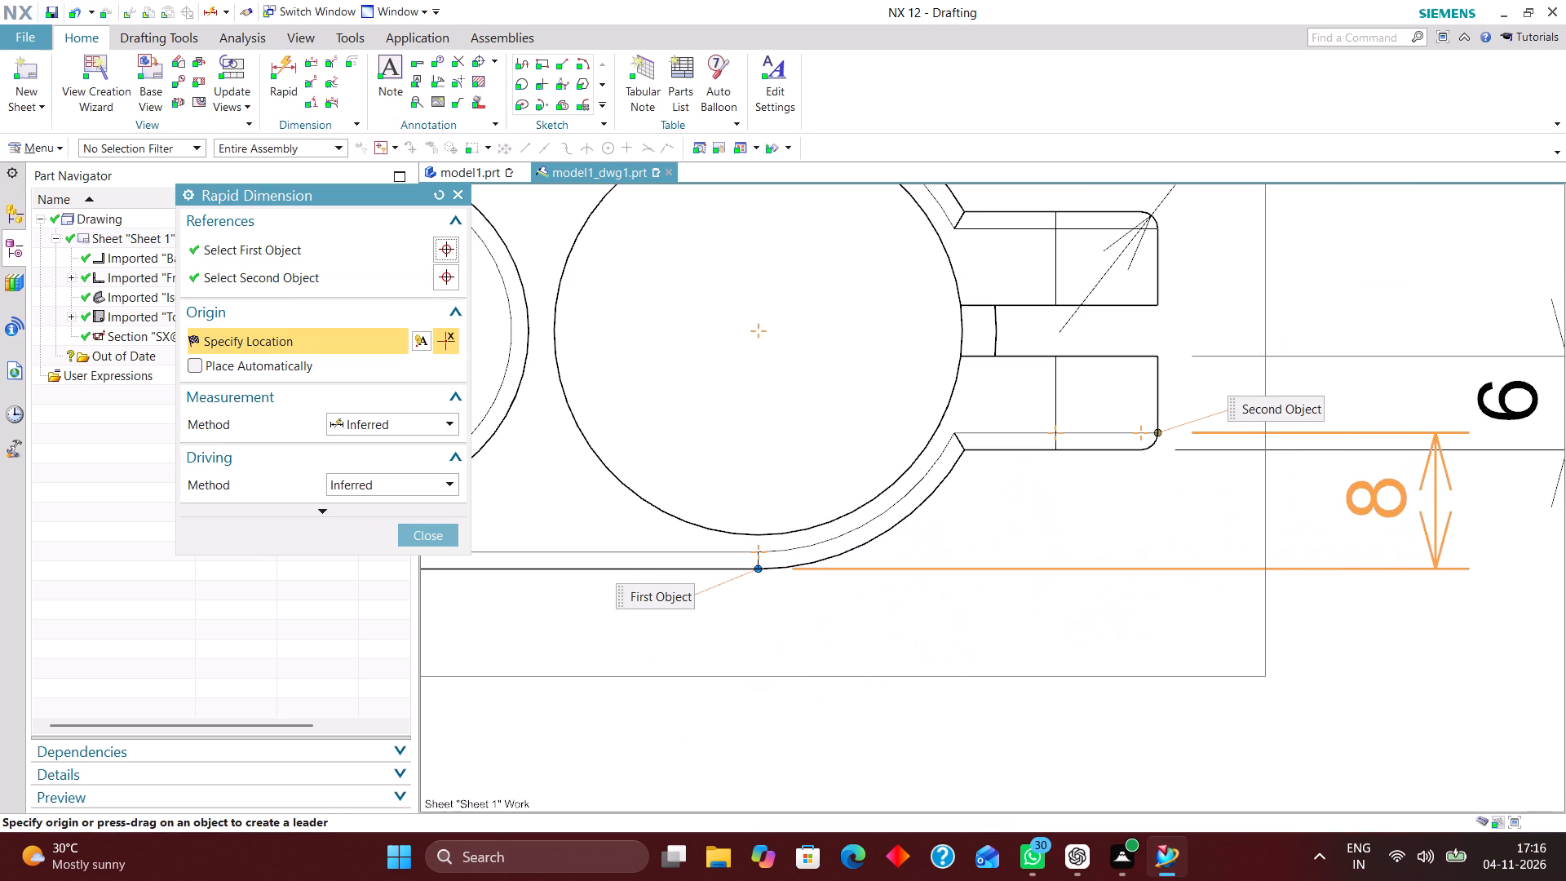
click(400, 286)
scroll(1113, 467, up, 4)
click(1167, 418)
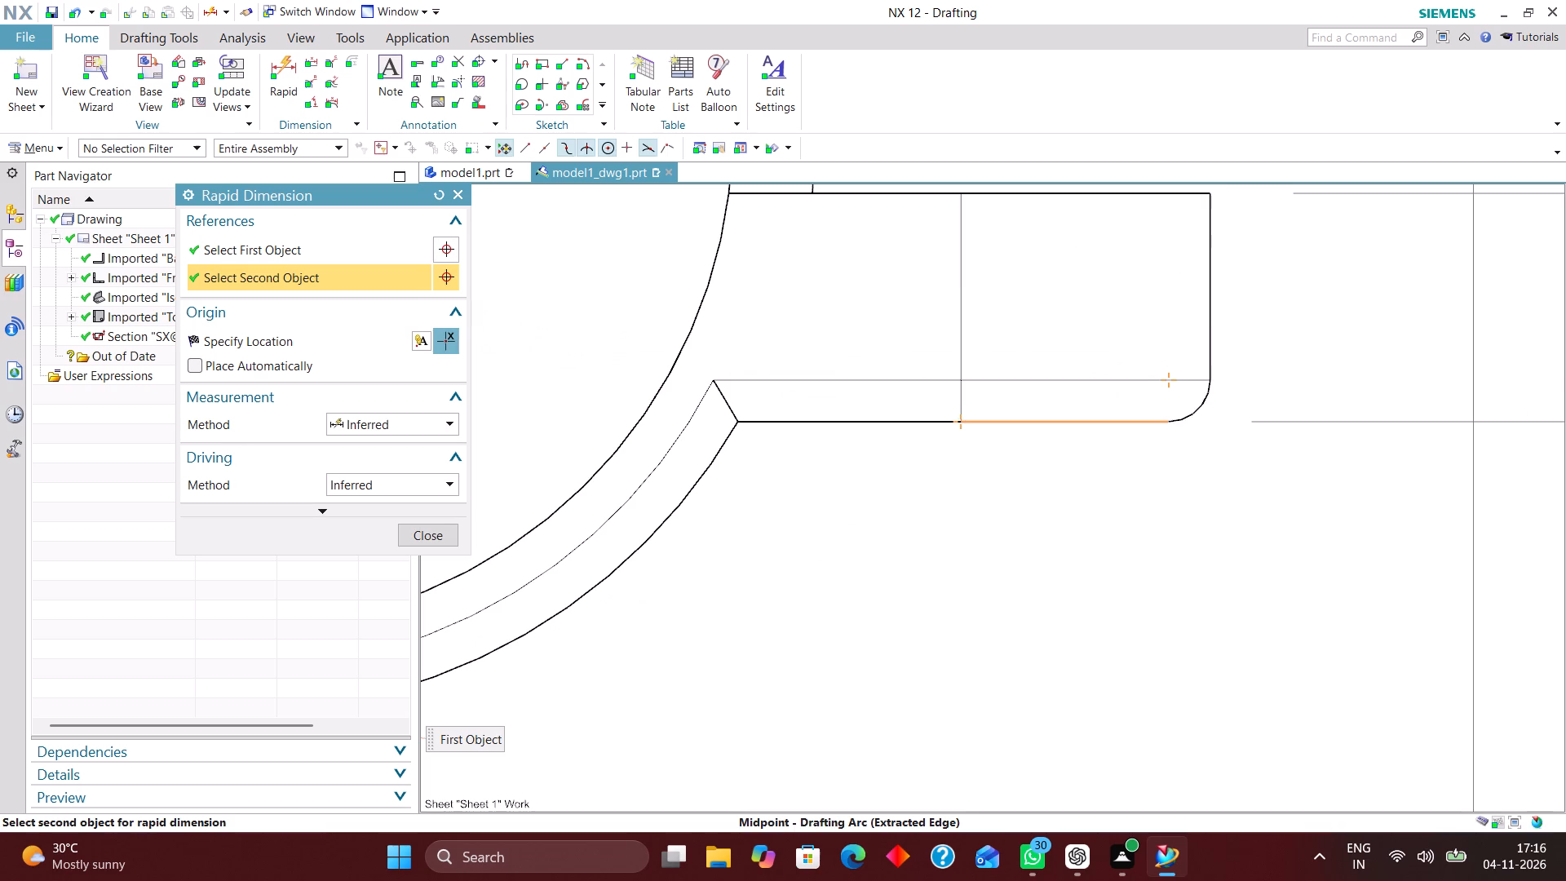
scroll(1068, 498, down, 4)
scroll(1279, 507, down, 3)
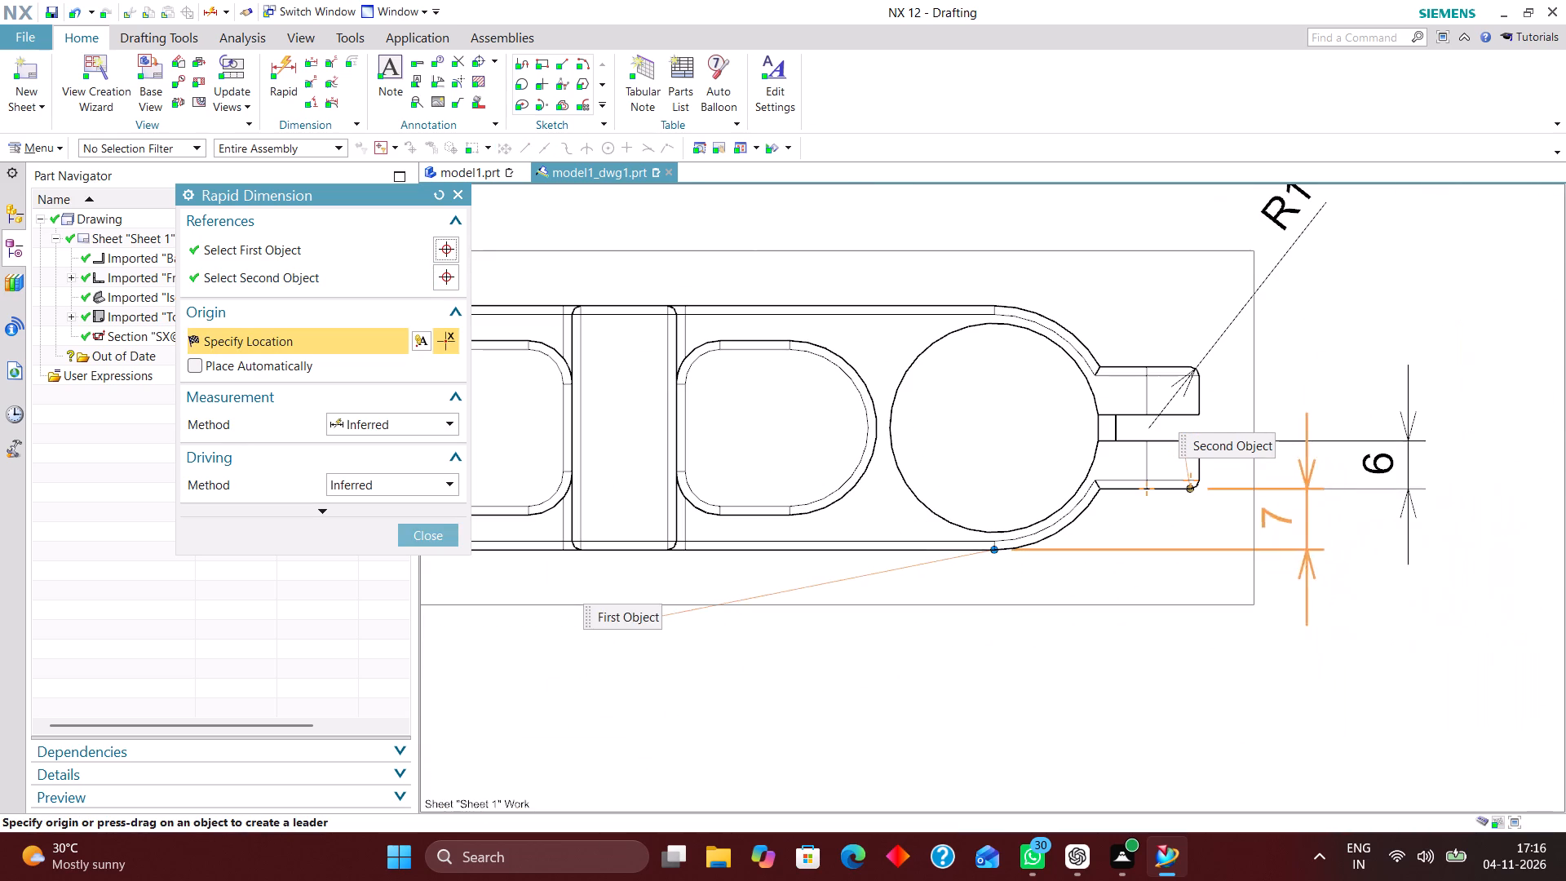
click(1484, 508)
Add a horizontal rapid dimension between the outermost arc midpoints of the two pockets, placed above the view.
scroll(1293, 619, down, 3)
scroll(1073, 463, up, 2)
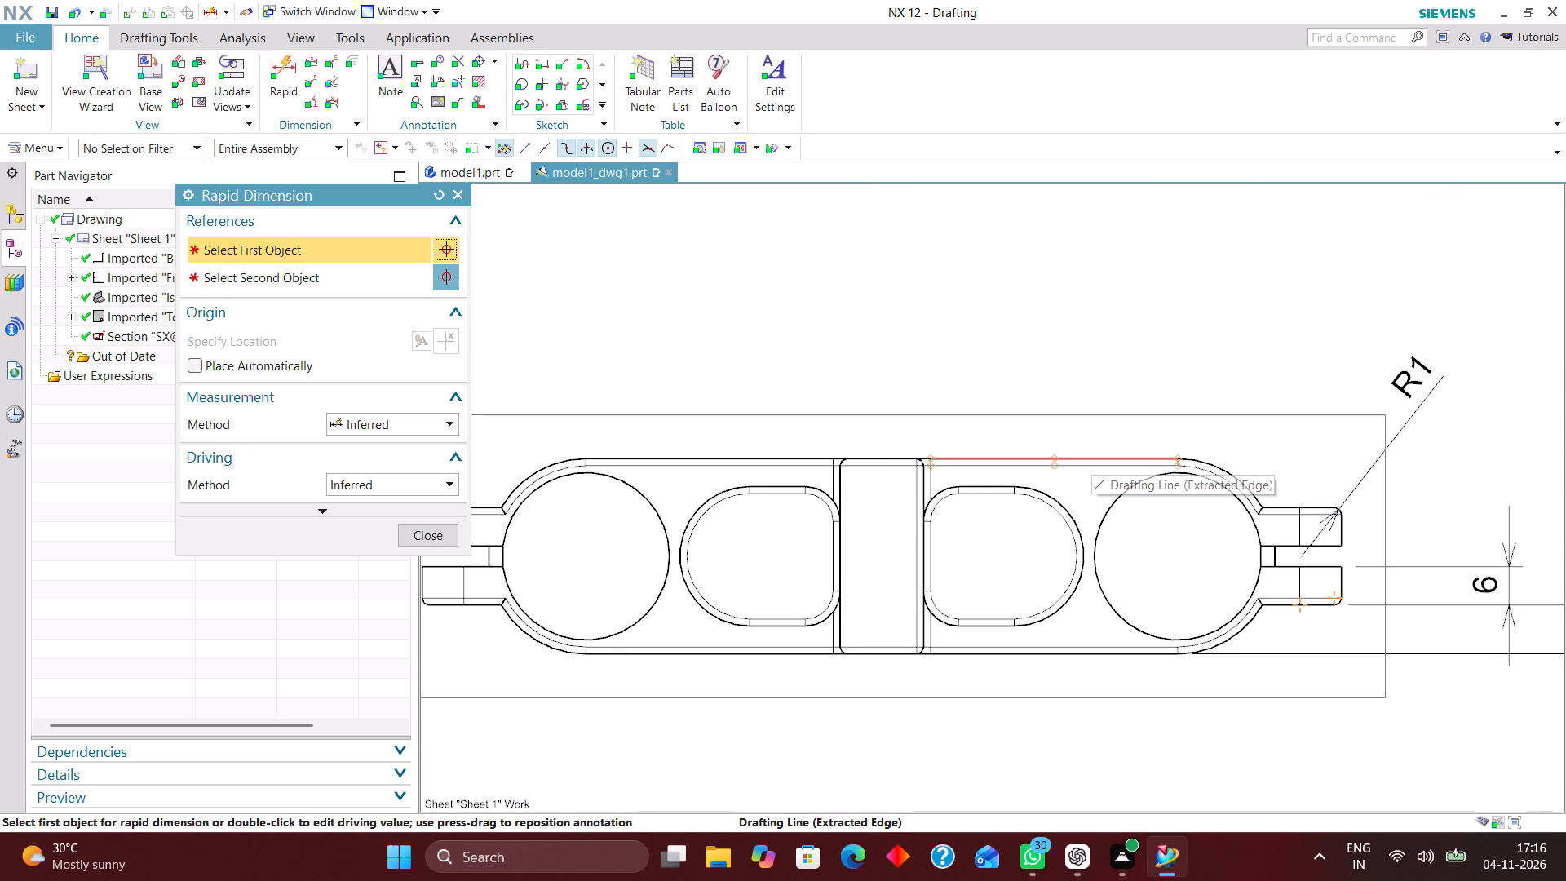
scroll(1220, 461, down, 2)
scroll(1247, 507, up, 2)
scroll(1161, 489, down, 1)
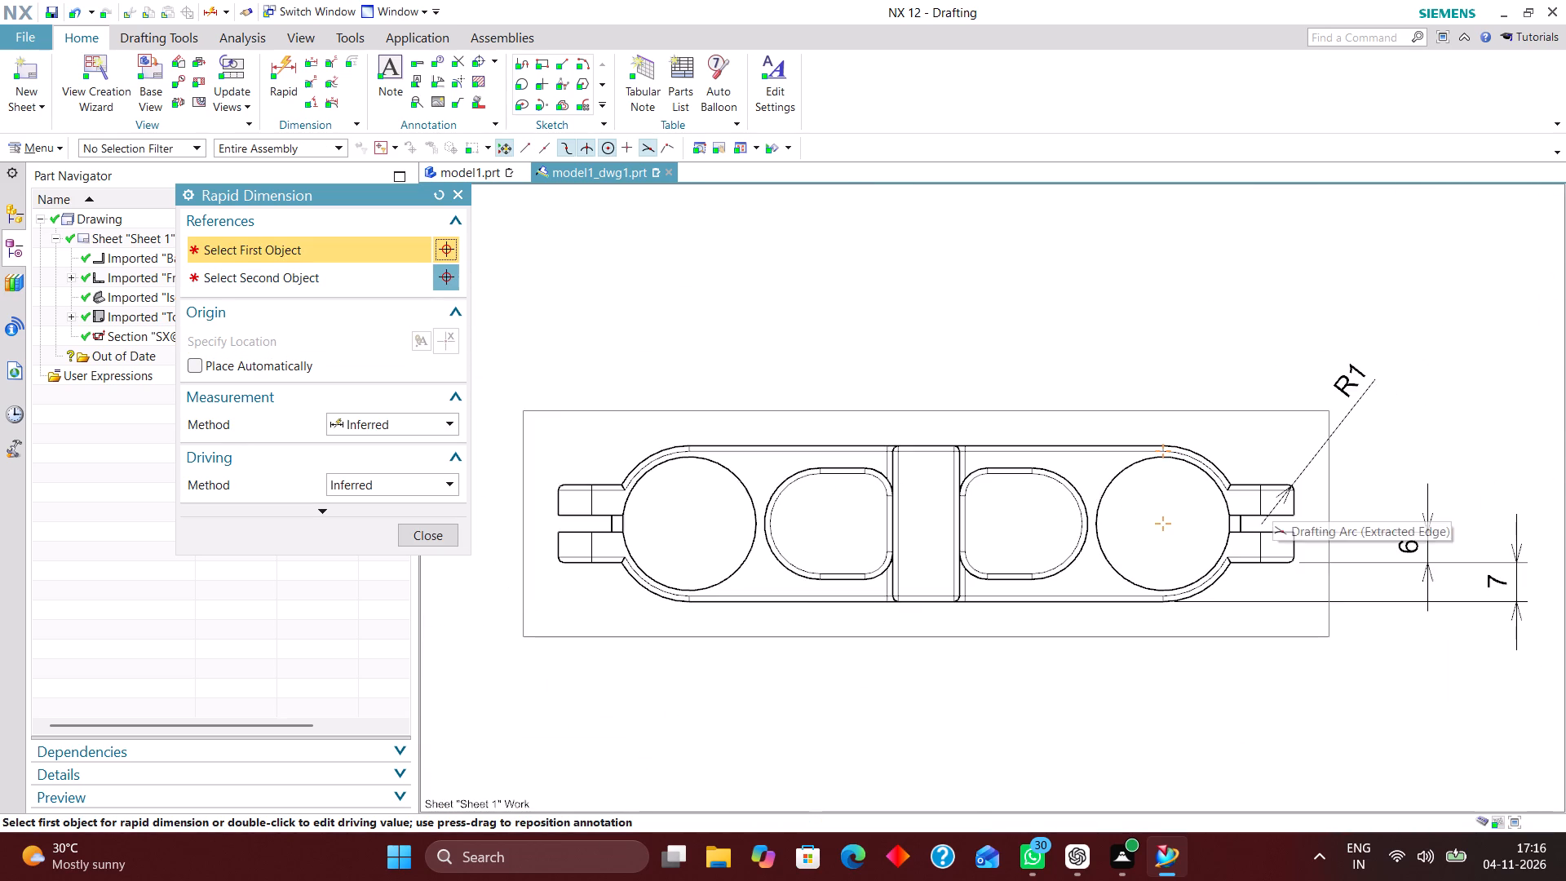
scroll(901, 476, up, 4)
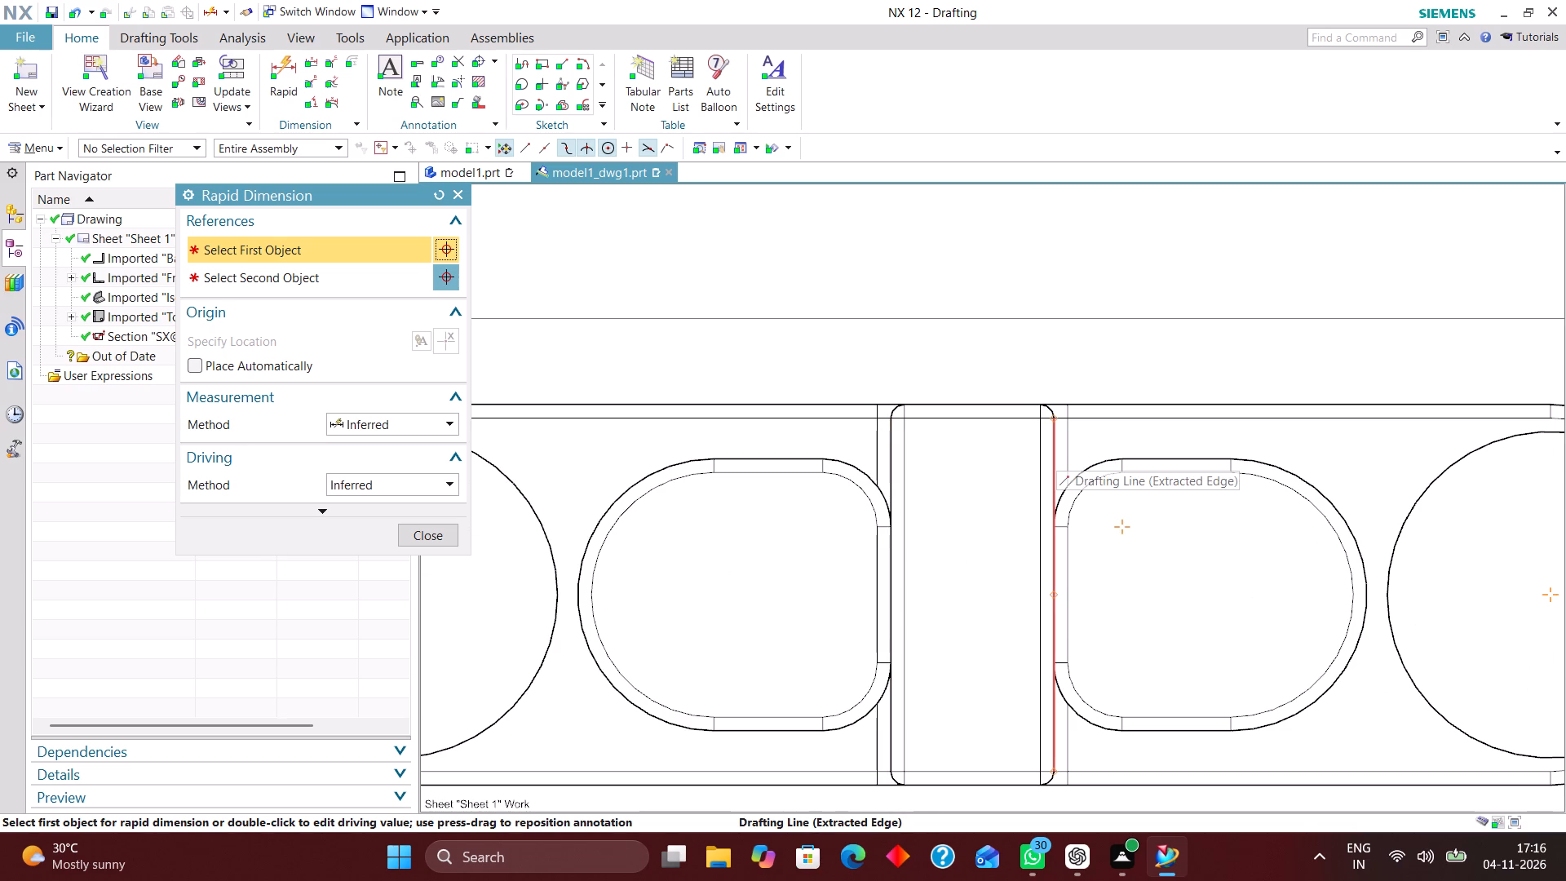
scroll(900, 392, down, 2)
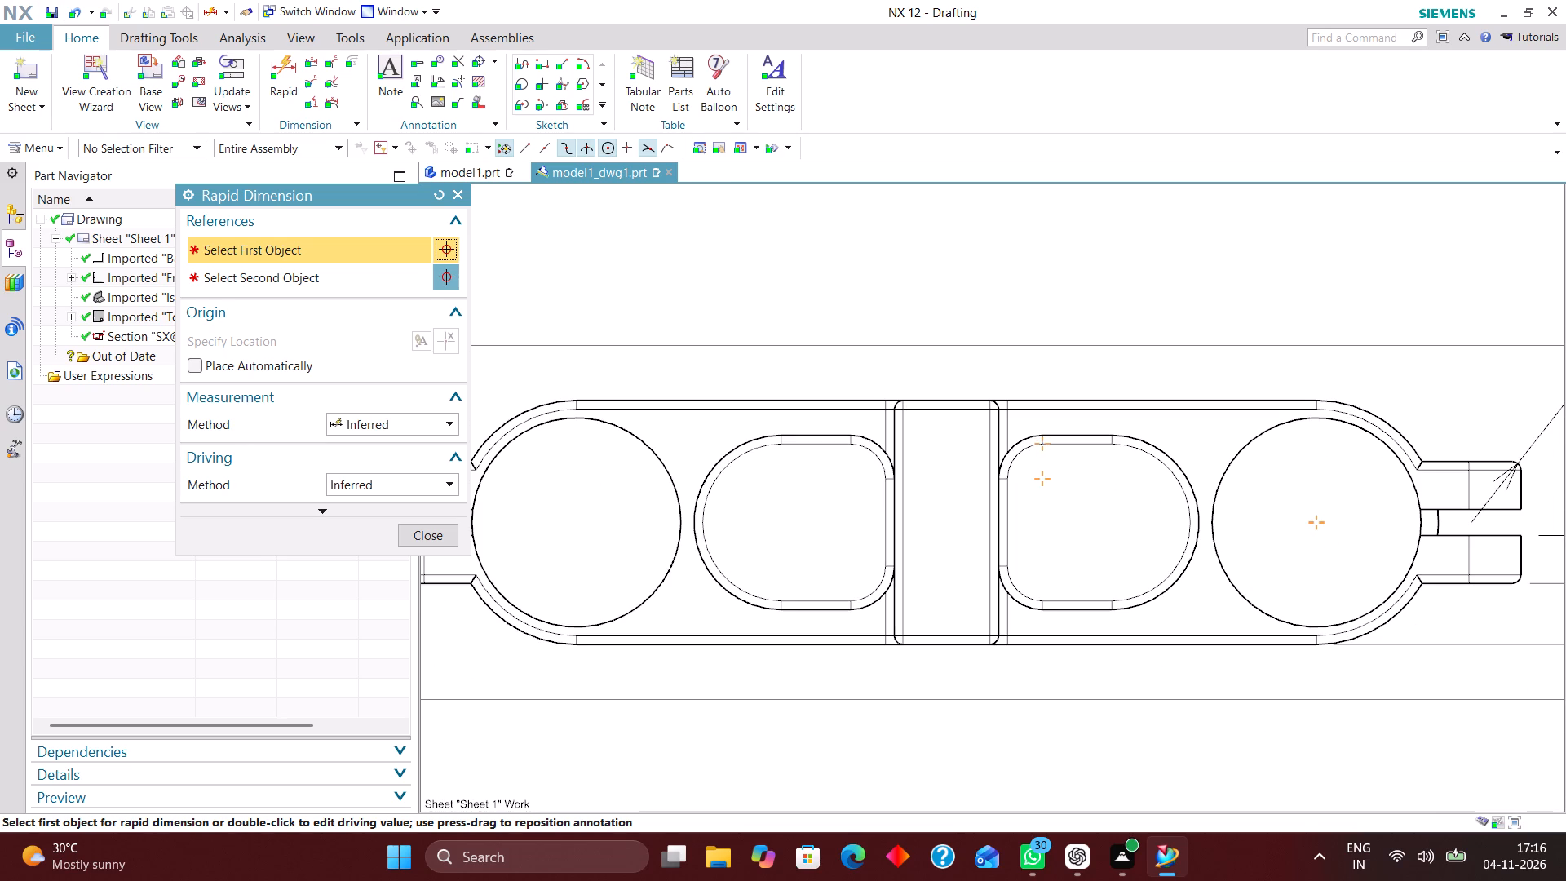
scroll(712, 507, up, 4)
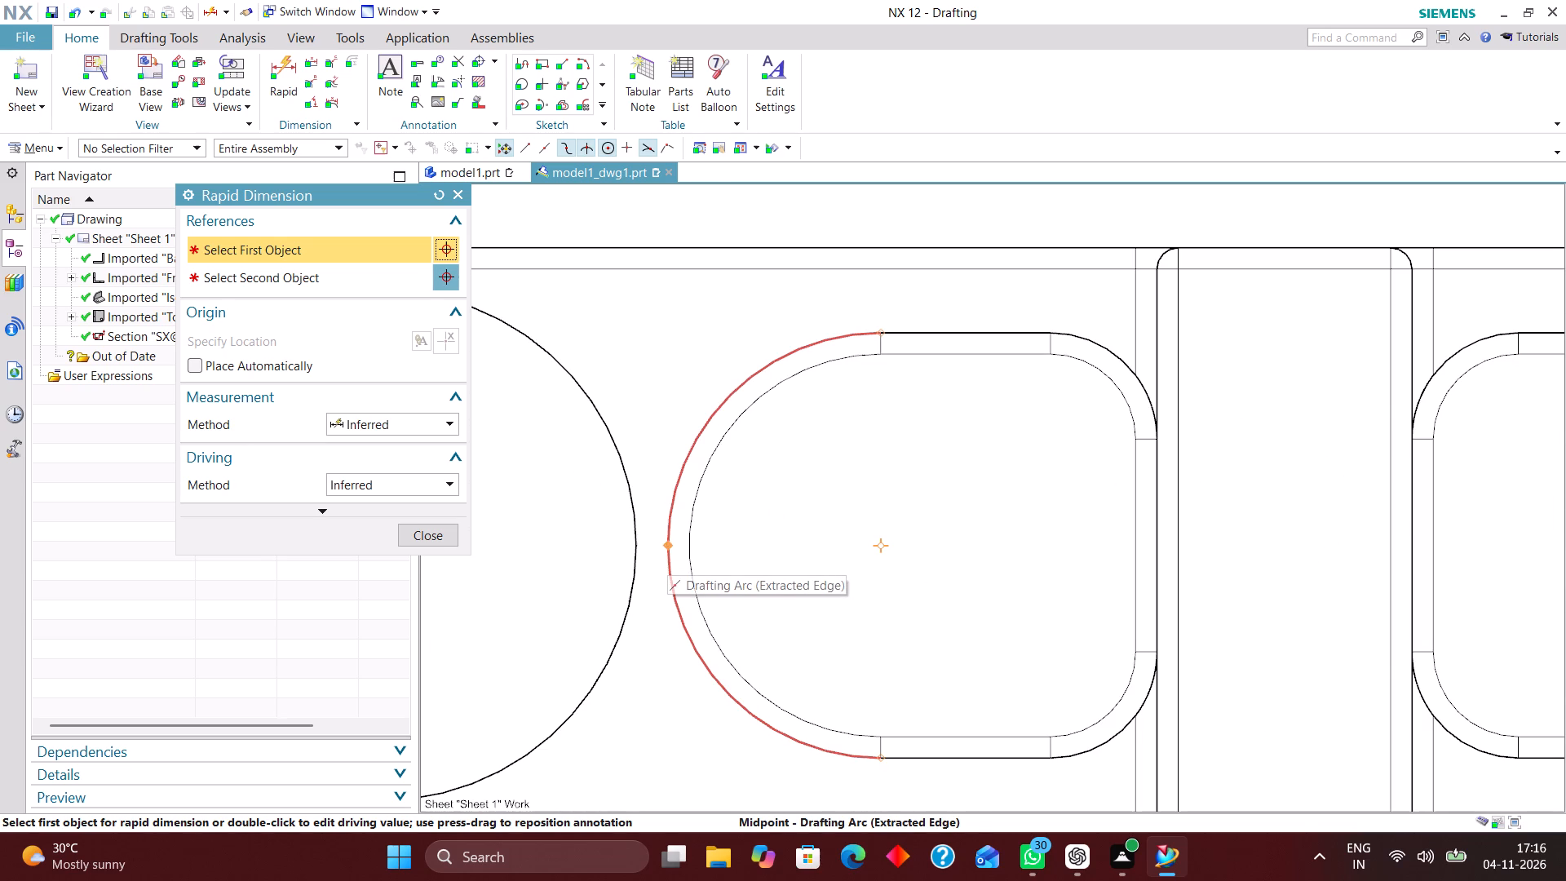
click(666, 544)
scroll(576, 493, down, 4)
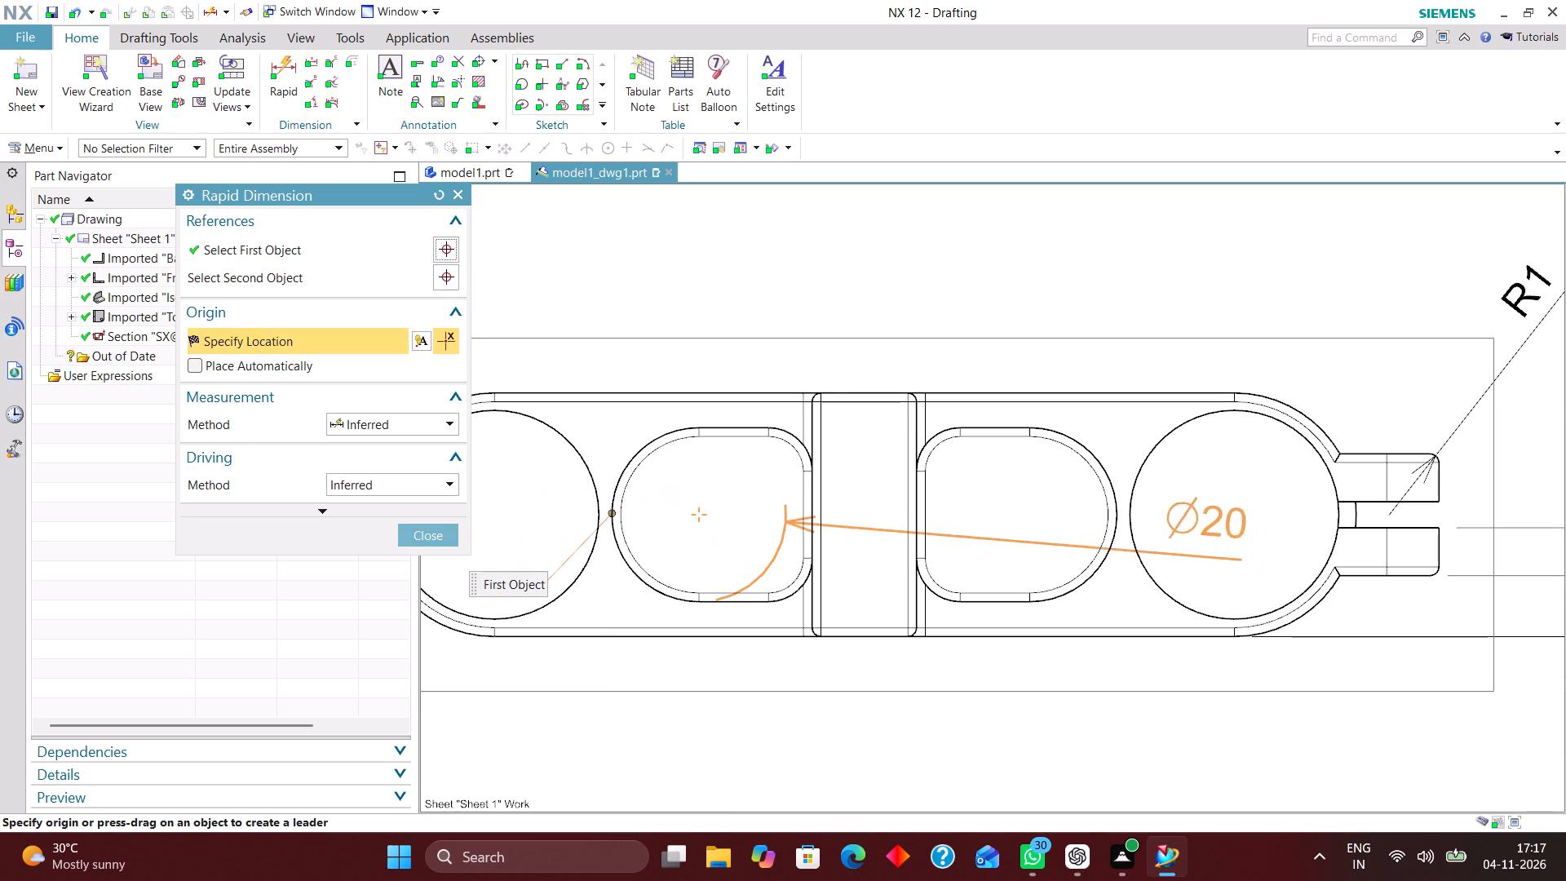
click(1120, 513)
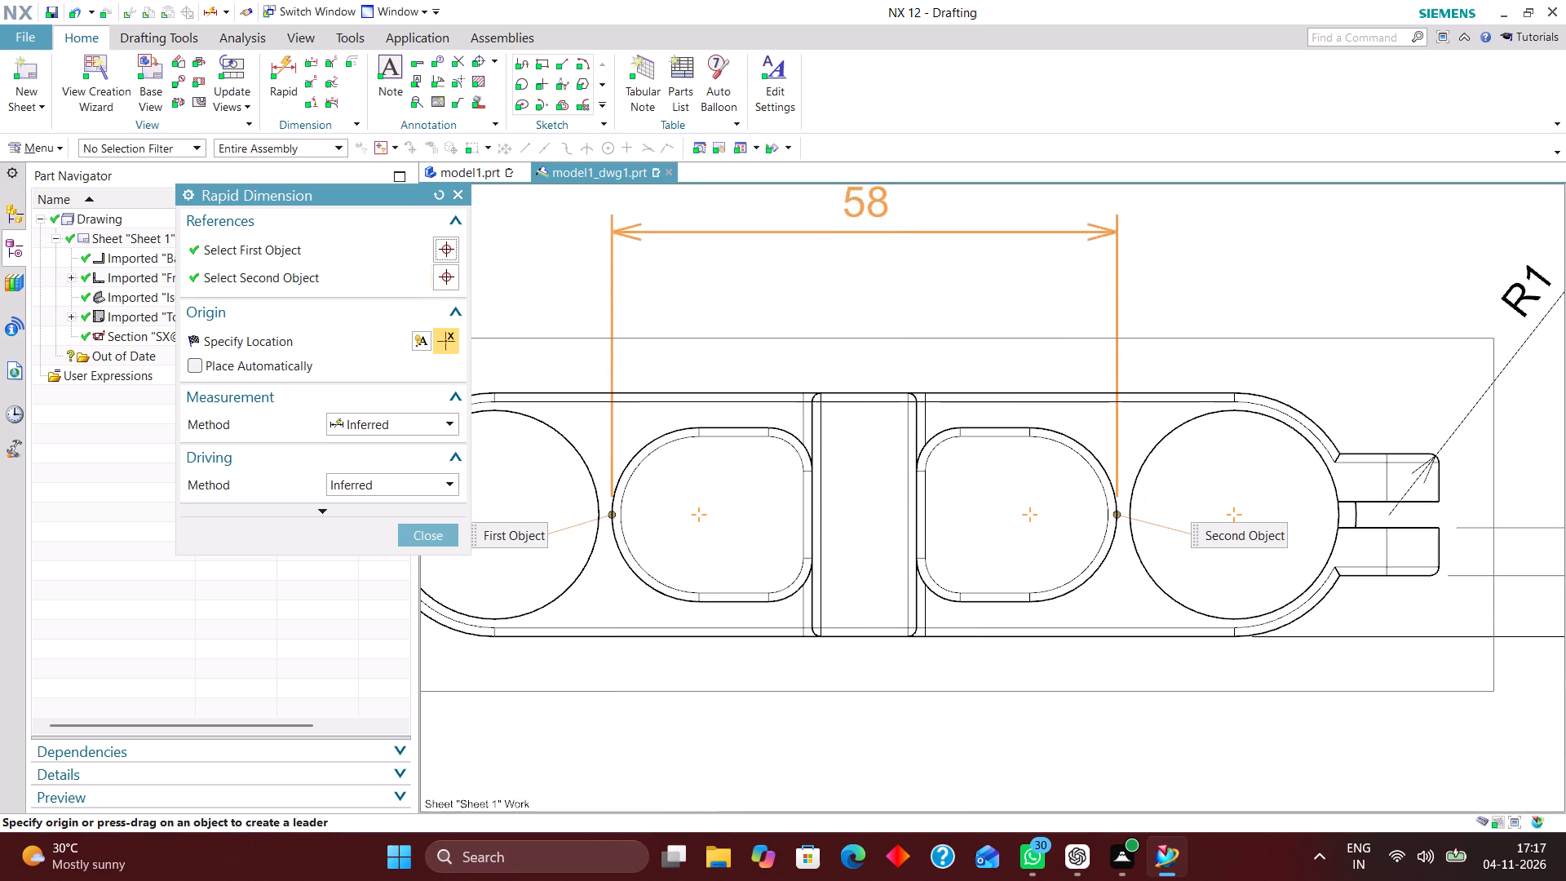
scroll(904, 336, down, 4)
scroll(896, 268, up, 2)
click(887, 239)
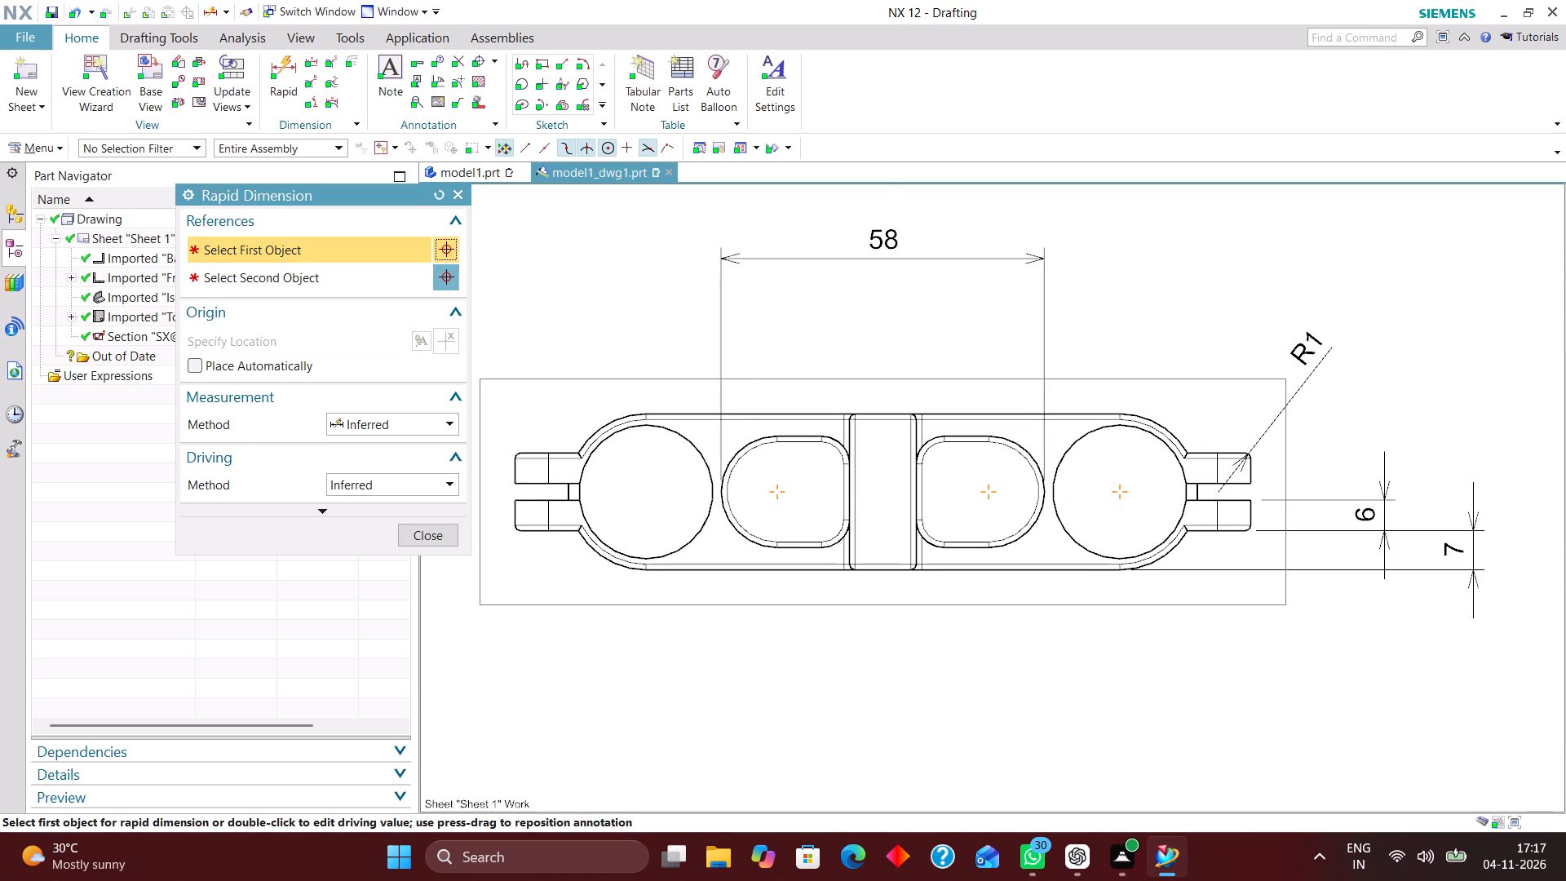
scroll(830, 530, up, 4)
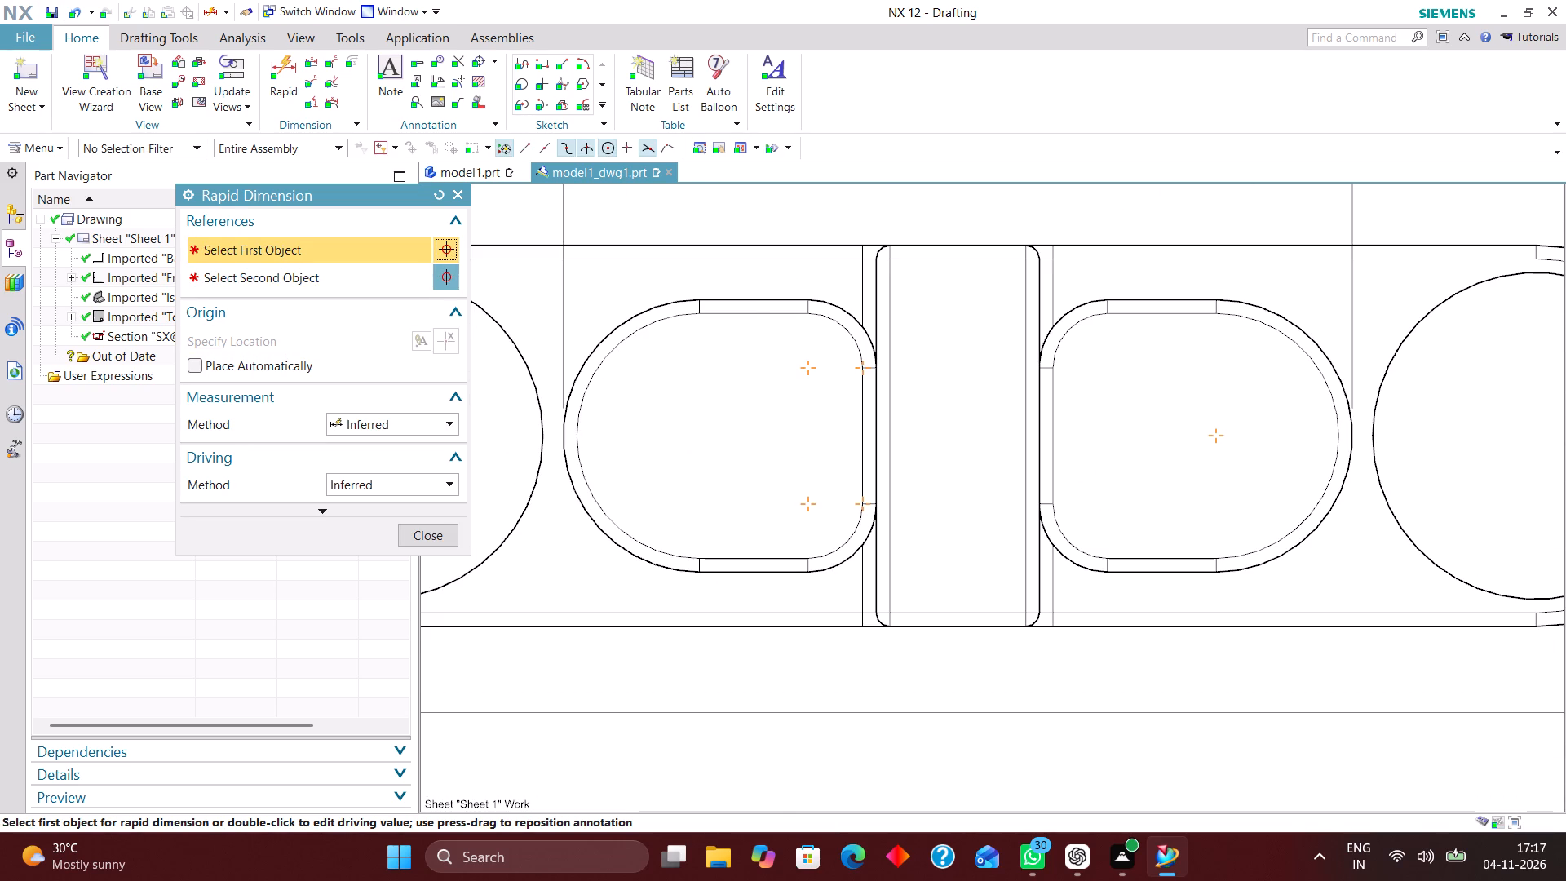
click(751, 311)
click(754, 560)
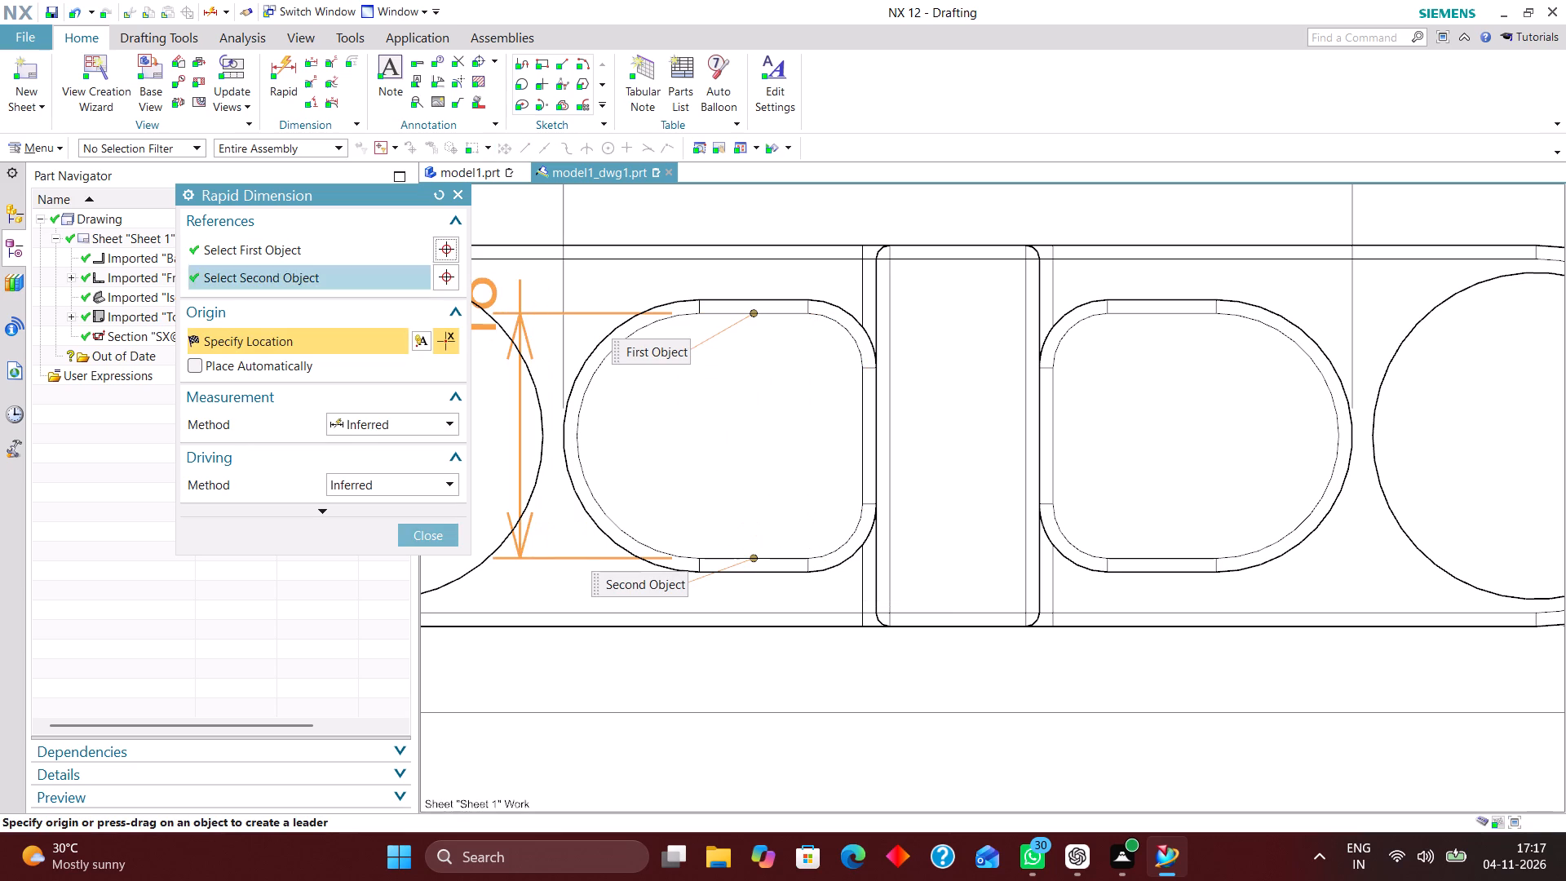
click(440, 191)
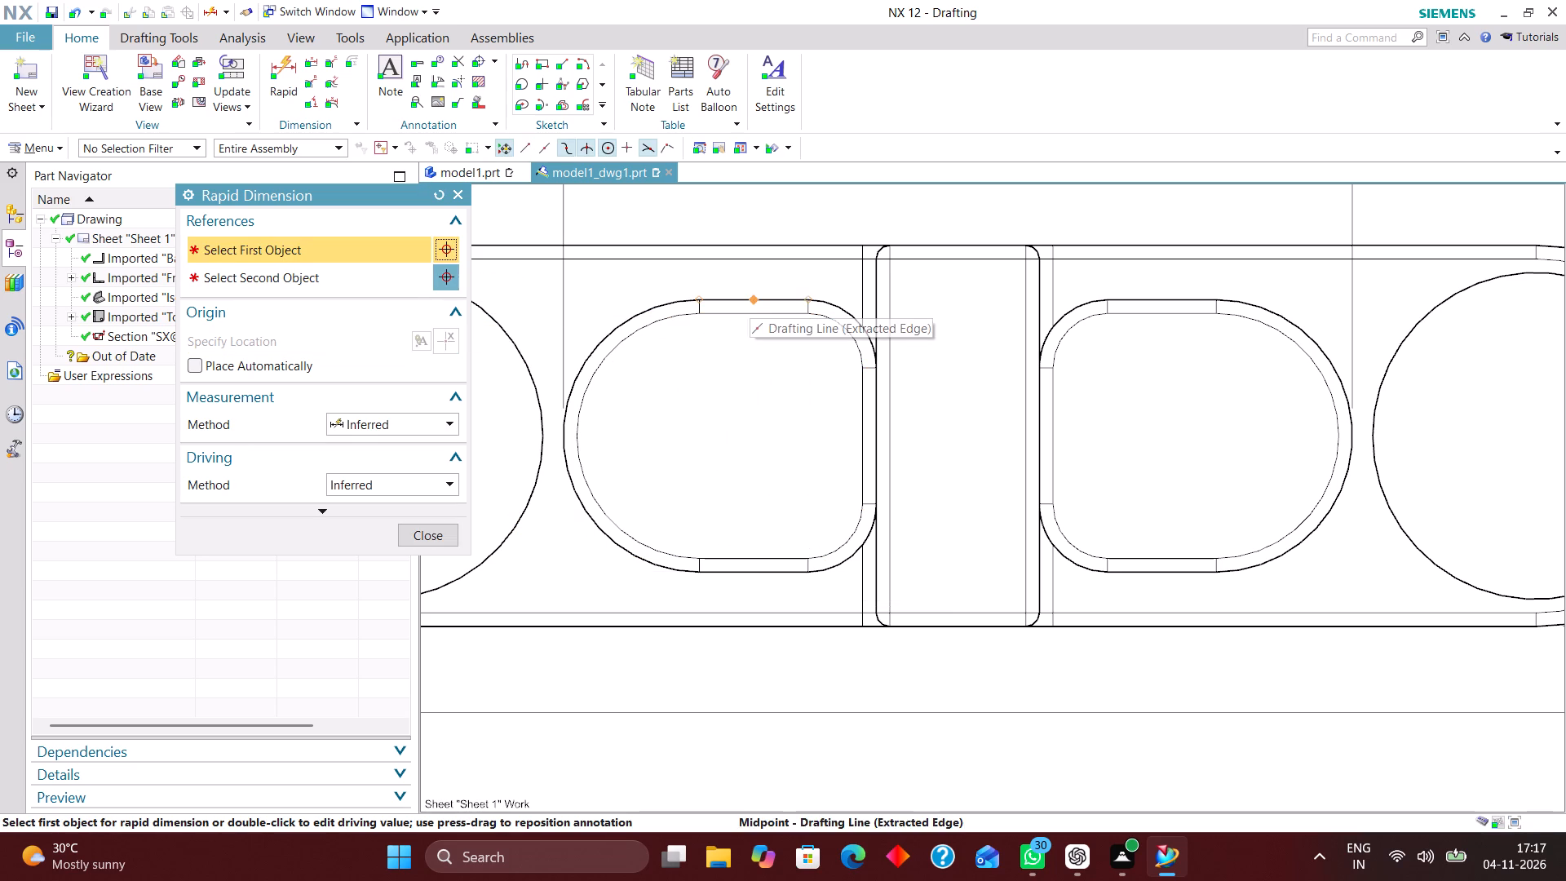
Add an Inferred rapid dimension for the left pocket's outer height, from its top edge to its bottom edge, placed inside the pocket.
click(753, 298)
click(751, 570)
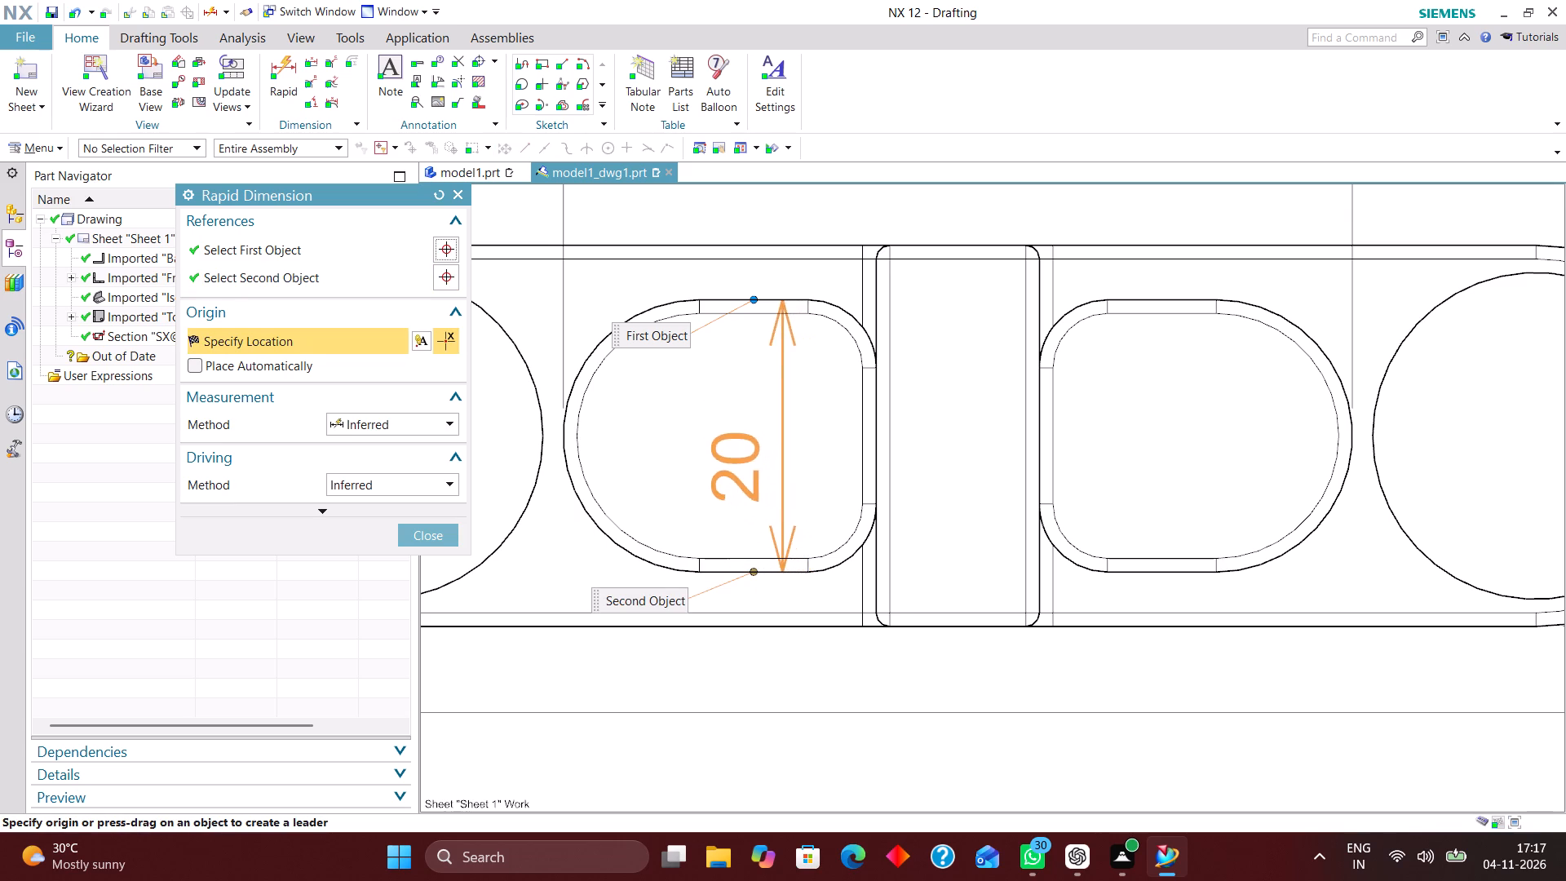
click(699, 433)
Add a Radial rapid dimension to the right pocket's upper inner corner arc on the outer outline, placed inside the pocket.
scroll(710, 509, down, 3)
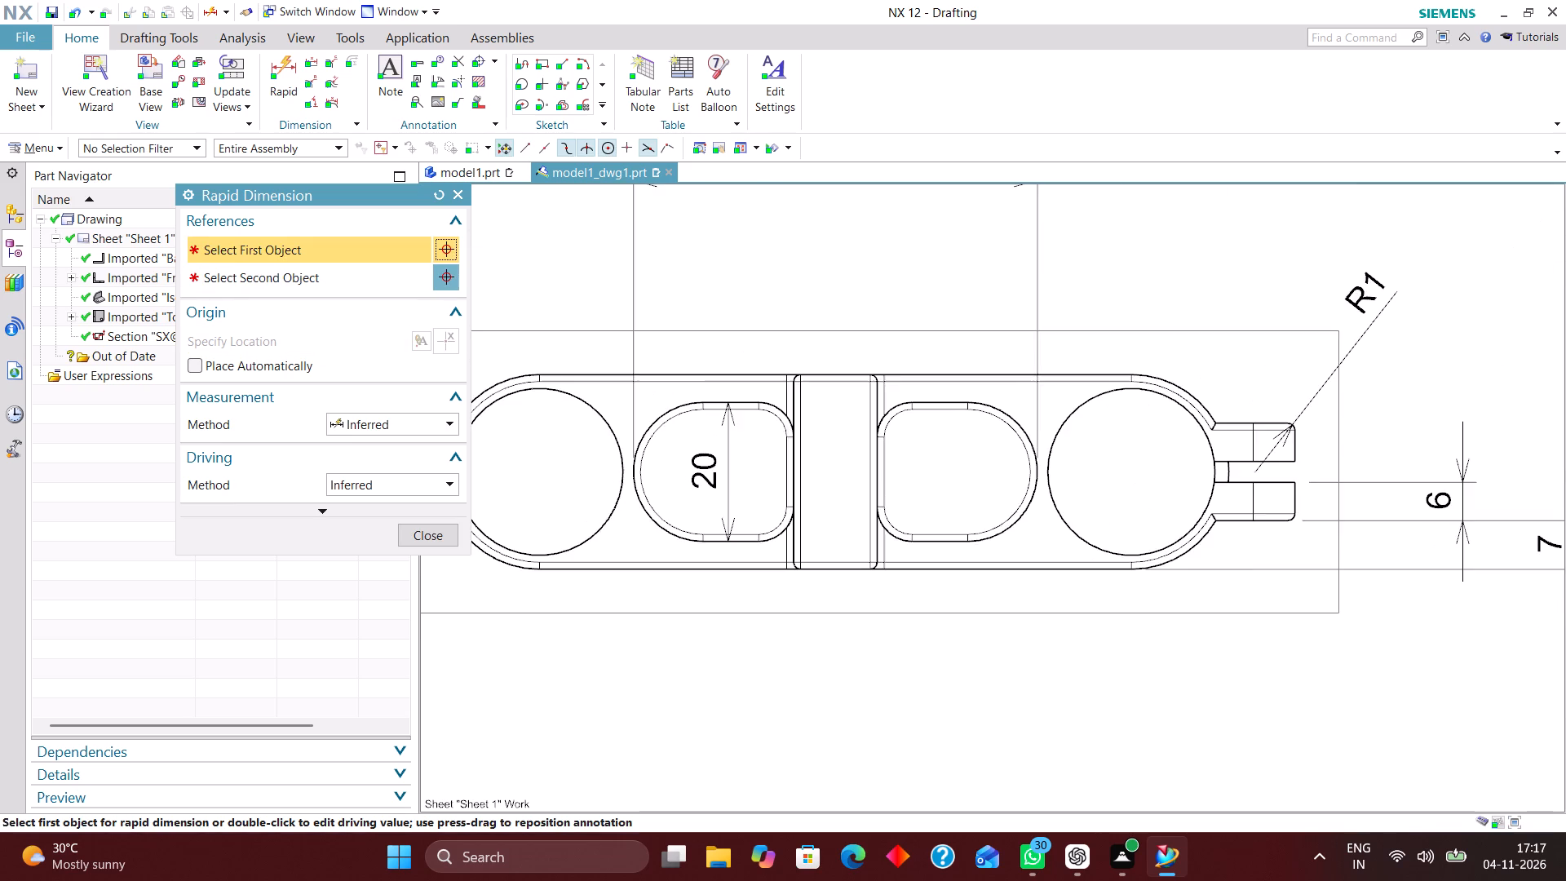
scroll(935, 497, up, 1)
scroll(907, 385, up, 3)
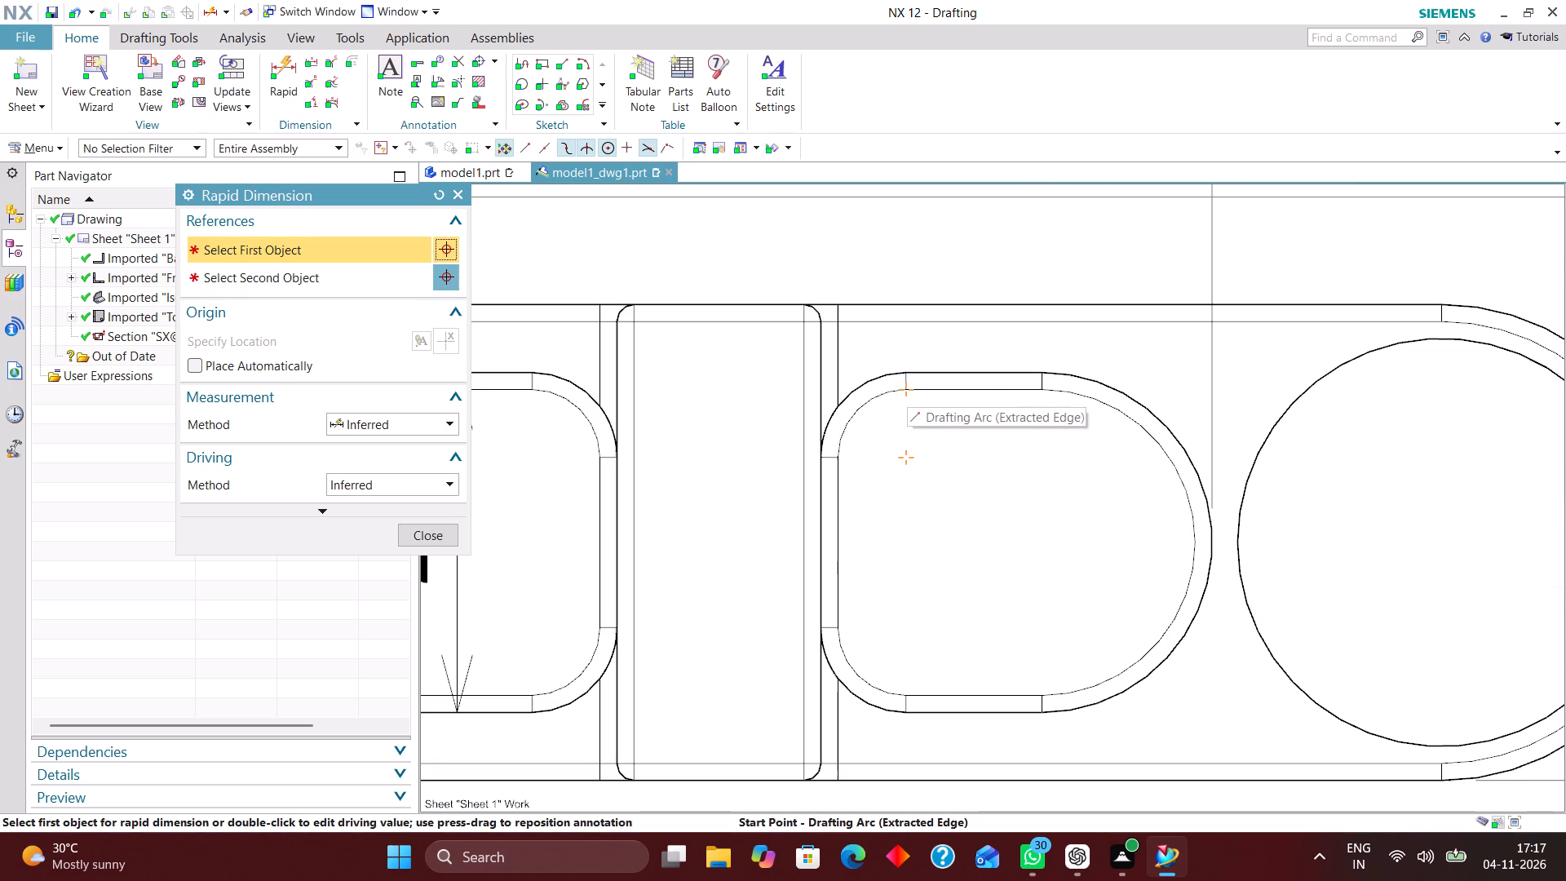
click(433, 422)
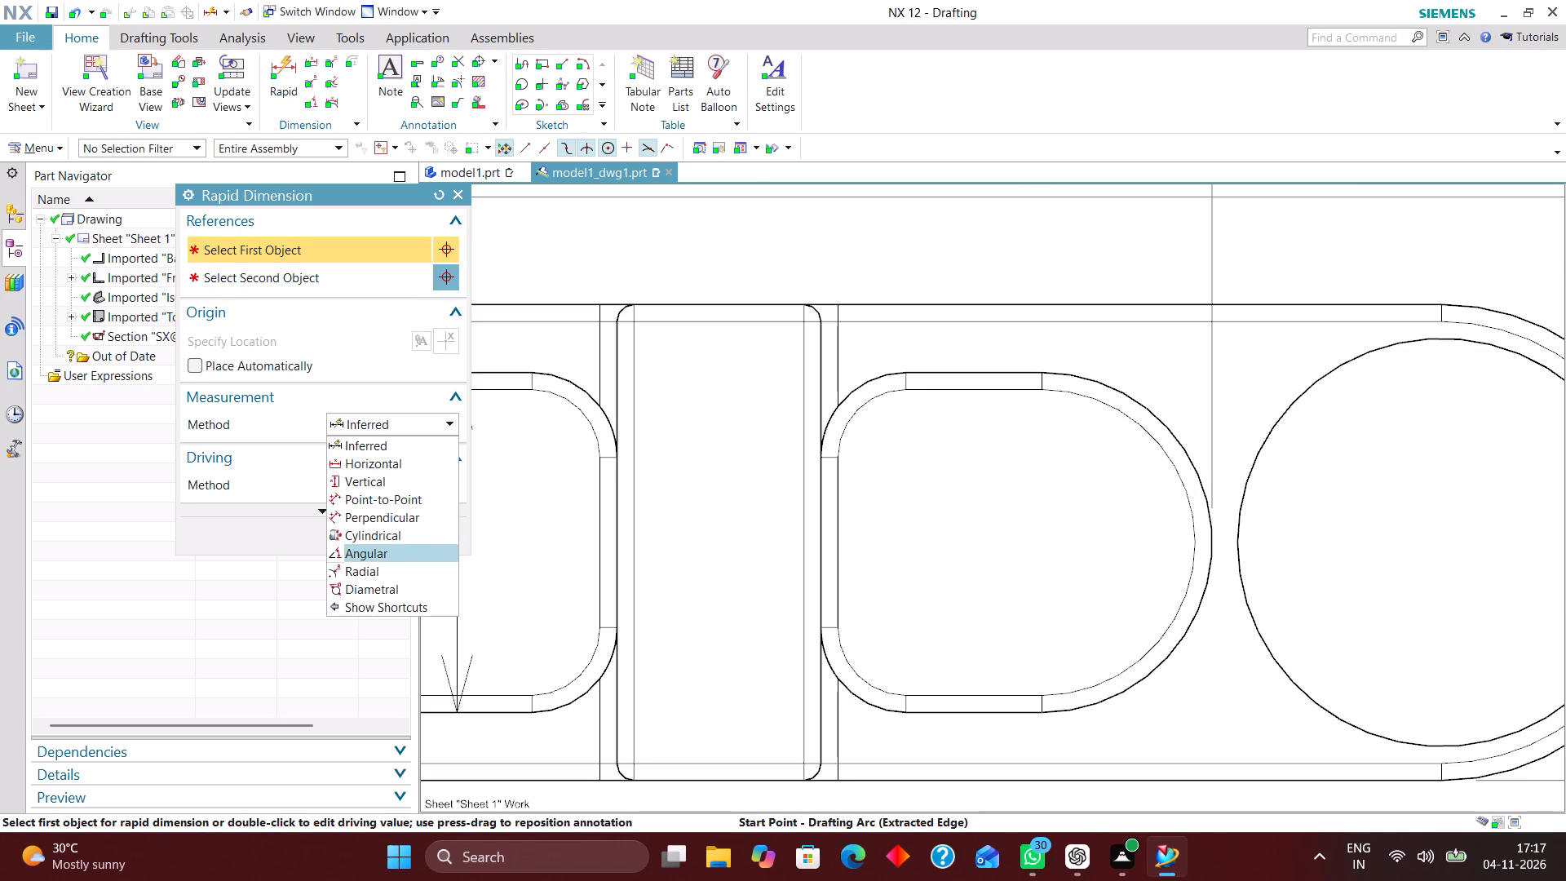
click(405, 567)
scroll(870, 395, up, 2)
click(852, 379)
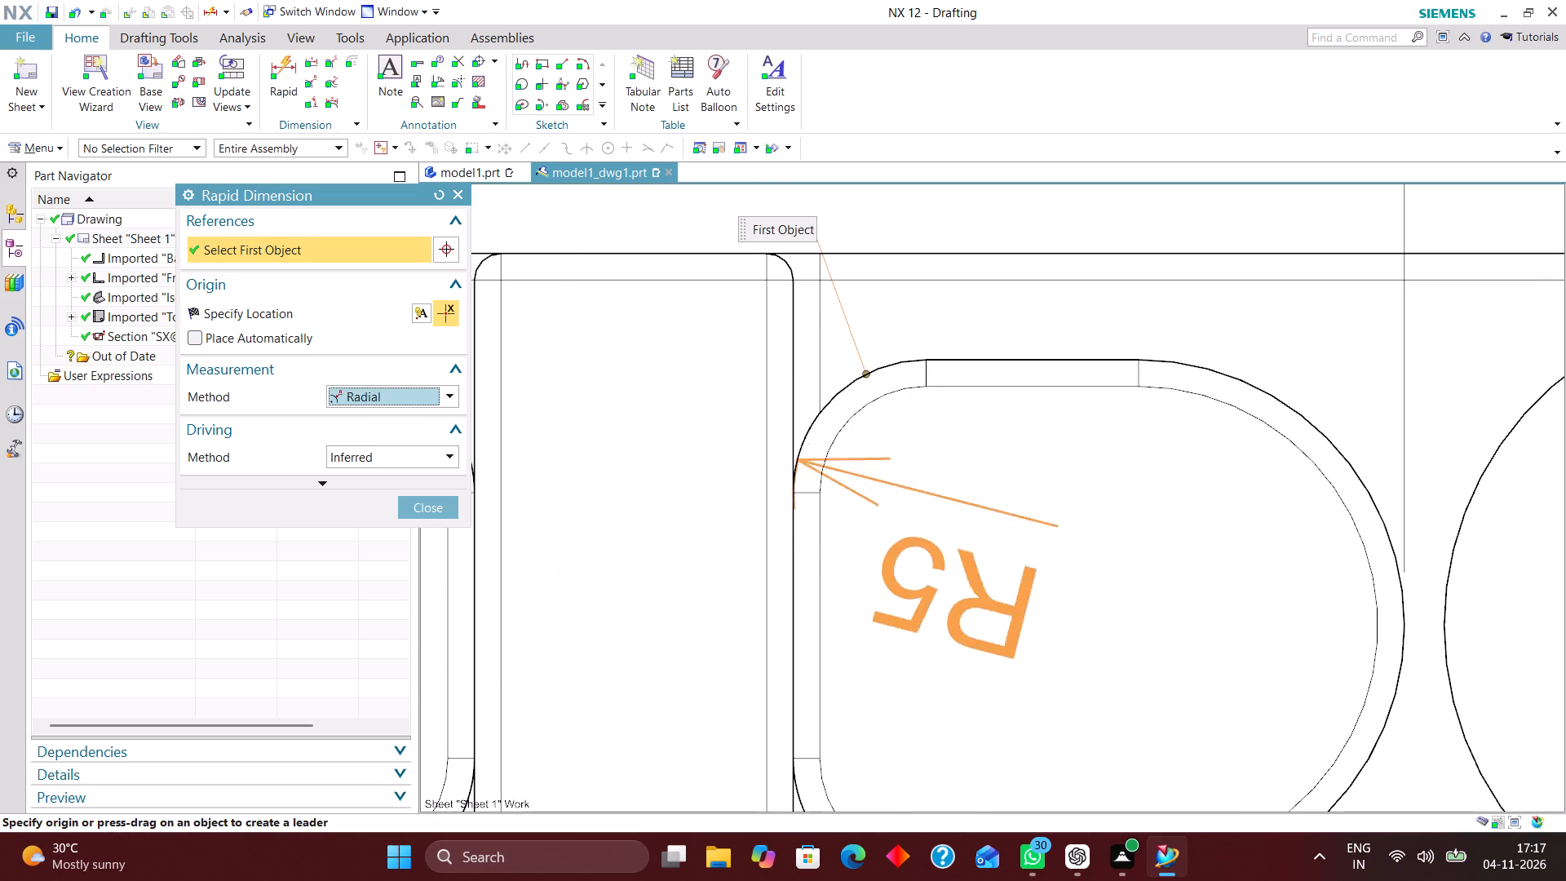
click(1152, 547)
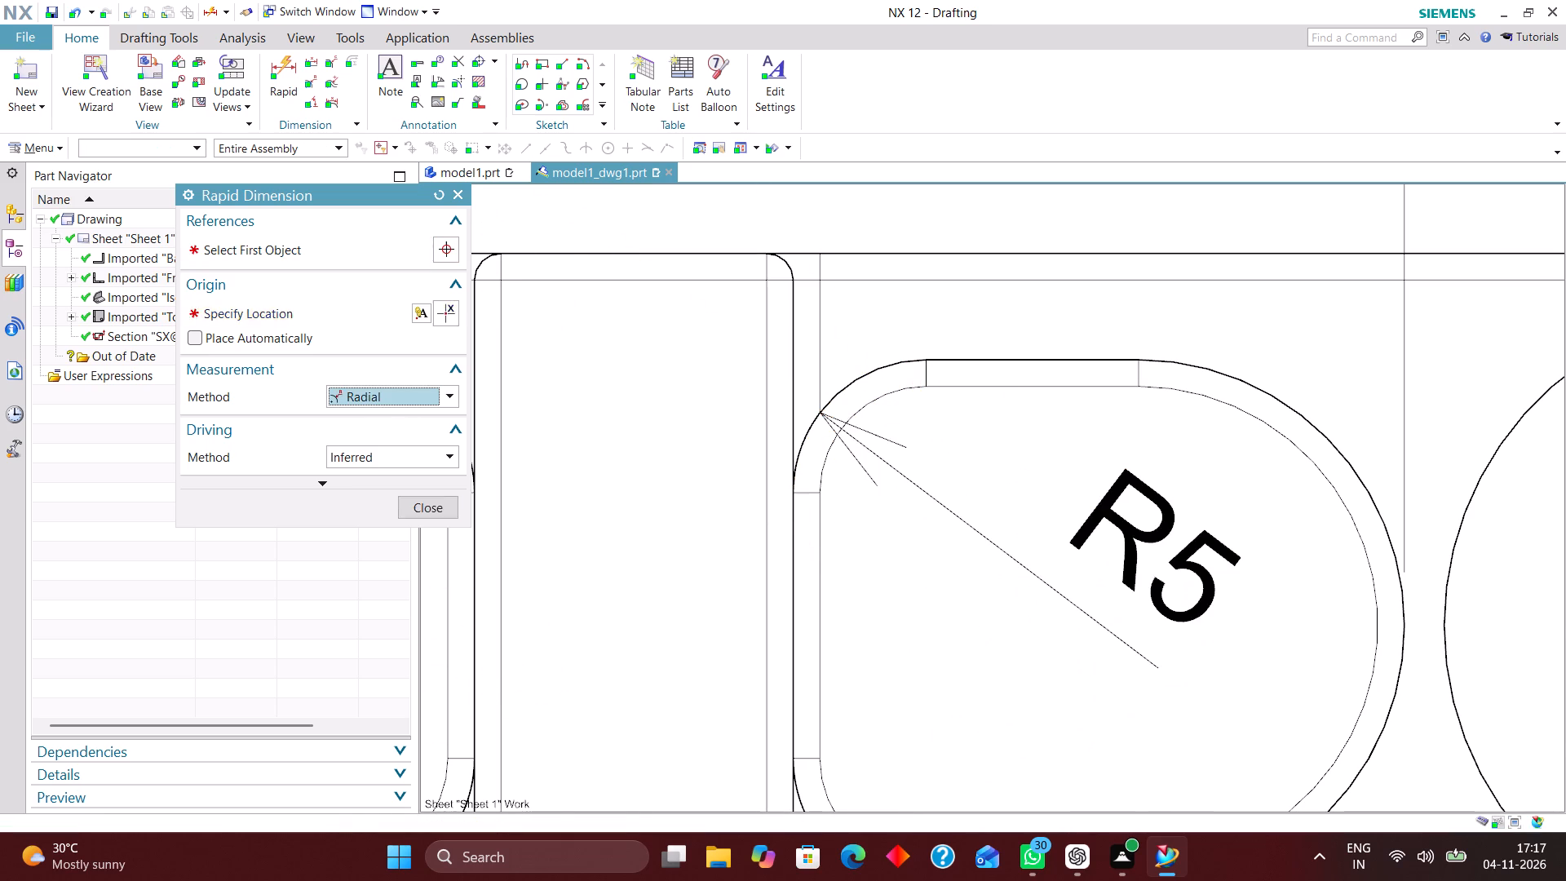
Add a Radial rapid dimension to the right pocket's large outer end arc, placed below the view's border.
scroll(860, 427, down, 3)
scroll(919, 475, down, 2)
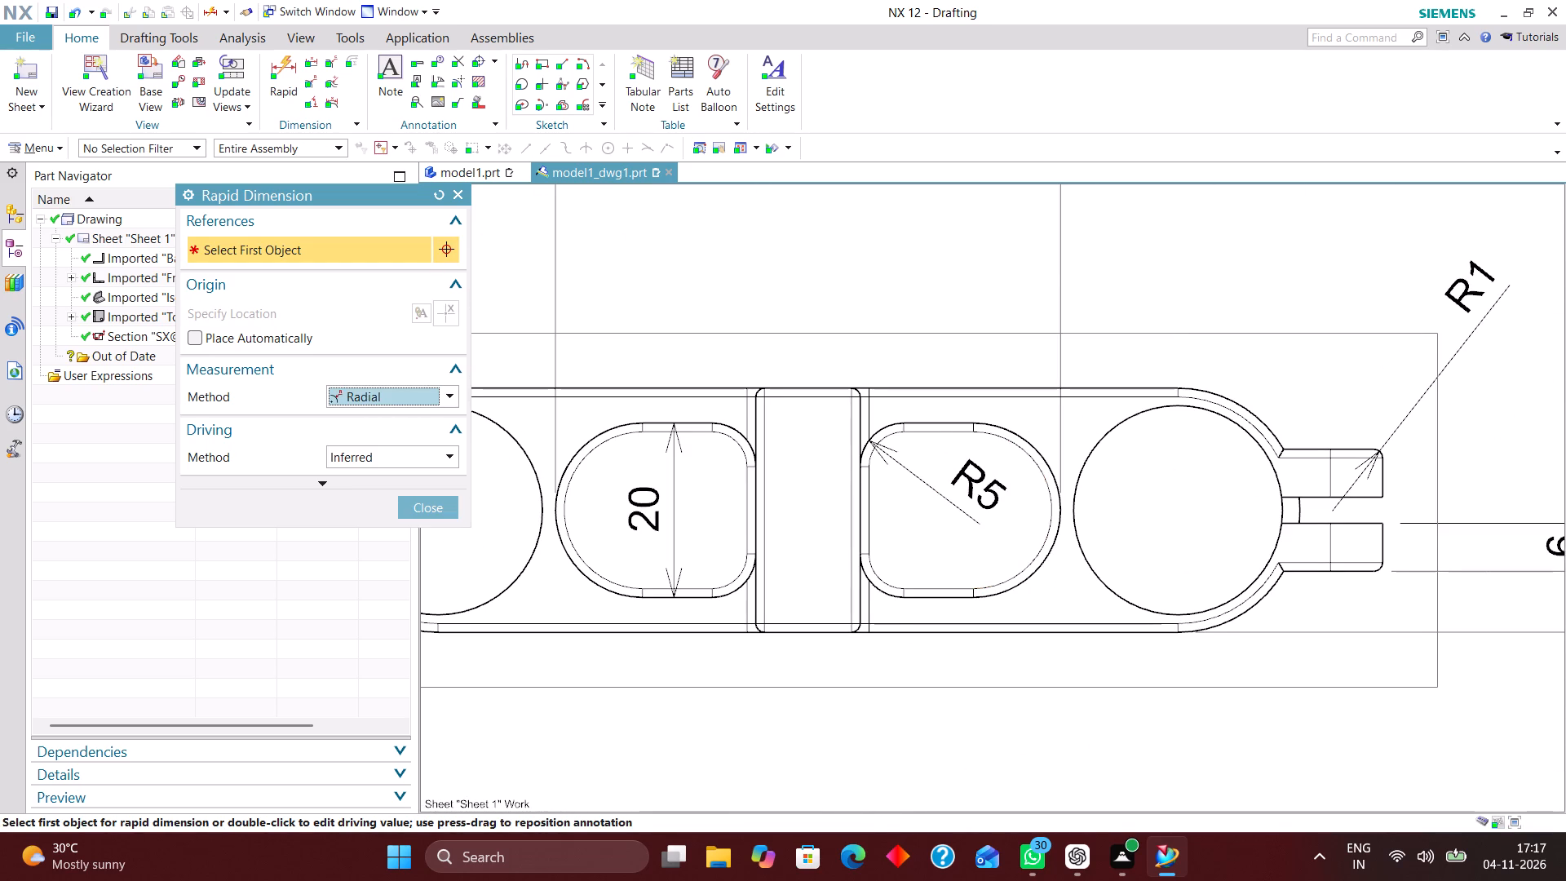
scroll(1067, 604, up, 5)
click(960, 529)
scroll(957, 591, down, 3)
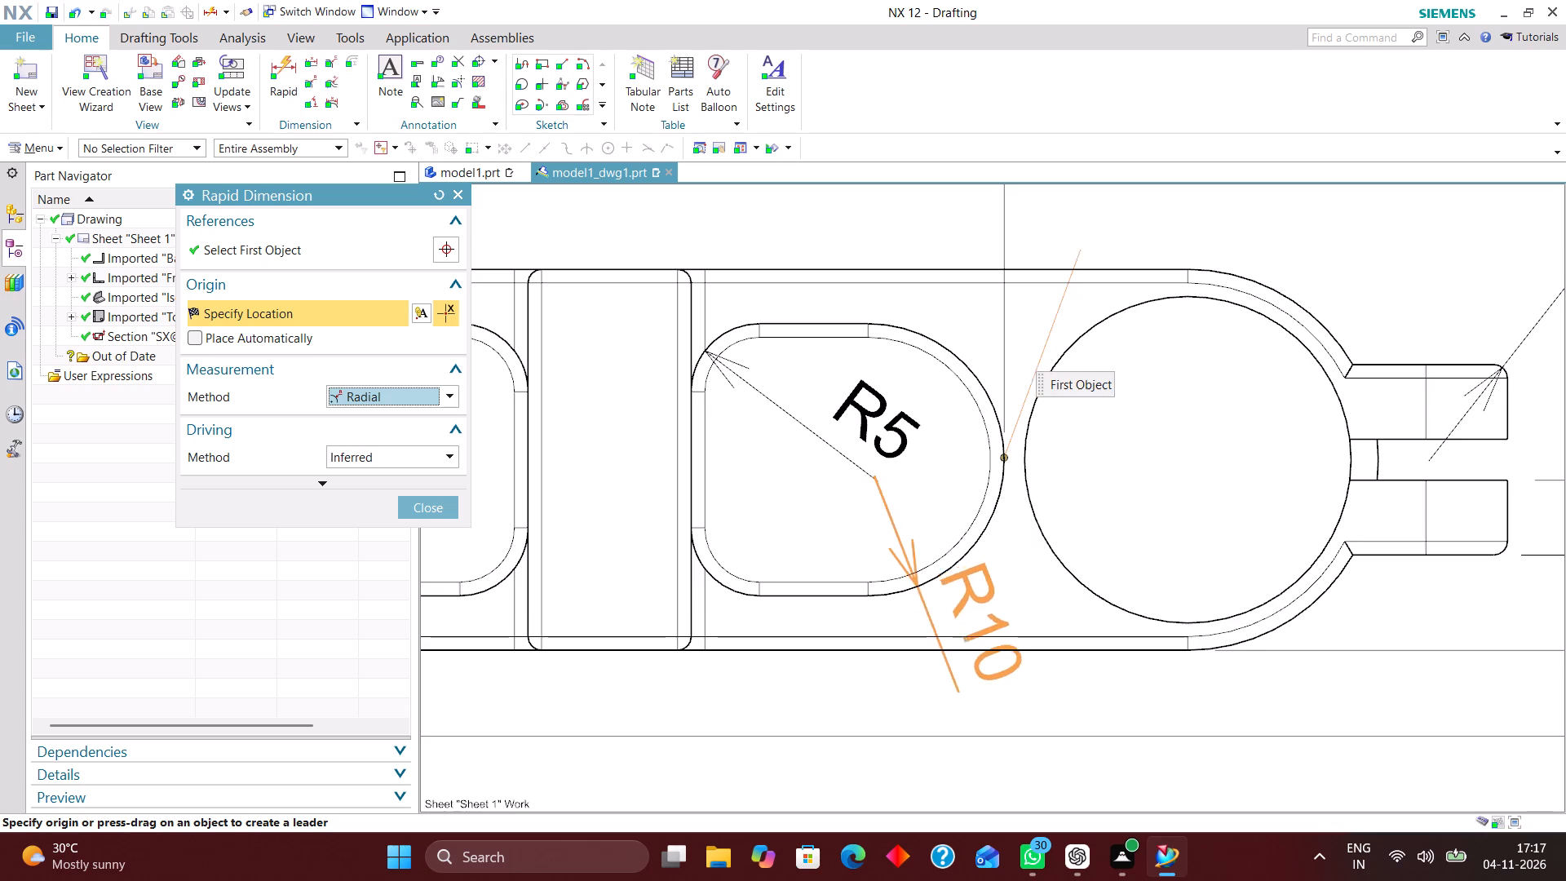
scroll(928, 543, down, 3)
click(1049, 692)
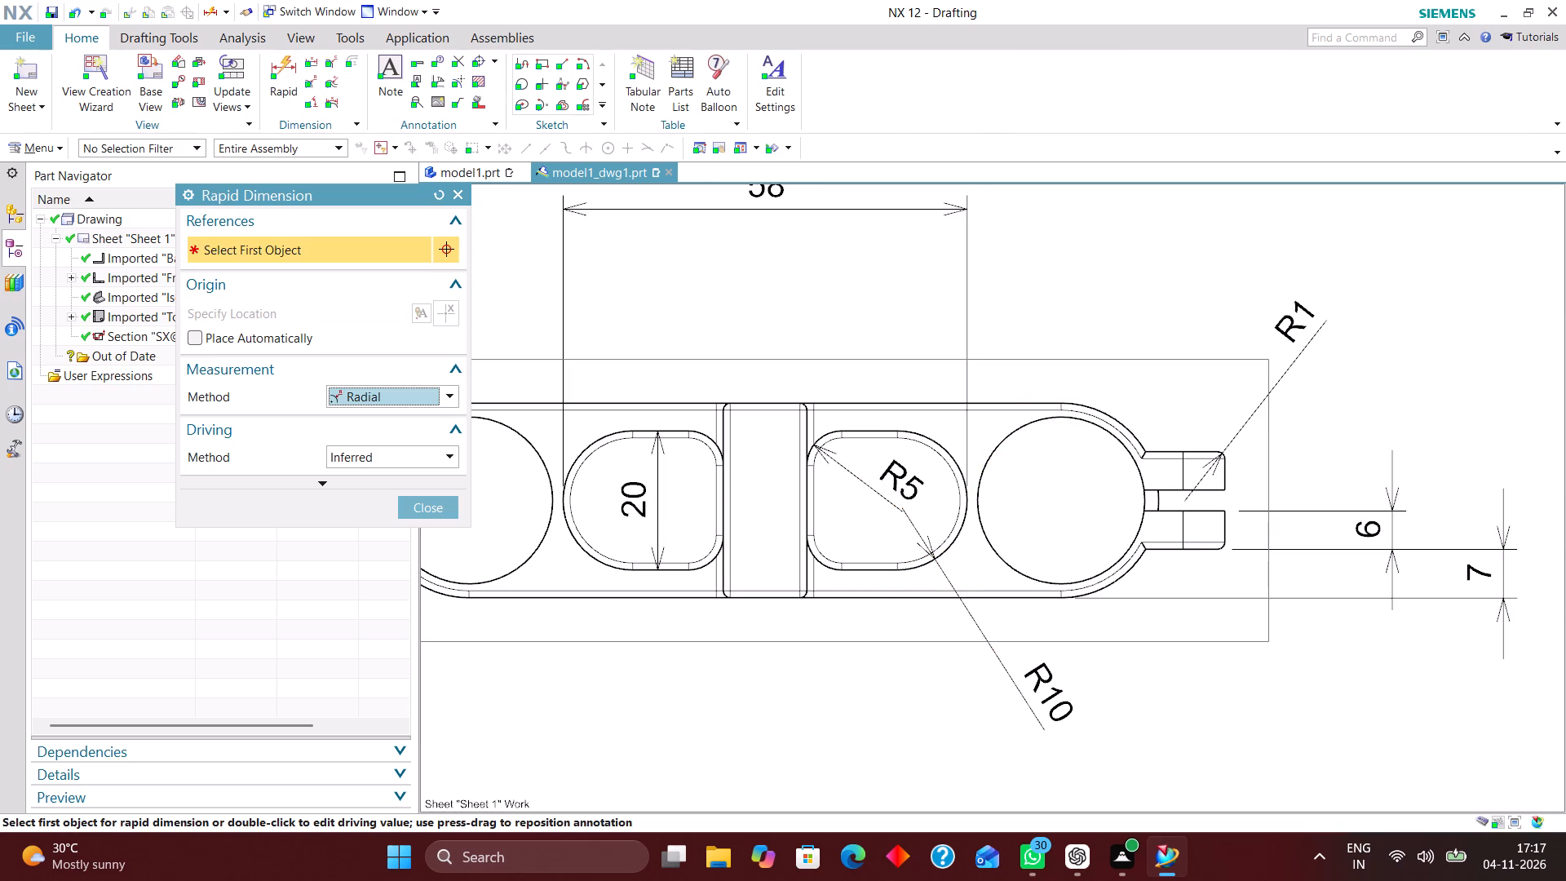
Add an Inferred rapid dimension between the left pocket's bottom outer edge and the body's bottom edge, placed below the view.
scroll(1091, 675, down, 1)
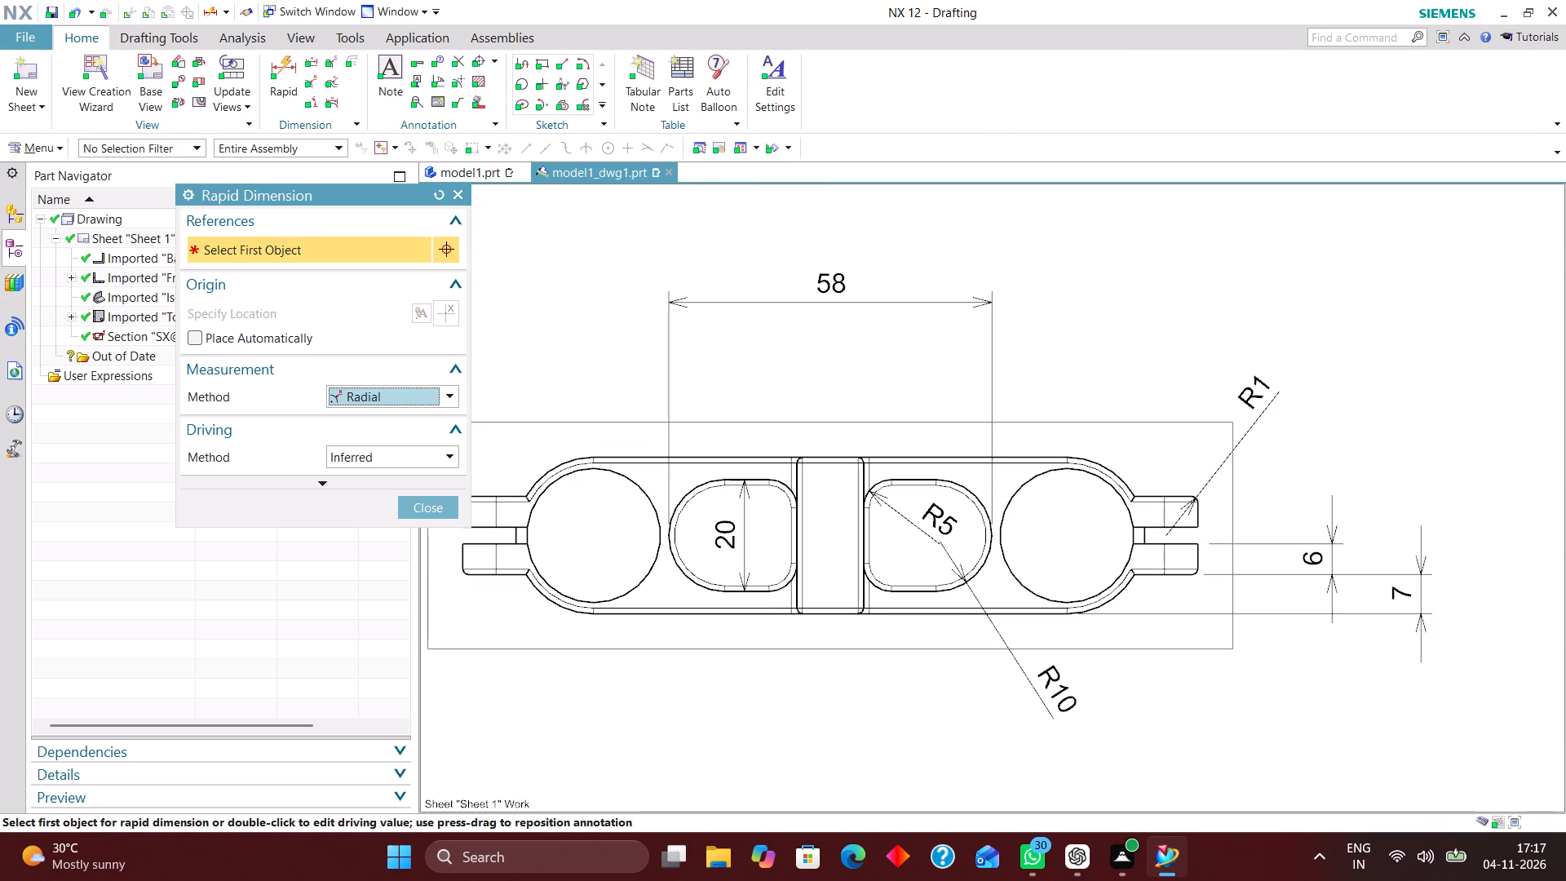
scroll(971, 525, down, 2)
scroll(771, 487, up, 4)
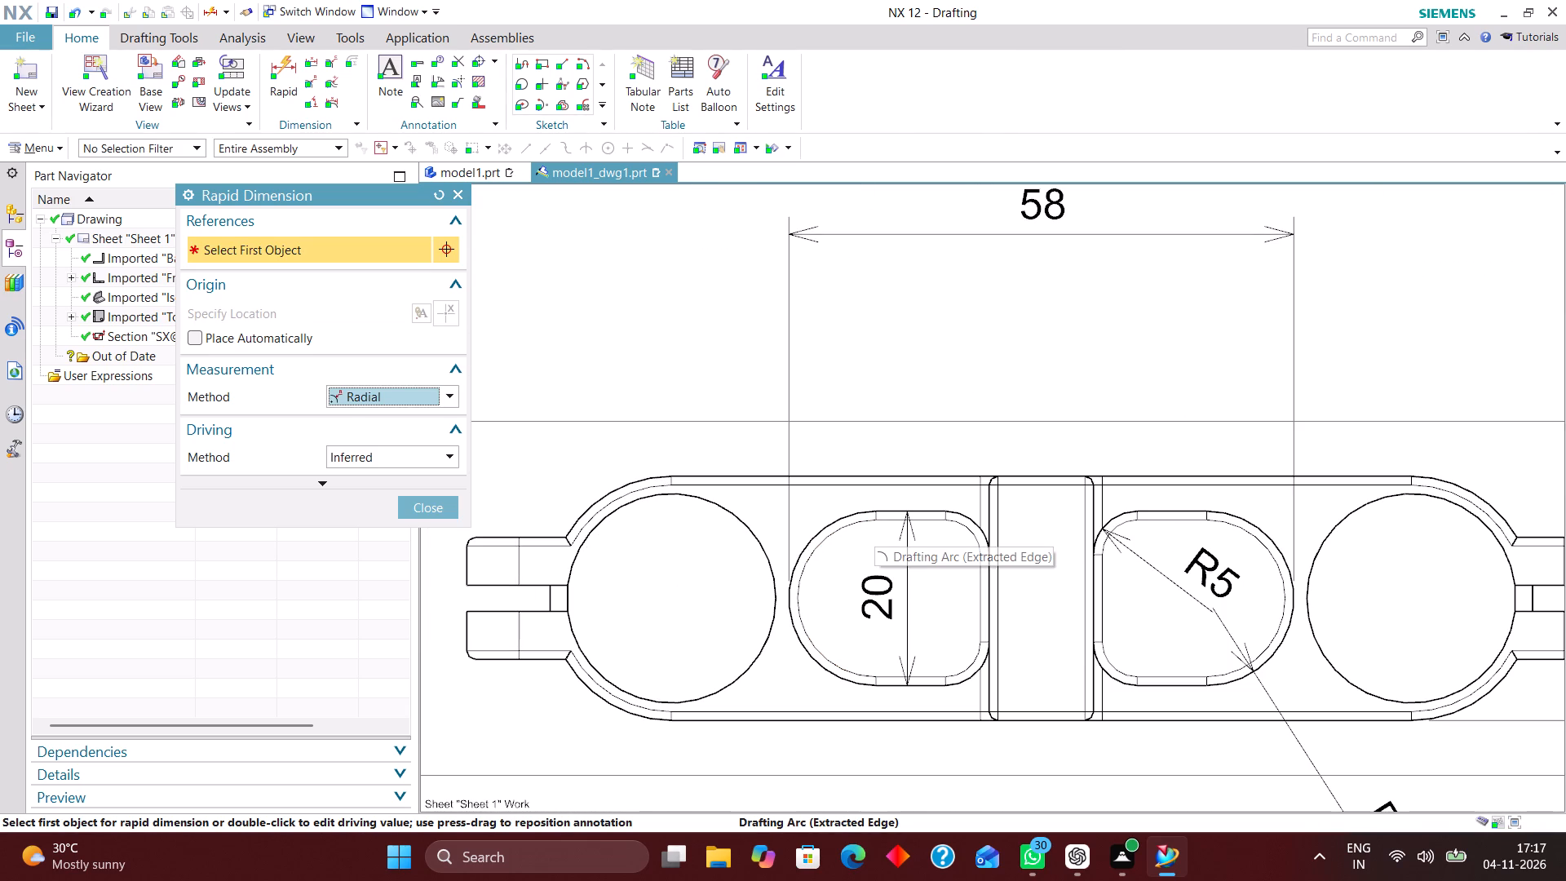
scroll(910, 724, up, 6)
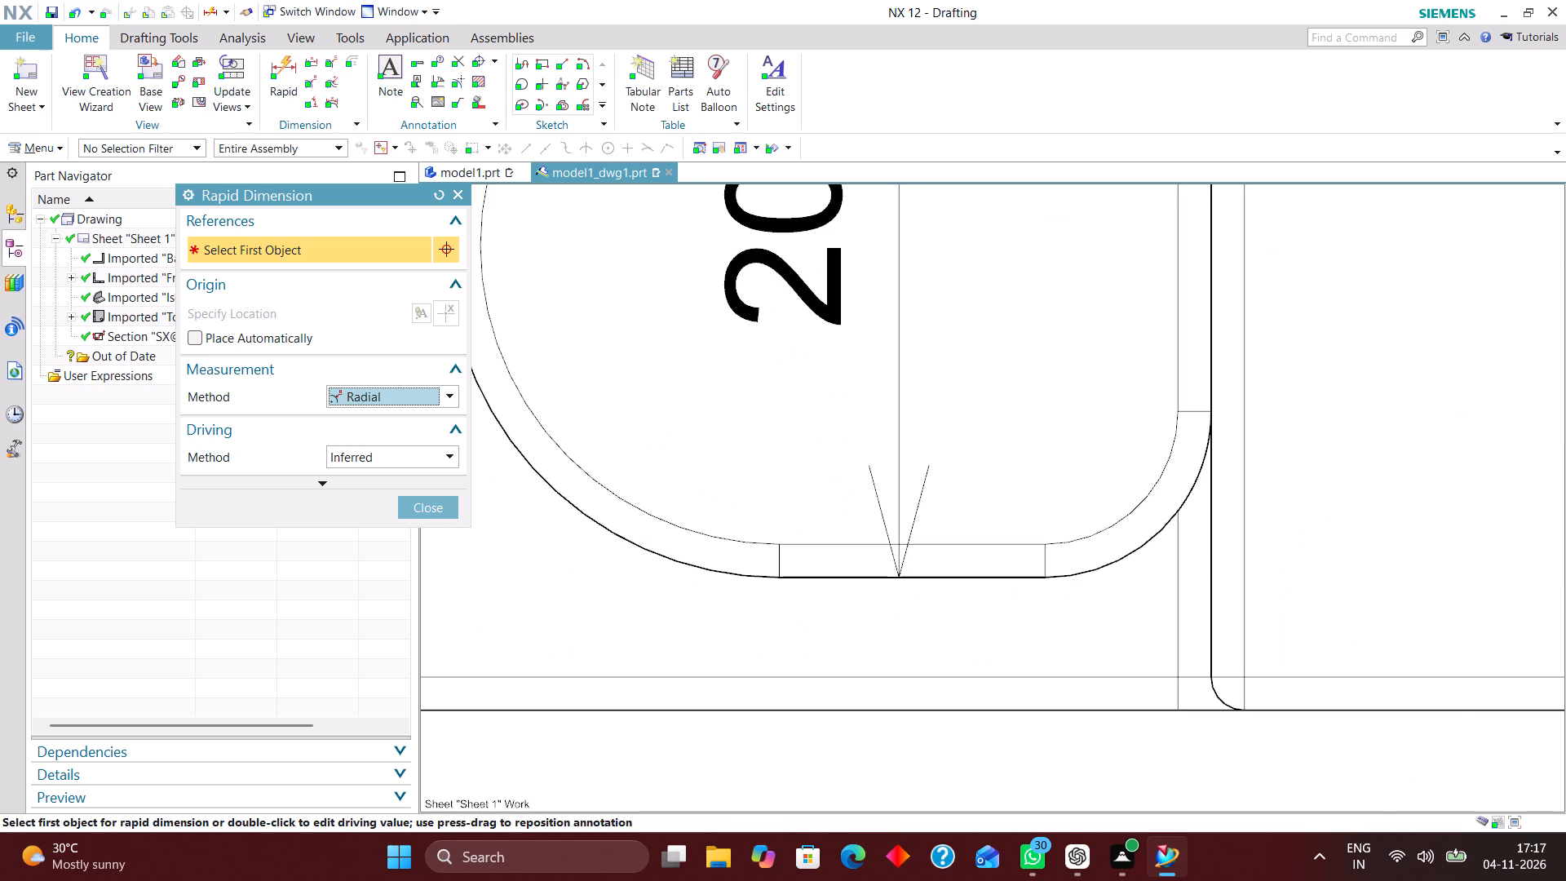
scroll(987, 569, down, 2)
scroll(898, 669, up, 4)
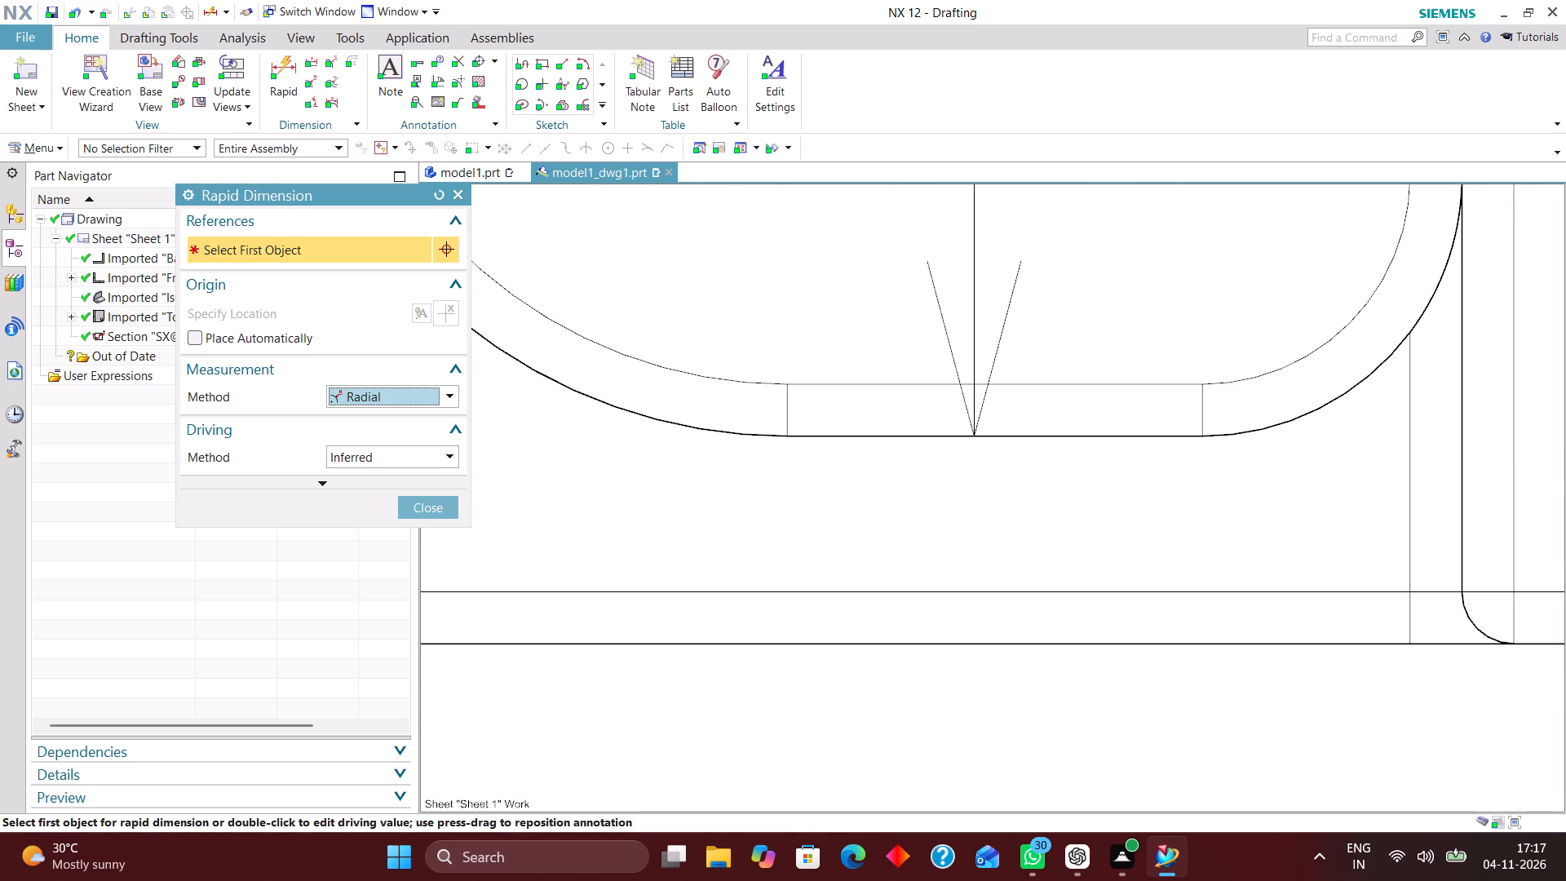
click(445, 396)
click(435, 418)
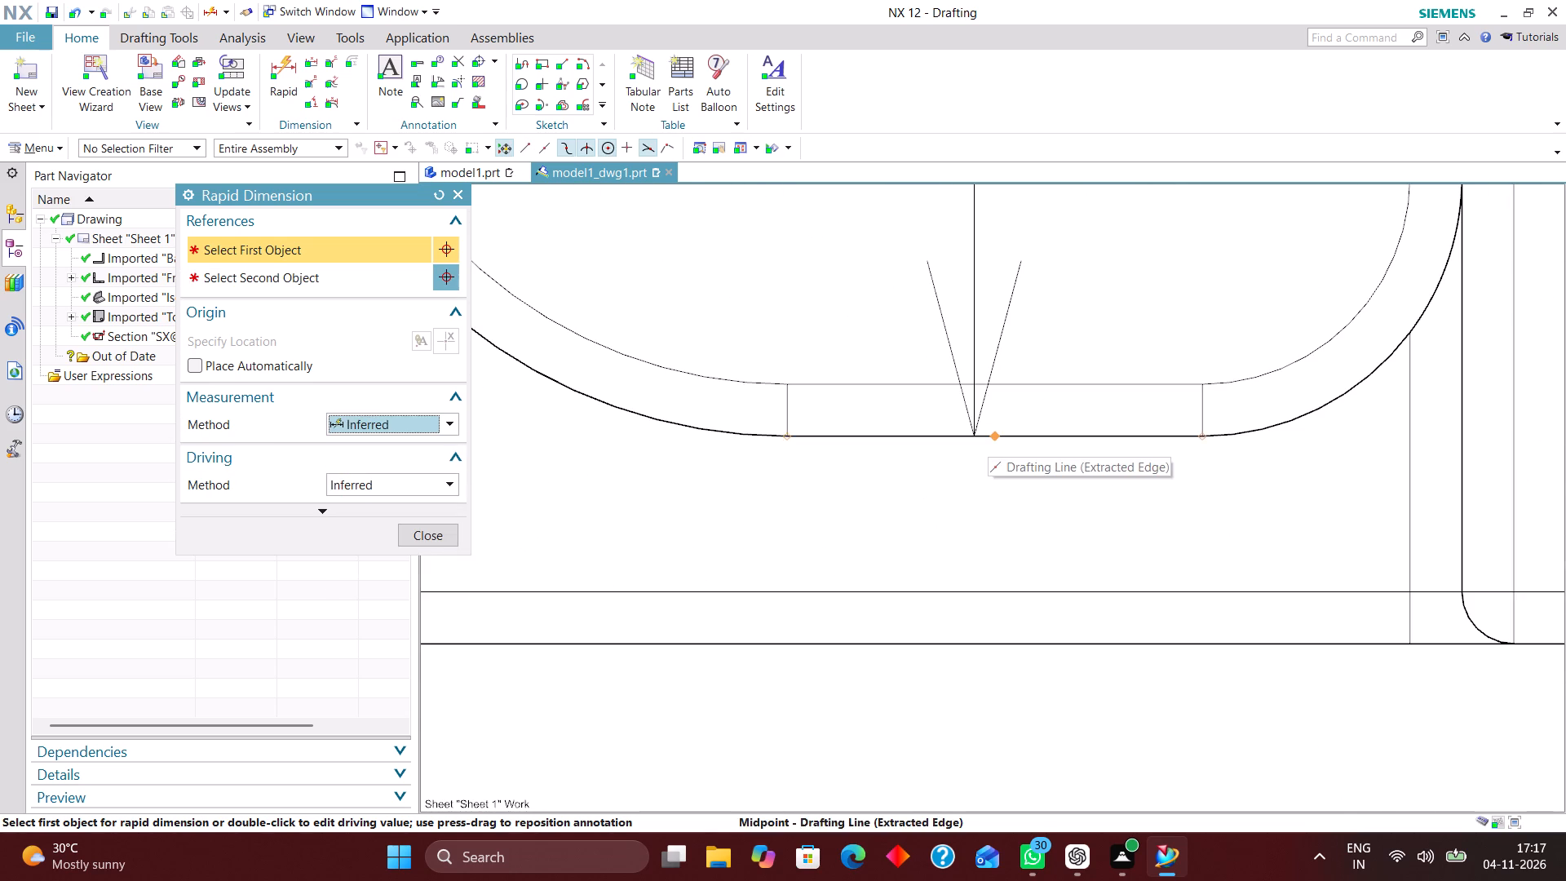
click(993, 436)
click(997, 647)
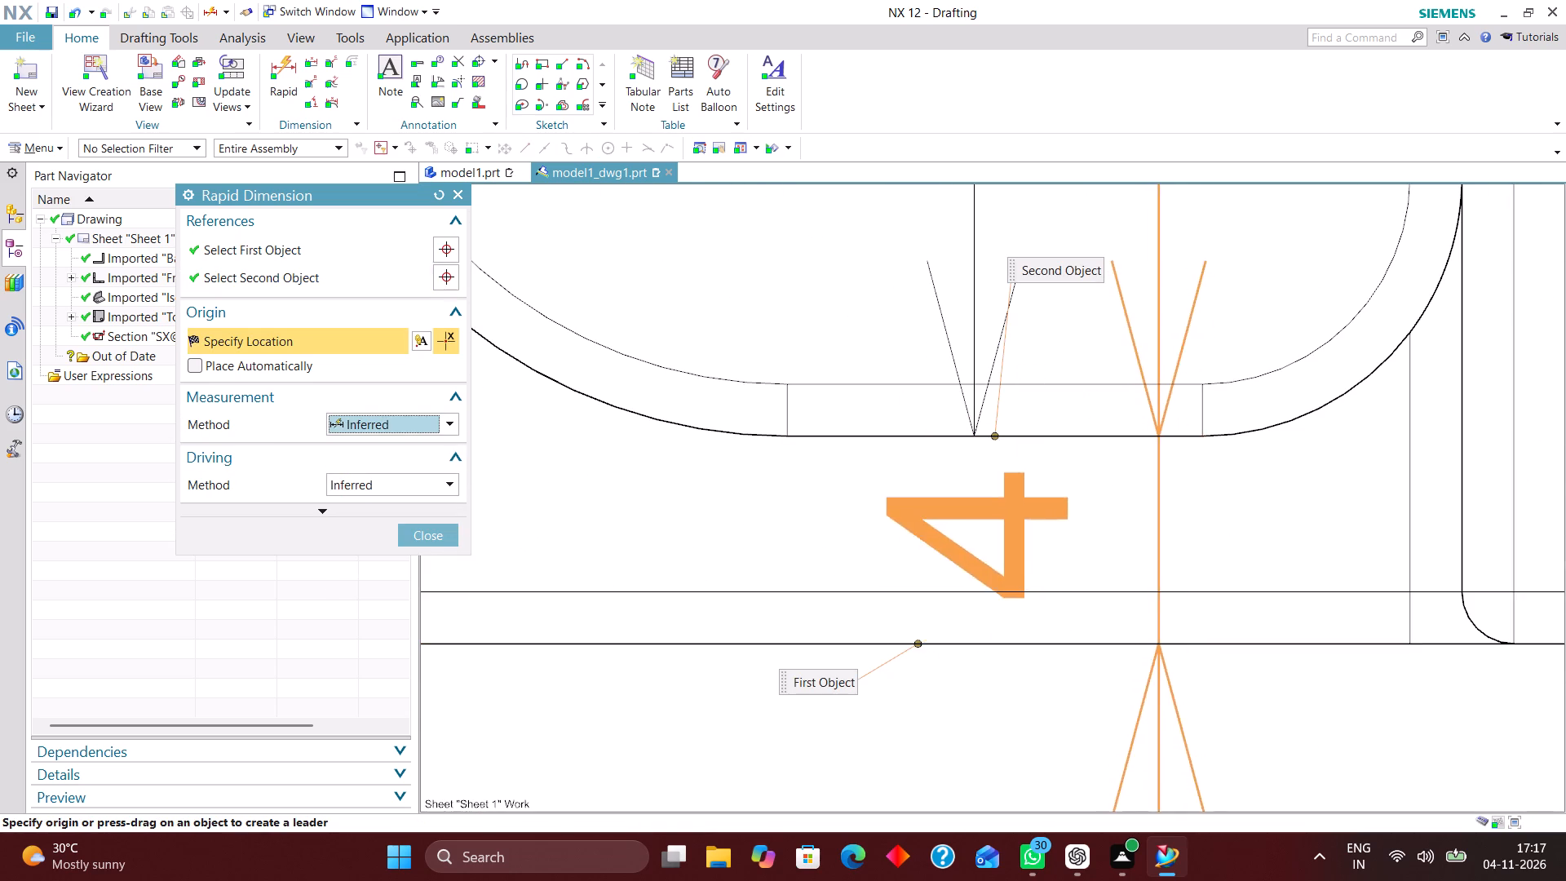
scroll(976, 568, down, 5)
scroll(955, 647, down, 2)
click(958, 764)
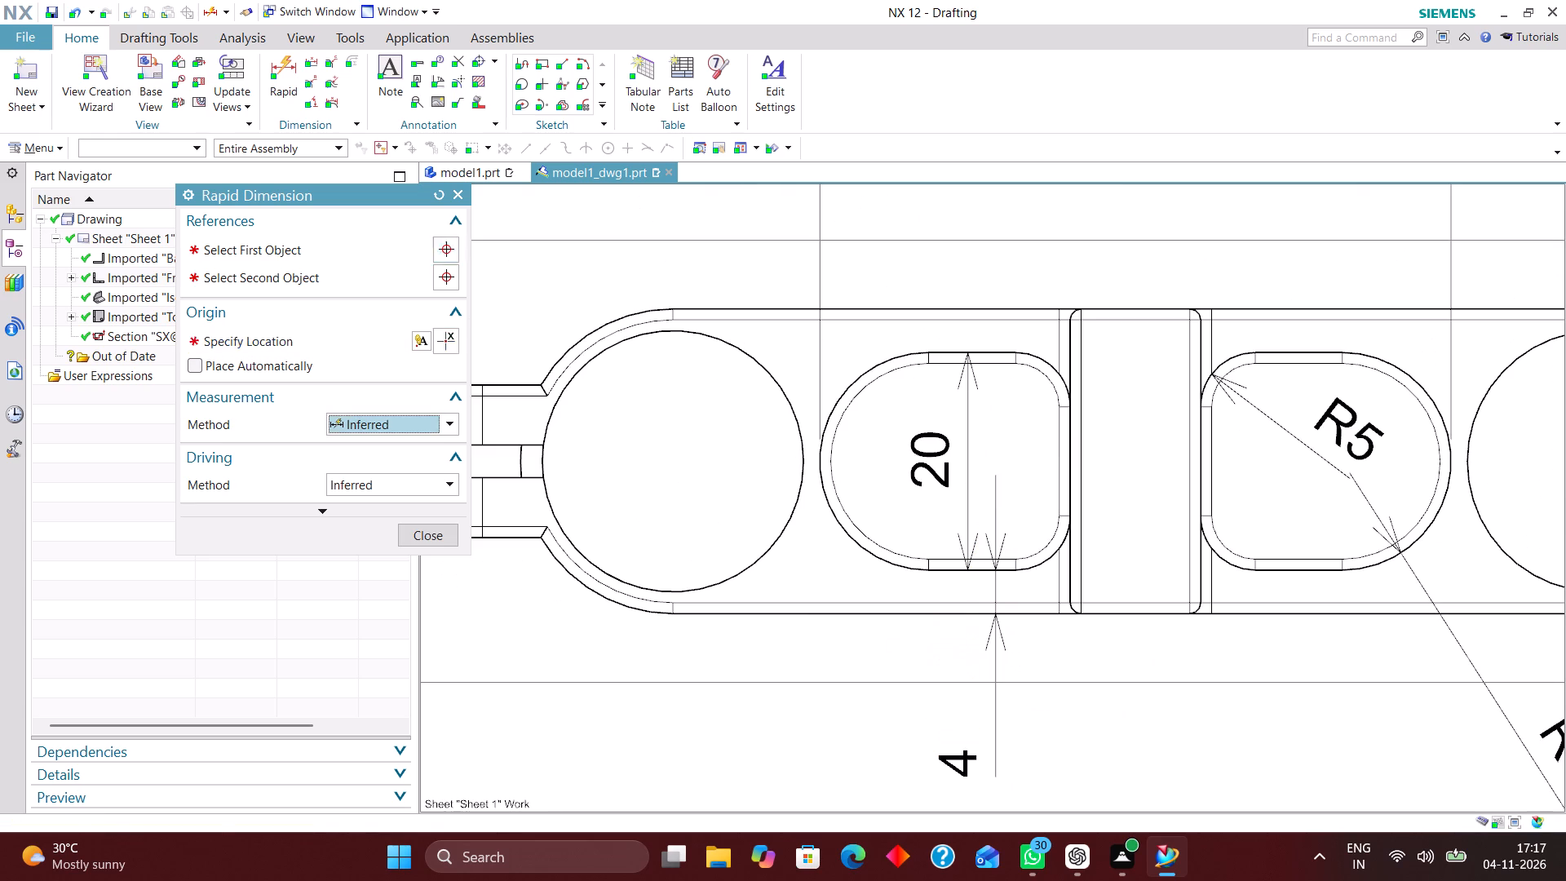
Add a Radial rapid dimension to the body's lower left outer arc, placed diagonally outside the view, and finish dimensioning.
scroll(1001, 759, down, 2)
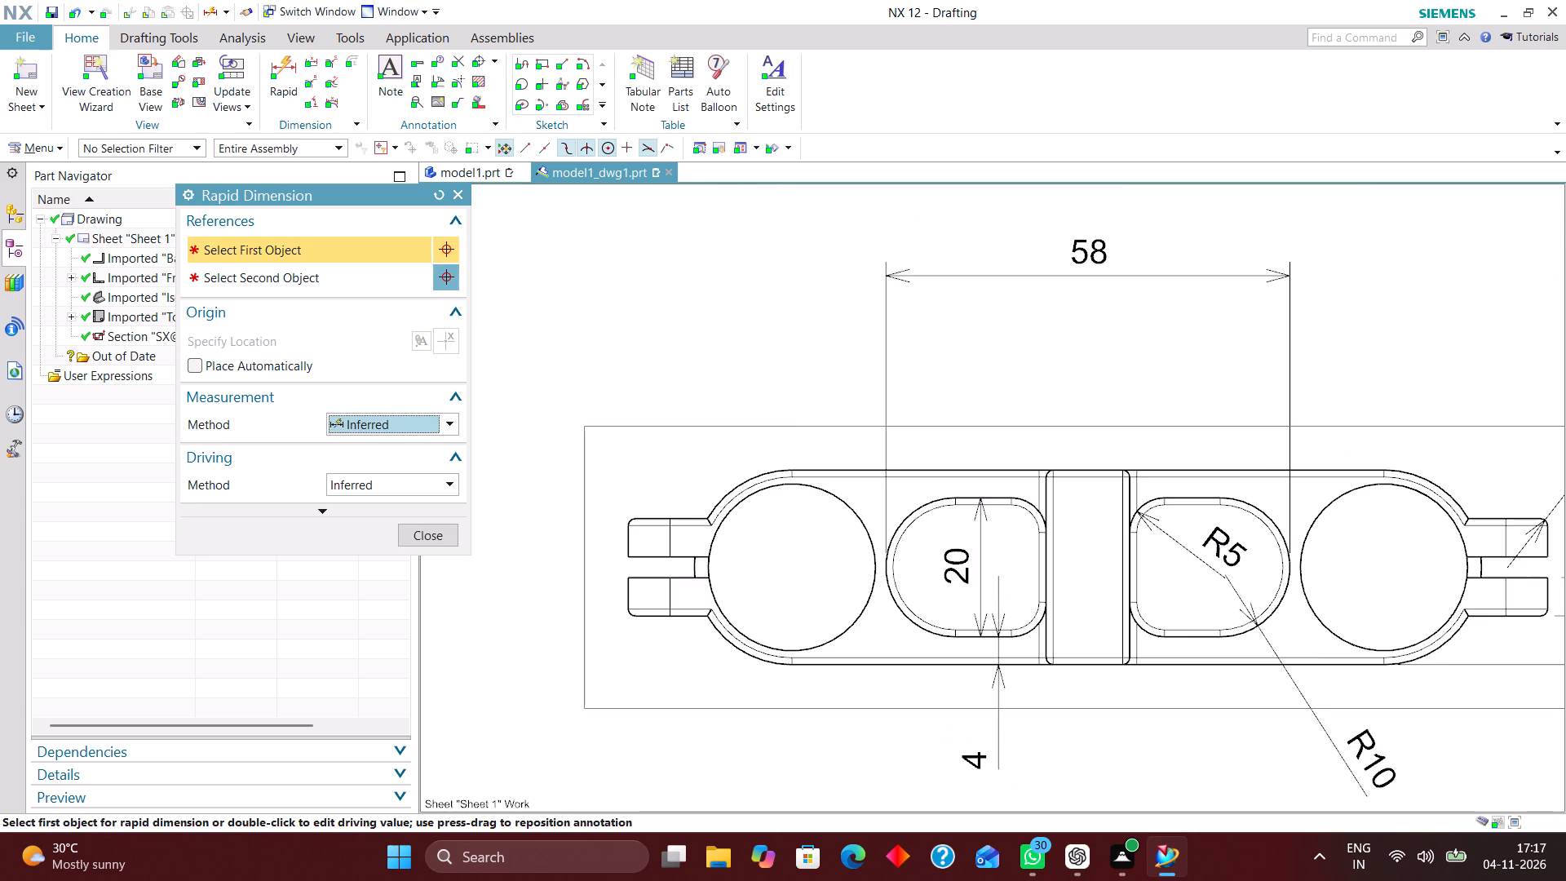
scroll(542, 599, up, 2)
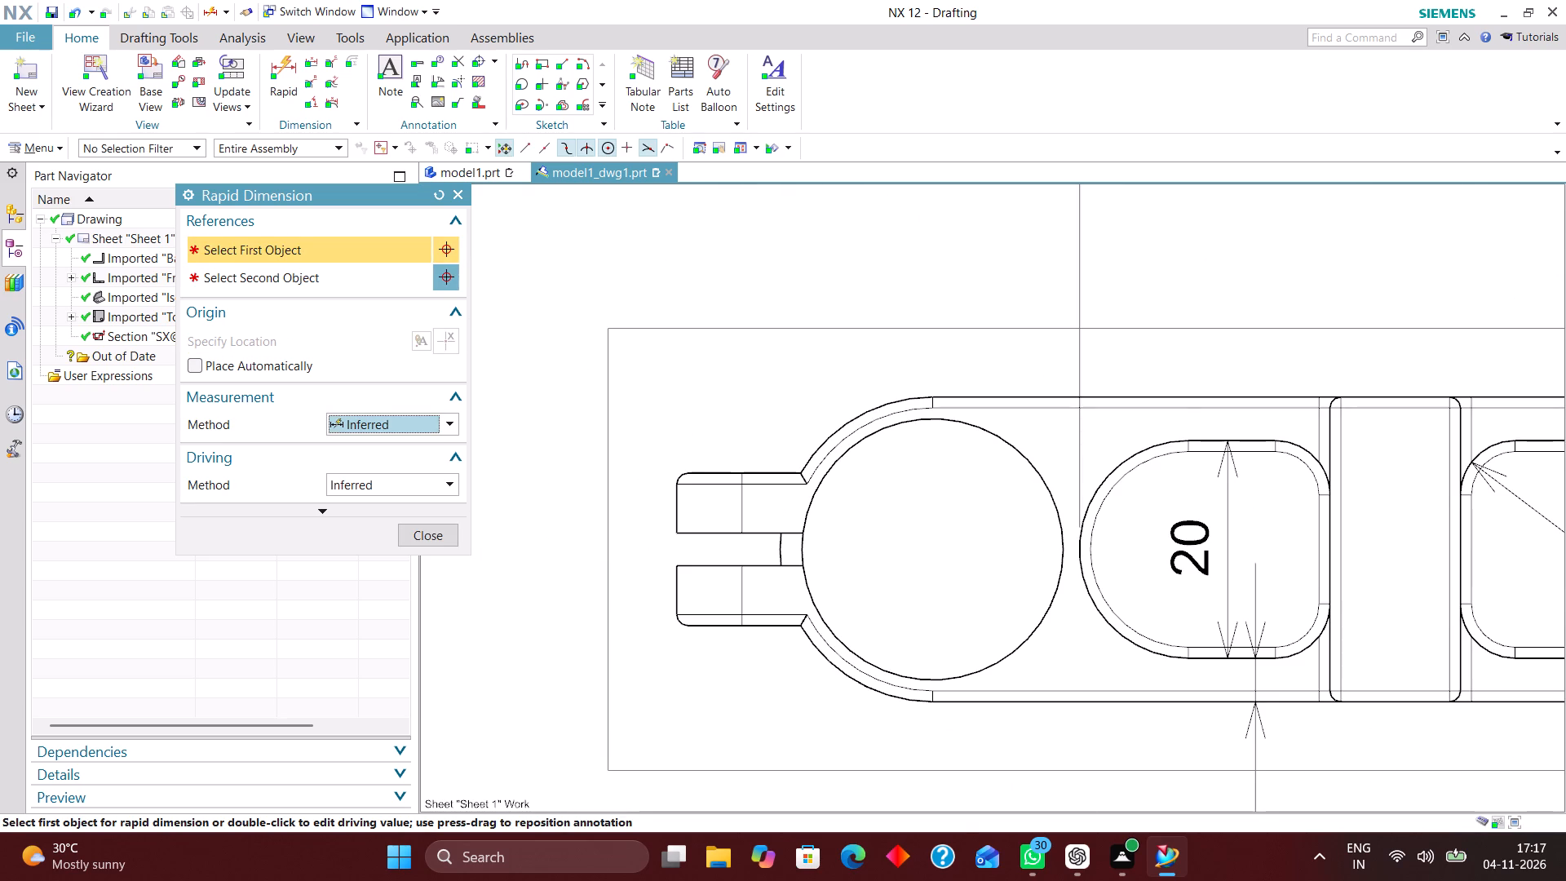
scroll(841, 690, up, 3)
click(436, 423)
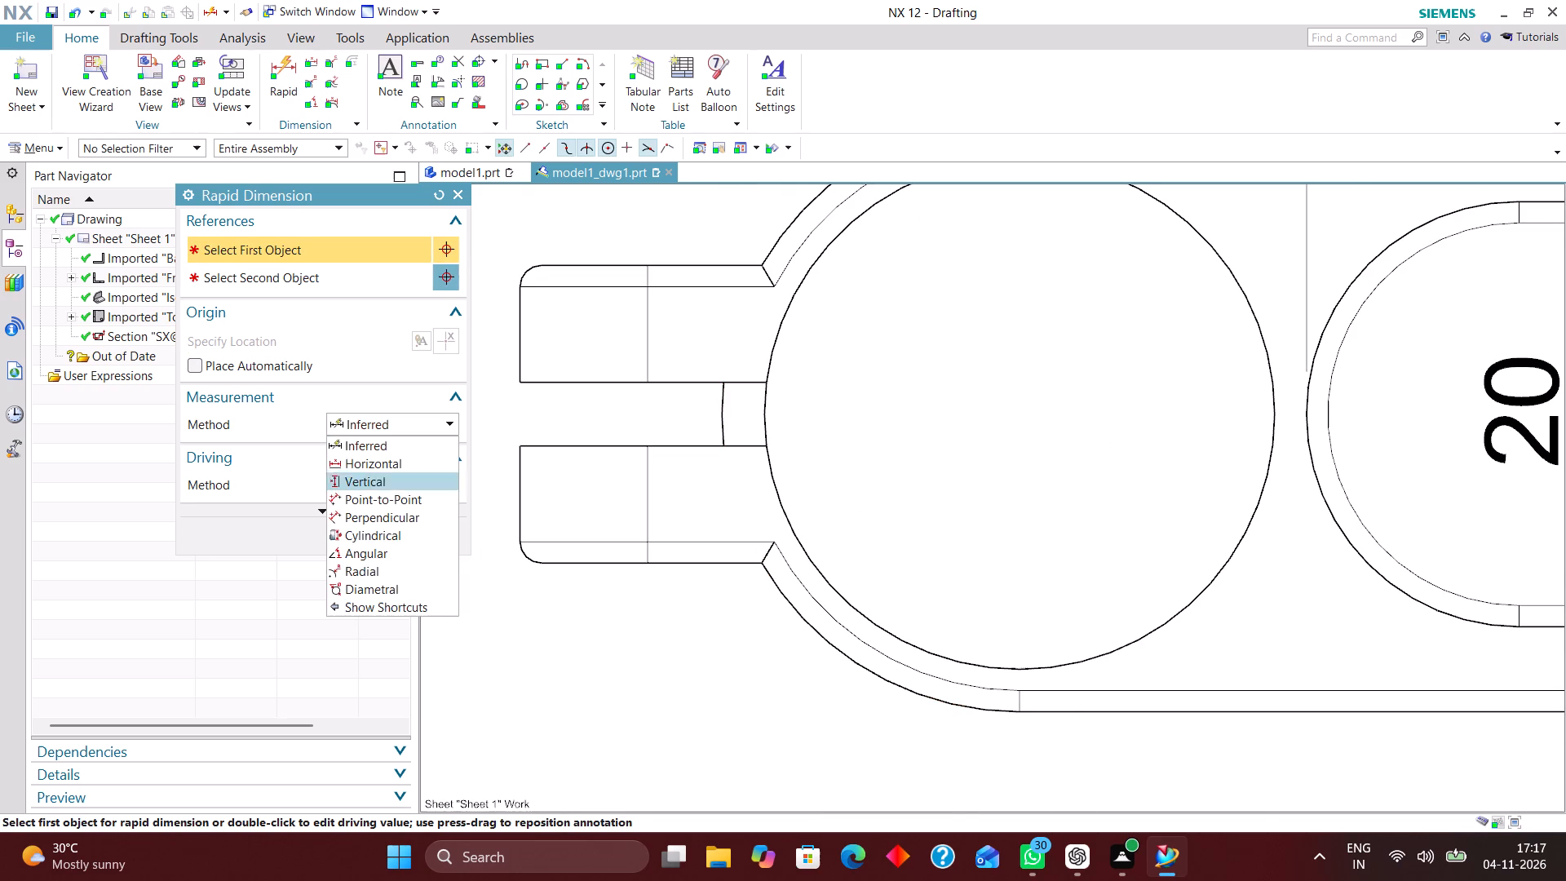
click(411, 574)
scroll(872, 520, down, 2)
scroll(894, 644, up, 3)
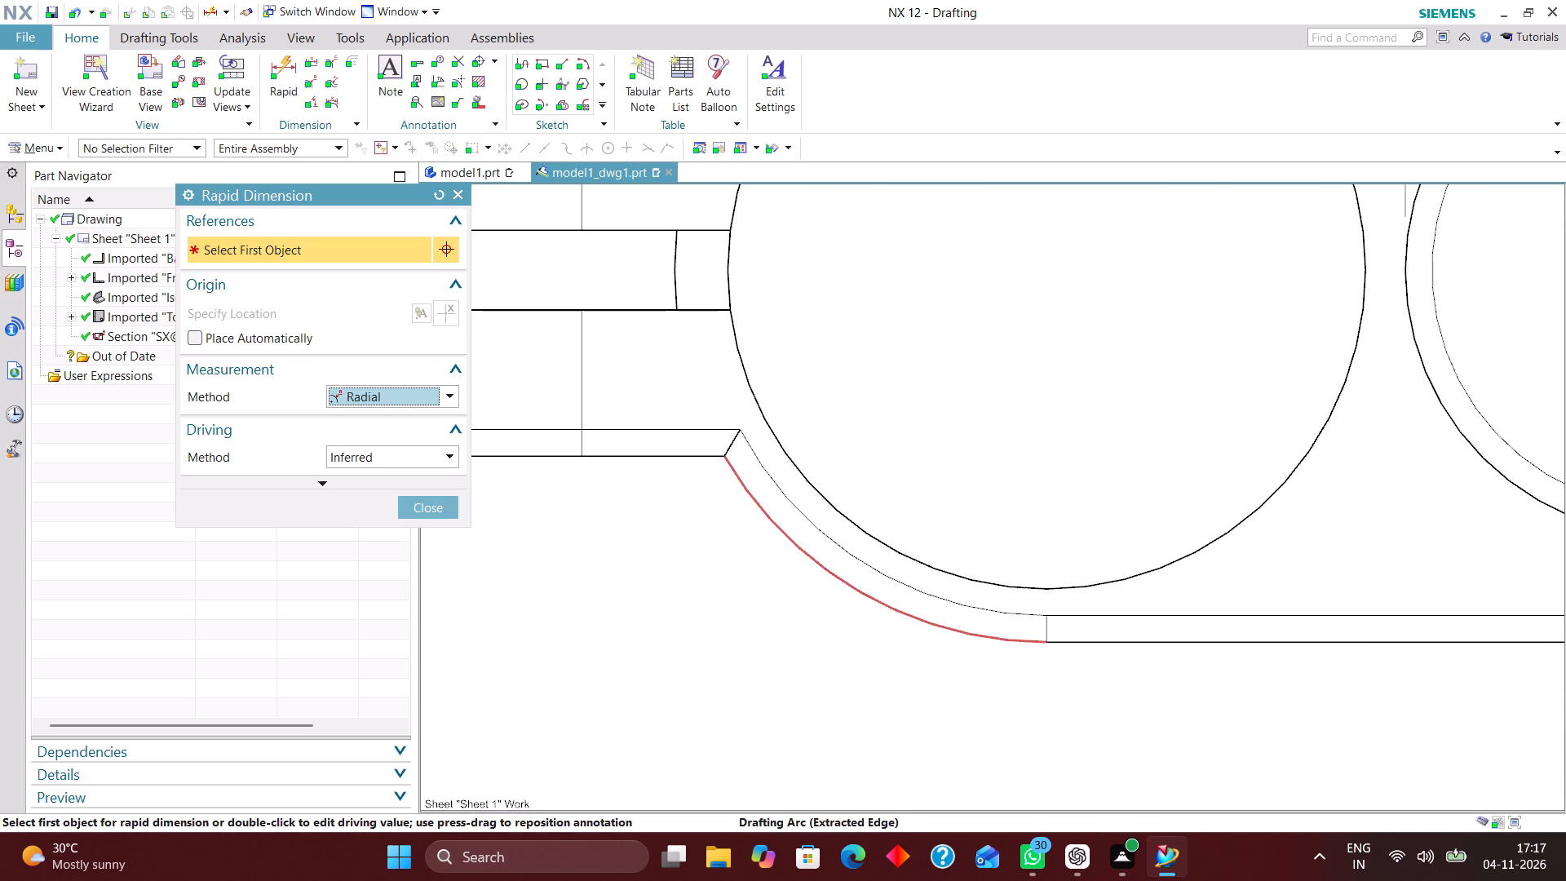
click(912, 618)
scroll(840, 685, down, 4)
click(643, 774)
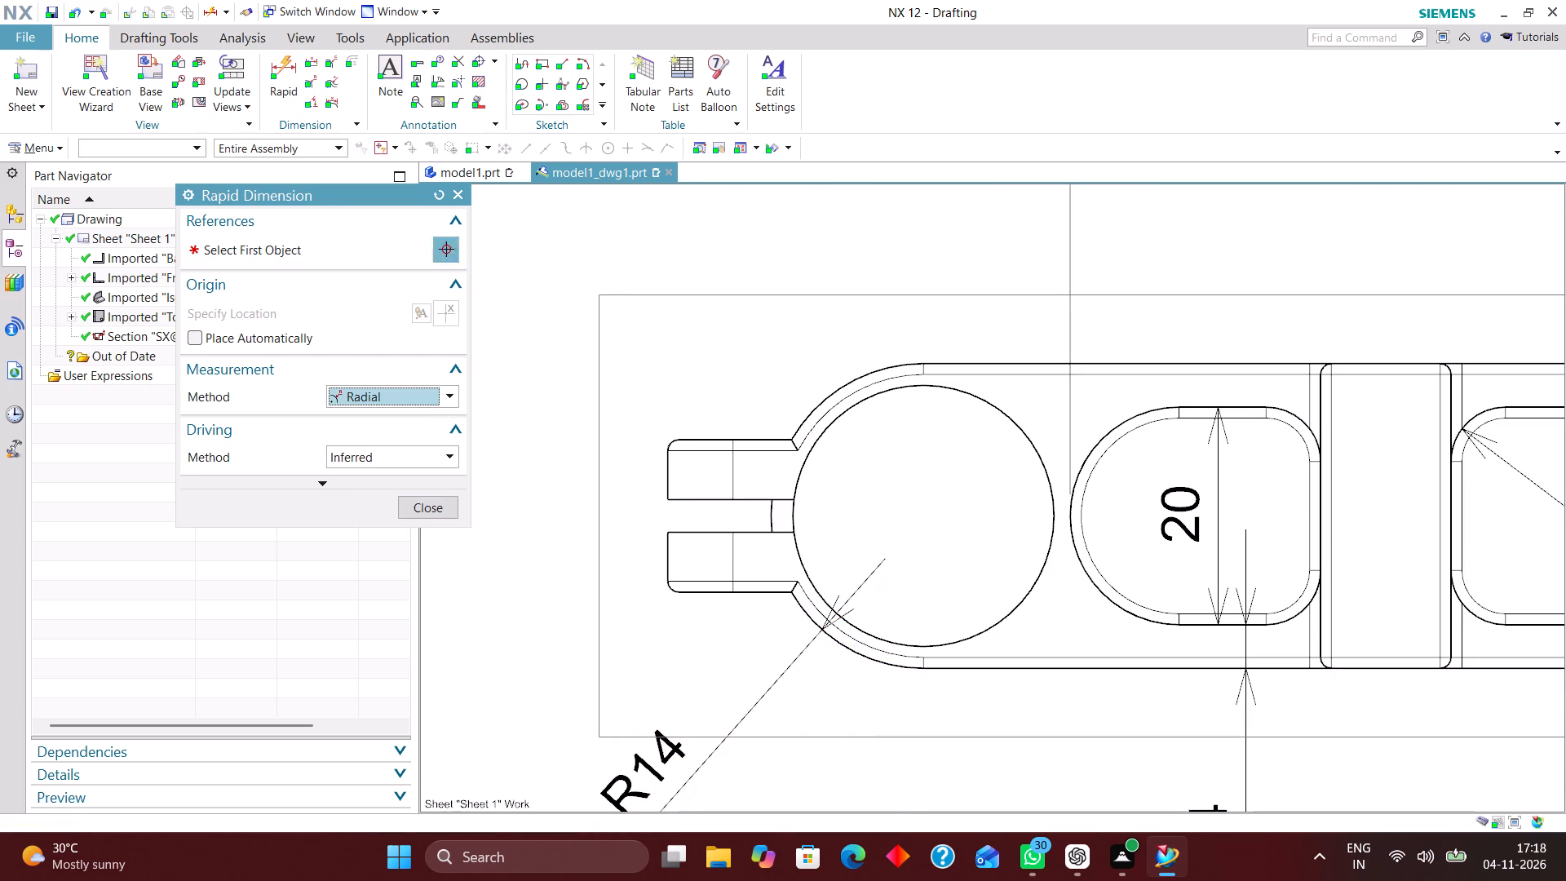
scroll(829, 781, down, 3)
scroll(825, 645, up, 4)
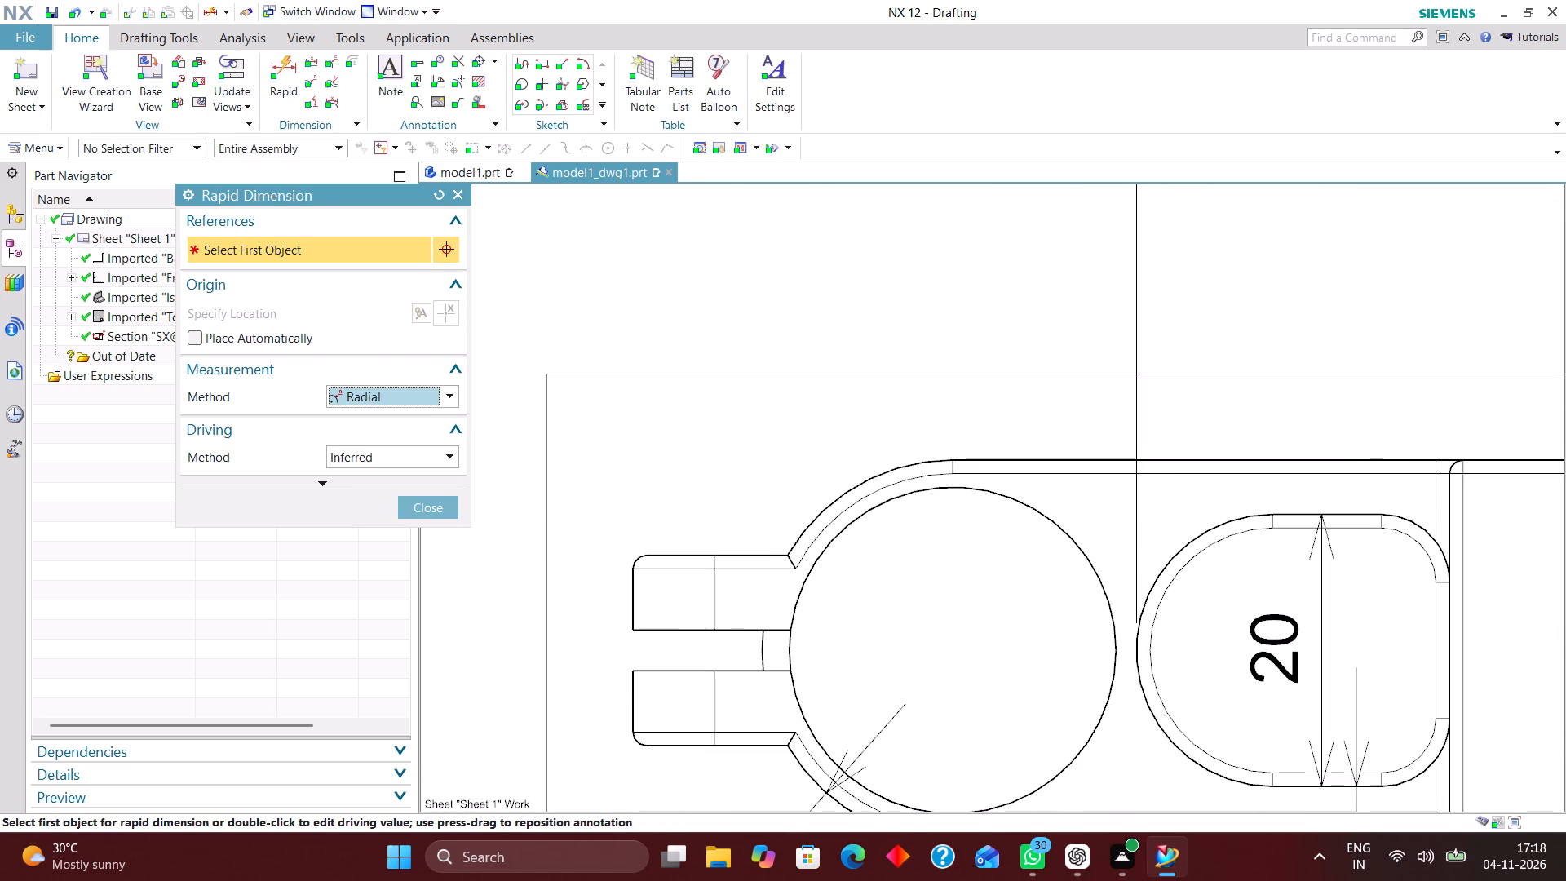
scroll(754, 724, up, 1)
scroll(775, 618, down, 3)
scroll(773, 736, up, 1)
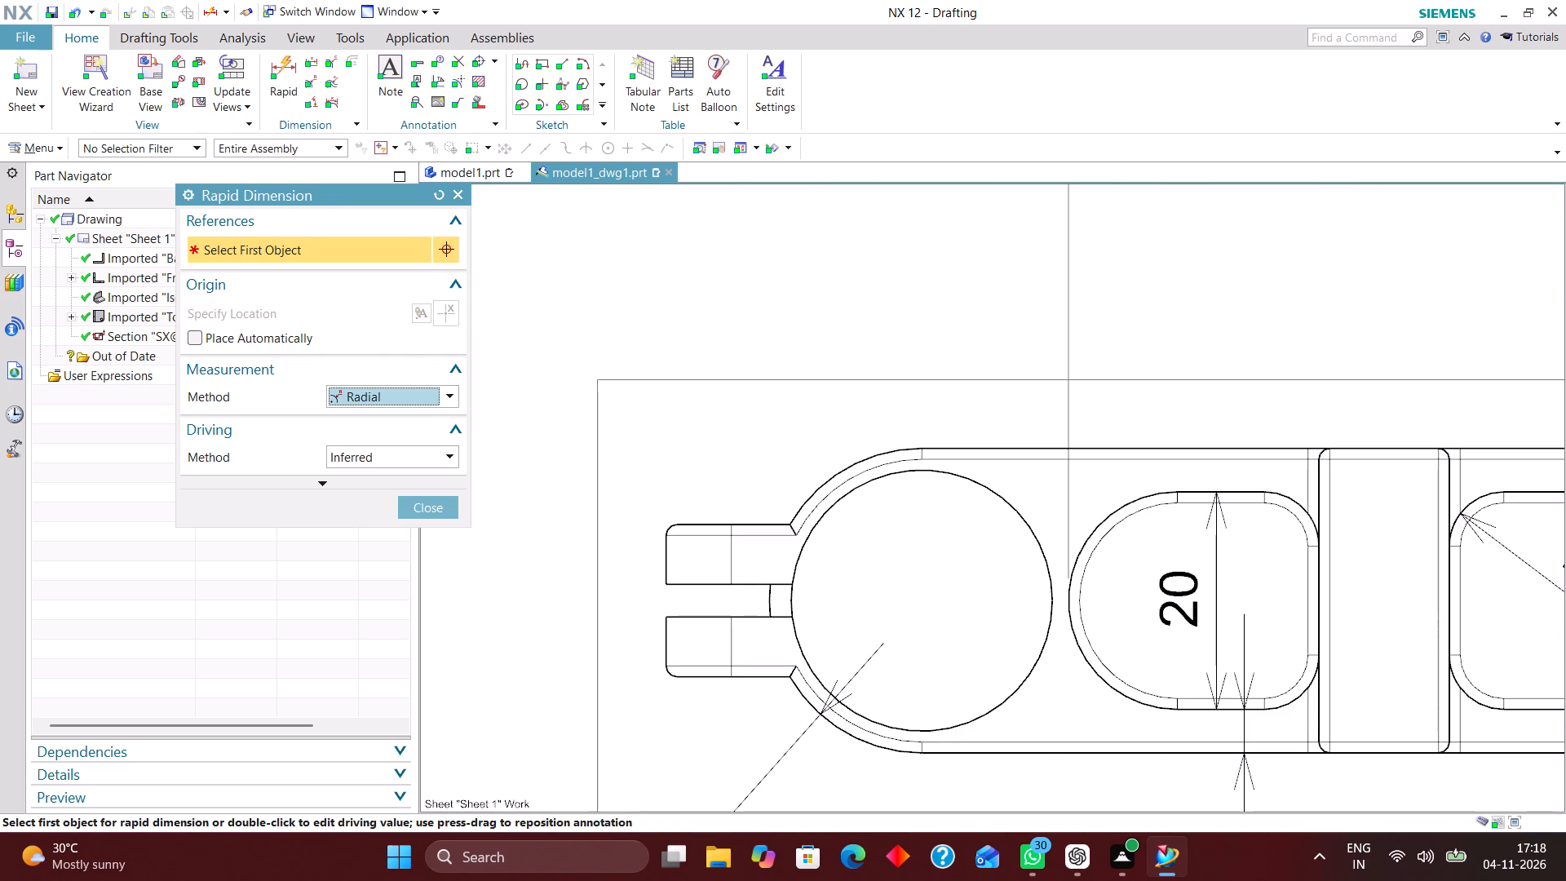
click(451, 503)
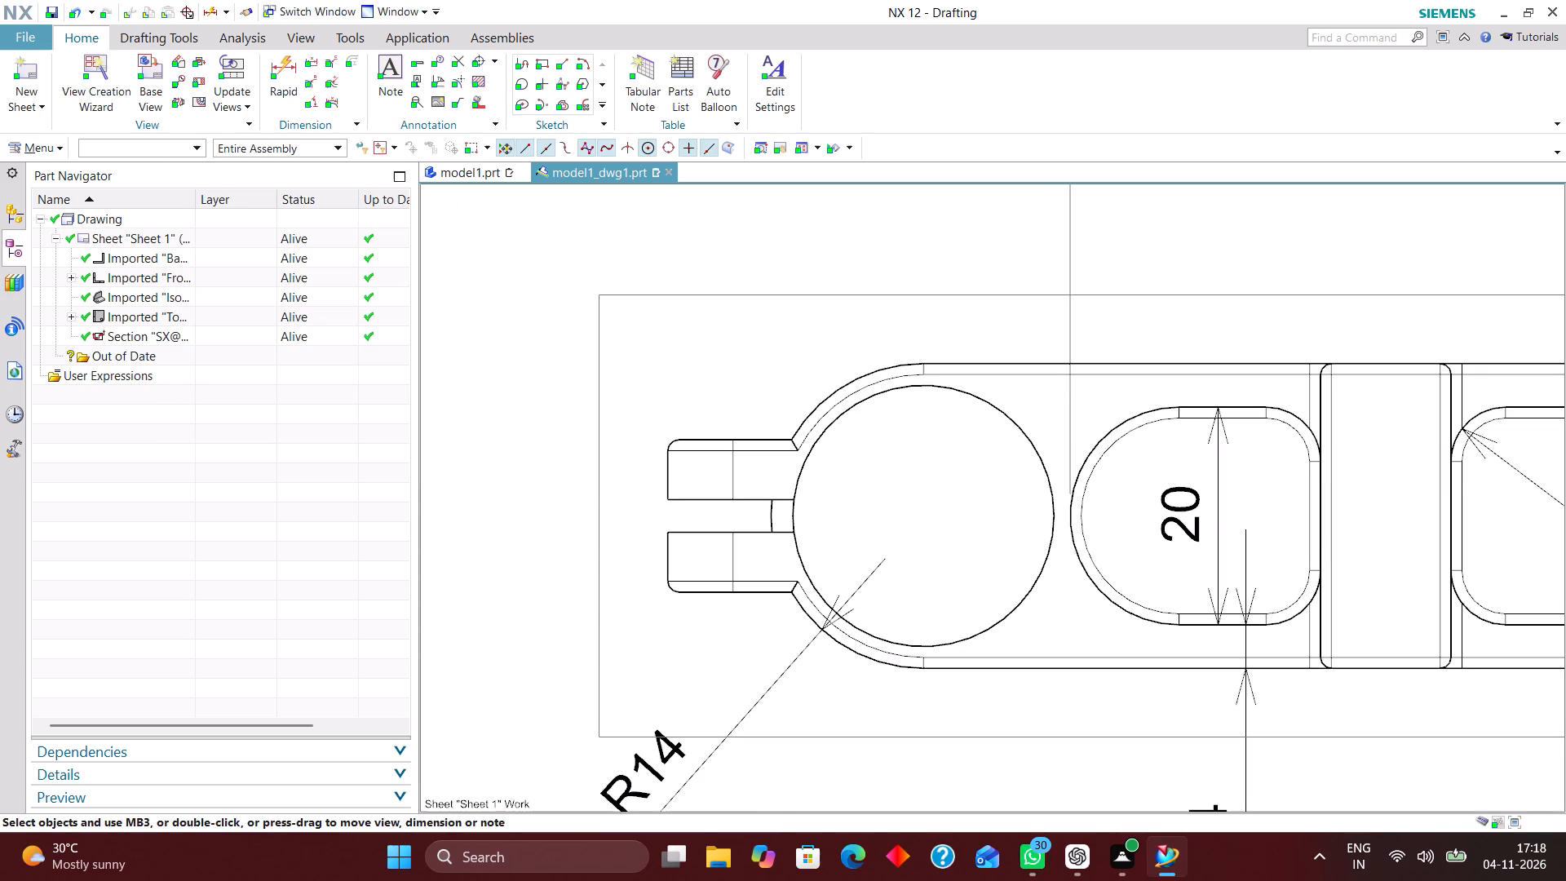
In model1.prt, start an Edge Blend on the underside edges joining the two lower lugs to the cylindrical side, with a 10 mm radius.
click(469, 168)
scroll(855, 402, down, 4)
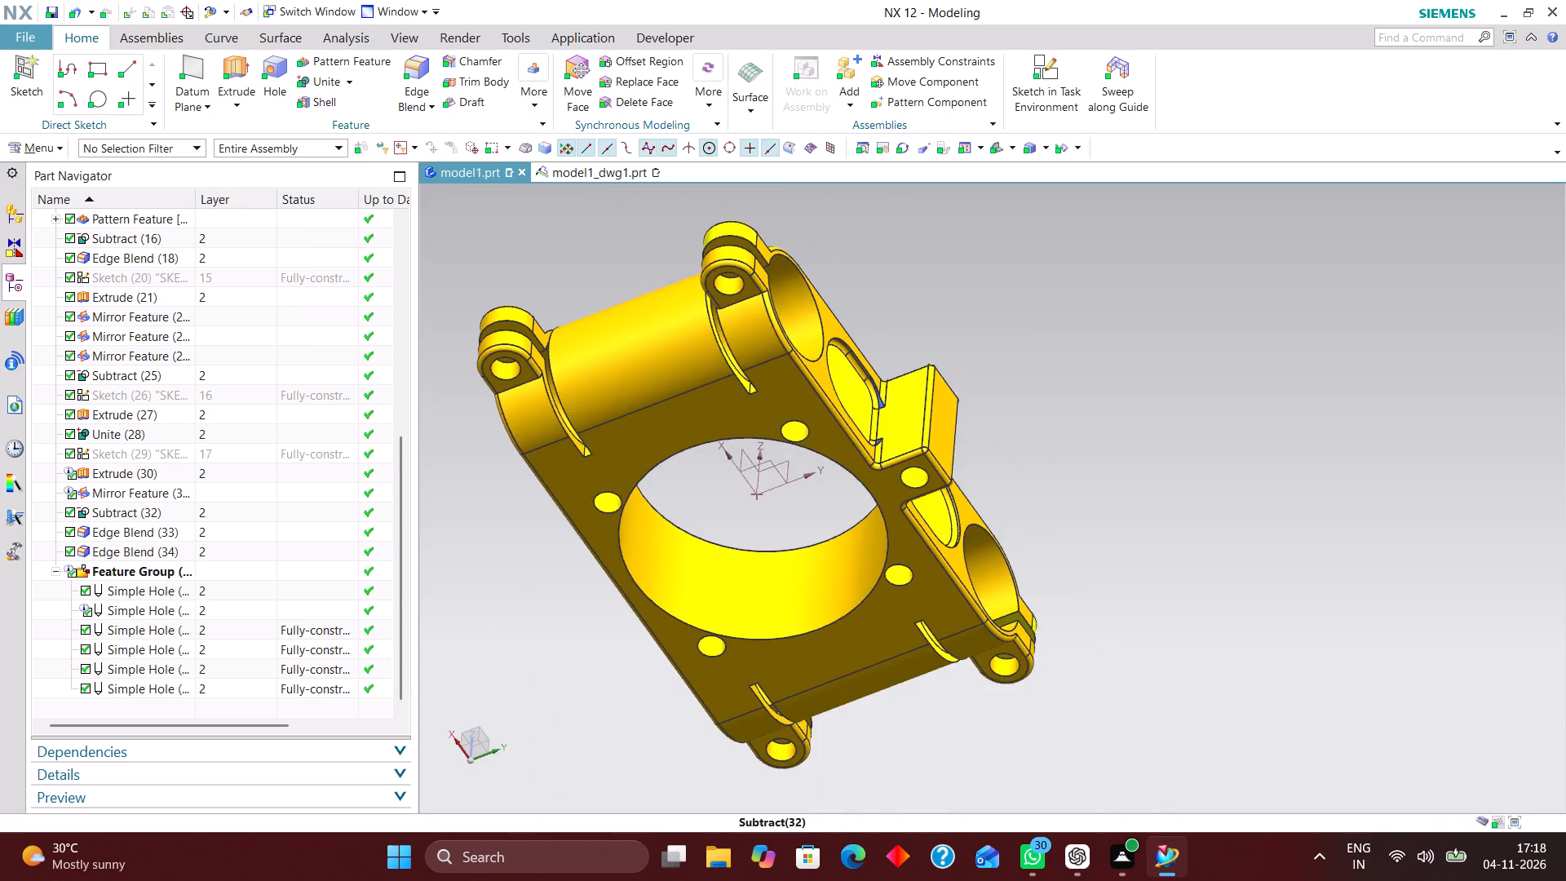
middle_drag(1033, 414, 1139, 465)
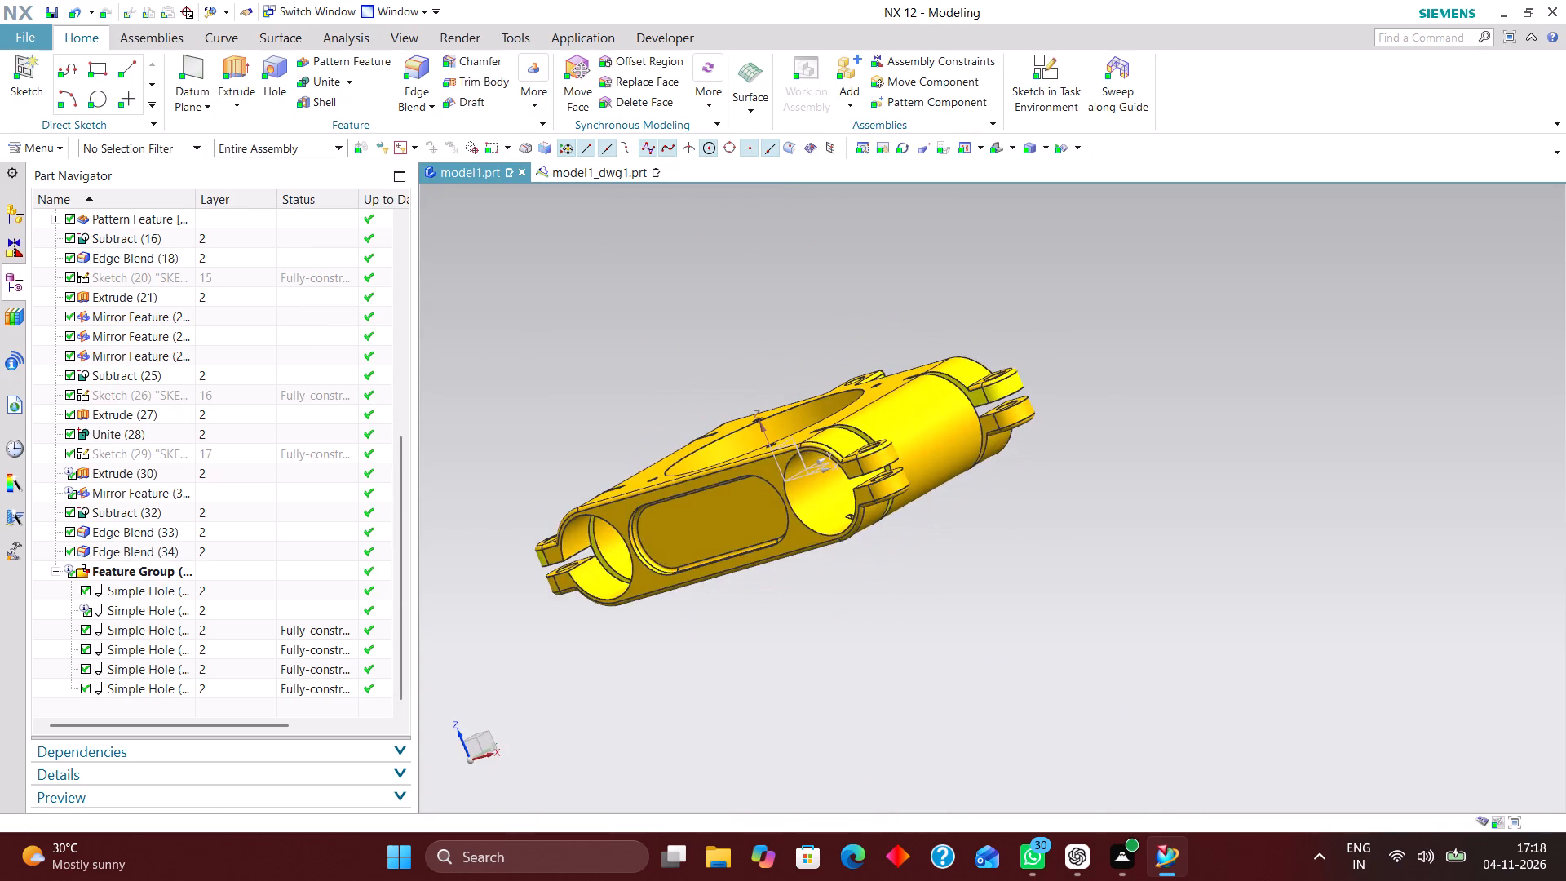
scroll(850, 469, up, 4)
middle_drag(1057, 609, 1038, 580)
scroll(1038, 580, up, 1)
scroll(787, 447, down, 3)
scroll(797, 320, up, 3)
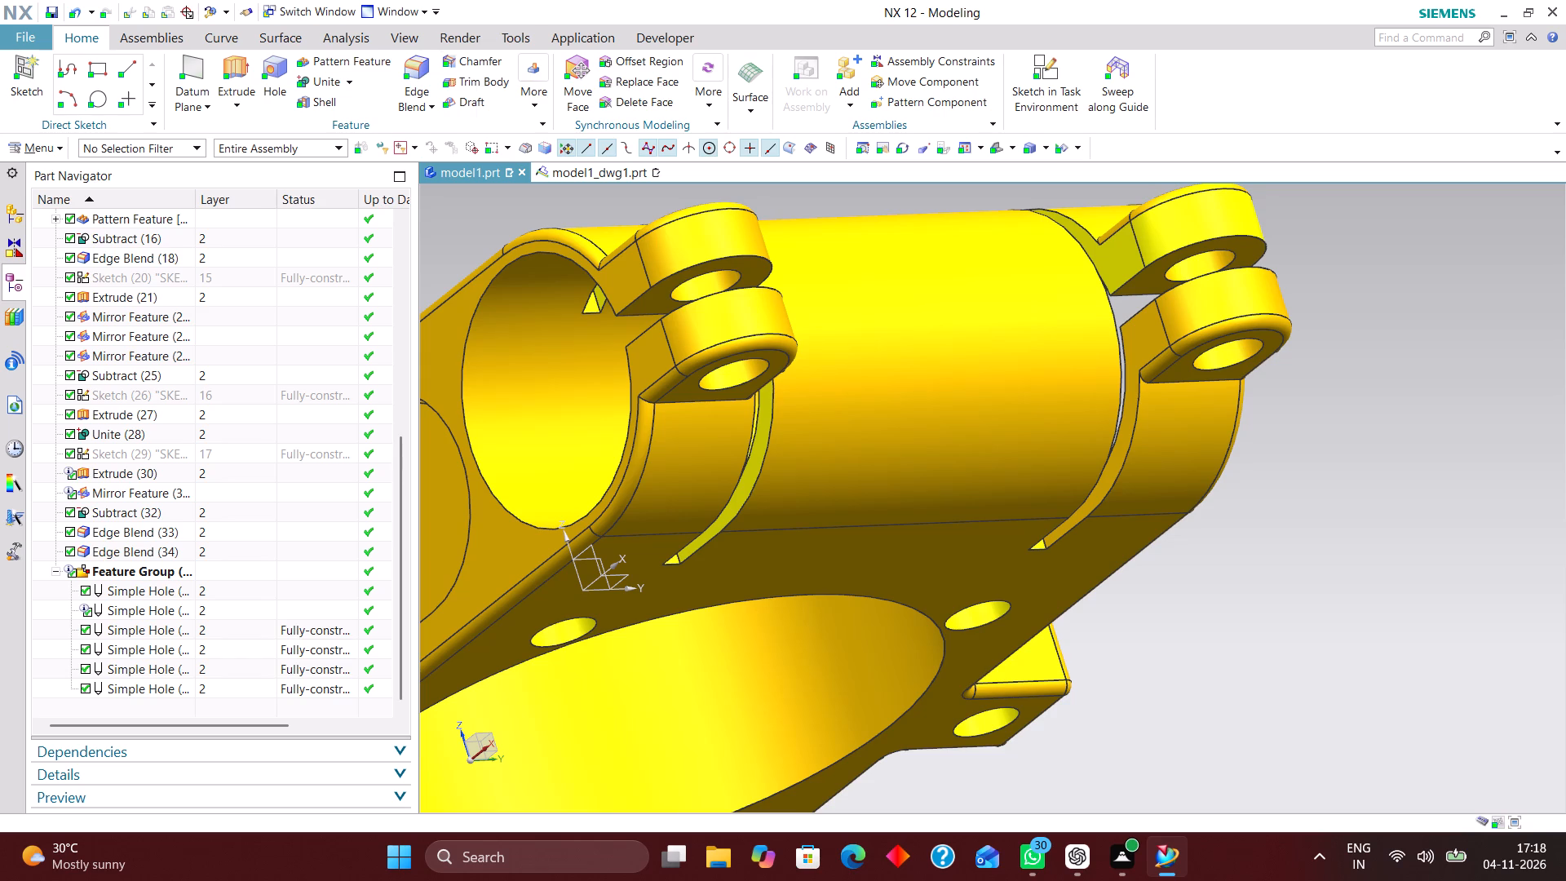
click(414, 73)
scroll(741, 446, up, 3)
click(675, 356)
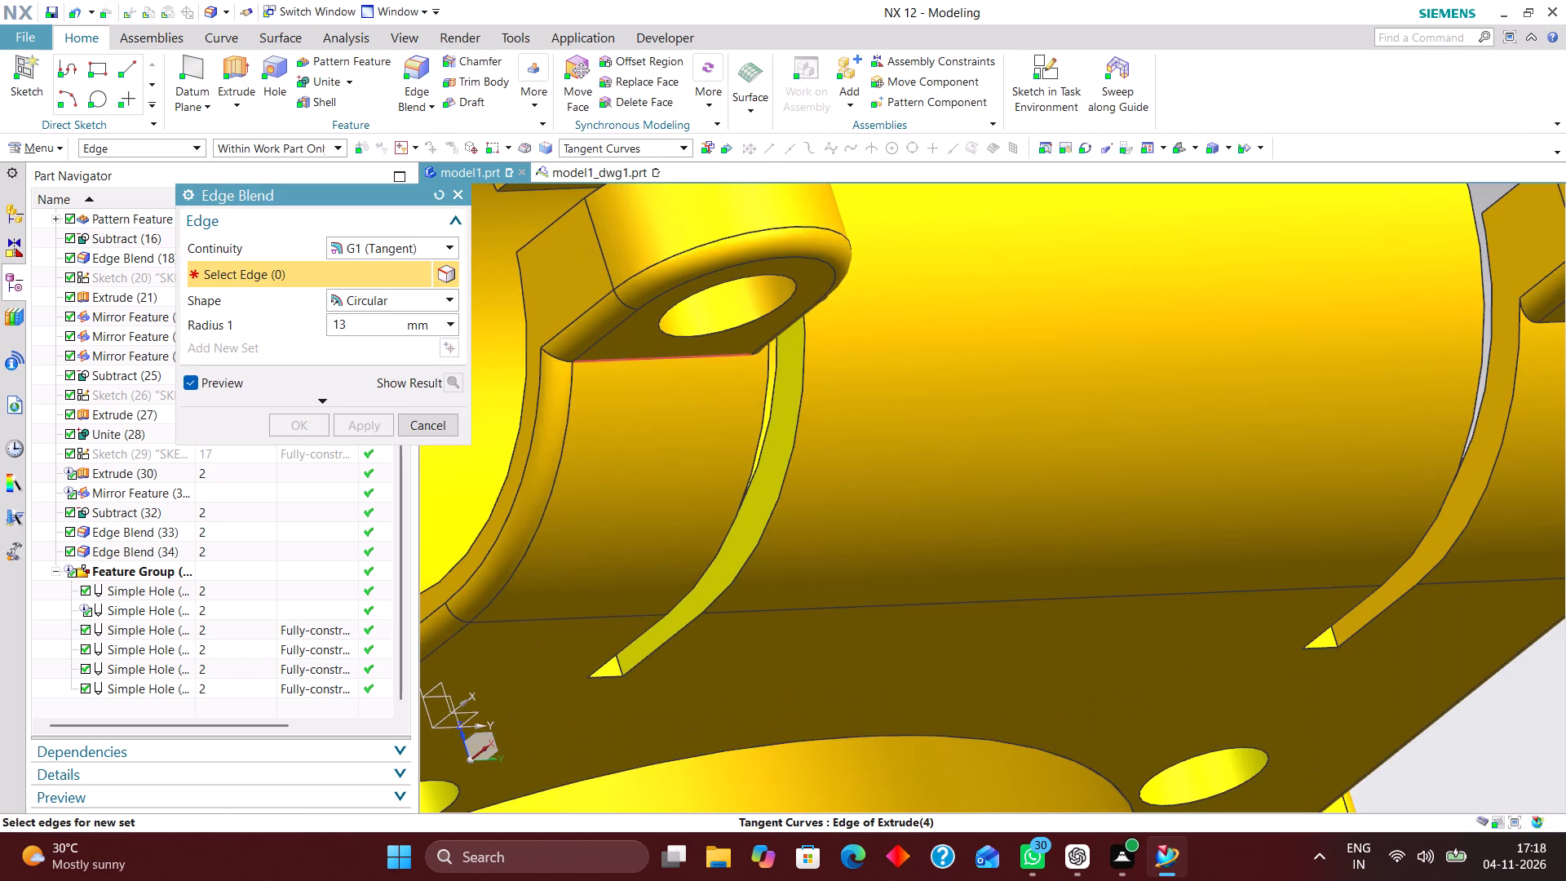
scroll(710, 436, down, 3)
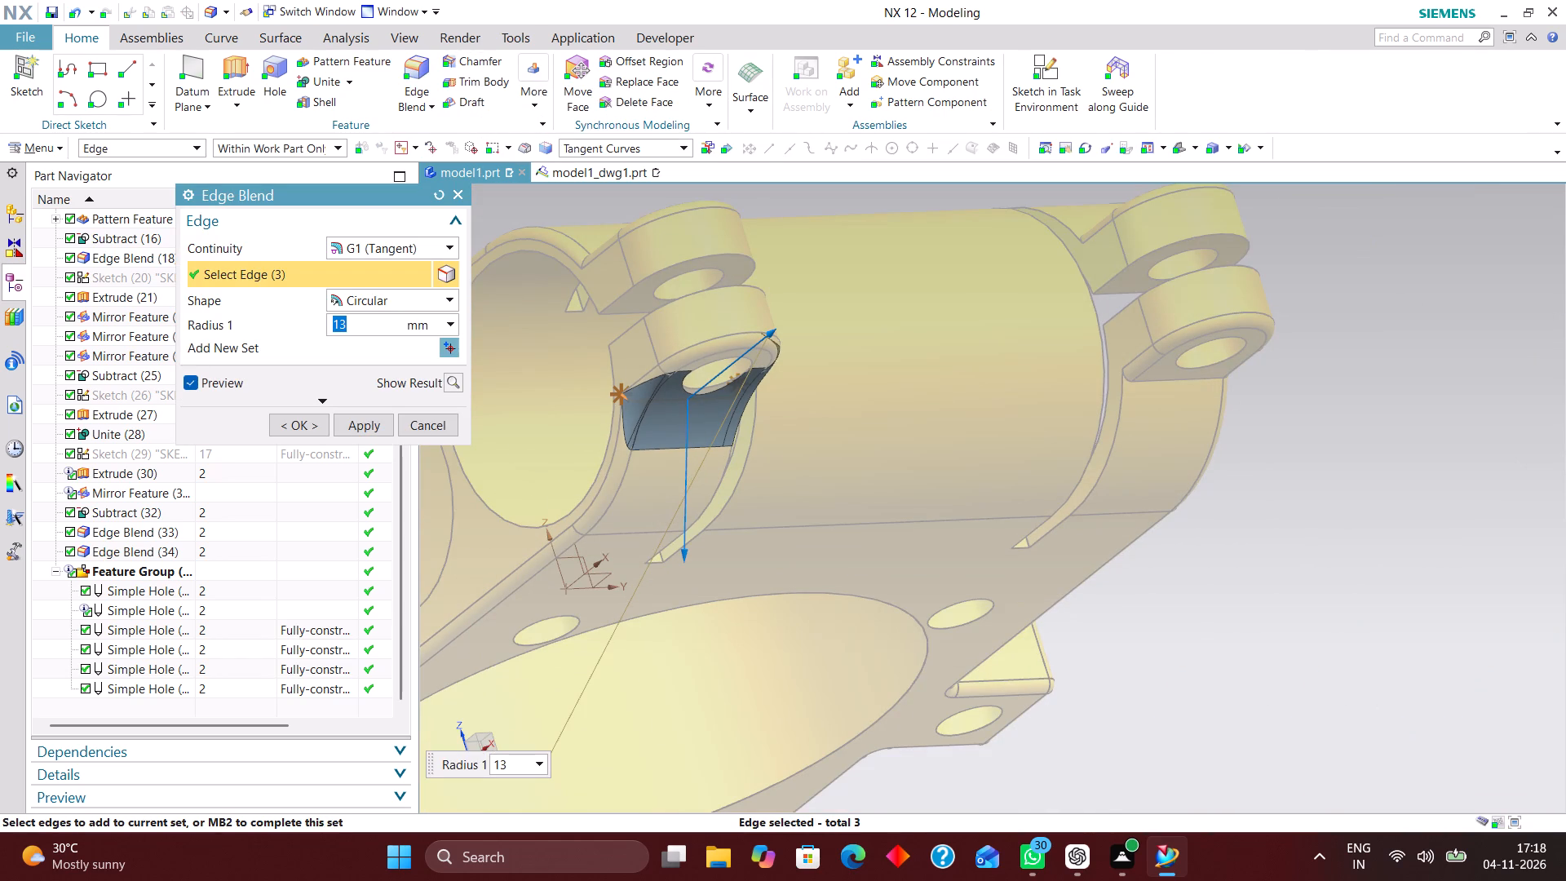
click(1190, 382)
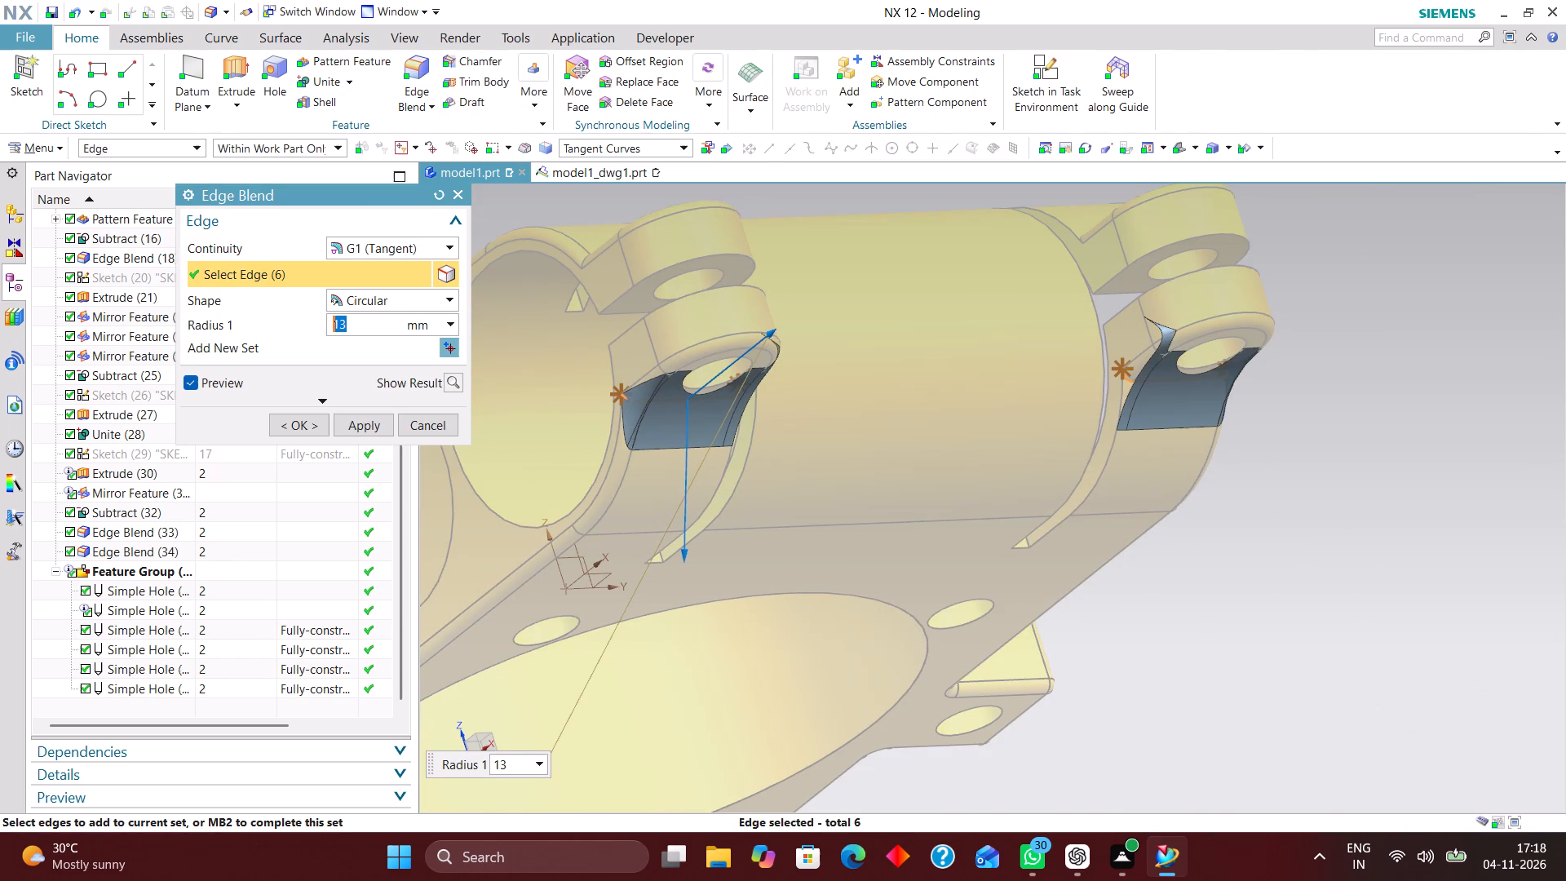
text(10)
key(Return)
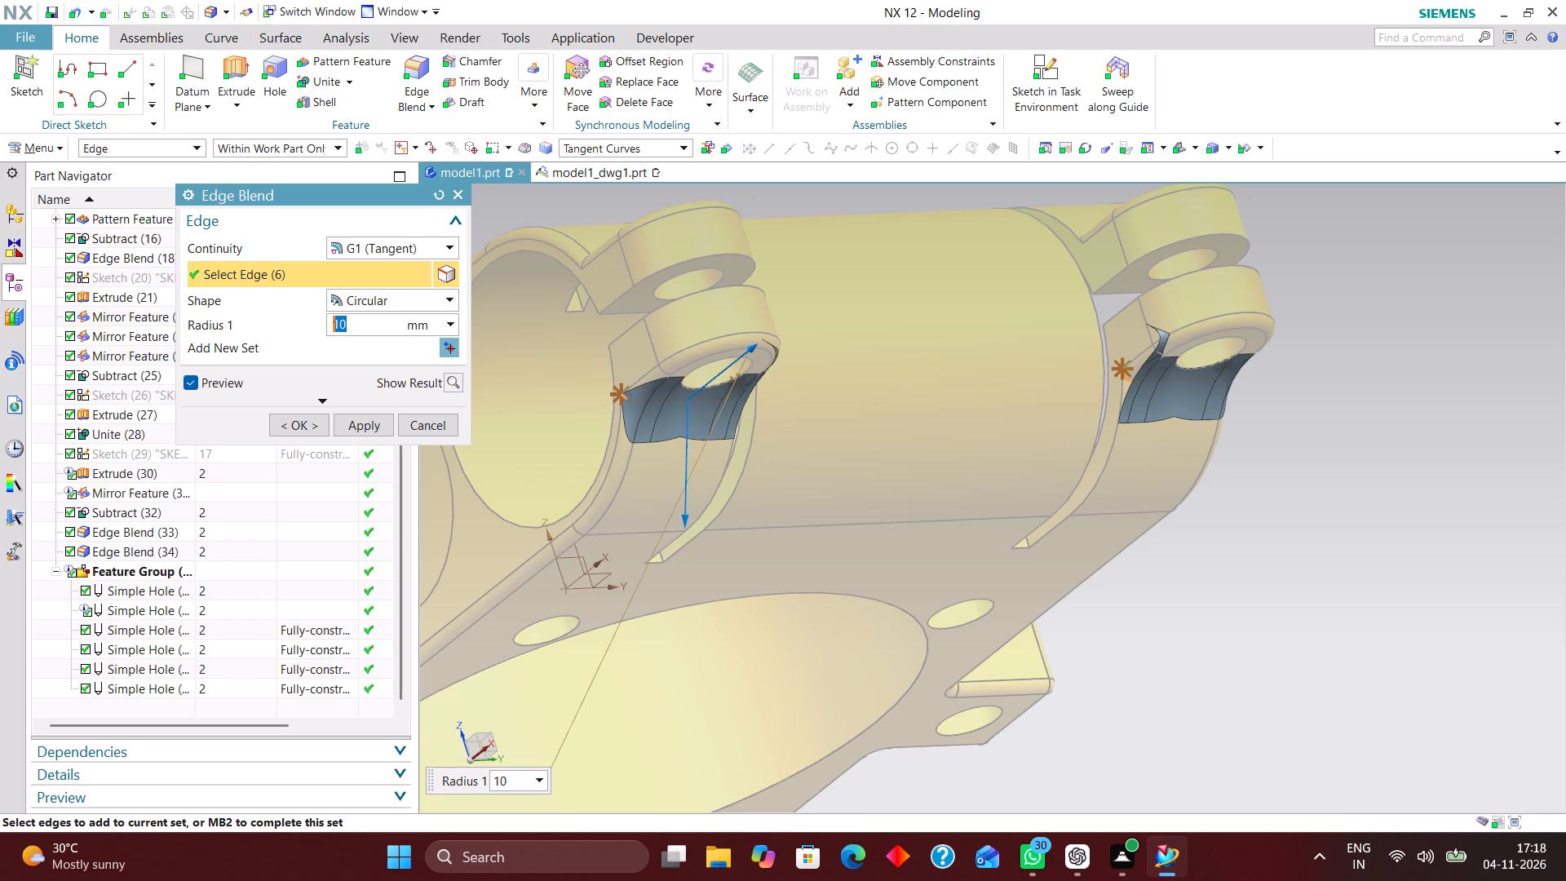
Add the upper edges joining the same two lugs to the cylindrical side, and complete the 10 mm Edge Blend.
scroll(1318, 530, down, 2)
middle_drag(1378, 562, 1398, 587)
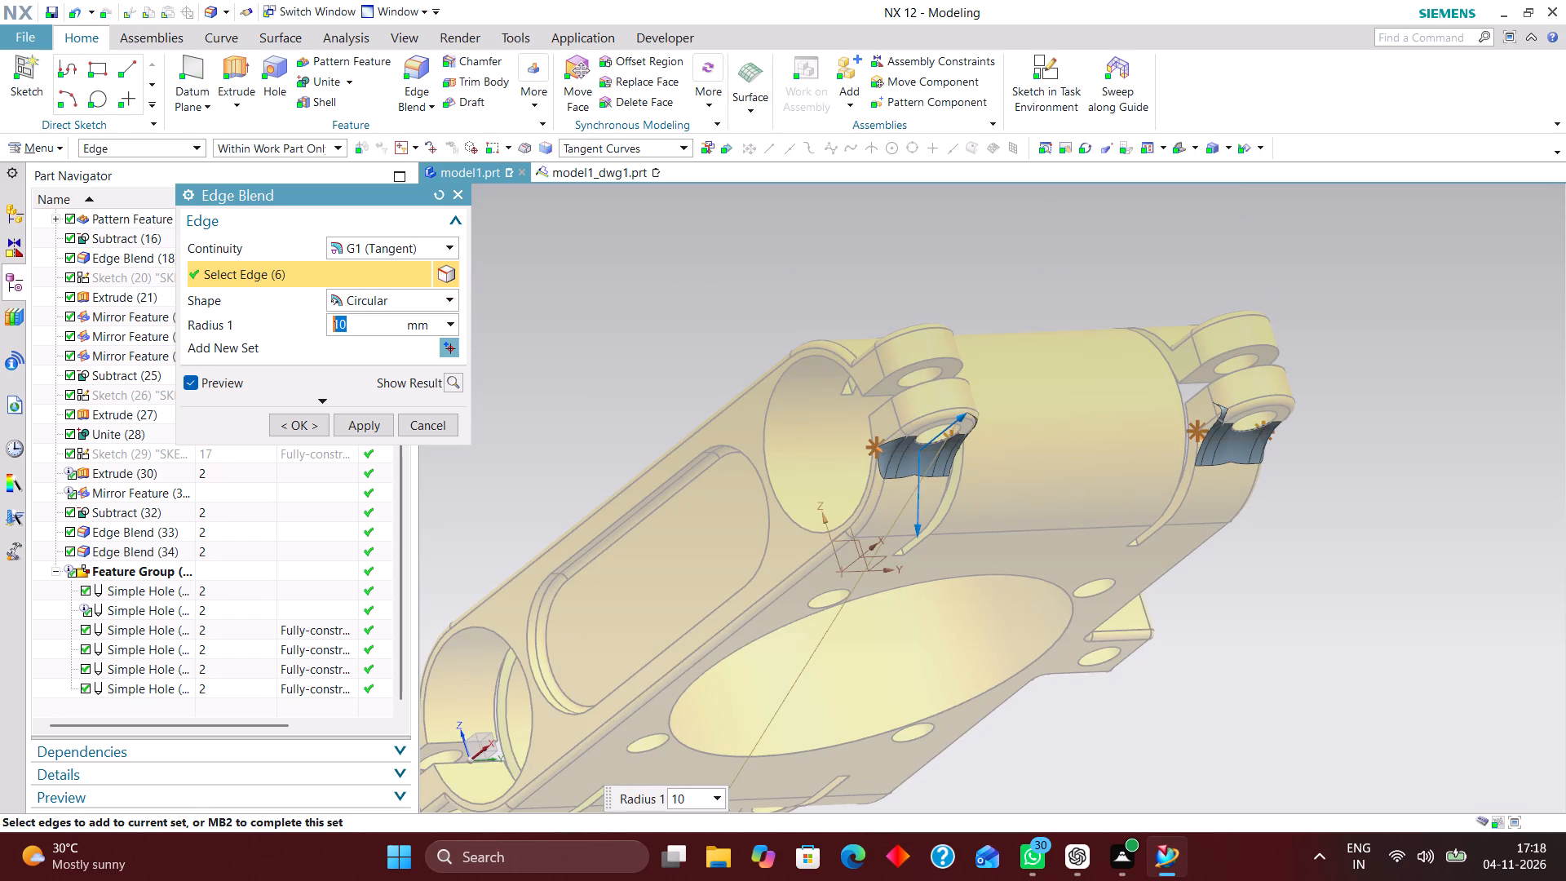
middle_drag(1398, 587, 1426, 635)
scroll(1090, 781, up, 4)
click(1106, 680)
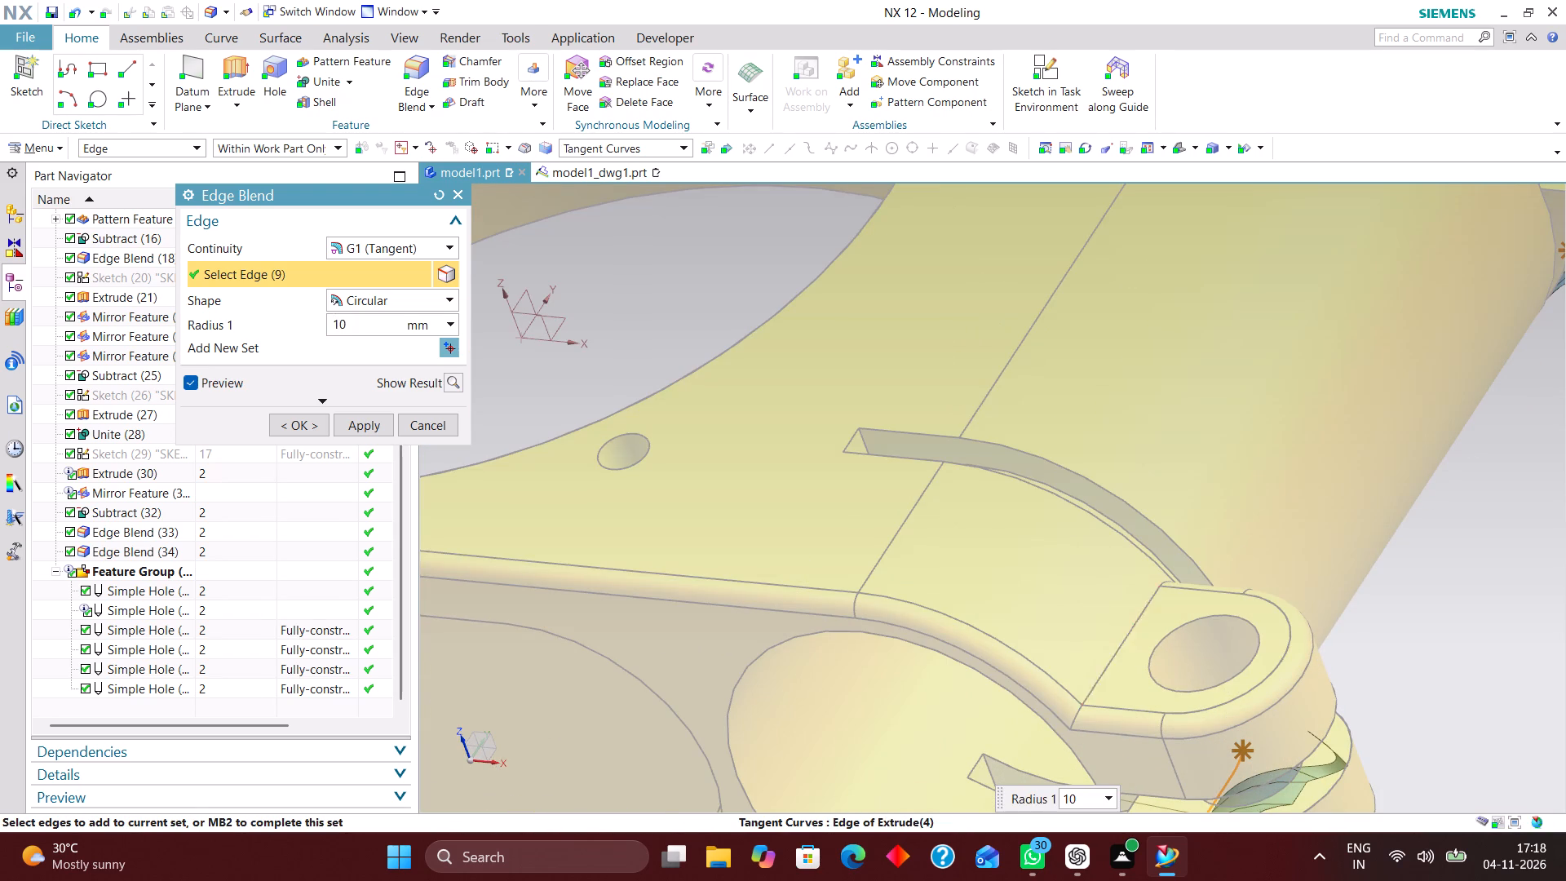
scroll(1028, 622, down, 3)
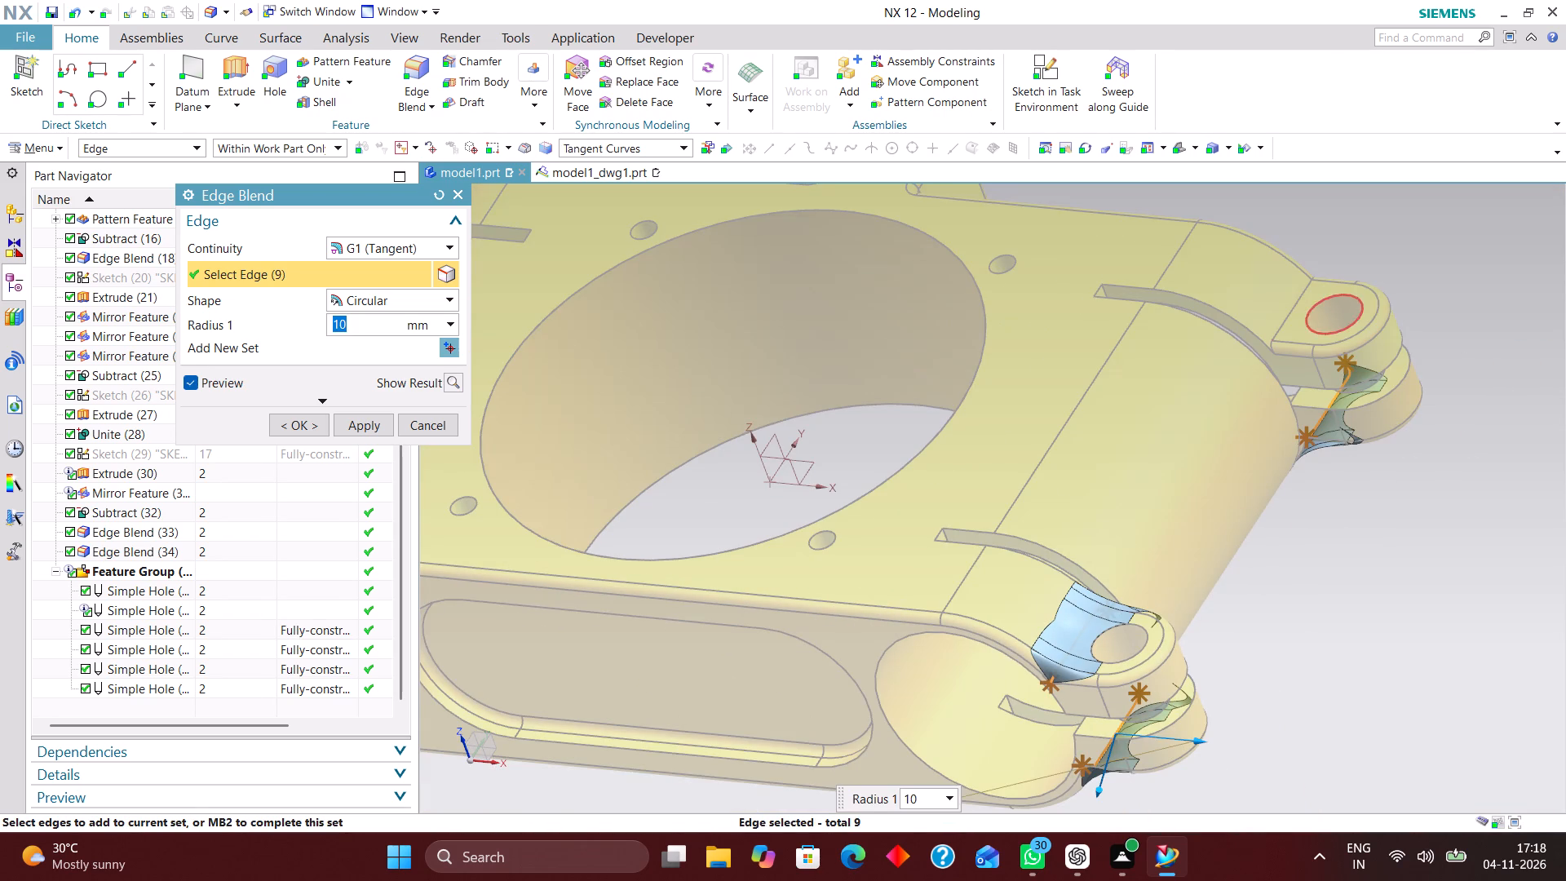
click(1297, 308)
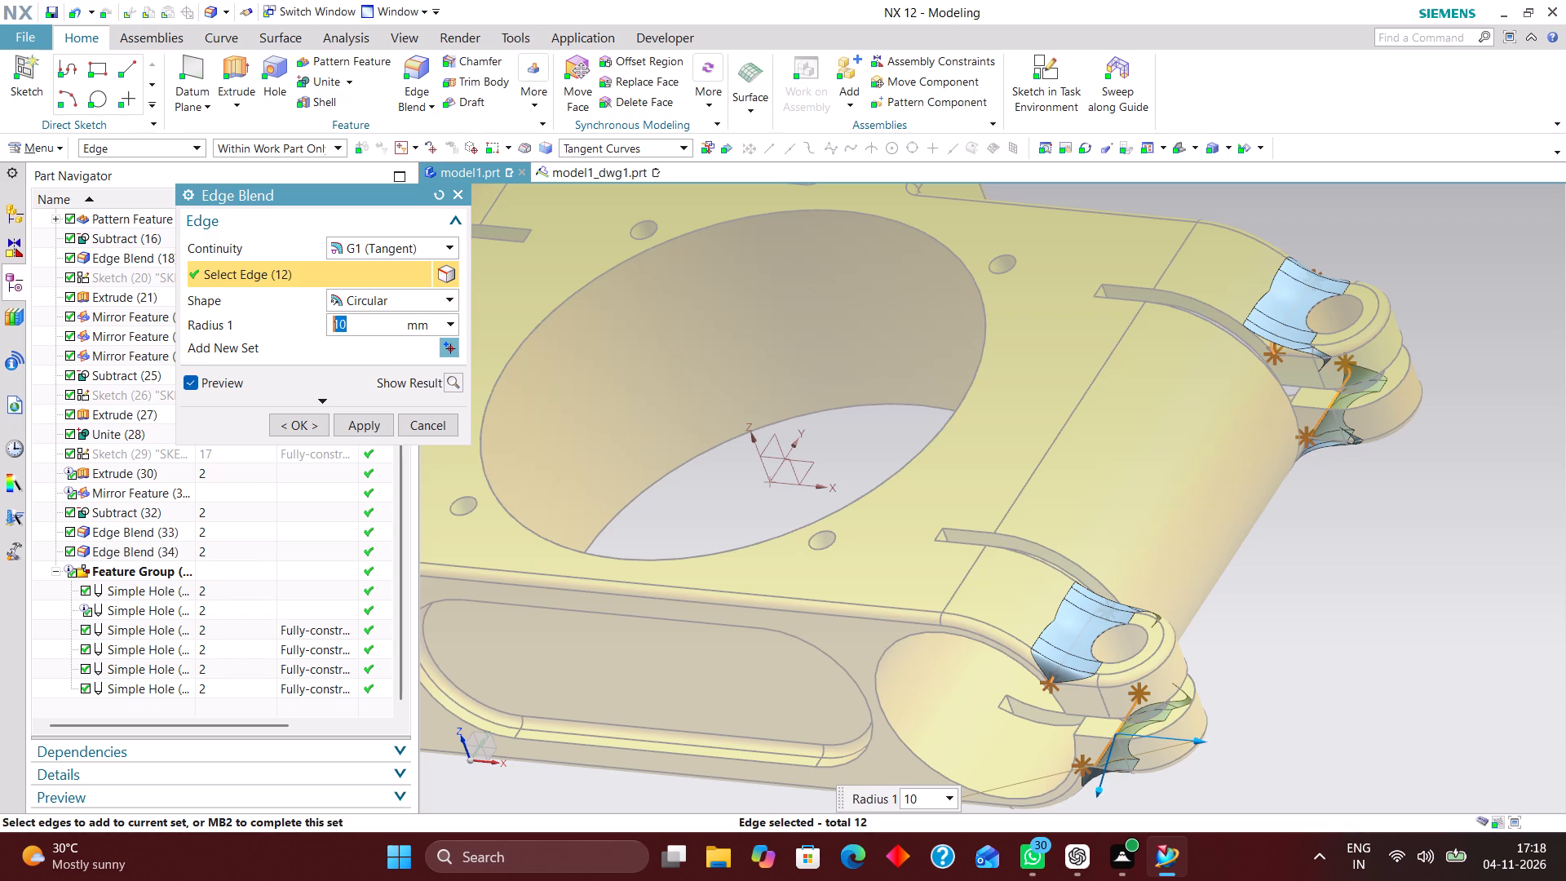
click(288, 417)
Switch to the model1_dwg1.prt drawing and update its out-of-date views with the new lug blends.
scroll(1281, 551, down, 2)
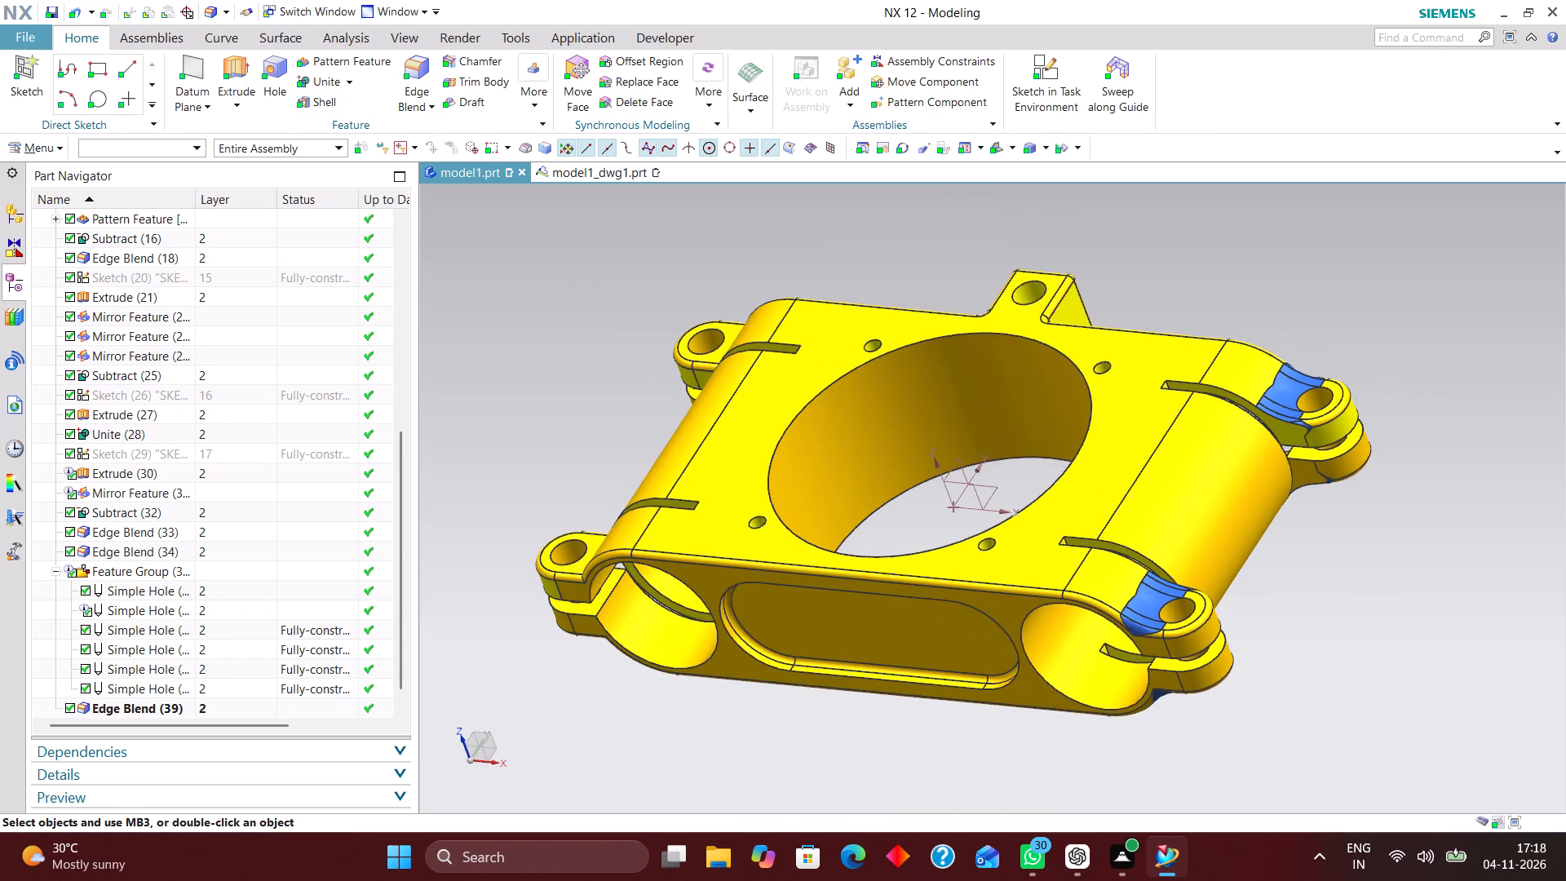
middle_drag(1300, 595, 1326, 543)
right_drag(1391, 601, 1292, 611)
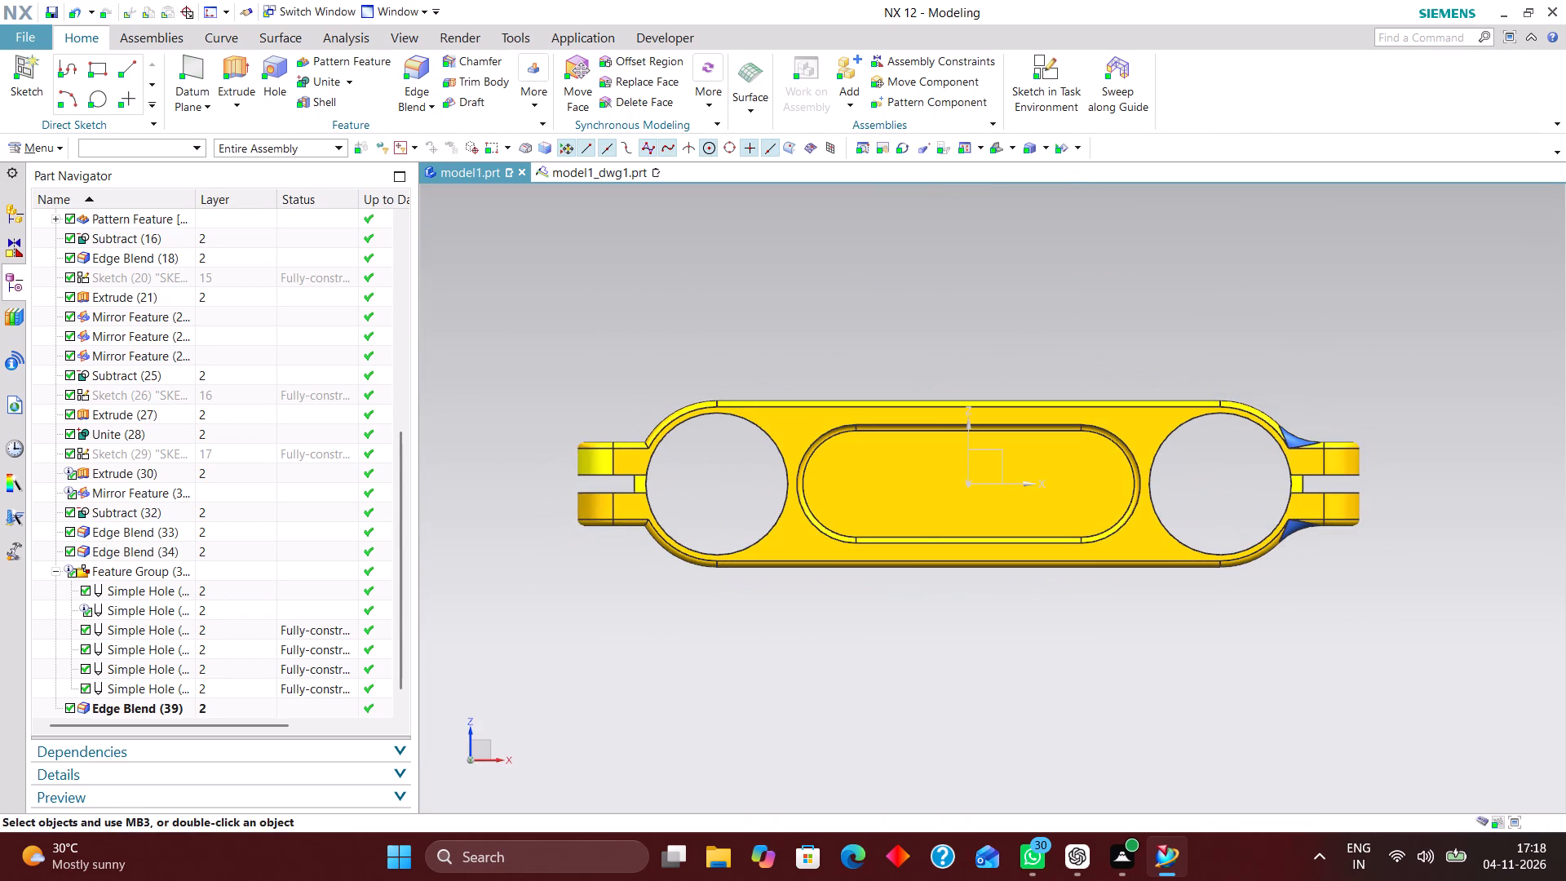
scroll(1395, 603, down, 1)
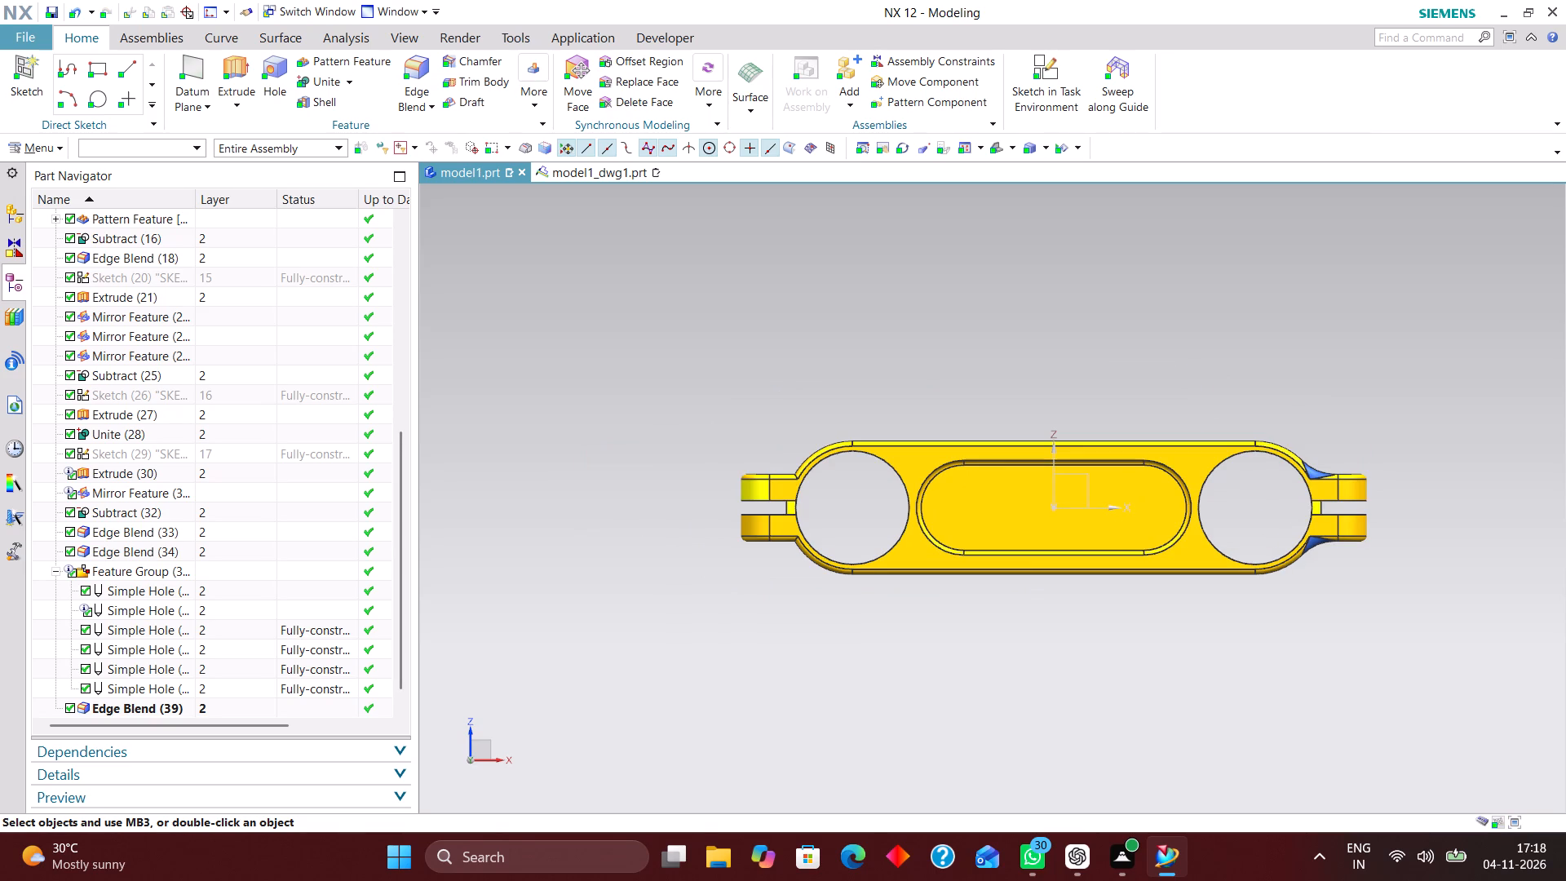
click(599, 170)
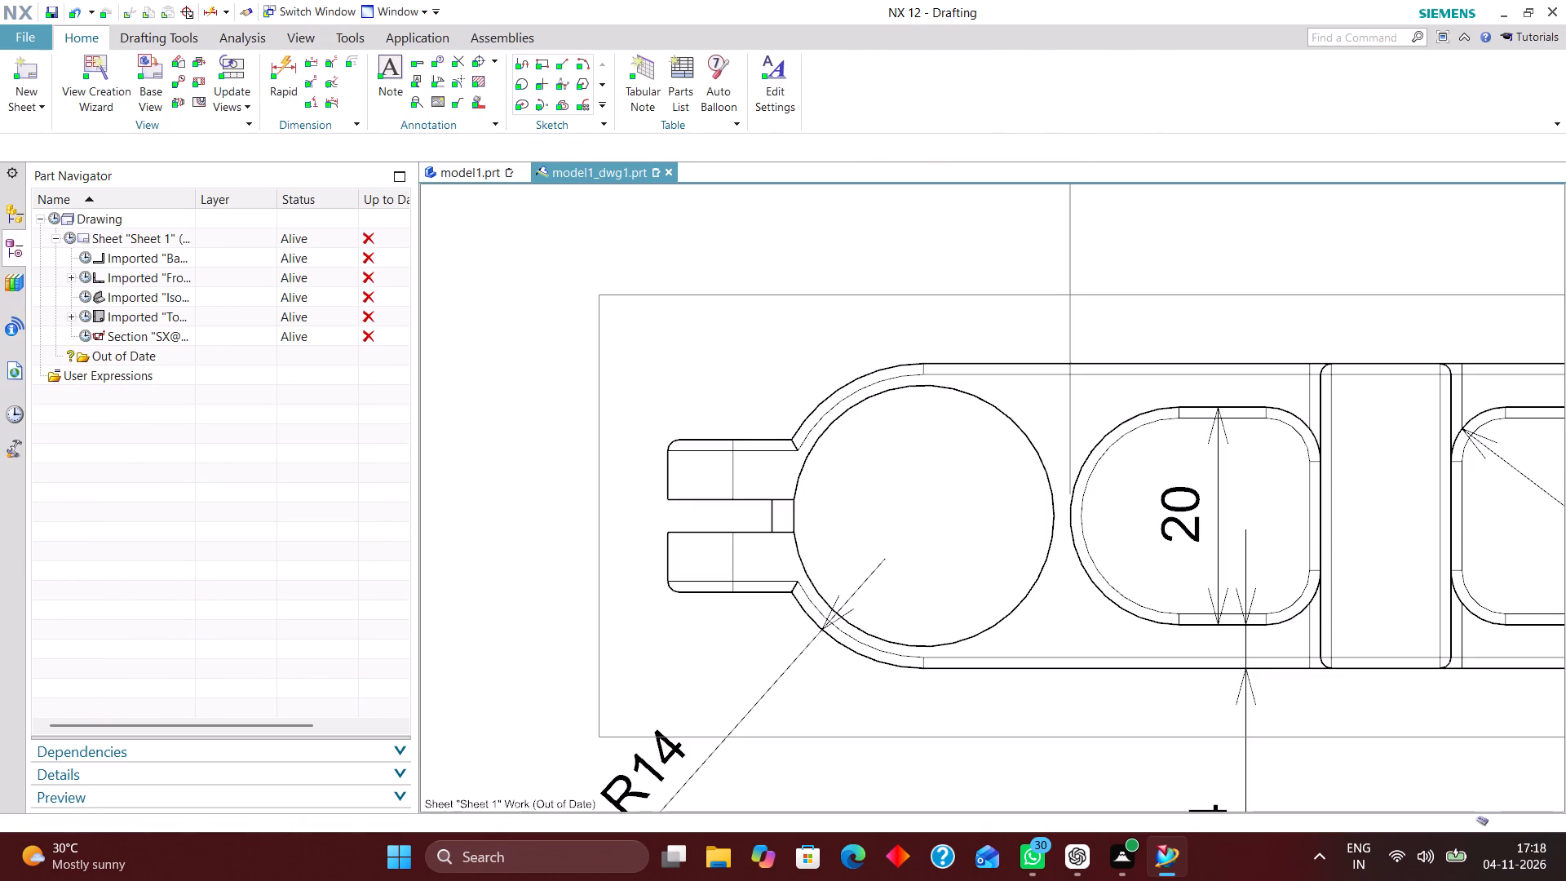
scroll(510, 442, down, 2)
scroll(762, 436, down, 1)
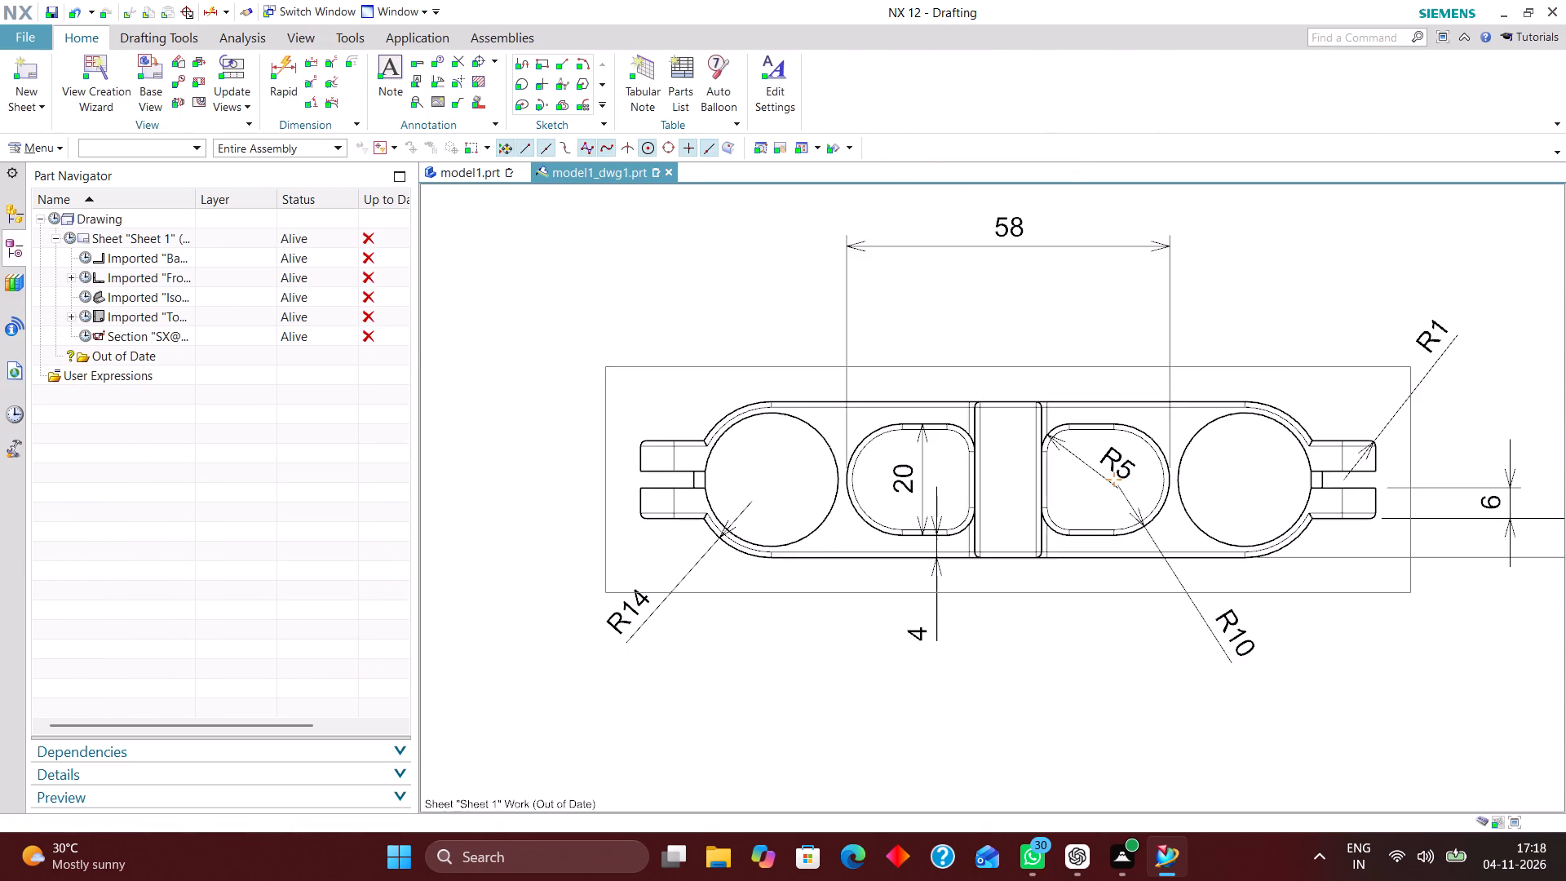
scroll(1400, 426, up, 1)
click(54, 213)
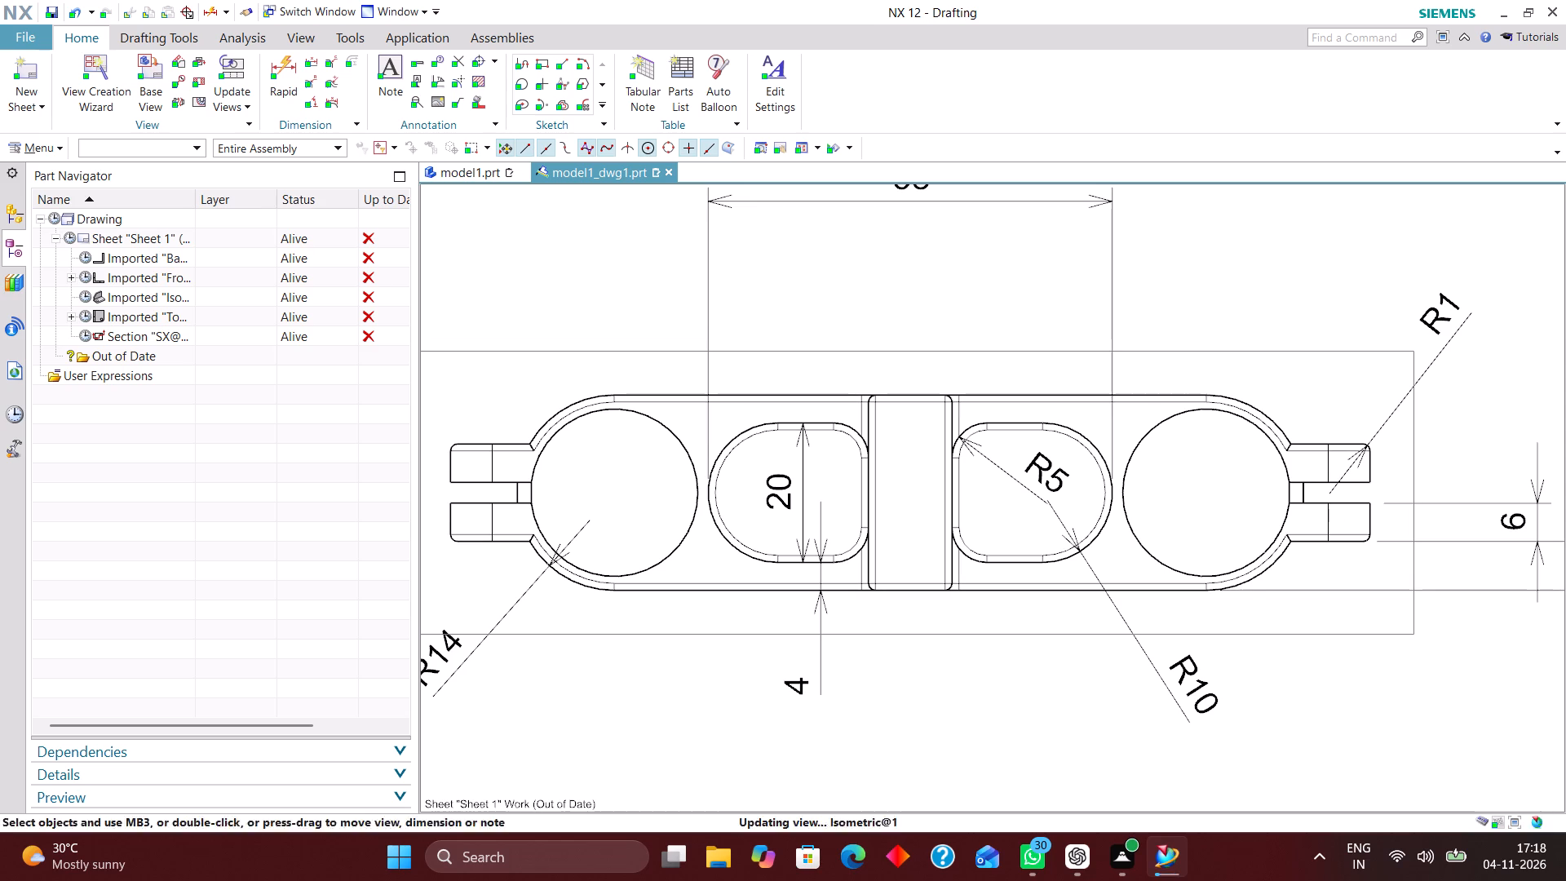
Examine the updated drawing views, comparing the lug junctions at both ends of the clamp body.
scroll(735, 557, down, 3)
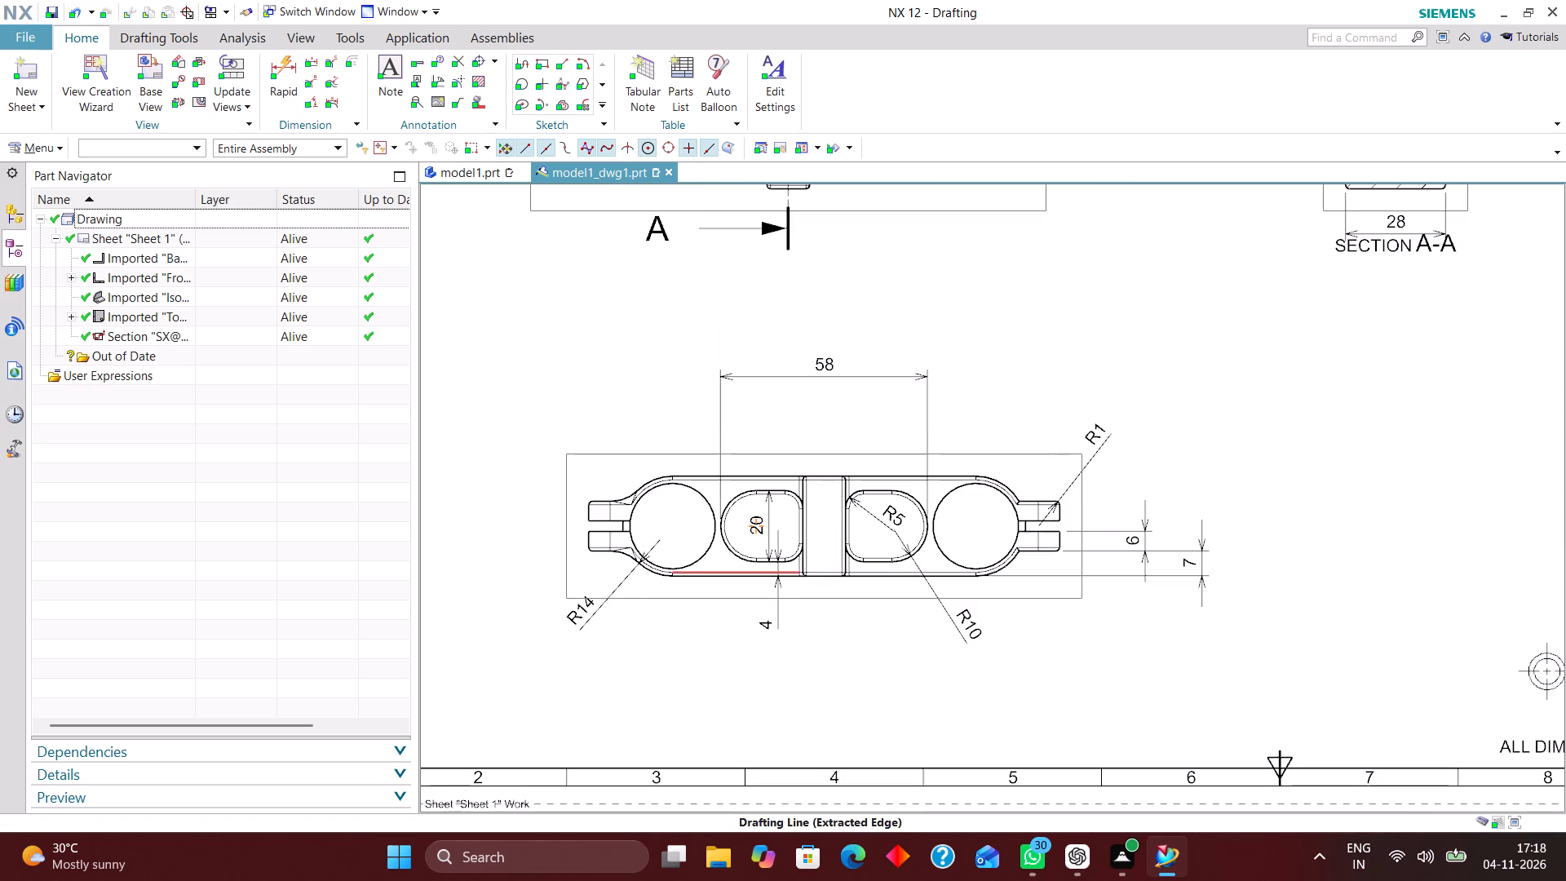
scroll(714, 597, down, 6)
scroll(813, 333, up, 2)
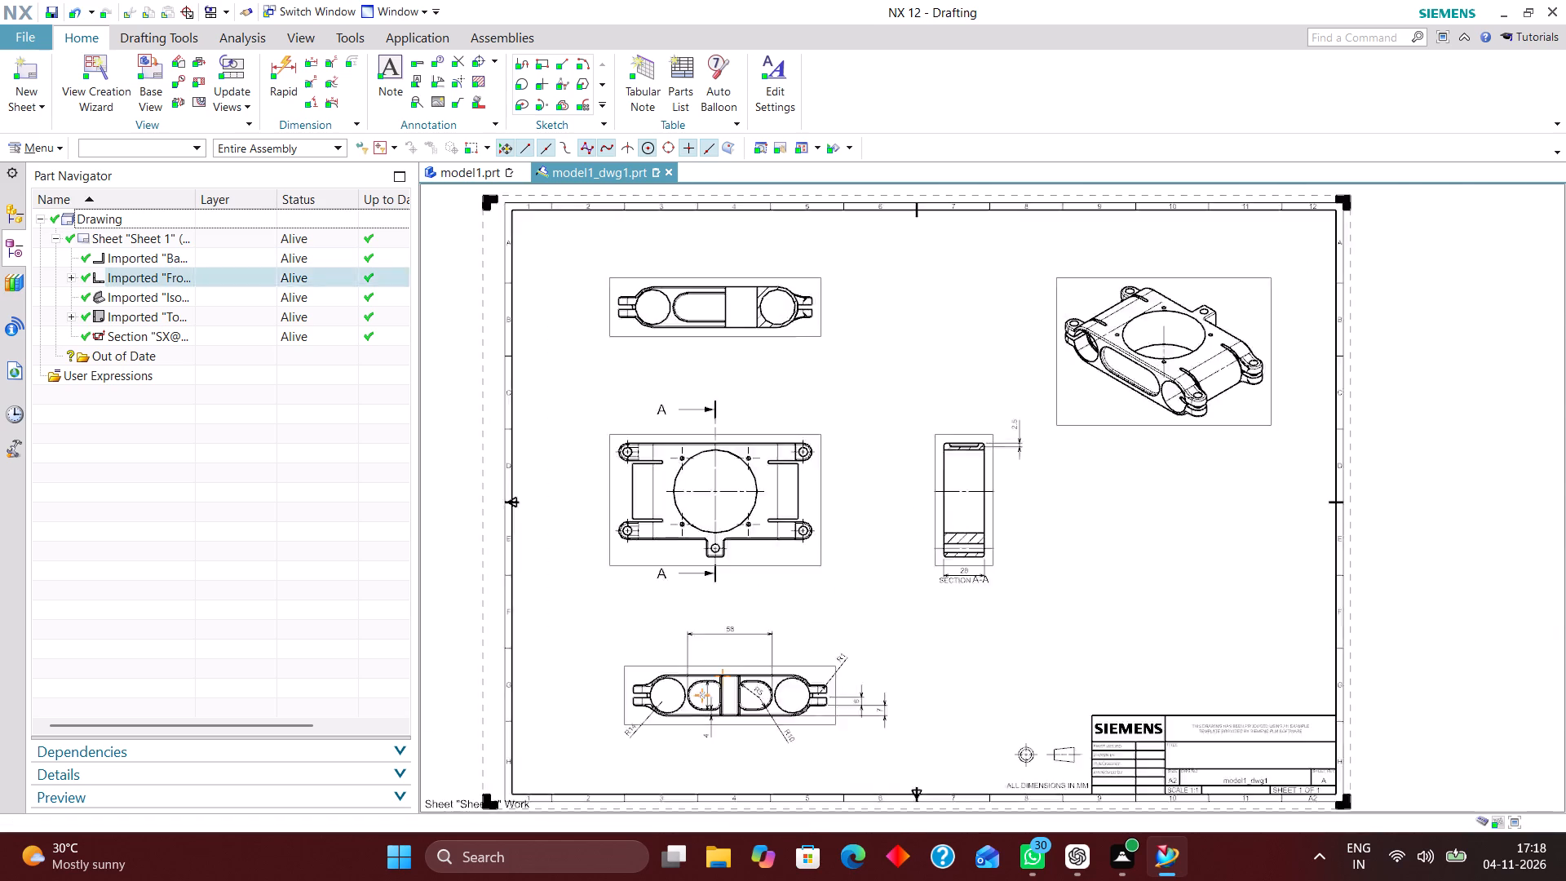
scroll(813, 330, up, 3)
scroll(784, 260, up, 7)
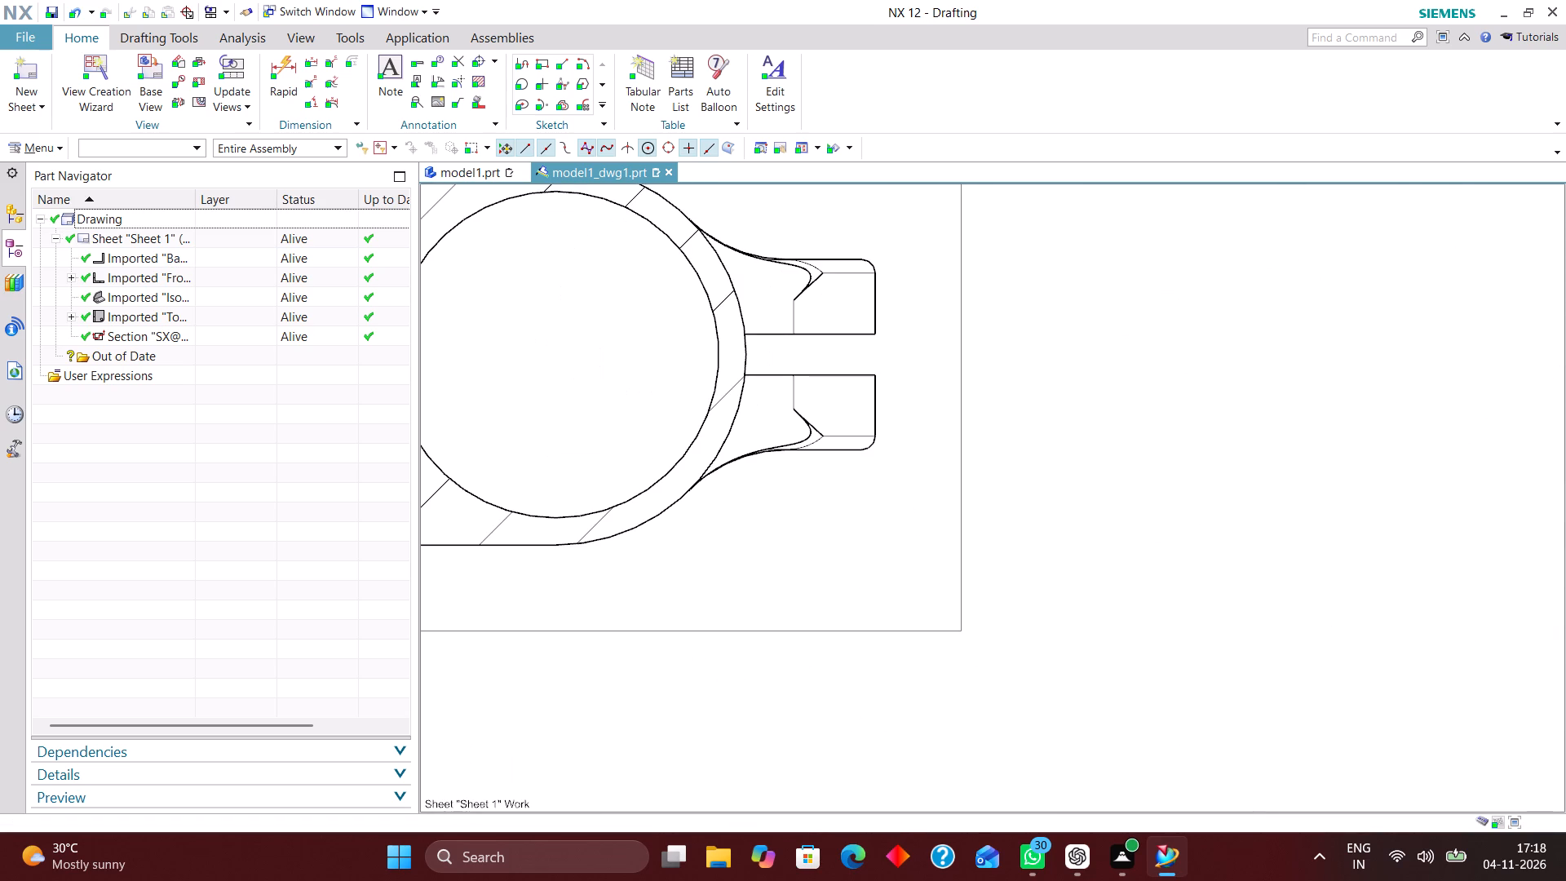
scroll(869, 386, down, 8)
scroll(830, 489, down, 4)
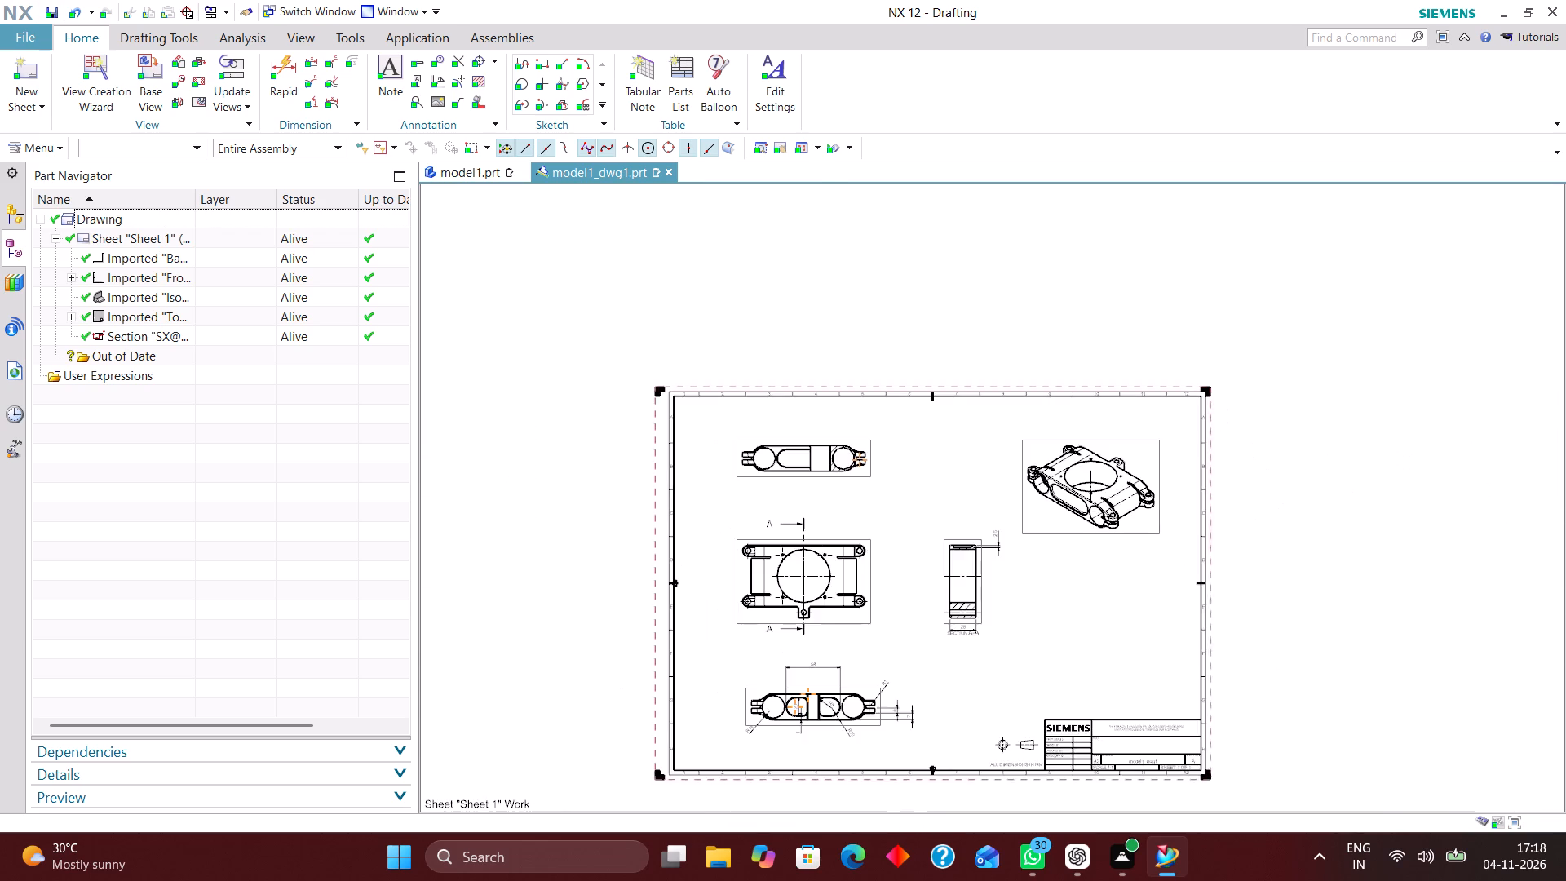
scroll(870, 730, up, 11)
scroll(911, 640, down, 7)
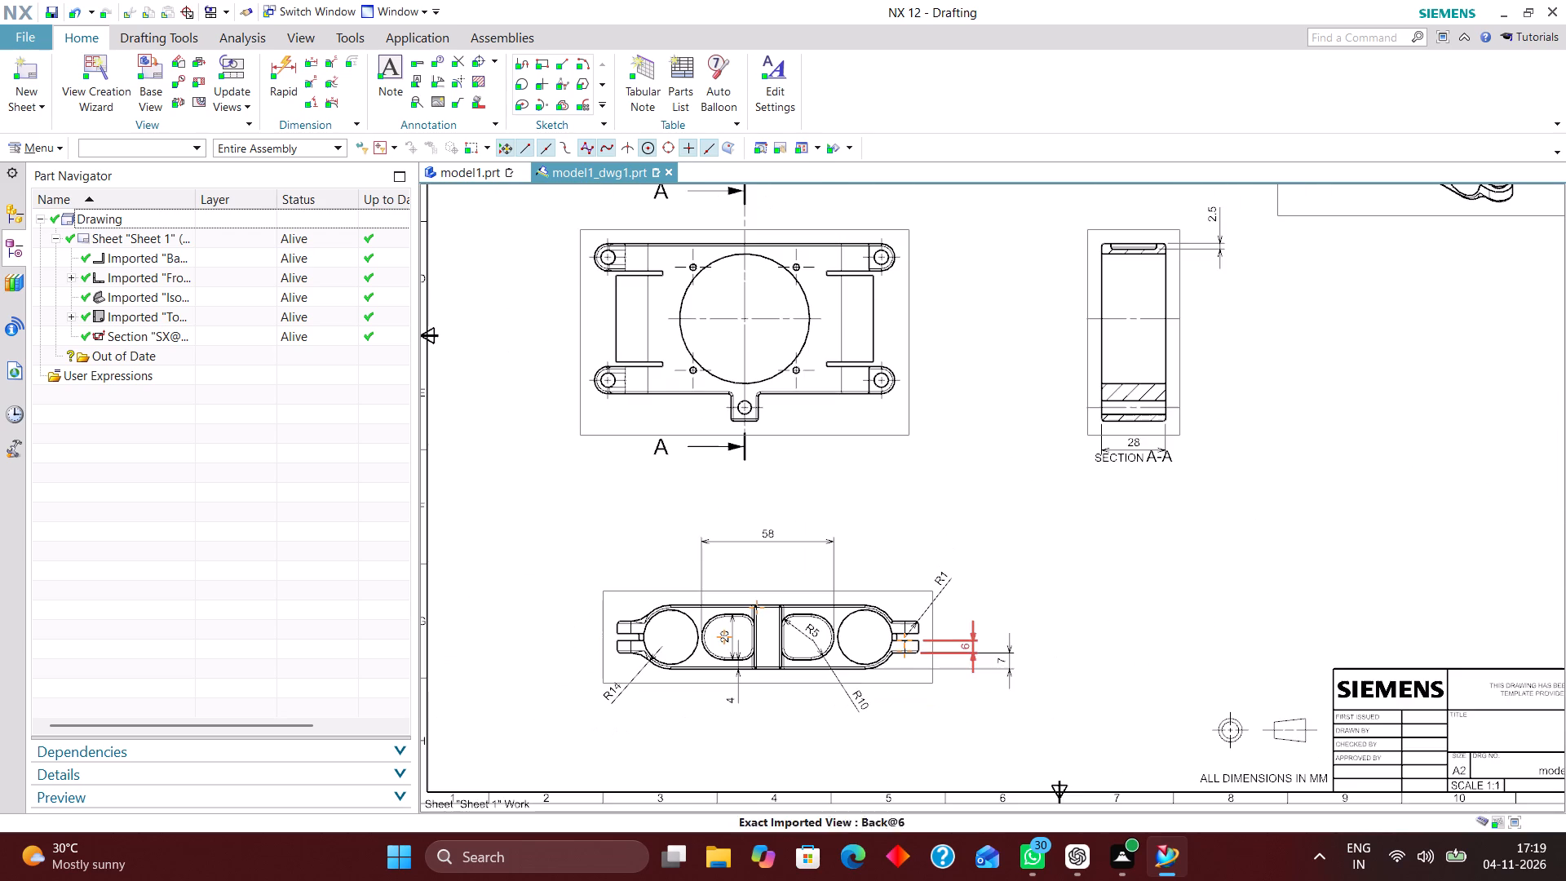
scroll(670, 642, up, 5)
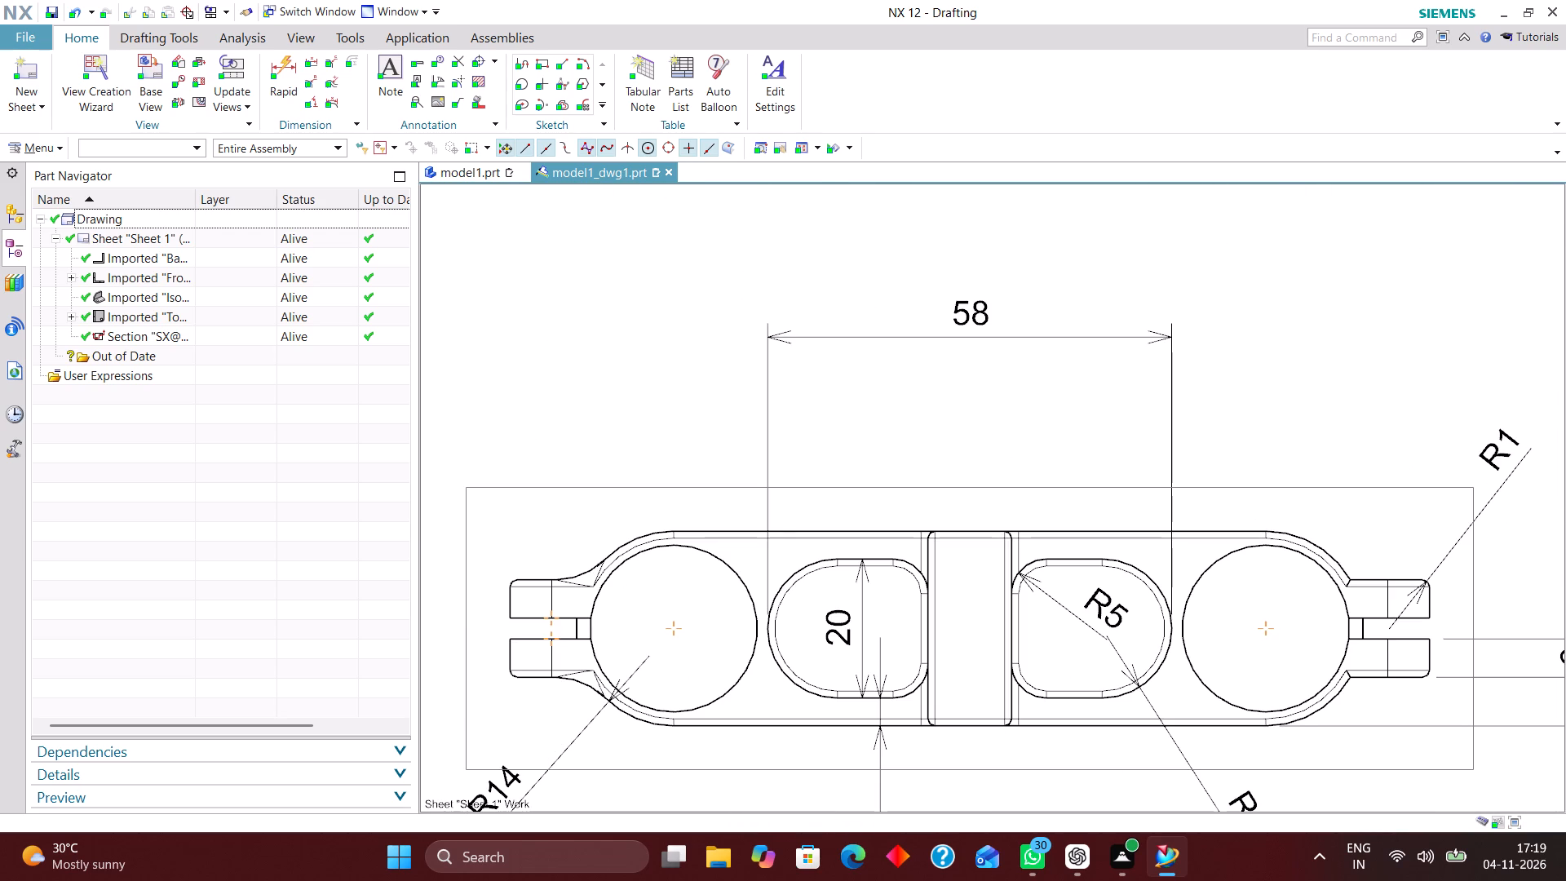
In model1.prt, edit the 10 mm lug Edge Blend to include the upper and lower junction edges of the opposite side's two lugs.
click(469, 181)
scroll(284, 588, down, 5)
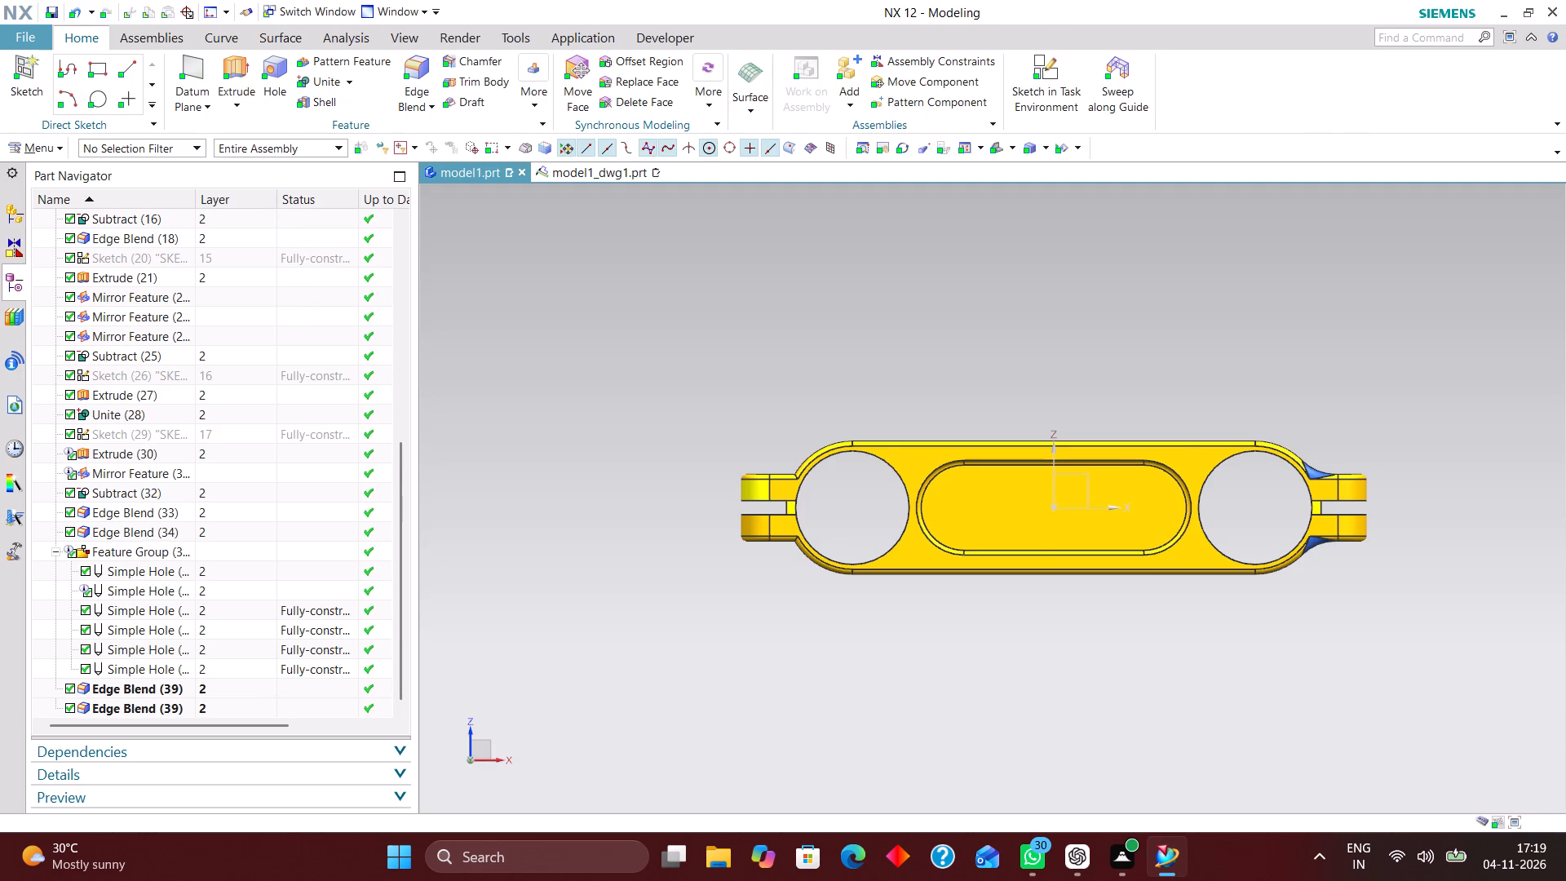
double_click(223, 683)
middle_drag(772, 411, 802, 455)
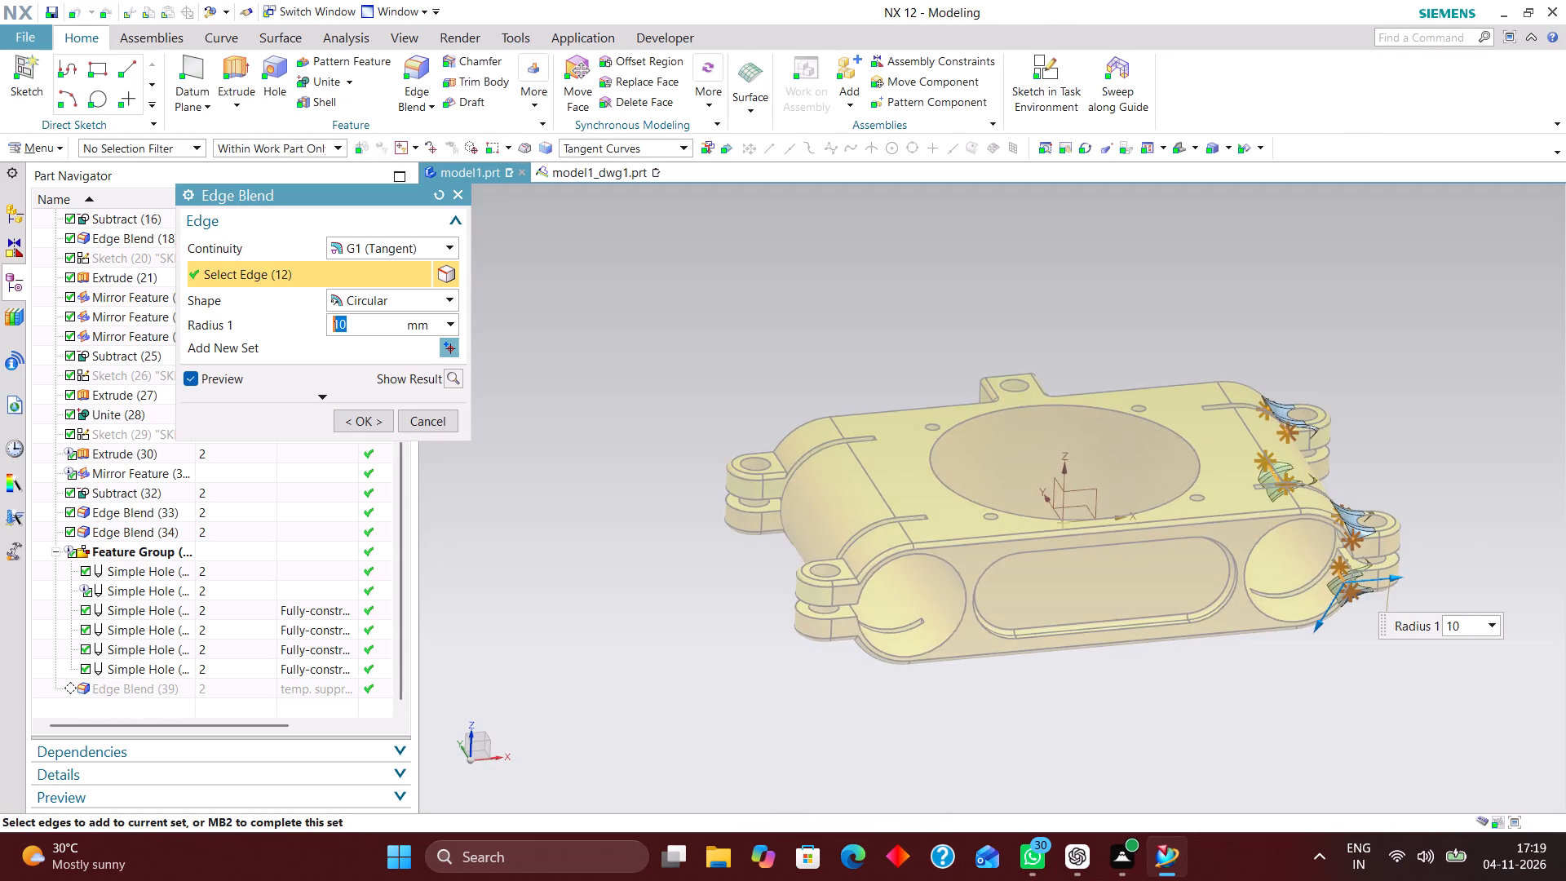
scroll(807, 519, up, 5)
click(945, 666)
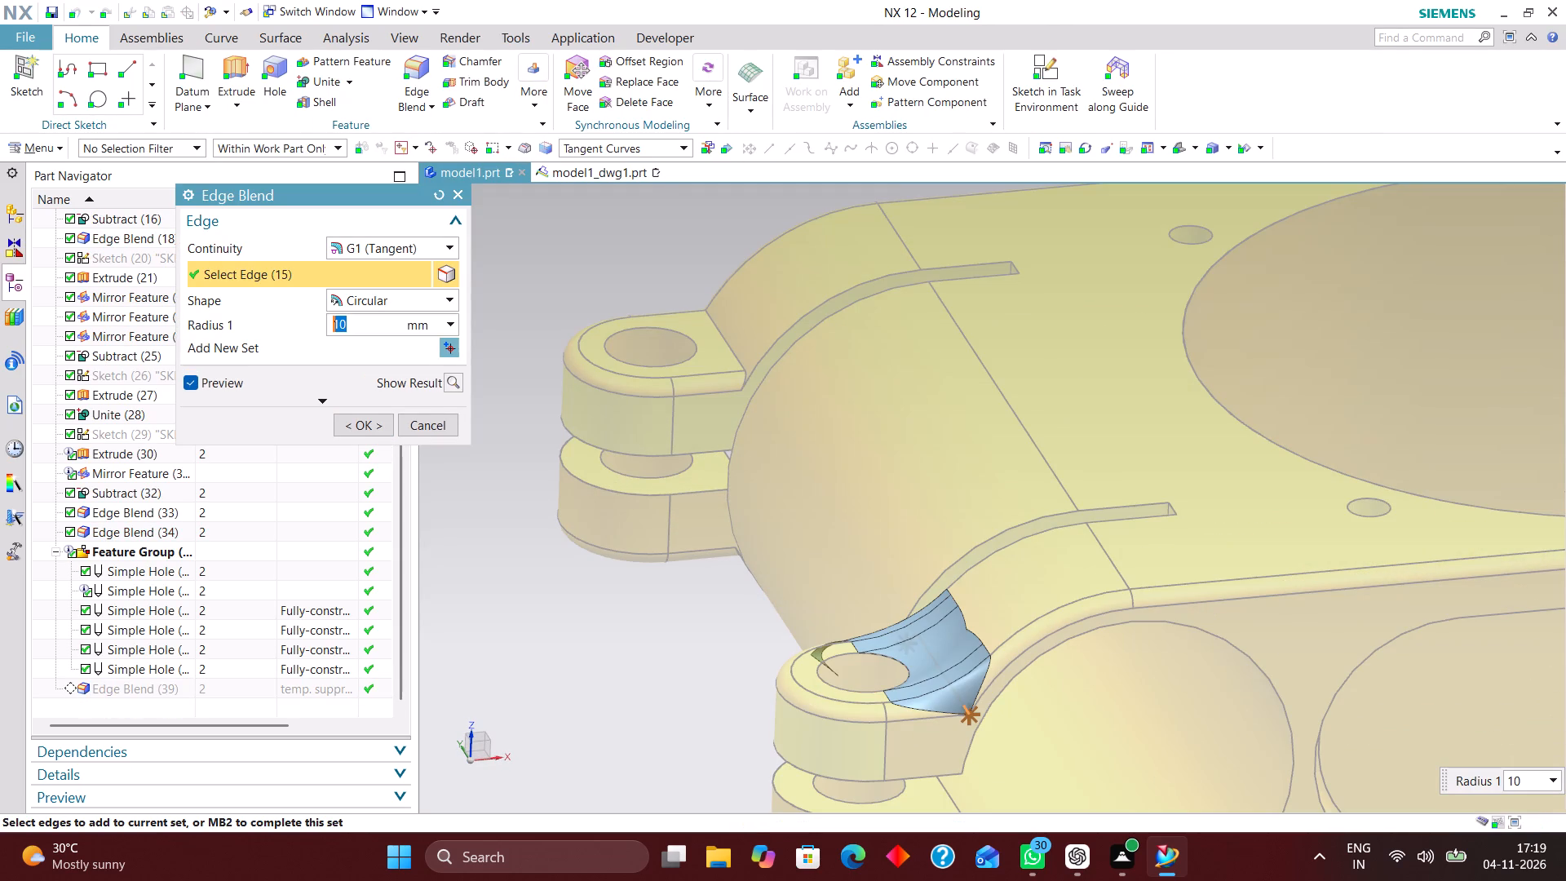
click(729, 342)
scroll(723, 281, down, 3)
middle_drag(860, 642, 865, 567)
scroll(859, 588, down, 3)
scroll(858, 432, up, 5)
click(825, 403)
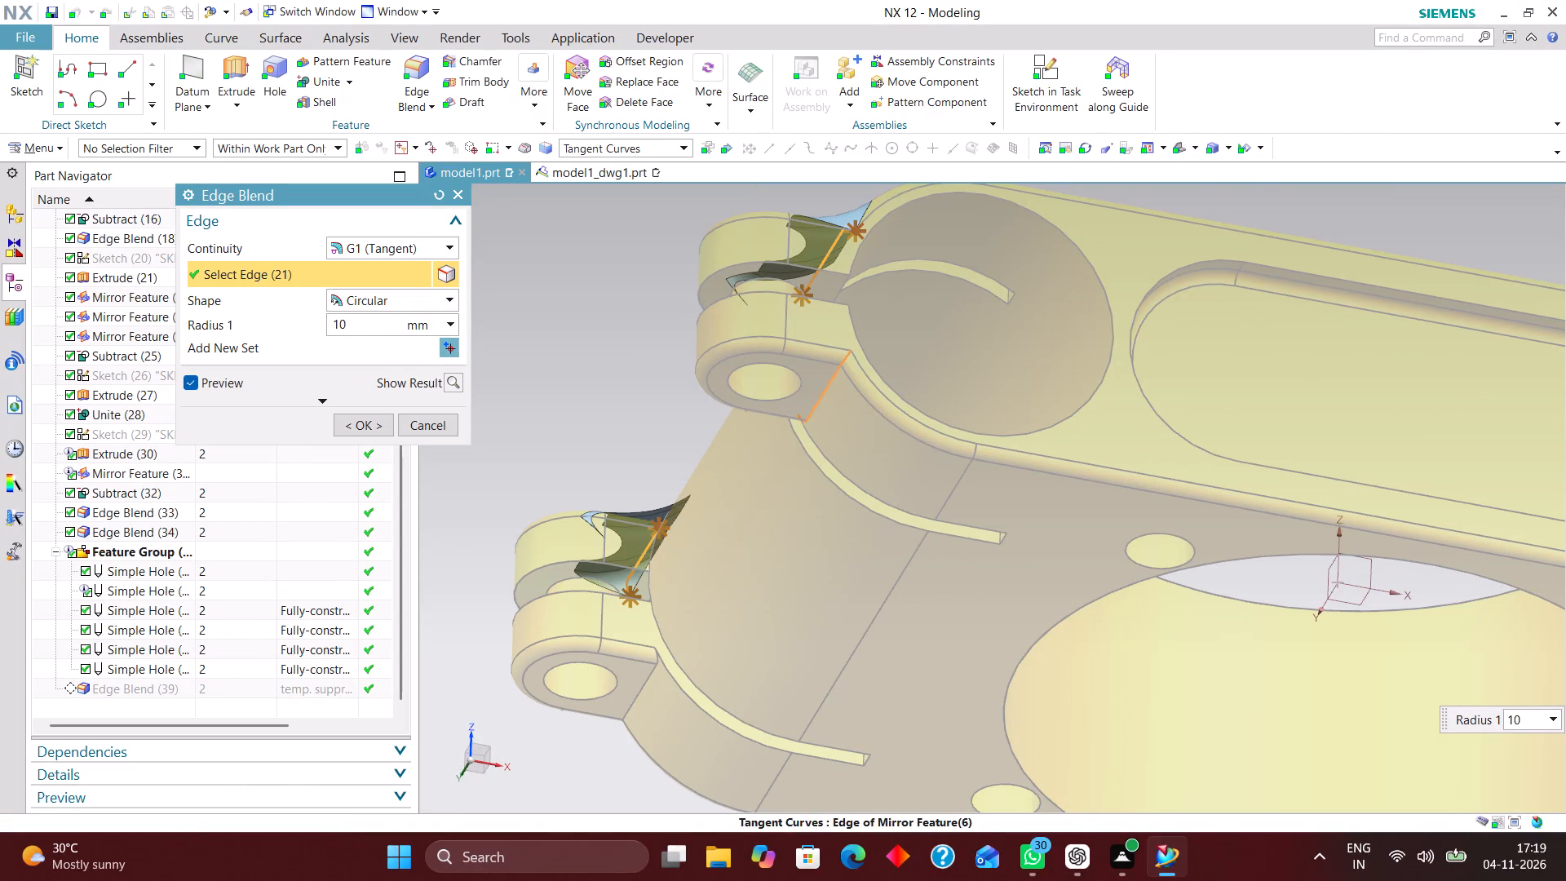
click(632, 692)
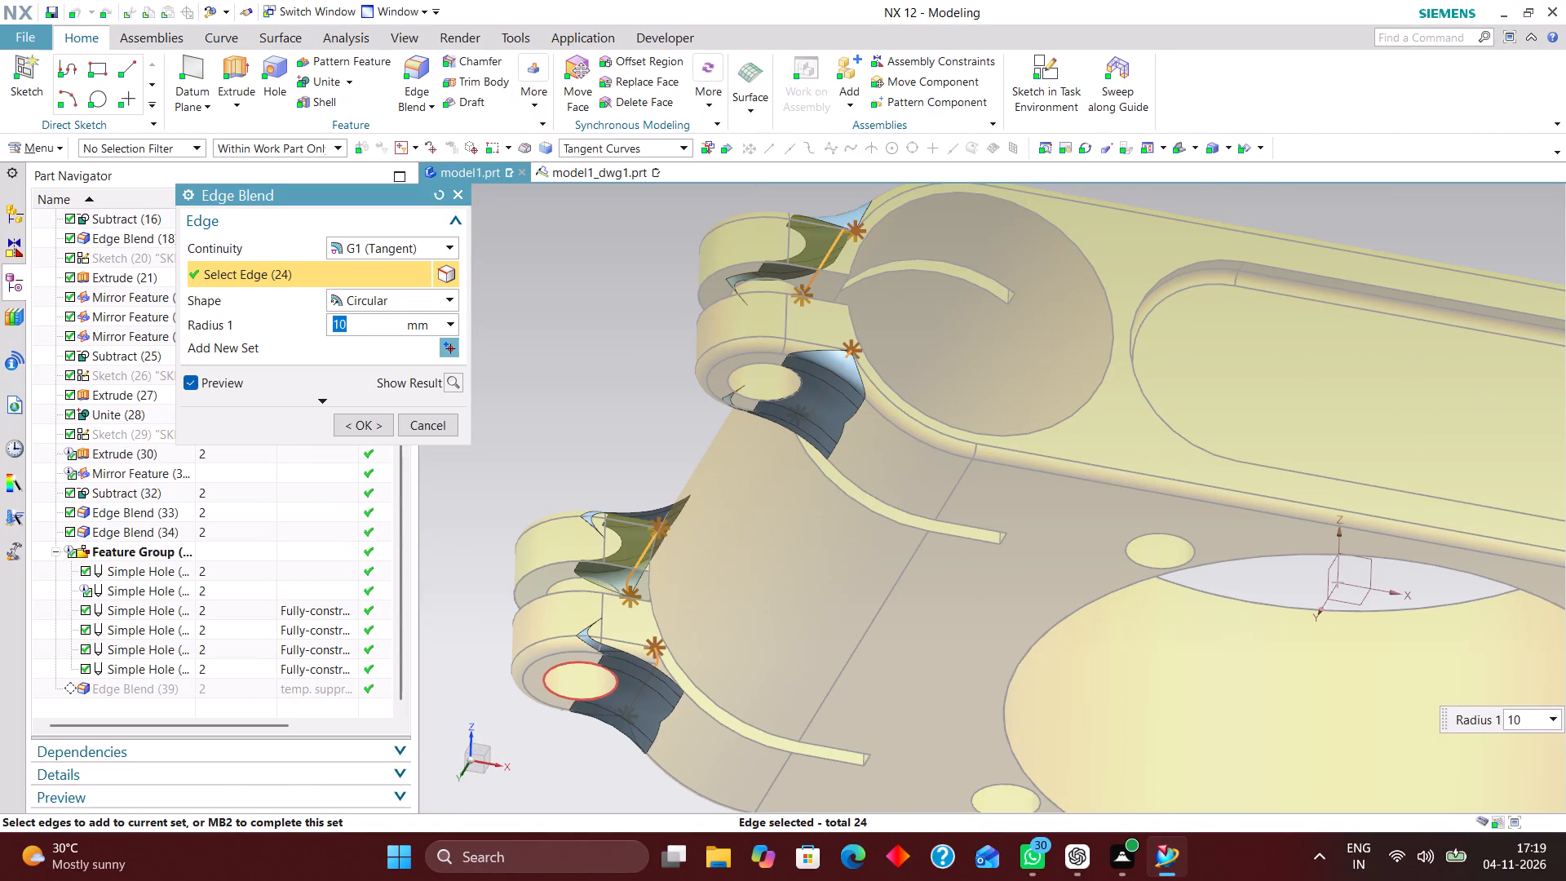
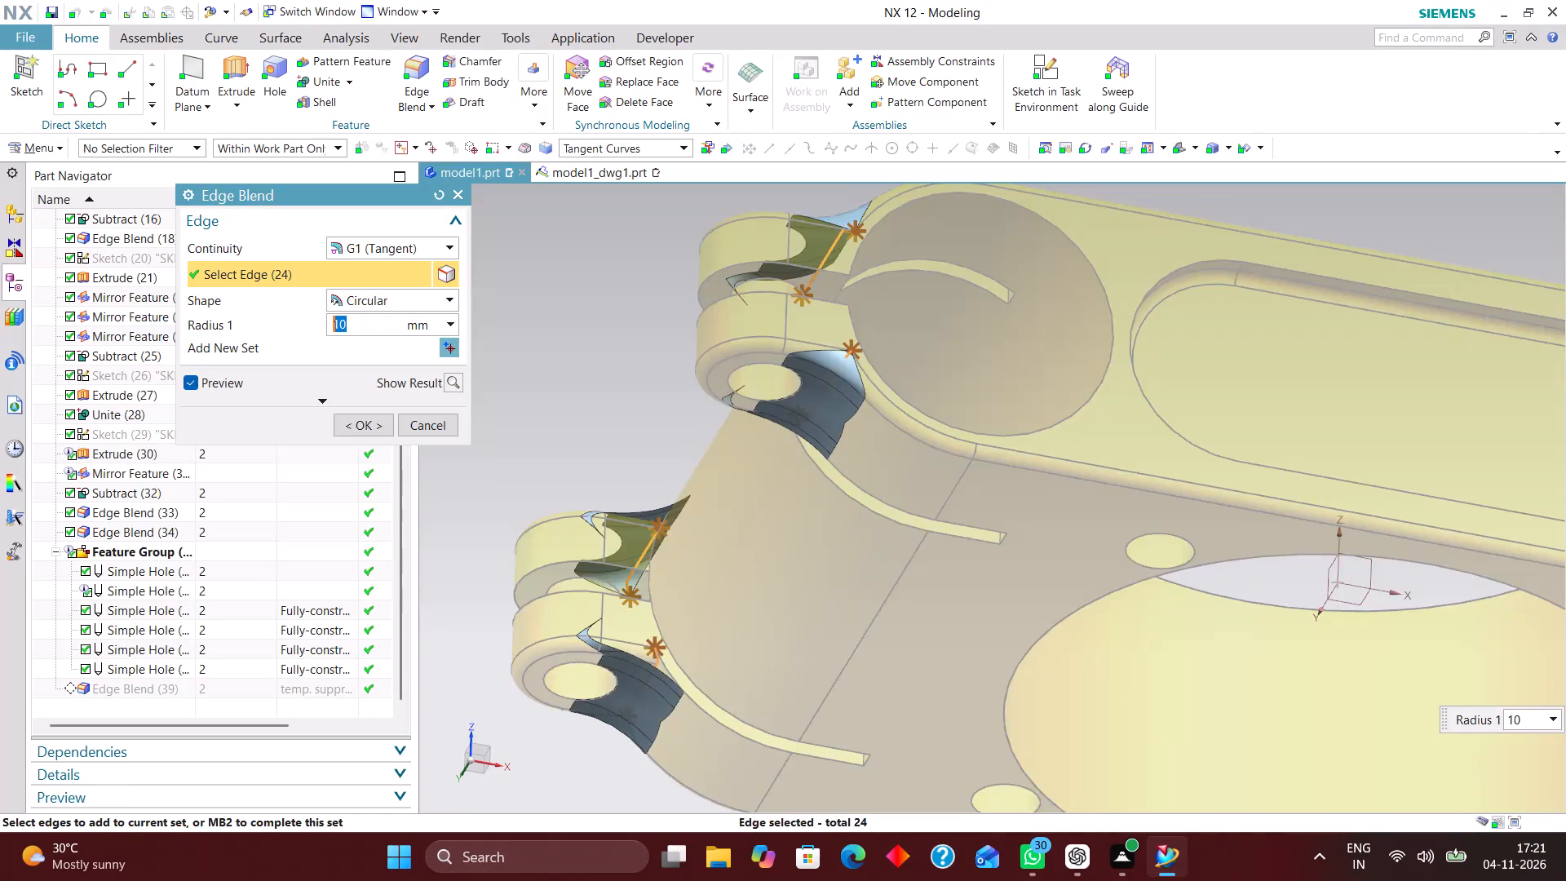
Complete the 10 mm Edge Blend edit with the selected junction edges on all four pairs of lugs.
scroll(756, 494, down, 2)
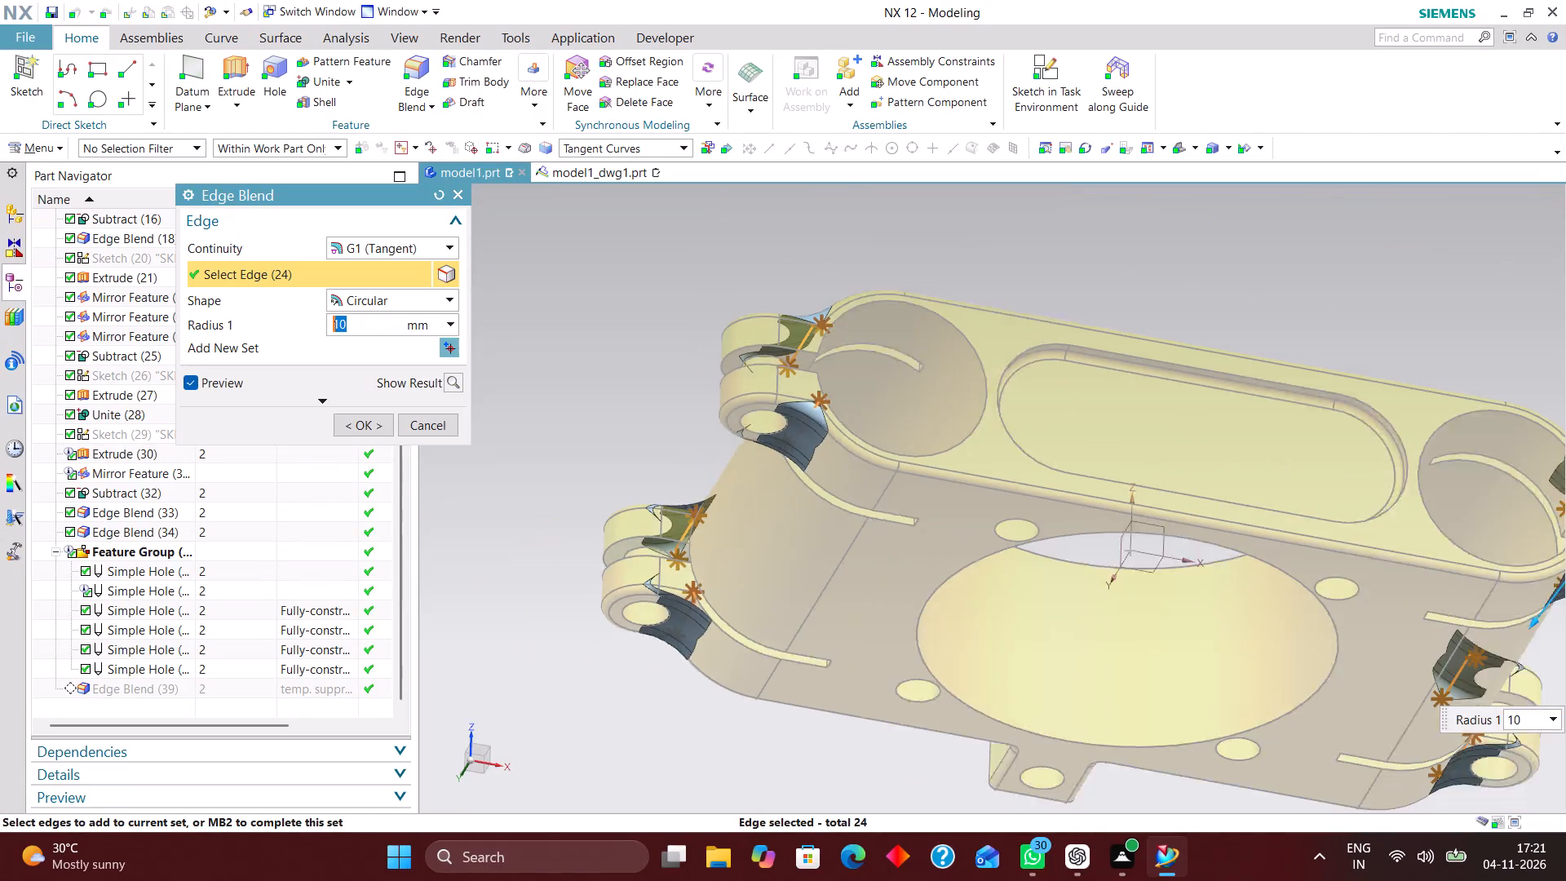
scroll(767, 492, down, 1)
middle_drag(795, 459, 778, 547)
scroll(778, 543, up, 1)
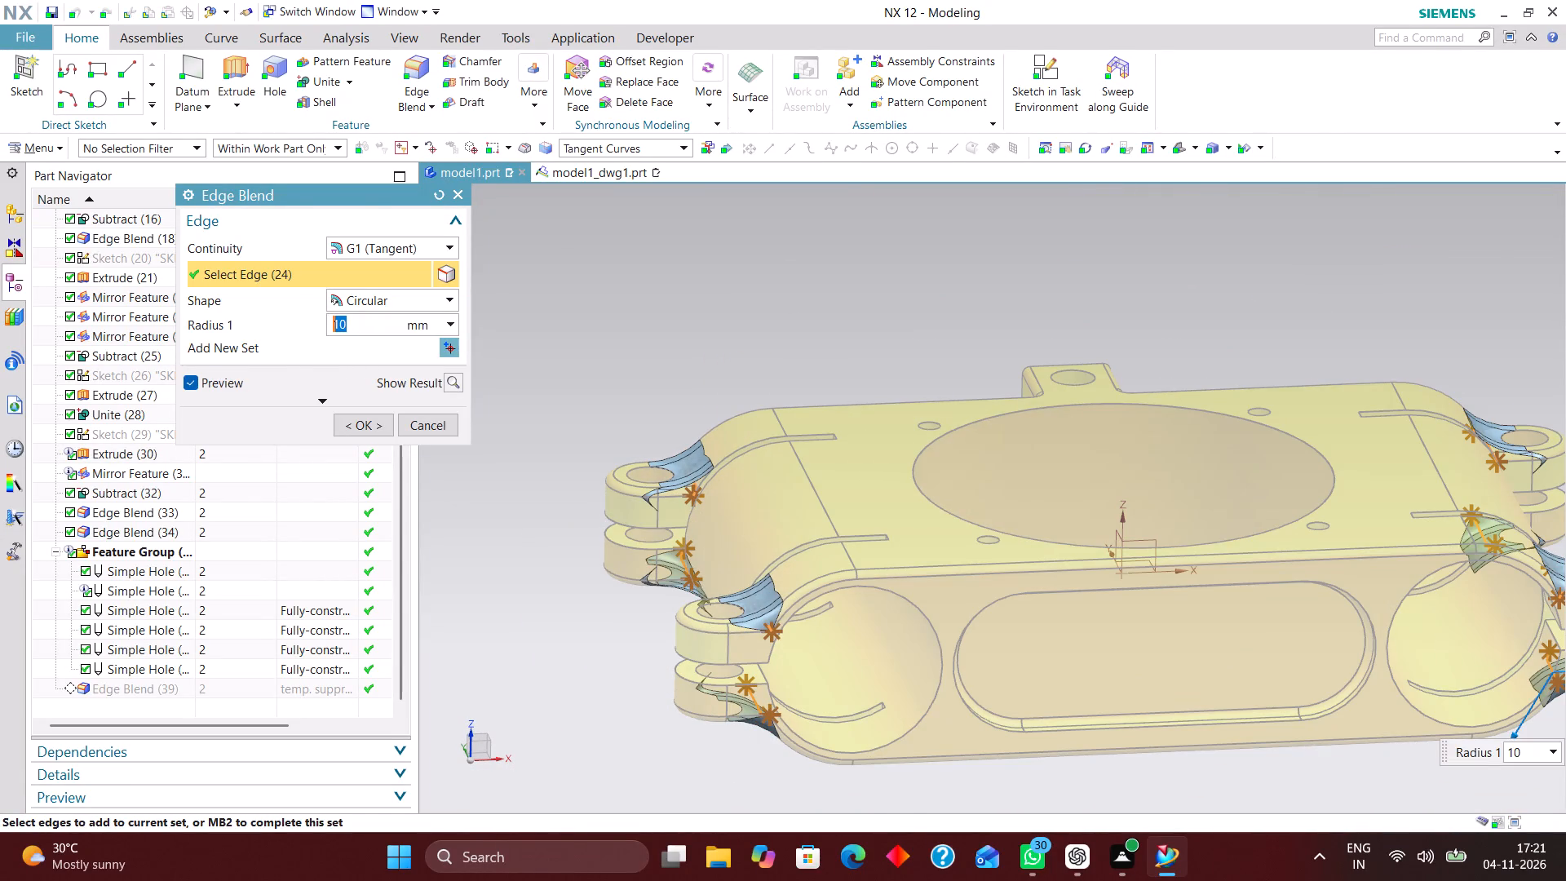
click(373, 426)
scroll(838, 525, down, 3)
scroll(902, 712, up, 2)
scroll(661, 464, down, 3)
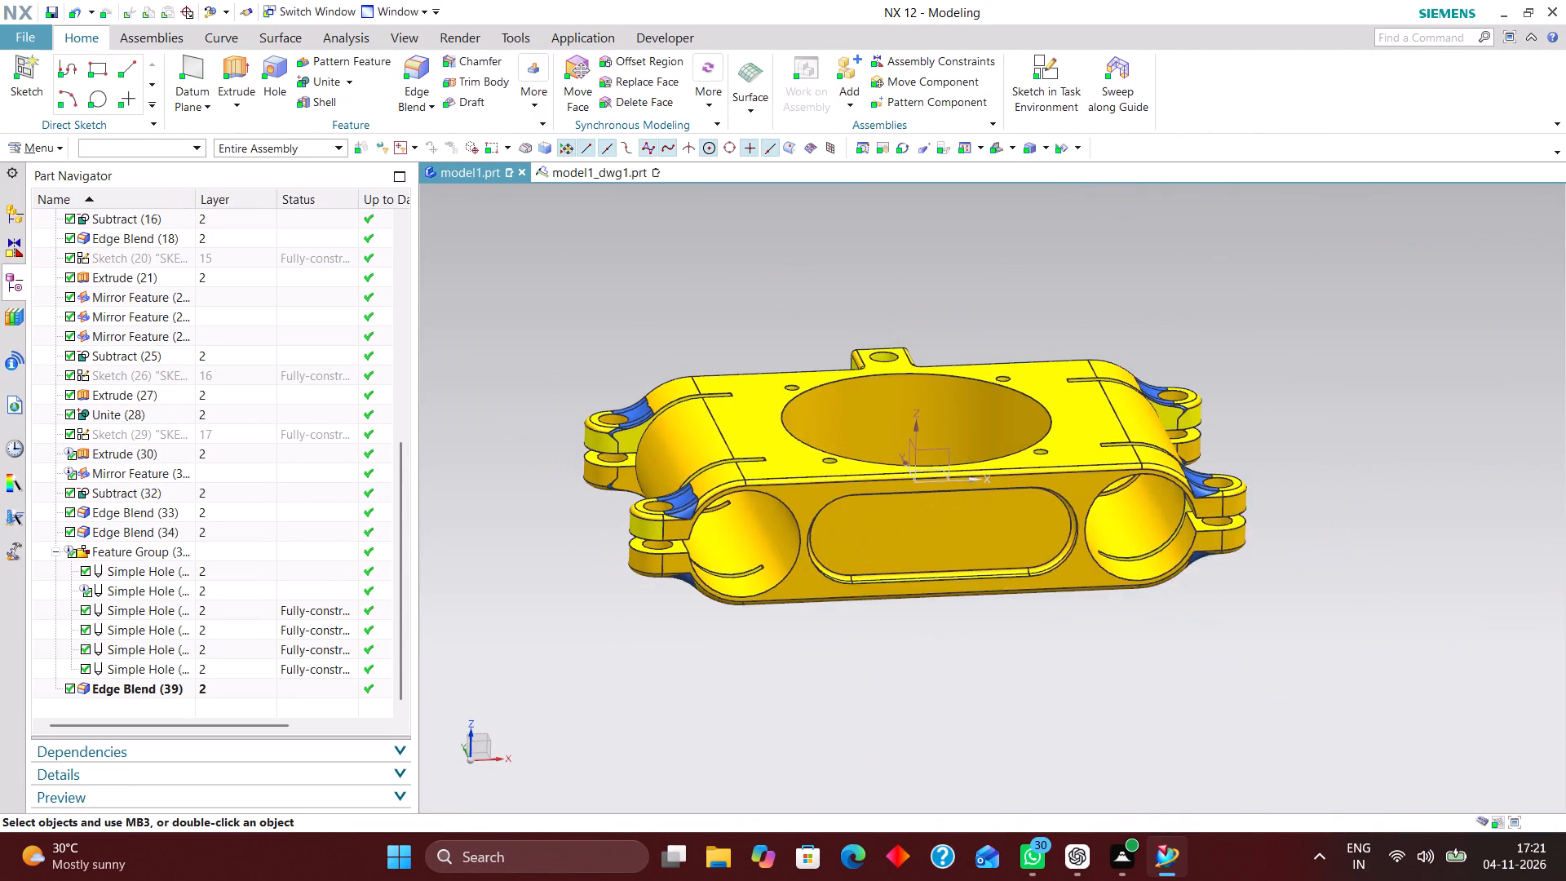
scroll(947, 657, up, 1)
middle_drag(945, 670, 878, 691)
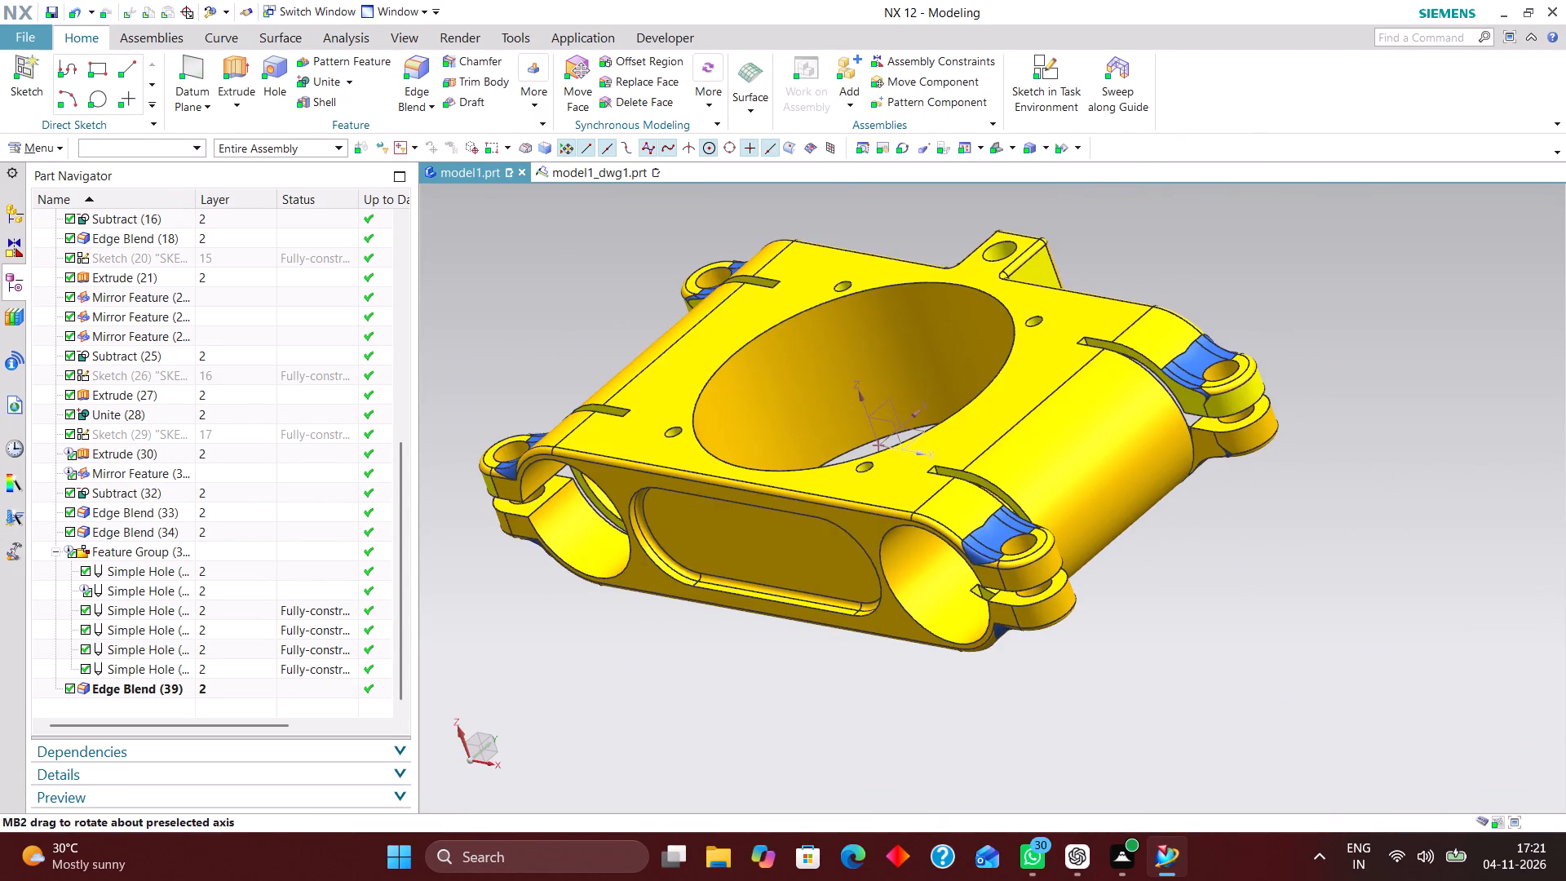
scroll(790, 643, down, 1)
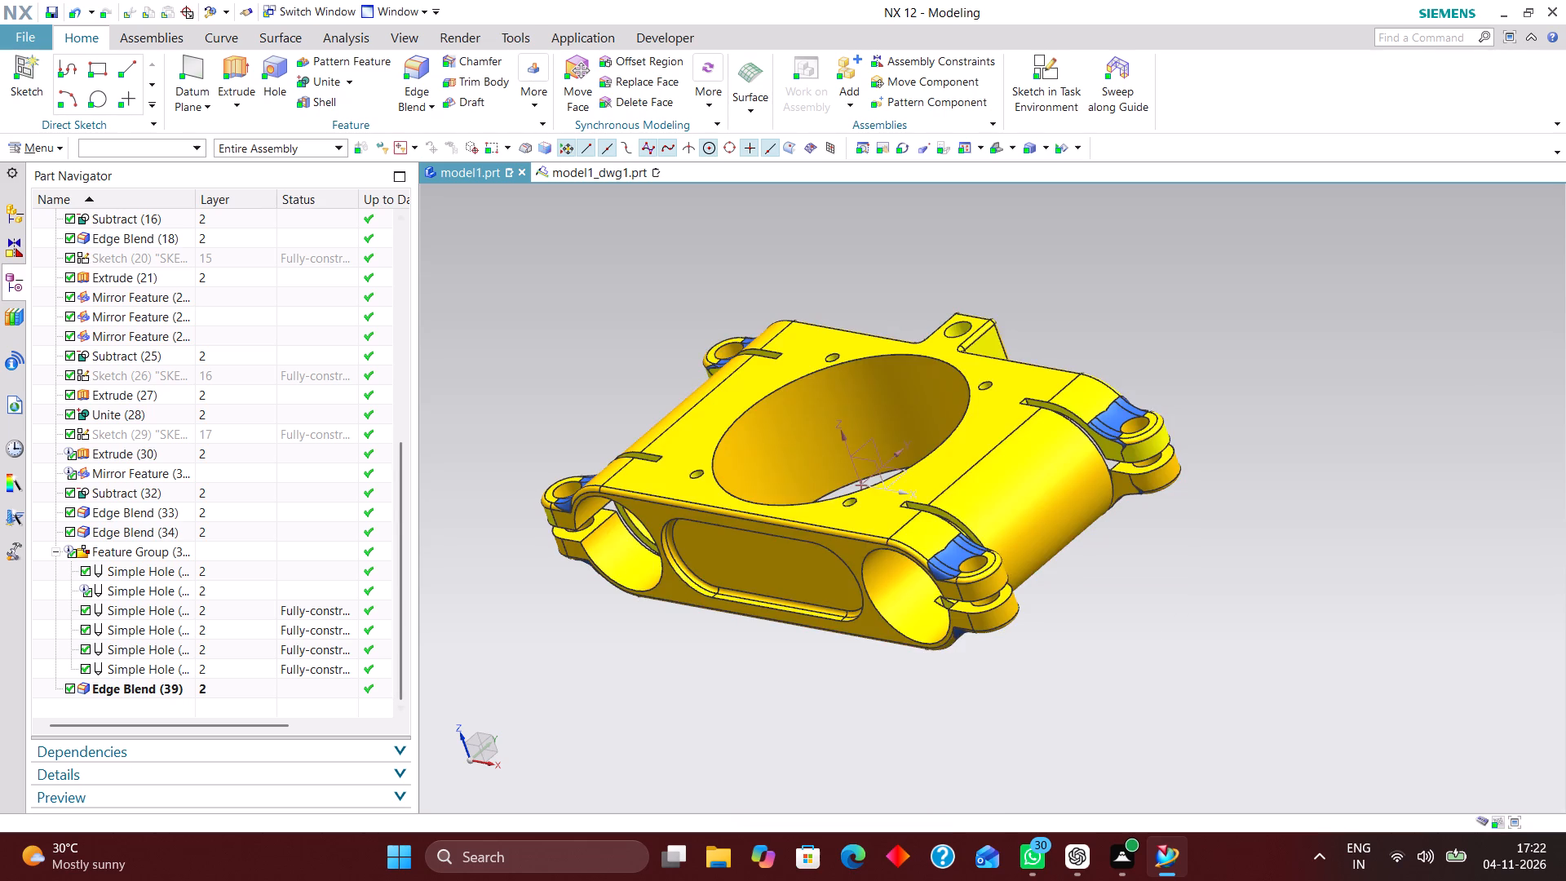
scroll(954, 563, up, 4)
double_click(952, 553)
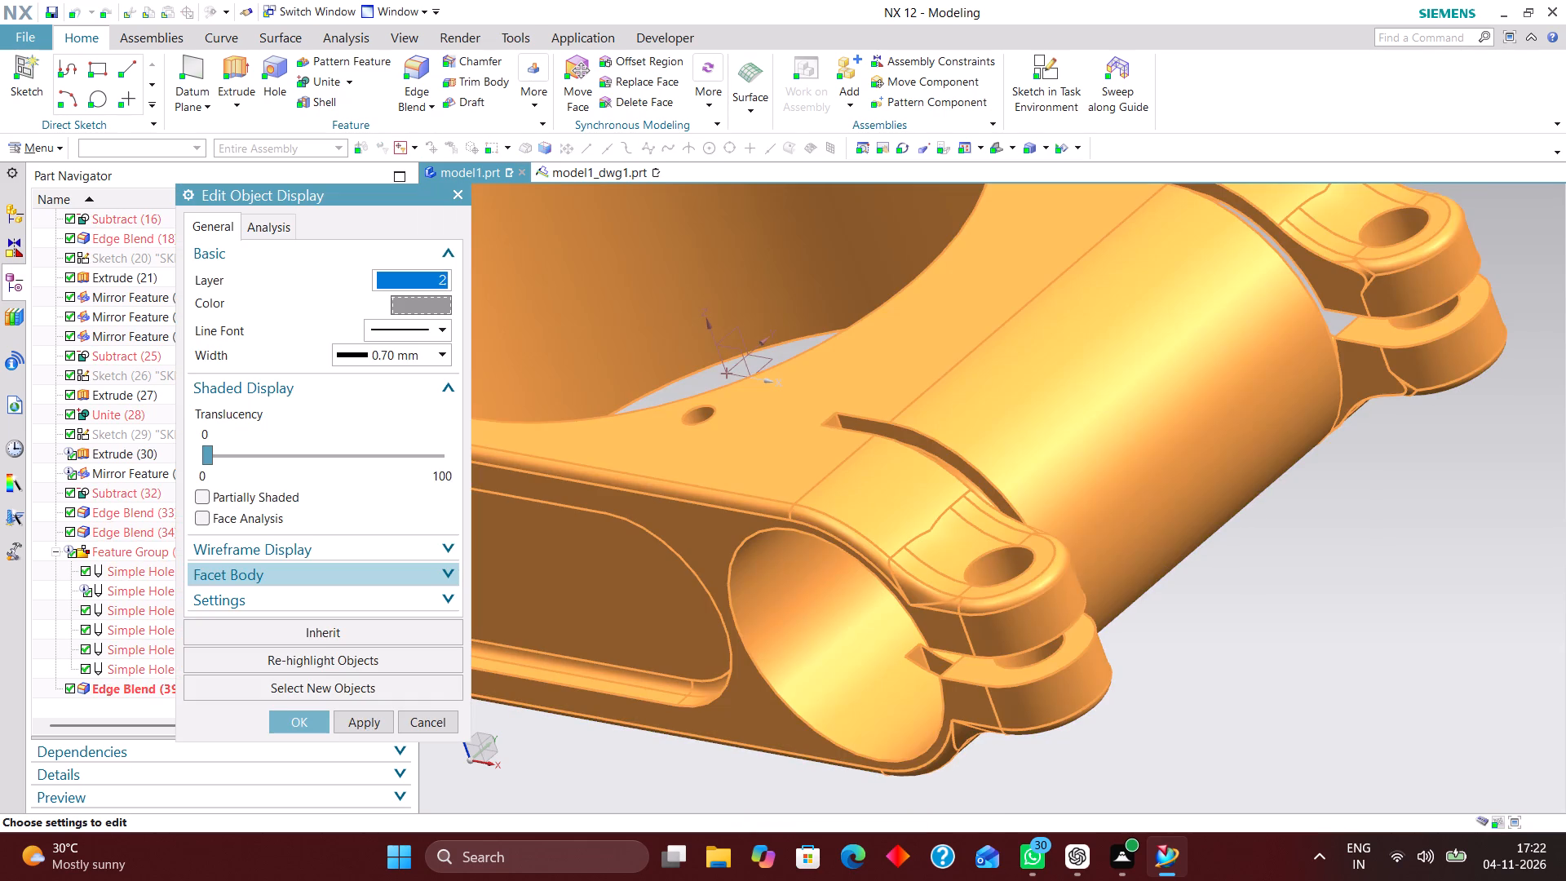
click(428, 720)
Check the front view in the model1_dwg1.prt drawing and return to model1.prt.
click(605, 171)
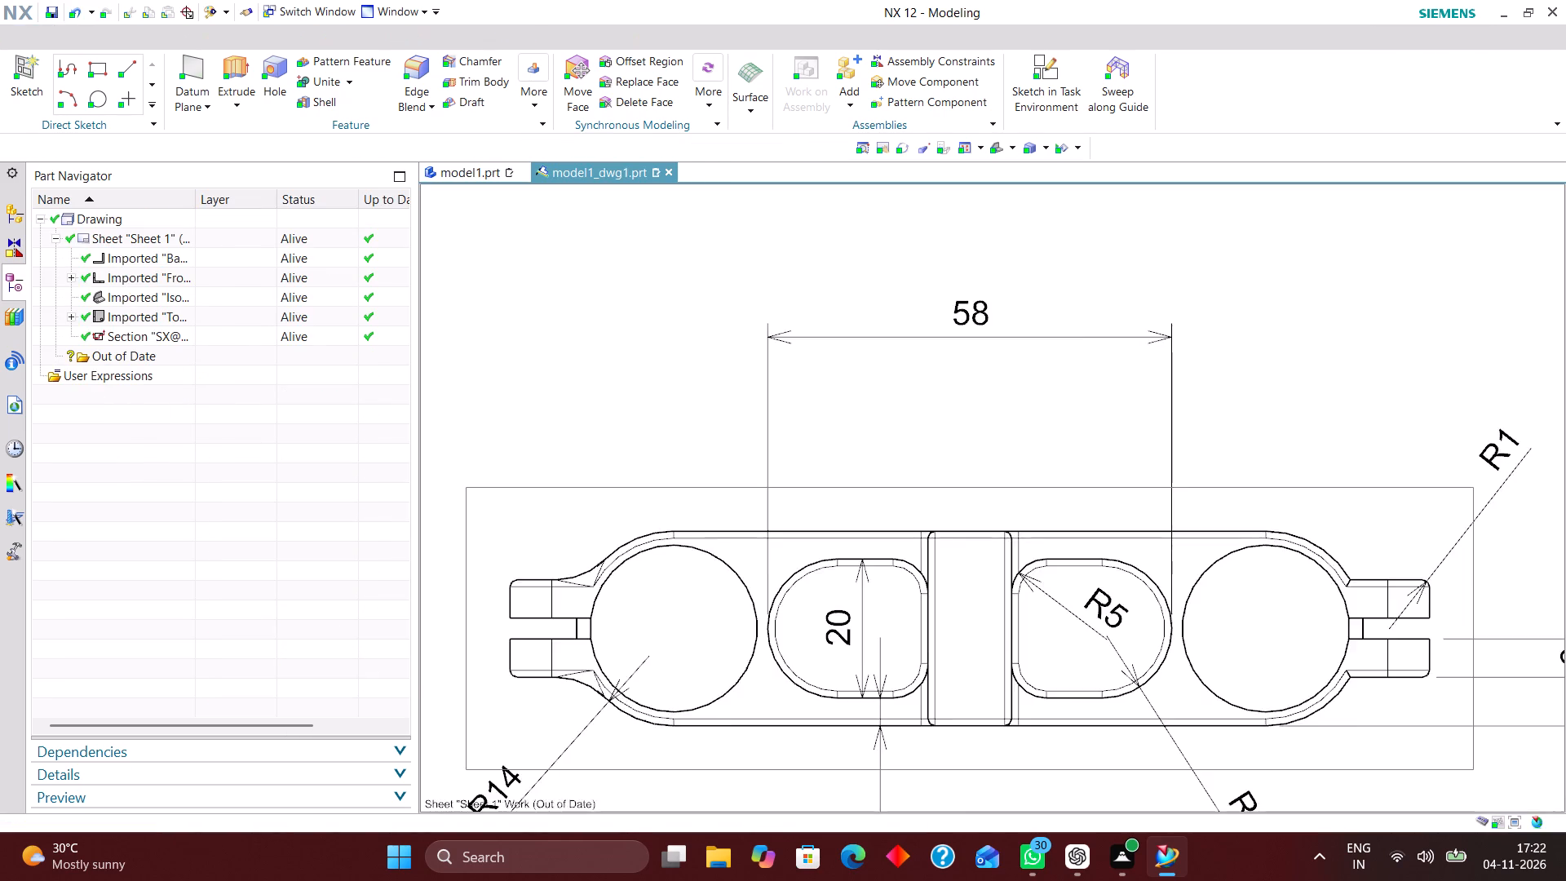
click(54, 218)
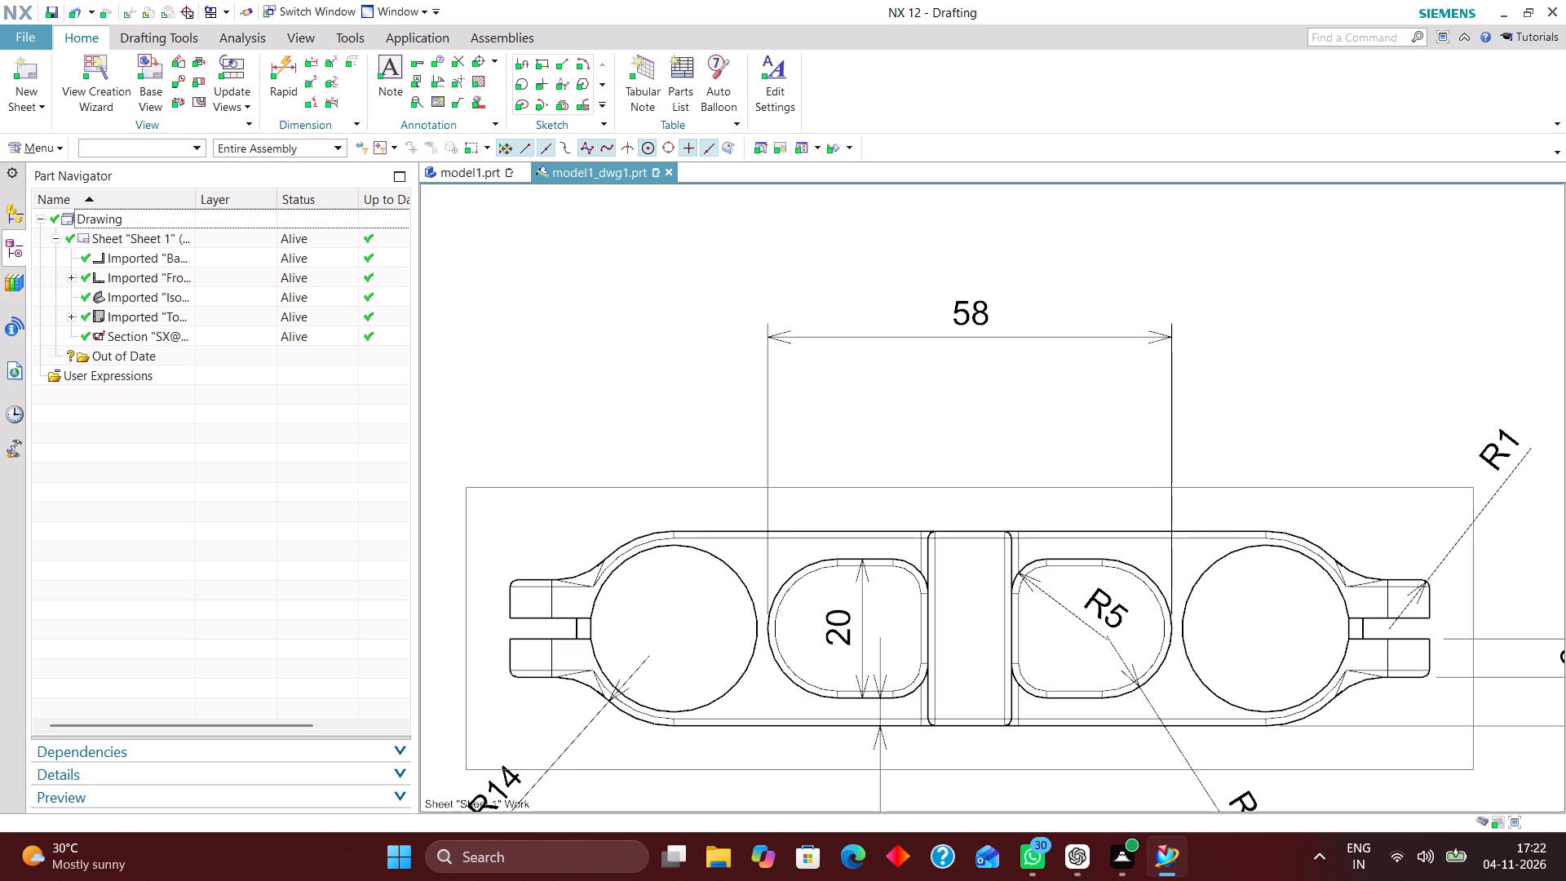
click(494, 180)
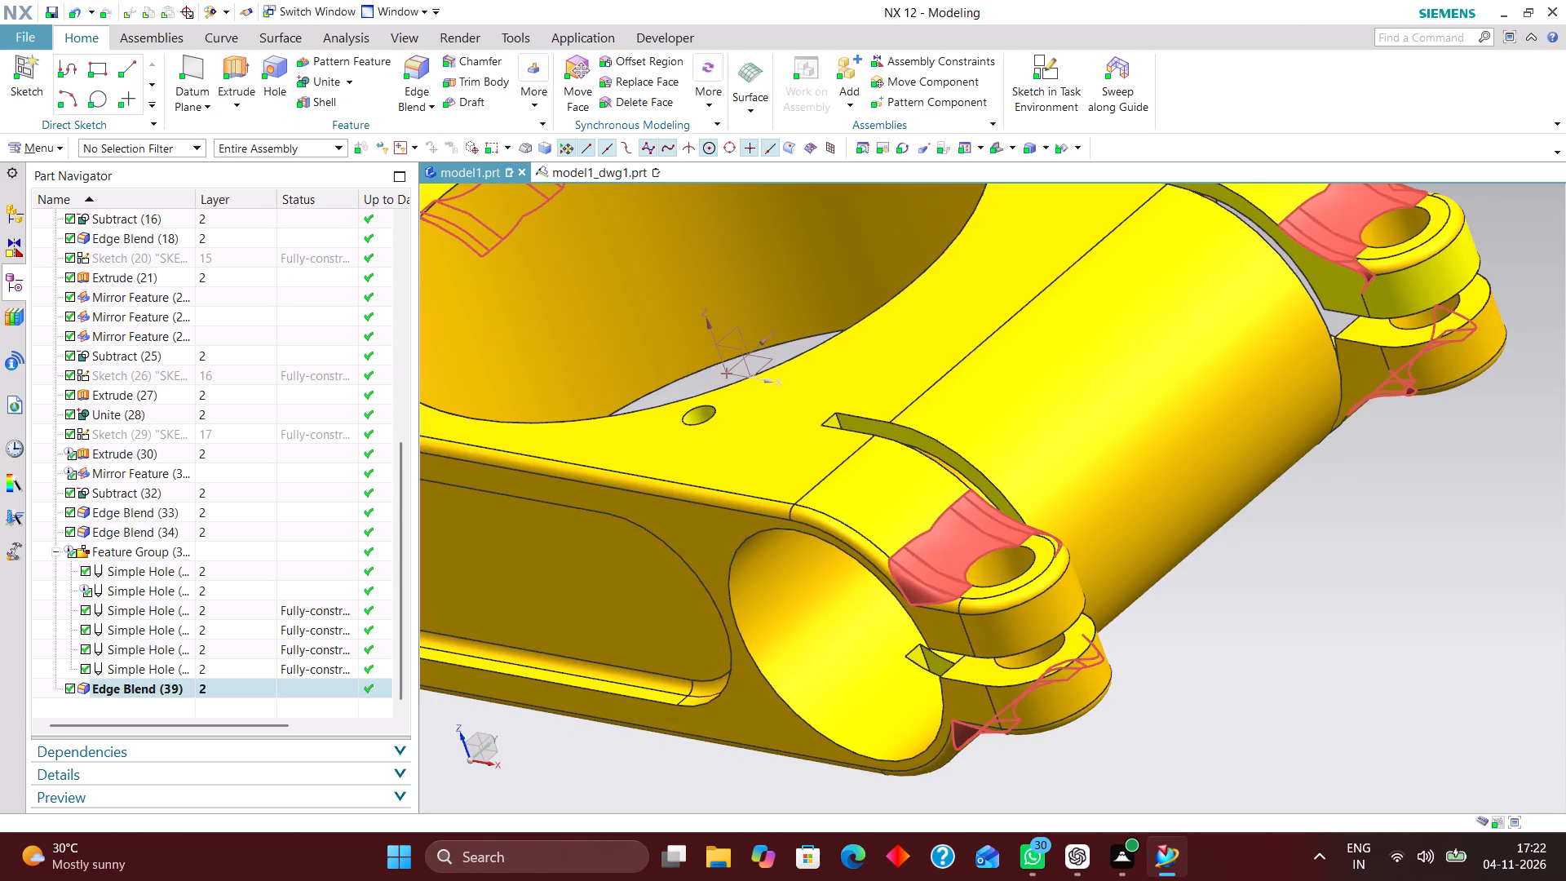
Assign the specified yellow face color to the lug junction Edge Blend feature so it matches the clamp body.
click(968, 534)
right_click(949, 547)
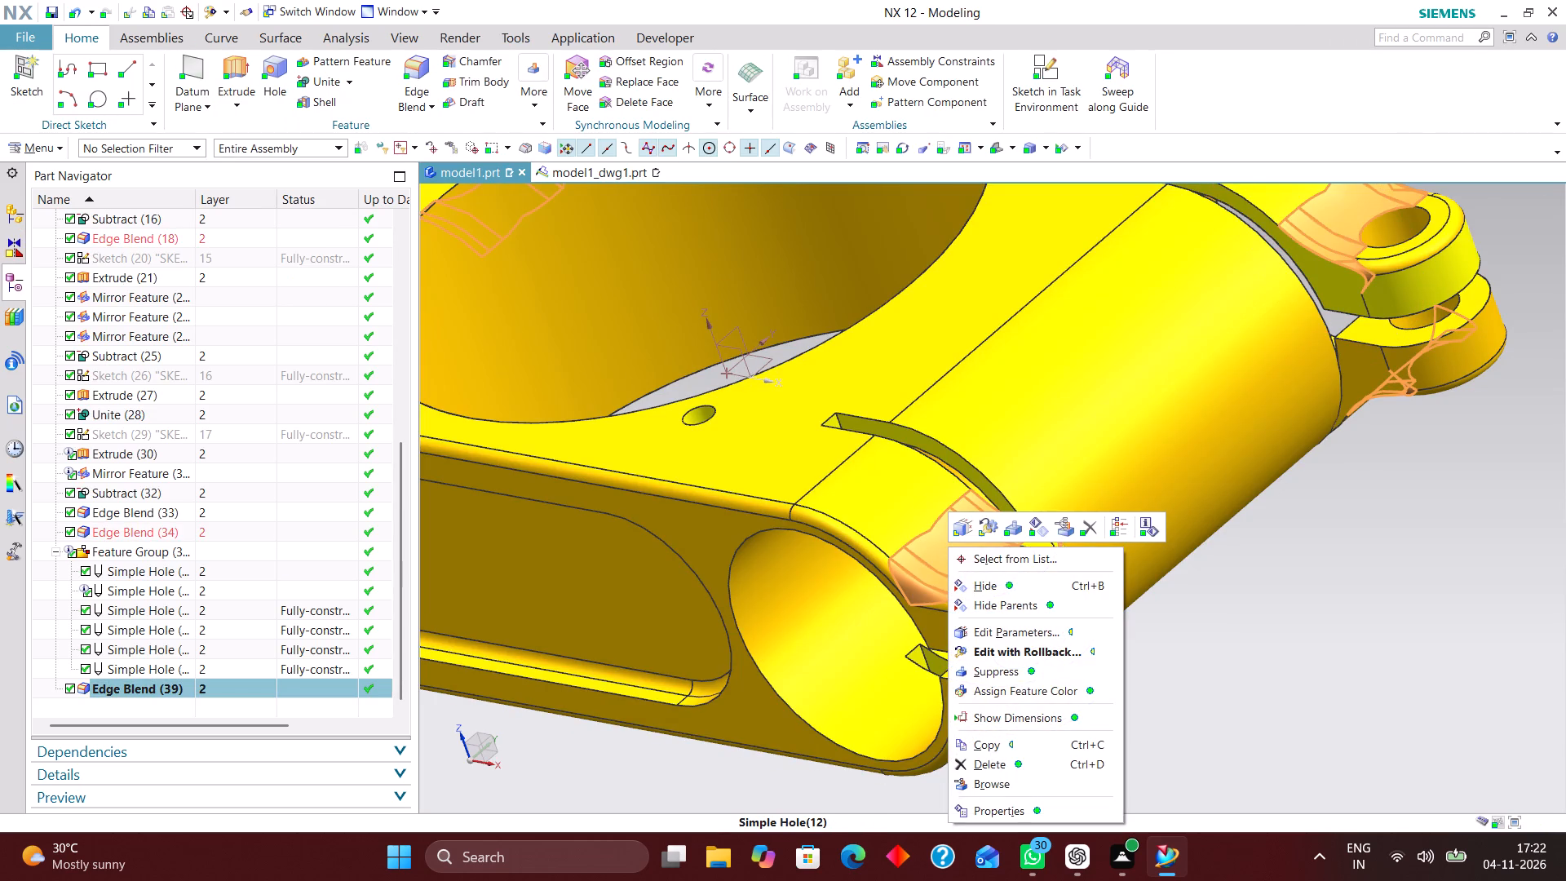
click(1032, 692)
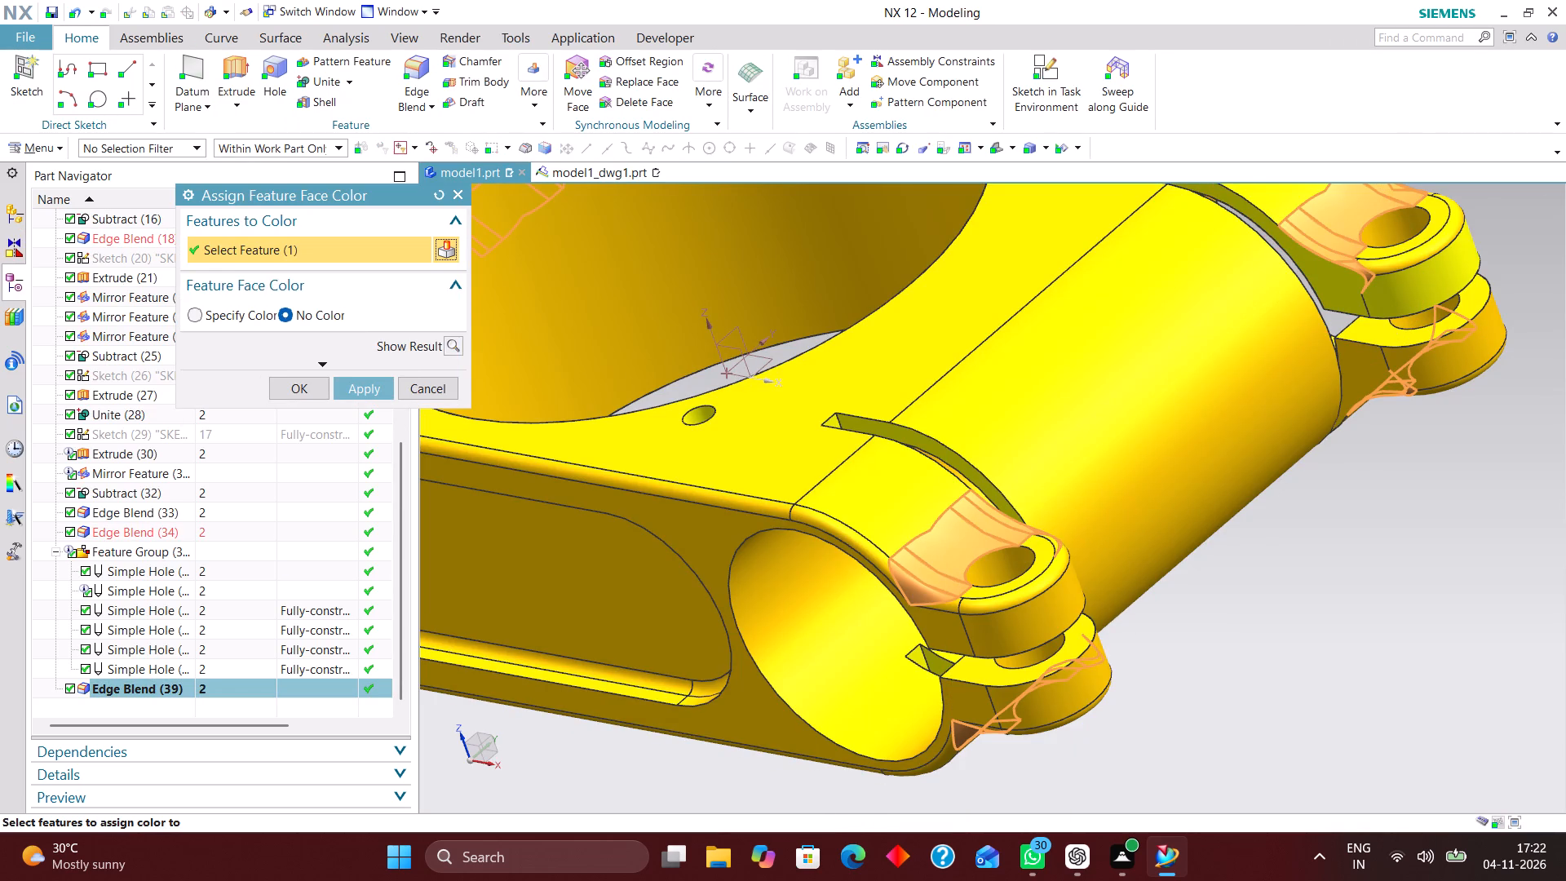
click(199, 312)
click(372, 410)
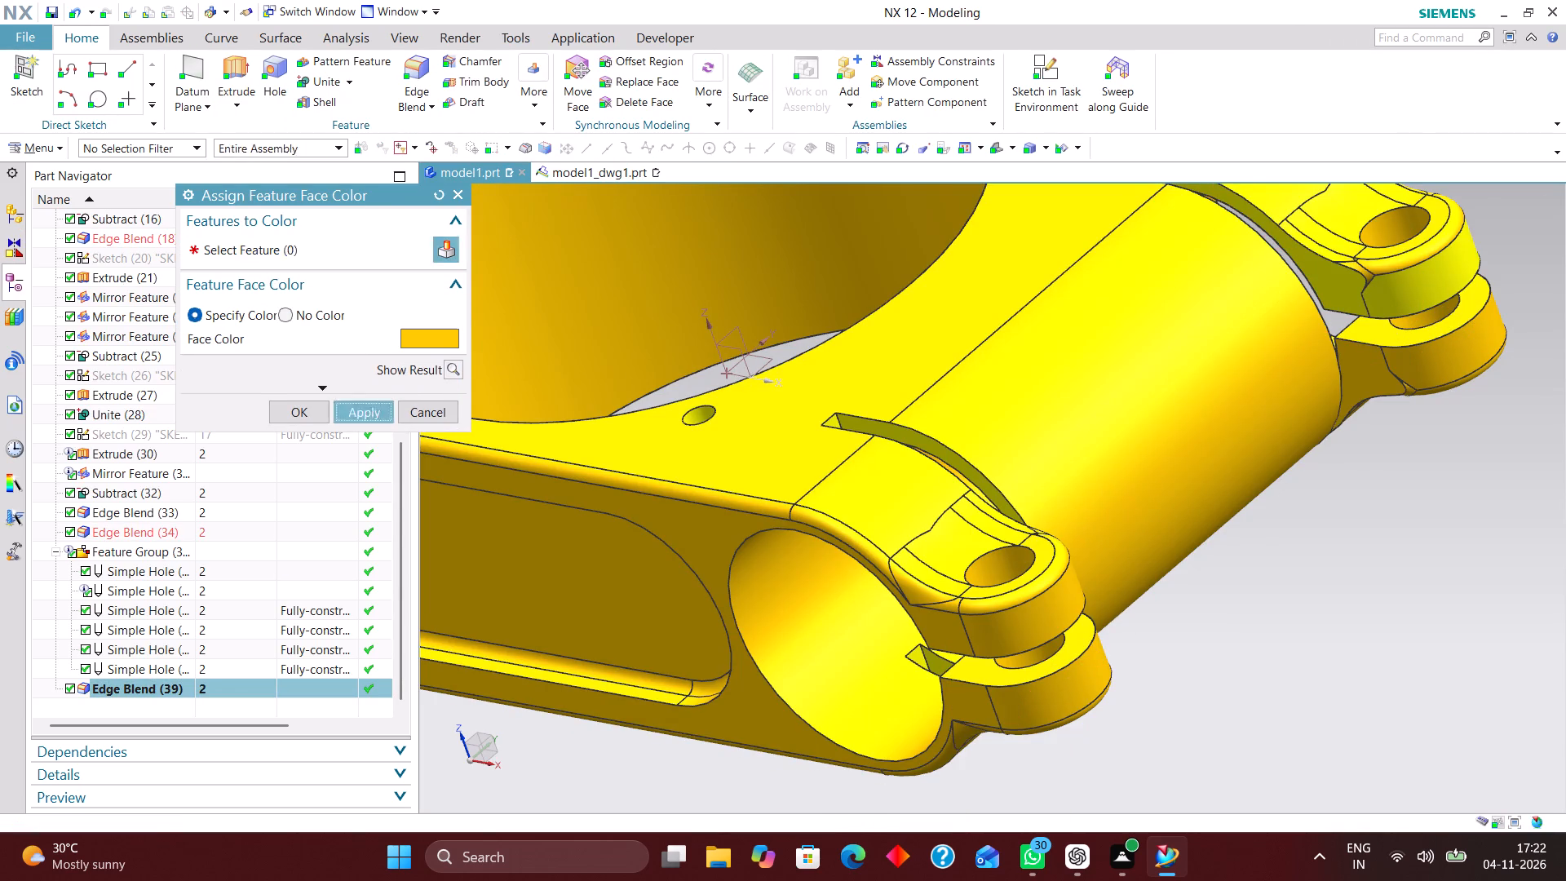
click(433, 403)
scroll(878, 491, down, 4)
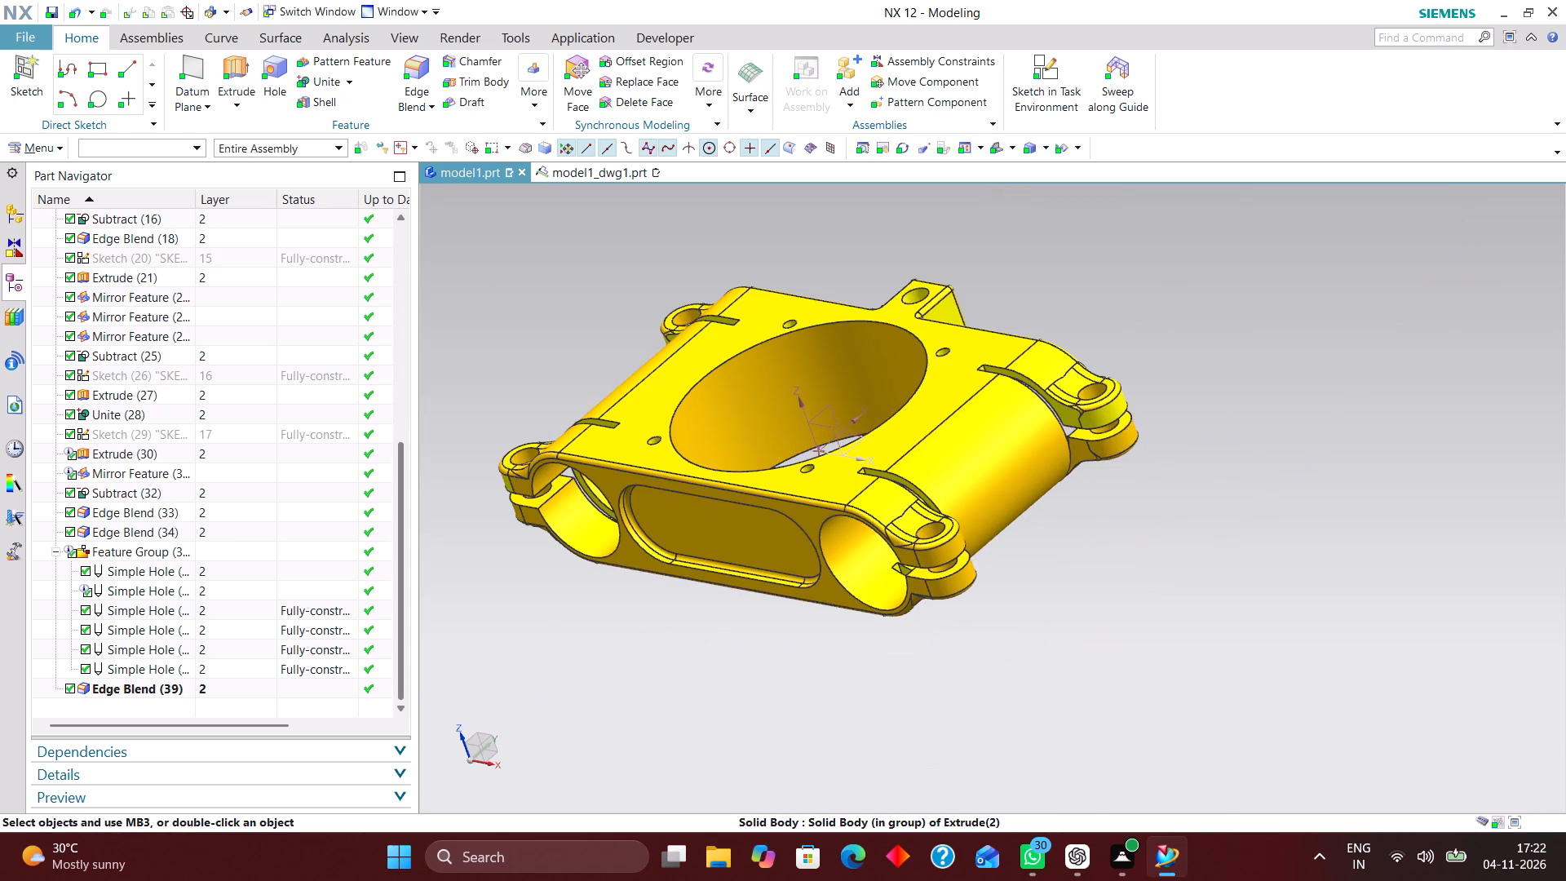
middle_drag(1162, 601, 1204, 610)
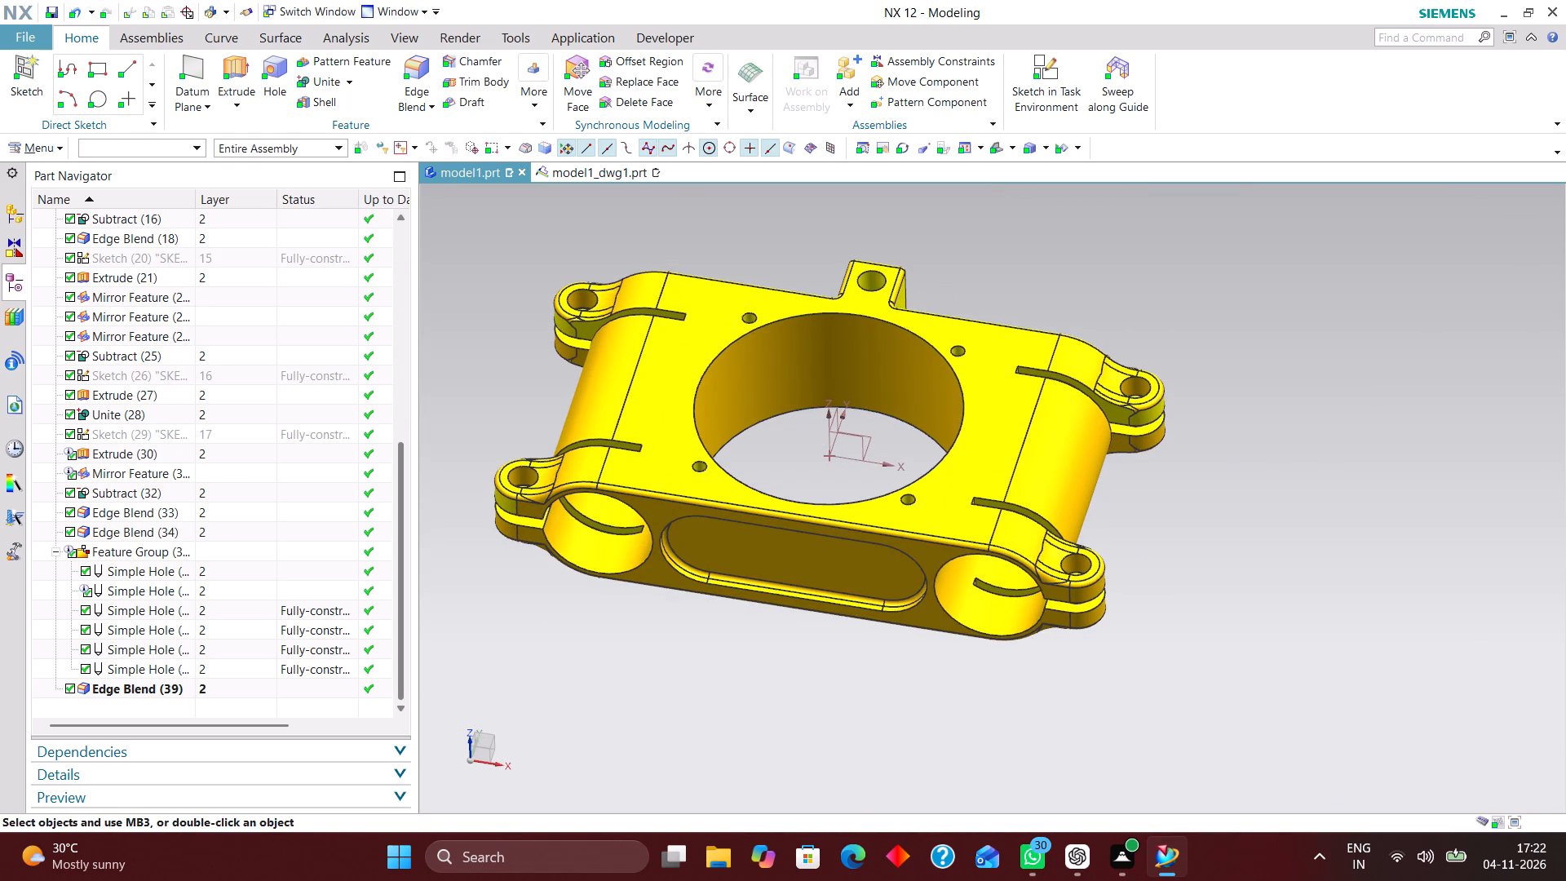
Switch to the model1_dwg1.prt drawing and examine the top and front views with their existing dimensions.
click(600, 171)
scroll(750, 374, down, 5)
scroll(798, 526, down, 2)
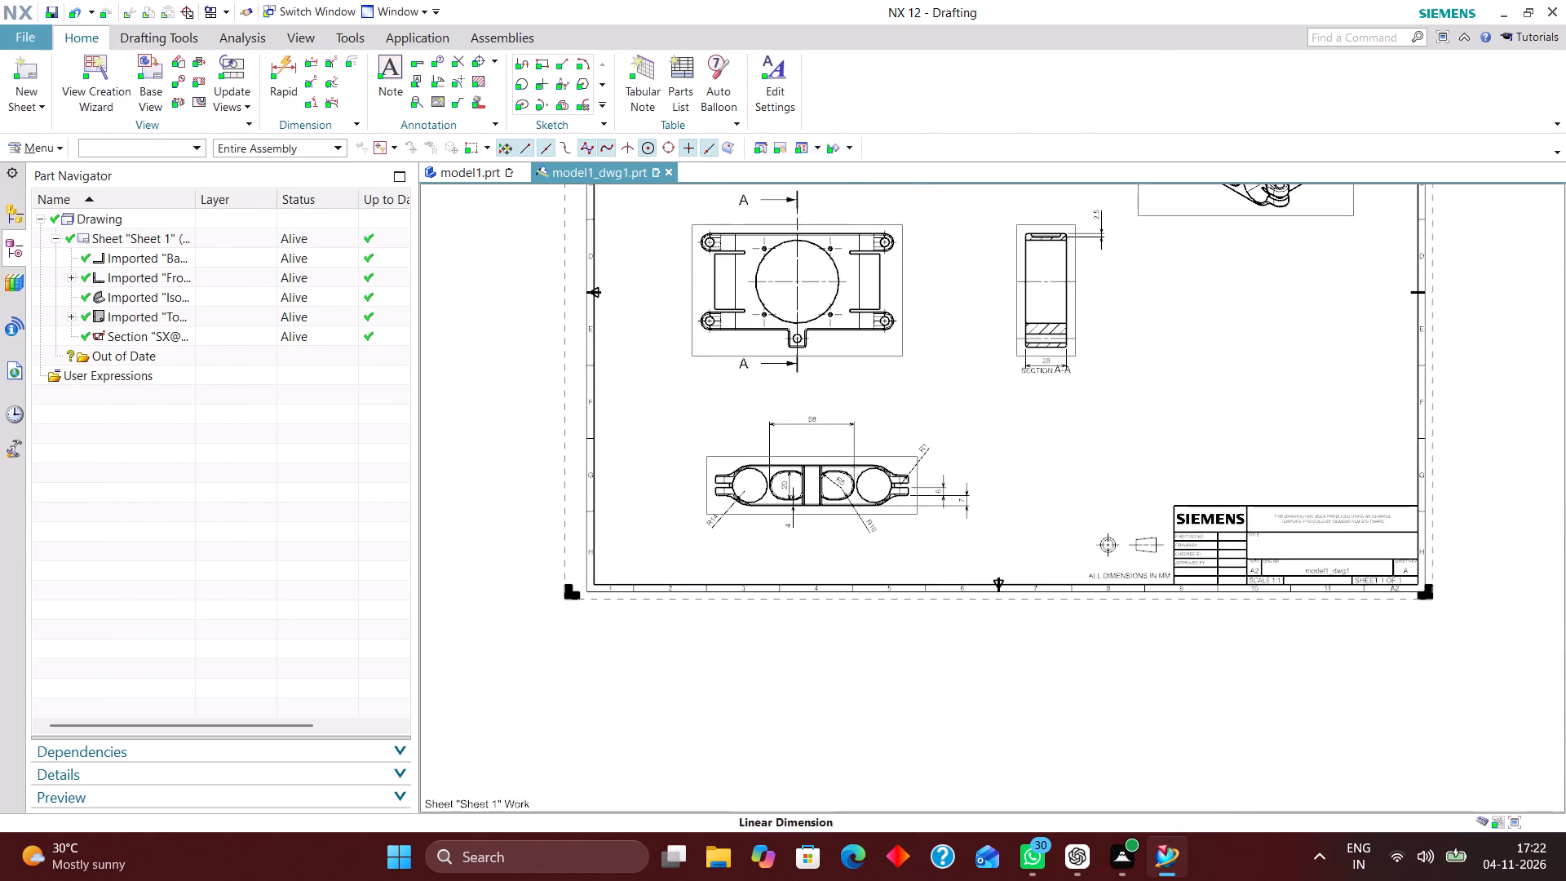
scroll(838, 418, up, 2)
right_drag(993, 351, 860, 501)
scroll(913, 721, up, 3)
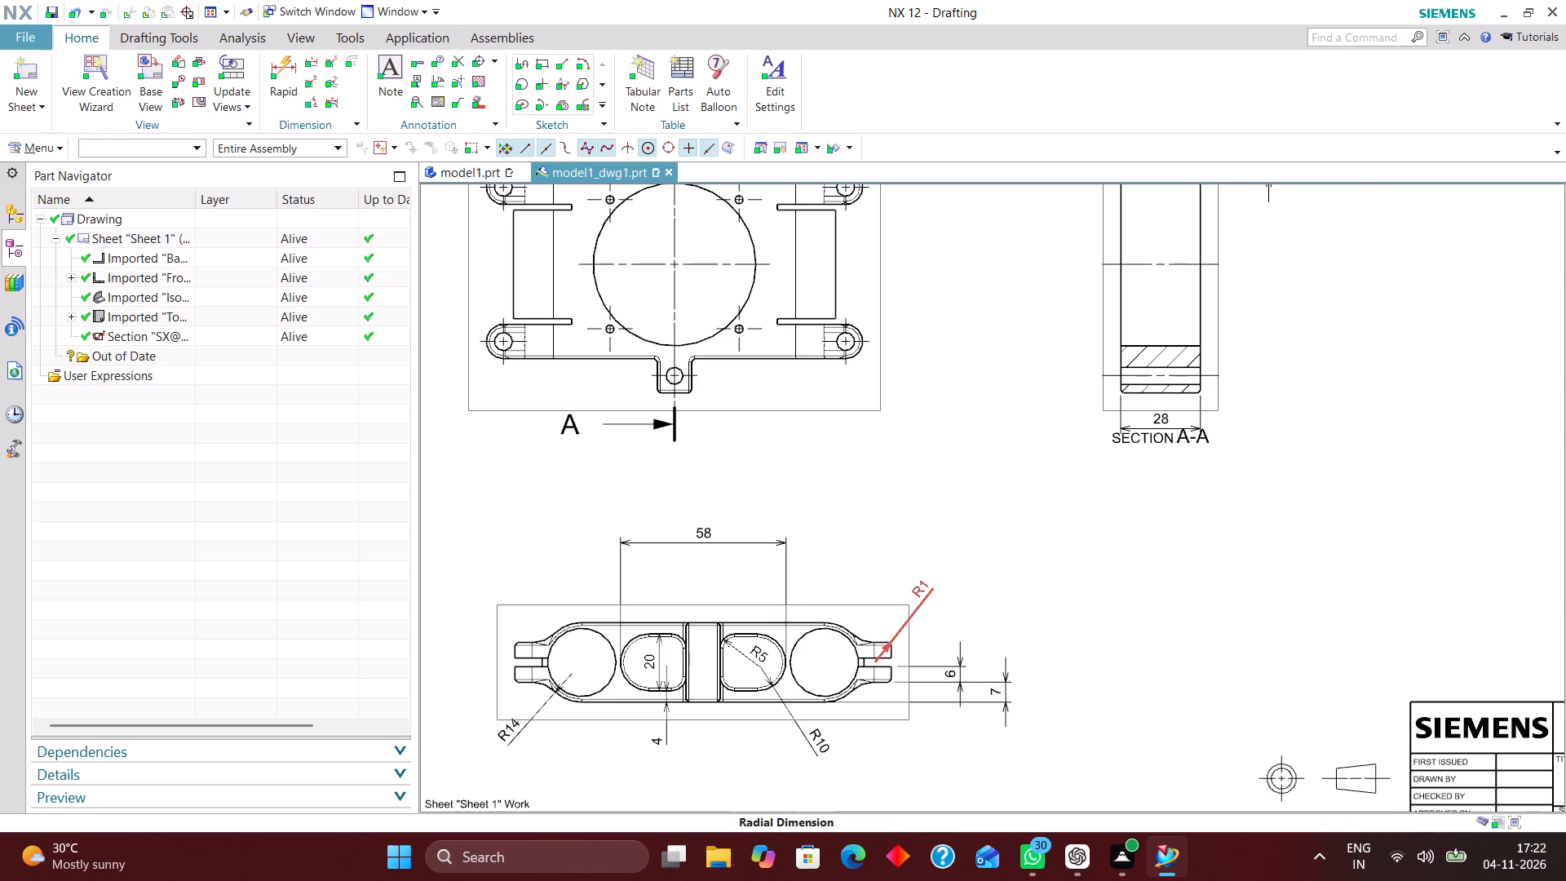
scroll(894, 701, down, 3)
scroll(878, 606, up, 3)
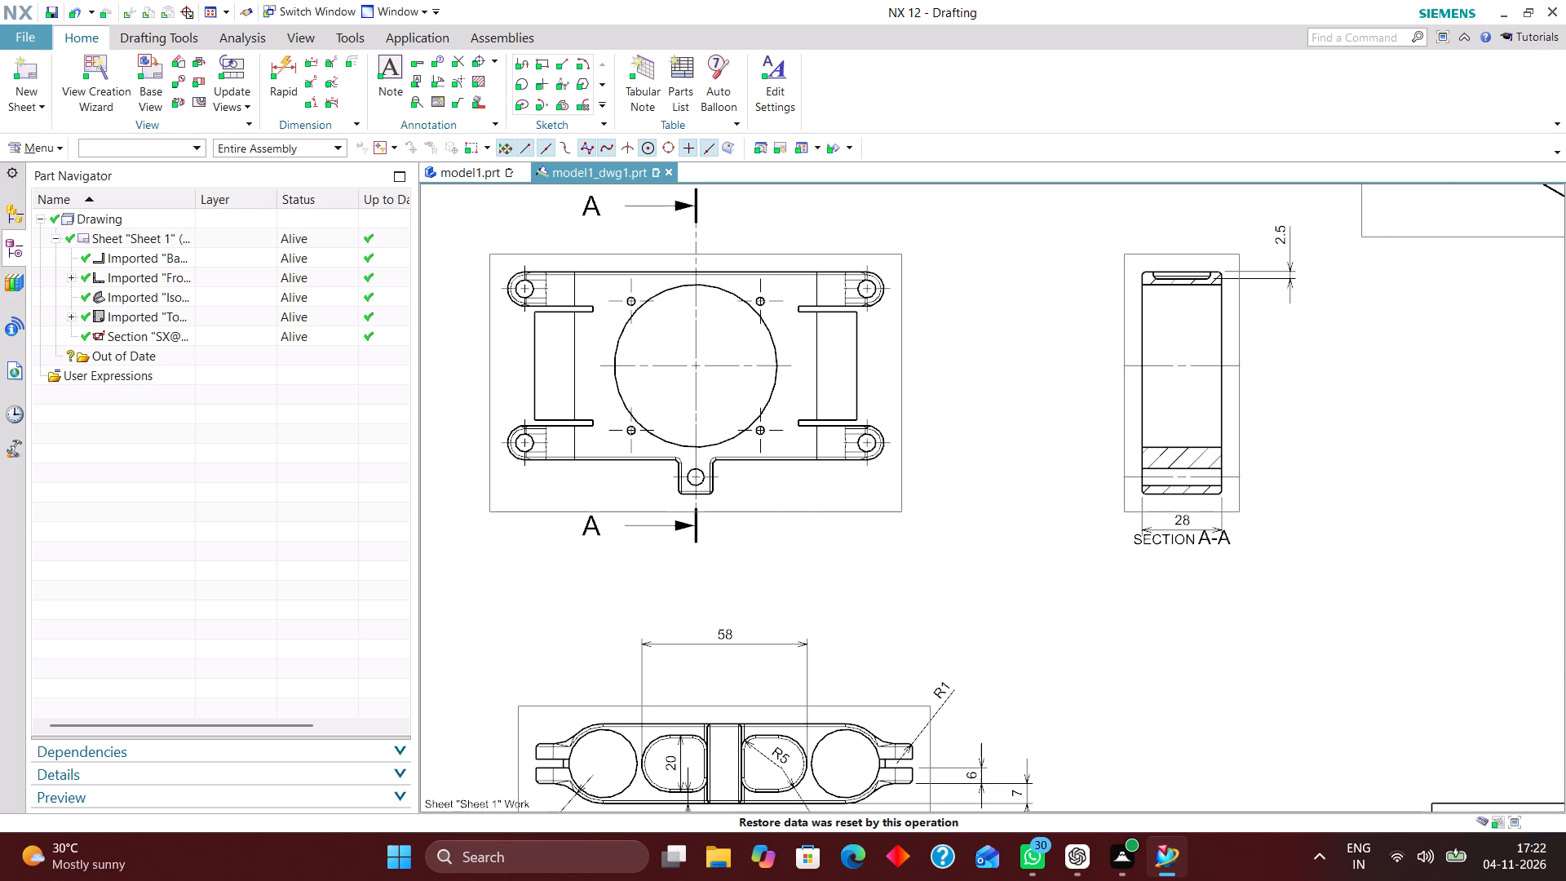
scroll(829, 607, down, 3)
scroll(808, 569, up, 3)
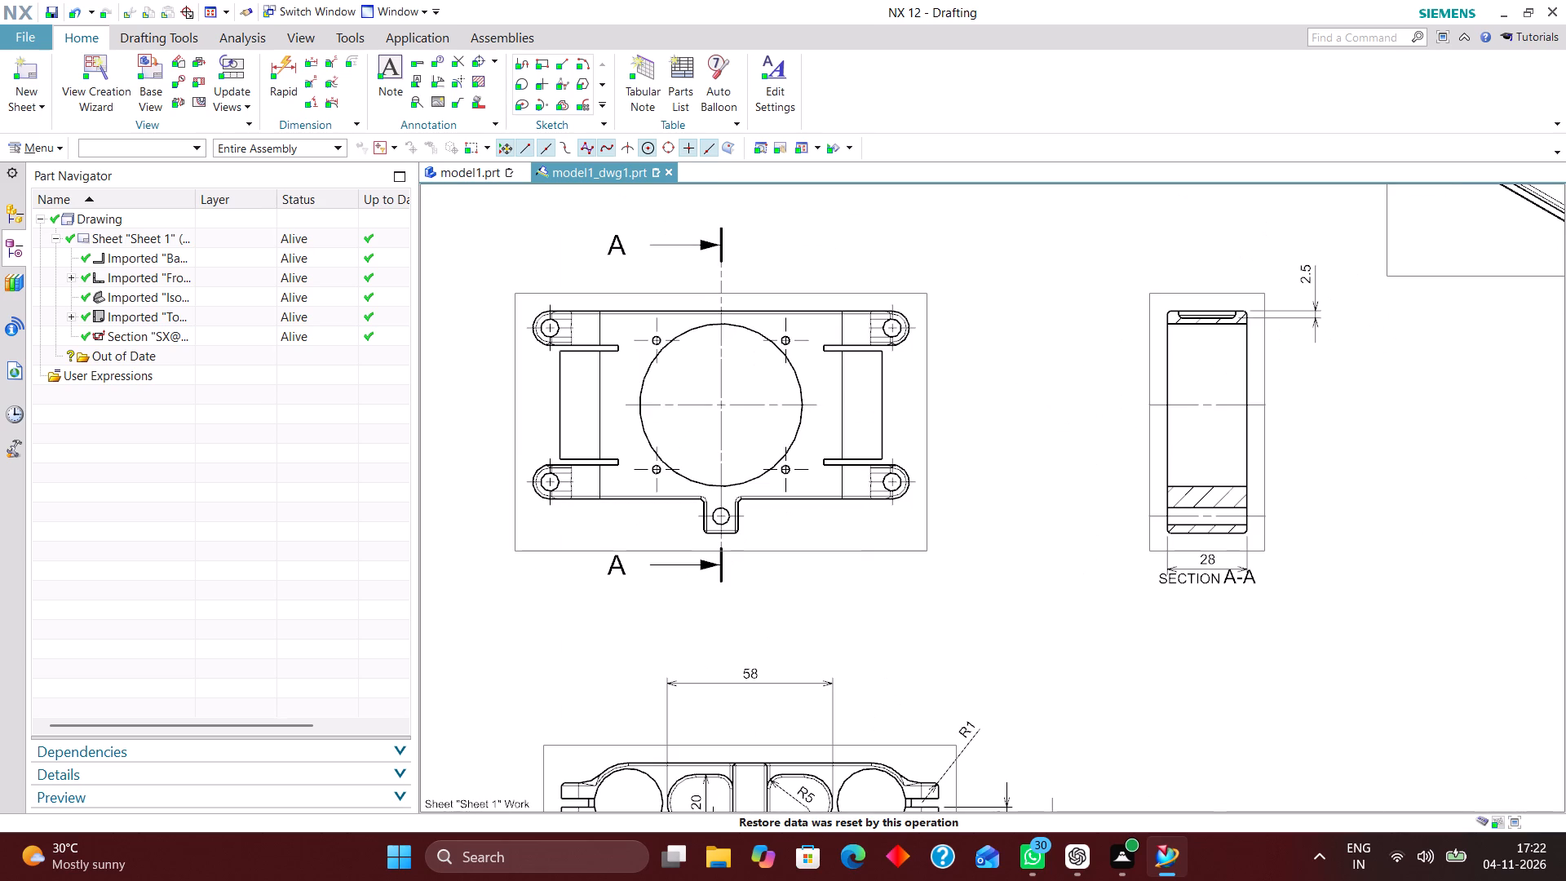
Add an Inferred Rapid Dimension between the centres of the two lower lug holes, placed below the top view.
click(287, 72)
click(386, 397)
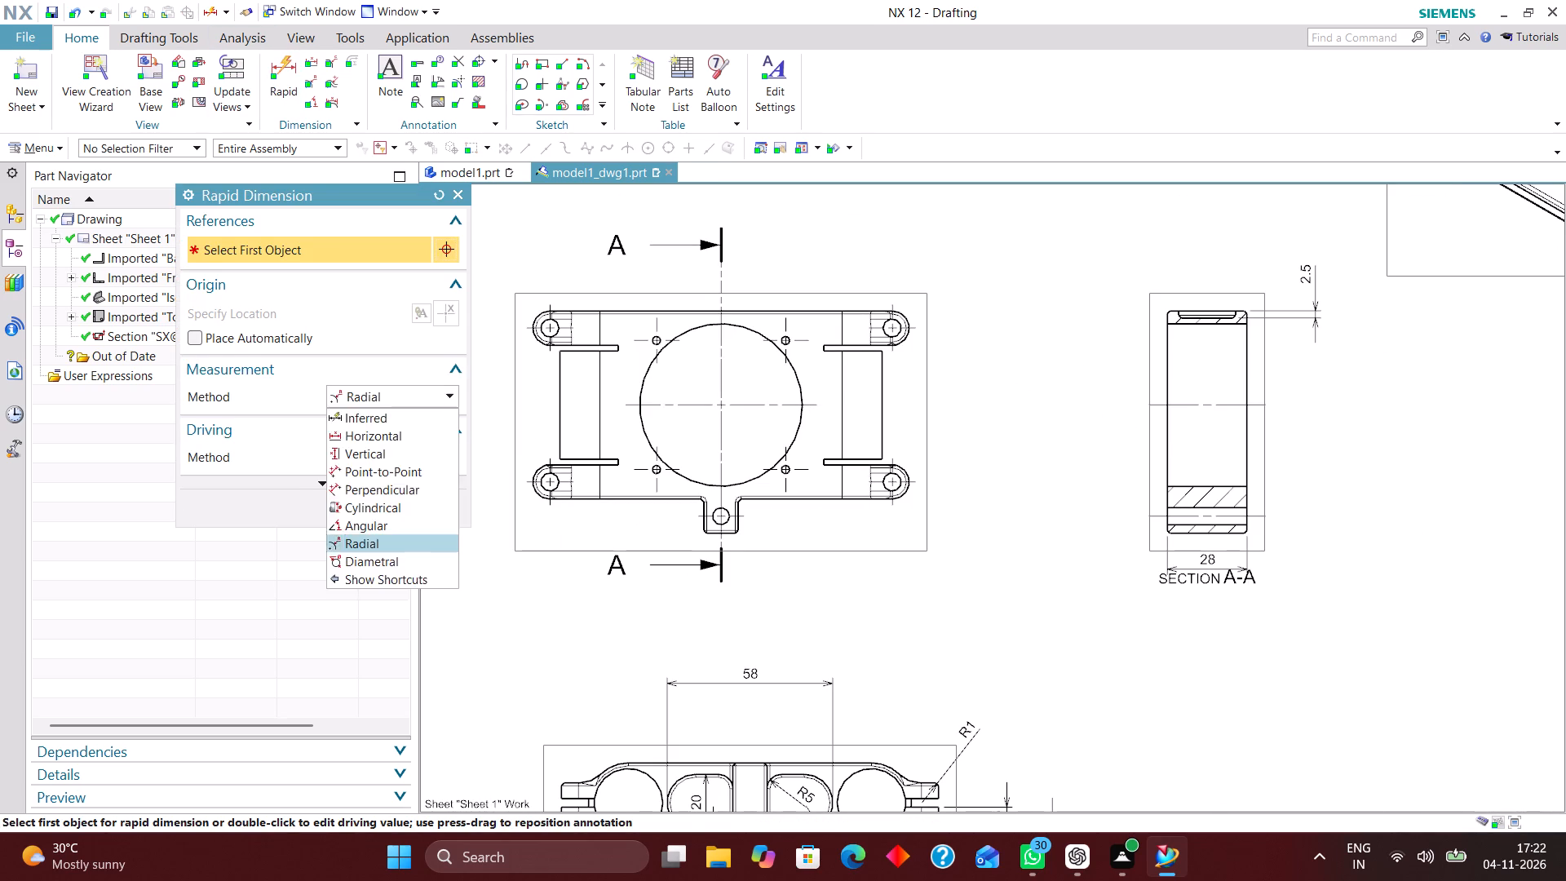
click(387, 416)
scroll(592, 529, up, 5)
scroll(643, 498, down, 4)
scroll(554, 492, up, 6)
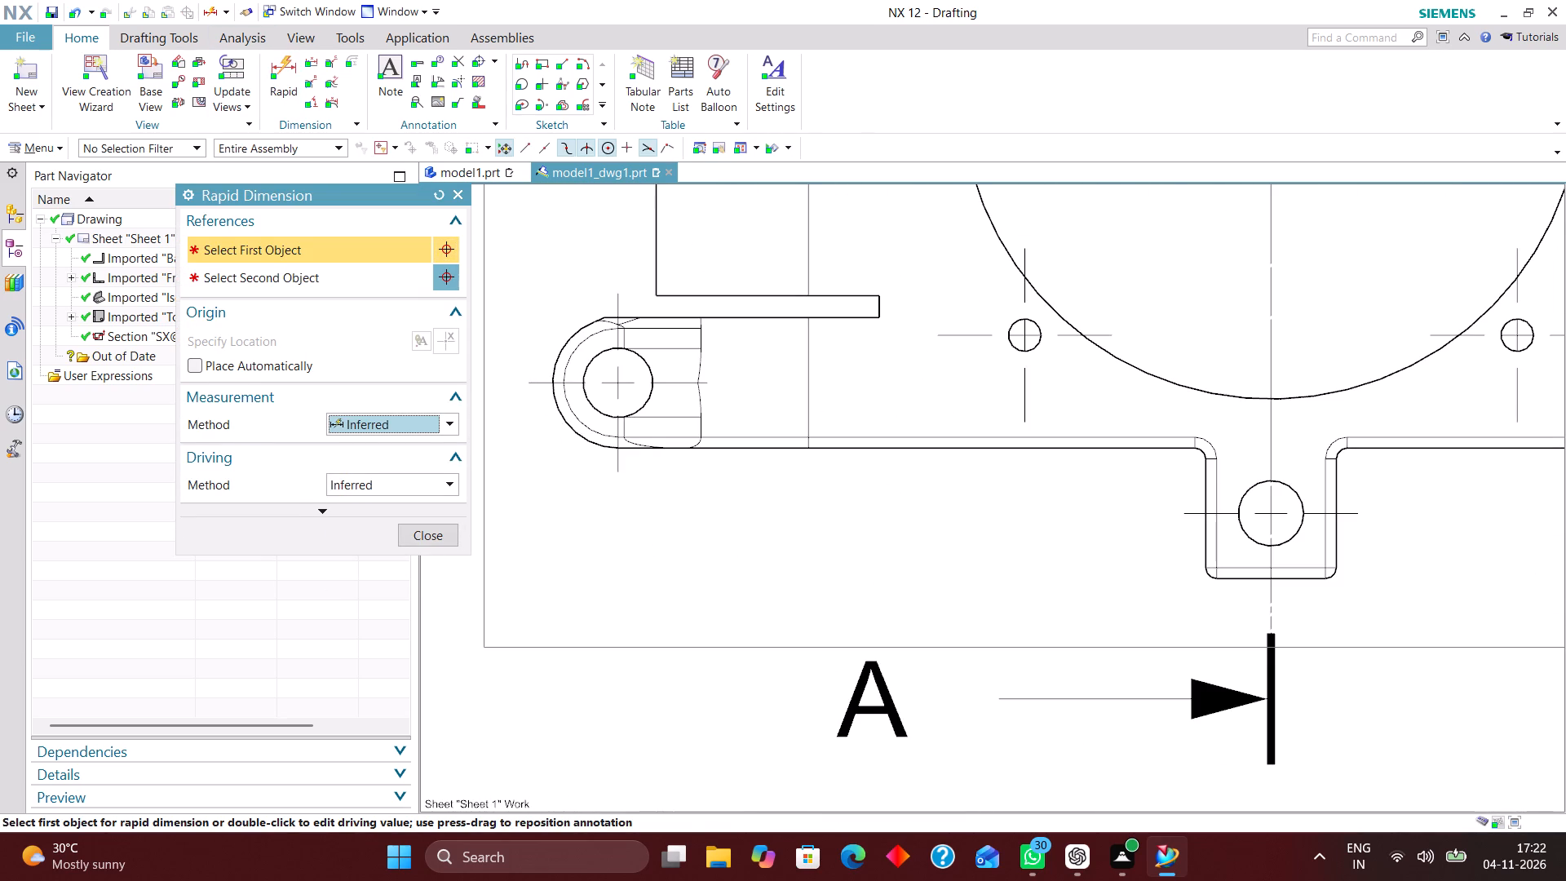
click(614, 463)
scroll(562, 502, down, 4)
scroll(1175, 507, up, 4)
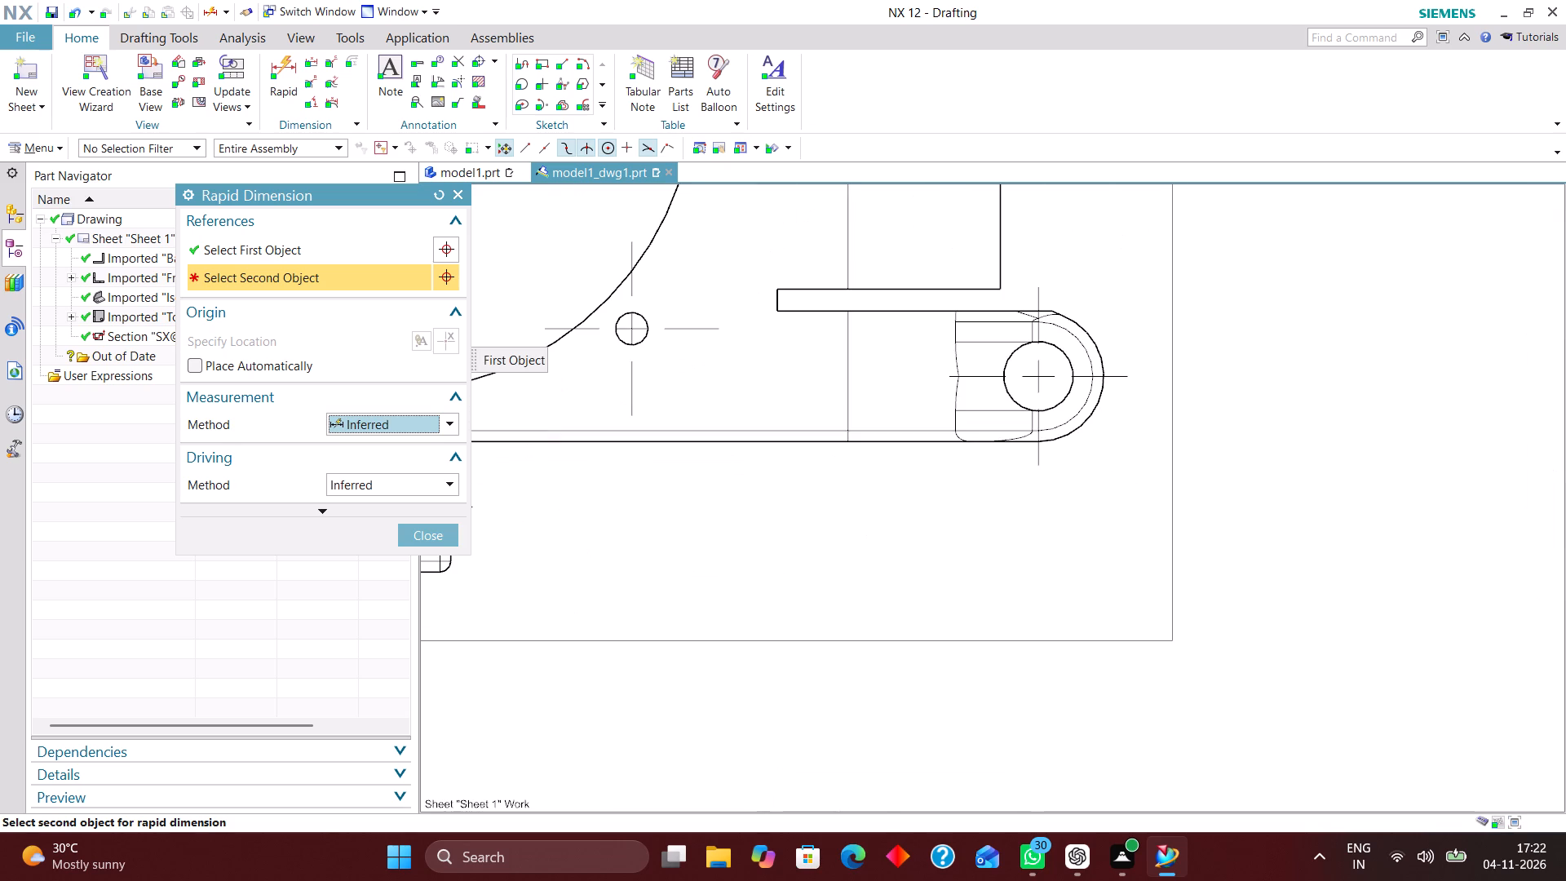
click(1042, 463)
scroll(1056, 528, down, 5)
click(827, 623)
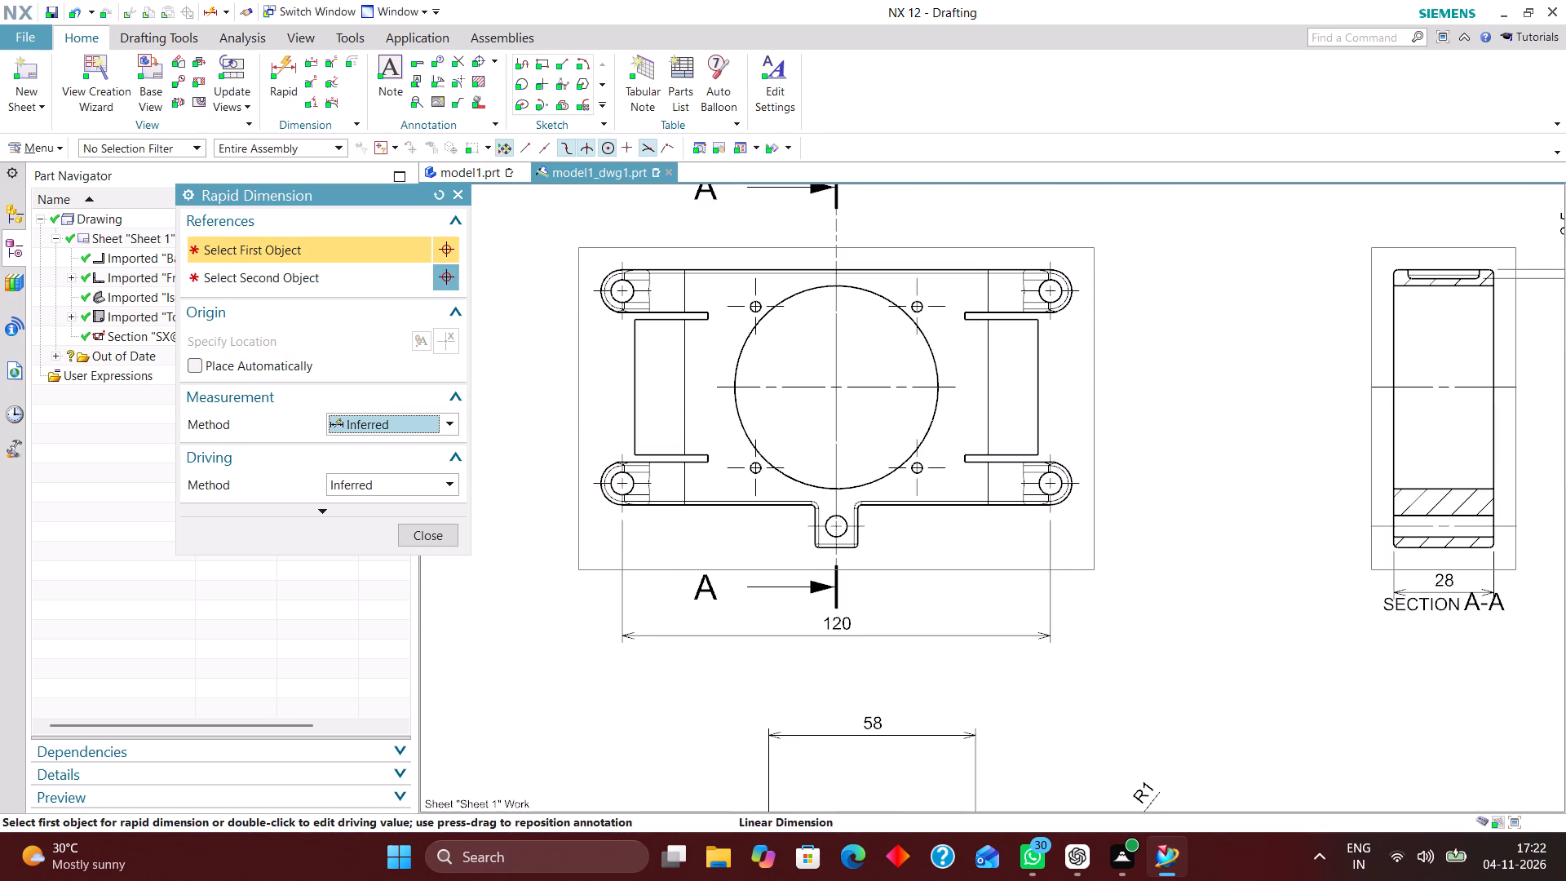
Dimension the narrow blend width along the body's lower edge in the top view, placing the text below that edge.
scroll(776, 494, up, 5)
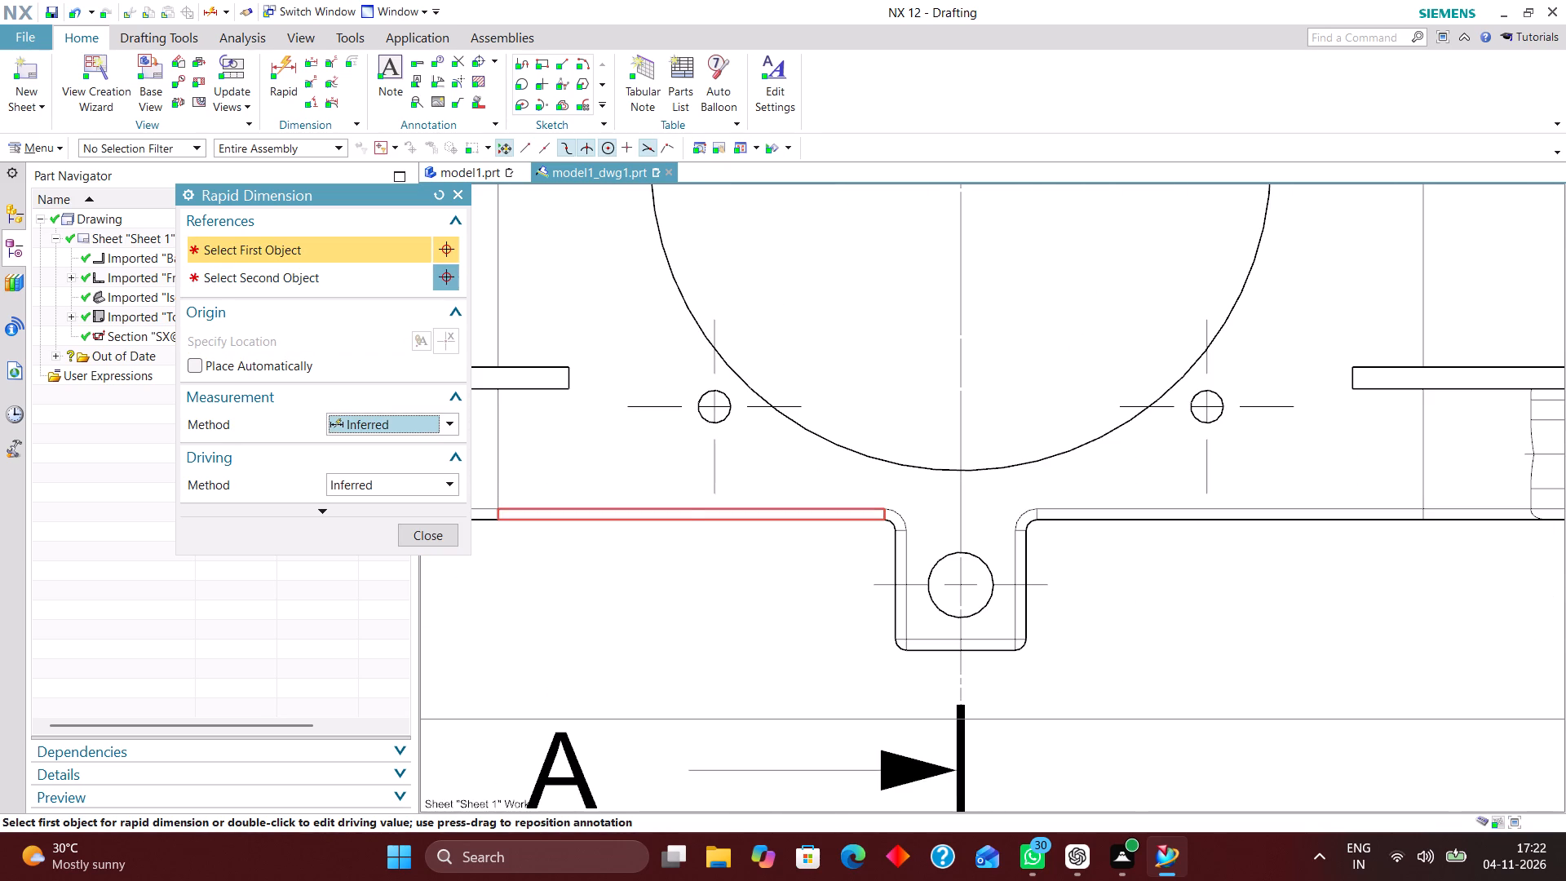
click(669, 503)
click(674, 520)
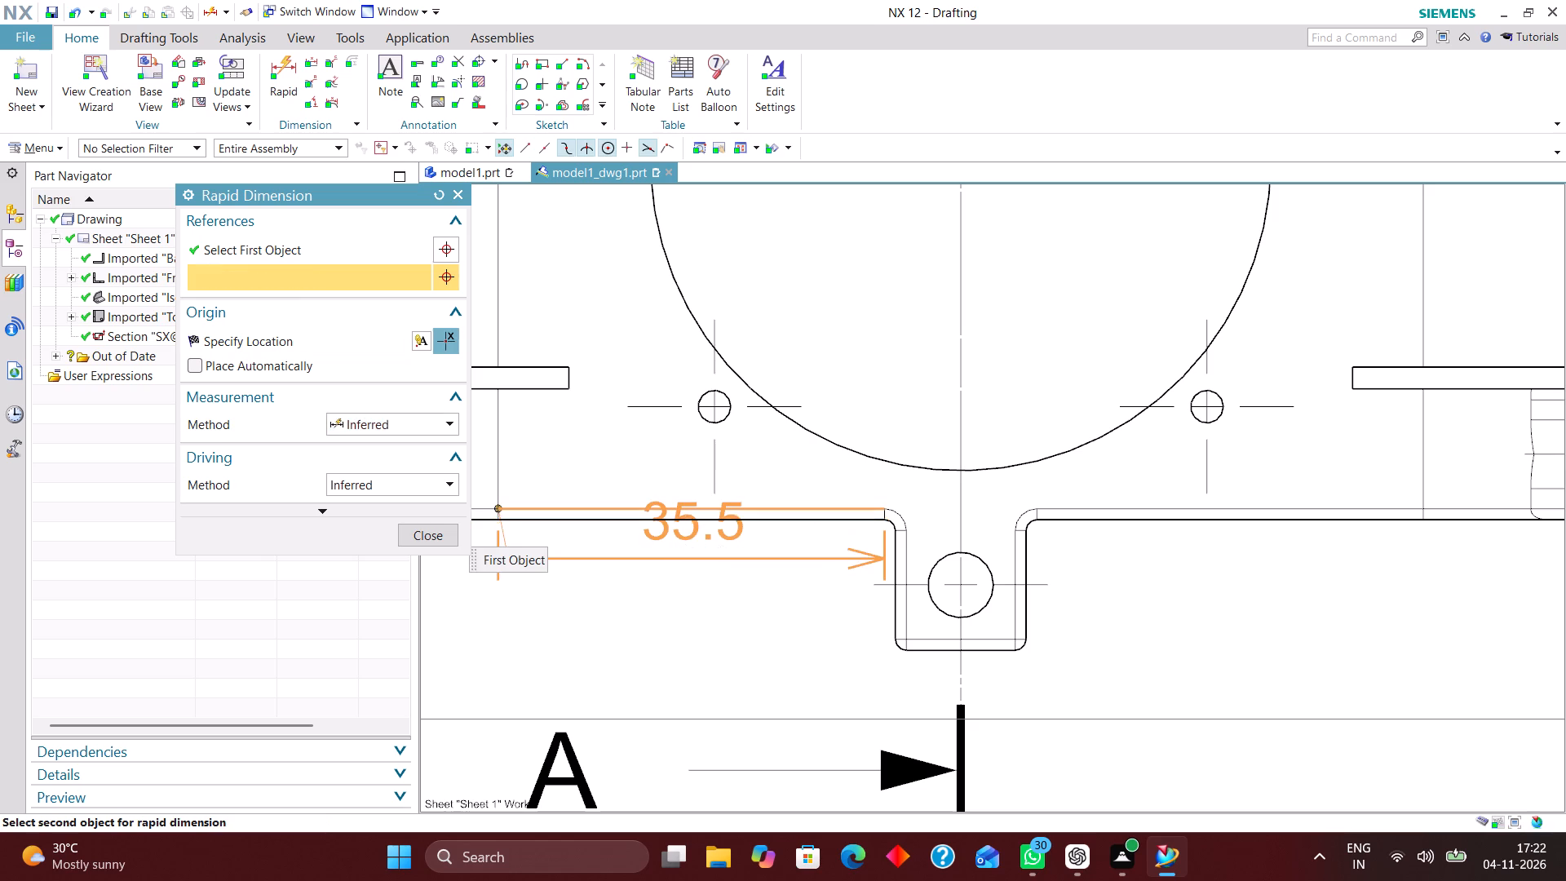
click(688, 640)
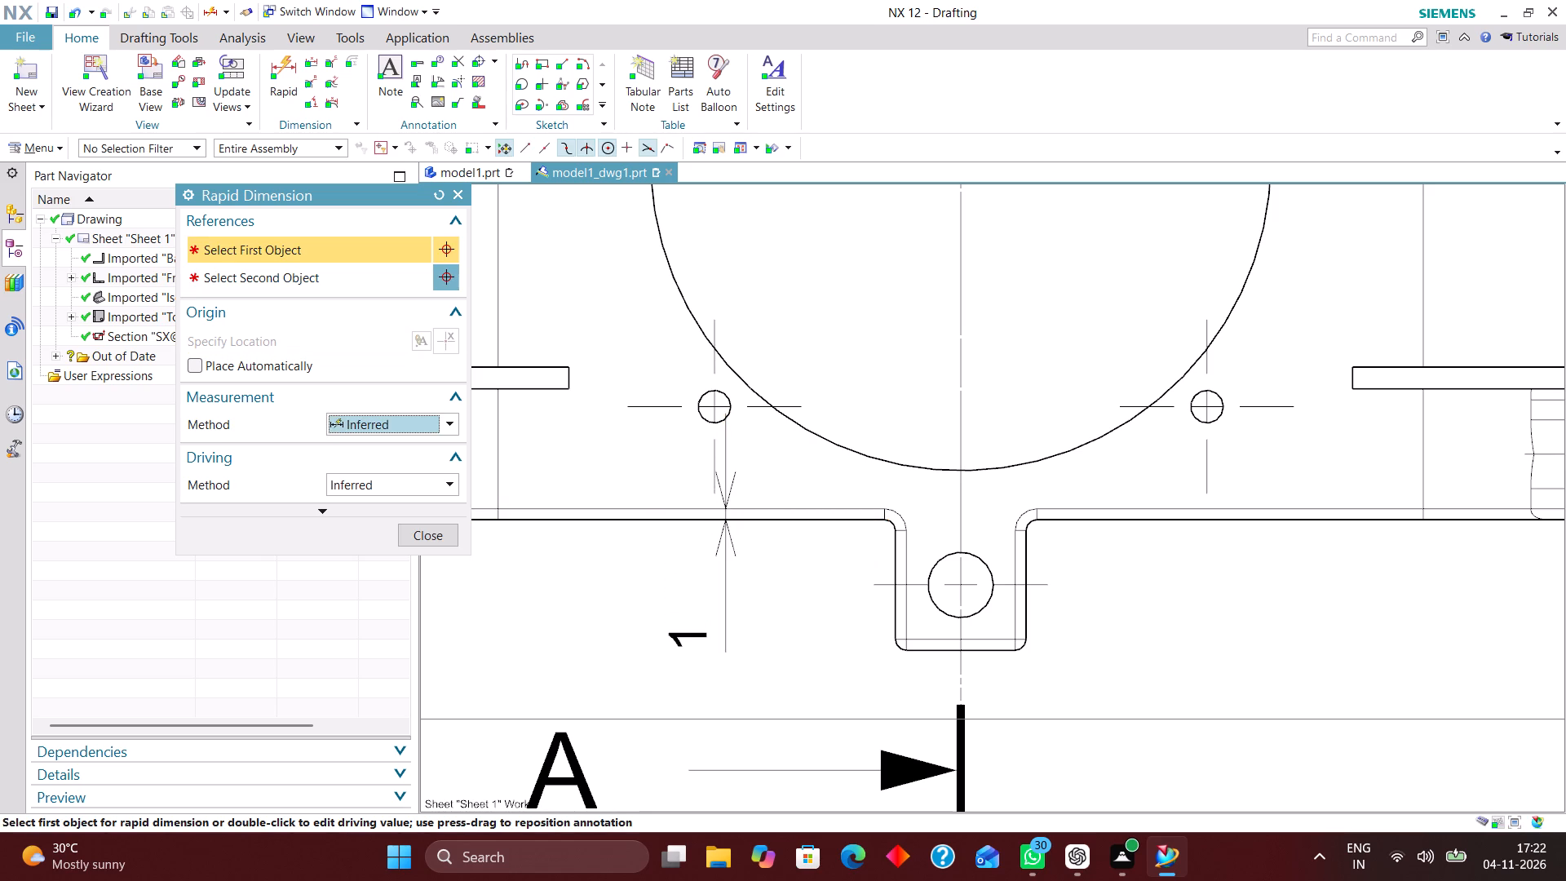
Add an Inferred vertical dimension from the lower-left lug's upper edge to the upper-left lug's lower edge, placed outside the top view's left side.
scroll(720, 611, down, 3)
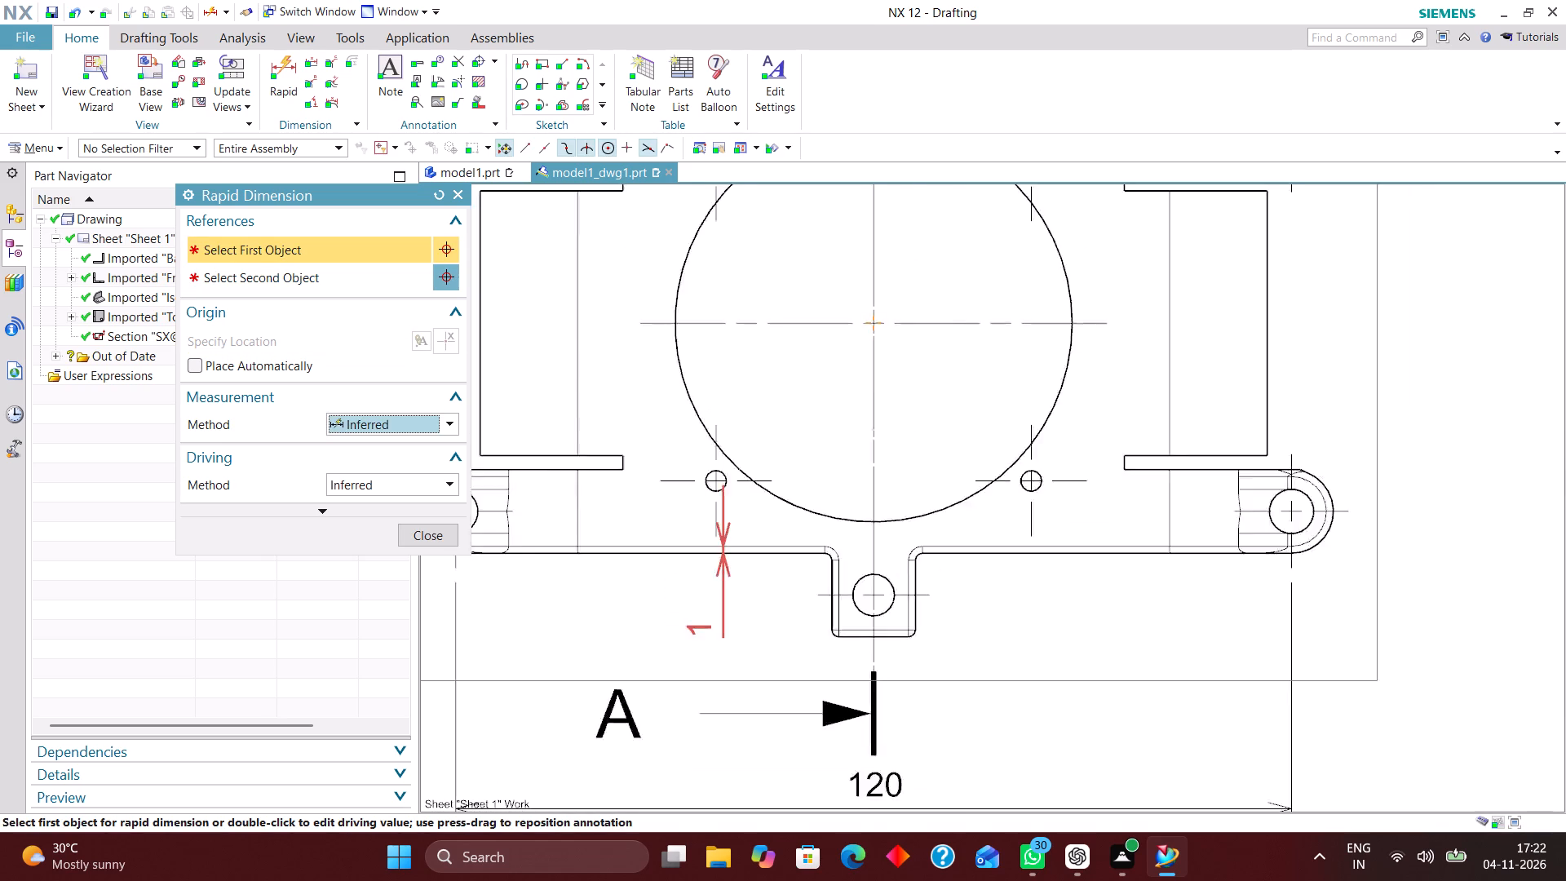
scroll(727, 582, down, 2)
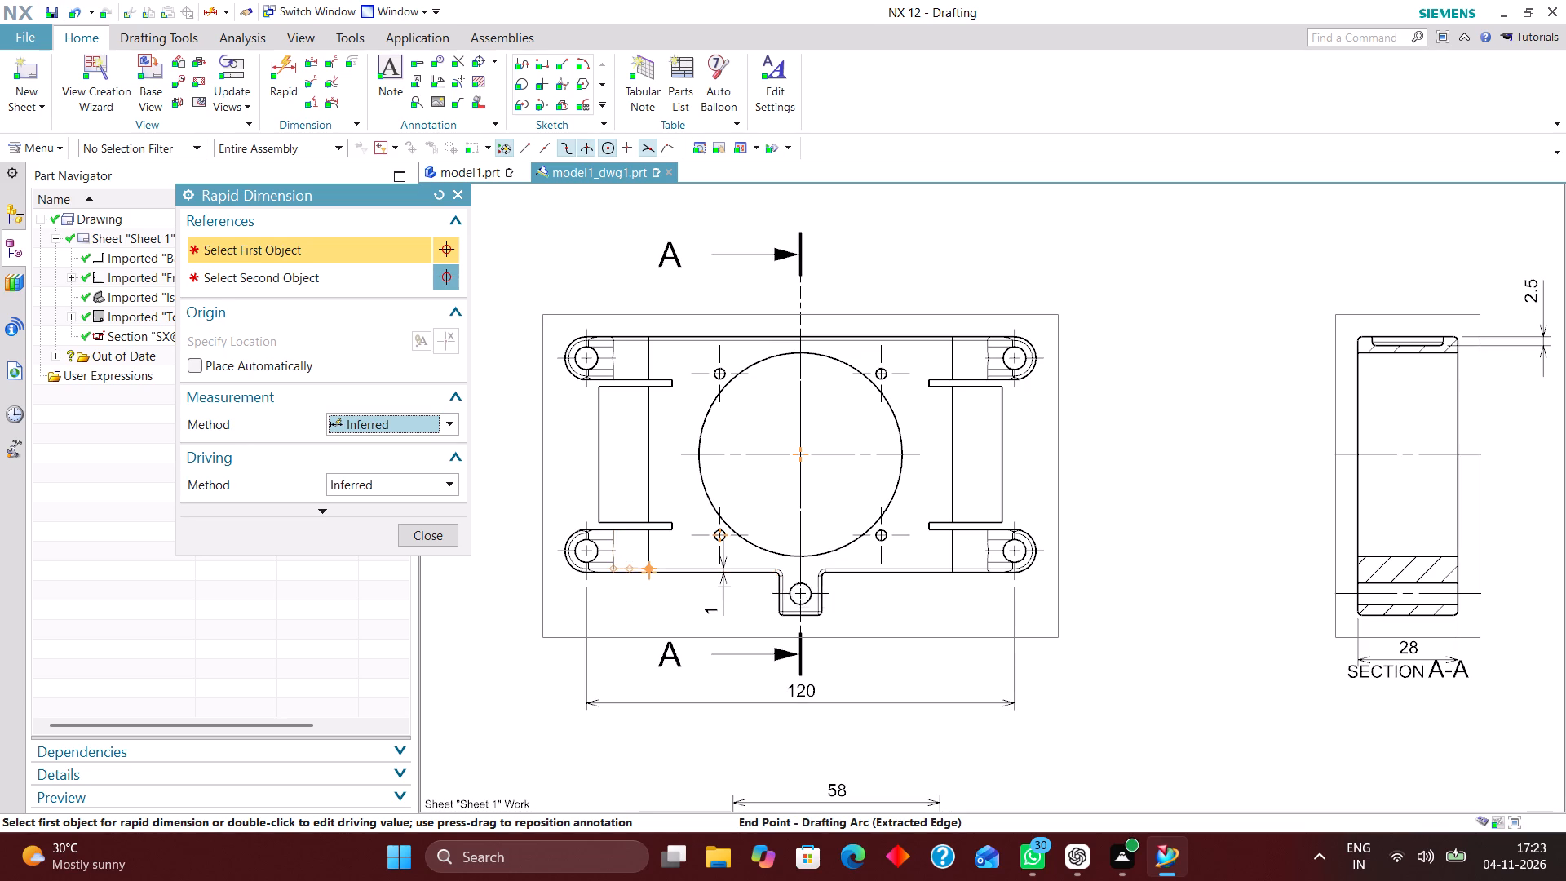
scroll(730, 599, down, 2)
scroll(627, 554, up, 6)
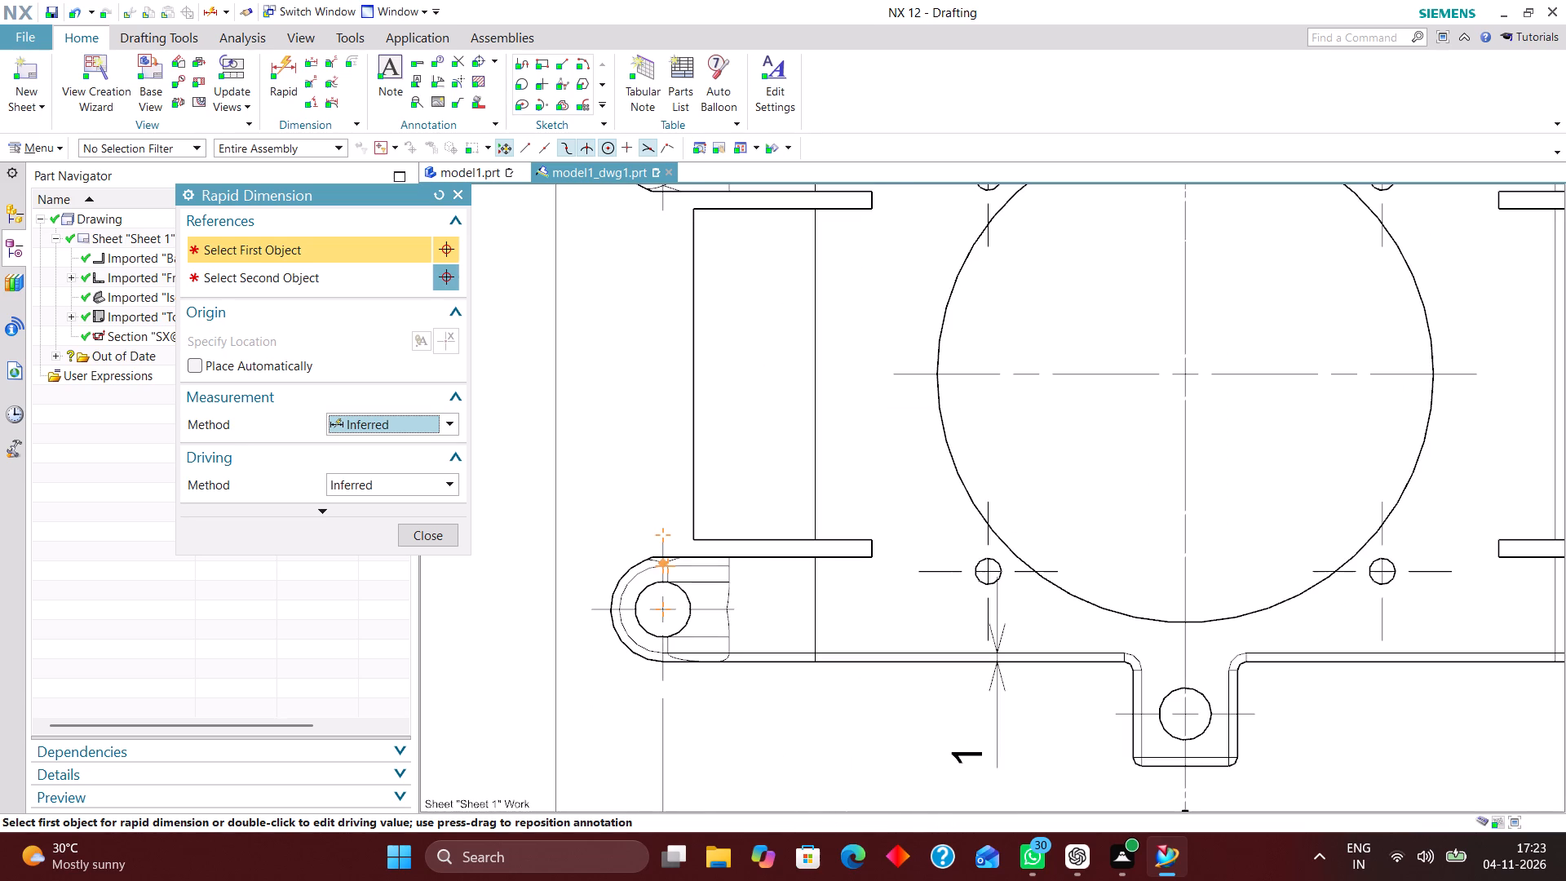
scroll(664, 557, up, 10)
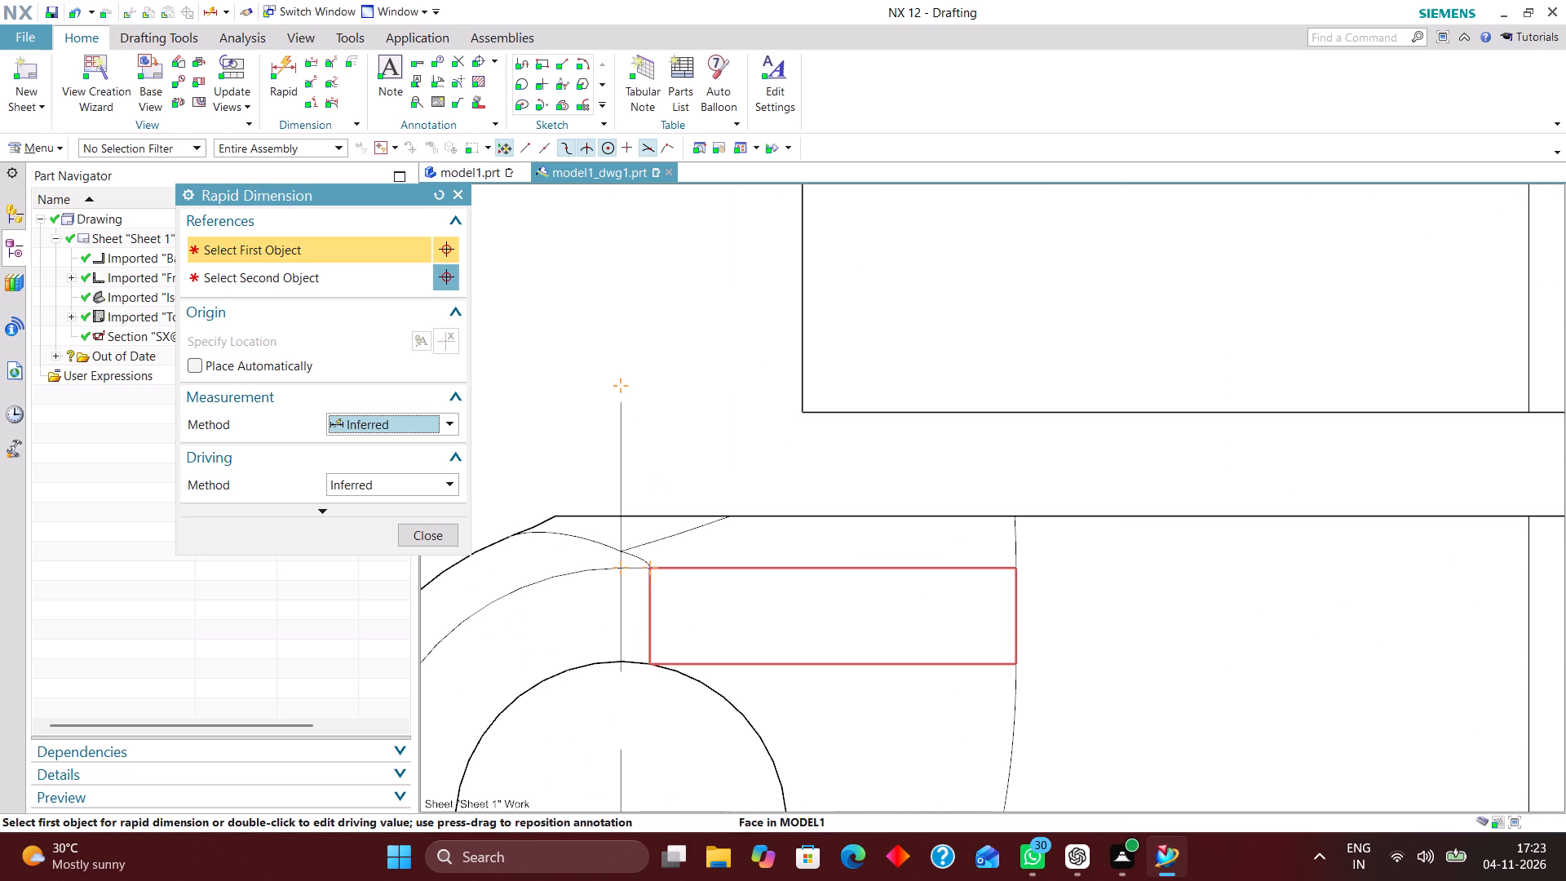
scroll(663, 529, down, 4)
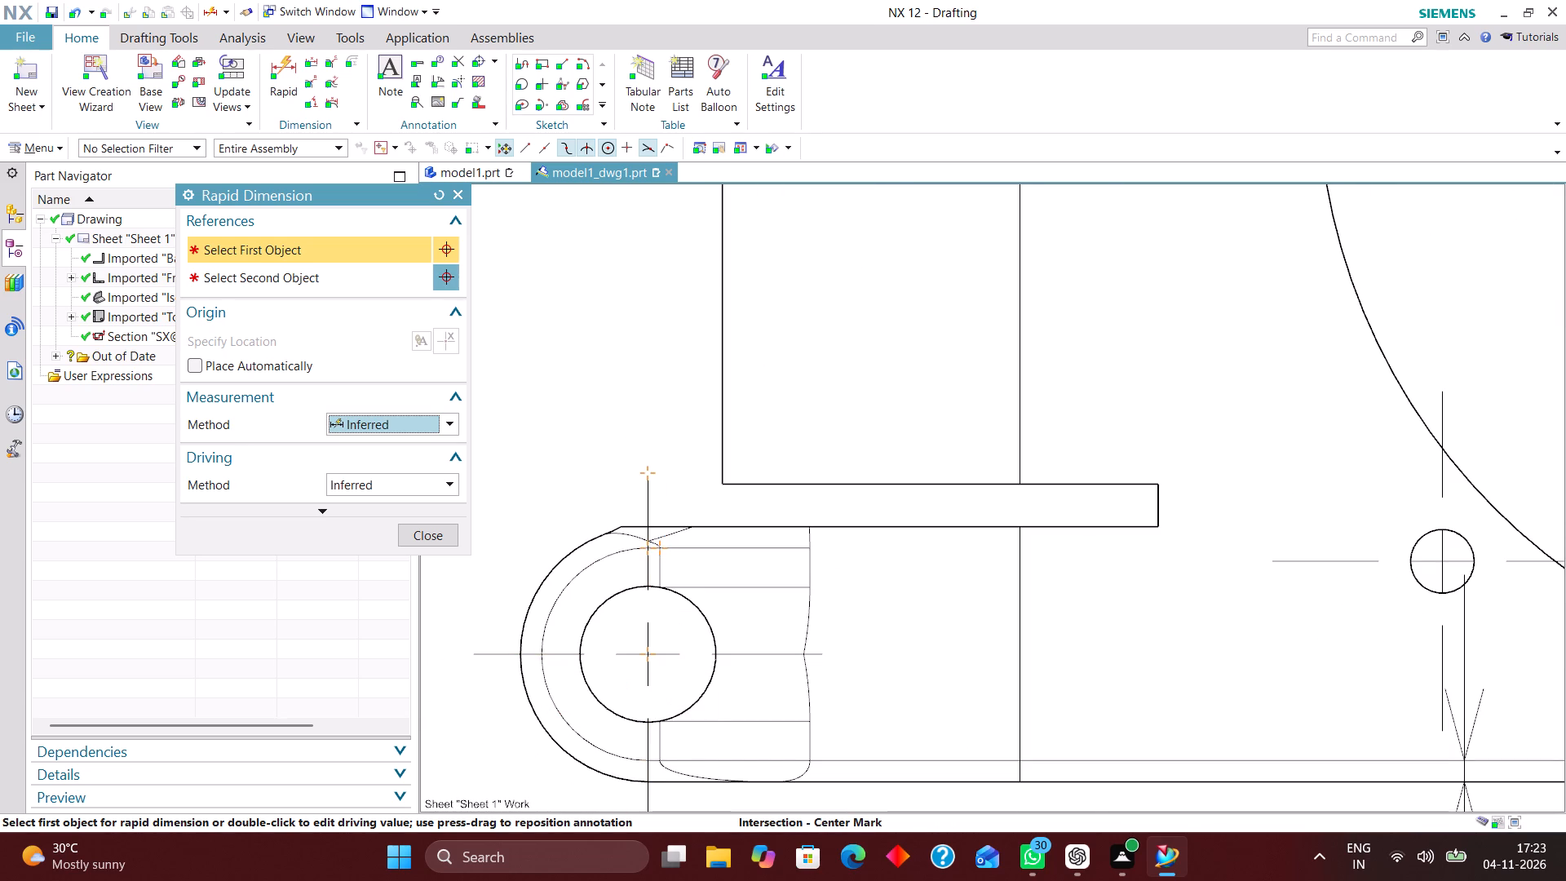
scroll(714, 536, up, 3)
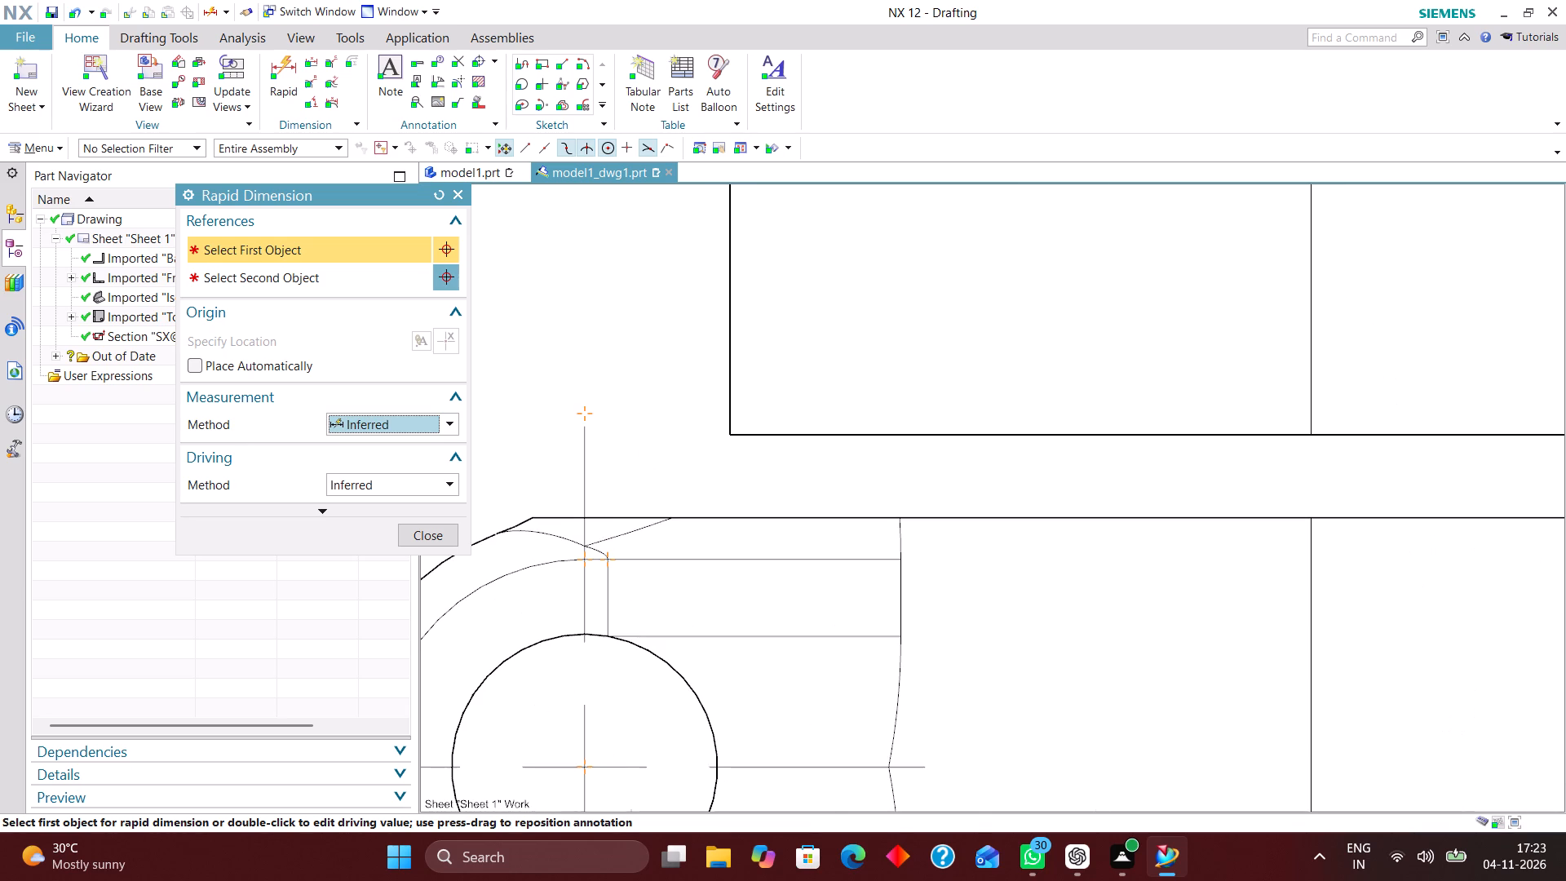
click(671, 512)
scroll(679, 599, down, 4)
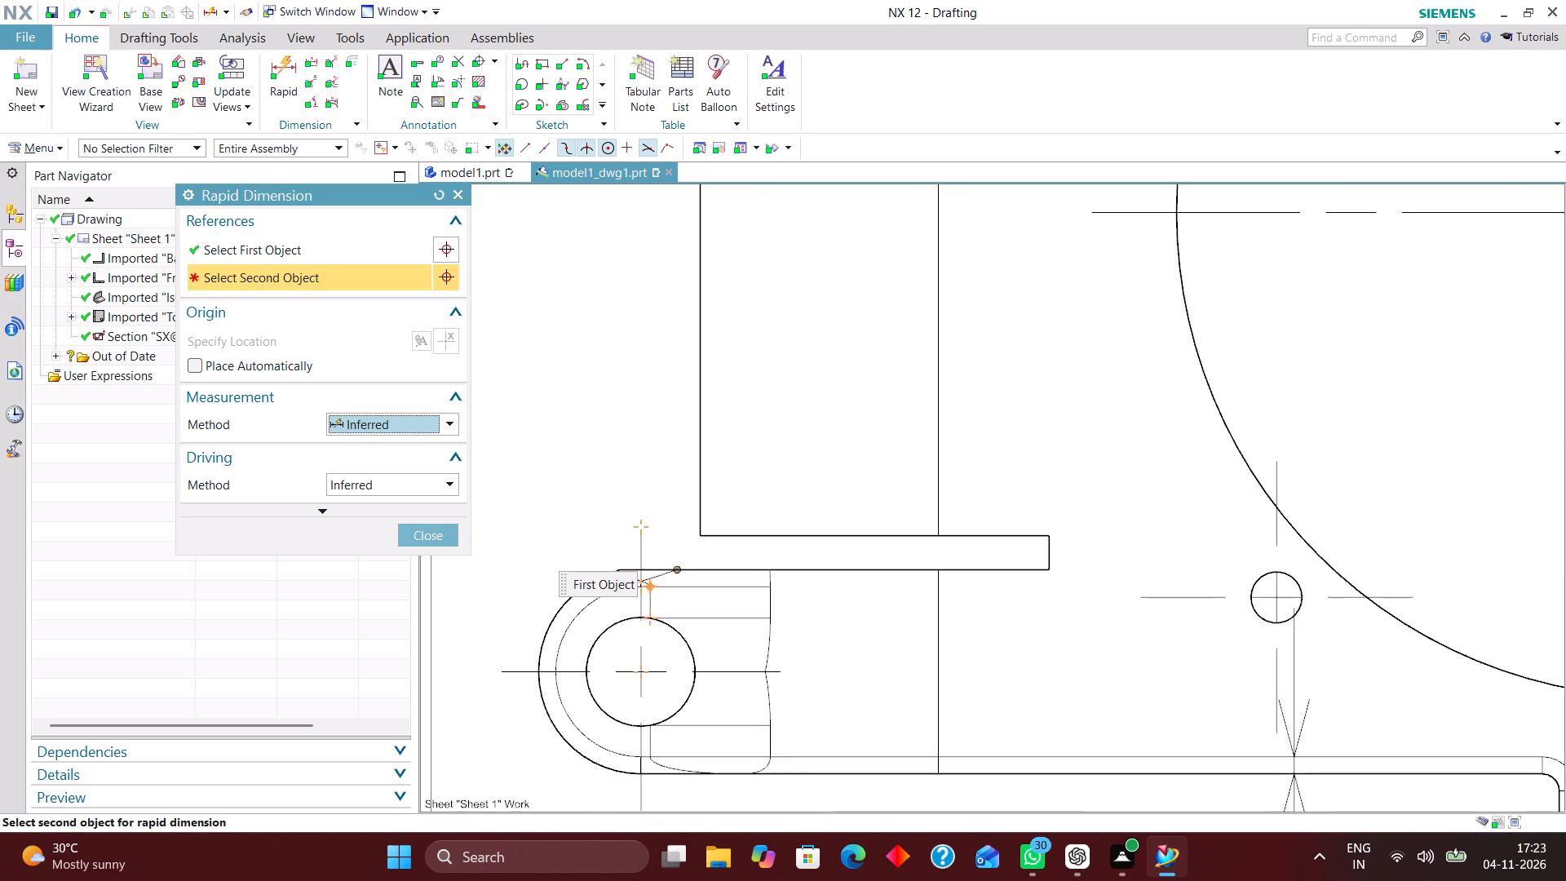
scroll(681, 567, down, 4)
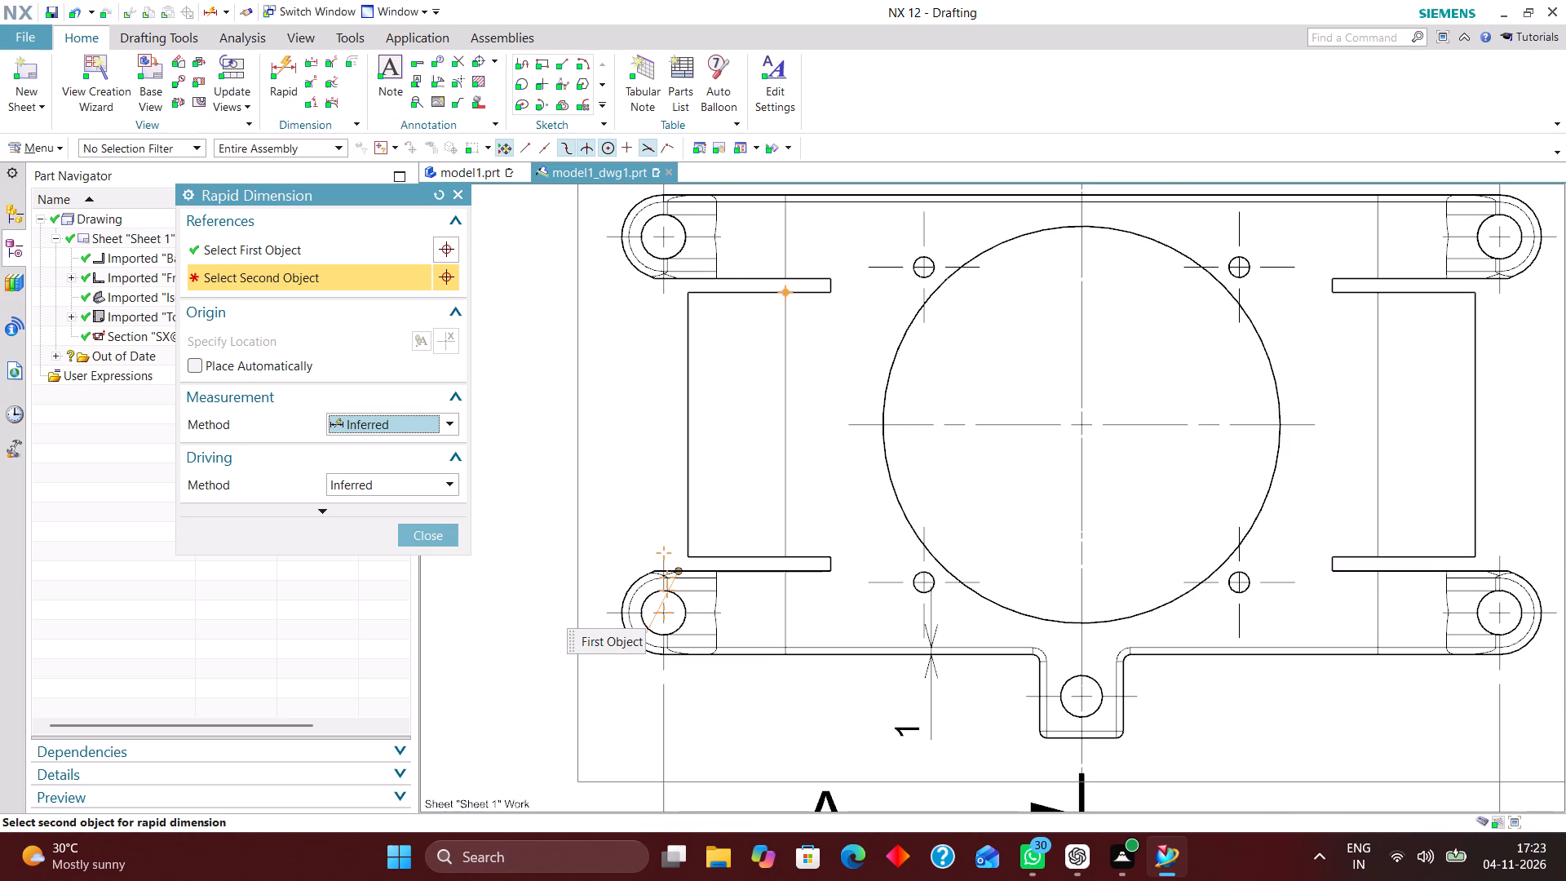
scroll(687, 282, up, 6)
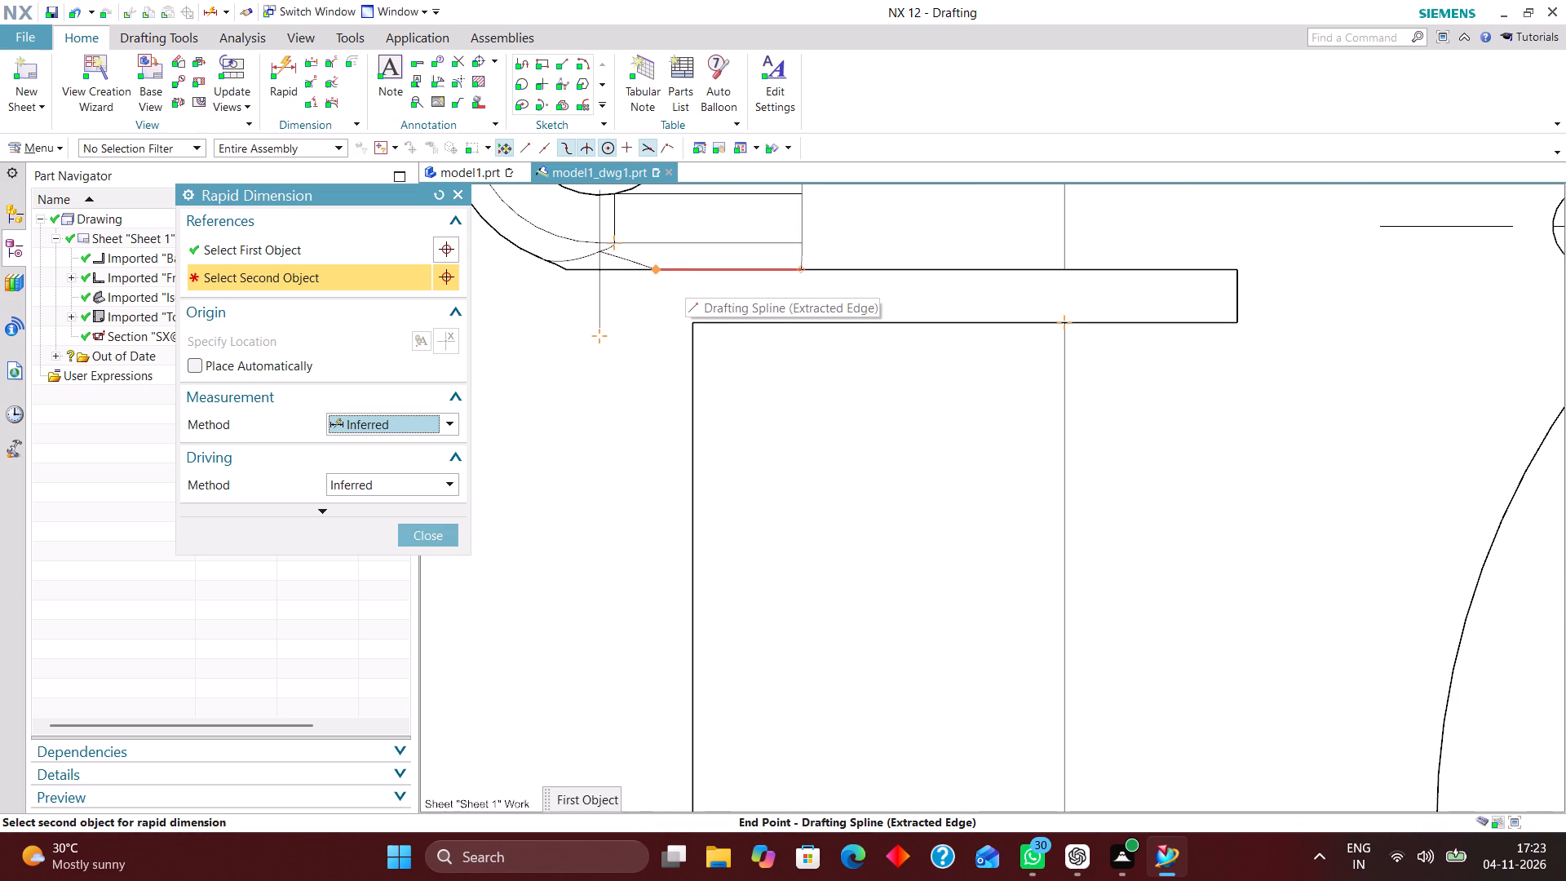
click(659, 272)
scroll(729, 333, down, 5)
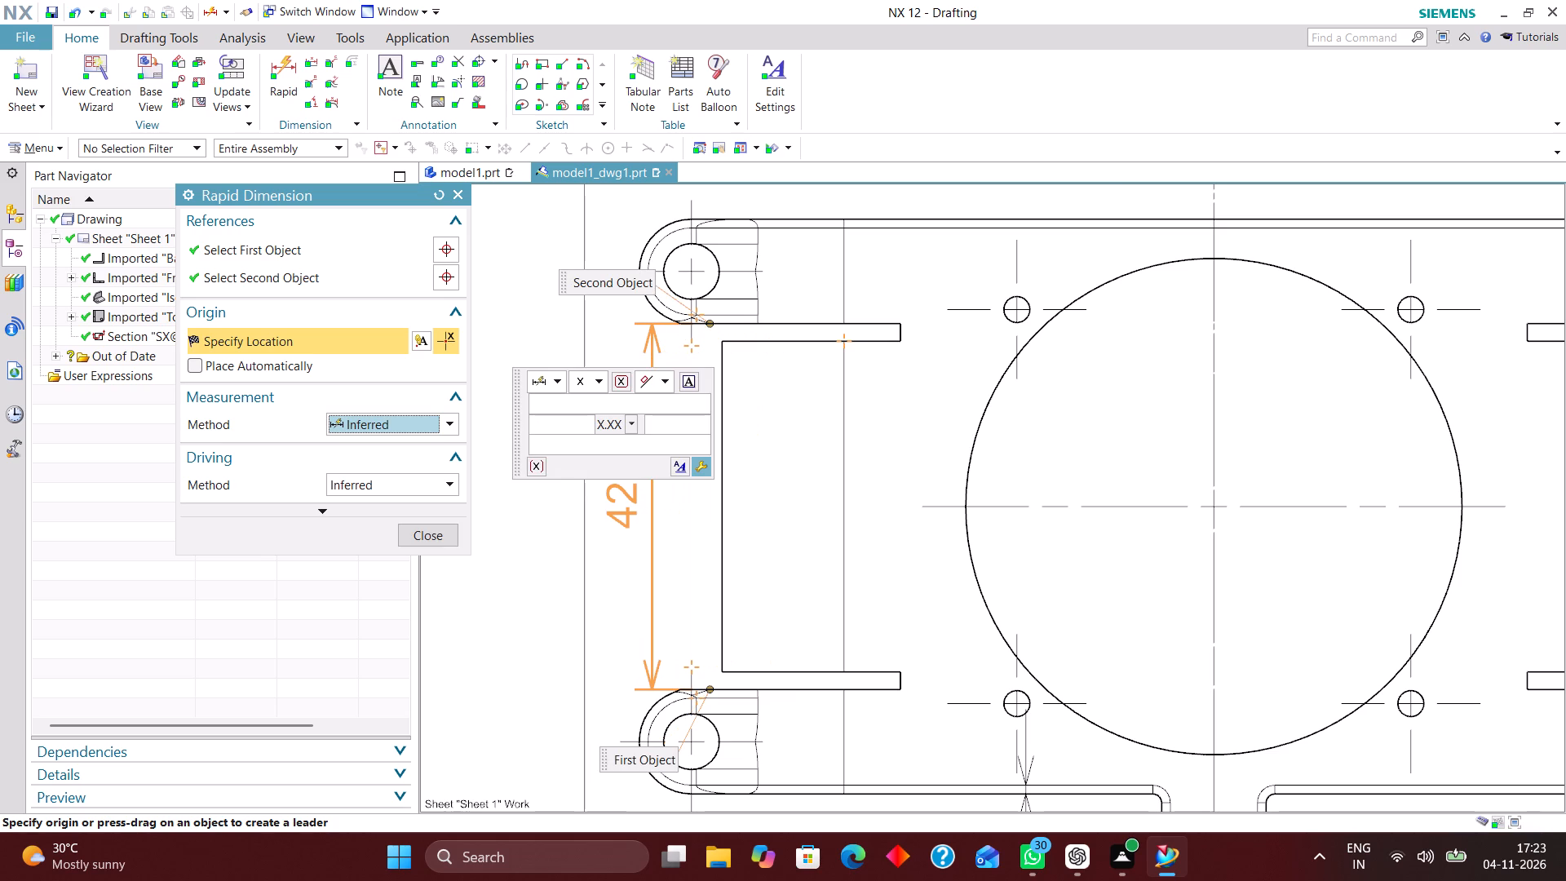
scroll(685, 499, down, 4)
click(595, 503)
Dimension the upper-left lug's height between its lower and upper edges, placing the text left of the top view.
scroll(685, 427, up, 4)
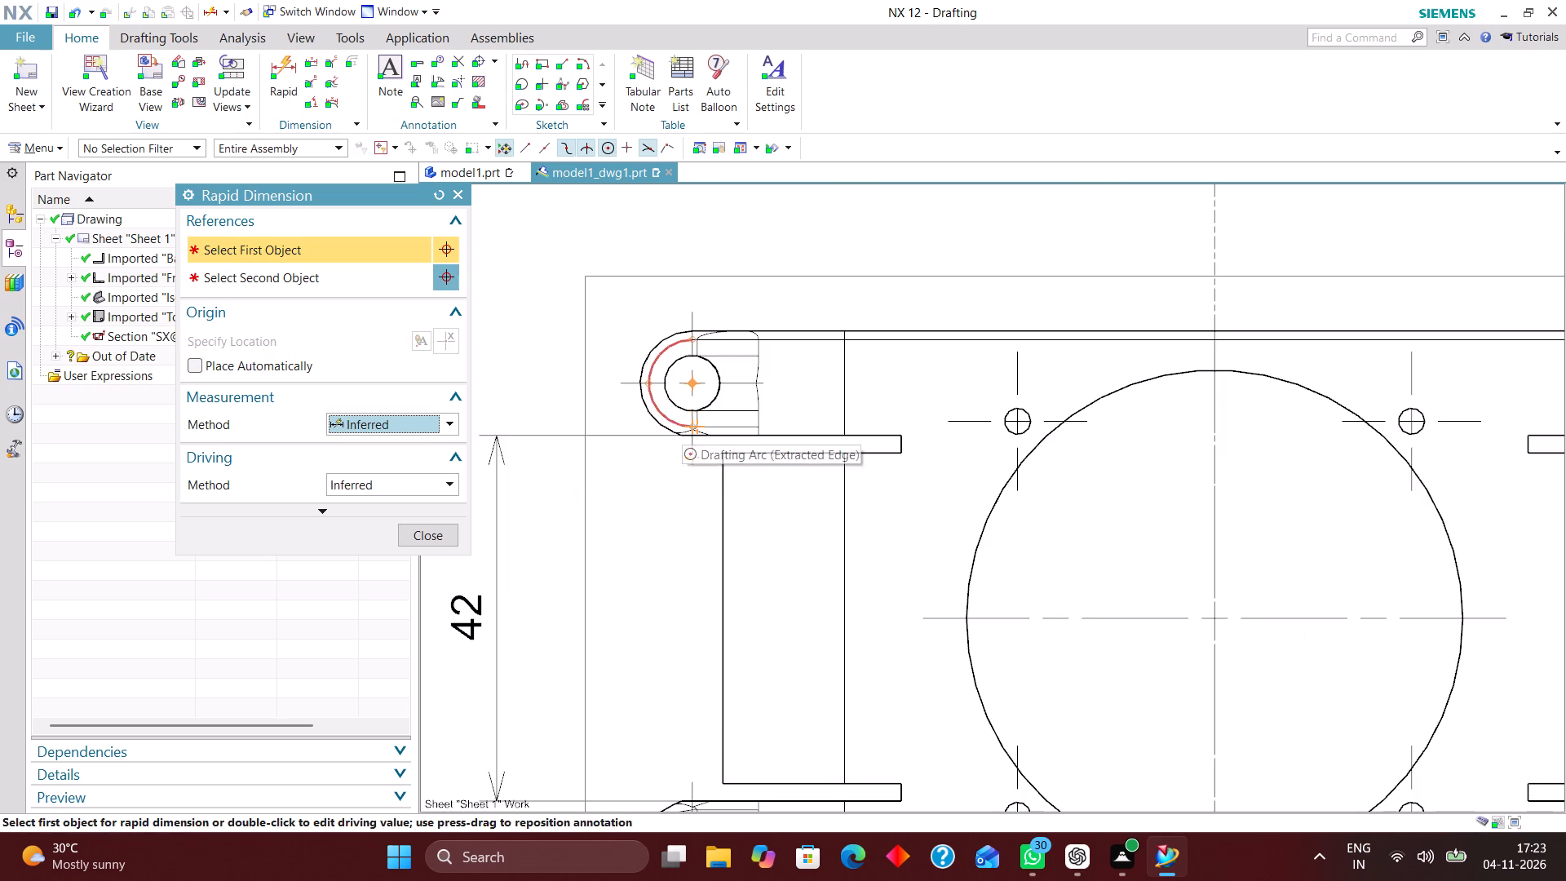
scroll(706, 430, up, 5)
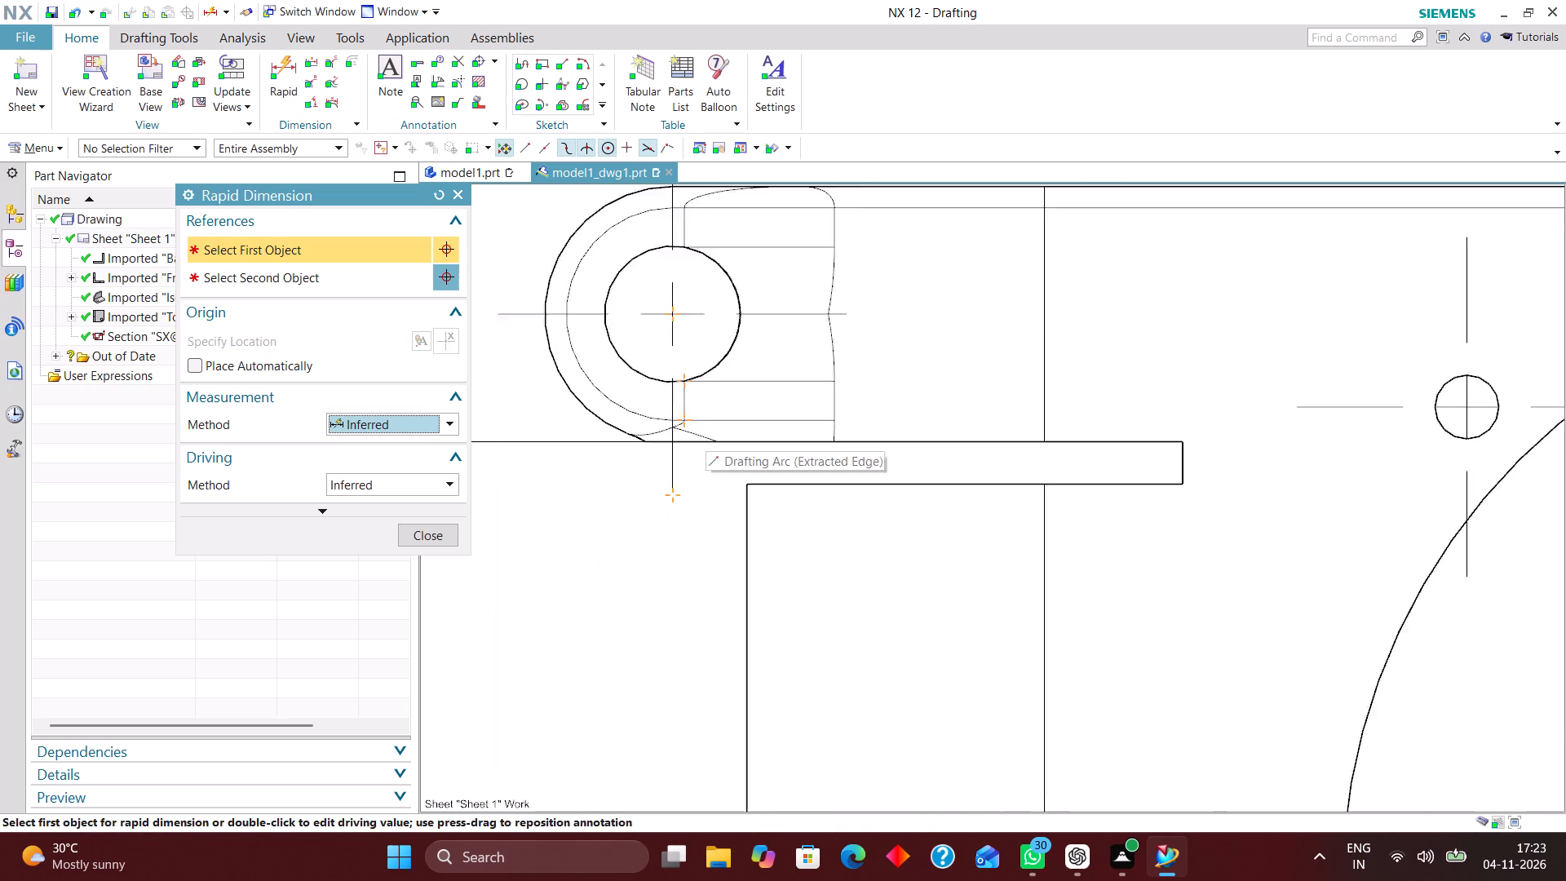
click(632, 449)
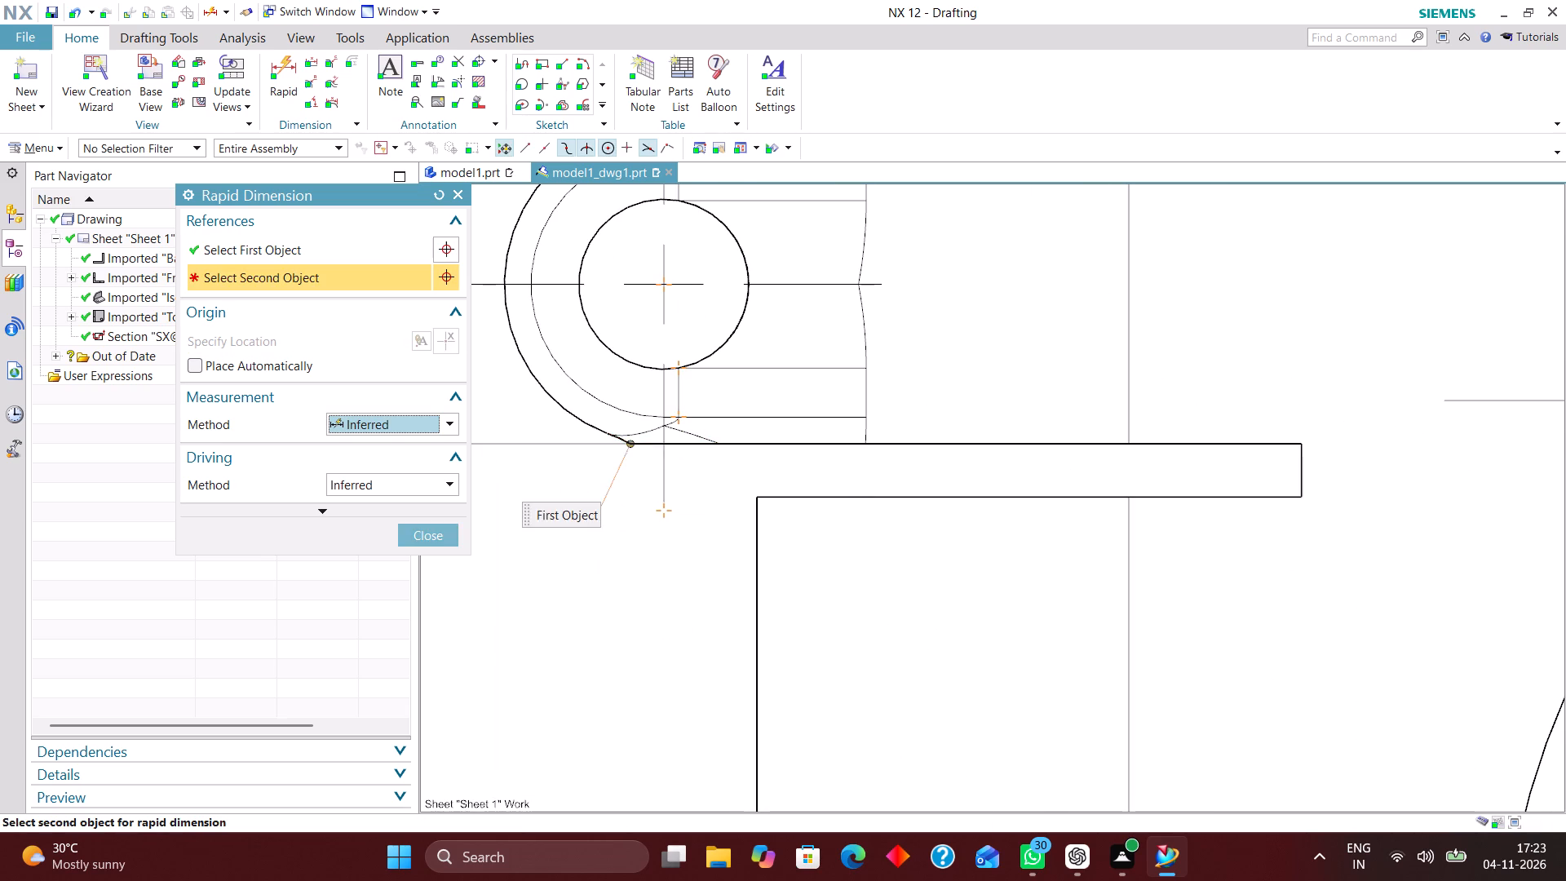
scroll(648, 525, down, 3)
scroll(670, 346, up, 3)
click(645, 296)
scroll(731, 330, down, 4)
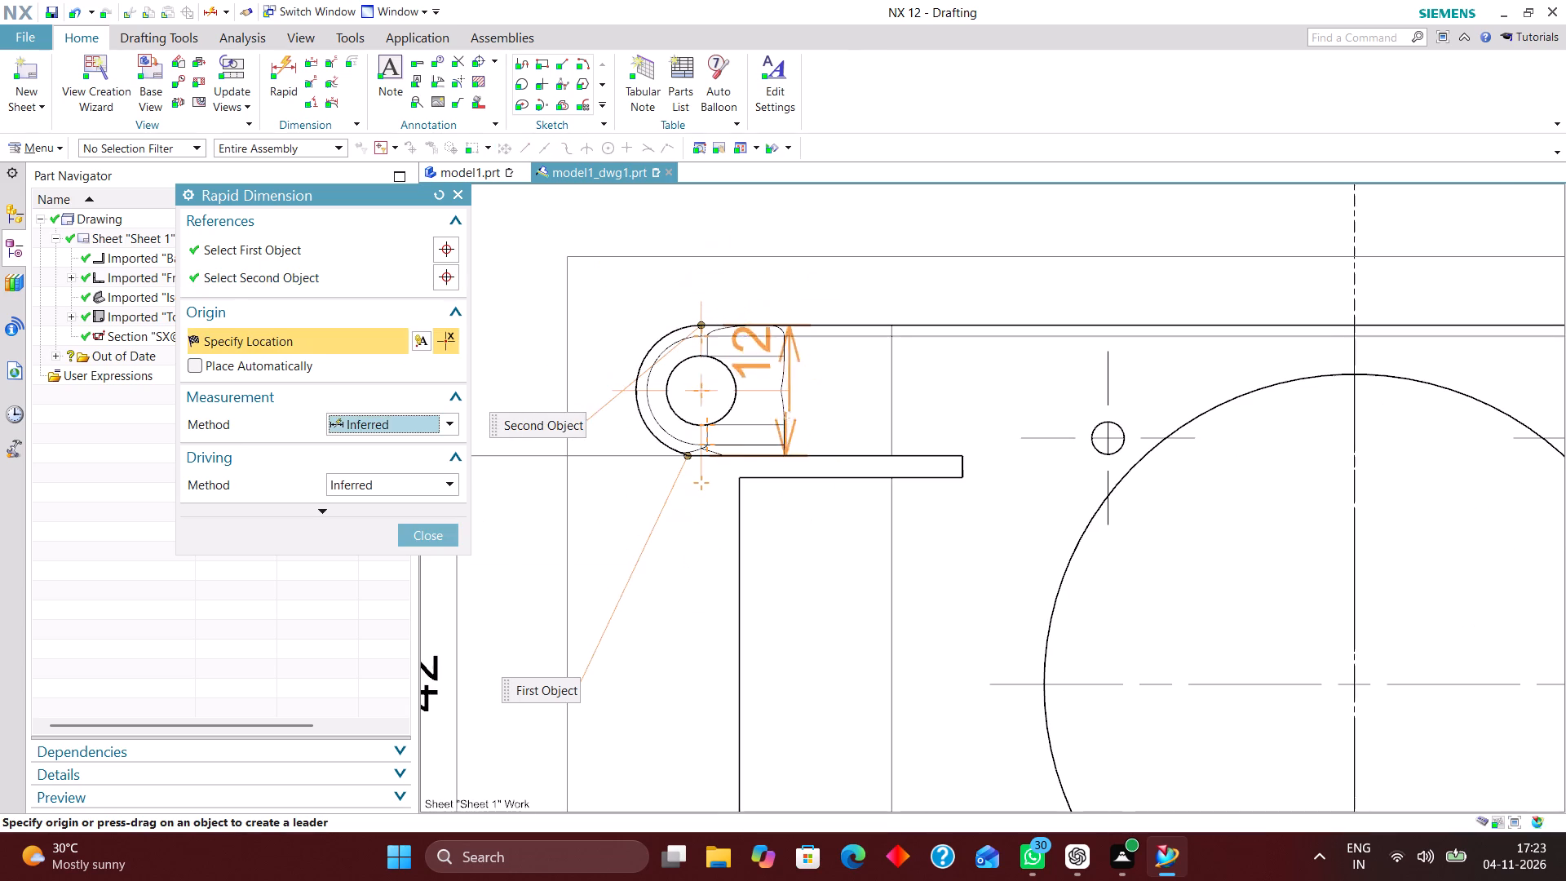
scroll(564, 377, down, 3)
click(510, 379)
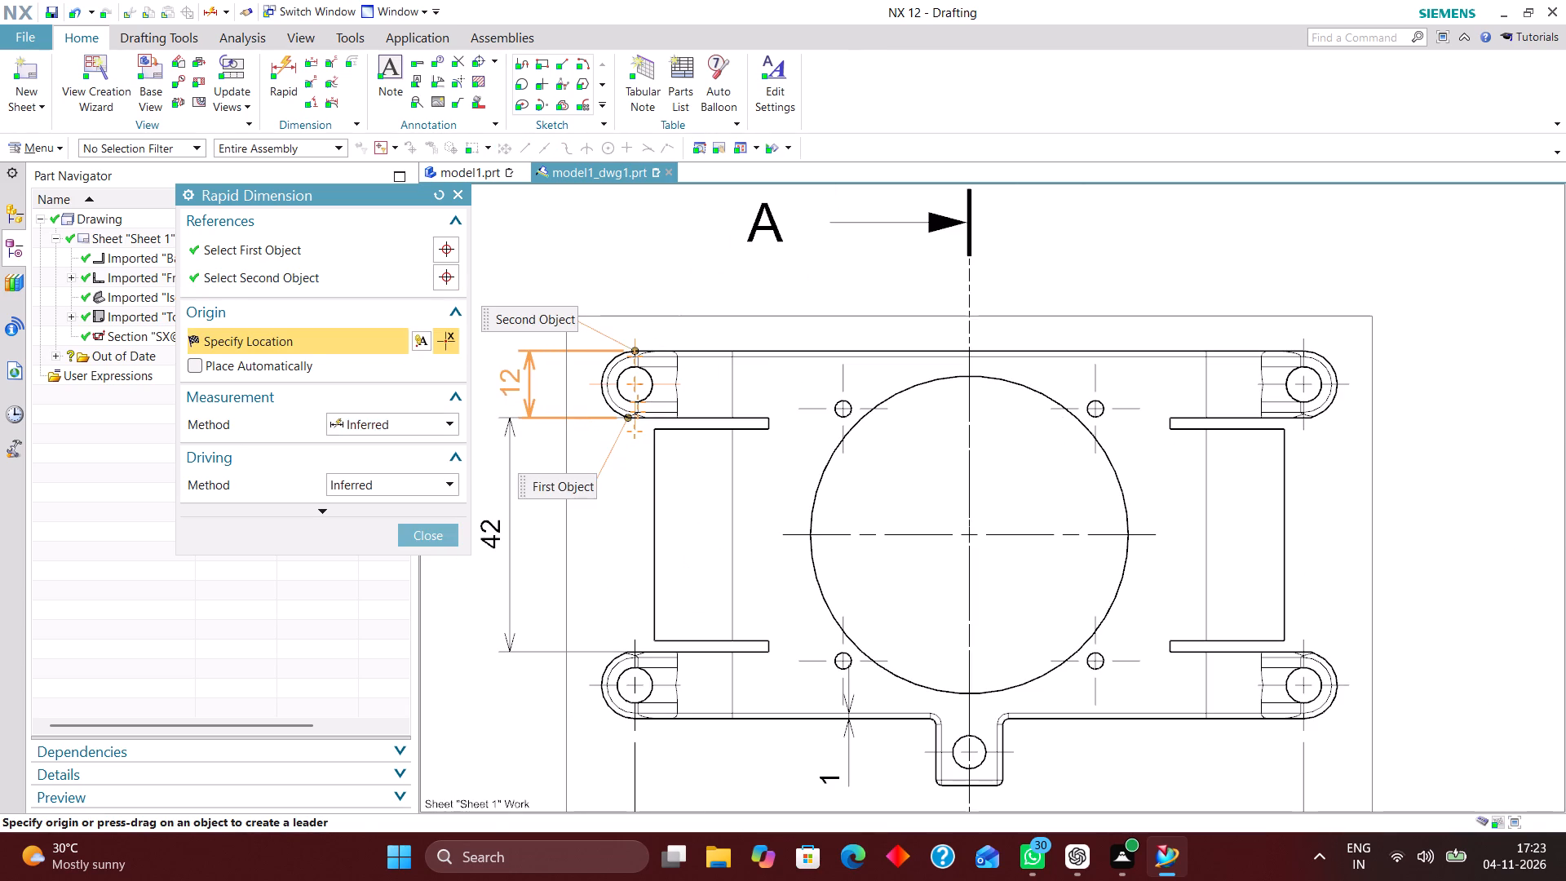
Add a Radial dimension to the lower-left lug's outer arc, placing the text diagonally outside the top view's corner.
scroll(589, 339, down, 3)
scroll(616, 582, up, 3)
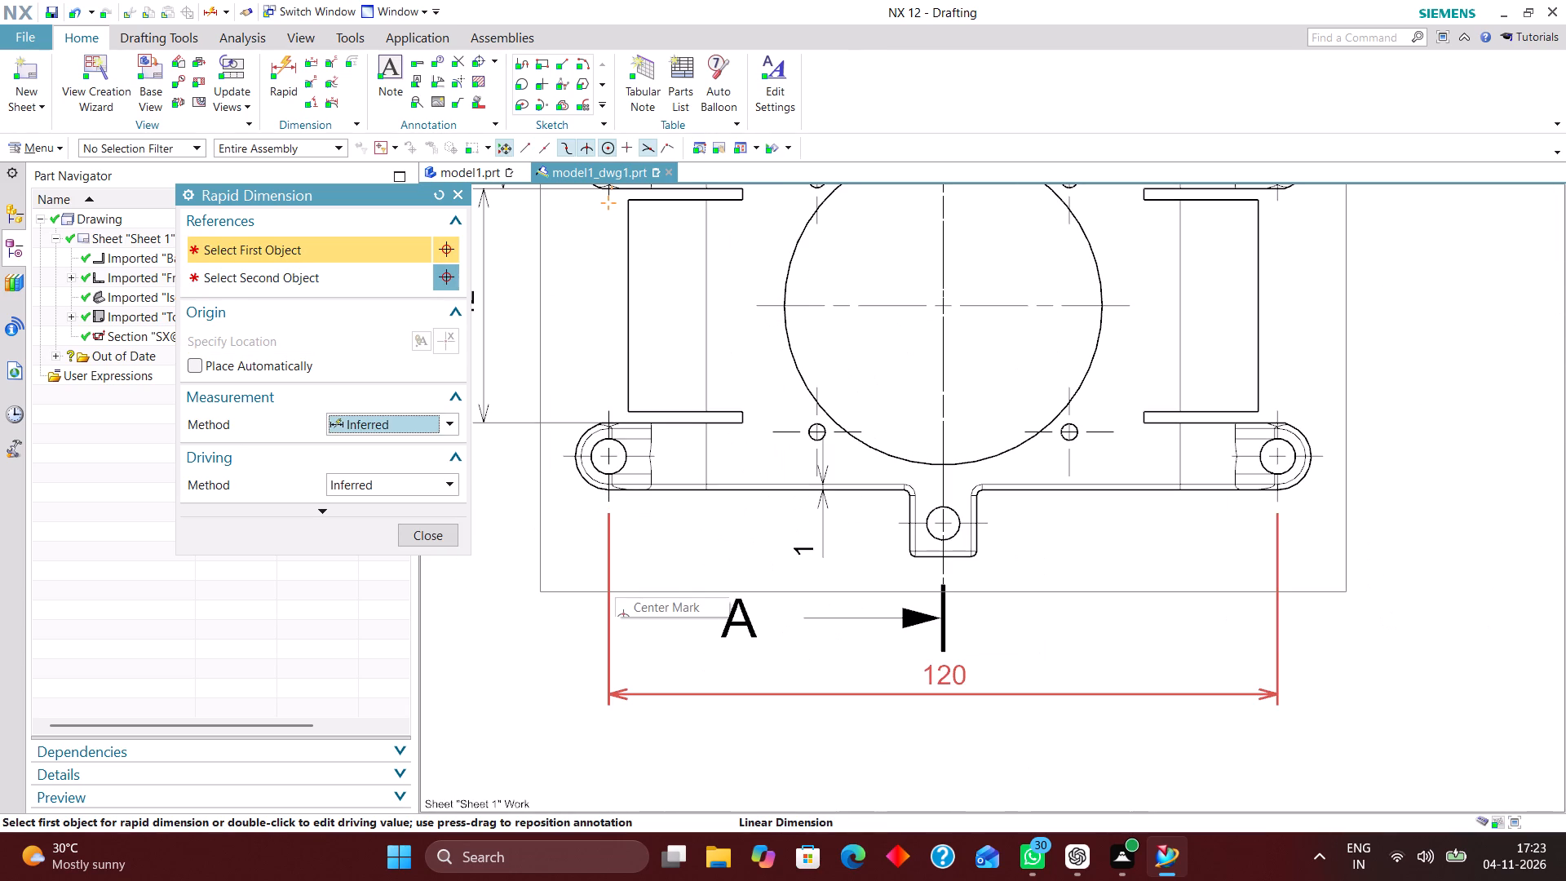
scroll(647, 497, down, 1)
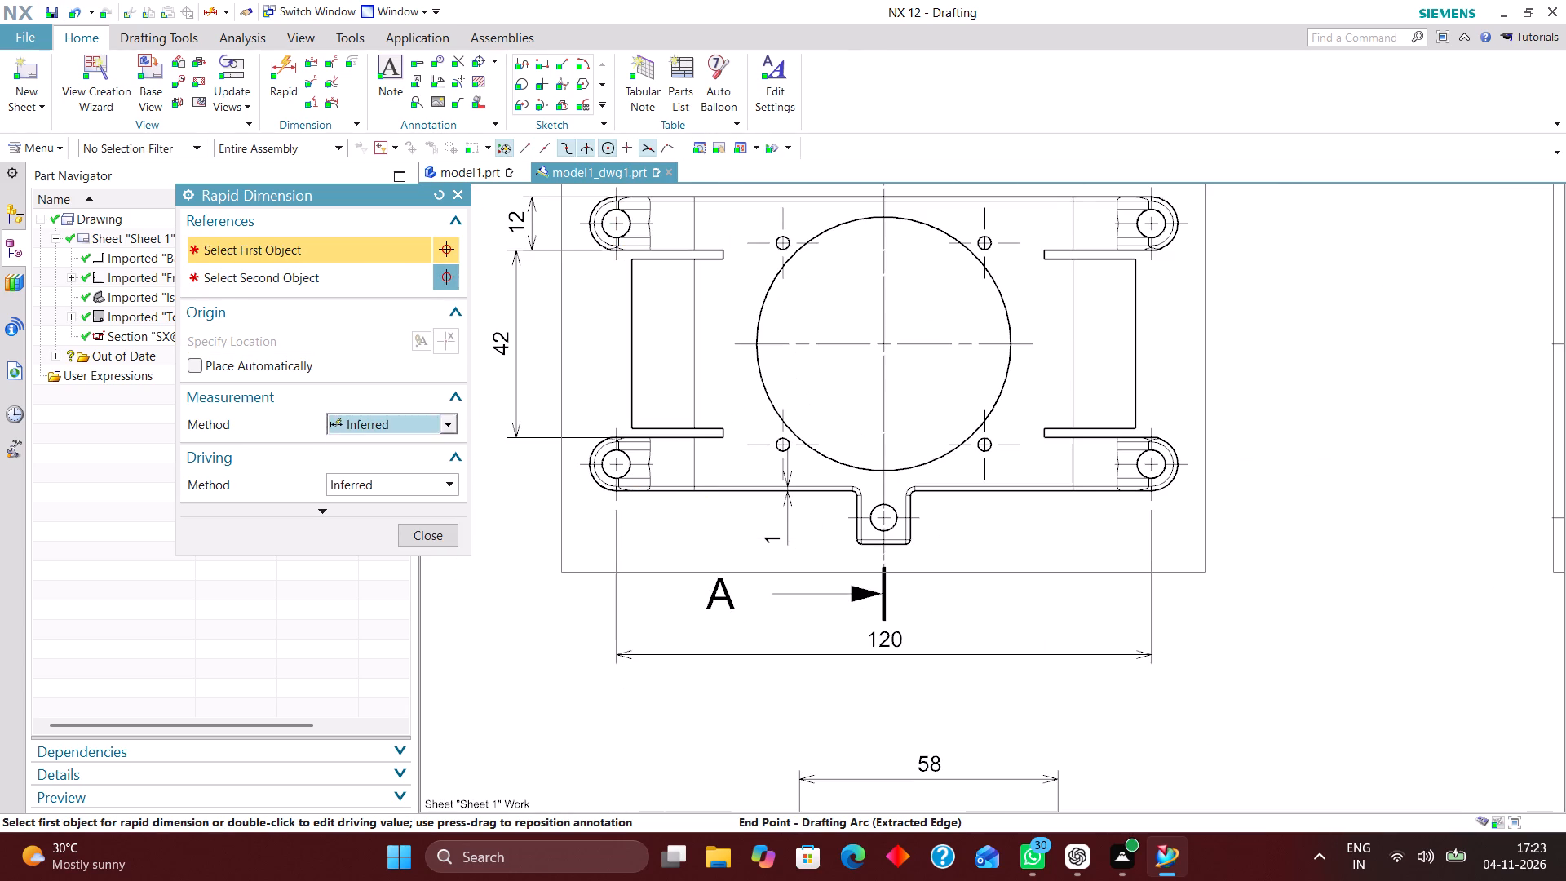
click(449, 427)
click(400, 566)
scroll(744, 496, down, 3)
scroll(643, 490, up, 6)
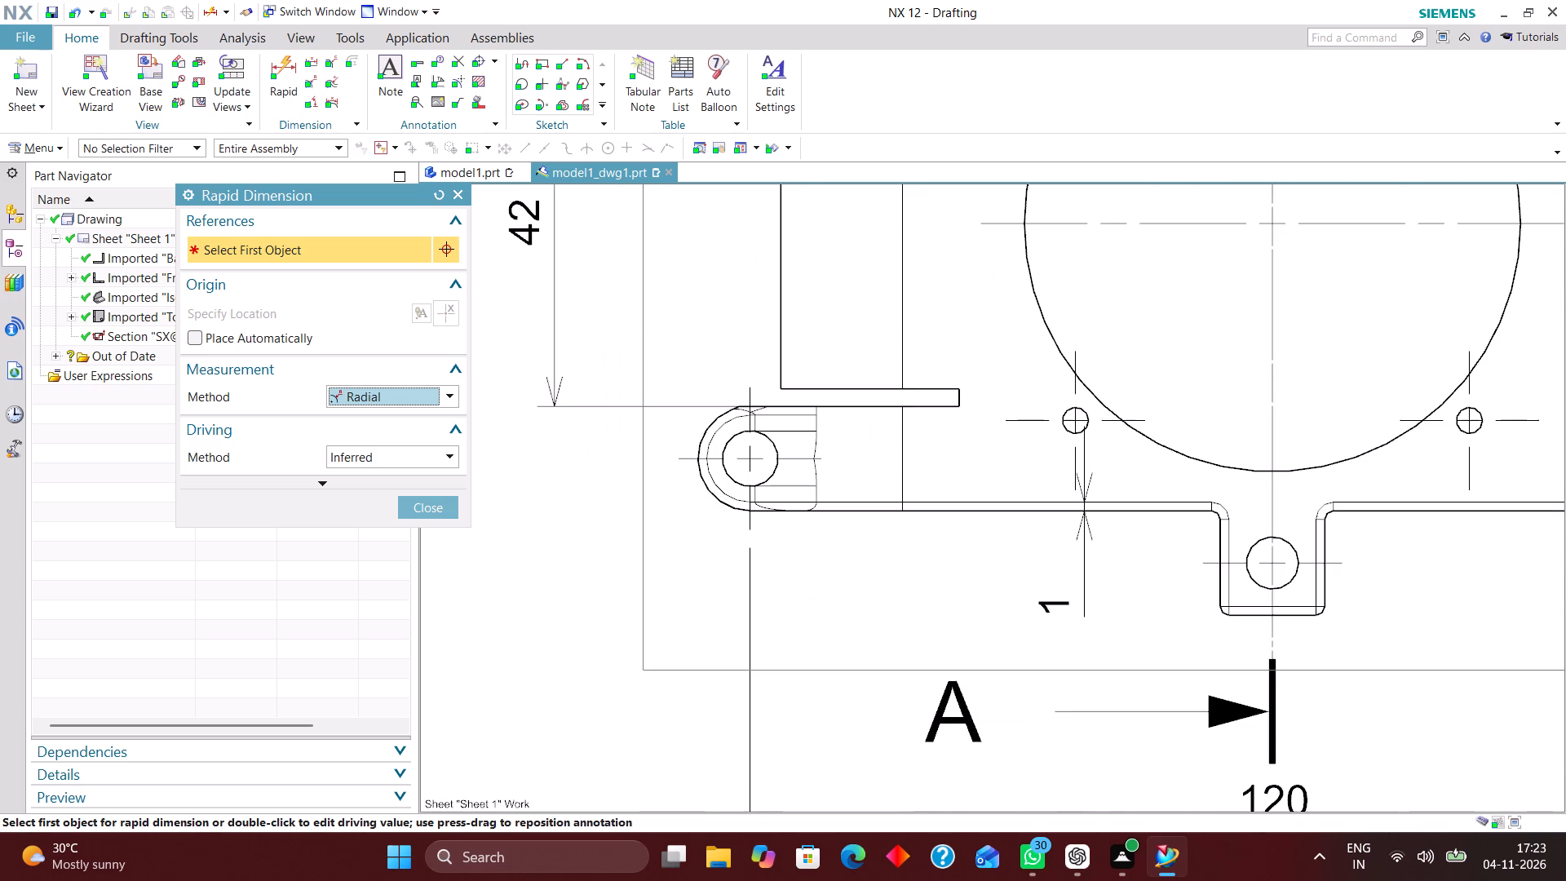
click(716, 502)
click(547, 601)
Add an Inferred horizontal dimension from the lower-left lug hole centre to the bottom tab hole centre, just above the overall hole-spacing dimension.
scroll(596, 587, down, 5)
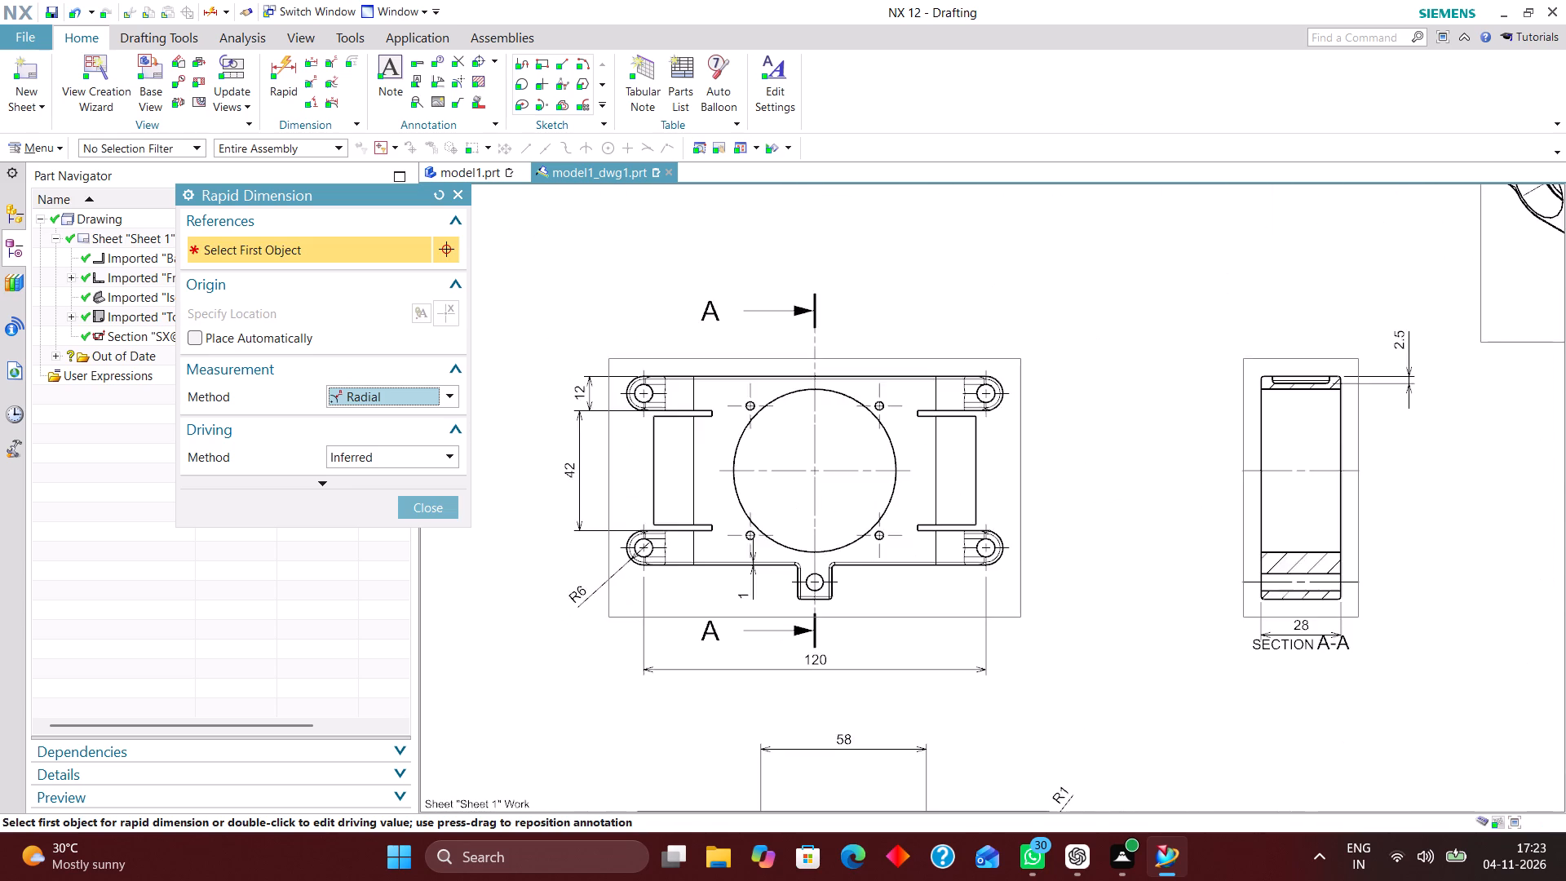
scroll(699, 551, up, 3)
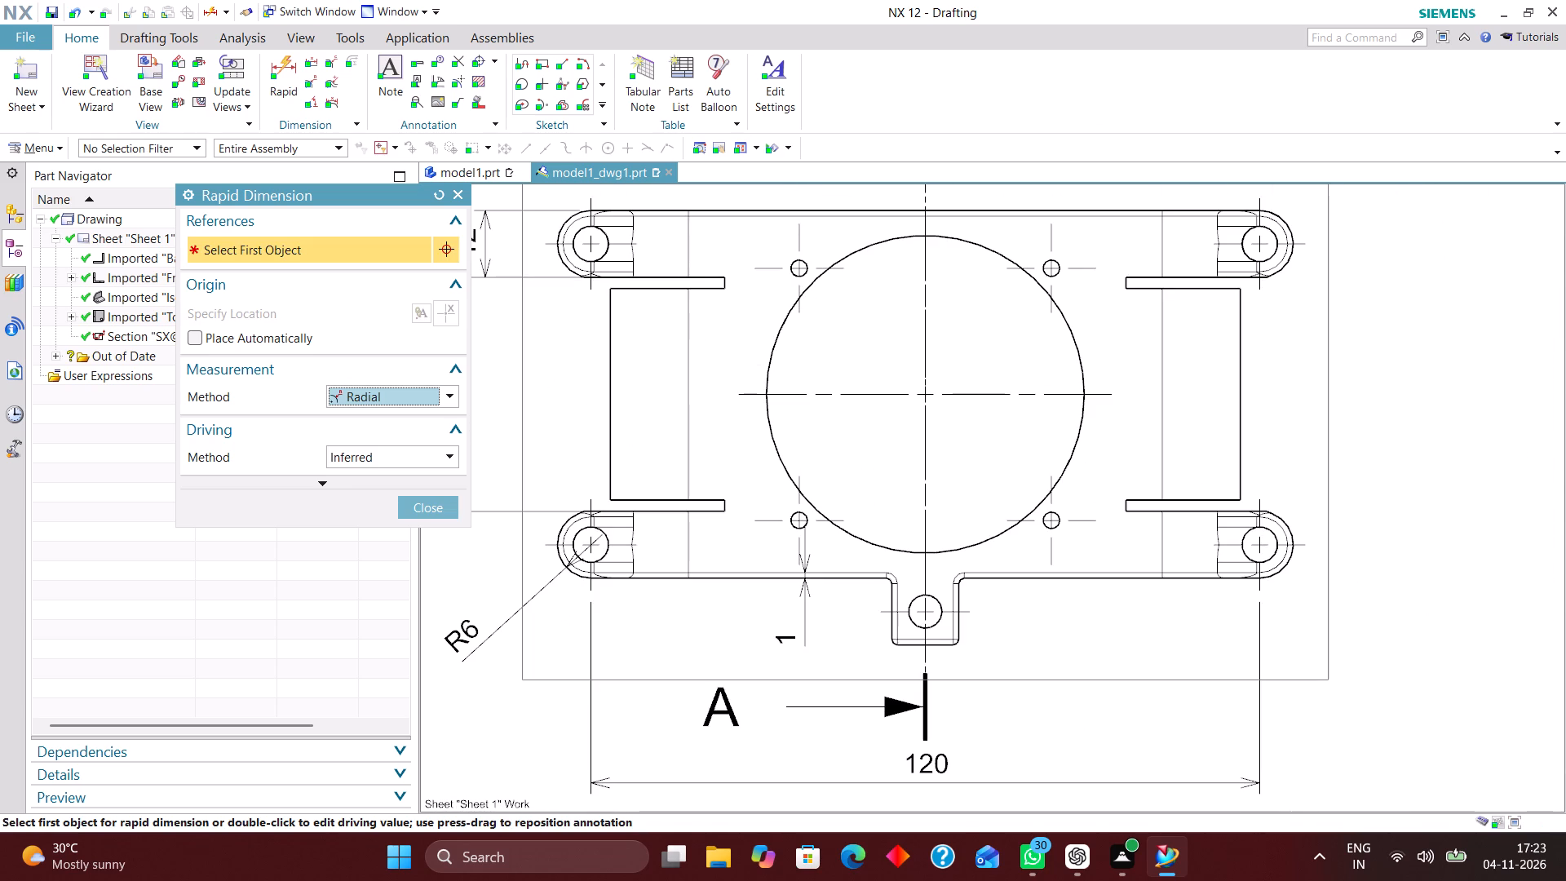
scroll(667, 613, down, 4)
scroll(790, 517, up, 3)
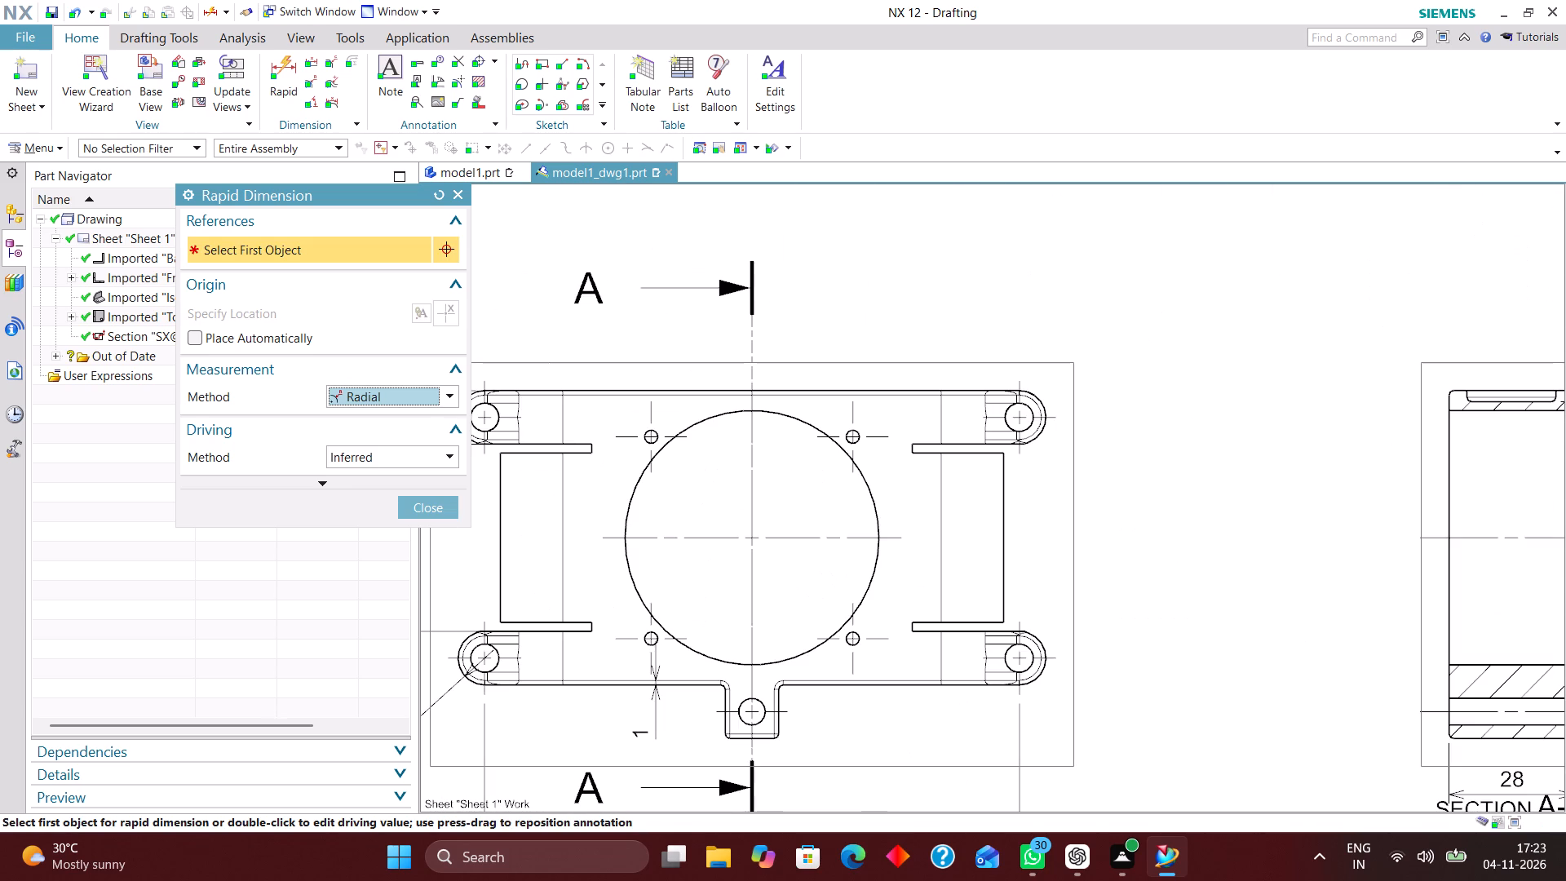
click(449, 396)
click(440, 416)
scroll(654, 480, down, 2)
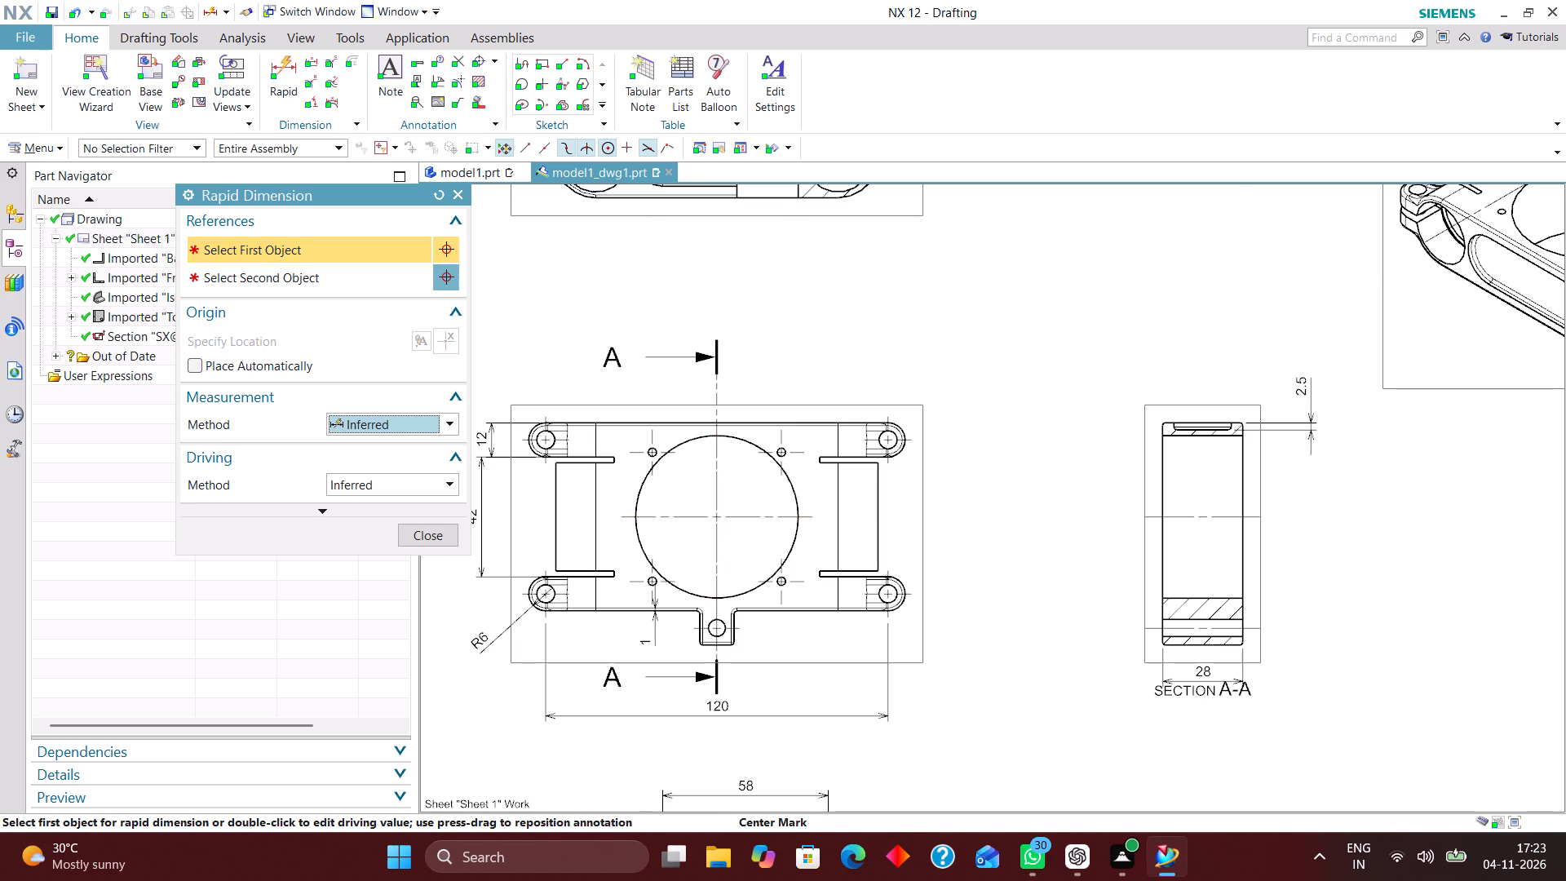
scroll(662, 432, down, 2)
scroll(671, 582, up, 5)
scroll(737, 514, down, 3)
scroll(586, 547, up, 3)
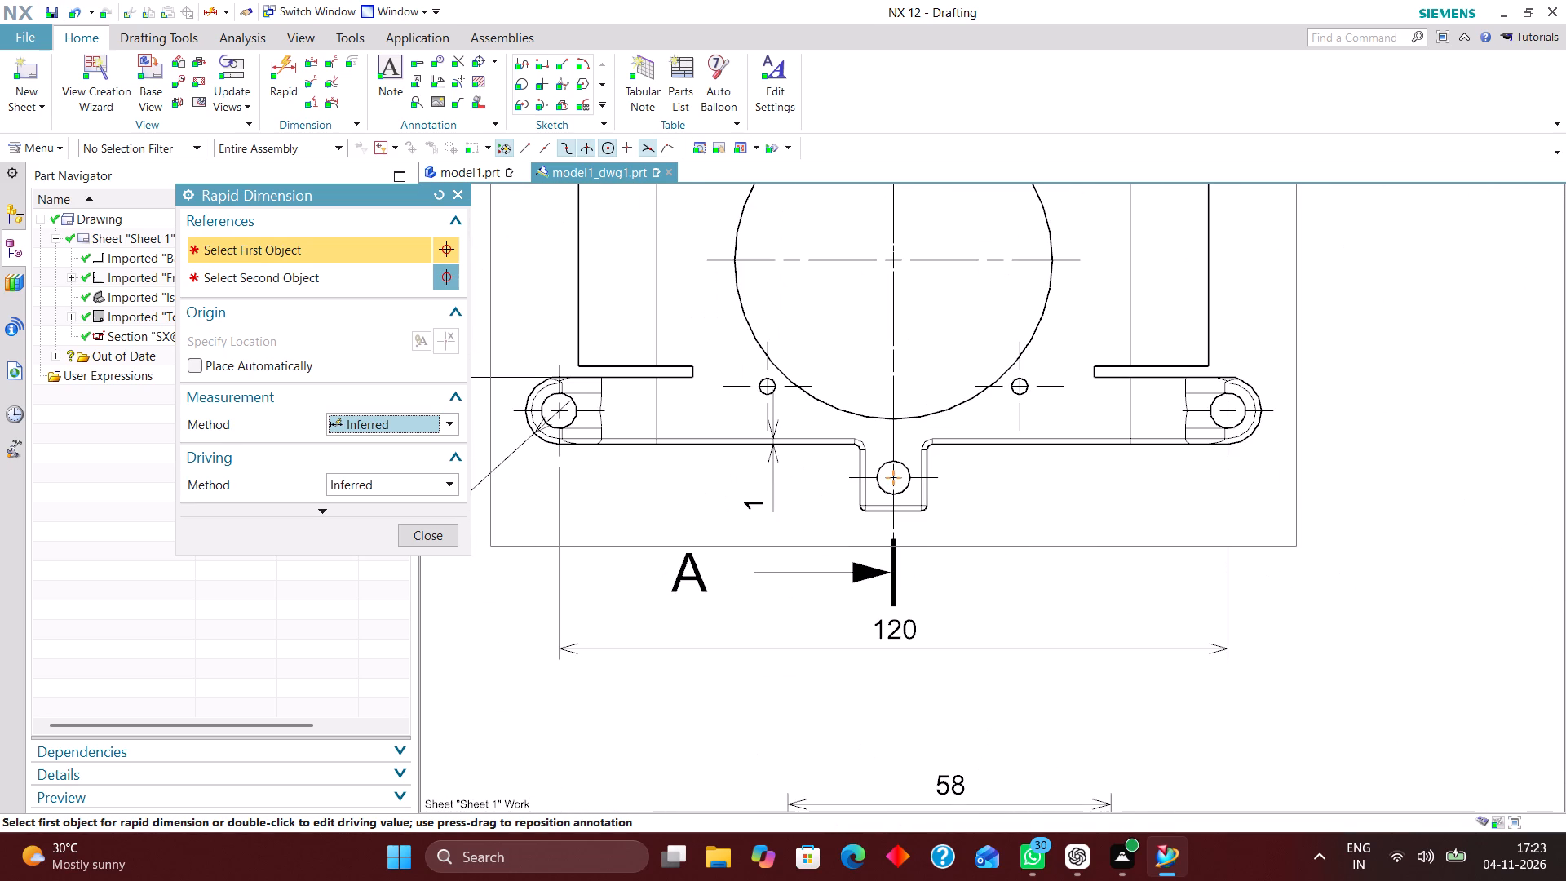
scroll(570, 427, up, 3)
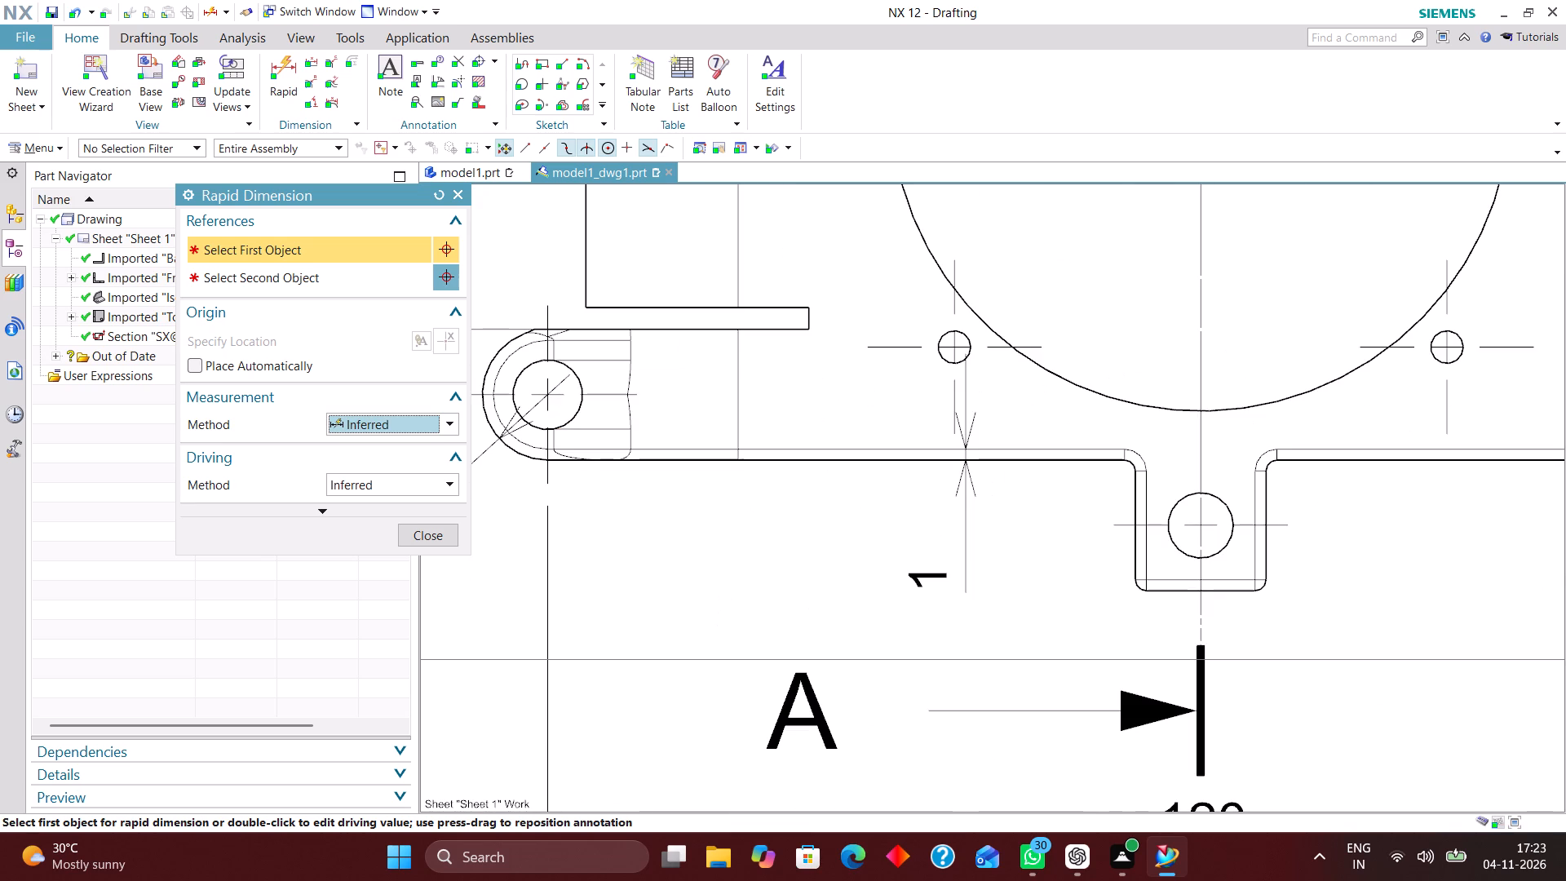
click(546, 476)
scroll(568, 533, down, 2)
scroll(897, 547, up, 4)
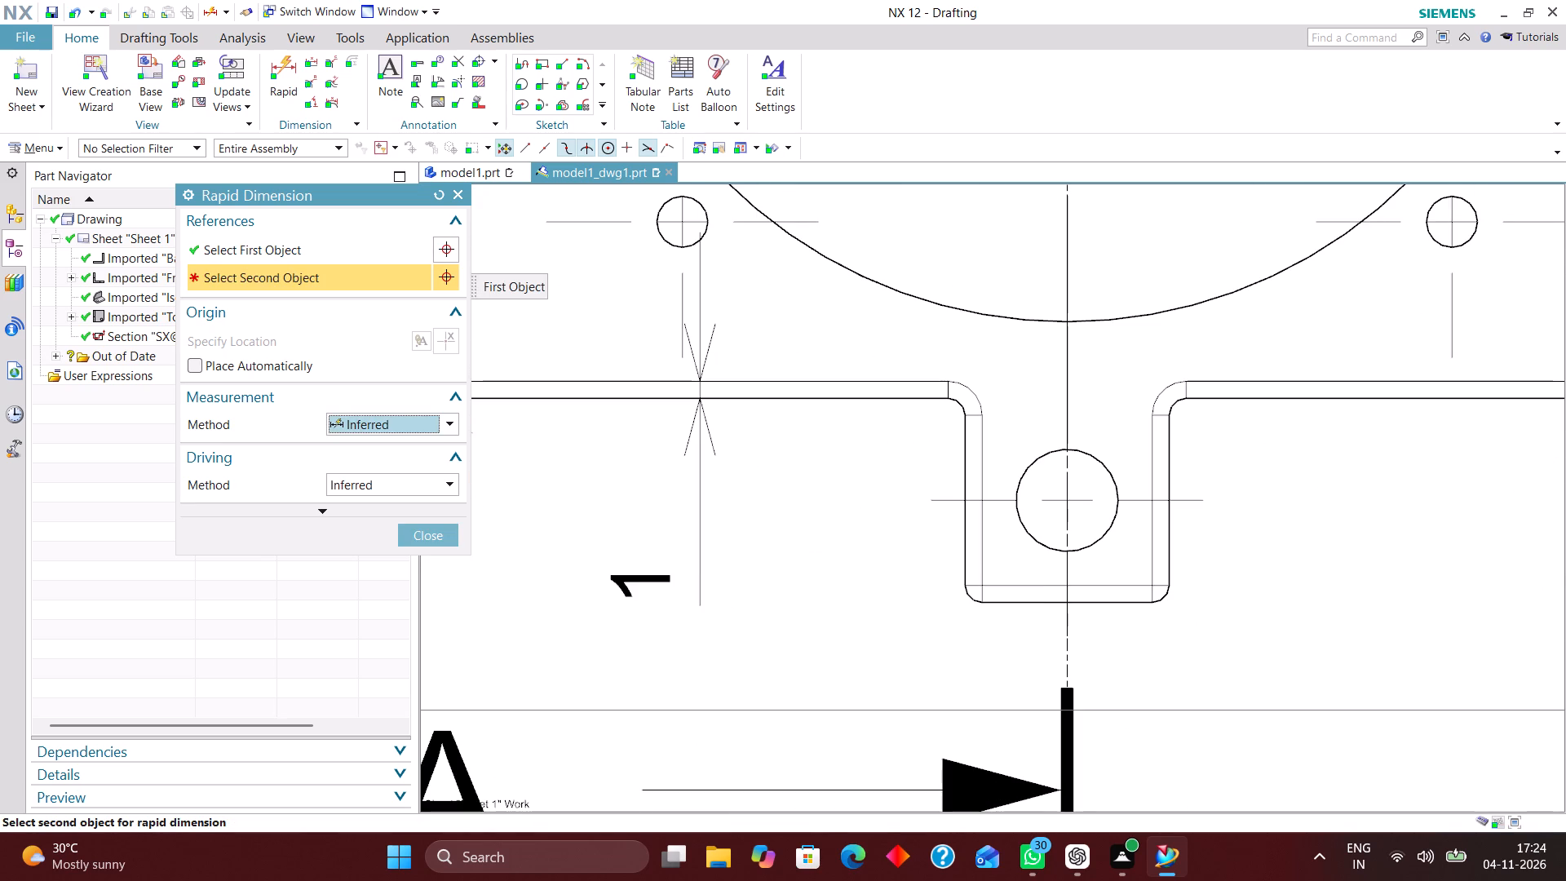
click(1064, 581)
scroll(833, 594, down, 5)
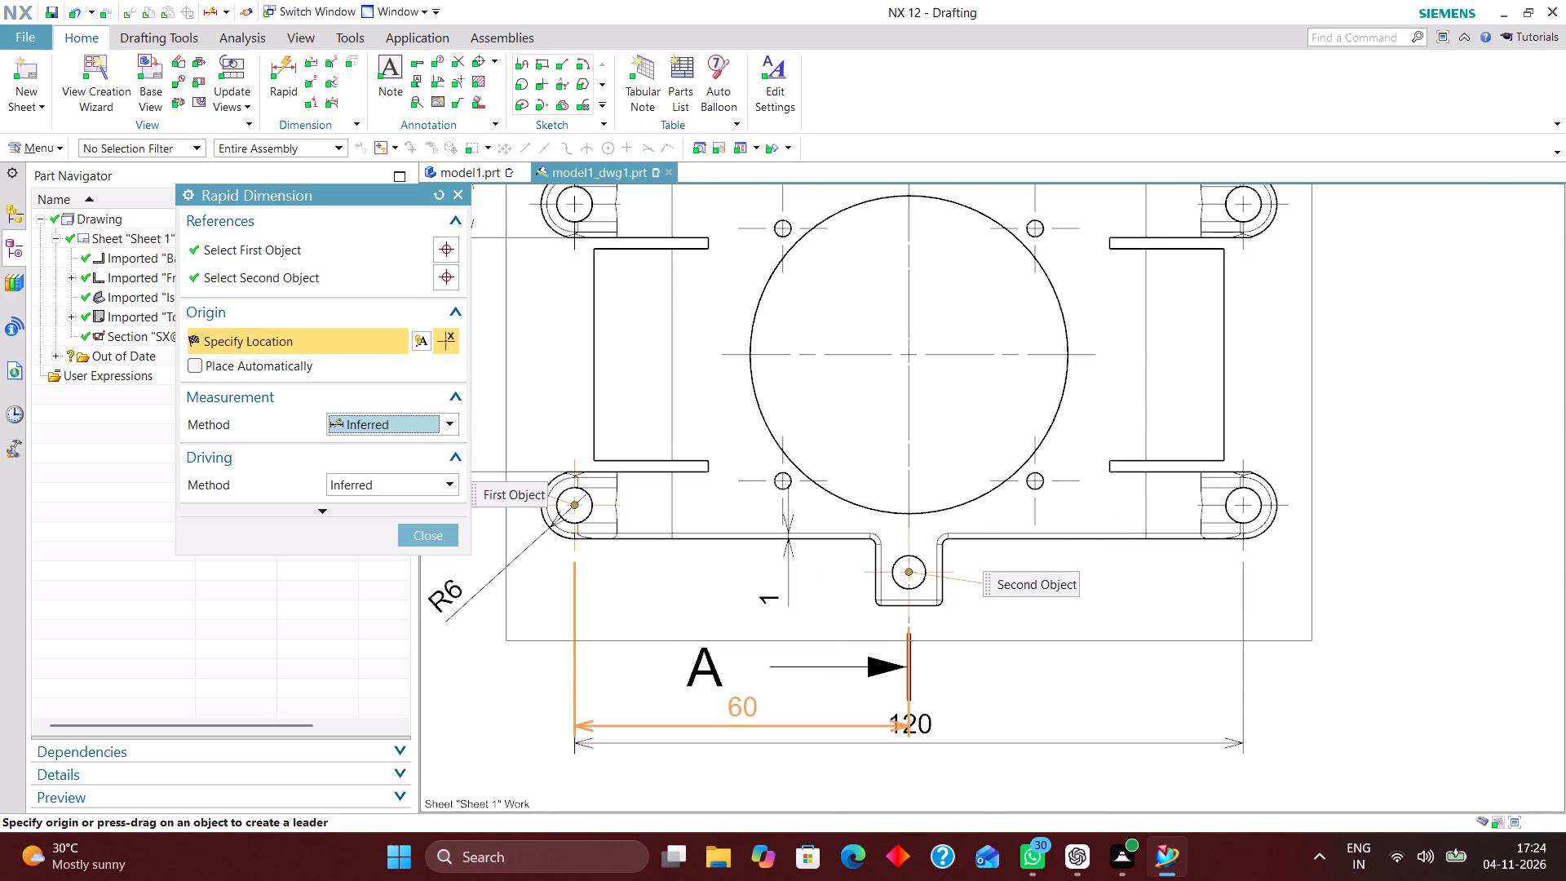
click(742, 699)
Dimension the bottom tab's projection from the body's lower edge to the tab's lower edge, placed to the right of the tab.
scroll(982, 673, down, 1)
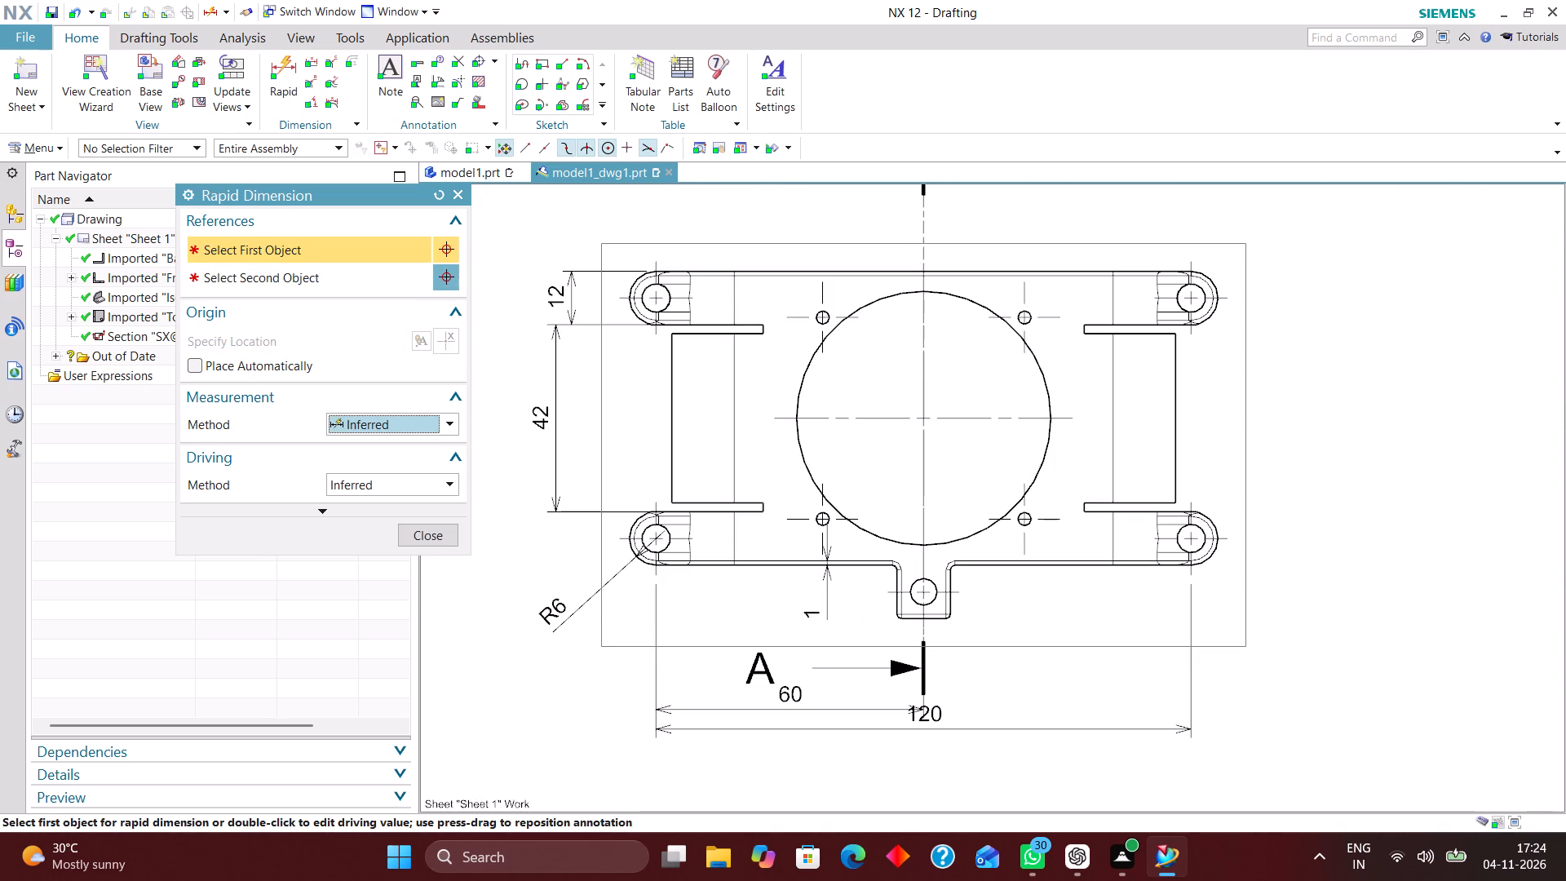
scroll(967, 582, up, 6)
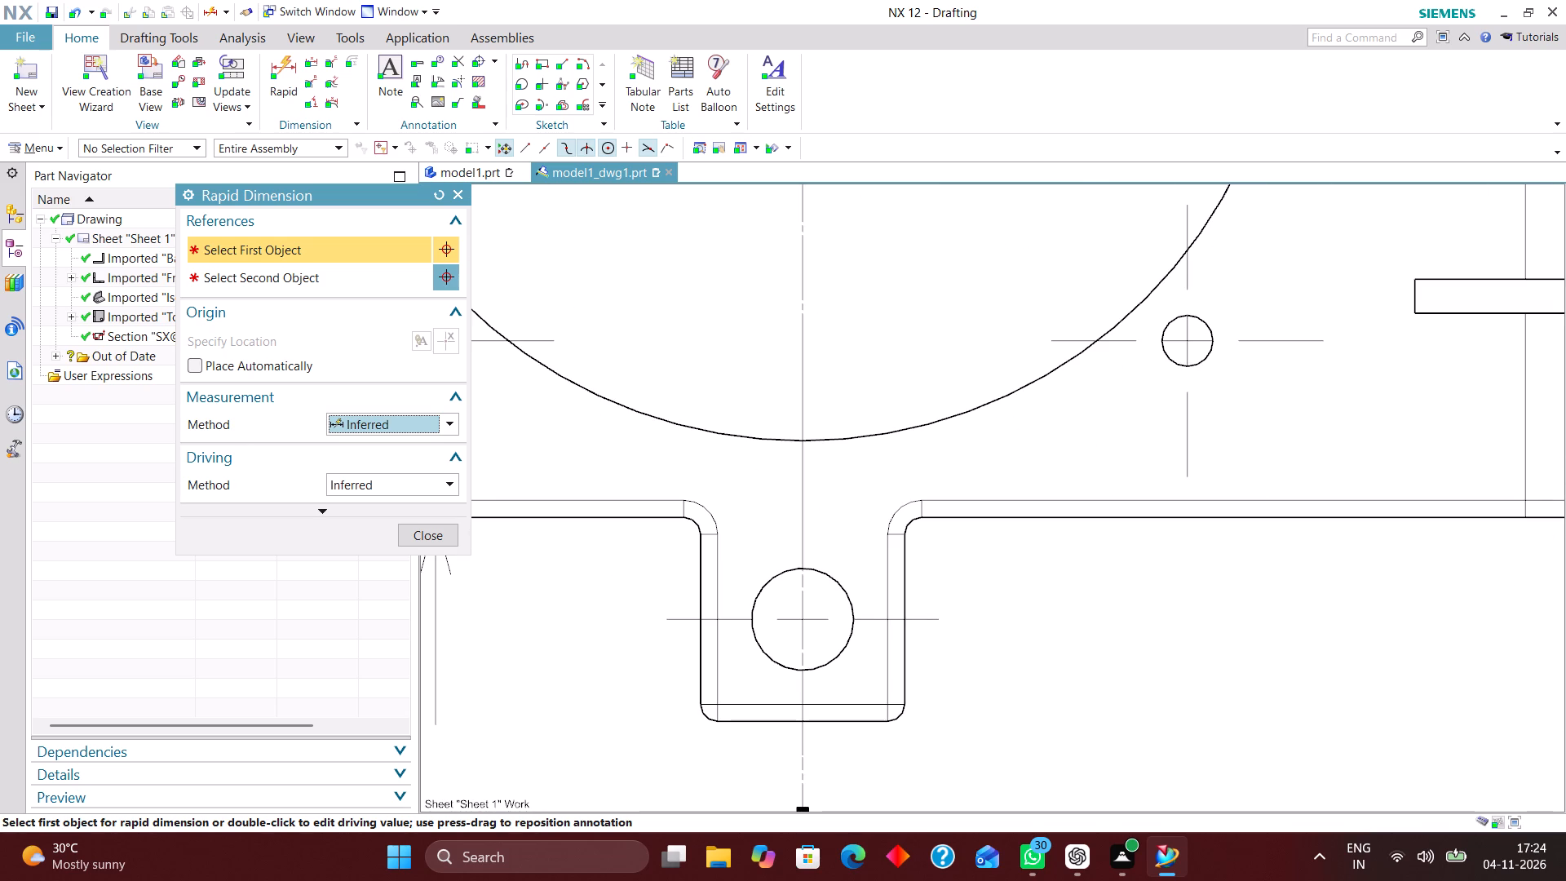
click(882, 724)
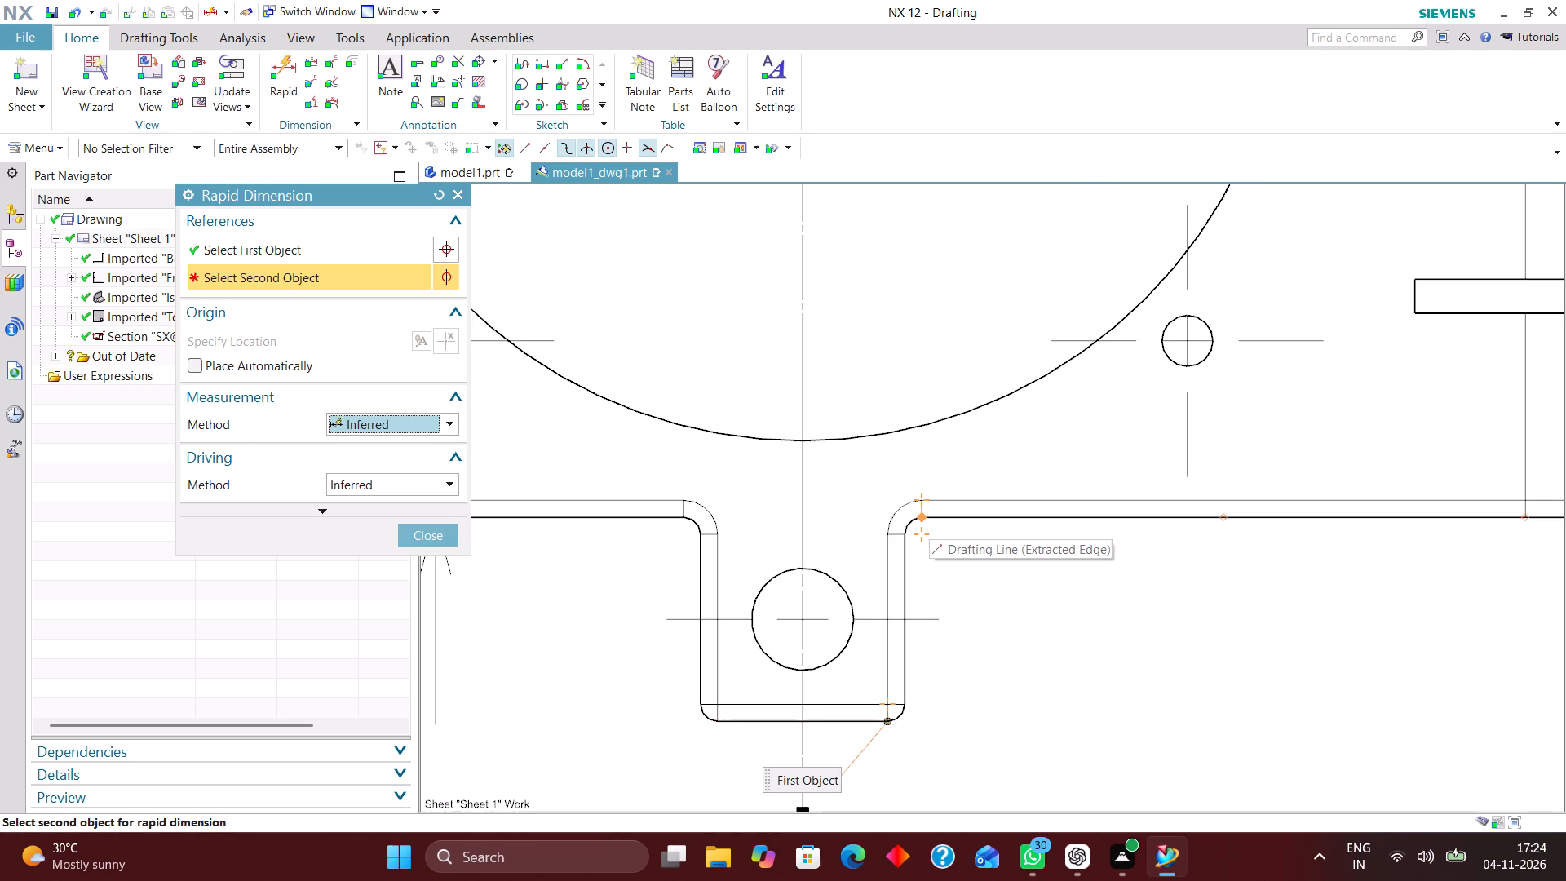
click(924, 518)
click(1090, 611)
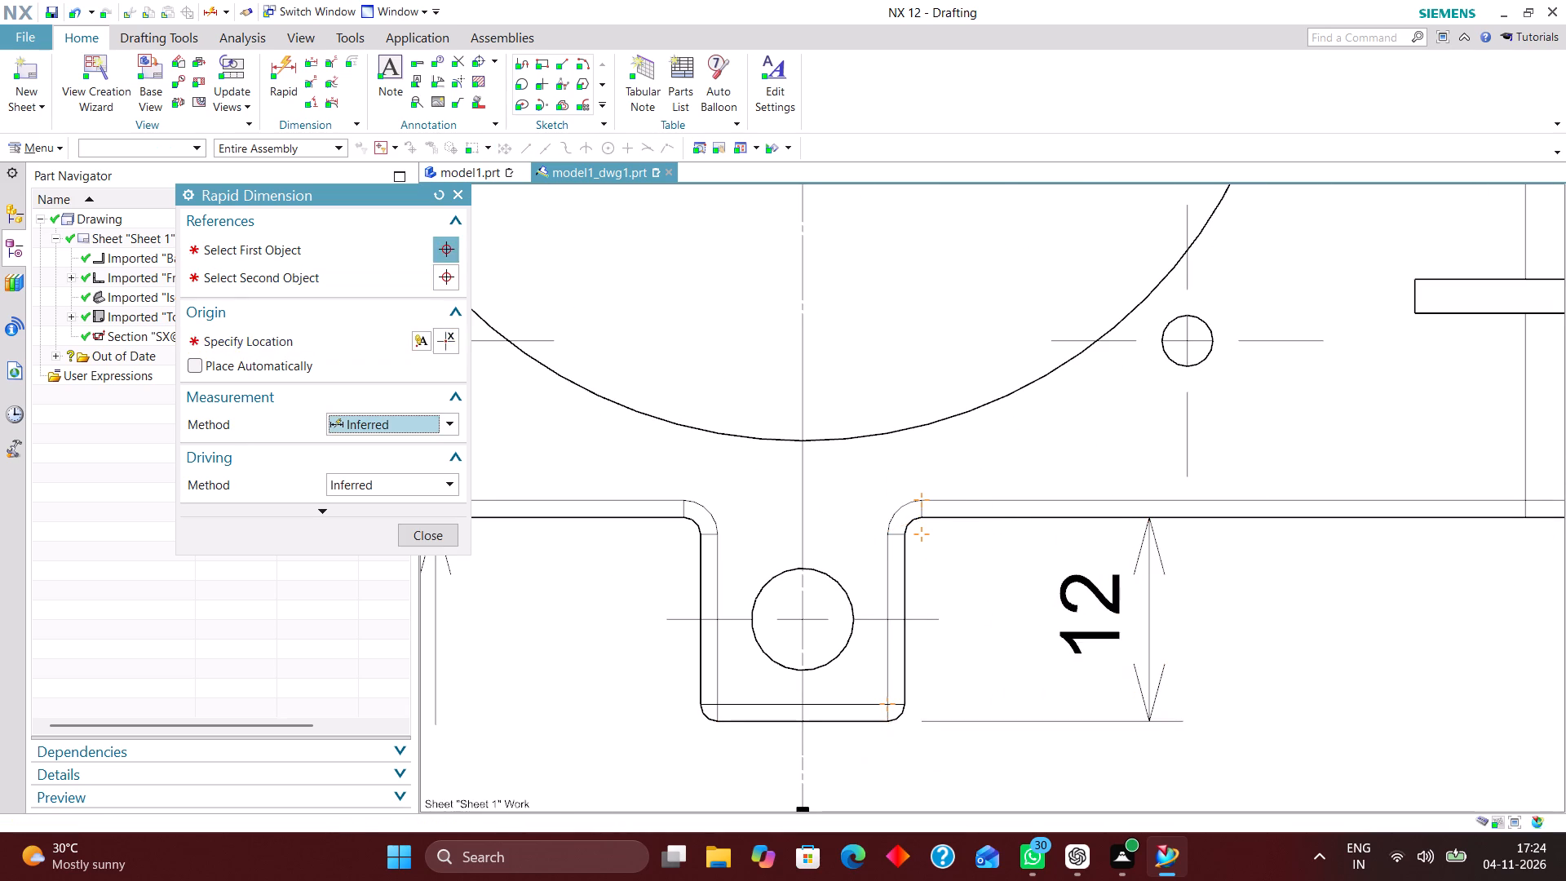
Dimension horizontally from the inner end of the upper-right strip to the upper-right lug's outermost point, placed above the top view.
scroll(913, 608, down, 8)
scroll(978, 625, up, 2)
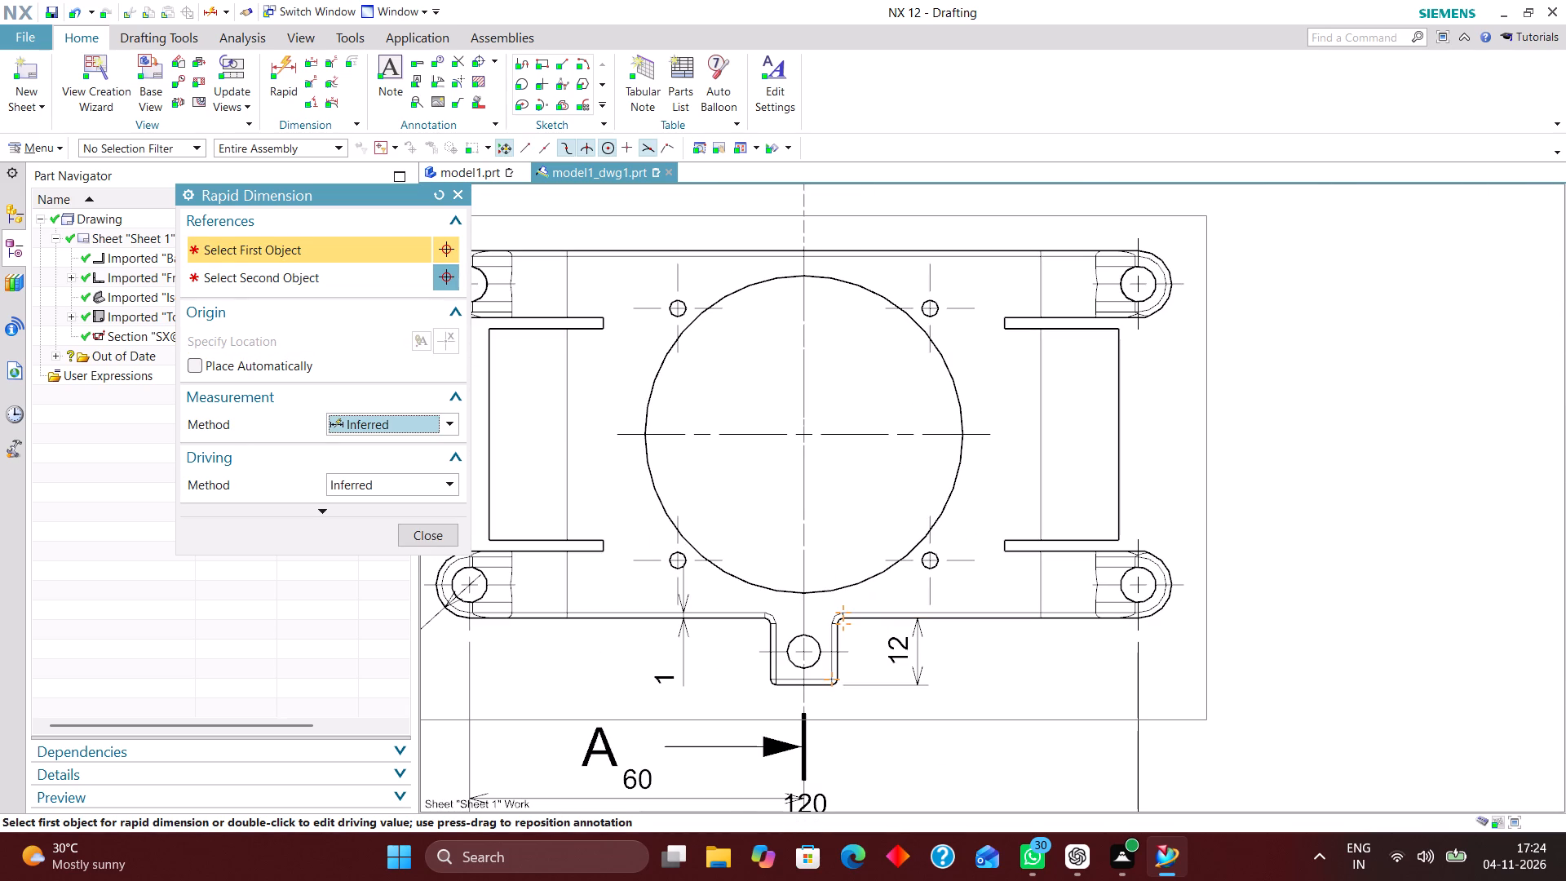
scroll(914, 735, down, 2)
scroll(978, 443, up, 6)
click(954, 547)
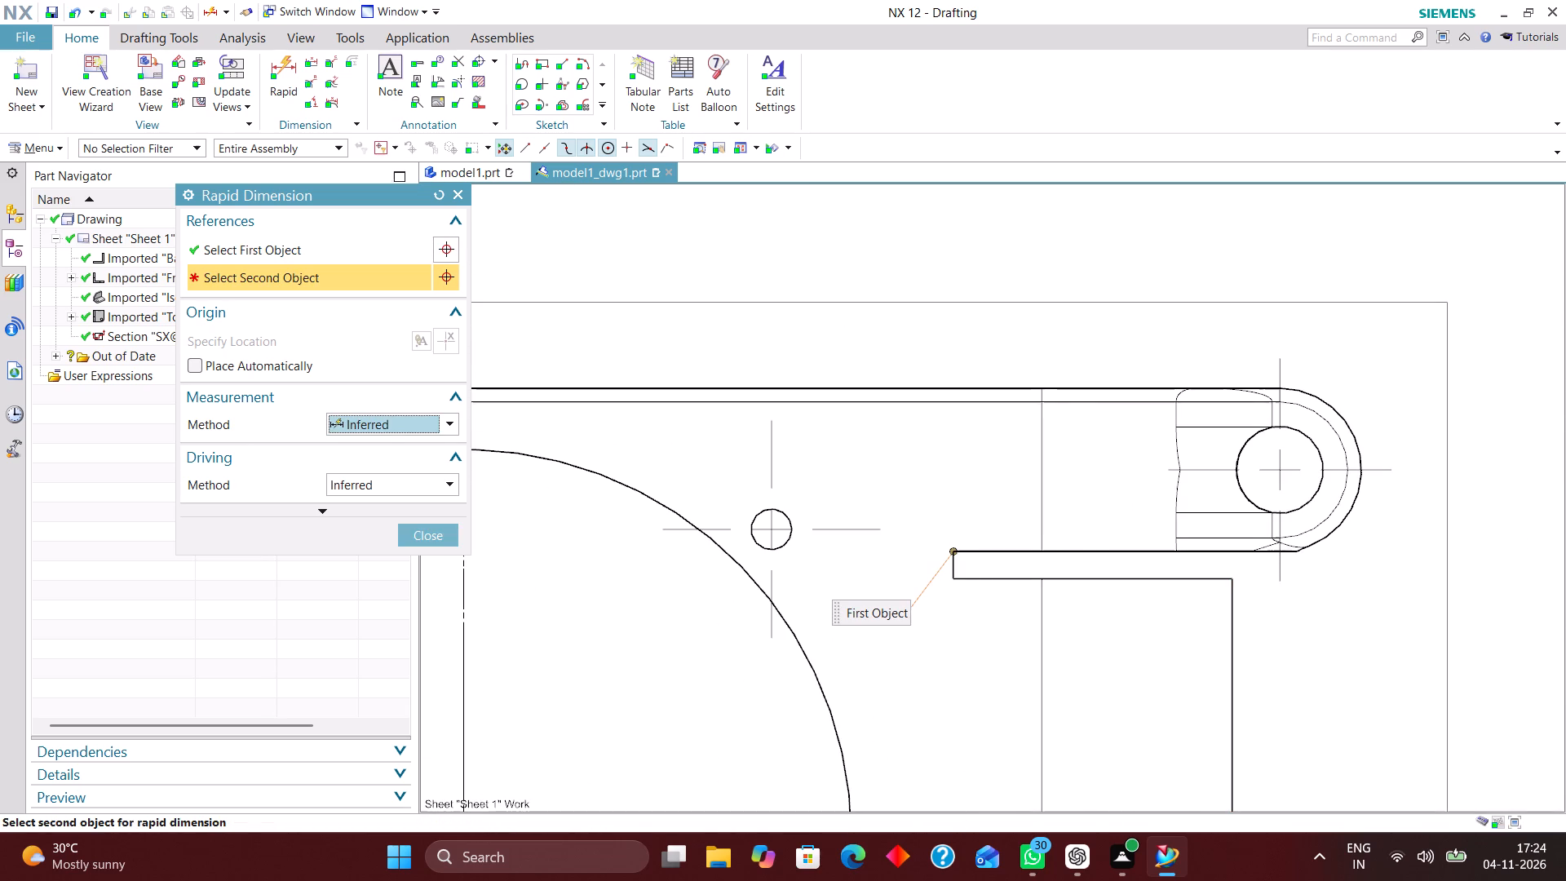
click(1365, 467)
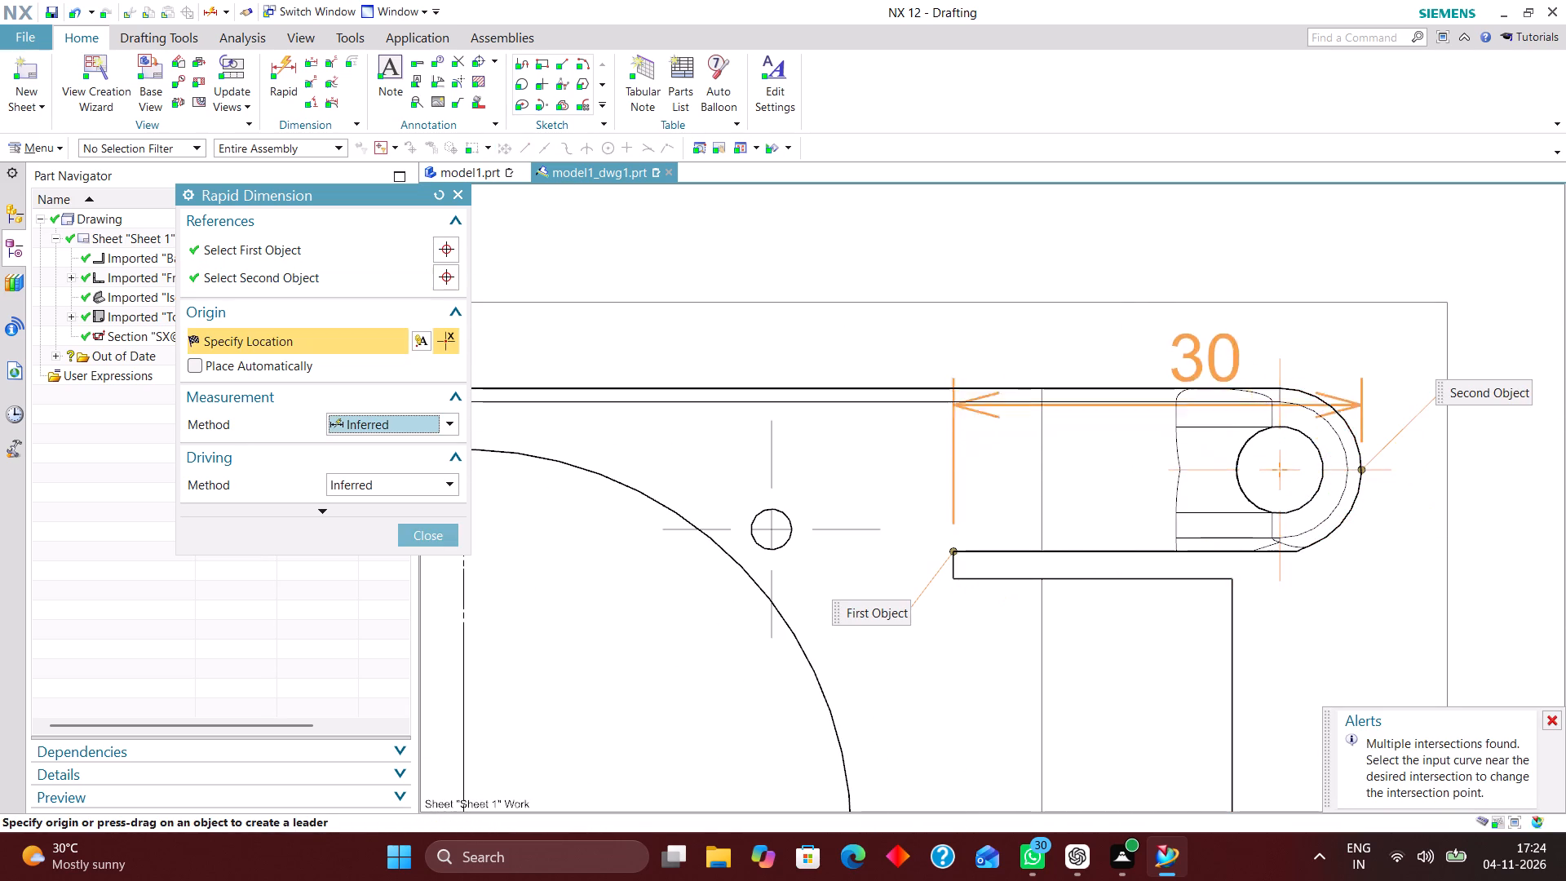
scroll(1176, 371, down, 3)
click(1156, 210)
Dimension the thickness of the upper-right strip beneath the lug, placing the text outside the top view's right side.
scroll(1160, 405, down, 3)
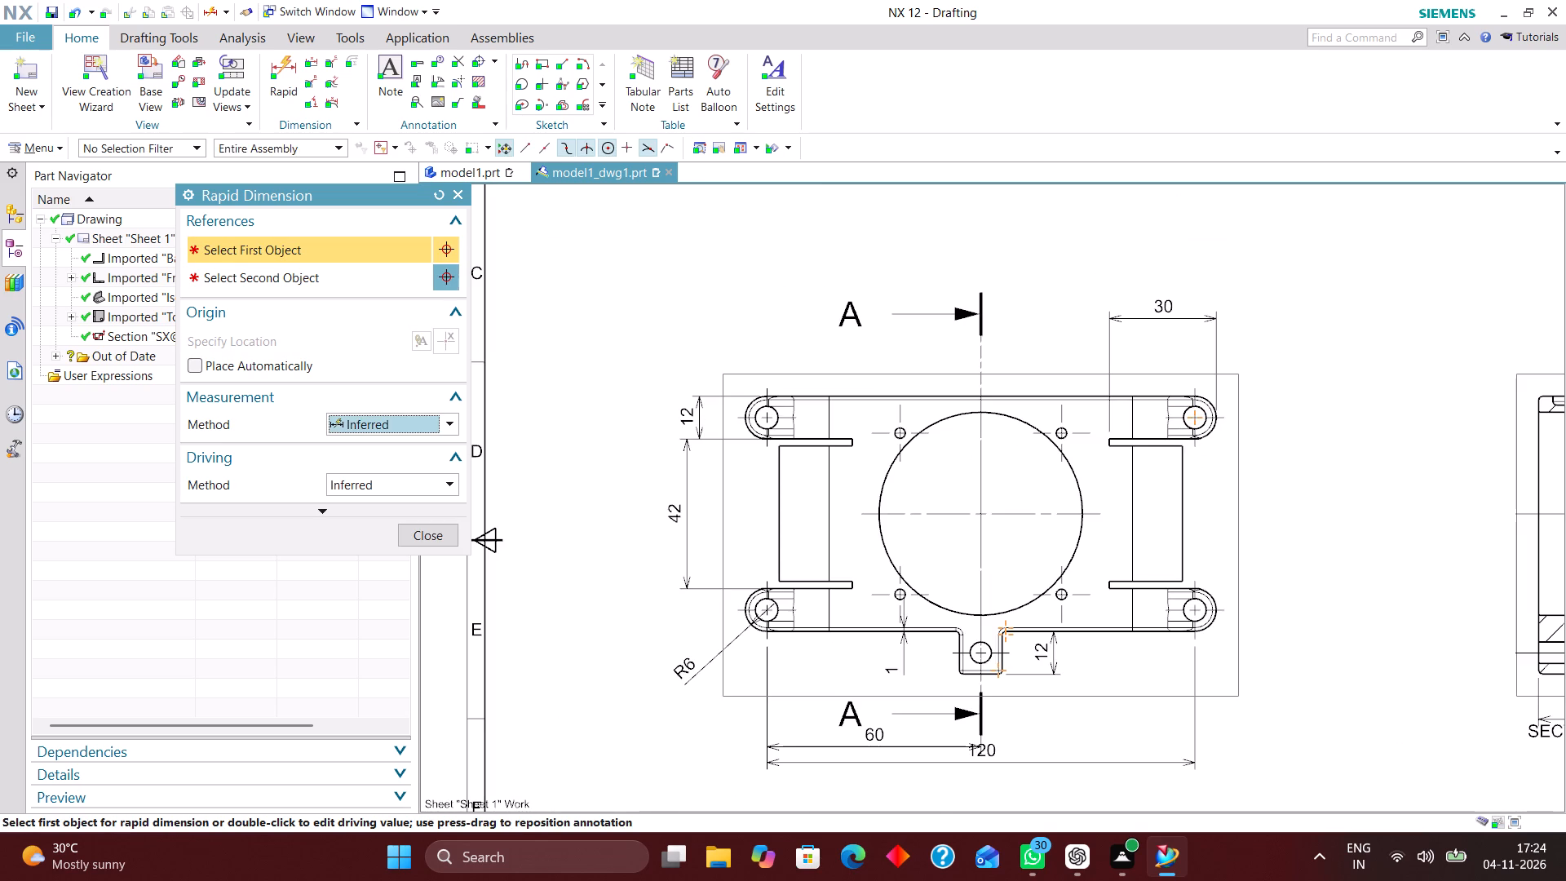
scroll(1212, 459, up, 10)
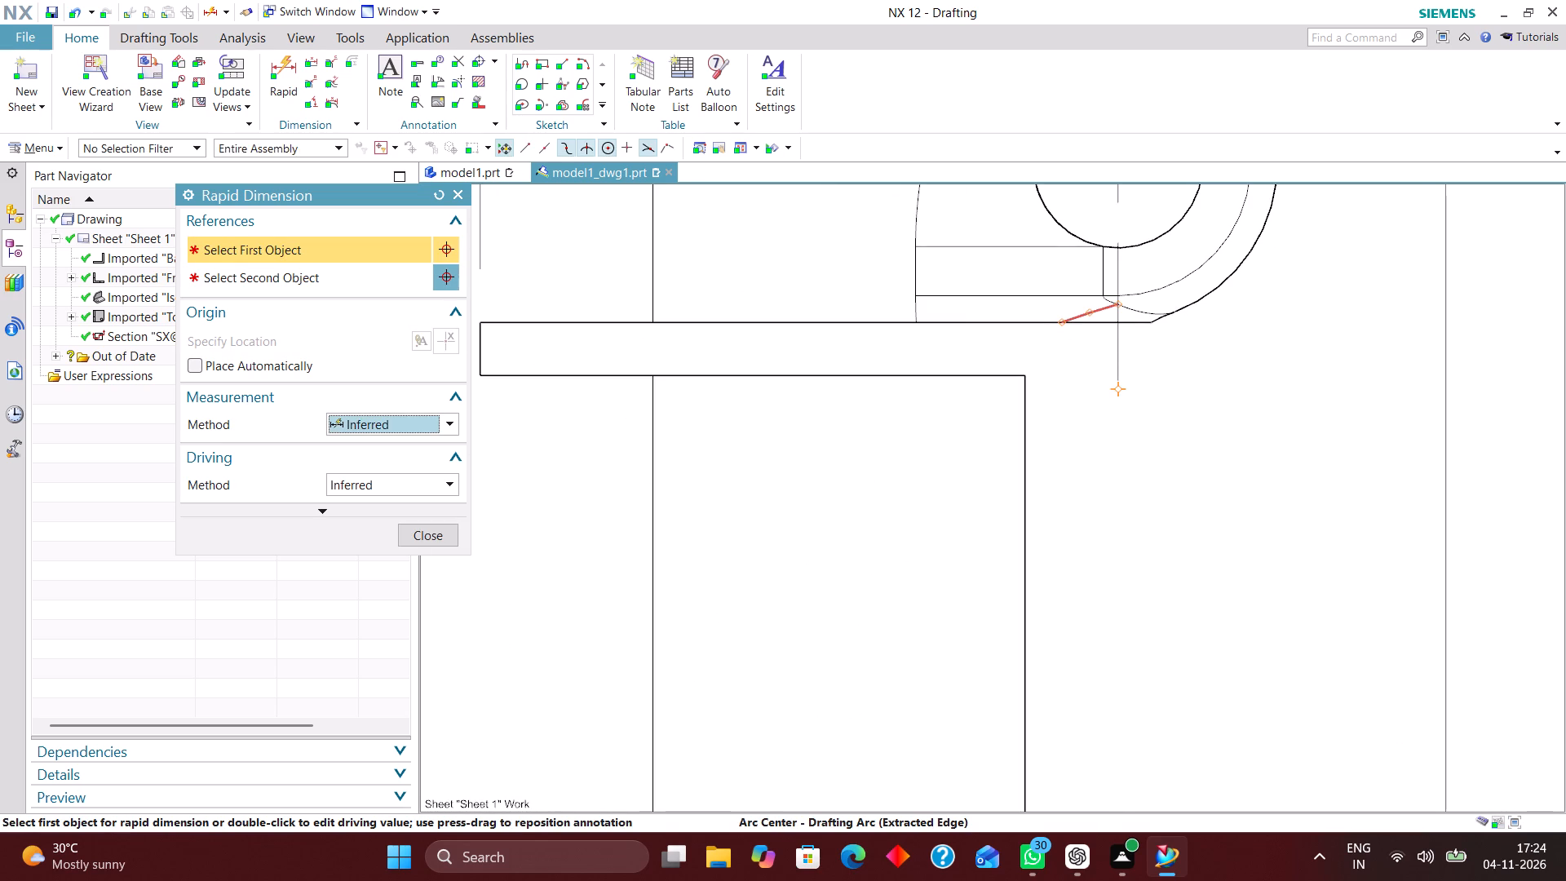
click(1063, 321)
click(1025, 376)
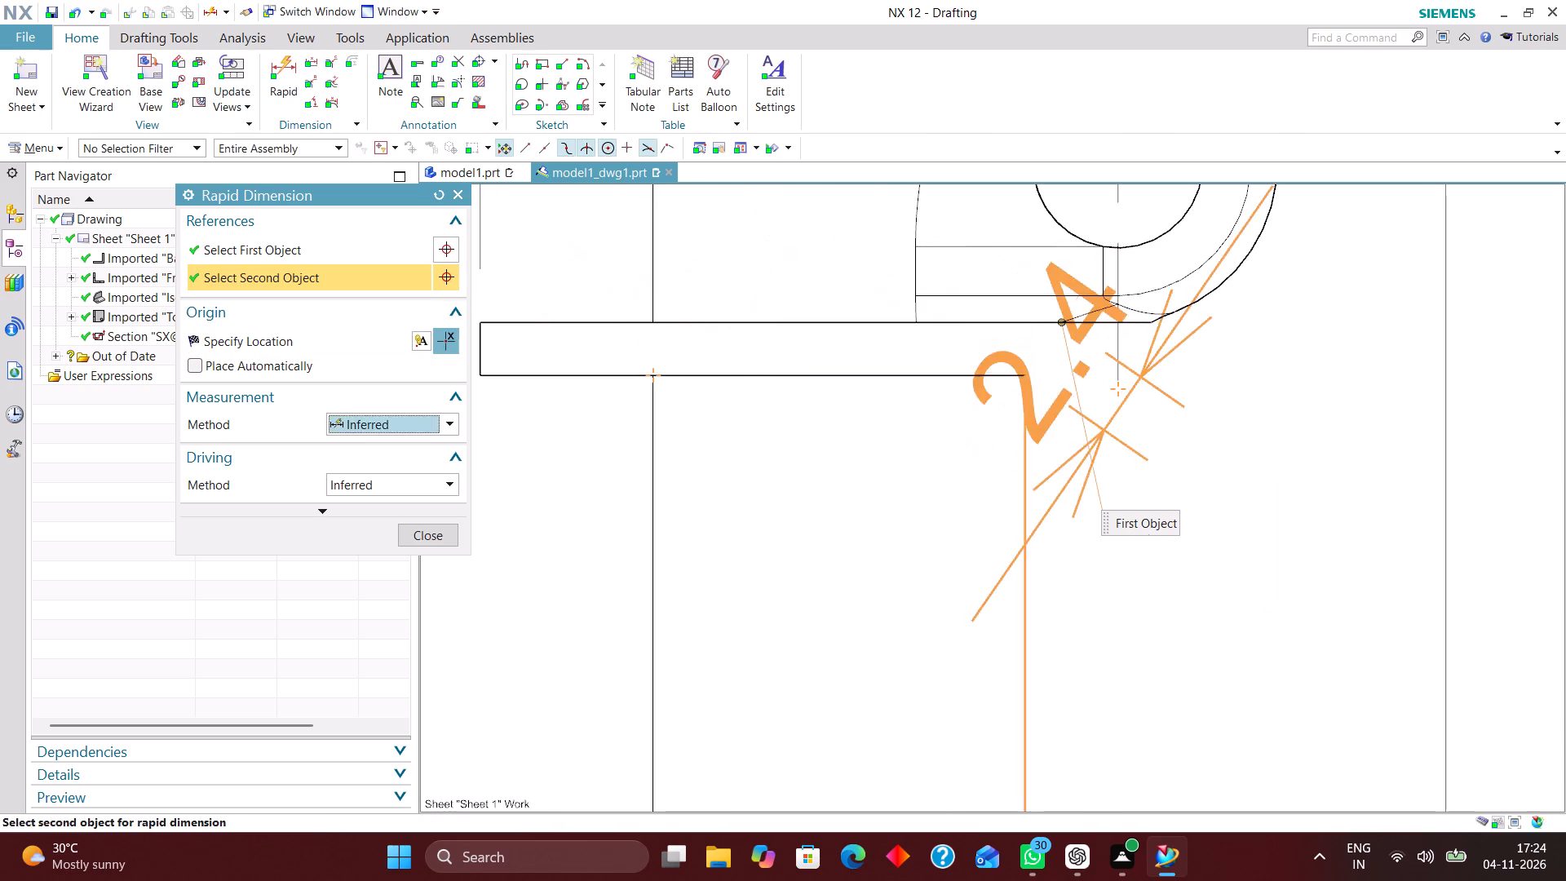
scroll(1172, 475, down, 4)
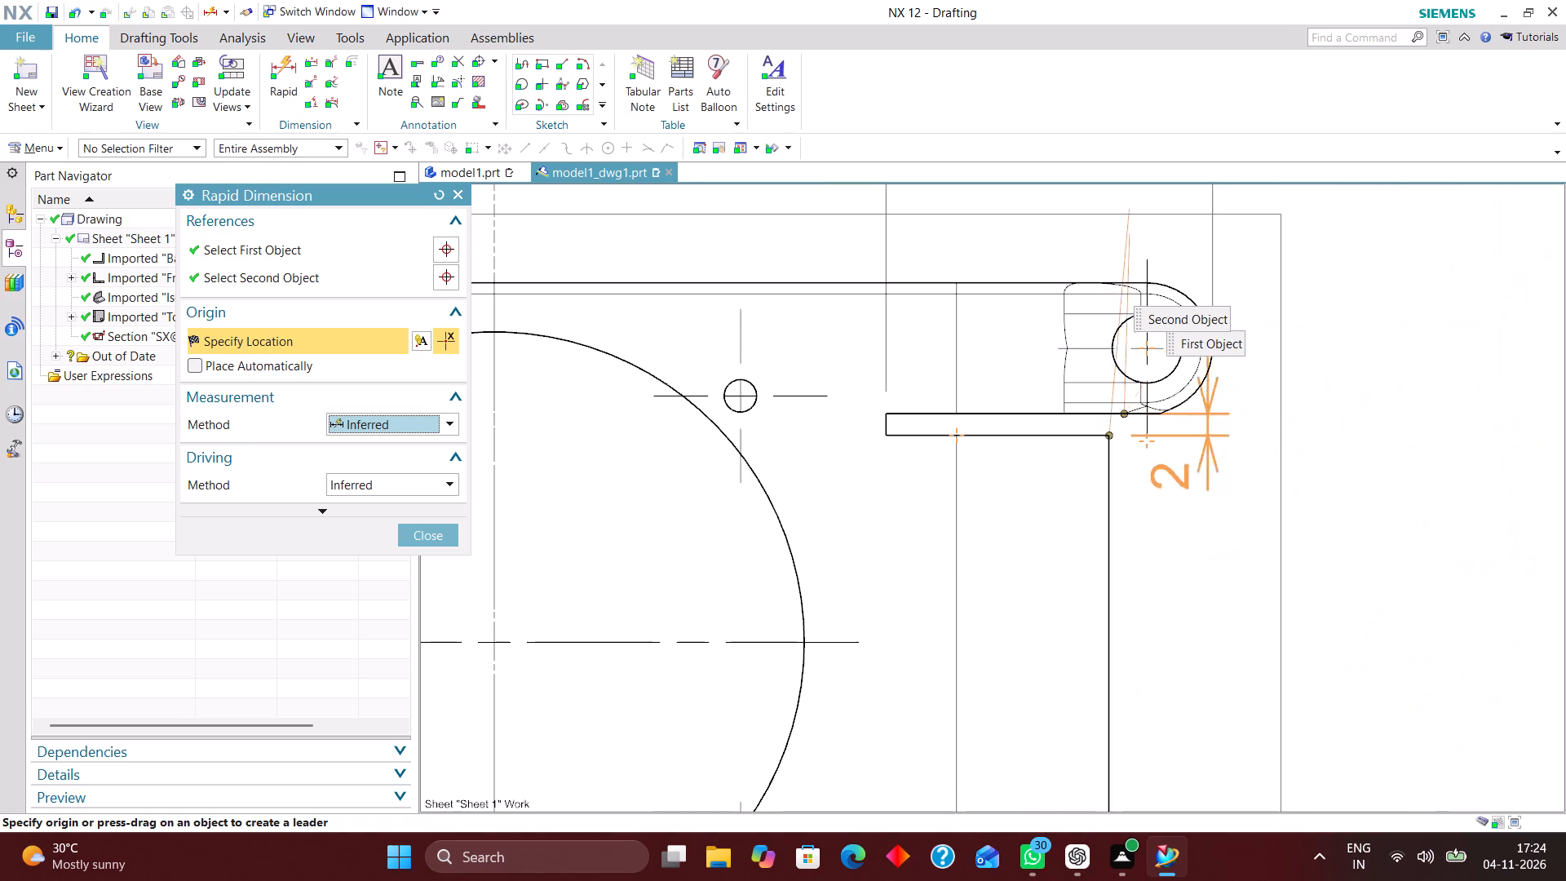
click(1454, 538)
Dimension vertically from the upper-right lug's top edge to the lower-right lug's bottom edge, placed beyond the strip-thickness dimension in the top view.
scroll(1319, 380, down, 5)
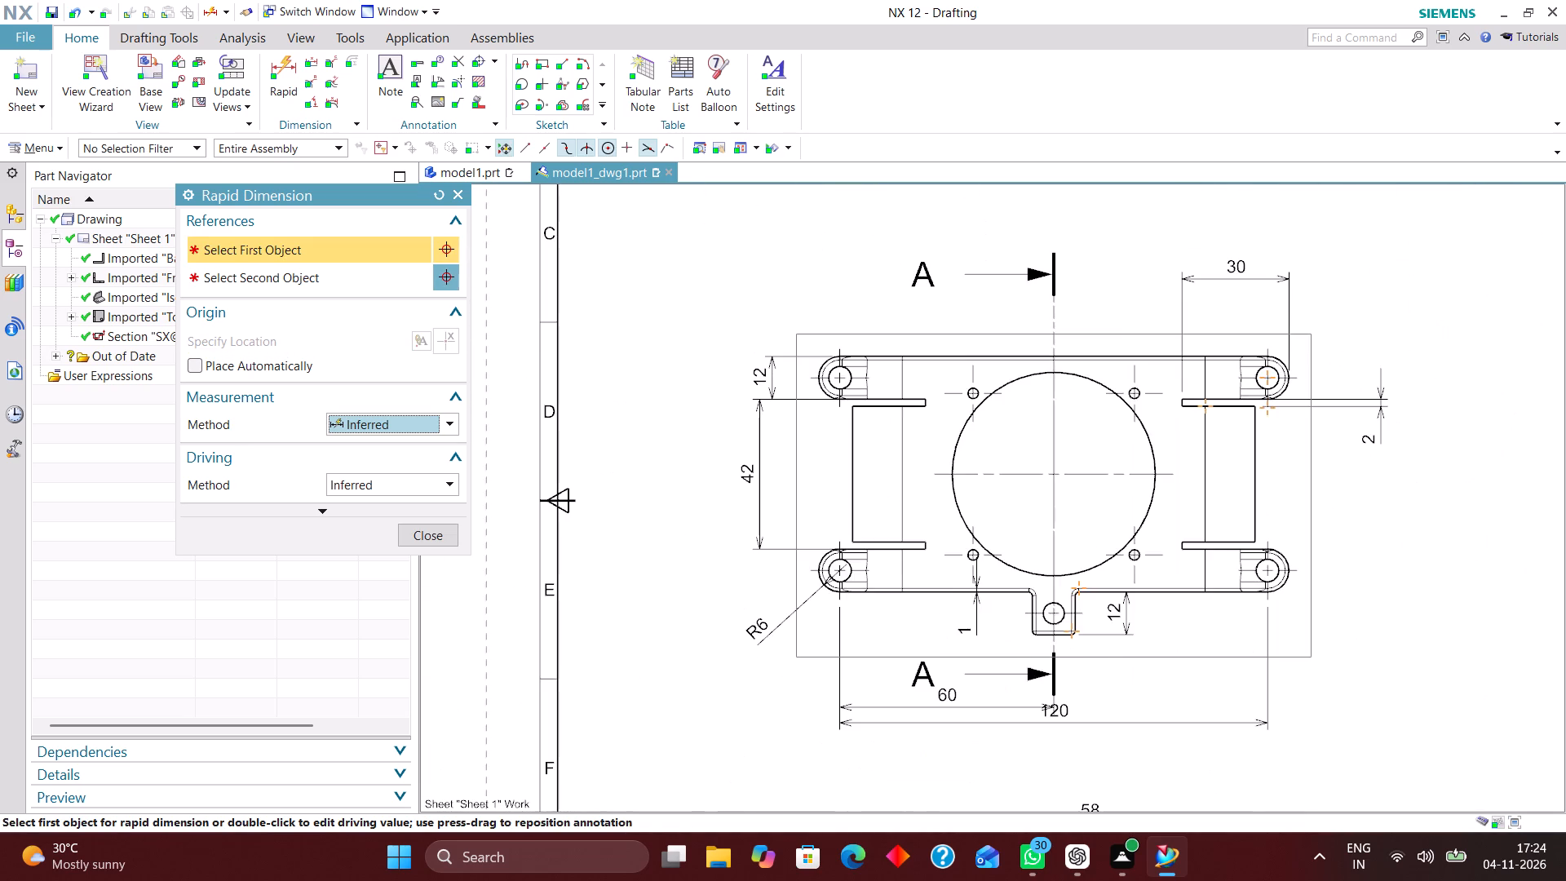
scroll(1285, 495, up, 4)
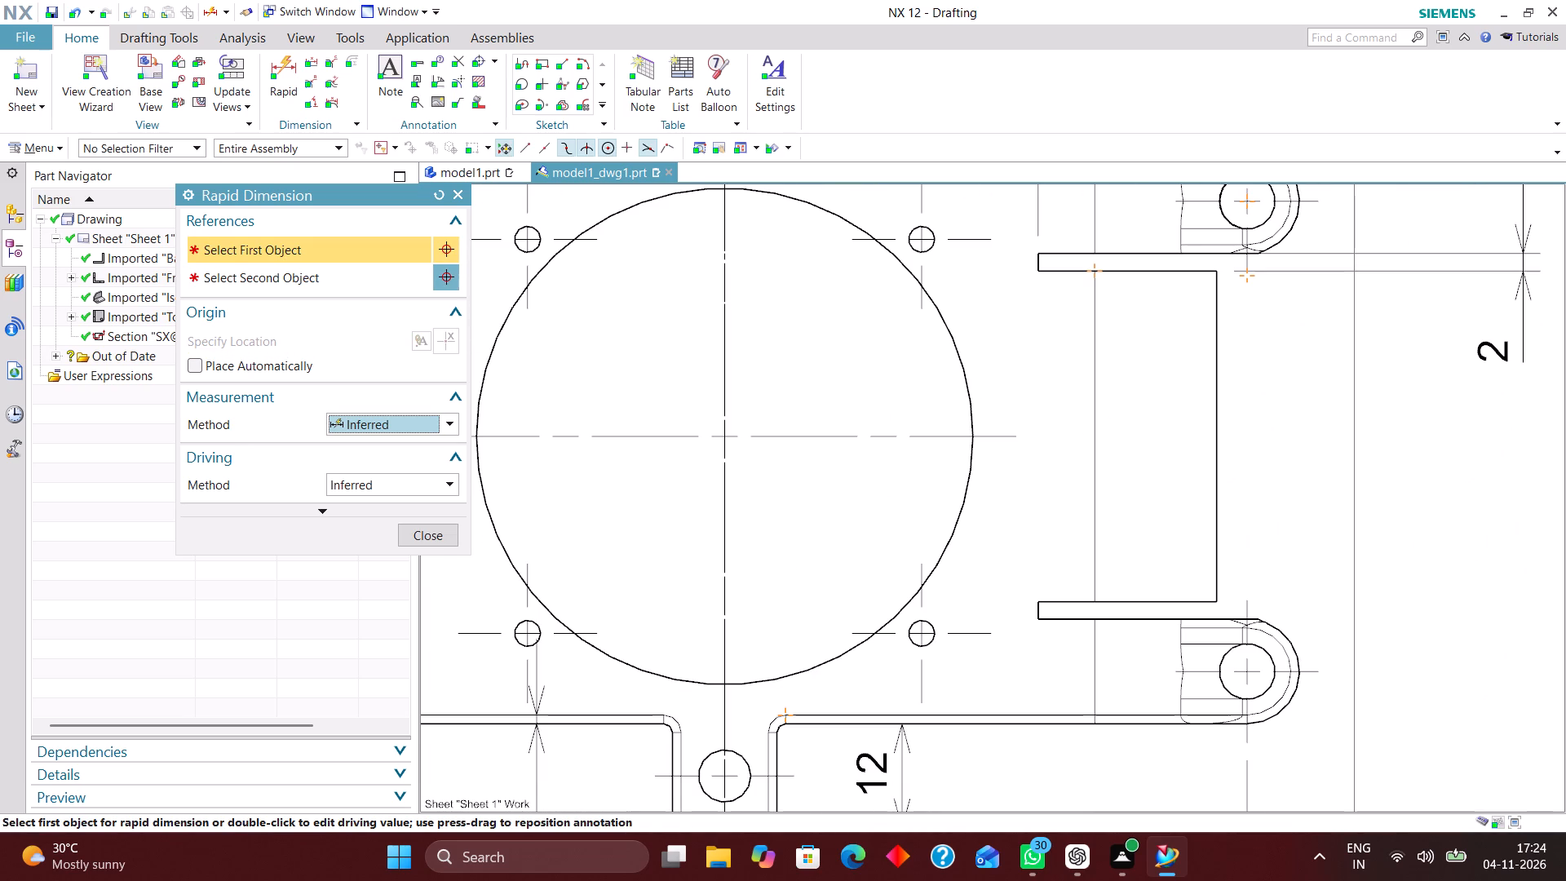
scroll(1180, 480, down, 2)
scroll(1201, 269, up, 4)
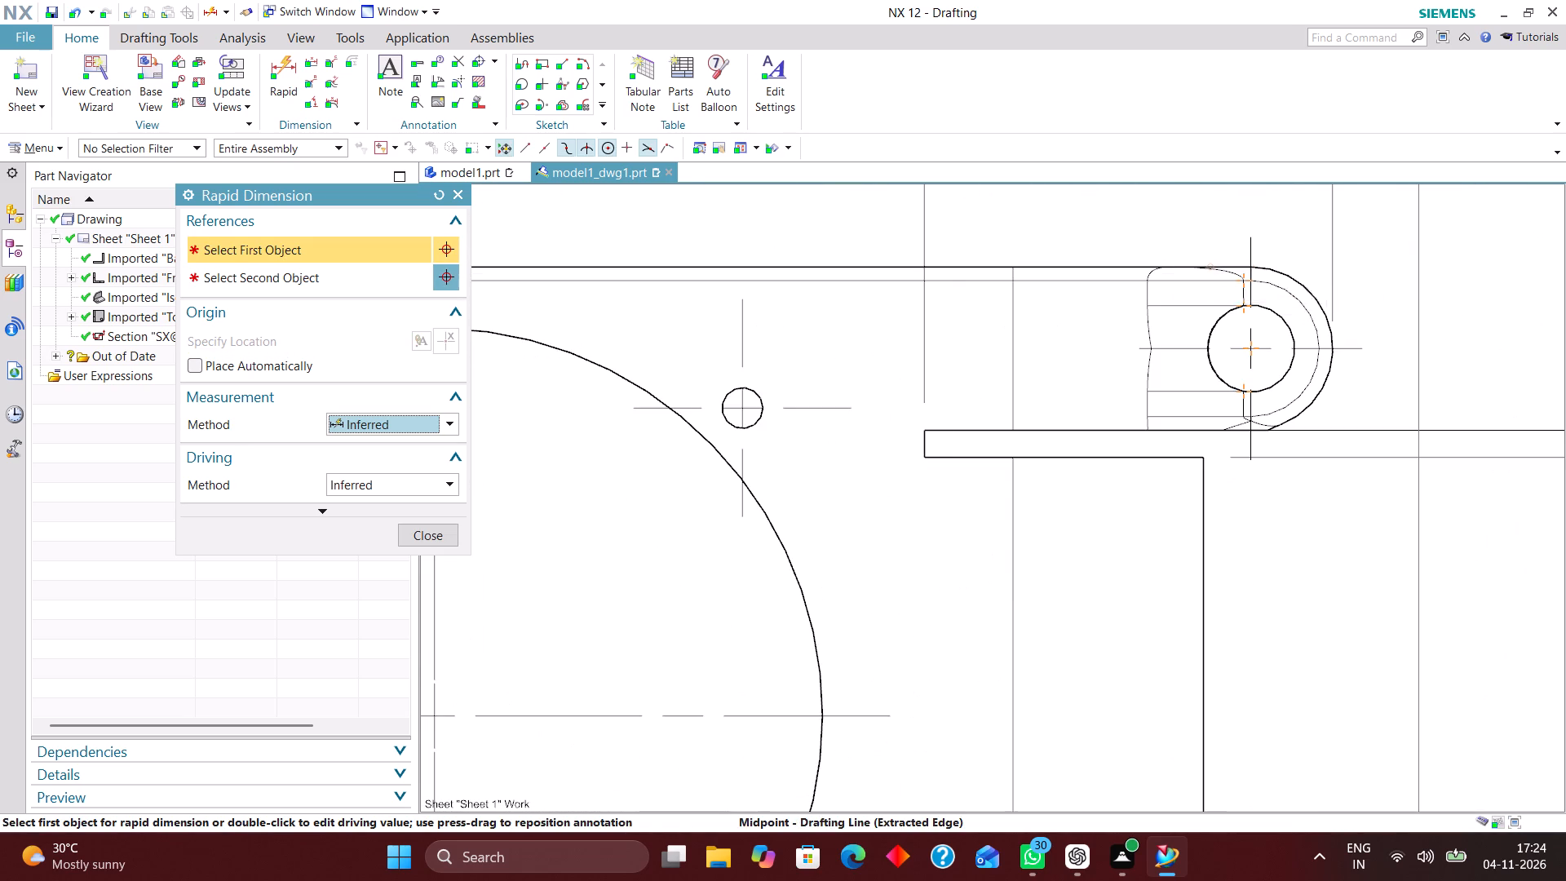
scroll(1244, 262, up, 3)
click(1255, 269)
scroll(1152, 232, down, 9)
scroll(1200, 575, up, 5)
scroll(1168, 517, up, 5)
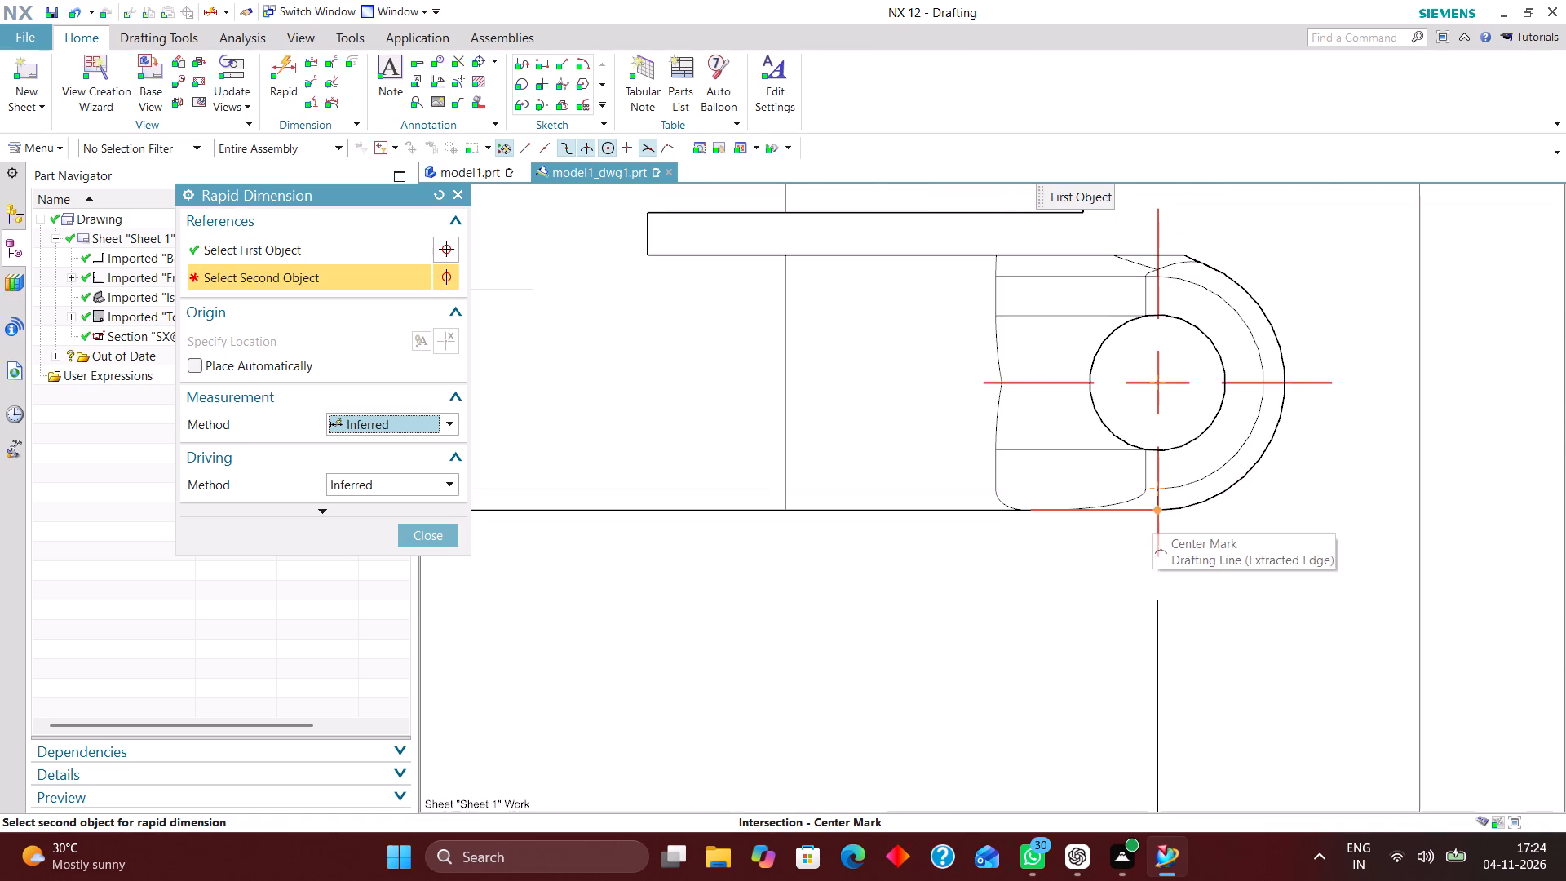
click(1148, 513)
scroll(1165, 527, down, 10)
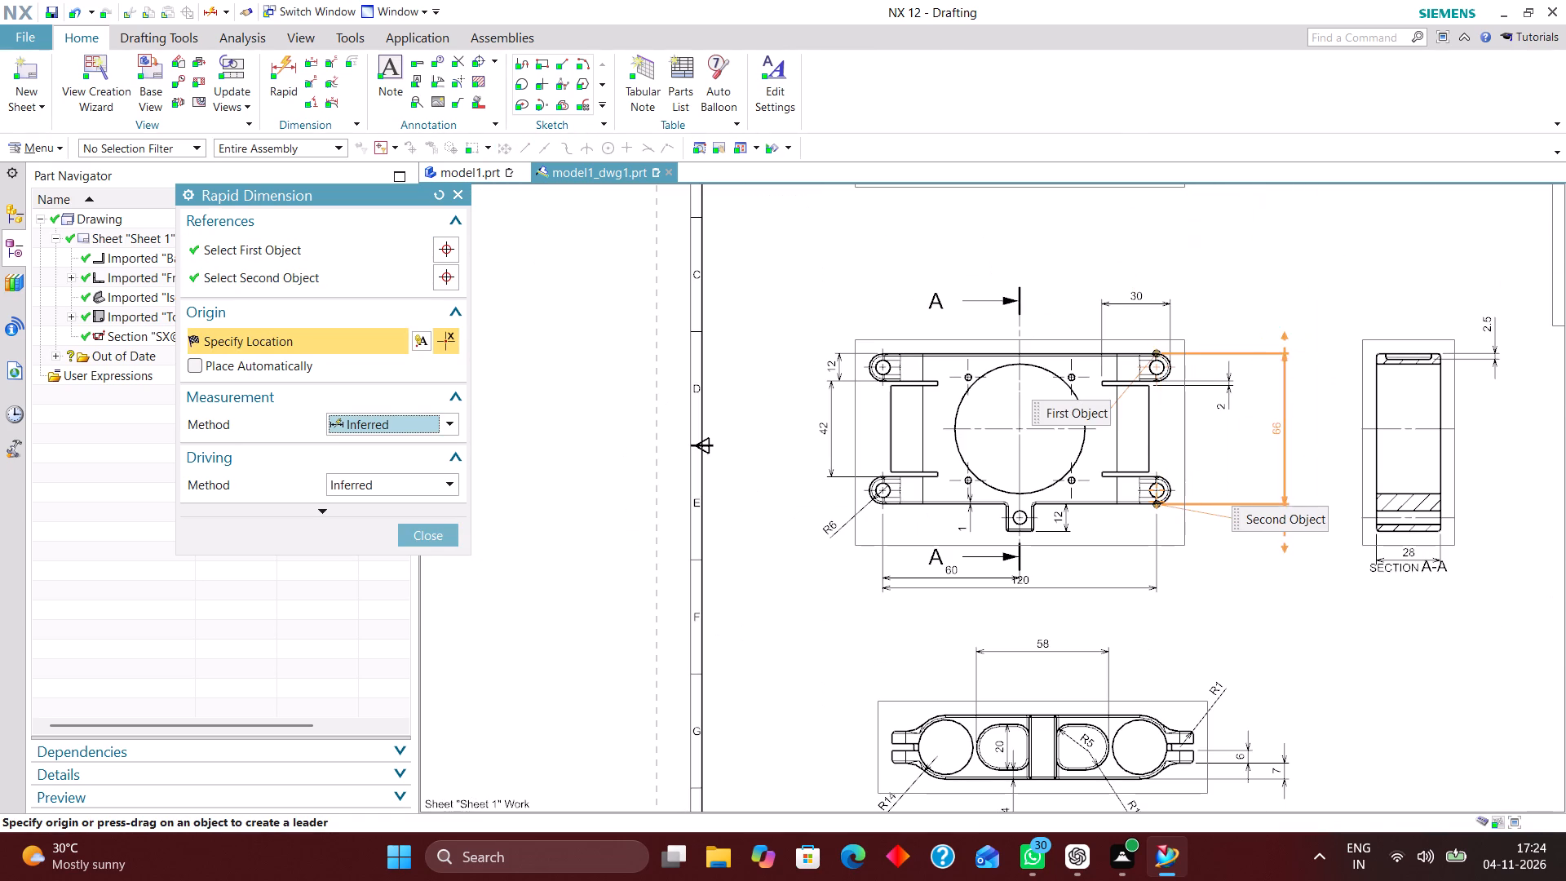
click(1247, 438)
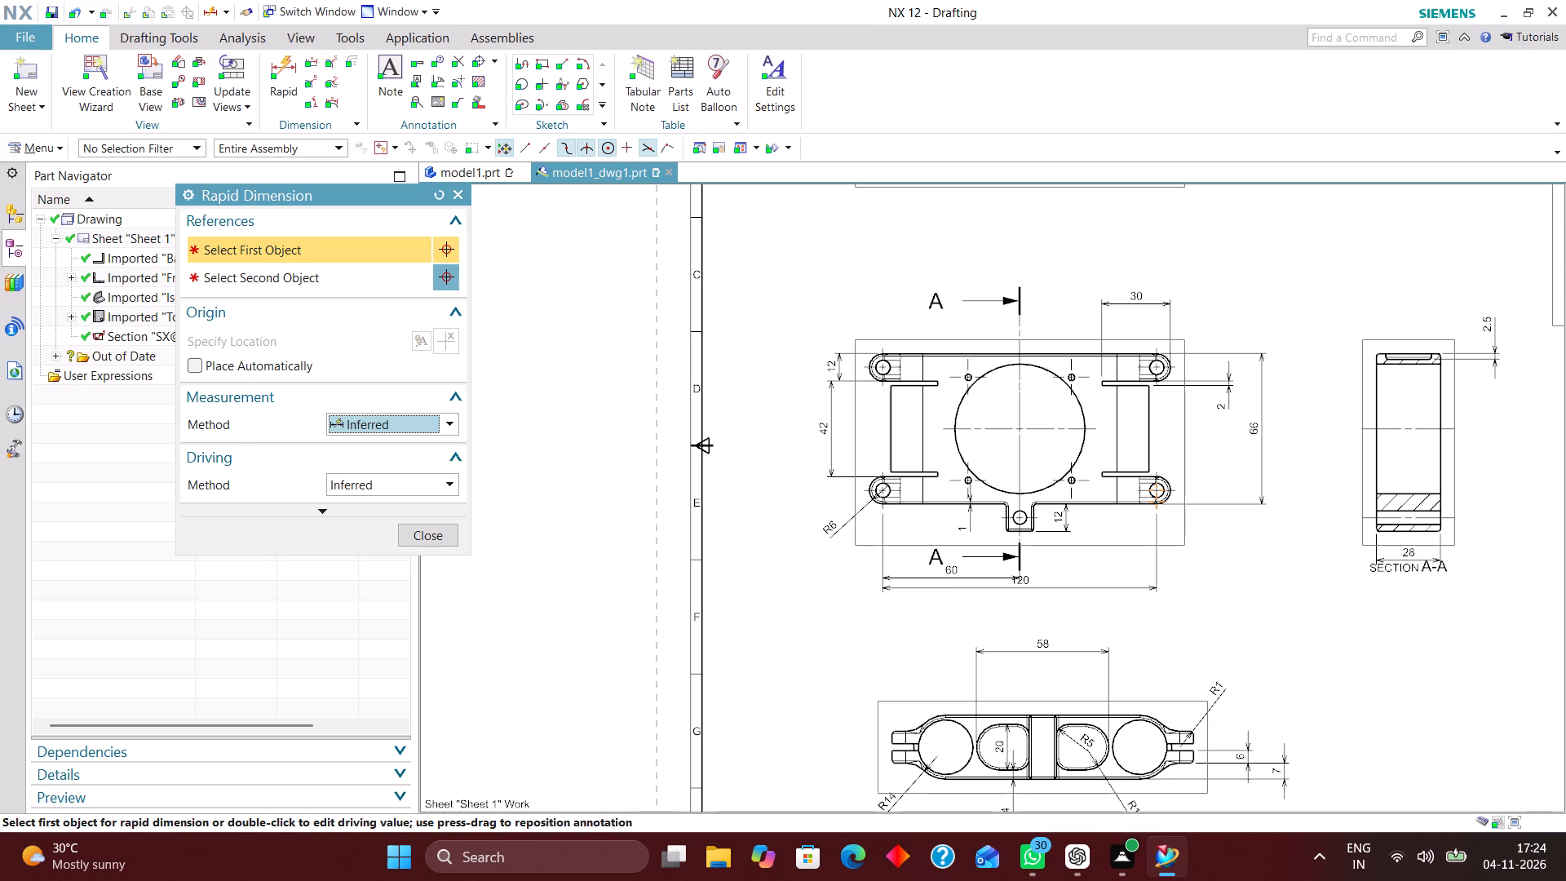
Add Center Marks to both large bores in the back view above the top view.
scroll(1205, 552, down, 4)
scroll(1250, 421, up, 4)
scroll(1106, 412, down, 2)
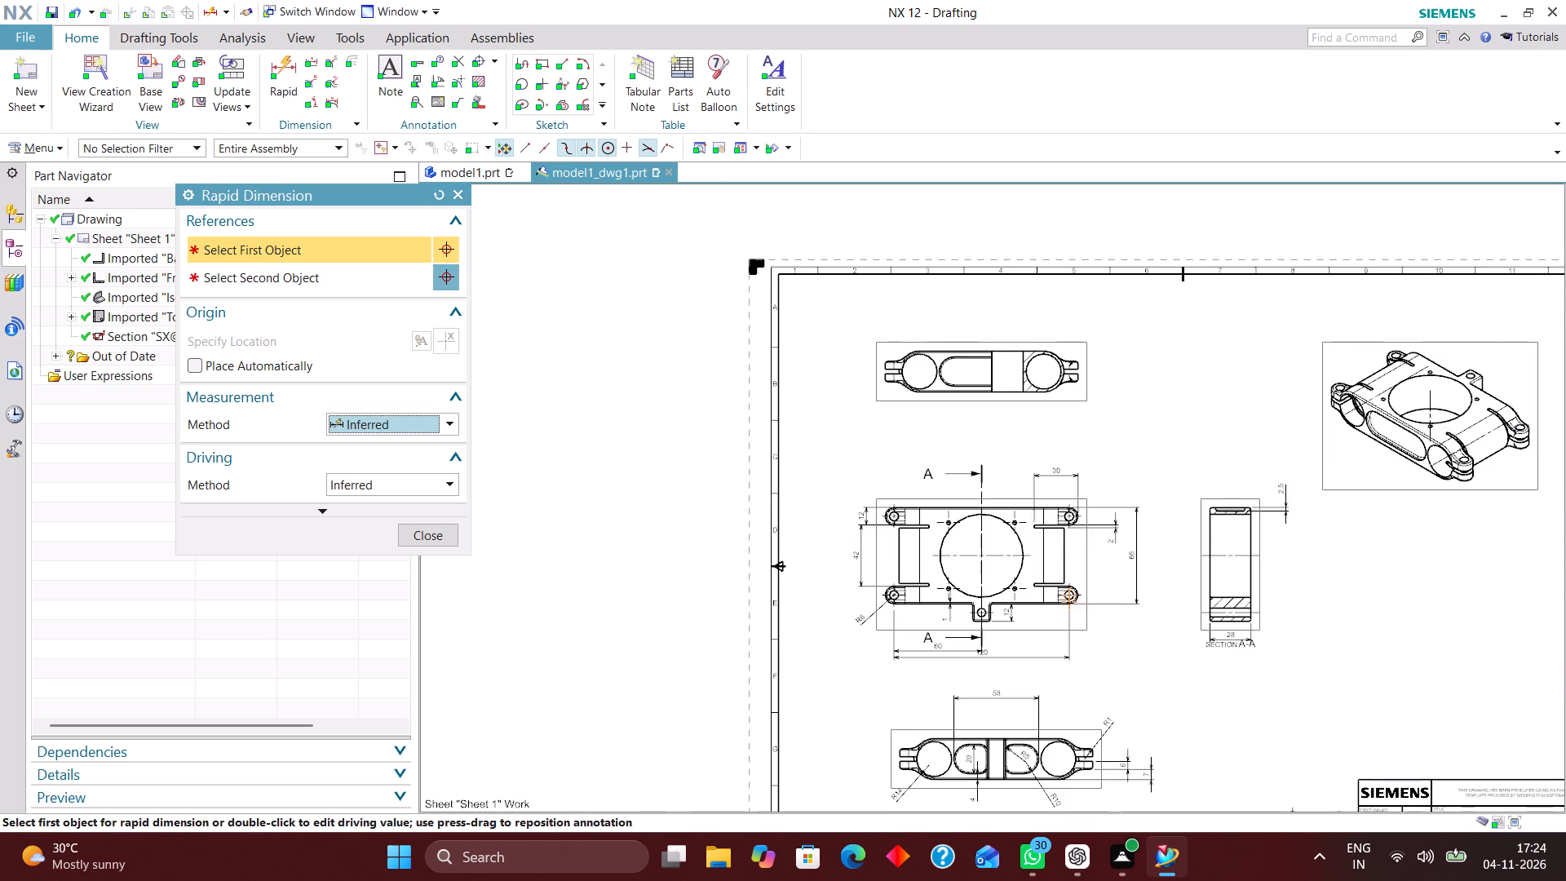
scroll(1122, 387, up, 3)
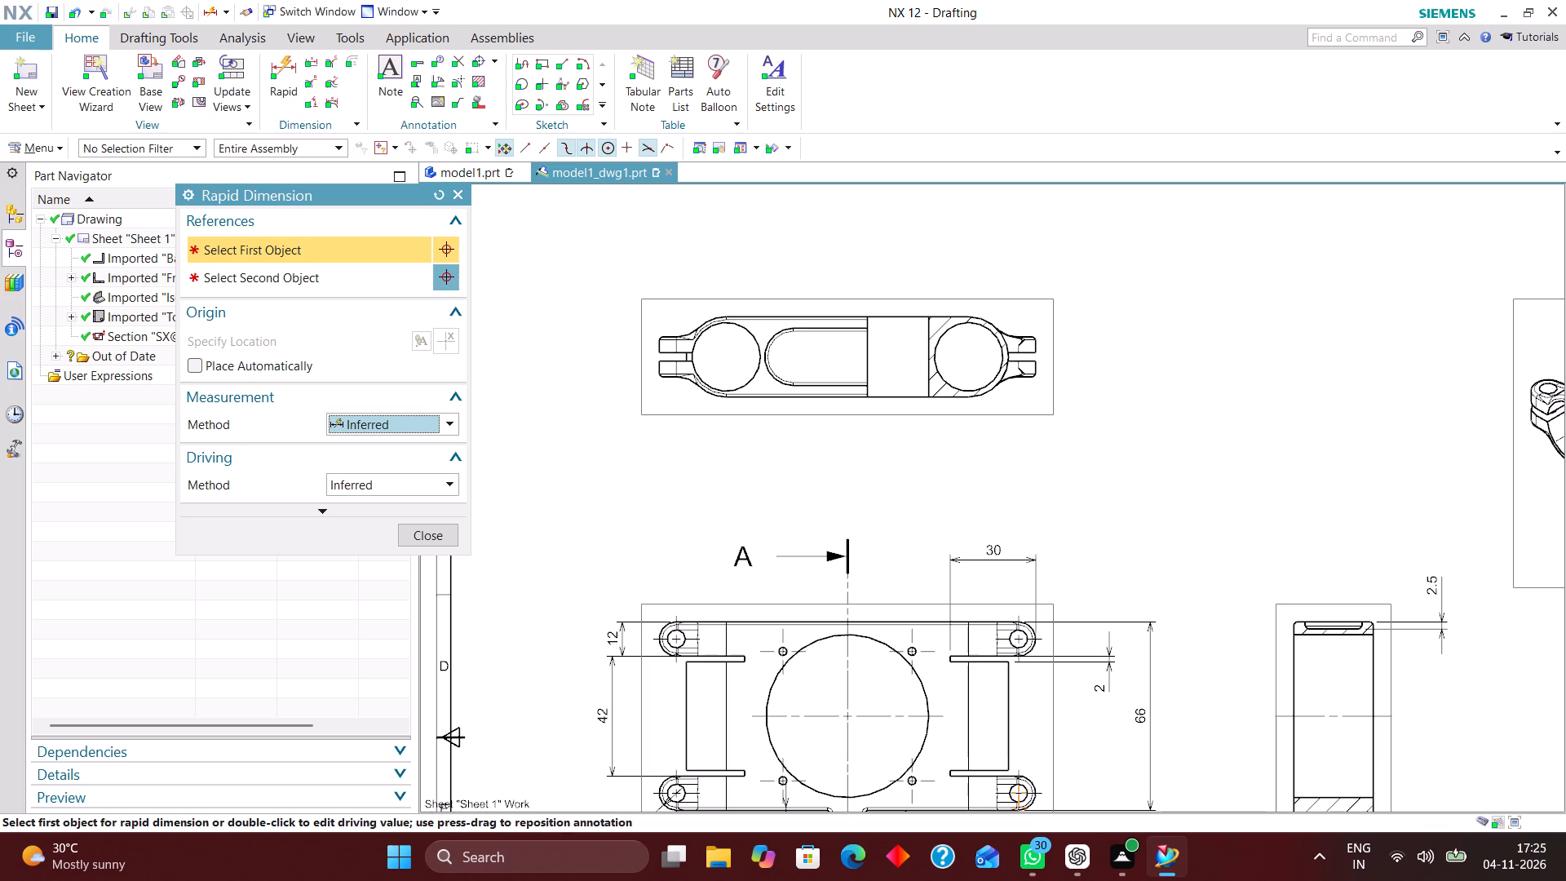
scroll(736, 444, up, 2)
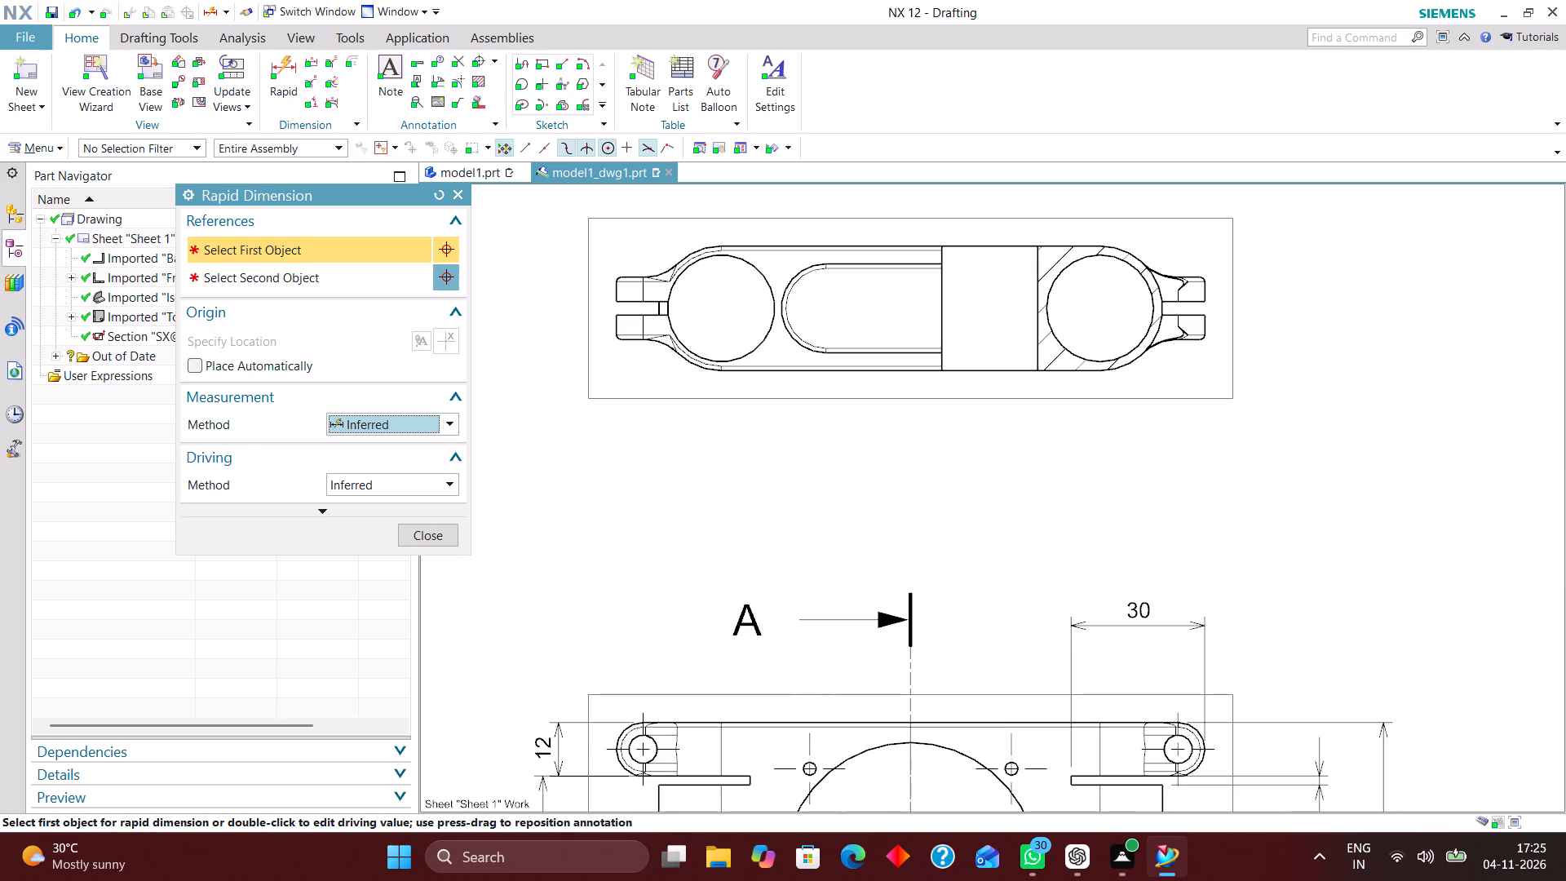
scroll(750, 317, up, 3)
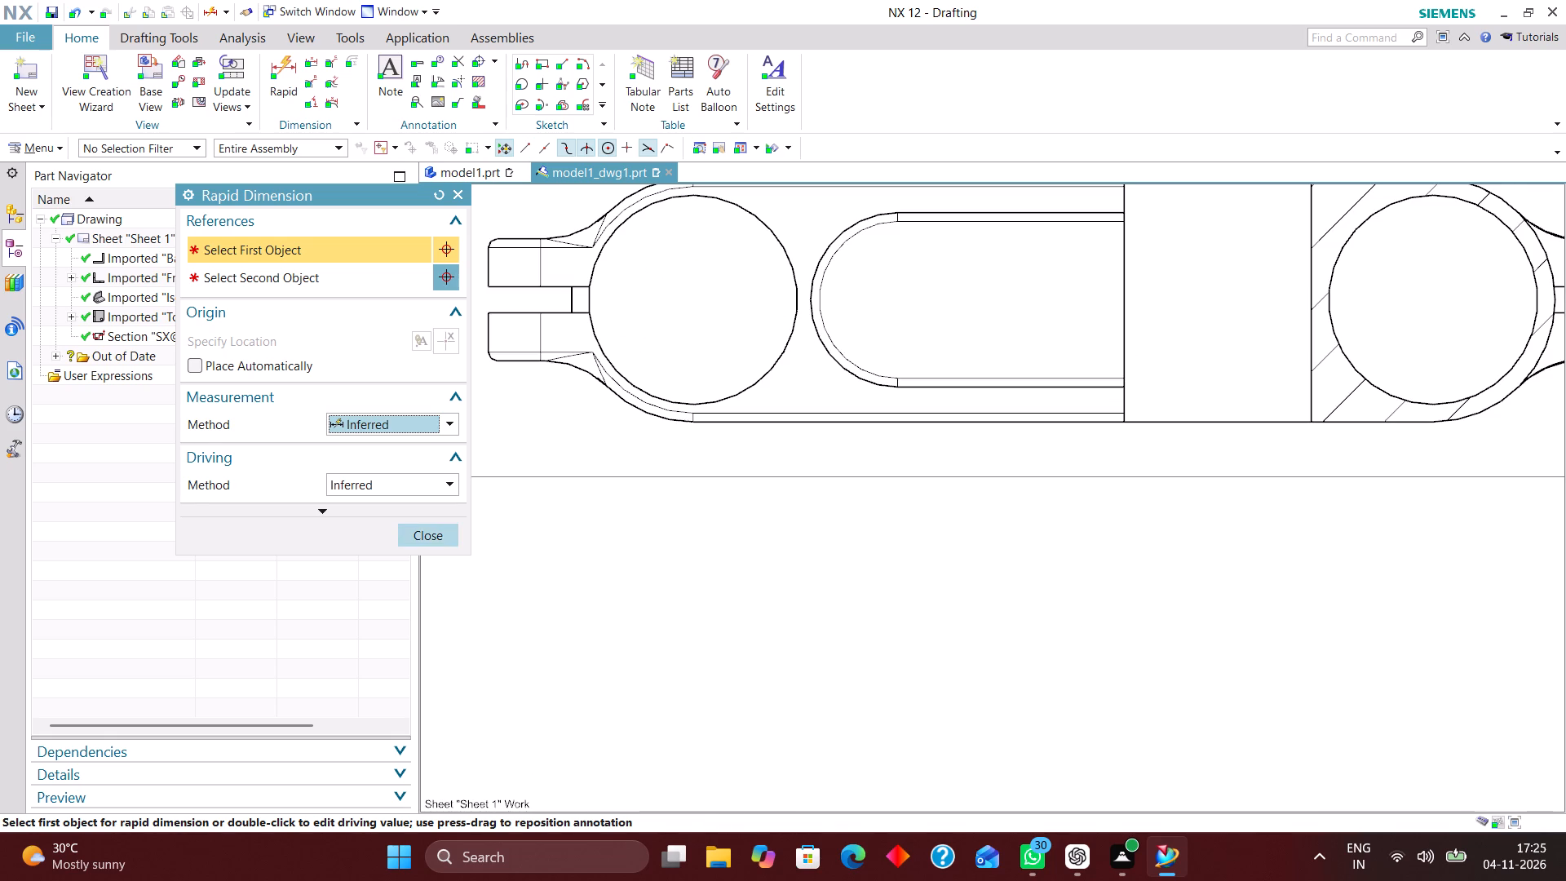
click(440, 537)
scroll(531, 411, down, 3)
scroll(745, 339, down, 2)
scroll(787, 275, up, 5)
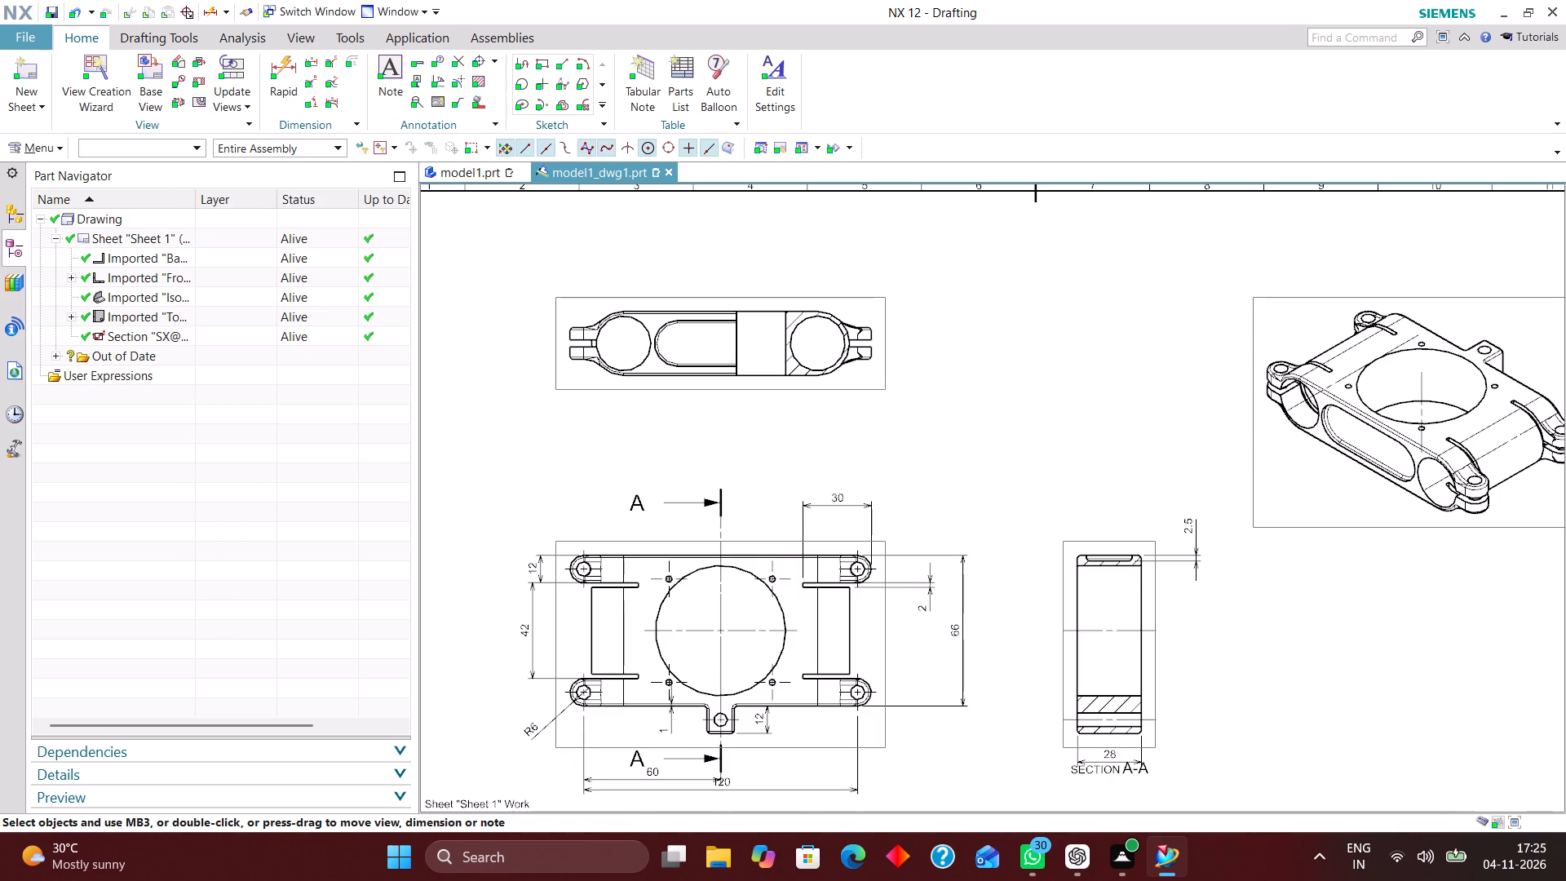
click(476, 59)
scroll(620, 354, up, 5)
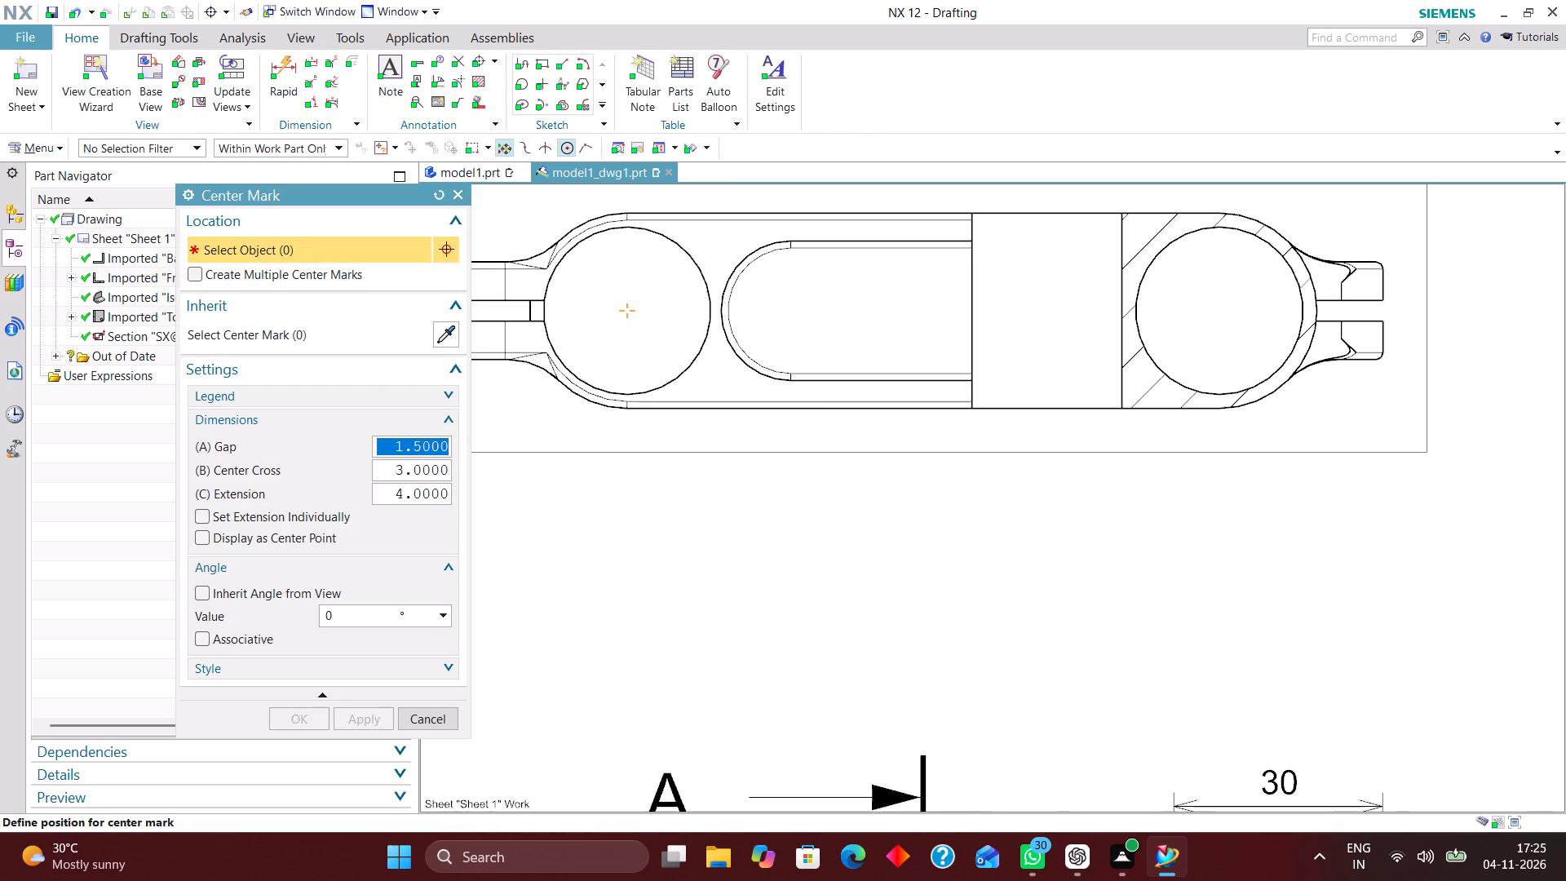
click(645, 387)
click(303, 718)
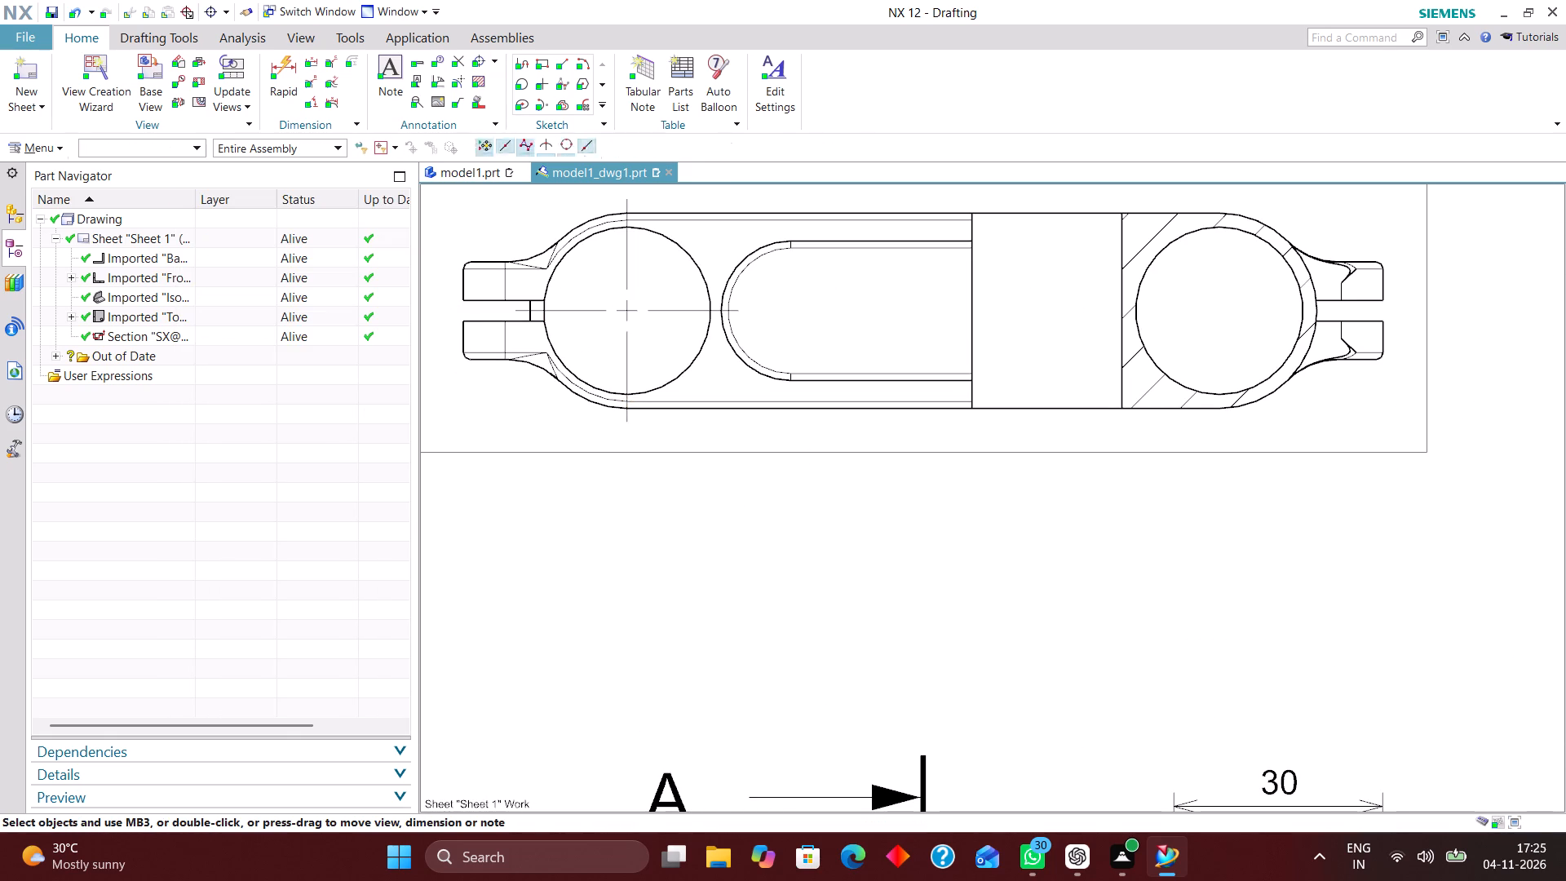
click(474, 67)
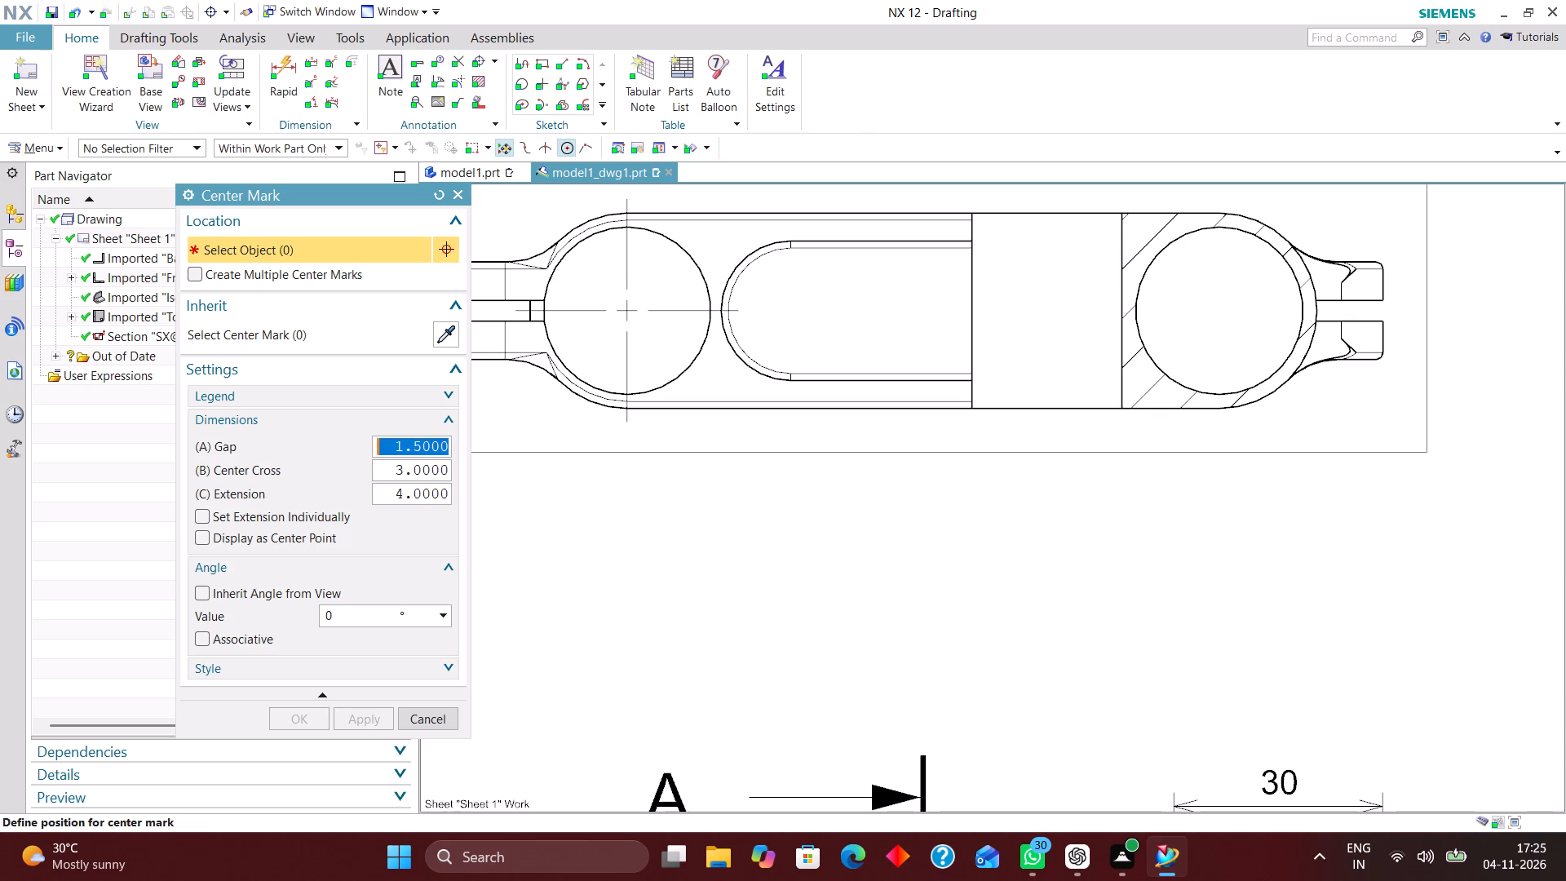
click(1219, 388)
click(311, 720)
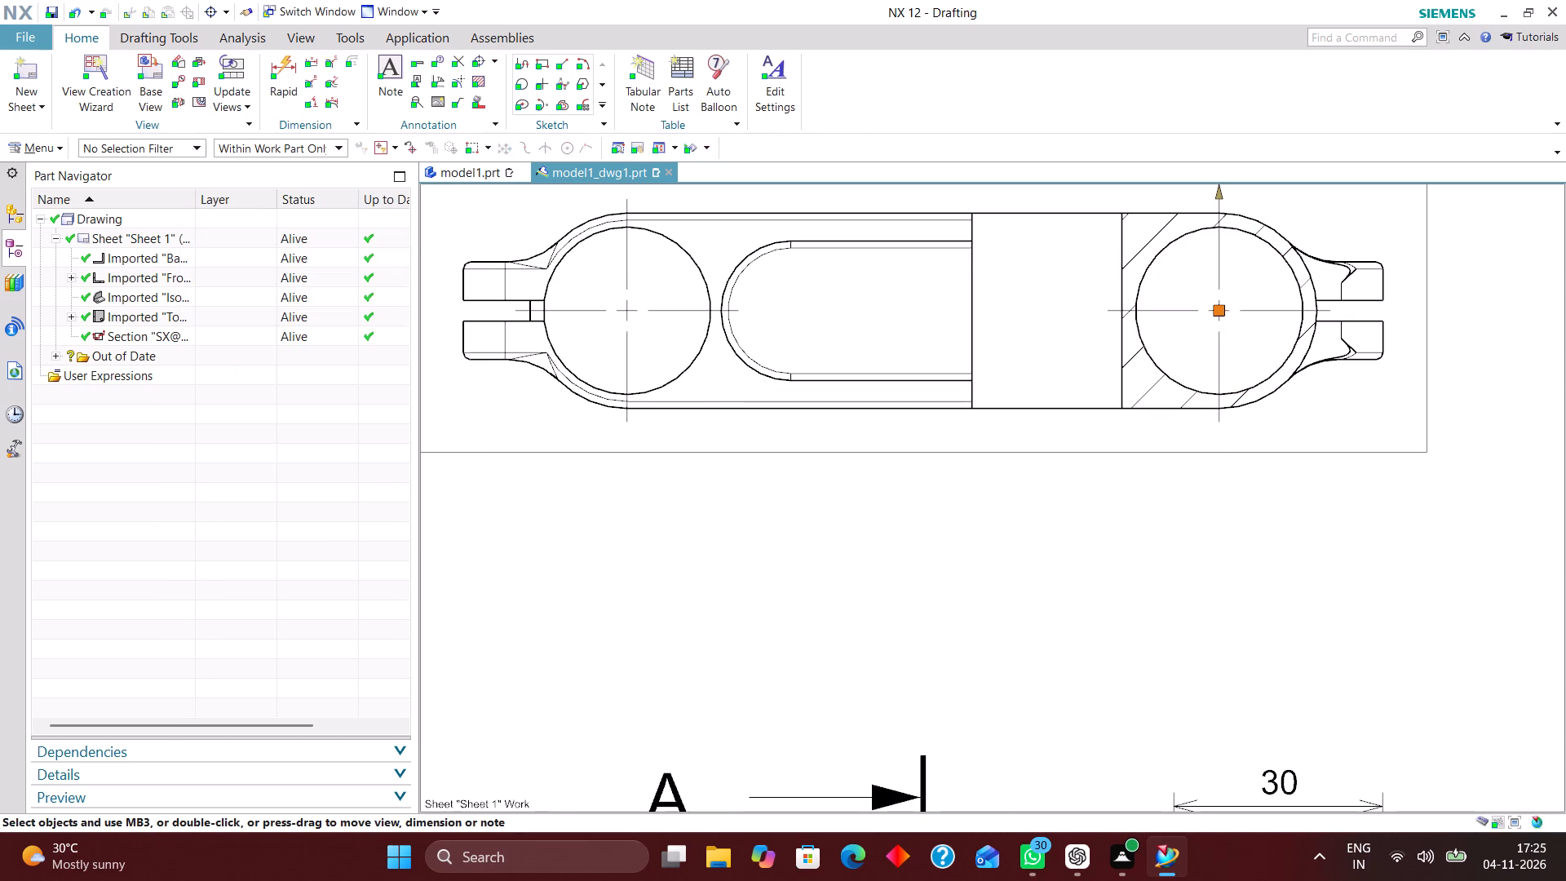
Add a Rapid horizontal dimension between the two large bore centres of the back view, placed below that view.
scroll(627, 336, down, 3)
scroll(875, 326, up, 3)
click(278, 69)
scroll(665, 215, down, 4)
scroll(504, 283, up, 4)
click(559, 297)
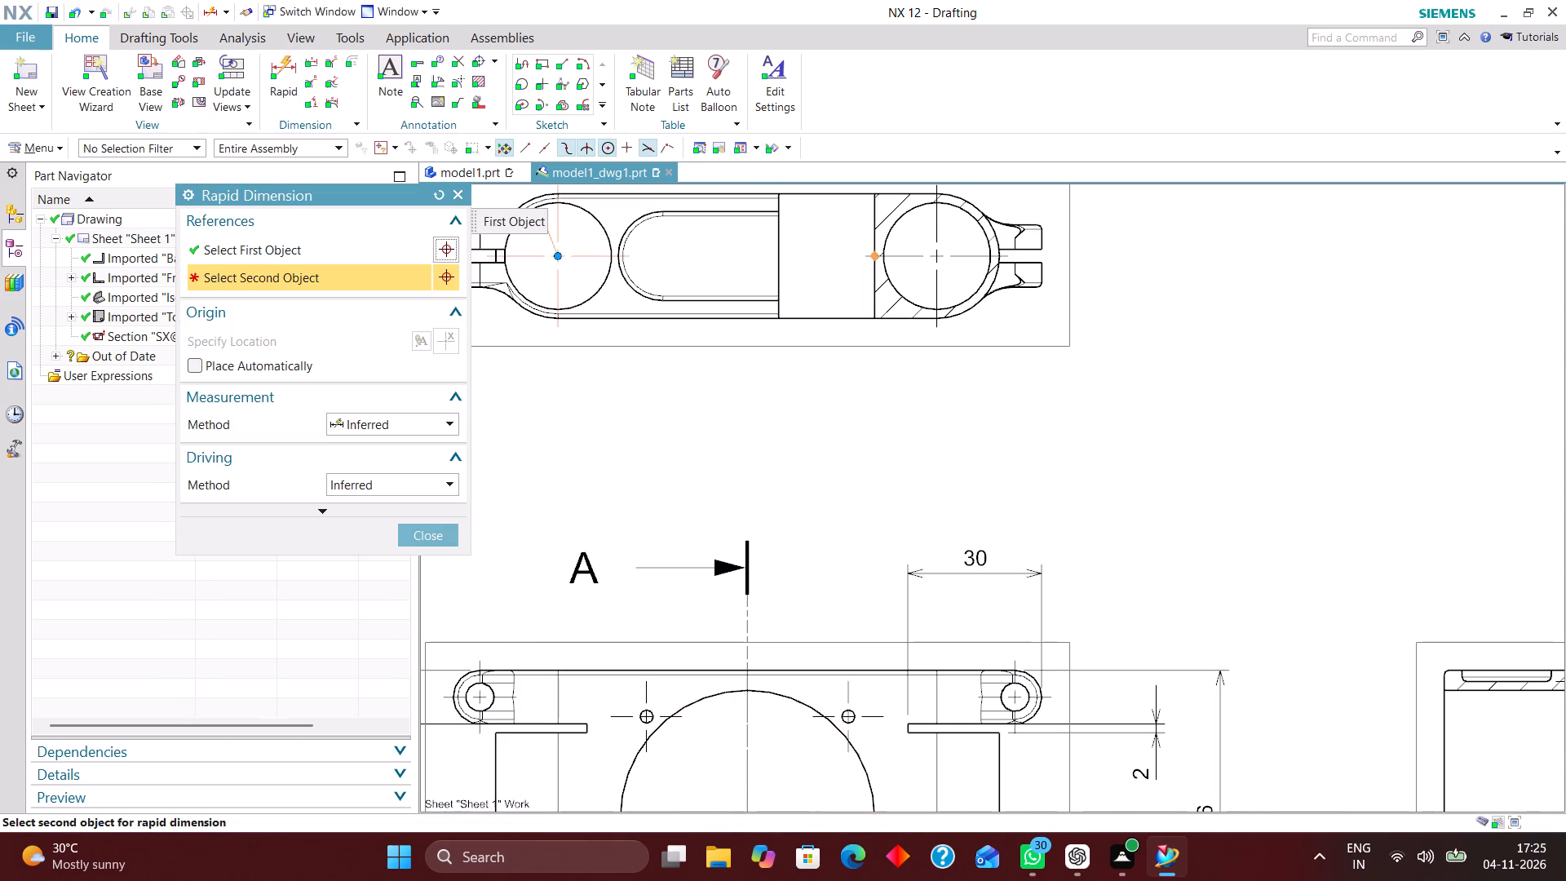
click(932, 284)
click(719, 441)
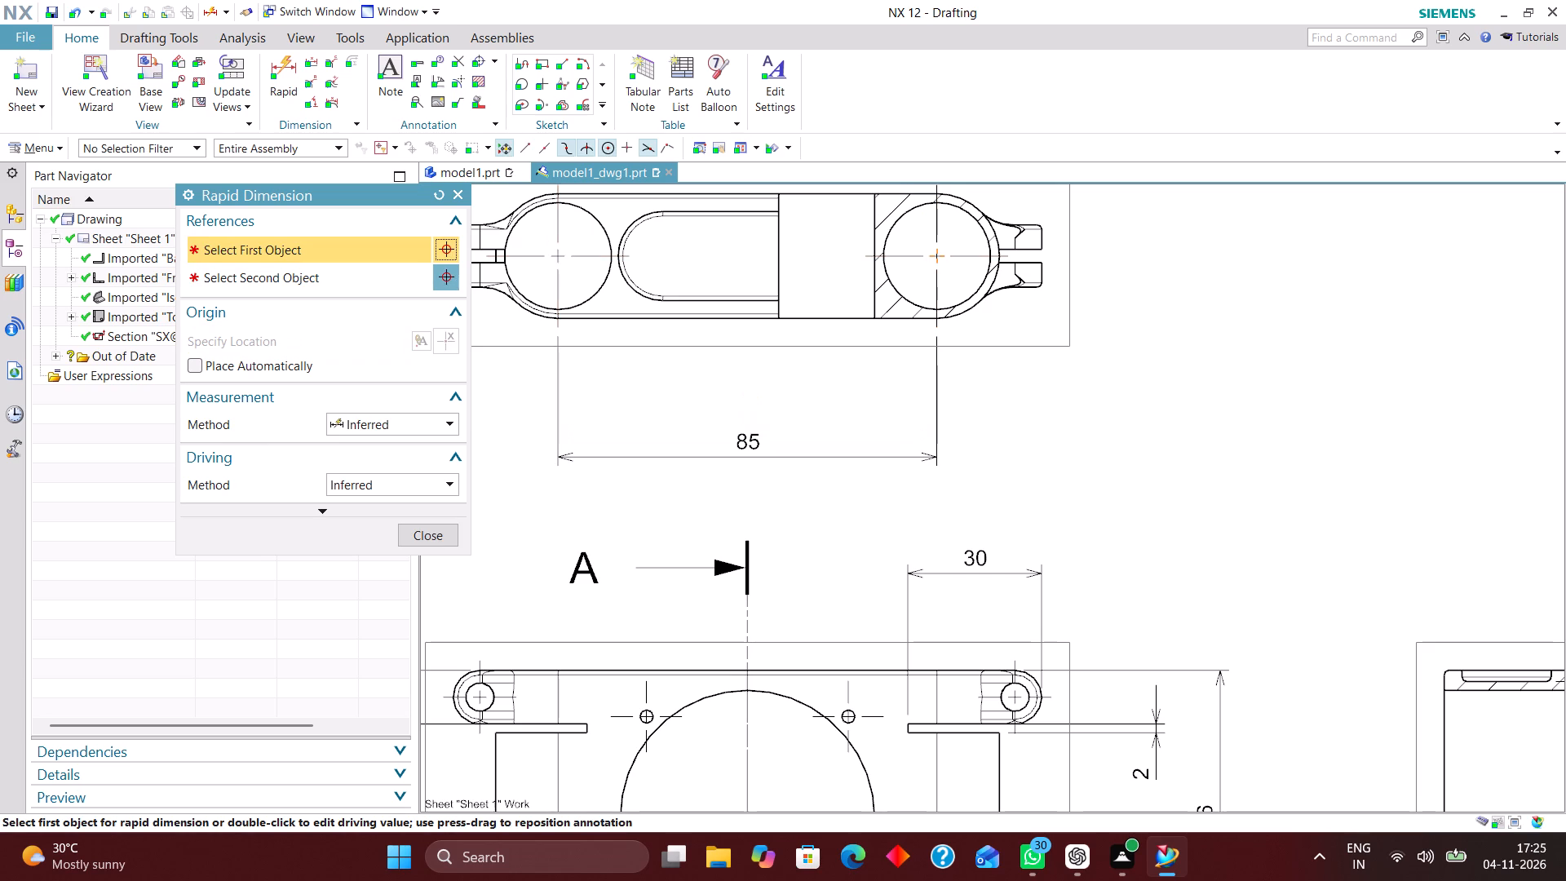
Dimension the back view's overall width between the outer ends of the left and right clamp lugs, placed below the bore-spacing dimension.
scroll(879, 277, down, 2)
scroll(608, 286, up, 6)
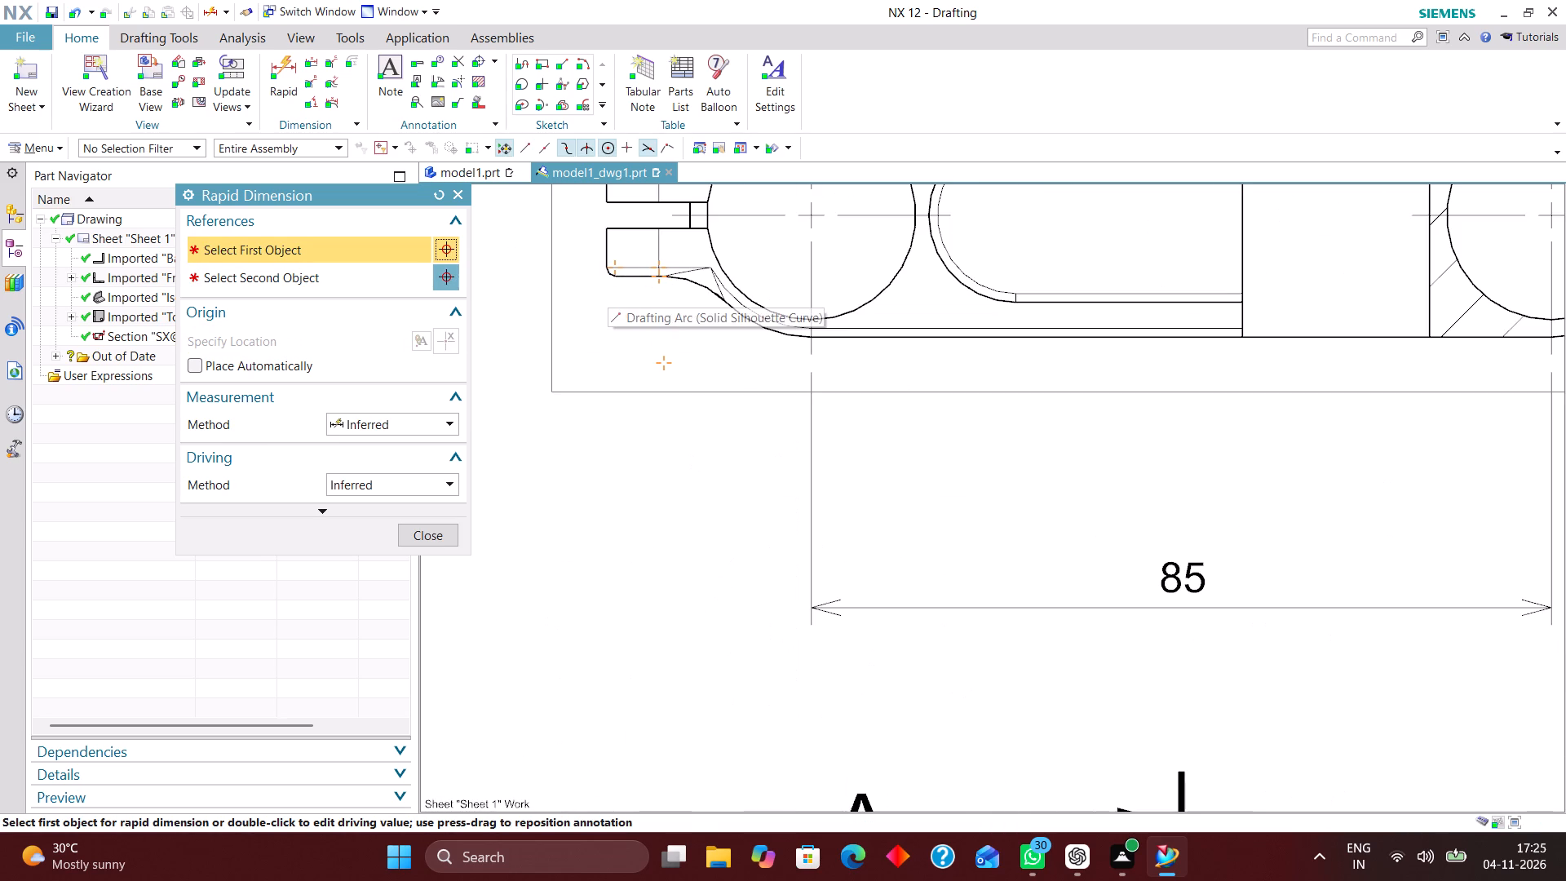
click(604, 267)
scroll(554, 310, down, 4)
scroll(1047, 305, up, 4)
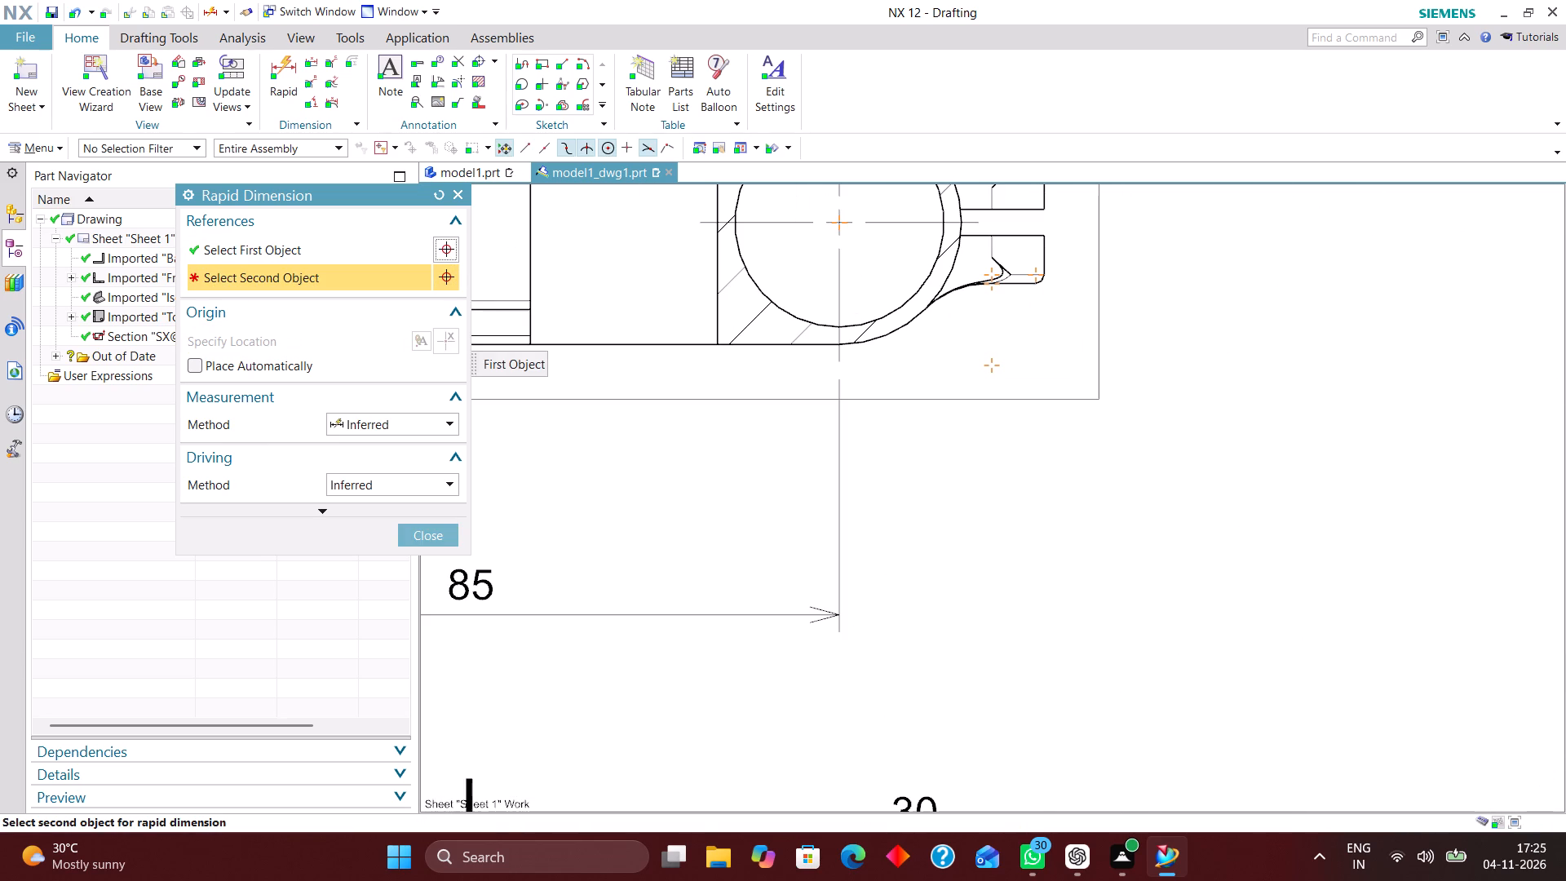
click(1047, 273)
scroll(1046, 356, down, 4)
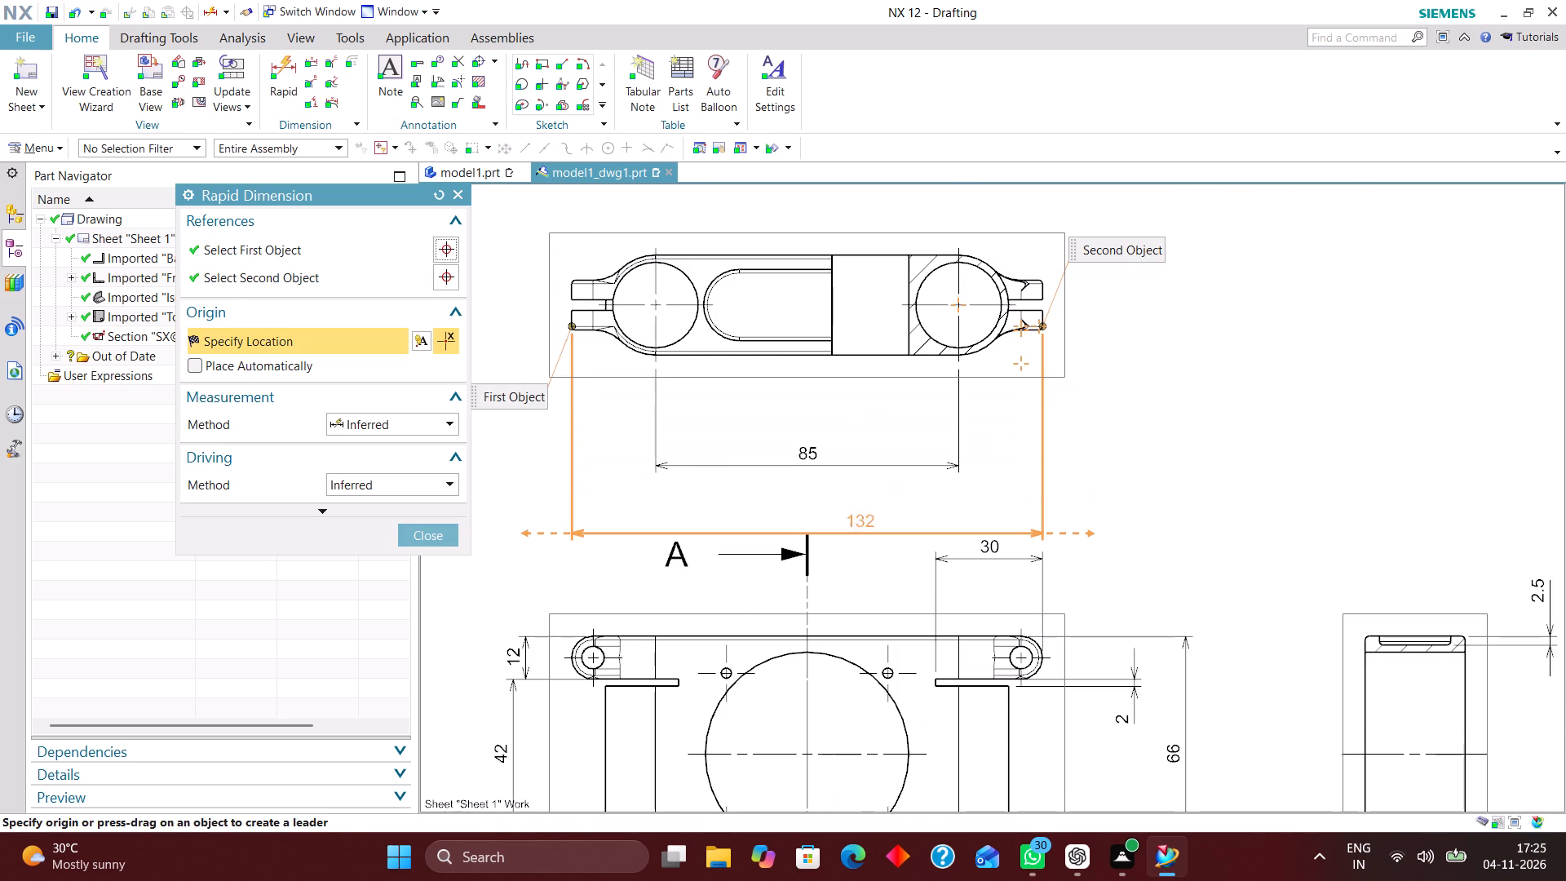
click(825, 498)
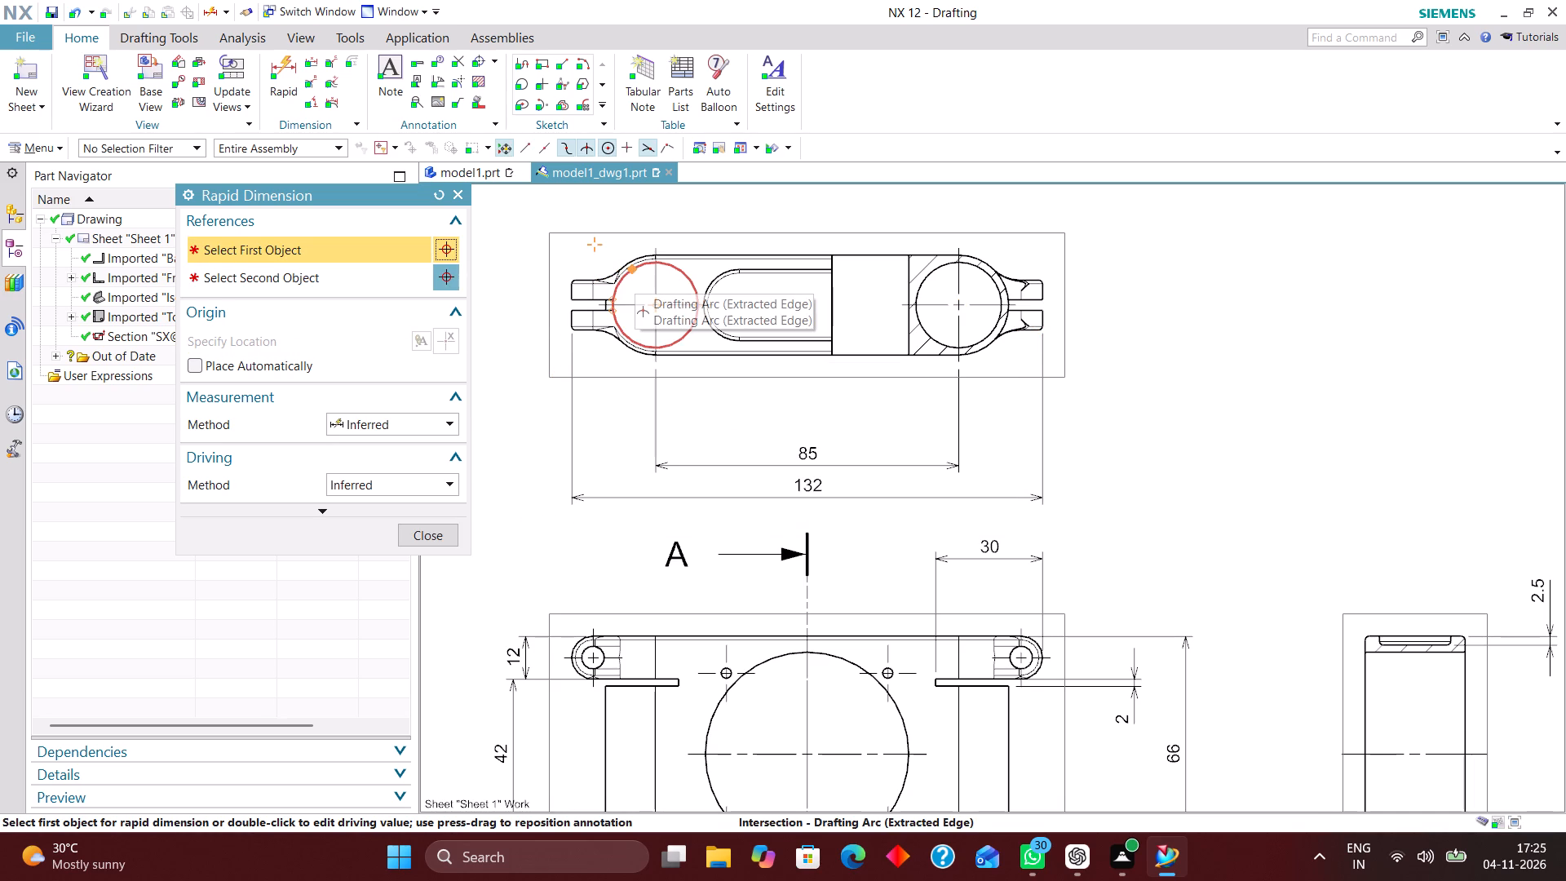
Add a Diametral dimension to the back view's left bore, placing the text diagonally outside the view's upper-left corner.
scroll(652, 341, down, 1)
scroll(685, 285, up, 3)
click(431, 424)
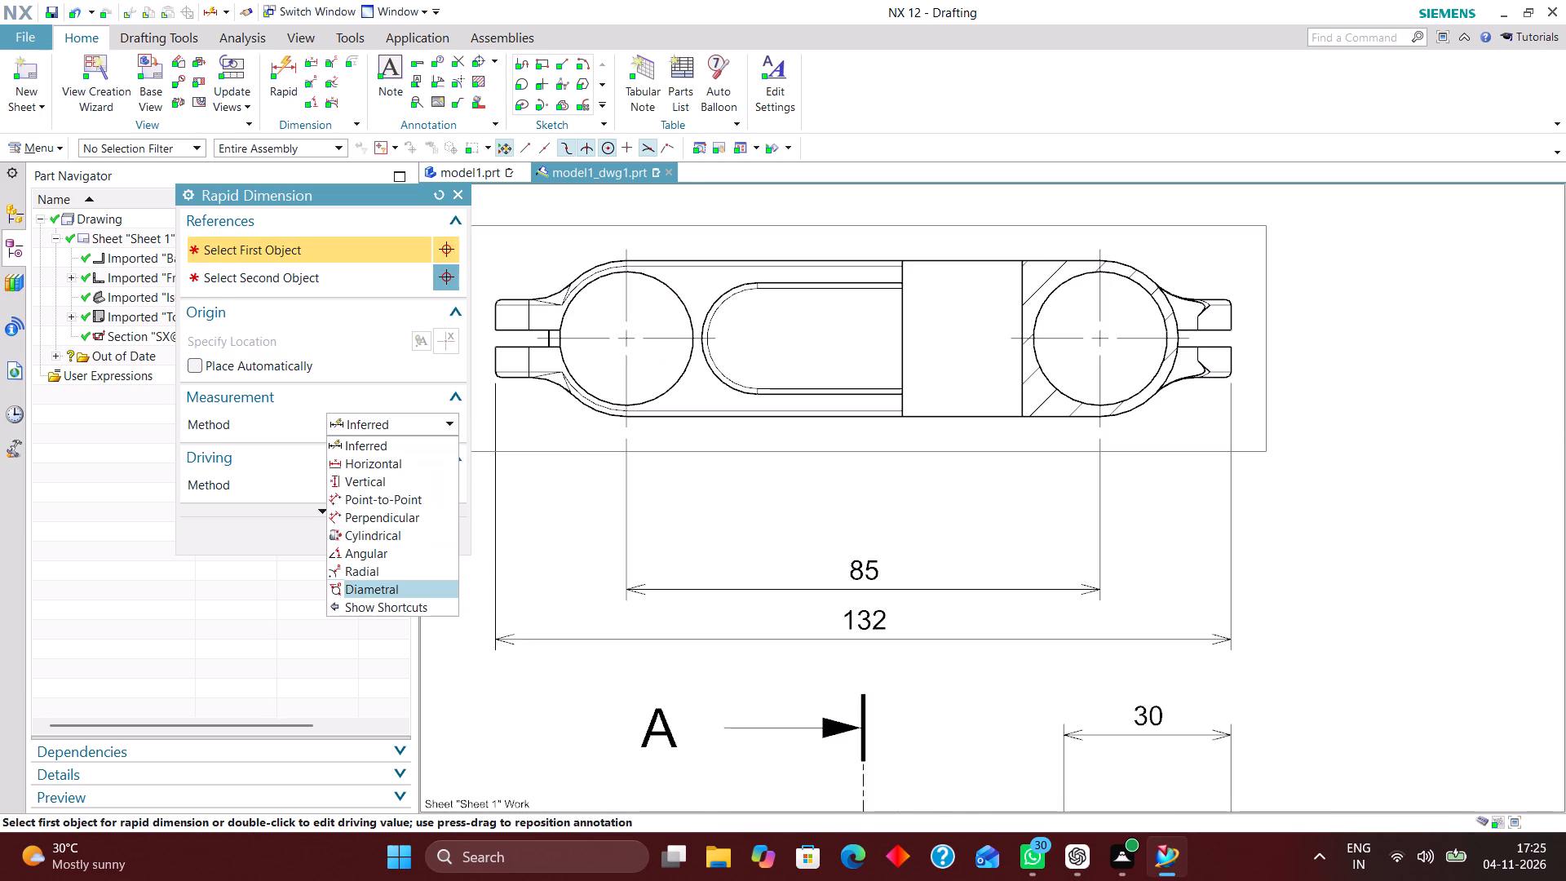
click(394, 572)
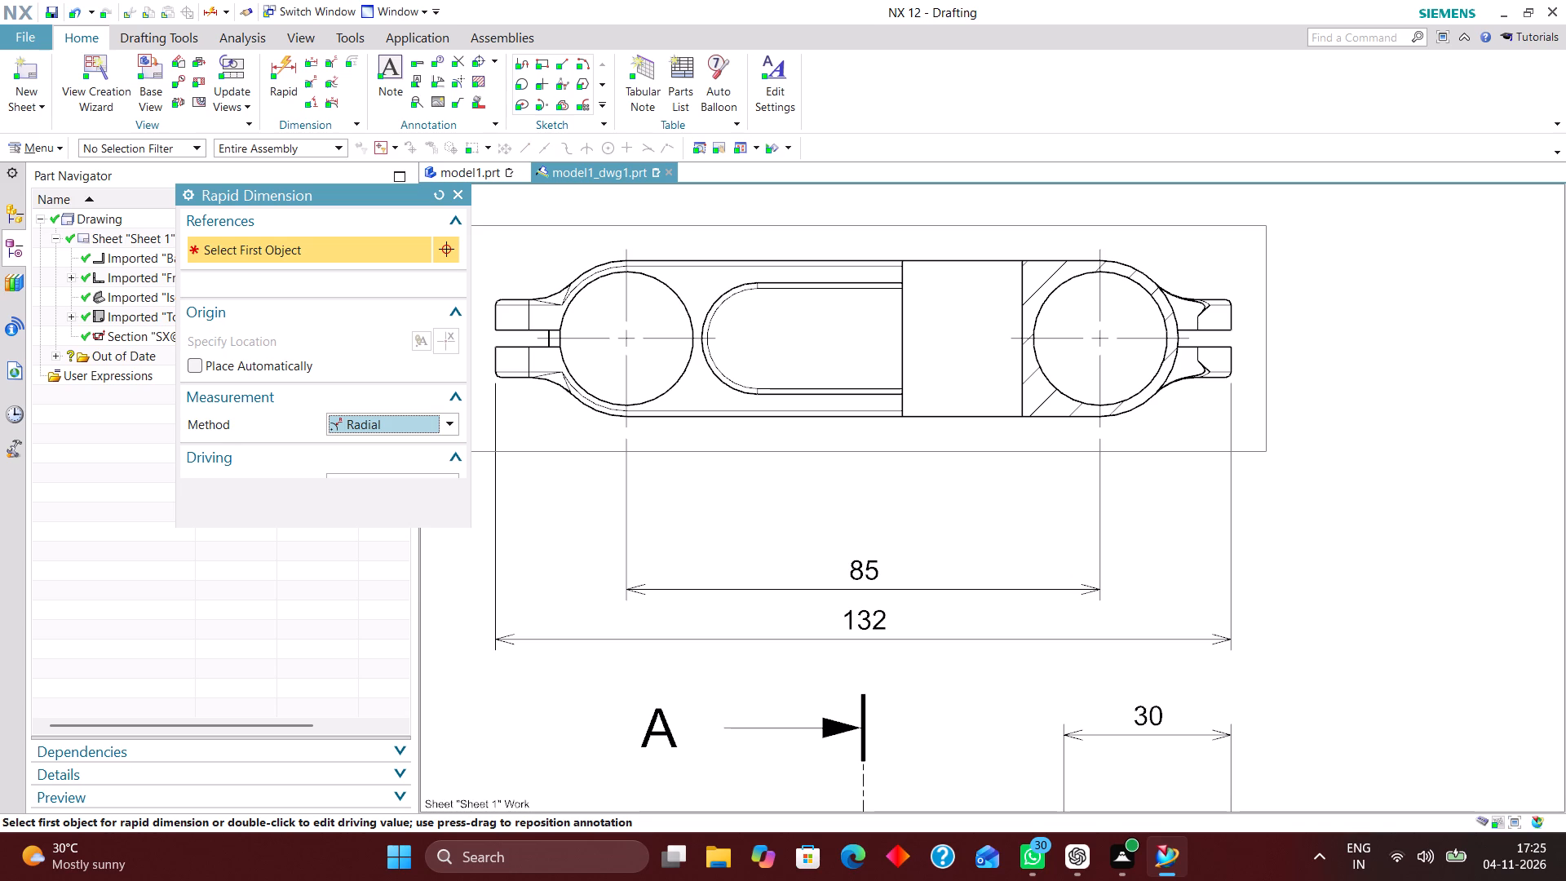
click(436, 400)
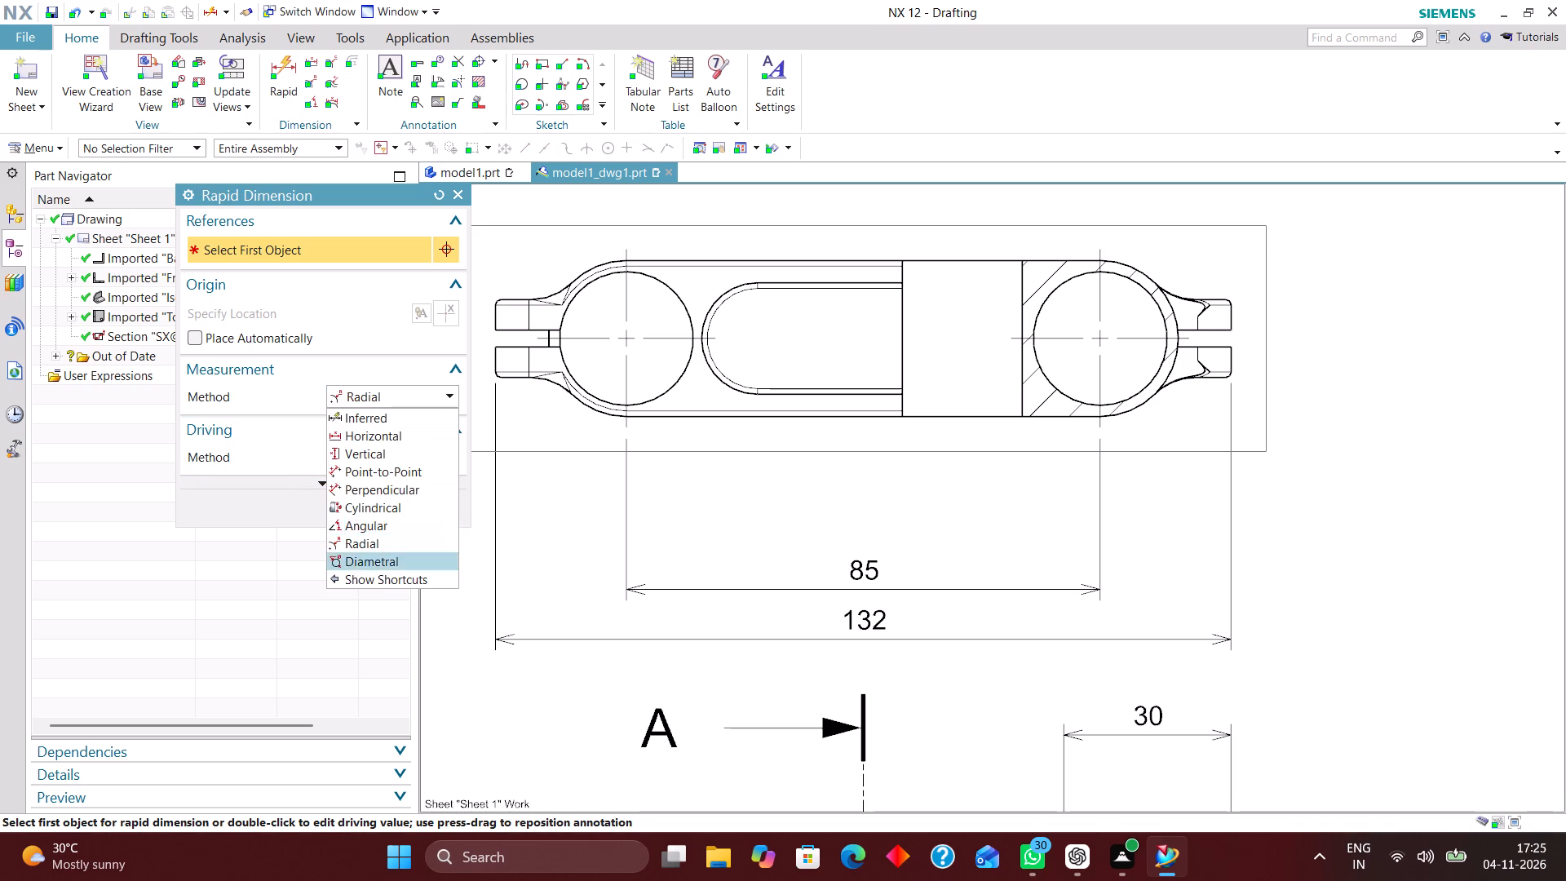
click(395, 561)
scroll(579, 359, up, 2)
click(591, 409)
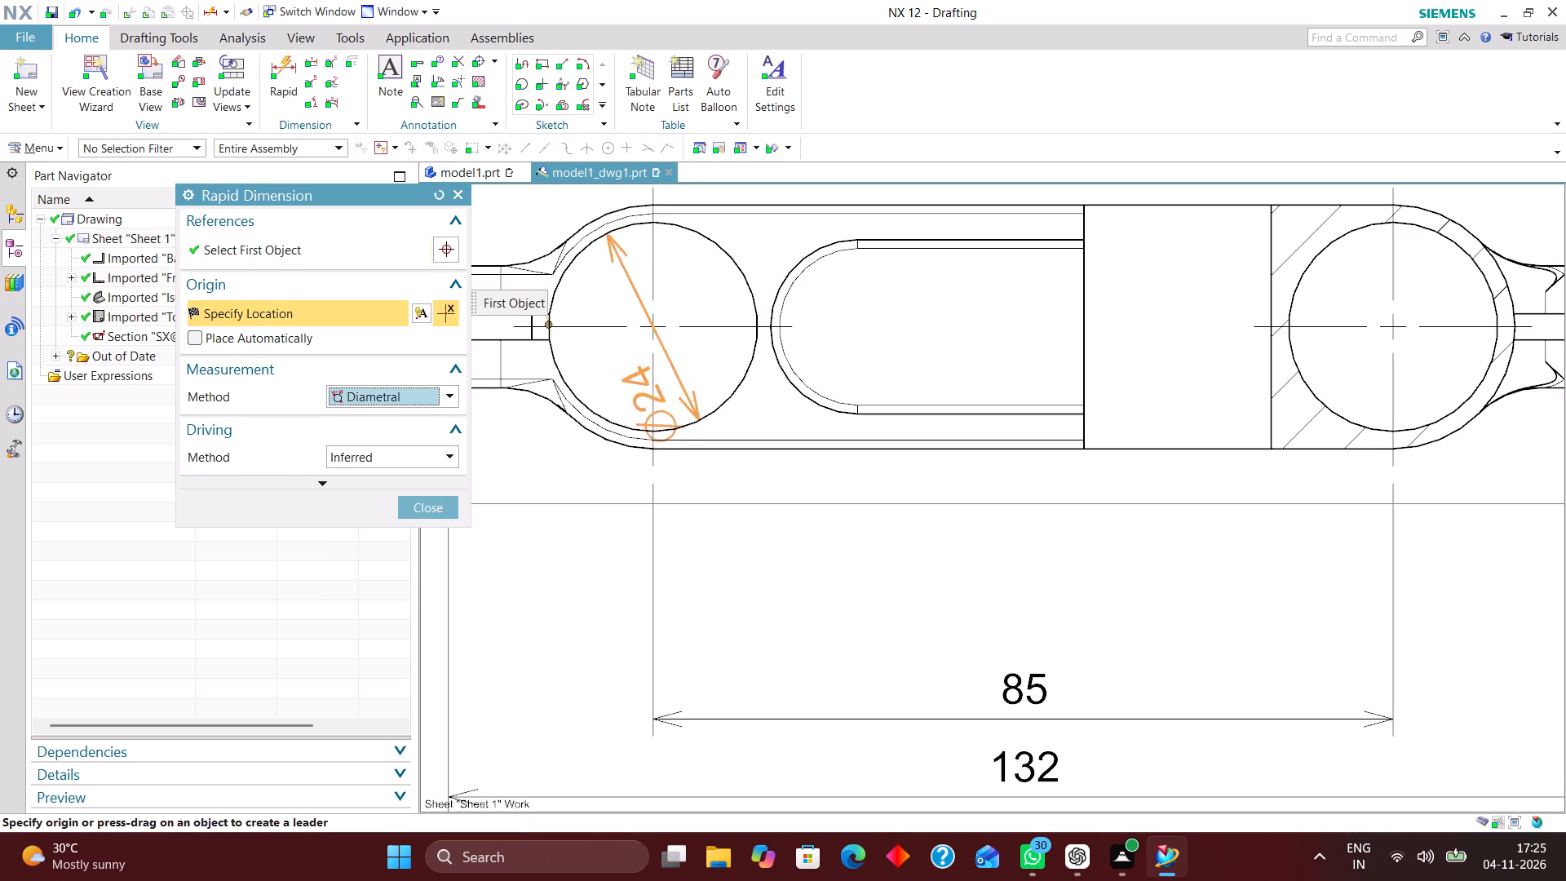
scroll(644, 422, down, 3)
click(550, 264)
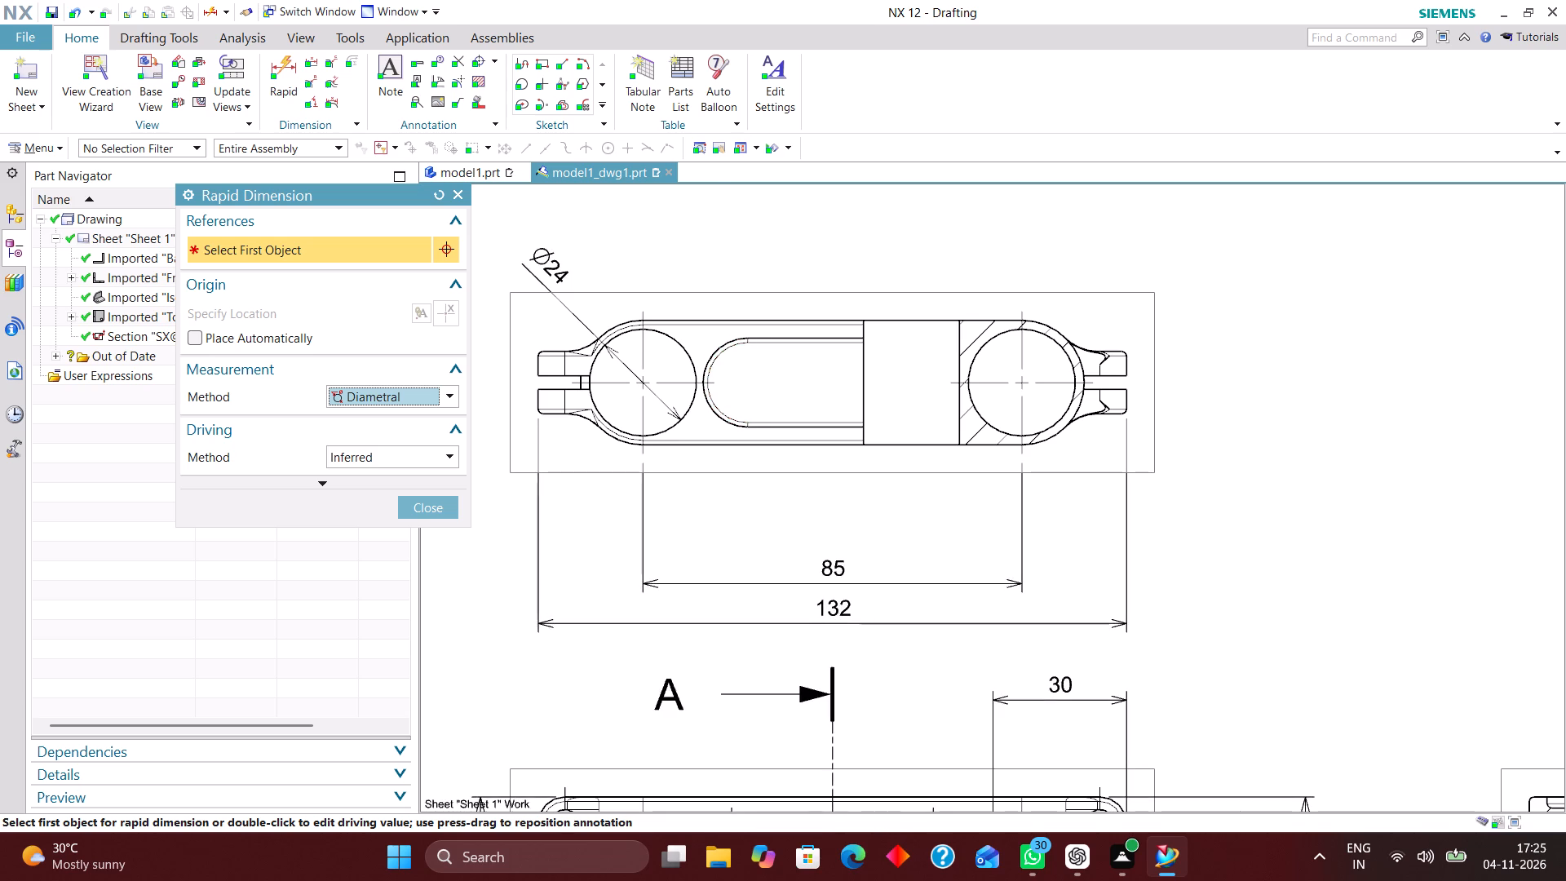
Add an Inferred Rapid dimension for the back view's overall body height at the right bore, placed outside the view's right side.
scroll(670, 362, down, 3)
scroll(885, 322, up, 4)
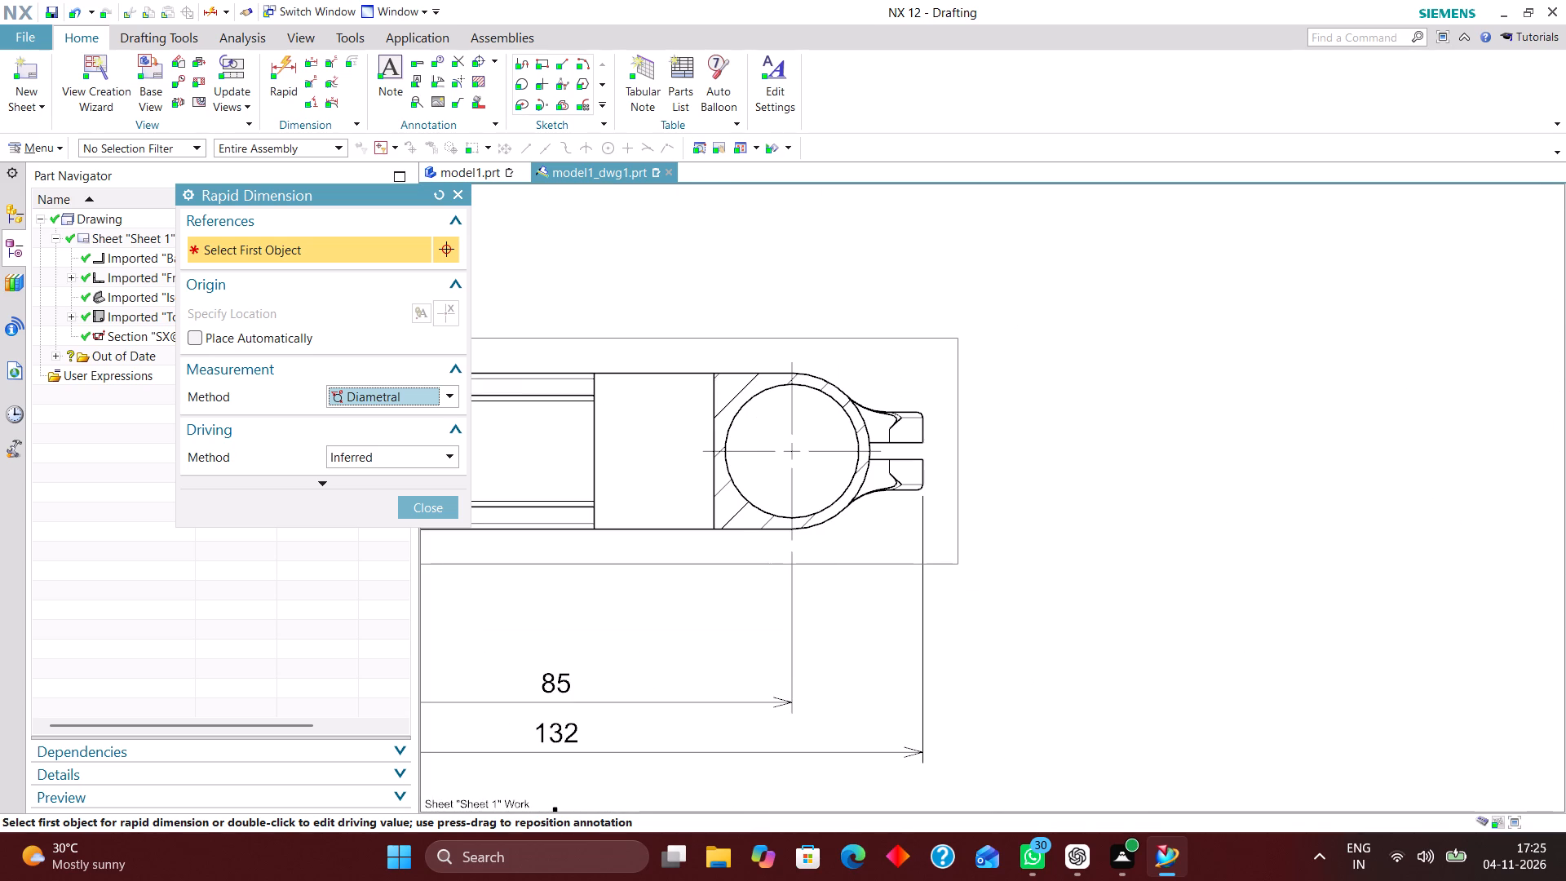
scroll(948, 443, up, 4)
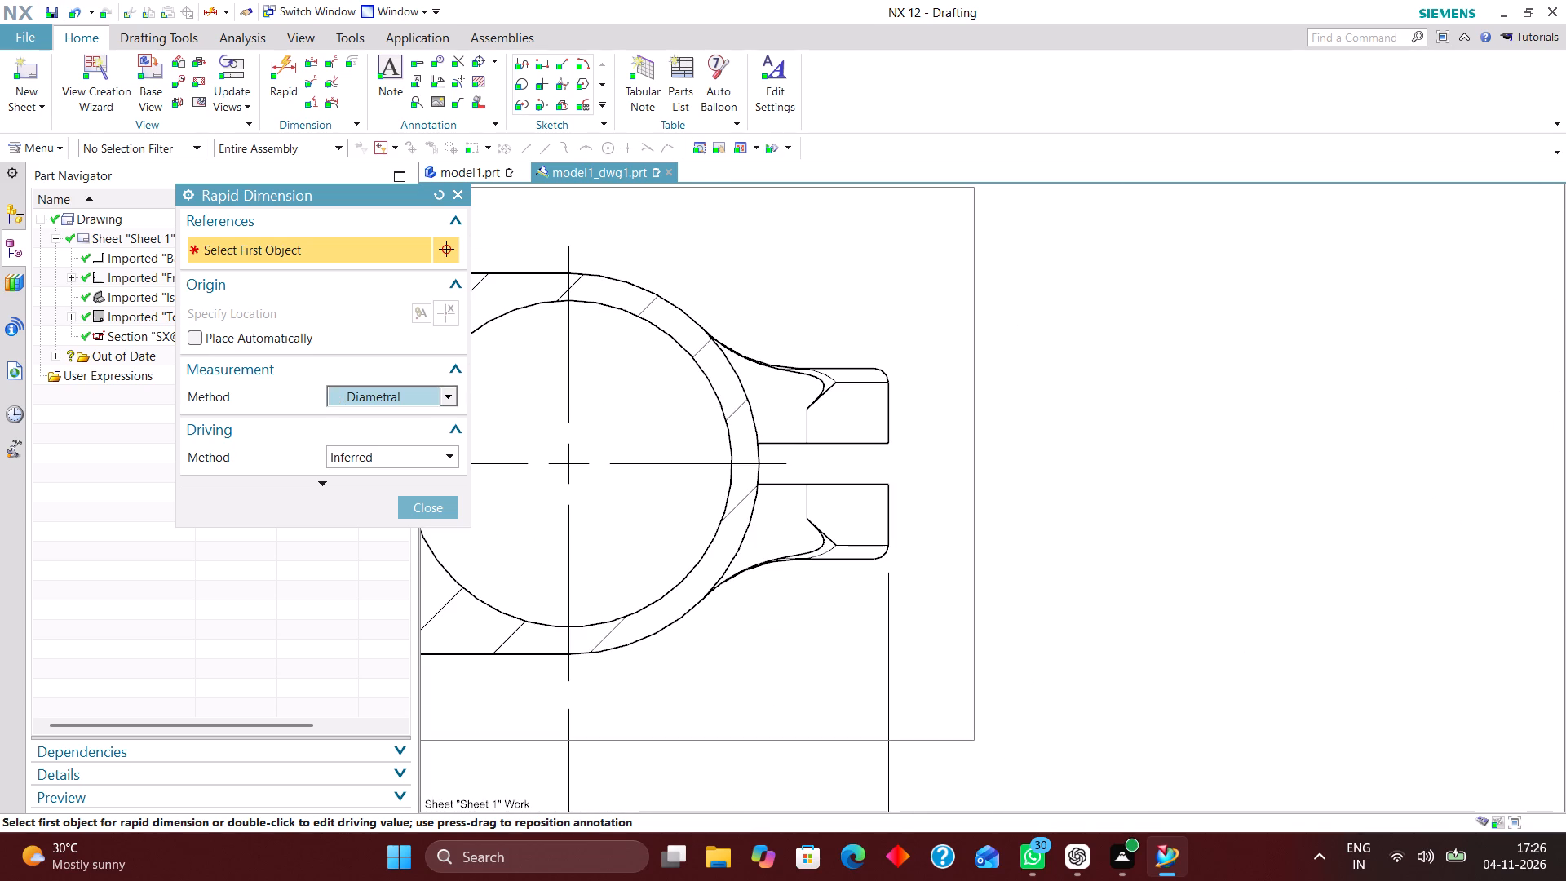
click(447, 392)
click(430, 411)
scroll(877, 396, up, 4)
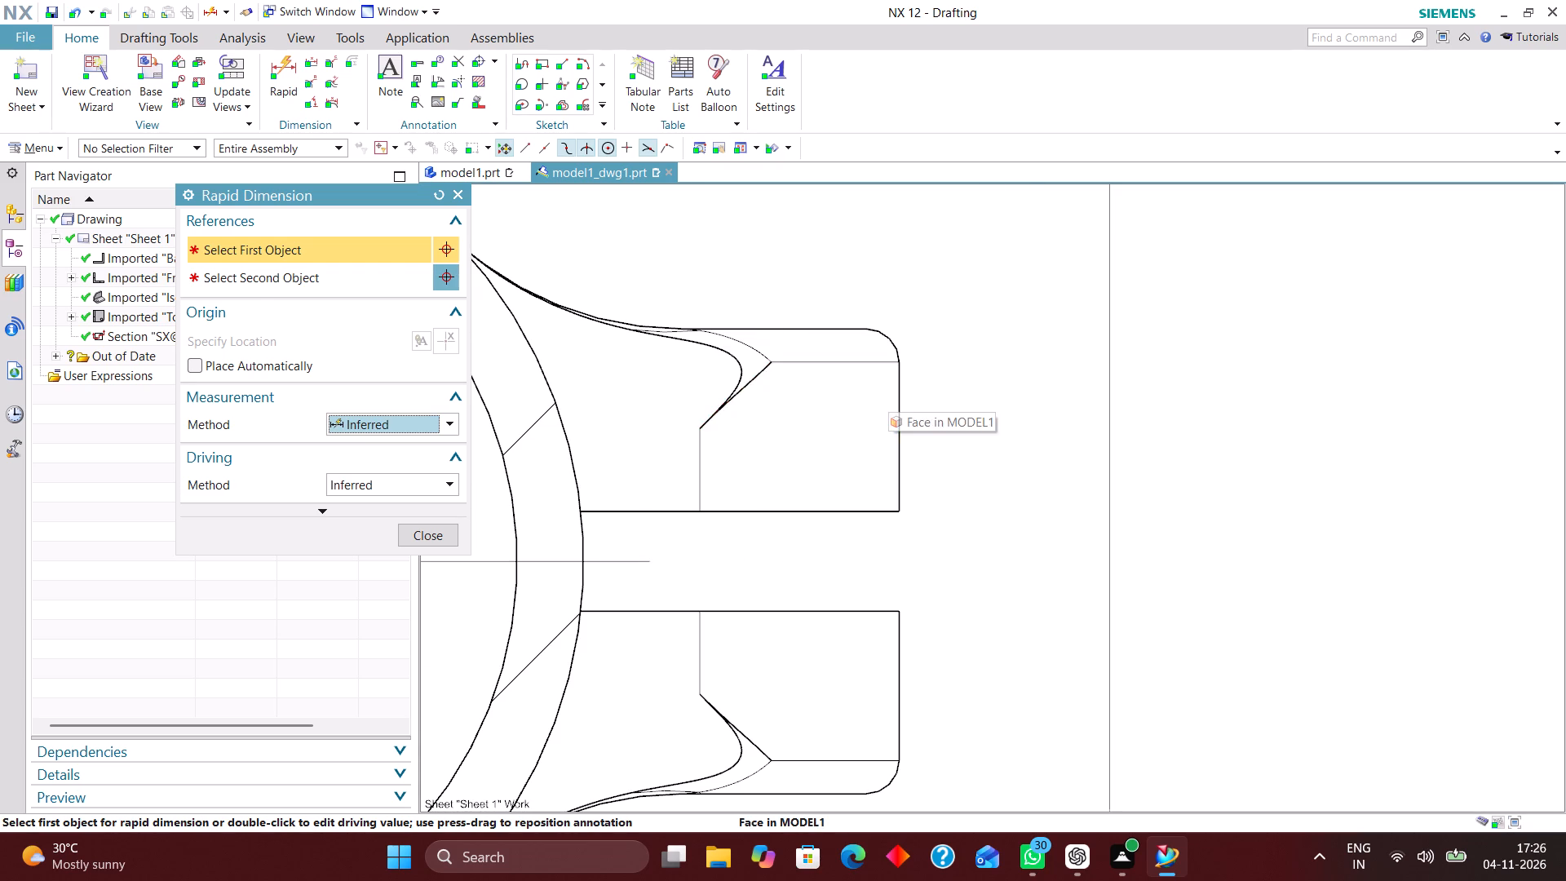
scroll(949, 315, down, 7)
scroll(781, 280, up, 4)
click(785, 262)
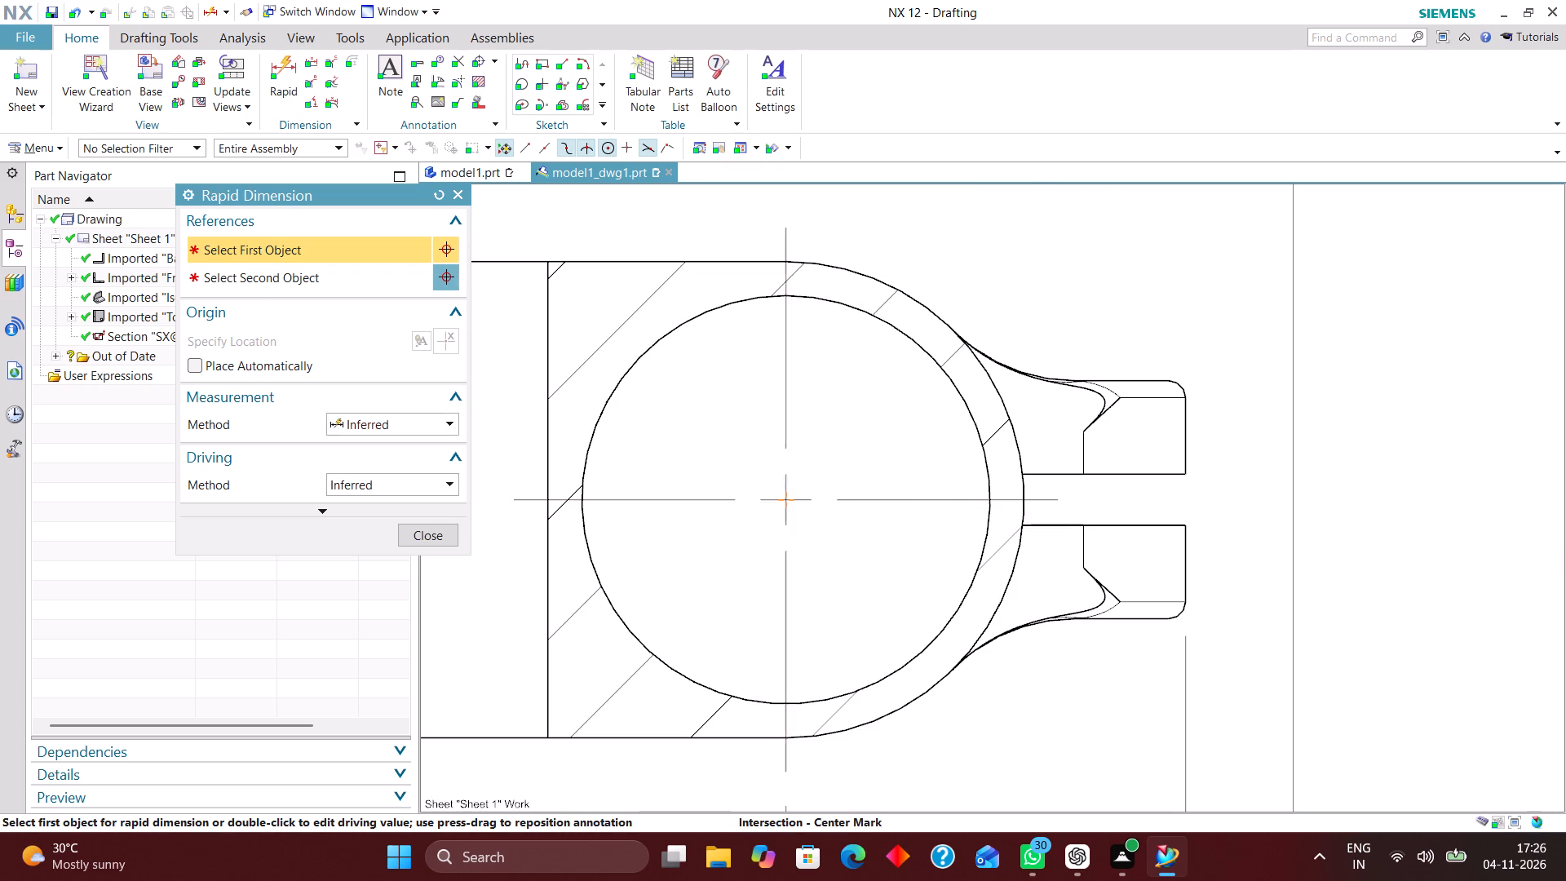
click(785, 739)
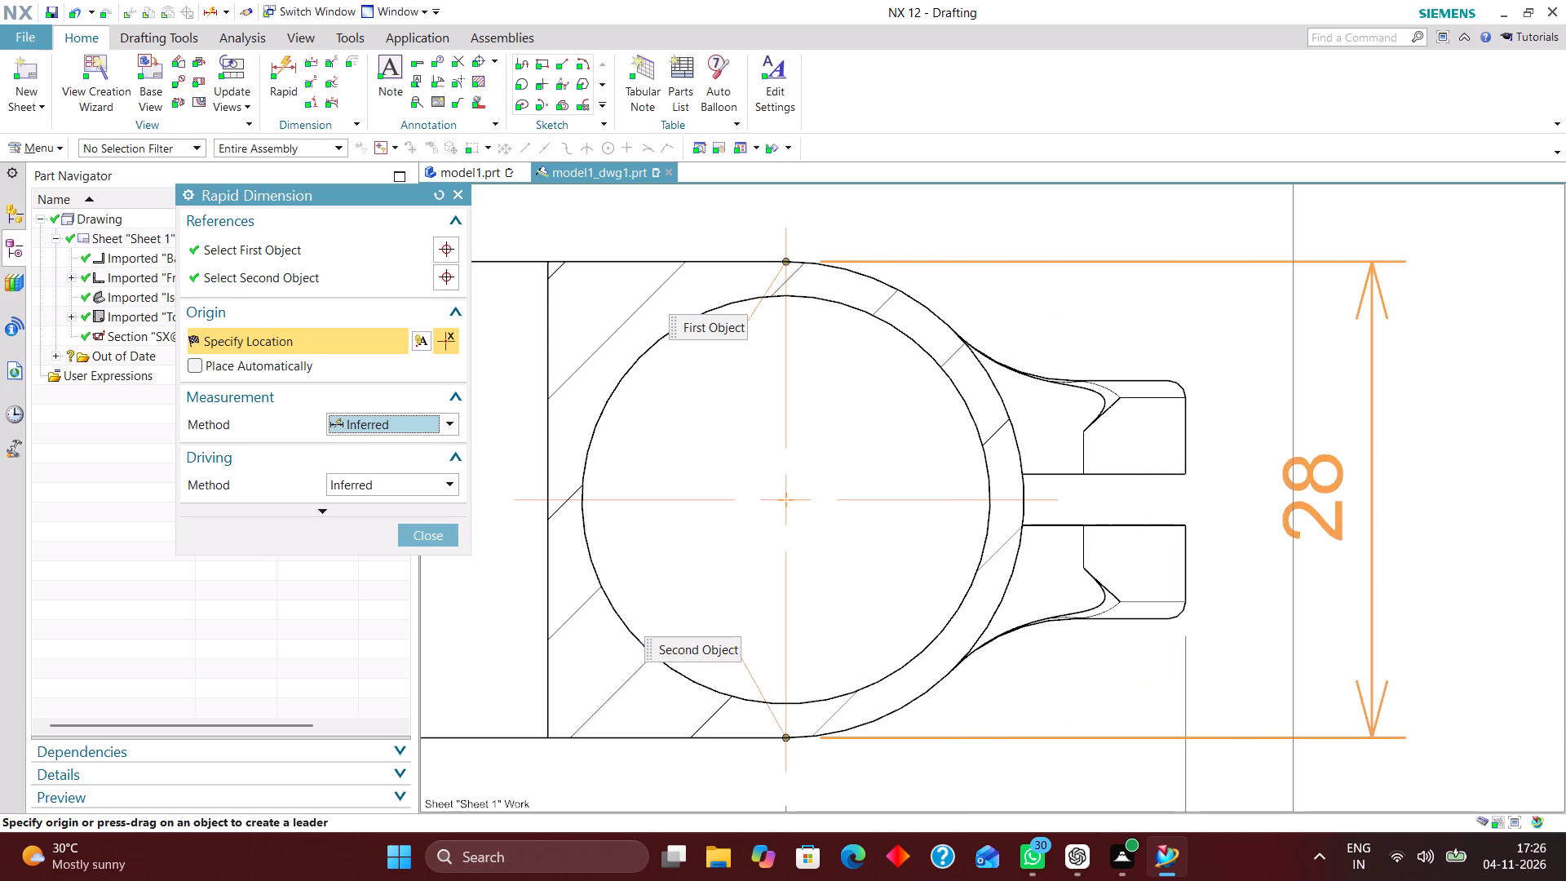
click(1400, 485)
Dimension the overall height across the back view's right clamp lugs, placed between the lugs and the body-height dimension.
scroll(1192, 387, up, 4)
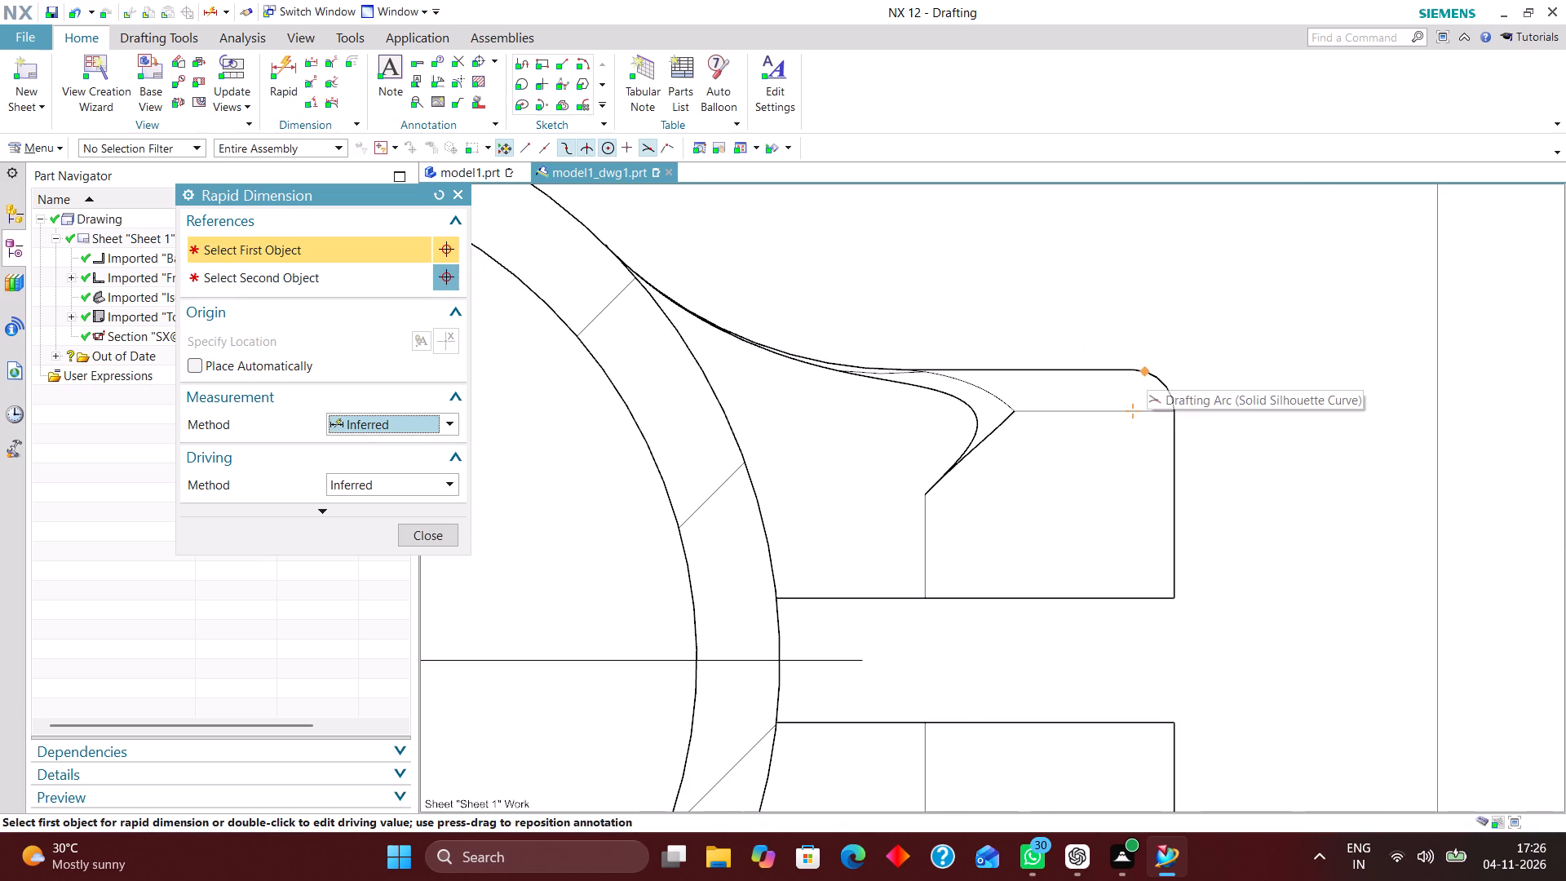
click(1131, 365)
scroll(1065, 279, down, 5)
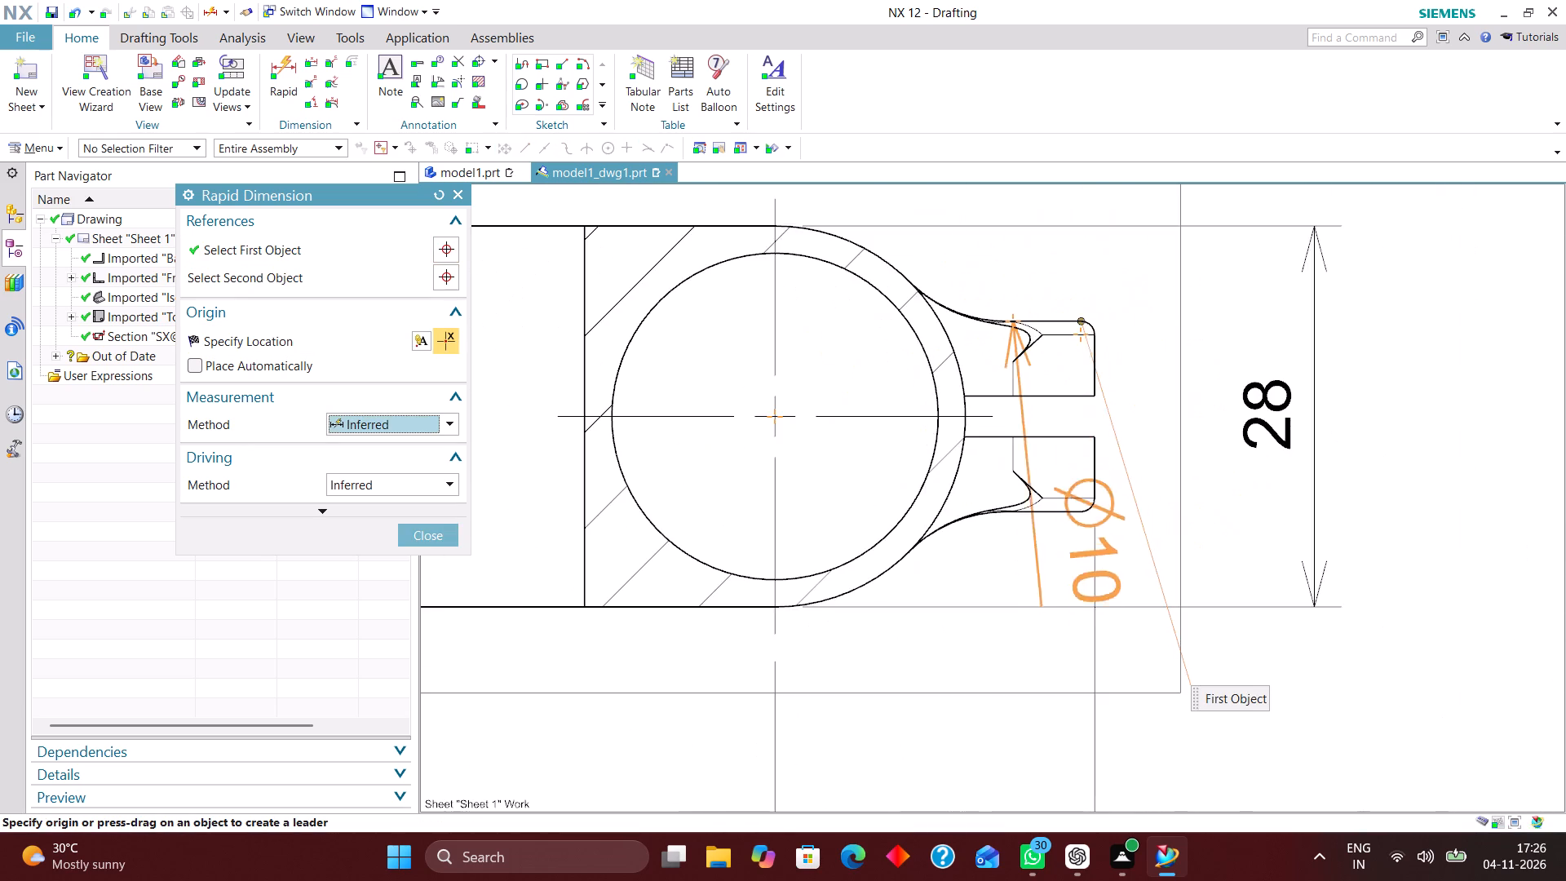
scroll(1085, 554, up, 4)
click(1069, 462)
scroll(988, 528, down, 2)
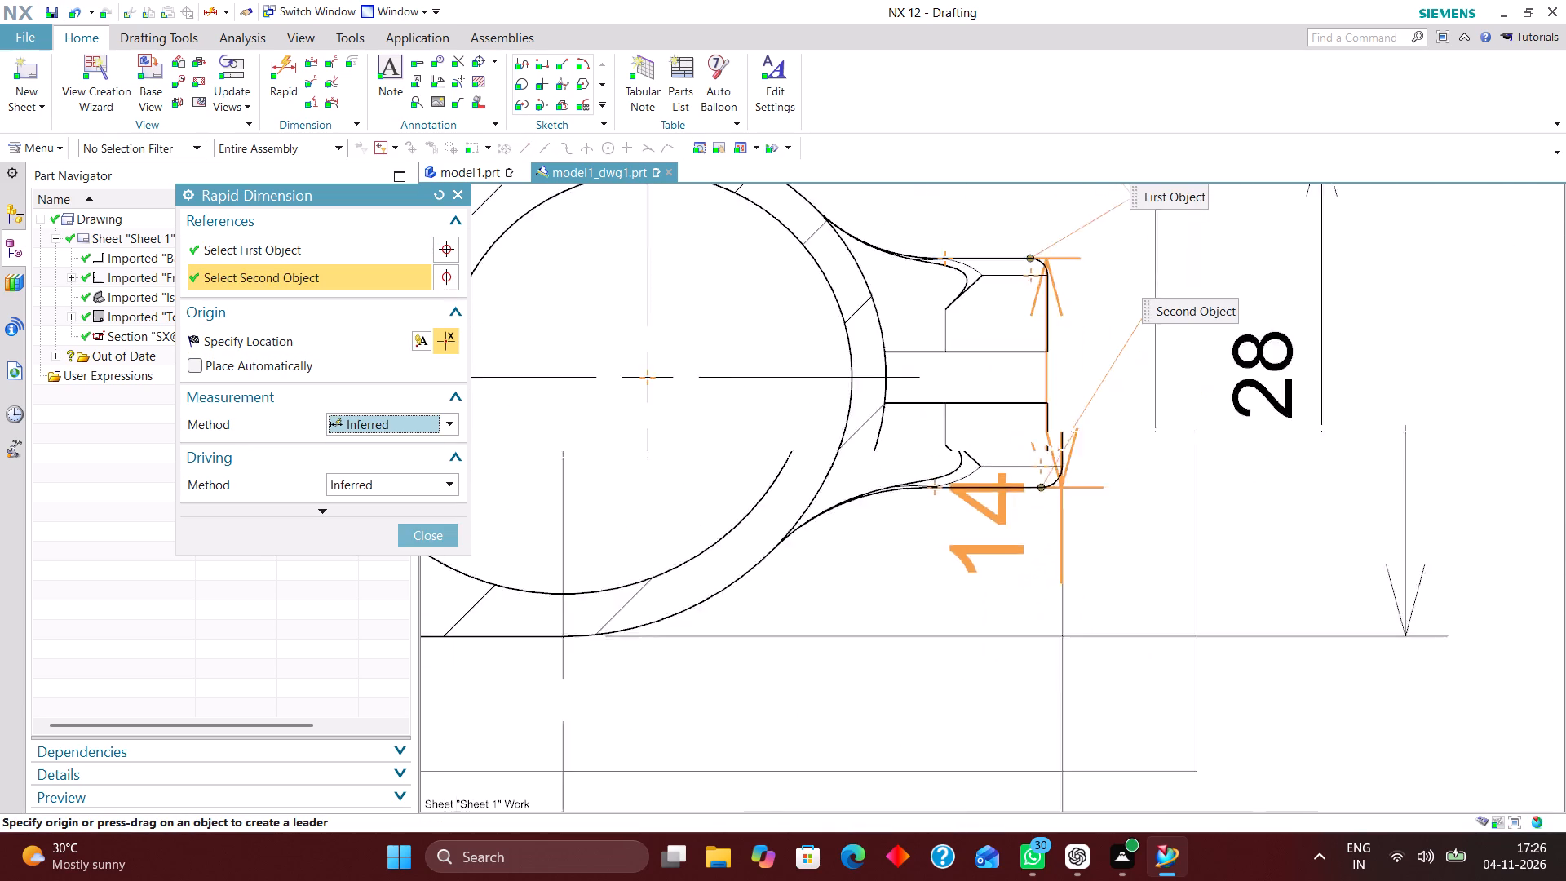
scroll(987, 533, down, 3)
click(1099, 436)
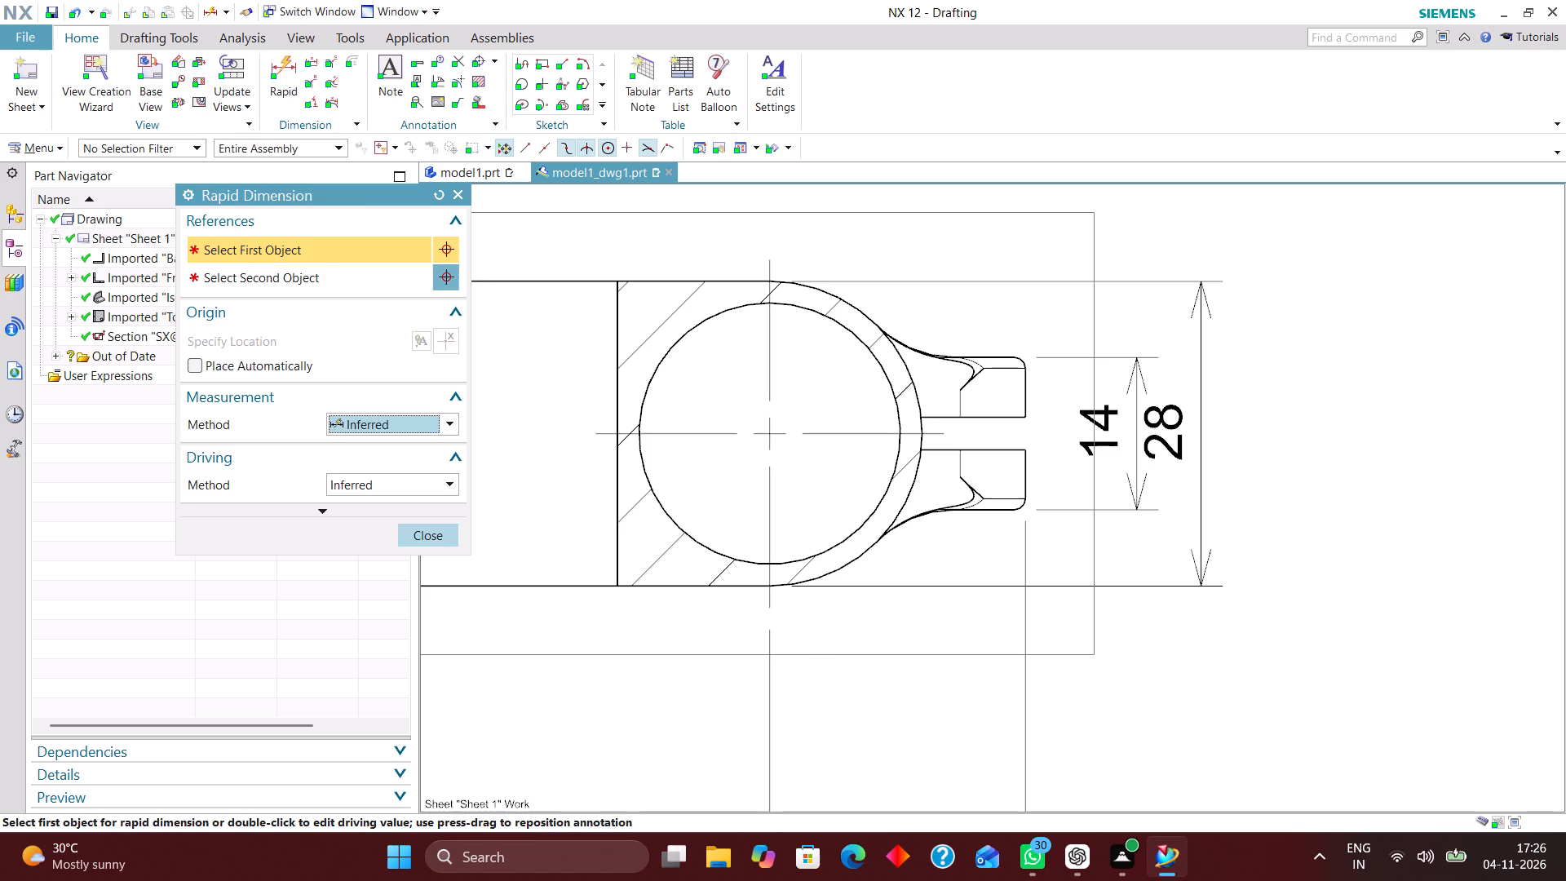
Reposition the body-height and lug-height dimensions farther out from the back view's right side, keeping them spaced apart.
click(434, 538)
drag(1157, 444, 1250, 413)
drag(1127, 427, 1130, 427)
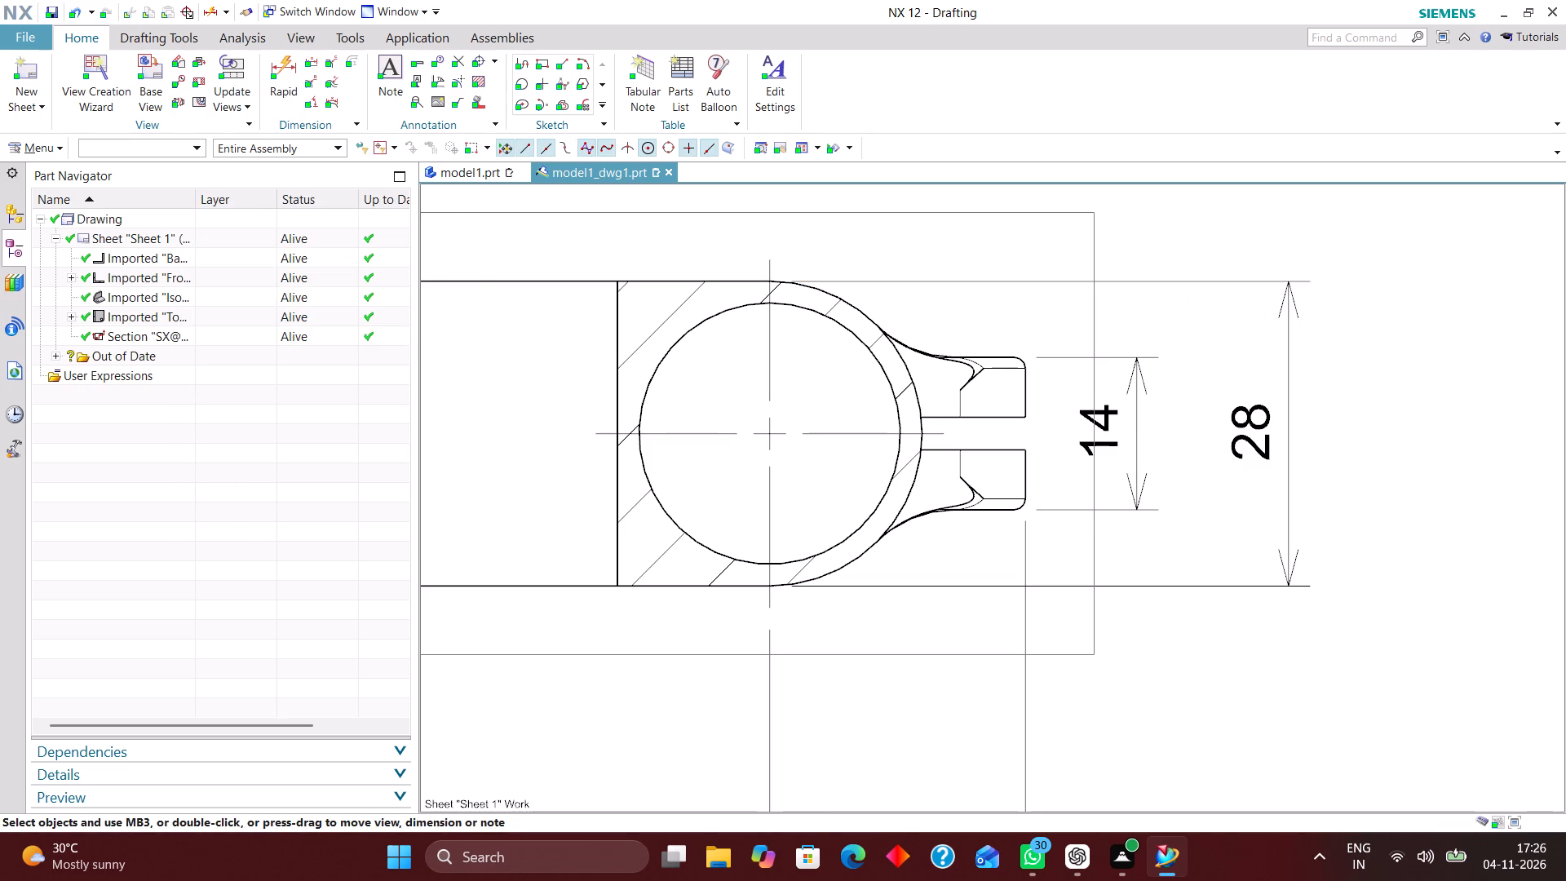
drag(1130, 427, 1183, 419)
click(1179, 476)
drag(1099, 443, 1157, 436)
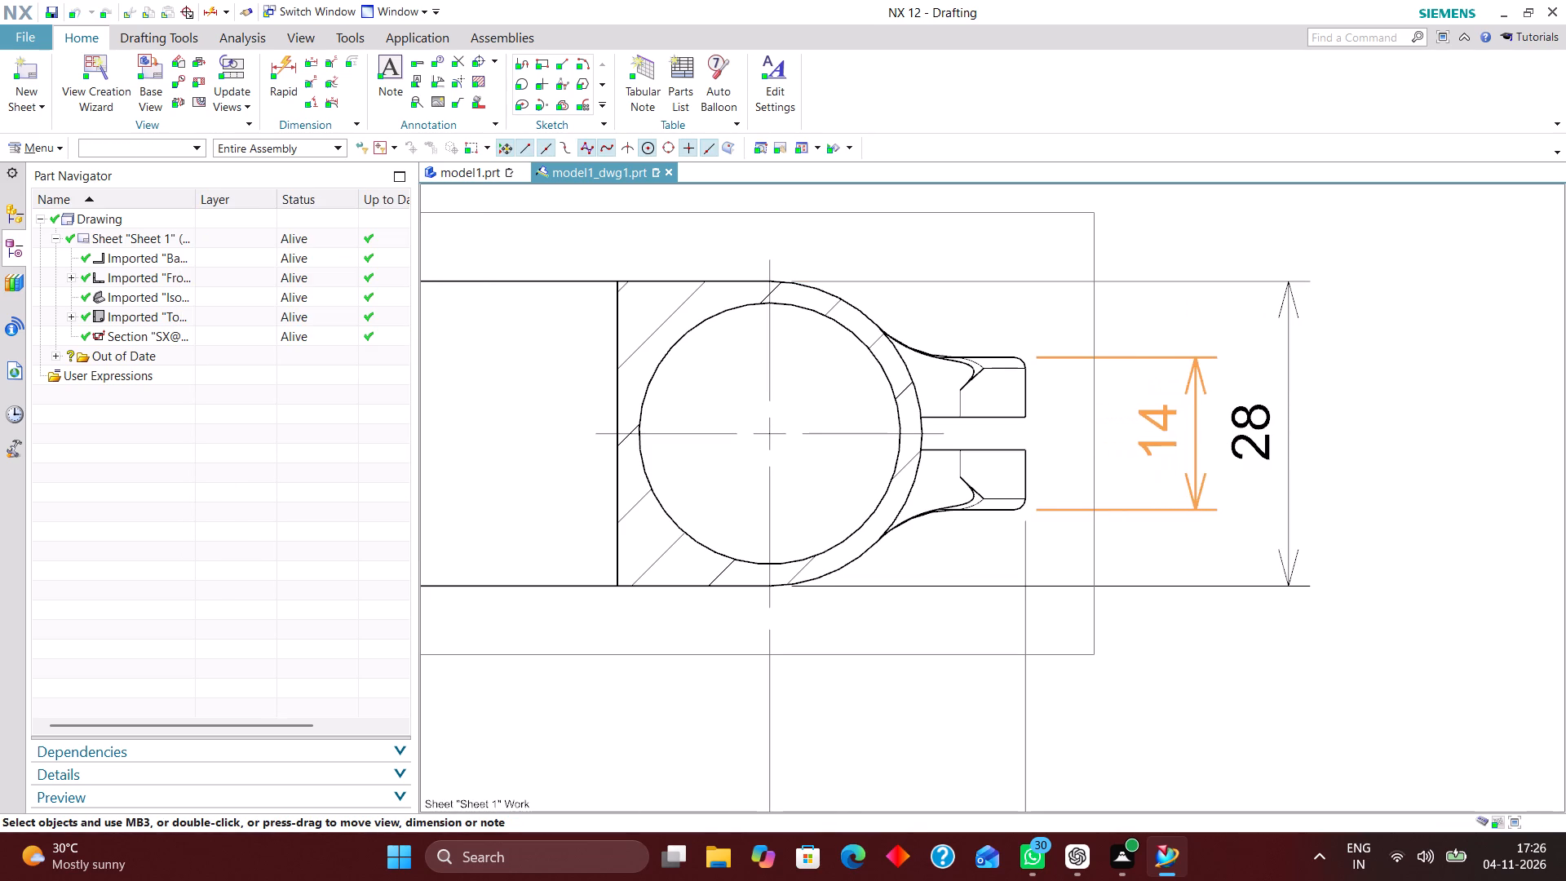
drag(1157, 436, 1157, 437)
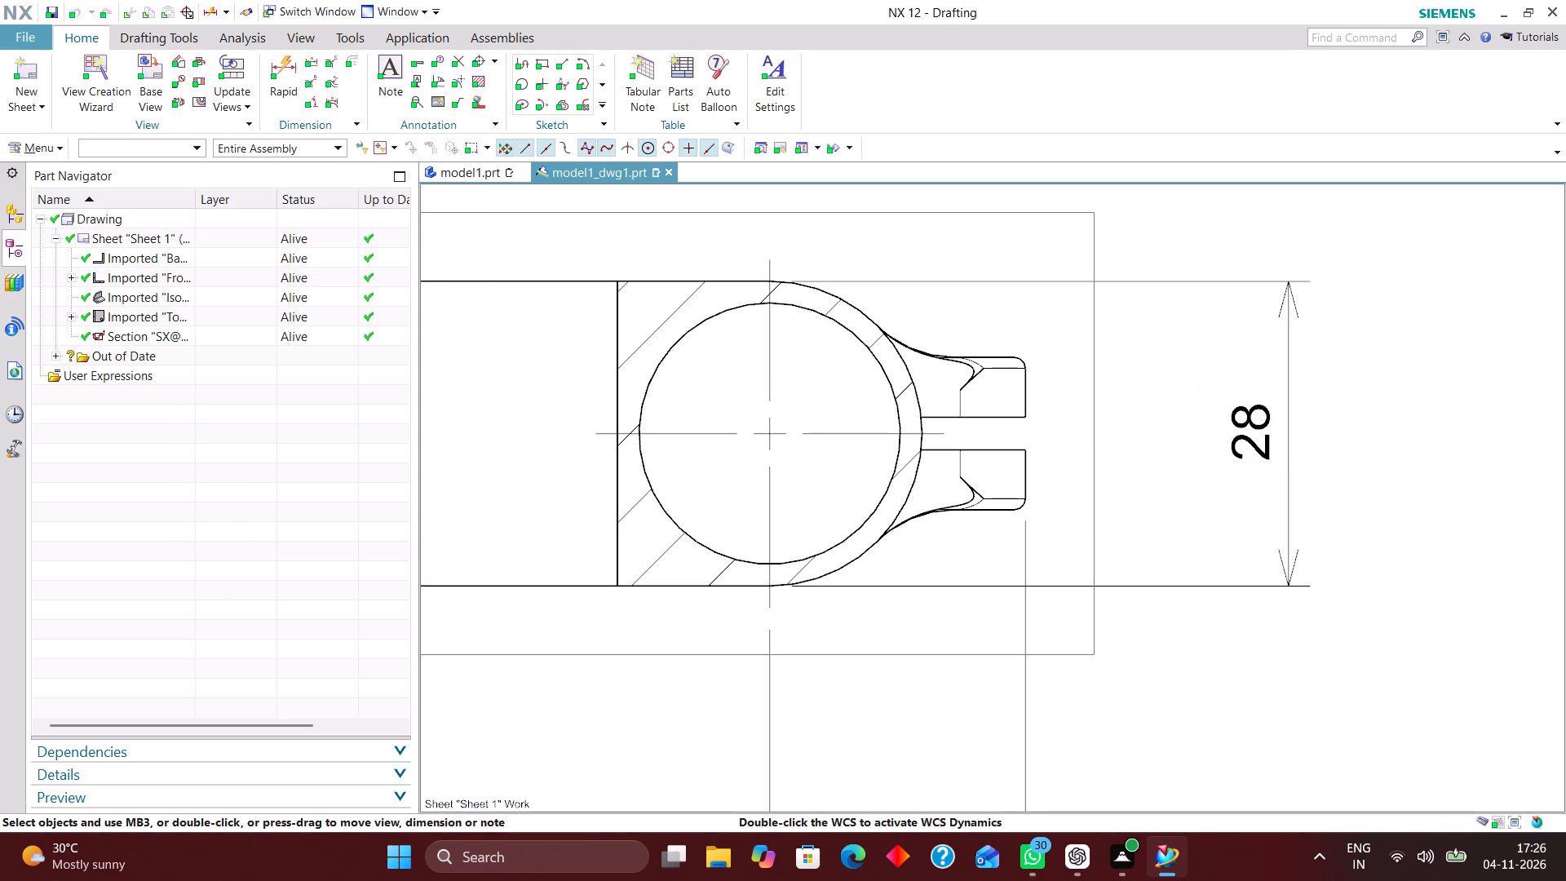
Add a Rapid dimension from the back view's right bore centre to the right lug's outer end, placed below the view.
scroll(1113, 431, down, 2)
scroll(1036, 449, down, 2)
scroll(1037, 588, up, 3)
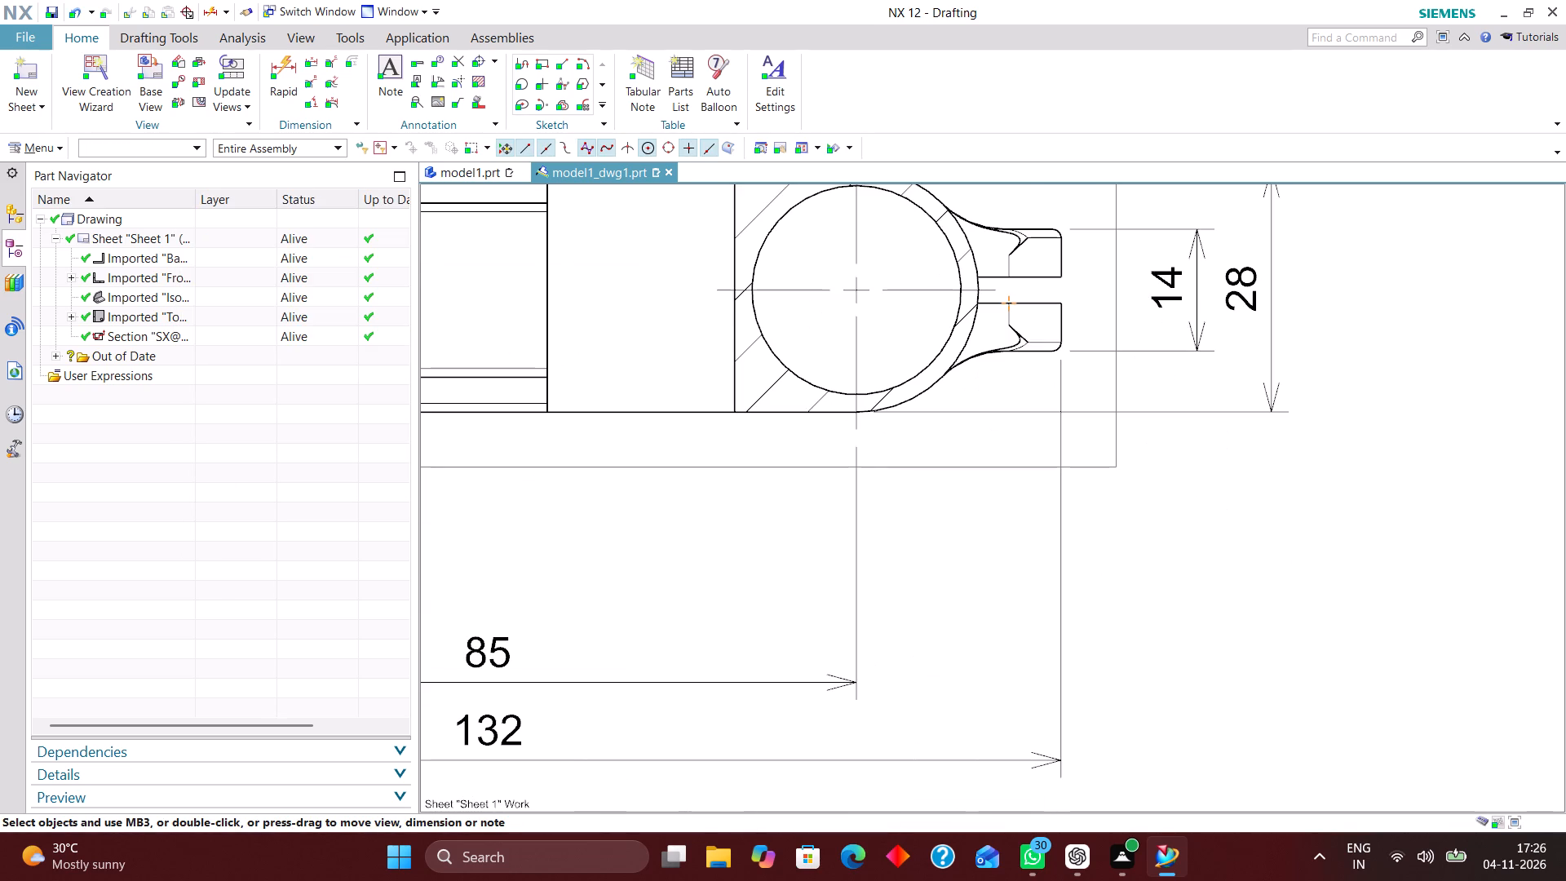
click(281, 77)
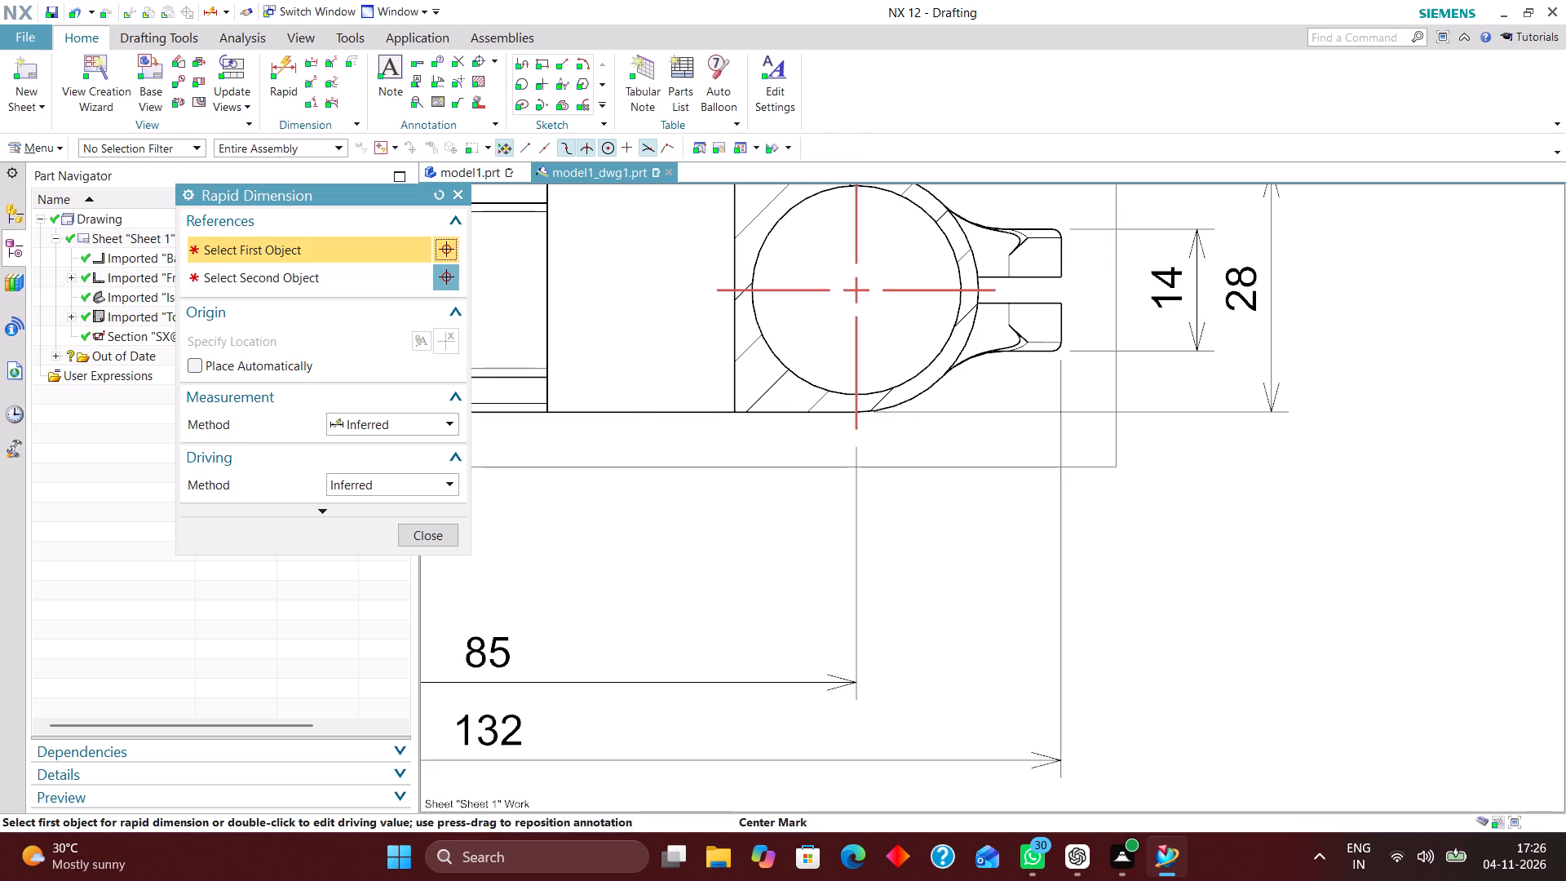
click(853, 365)
click(1063, 341)
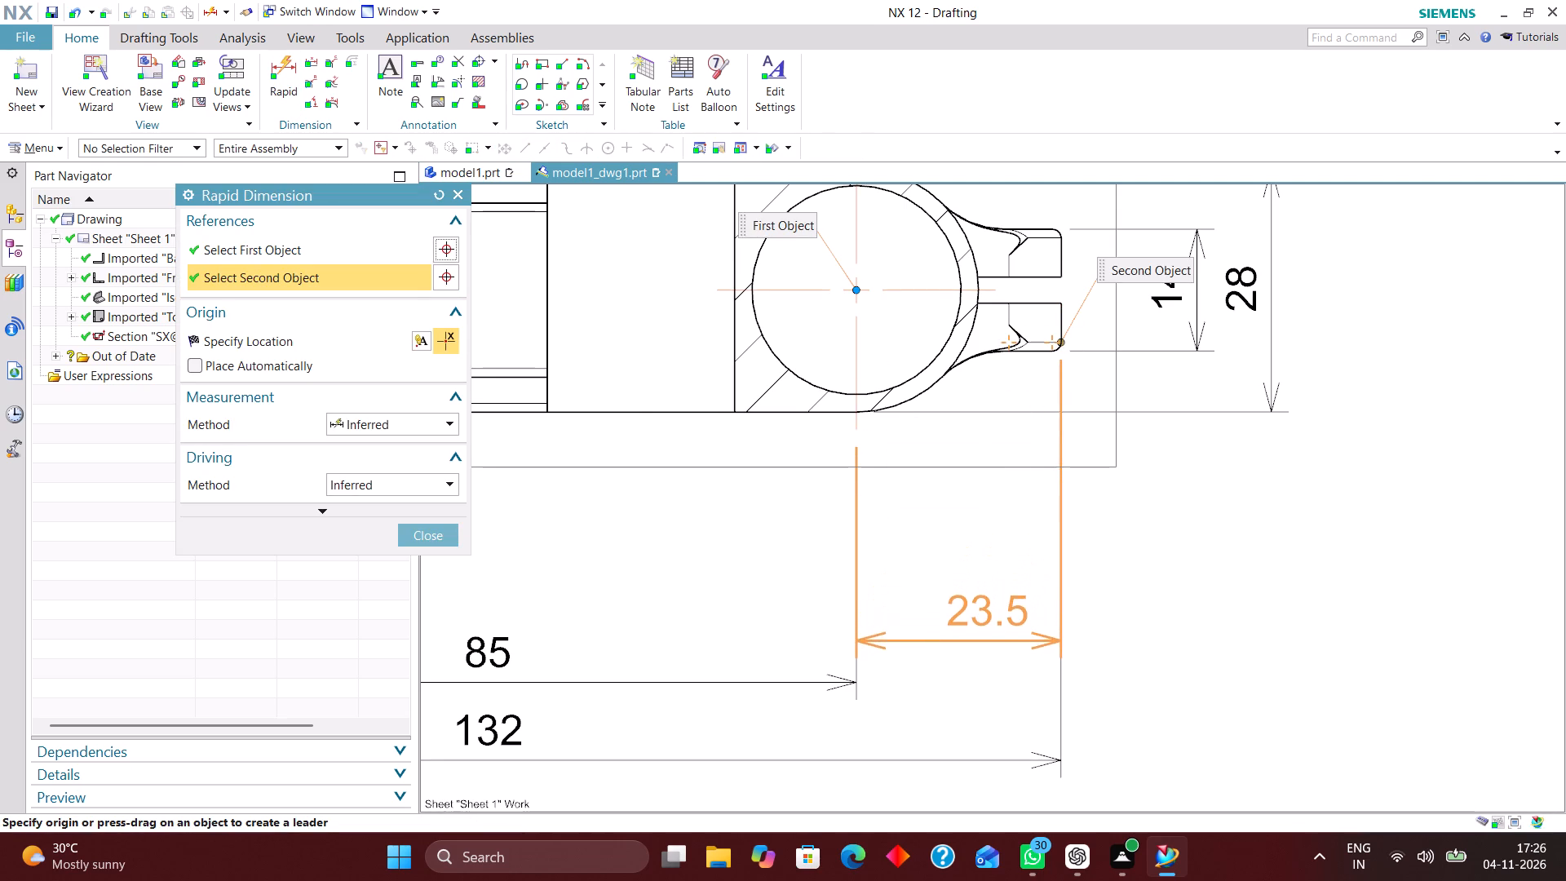
click(974, 625)
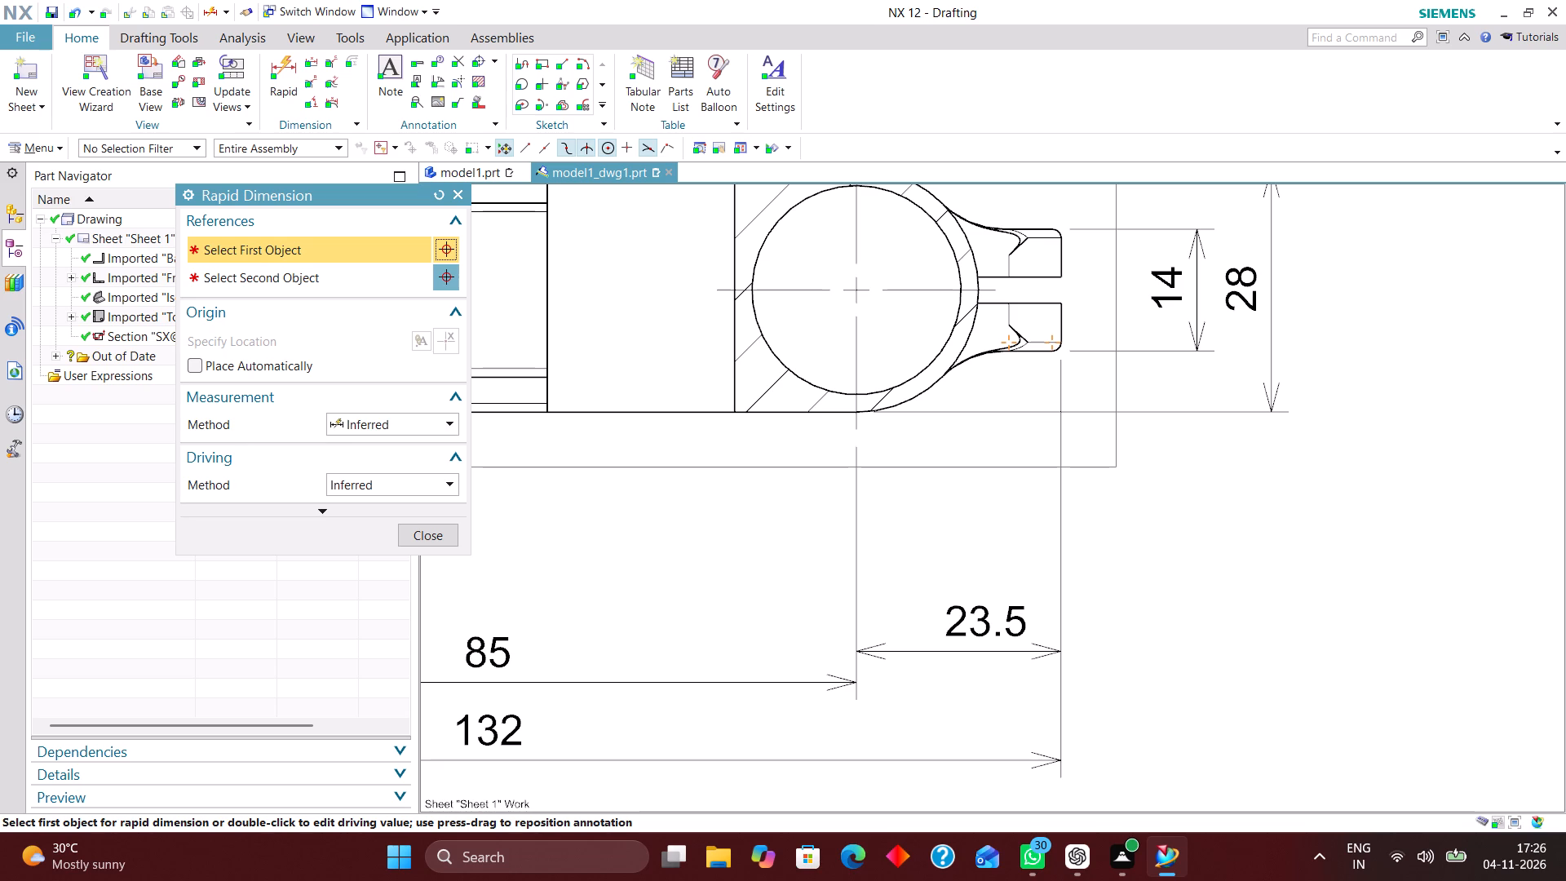
Add a Radial dimension to the rounded left end of the back view's slot, placing the text diagonally above the view.
scroll(1178, 575, down, 3)
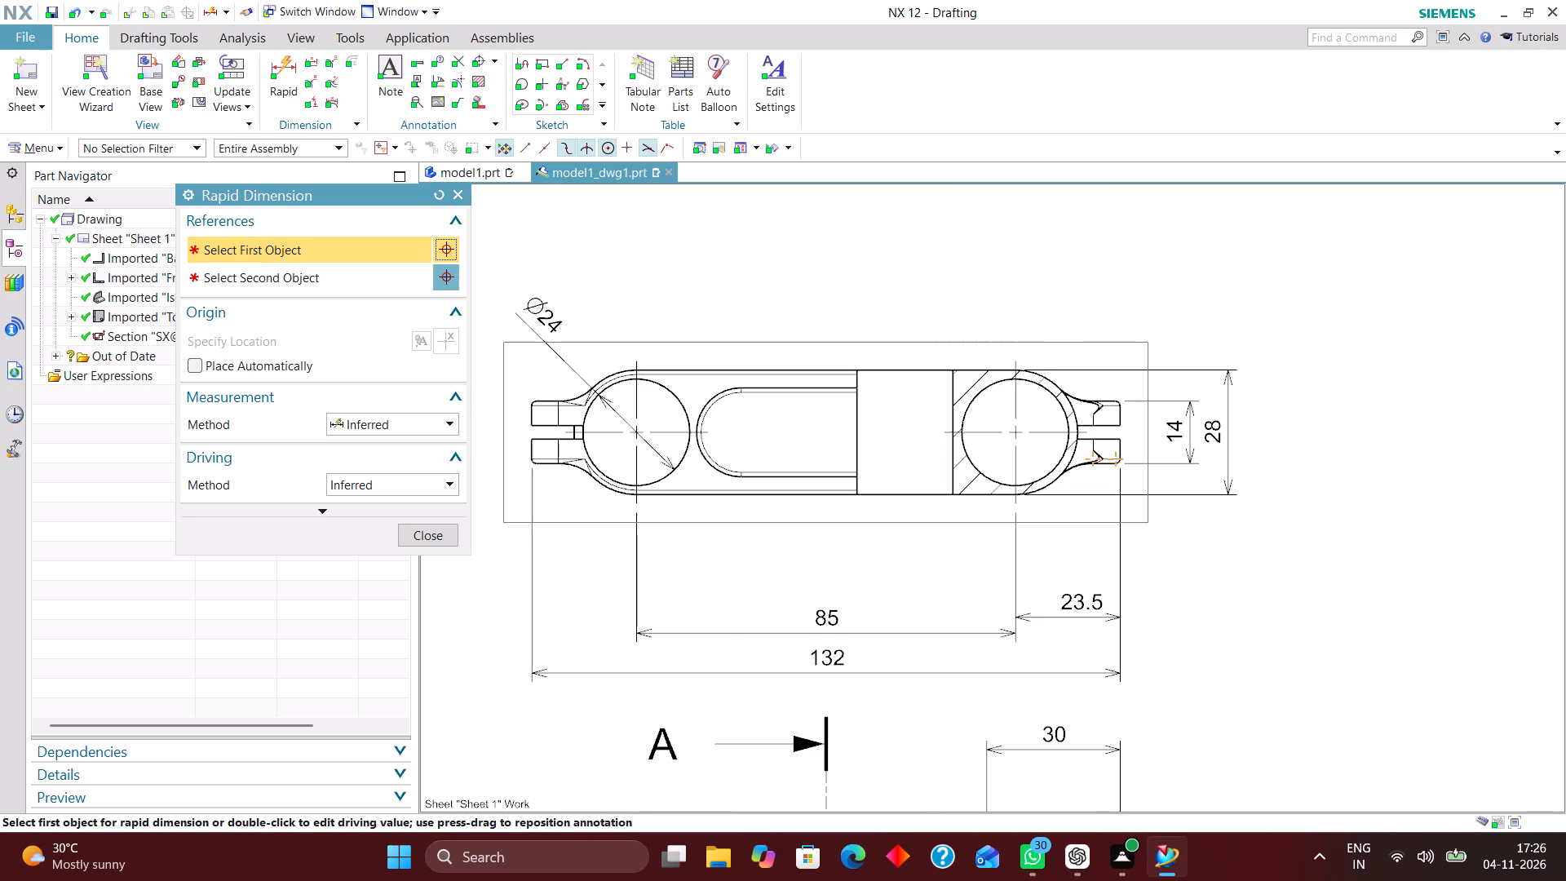
scroll(697, 383, up, 4)
click(417, 423)
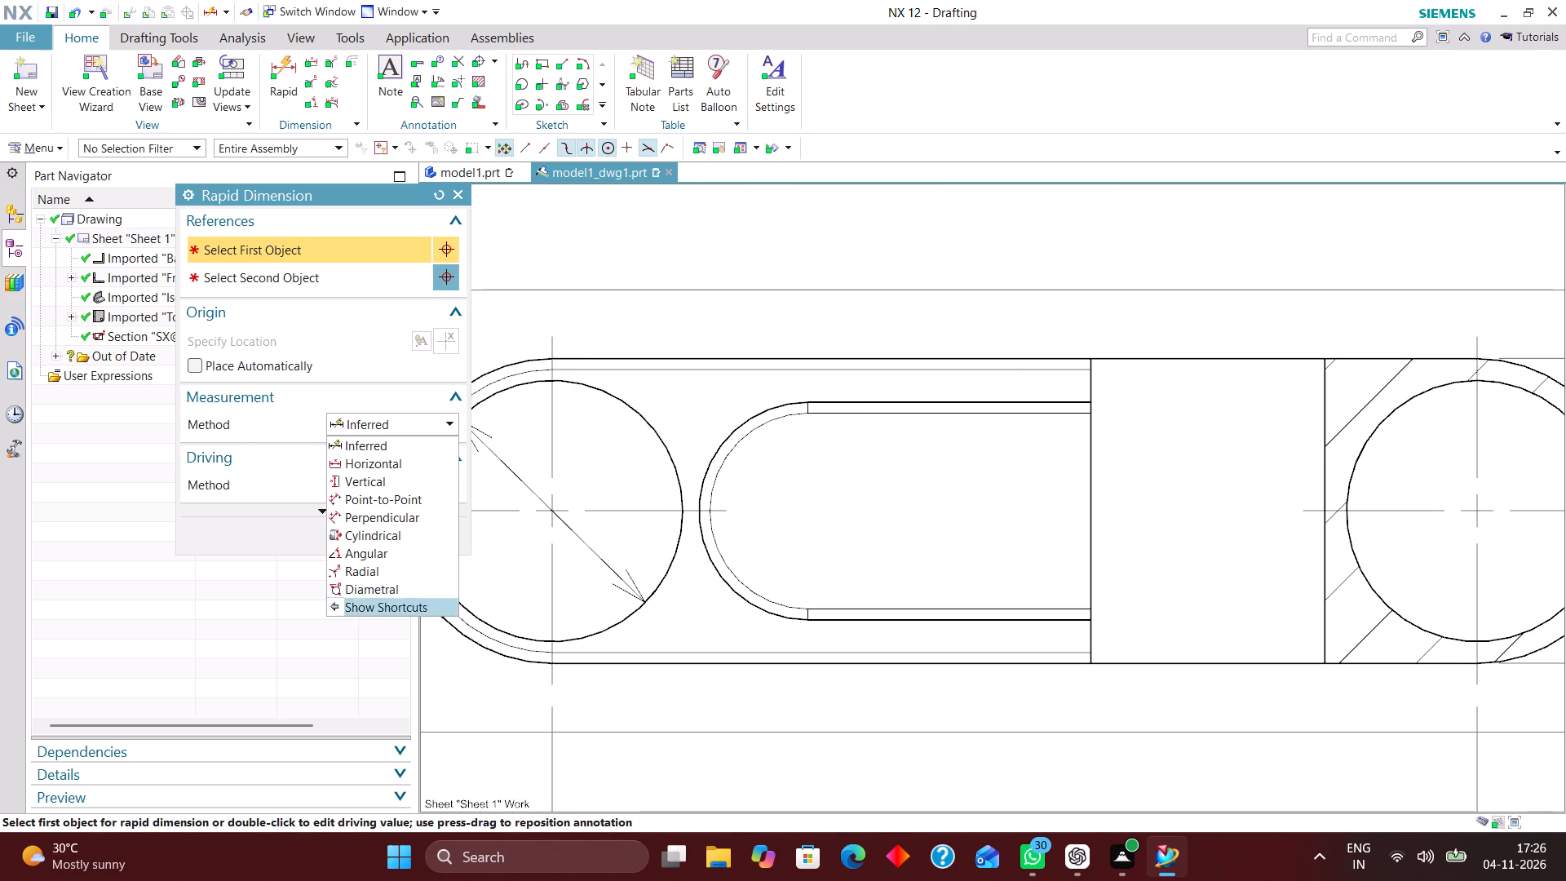
click(400, 569)
click(733, 423)
scroll(697, 377, down, 4)
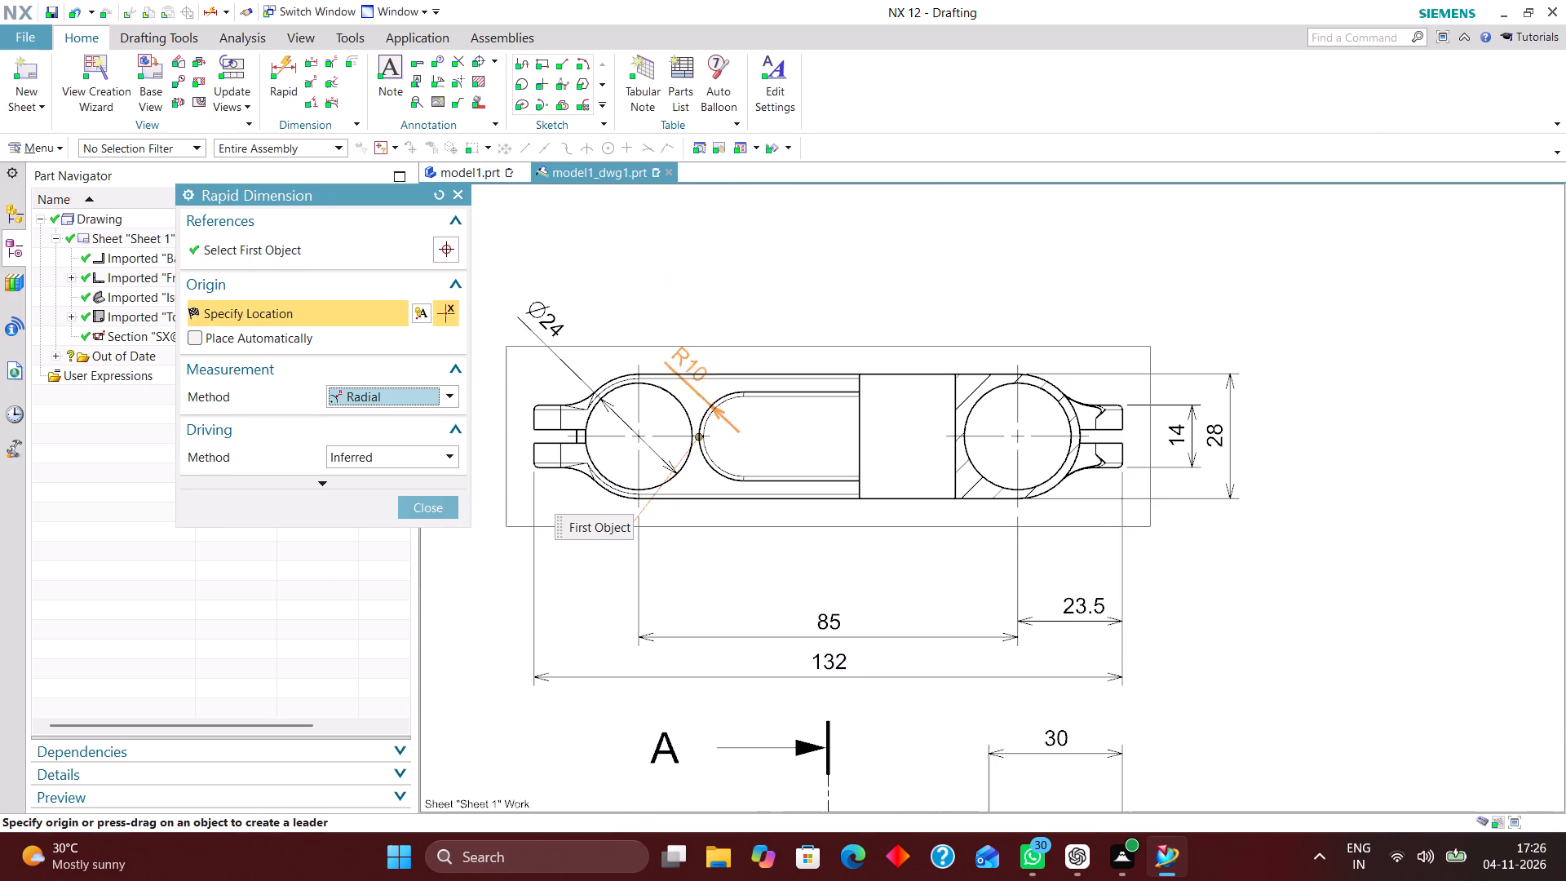
click(638, 269)
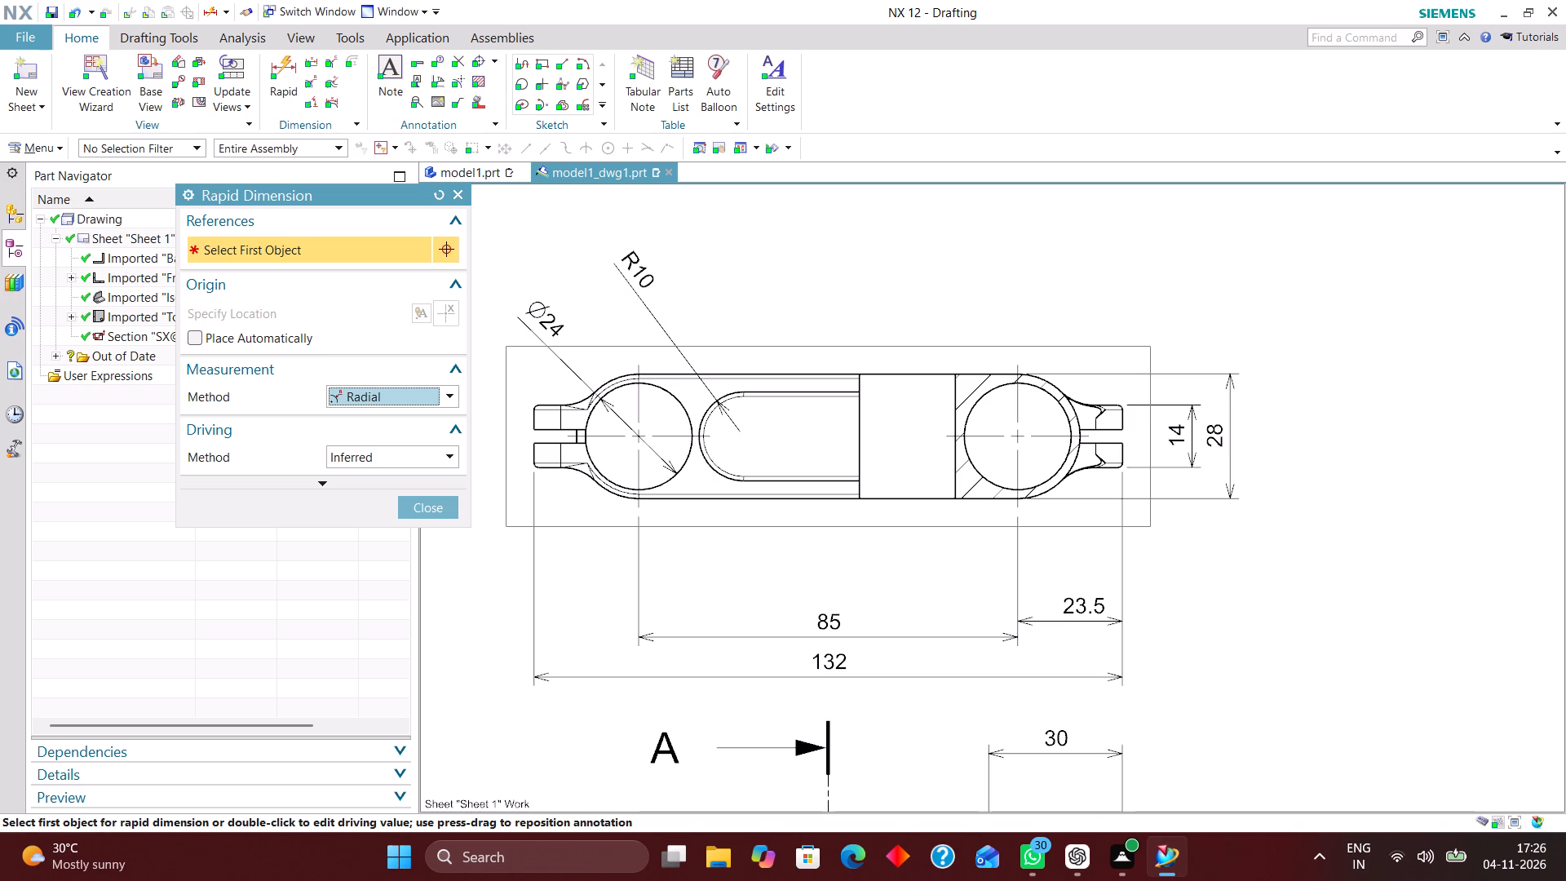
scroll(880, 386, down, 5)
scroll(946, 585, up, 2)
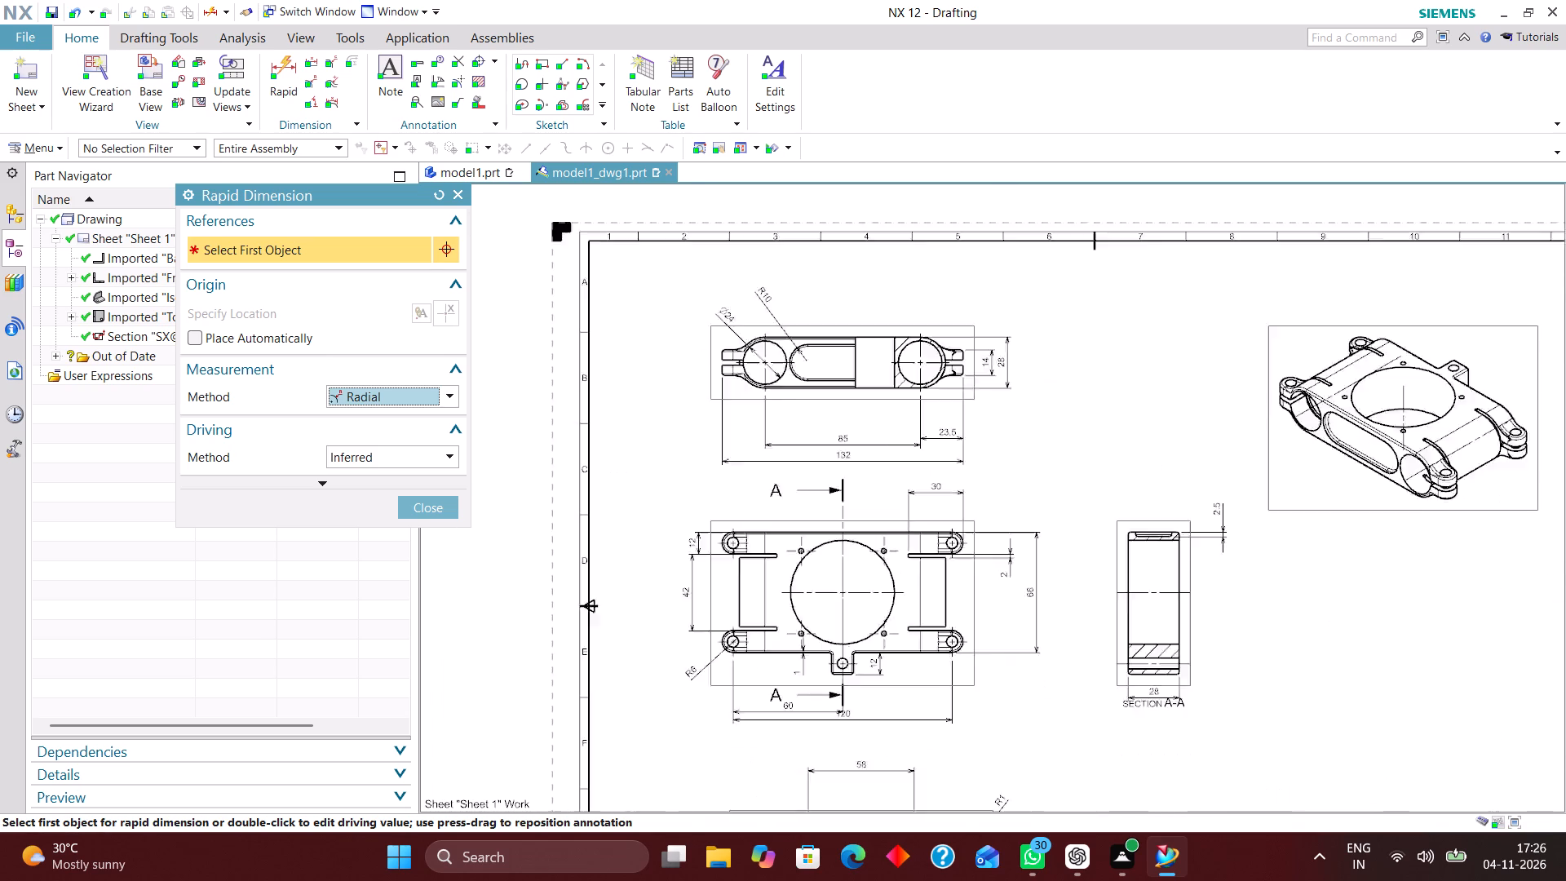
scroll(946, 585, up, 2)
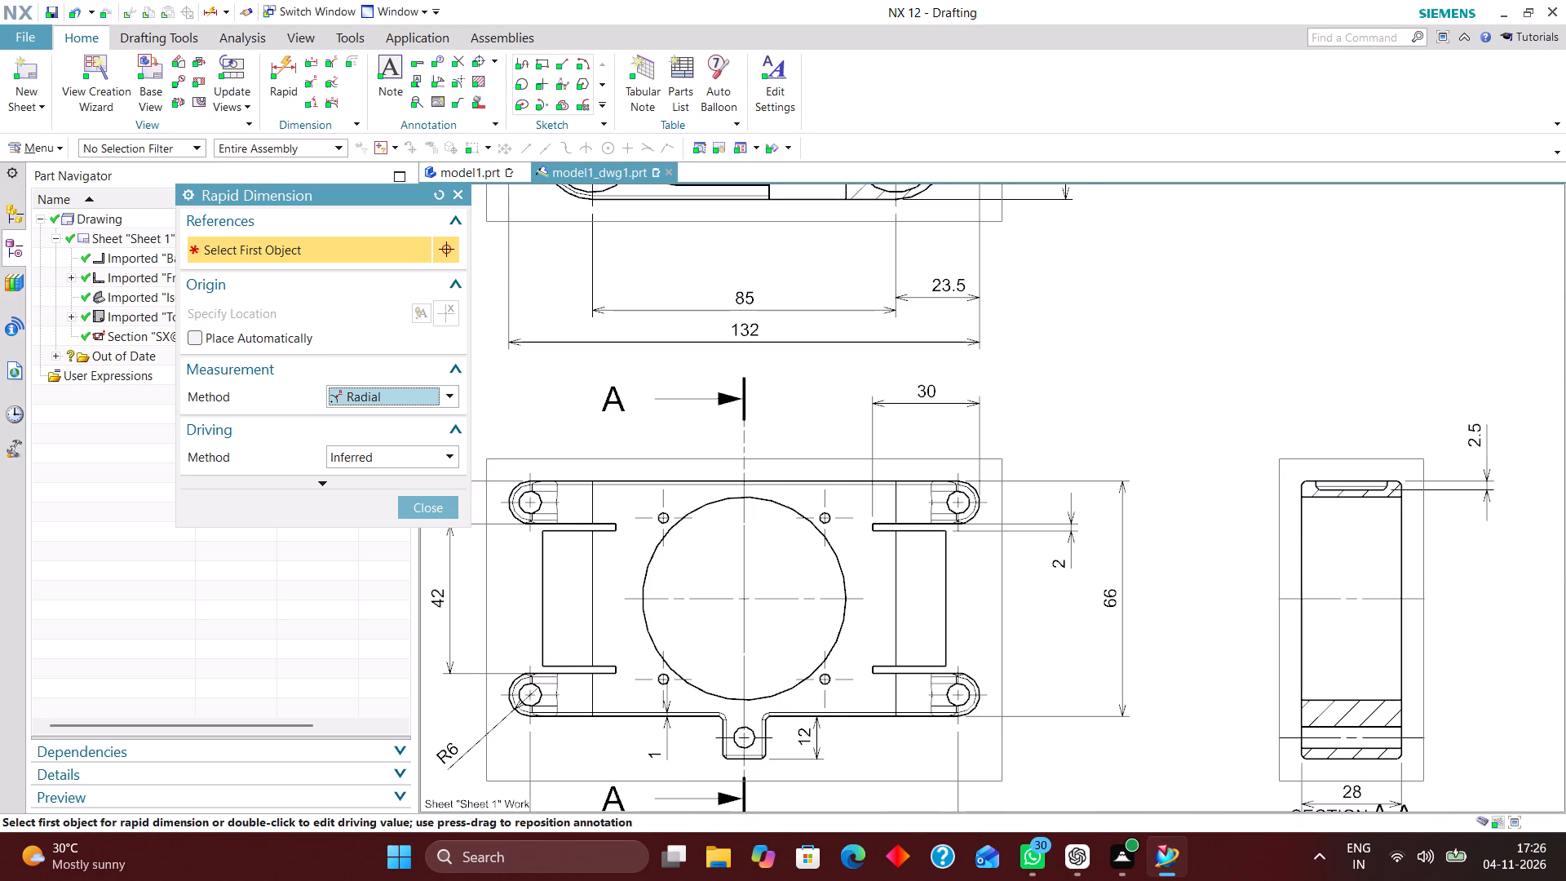
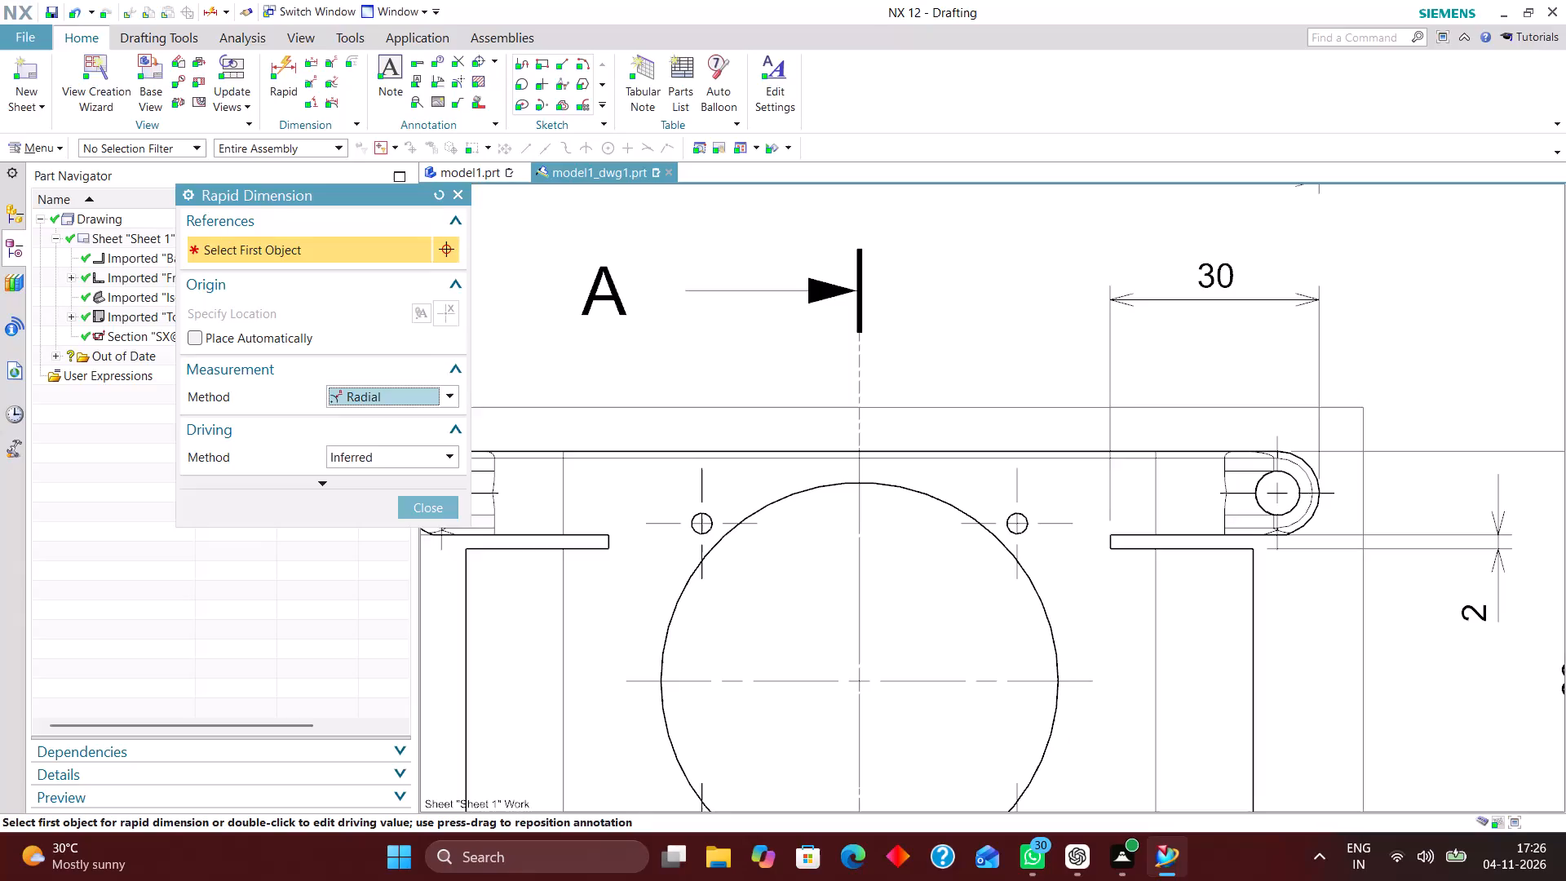
Set the Top view's hidden lines to a dashed line style.
click(431, 507)
scroll(588, 396, down, 4)
scroll(635, 418, up, 4)
scroll(648, 342, down, 5)
scroll(671, 640, up, 5)
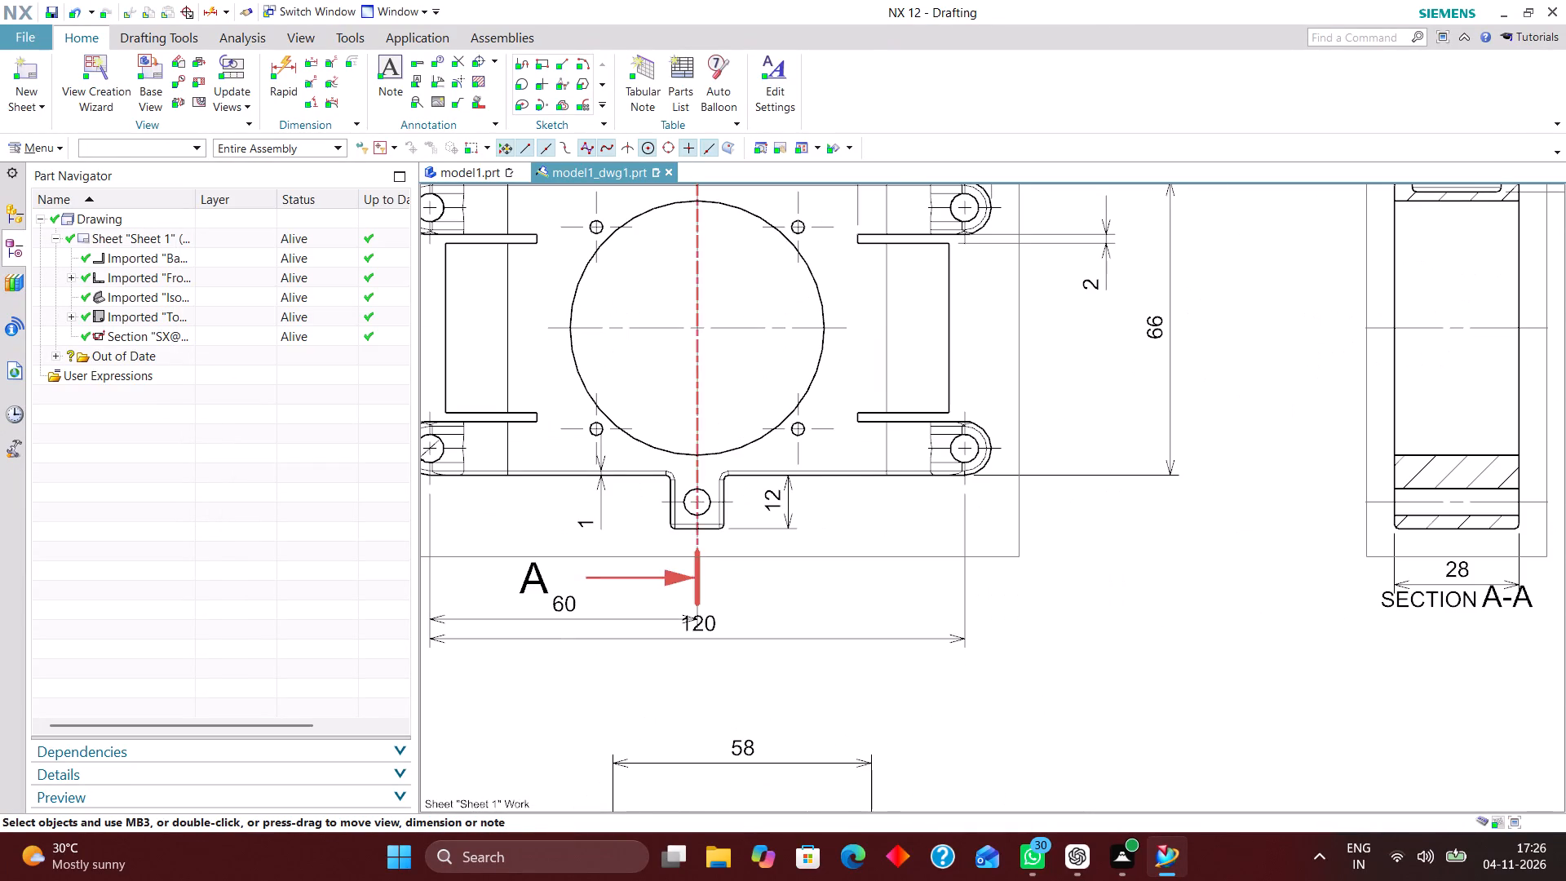
right_click(622, 553)
click(705, 187)
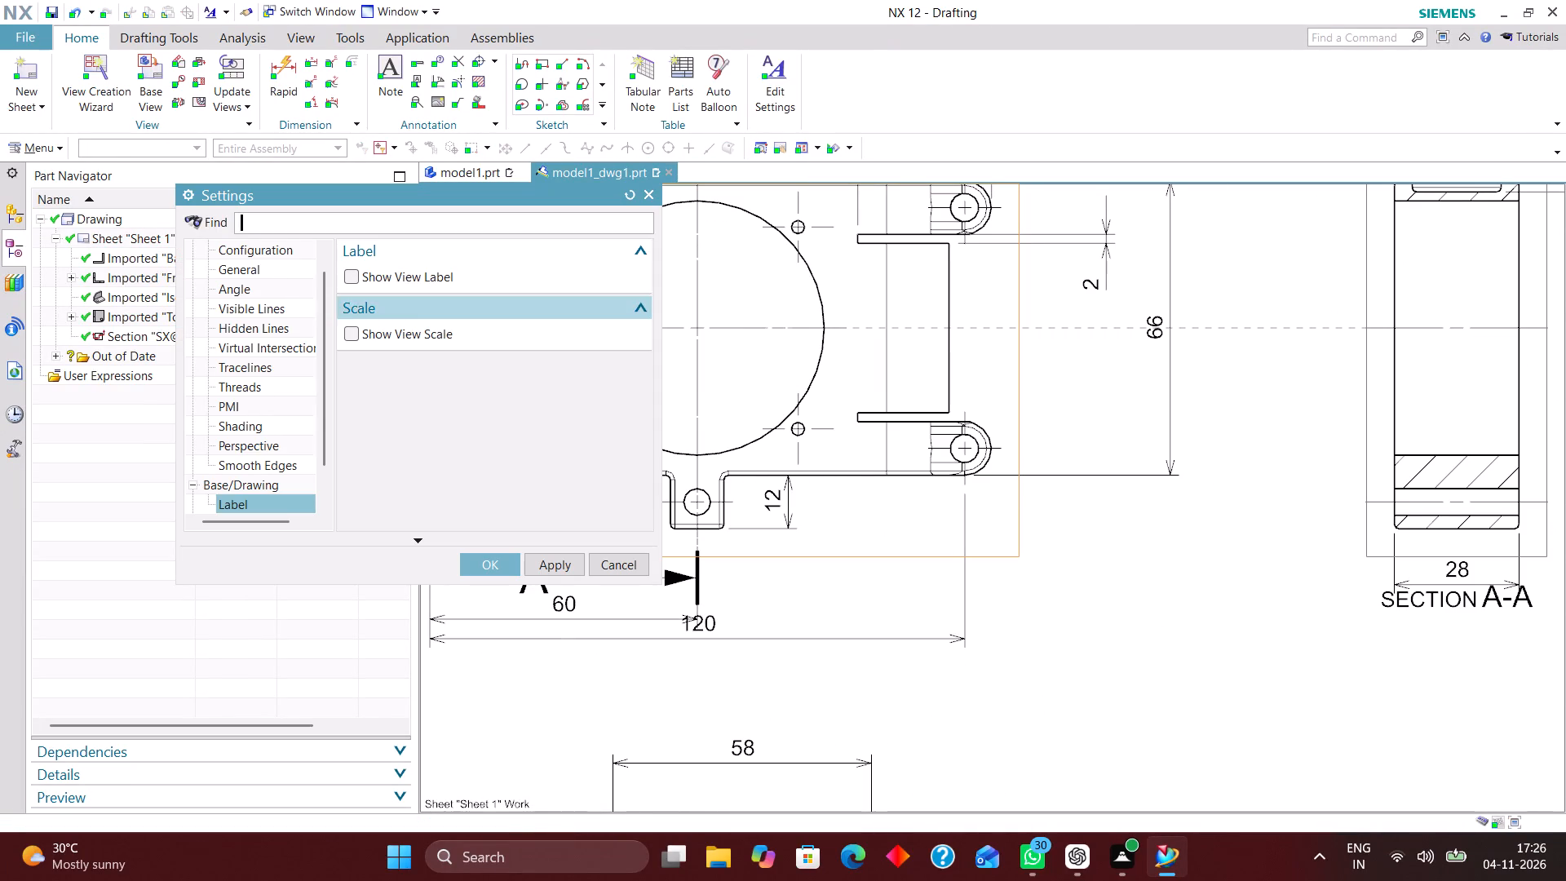
scroll(255, 373, up, 4)
click(268, 325)
click(270, 345)
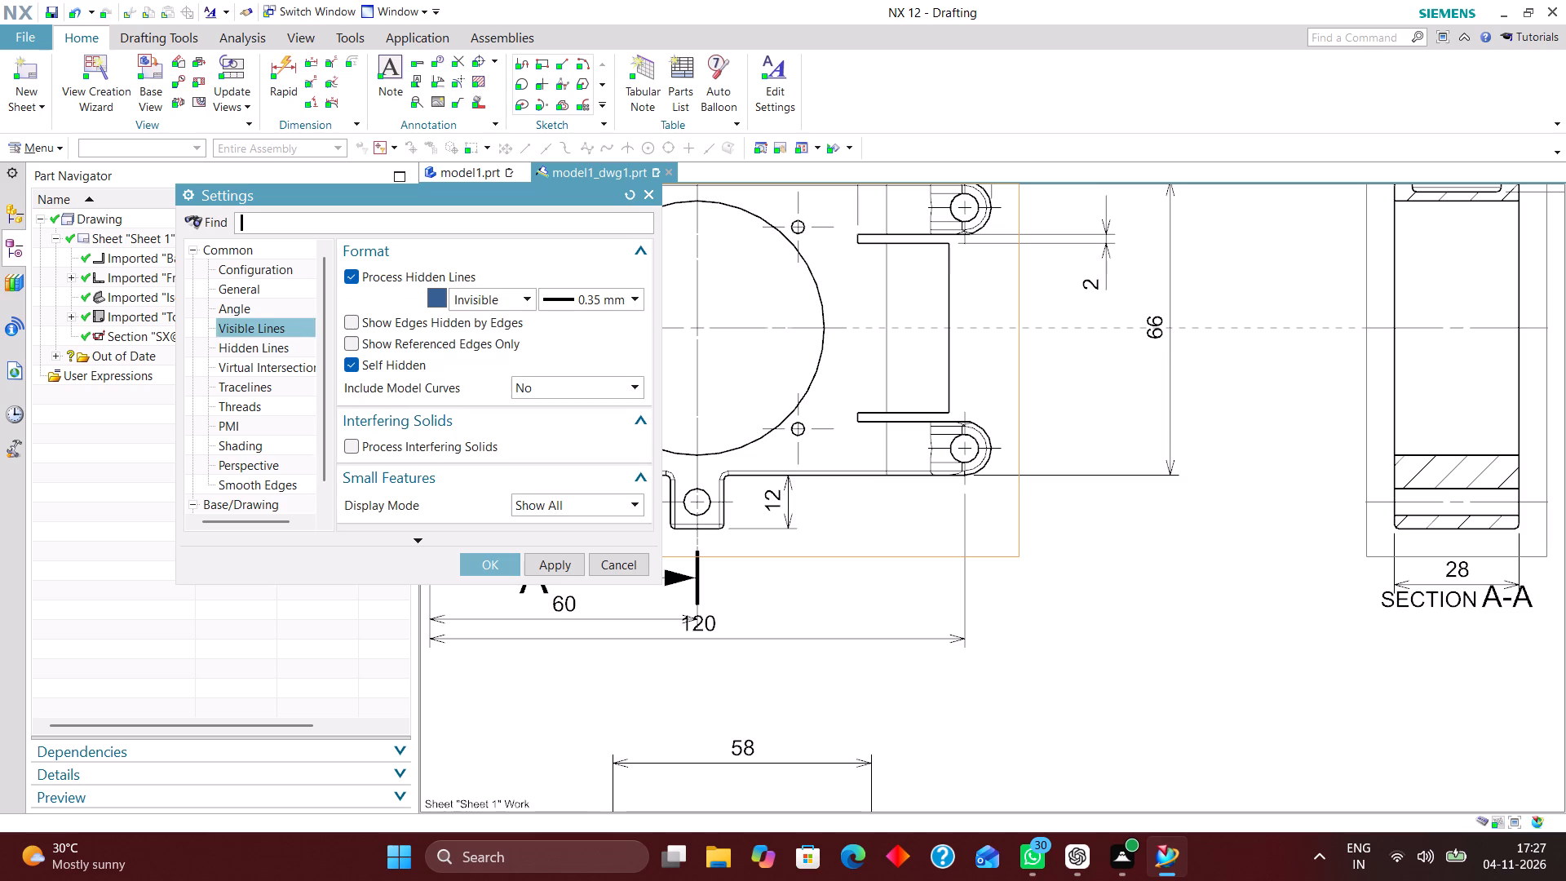
click(497, 298)
click(479, 352)
click(493, 564)
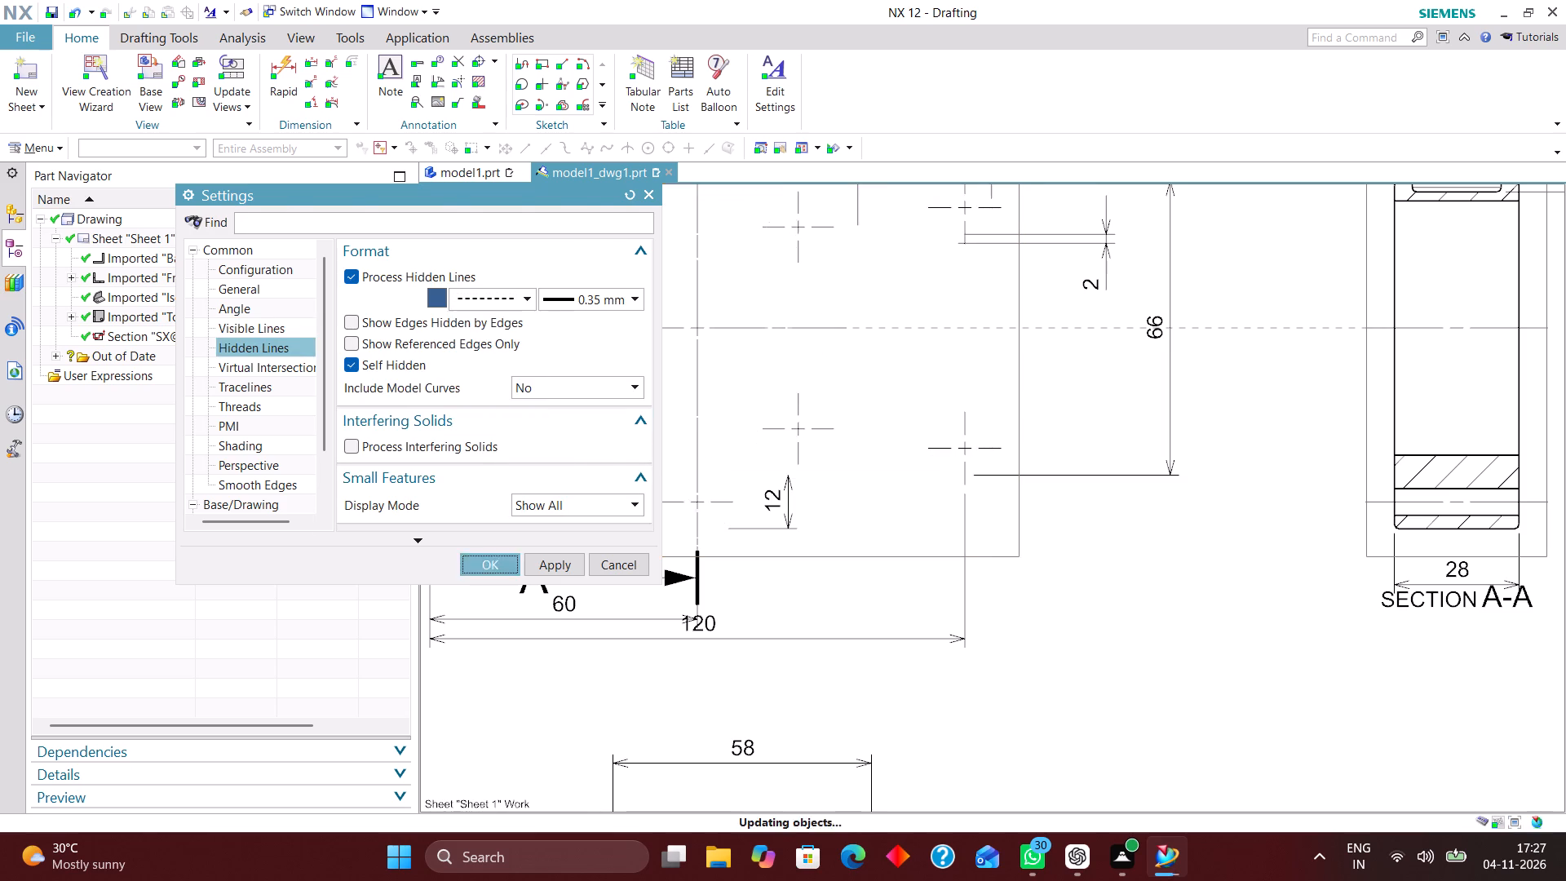
scroll(804, 621, down, 3)
scroll(778, 478, up, 4)
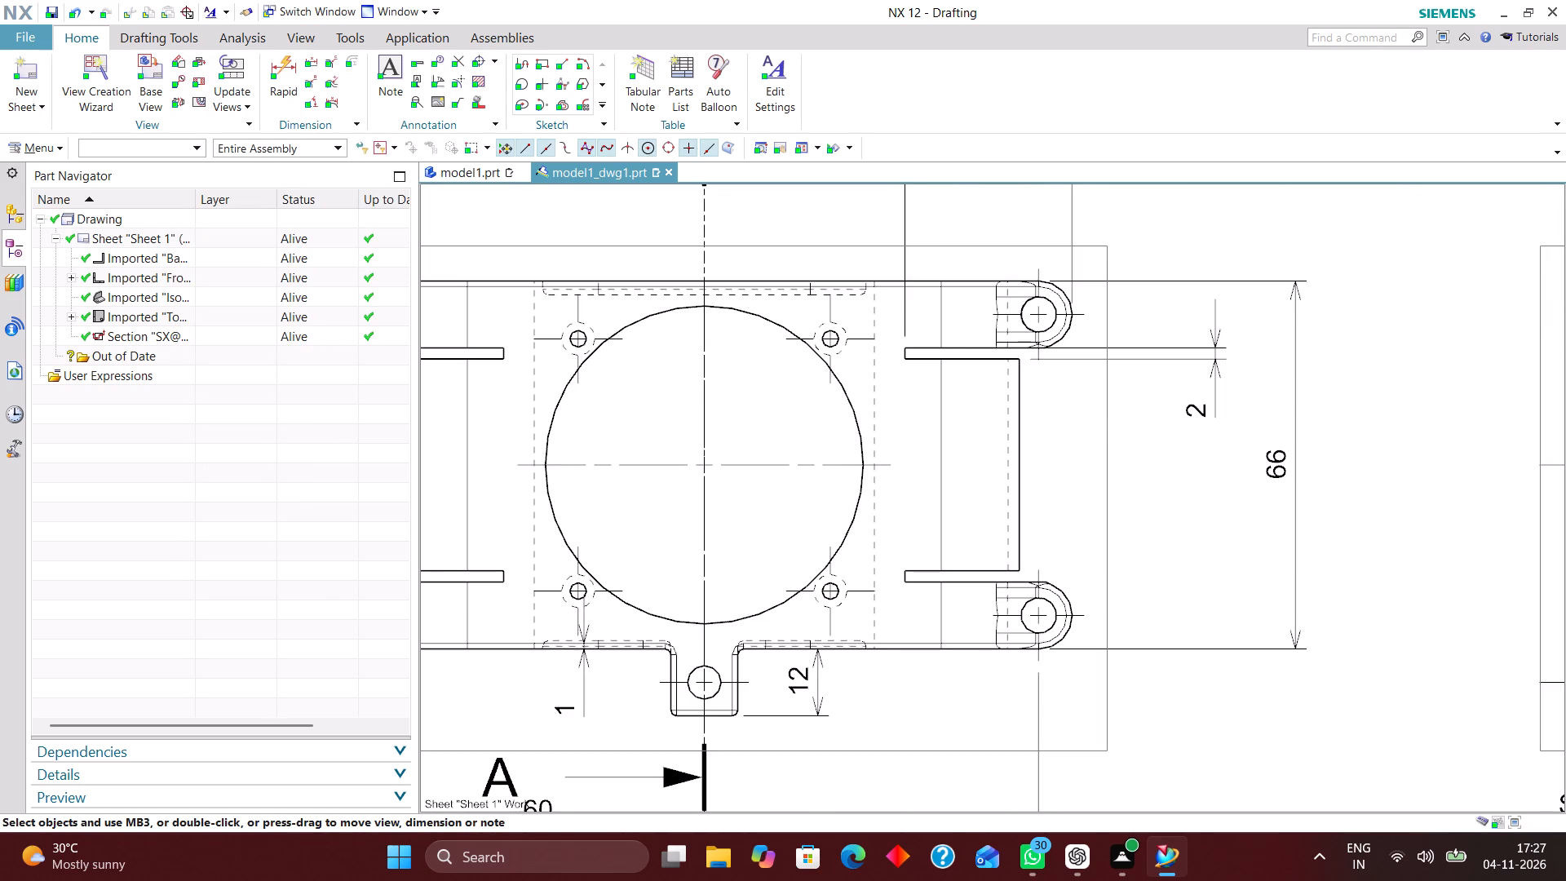
Add an Inferred Rapid dimension from the Top view's upper edge to the lower hidden edge of the recess, placed beside the recess.
scroll(792, 494, down, 2)
scroll(657, 374, up, 4)
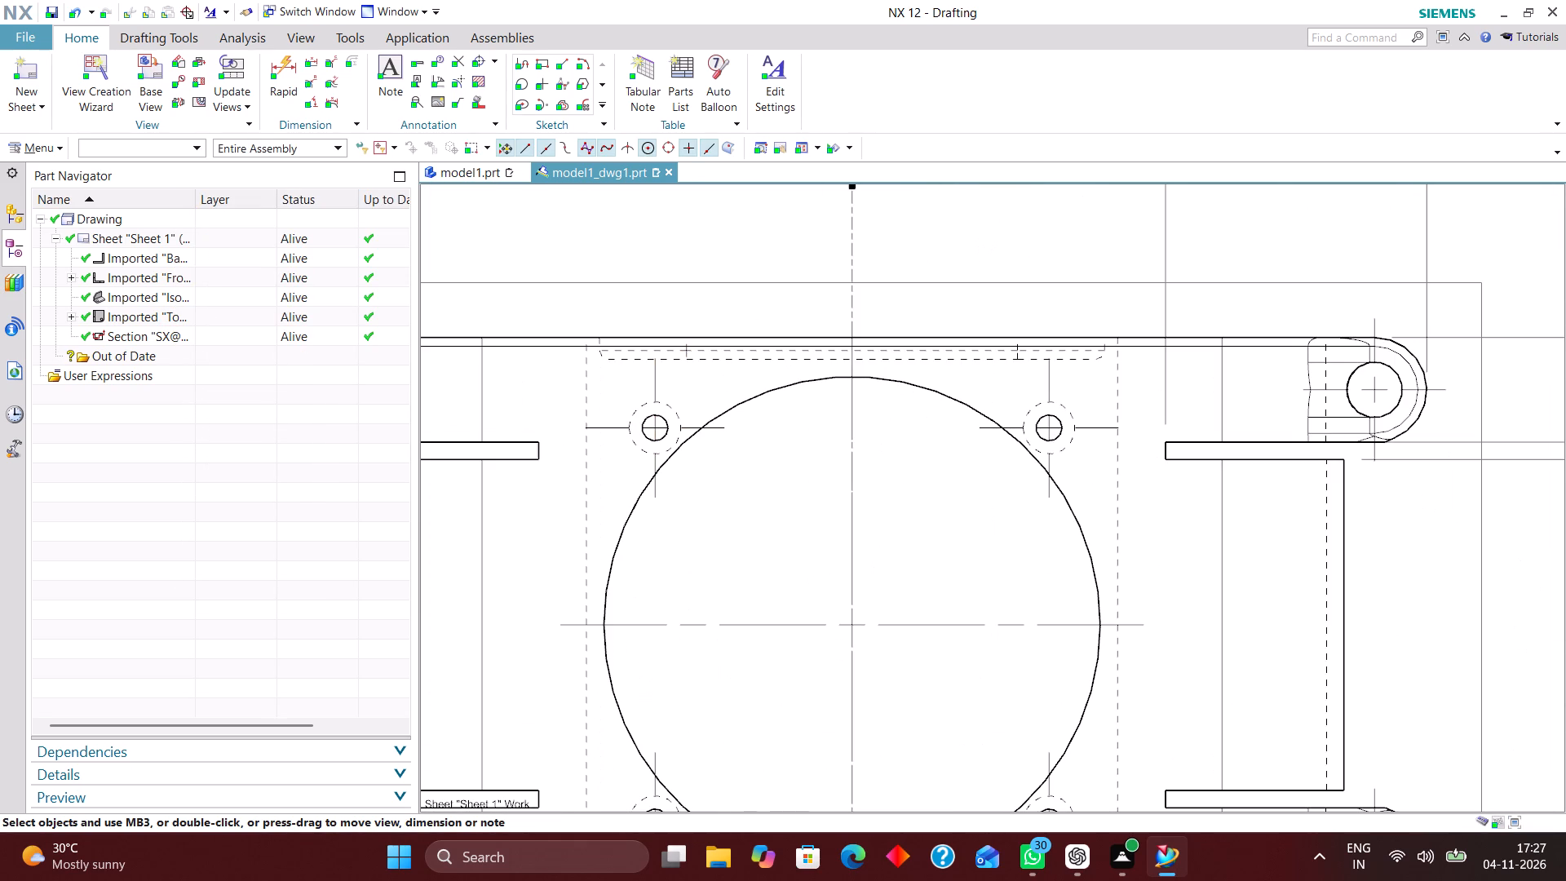
click(278, 70)
scroll(568, 328, up, 4)
click(427, 379)
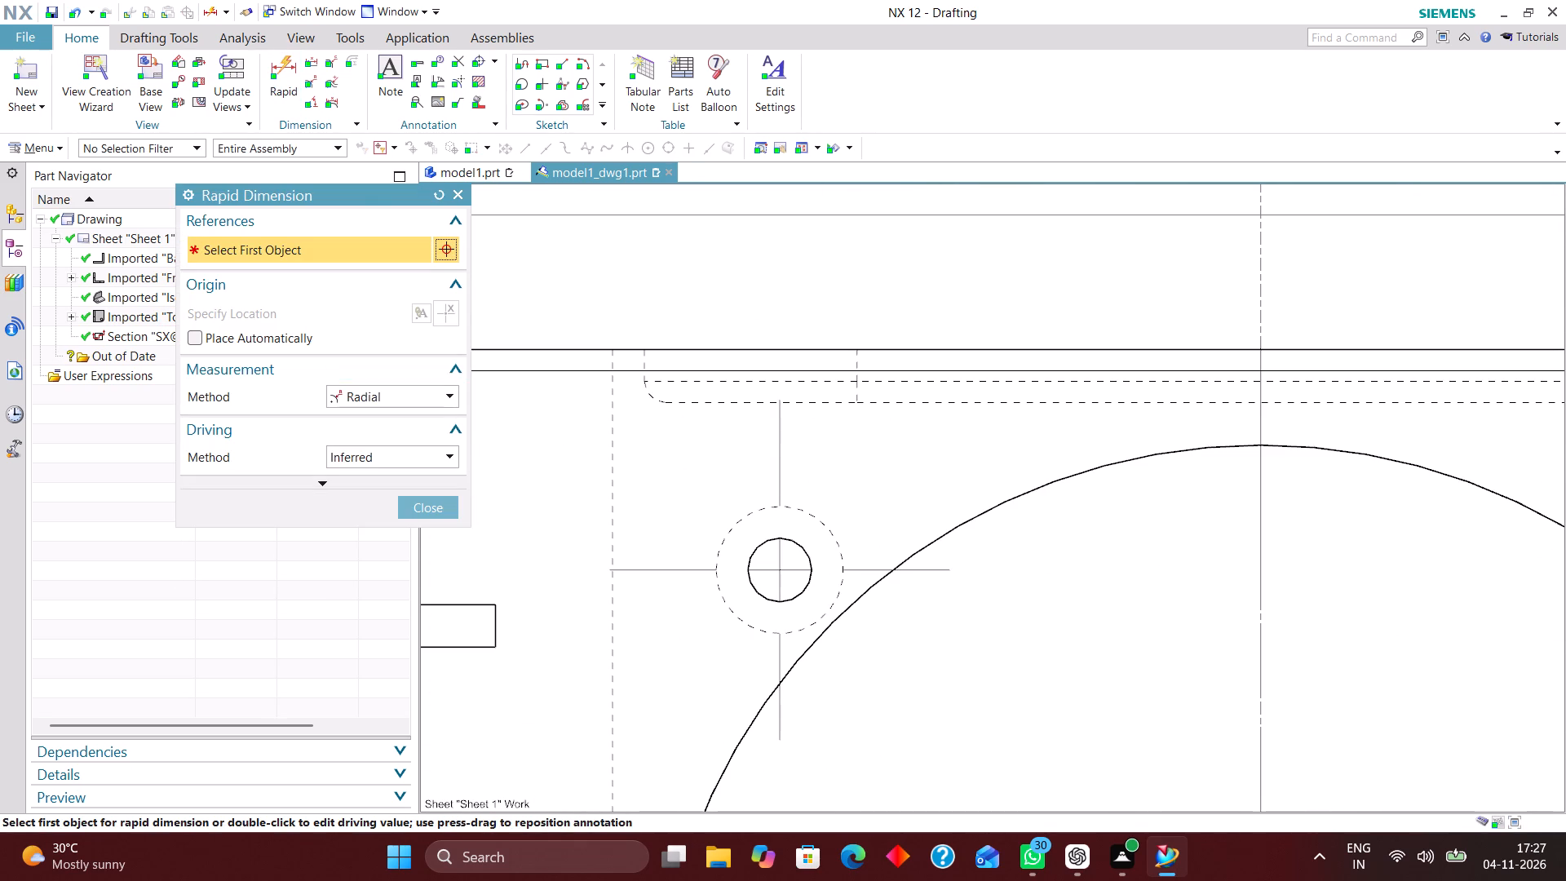
click(420, 399)
click(418, 412)
click(641, 344)
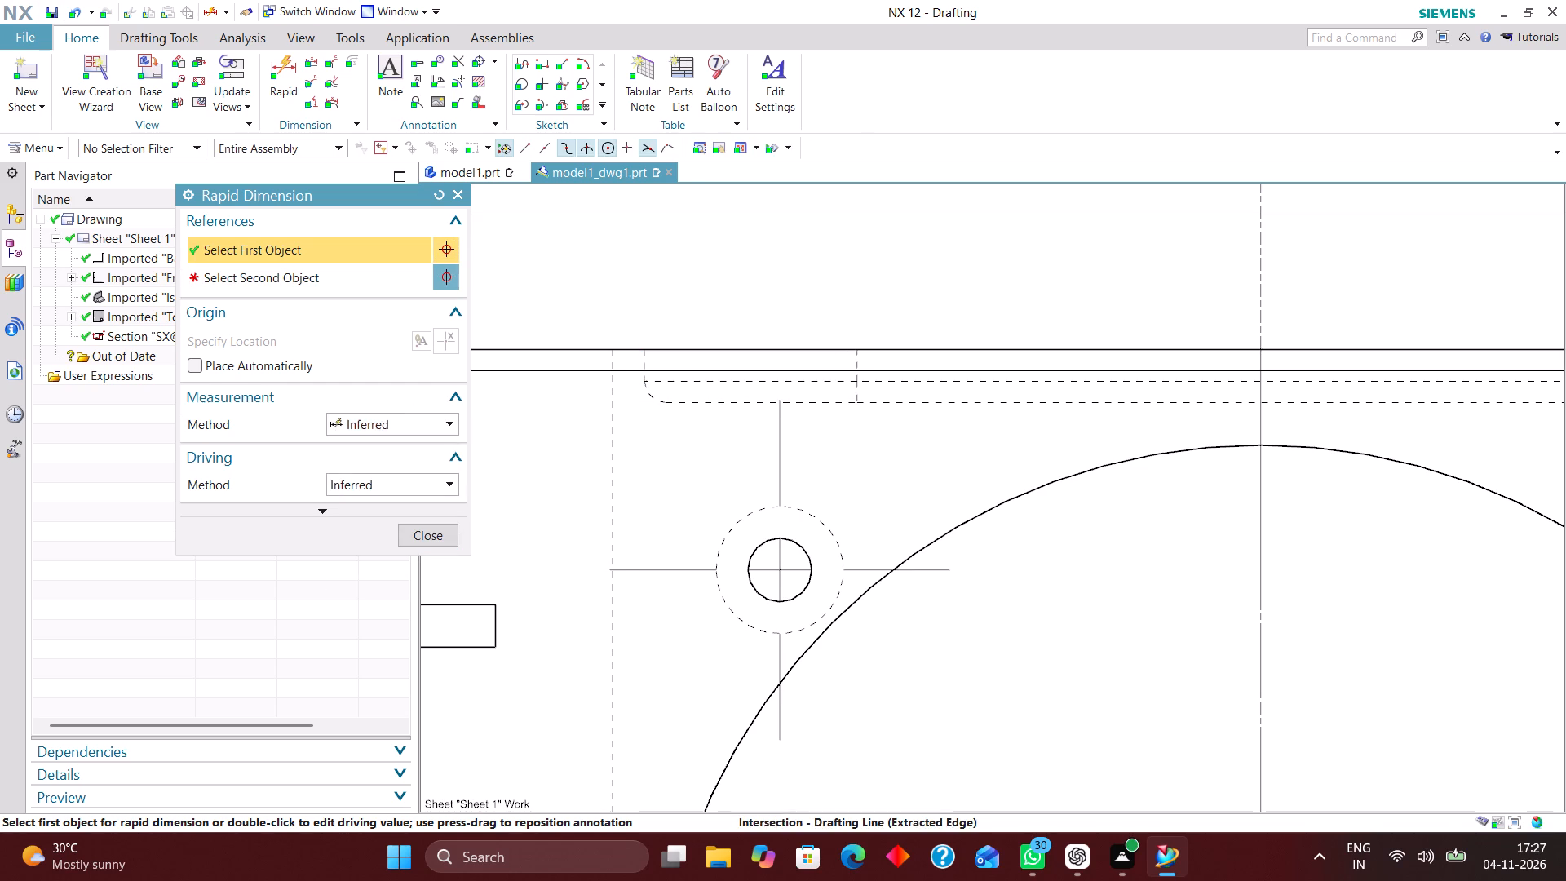
click(742, 404)
scroll(687, 449, down, 2)
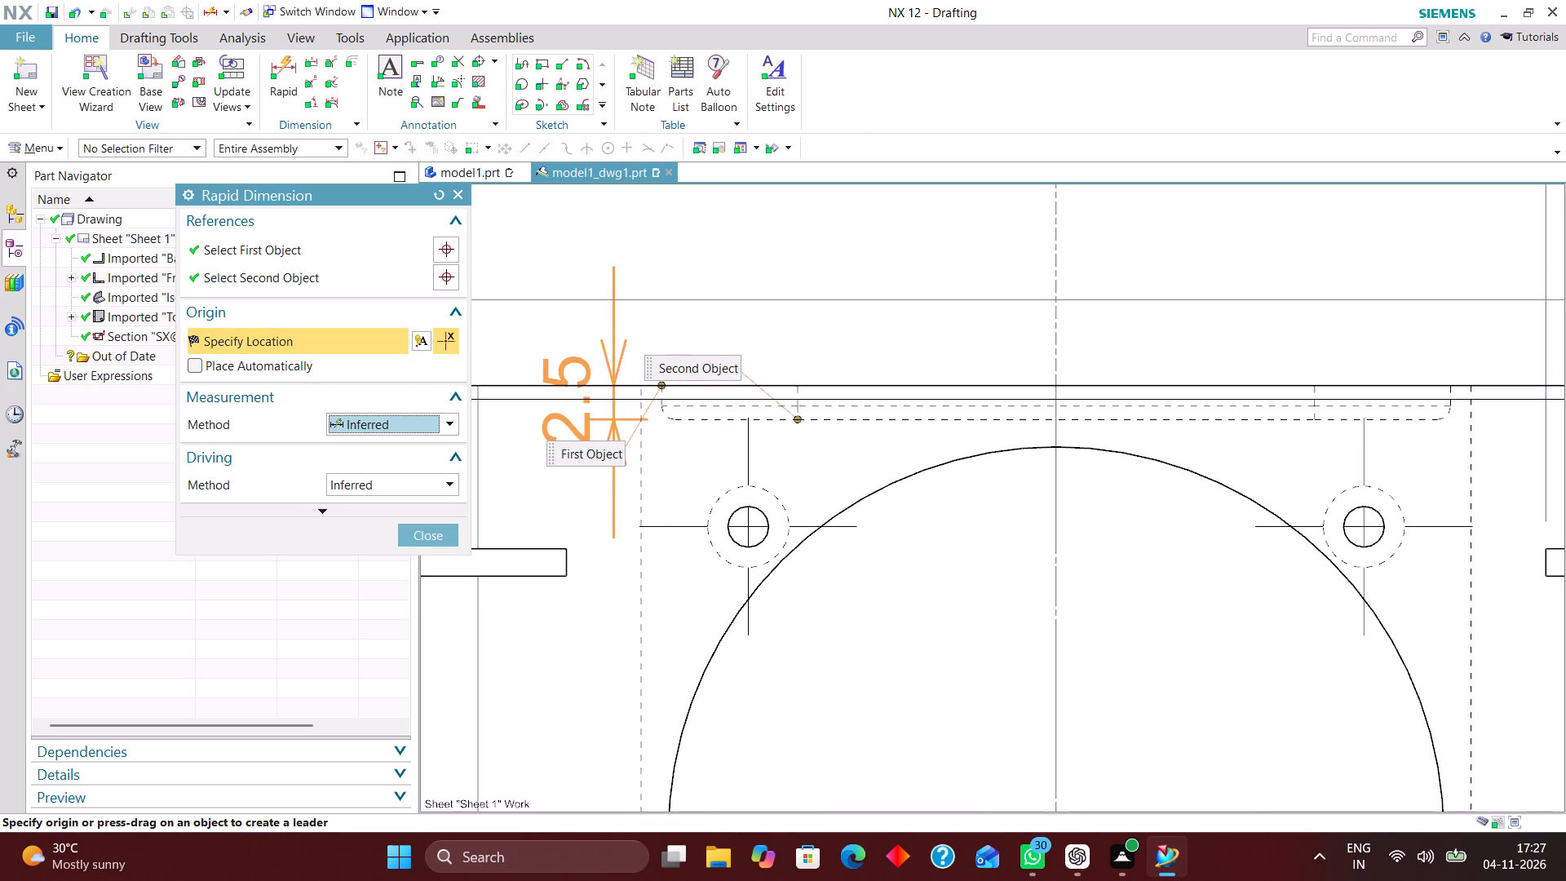
click(565, 402)
click(446, 538)
Move the recess-depth dimension text below its arrows, clear of the Top view's upper edge.
drag(582, 380, 565, 494)
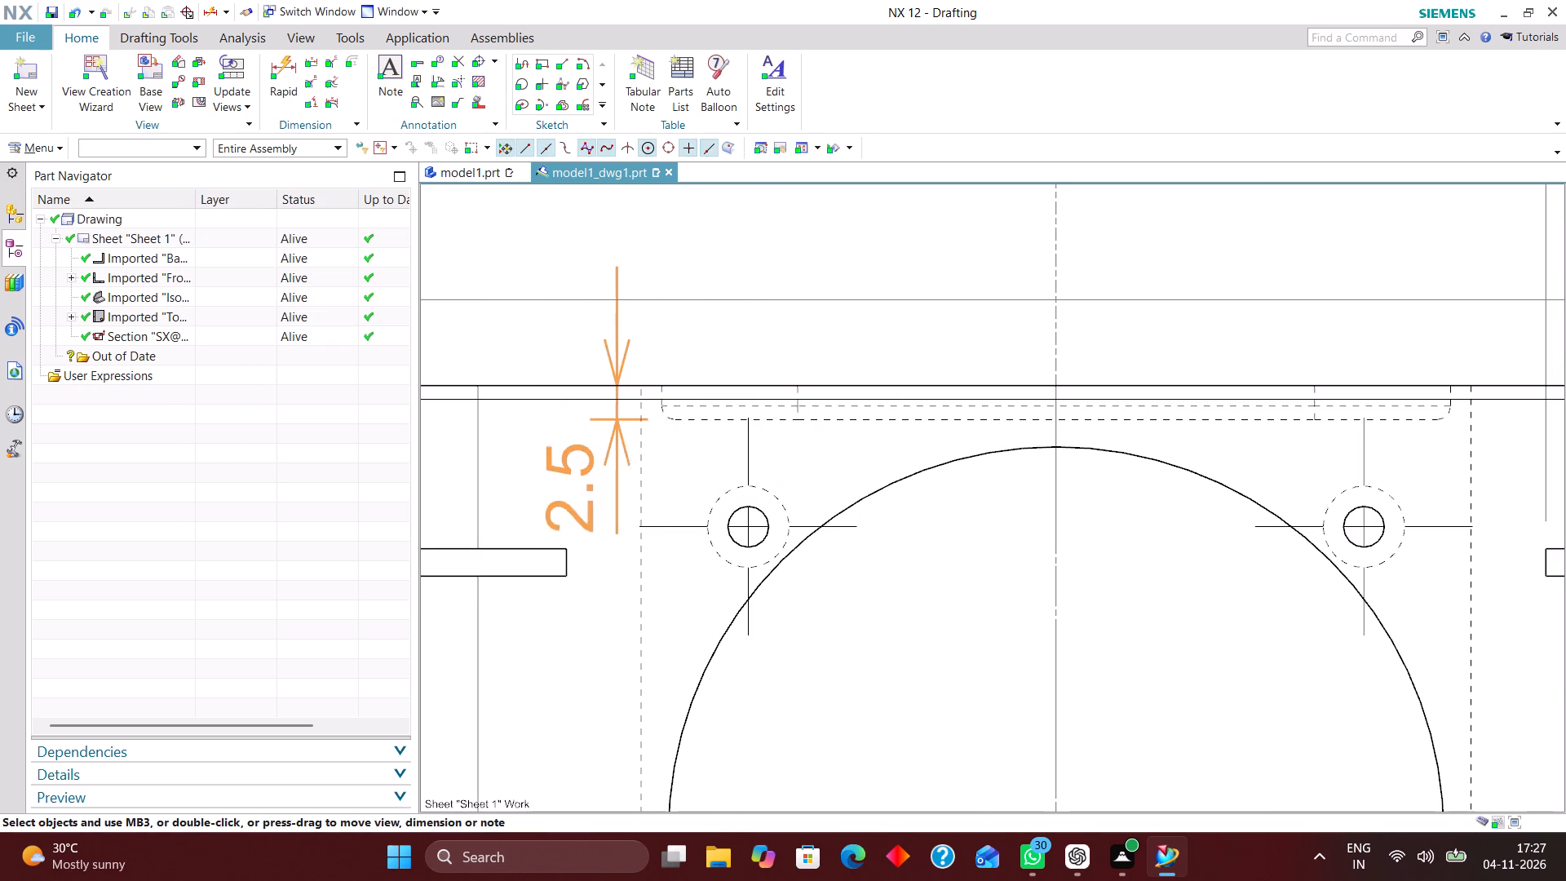
drag(565, 494, 576, 676)
scroll(703, 392, down, 3)
scroll(733, 486, up, 2)
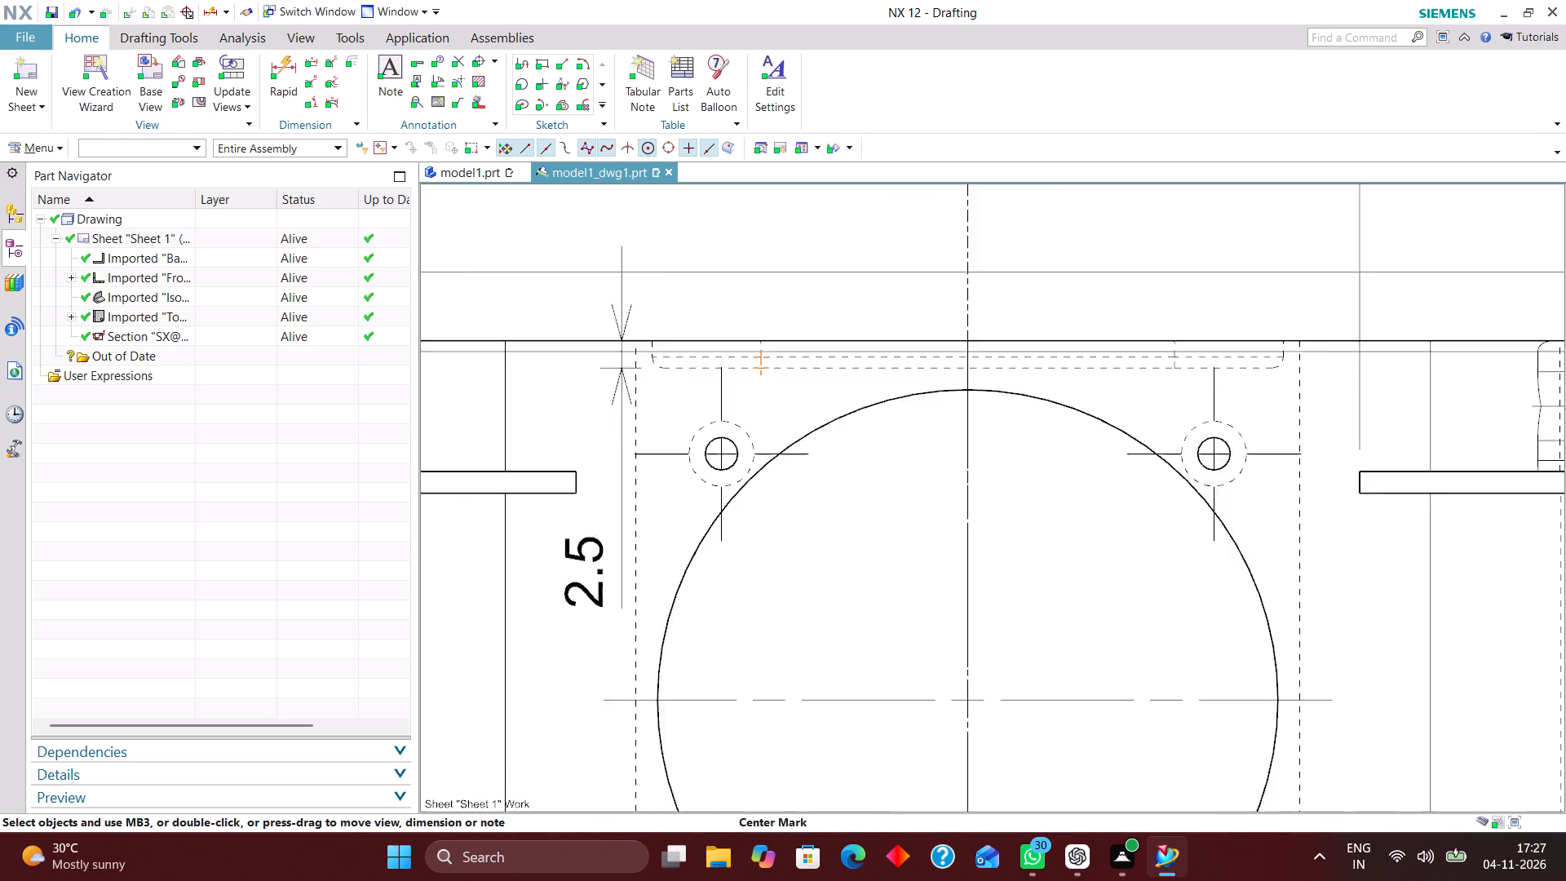
Add a Diametral dimension to the Top view's large central bore, placing the text inside the circle.
scroll(738, 496, up, 1)
scroll(644, 402, down, 4)
scroll(680, 523, up, 3)
scroll(626, 414, down, 3)
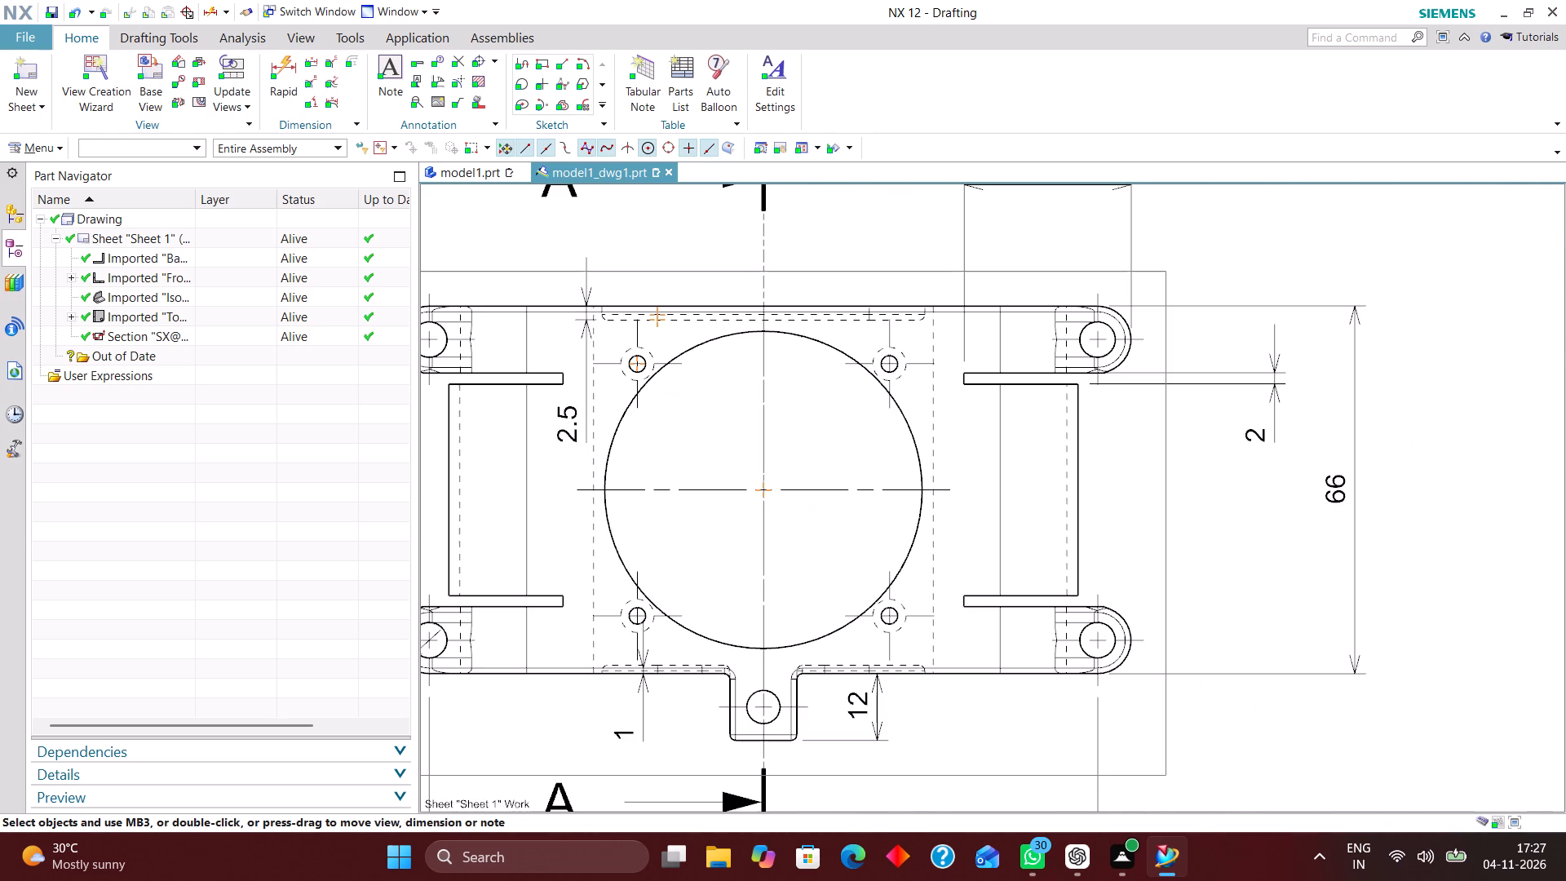
click(290, 57)
click(418, 424)
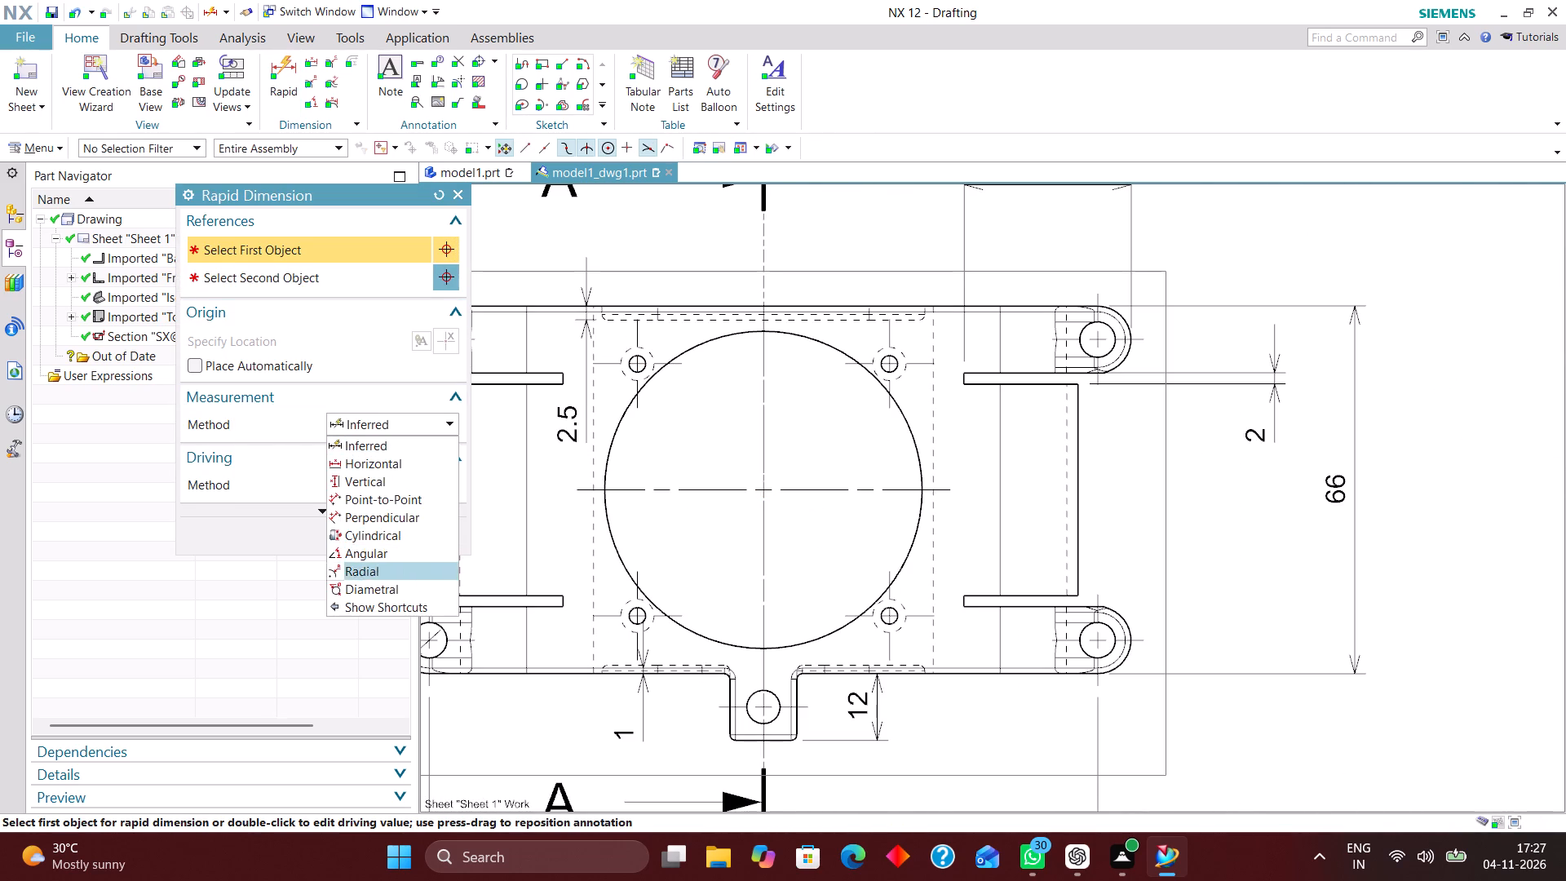
click(393, 582)
click(913, 431)
click(800, 428)
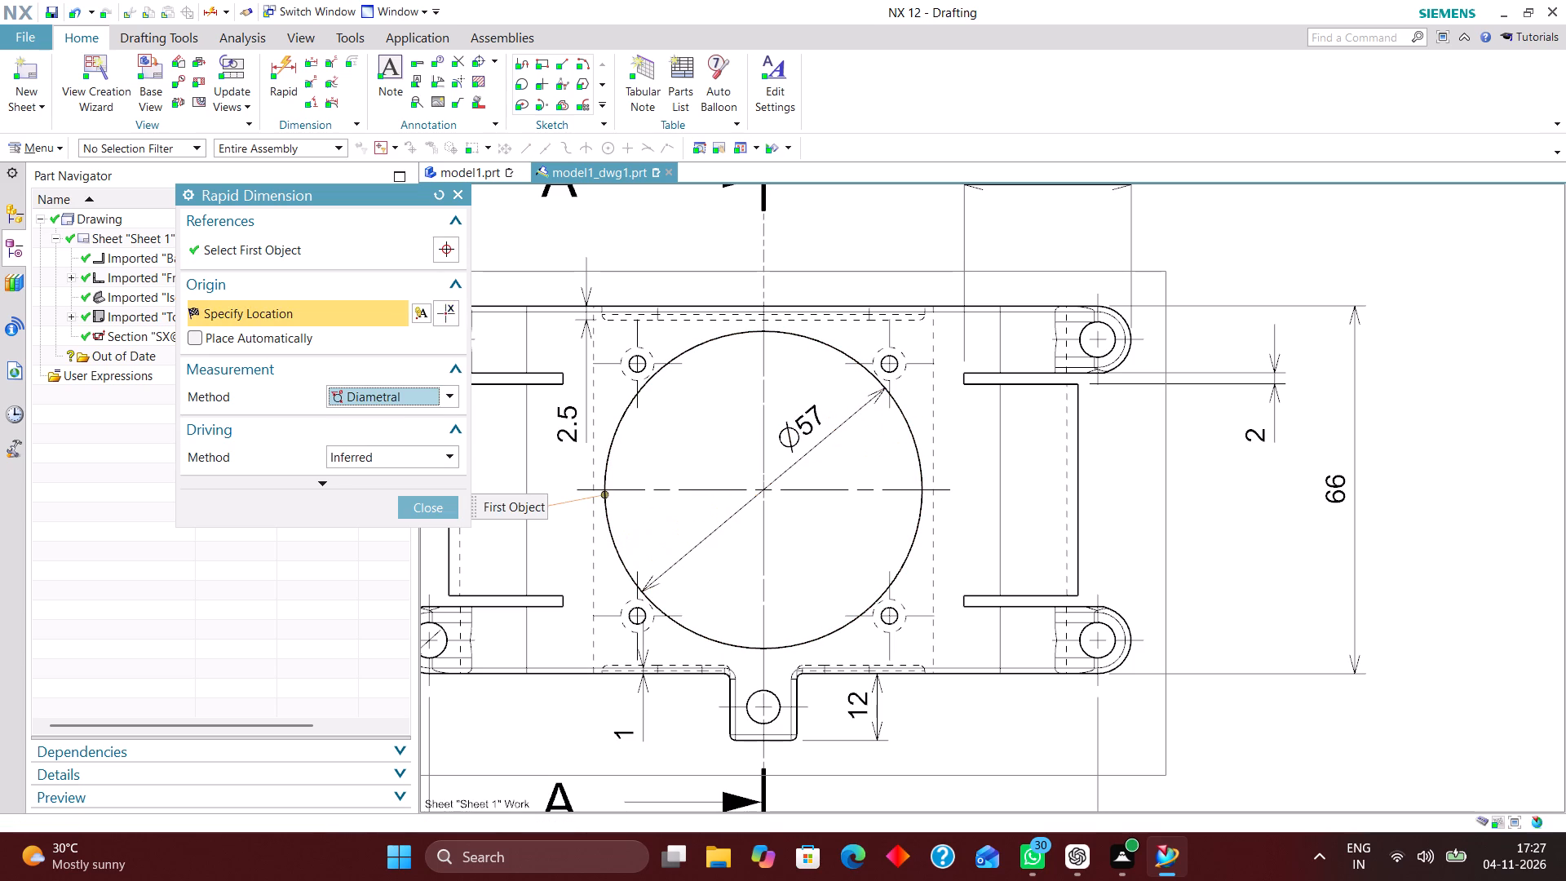
scroll(657, 430, down, 2)
scroll(738, 539, up, 2)
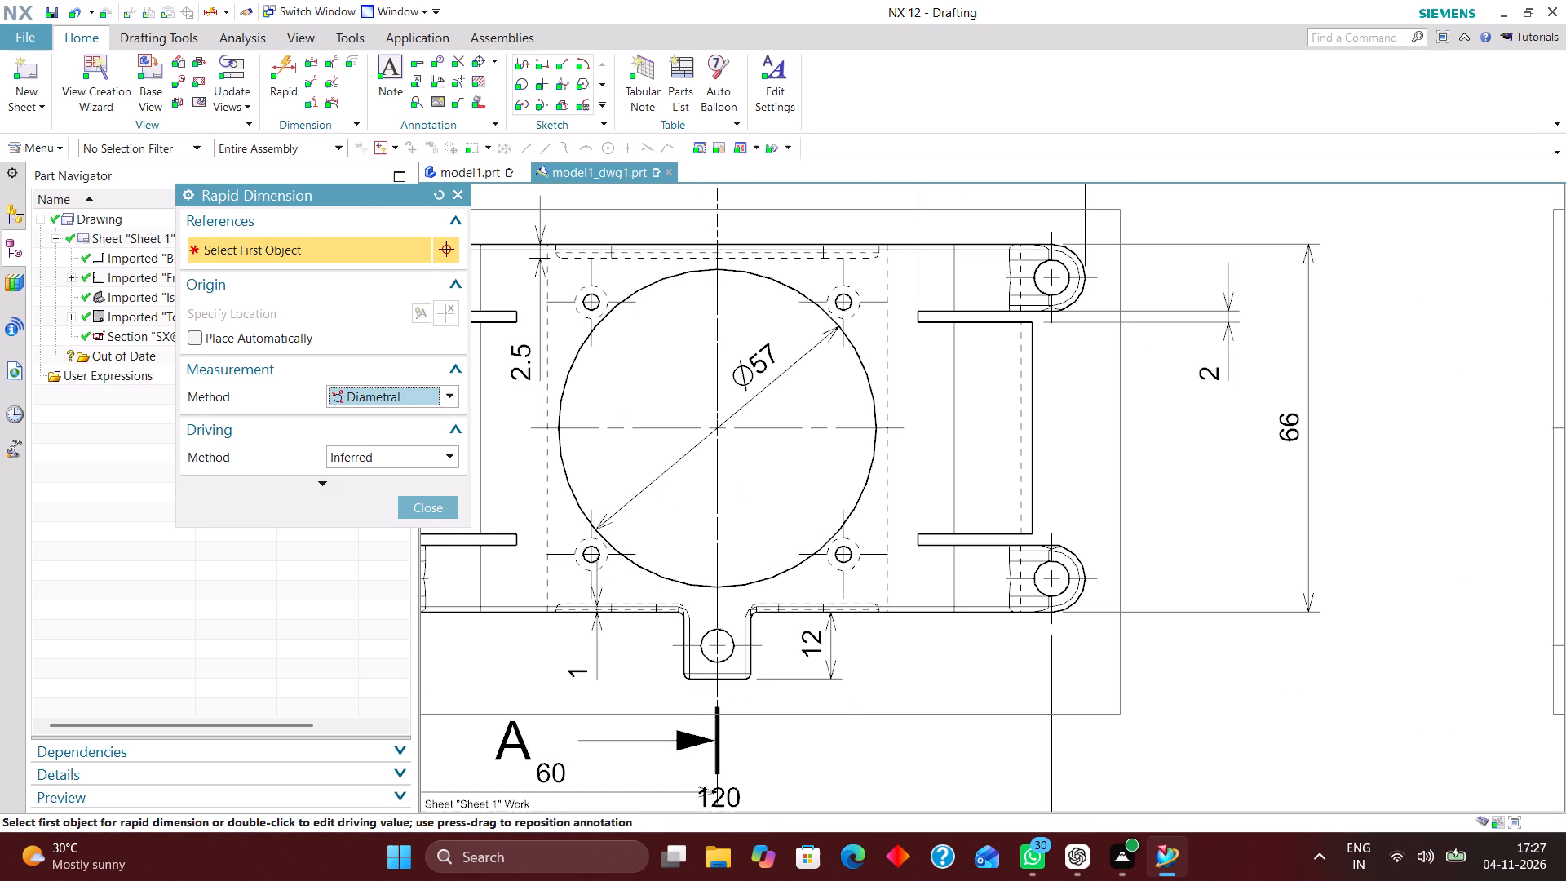
click(445, 506)
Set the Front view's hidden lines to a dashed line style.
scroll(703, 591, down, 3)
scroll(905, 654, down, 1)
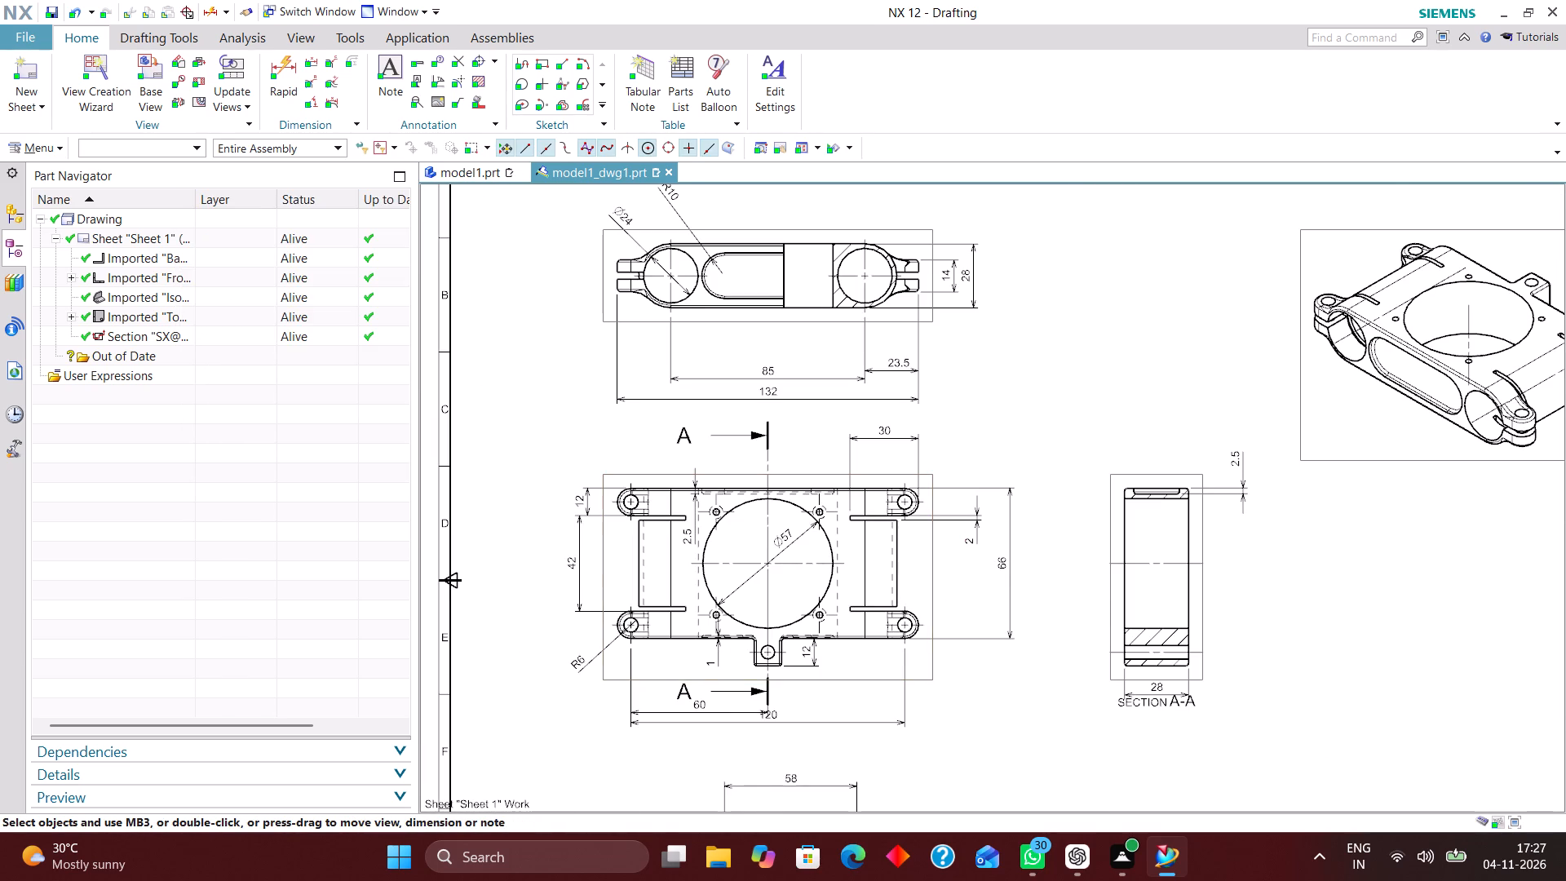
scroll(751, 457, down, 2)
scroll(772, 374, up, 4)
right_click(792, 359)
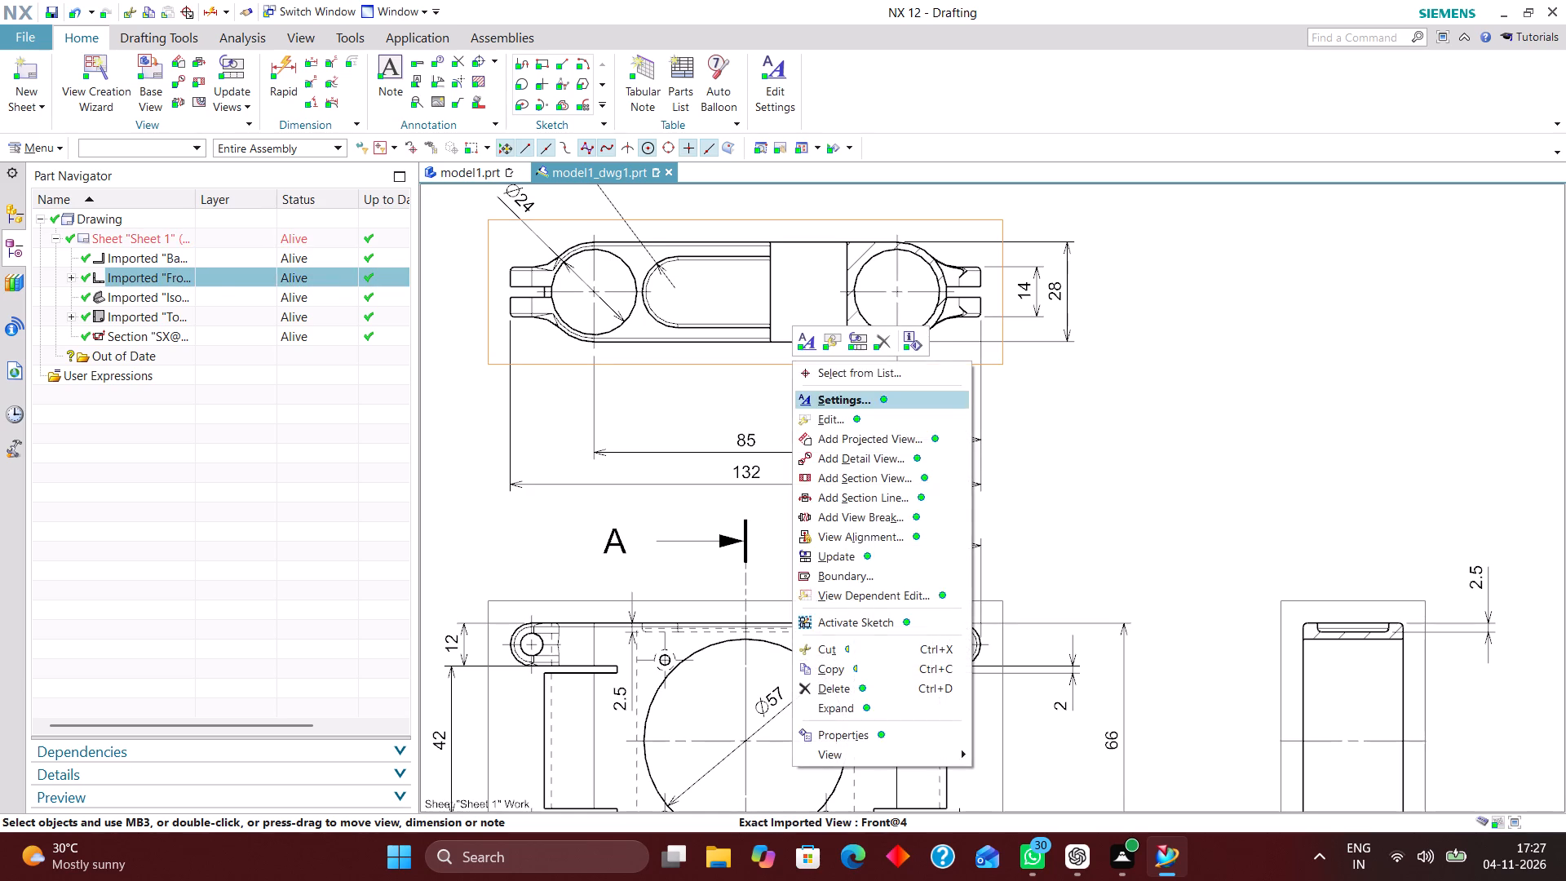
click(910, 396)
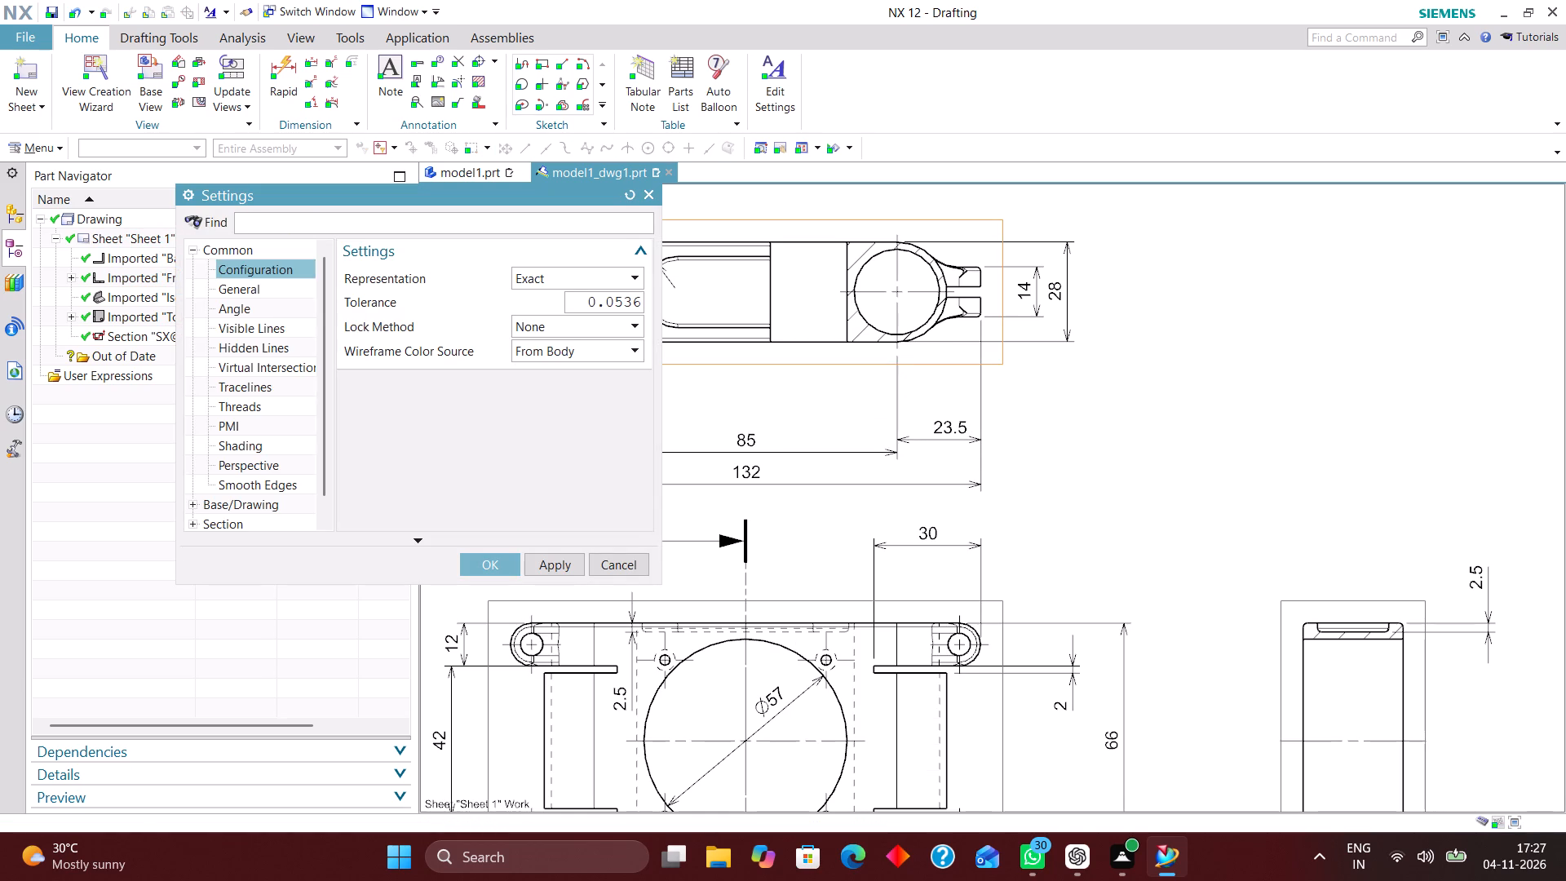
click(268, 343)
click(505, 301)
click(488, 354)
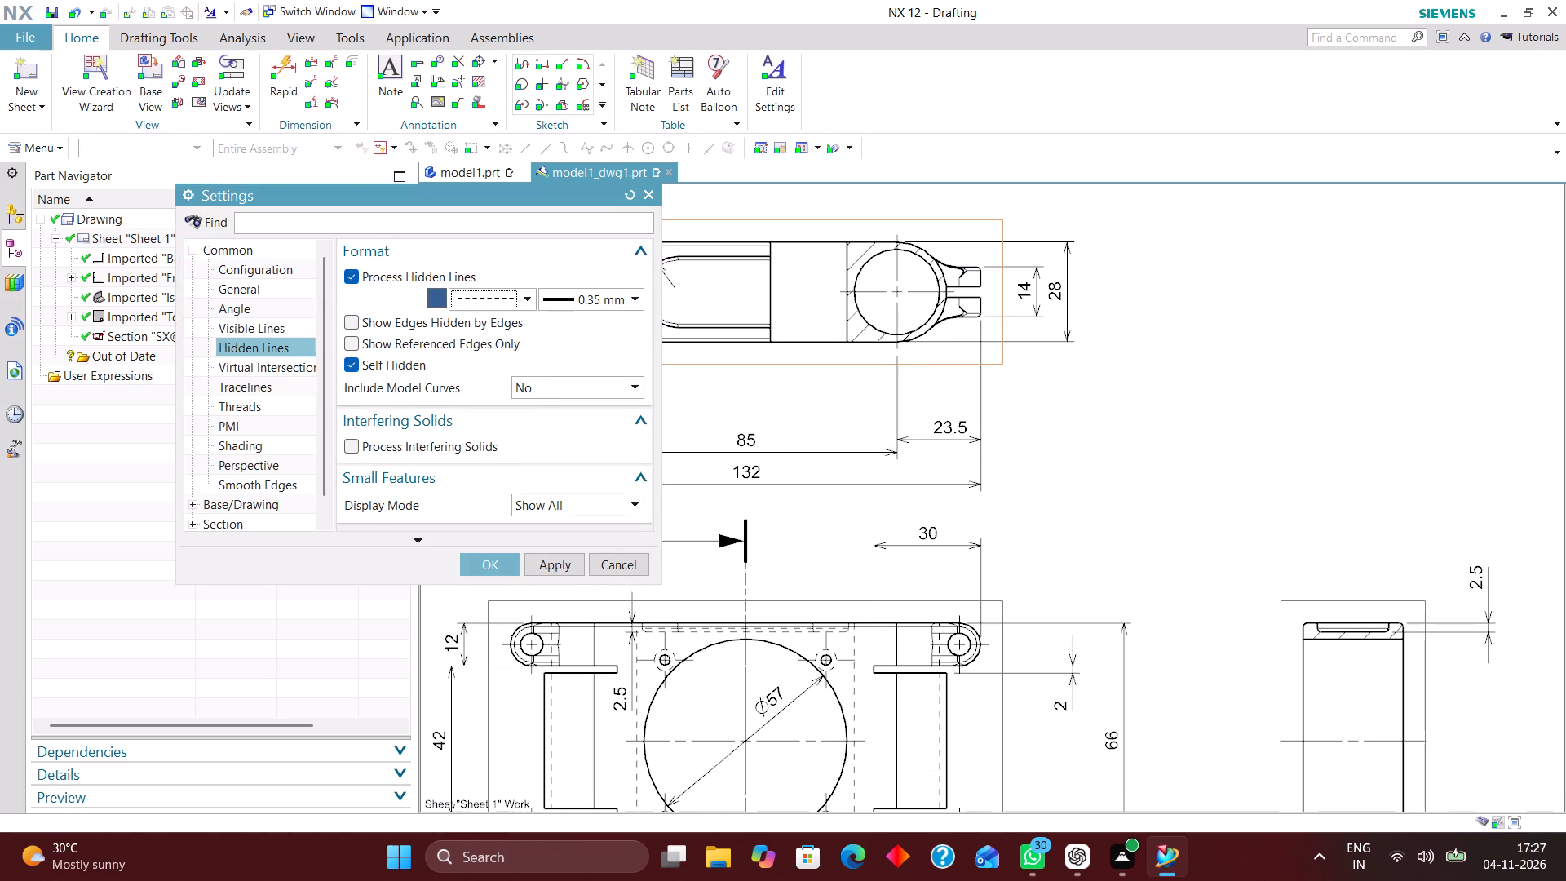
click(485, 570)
Examine the Back view's dimensions and the layout of the whole sheet.
scroll(657, 263, down, 3)
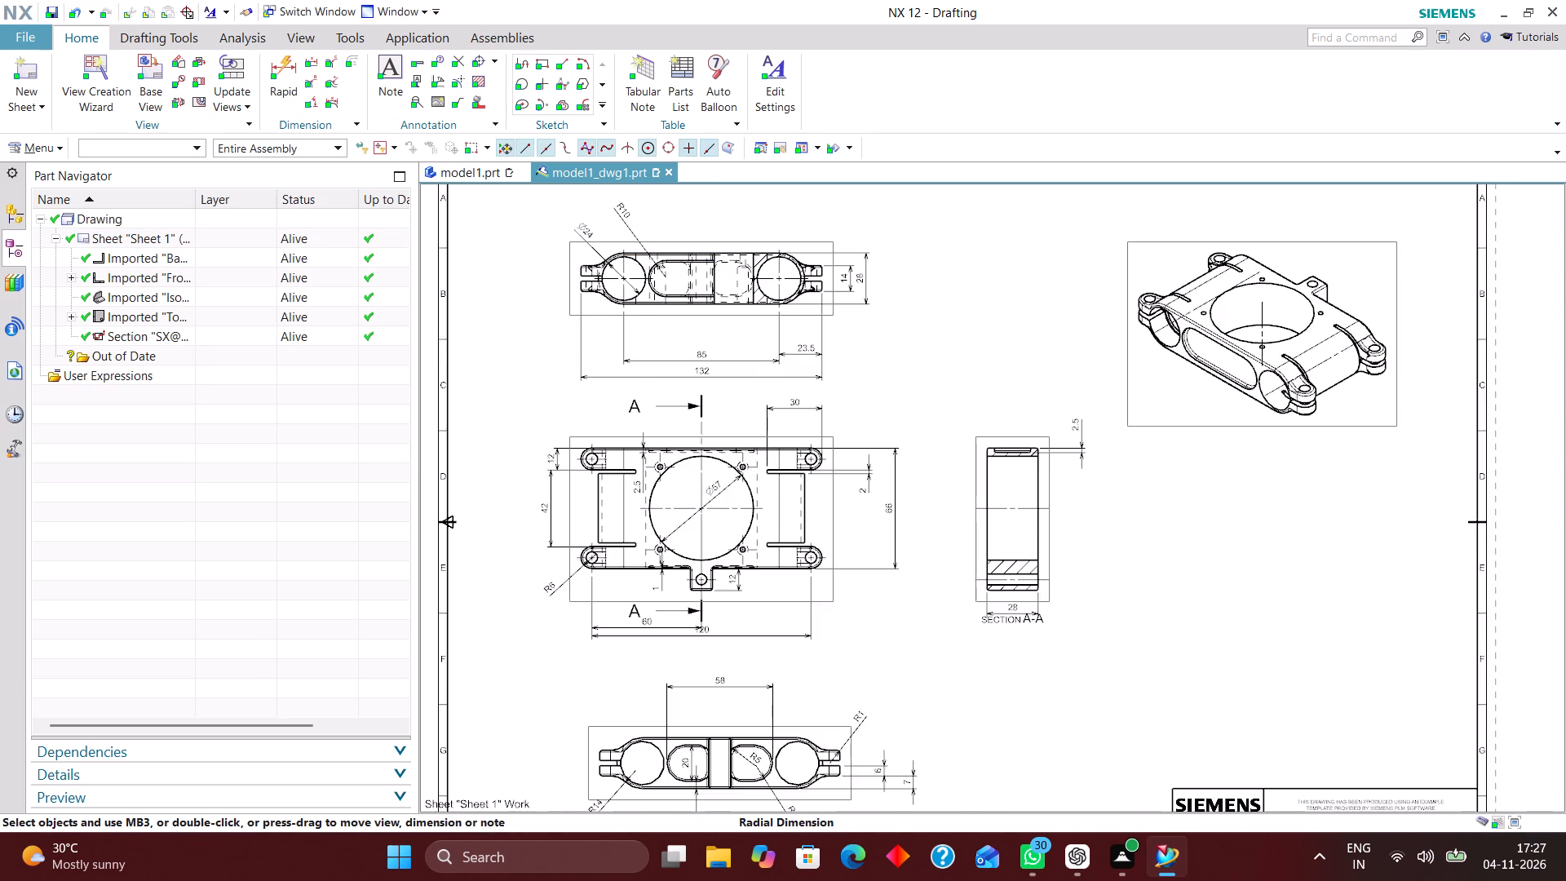
scroll(691, 243, down, 4)
scroll(687, 497, up, 6)
scroll(735, 317, up, 4)
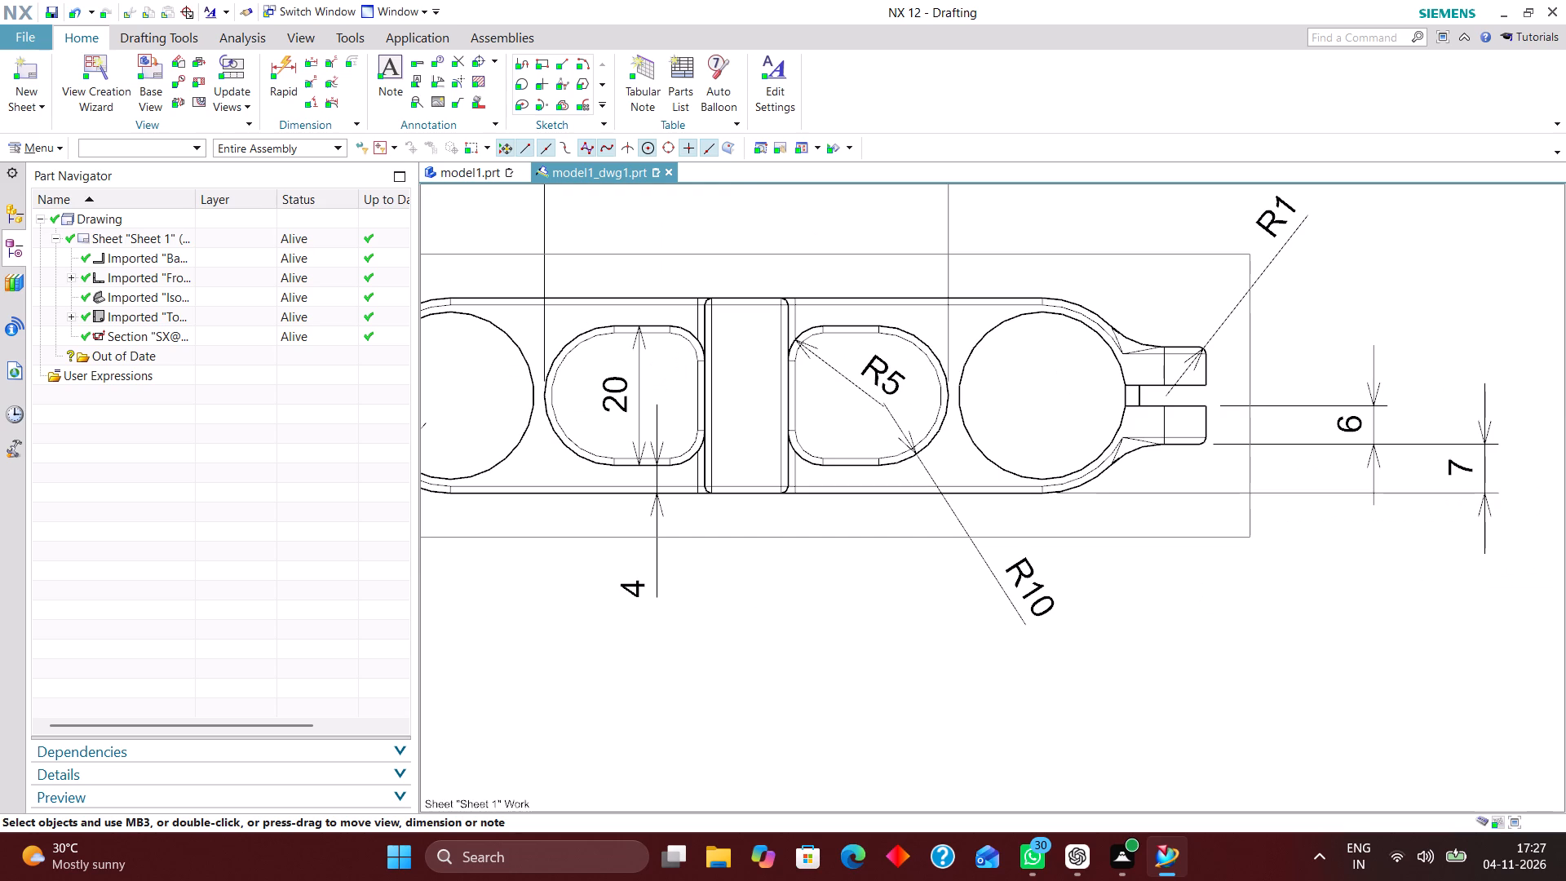
scroll(659, 634, down, 7)
scroll(812, 505, up, 1)
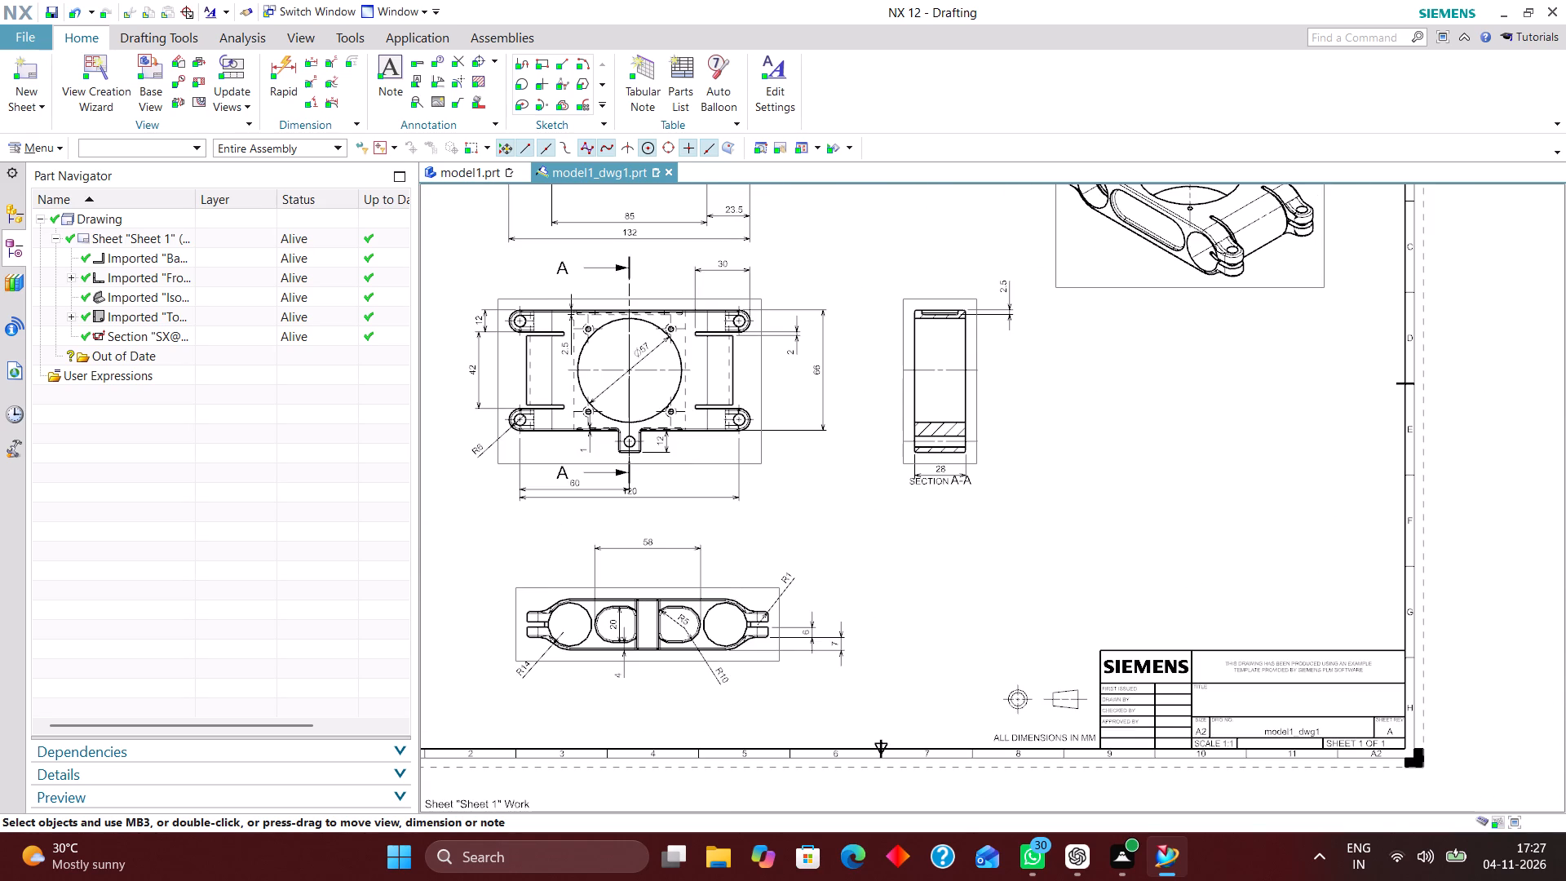
right_drag(837, 484, 712, 595)
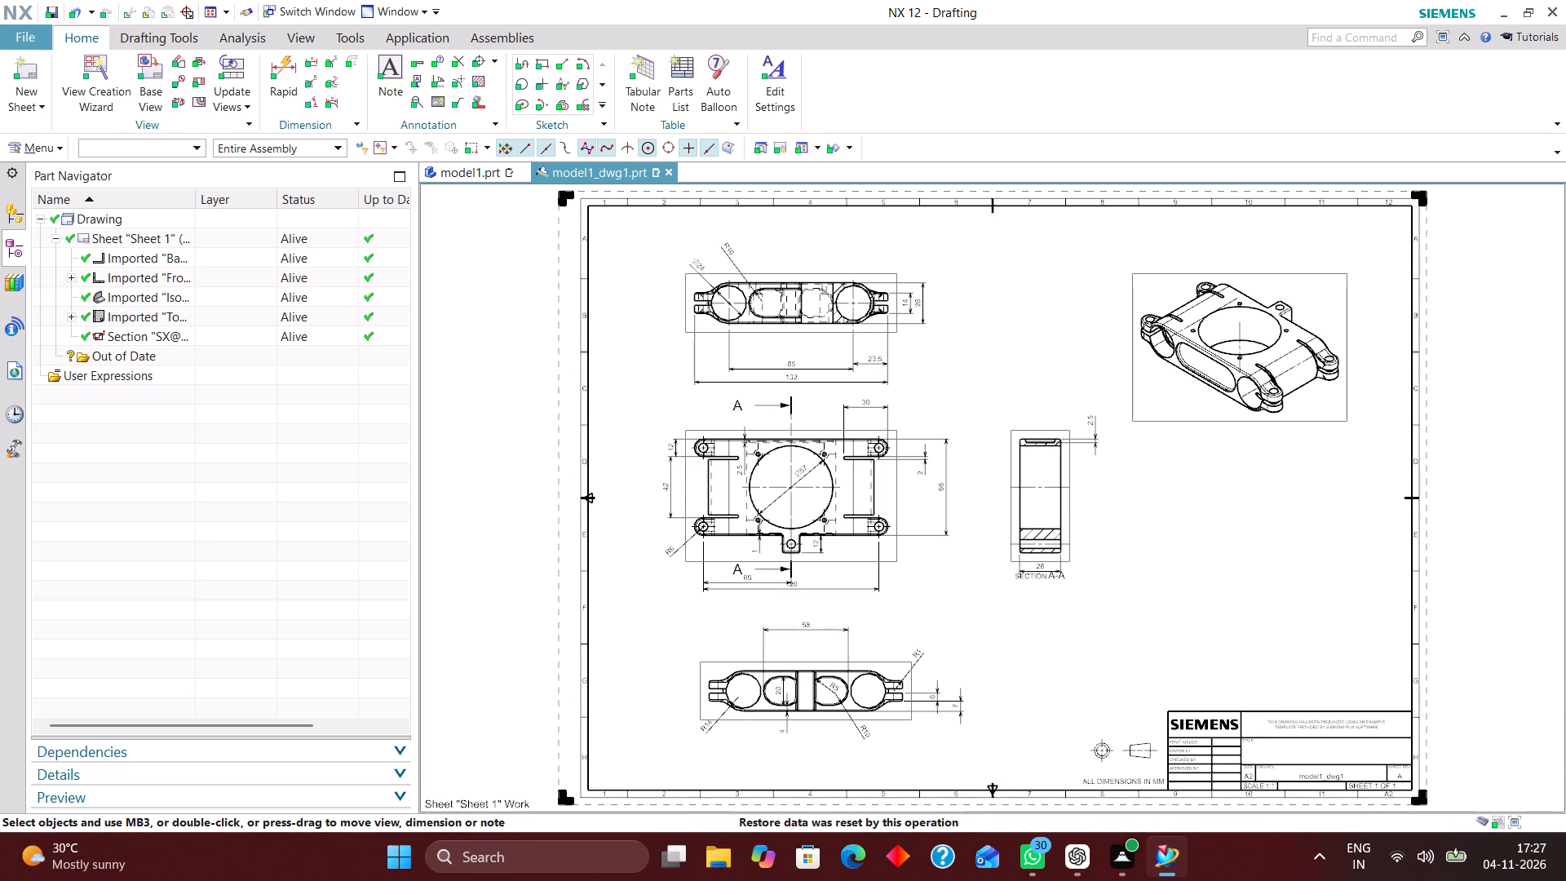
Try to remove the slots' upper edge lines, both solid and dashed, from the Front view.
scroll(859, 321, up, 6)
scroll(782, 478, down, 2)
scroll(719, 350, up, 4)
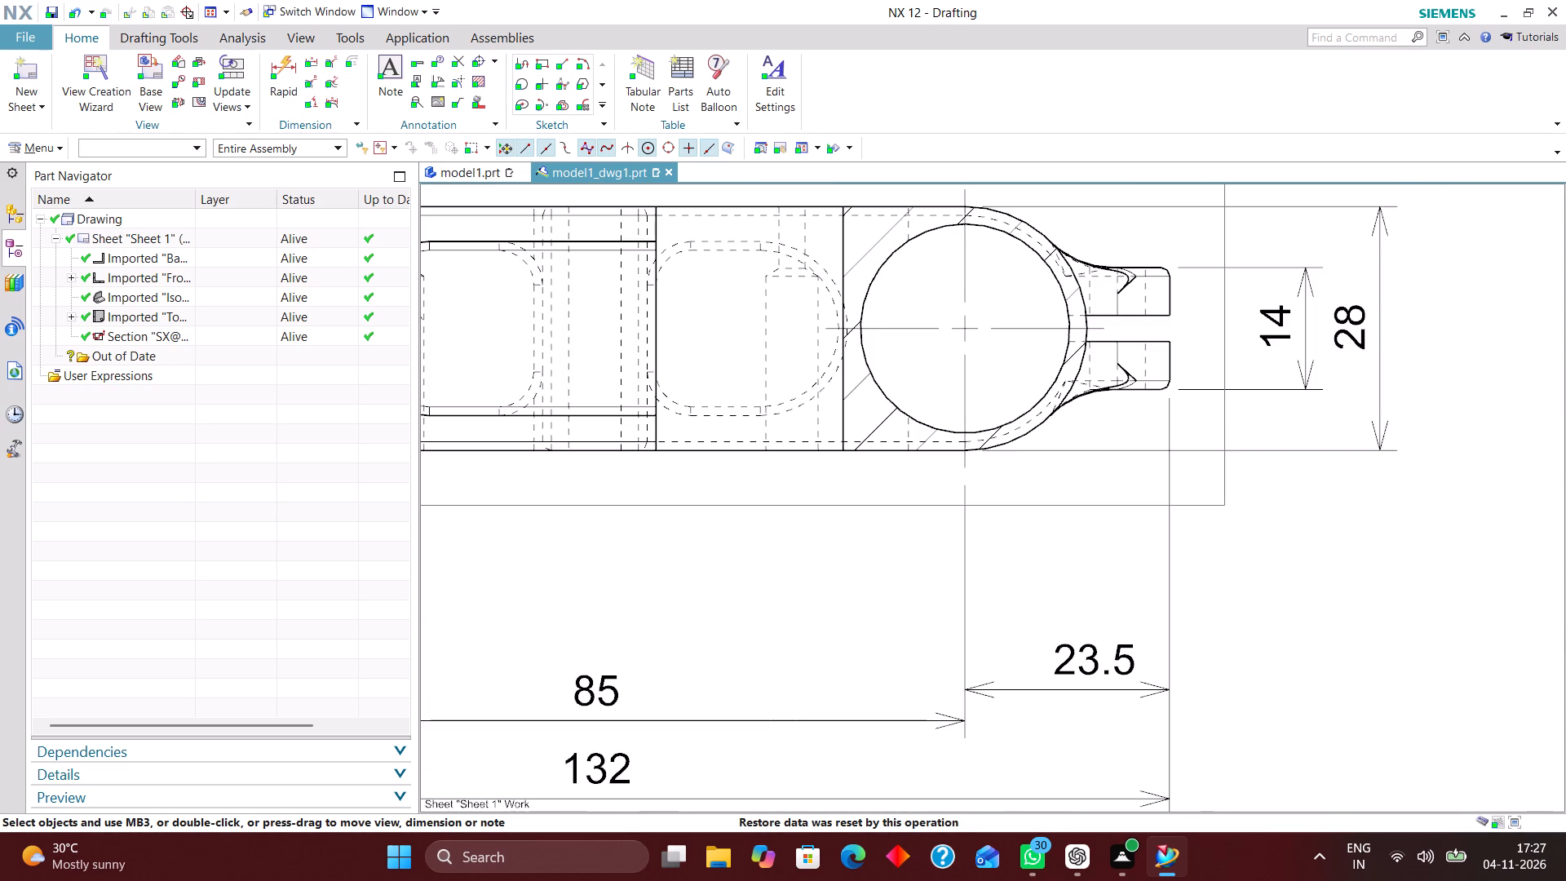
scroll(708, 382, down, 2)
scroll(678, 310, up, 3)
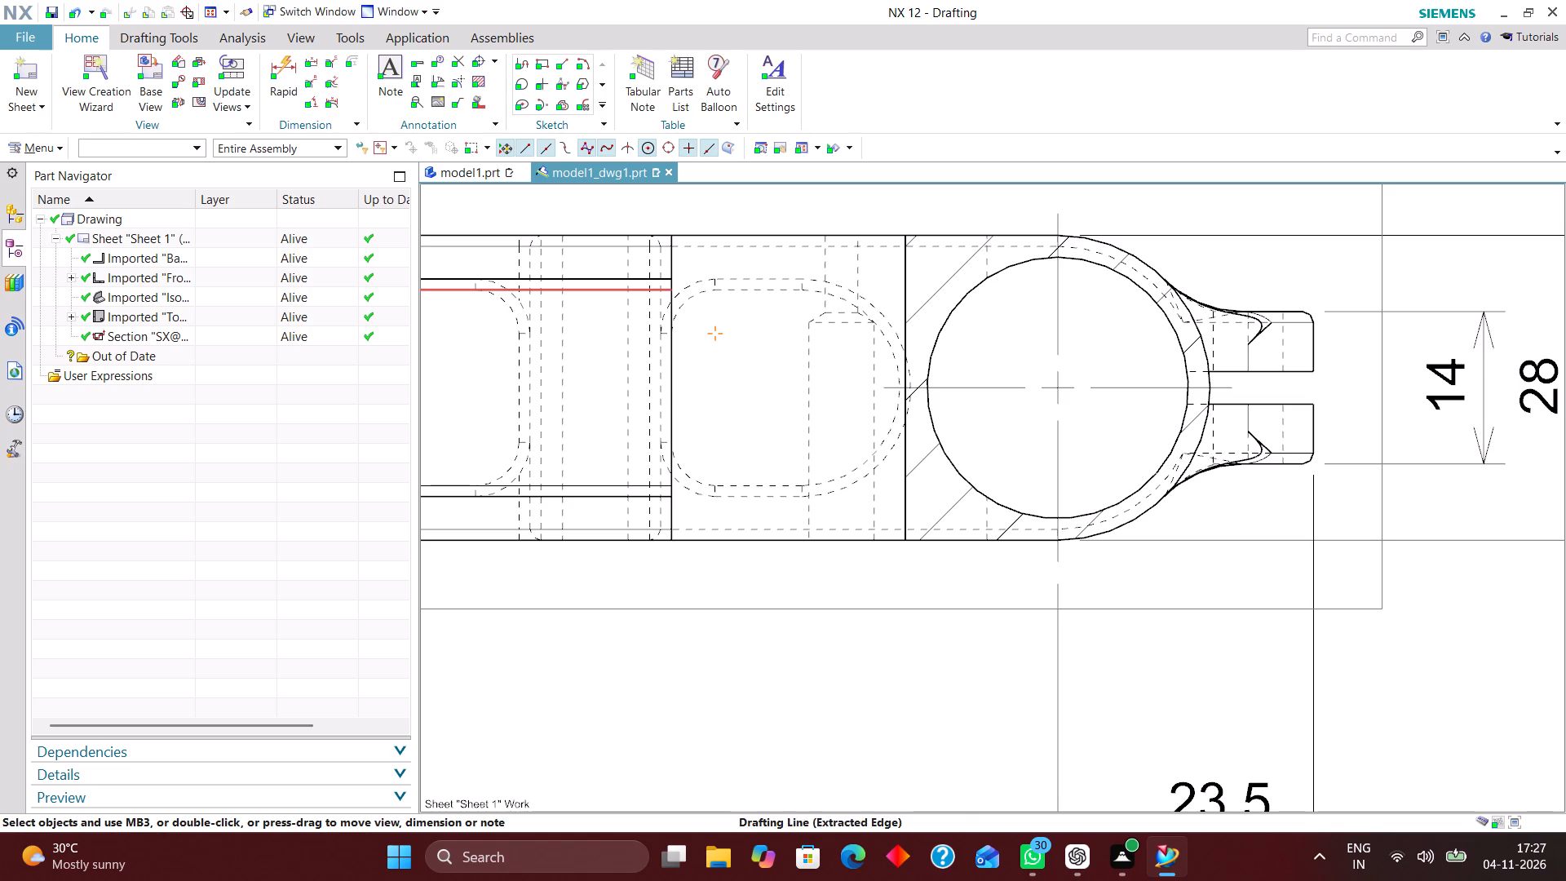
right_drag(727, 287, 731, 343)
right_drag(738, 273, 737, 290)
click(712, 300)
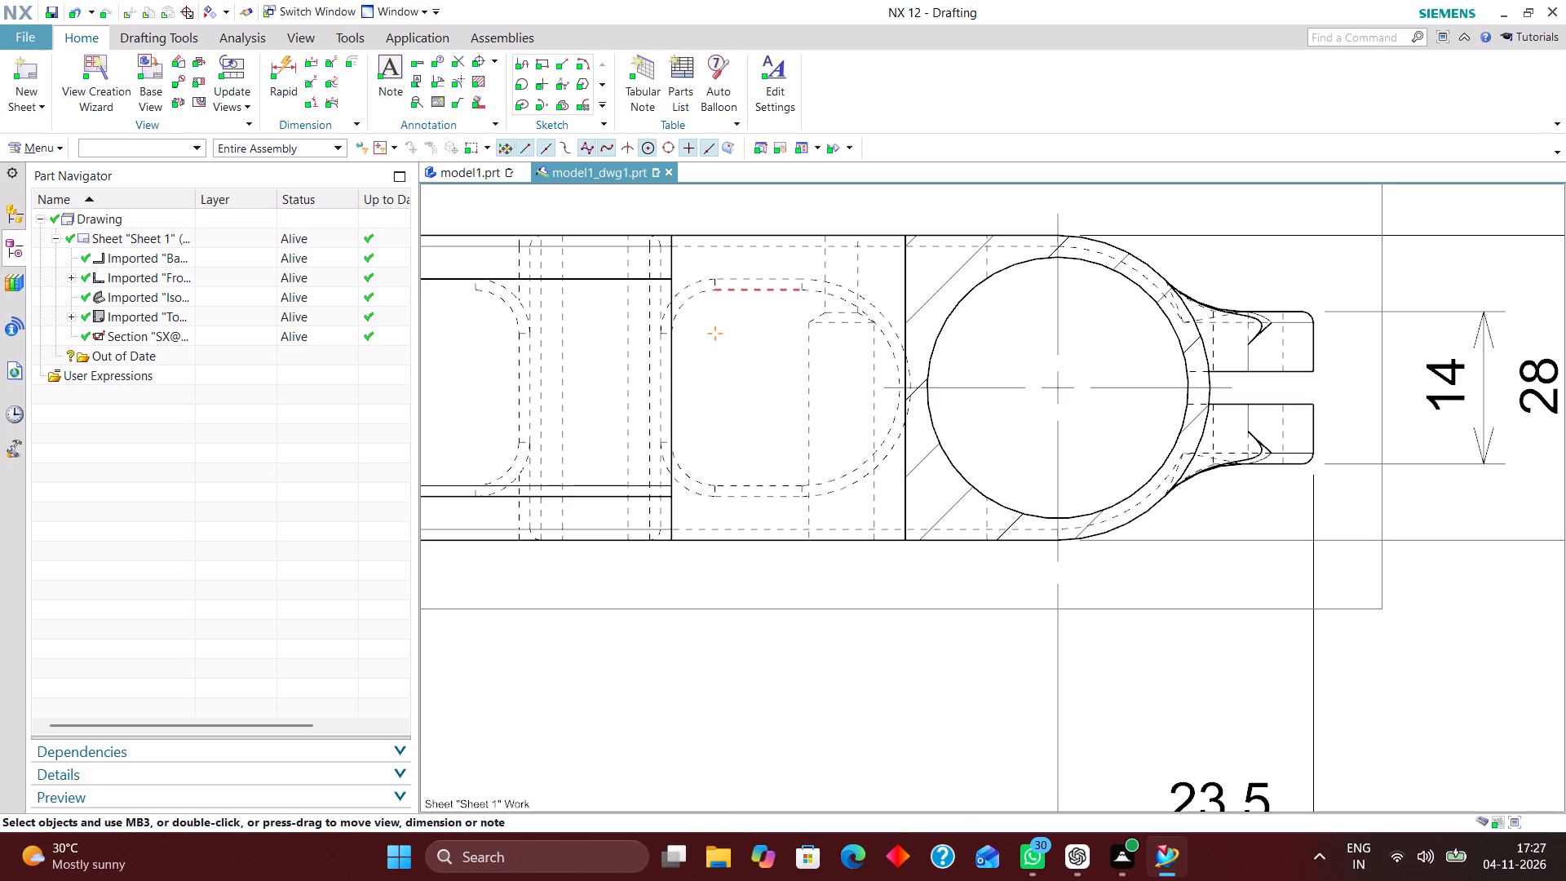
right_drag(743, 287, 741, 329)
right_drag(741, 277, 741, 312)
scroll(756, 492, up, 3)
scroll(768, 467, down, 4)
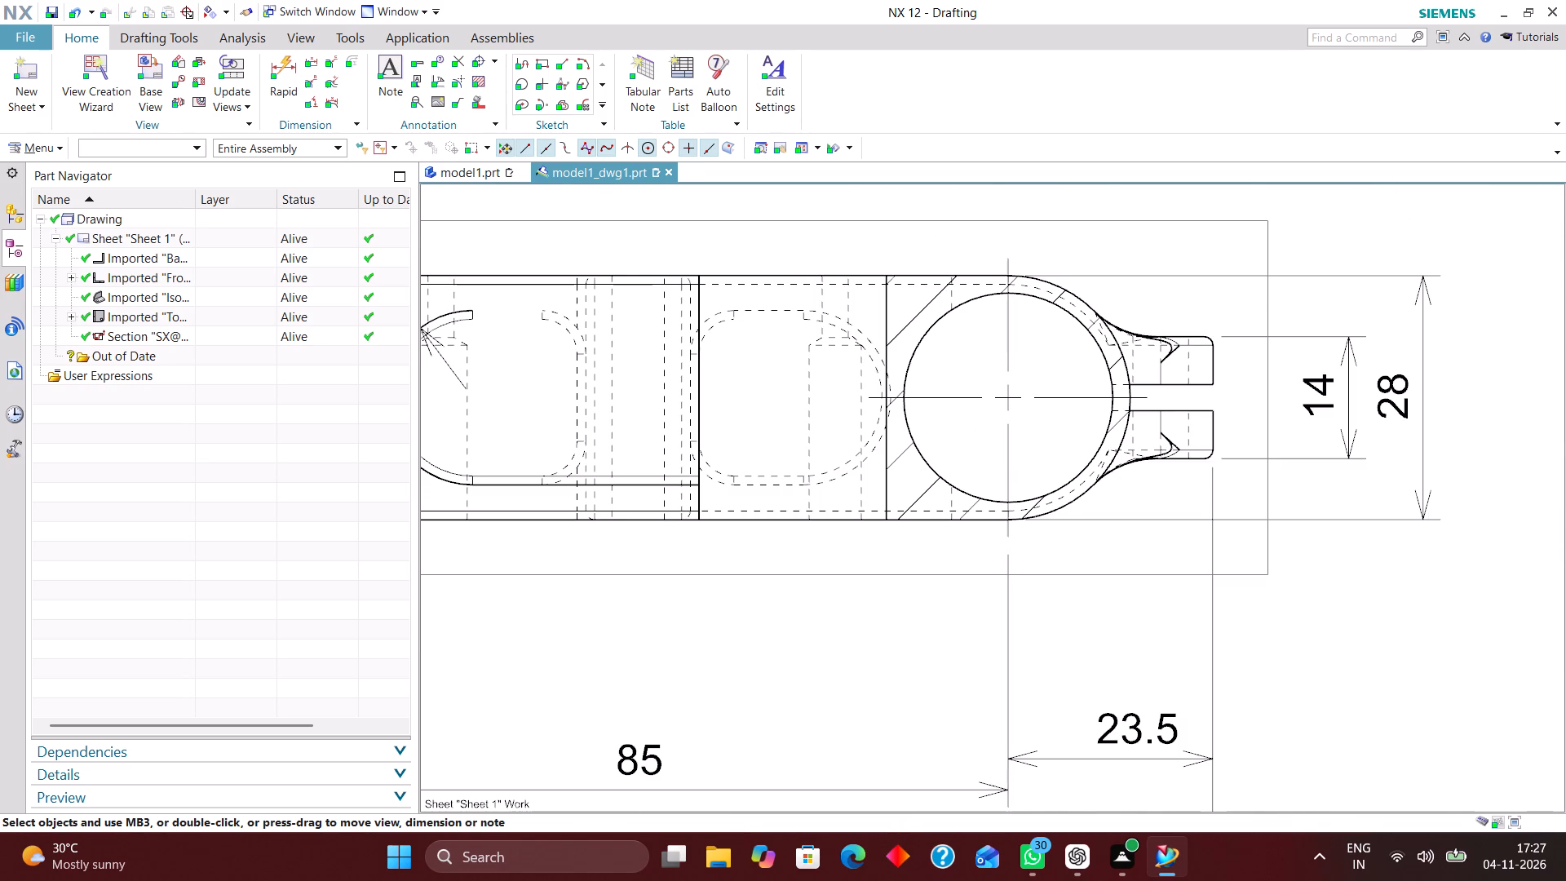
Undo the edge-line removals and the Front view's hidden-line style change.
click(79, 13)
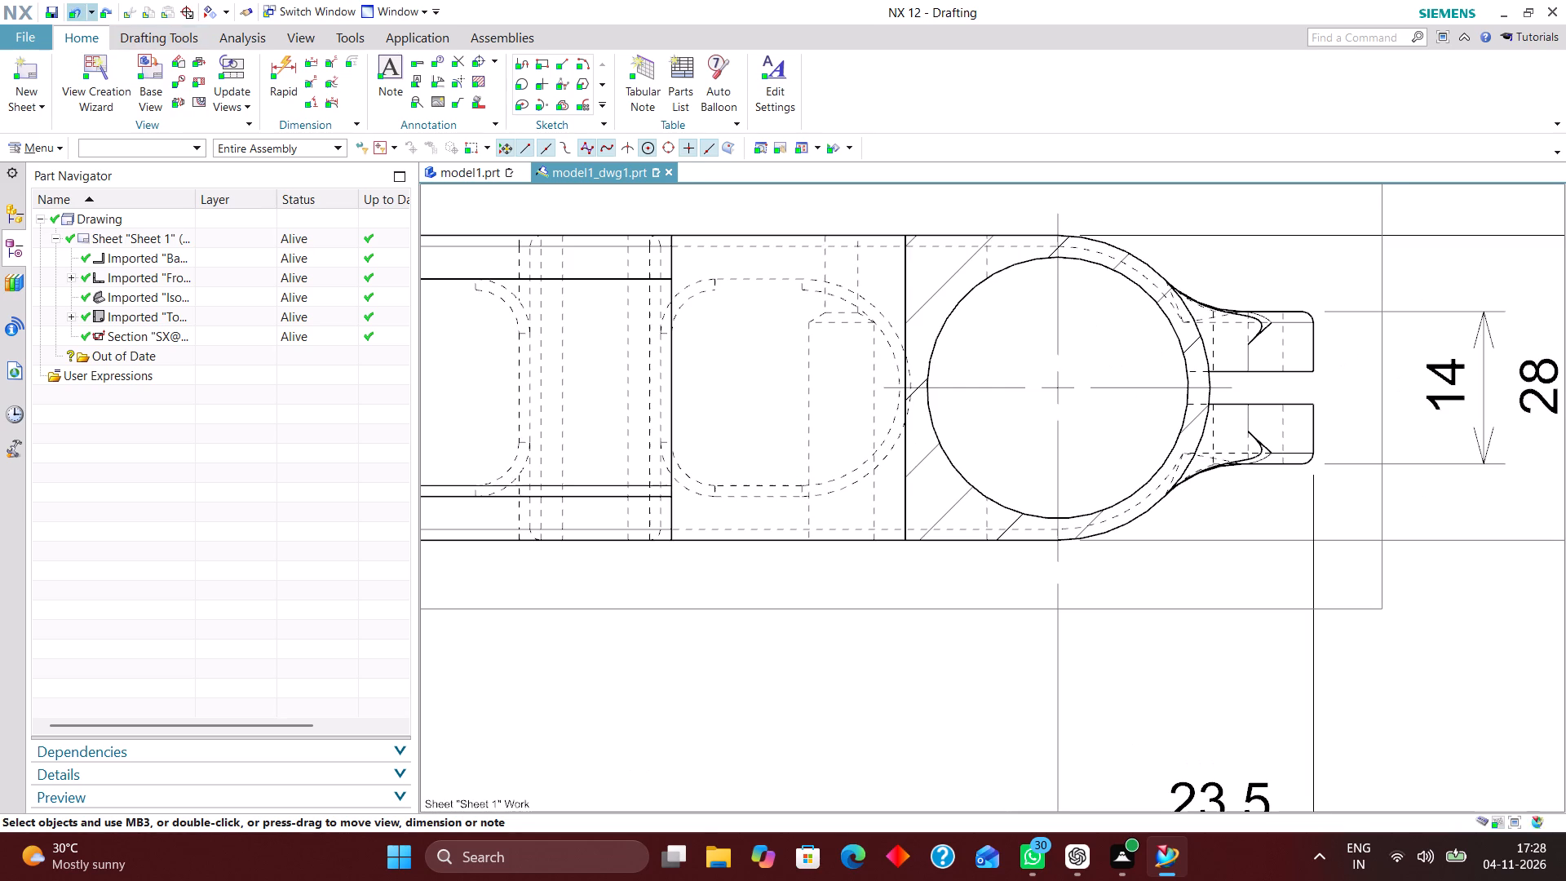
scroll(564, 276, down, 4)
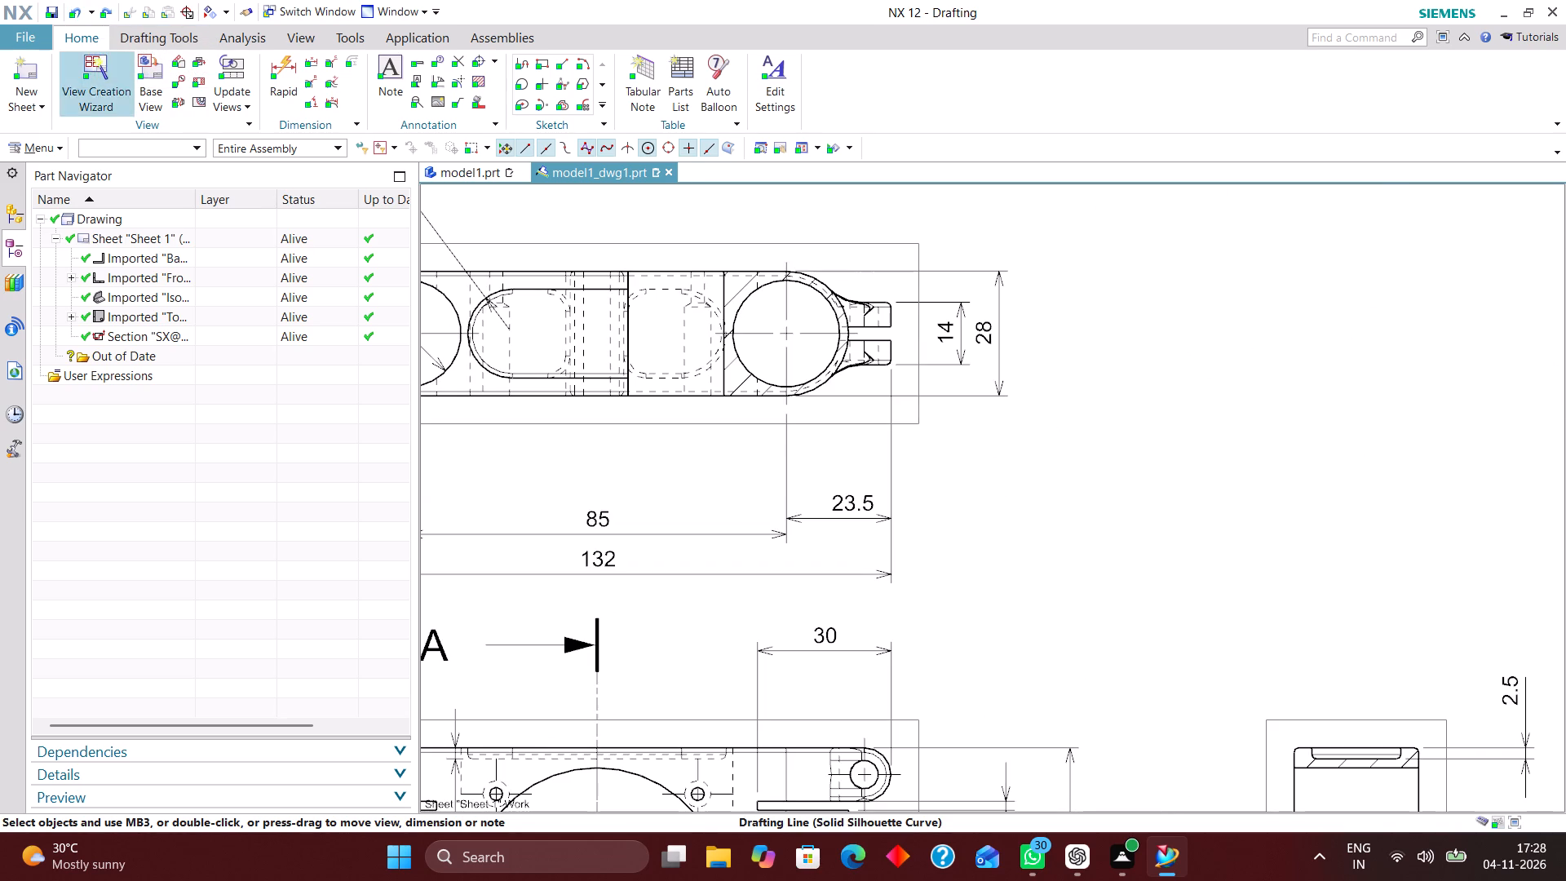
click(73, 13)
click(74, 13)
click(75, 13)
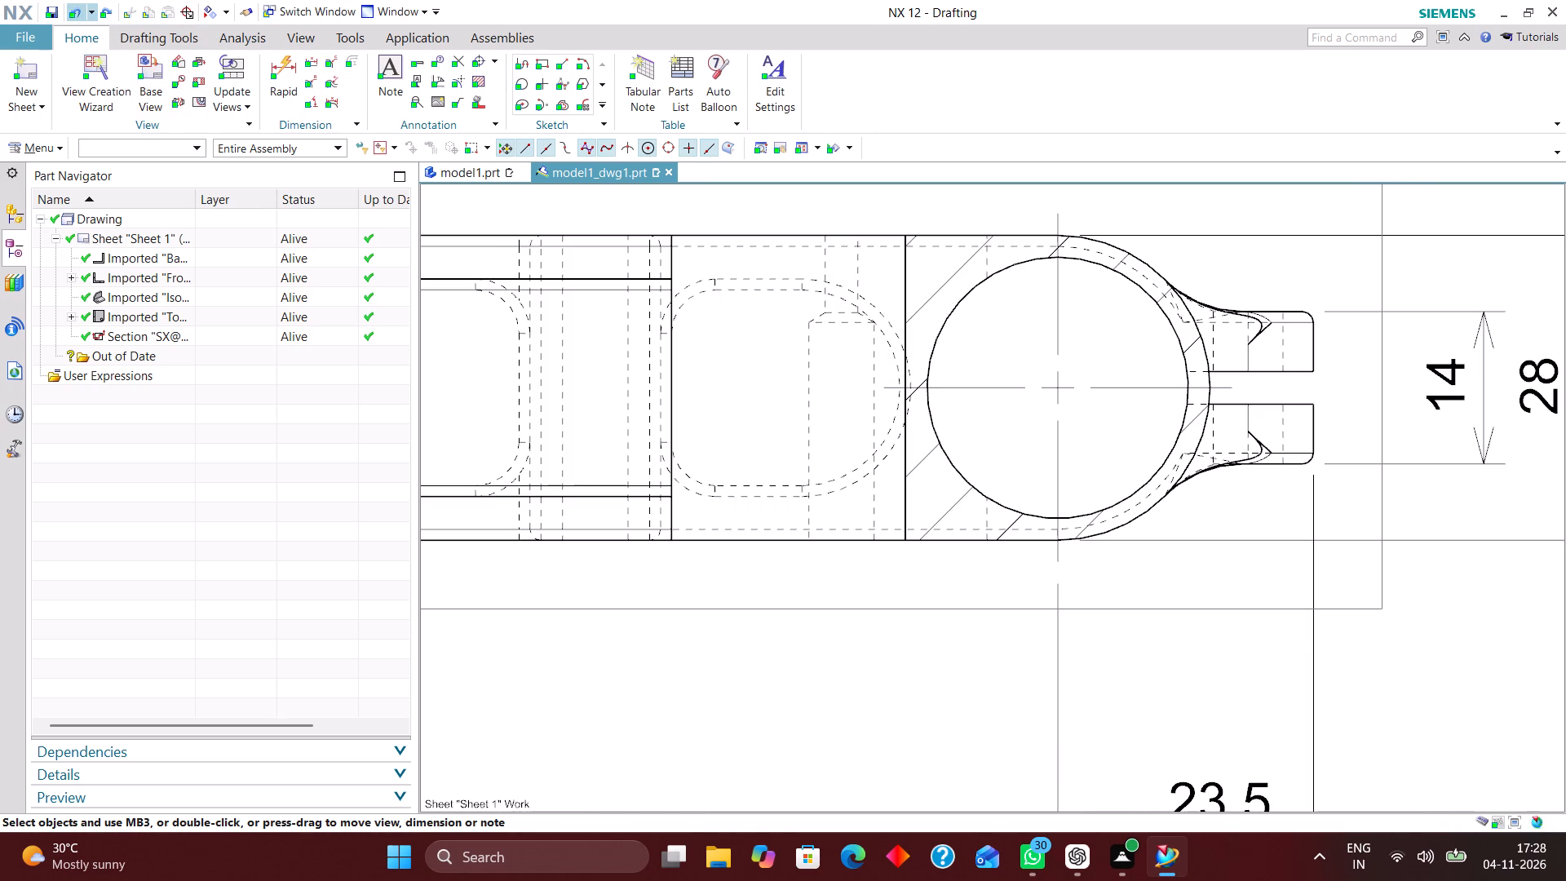
Change the Front view's hidden lines from Invisible to a dashed line style.
scroll(705, 367, down, 2)
scroll(736, 361, up, 3)
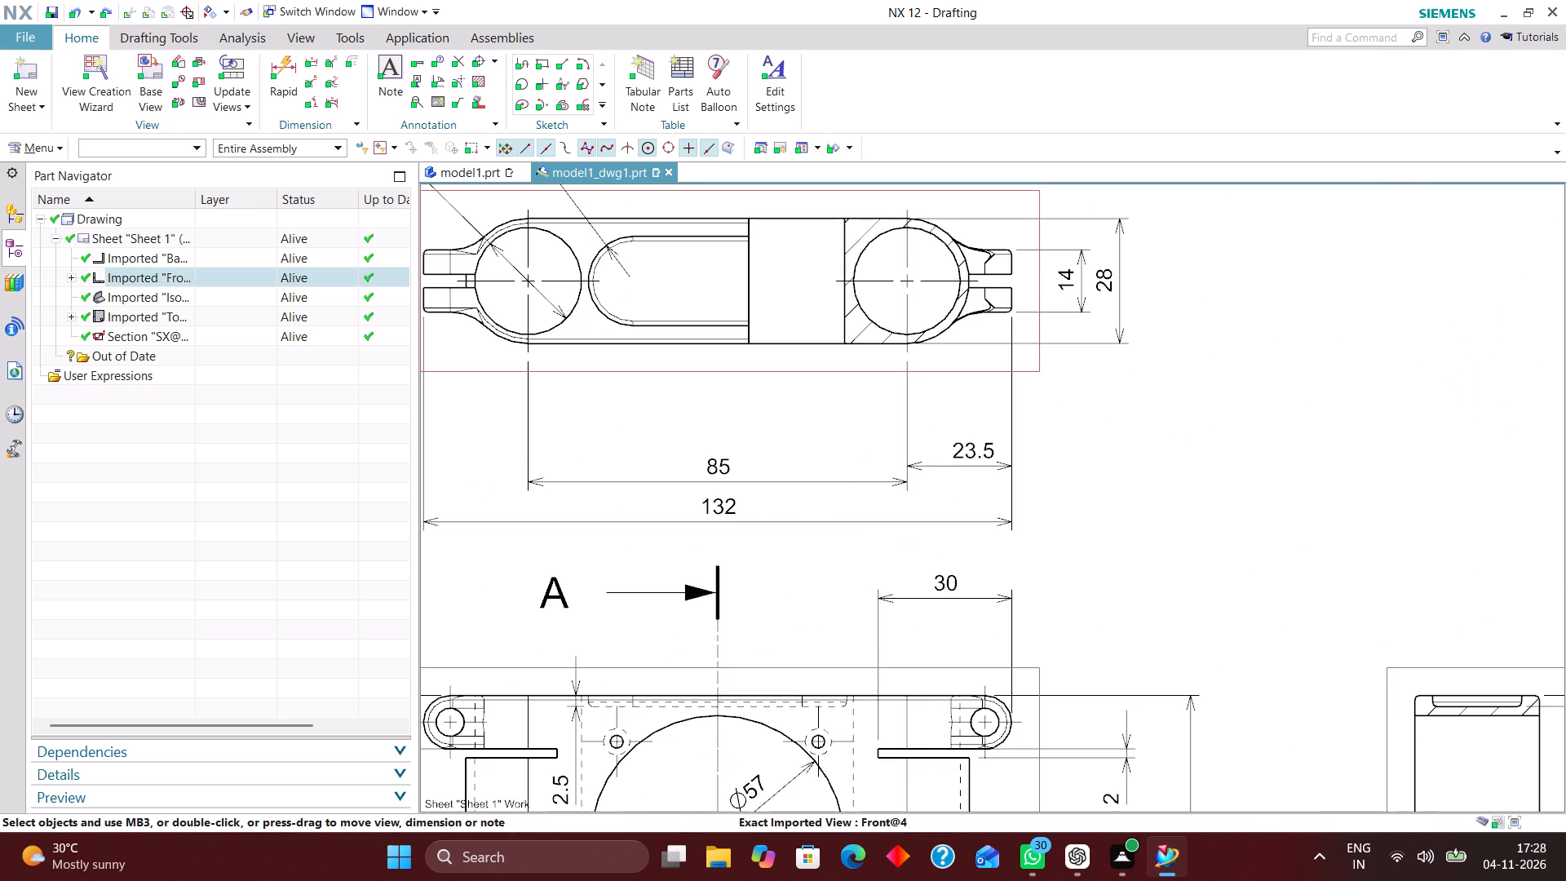
right_click(750, 367)
click(826, 406)
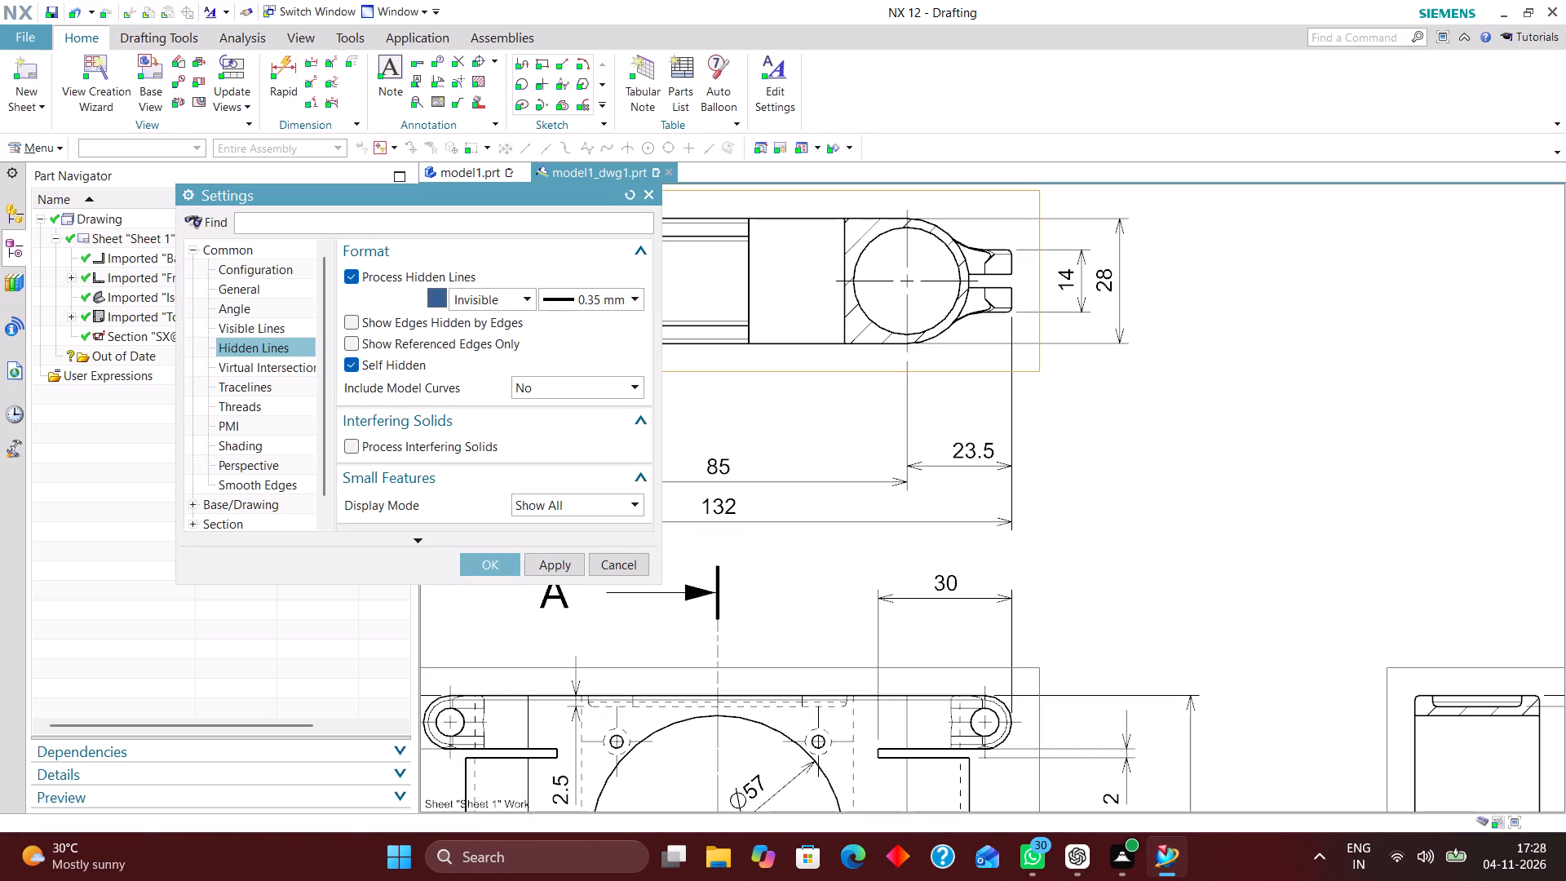
click(508, 297)
click(509, 357)
click(484, 570)
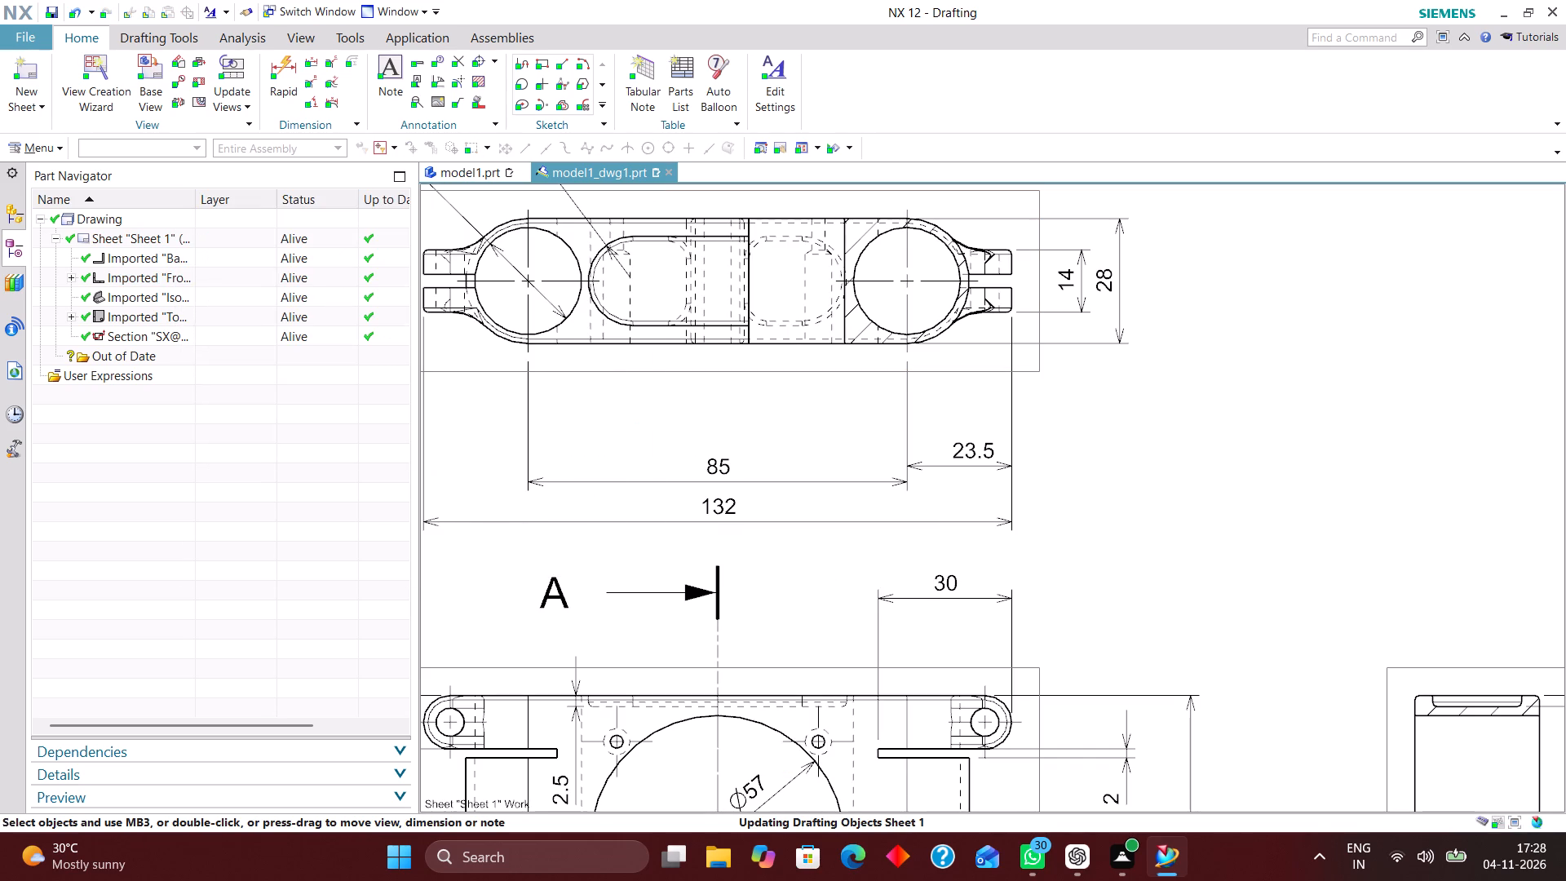
Dimension the hidden hole's depth in the Top view from the lower outline edge to its dashed shoulder, placing the dimension below the view.
scroll(842, 263, up, 6)
scroll(870, 414, down, 5)
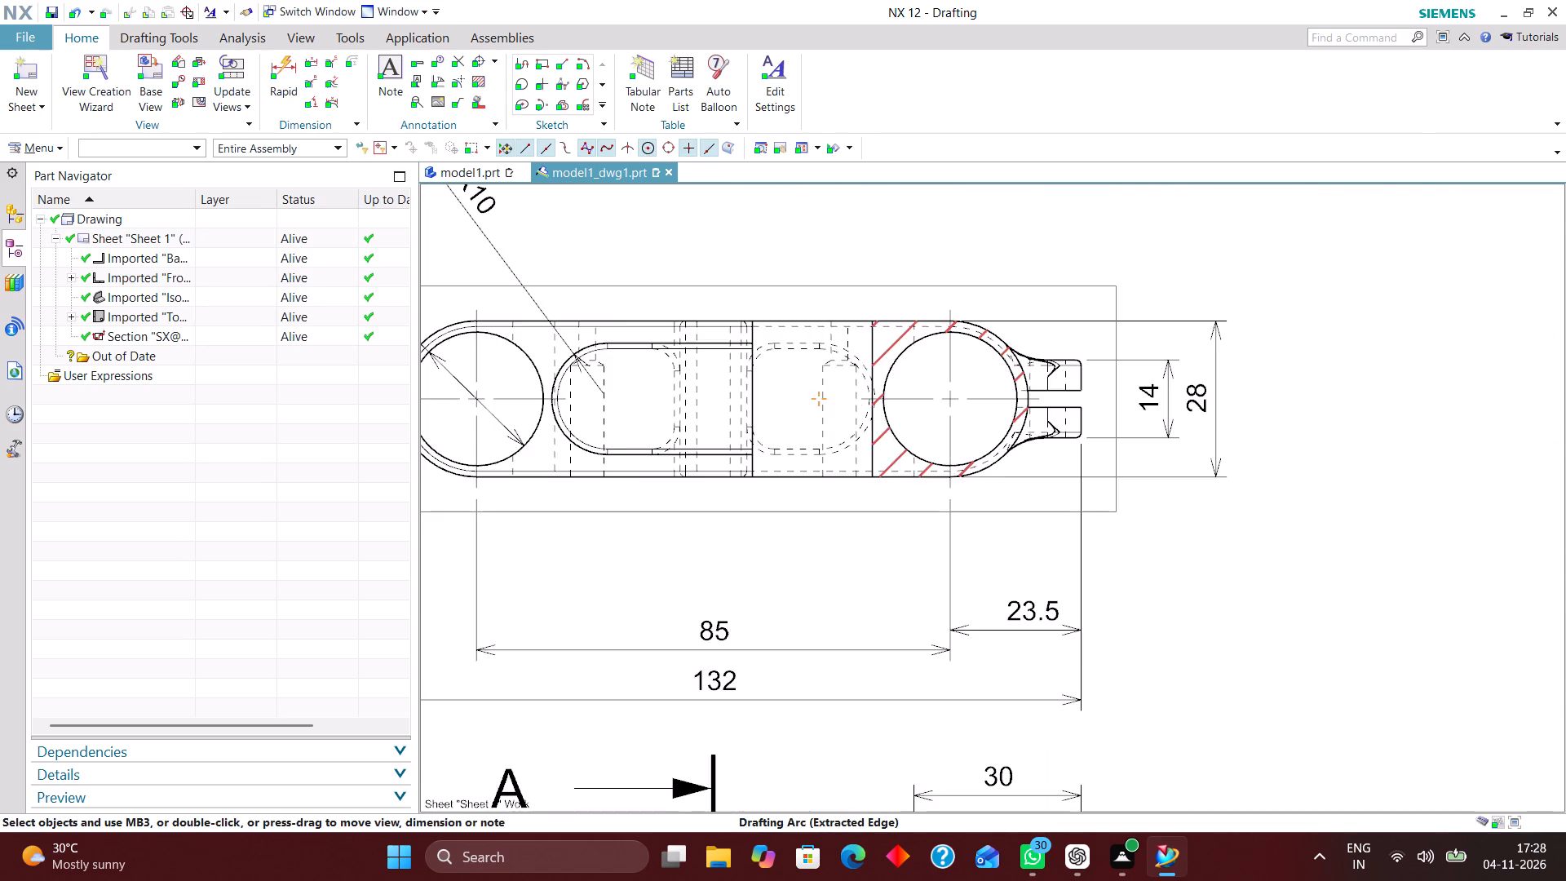
scroll(813, 449, up, 4)
right_click(787, 446)
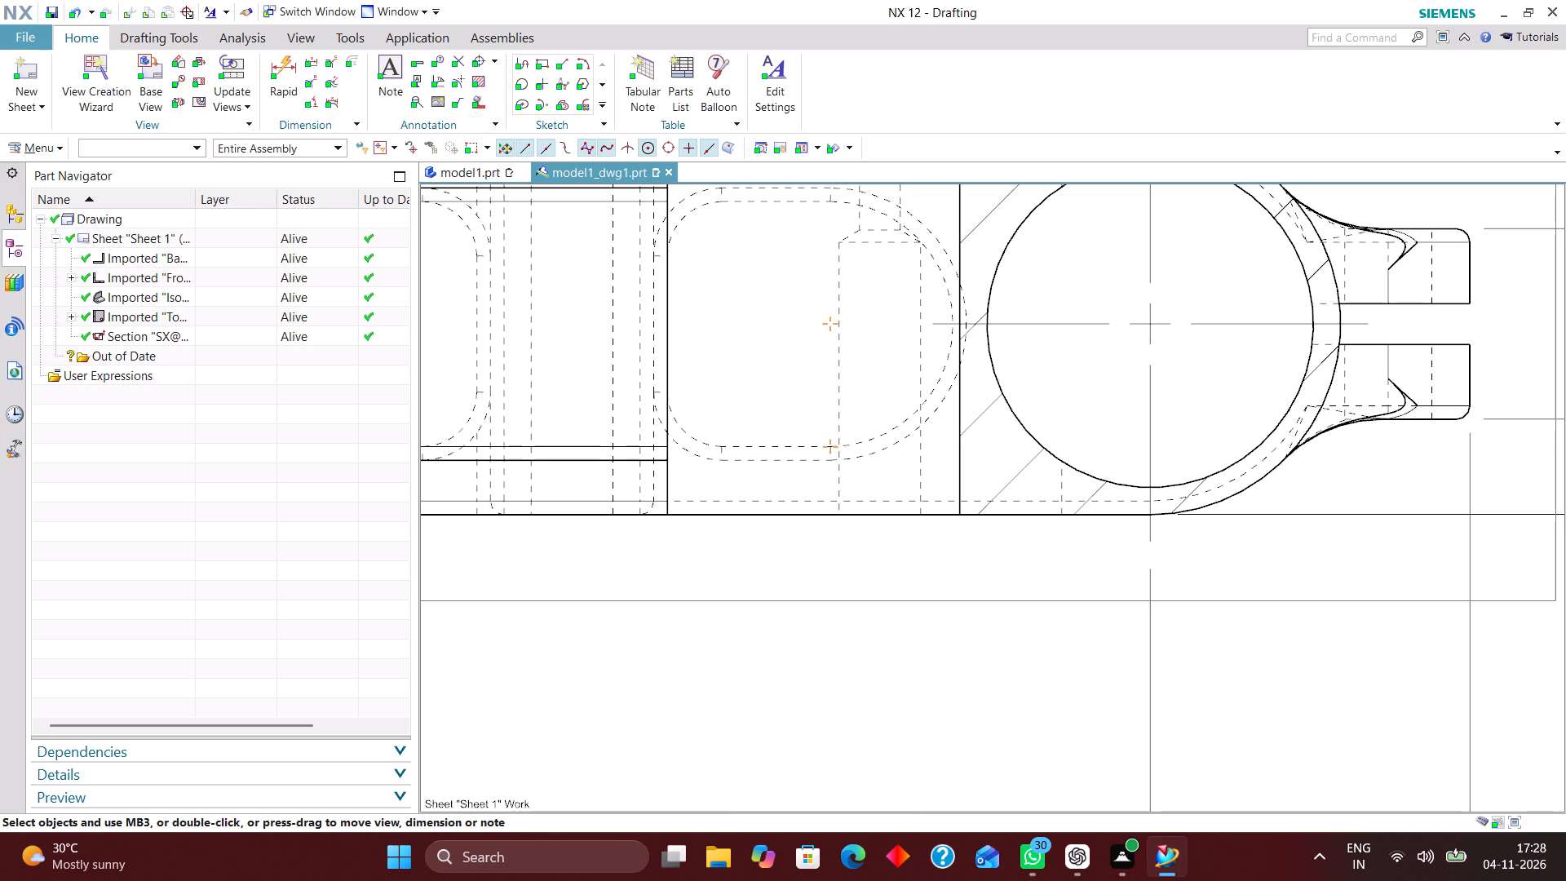
scroll(752, 339, down, 3)
scroll(846, 292, up, 2)
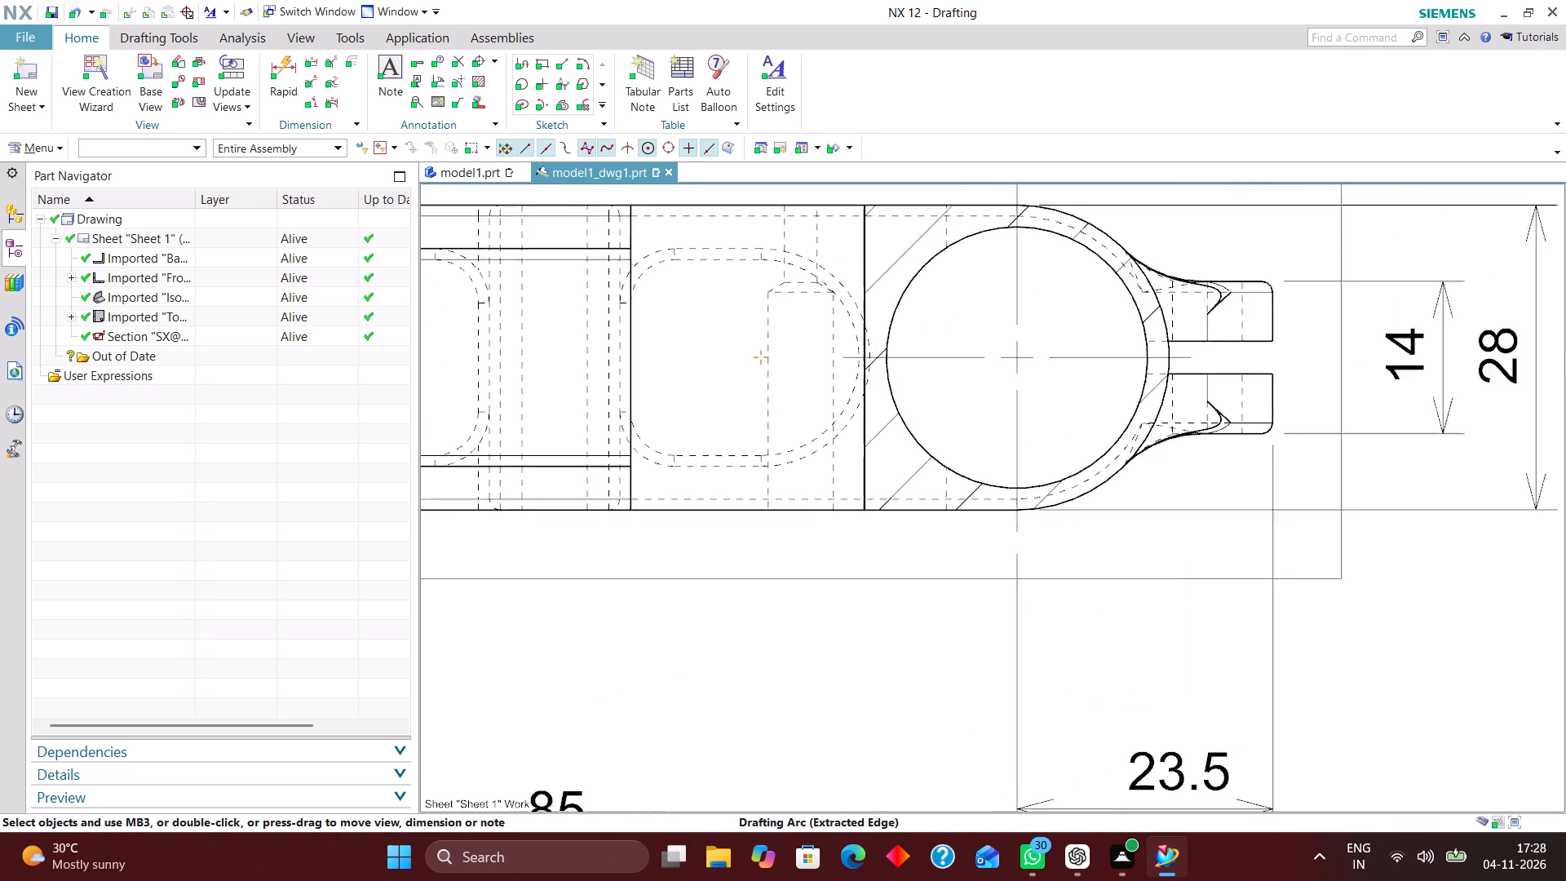
scroll(846, 292, up, 2)
scroll(744, 343, down, 4)
scroll(801, 456, down, 2)
scroll(781, 317, up, 3)
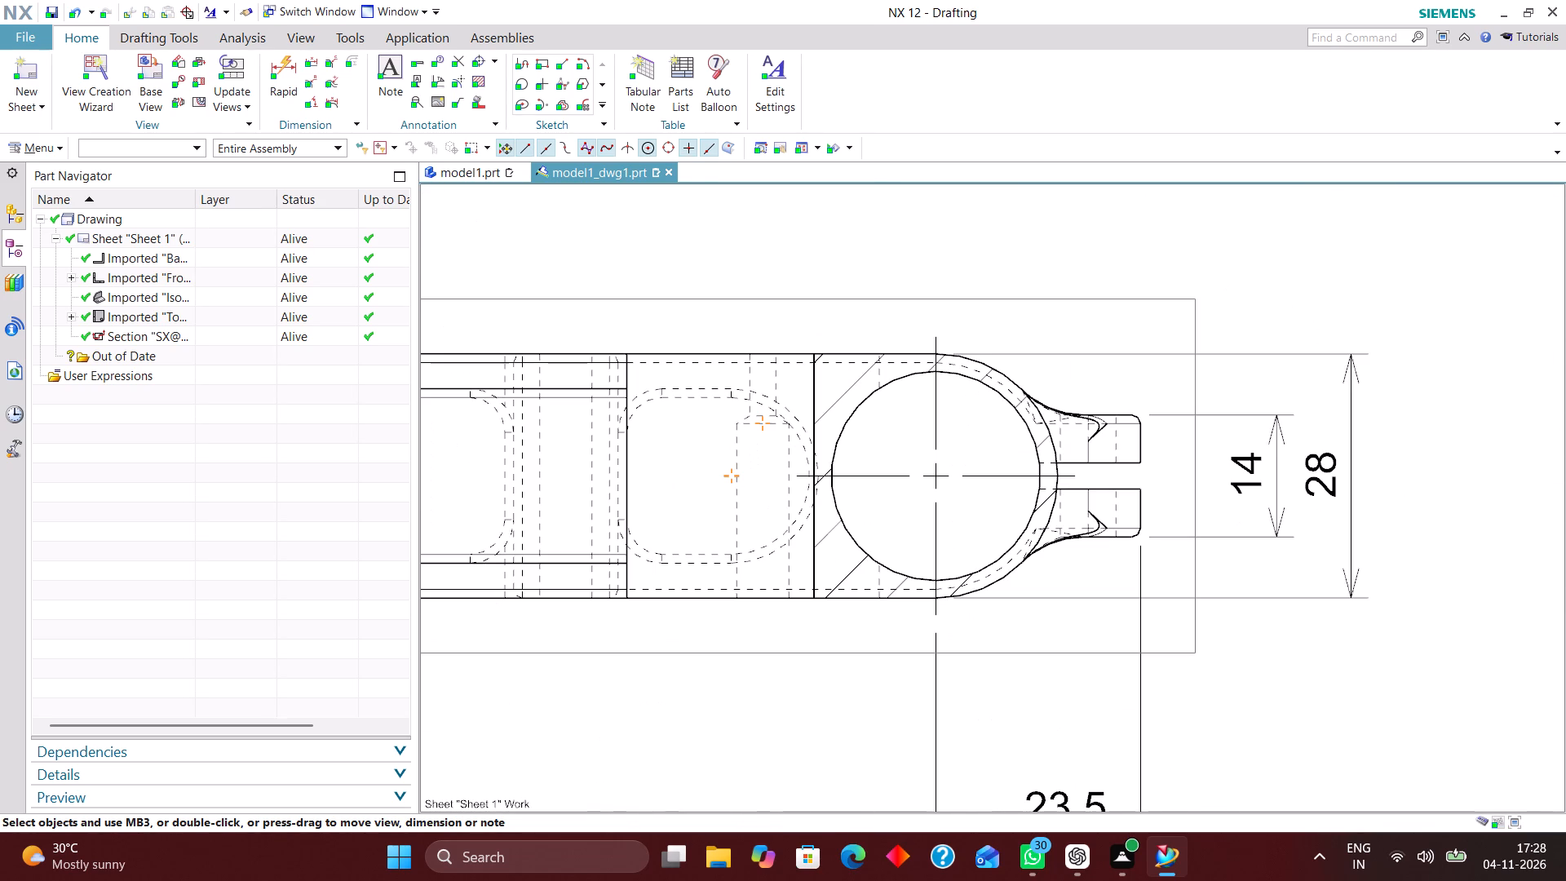
click(278, 62)
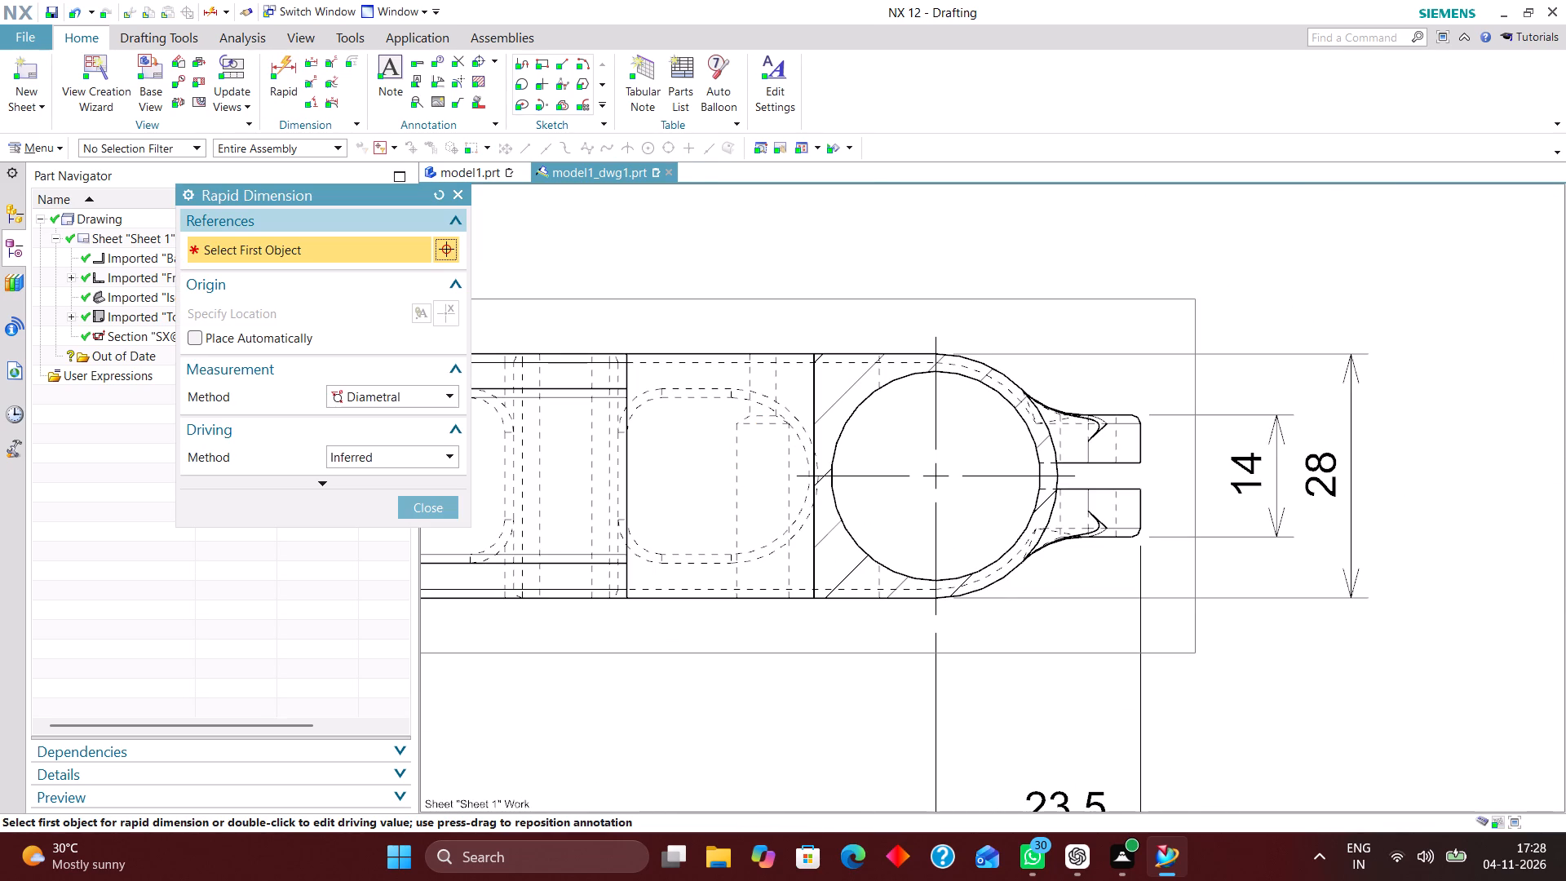
click(414, 396)
click(412, 413)
scroll(769, 642, up, 4)
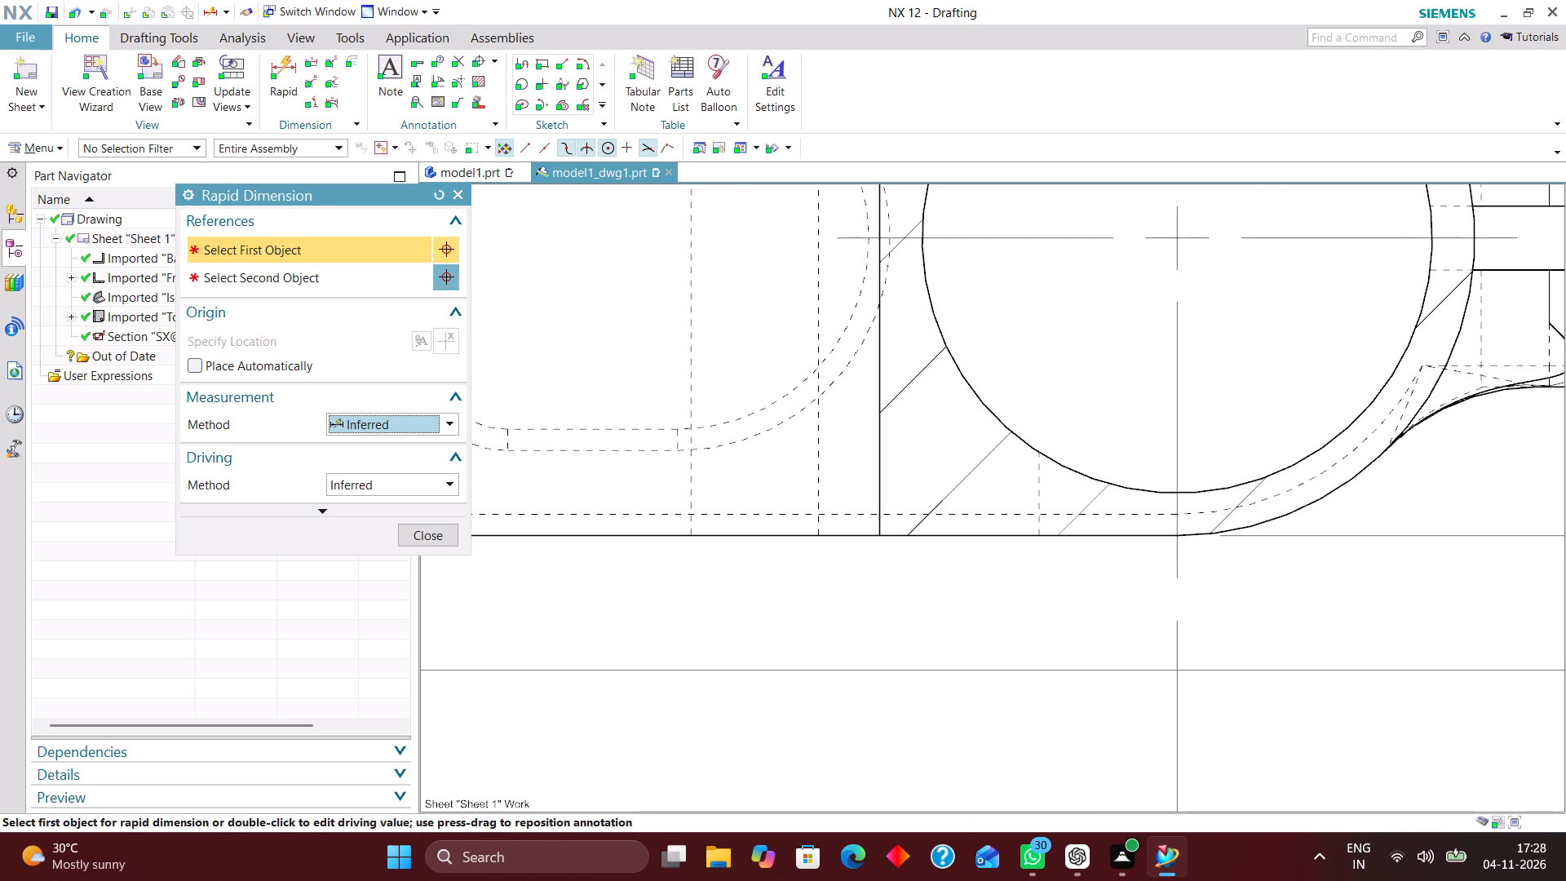
click(688, 542)
scroll(748, 613, down, 3)
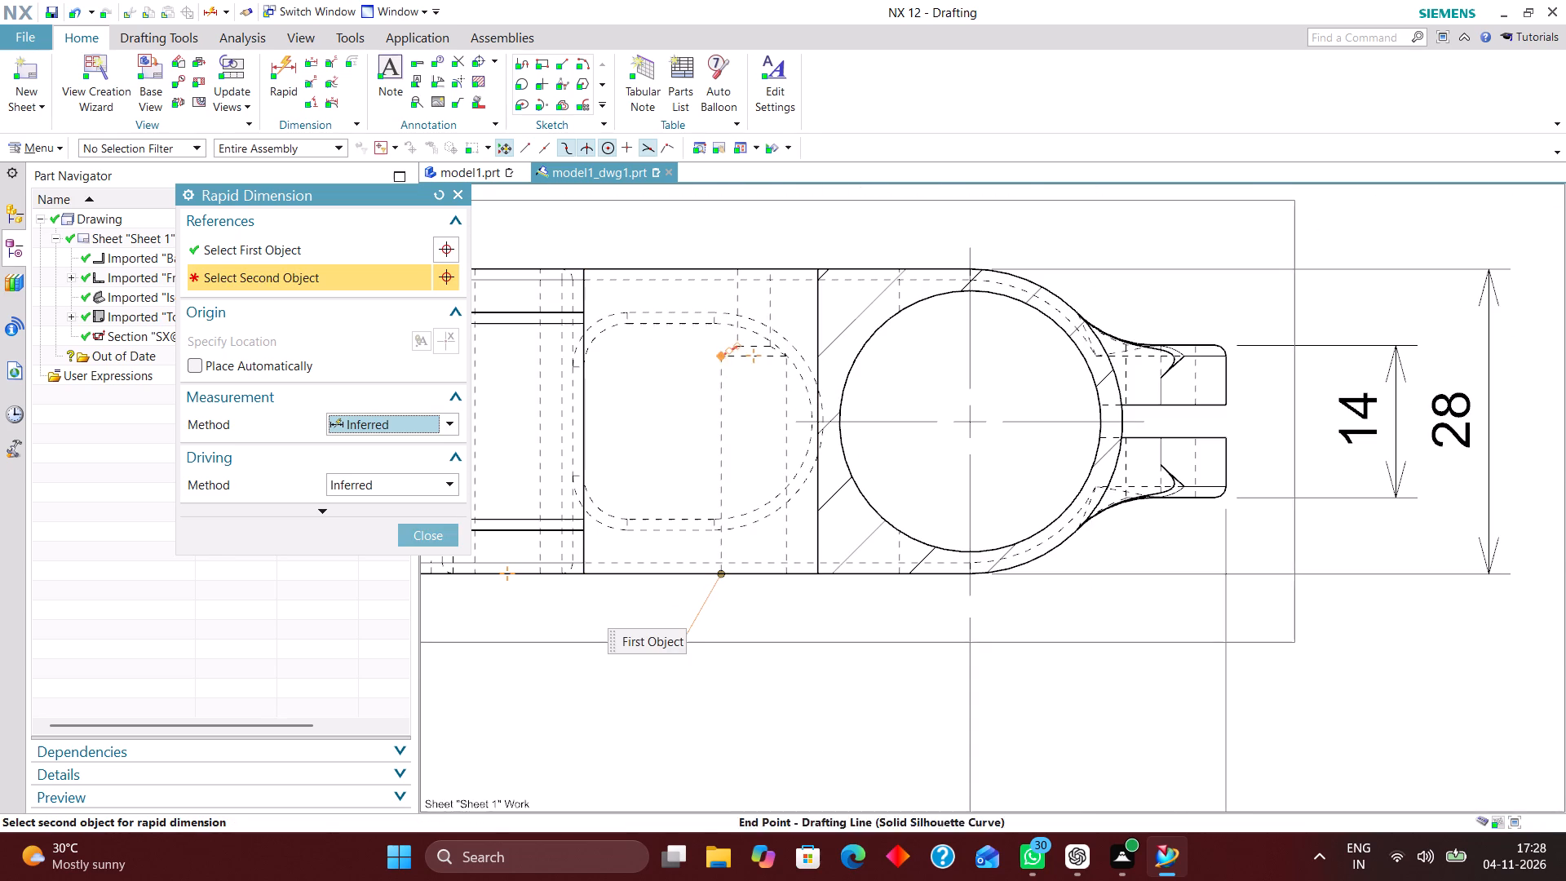
click(715, 356)
click(616, 714)
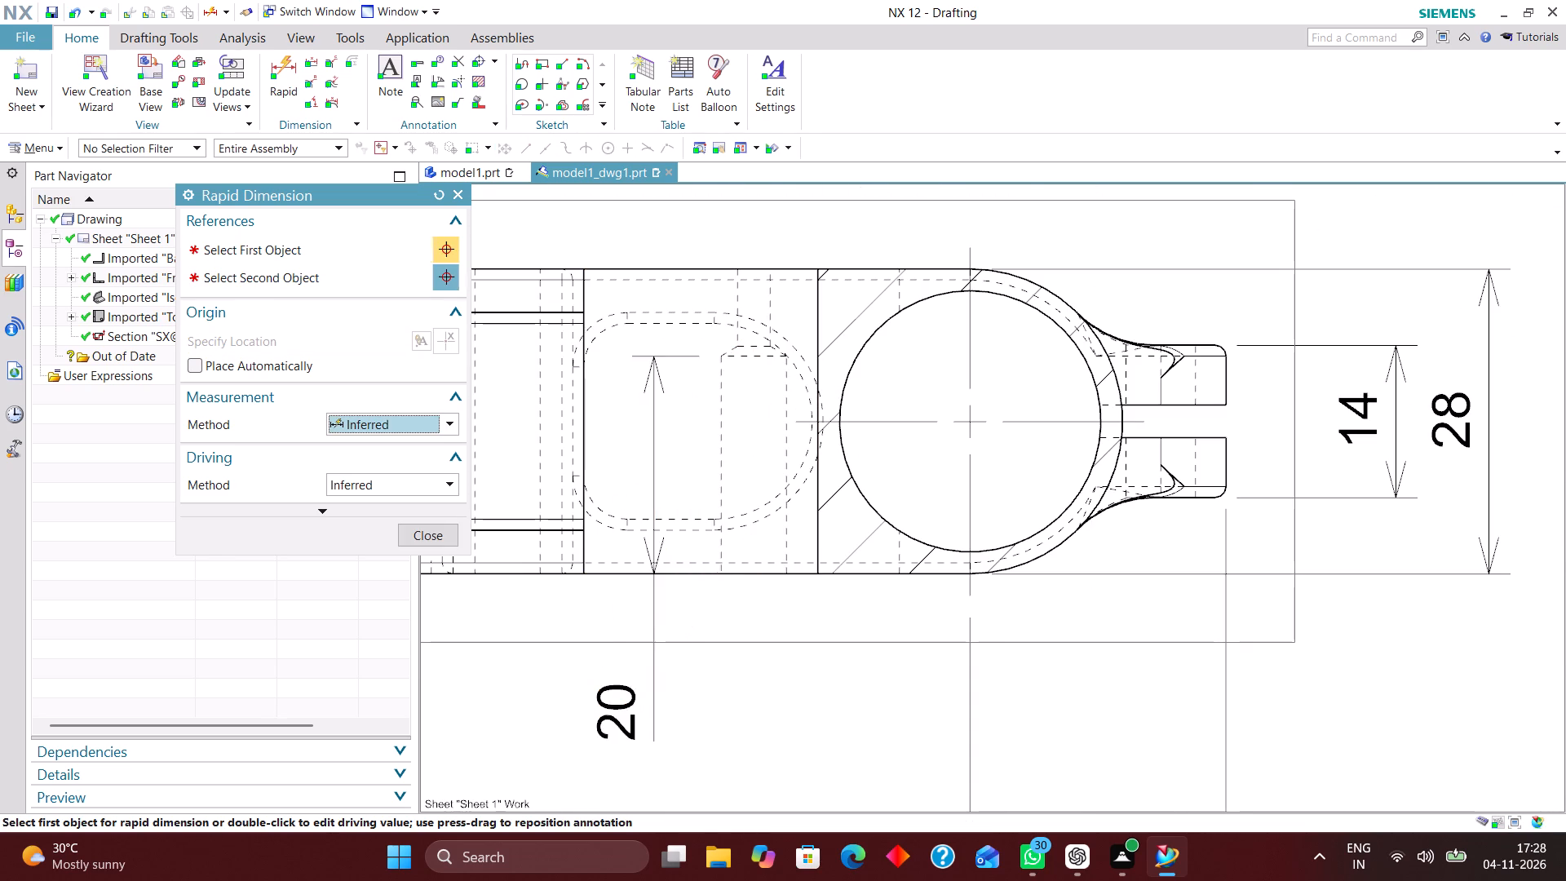
scroll(716, 425, down, 4)
scroll(813, 465, down, 2)
scroll(796, 524, up, 2)
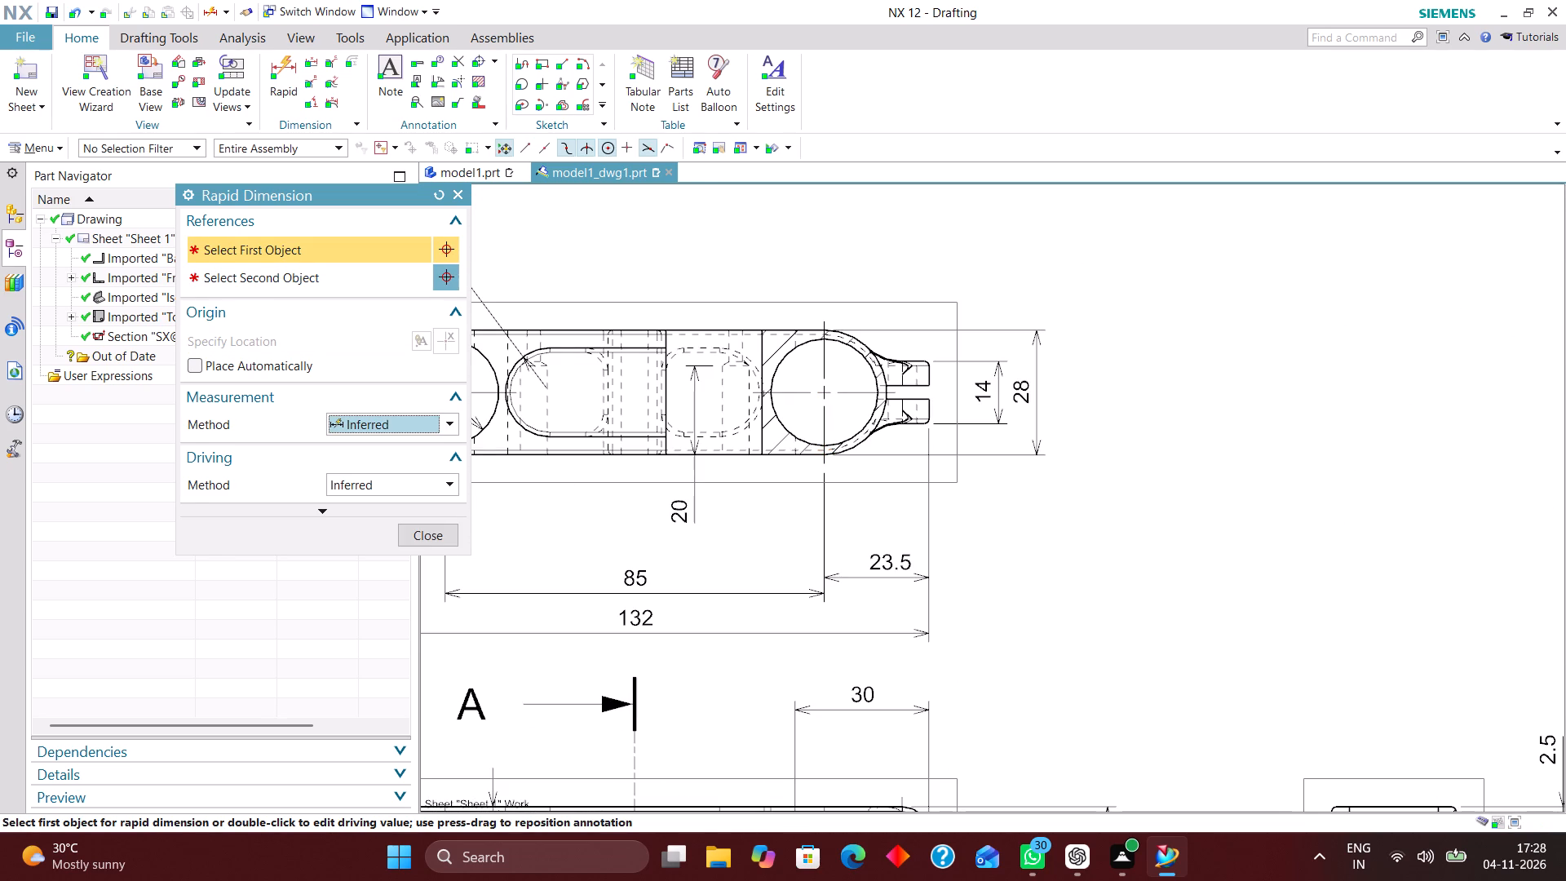
click(420, 539)
Remove the dashed vertical lines just left of the Top view's central solid line and the adjacent pocket's lower-left inner corner arc.
scroll(754, 450, down, 3)
scroll(586, 423, up, 5)
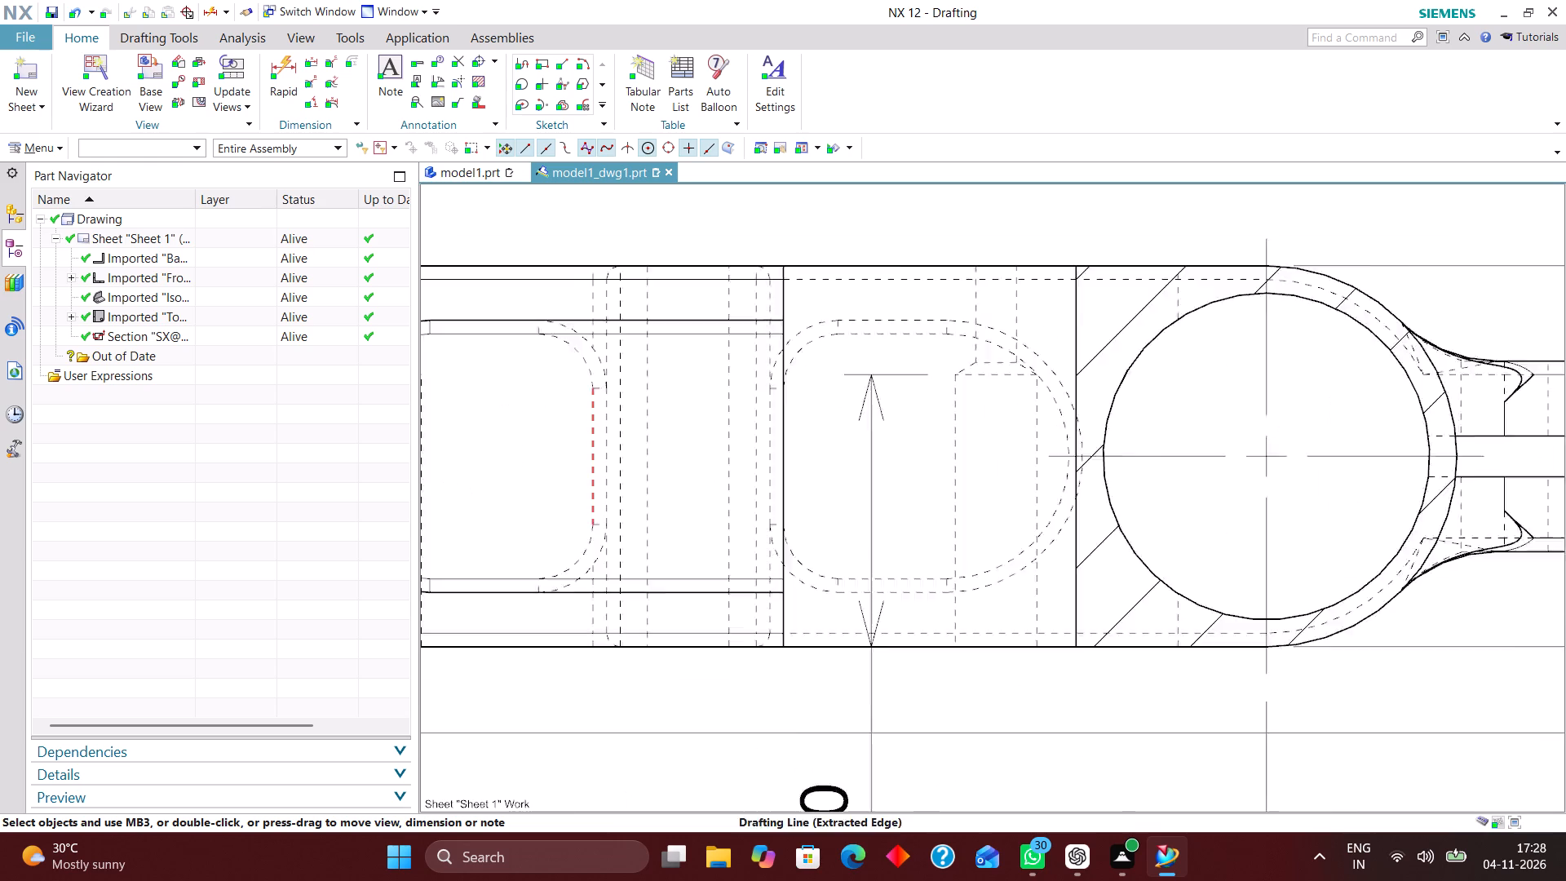
right_drag(657, 406, 659, 483)
right_drag(762, 405, 761, 432)
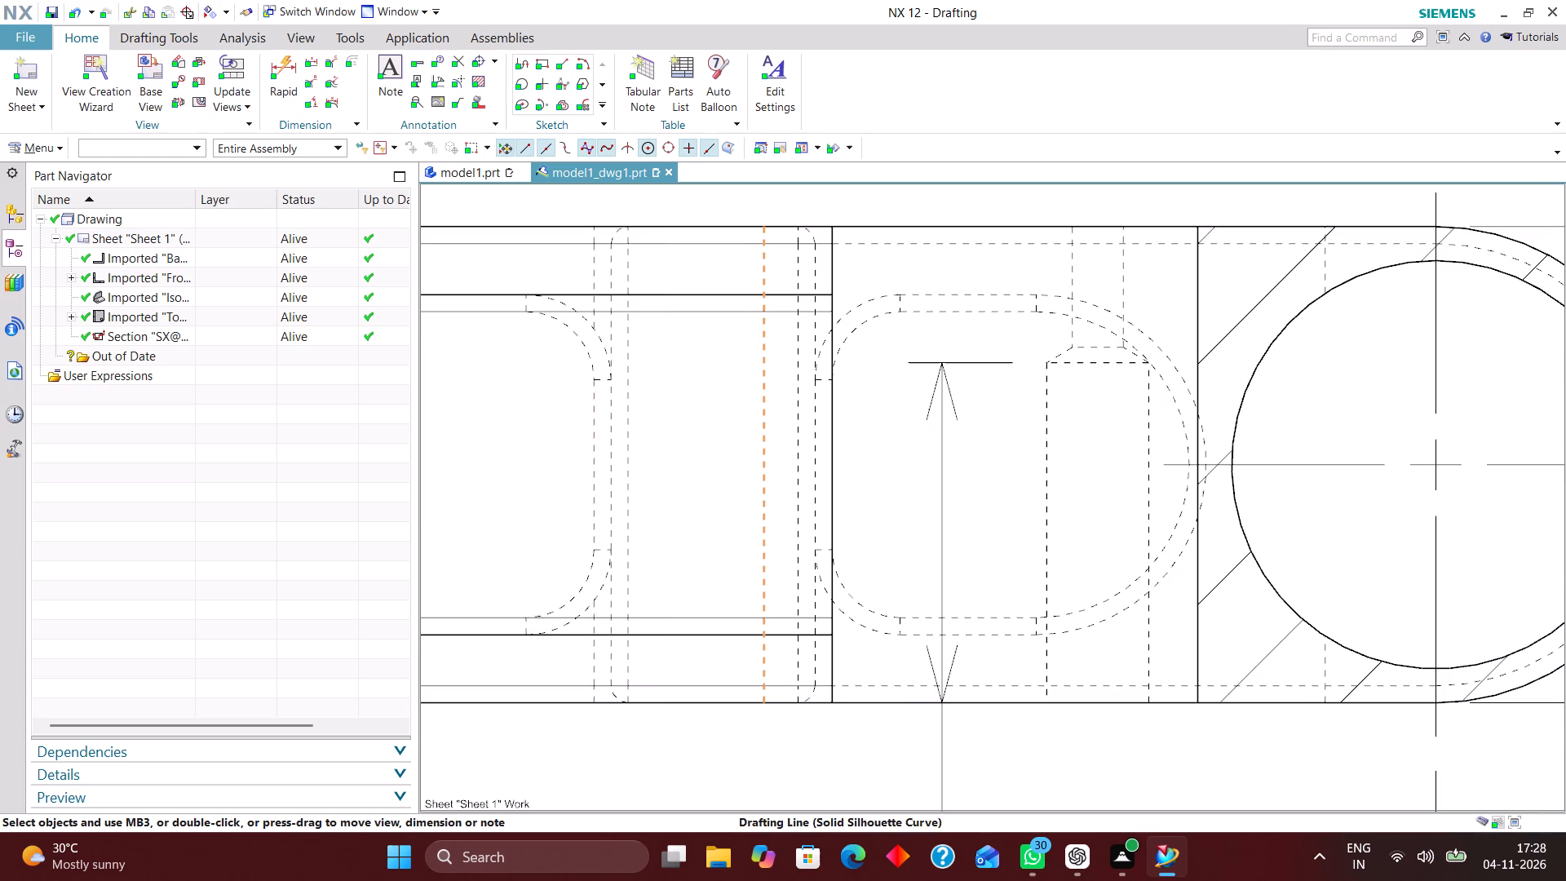
right_drag(761, 432, 763, 518)
right_drag(798, 440, 789, 538)
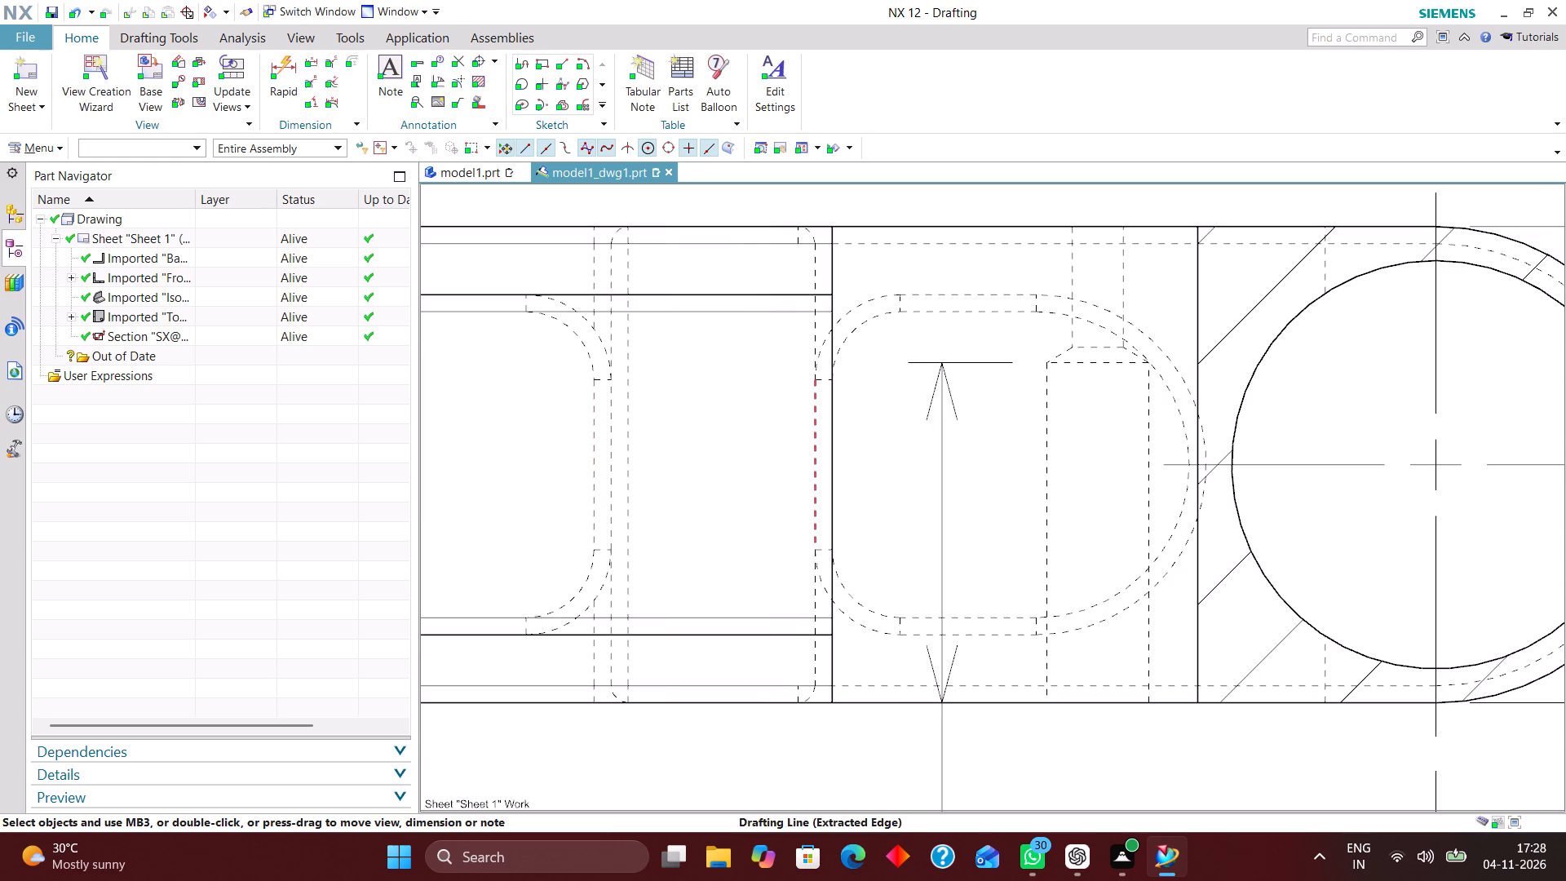
right_drag(812, 463, 808, 564)
scroll(874, 533, down, 1)
scroll(862, 578, up, 3)
right_drag(858, 591, 868, 671)
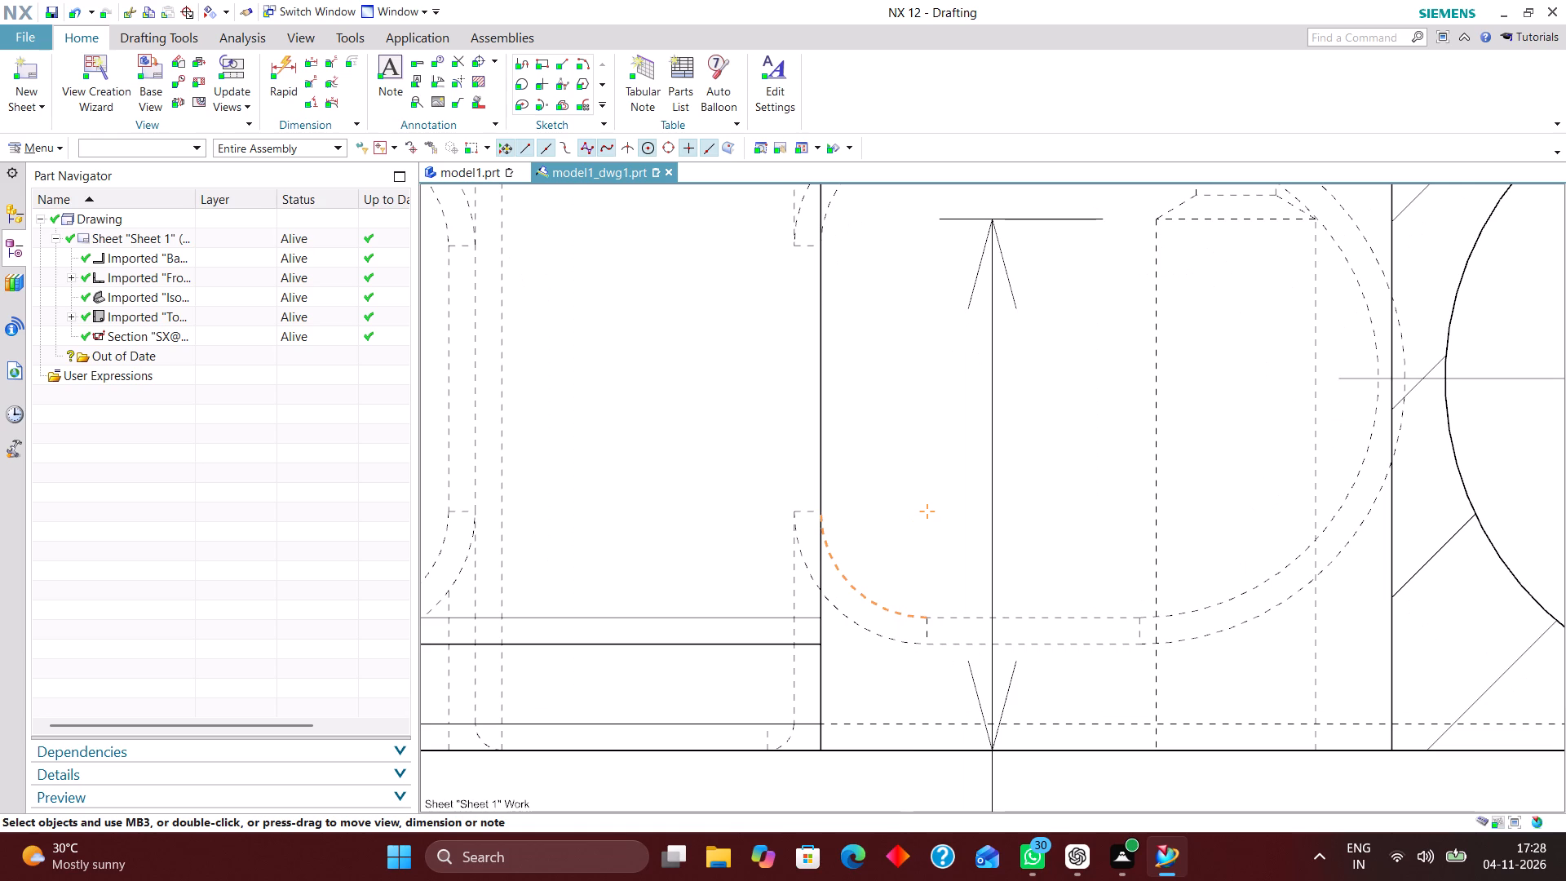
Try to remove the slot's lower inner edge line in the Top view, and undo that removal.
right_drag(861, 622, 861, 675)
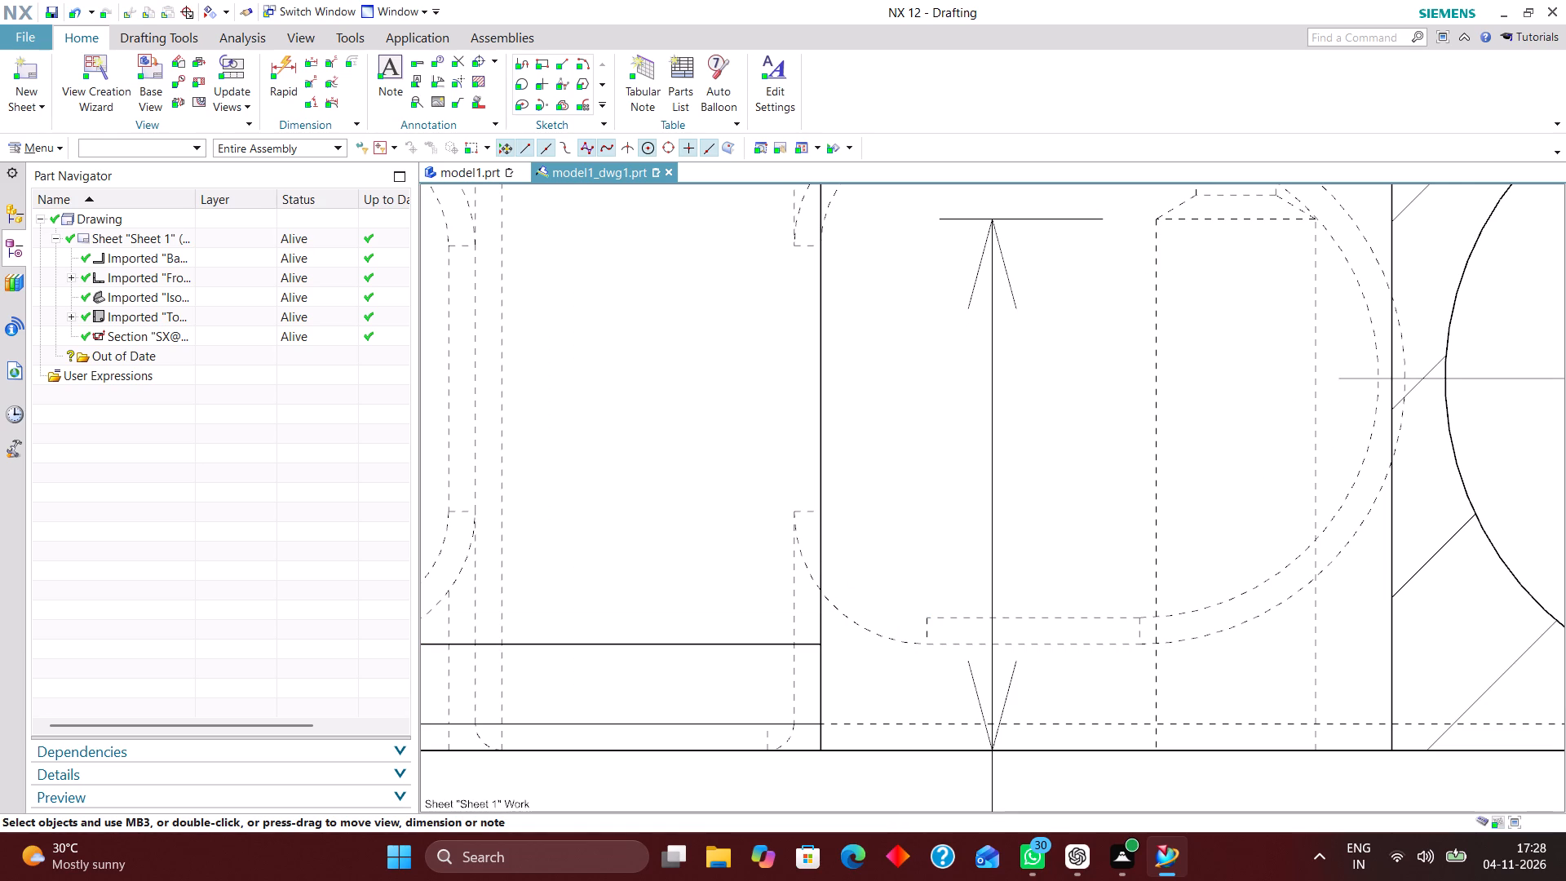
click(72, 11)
Remove the vertical dashed lines beside the left slot's hidden end and their short segments near the Top view's lower edge.
scroll(901, 622, down, 2)
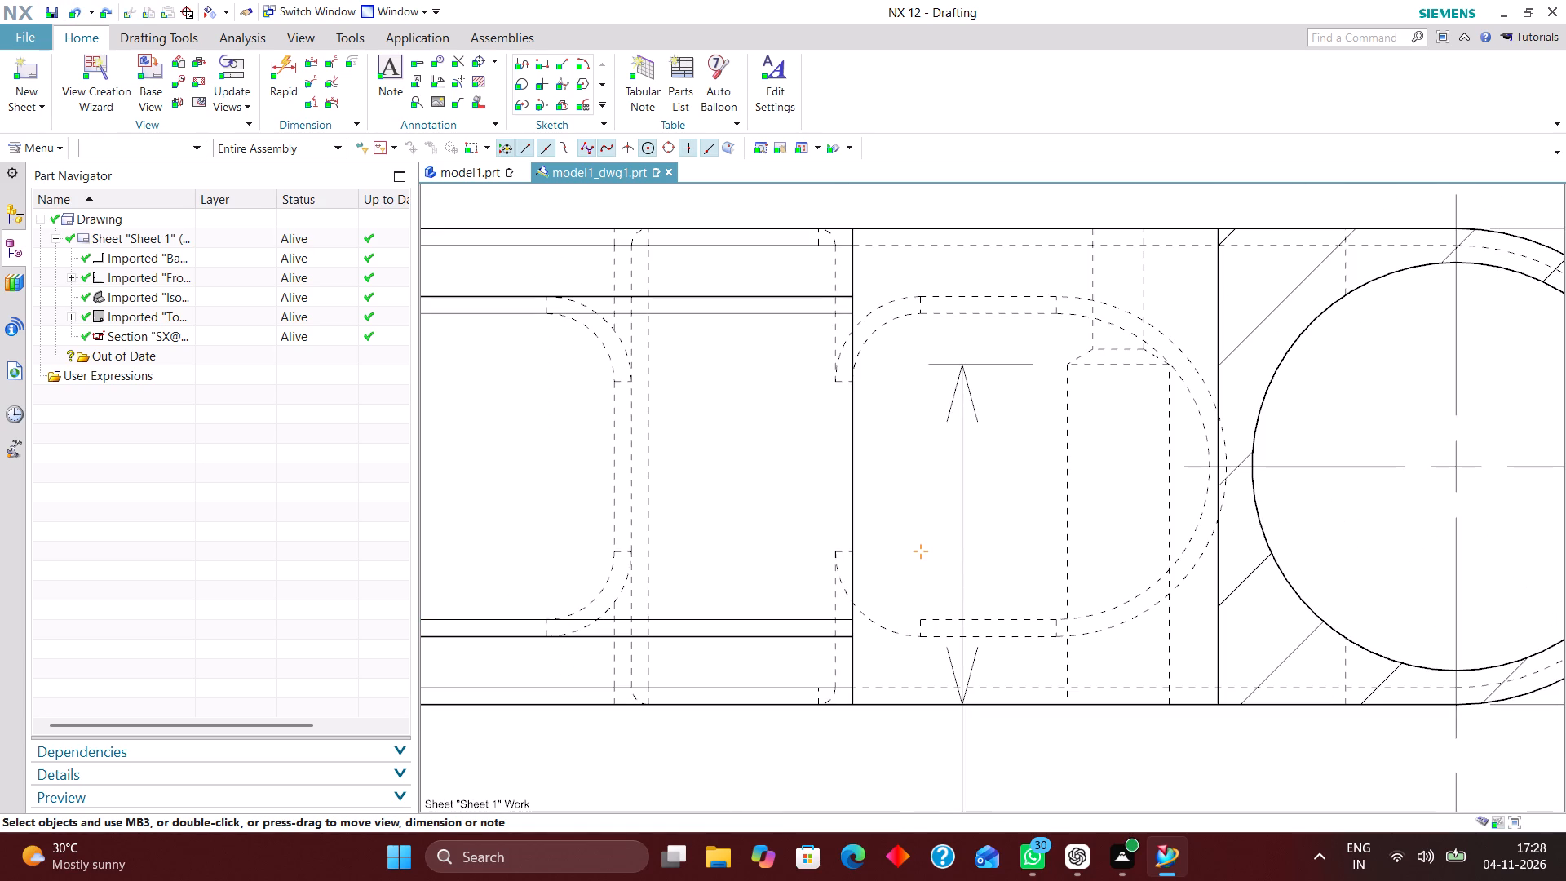
right_drag(650, 487, 648, 575)
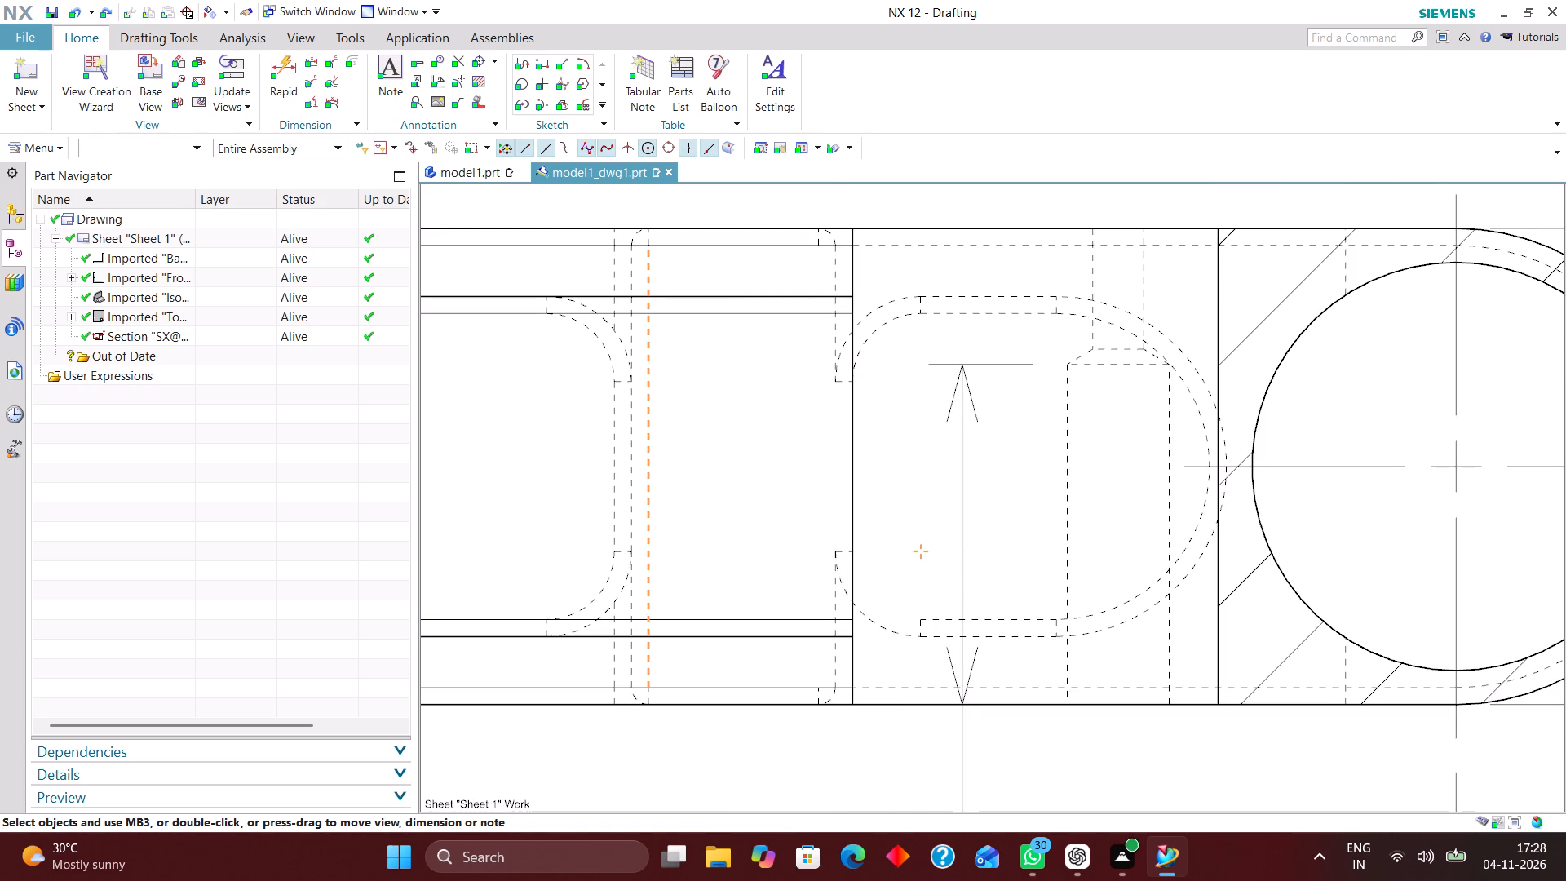
right_drag(631, 652, 630, 690)
right_drag(614, 663, 611, 700)
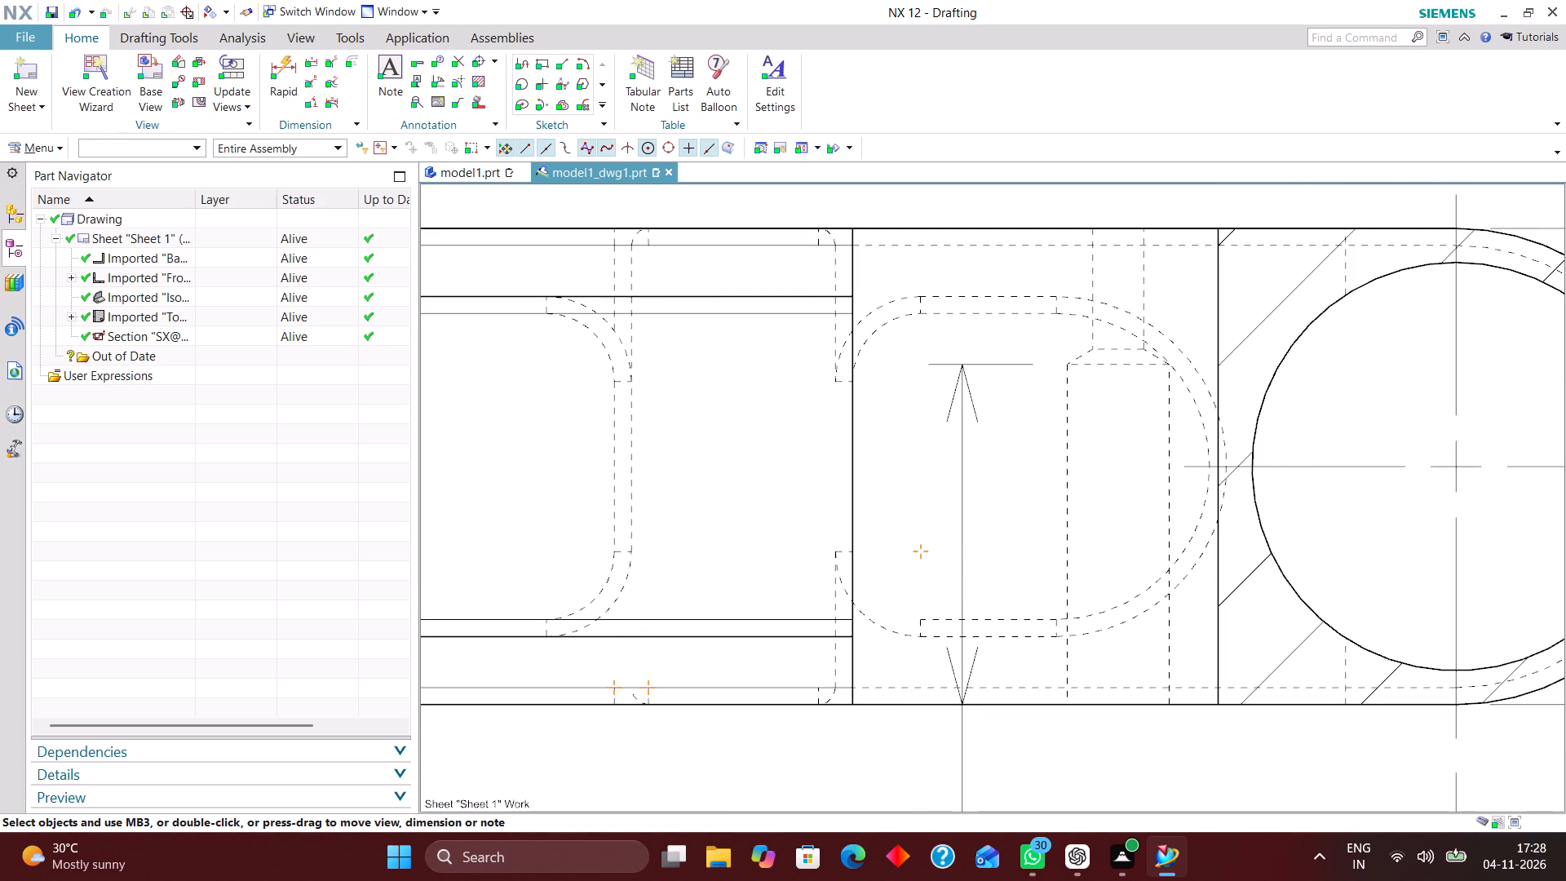
scroll(648, 702, up, 5)
right_drag(643, 669, 642, 726)
right_drag(597, 677, 604, 685)
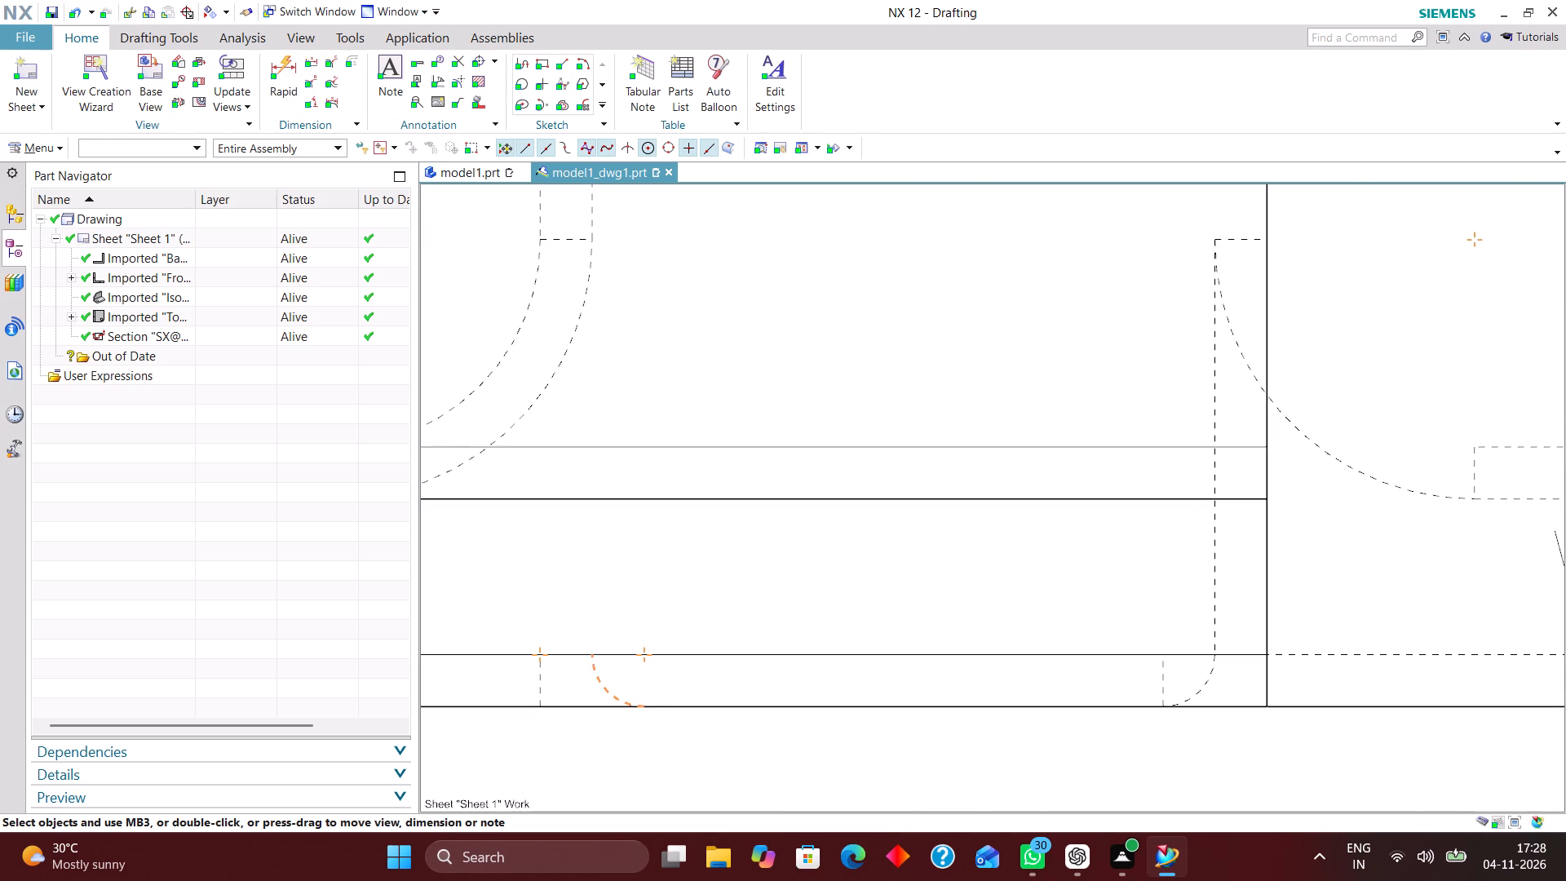
right_drag(604, 685, 612, 706)
right_drag(539, 671, 527, 703)
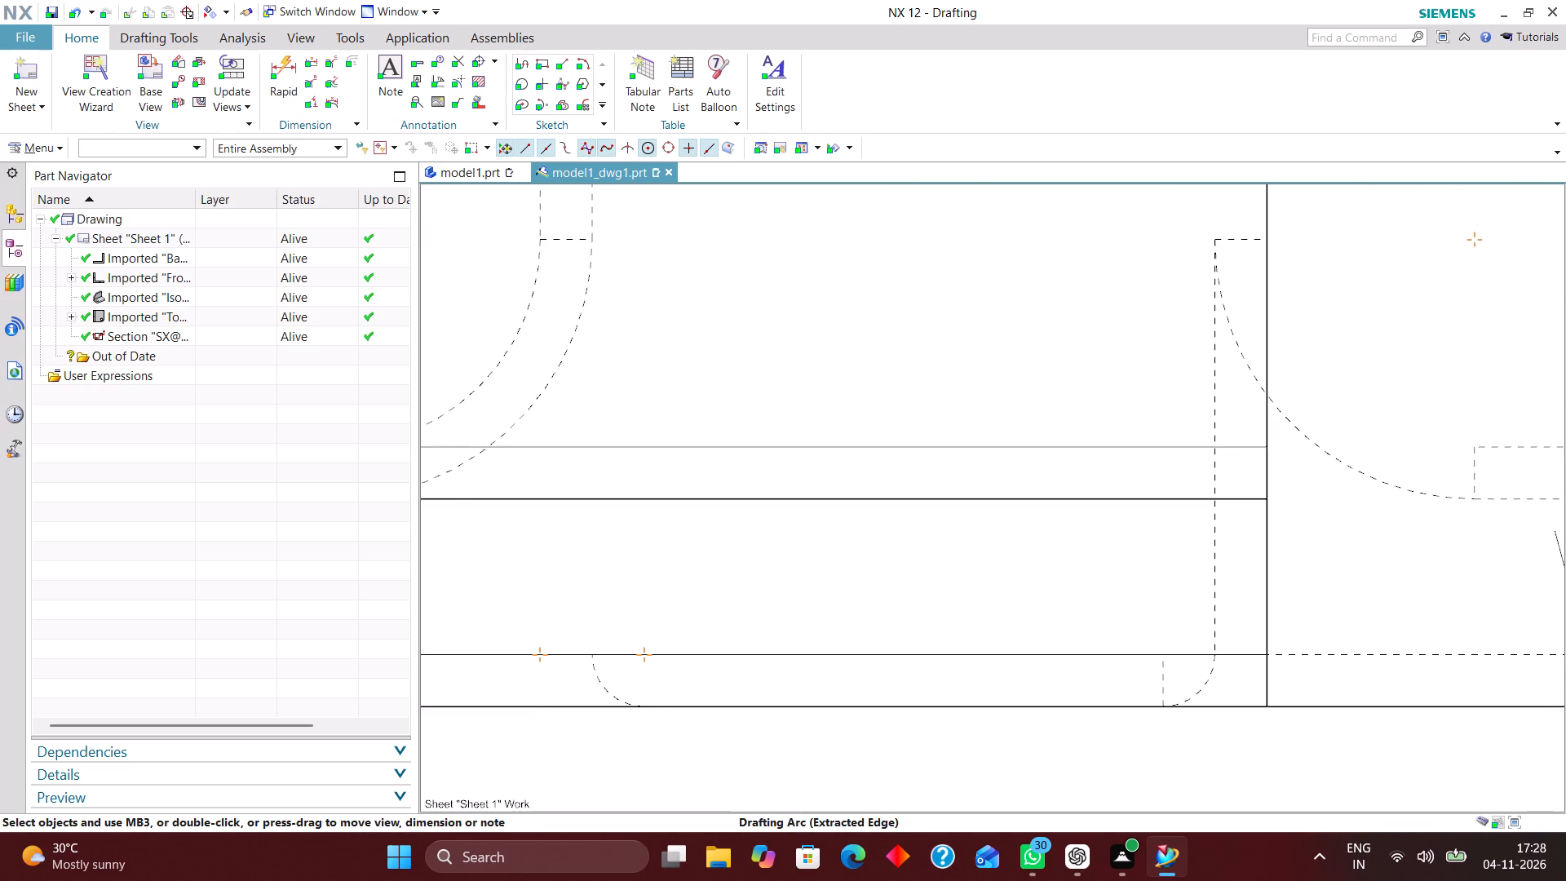
Remove the two vertical dashed segments between the Top view's upper edge region and the left slot's hidden upper corner.
scroll(659, 740, down, 6)
scroll(624, 357, up, 5)
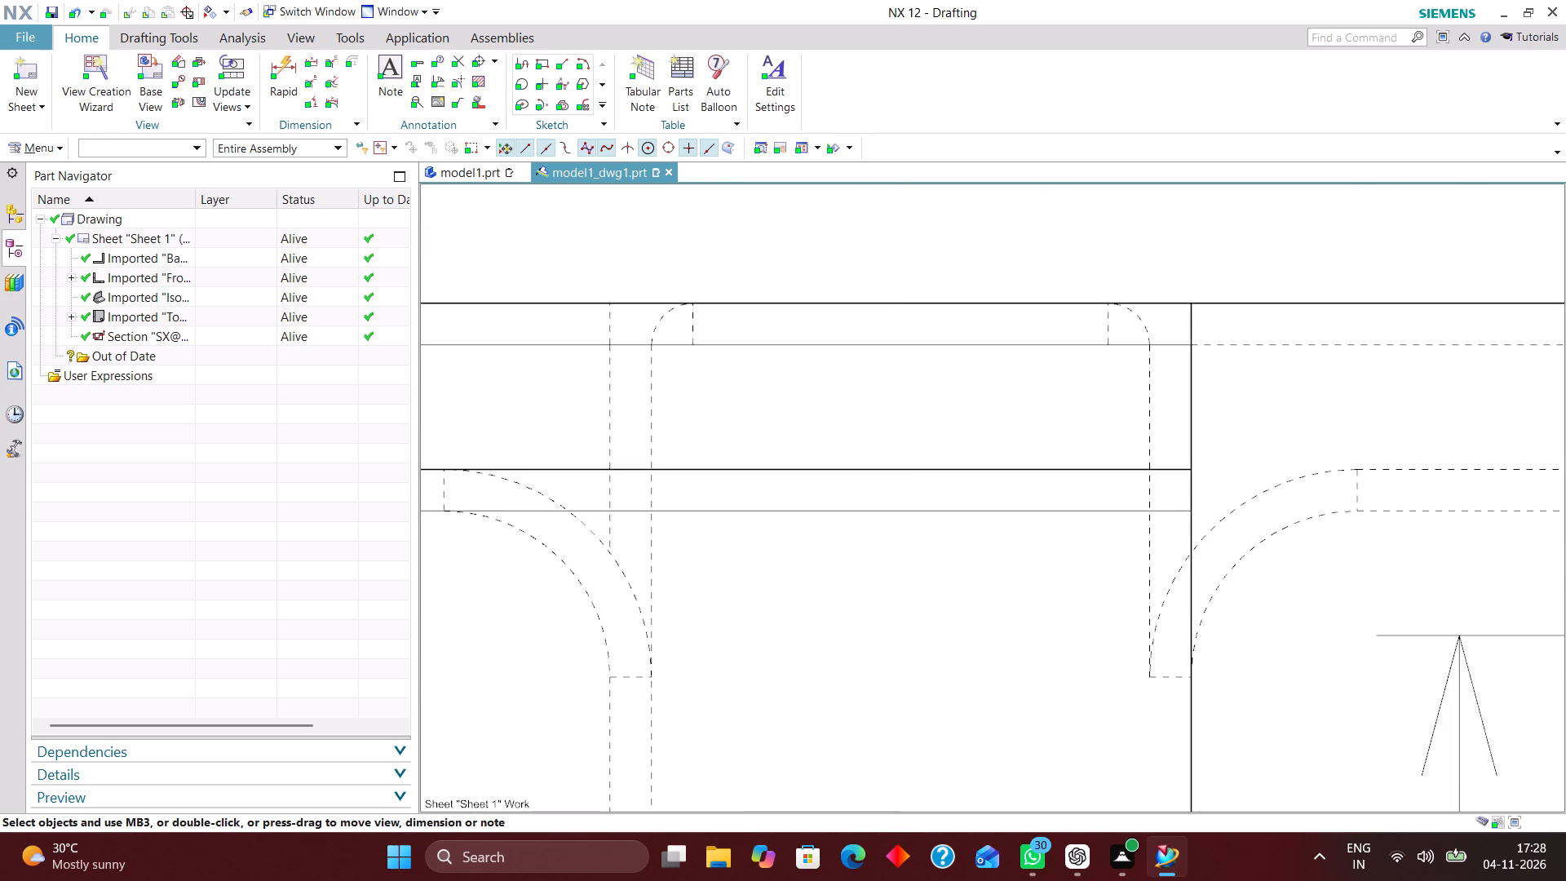
right_drag(652, 380, 649, 422)
right_drag(608, 390, 599, 425)
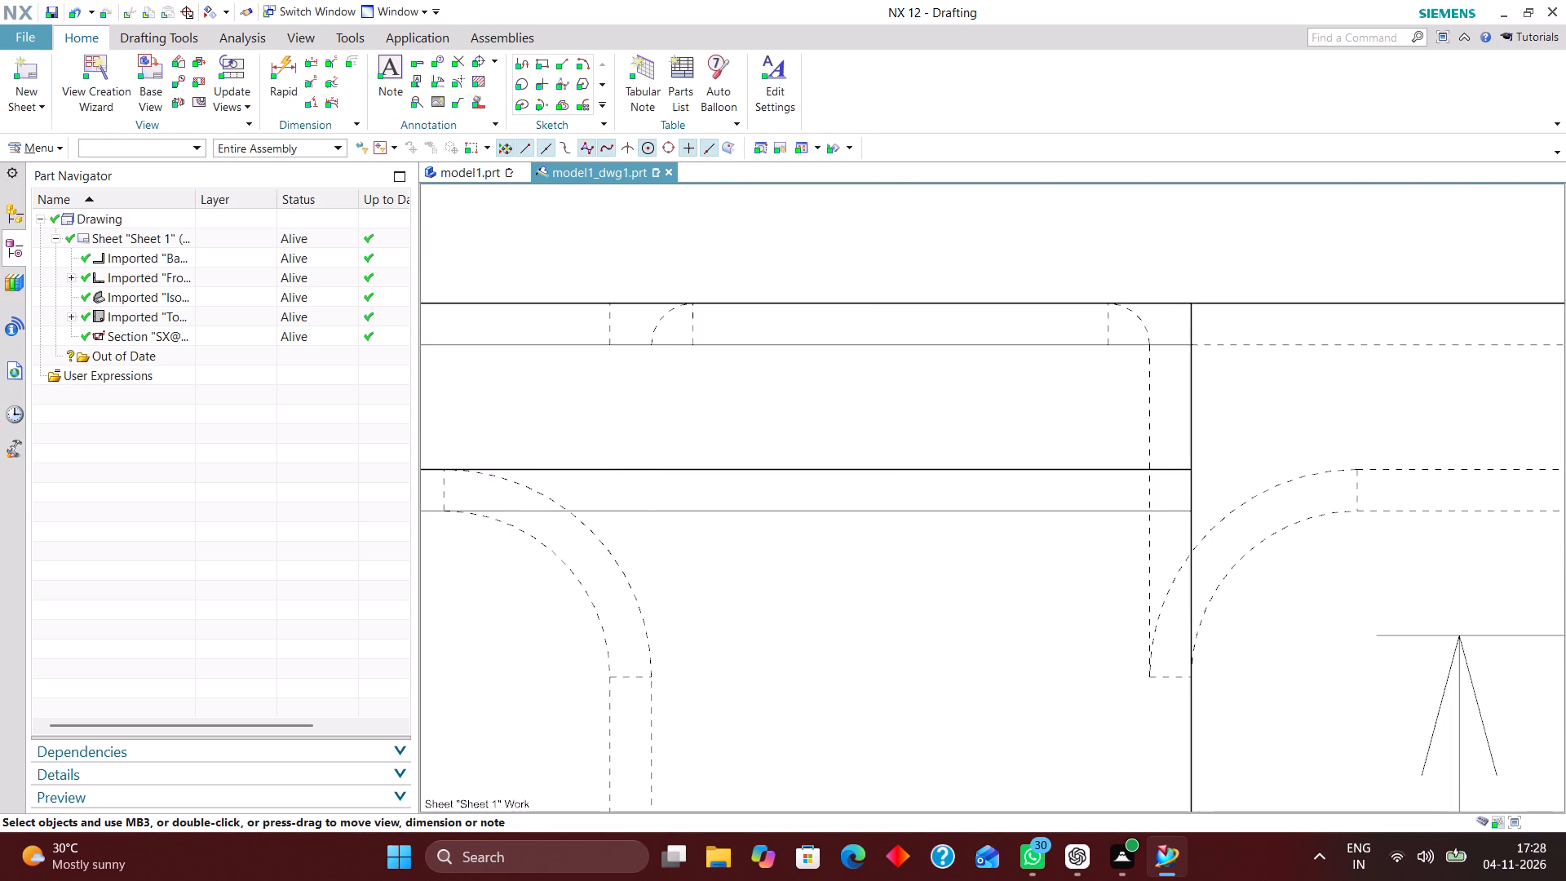
Remove the vertical dashed line between the left 24 mm bore and the slot's rounded end in the Top view.
scroll(679, 389, down, 6)
scroll(747, 523, down, 3)
scroll(566, 474, up, 4)
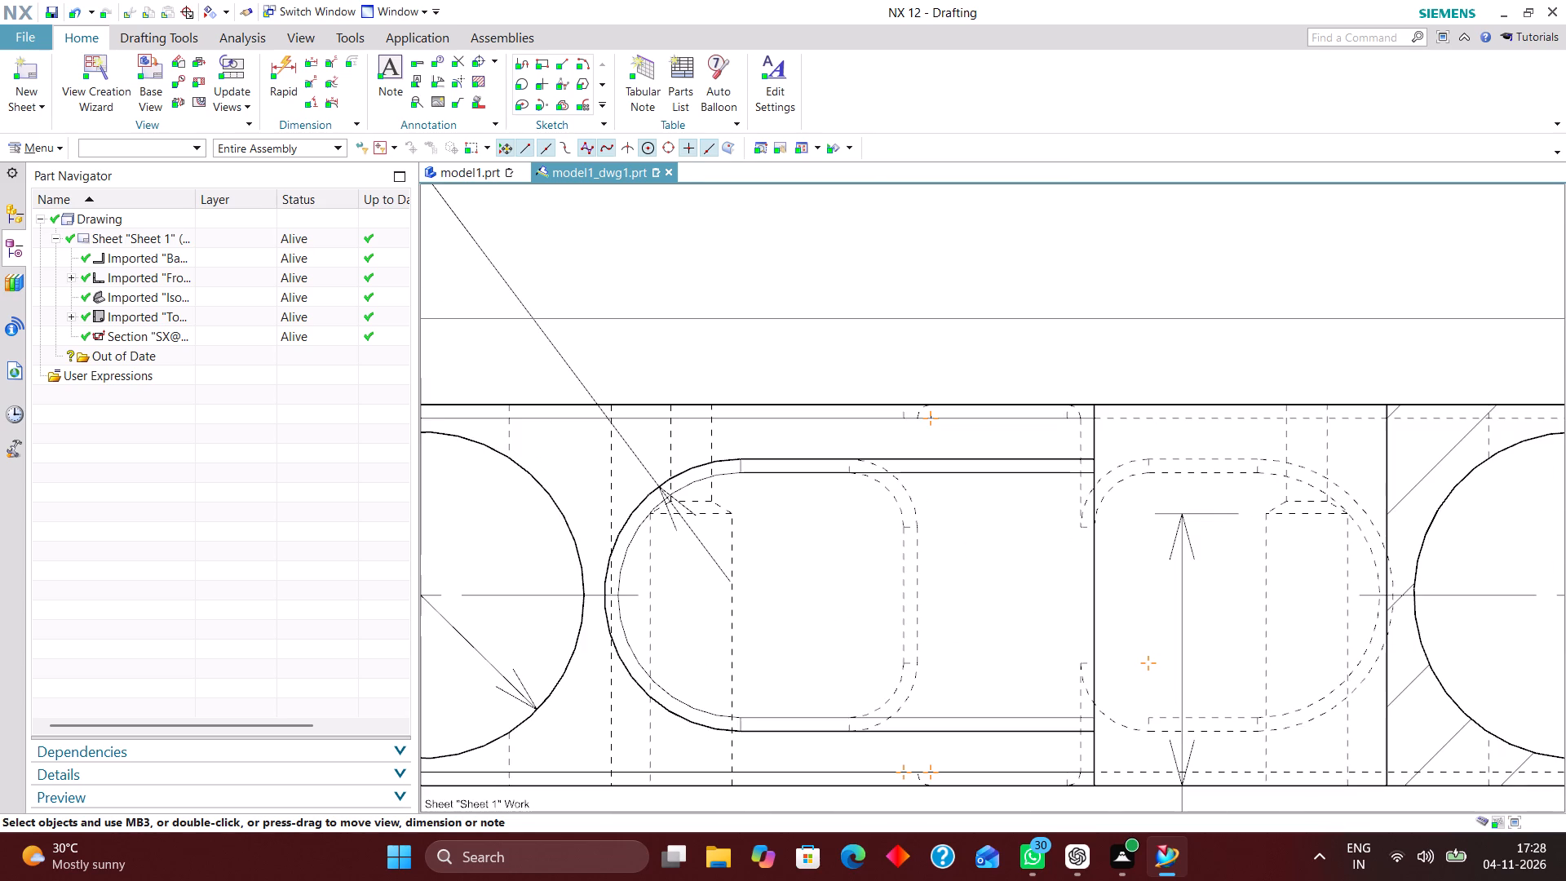
right_drag(610, 458, 606, 512)
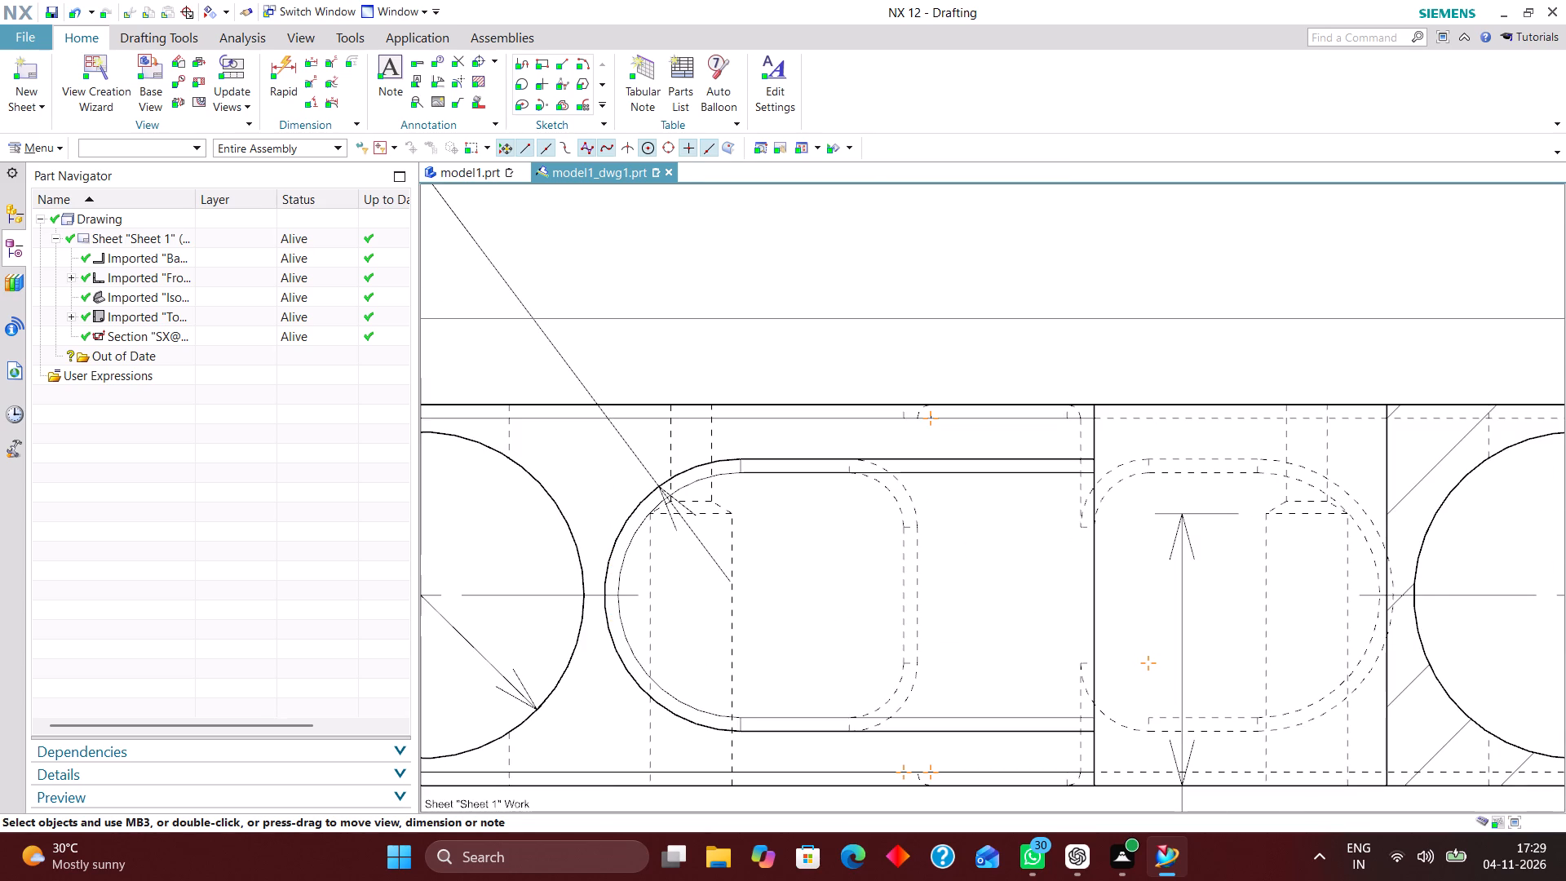
Move the 85 mm dimension closer to the Top view and shift the 132 mm overall dimension up beneath it.
scroll(861, 604, down, 4)
scroll(637, 464, down, 3)
scroll(922, 523, up, 5)
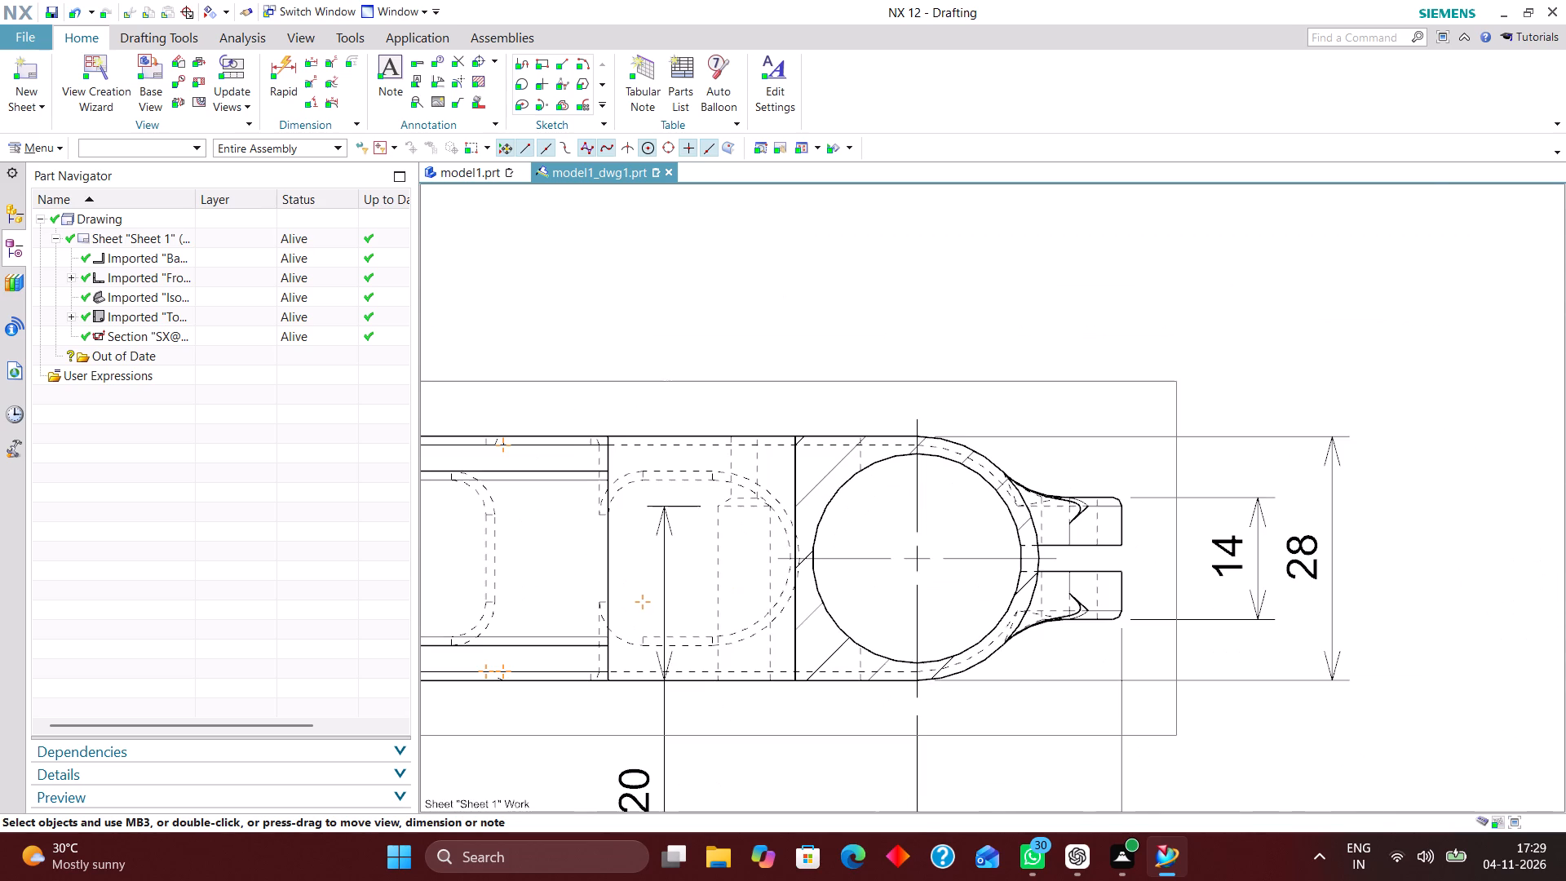
scroll(772, 452, up, 3)
scroll(761, 429, down, 3)
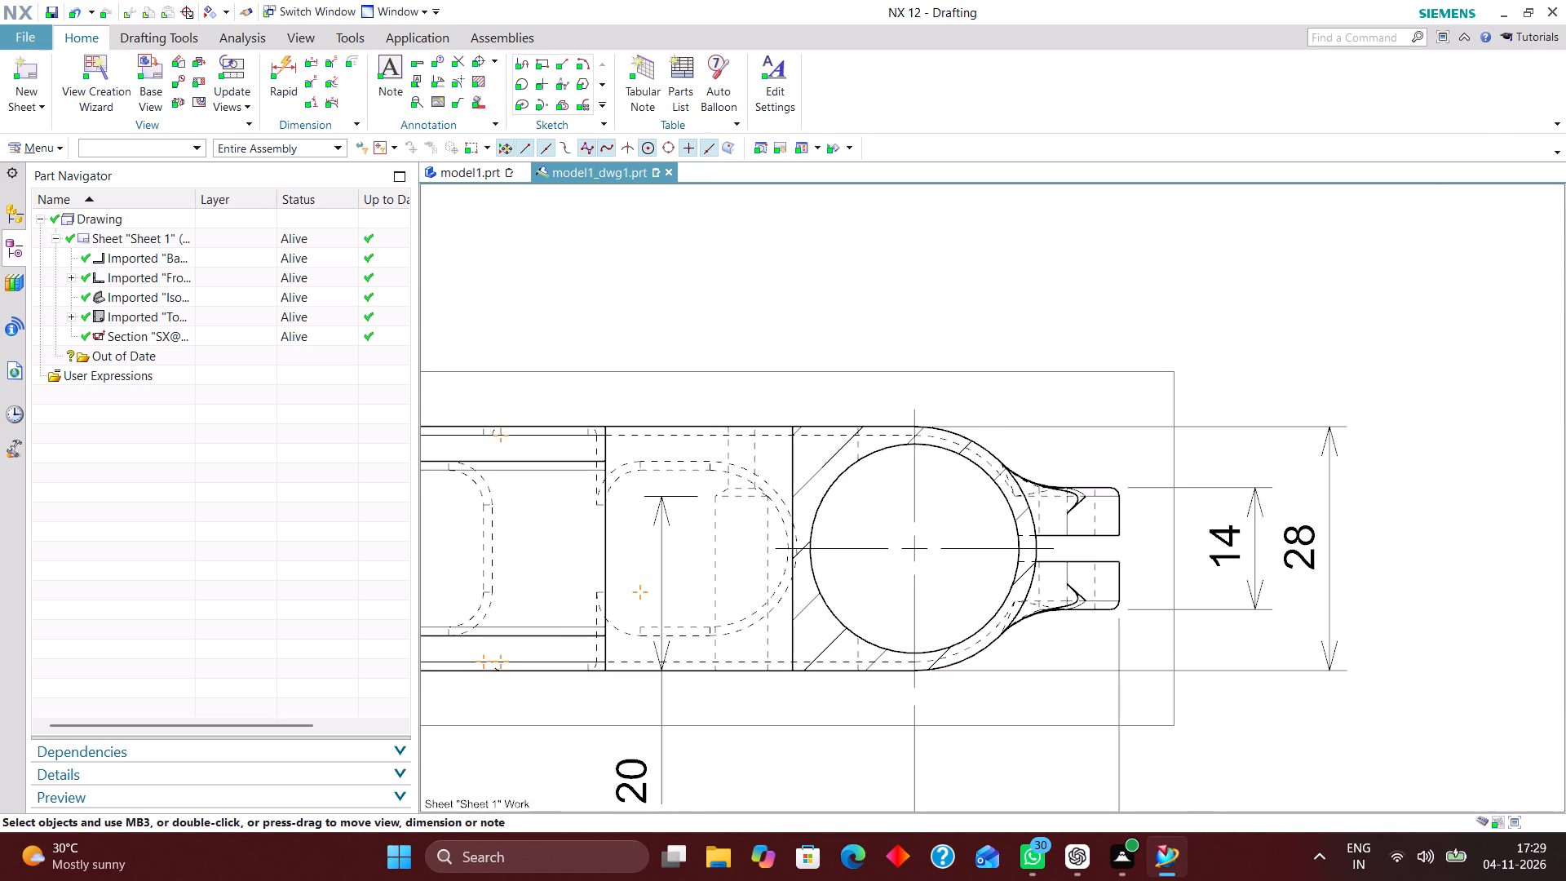
scroll(763, 446, down, 7)
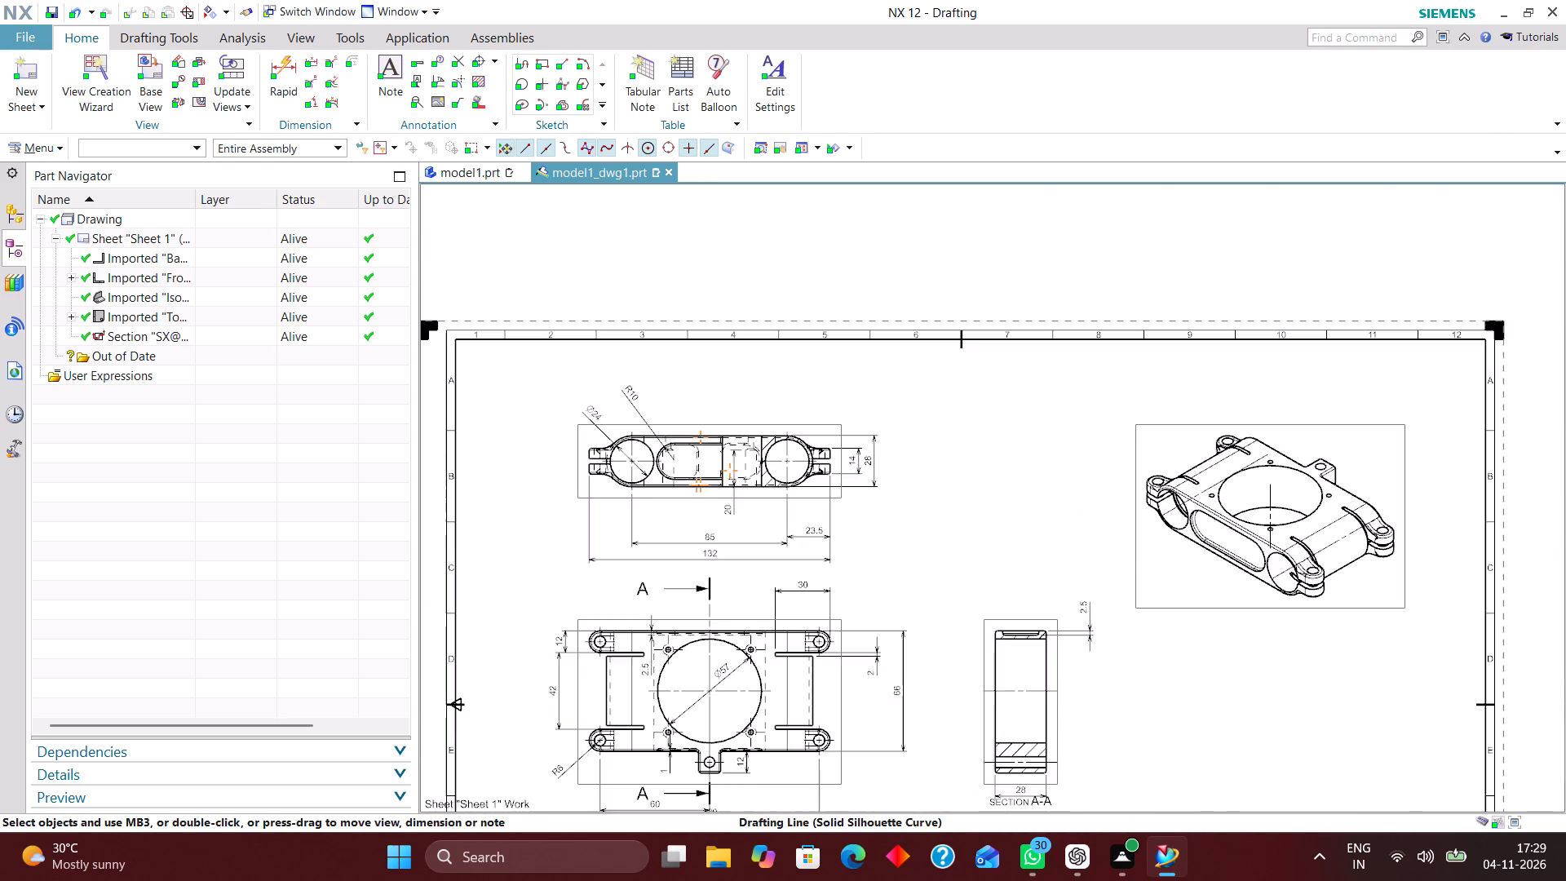
scroll(746, 524, up, 3)
drag(698, 559, 685, 525)
drag(692, 585, 685, 577)
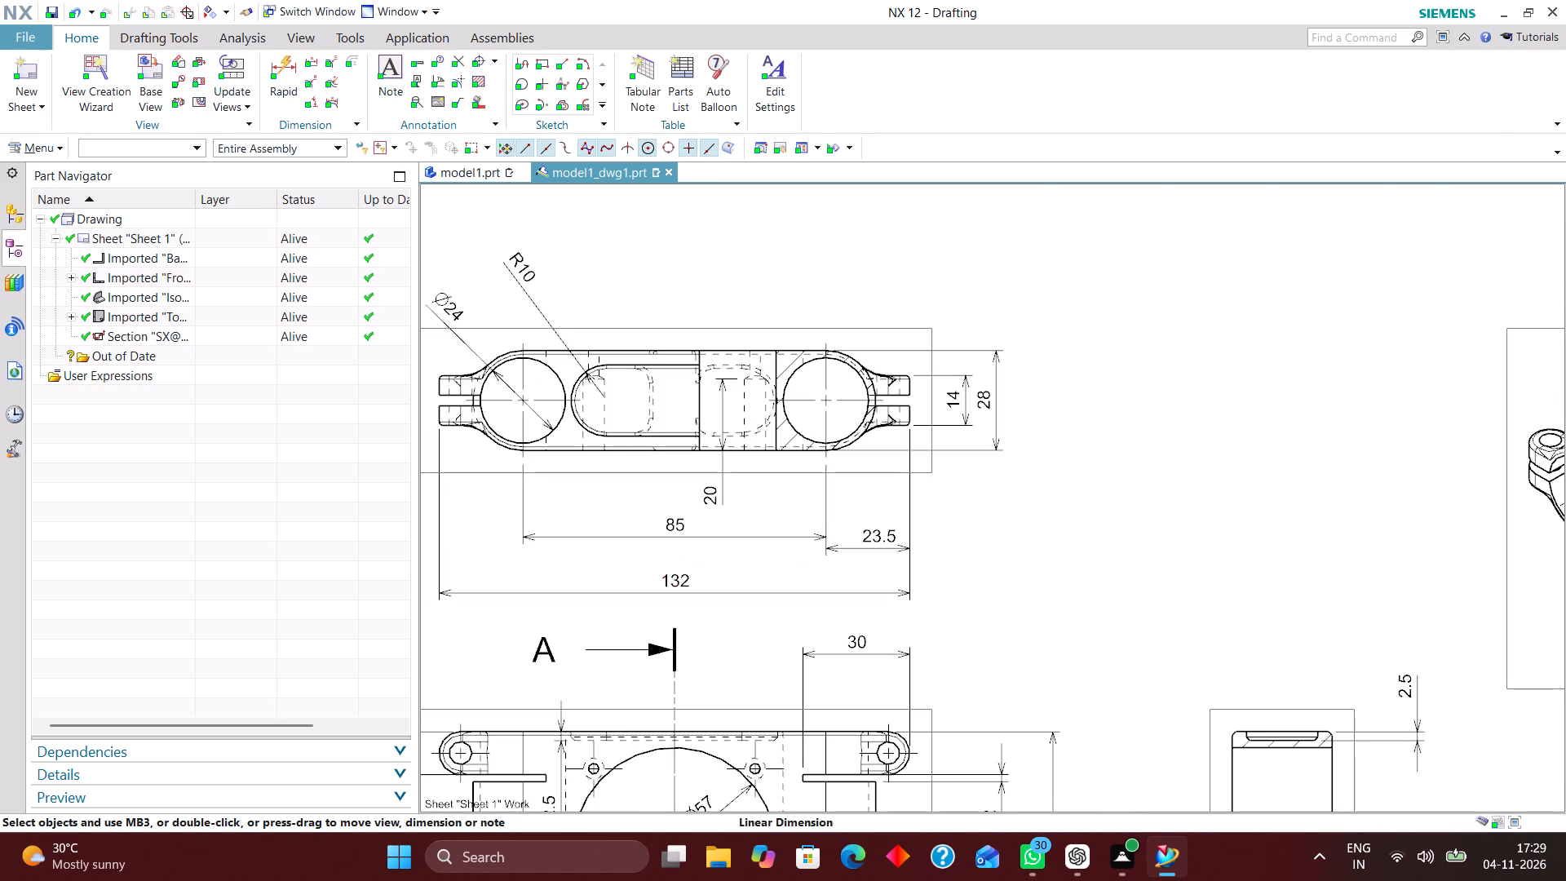
drag(685, 577, 675, 562)
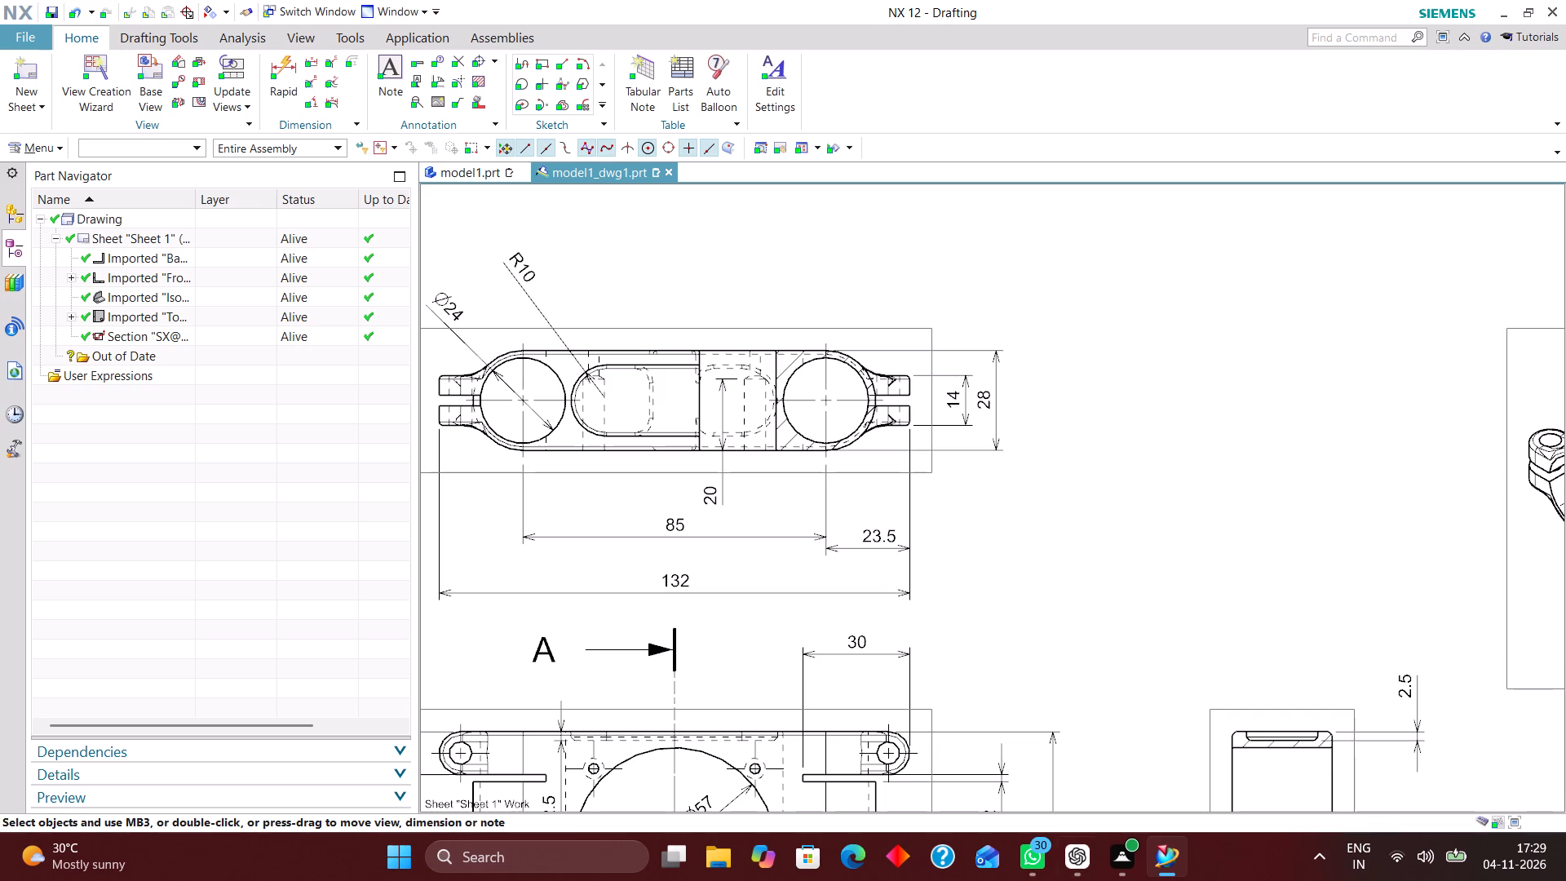
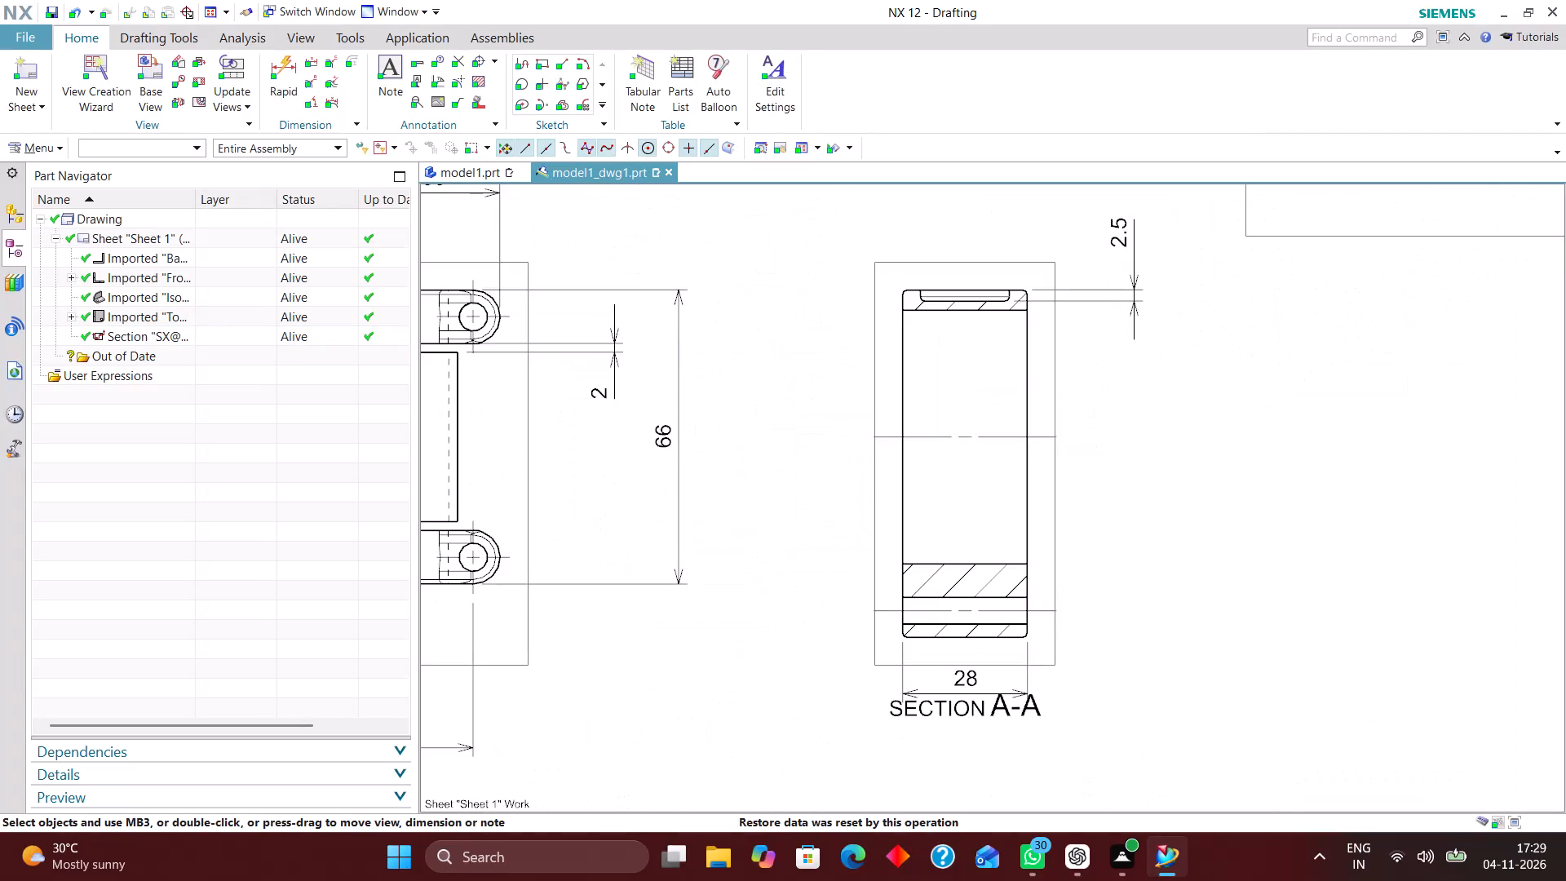
Shift the Section A-A view slightly away from the front-facing view and place its label below the 28 mm dimension.
drag(1058, 565, 1070, 564)
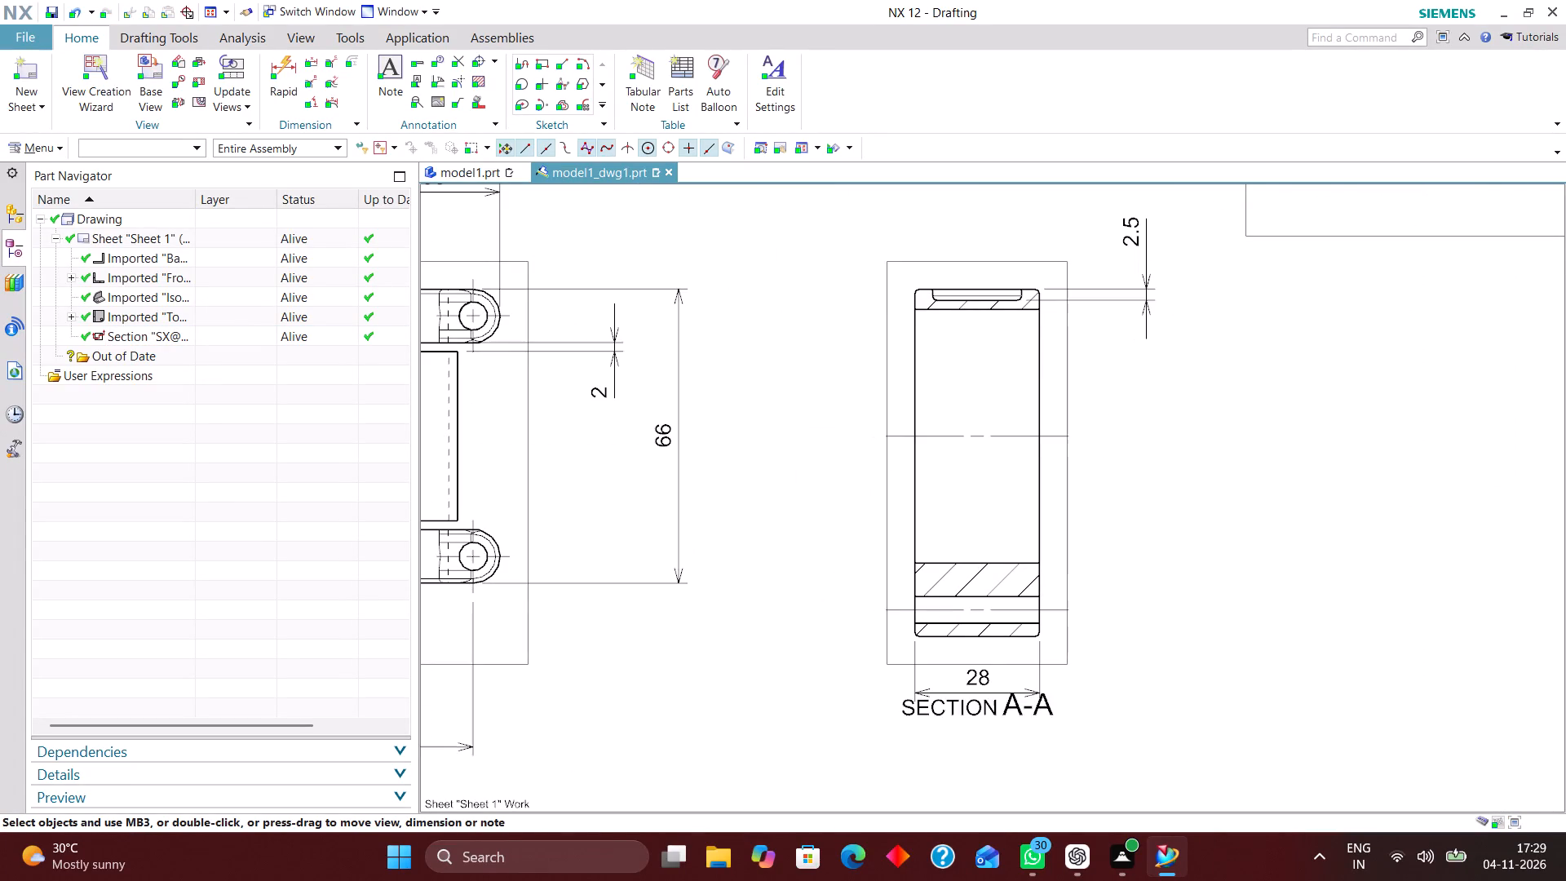
drag(1048, 709, 994, 733)
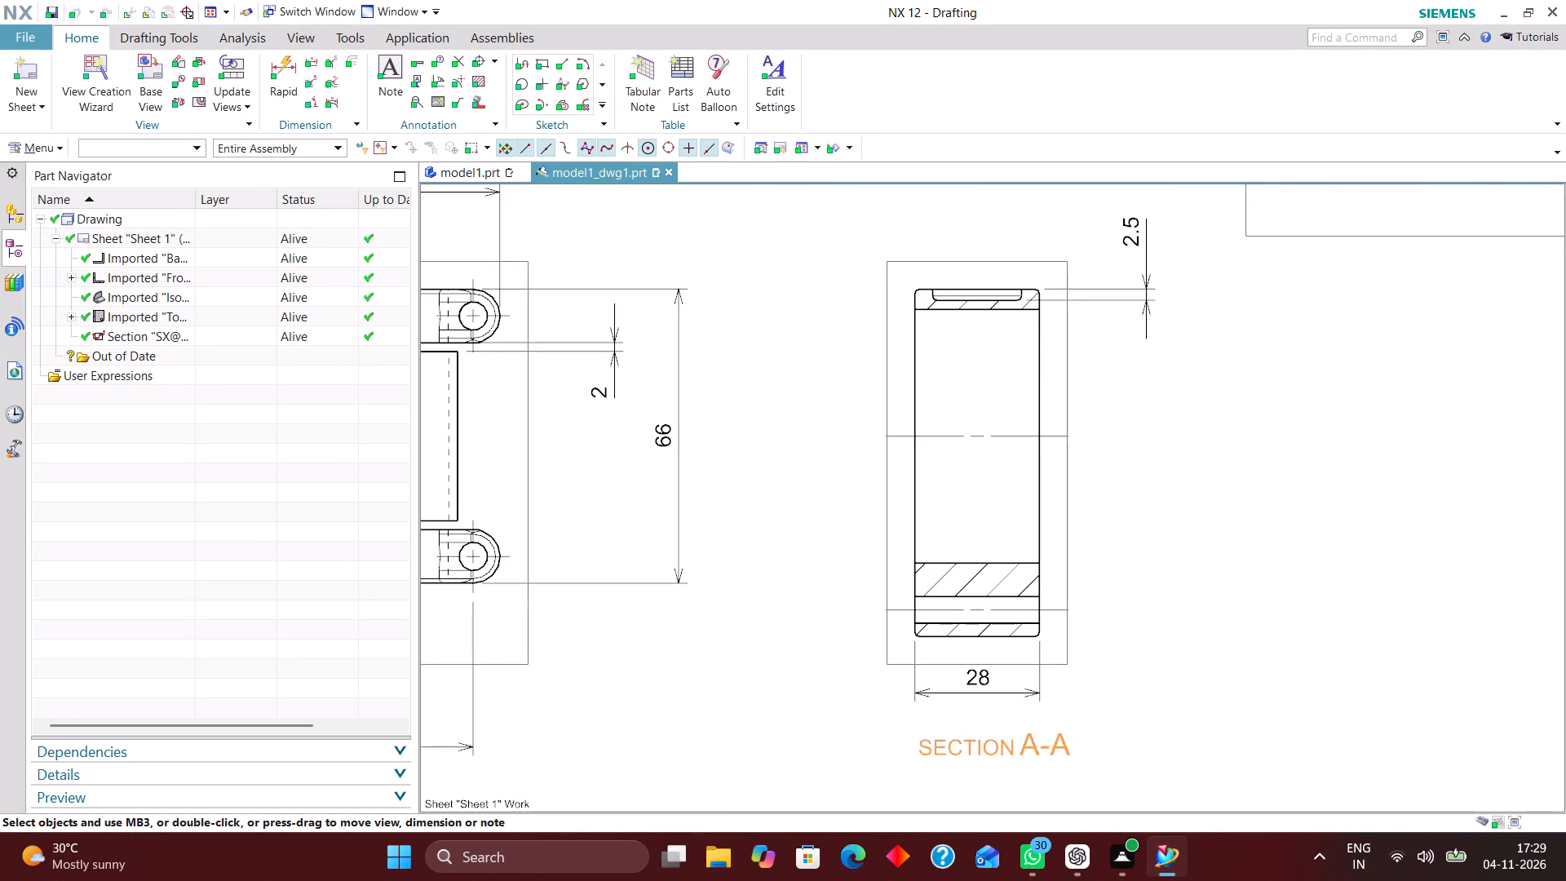
drag(994, 733, 973, 737)
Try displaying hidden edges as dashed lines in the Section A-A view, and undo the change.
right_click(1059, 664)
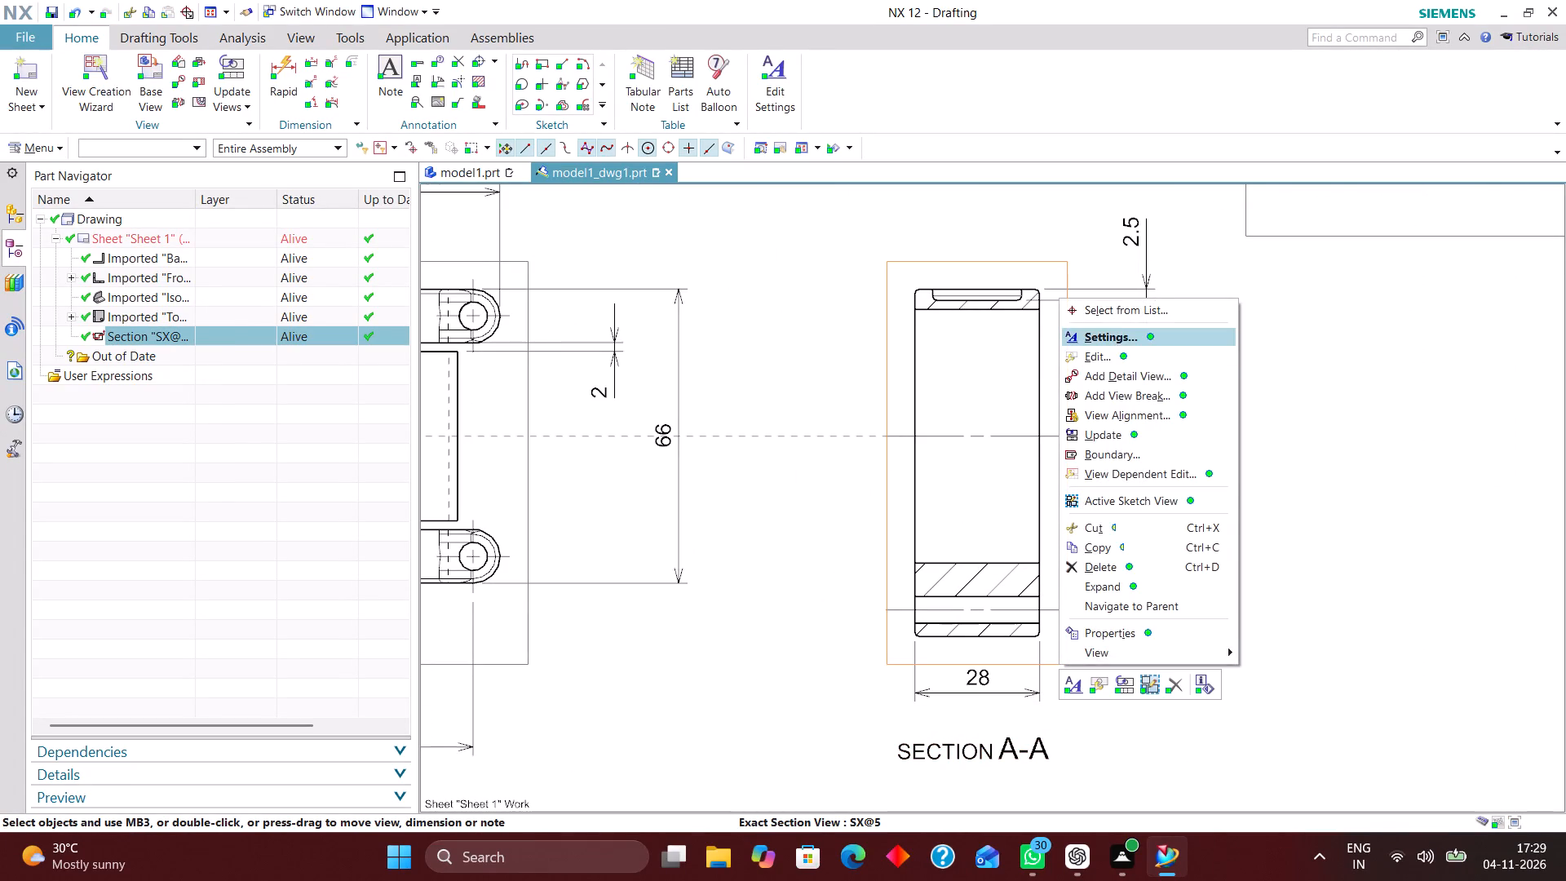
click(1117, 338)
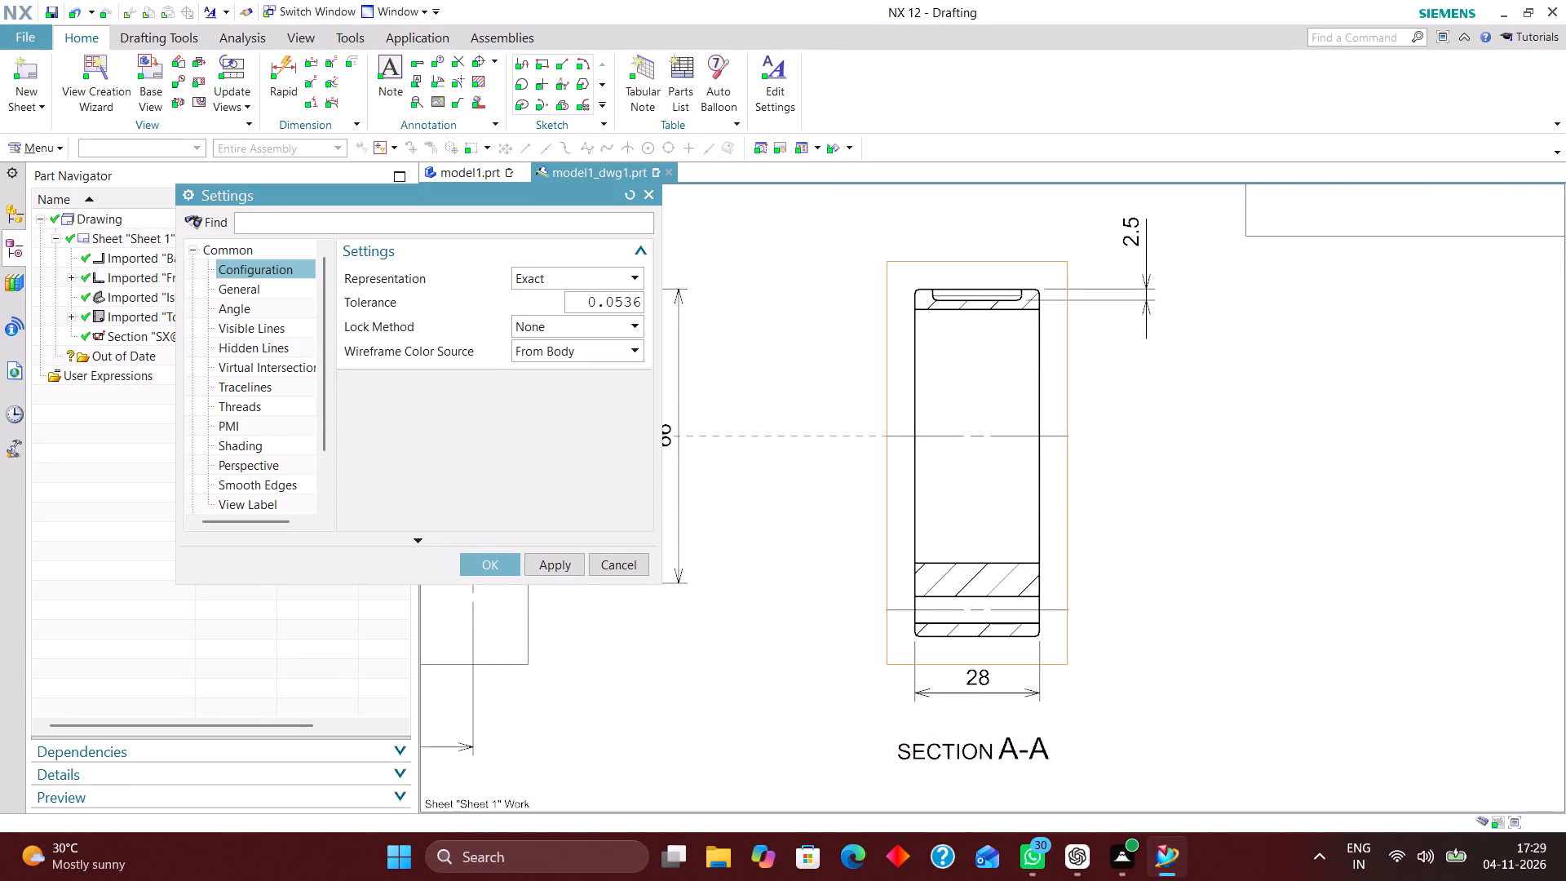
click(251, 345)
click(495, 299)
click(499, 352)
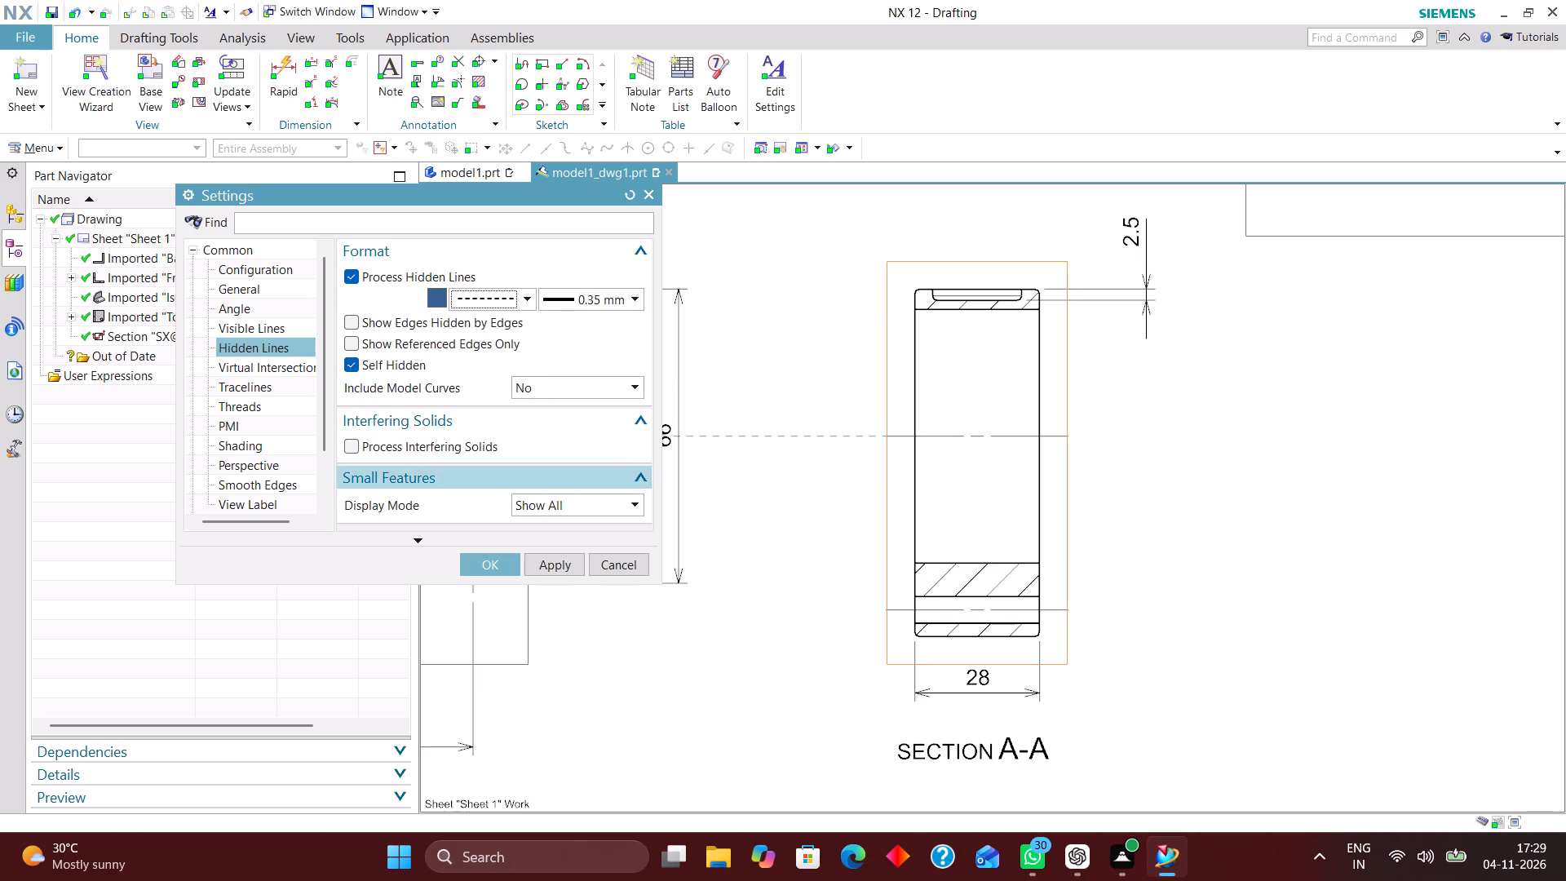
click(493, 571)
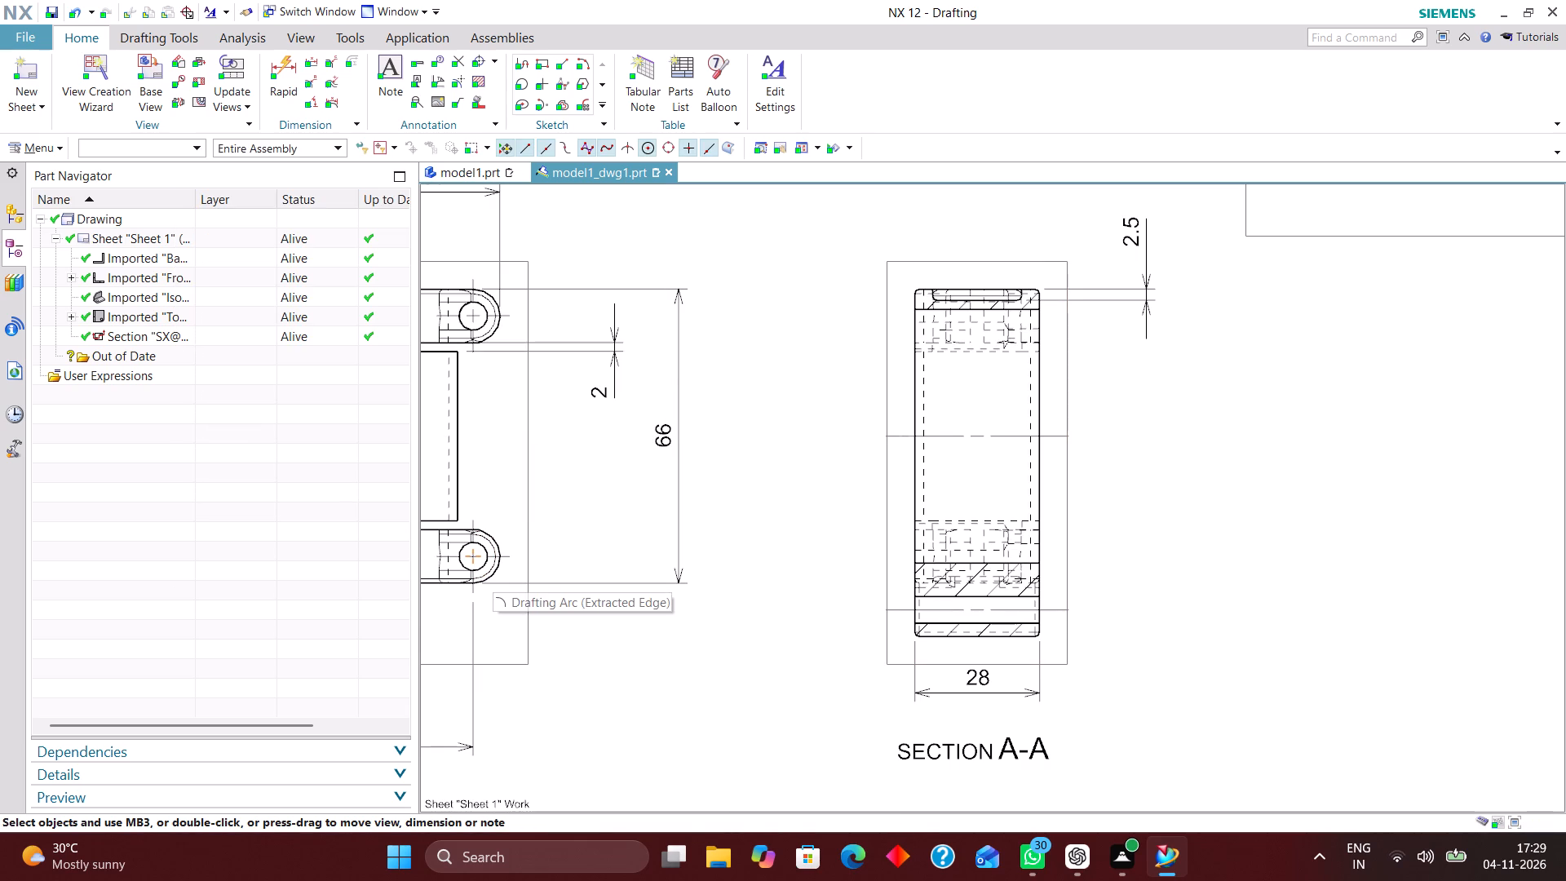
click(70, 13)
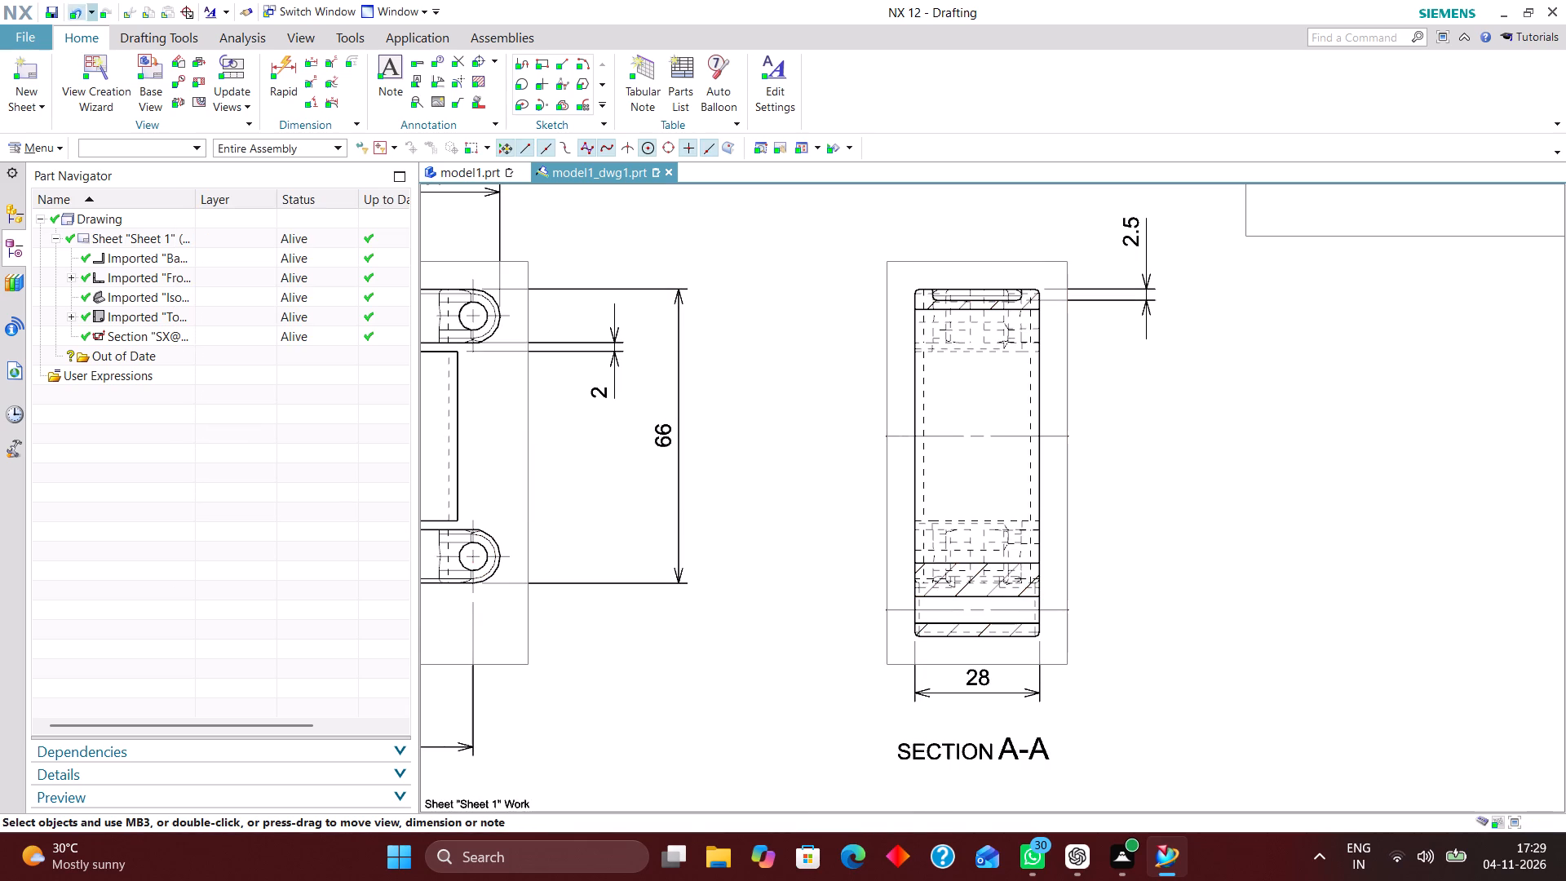
Dimension the overall height of the Section A-A view, placing the dimension outside the 2.5 mm one.
scroll(745, 317, down, 2)
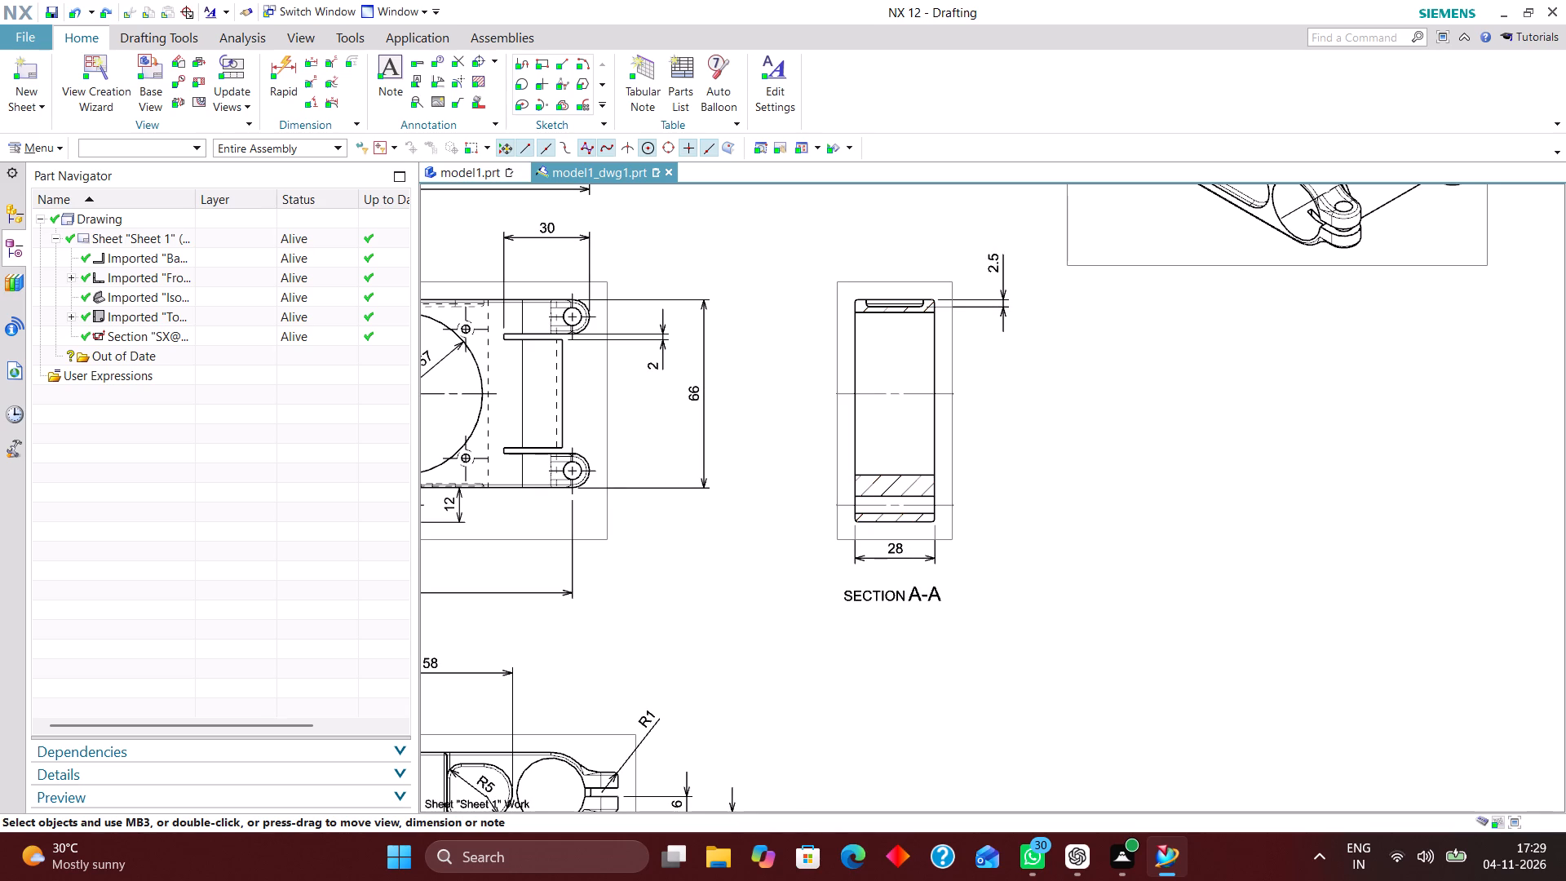
click(288, 64)
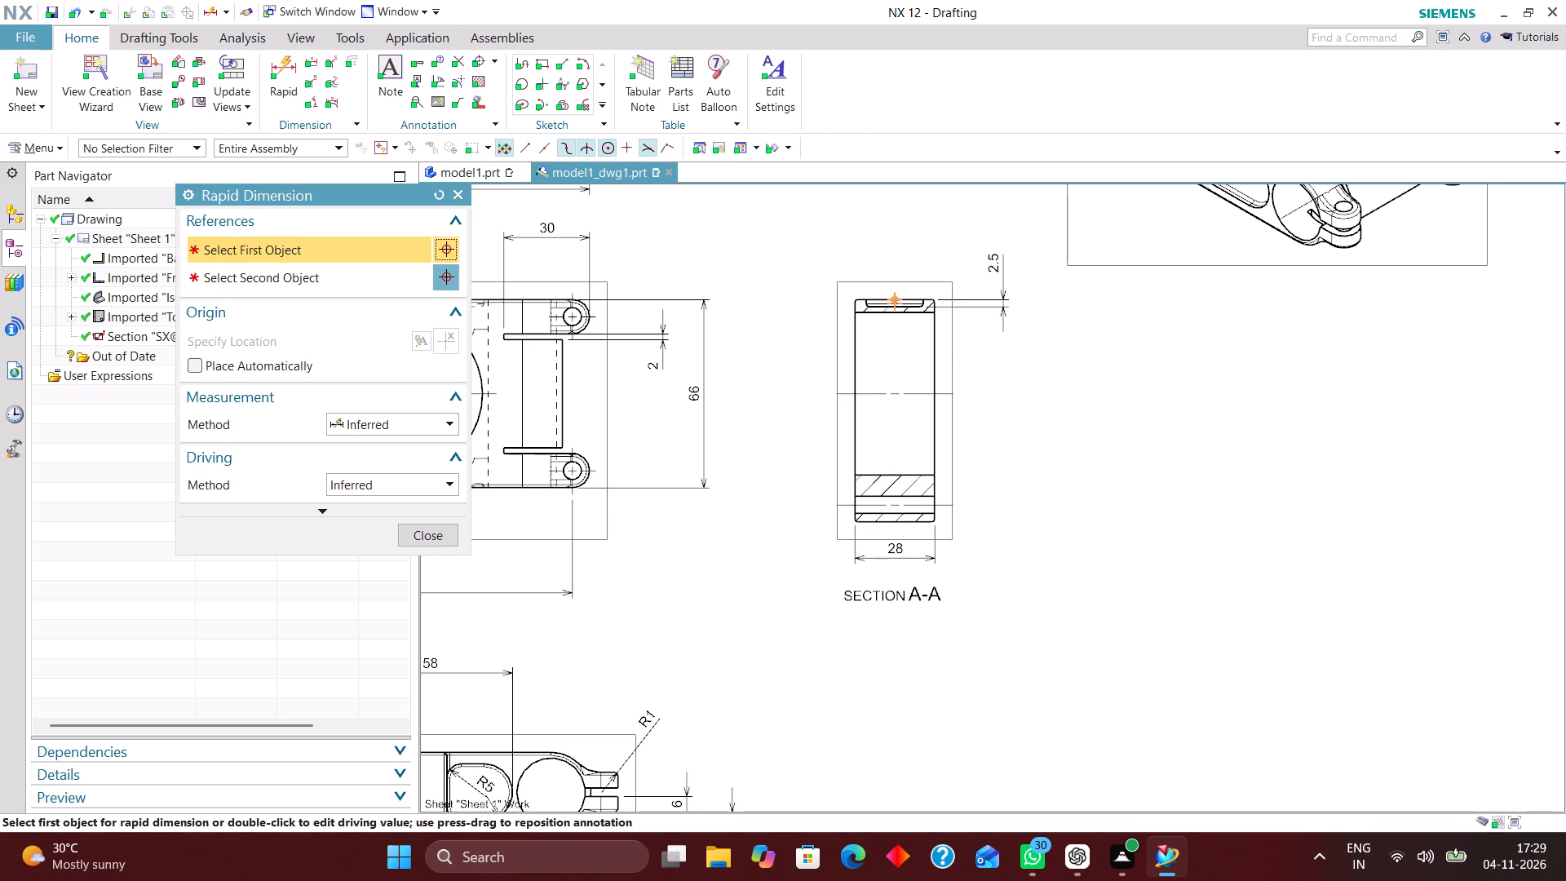
scroll(912, 312, up, 5)
click(967, 271)
scroll(918, 215, down, 4)
scroll(933, 547, up, 4)
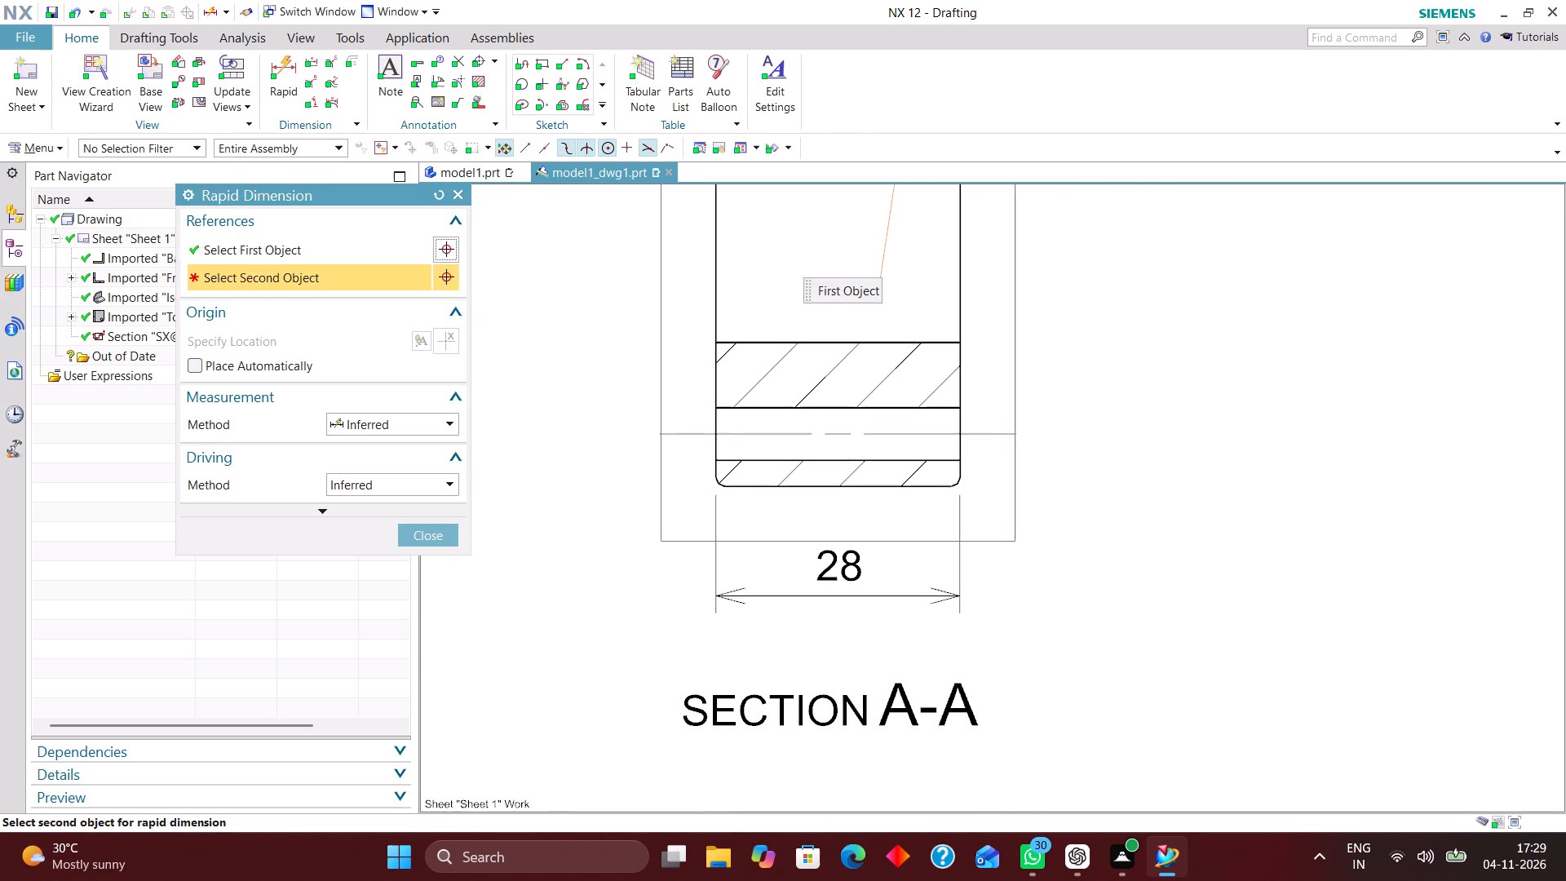
click(948, 489)
scroll(933, 524, down, 3)
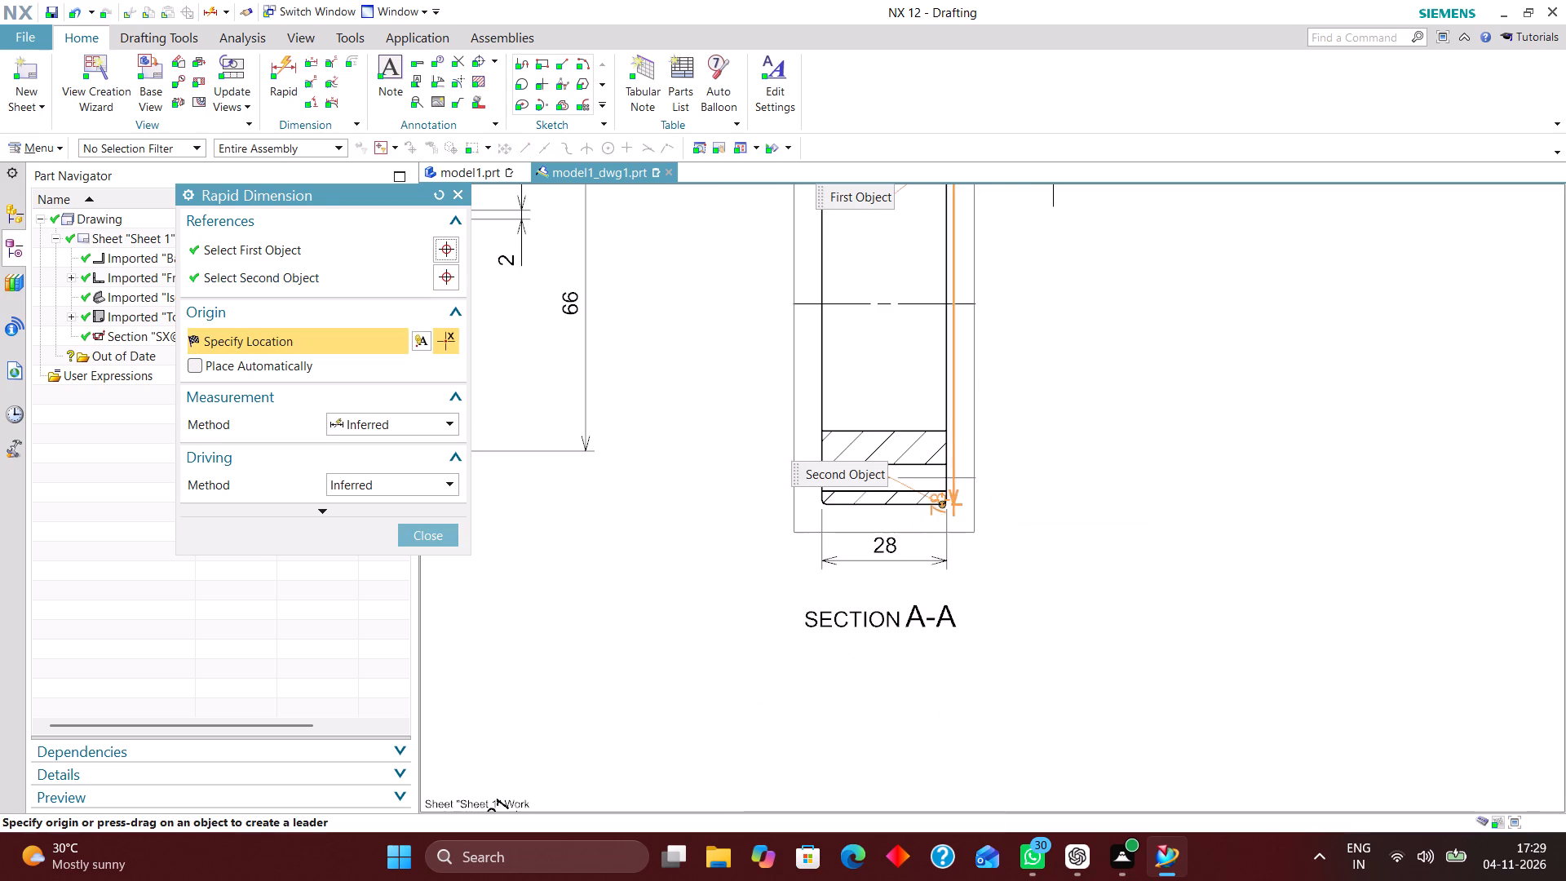
click(1136, 334)
scroll(1072, 463, down, 5)
scroll(1044, 379, up, 3)
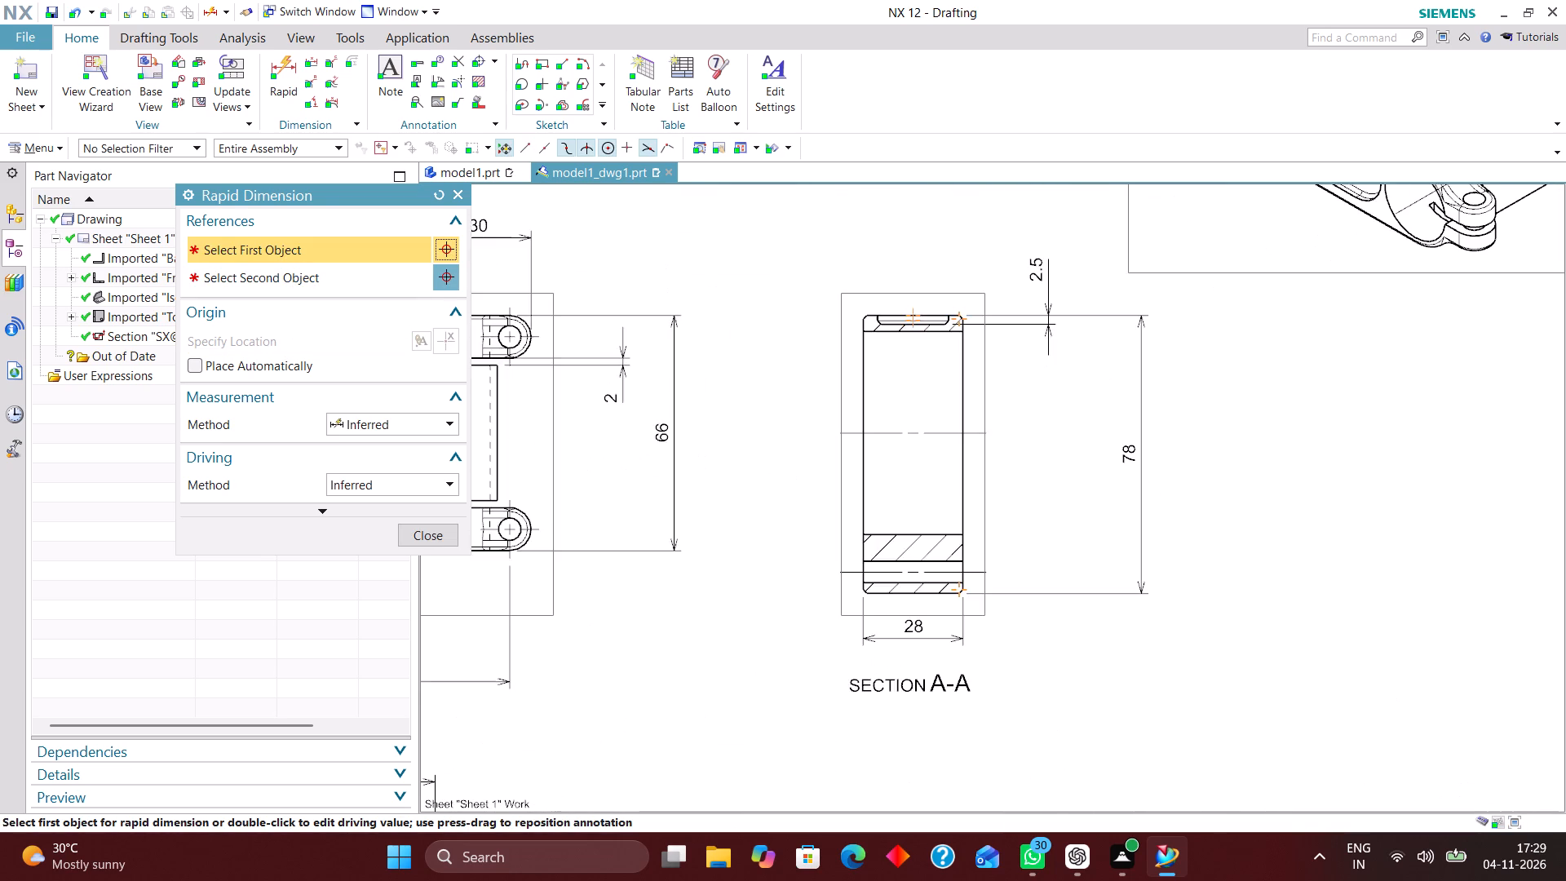
scroll(1057, 387, down, 2)
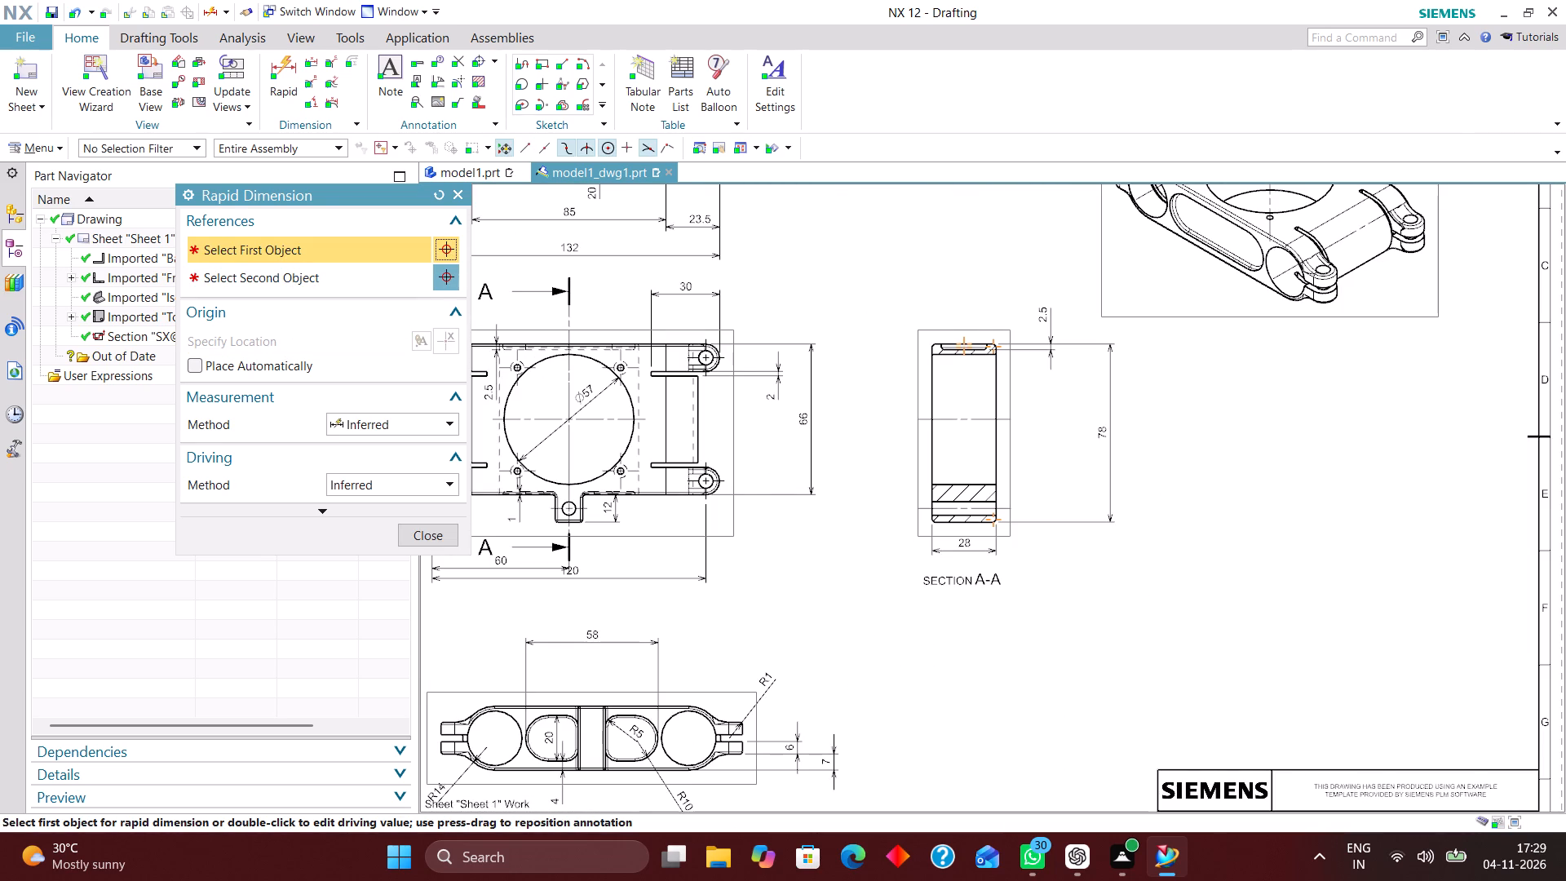
scroll(825, 431, down, 3)
click(446, 537)
Set the R1 radius dimension on the lower view to Horizontal Text with Text above Stub.
scroll(825, 516, down, 2)
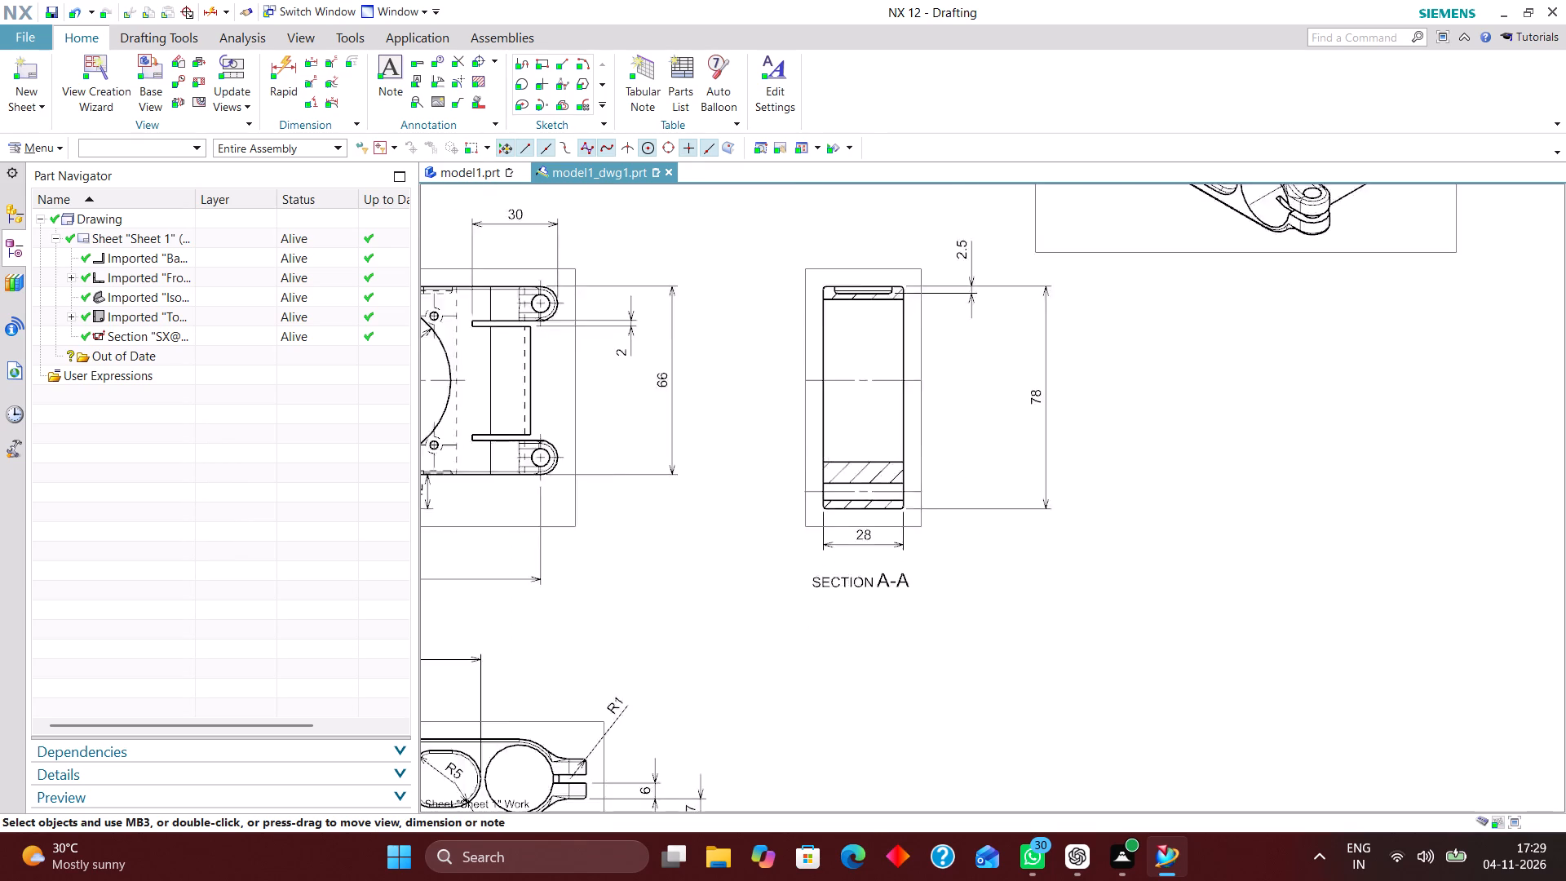
scroll(823, 516, down, 4)
scroll(799, 489, up, 2)
right_drag(795, 300, 725, 404)
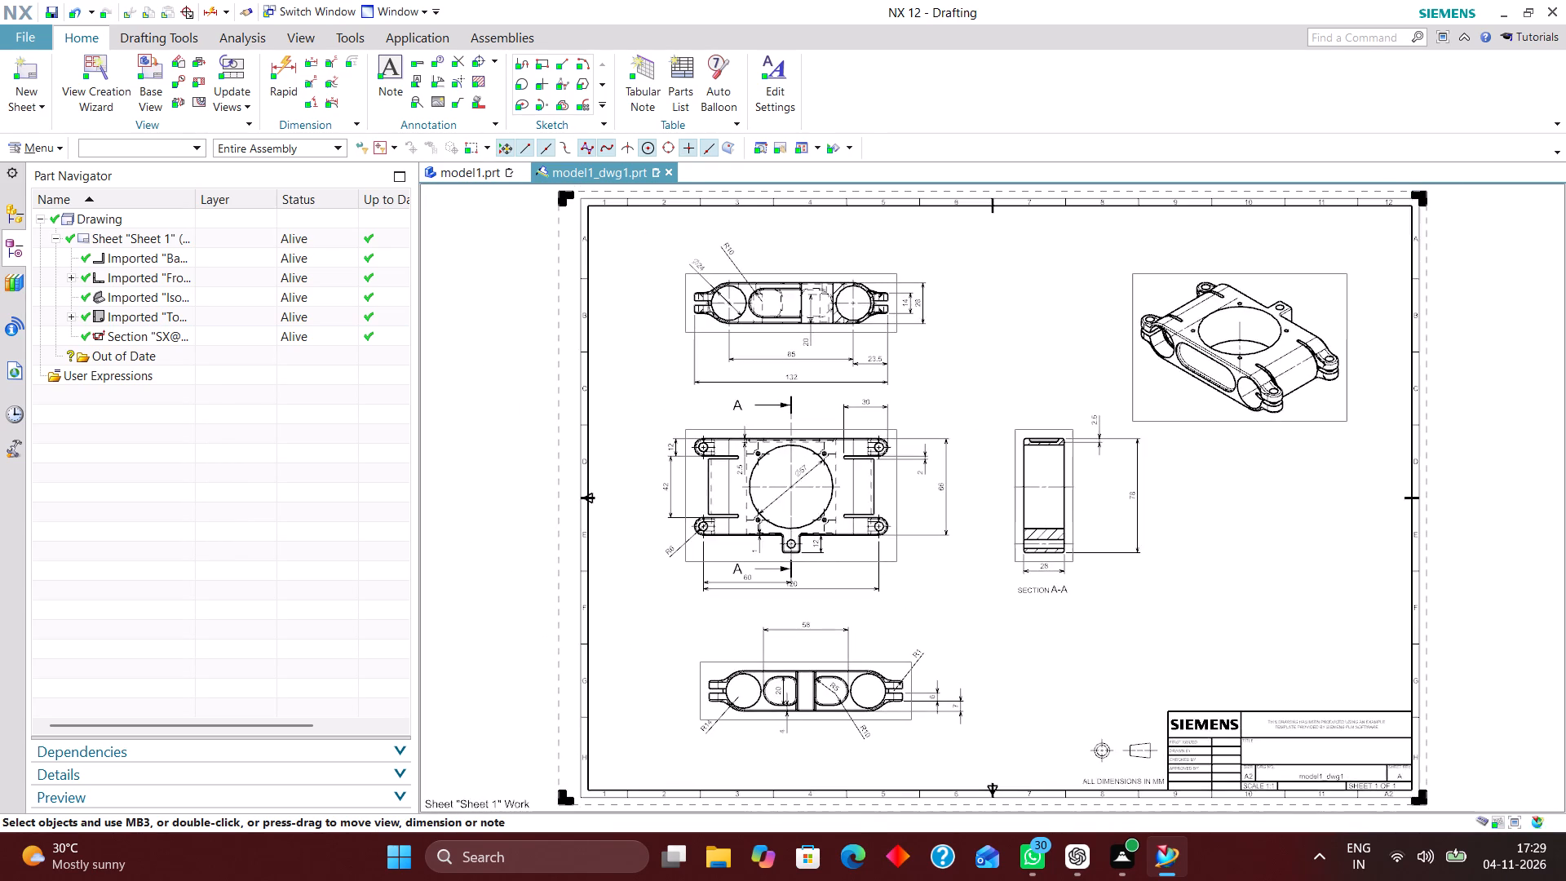
scroll(912, 693, up, 7)
scroll(853, 537, down, 1)
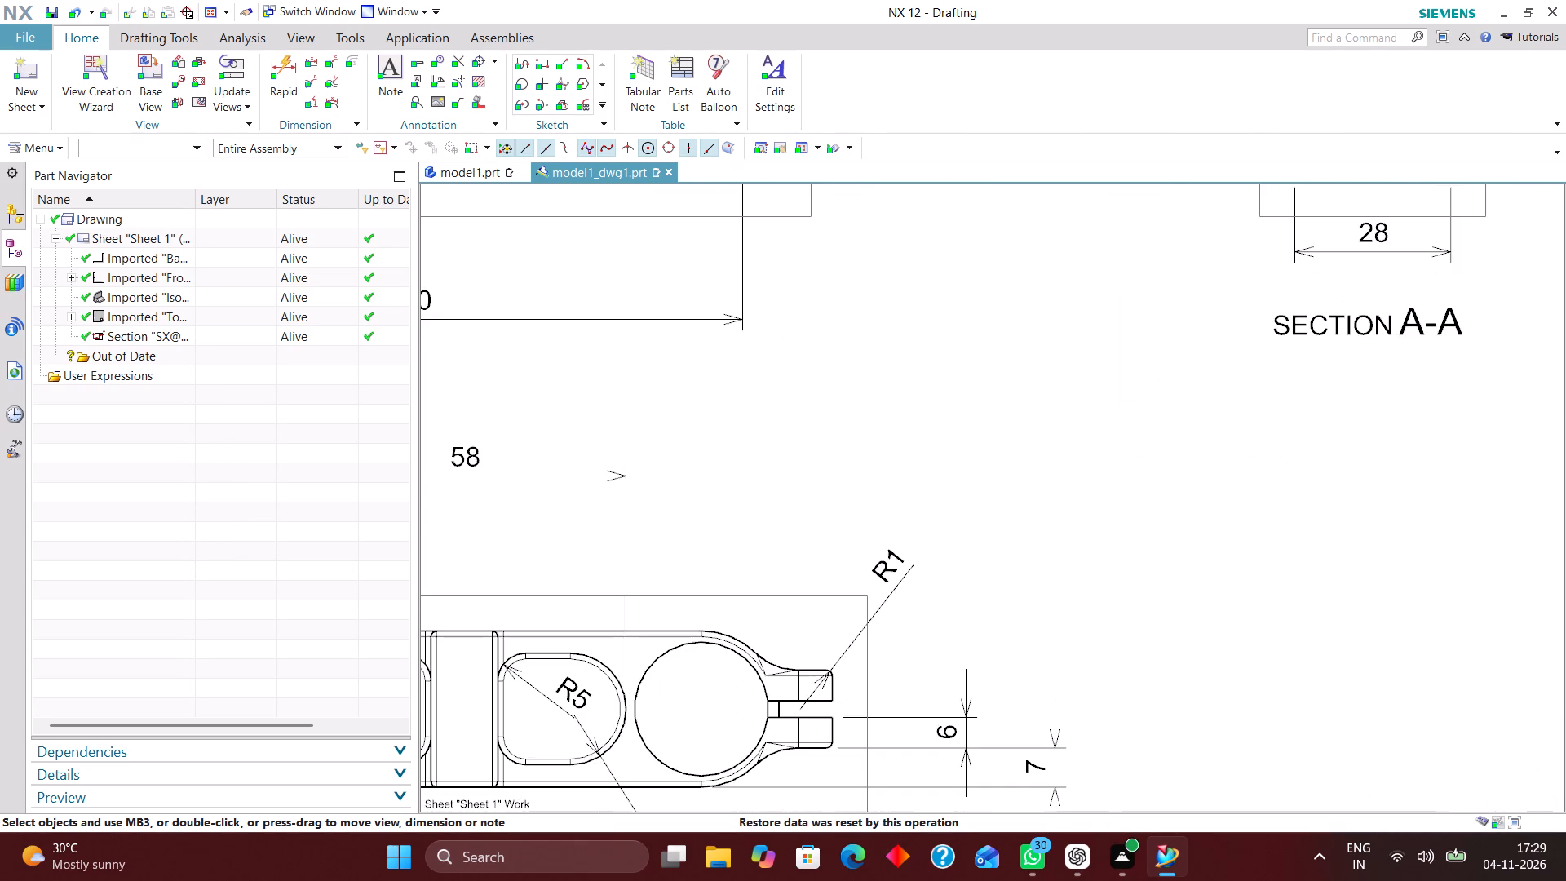
scroll(847, 716, up, 3)
double_click(923, 426)
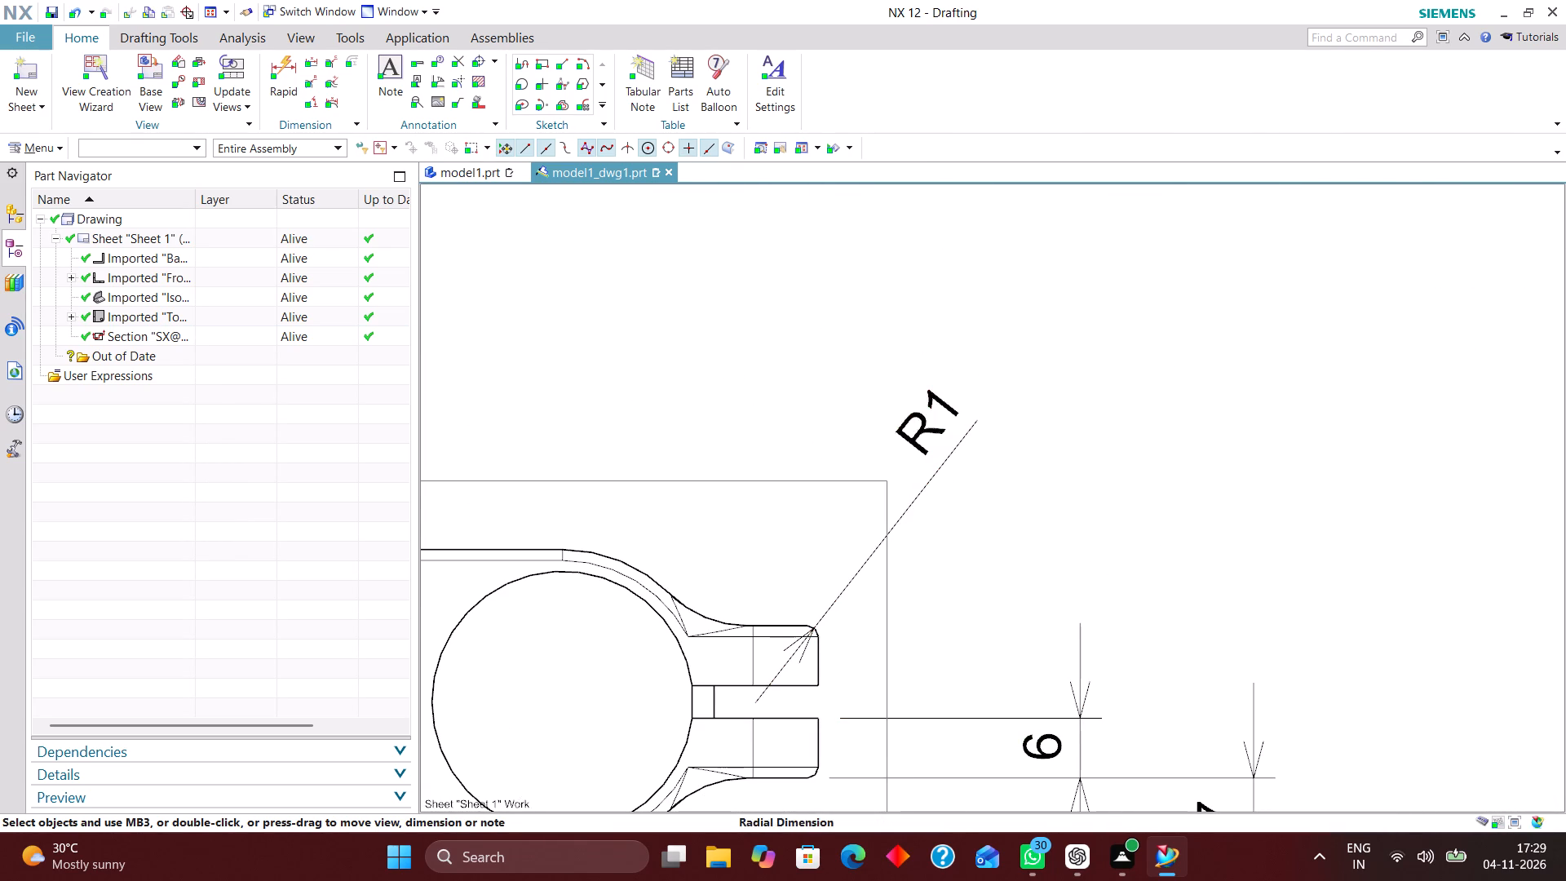
click(857, 369)
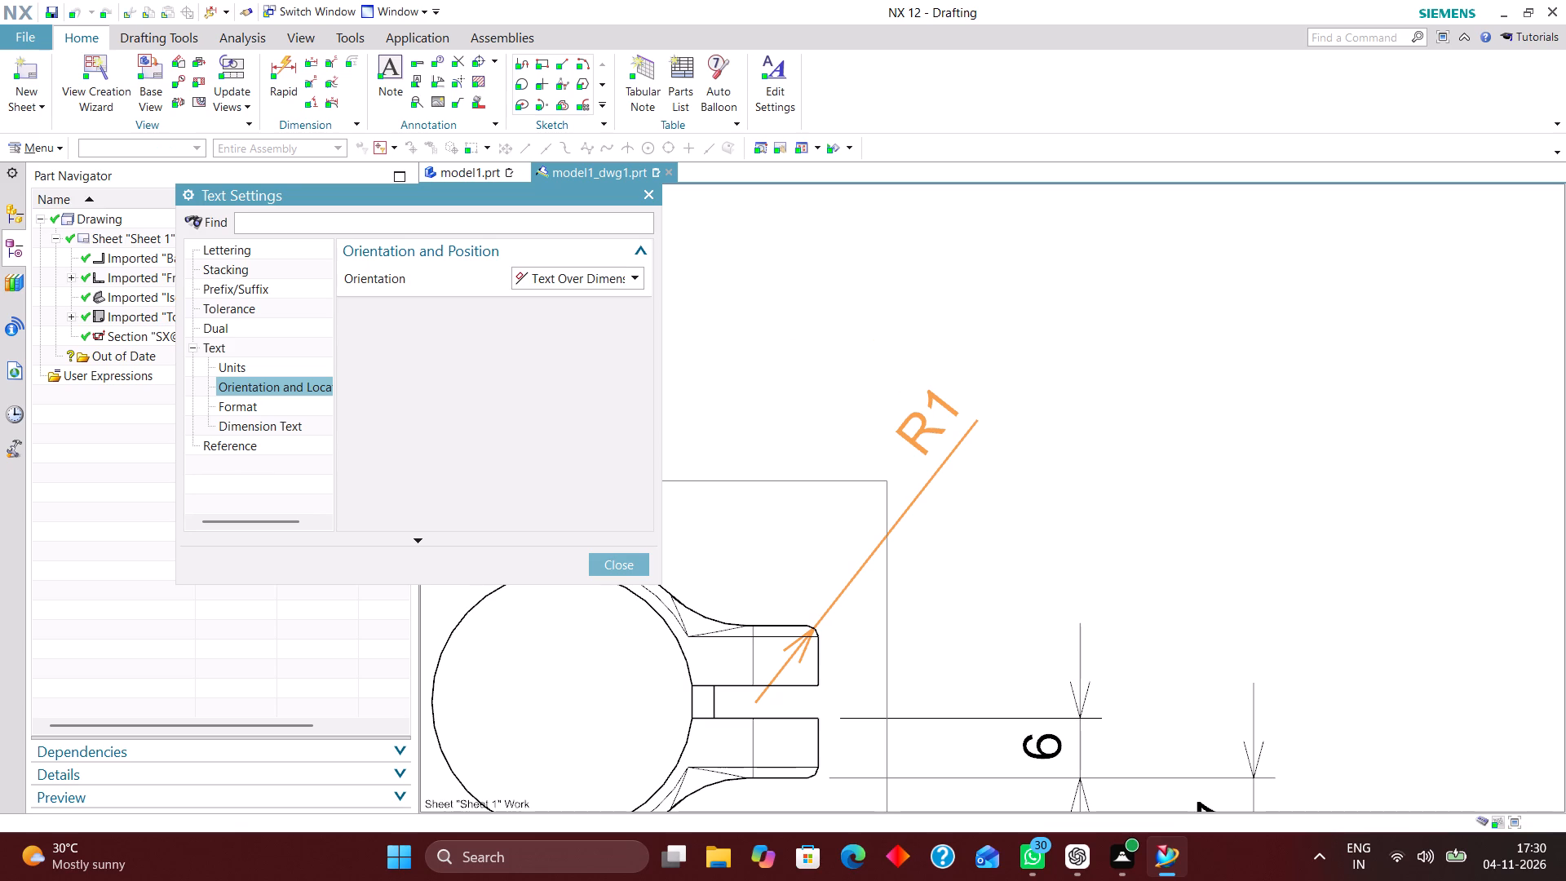
click(615, 270)
click(611, 301)
click(617, 308)
click(615, 338)
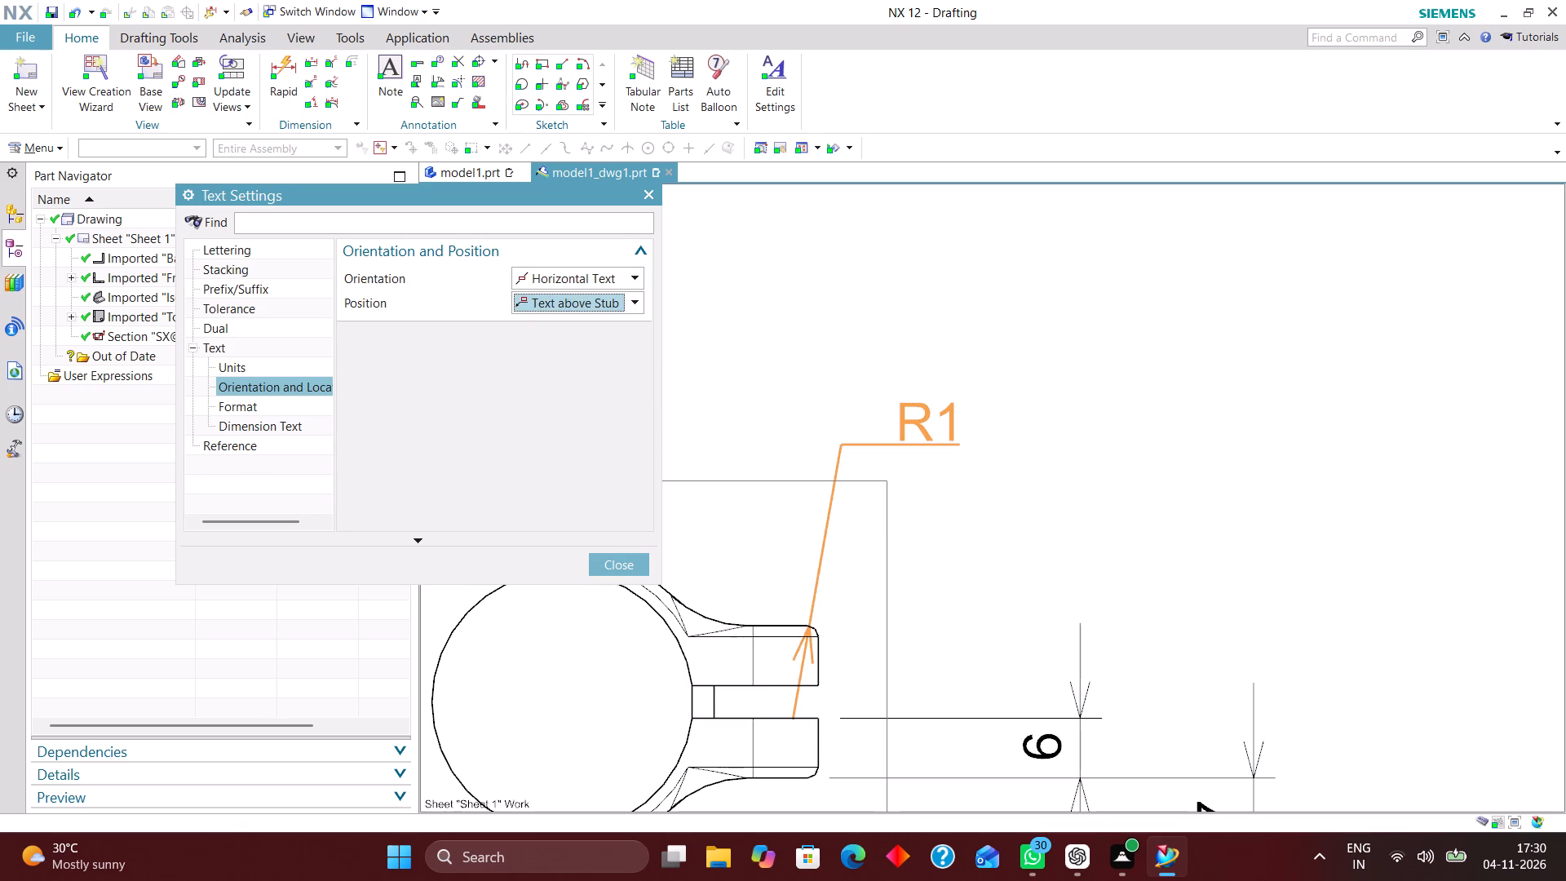
click(622, 564)
click(414, 501)
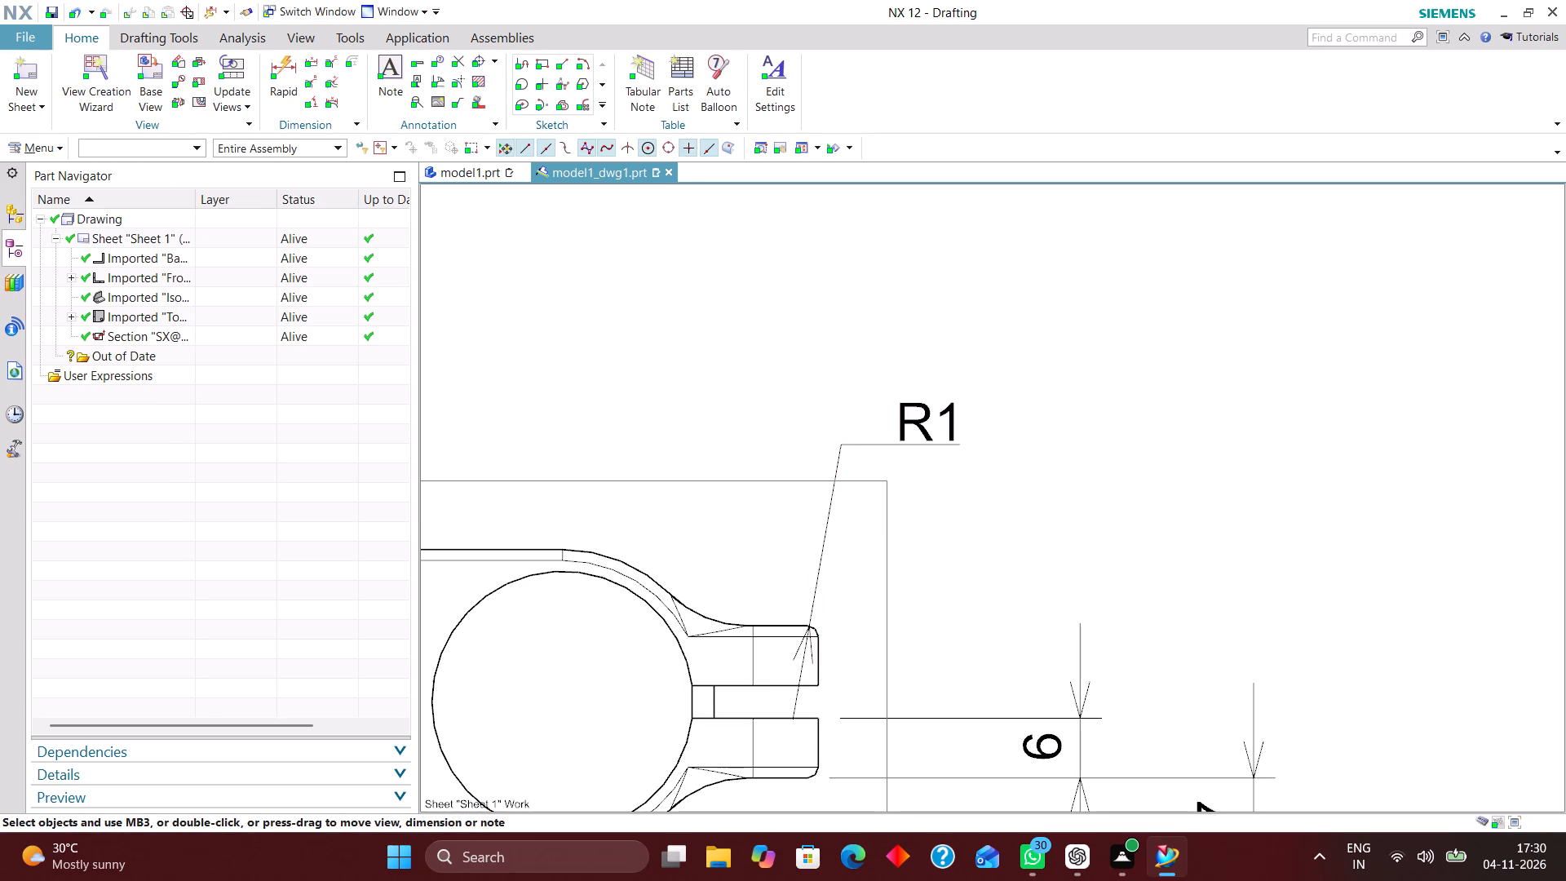
Set the R1 dimension's arrow to Out and move its text farther outward beyond the lower view's boundary.
click(813, 583)
click(660, 492)
double_click(822, 569)
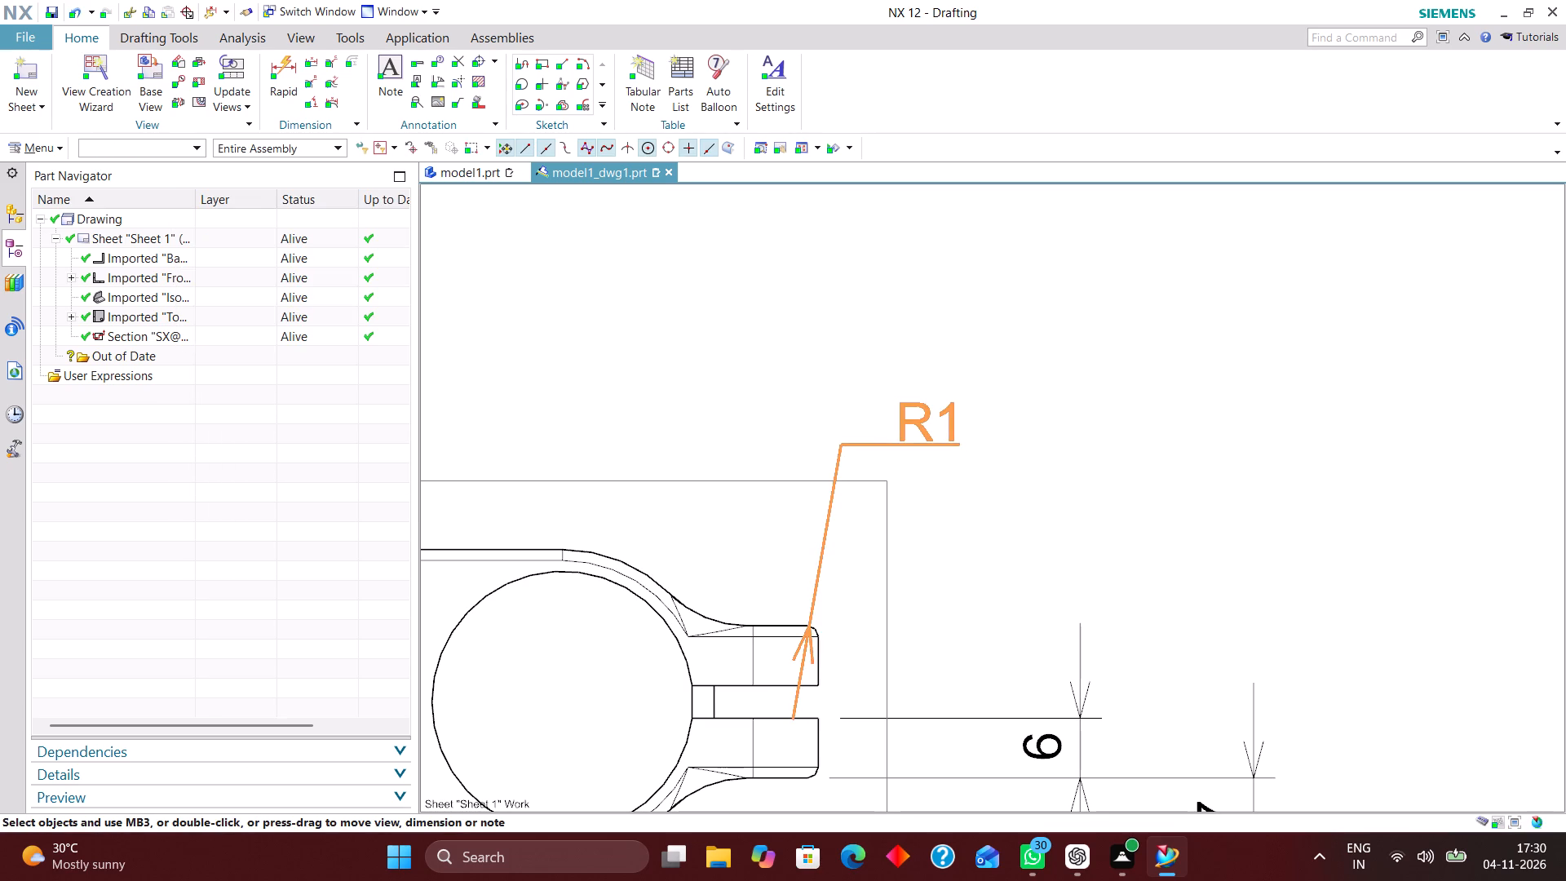
click(811, 627)
click(695, 673)
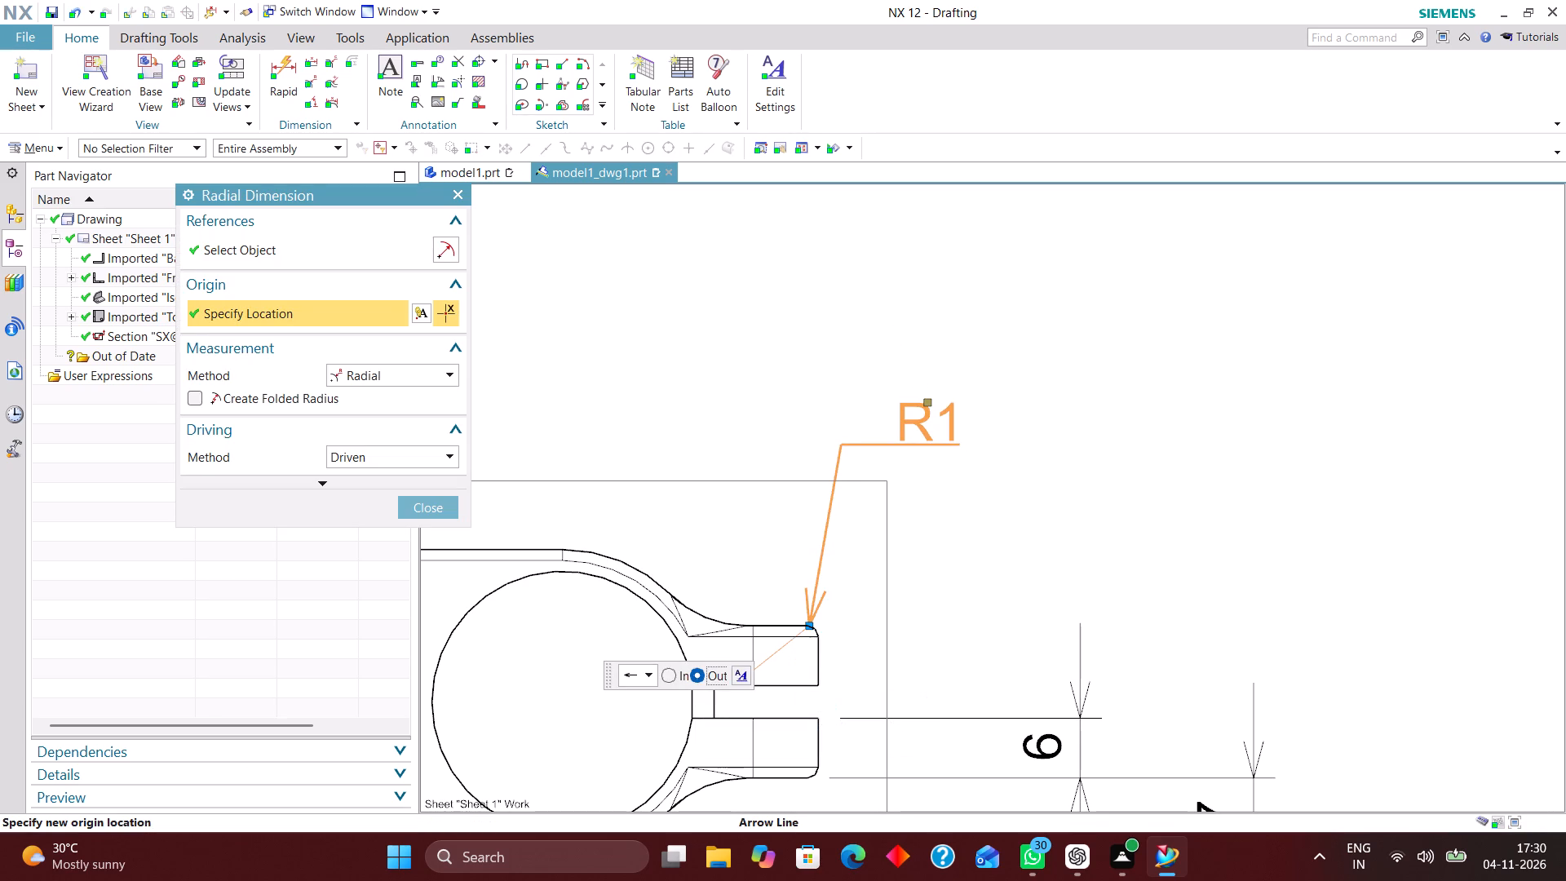
click(425, 507)
drag(940, 423, 991, 419)
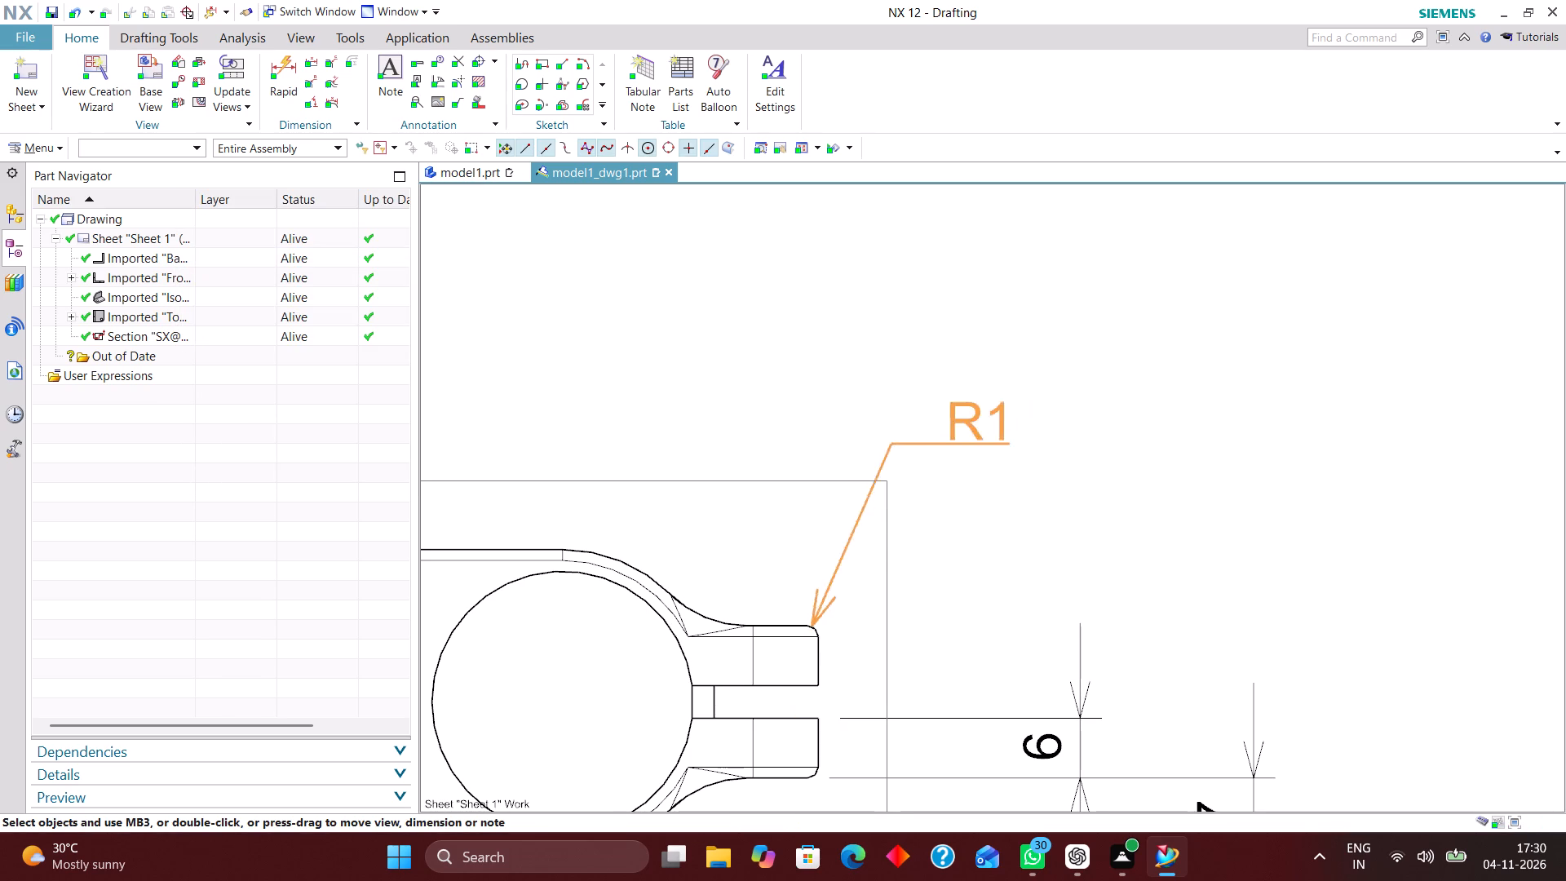
drag(991, 419, 1082, 387)
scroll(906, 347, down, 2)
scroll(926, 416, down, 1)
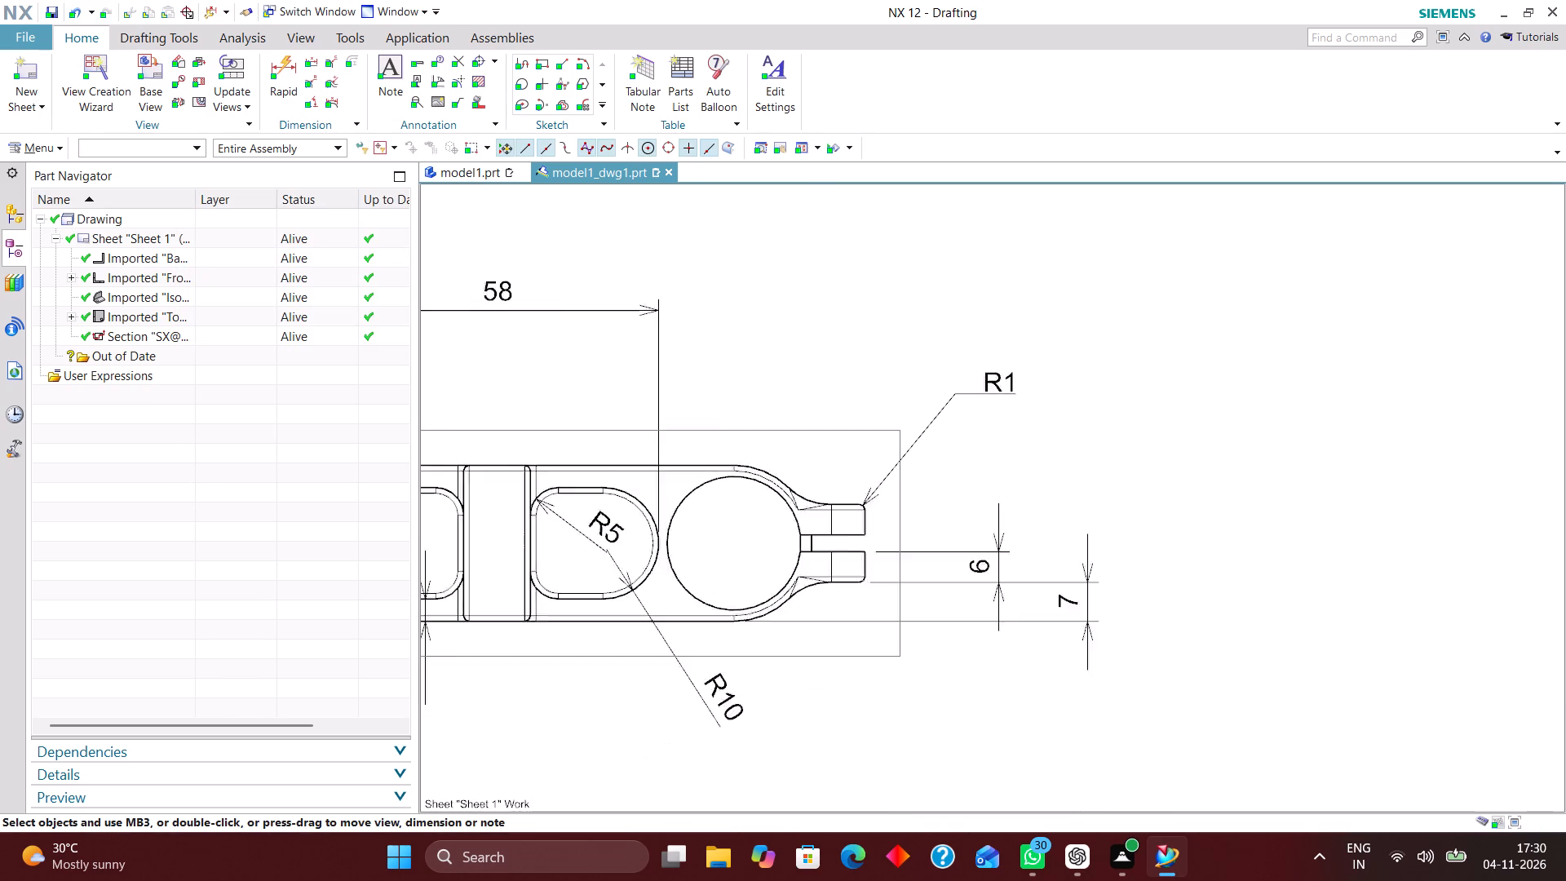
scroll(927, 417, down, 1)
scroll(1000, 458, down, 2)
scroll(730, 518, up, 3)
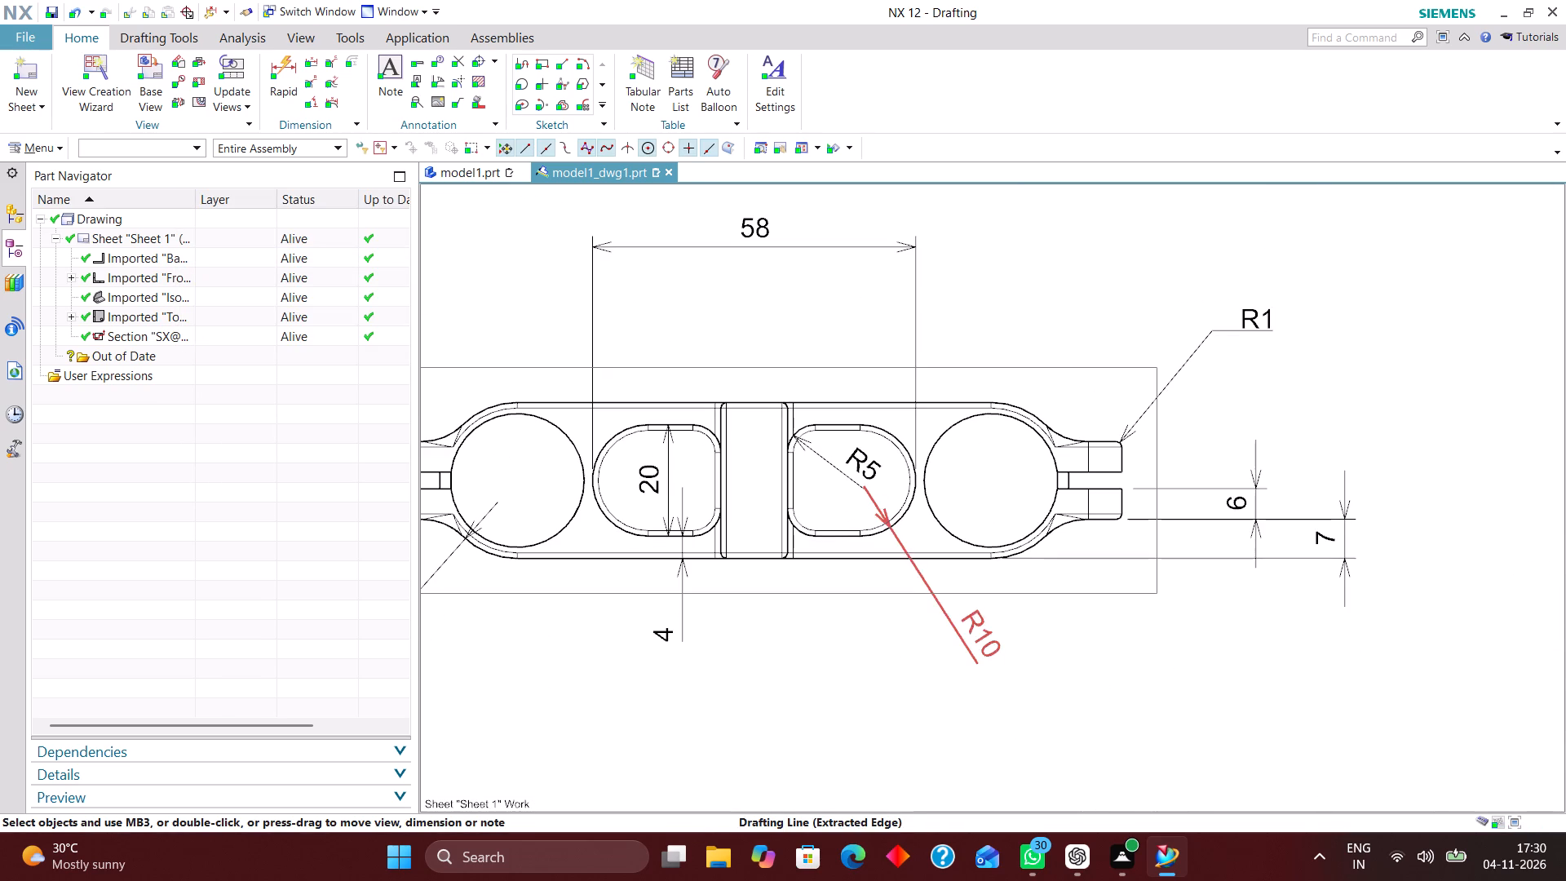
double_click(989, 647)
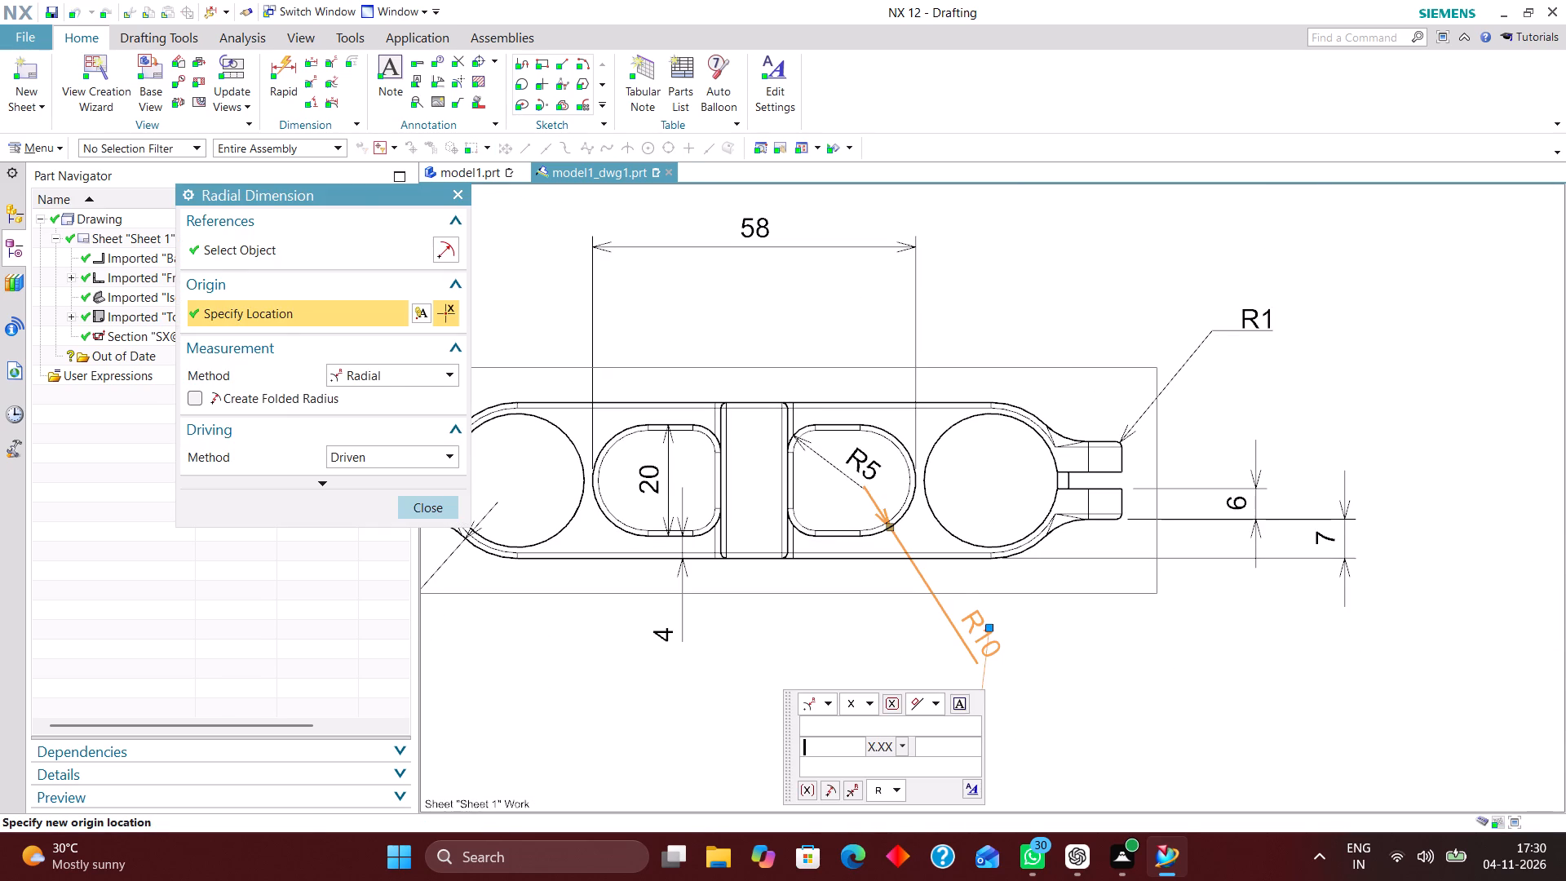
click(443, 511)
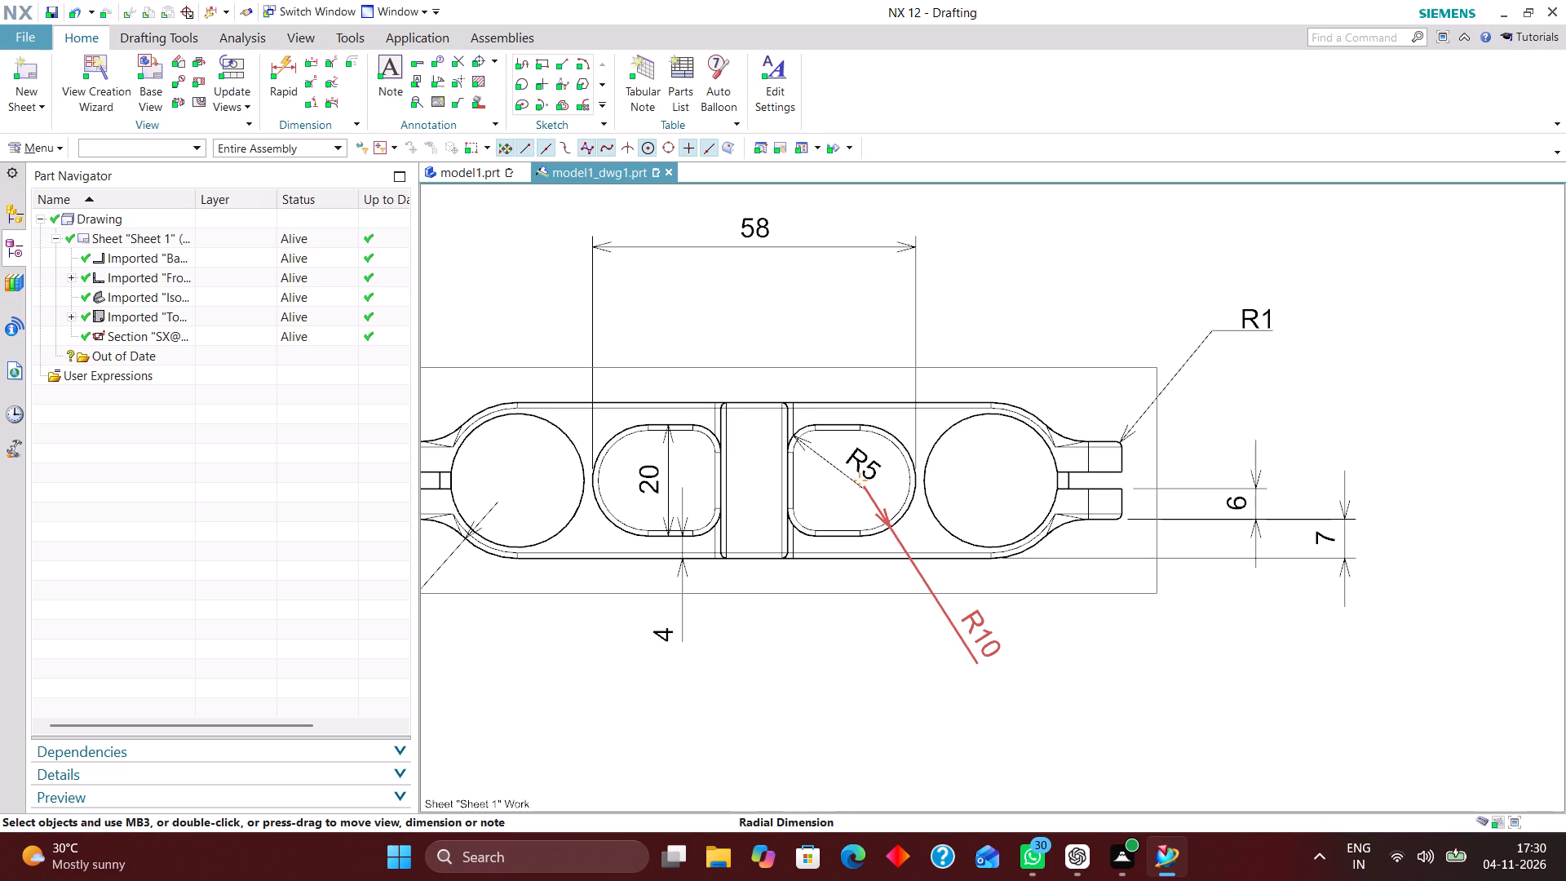
Add a center mark to the rounded end of the right slot in the lower view.
click(479, 59)
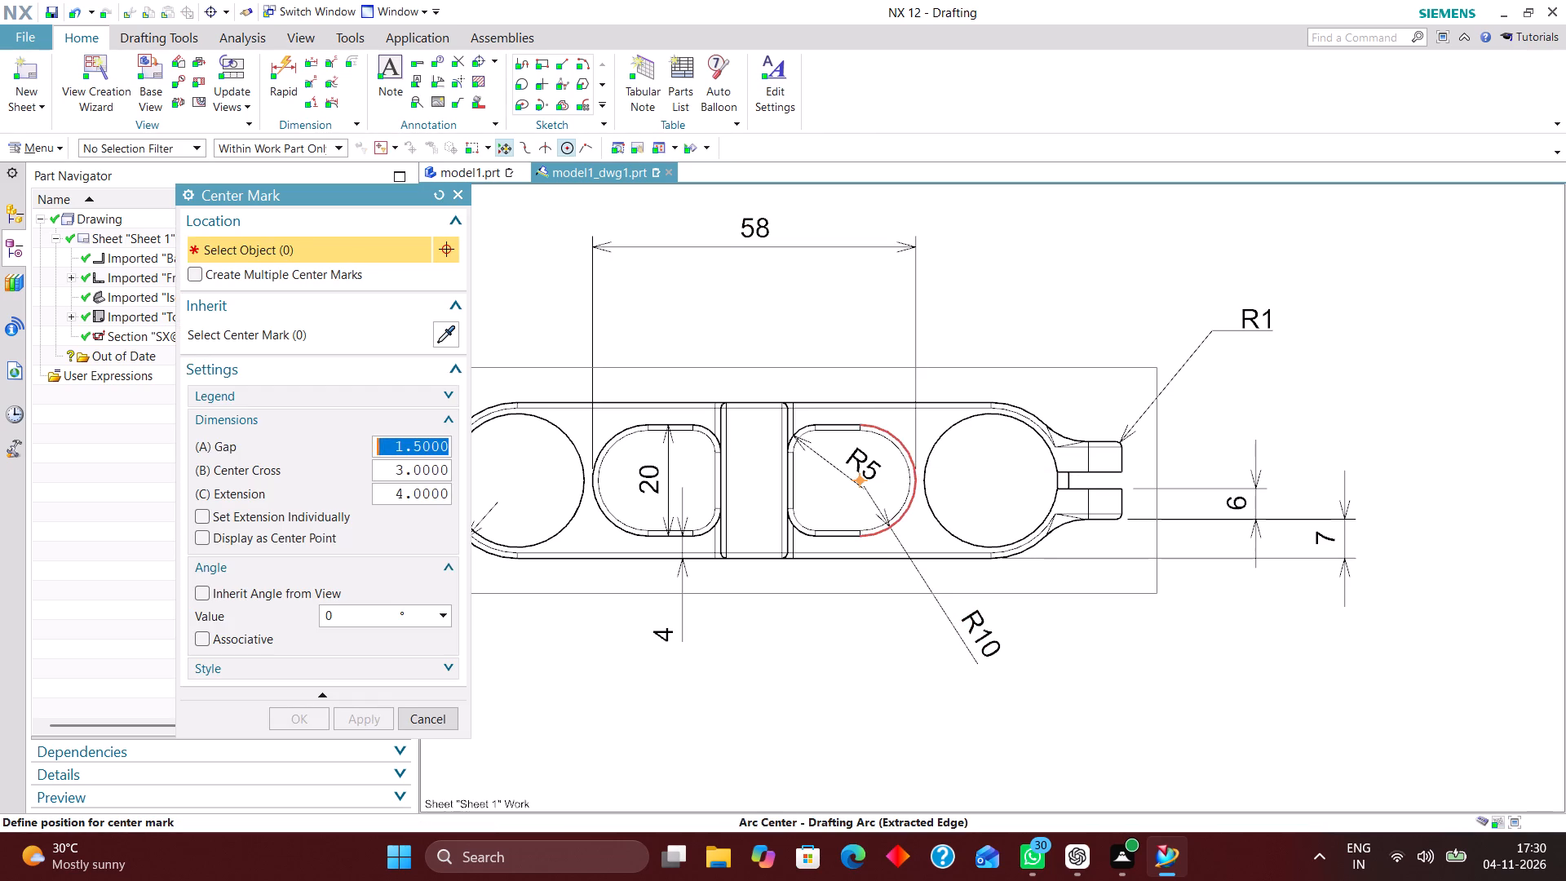
click(898, 435)
drag(855, 396, 856, 428)
click(290, 715)
Move the R5 dimension out of the right slot to above the lower view, beneath the 58 mm dimension.
scroll(883, 544, up, 3)
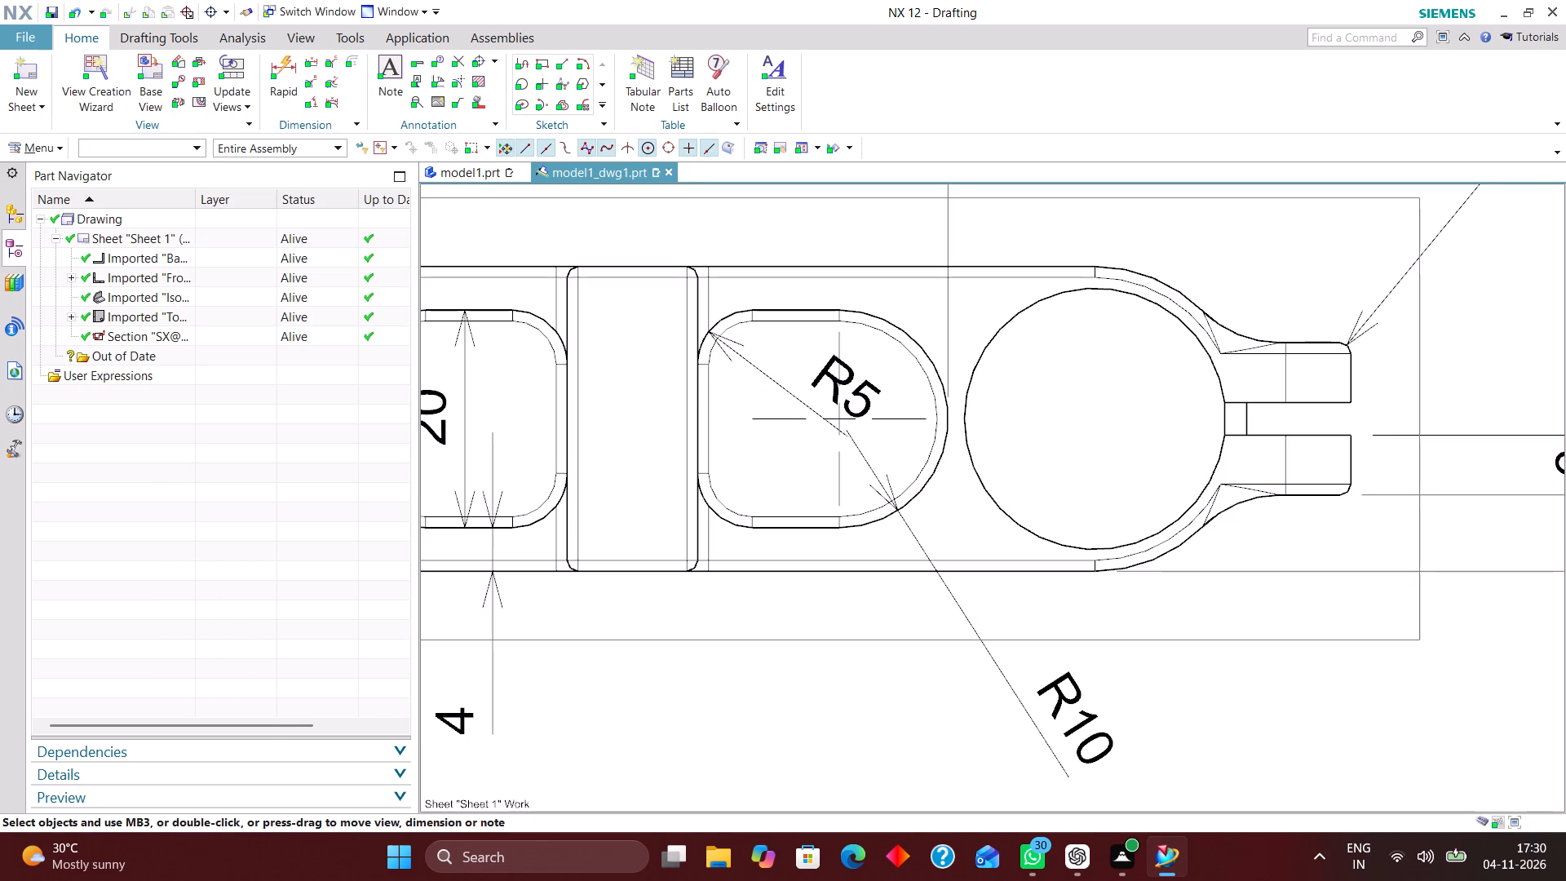
drag(741, 361, 777, 595)
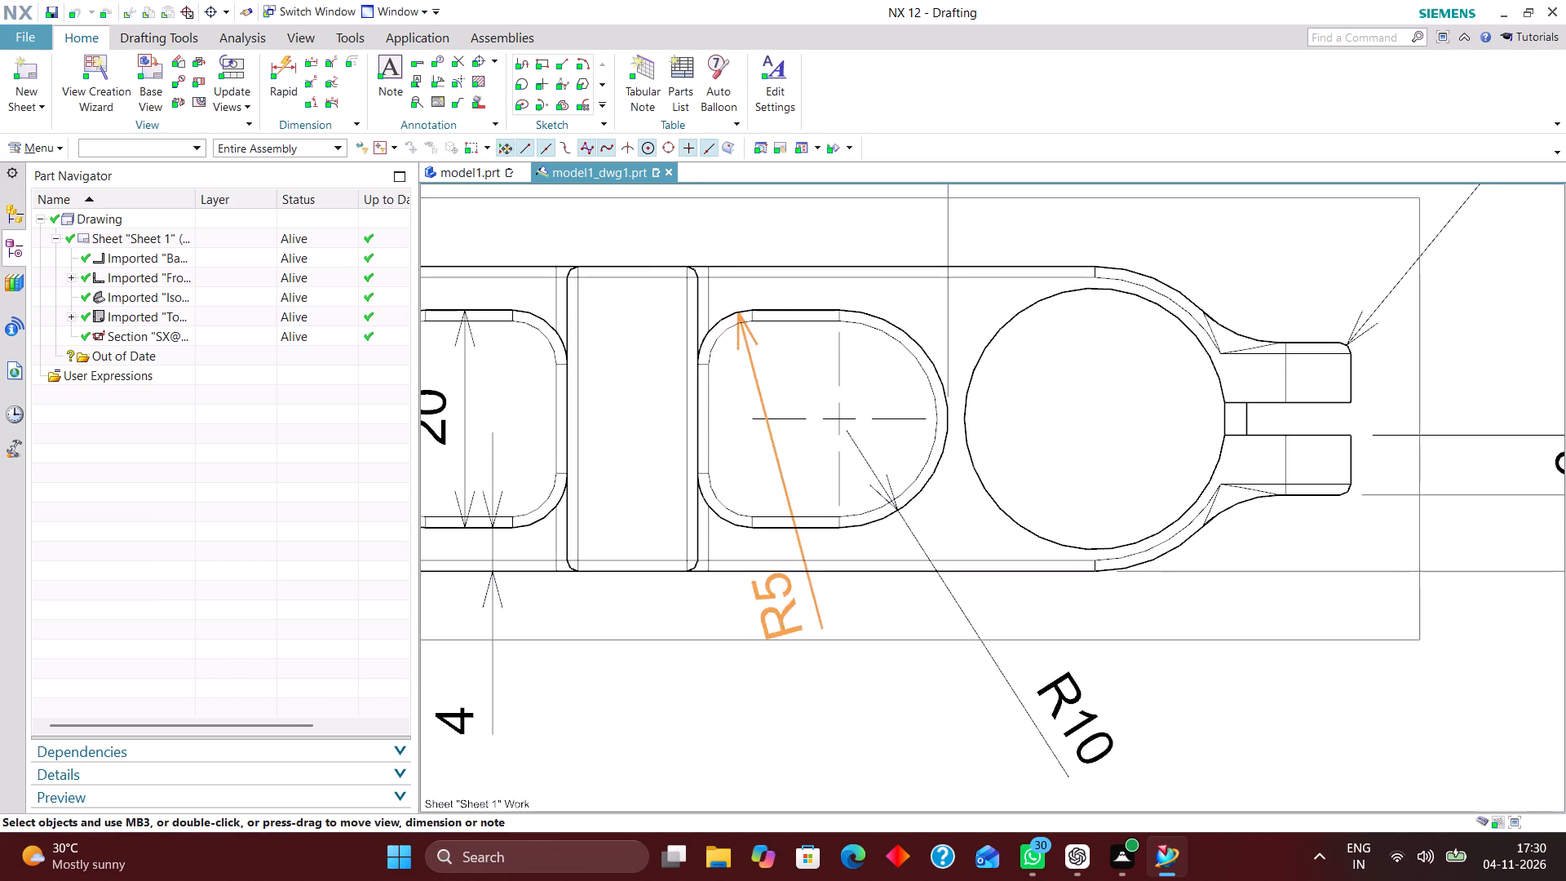
drag(777, 595, 632, 202)
scroll(816, 640, down, 4)
drag(735, 467, 738, 427)
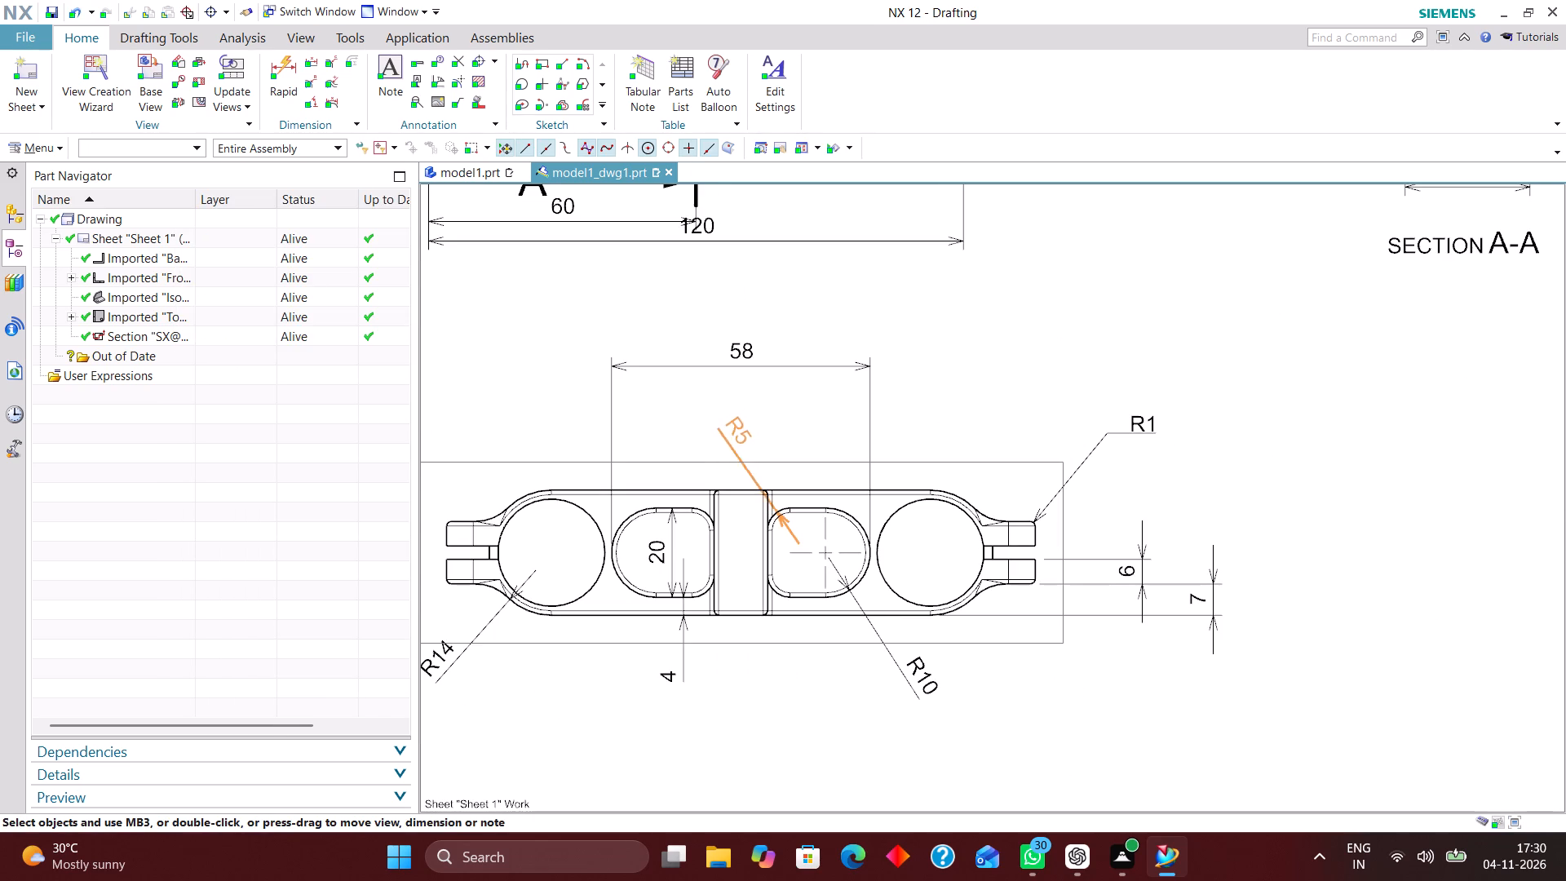
drag(738, 427, 750, 420)
Set the R5 radius dimension to Horizontal Text with Text above Stub.
double_click(745, 418)
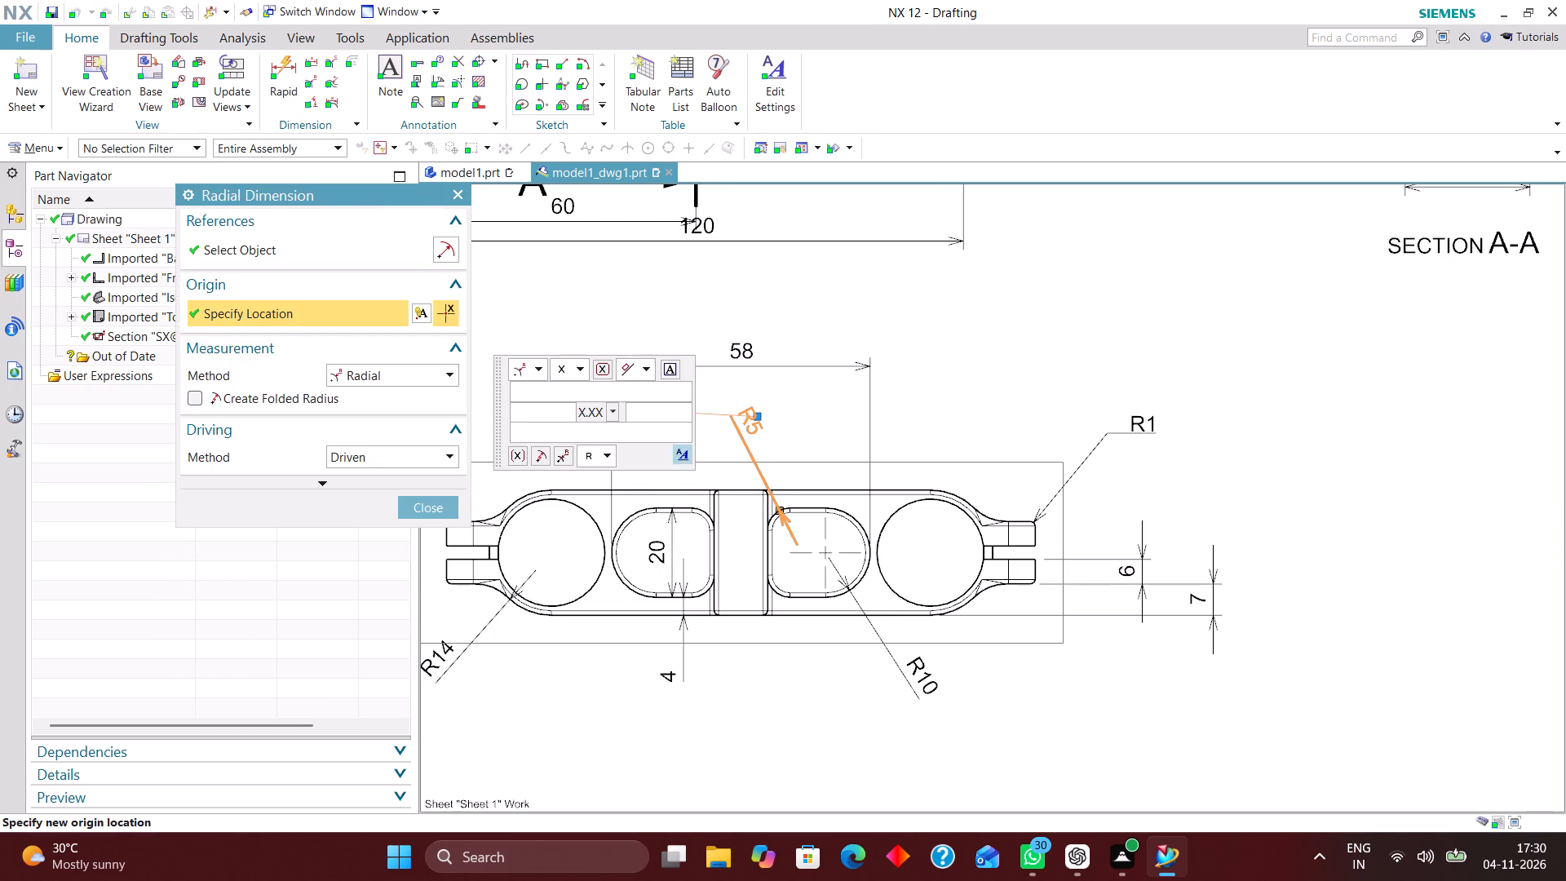
click(679, 452)
click(615, 281)
click(606, 296)
click(617, 308)
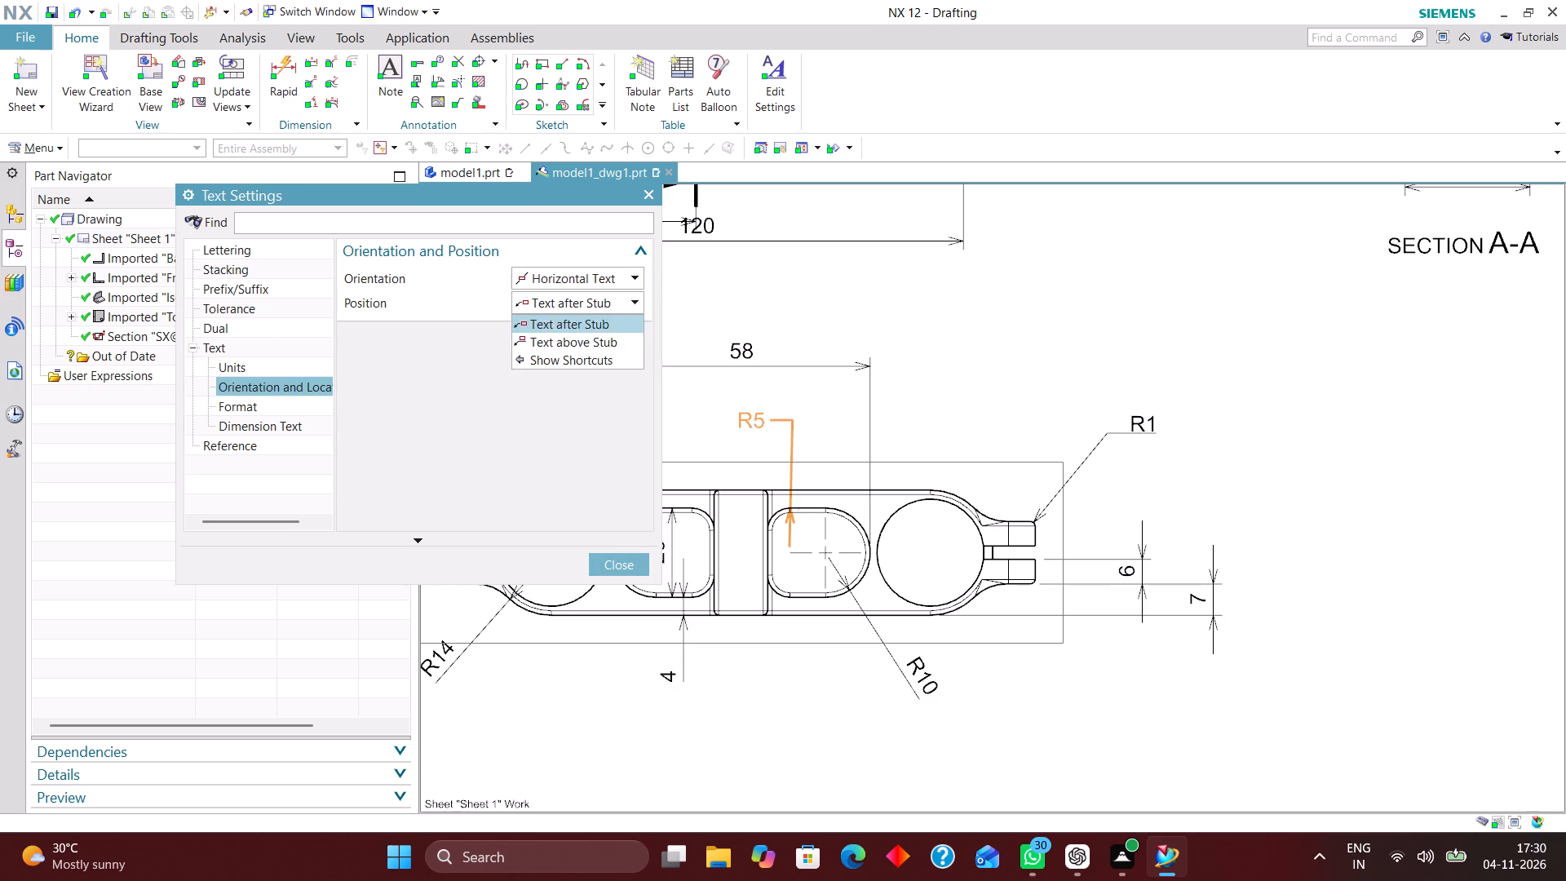
click(614, 344)
click(621, 568)
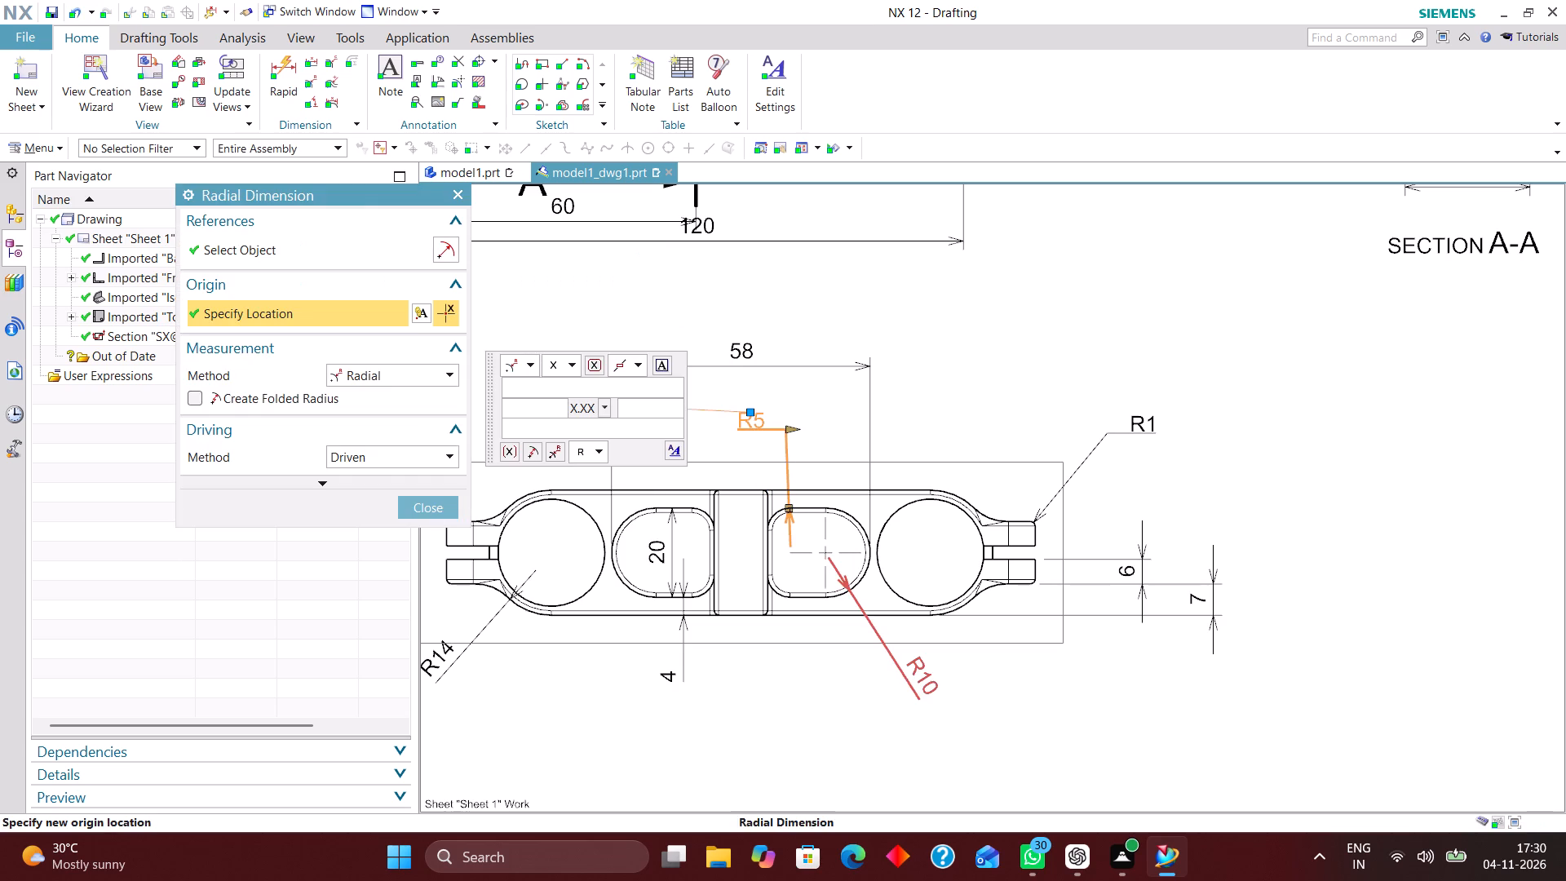
Set the R10 radius dimension to Horizontal Text with Text above Stub.
double_click(925, 686)
click(881, 570)
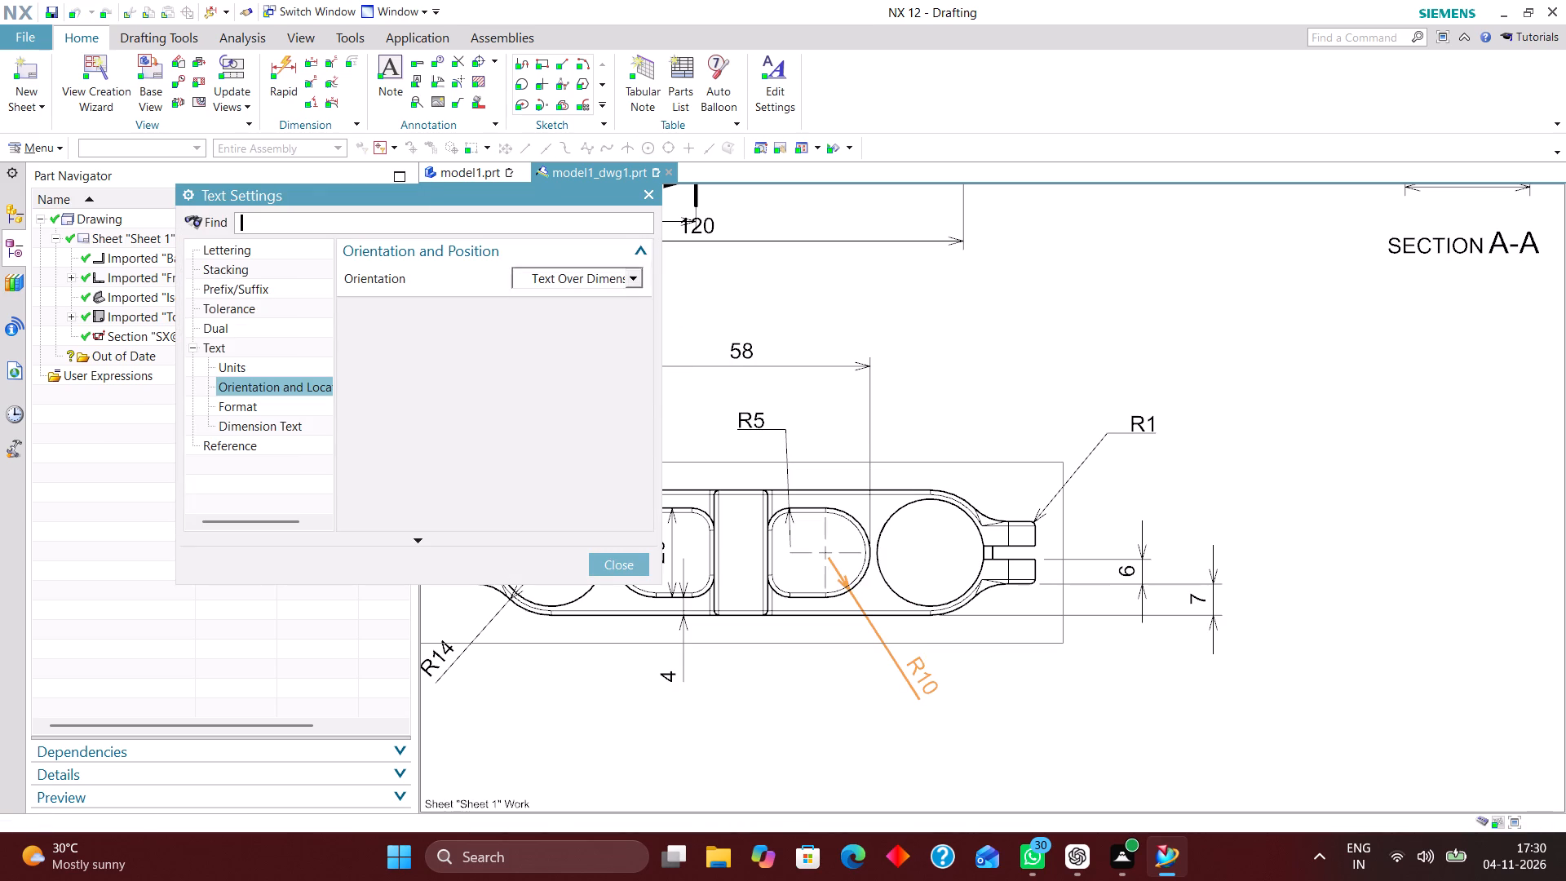
click(598, 279)
click(598, 292)
double_click(615, 312)
click(628, 299)
click(615, 339)
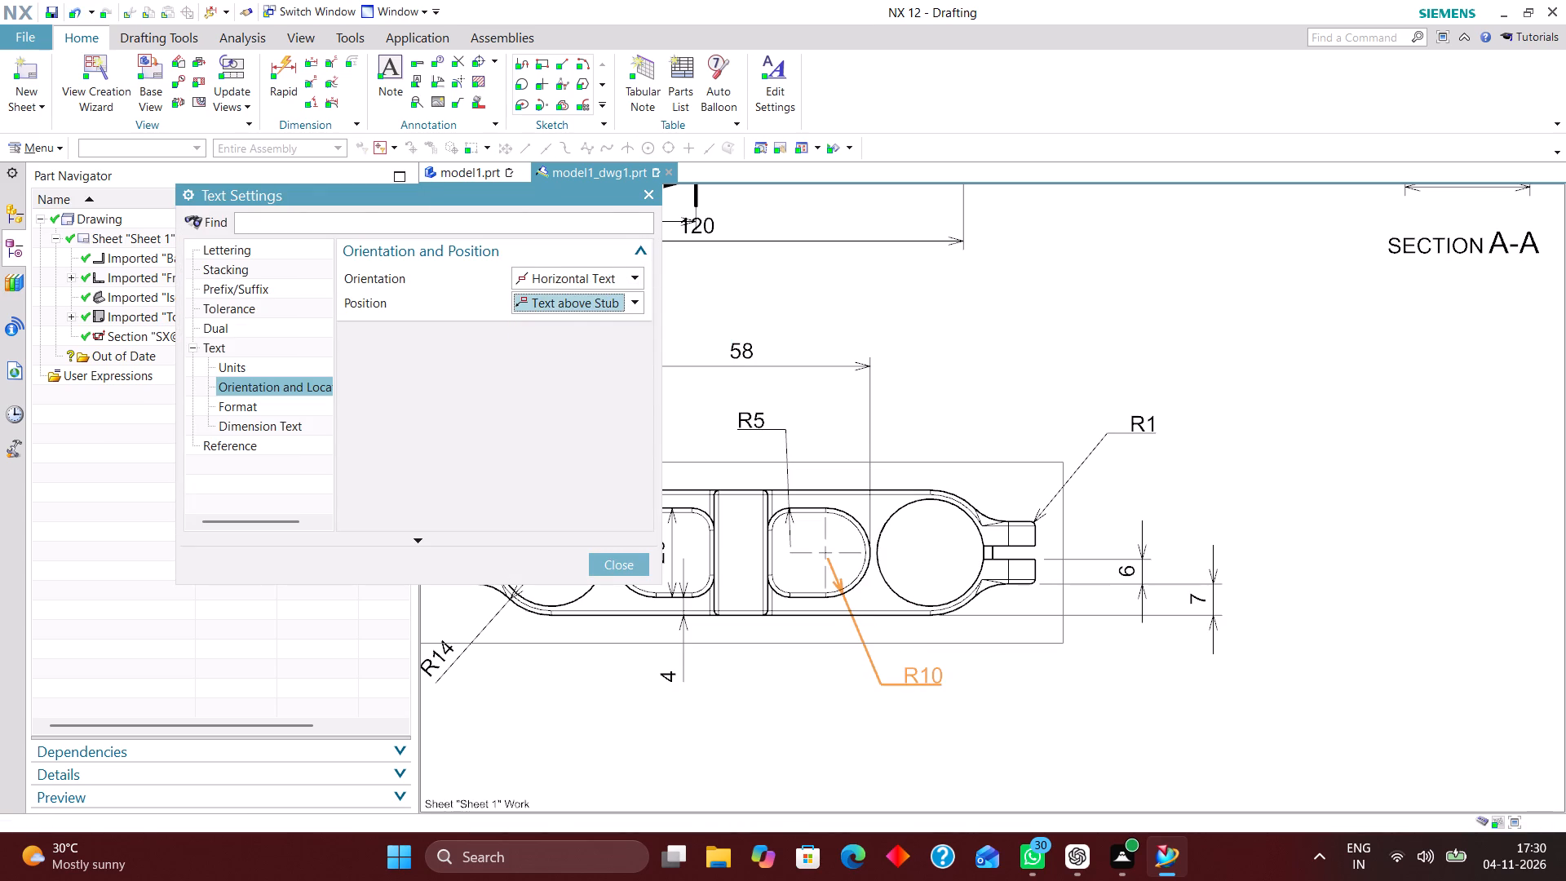
click(629, 570)
click(438, 510)
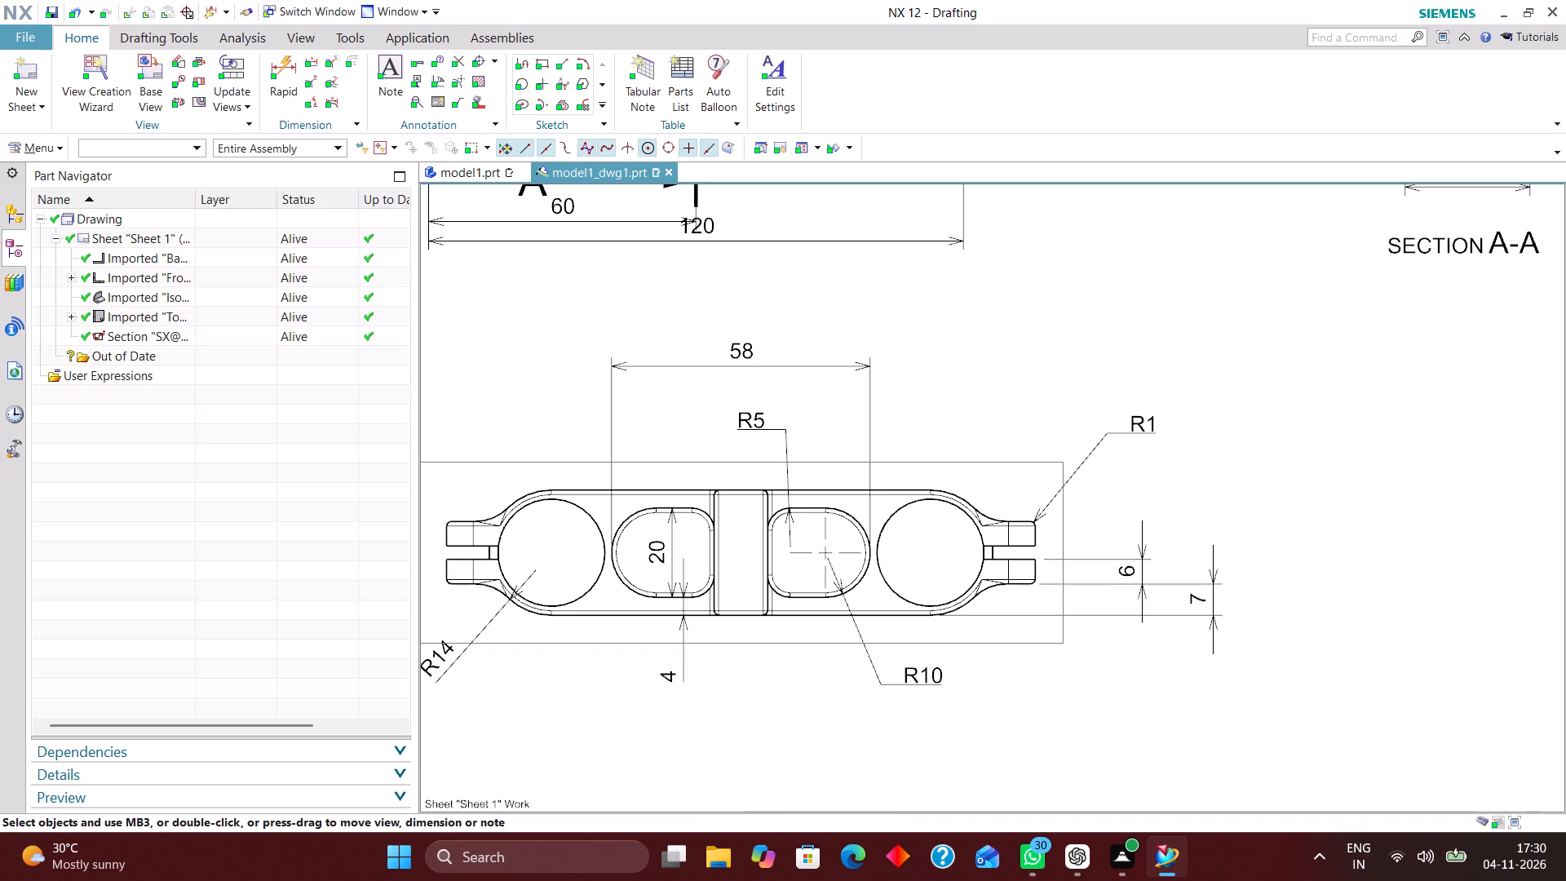
Move the R10 dimension farther outward below the lower view and shift the R5 dimension left and closer to the view.
drag(913, 671, 967, 680)
drag(760, 421, 760, 420)
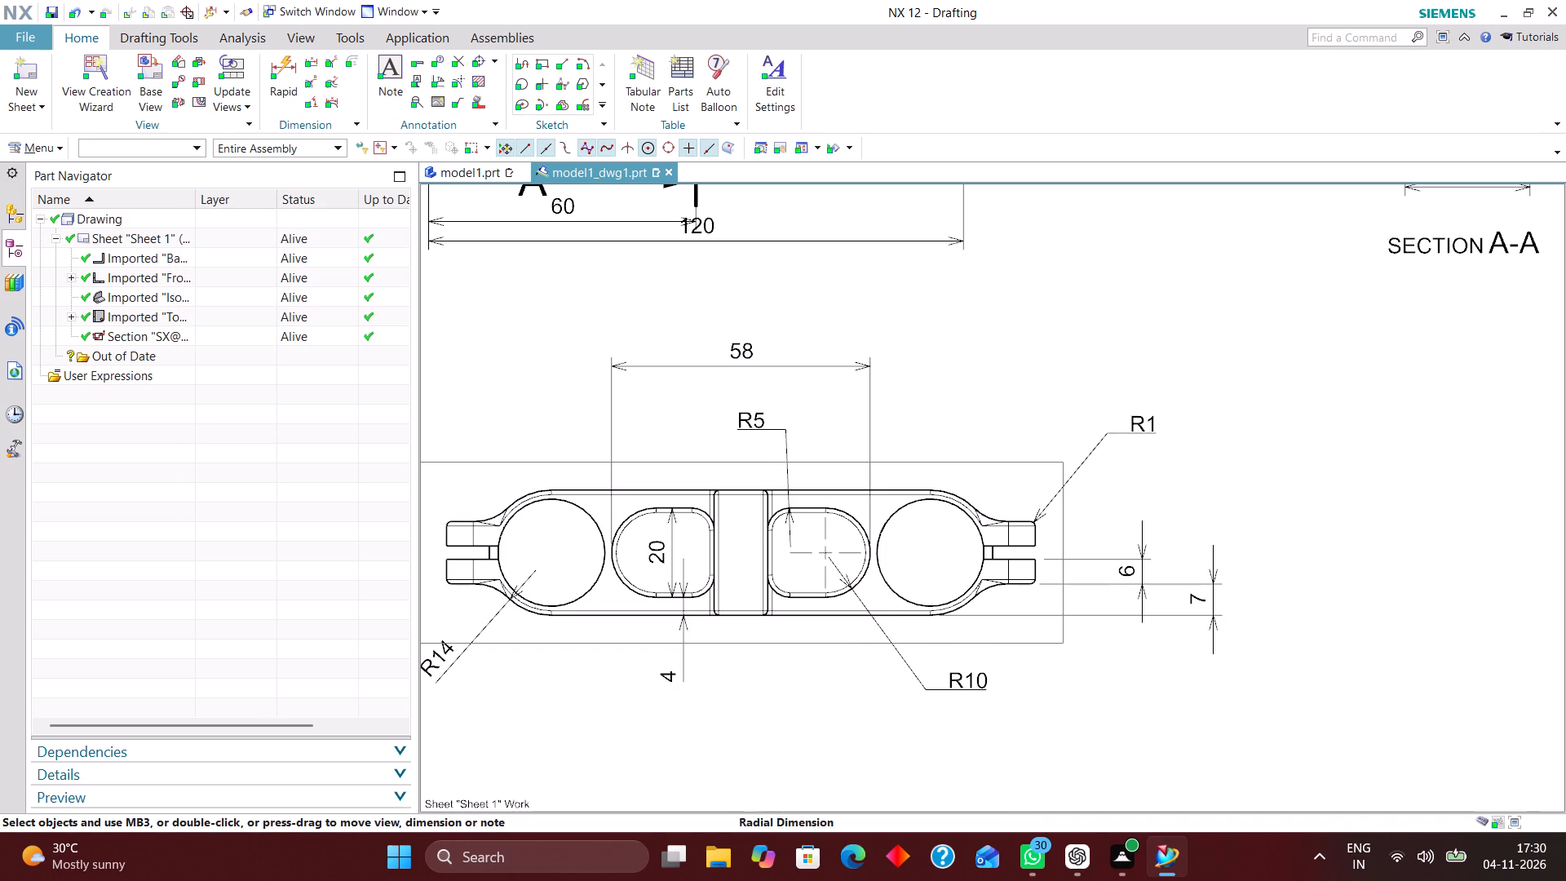
drag(760, 420, 718, 436)
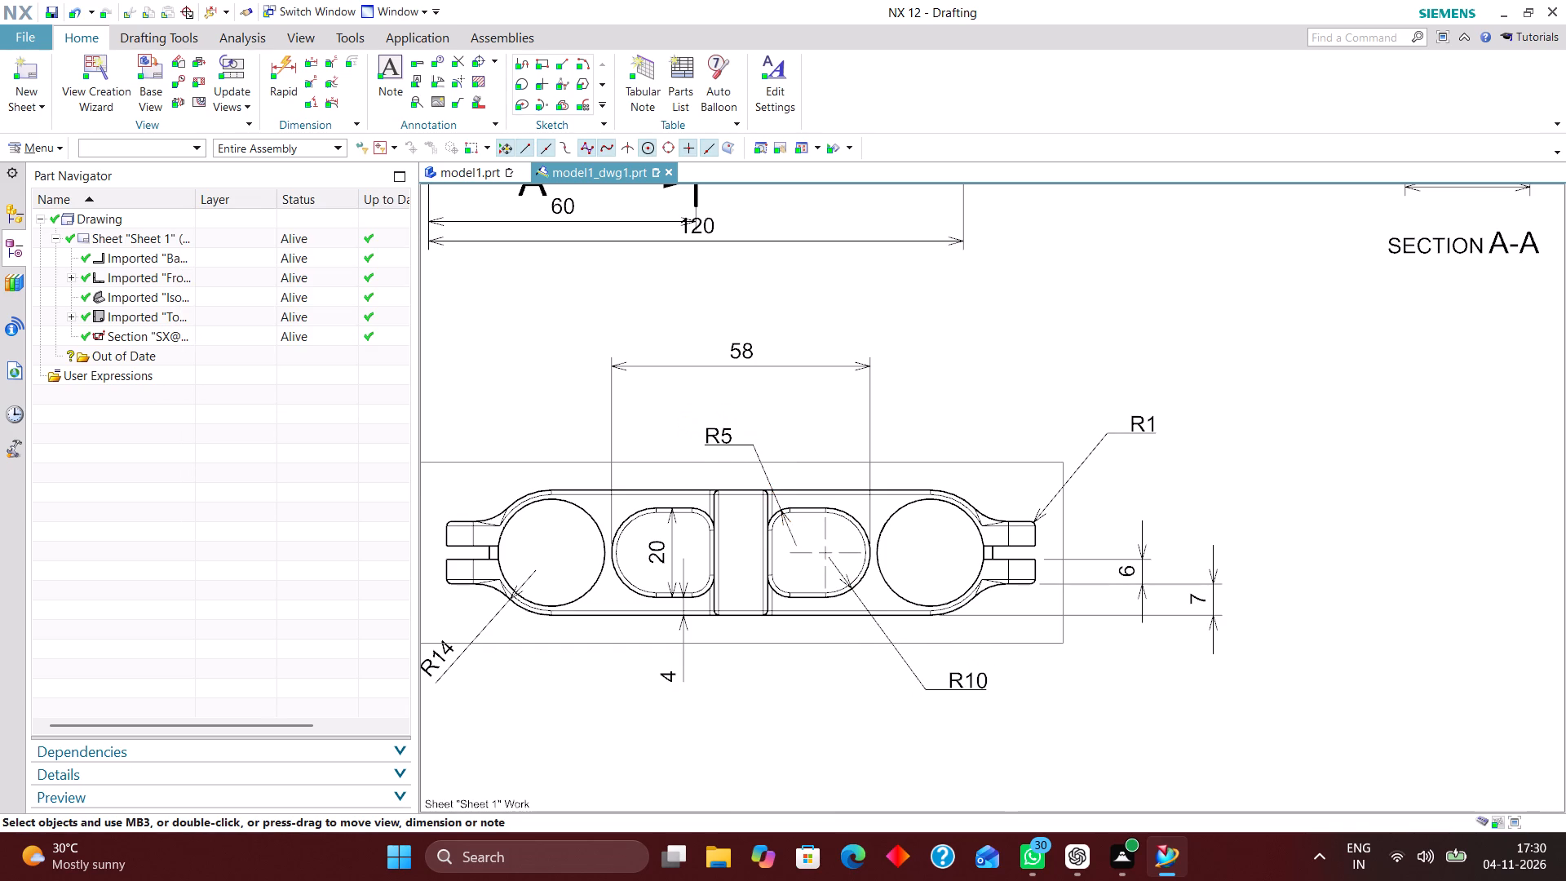
Set the R14 dimension to Horizontal Text with Text above Stub and move it farther out below the lower view's left end.
scroll(732, 601, down, 2)
drag(557, 638, 557, 653)
double_click(559, 653)
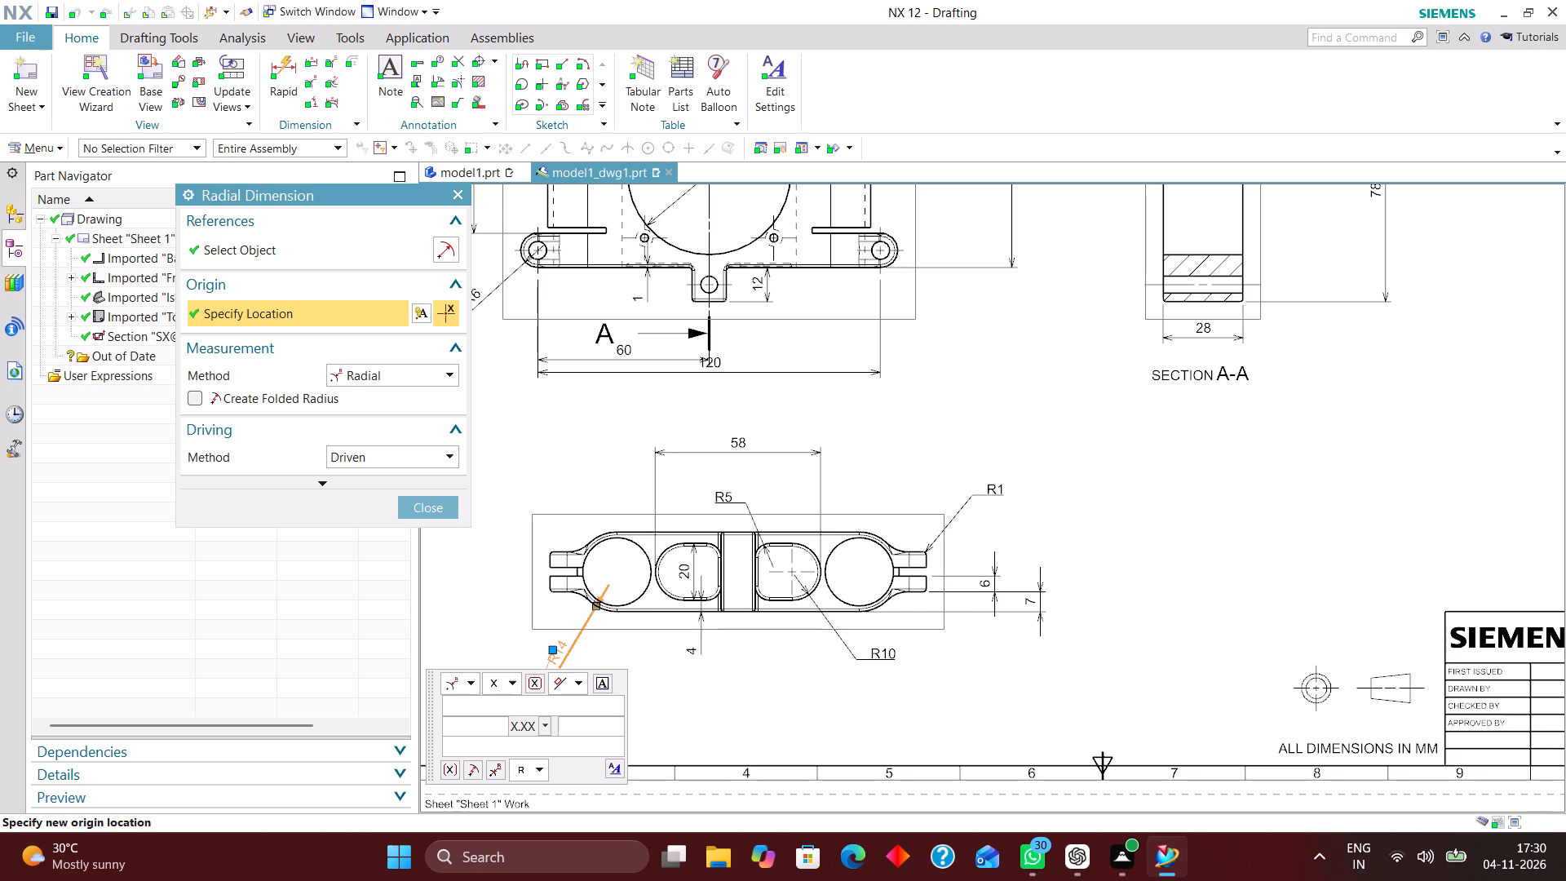
click(617, 770)
click(613, 283)
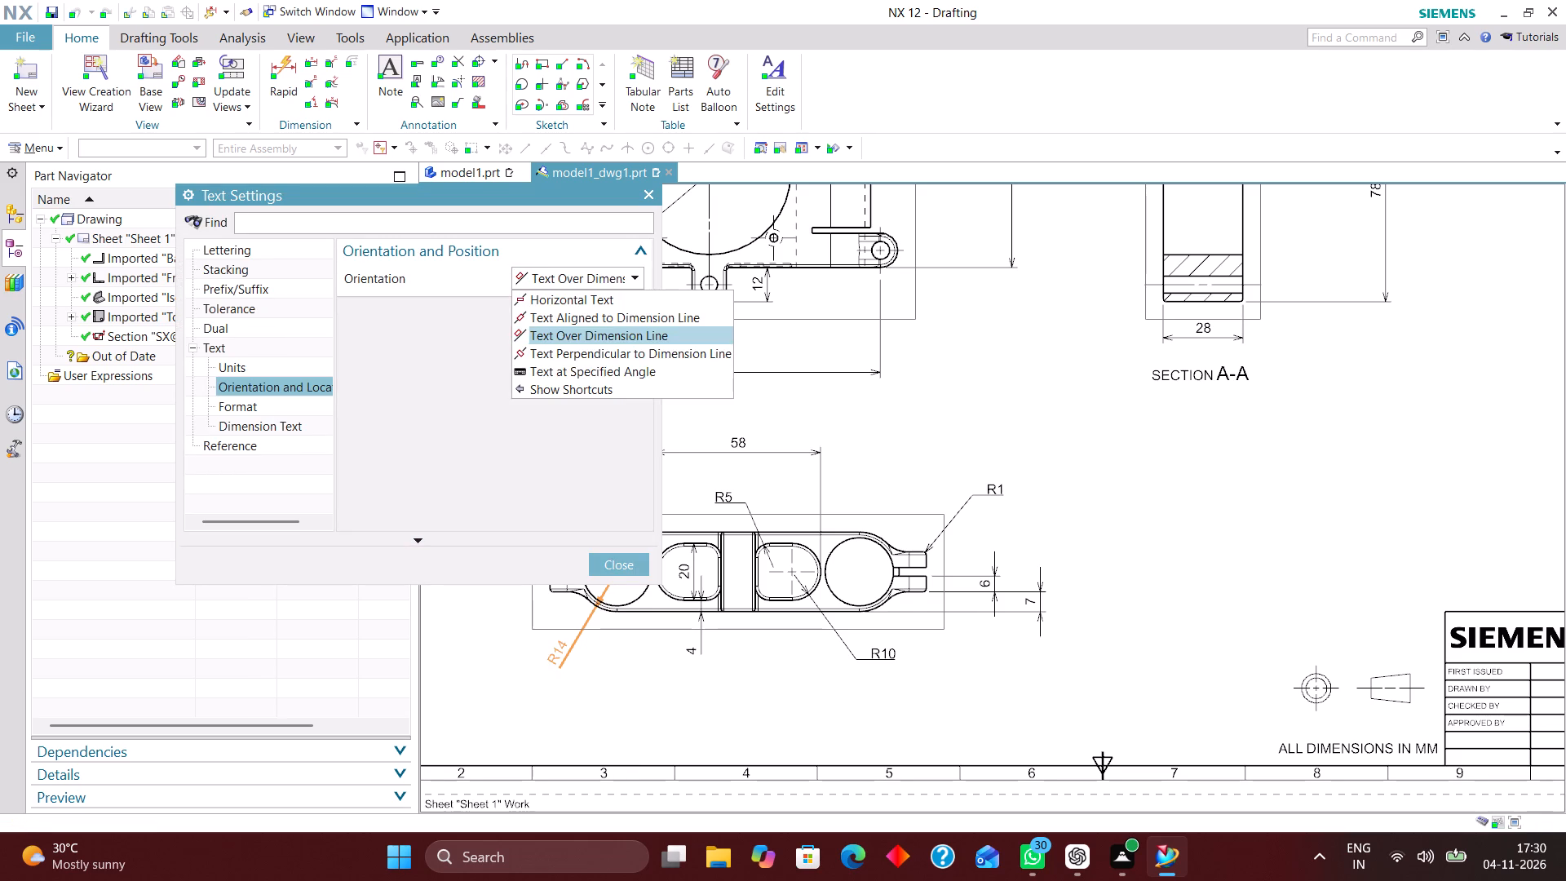
click(607, 299)
click(609, 305)
click(614, 344)
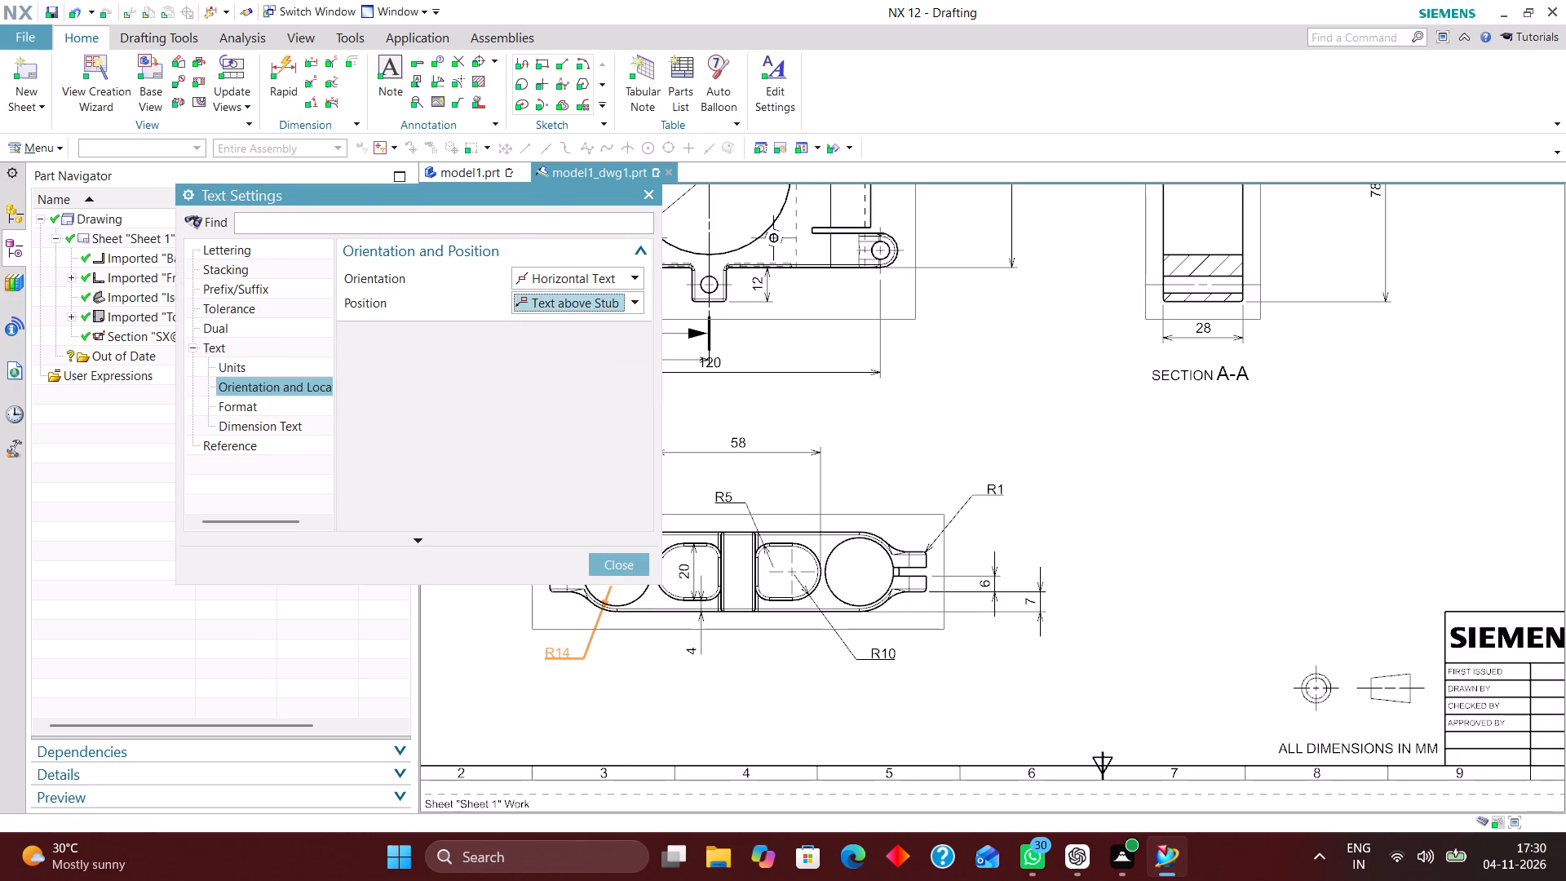
click(622, 567)
click(435, 510)
drag(569, 641, 531, 666)
Set the middle view's R6 dimension to Horizontal Text with Text above Stub and move it slightly farther out to the lower left.
scroll(579, 690, down, 2)
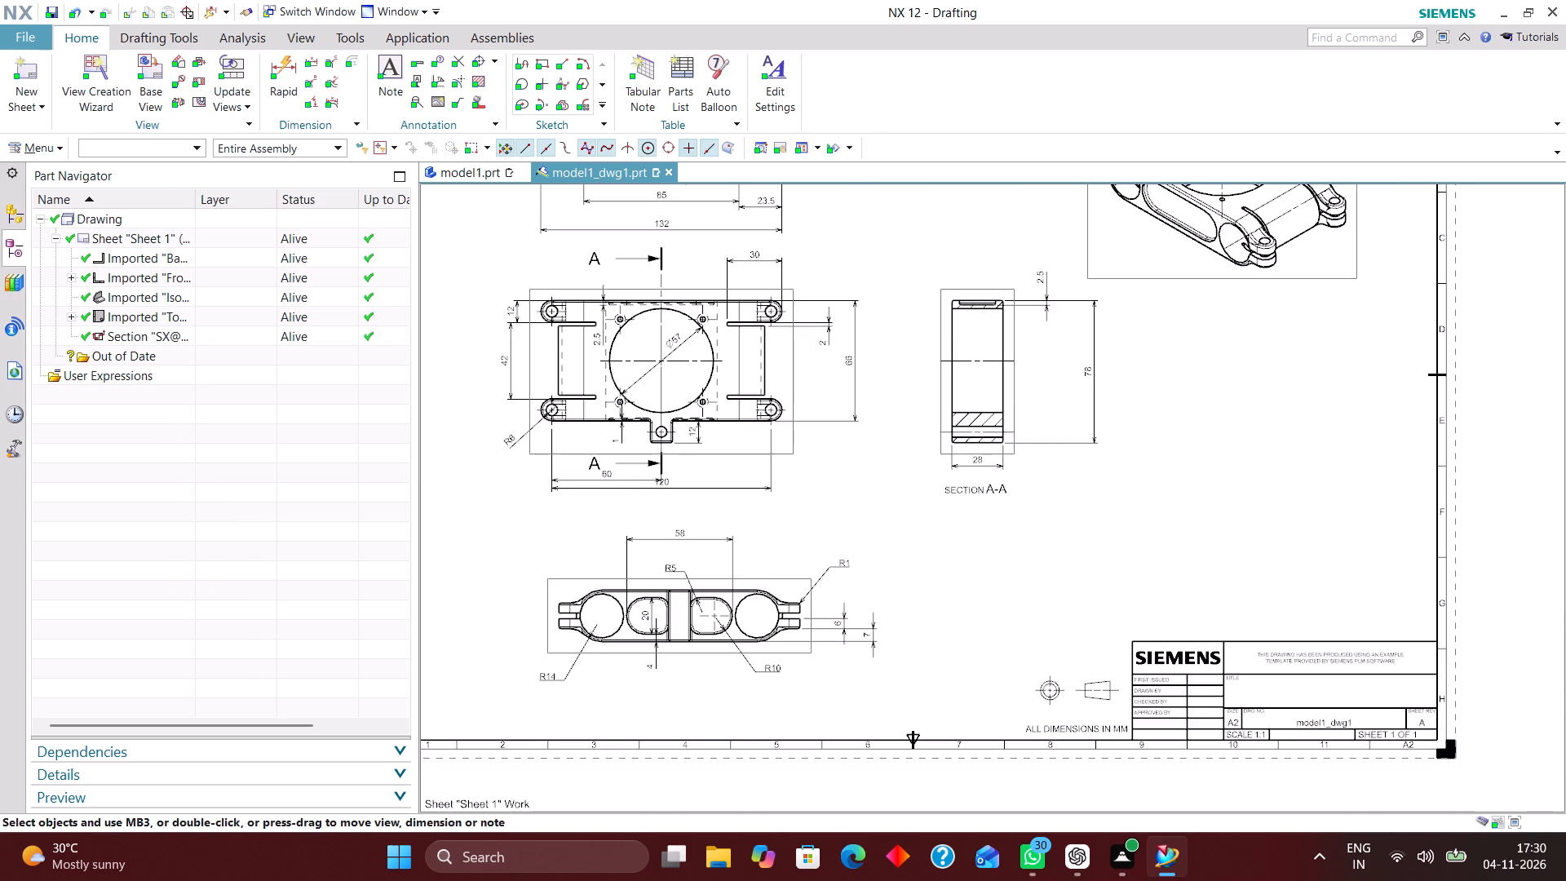
scroll(506, 412, up, 4)
drag(520, 489, 529, 509)
double_click(529, 509)
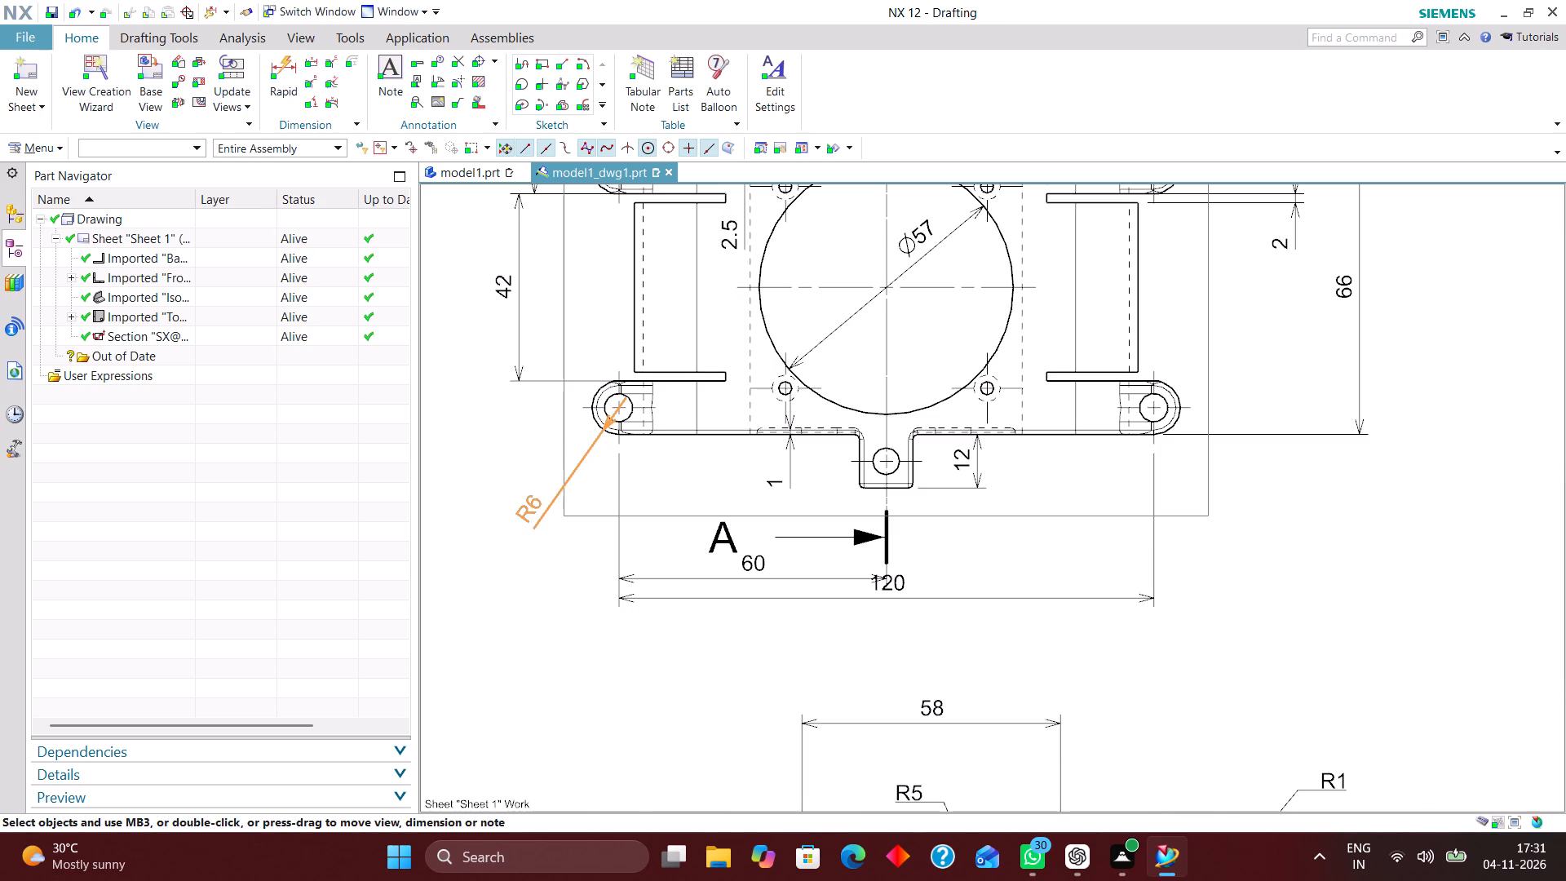
click(656, 629)
click(613, 278)
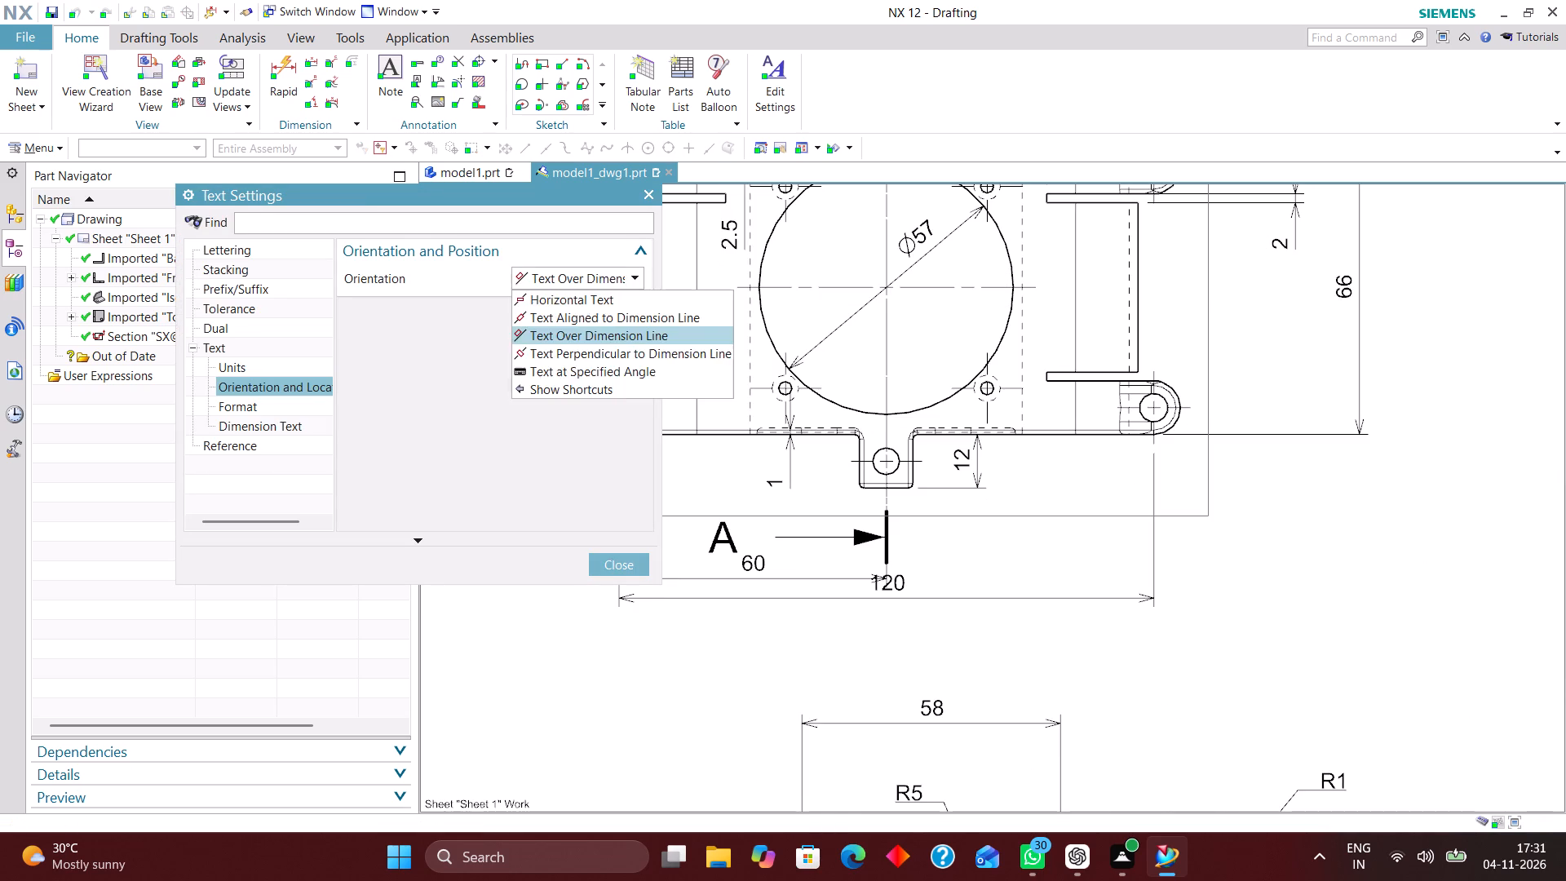
click(613, 294)
click(615, 313)
click(616, 338)
click(617, 570)
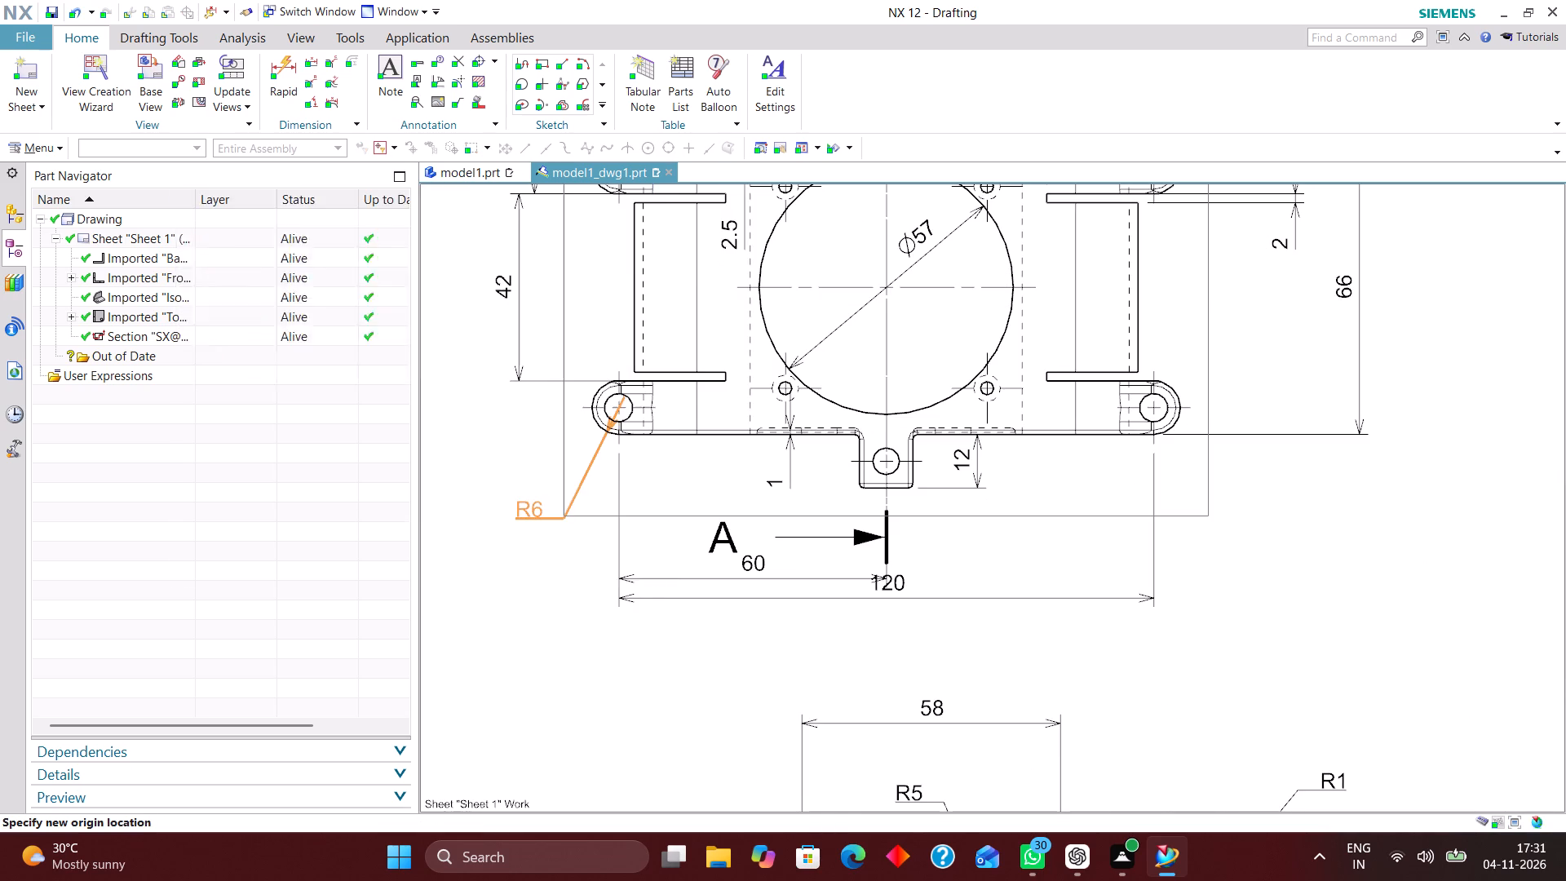
click(437, 506)
drag(538, 516, 509, 517)
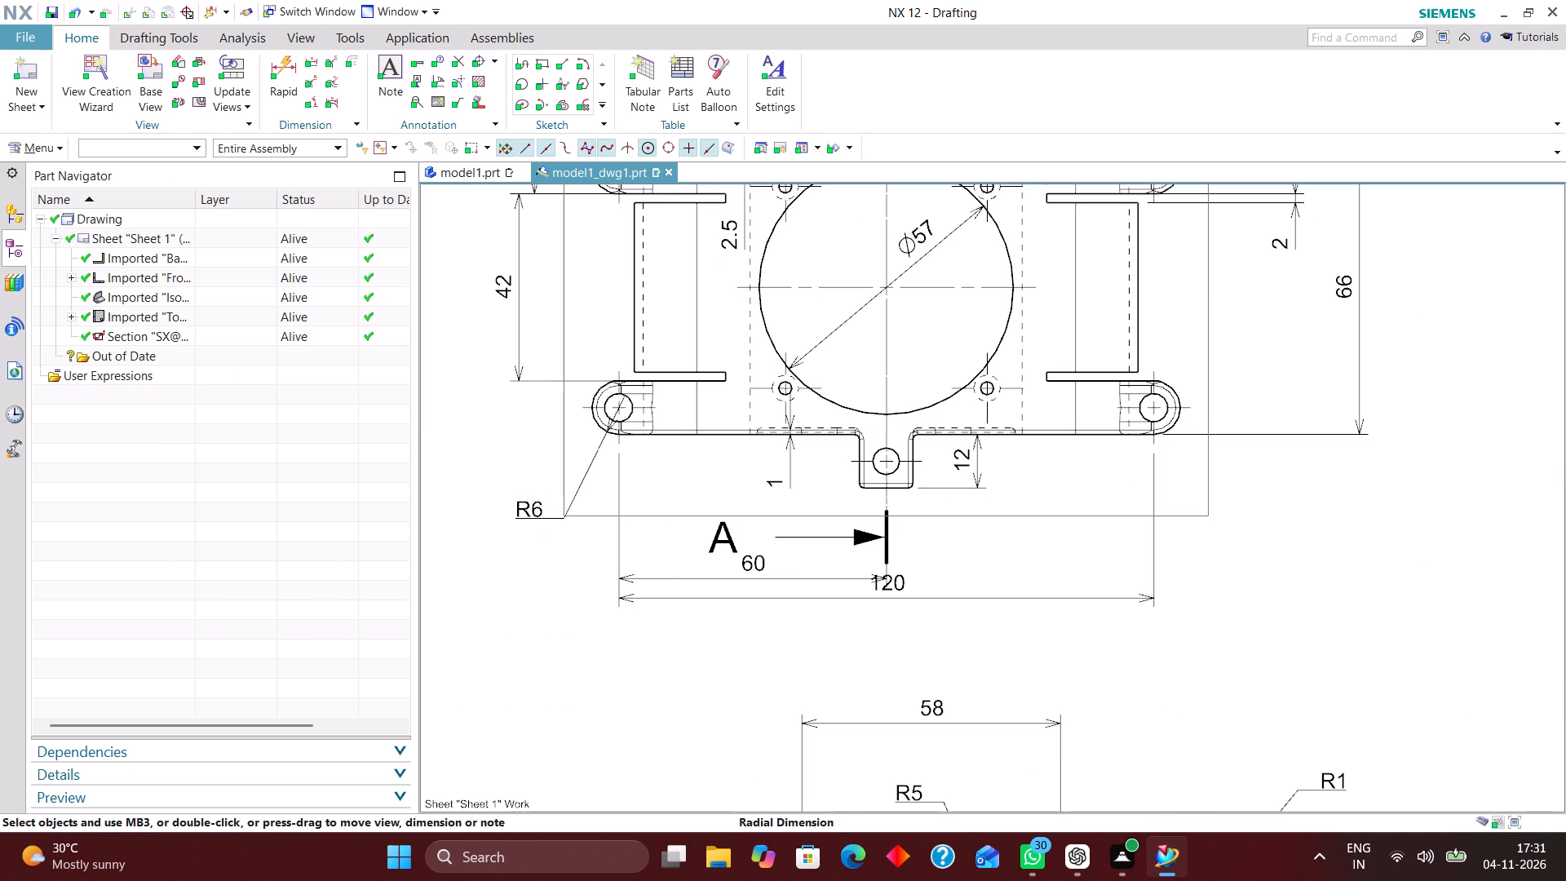
drag(509, 517, 502, 537)
Examine the dimensions and center marks of all views across the whole sheet.
scroll(556, 601, down, 3)
scroll(513, 372, up, 3)
scroll(591, 485, down, 3)
scroll(1005, 507, up, 5)
scroll(965, 533, down, 4)
scroll(653, 632, up, 5)
scroll(645, 588, down, 3)
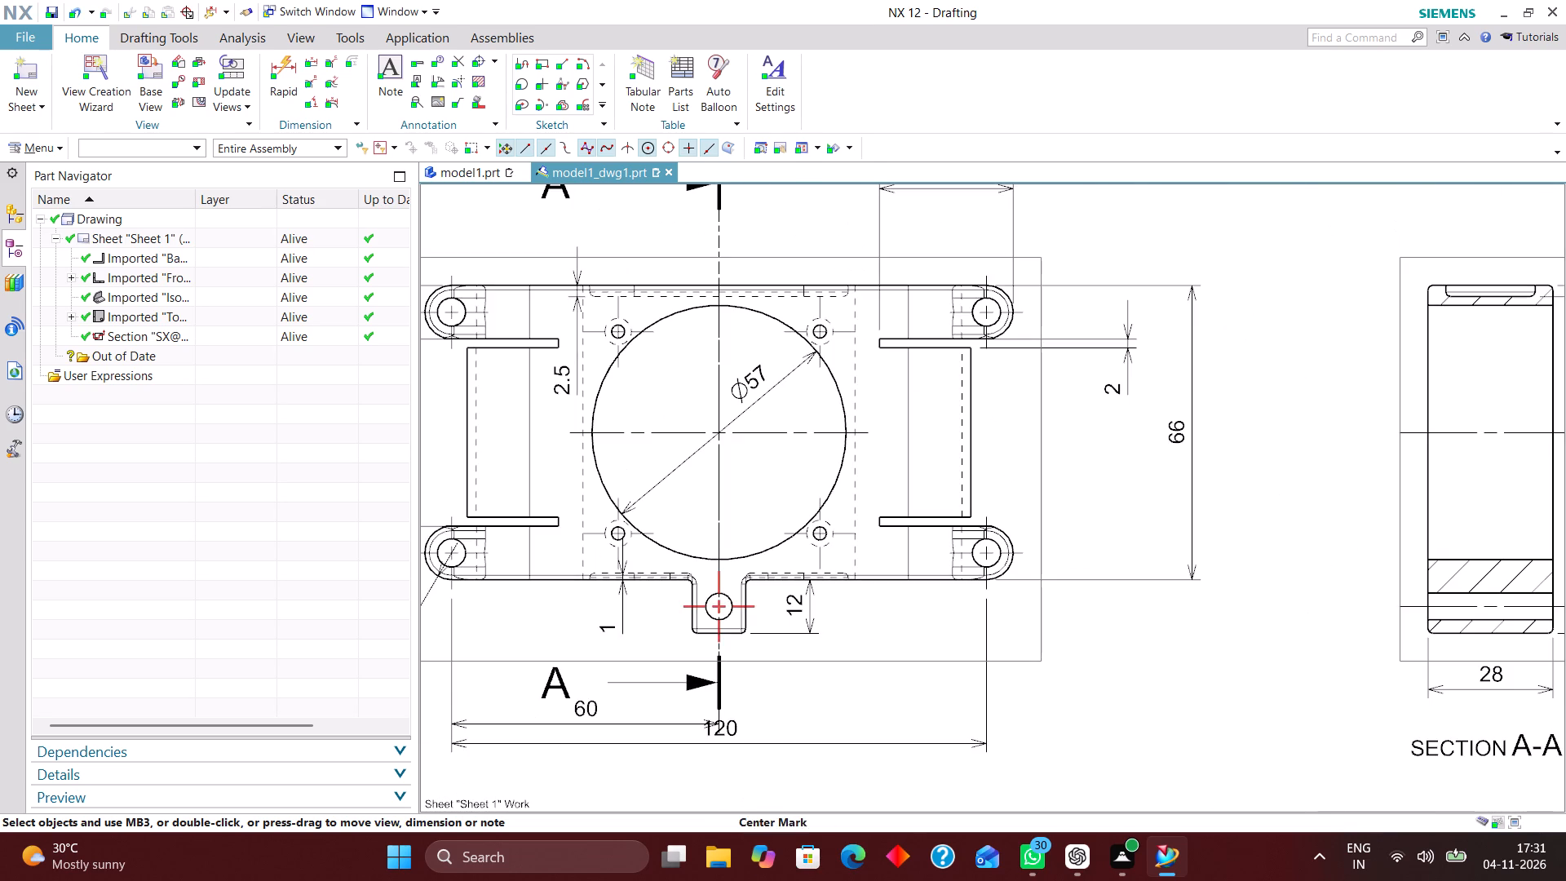
scroll(552, 601, down, 3)
scroll(617, 566, down, 2)
scroll(662, 423, up, 4)
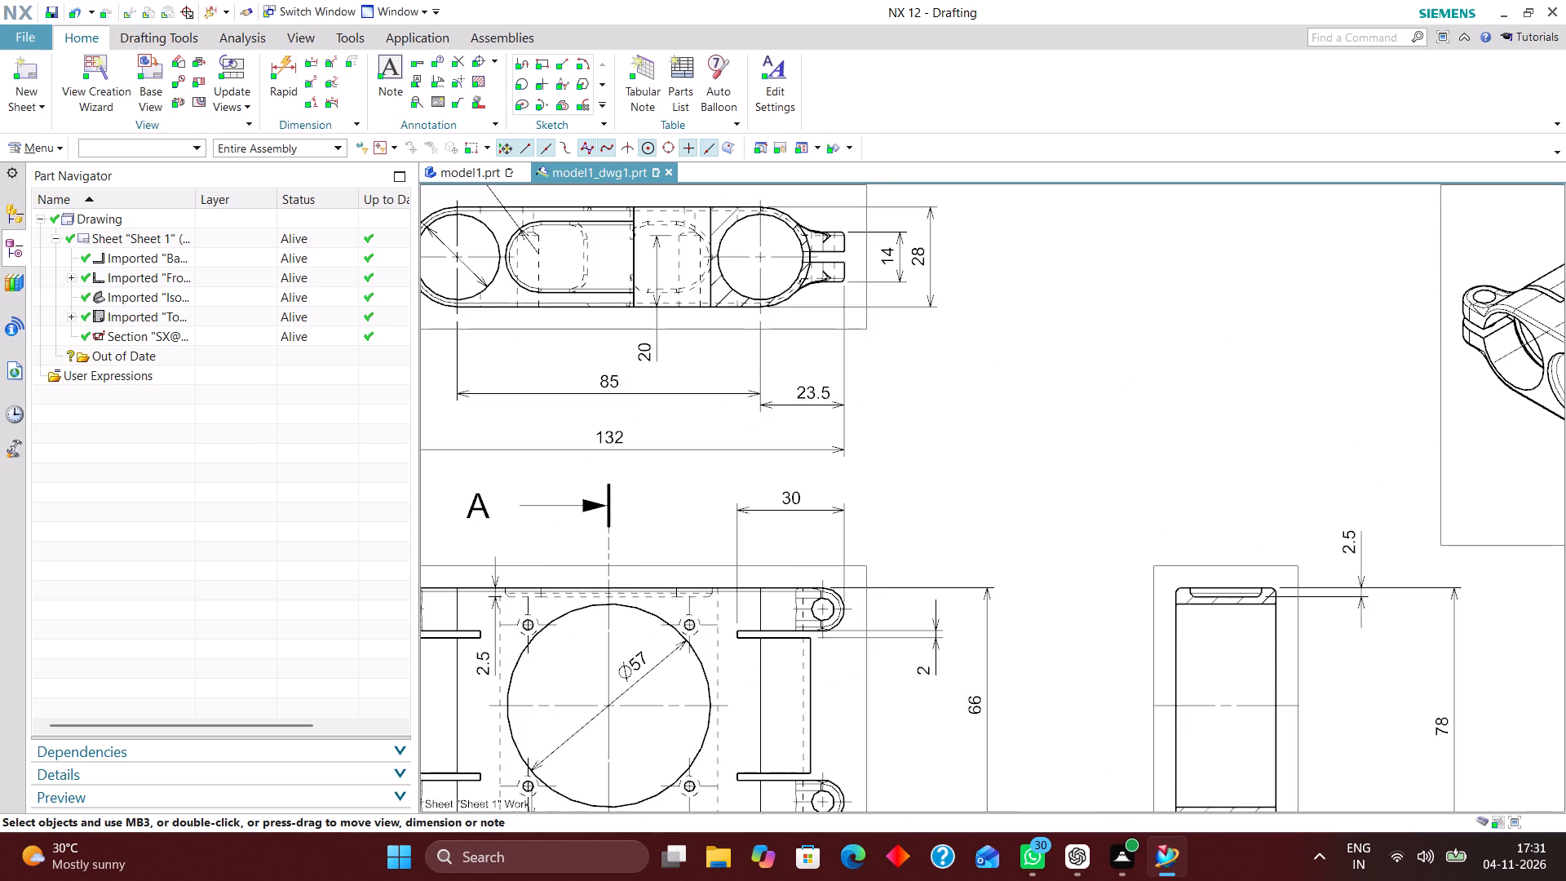
scroll(759, 438, down, 4)
right_drag(975, 379, 839, 463)
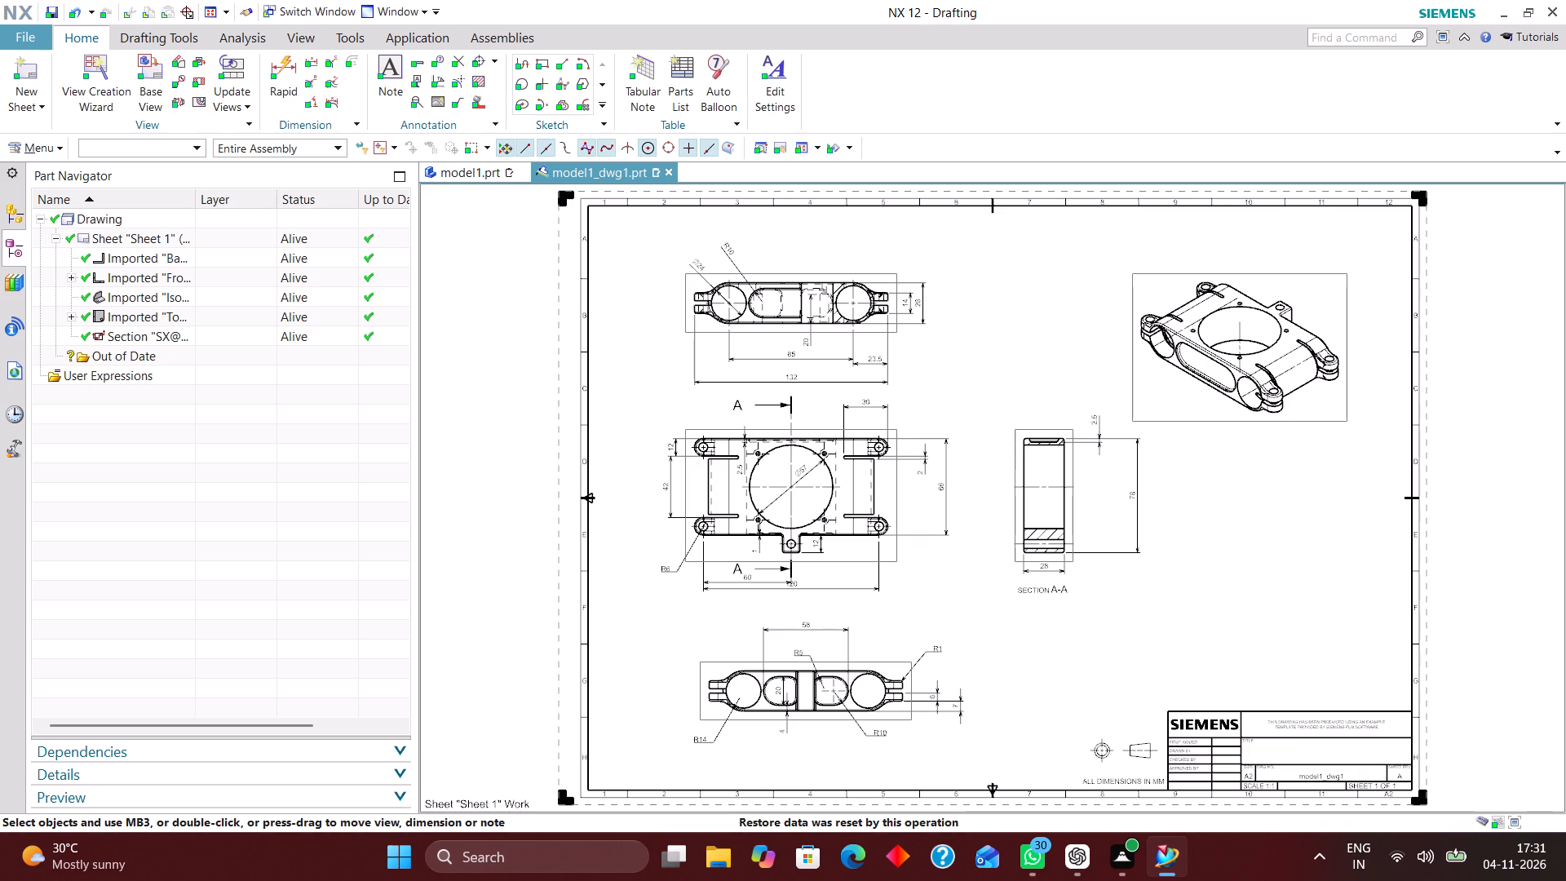
Show a view label below the isometric view with the label type set to Name.
right_click(1214, 419)
click(1289, 463)
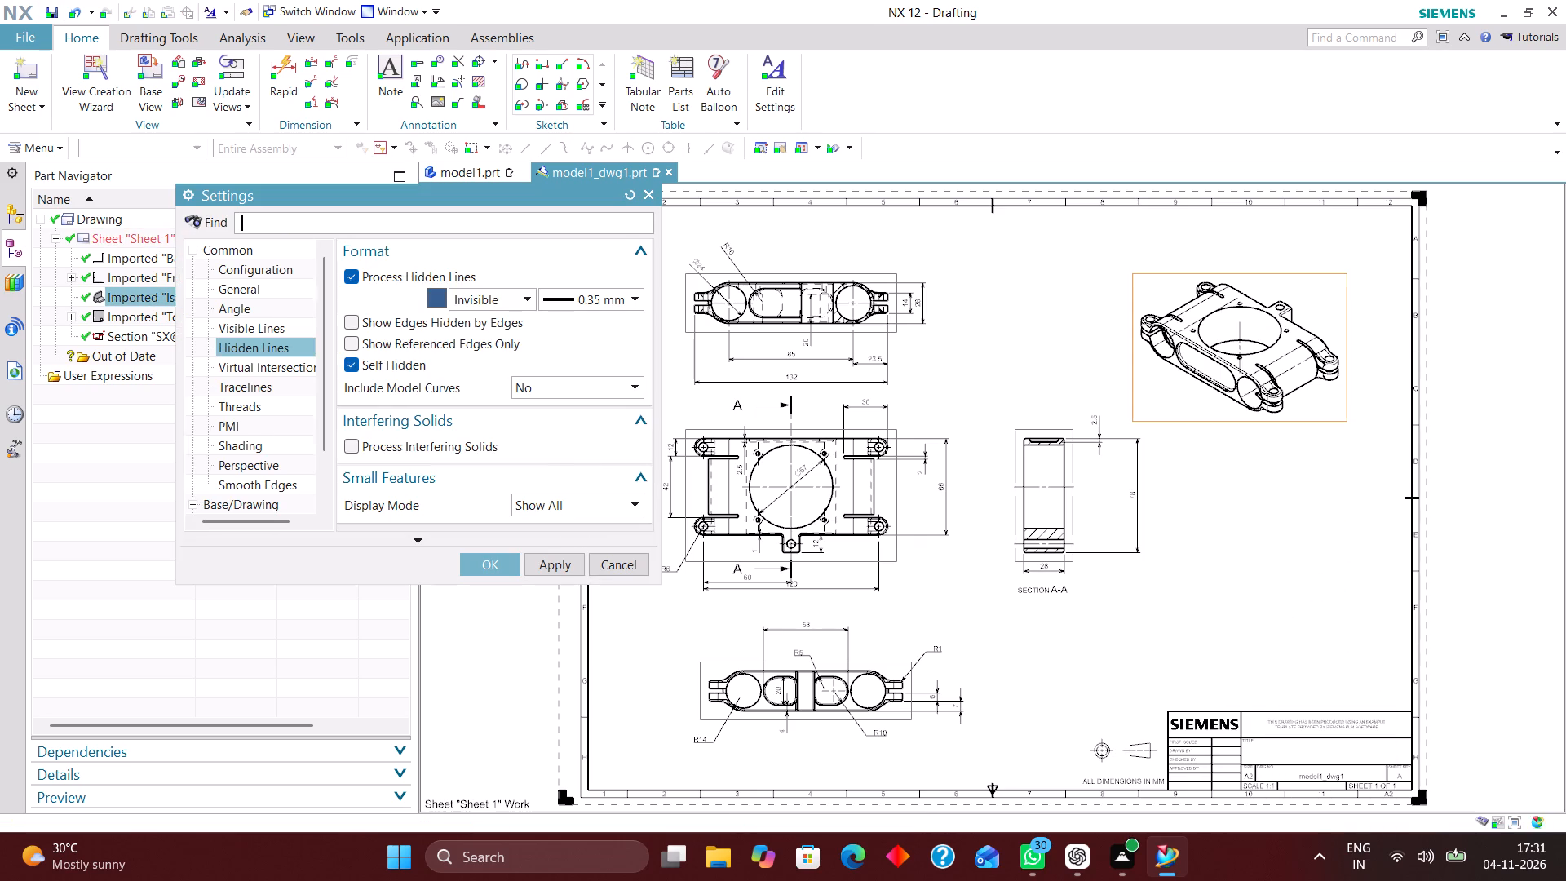
scroll(266, 408, down, 3)
click(259, 464)
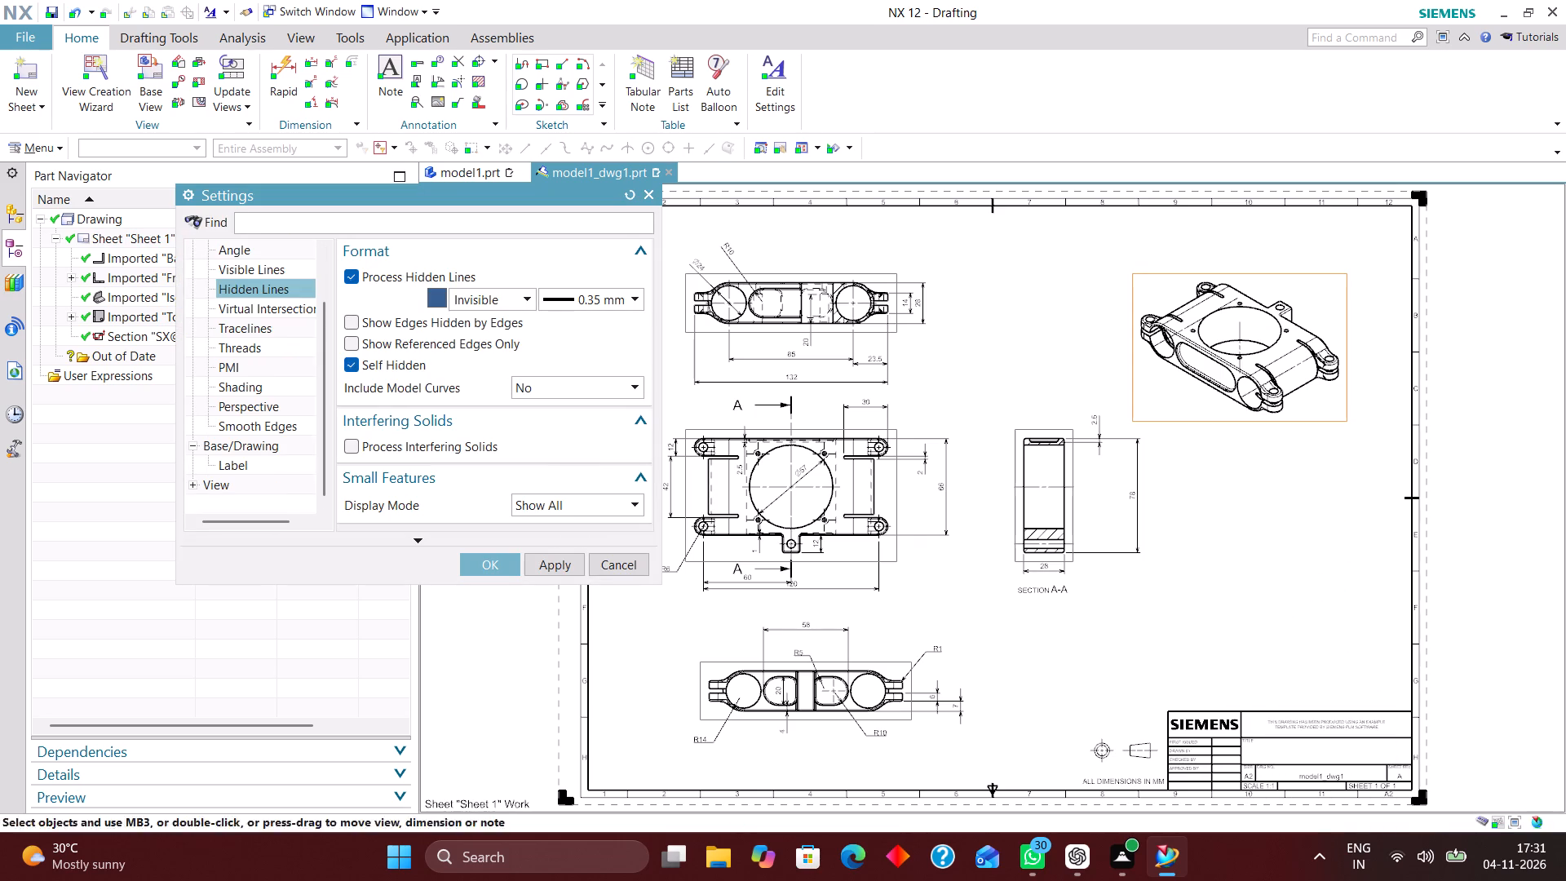
click(440, 272)
click(581, 356)
click(573, 378)
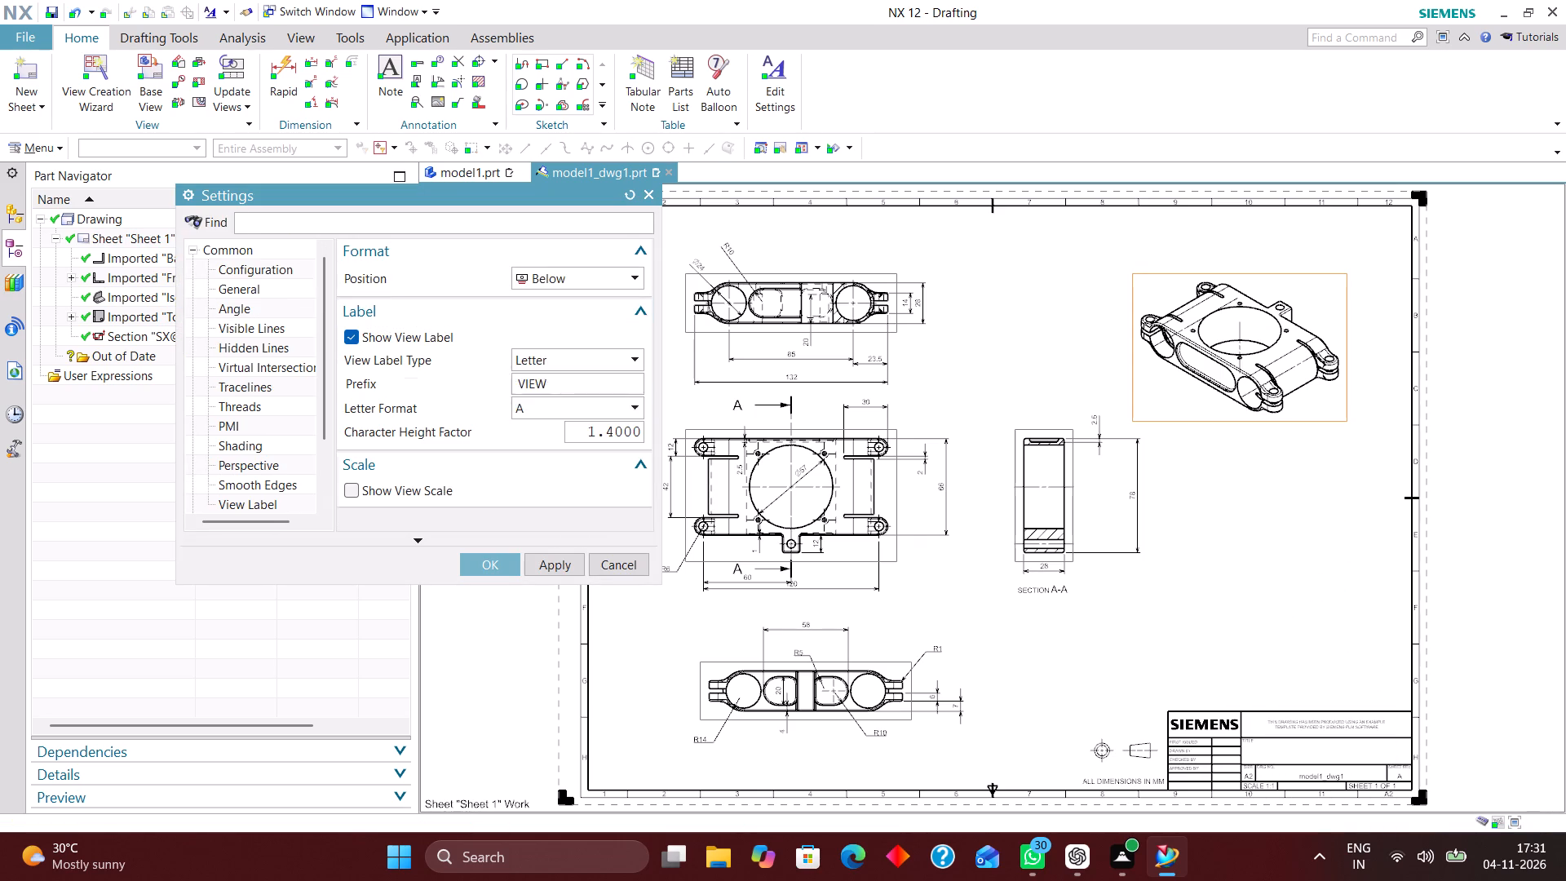
click(499, 564)
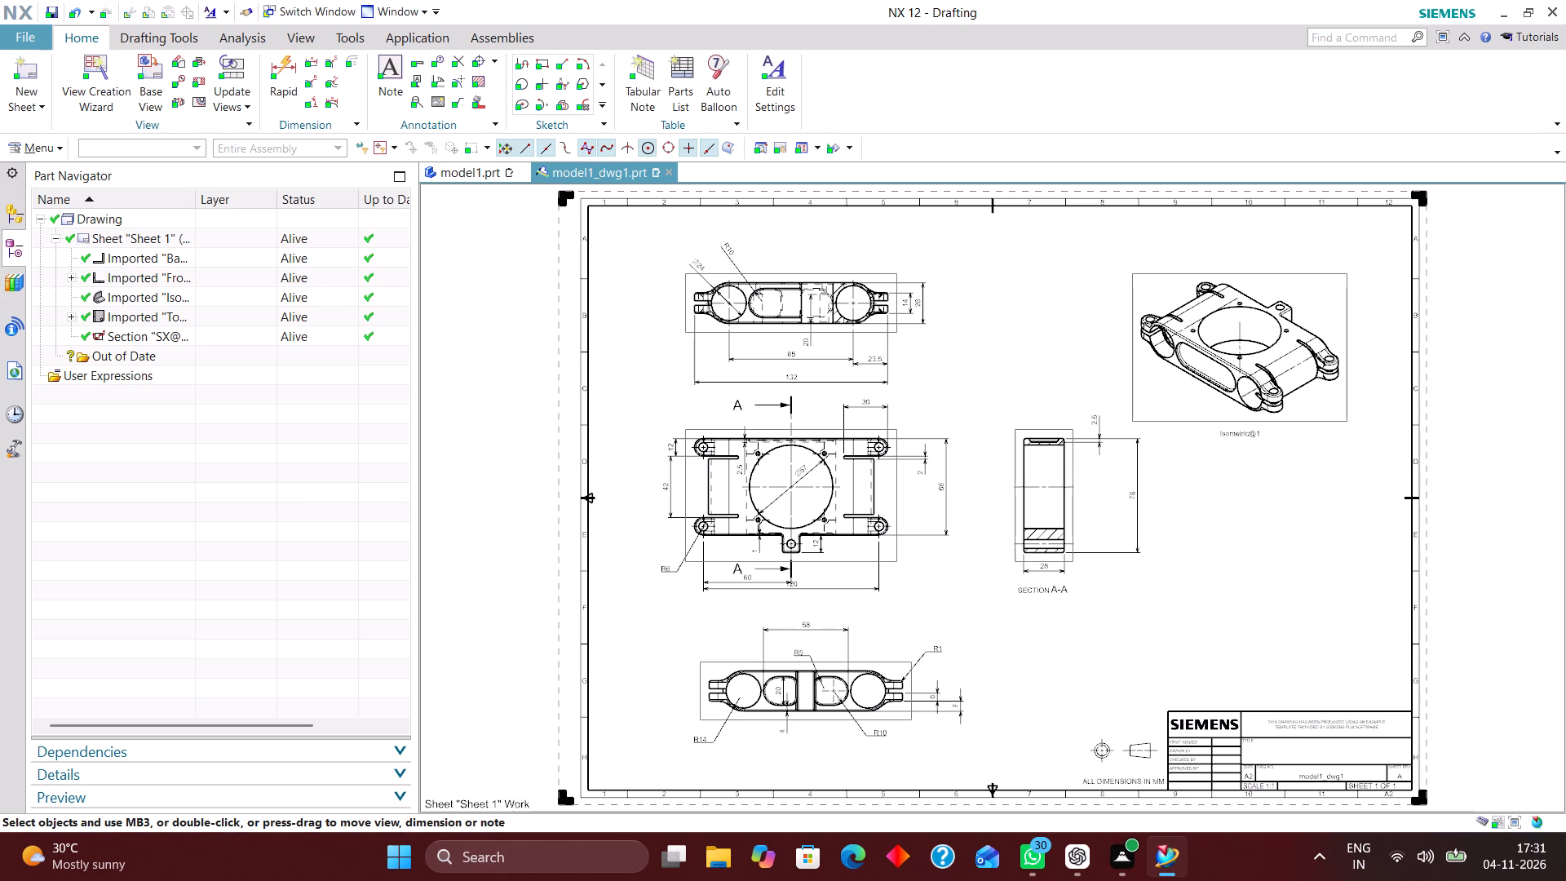
Show a view label below the uppermost front view with the label type set to Name.
right_click(832, 272)
click(886, 308)
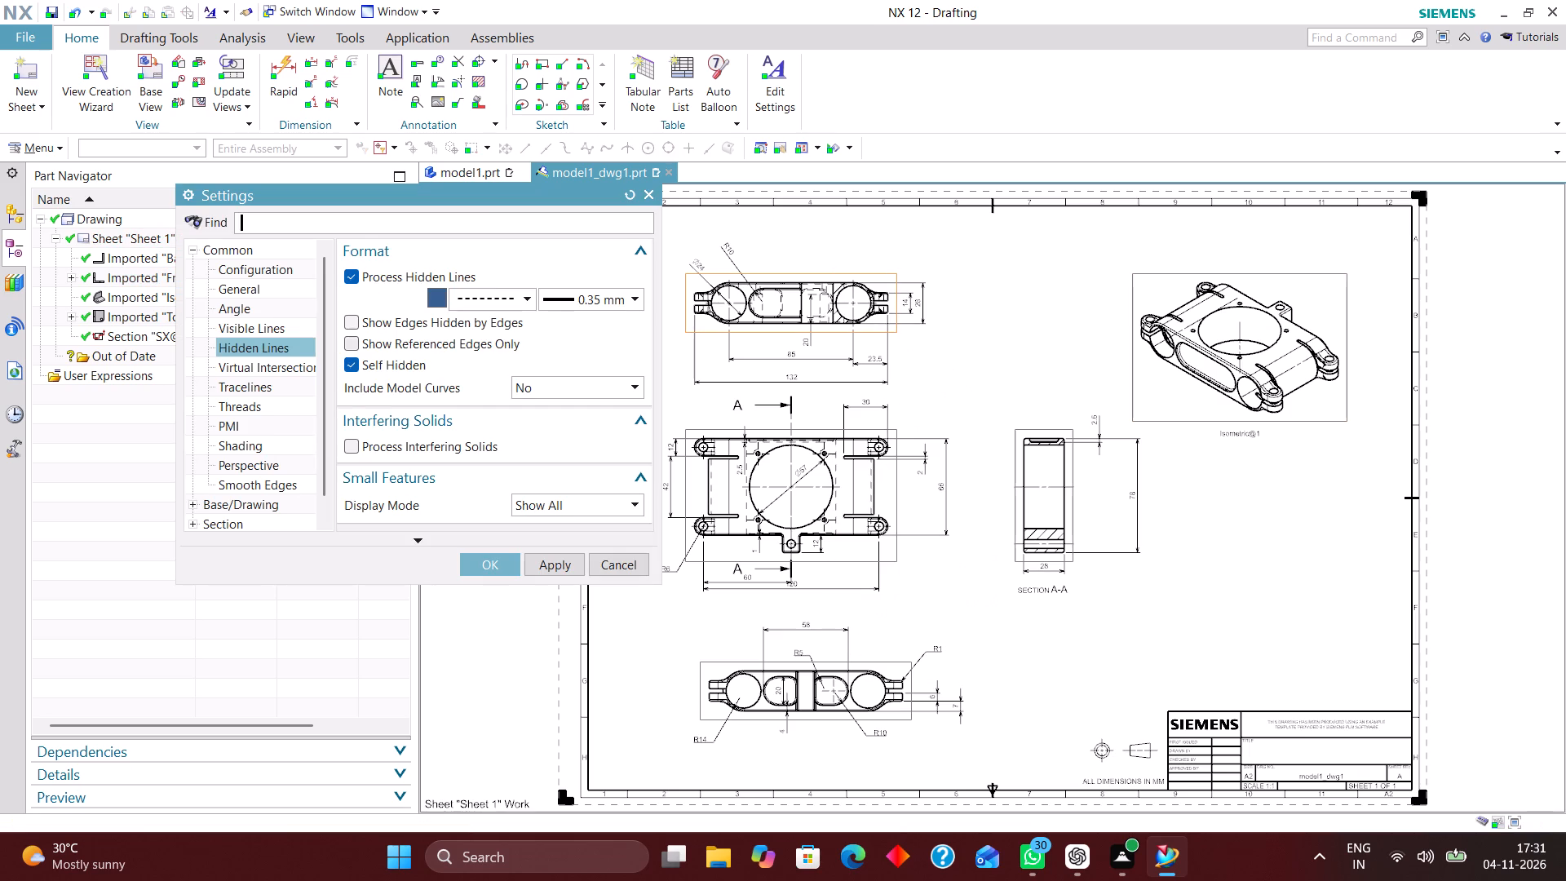
scroll(265, 422, down, 4)
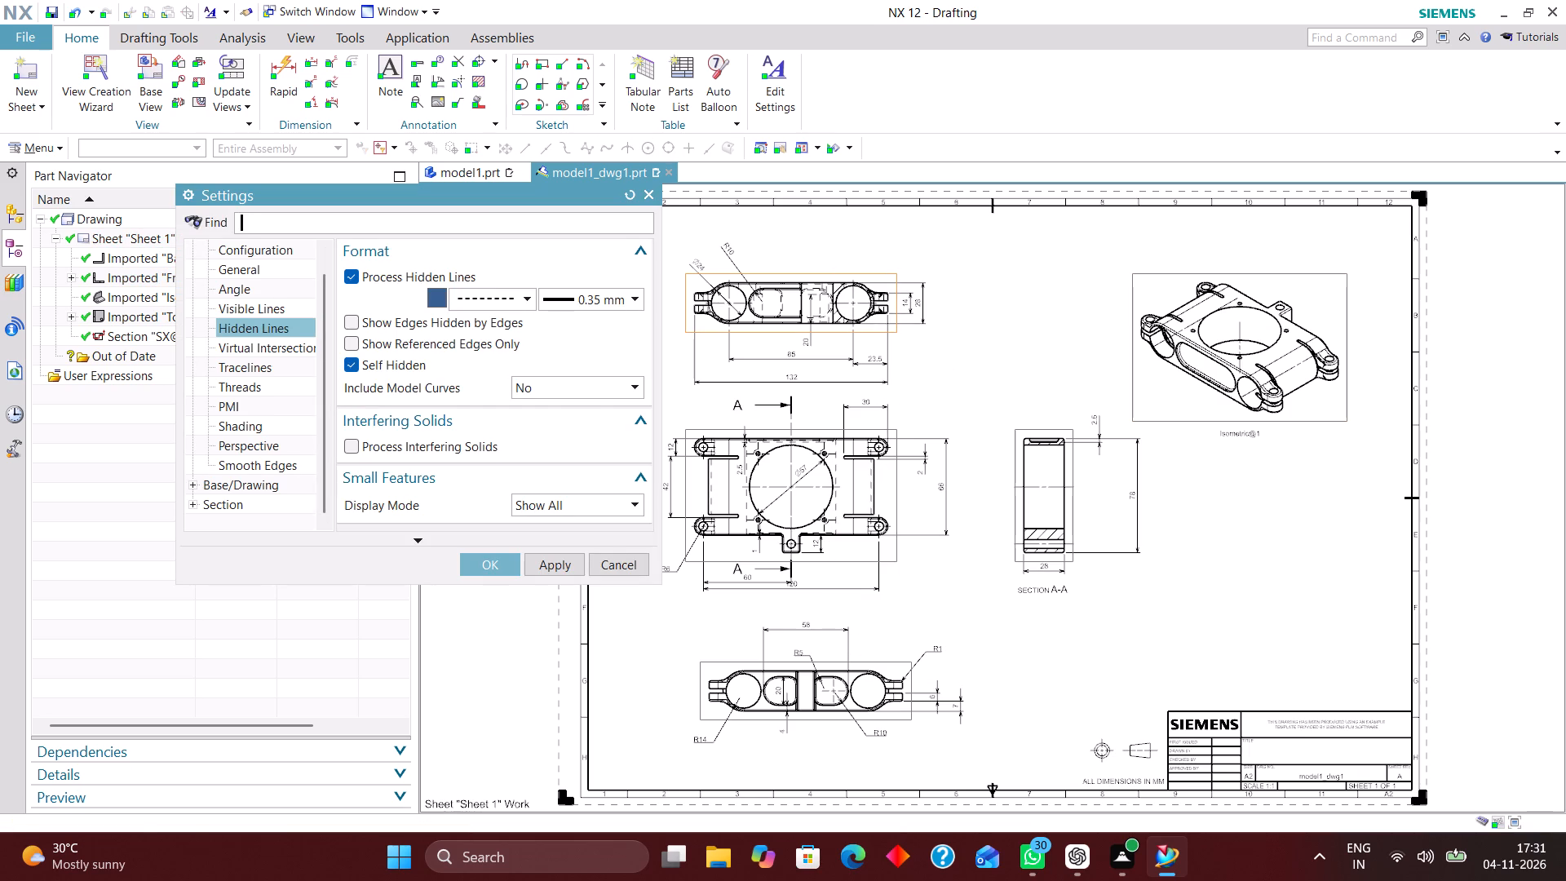
click(250, 484)
click(436, 268)
click(568, 365)
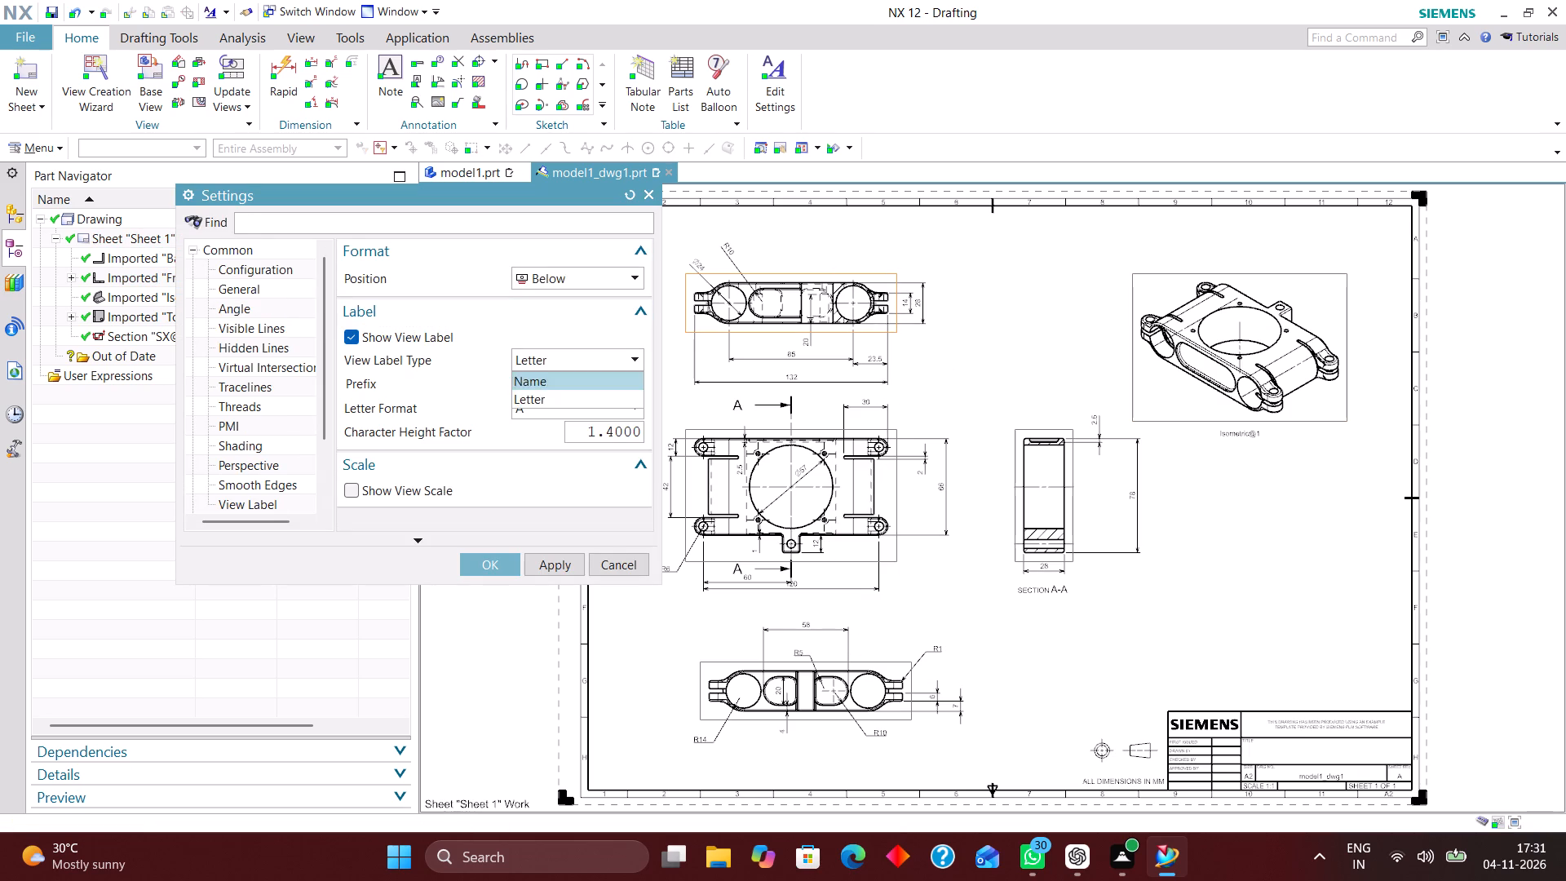
click(561, 375)
click(495, 563)
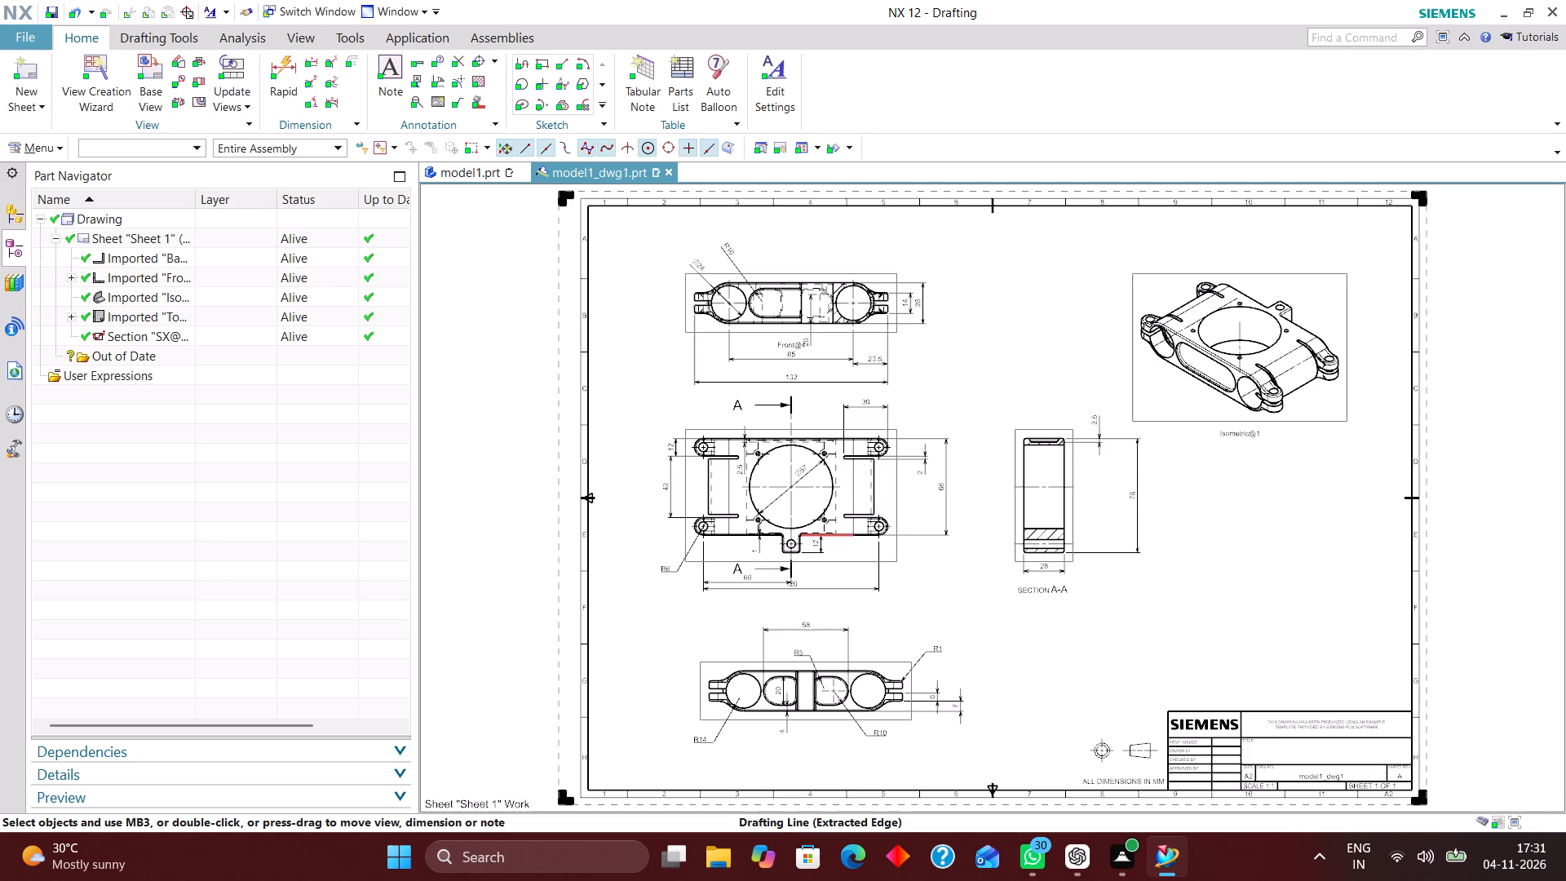
Show a view label below the middle top view with the label type set to Name.
right_click(847, 565)
click(944, 199)
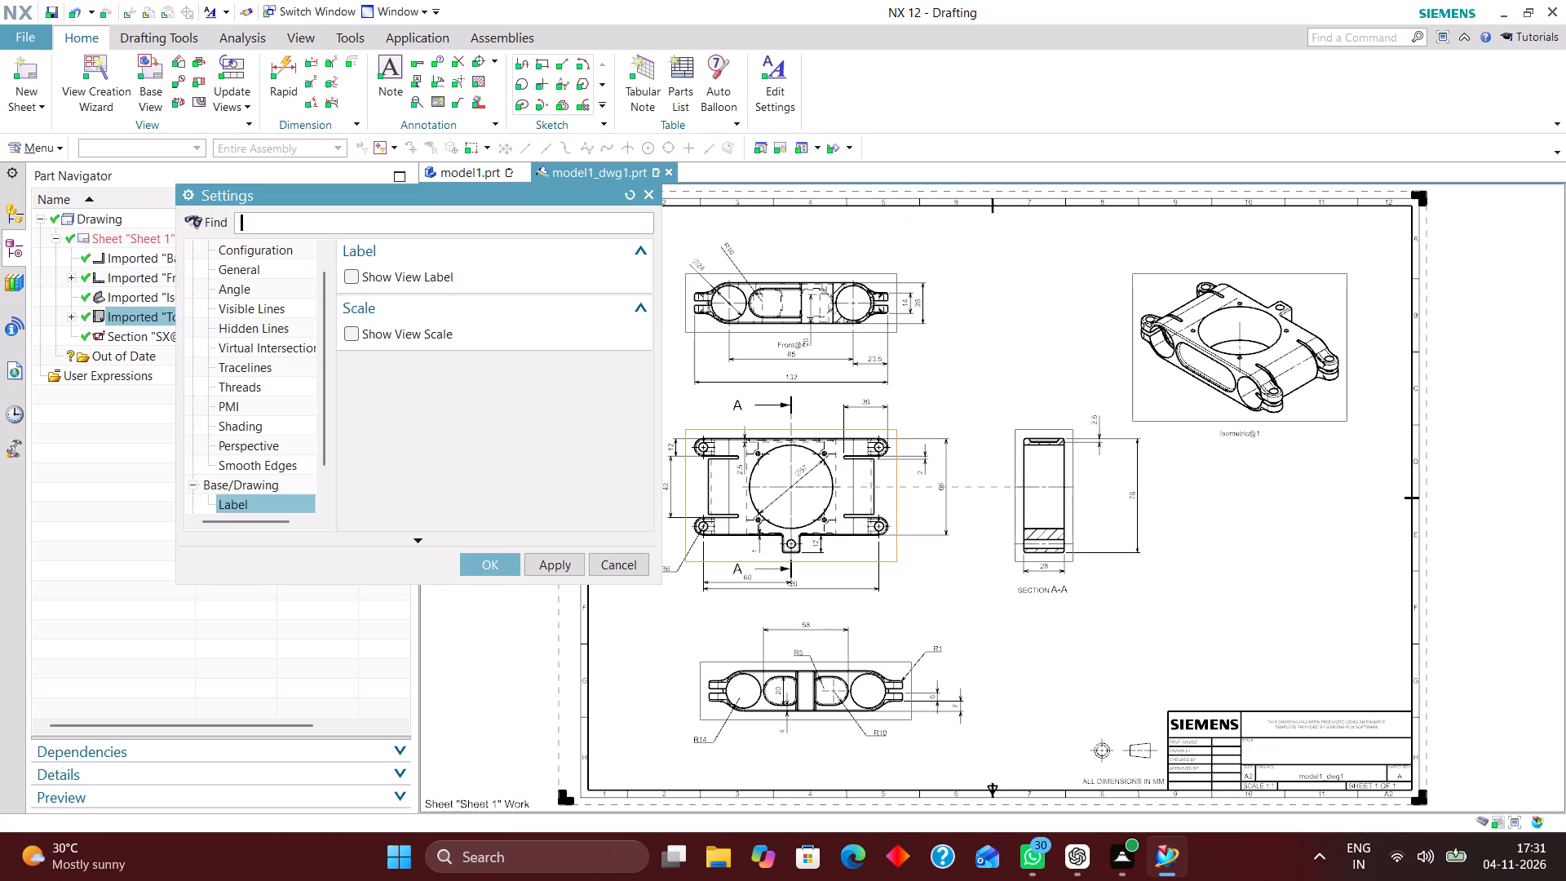
click(353, 272)
click(586, 360)
click(575, 378)
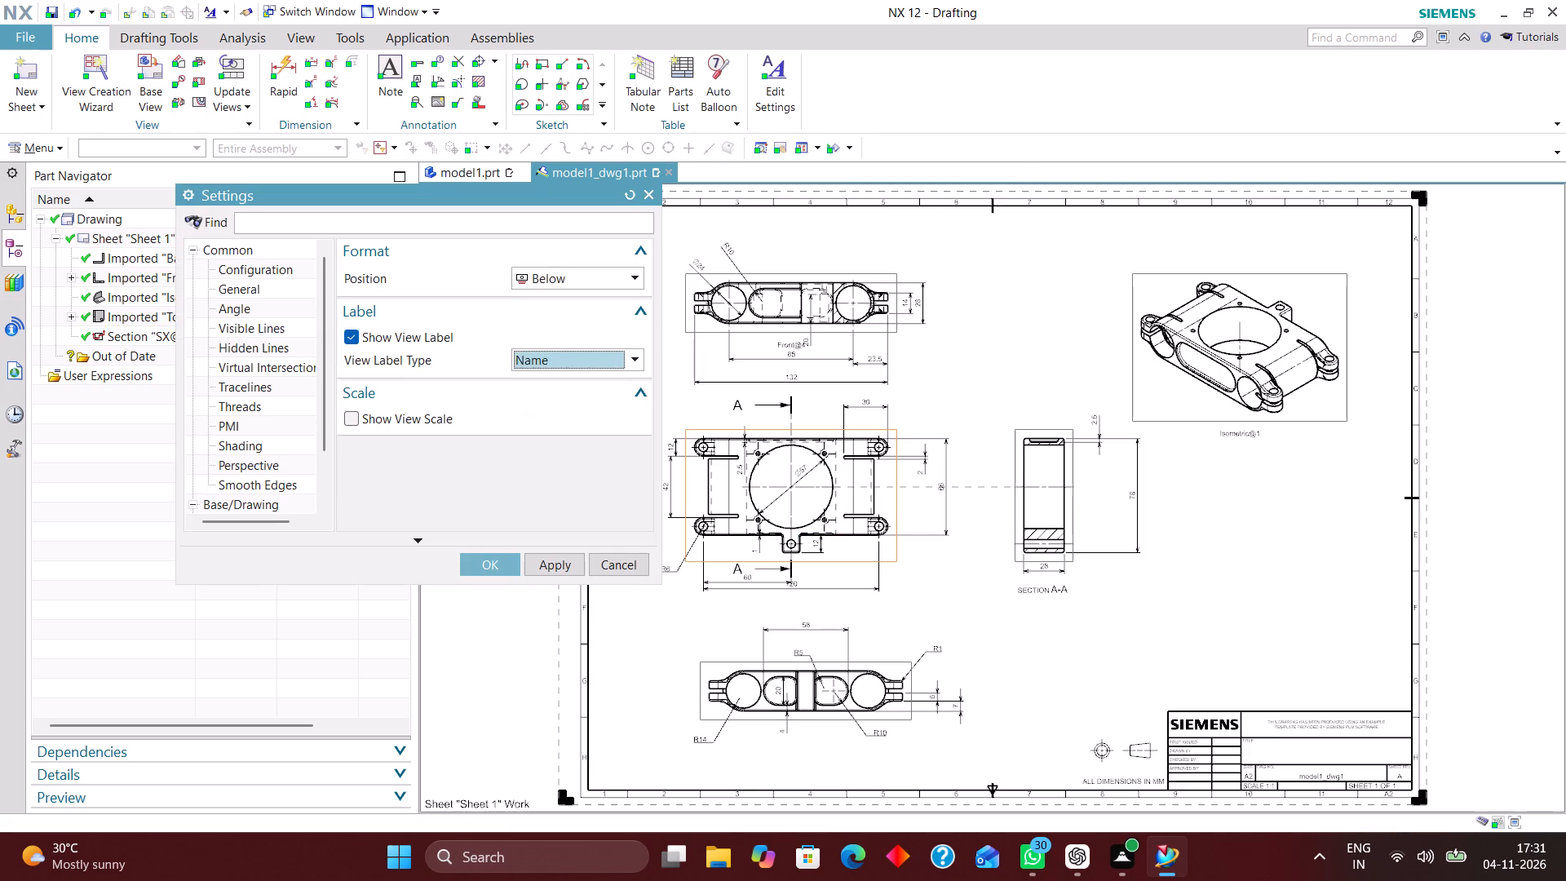
click(493, 566)
Show a view label below the lower back view with the label type set to Name.
scroll(832, 774, up, 3)
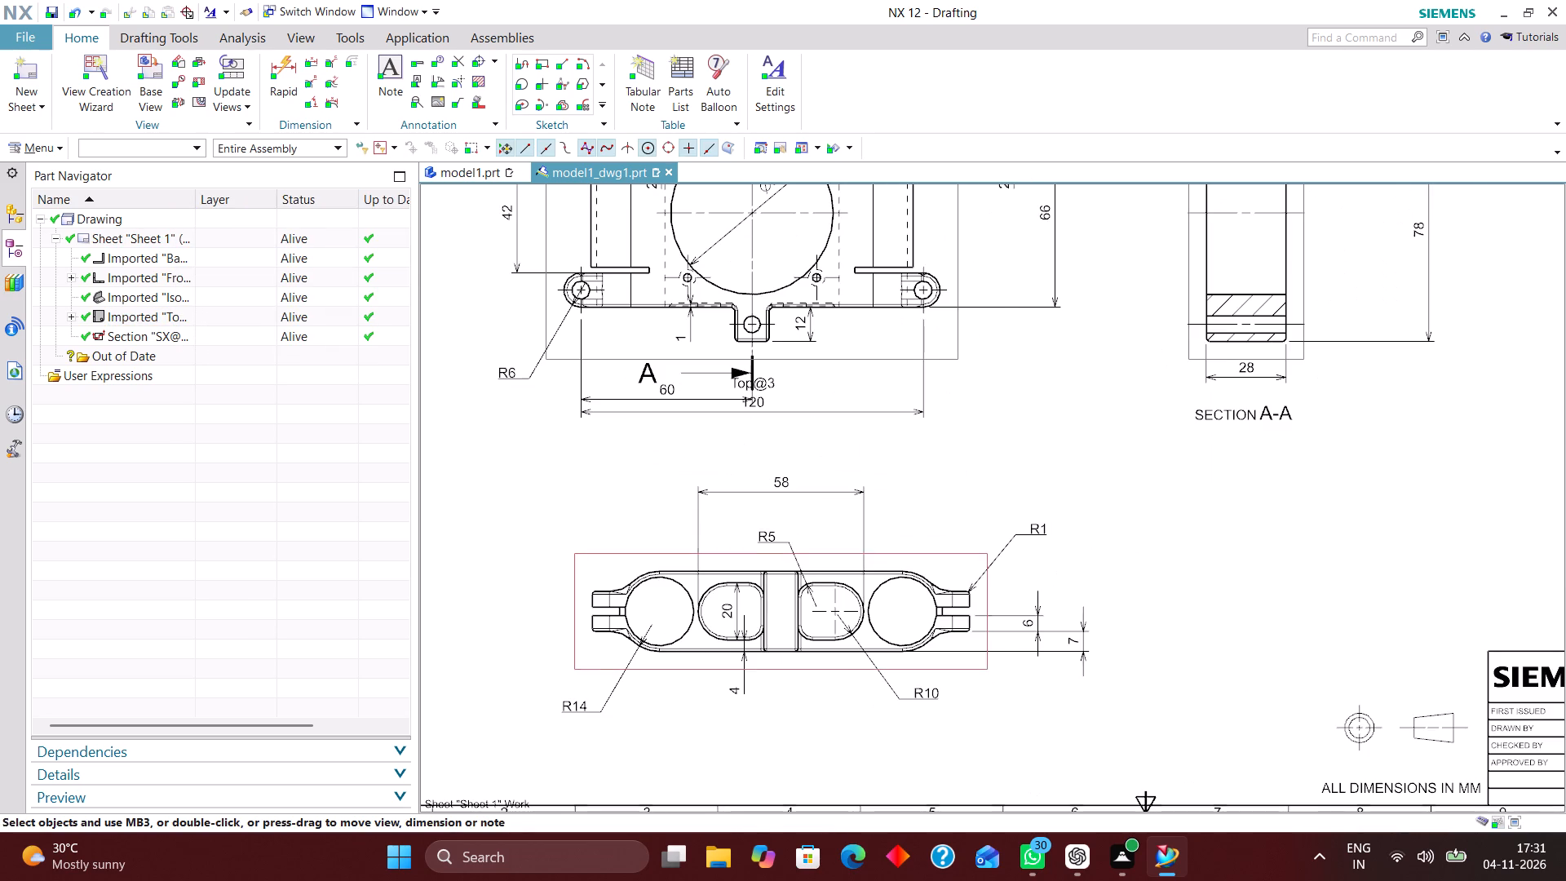
right_click(821, 668)
click(869, 304)
click(350, 273)
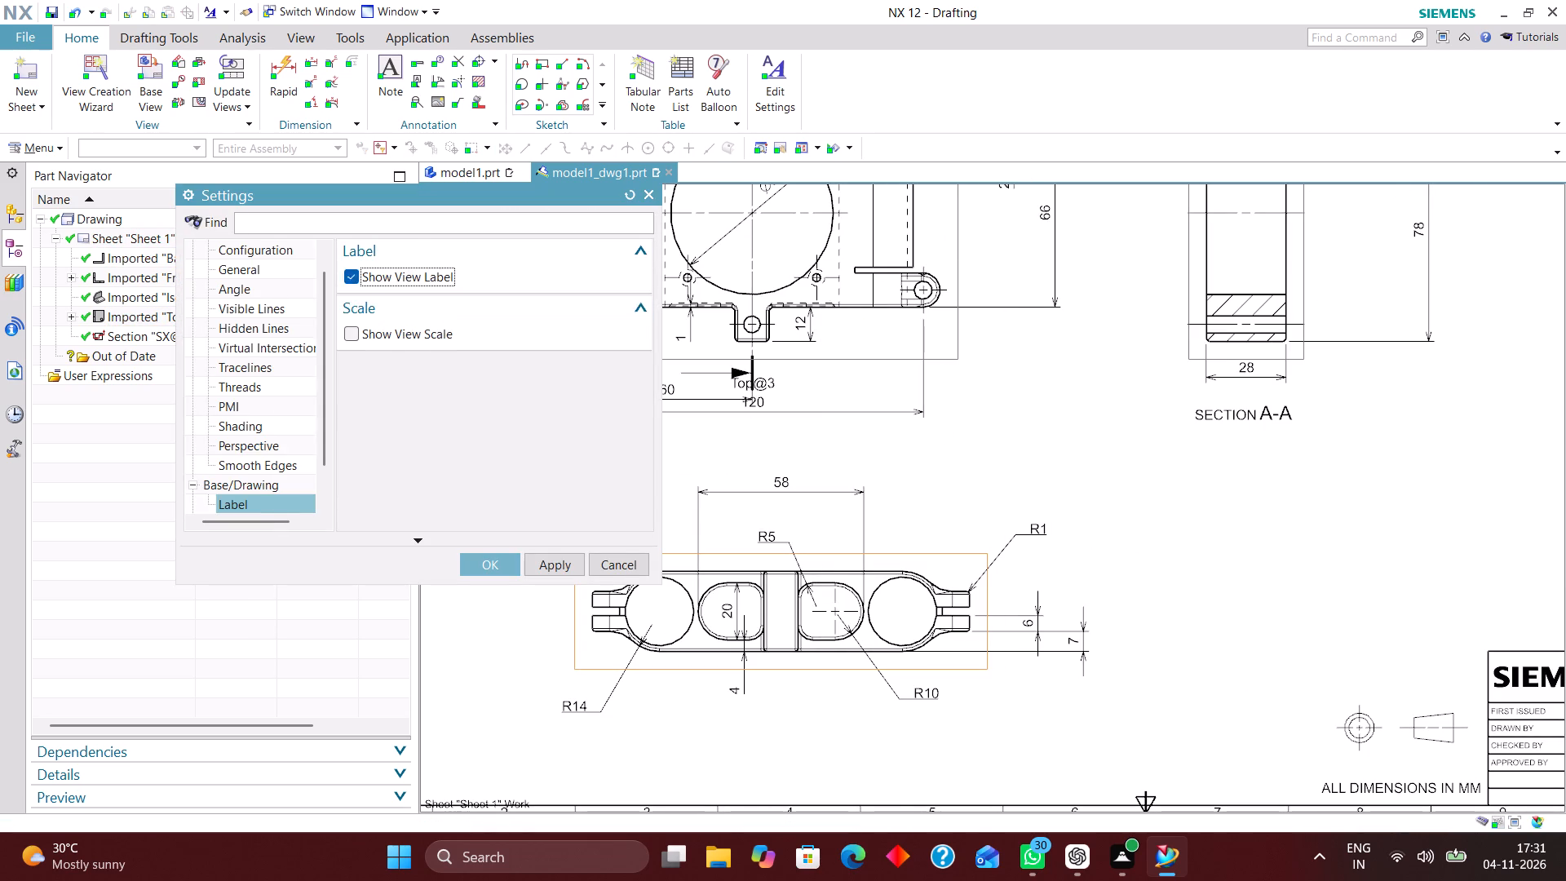
click(586, 361)
click(574, 381)
click(493, 558)
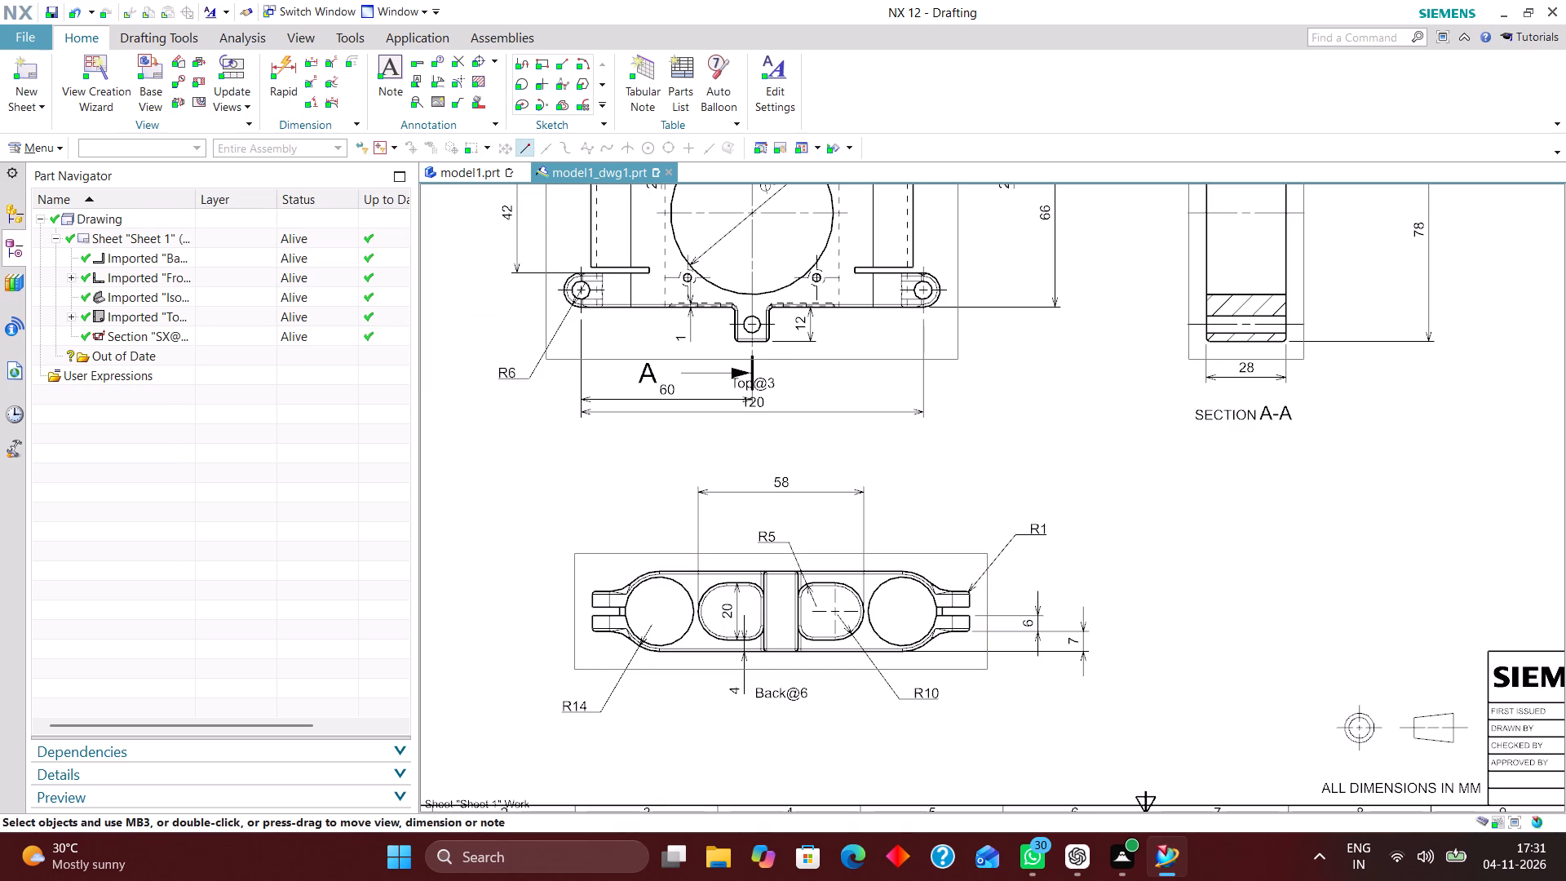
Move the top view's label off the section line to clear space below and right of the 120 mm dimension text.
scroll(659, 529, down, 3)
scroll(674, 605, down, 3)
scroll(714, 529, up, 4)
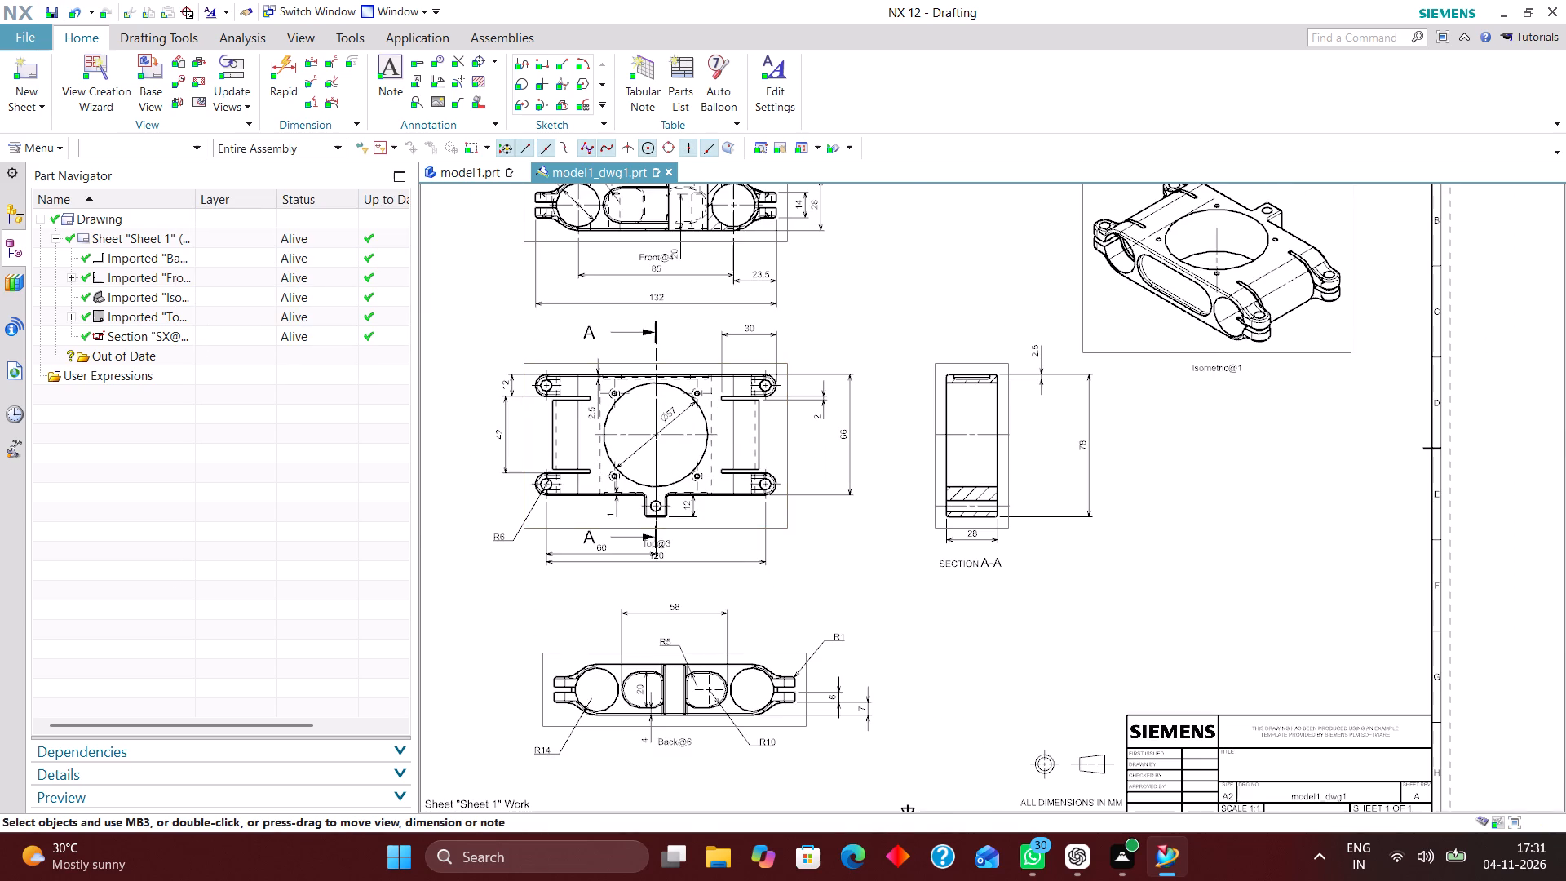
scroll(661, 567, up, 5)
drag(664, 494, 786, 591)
Move the 60 mm dimension up toward the middle view, above the lower section letter A.
scroll(851, 533, down, 2)
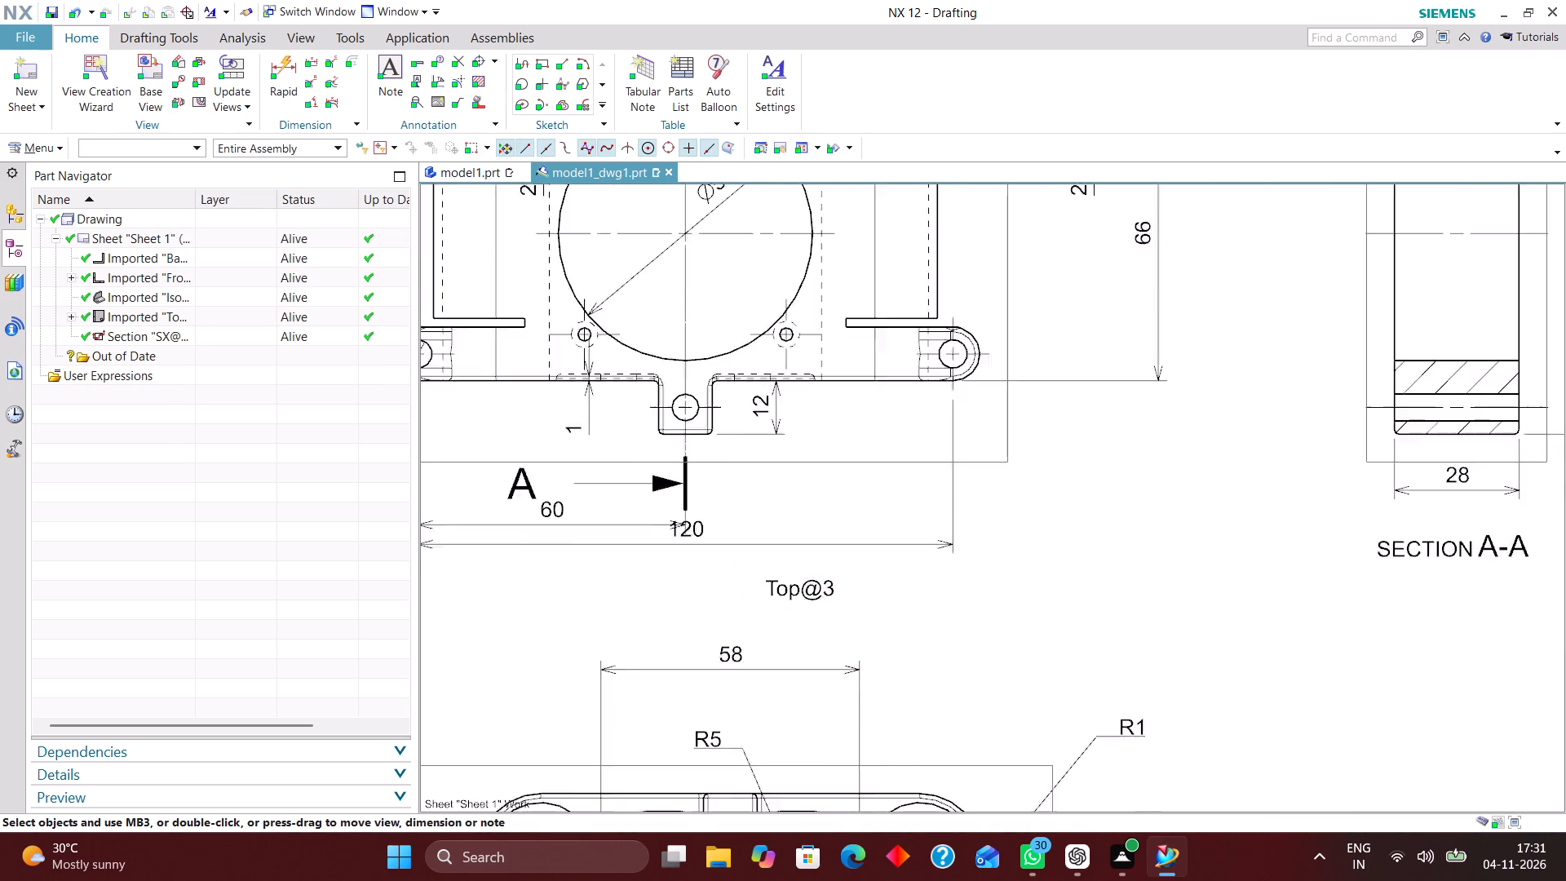
scroll(856, 538, down, 1)
scroll(673, 518, up, 4)
drag(644, 538, 652, 387)
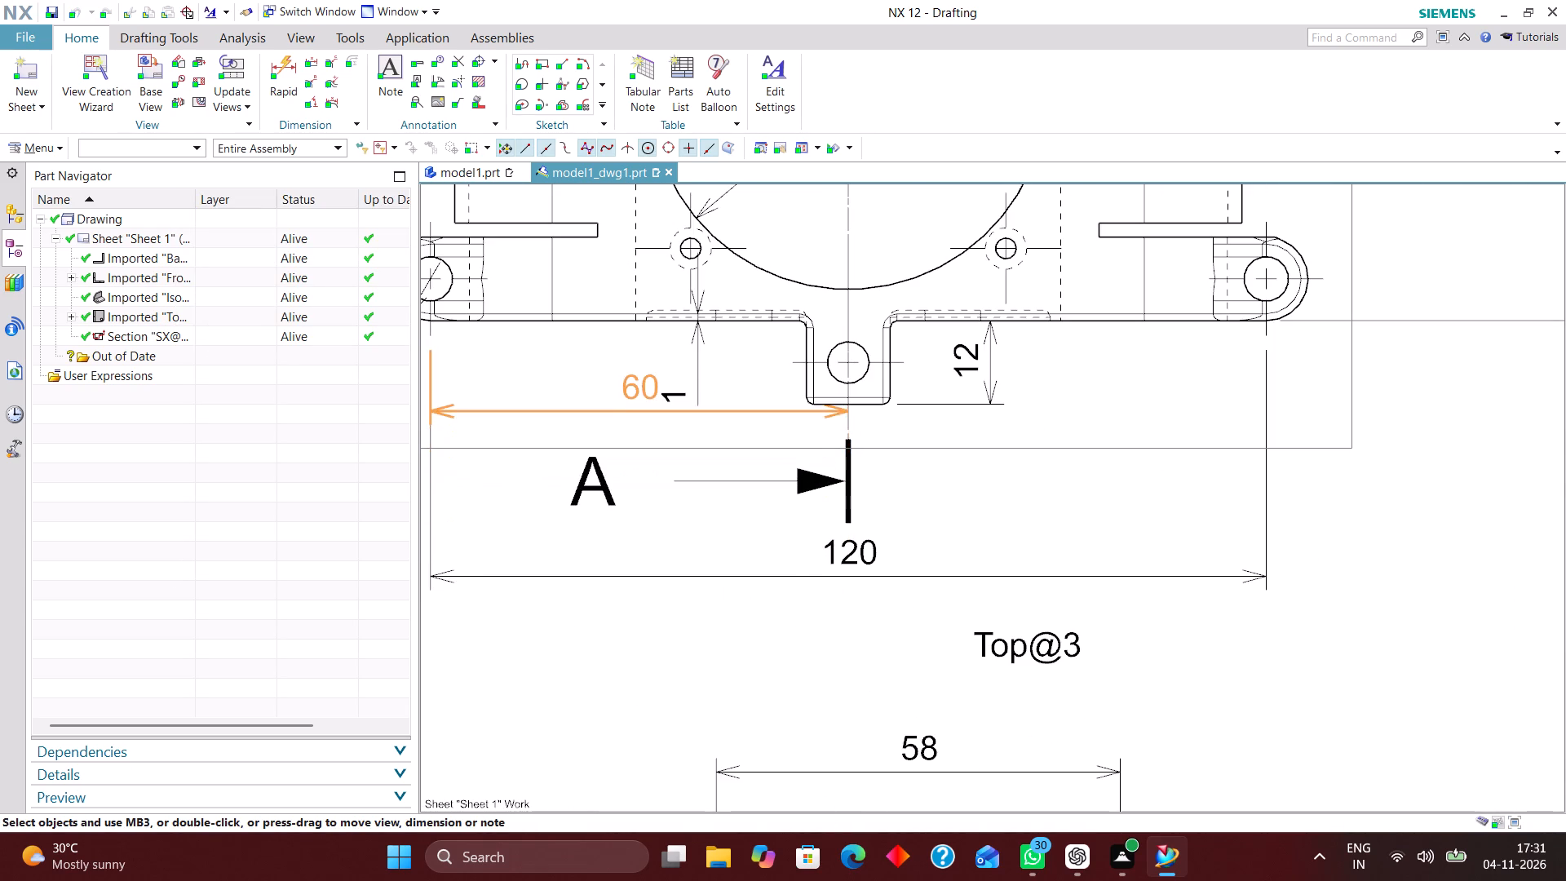
drag(652, 387, 651, 394)
Move the top view's label to a centered position just beneath the 120 mm dimension.
scroll(852, 535, down, 4)
scroll(852, 595, up, 3)
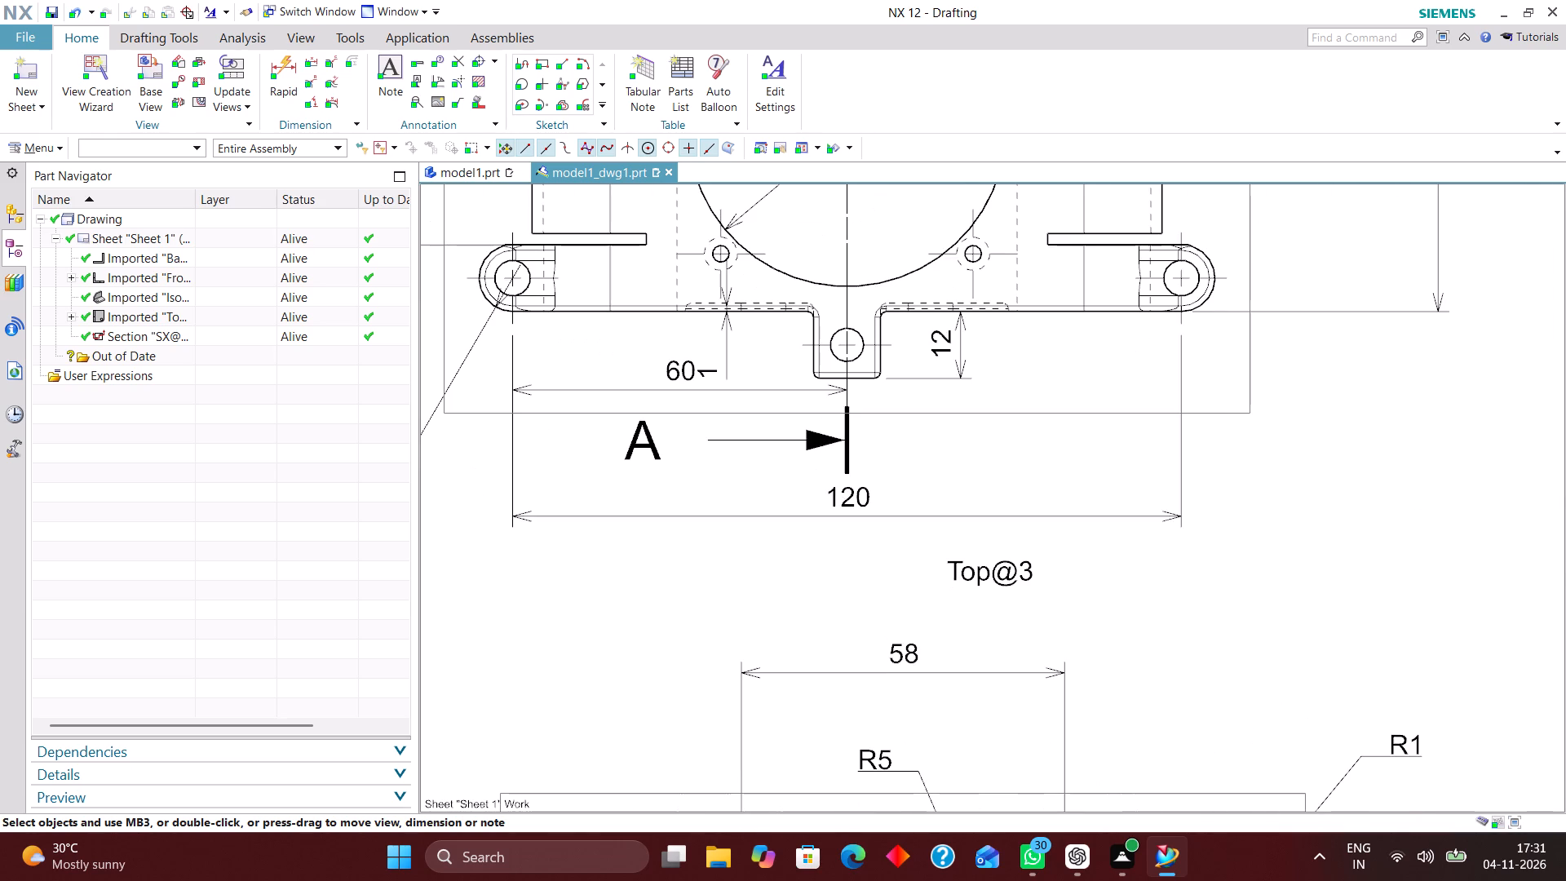
scroll(739, 489, down, 3)
drag(875, 540, 797, 521)
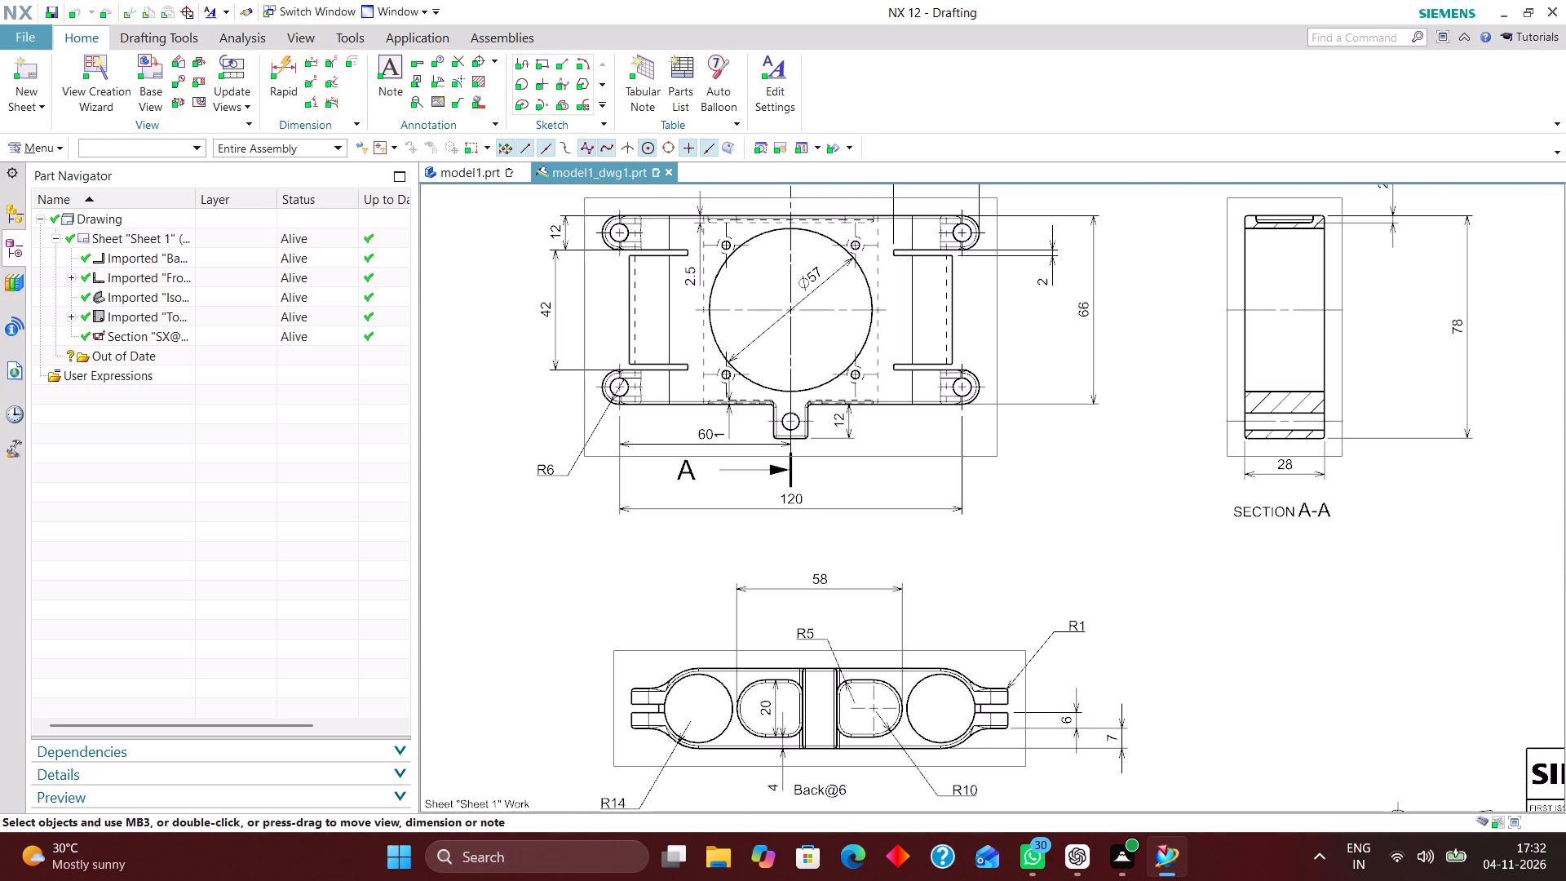
scroll(785, 572, down, 3)
scroll(832, 609, up, 4)
drag(768, 538, 753, 558)
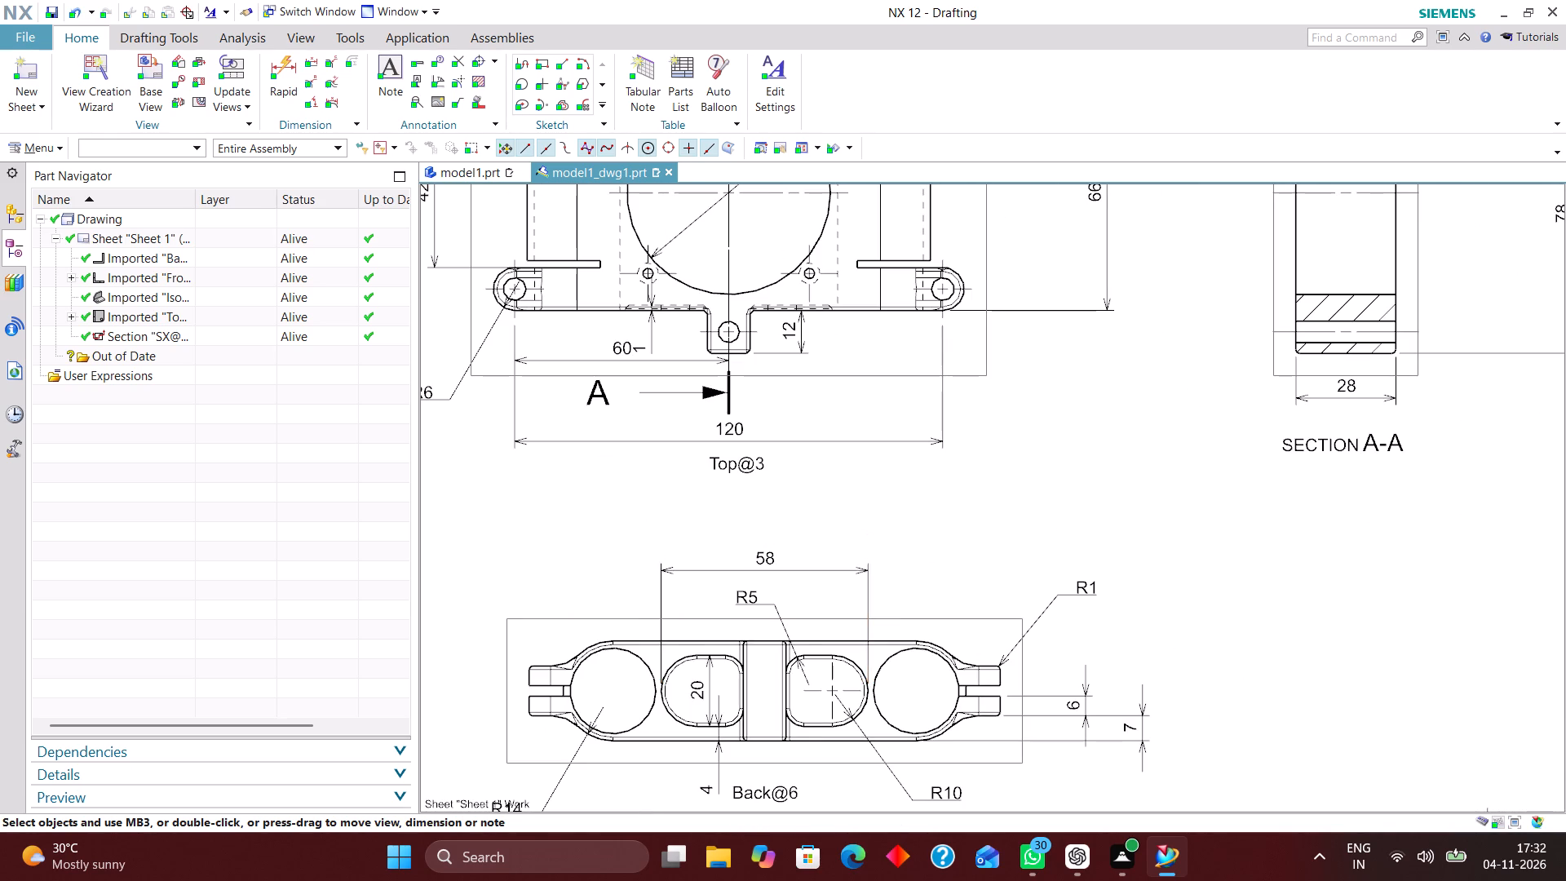
Change the section view's label type from Letter to Name, keeping the label below the view.
scroll(833, 582, down, 3)
scroll(1174, 569, down, 2)
scroll(1254, 494, up, 3)
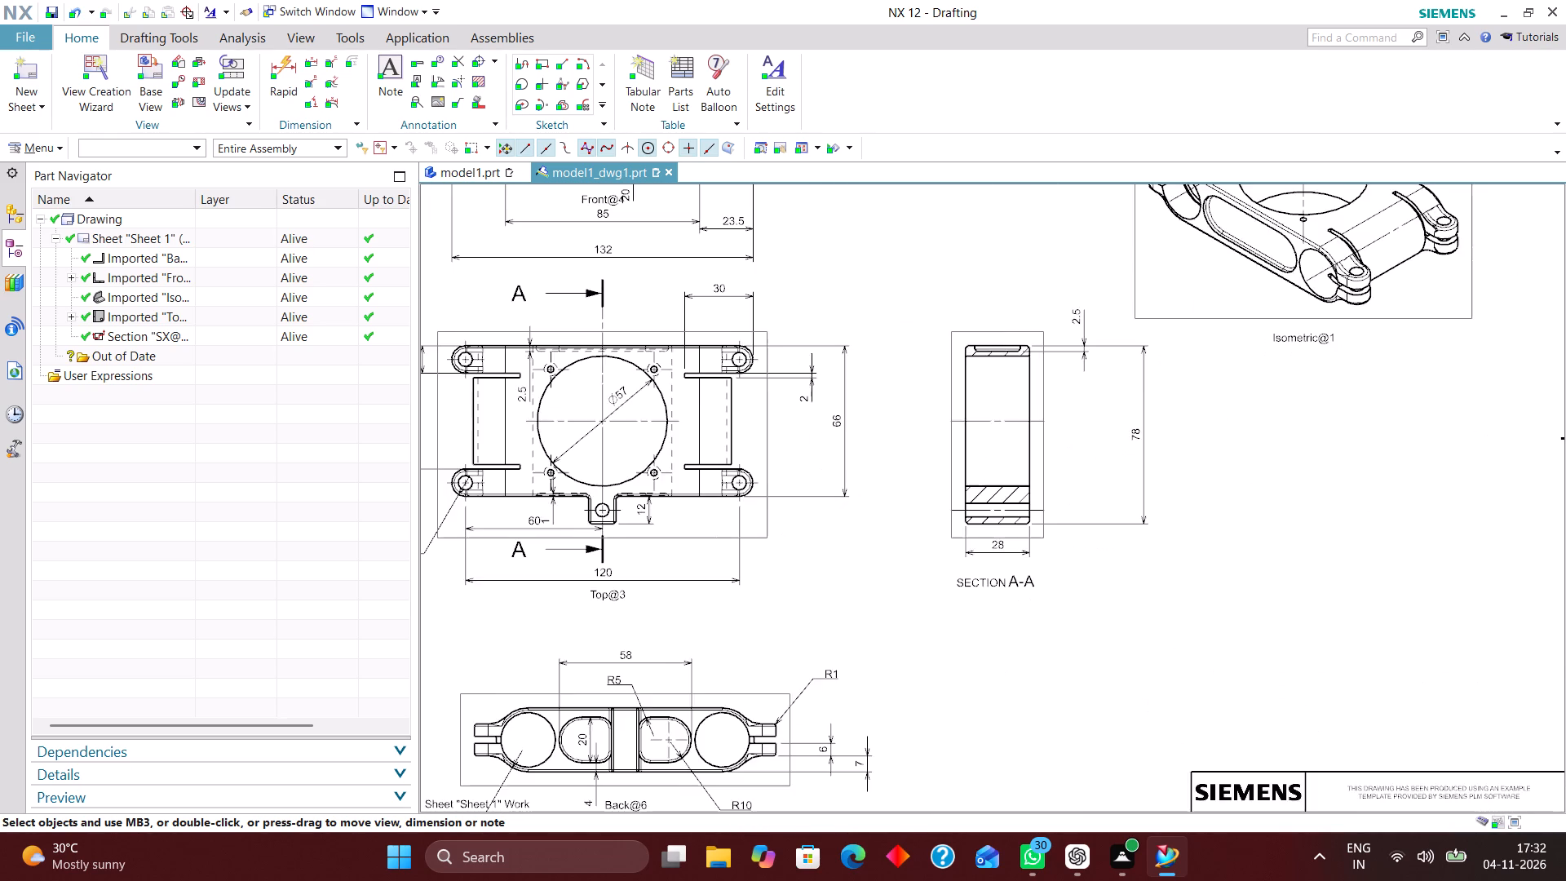
right_drag(1275, 489, 1139, 703)
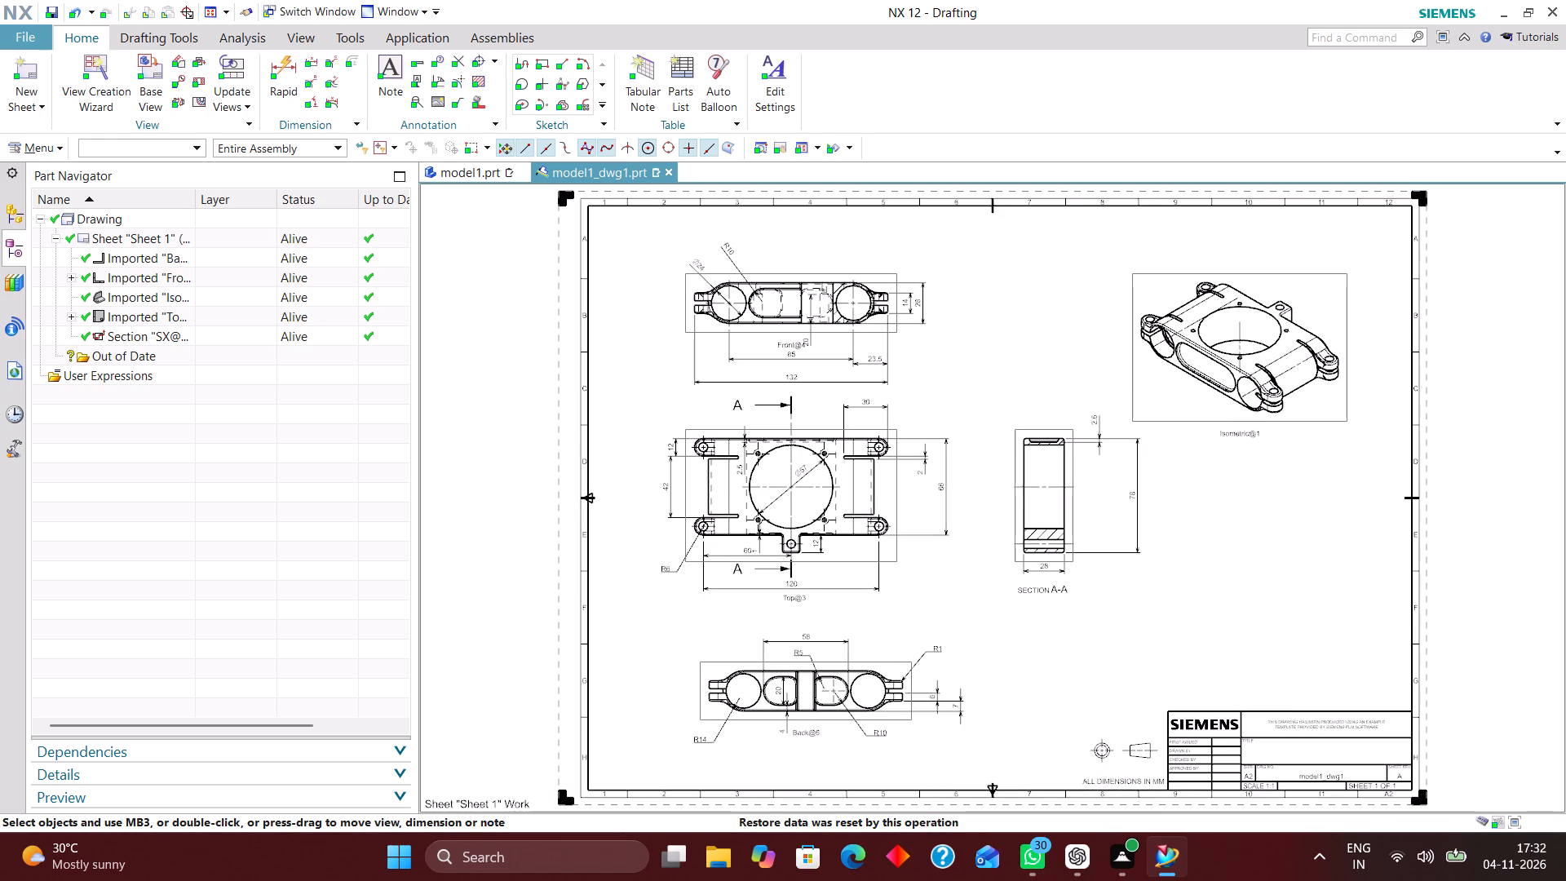
scroll(1082, 603, up, 2)
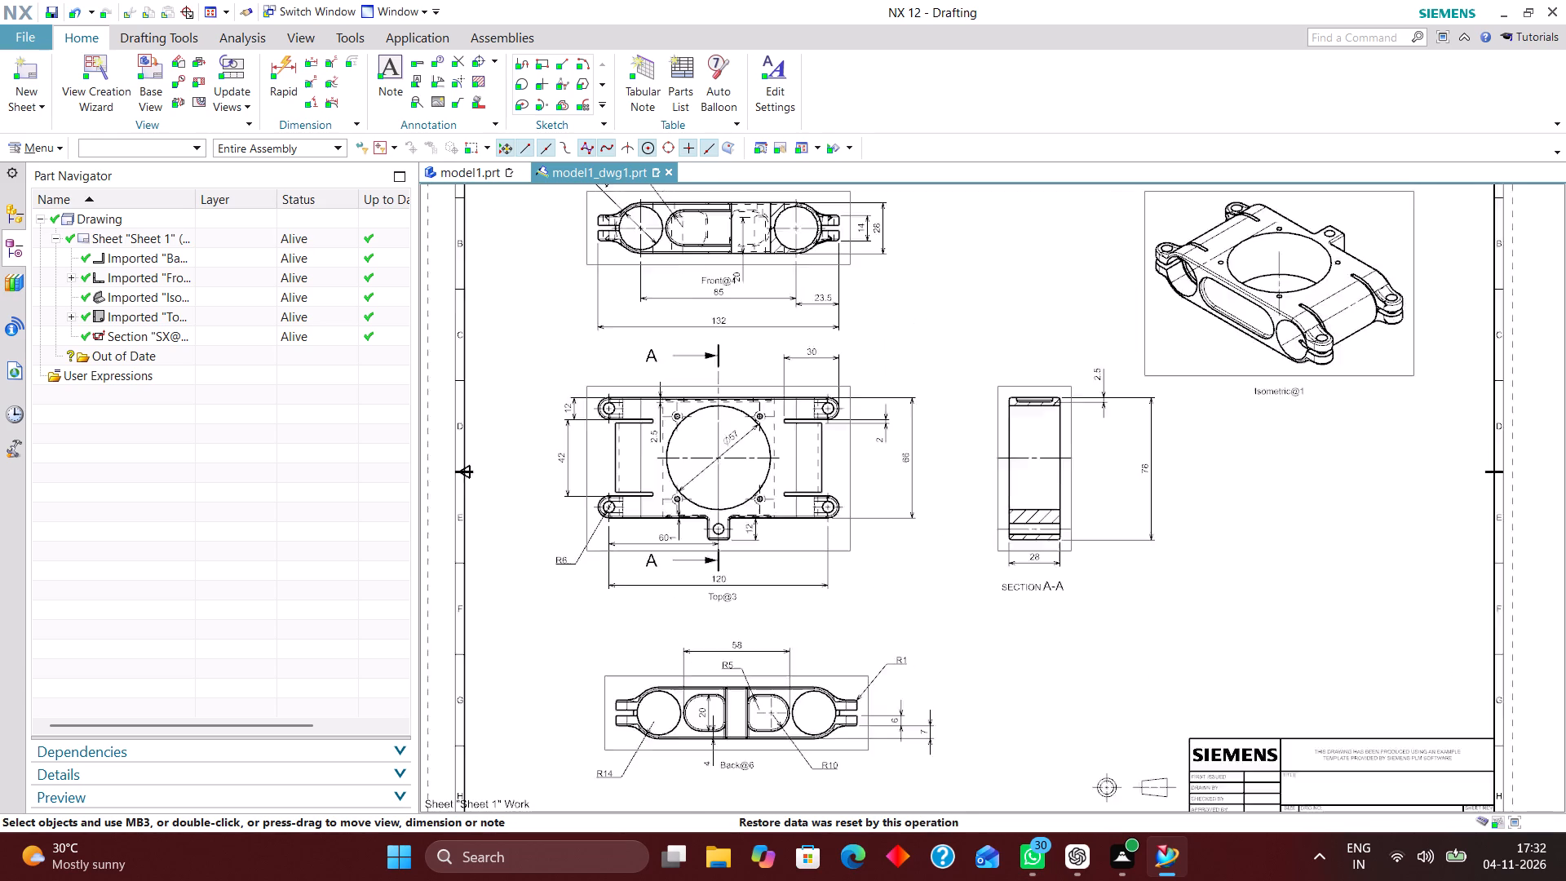
scroll(1082, 603, up, 2)
right_click(1055, 506)
click(1148, 176)
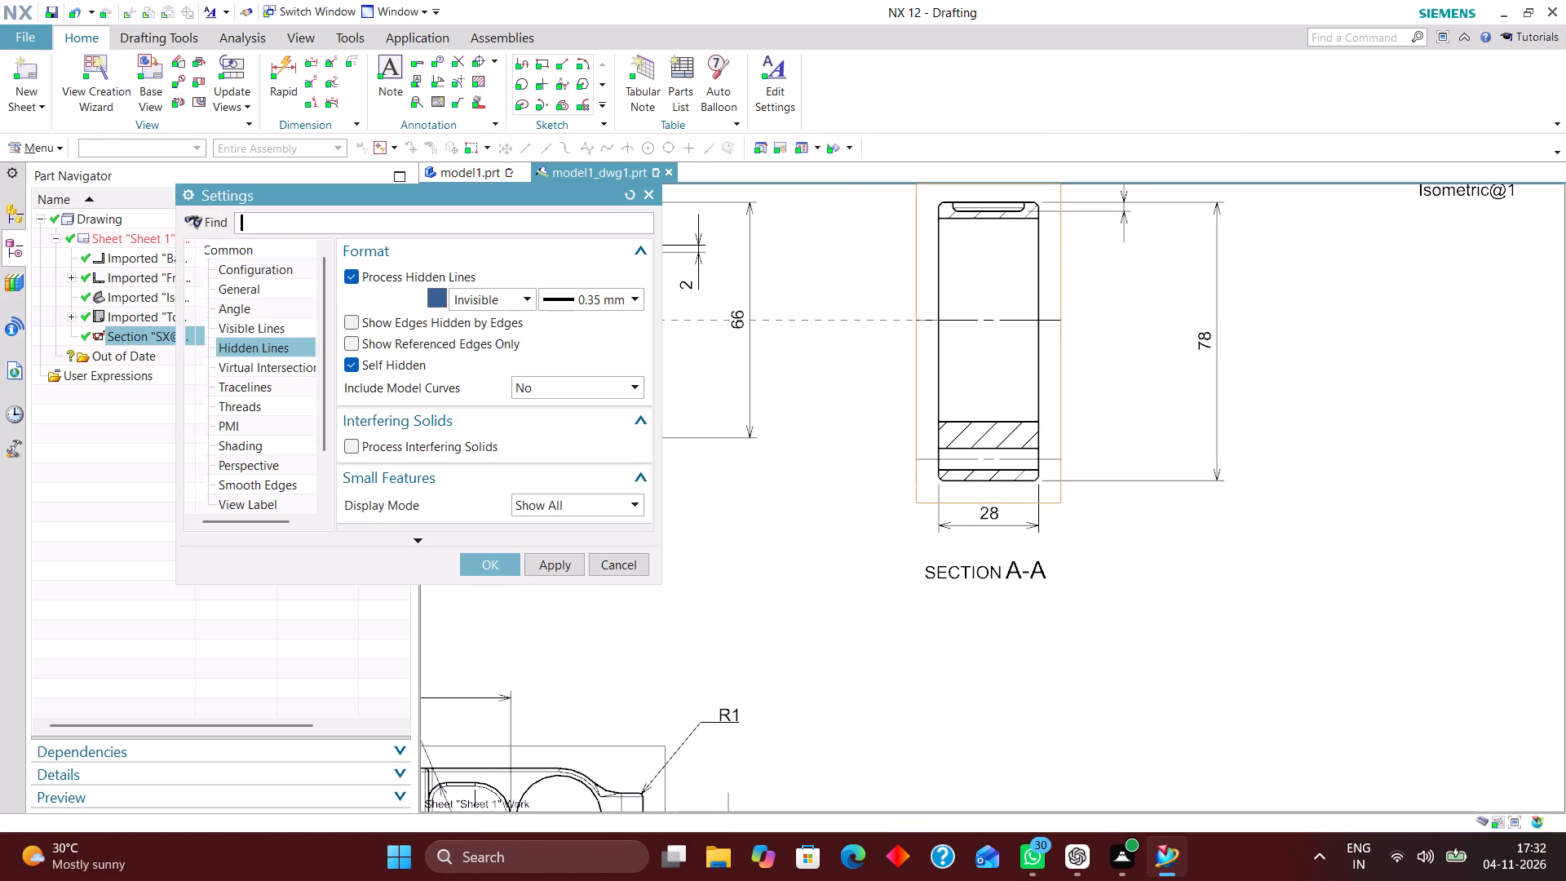
scroll(262, 397, down, 4)
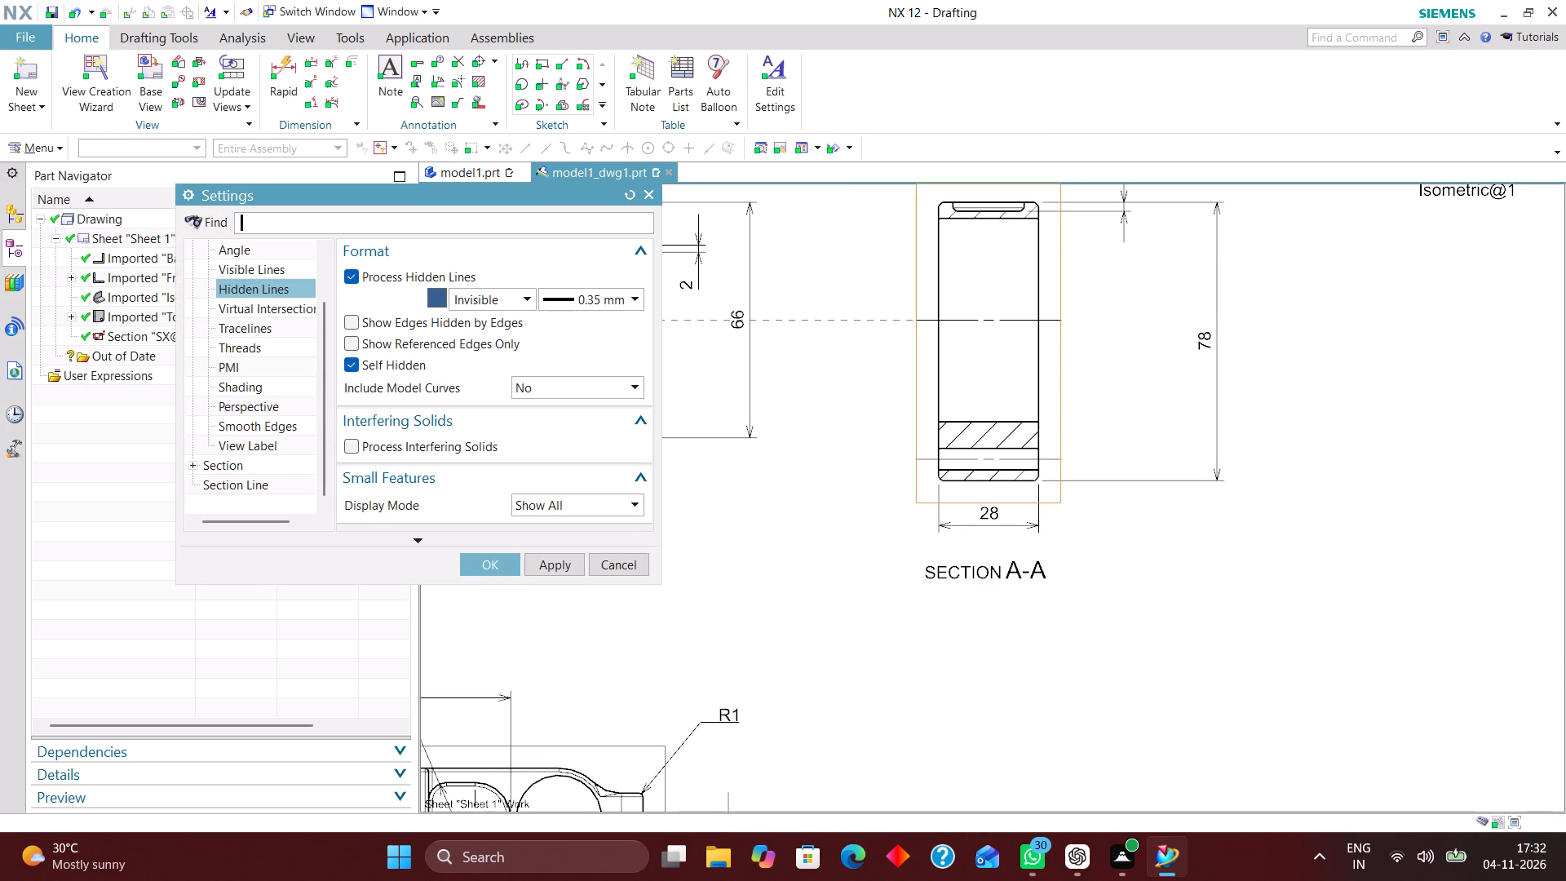
click(271, 446)
click(261, 464)
scroll(277, 489, down, 4)
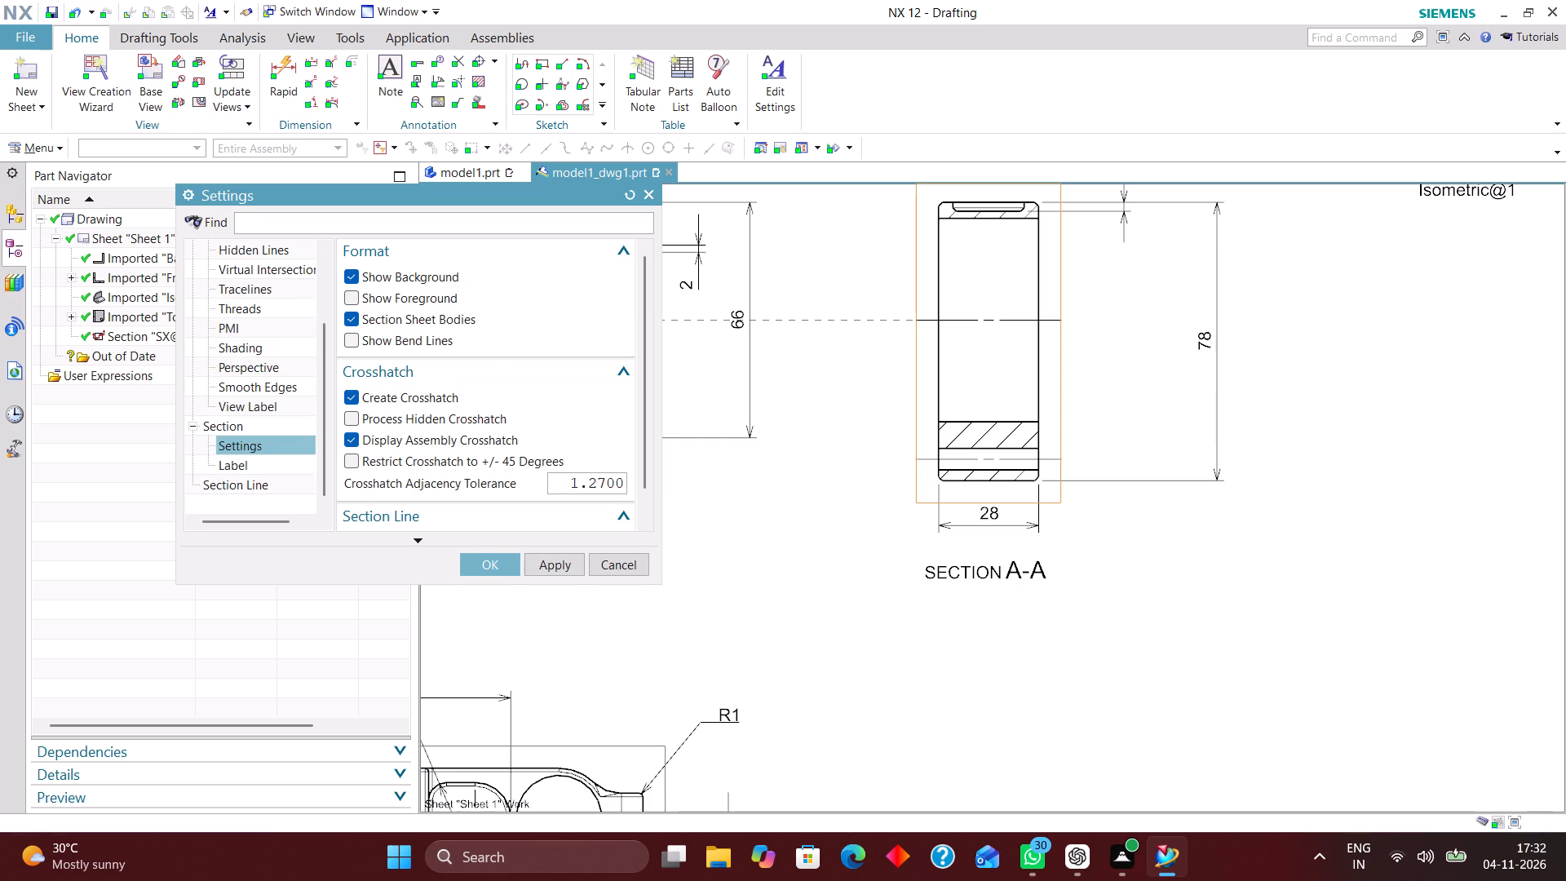
click(269, 460)
click(564, 359)
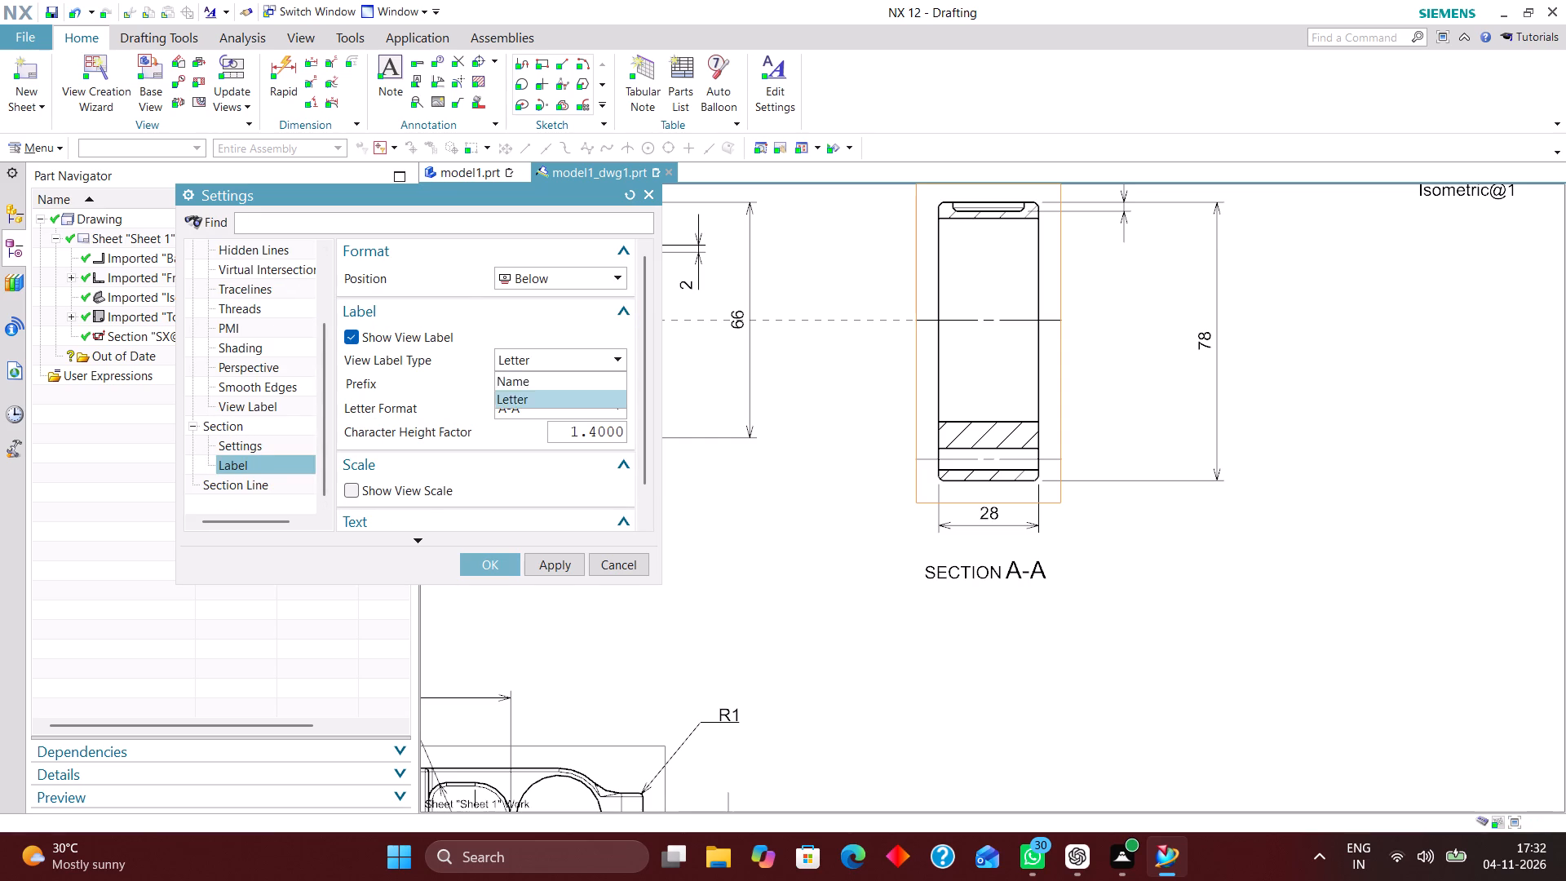
click(547, 386)
click(500, 561)
scroll(683, 524, down, 3)
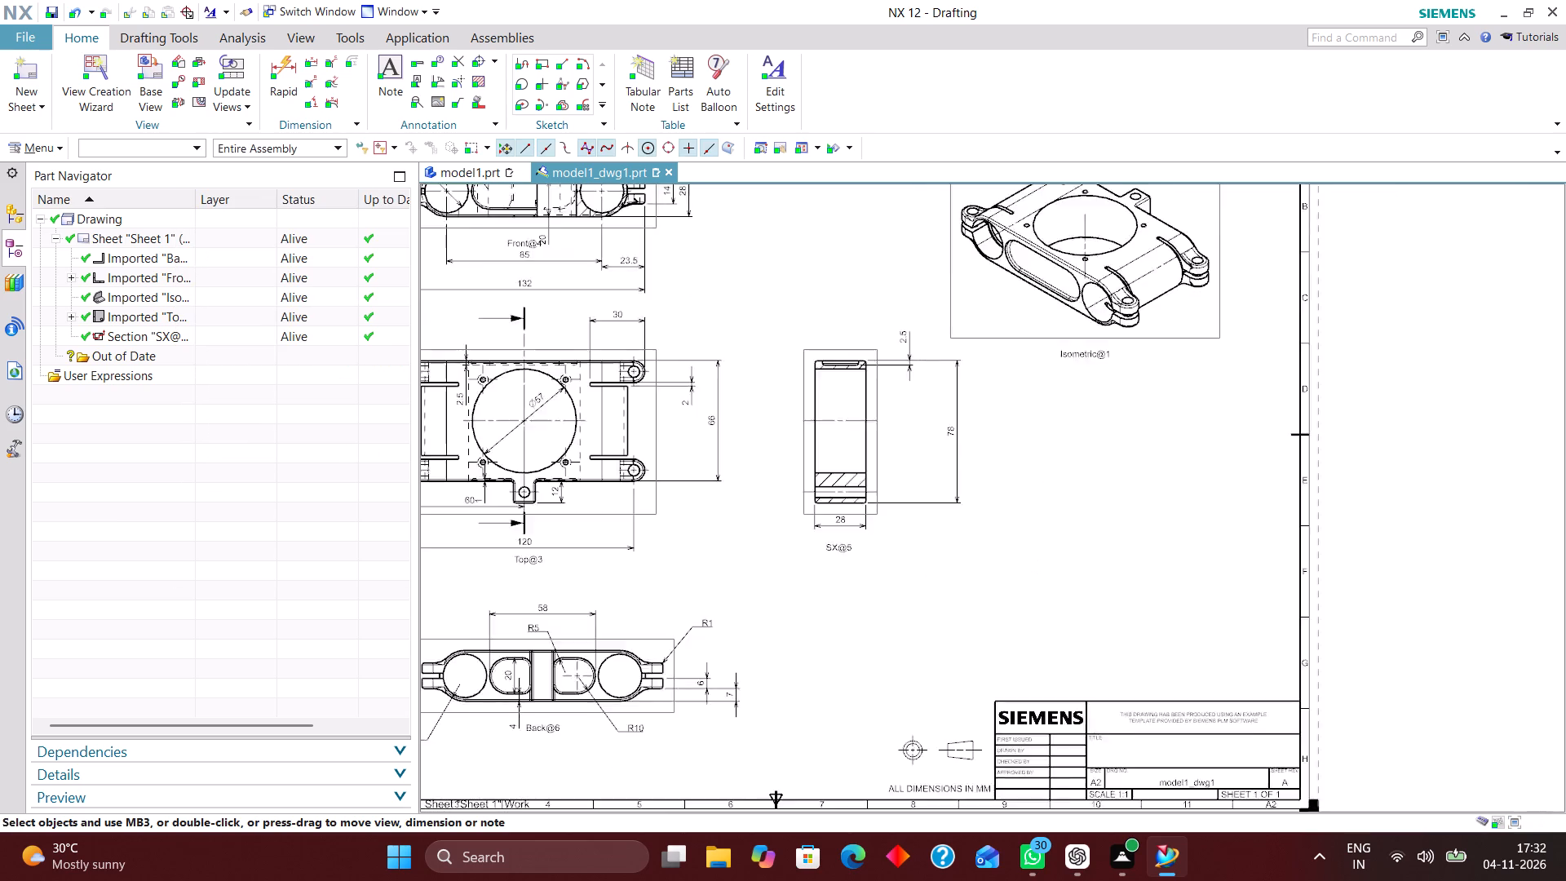
scroll(696, 532, up, 4)
right_drag(734, 483, 577, 737)
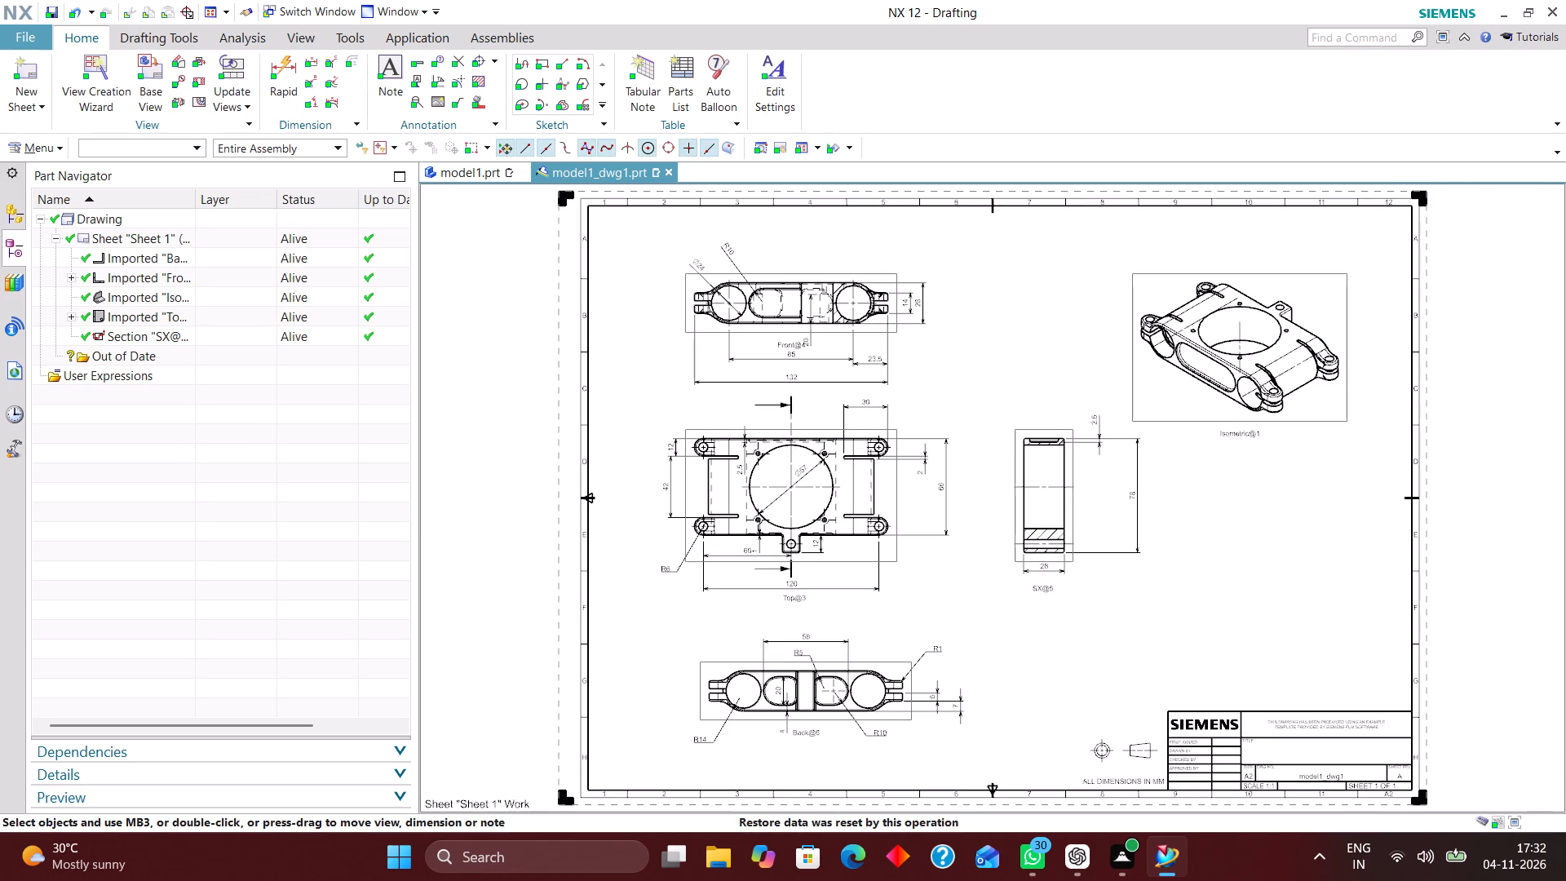
Rename the imported back view as BACK VIEW.
click(198, 255)
right_click(208, 258)
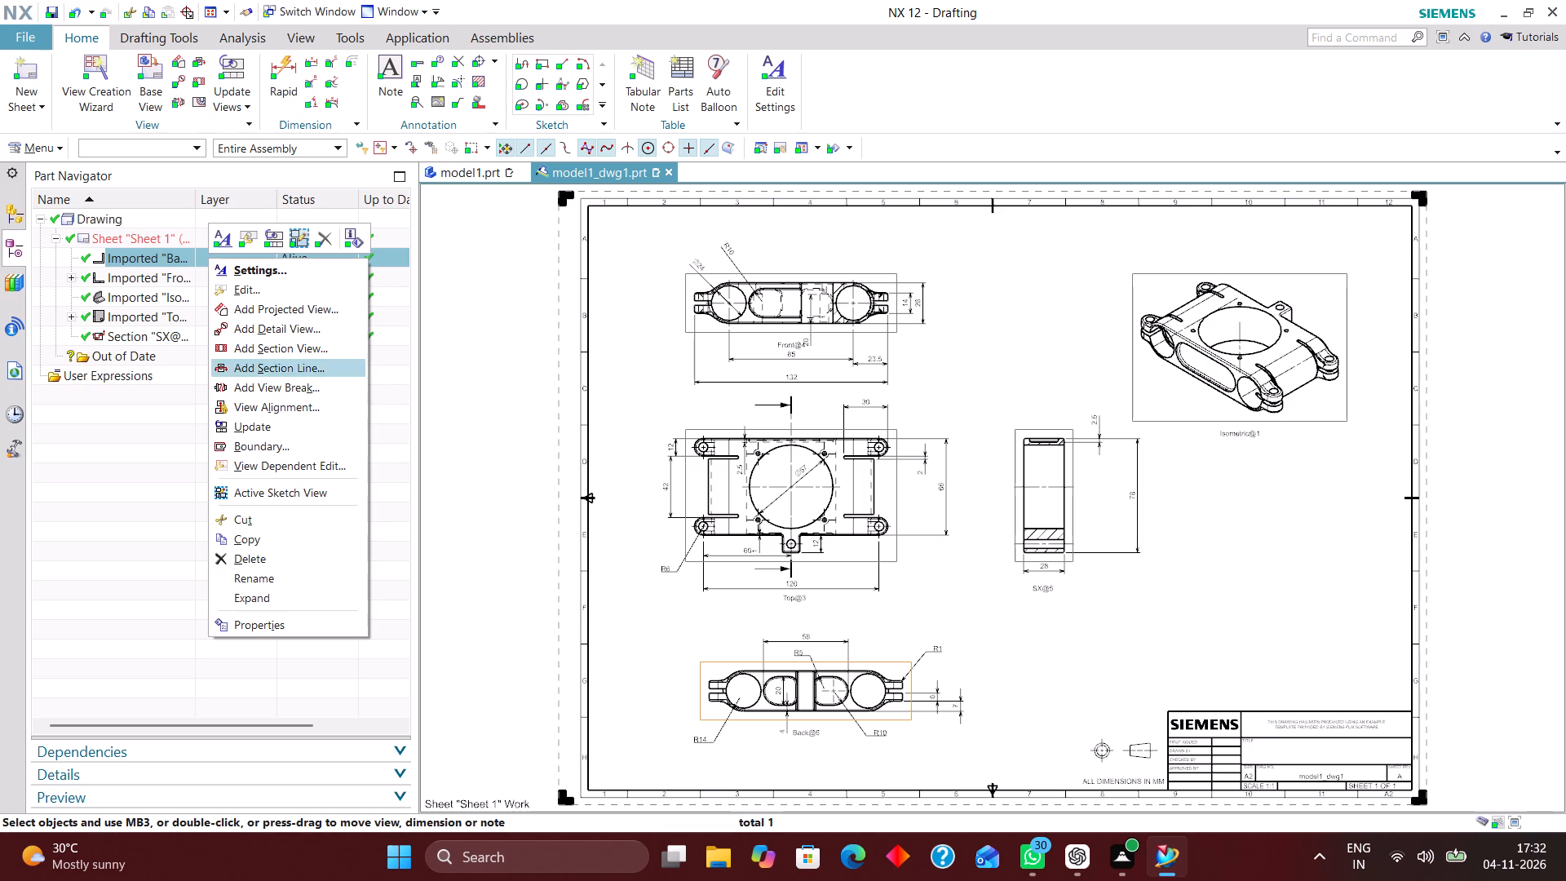
click(281, 581)
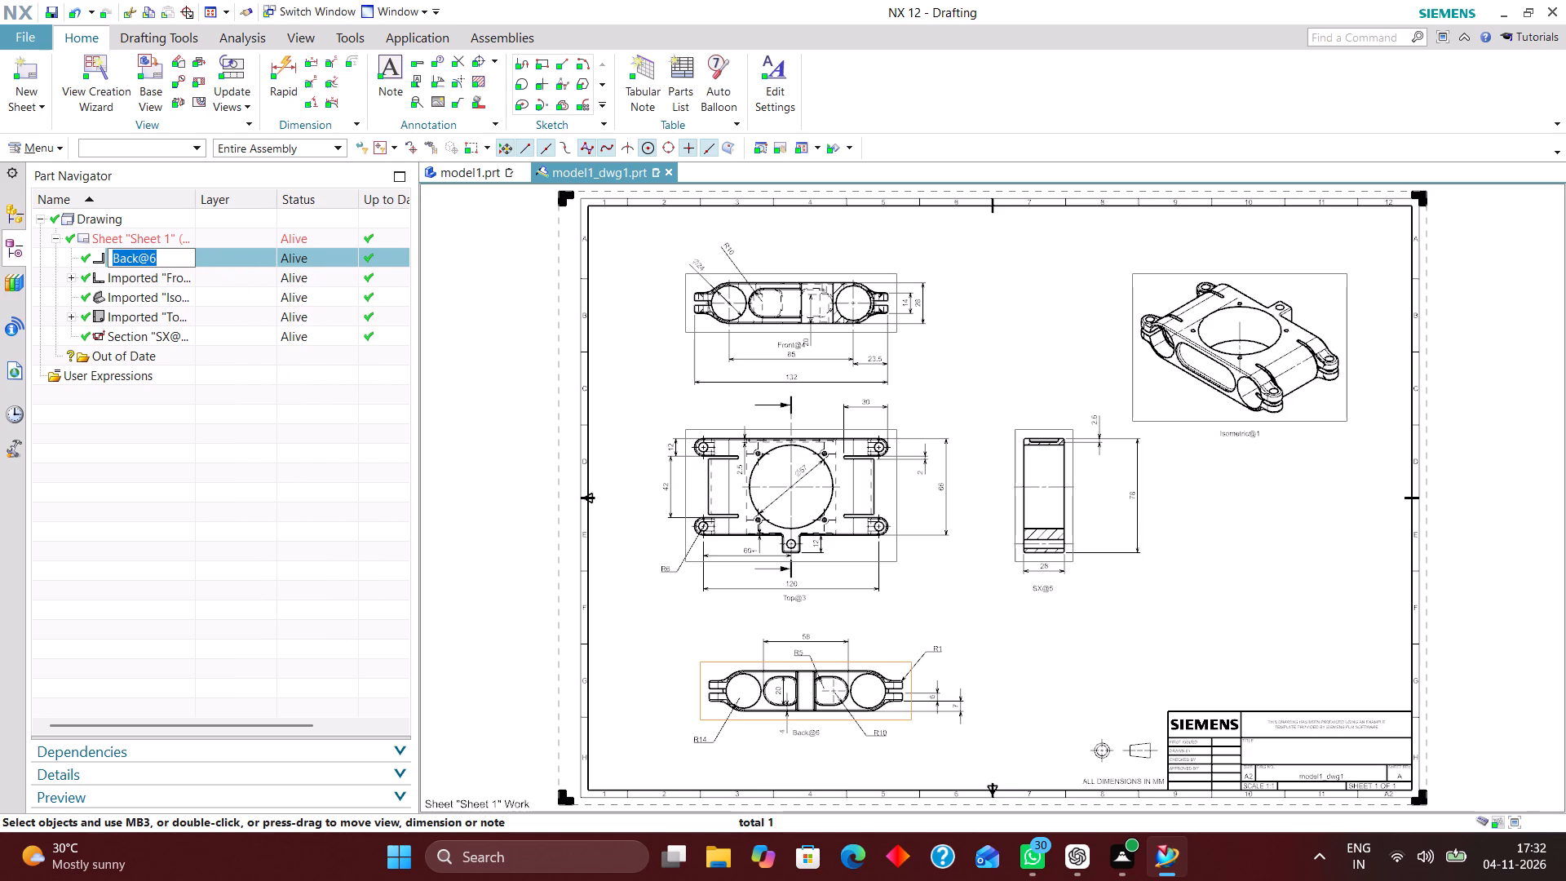
text(BACK VIEW)
key(Return)
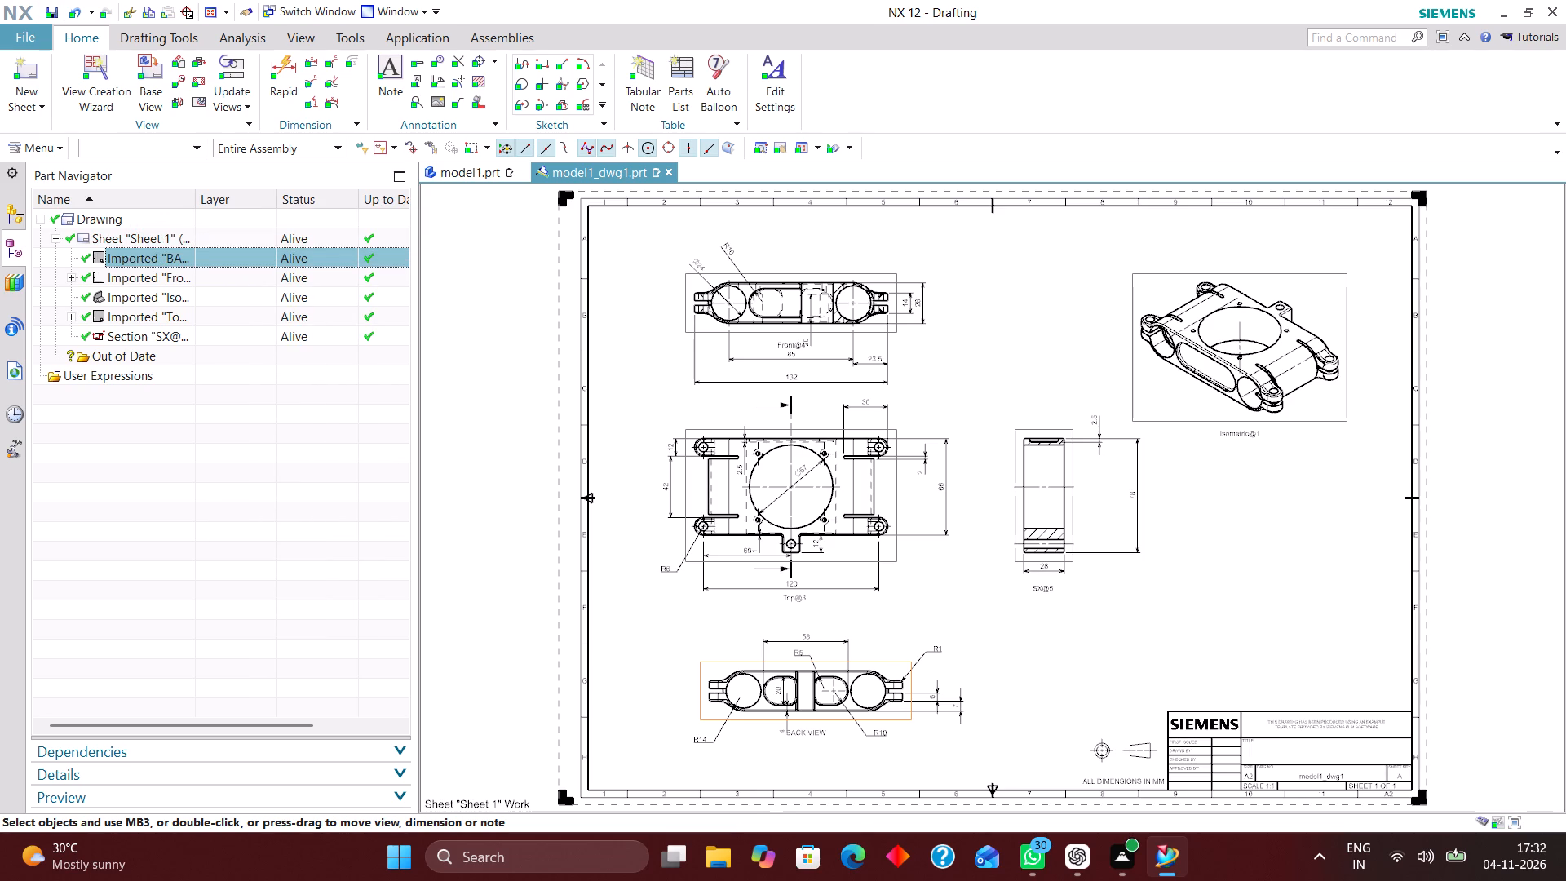
Rename the imported front view as FRONT VIEW.
click(230, 279)
right_click(231, 281)
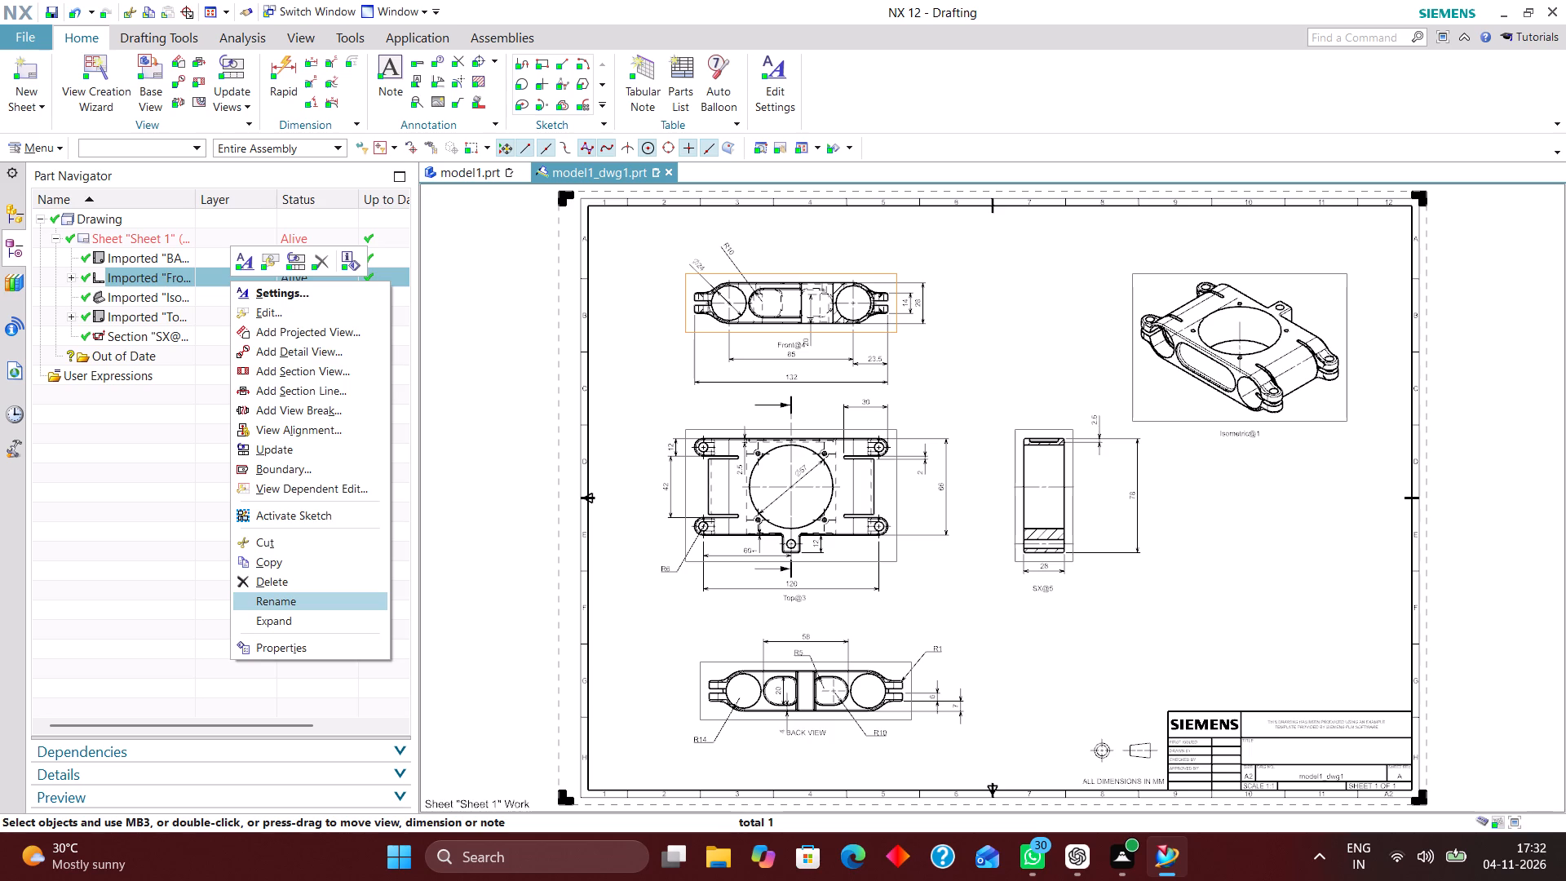
click(306, 603)
text(FRONT VIEW)
key(Return)
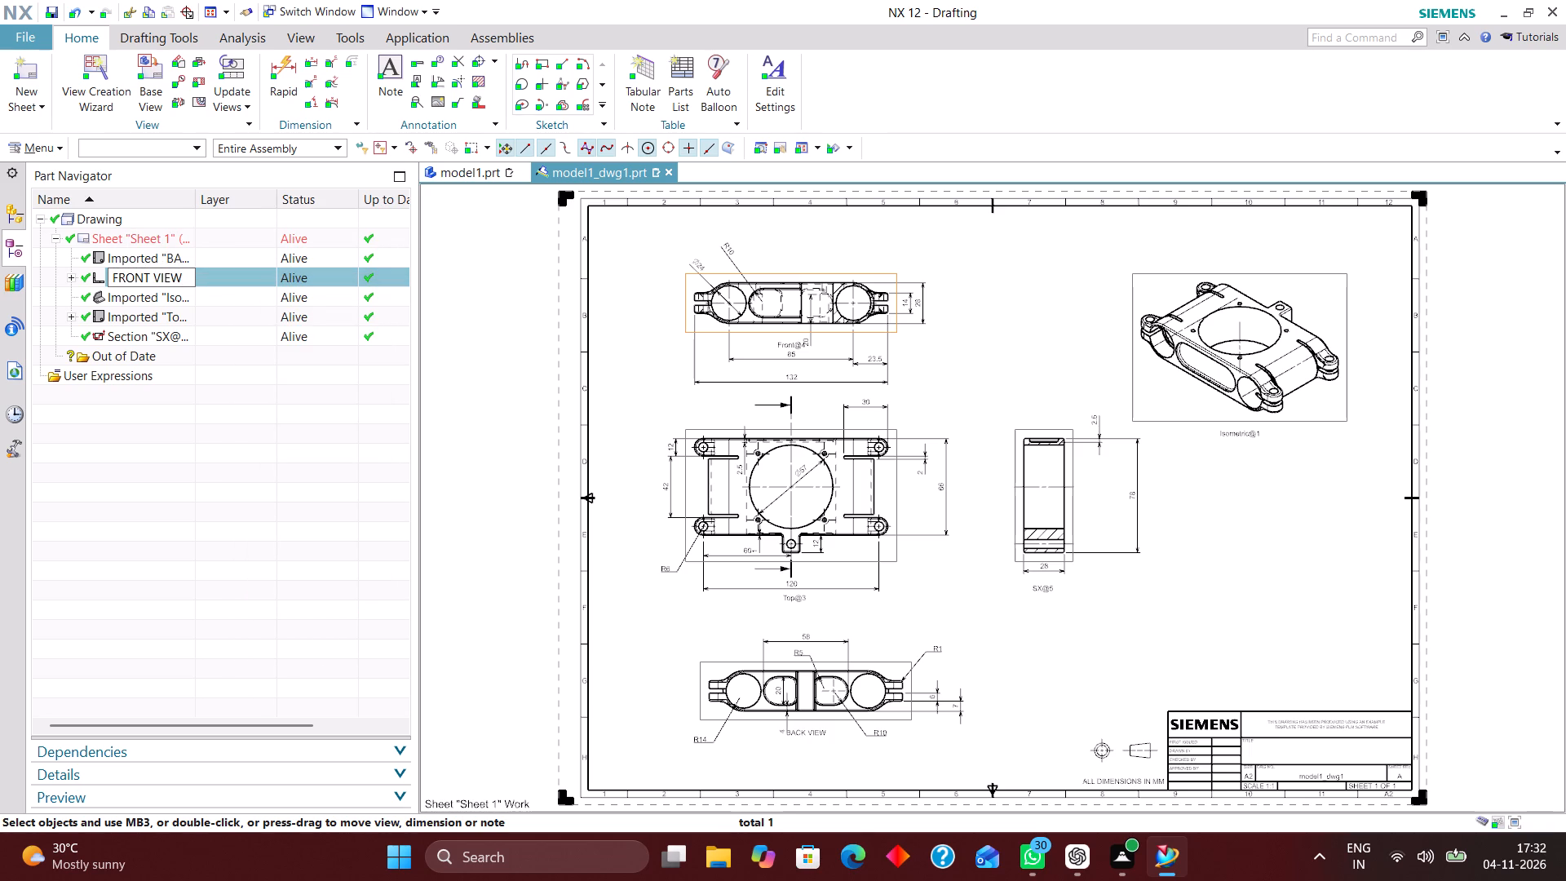
Rename the imported isometric view as ISOMETRIC VIEW.
click(200, 299)
right_click(201, 299)
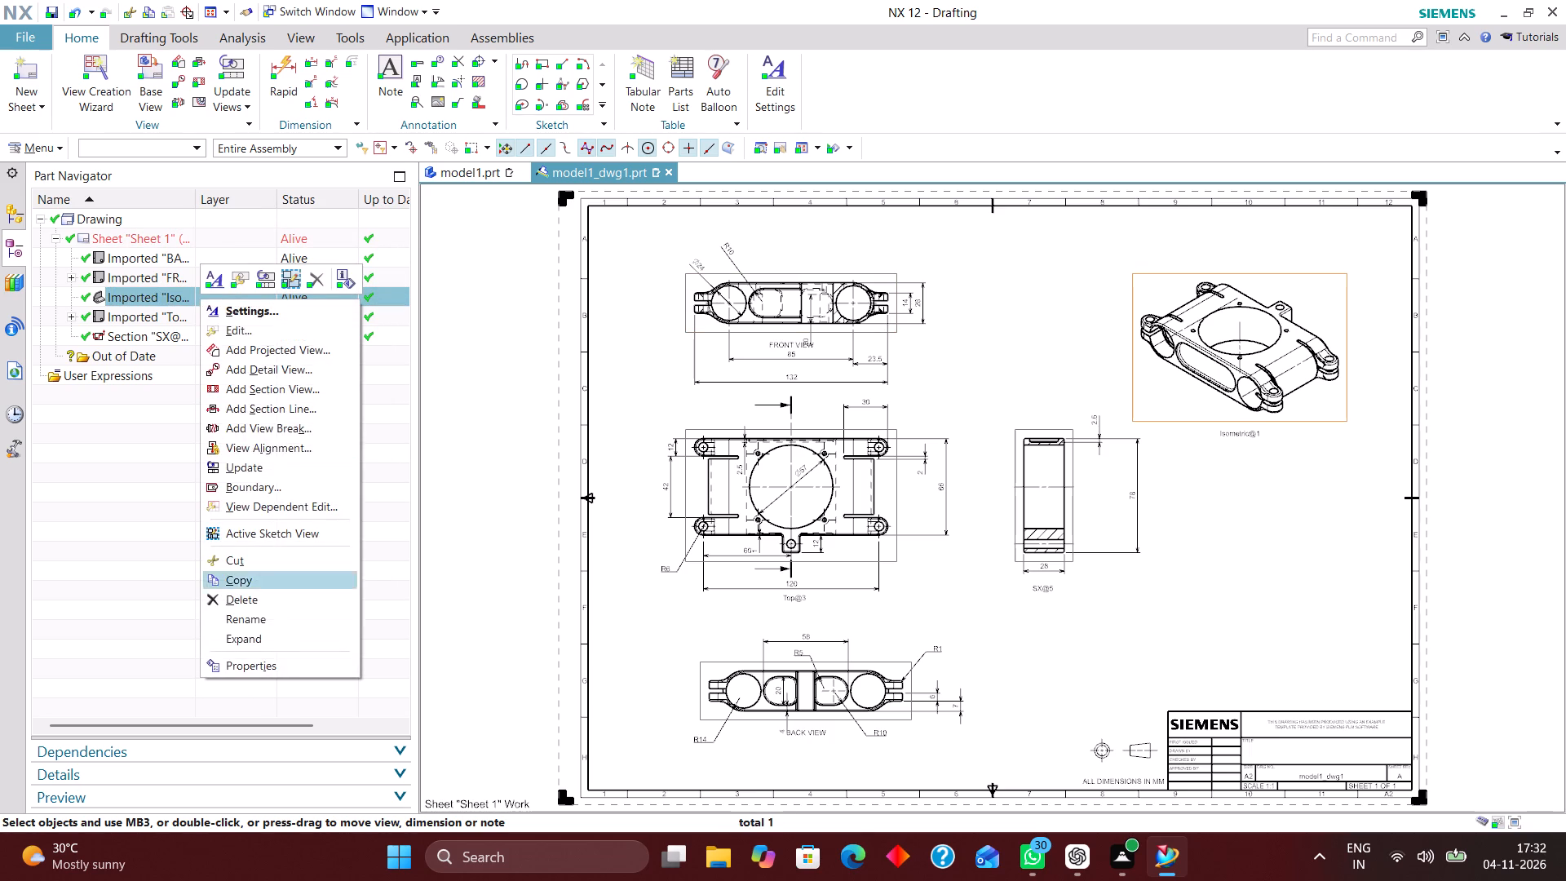
click(279, 620)
text(ISOMER)
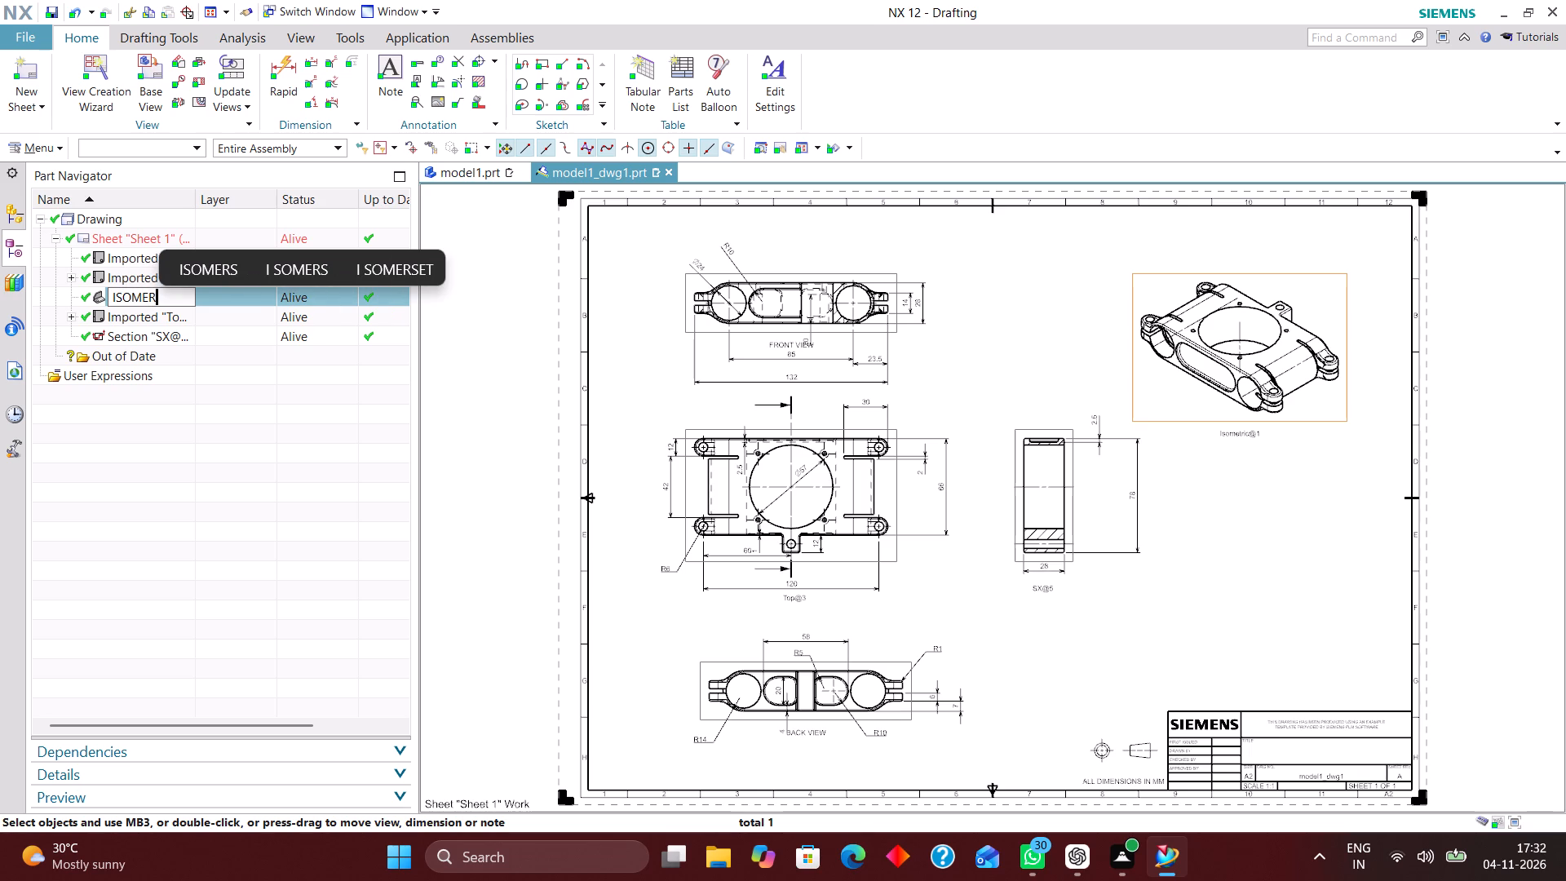
key(BackSpace)
text(TRIC VIEW)
key(Return)
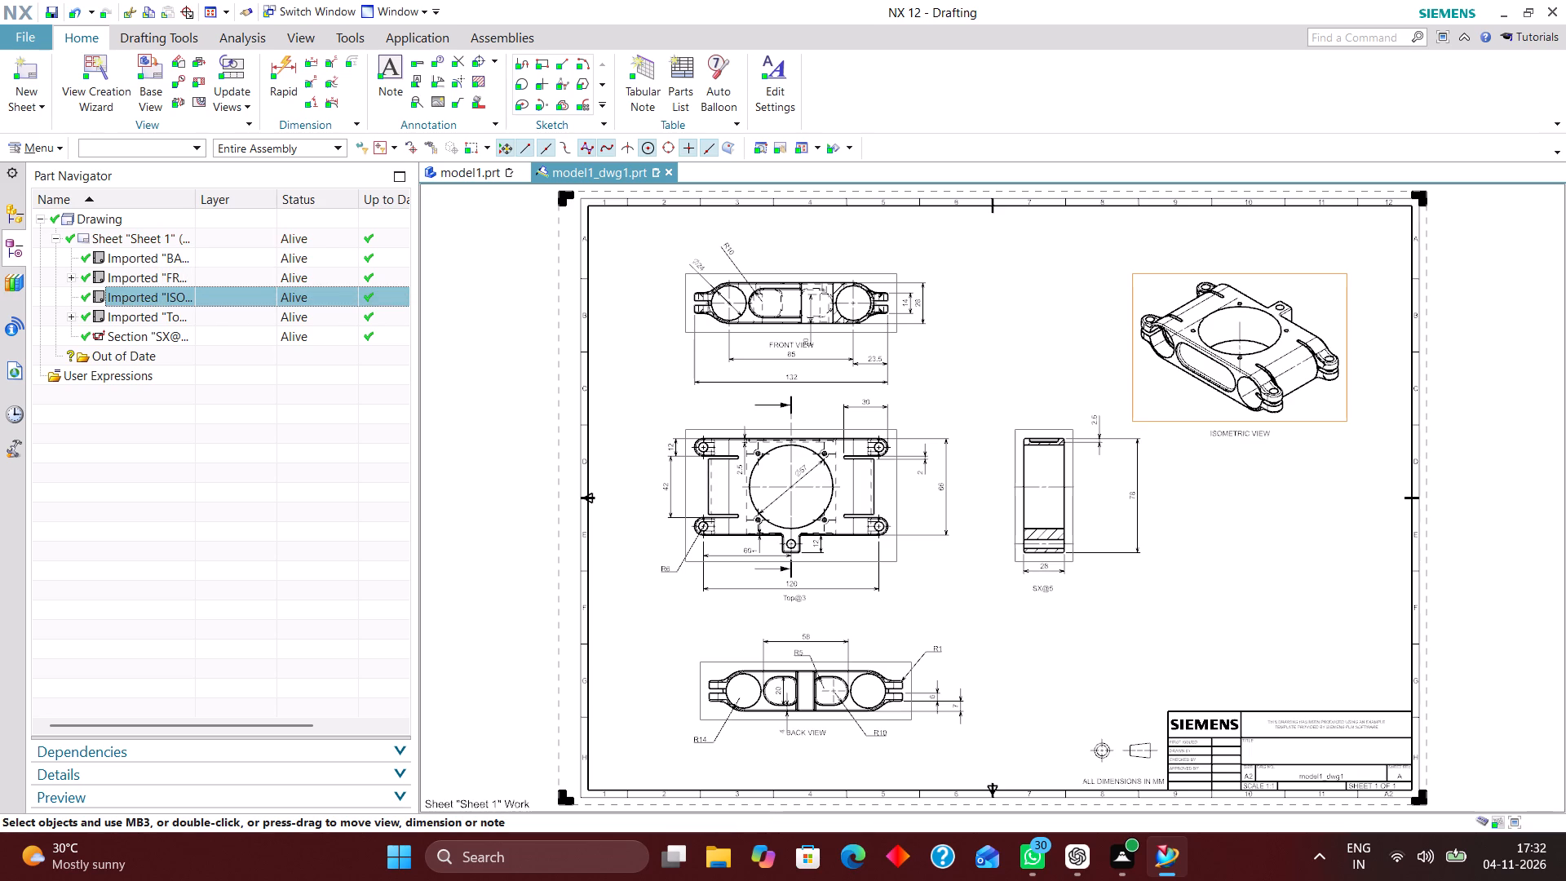
Rename the imported top view as TOP VIEW.
click(206, 321)
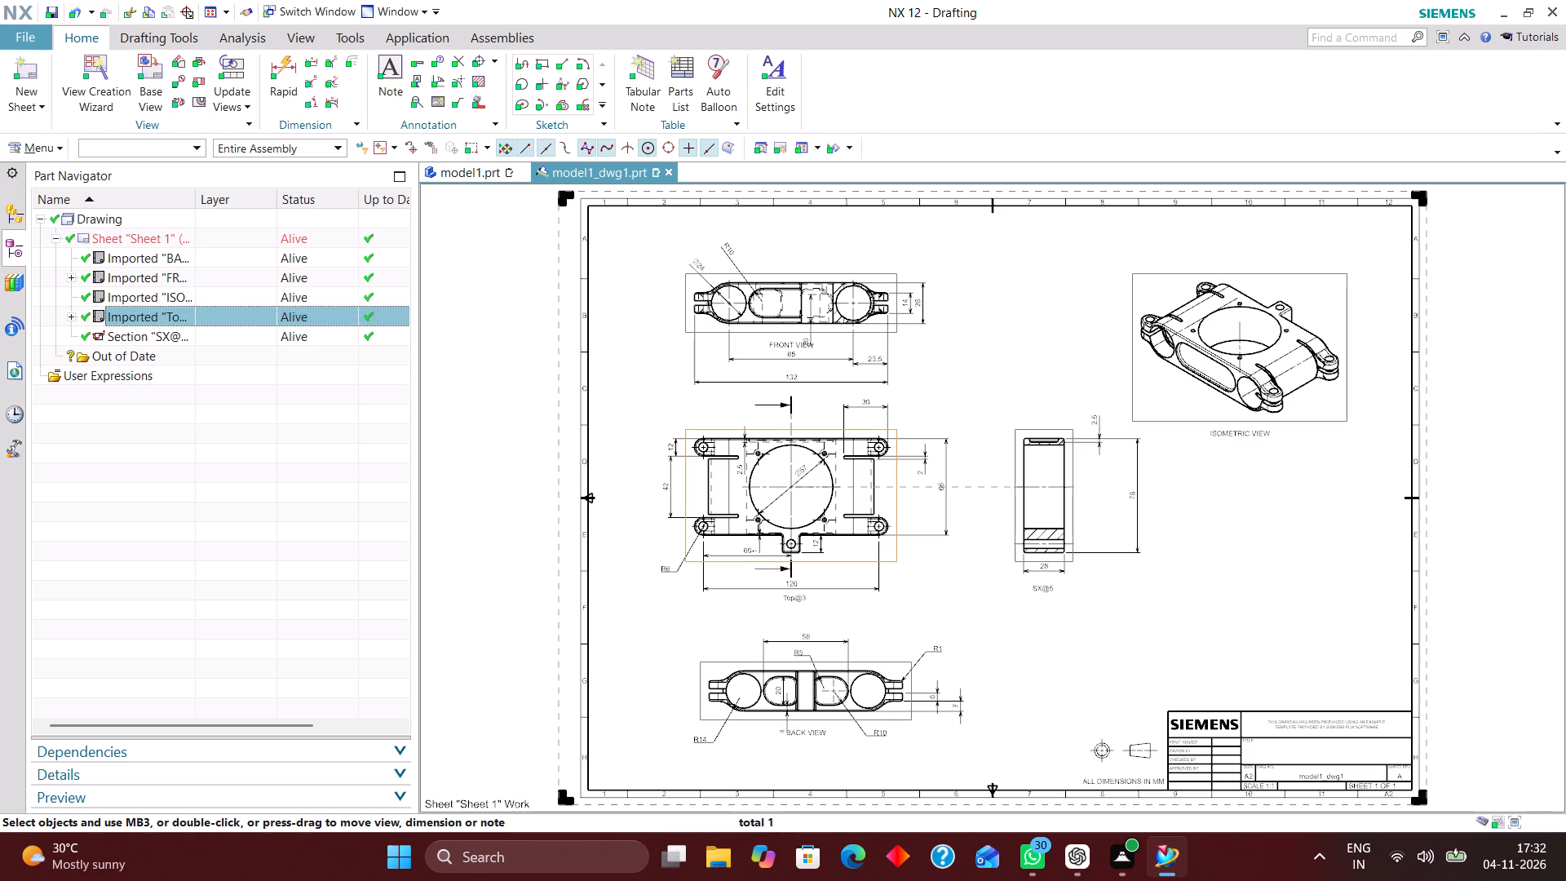
right_click(206, 318)
click(266, 640)
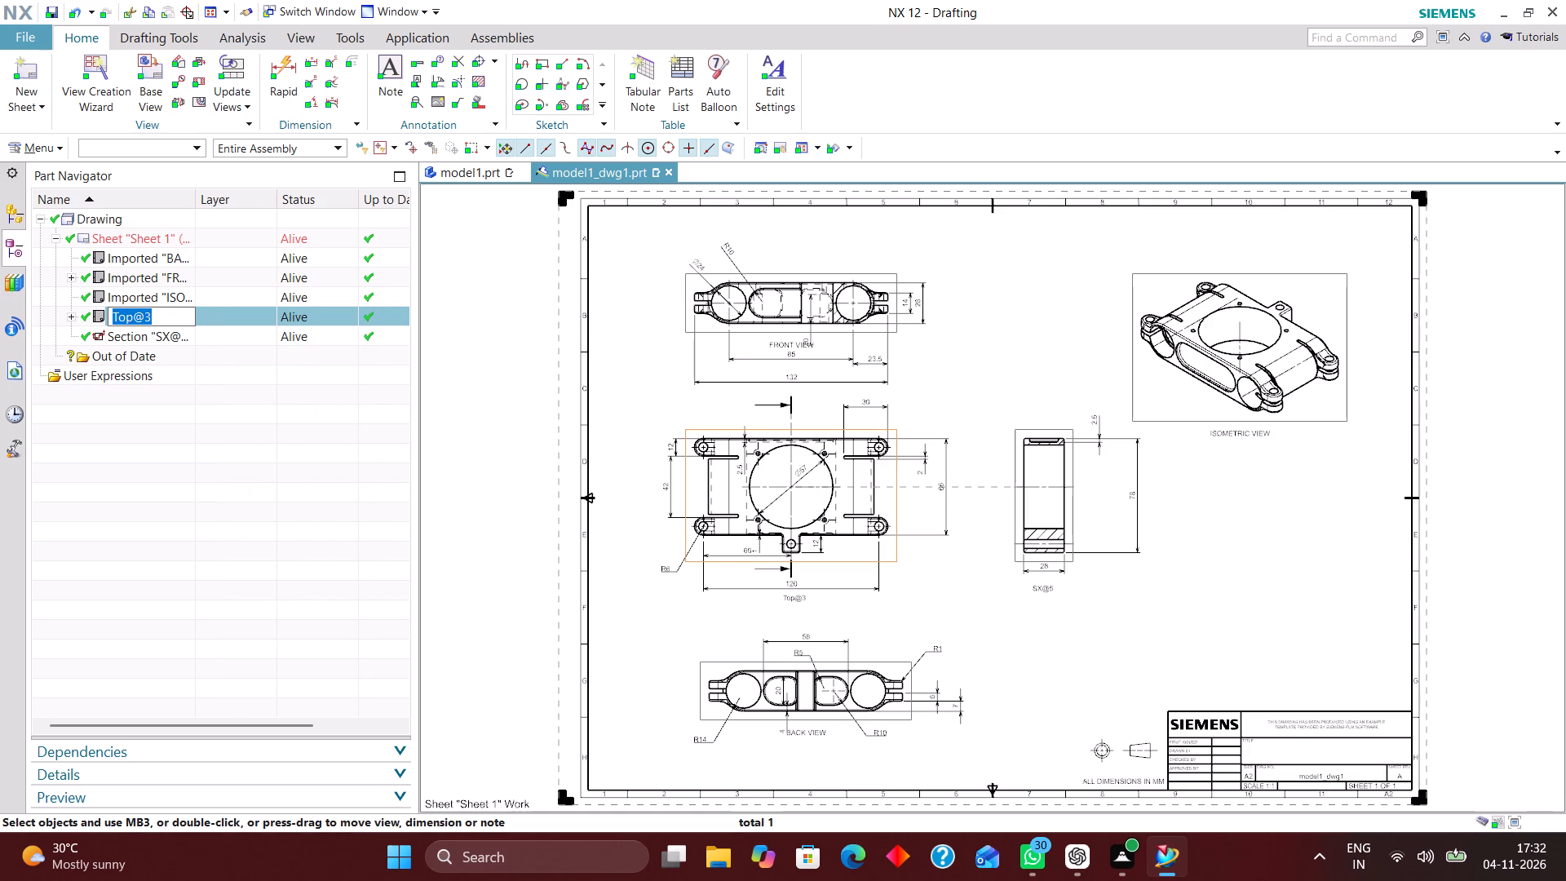
text(TOP V)
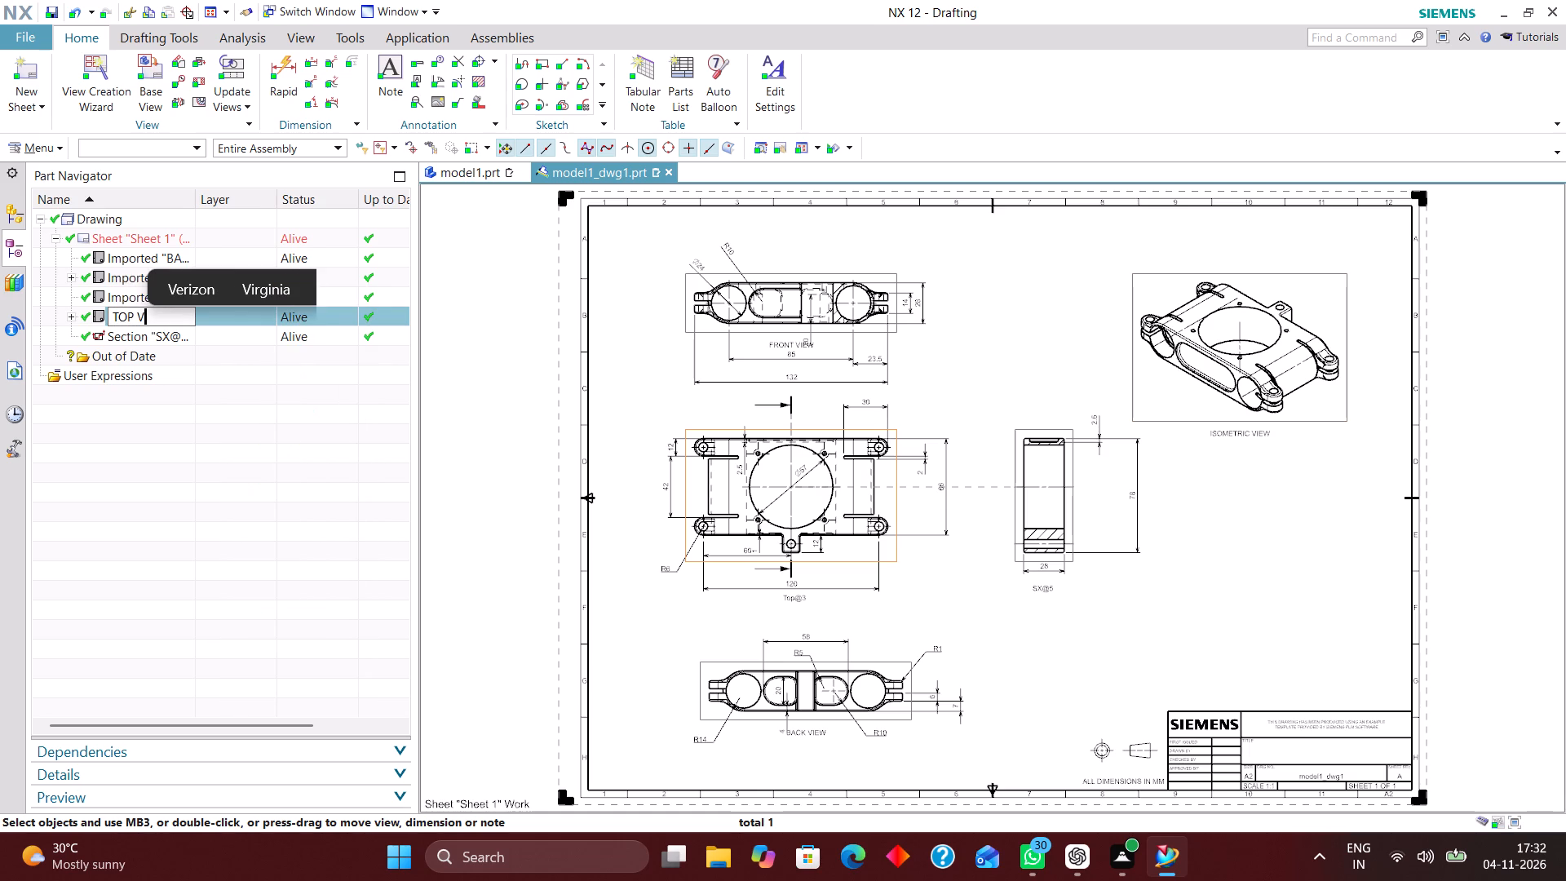
text(IEW)
key(Return)
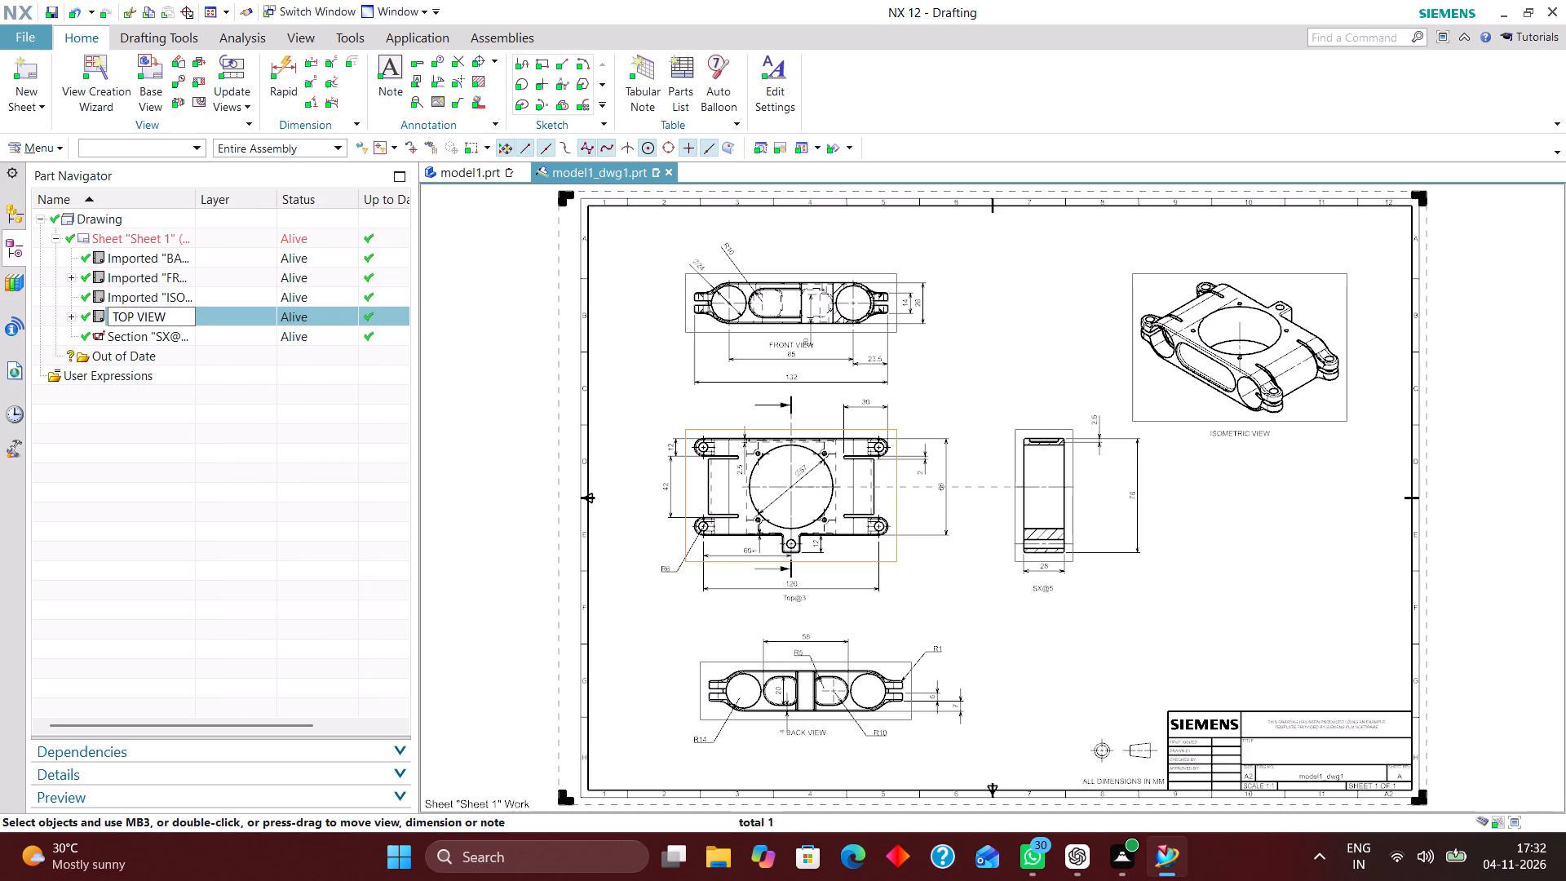
Rename the section view as SECTION VIEW A- A.
click(218, 341)
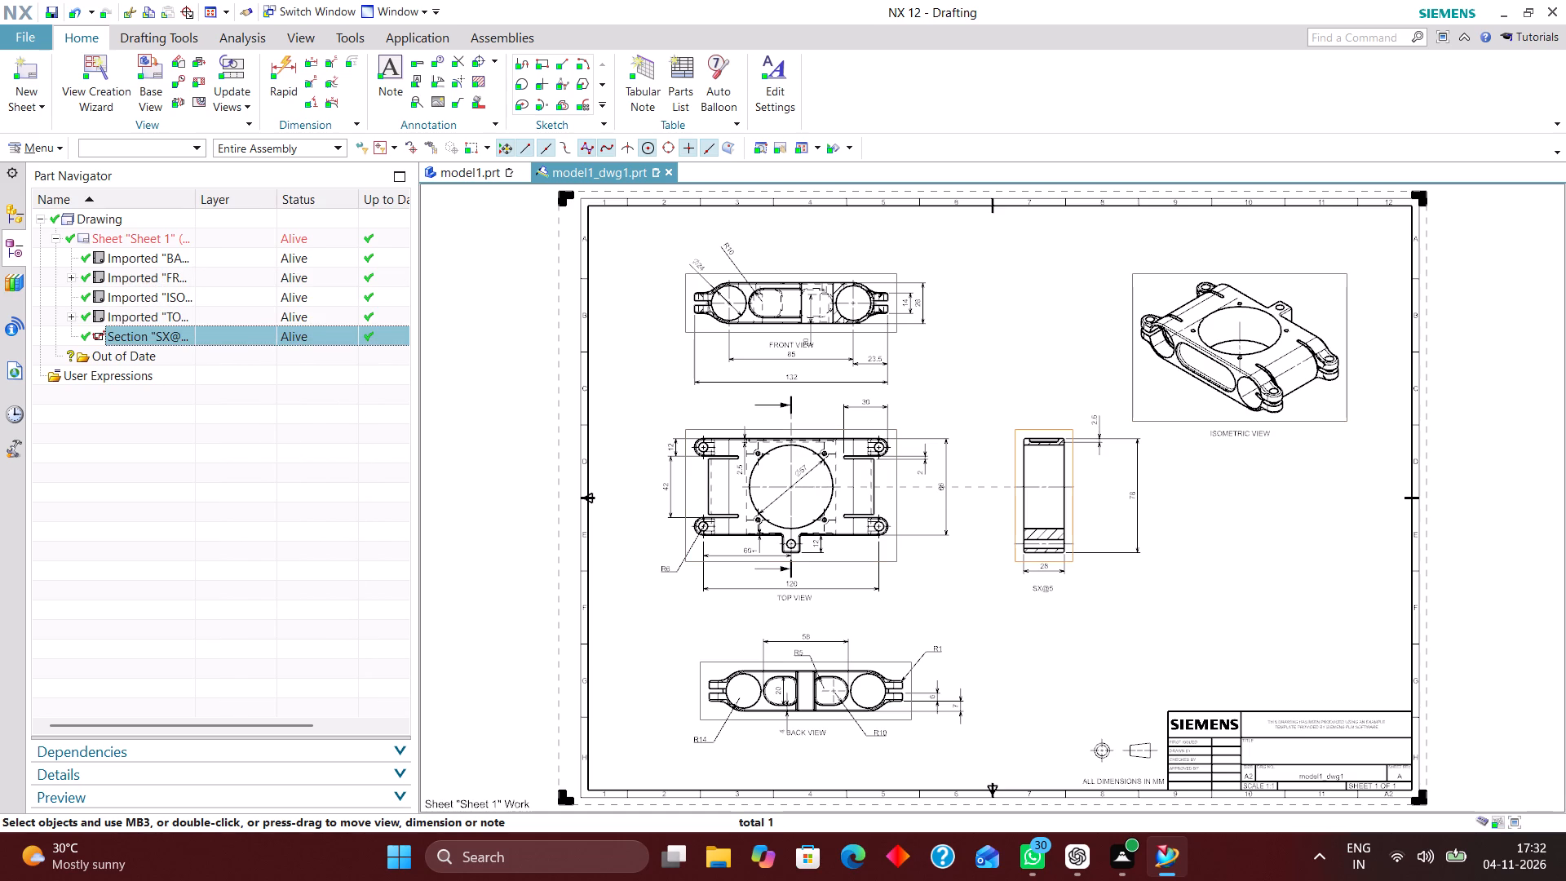
right_click(215, 339)
click(297, 595)
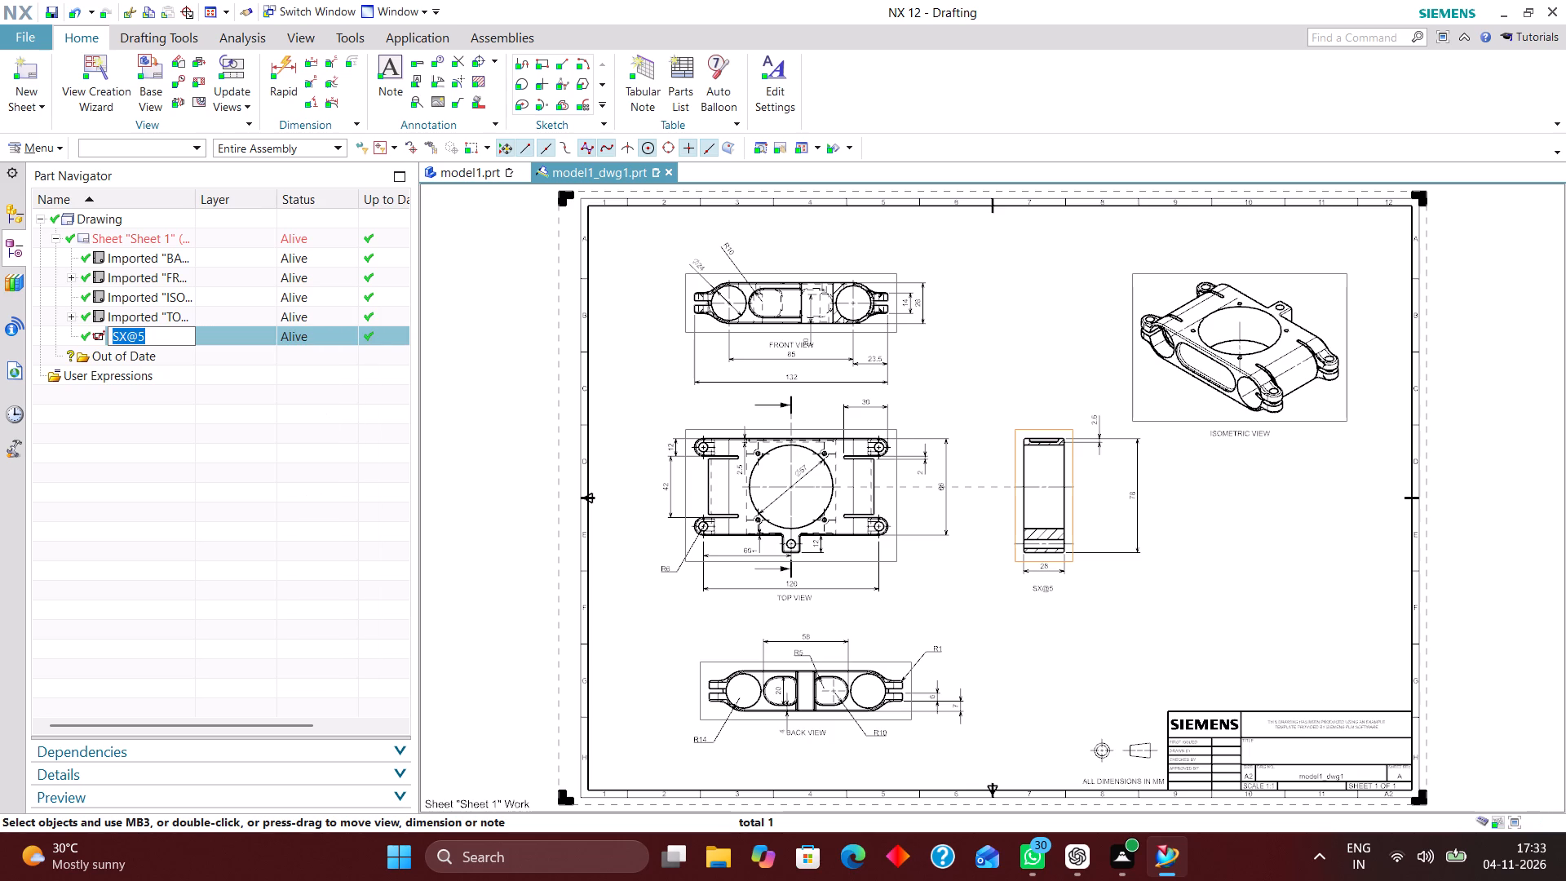
text(SECTION VIEW)
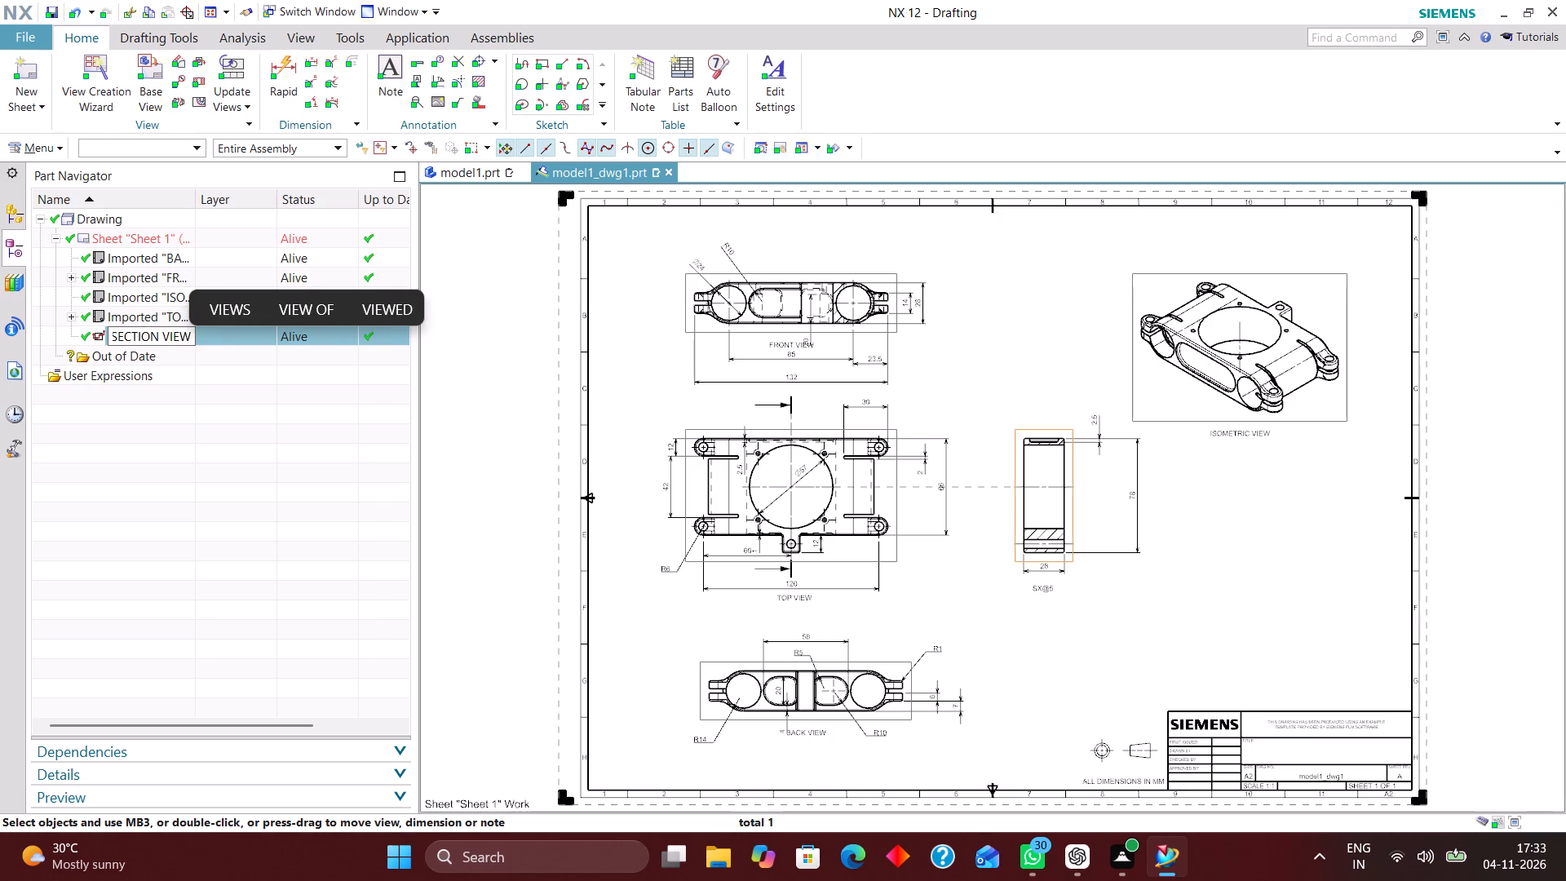
key(space)
text(A- A)
key(Return)
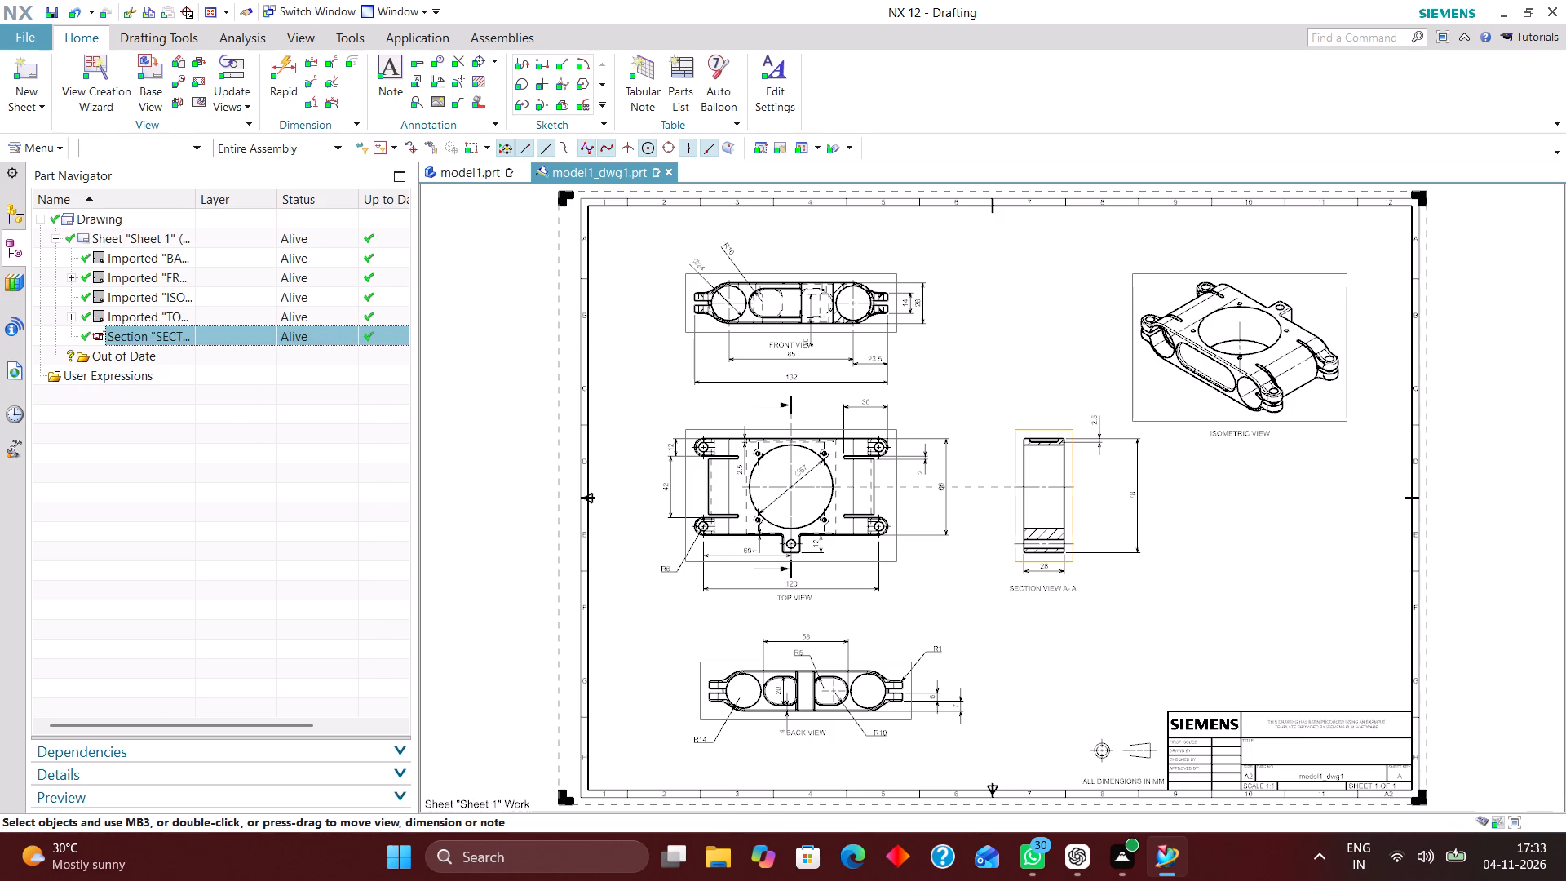
Change the drawing sheet's projection to first angle, keeping the A2 size, 1:1 scale and millimetres.
scroll(805, 495, down, 3)
scroll(944, 464, up, 2)
right_drag(923, 351, 826, 433)
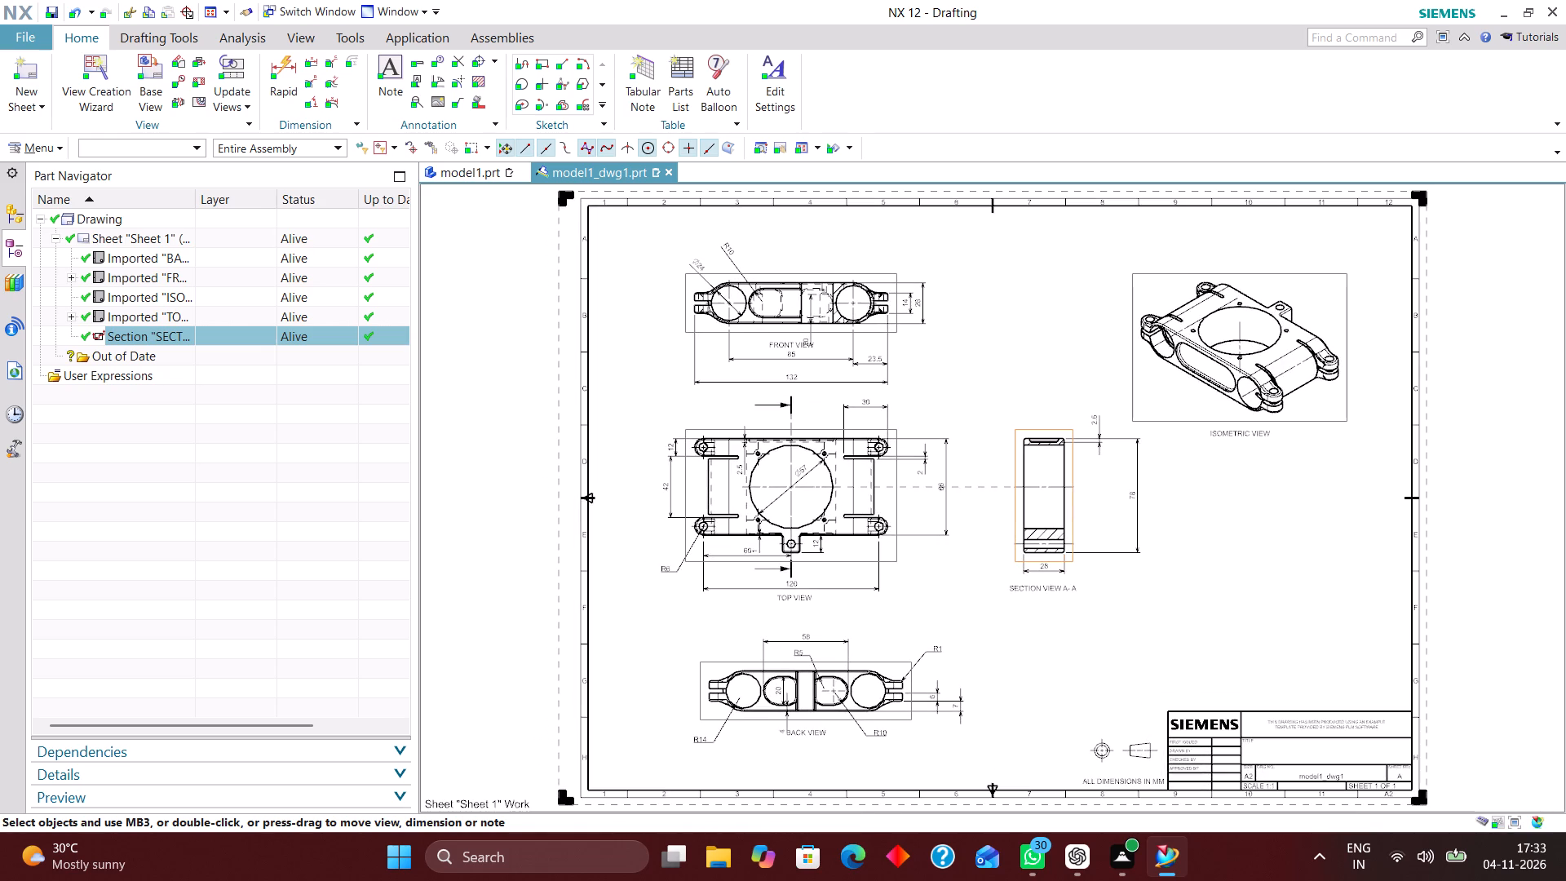
right_click(559, 693)
click(640, 496)
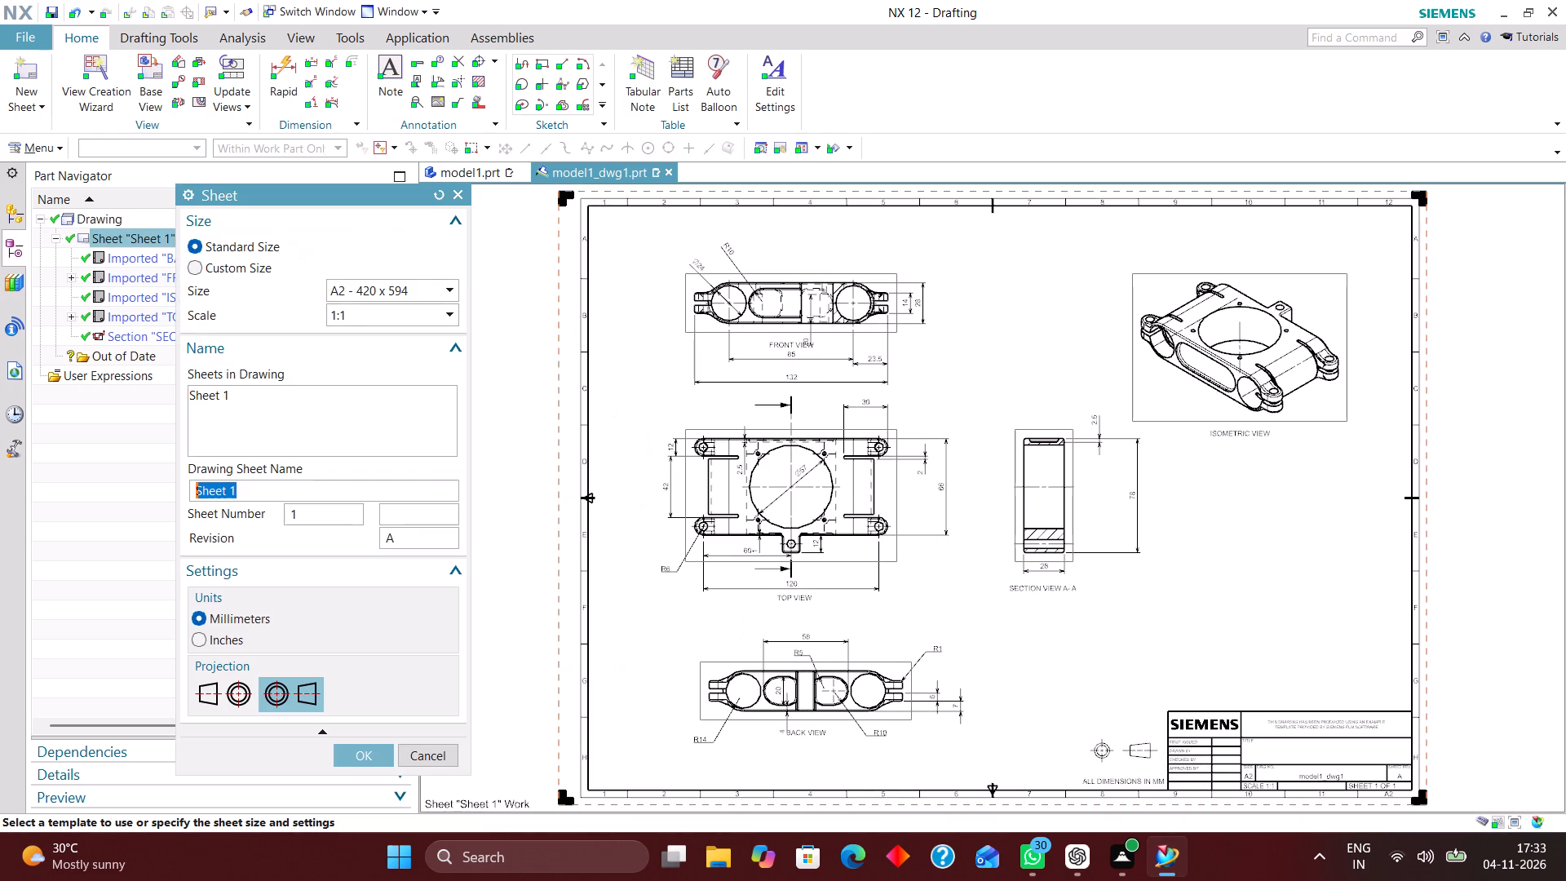
click(214, 683)
click(369, 756)
scroll(516, 571, down, 1)
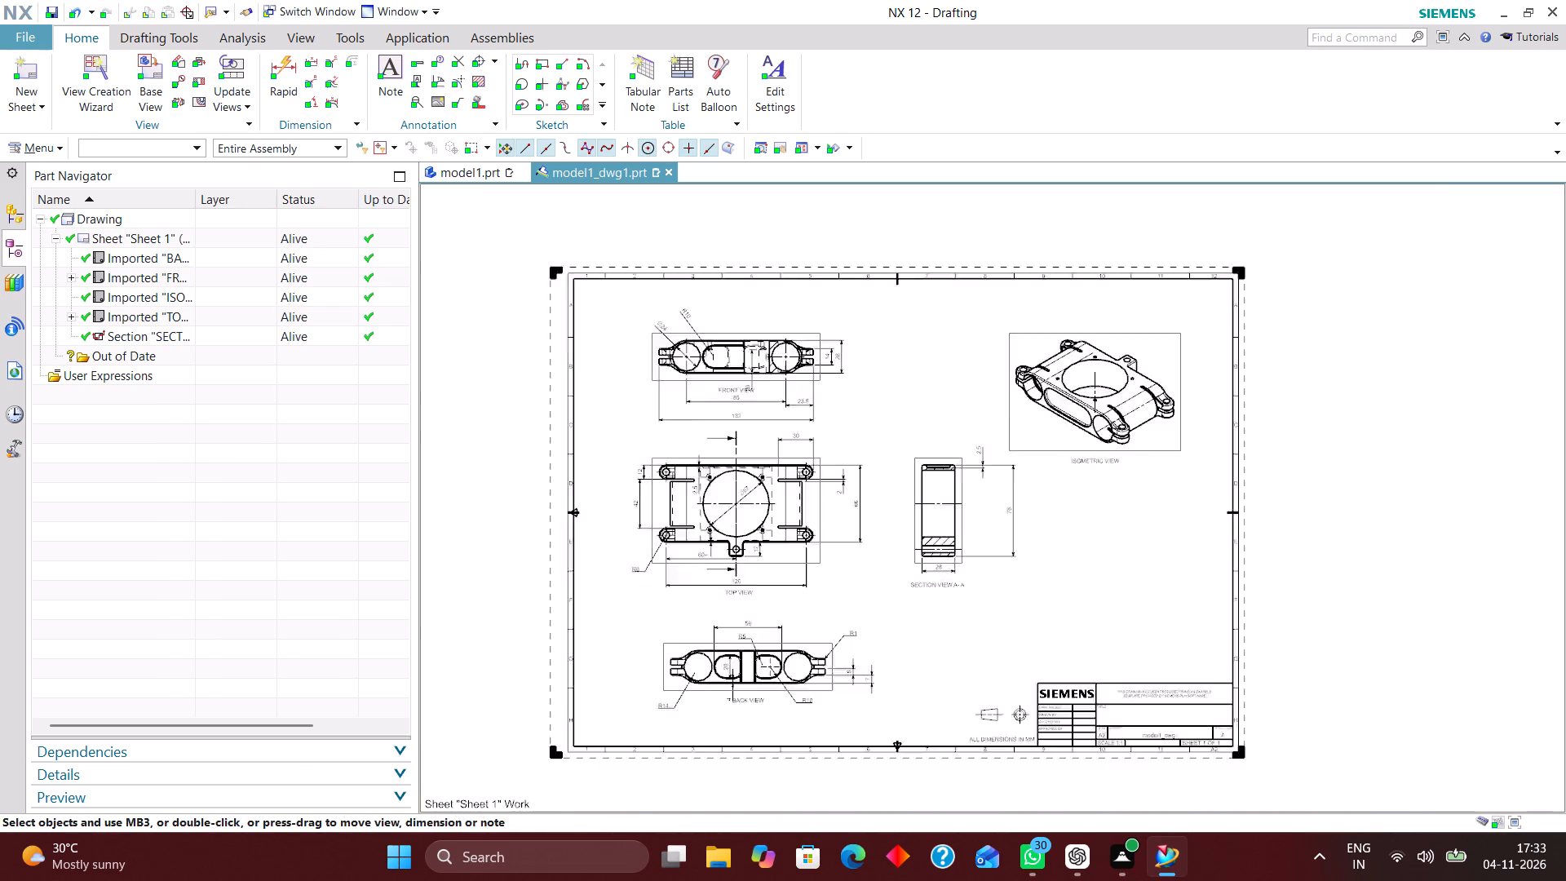
scroll(515, 571, down, 1)
scroll(896, 642, up, 3)
right_drag(913, 617, 883, 670)
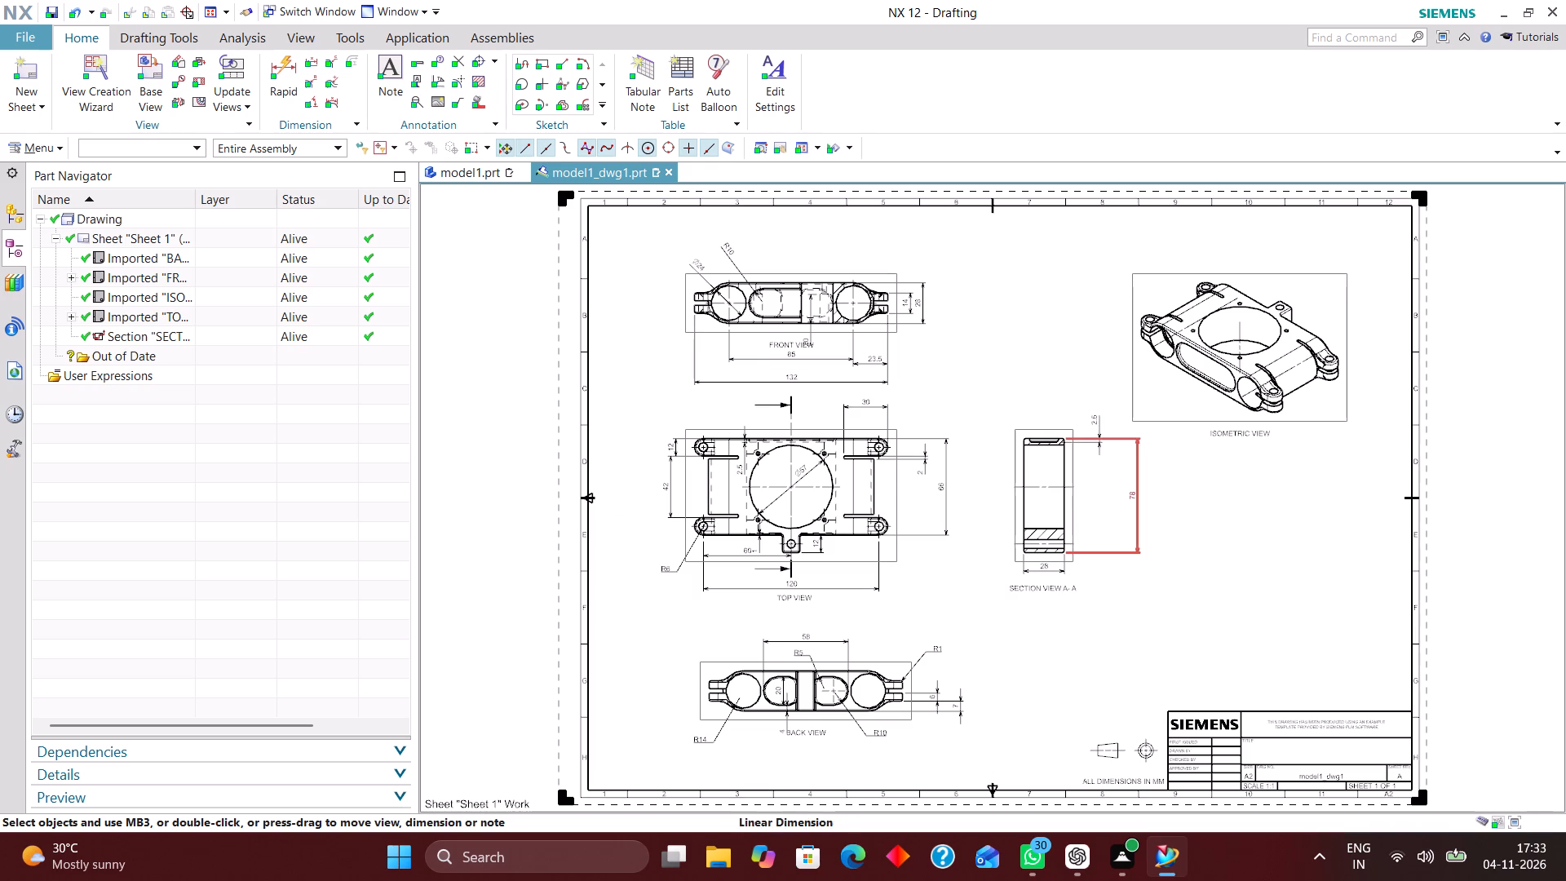
Move the 78 mm height dimension slightly closer to the section view.
drag(1135, 495, 1121, 497)
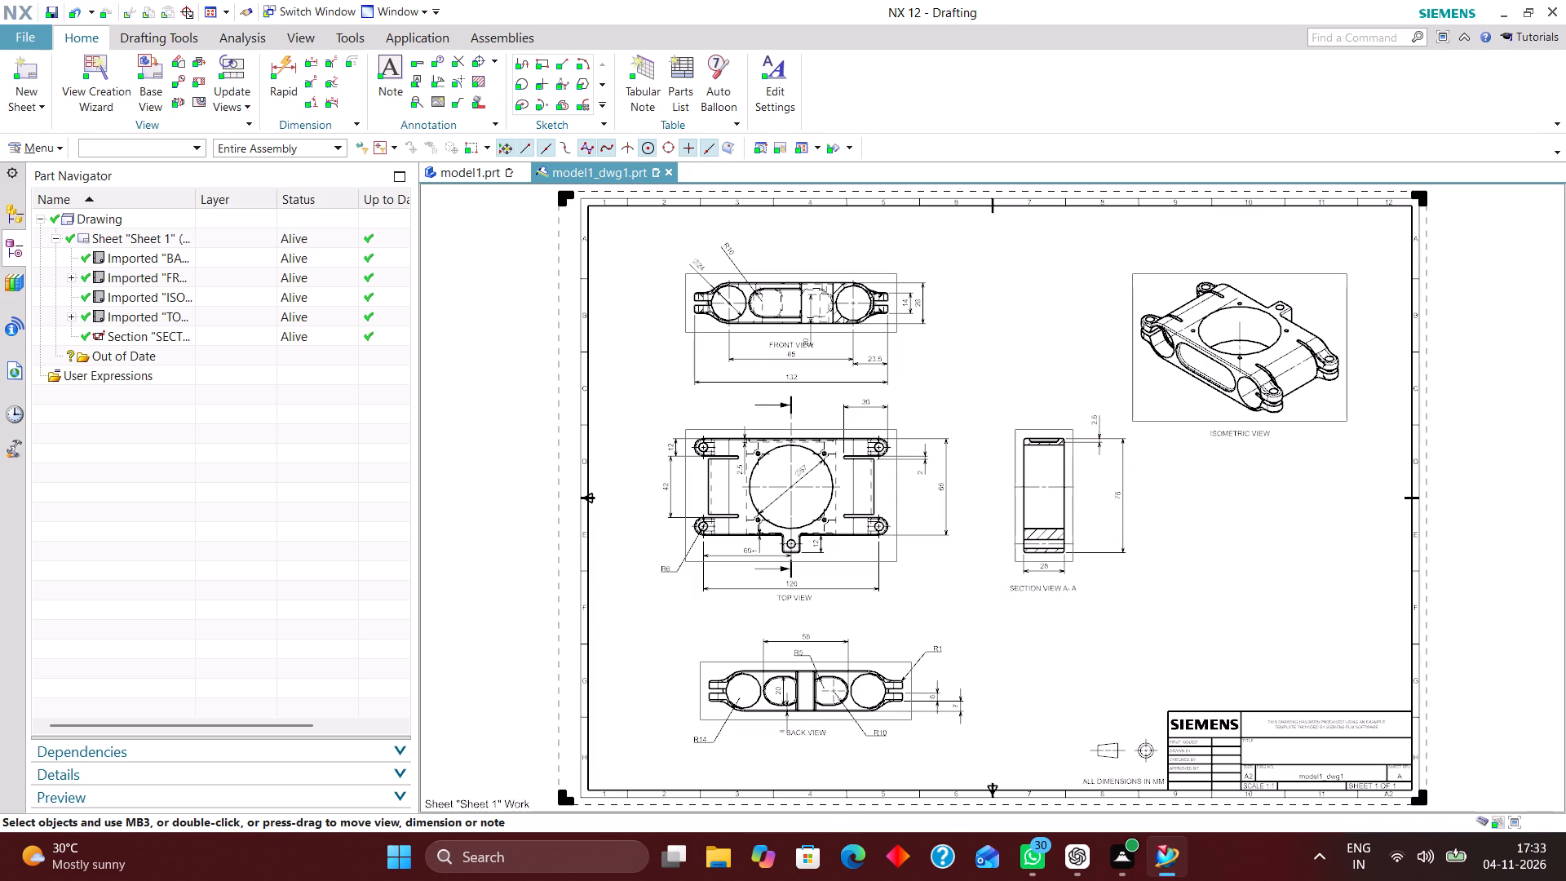
Set the title block's Approved By cell to XXX.
key(ctrl+l)
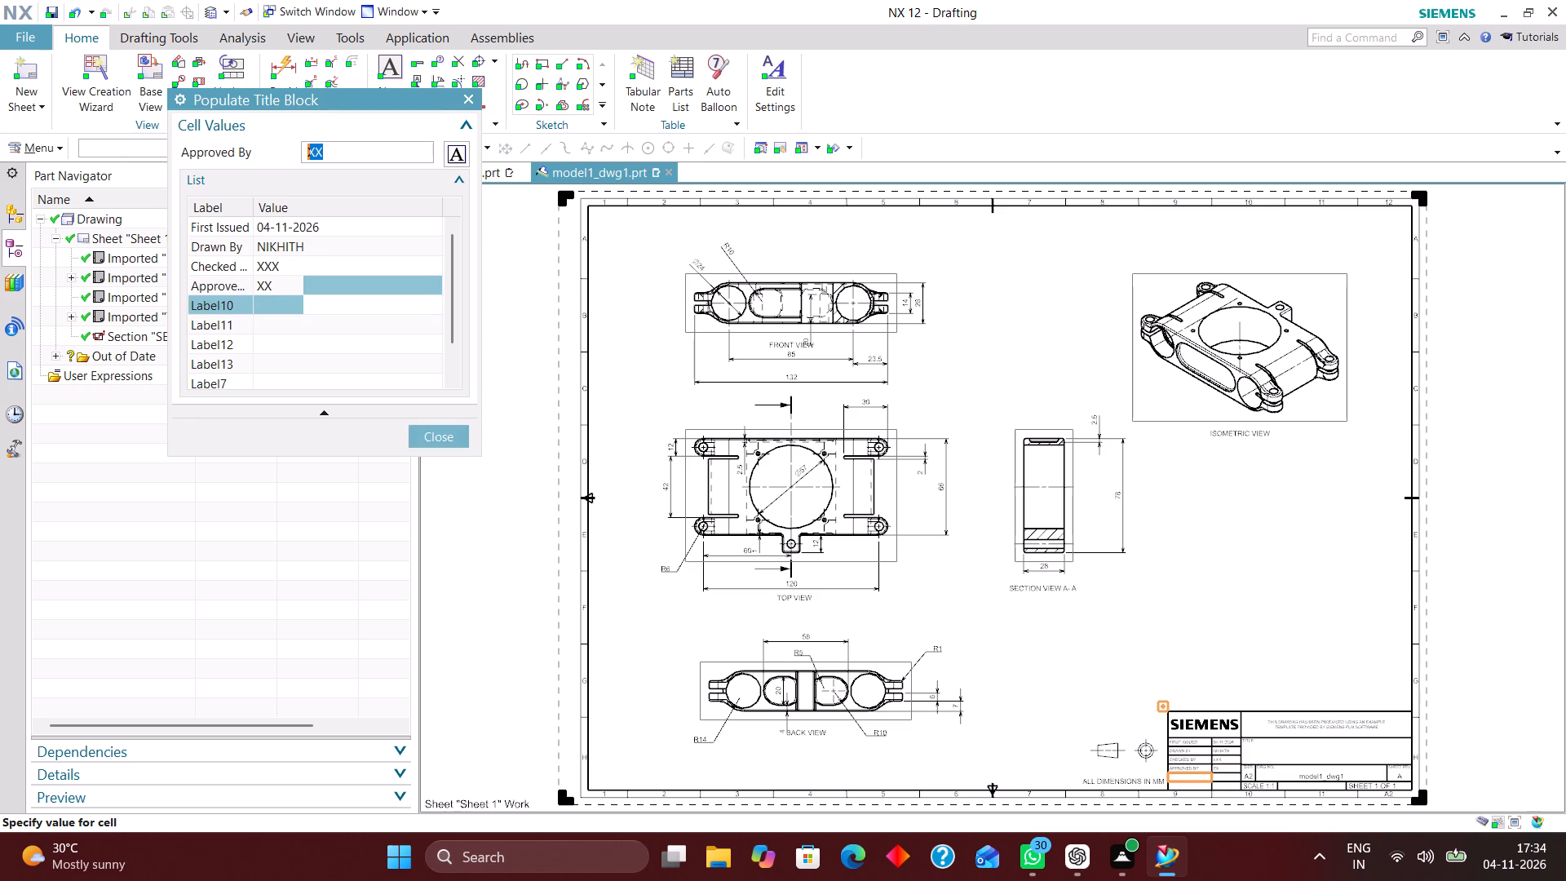
key(x)
text(XX)
key(Return)
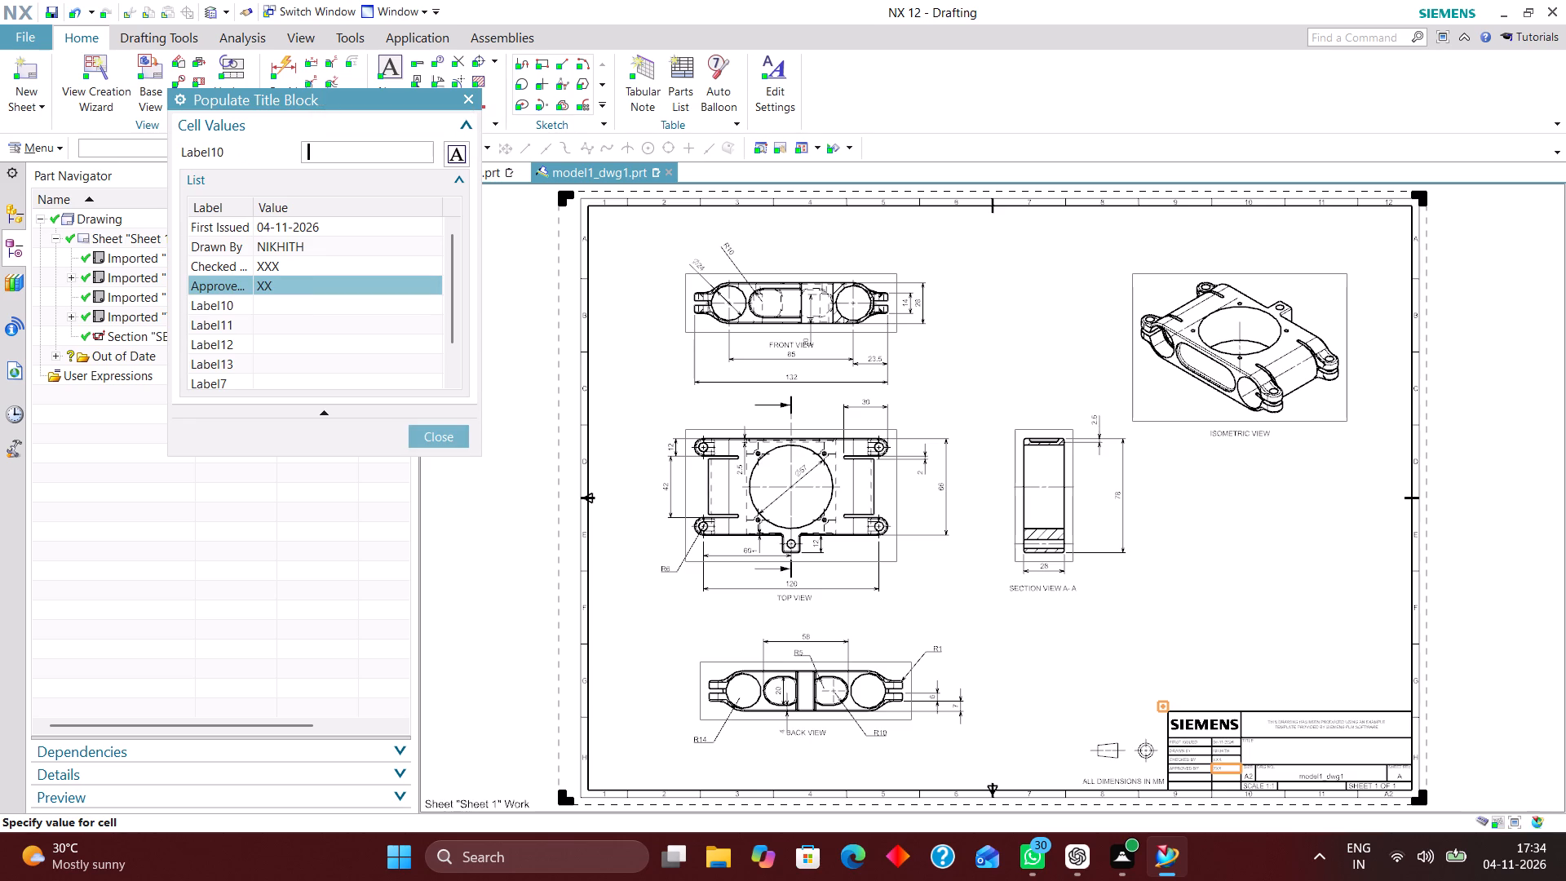
Enter MATERIAL in the title block's Label10 cell and STEEL in the Label11 cell.
text(MATERIAL)
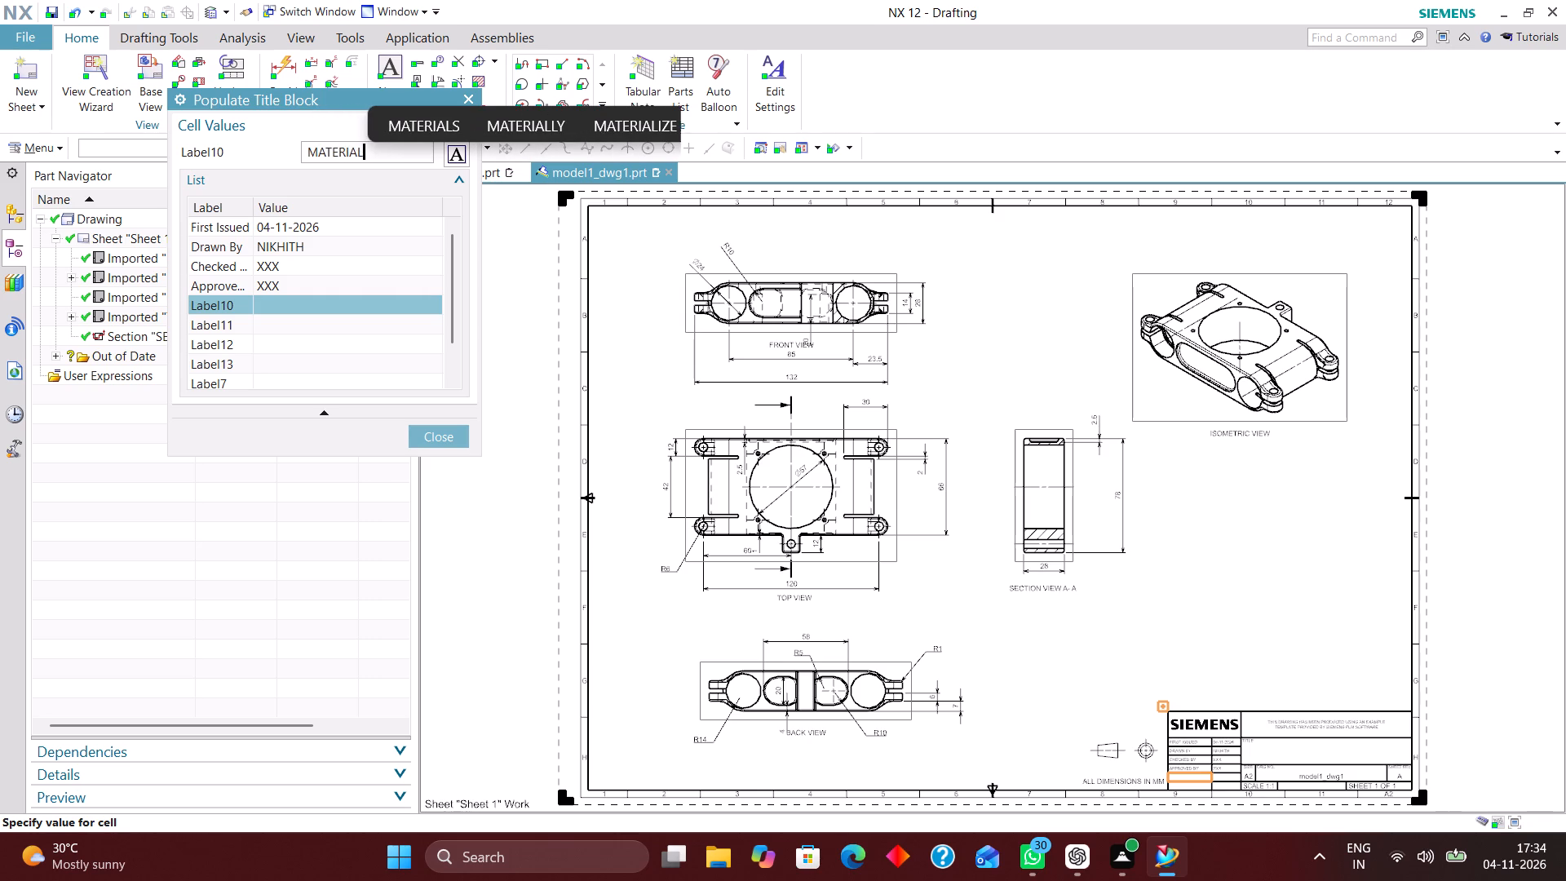
key(Return)
text(STEEL)
key(Return)
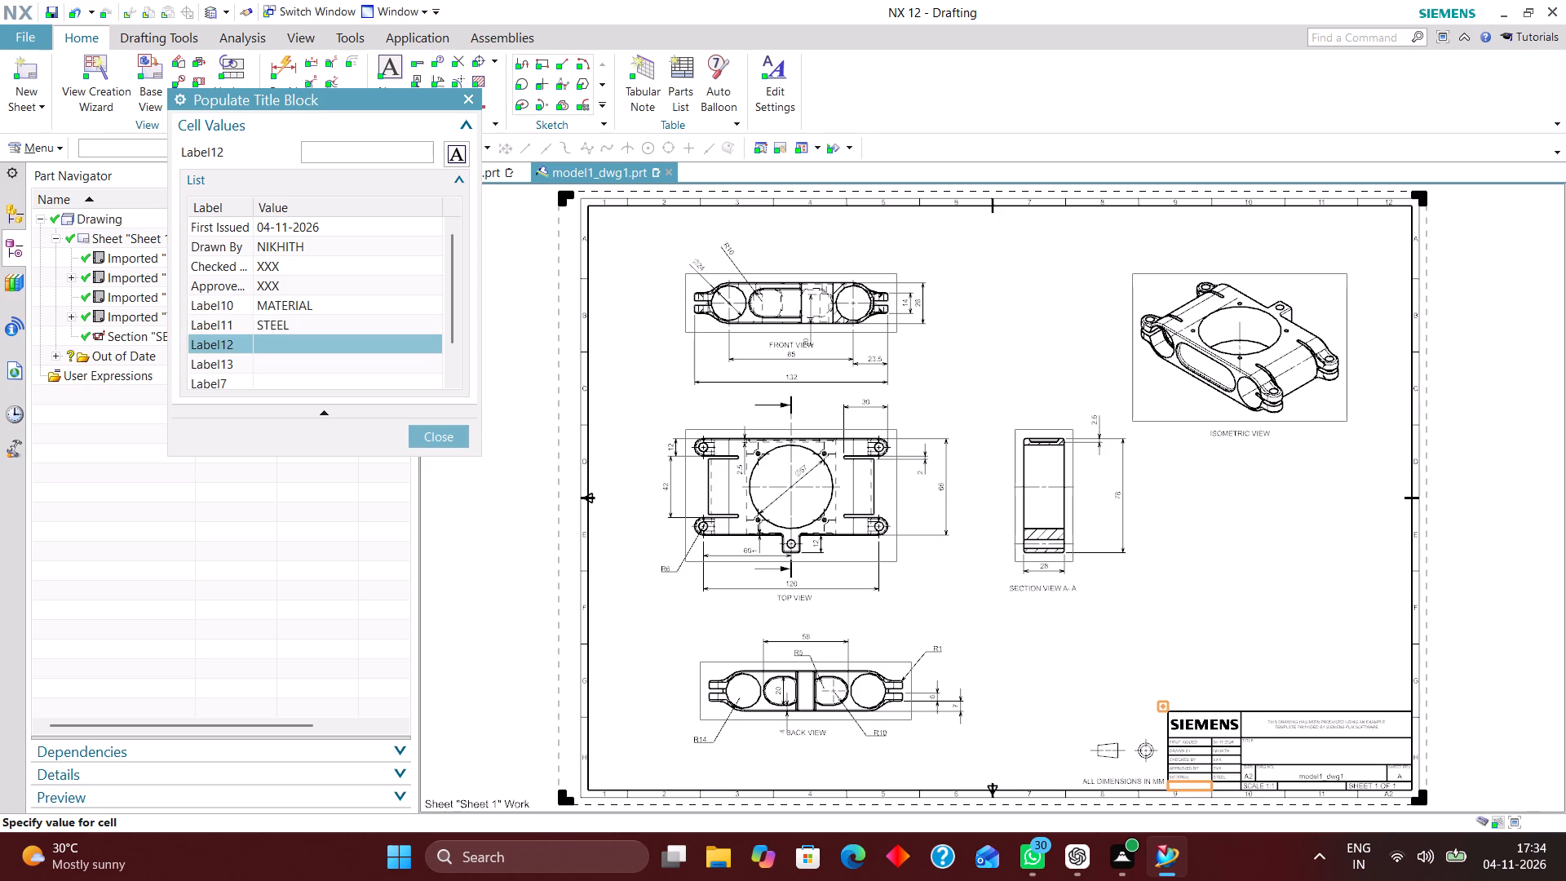
Enter WEIGHT (kg) in the title block's Label12 cell and 0.5432 in the Label13 cell.
text(WEIGHT)
key(space)
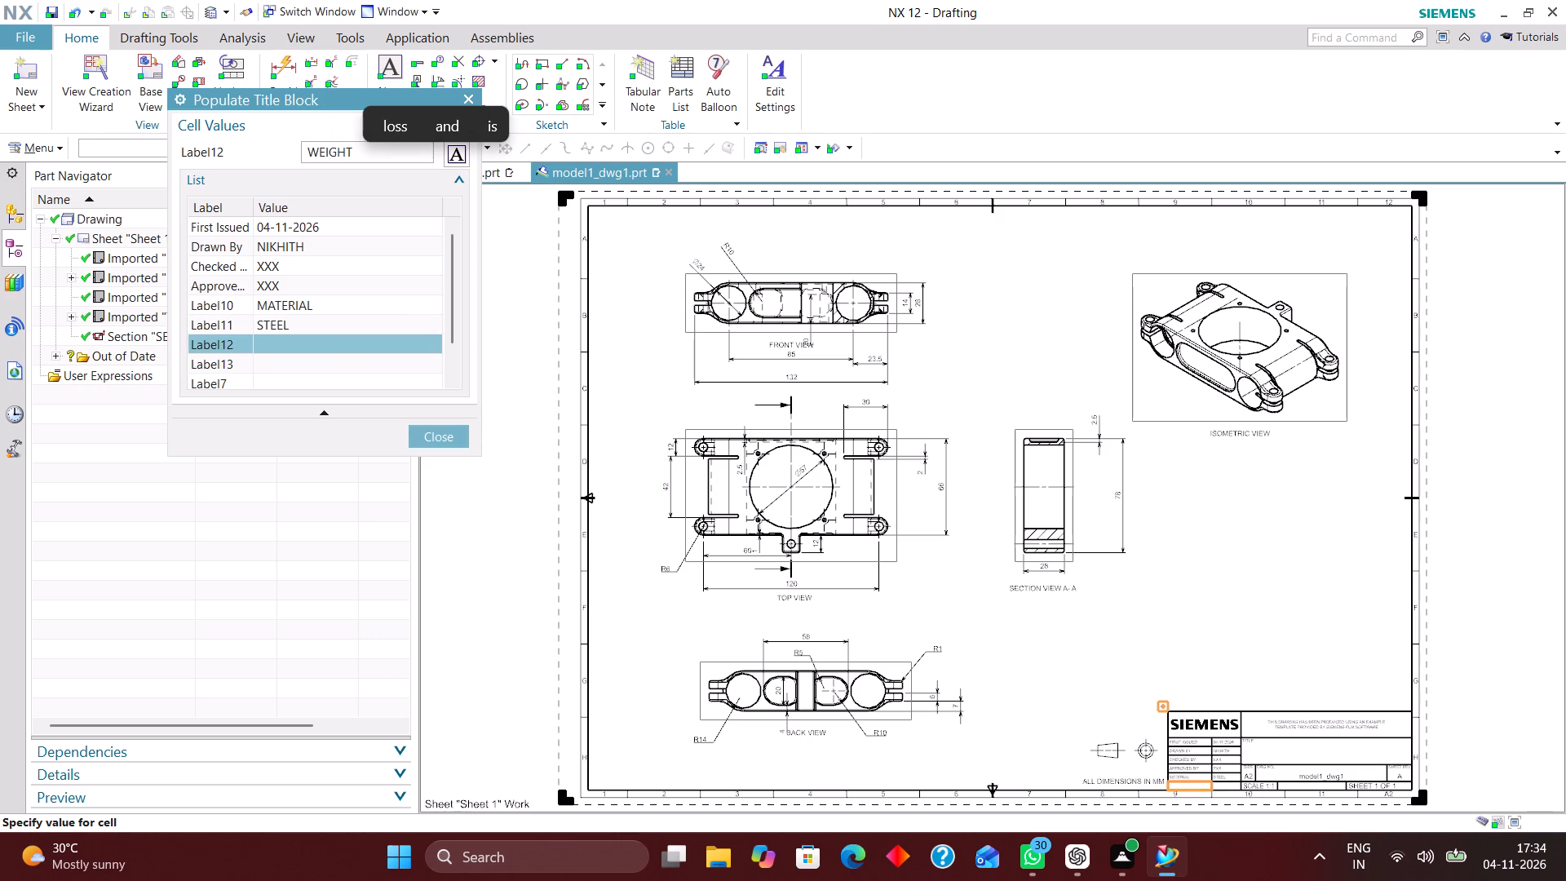
text(())
key(Left)
text(kg)
key(Right)
key(Right)
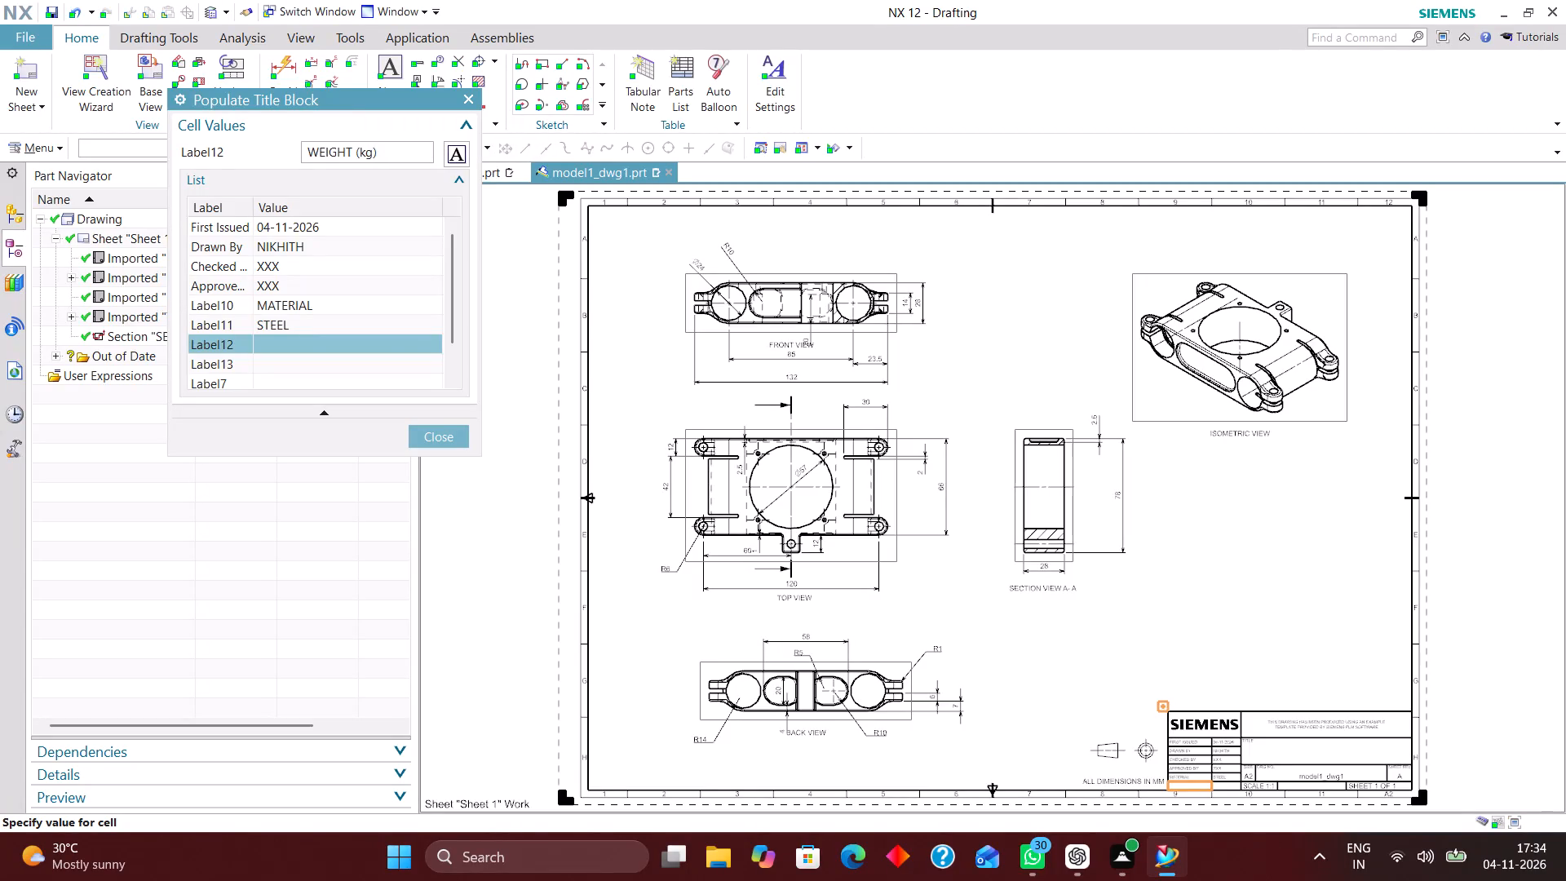
key(Return)
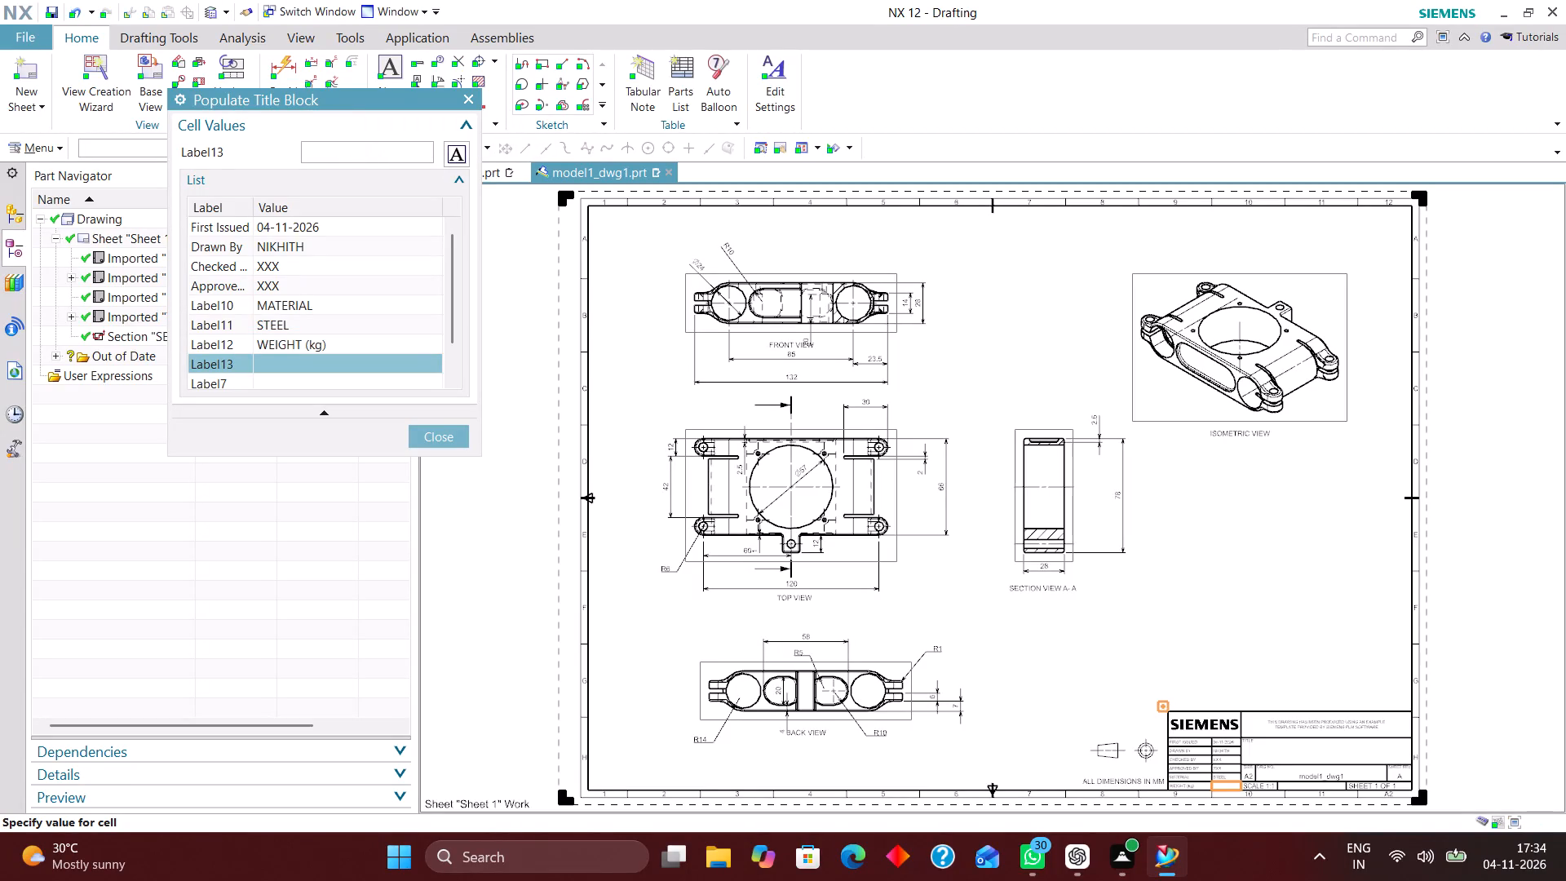
text(0.5432)
key(Return)
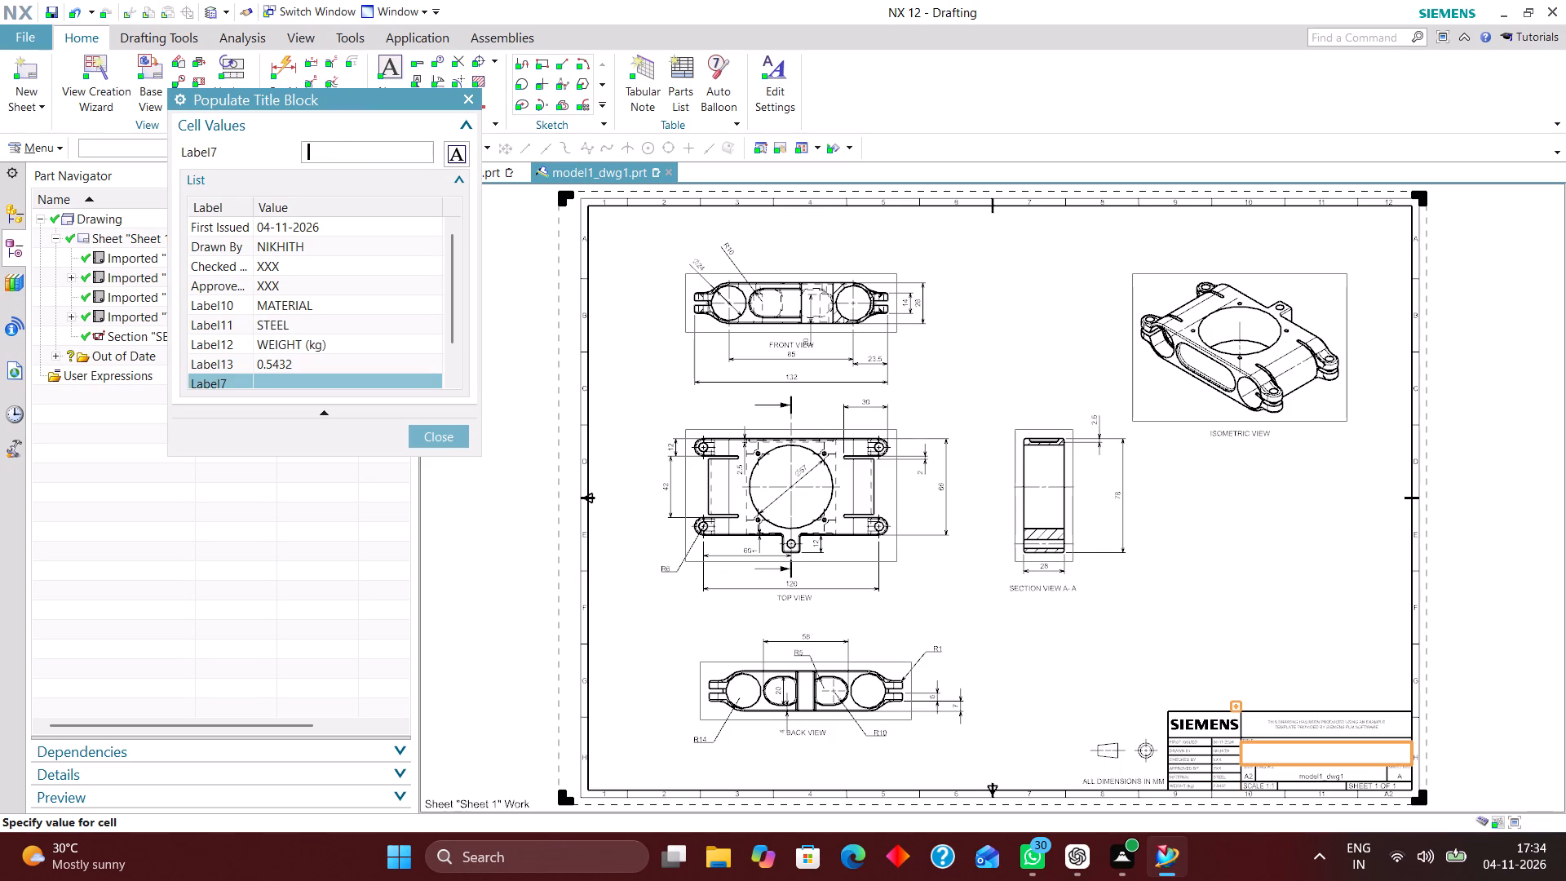
Enter CARRIAGE in the title block's Label7 cell and XXX in the Label20 cell, and finish populating the title block.
key(ctrl+v)
key(BackSpace)
key(BackSpace)
key(BackSpace)
key(BackSpace)
key(BackSpace)
key(BackSpace)
key(BackSpace)
text(ARR)
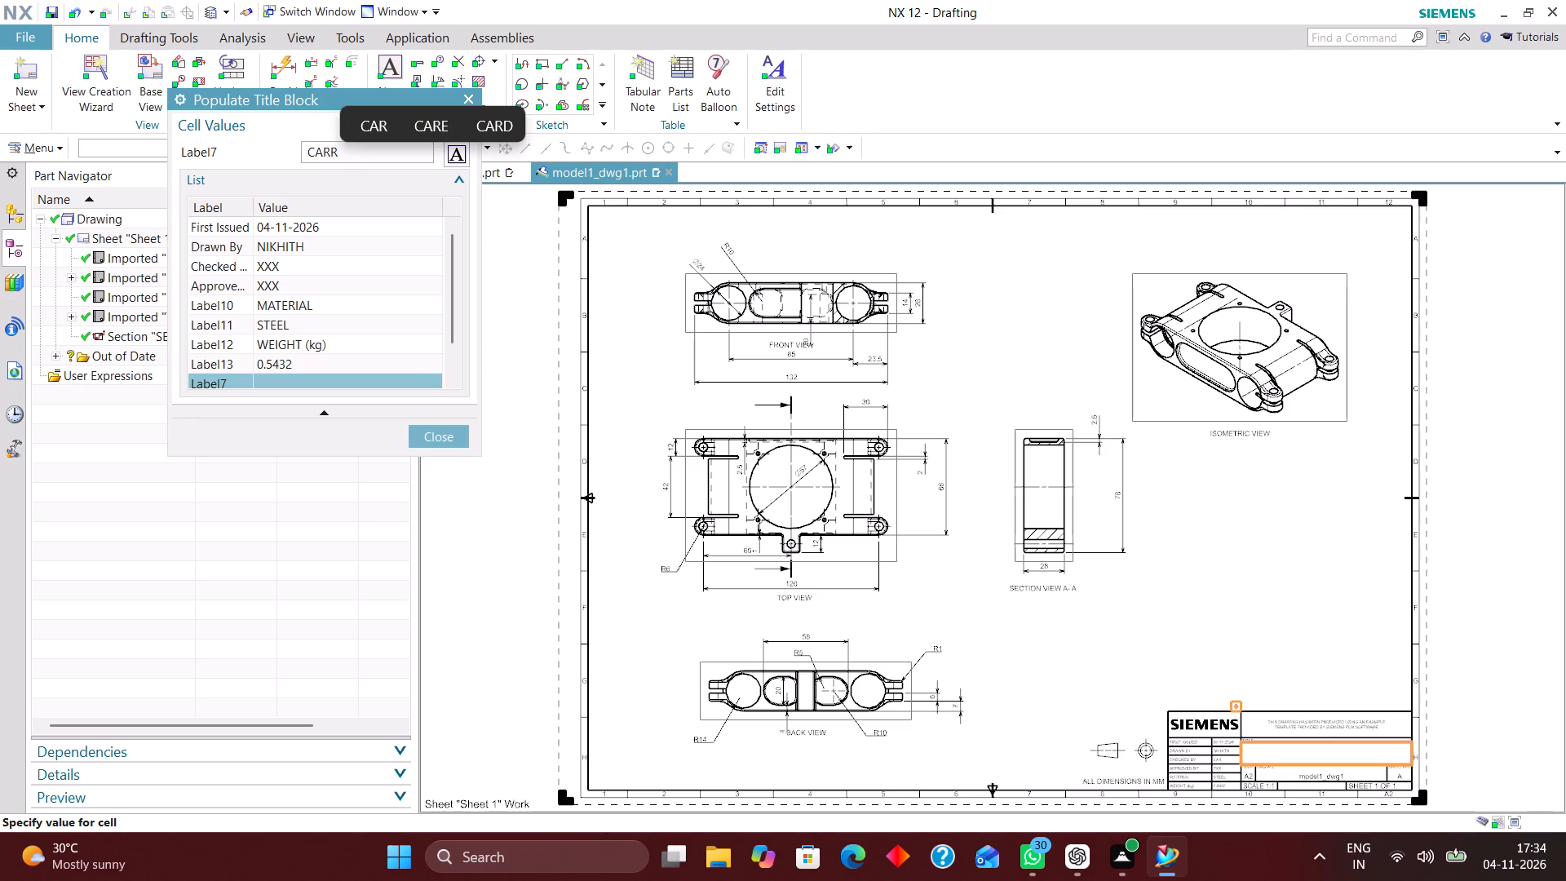
text(IA)
text(GE)
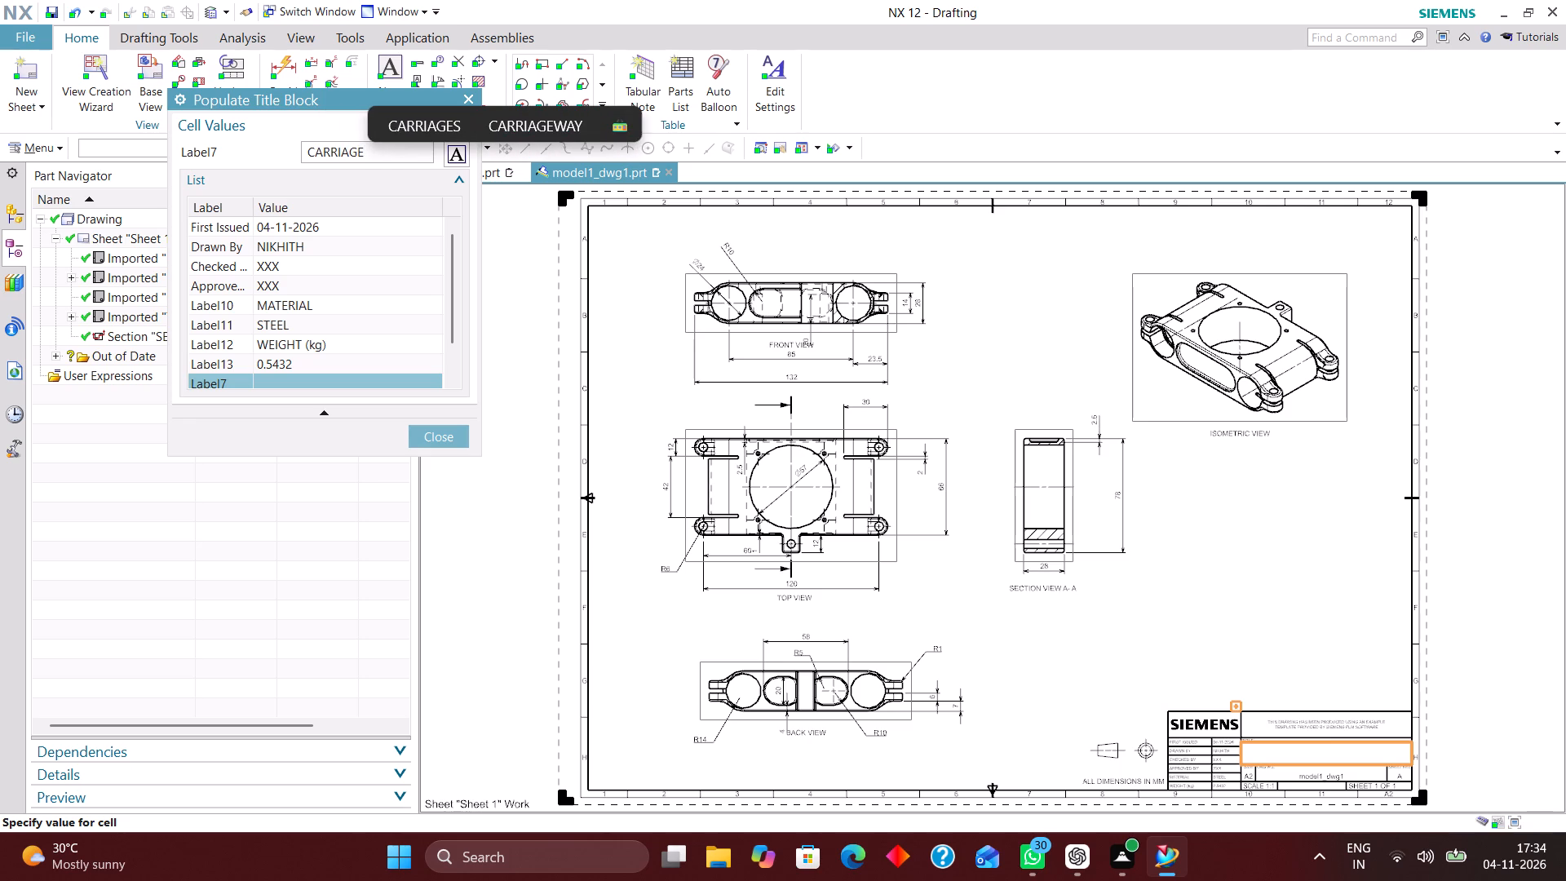
key(Return)
text(XXX)
key(Return)
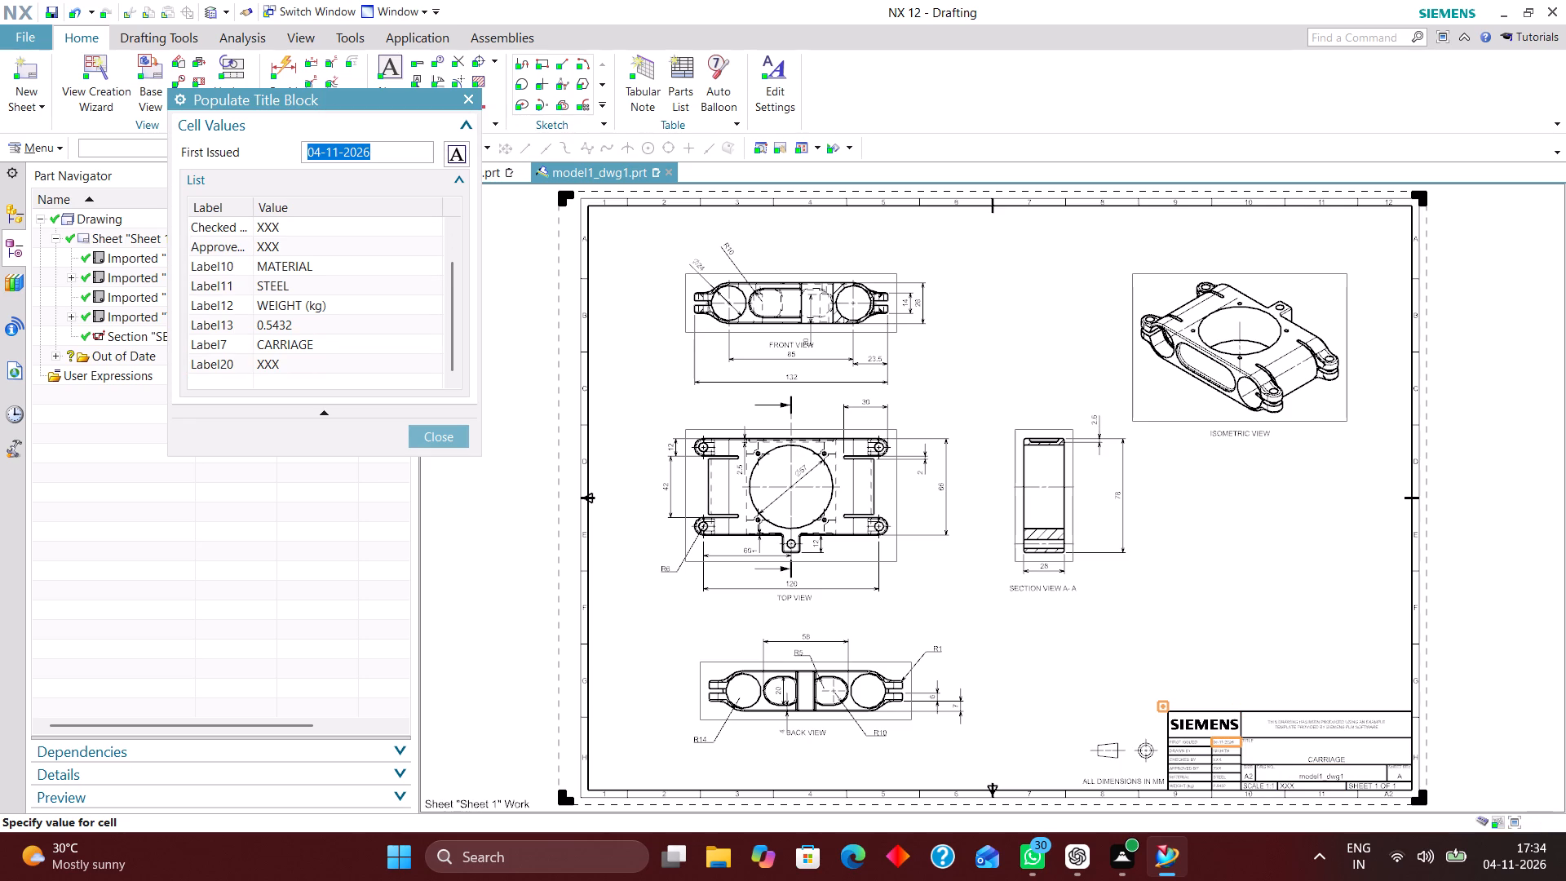
click(448, 442)
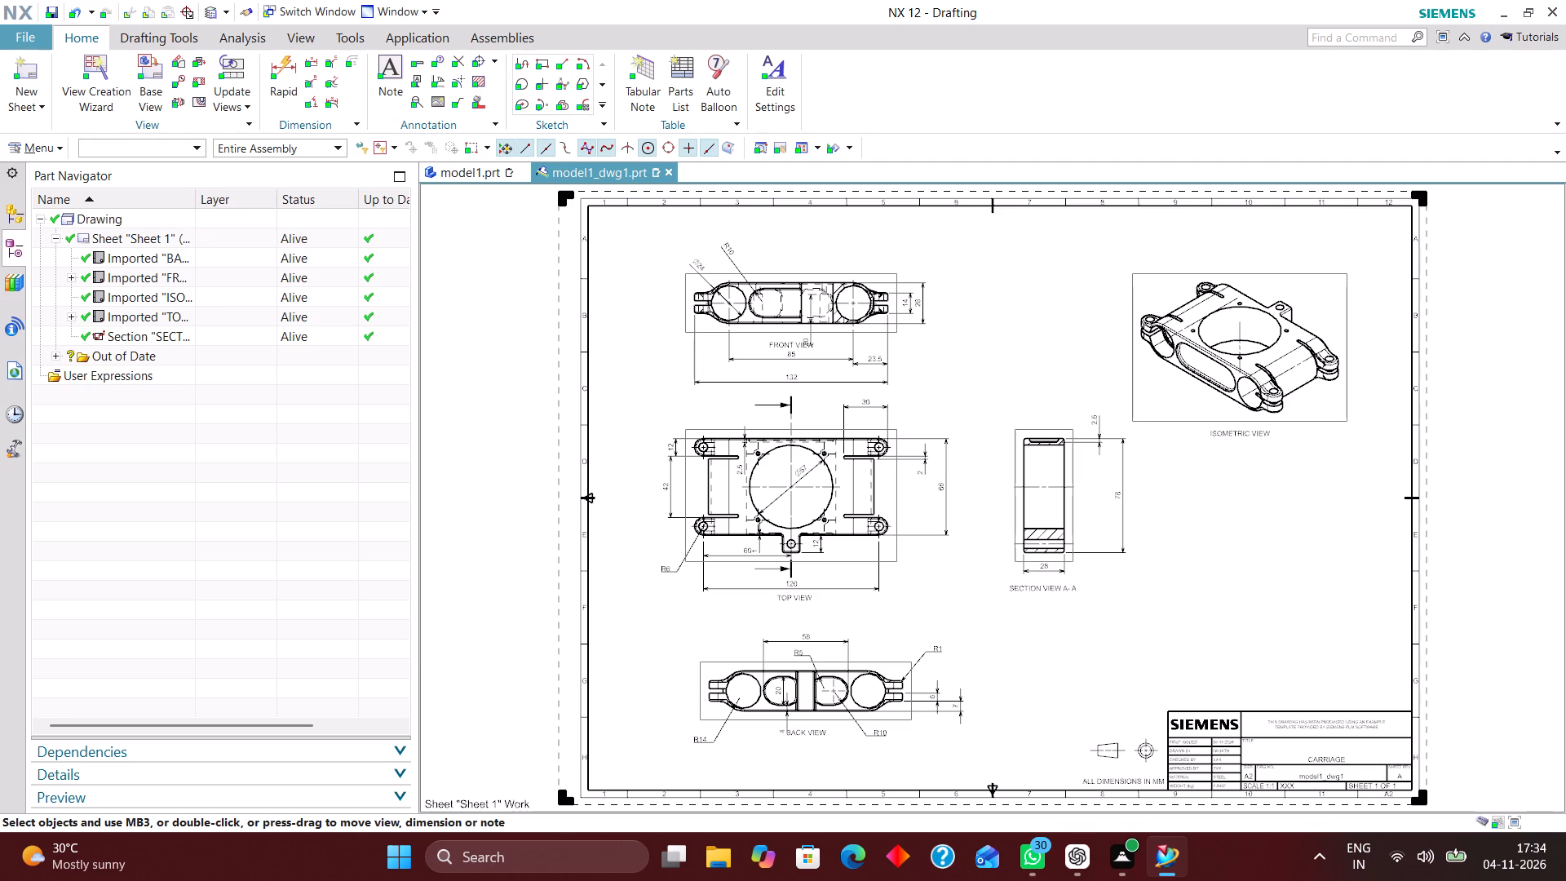
Move the upper-left lug's 12 mm dimension text in the top view up and outward, clear of the view.
scroll(569, 410, down, 2)
scroll(798, 421, up, 3)
scroll(509, 513, down, 3)
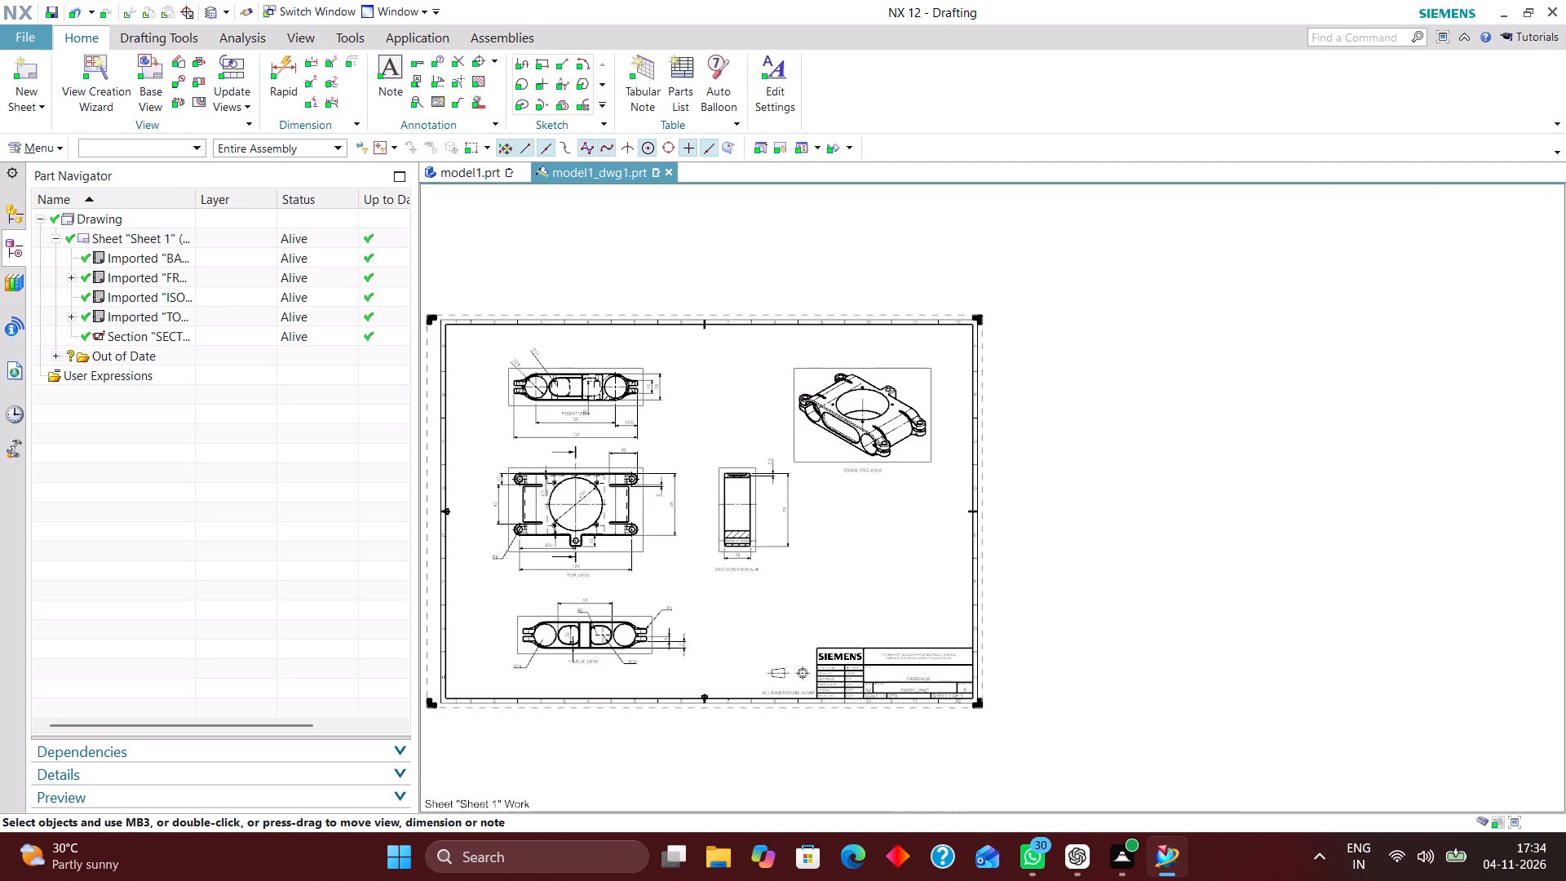
scroll(729, 457, up, 4)
right_drag(744, 362, 662, 430)
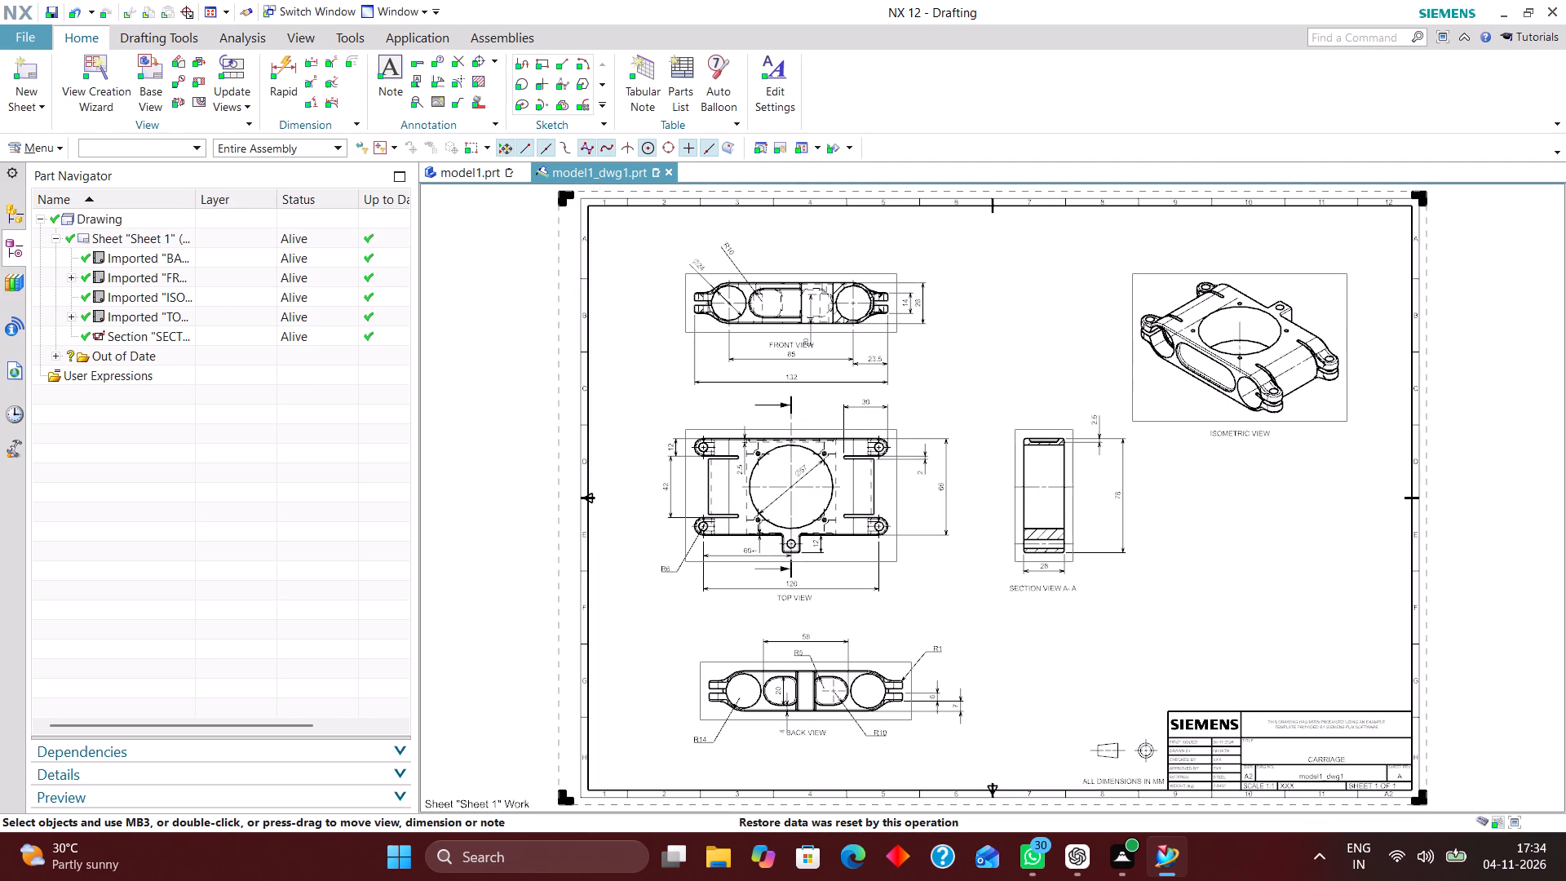
scroll(635, 578, up, 4)
scroll(637, 582, down, 2)
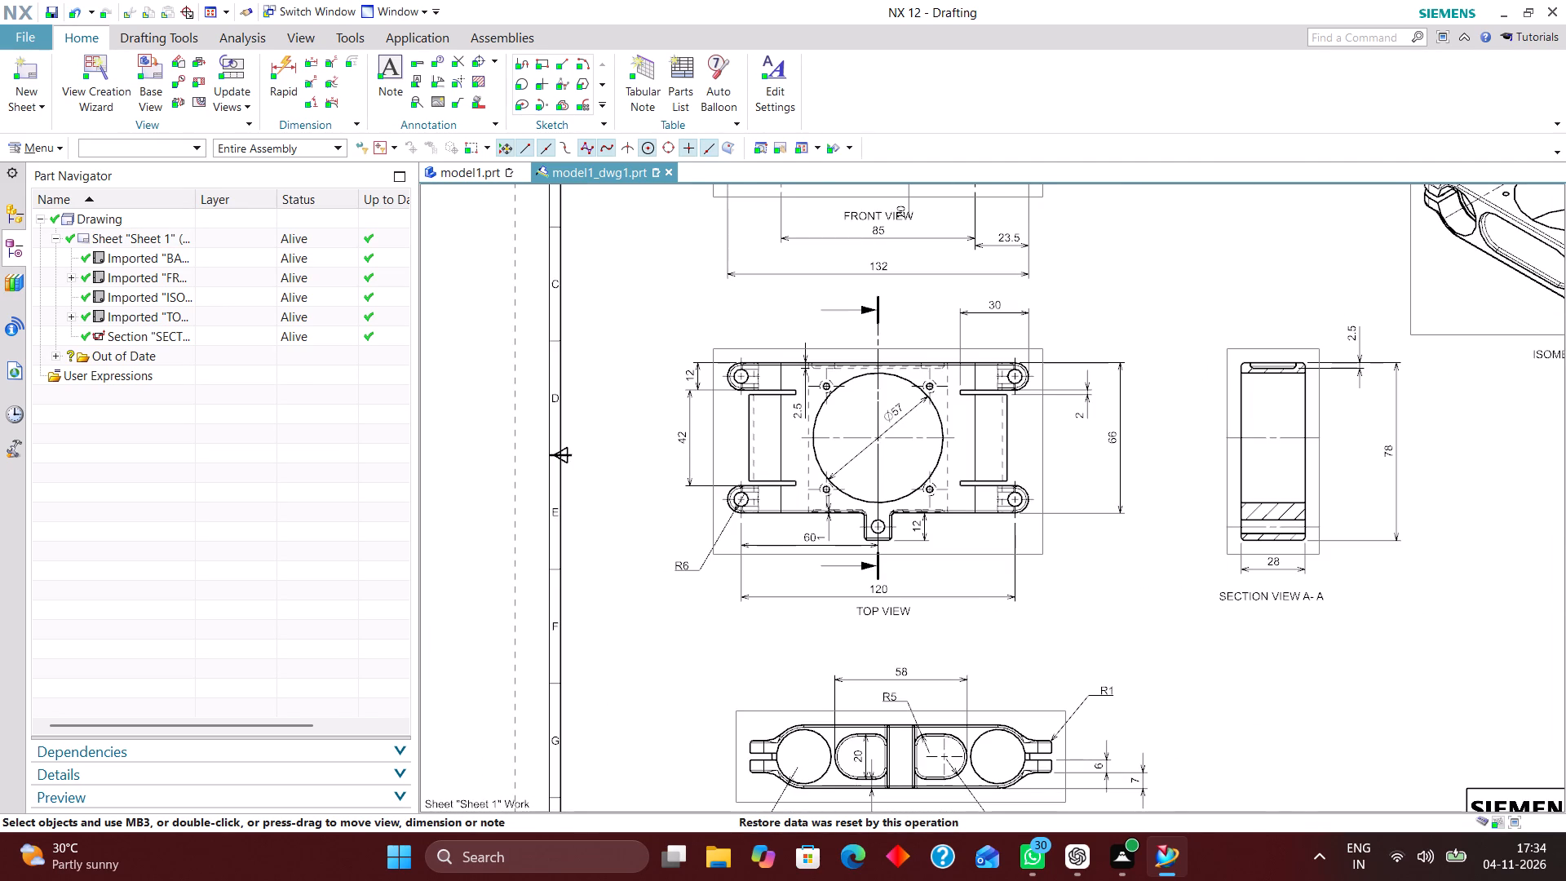
scroll(608, 461, down, 2)
scroll(715, 364, up, 5)
drag(557, 494, 576, 401)
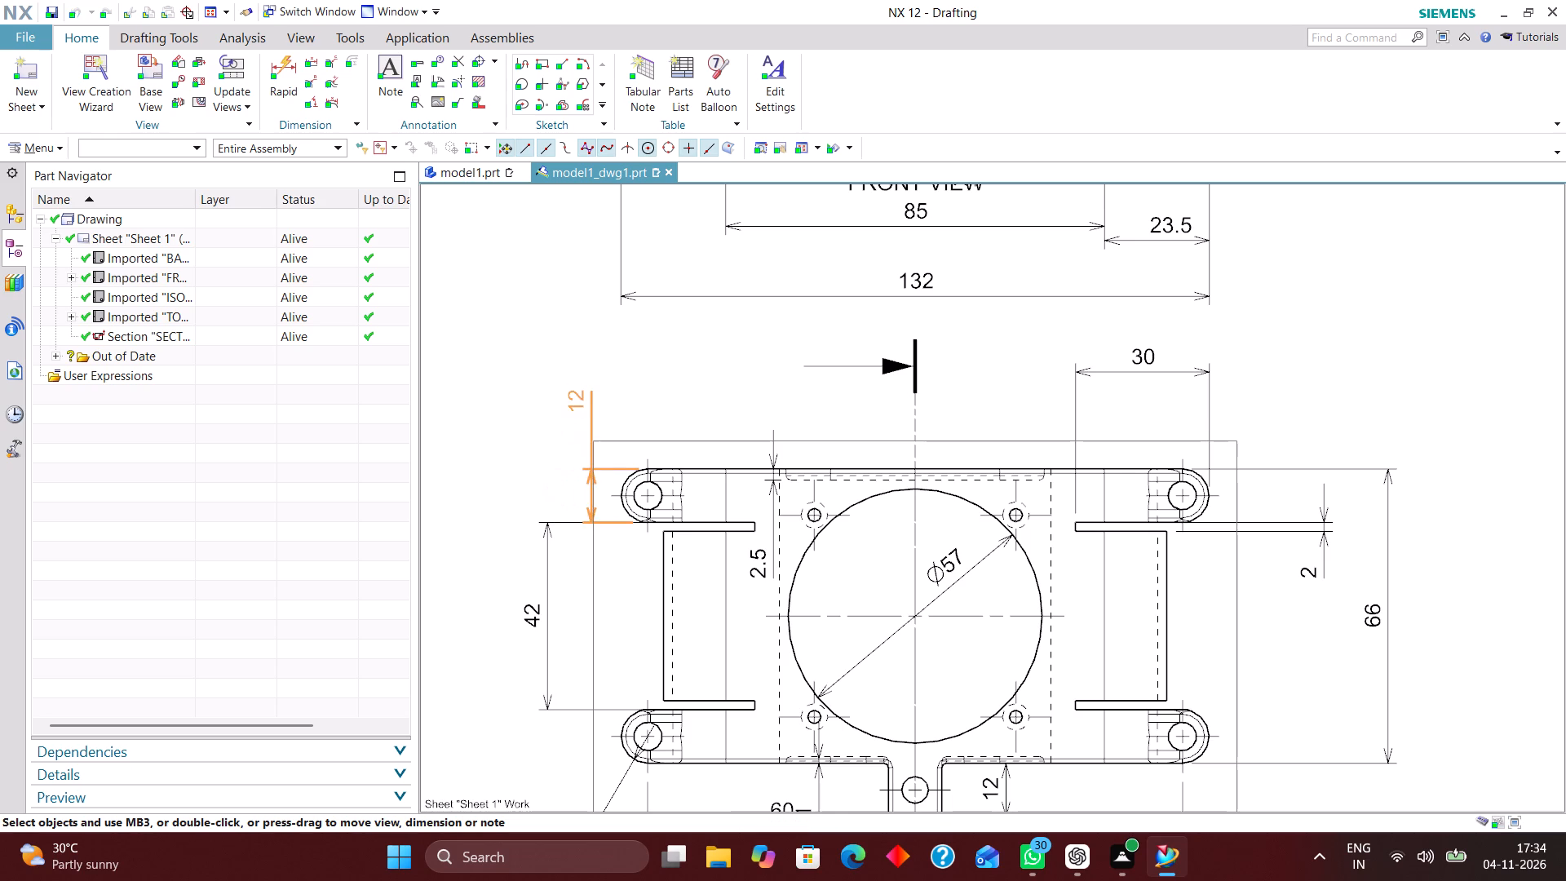
drag(576, 401, 546, 418)
Display the A labels on the top view's section line and place them just above the upper arrow and below the lower arrow.
scroll(640, 484, down, 2)
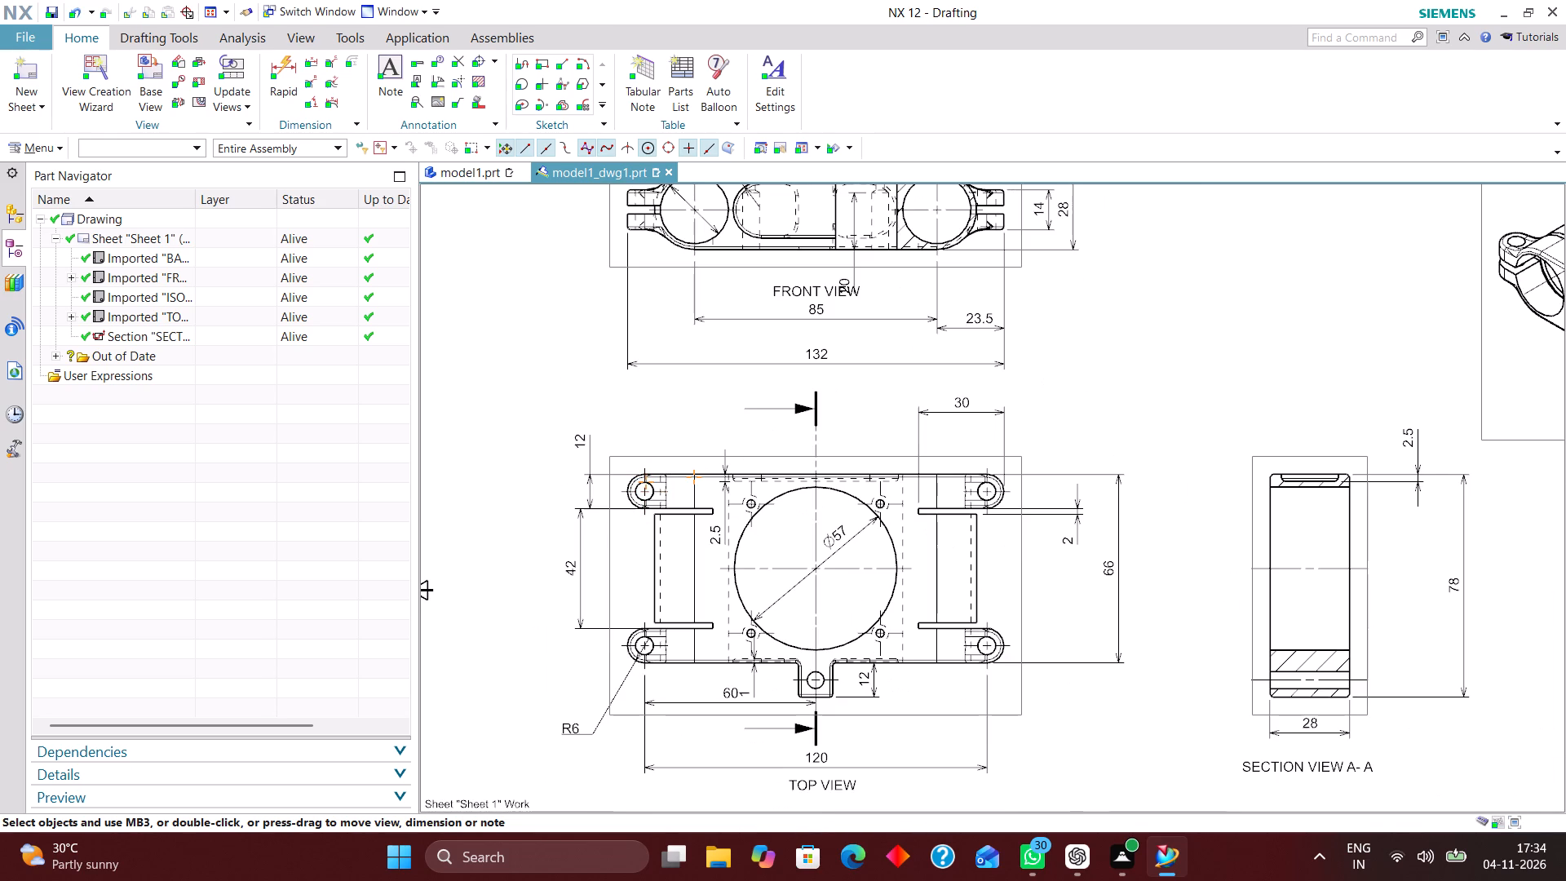
double_click(803, 407)
click(366, 369)
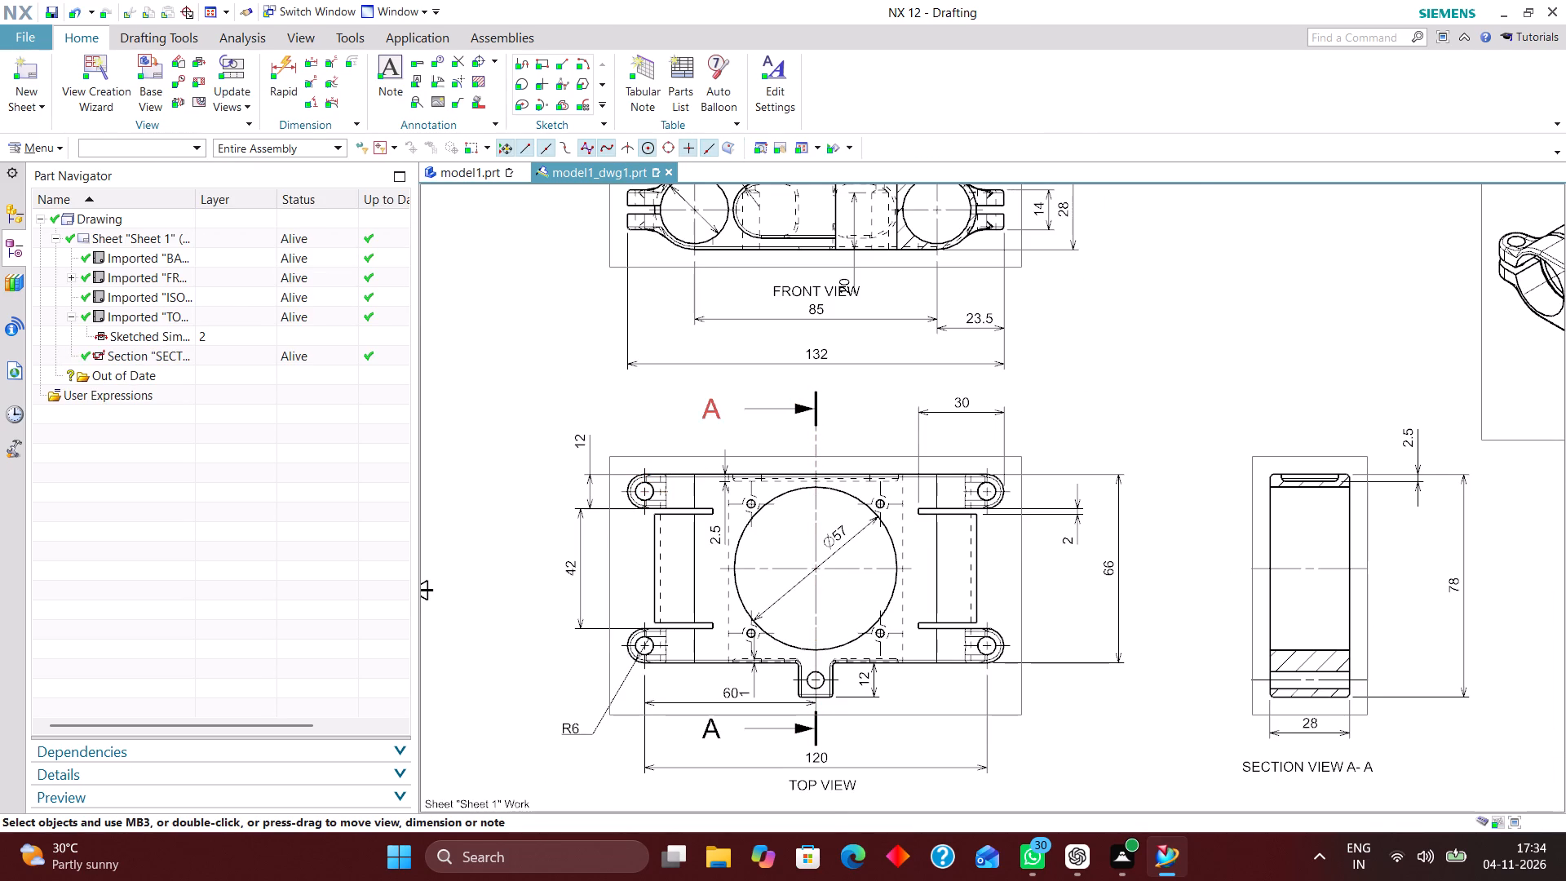
drag(709, 400, 780, 390)
scroll(721, 415, down, 3)
scroll(736, 626, up, 5)
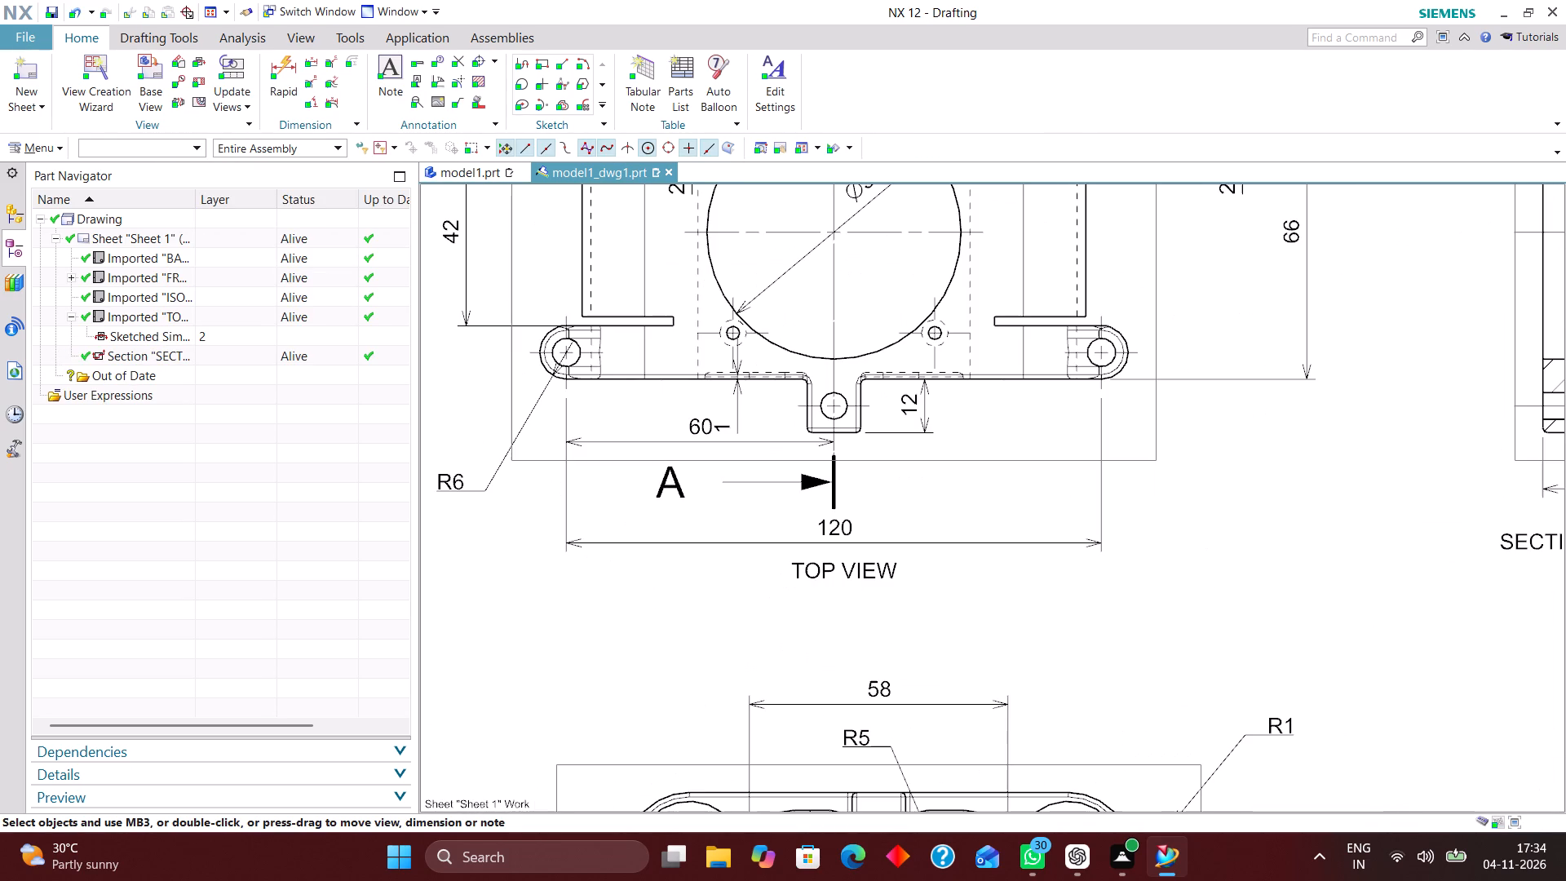
drag(671, 483, 766, 502)
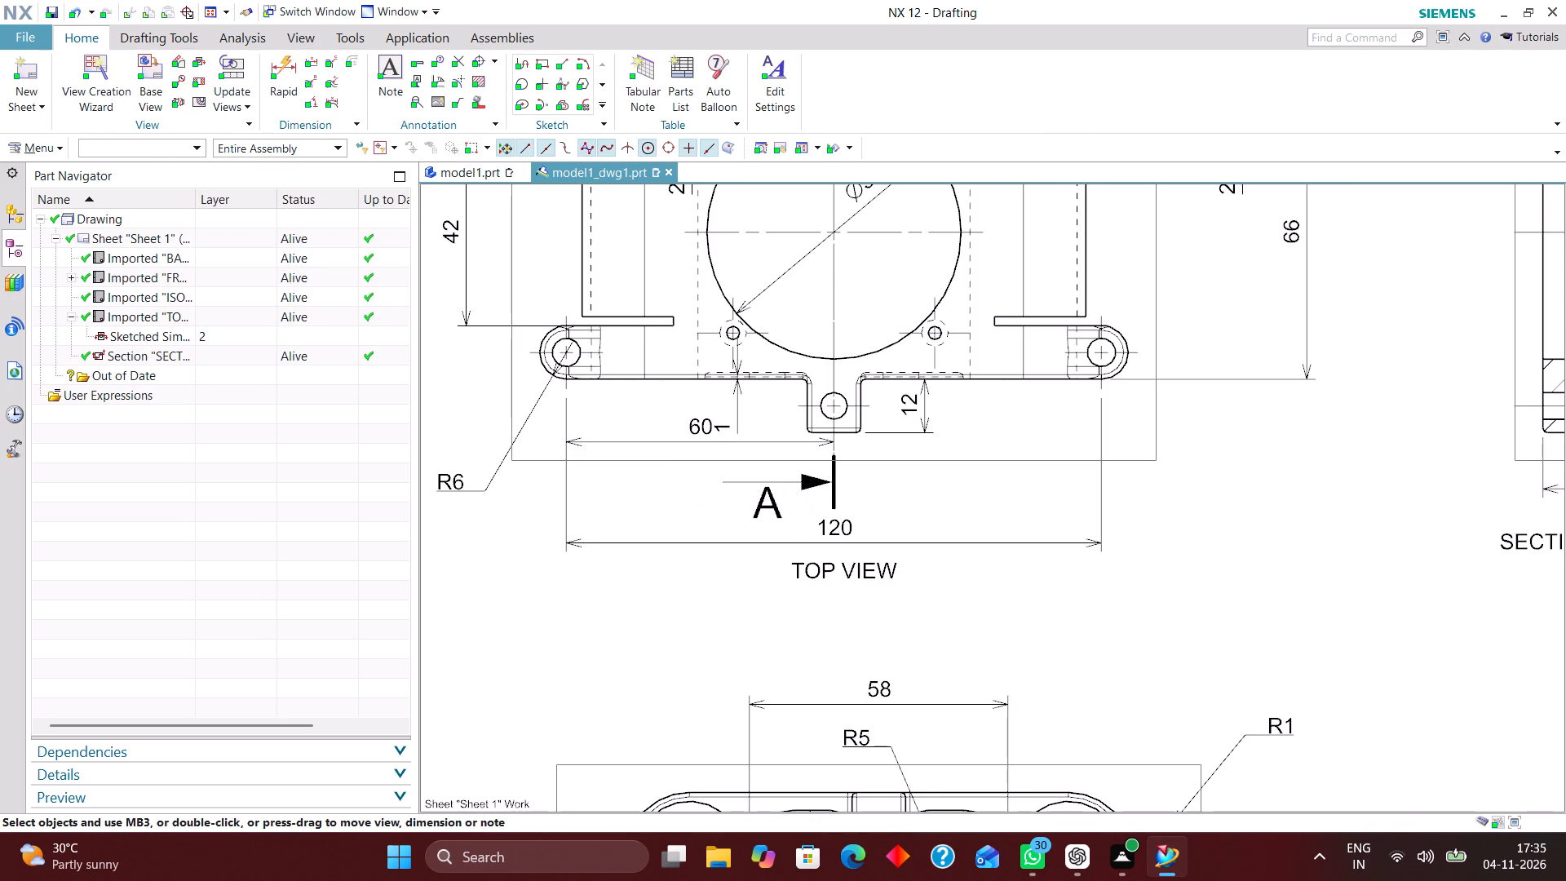
Move the bottom tab's 12 mm dimension text in the top view down, outside its arrows.
scroll(665, 579, down, 2)
scroll(834, 595, down, 1)
scroll(850, 481, up, 3)
drag(807, 507, 818, 587)
Examine the placement of dimensions and labels in the top view and section view A-A.
scroll(745, 635, down, 3)
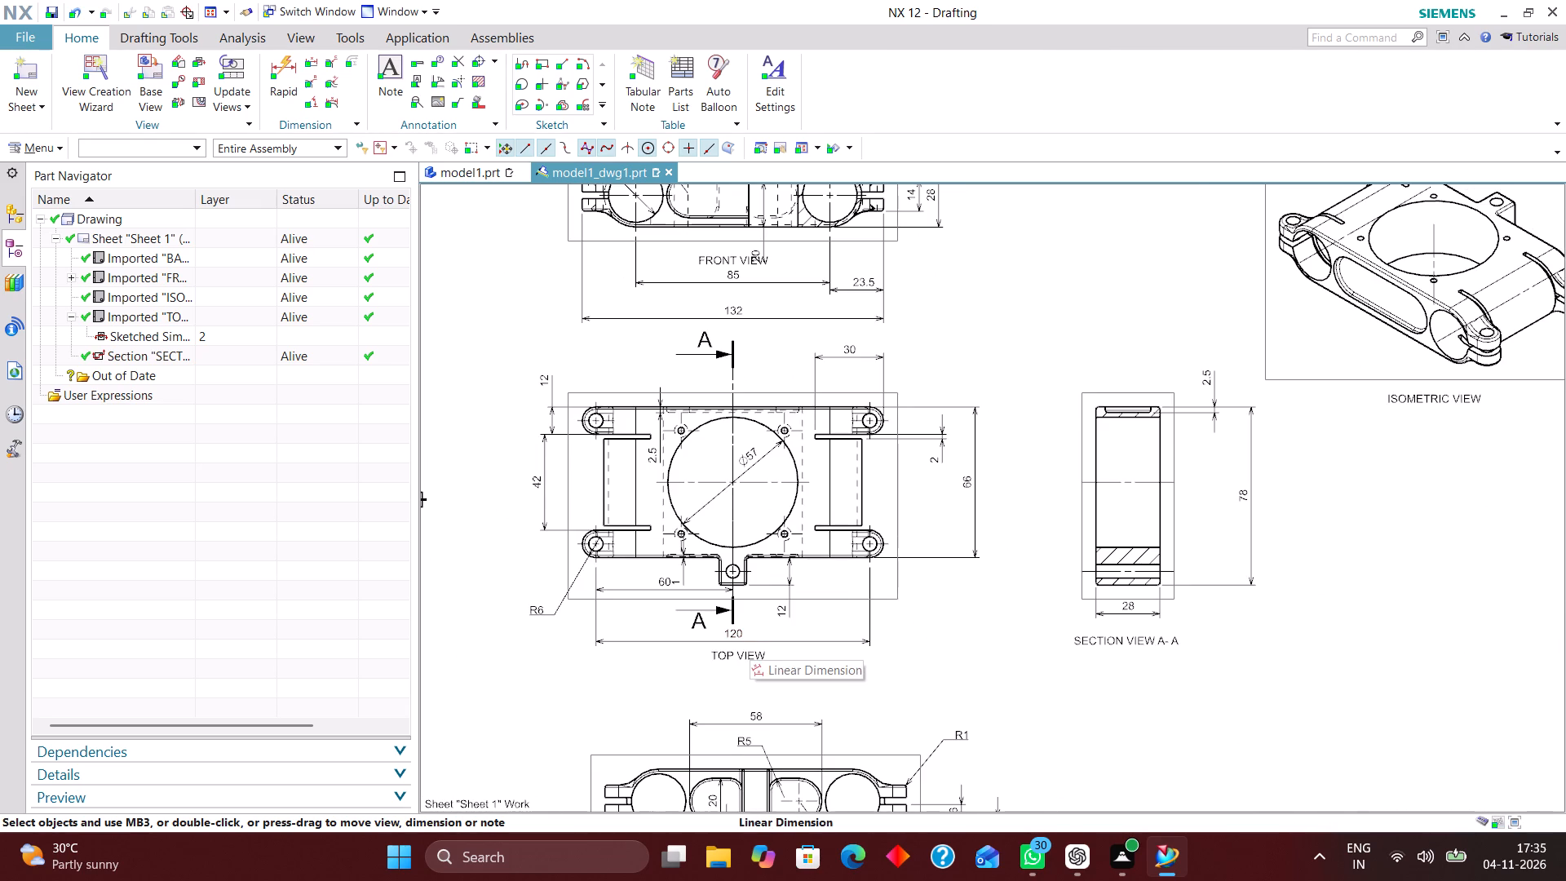
scroll(949, 438, up, 3)
scroll(883, 665, down, 2)
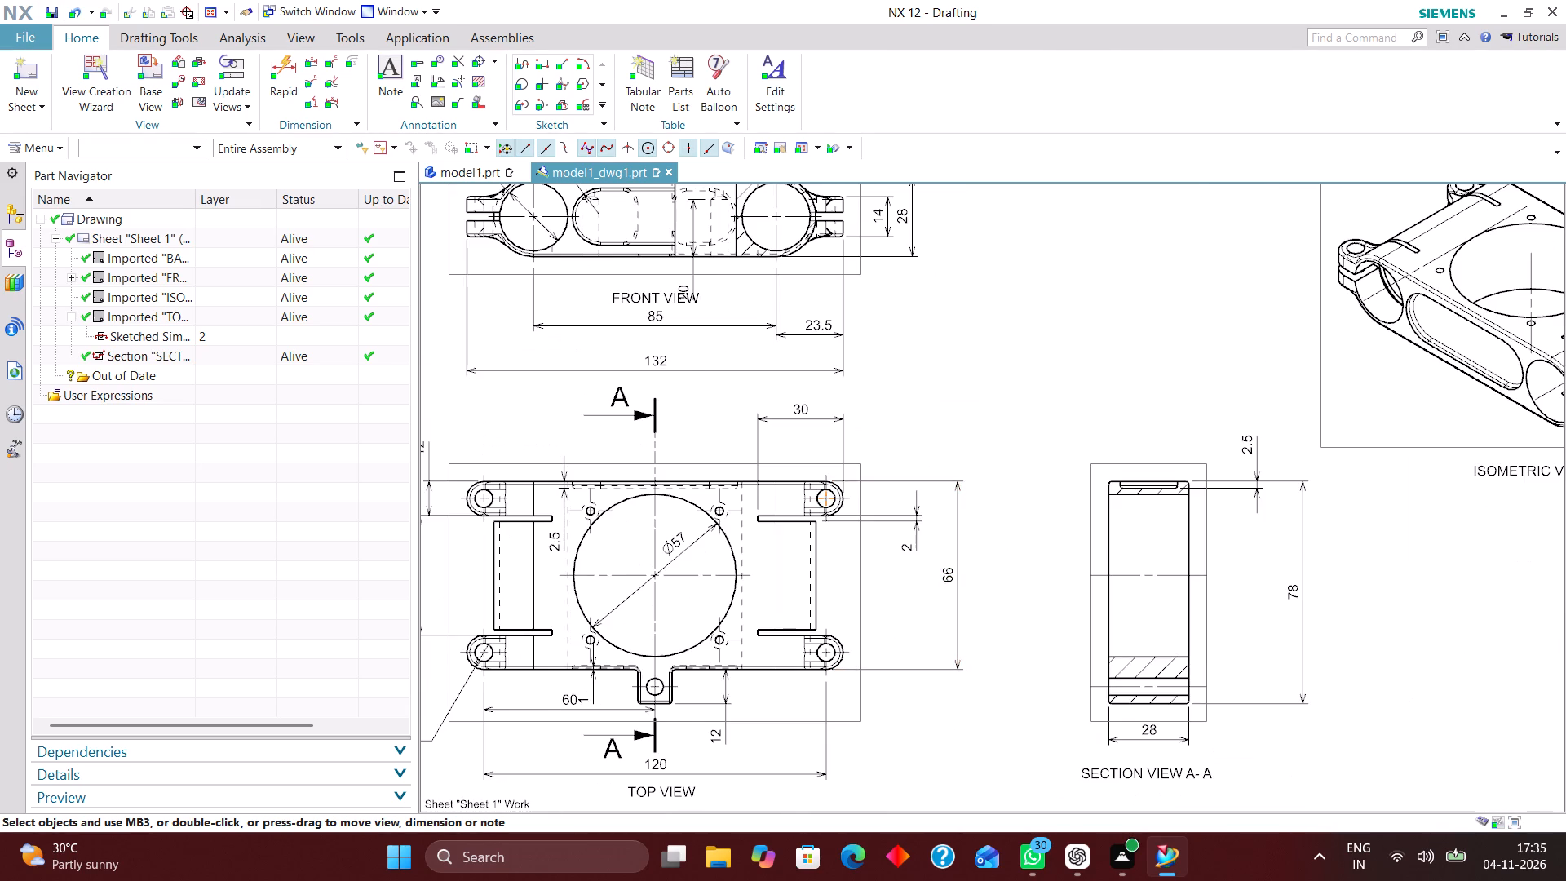
scroll(845, 577, down, 1)
scroll(748, 450, down, 1)
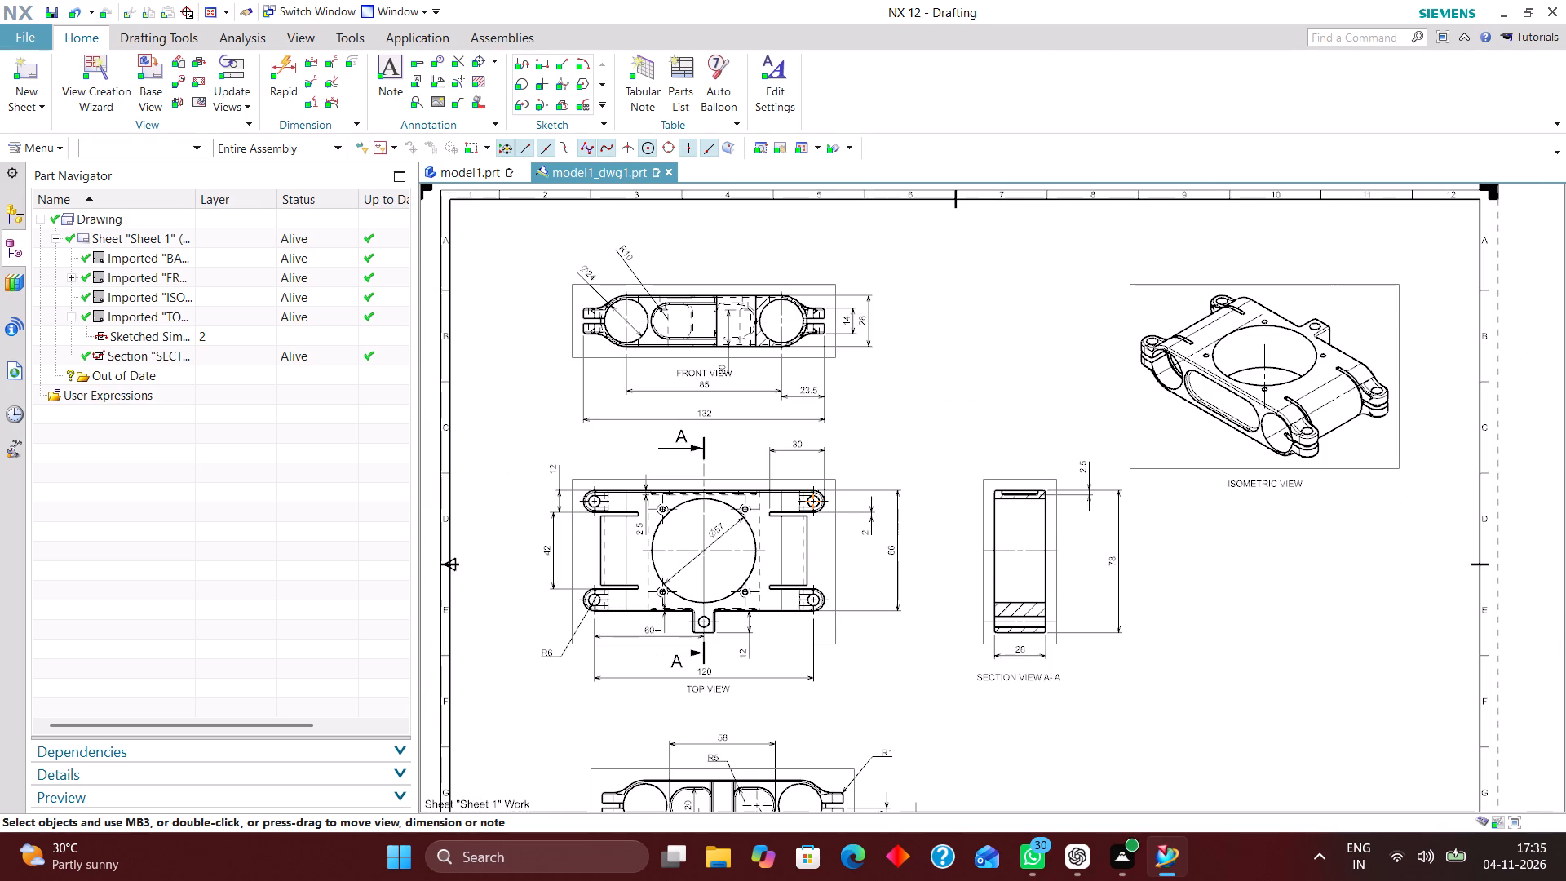
scroll(714, 595, up, 3)
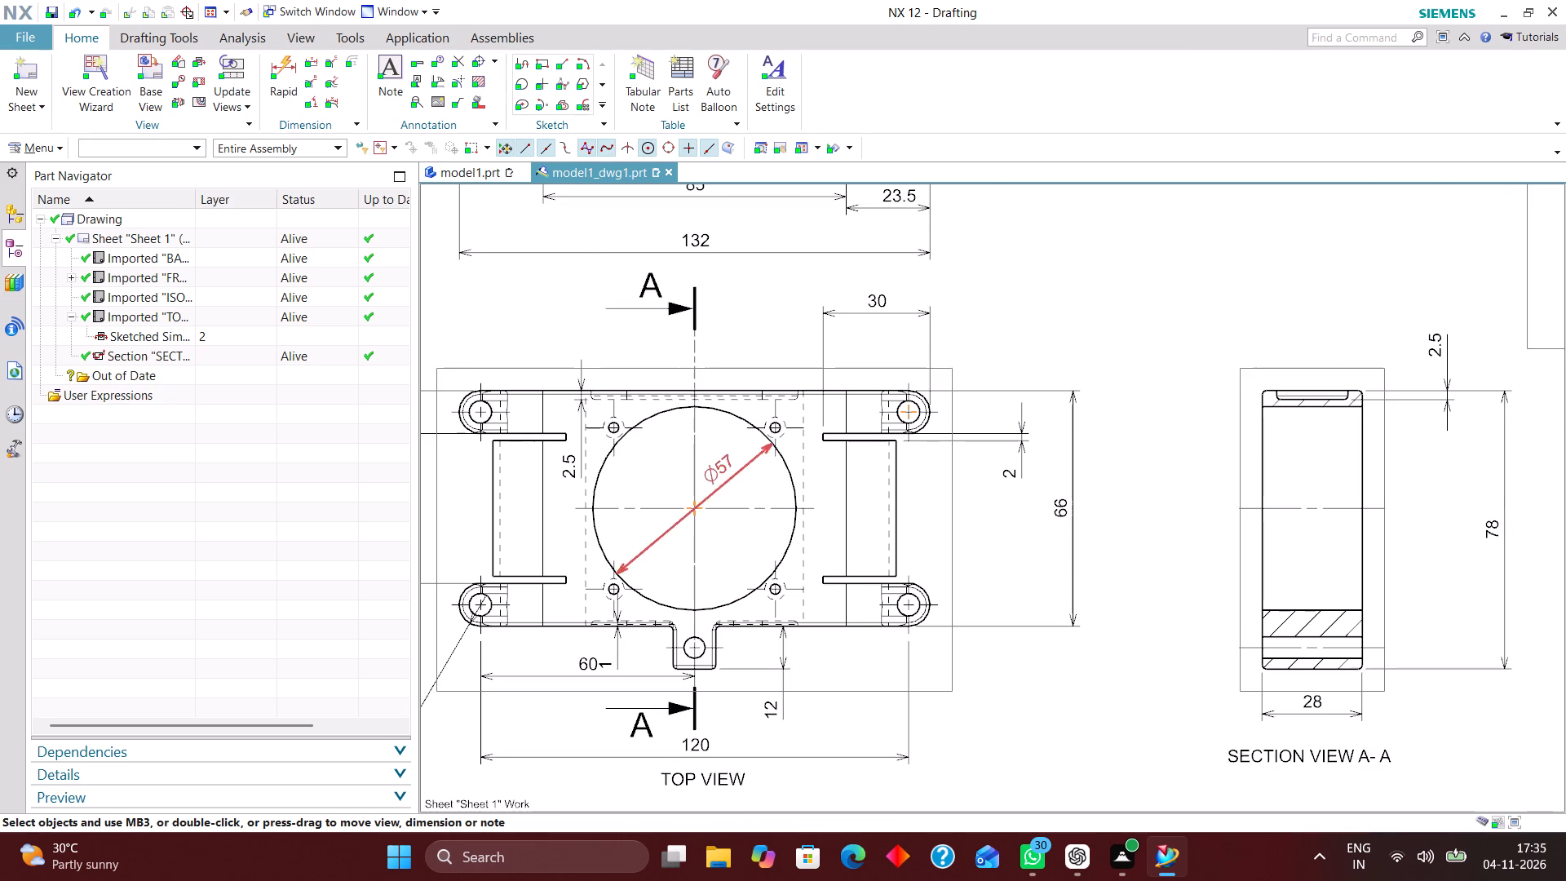
scroll(714, 486, down, 3)
scroll(768, 586, up, 4)
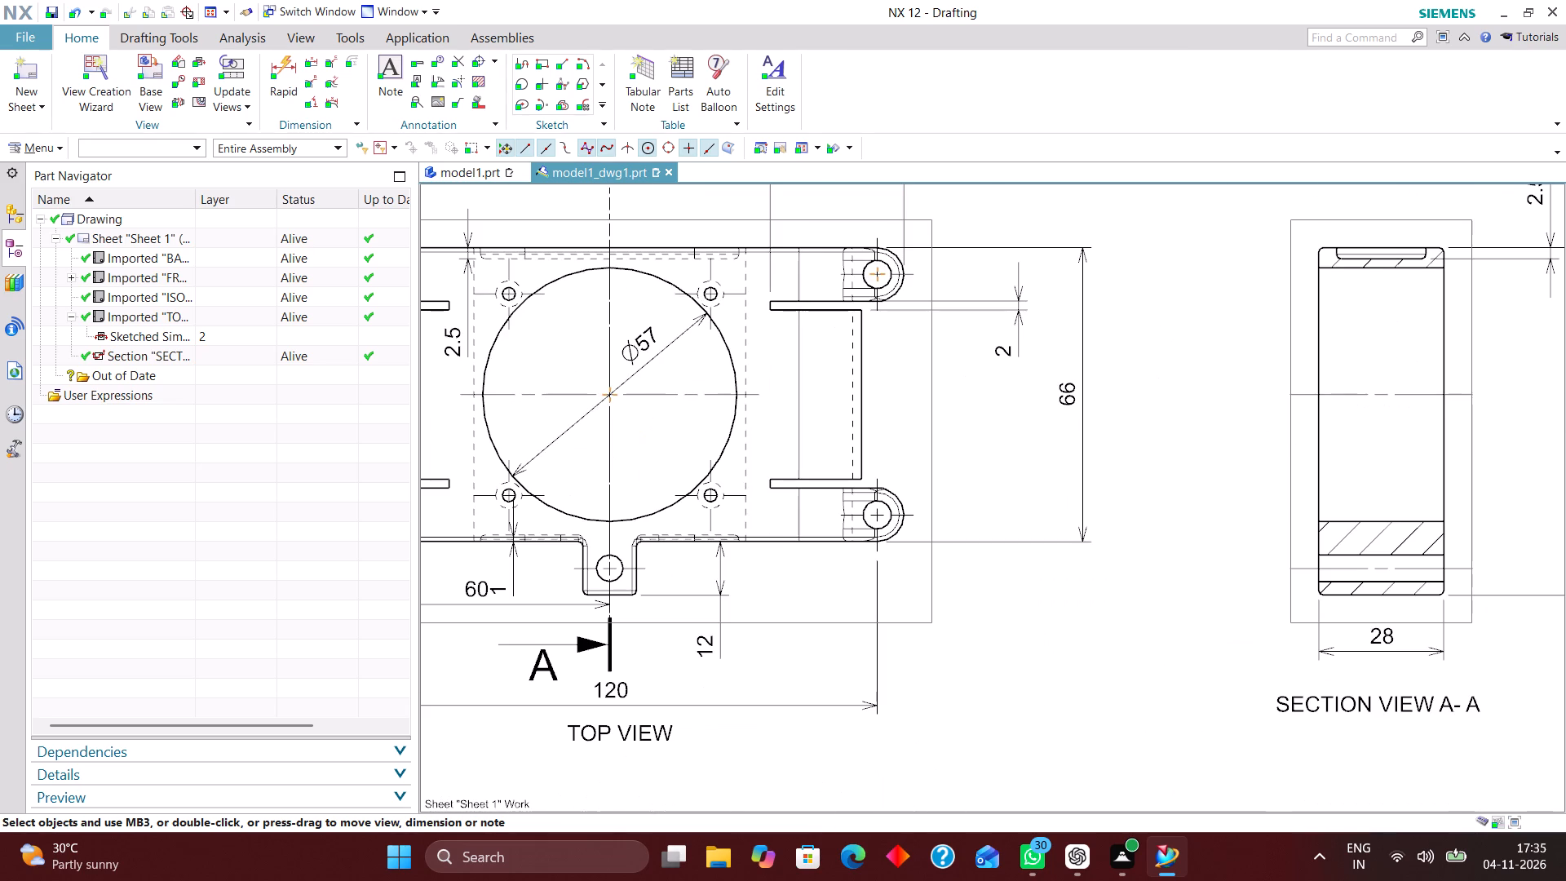
scroll(814, 614, down, 4)
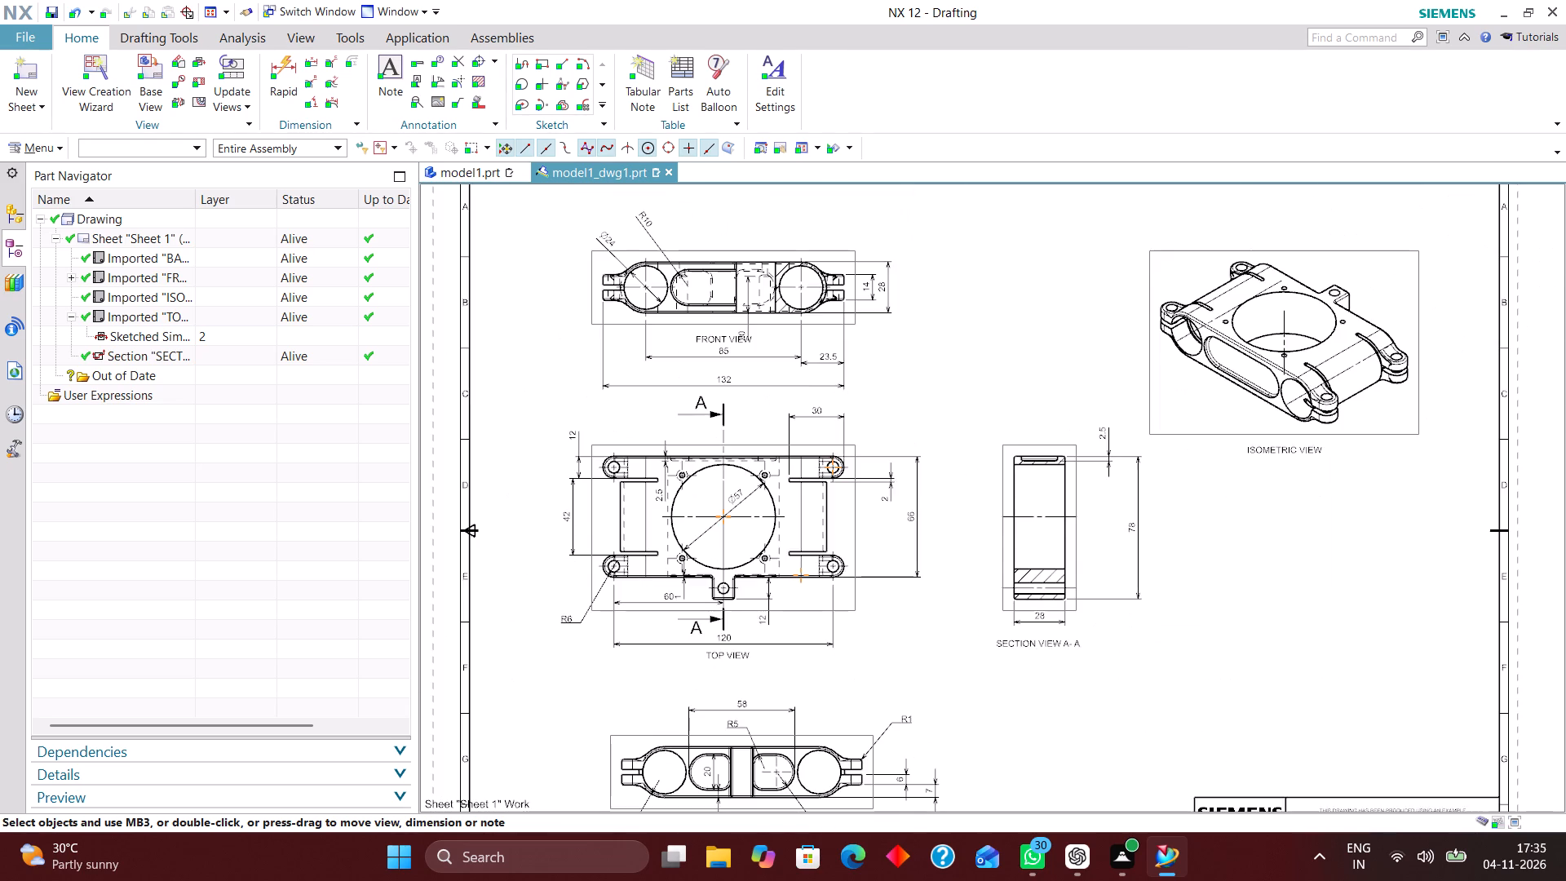
Move the FRONT VIEW label from among the dimensions to the clear space above the front view.
scroll(741, 268, up, 3)
drag(735, 405, 742, 415)
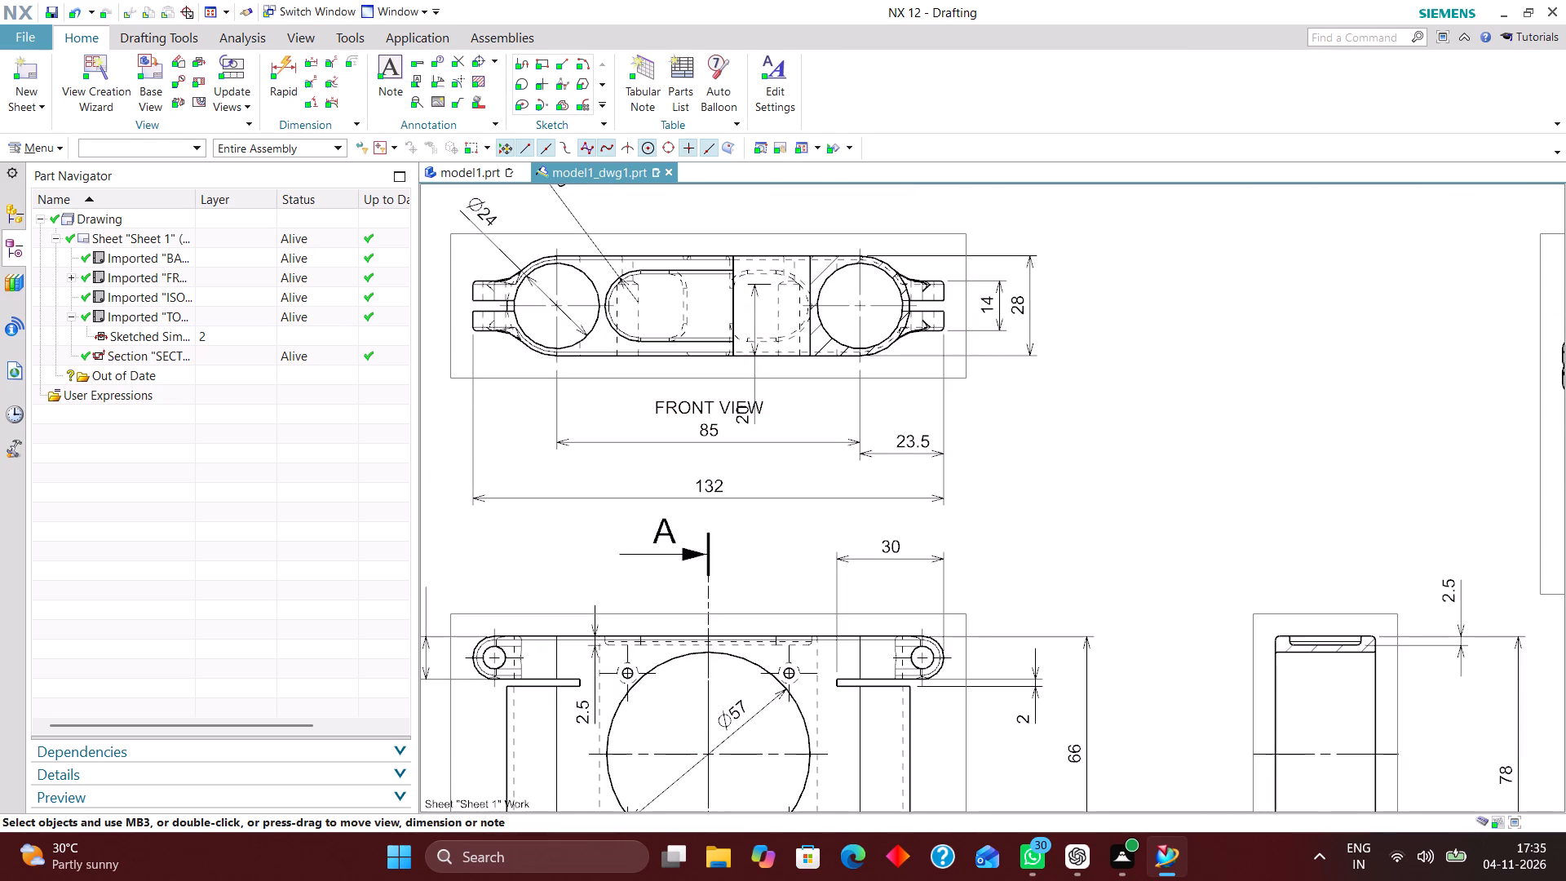
drag(701, 408, 1021, 399)
scroll(875, 595, down, 3)
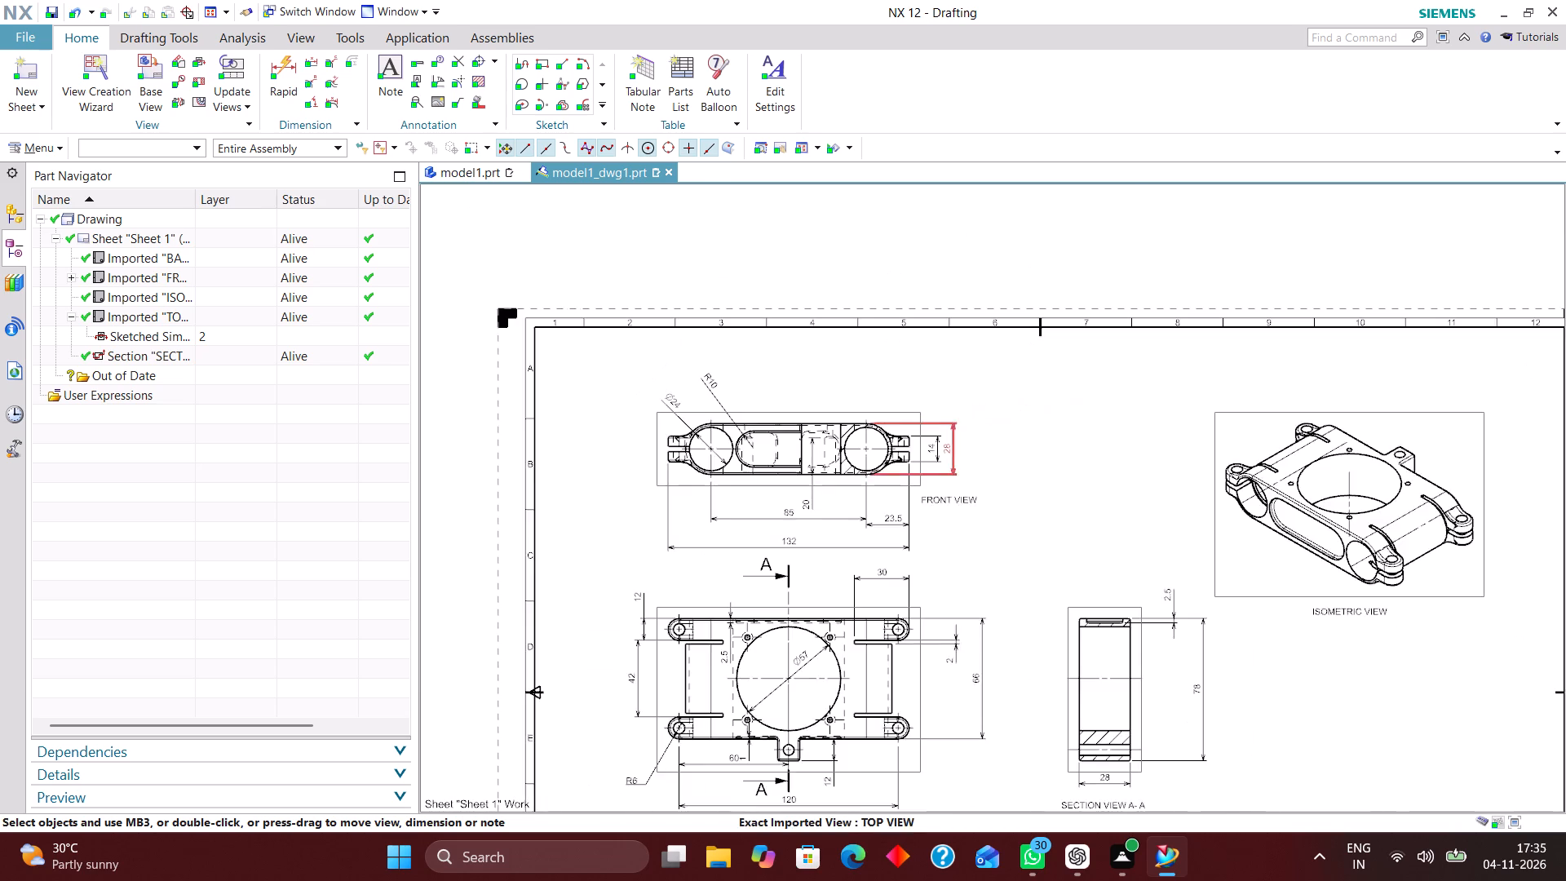
scroll(961, 475, up, 2)
drag(949, 520, 741, 323)
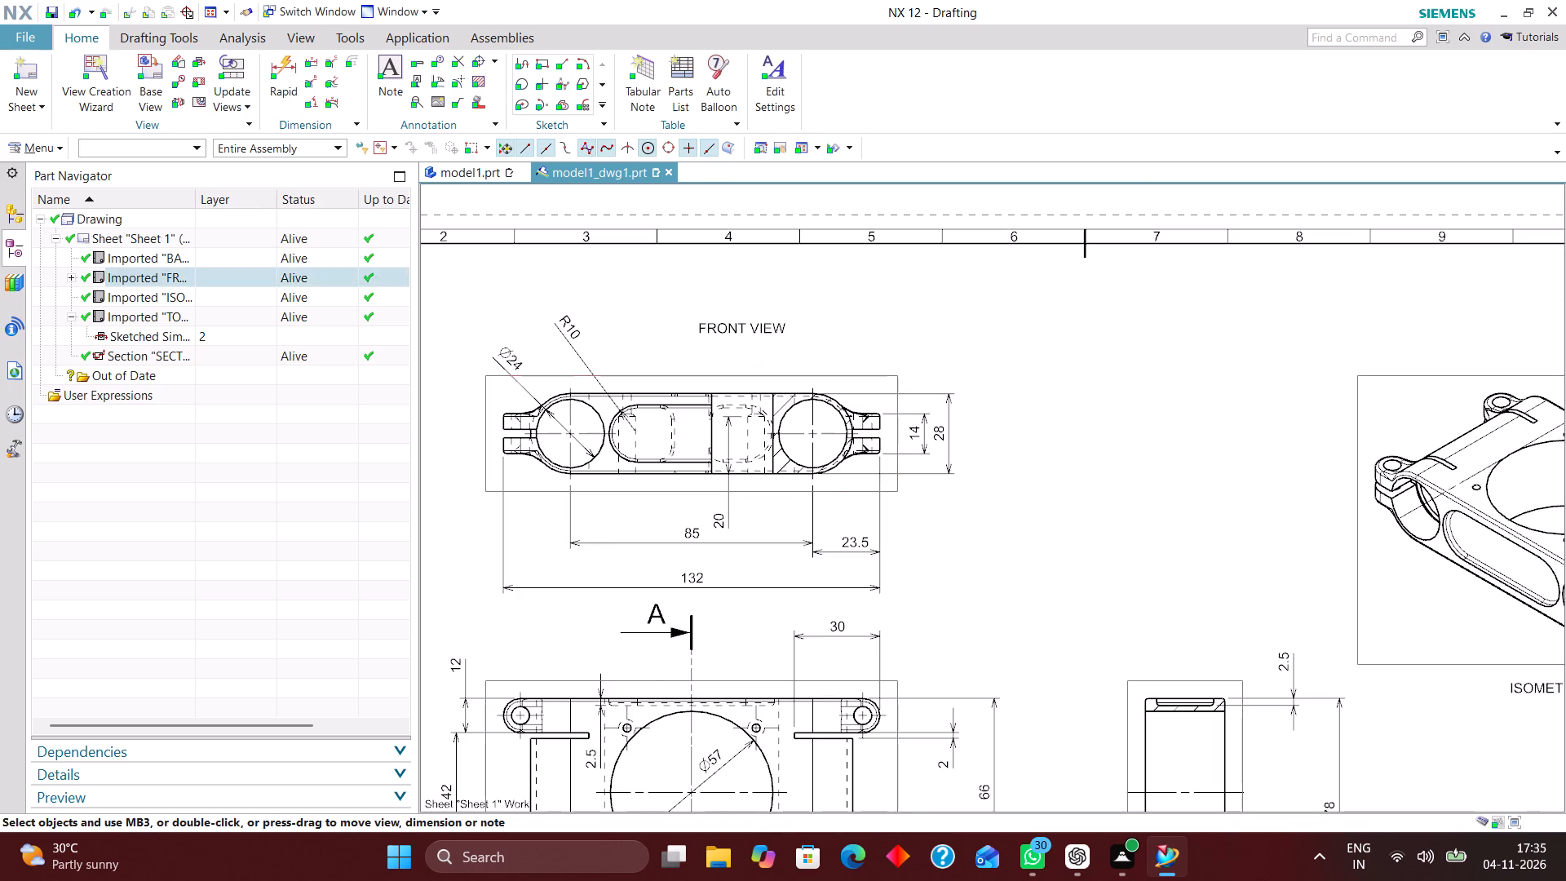
Set the front view's Ø24 dimension to horizontal text above the stub and place it to the left of the view.
scroll(912, 443, down, 2)
scroll(613, 396, up, 3)
double_click(692, 387)
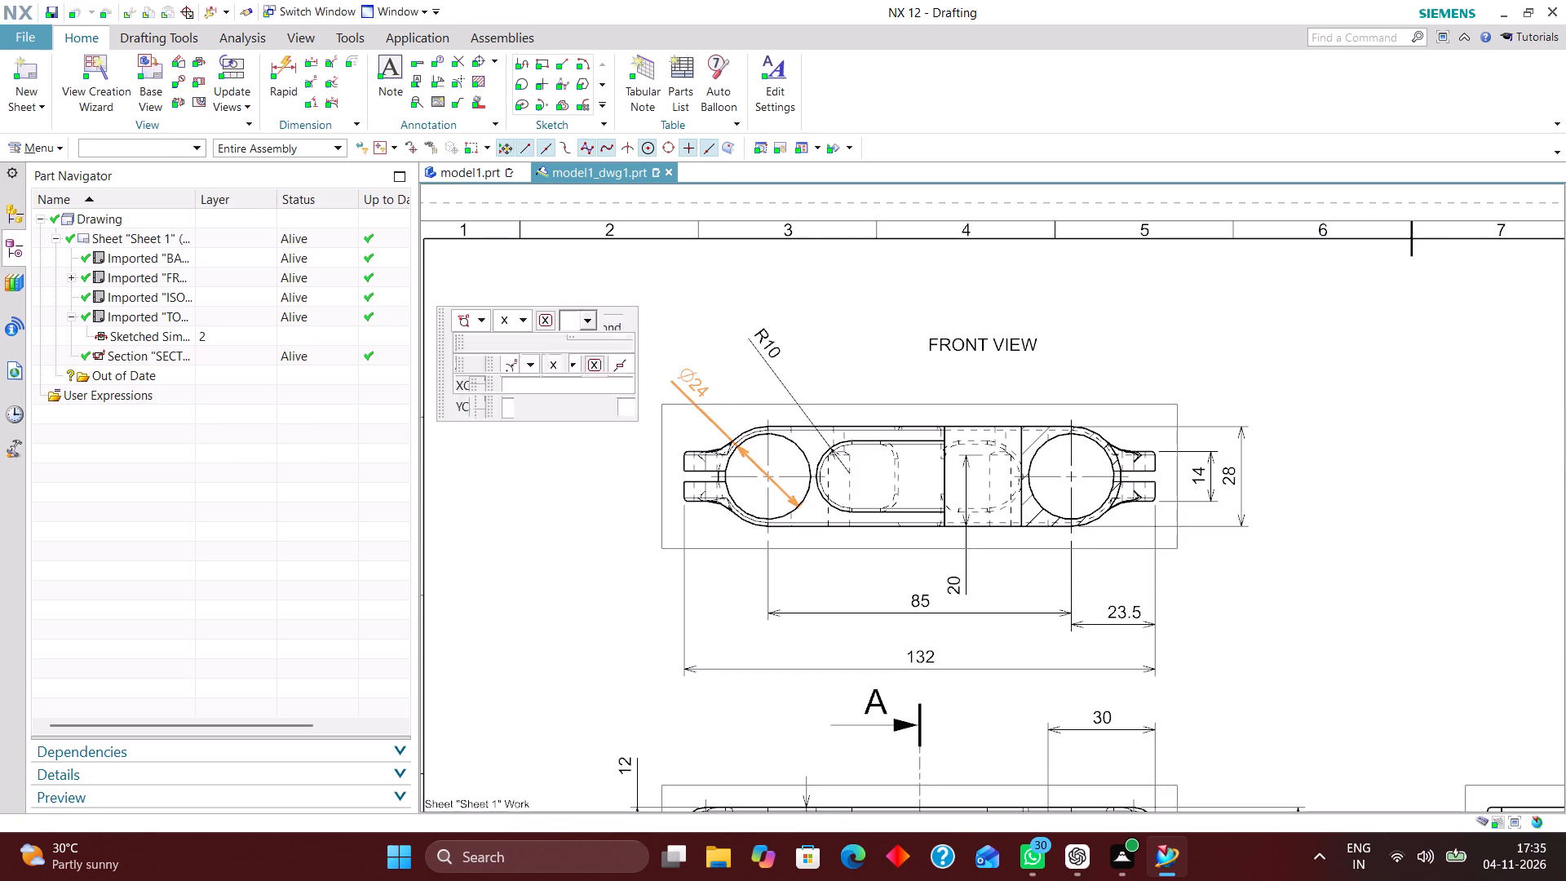
click(657, 406)
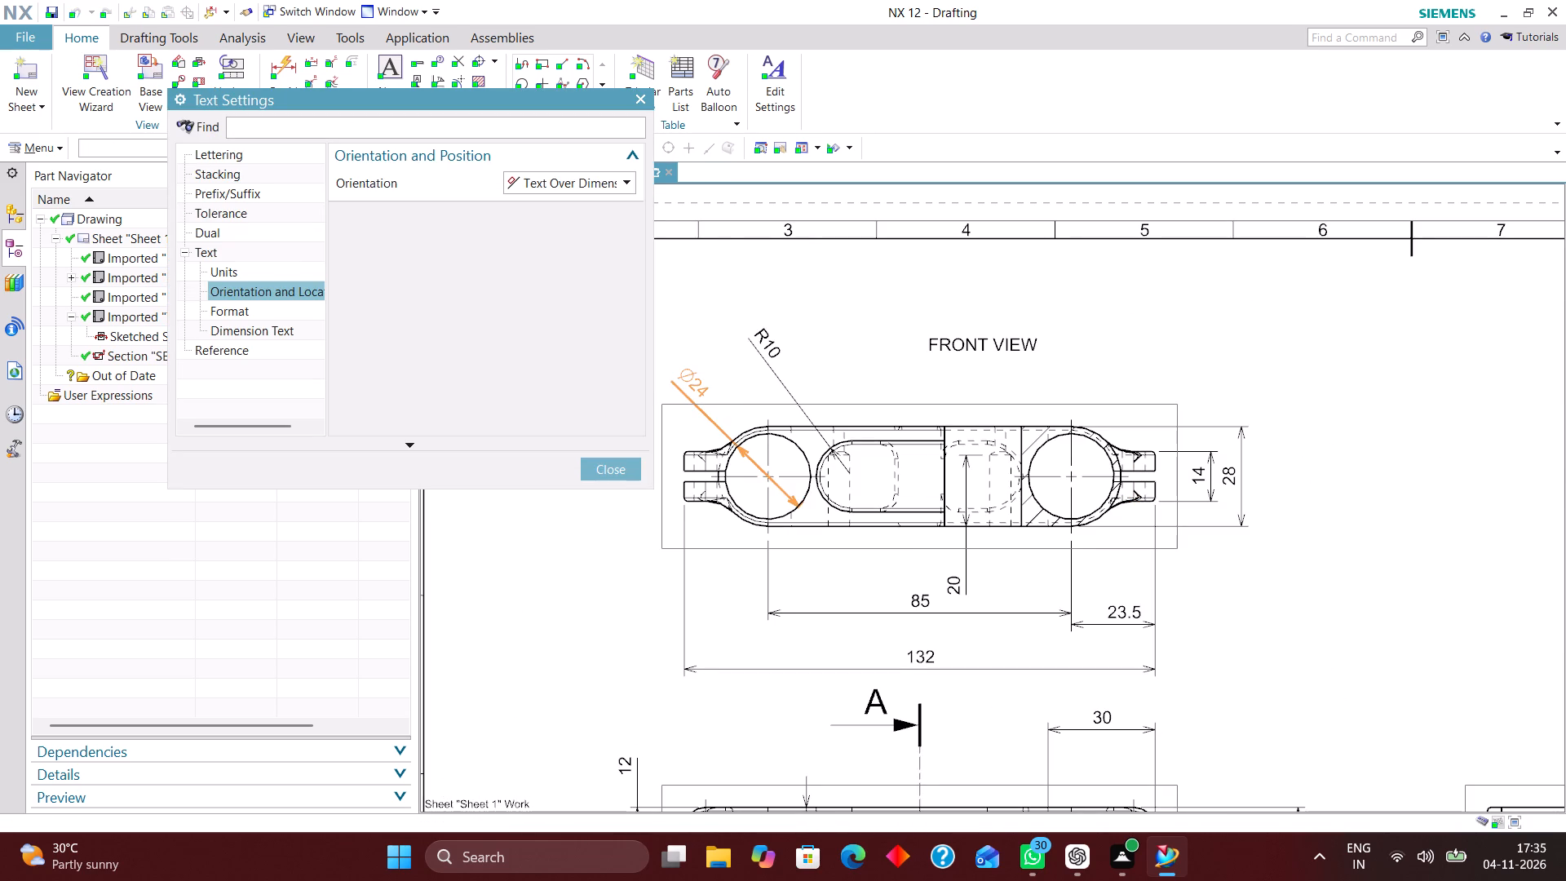
click(602, 189)
click(608, 205)
click(613, 213)
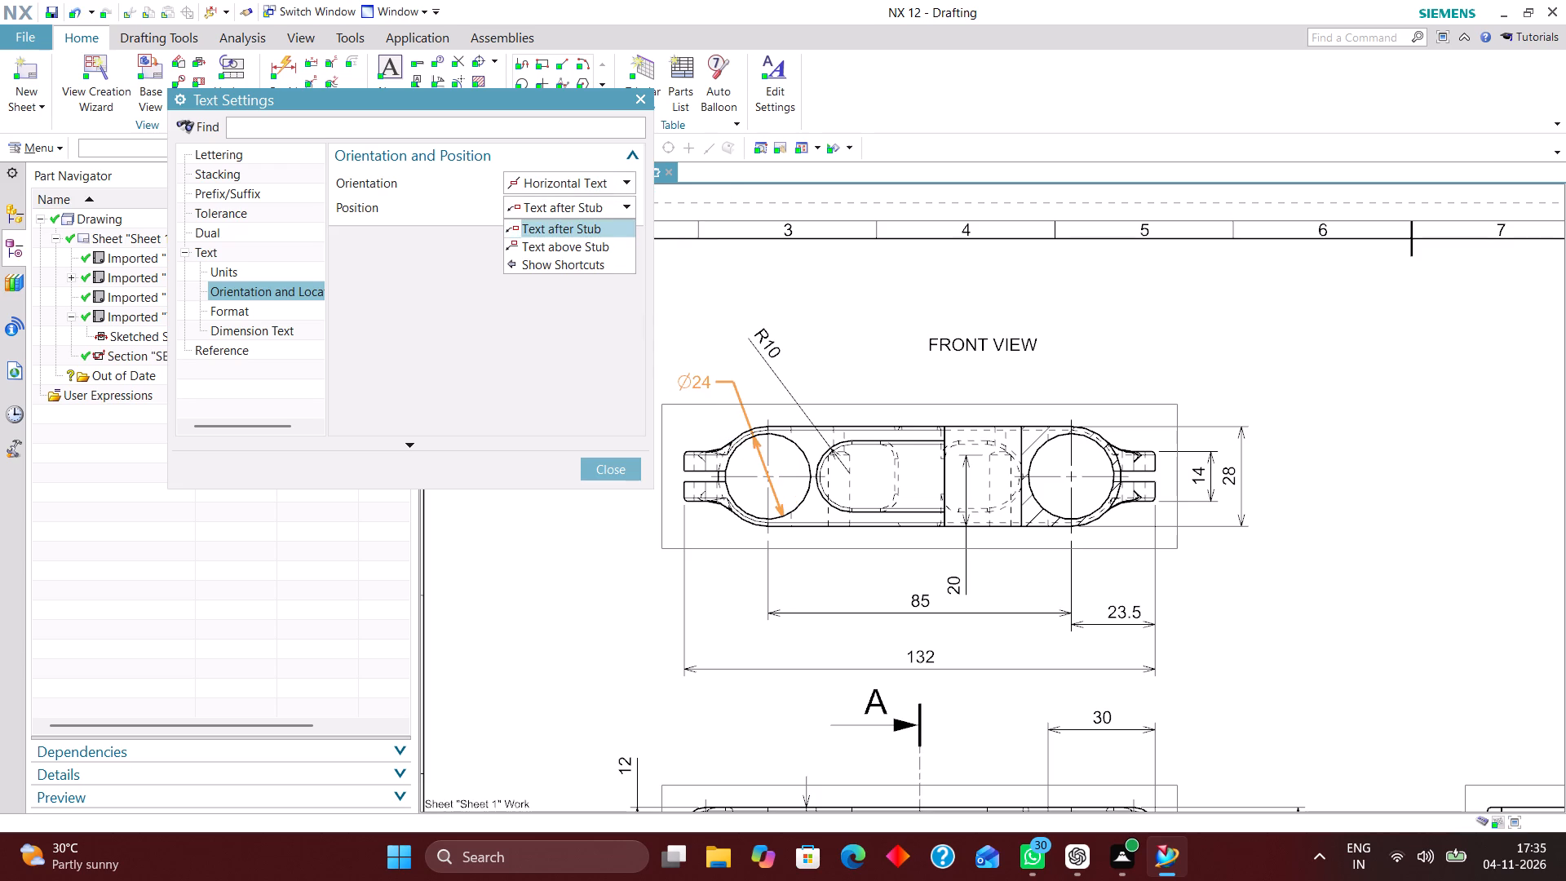
click(614, 247)
click(609, 471)
click(427, 392)
drag(706, 388, 613, 420)
Move the front view's R10 dimension up and to the left, and set it to horizontal text above the stub.
drag(778, 352, 744, 330)
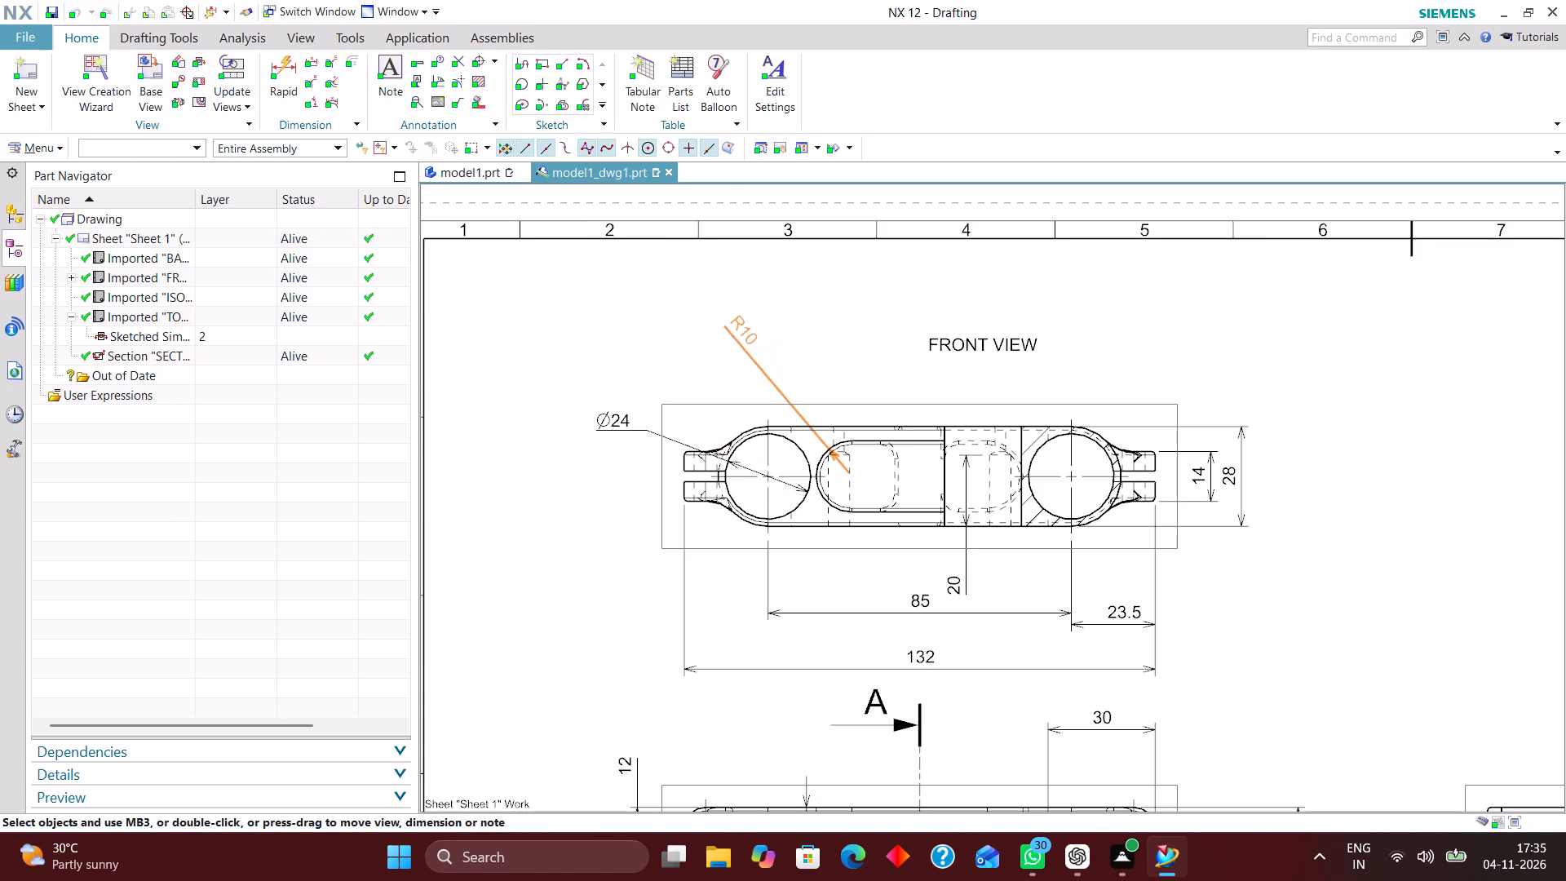
drag(744, 330, 742, 330)
double_click(742, 330)
click(683, 319)
click(606, 190)
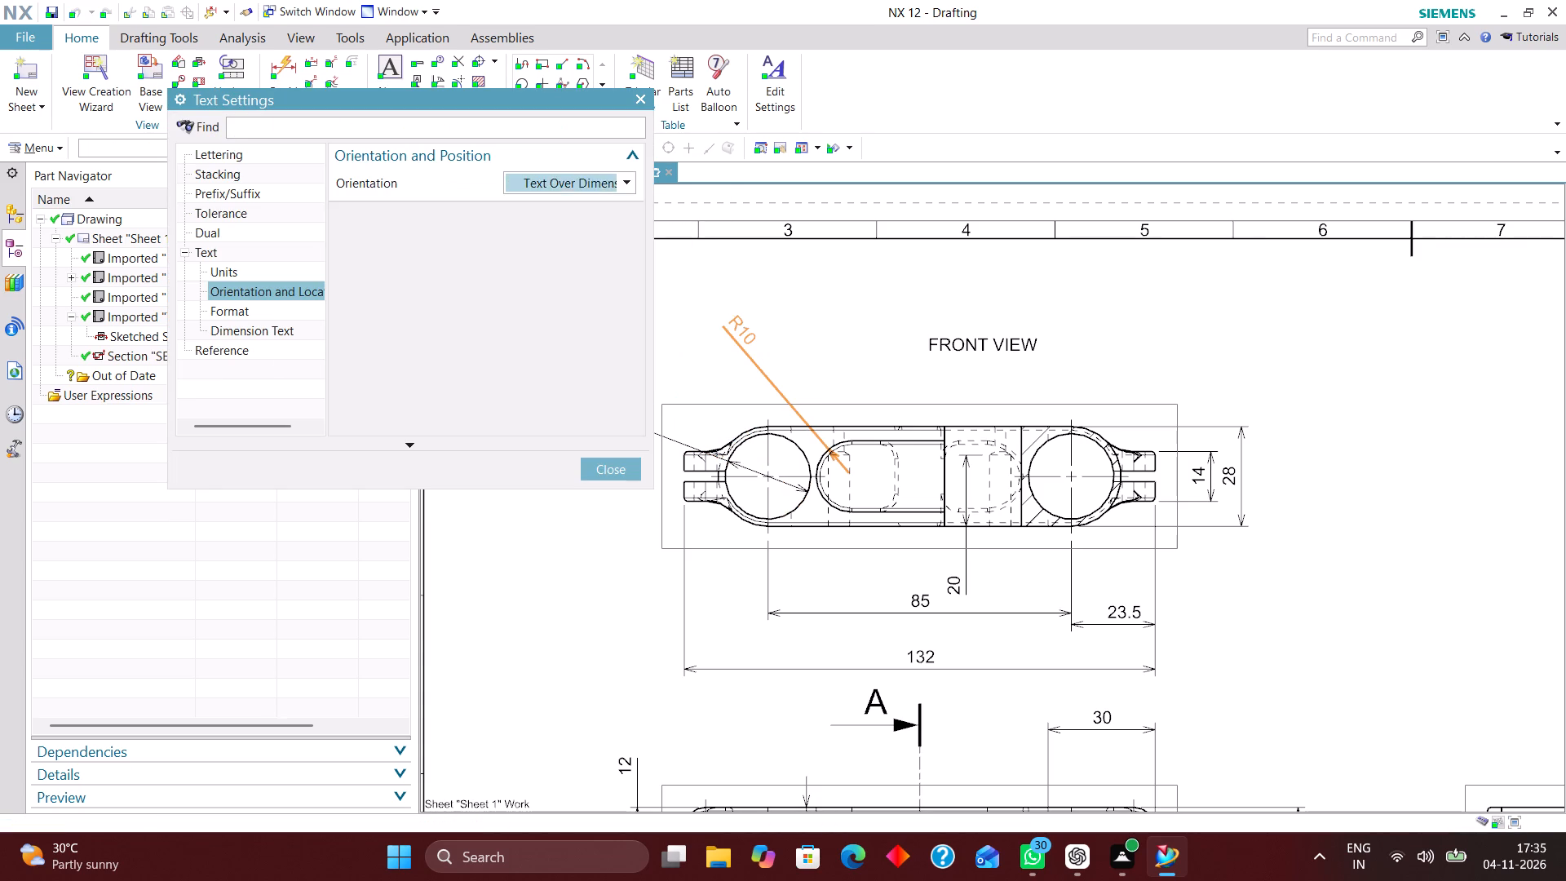
click(604, 205)
click(611, 212)
click(609, 244)
click(618, 475)
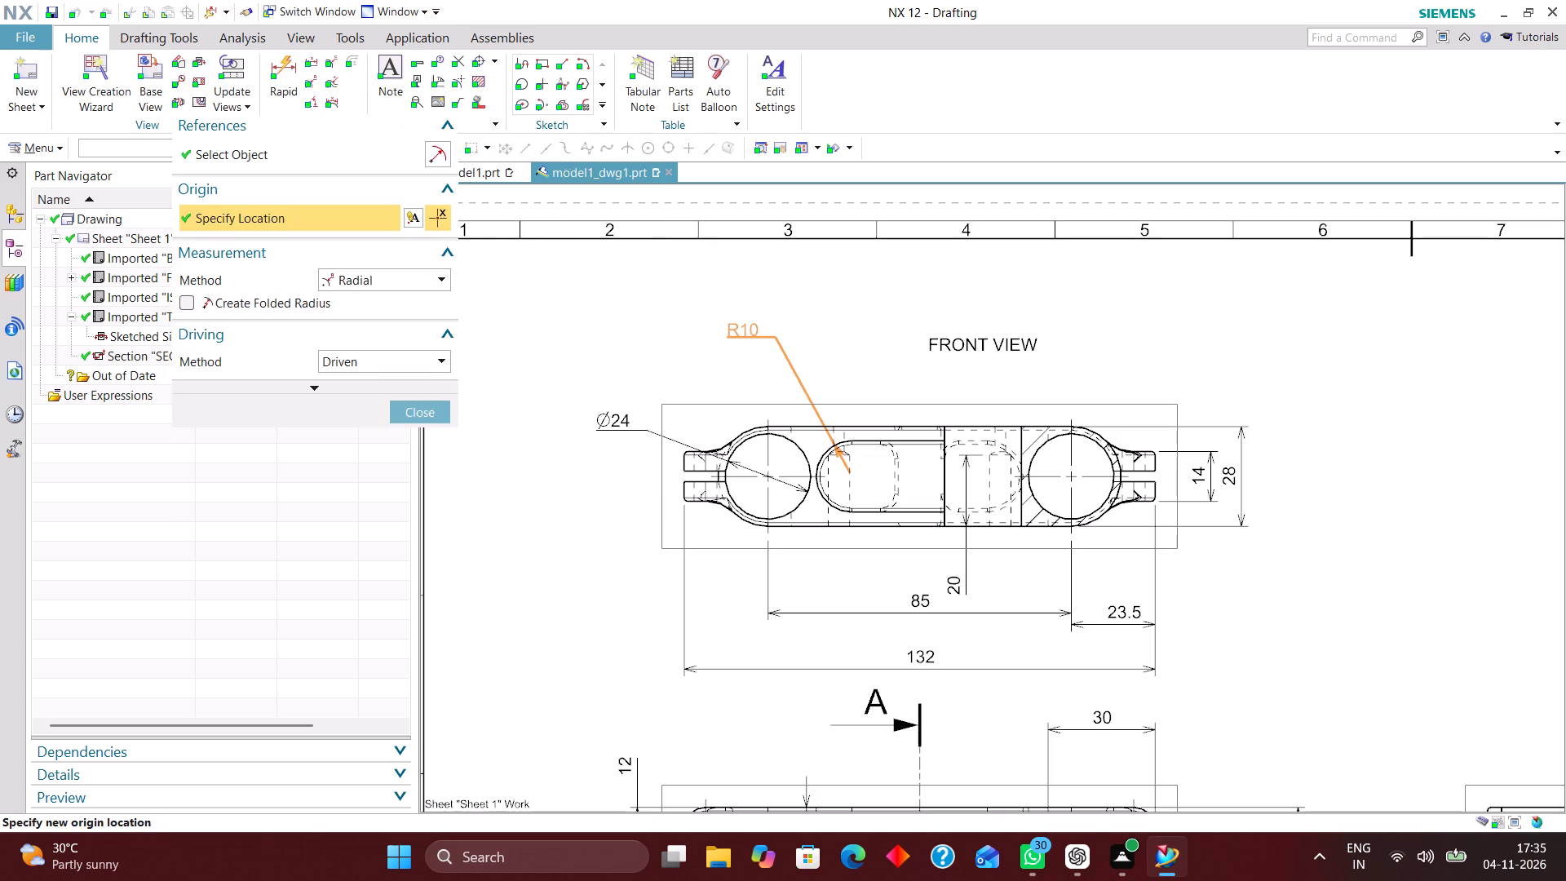
click(433, 411)
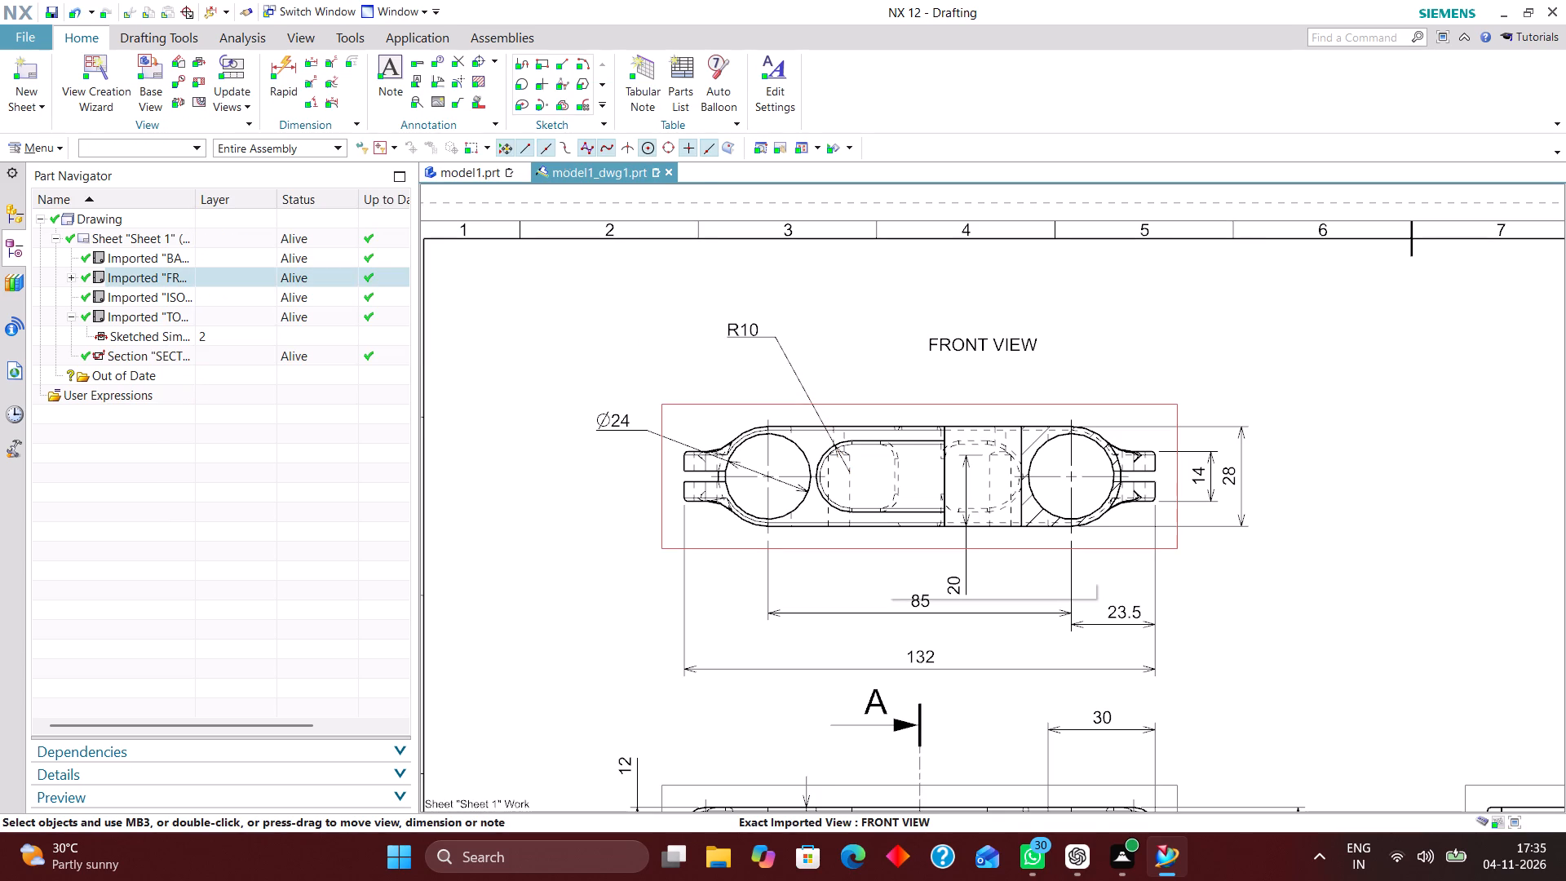
Review the arrangement of views, dimensions and labels across the whole drawing sheet.
scroll(864, 472, down, 3)
scroll(1153, 622, up, 3)
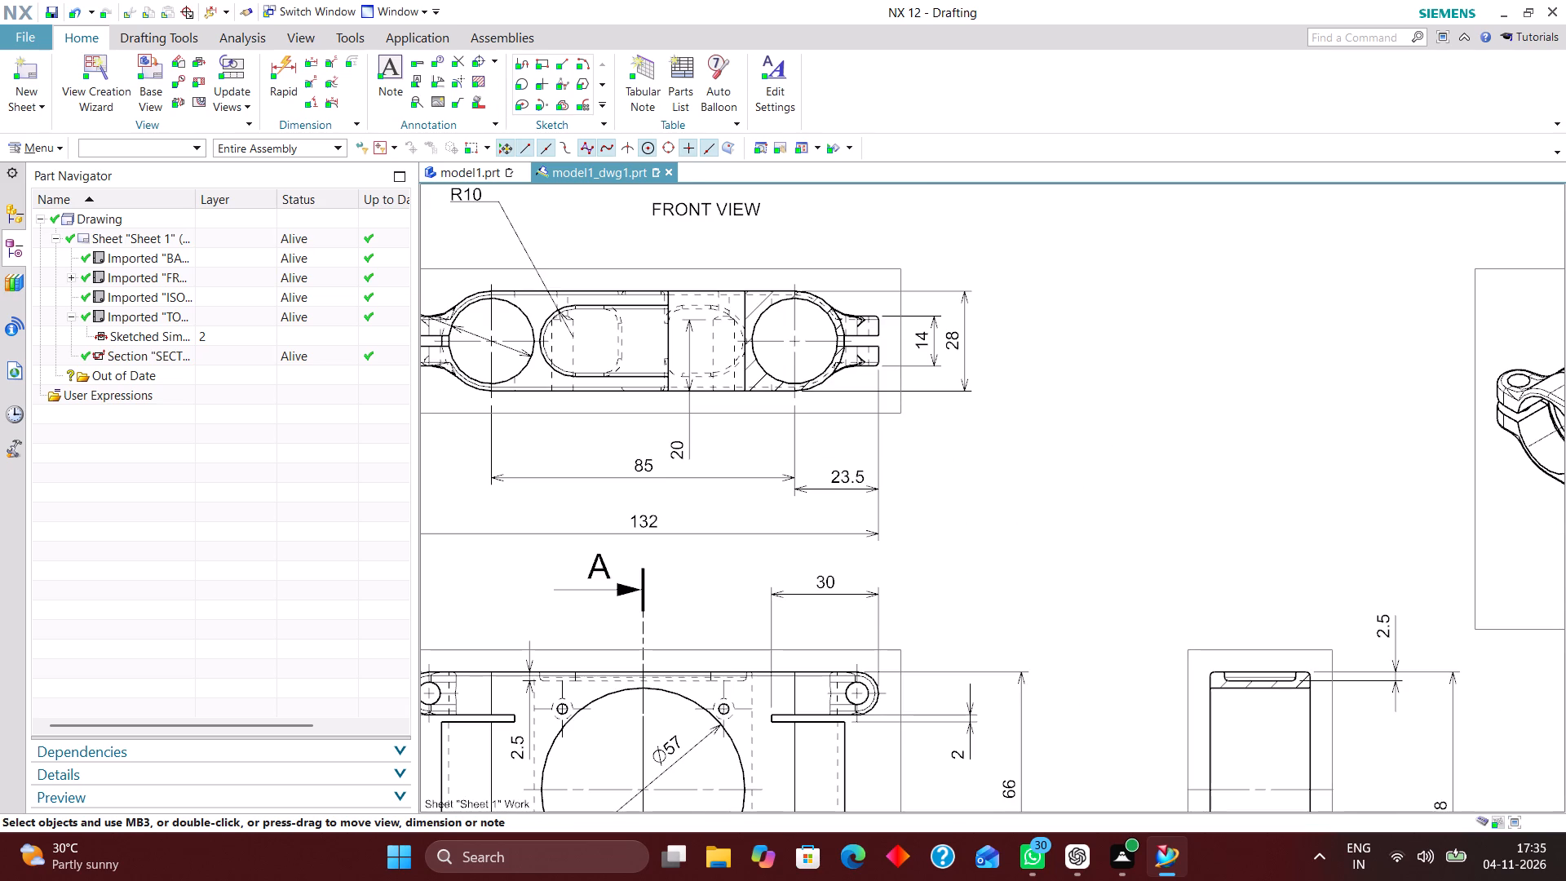
right_drag(1225, 392, 1100, 463)
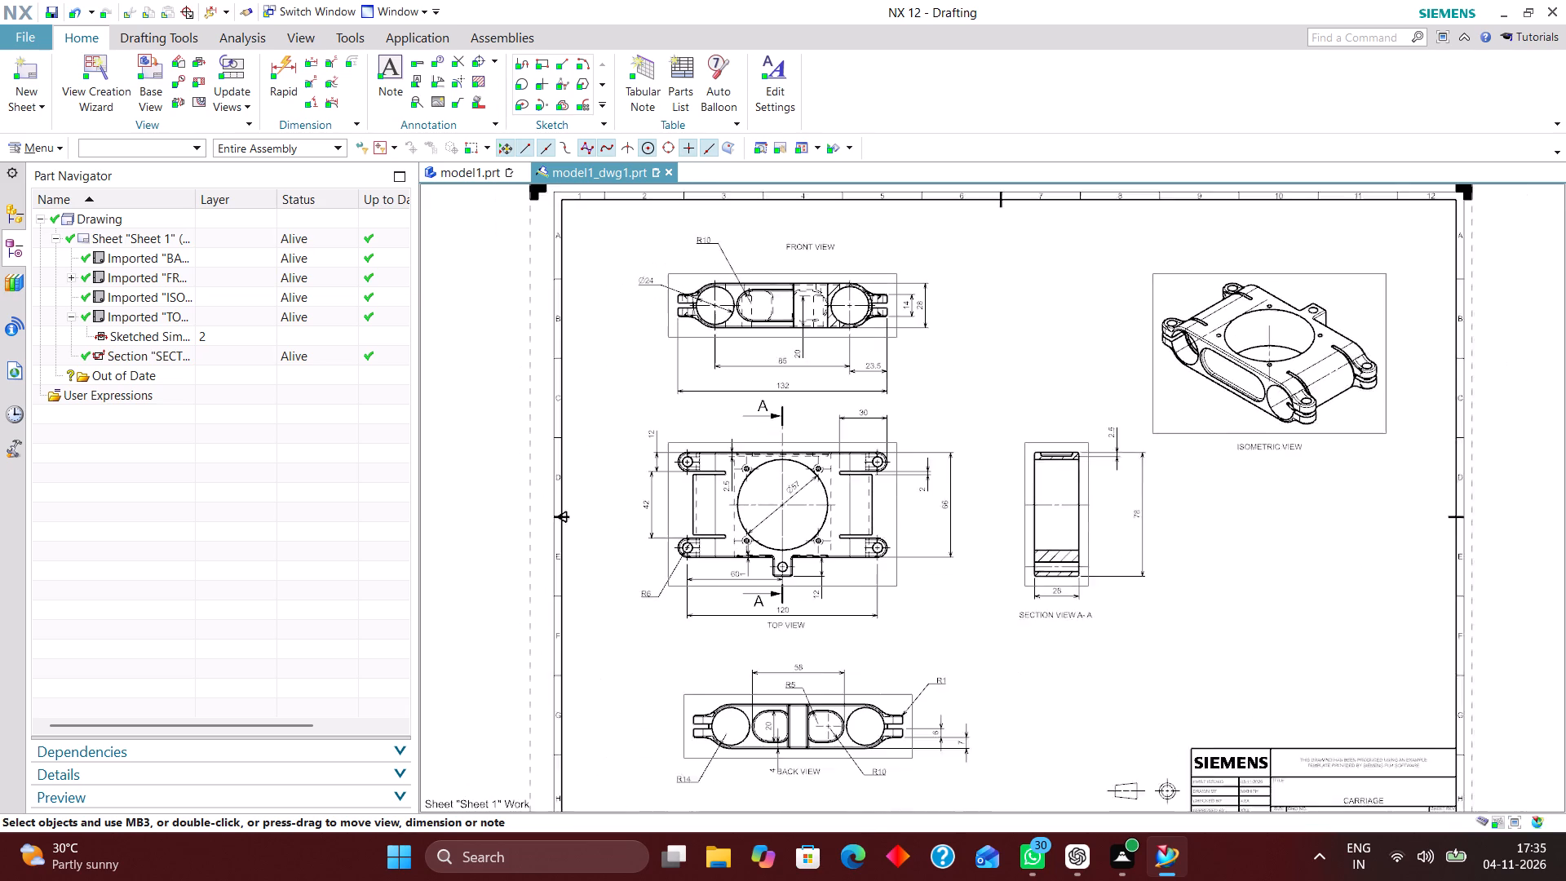
scroll(953, 516, up, 4)
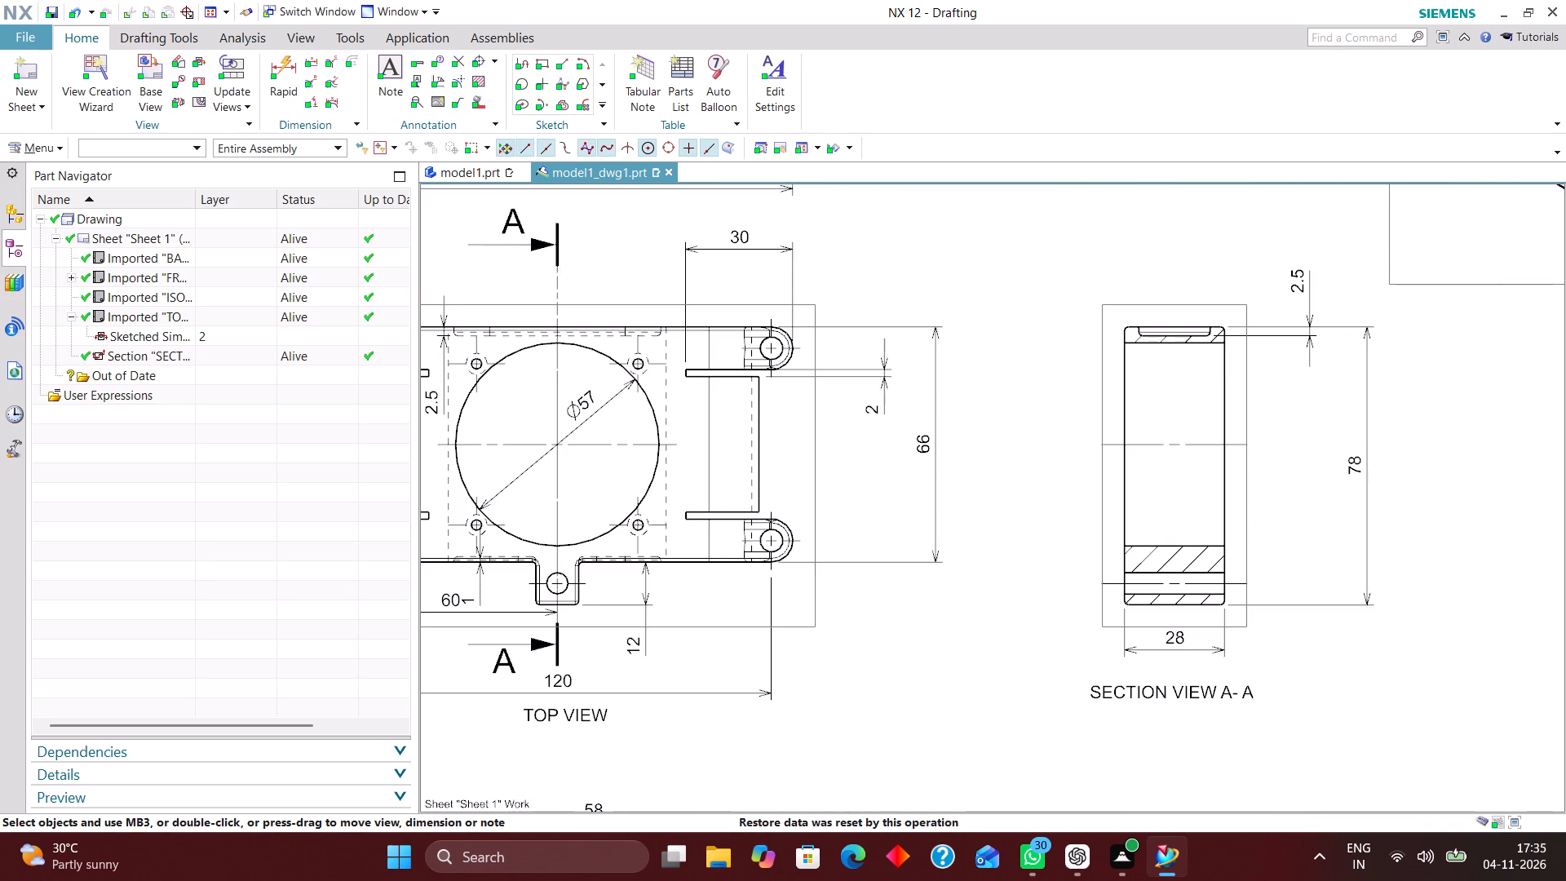
scroll(949, 502, down, 3)
scroll(1390, 599, up, 3)
right_drag(1285, 503, 1088, 612)
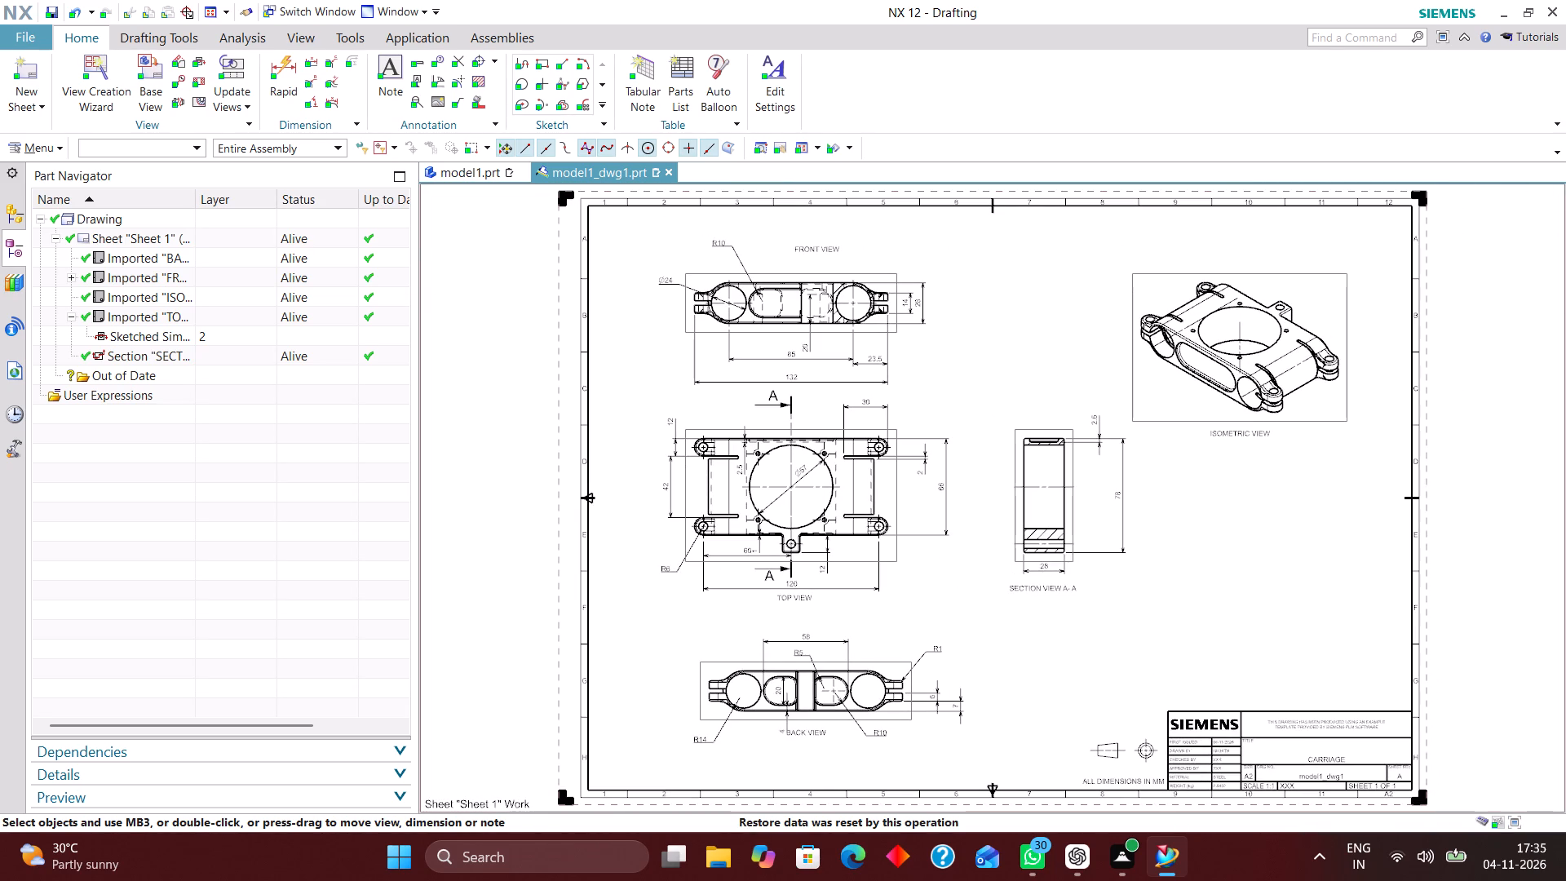
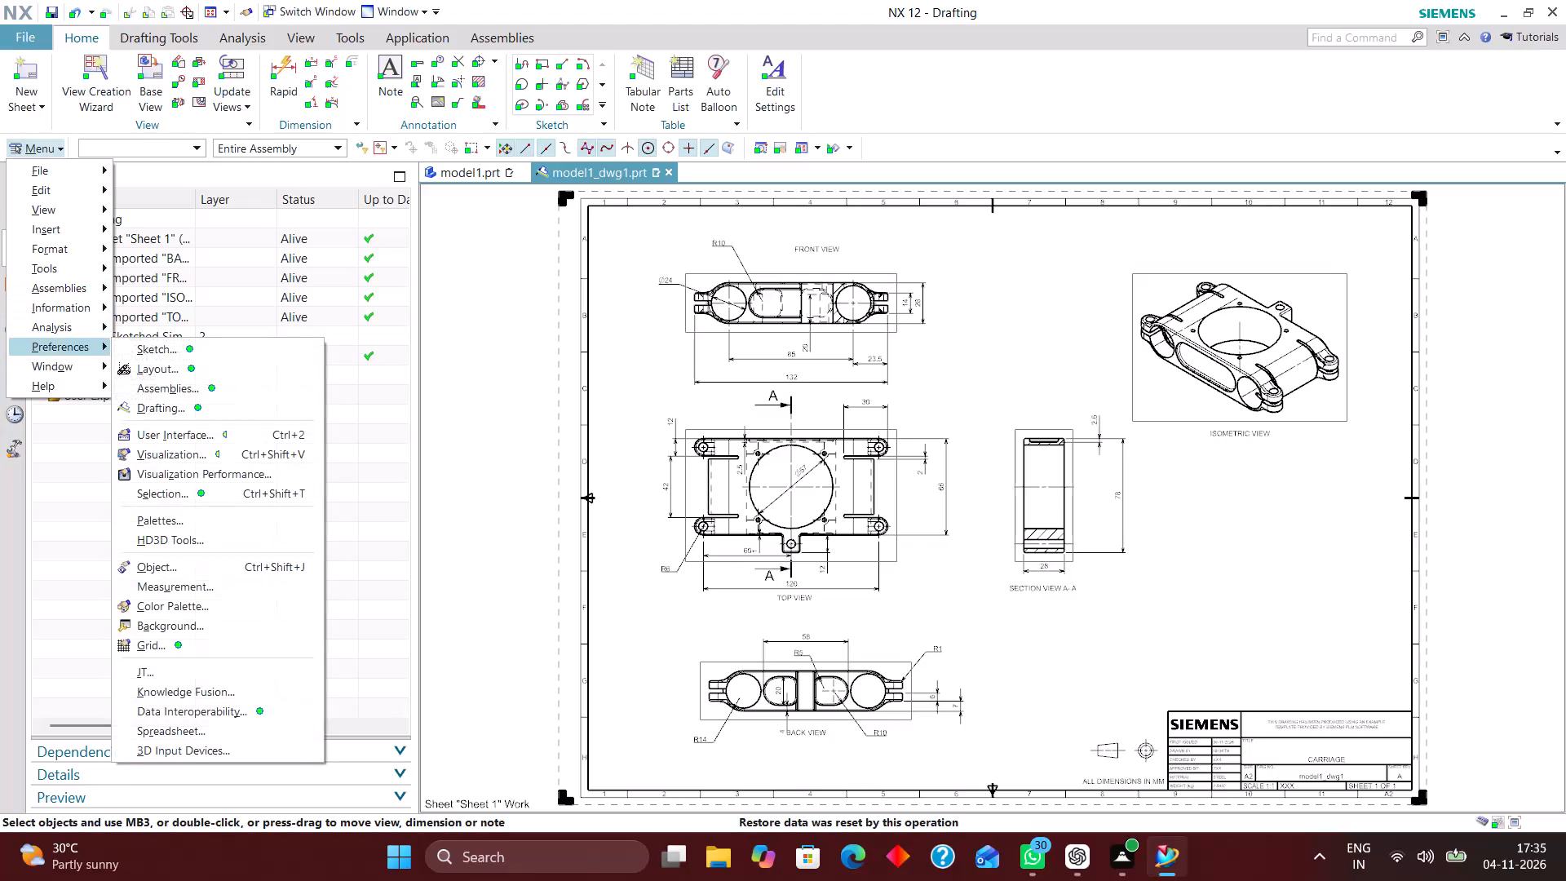
Turn off the display of view borders in the drafting preferences.
click(204, 406)
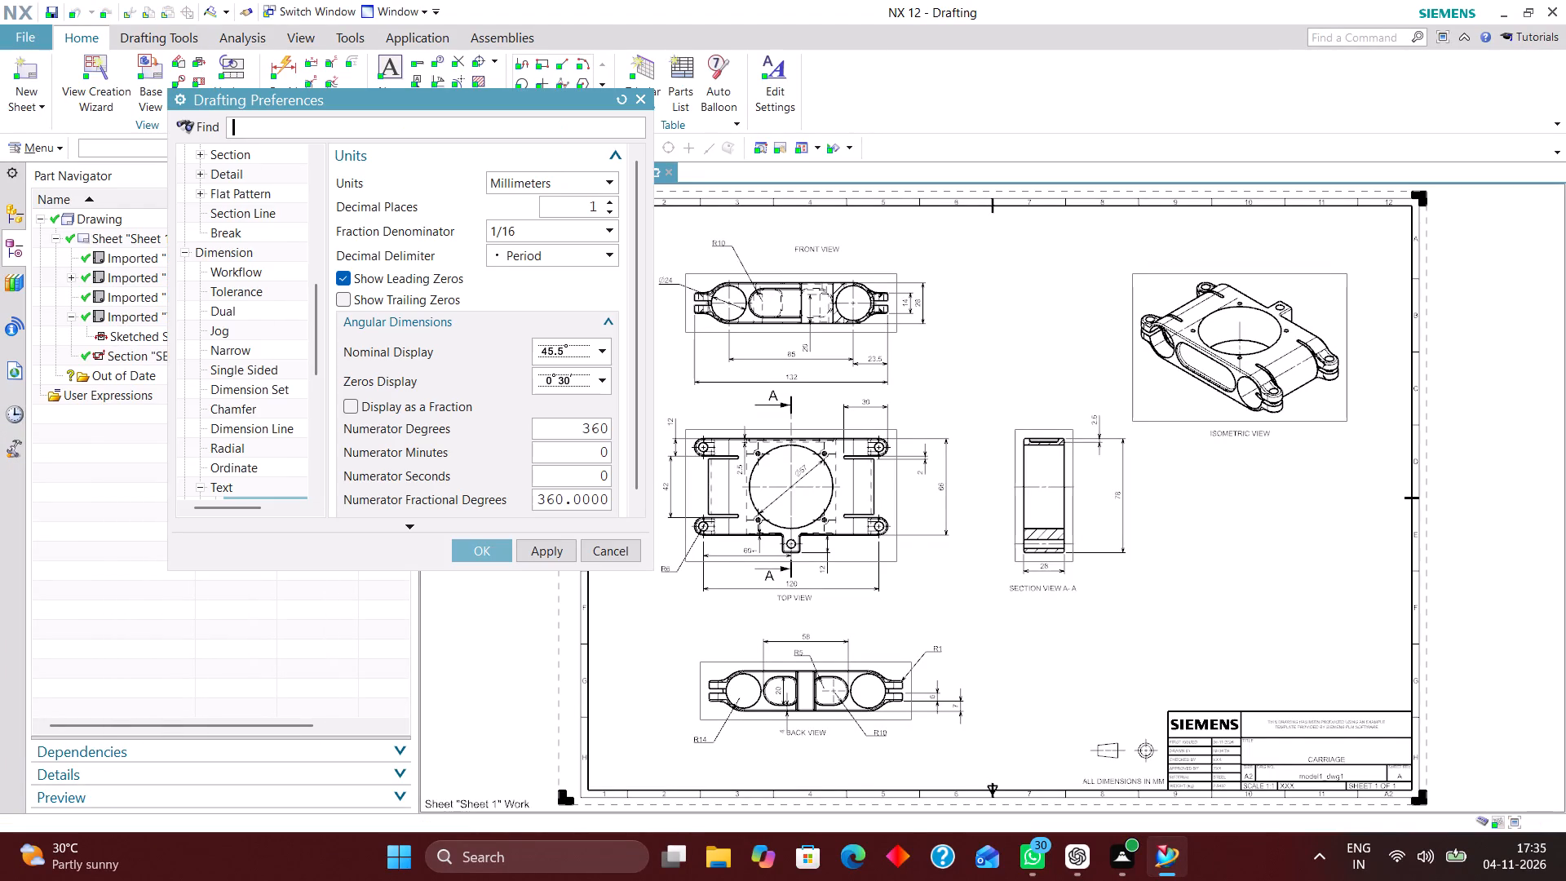
scroll(247, 301, down, 6)
scroll(262, 440, down, 5)
scroll(261, 440, up, 3)
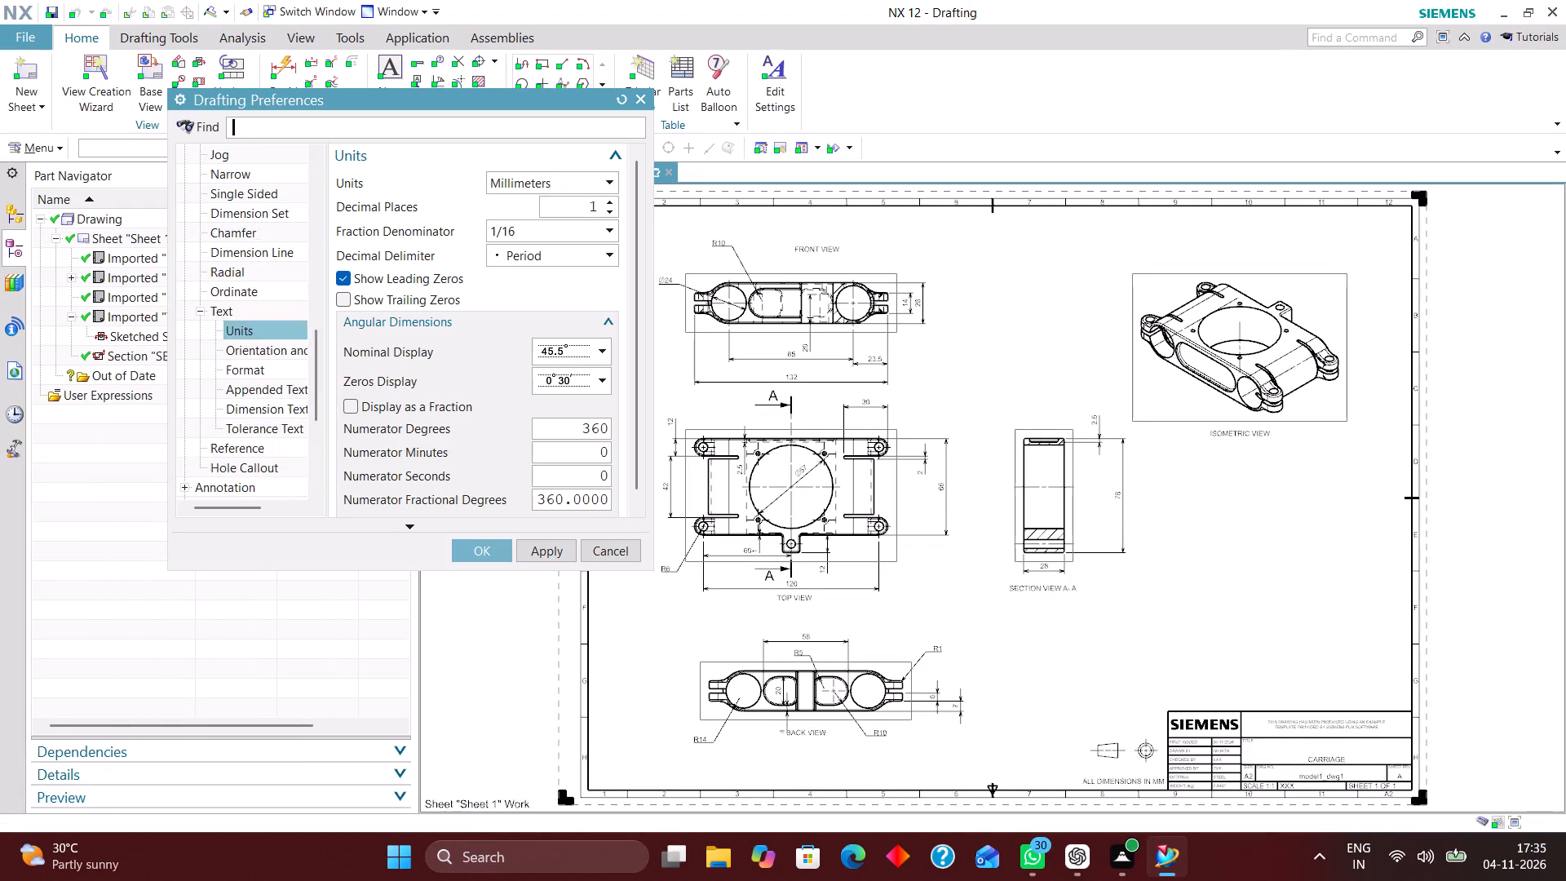
scroll(260, 440, up, 12)
scroll(268, 348, up, 6)
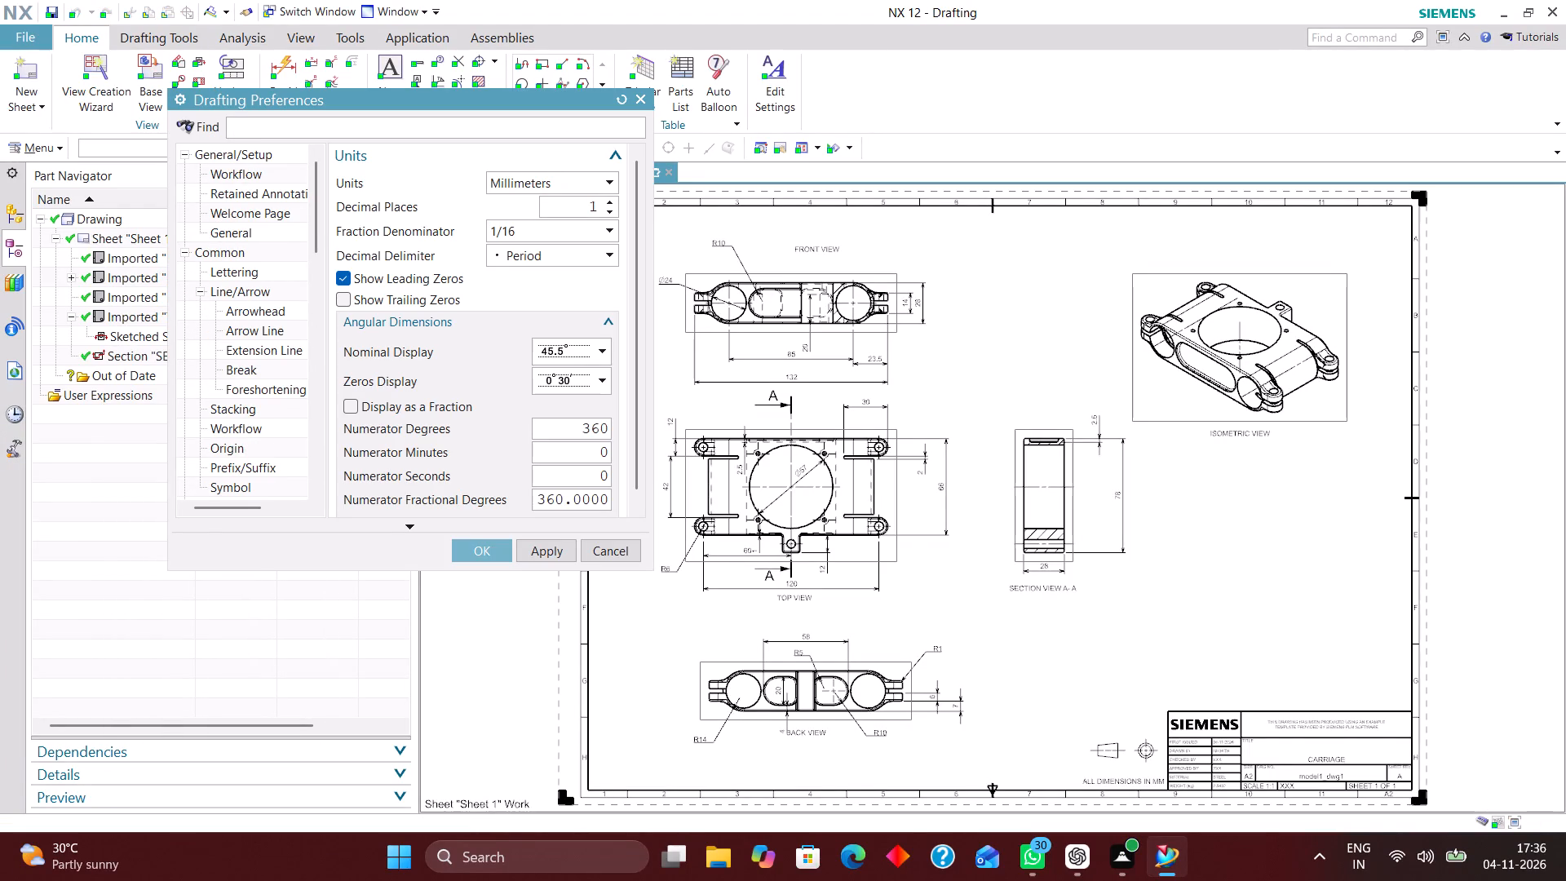
scroll(254, 382, down, 5)
scroll(256, 386, up, 3)
click(235, 424)
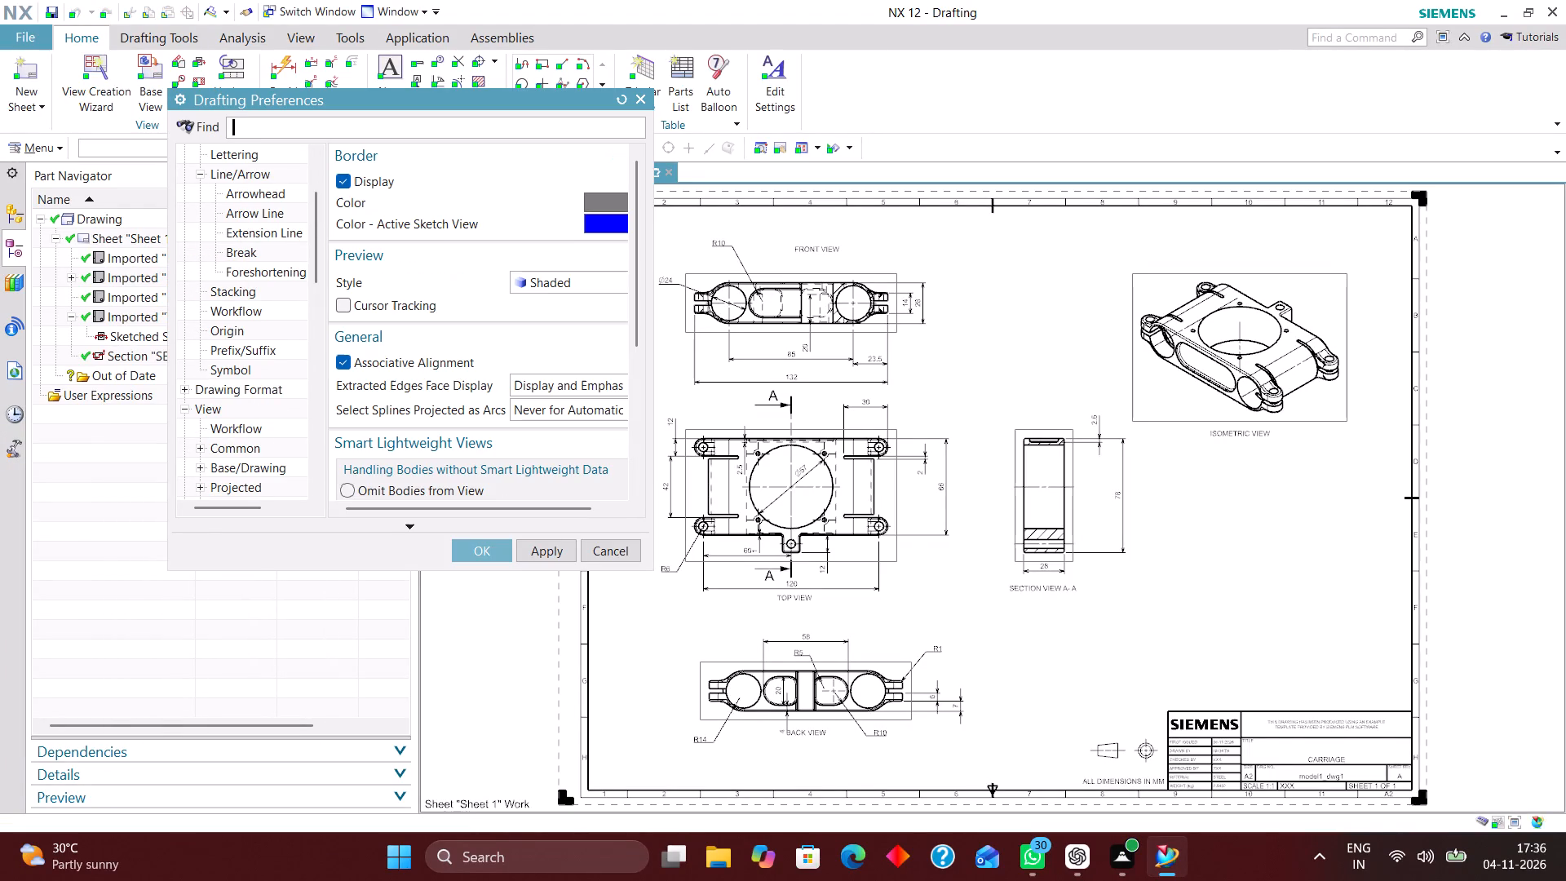
click(338, 180)
click(472, 545)
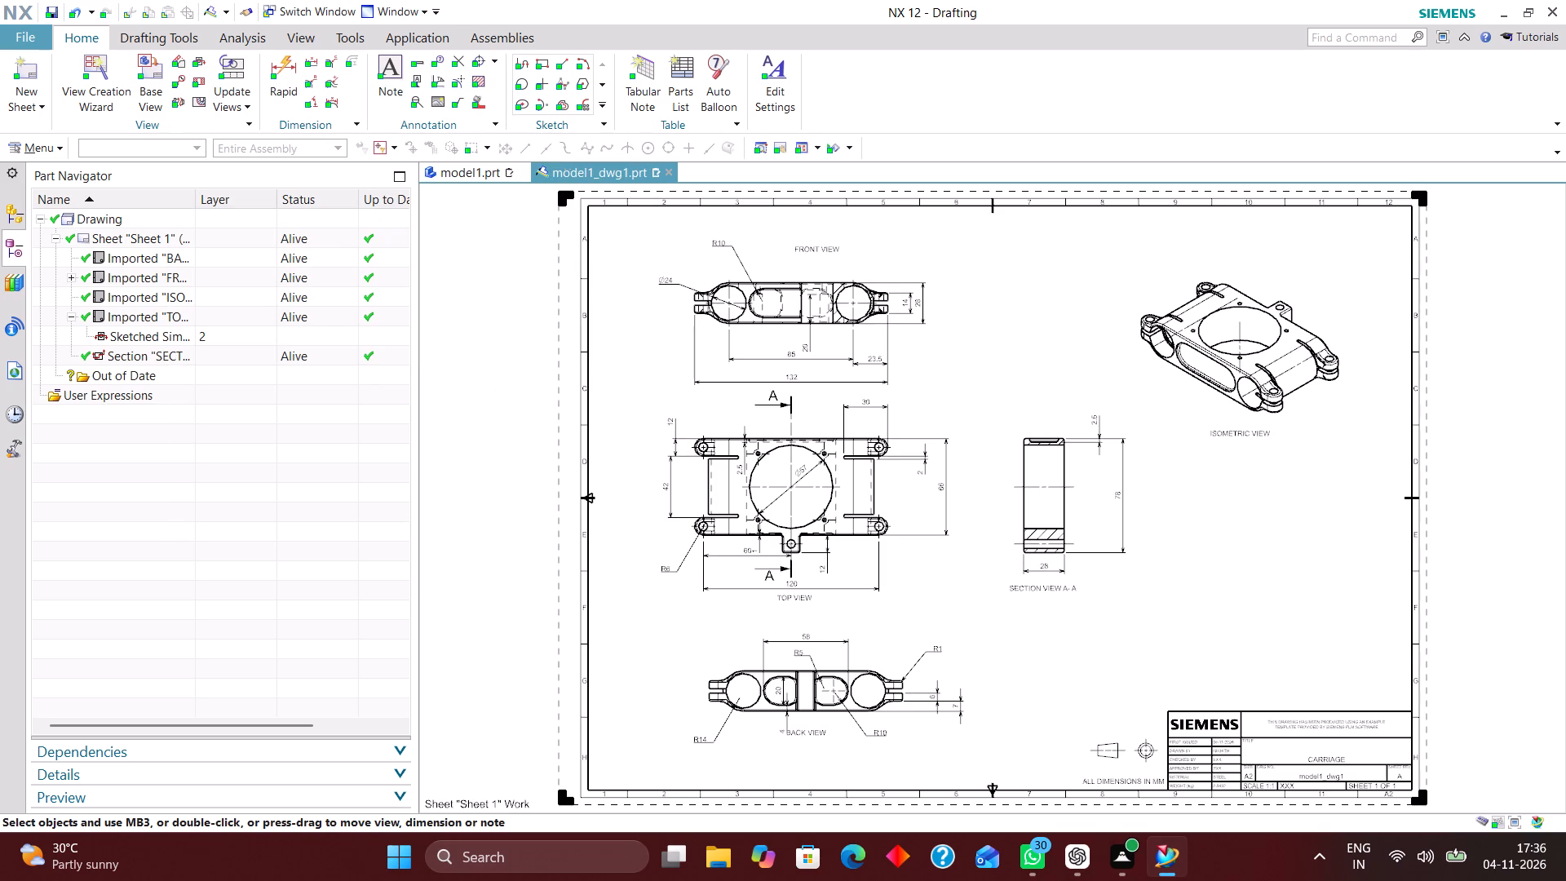
Make all layers invisible in the isometric view except layers 2, 223, 224, 225, 226 and 256.
scroll(1119, 583, up, 2)
right_drag(1259, 489, 1144, 640)
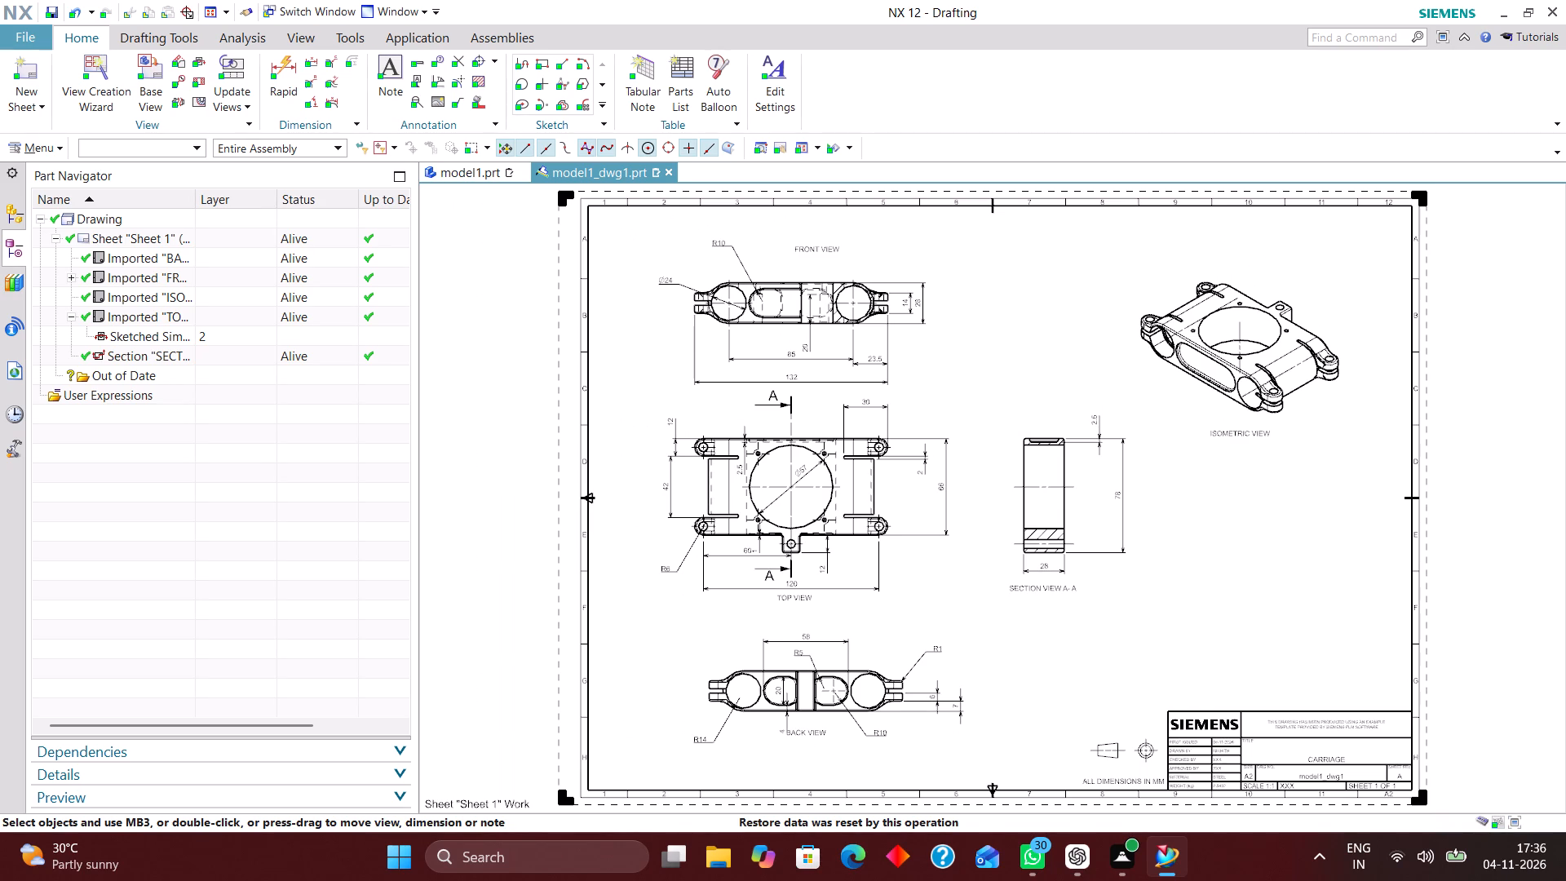
click(47, 148)
click(82, 250)
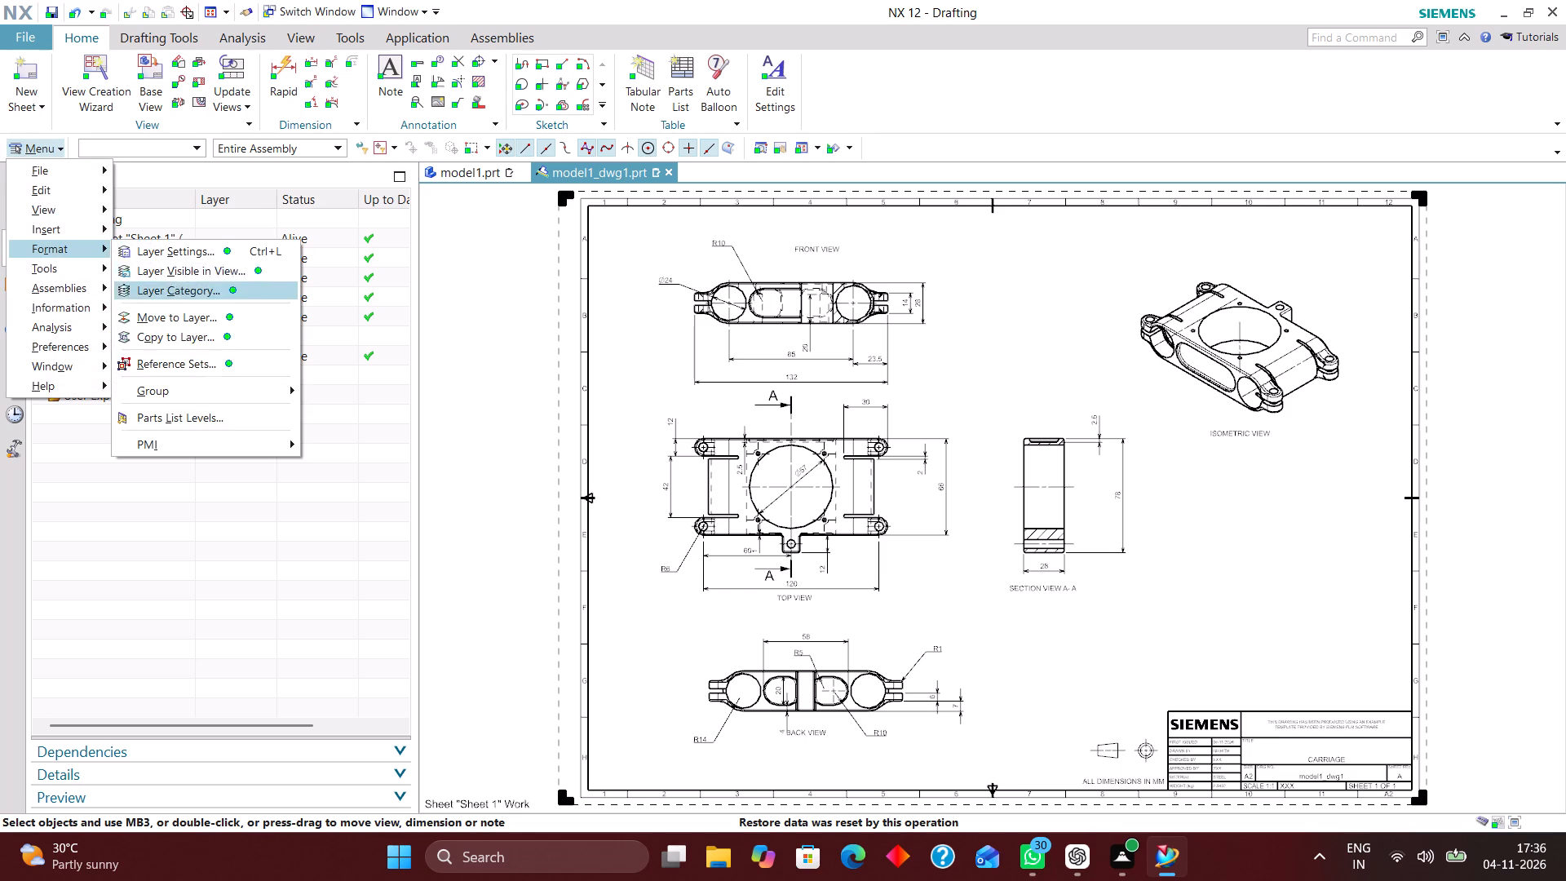
click(201, 280)
click(239, 139)
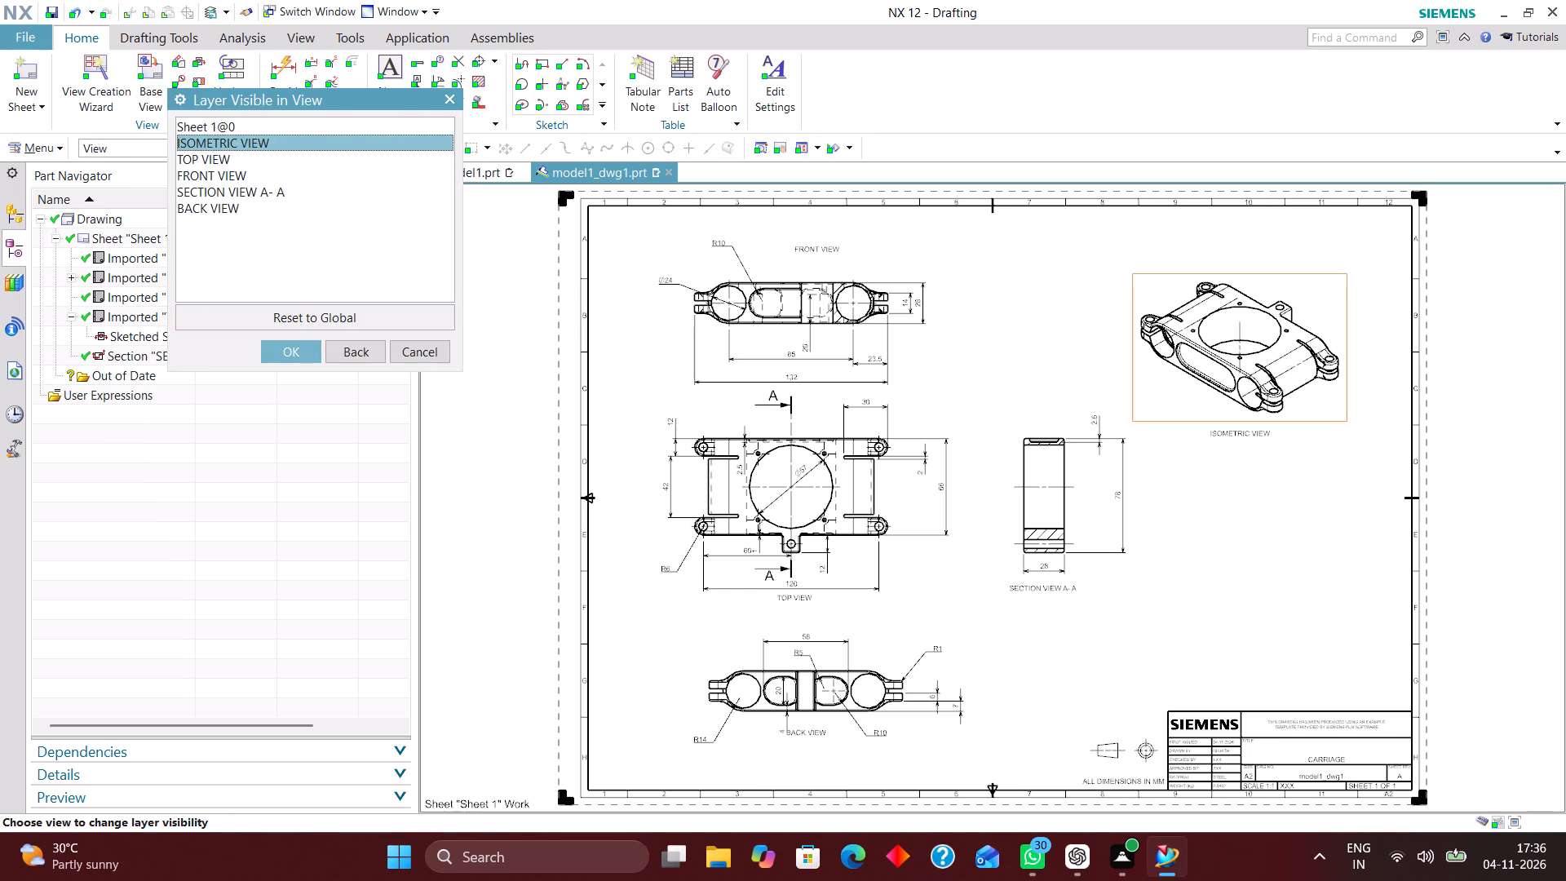
click(276, 353)
click(193, 221)
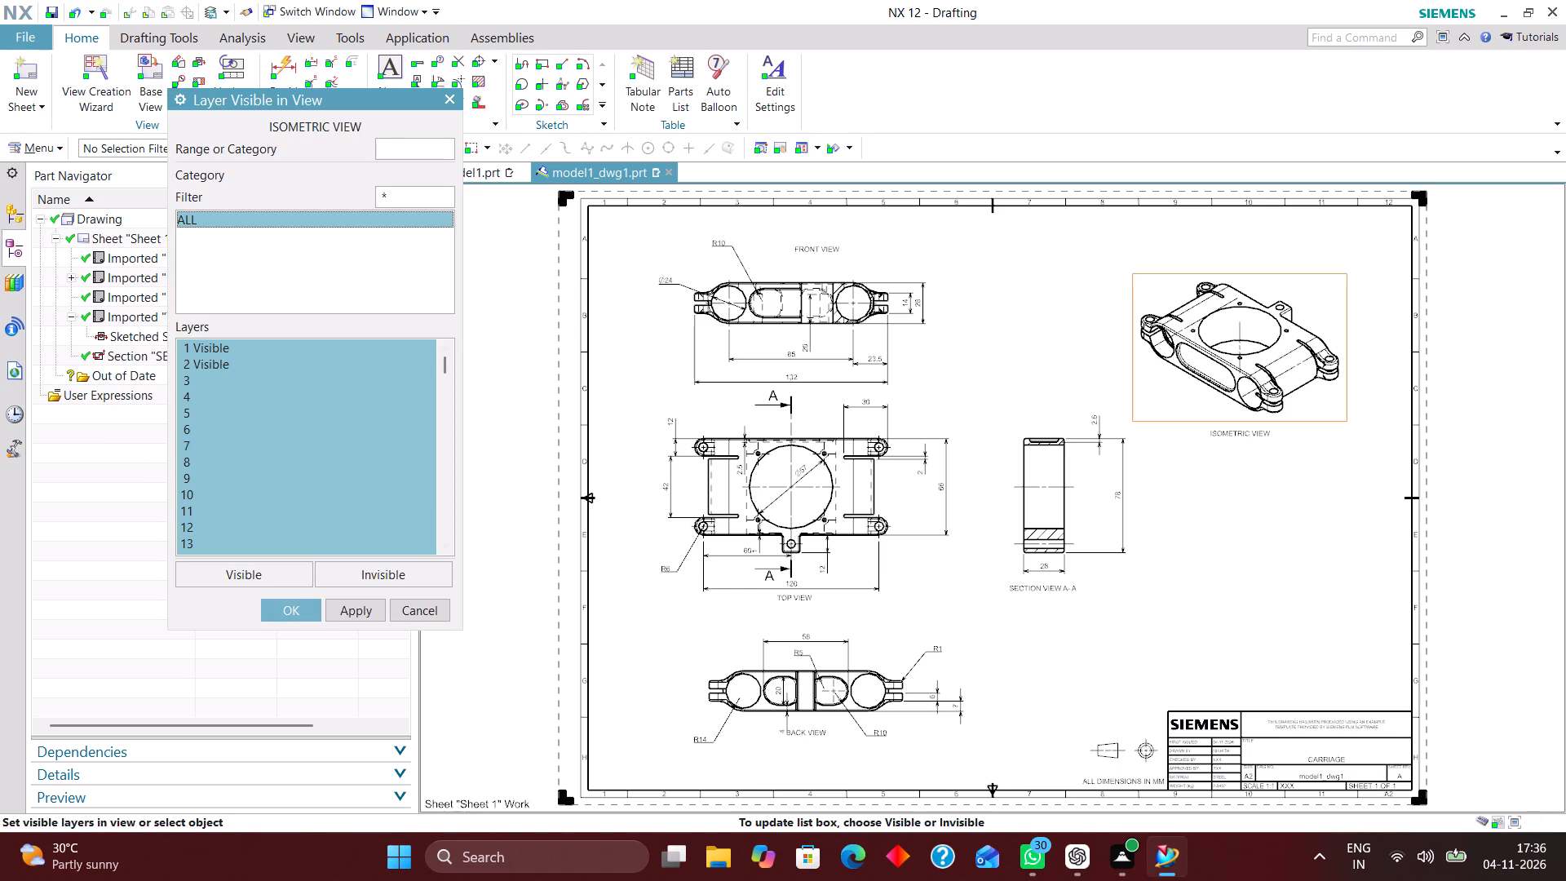
click(430, 577)
click(403, 146)
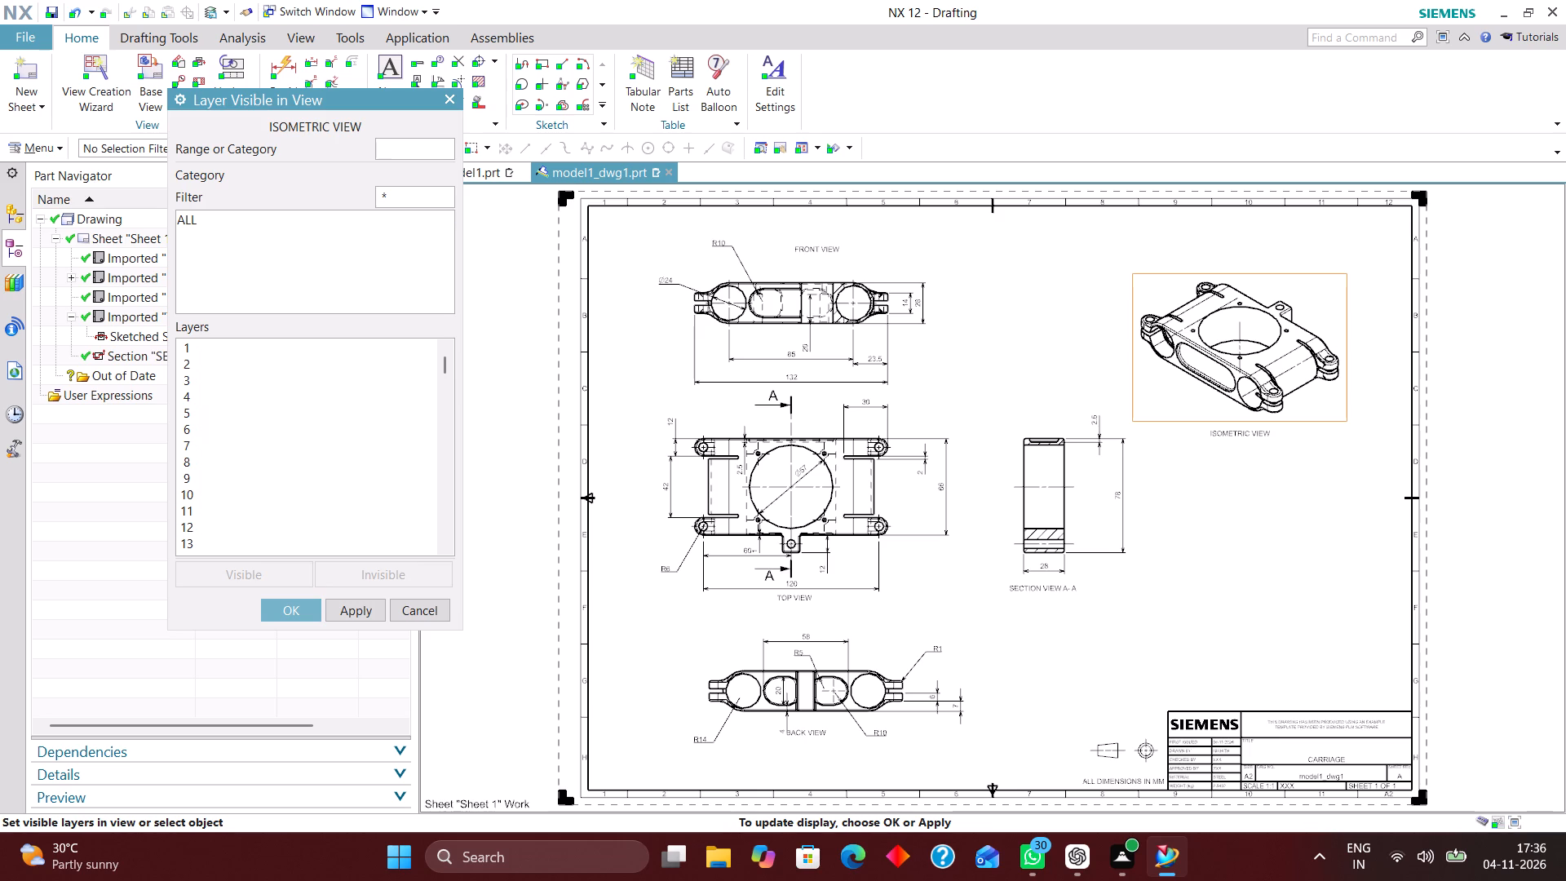
key(2)
key(Return)
text(223)
key(Return)
text(224)
key(Return)
text(225)
key(Return)
text(226)
key(Return)
text(256)
key(Return)
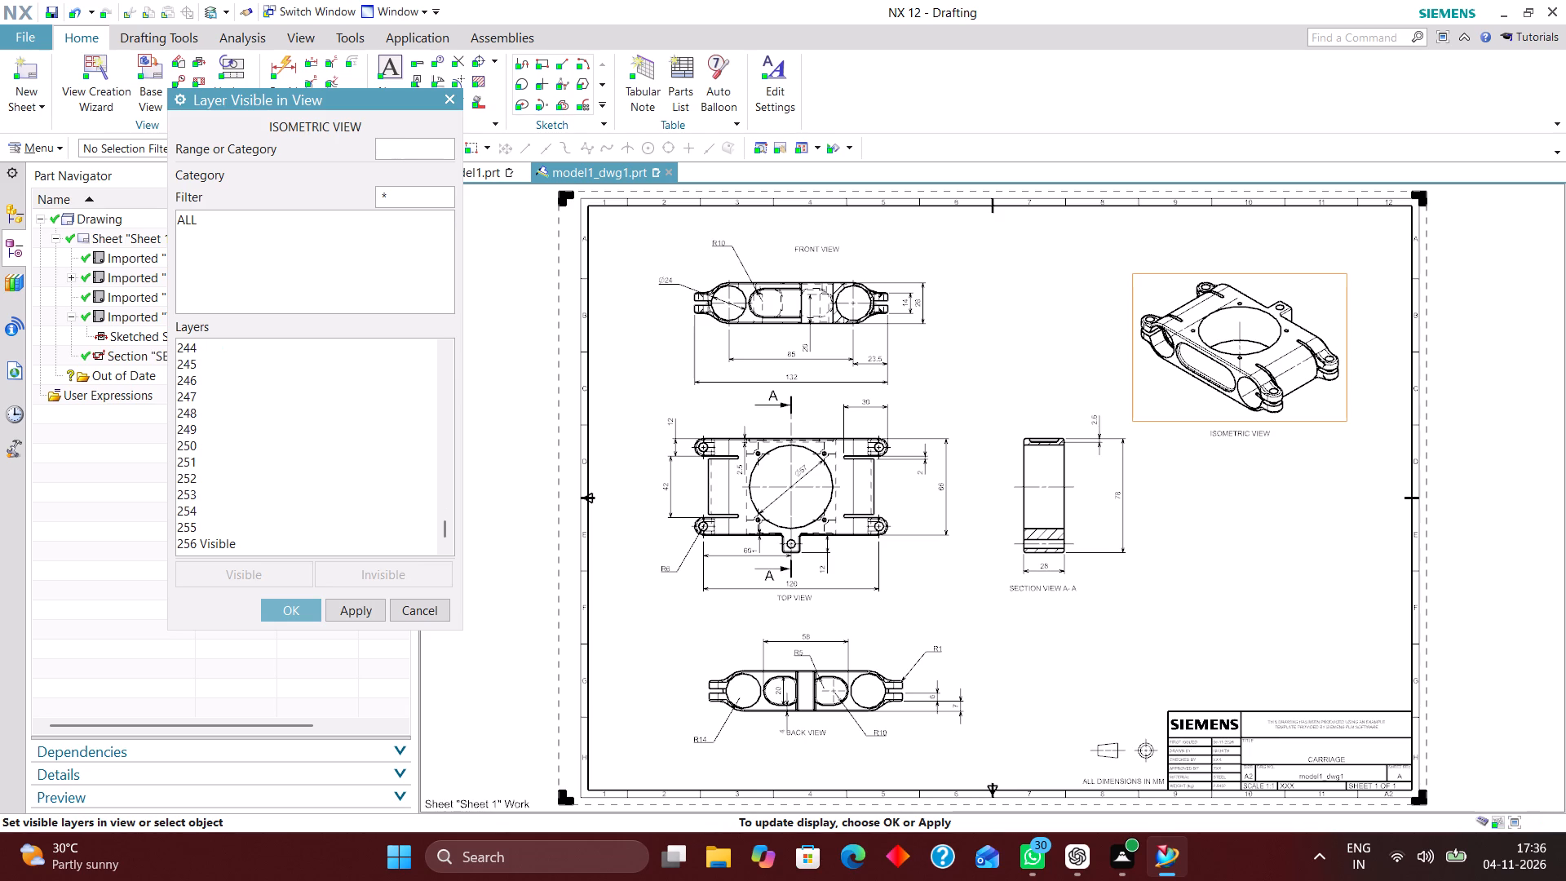
click(281, 611)
Make all layers invisible in the top view except layers 2, 223, 224, 225, 226 and 256.
click(251, 155)
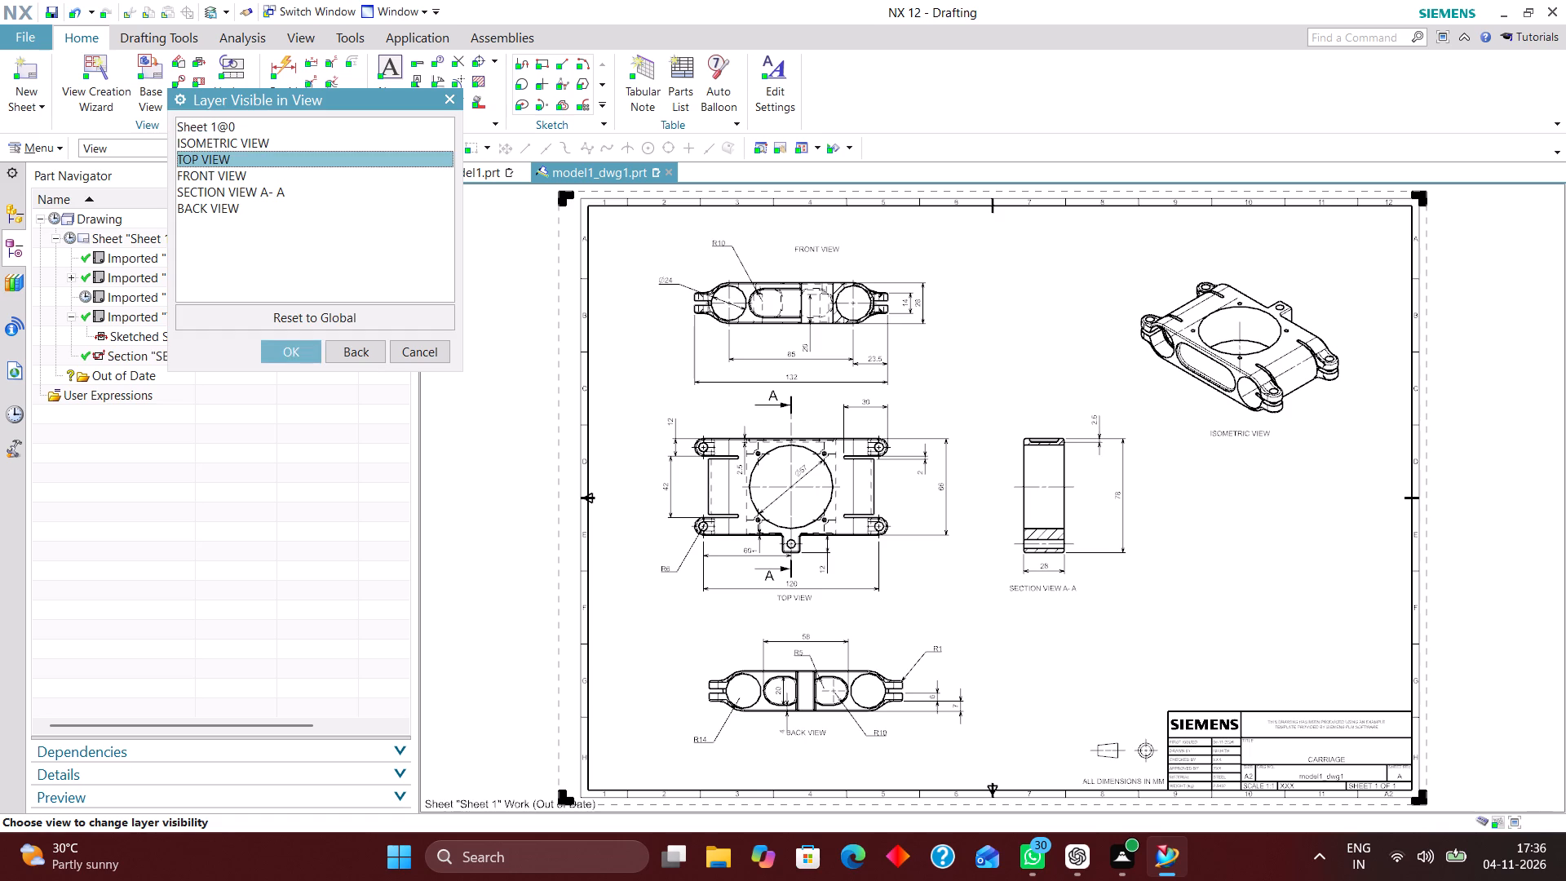
click(312, 355)
click(201, 226)
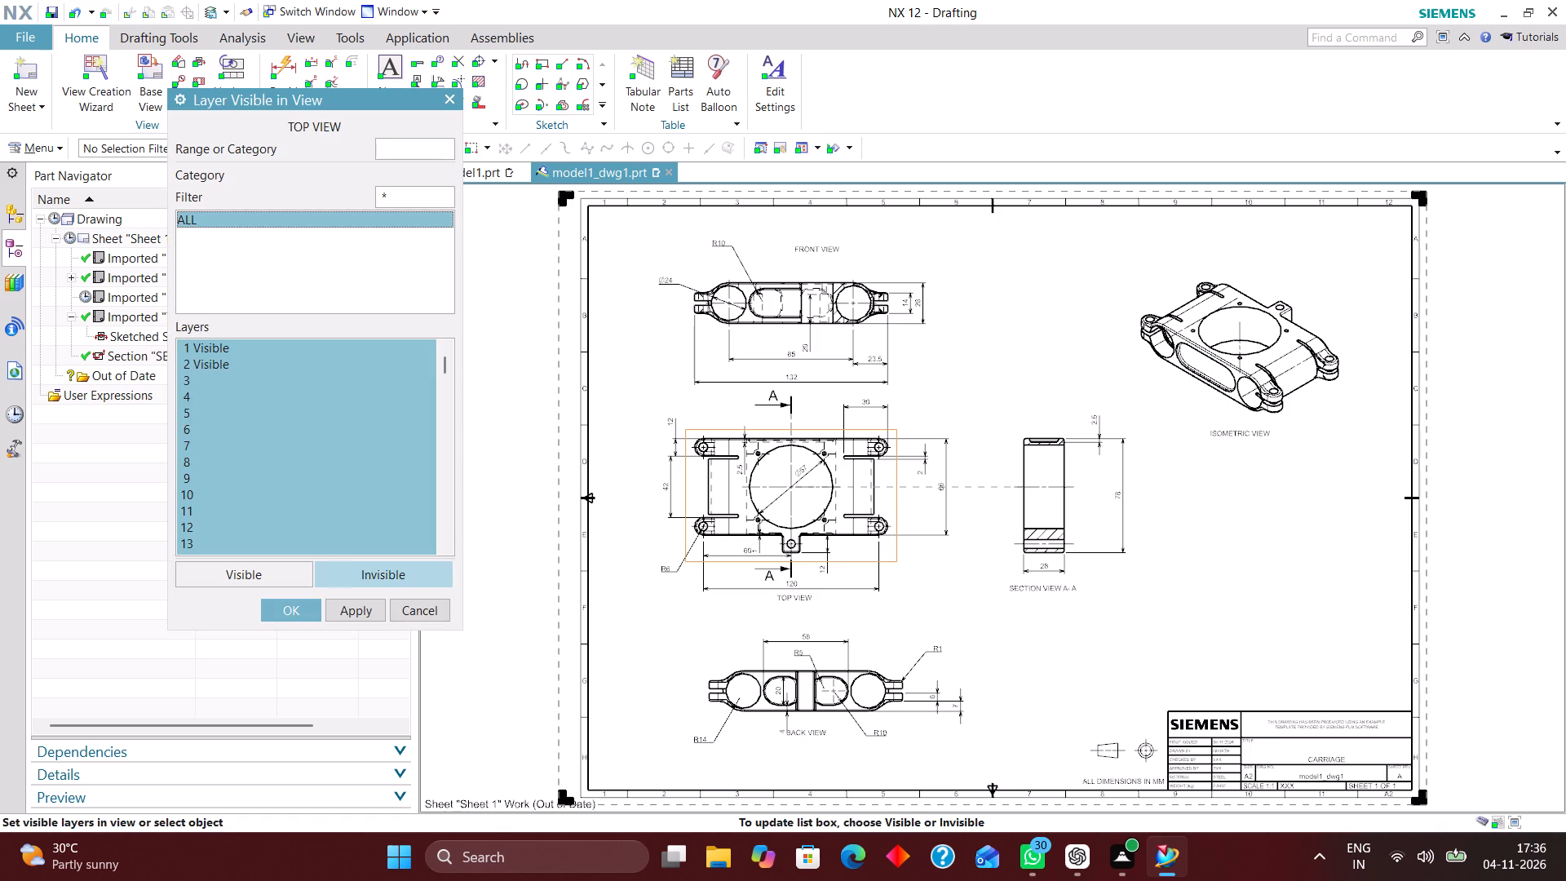
click(436, 573)
click(404, 145)
key(2)
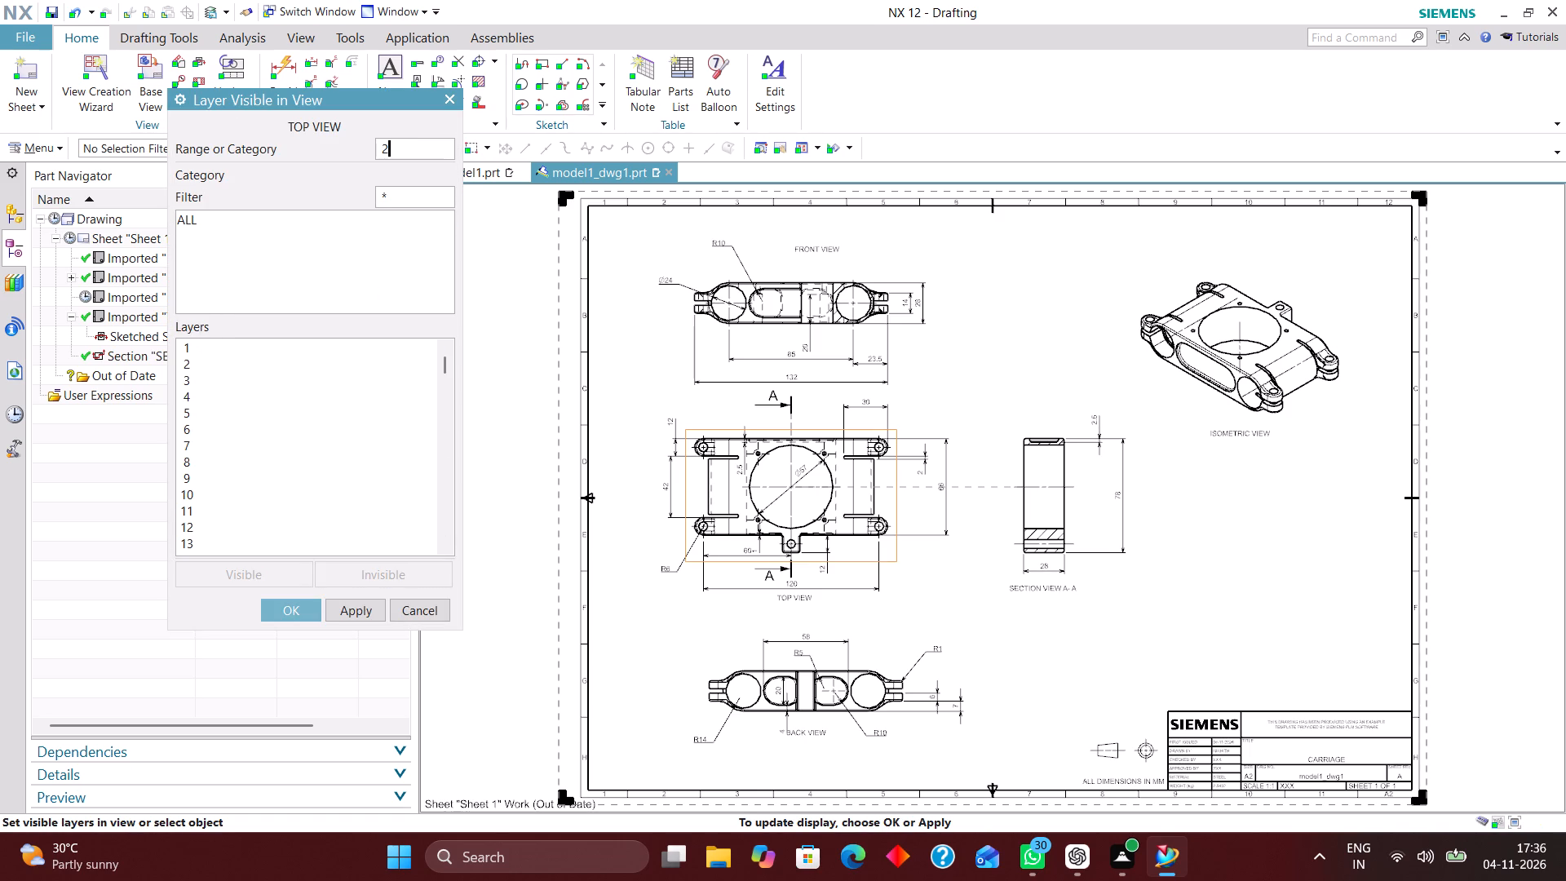
key(Return)
text(223)
key(Return)
text(224)
key(Return)
text(225)
key(Return)
text(226)
key(Return)
text(256)
key(Return)
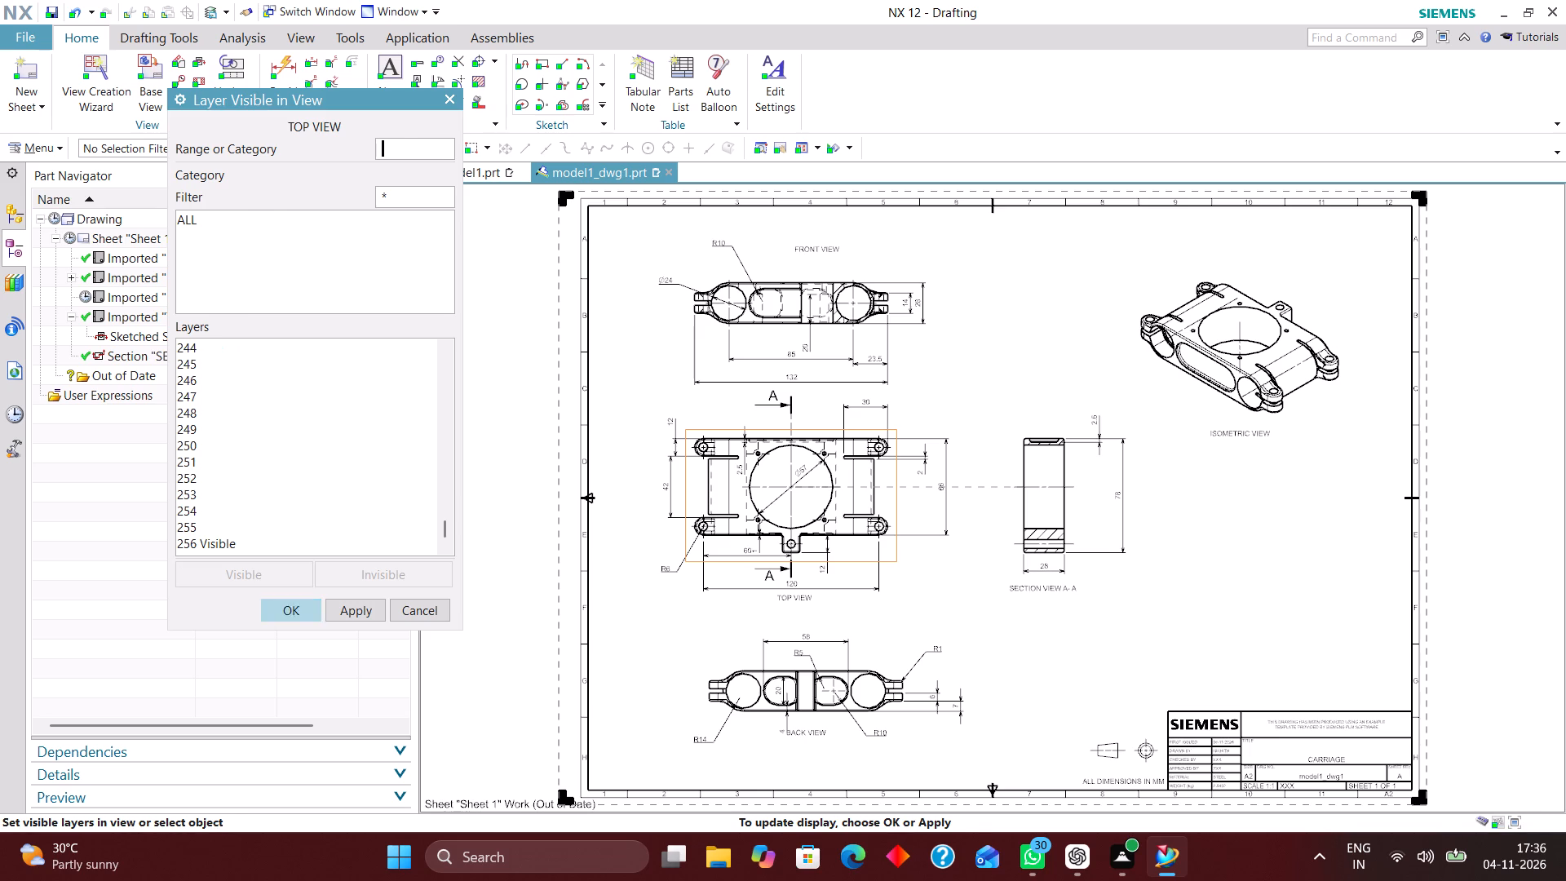
click(304, 618)
Make all layers invisible in the front view except layers 2, 223, 224, 225, 226 and 256.
click(255, 170)
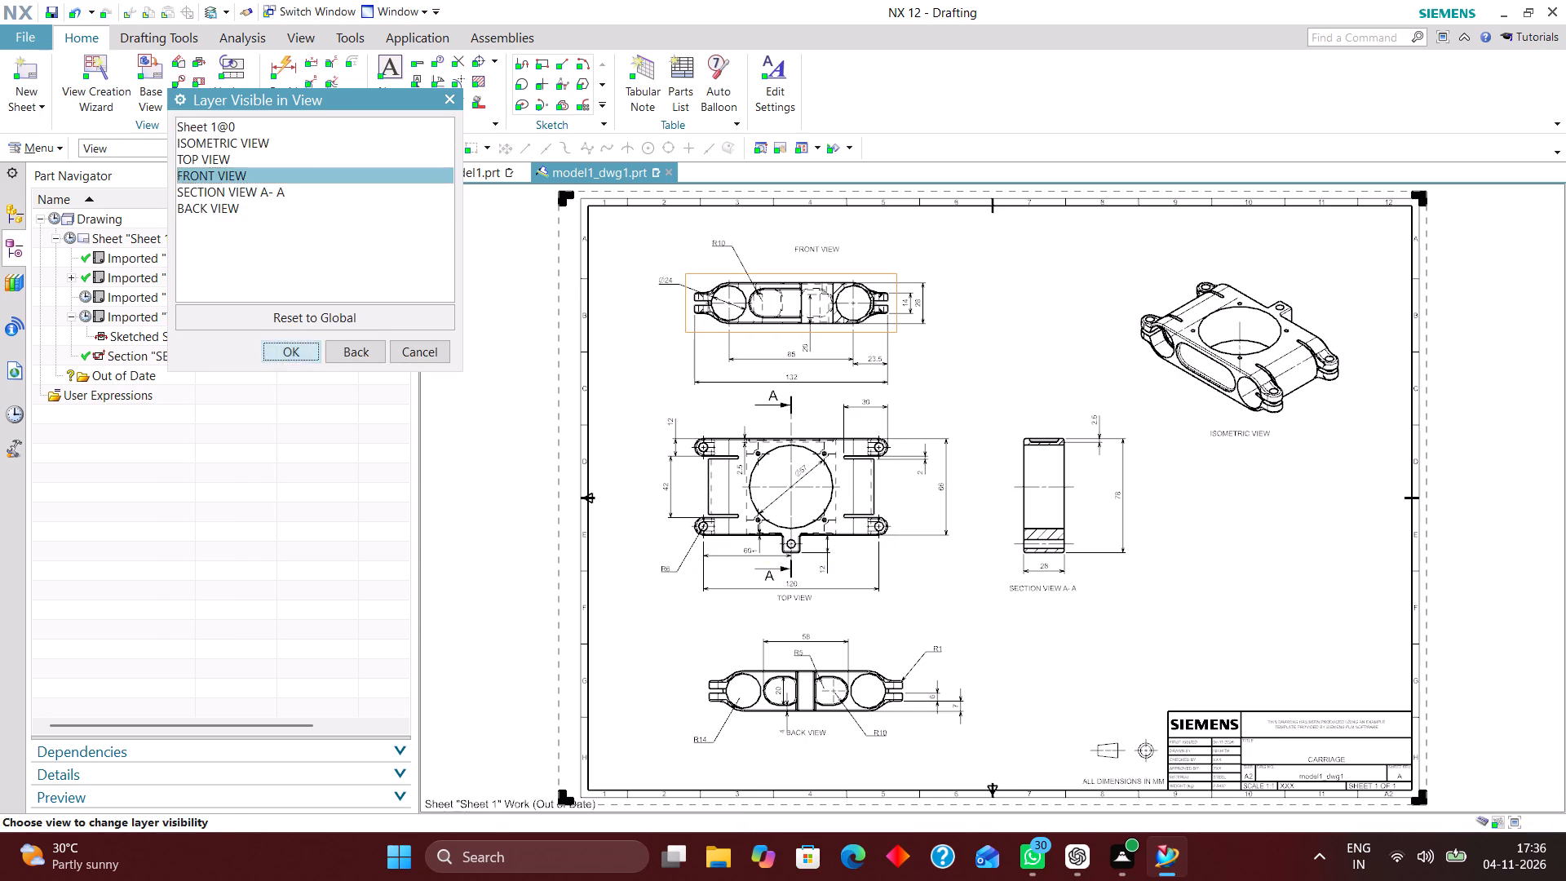
click(284, 349)
click(192, 221)
click(435, 571)
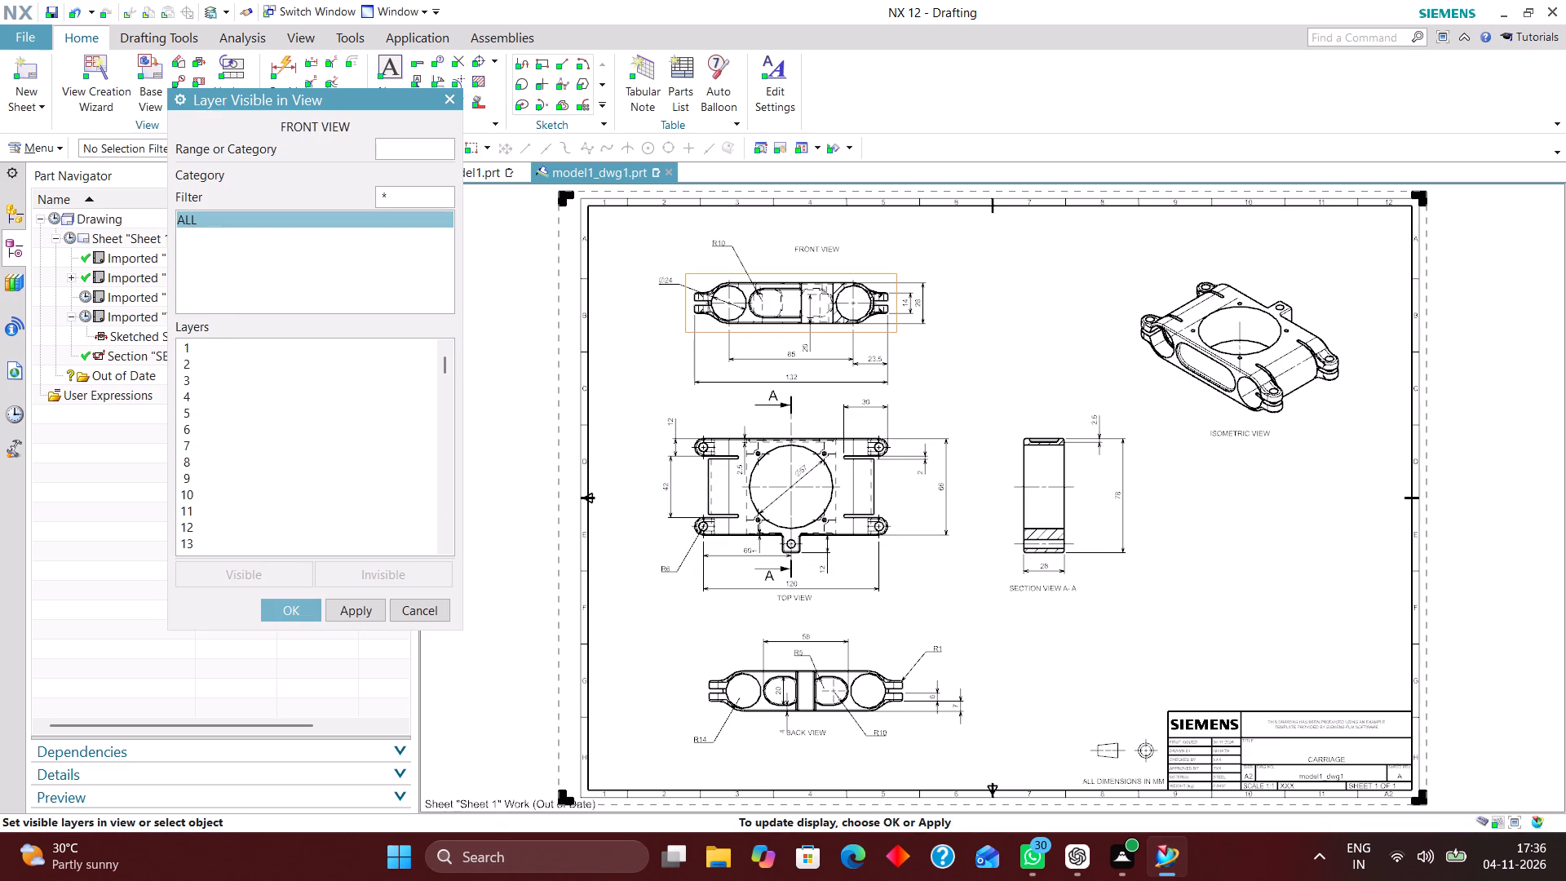
click(398, 150)
key(2)
key(Return)
text(22)
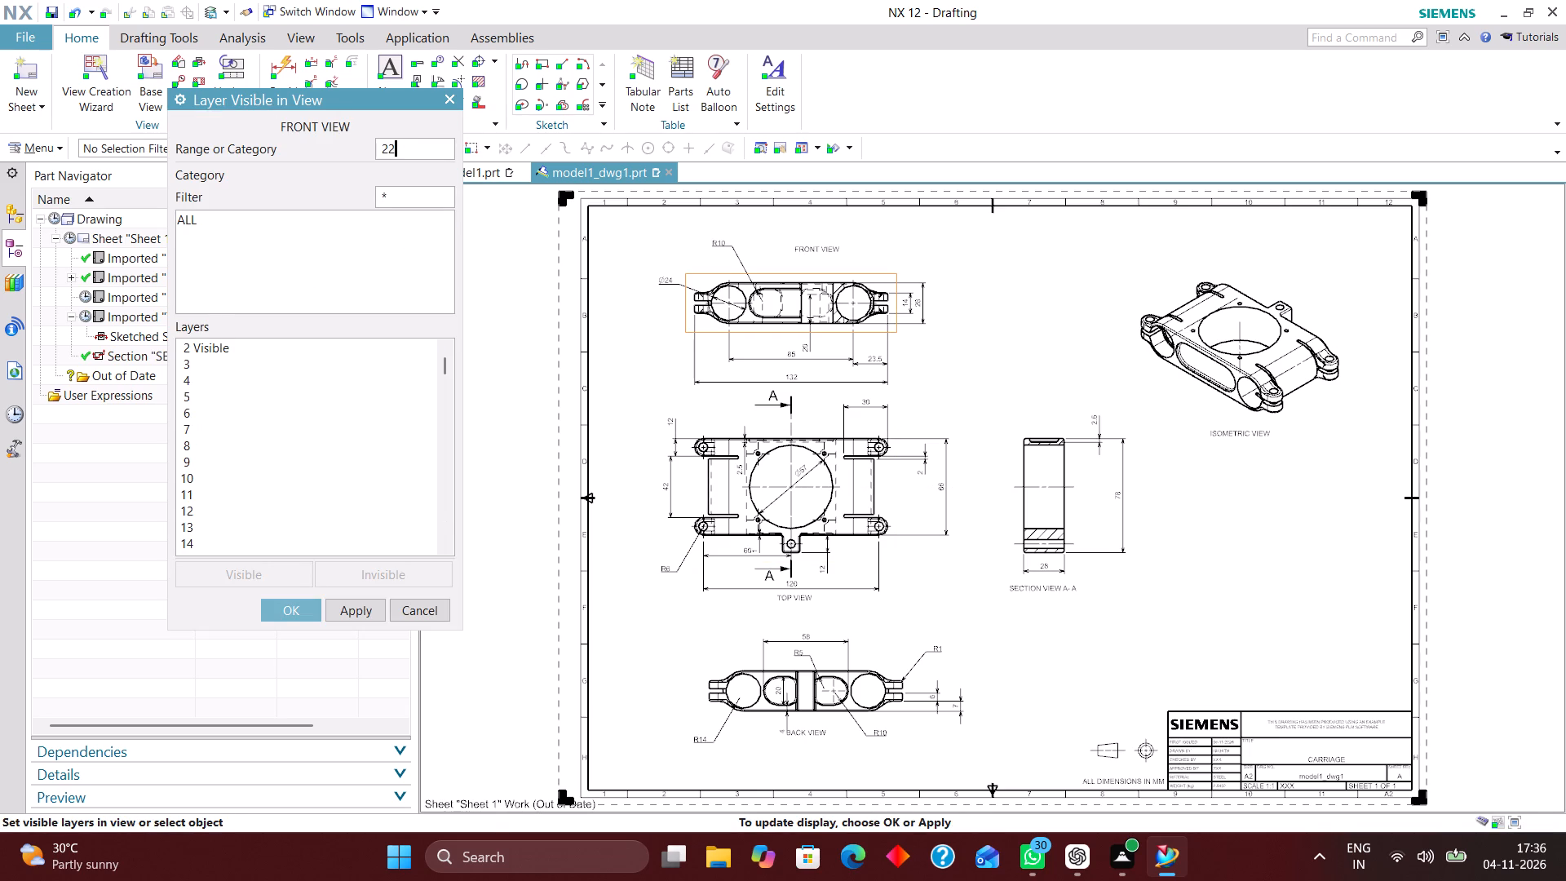
key(3)
key(Return)
text(224)
key(Return)
text(225)
key(Return)
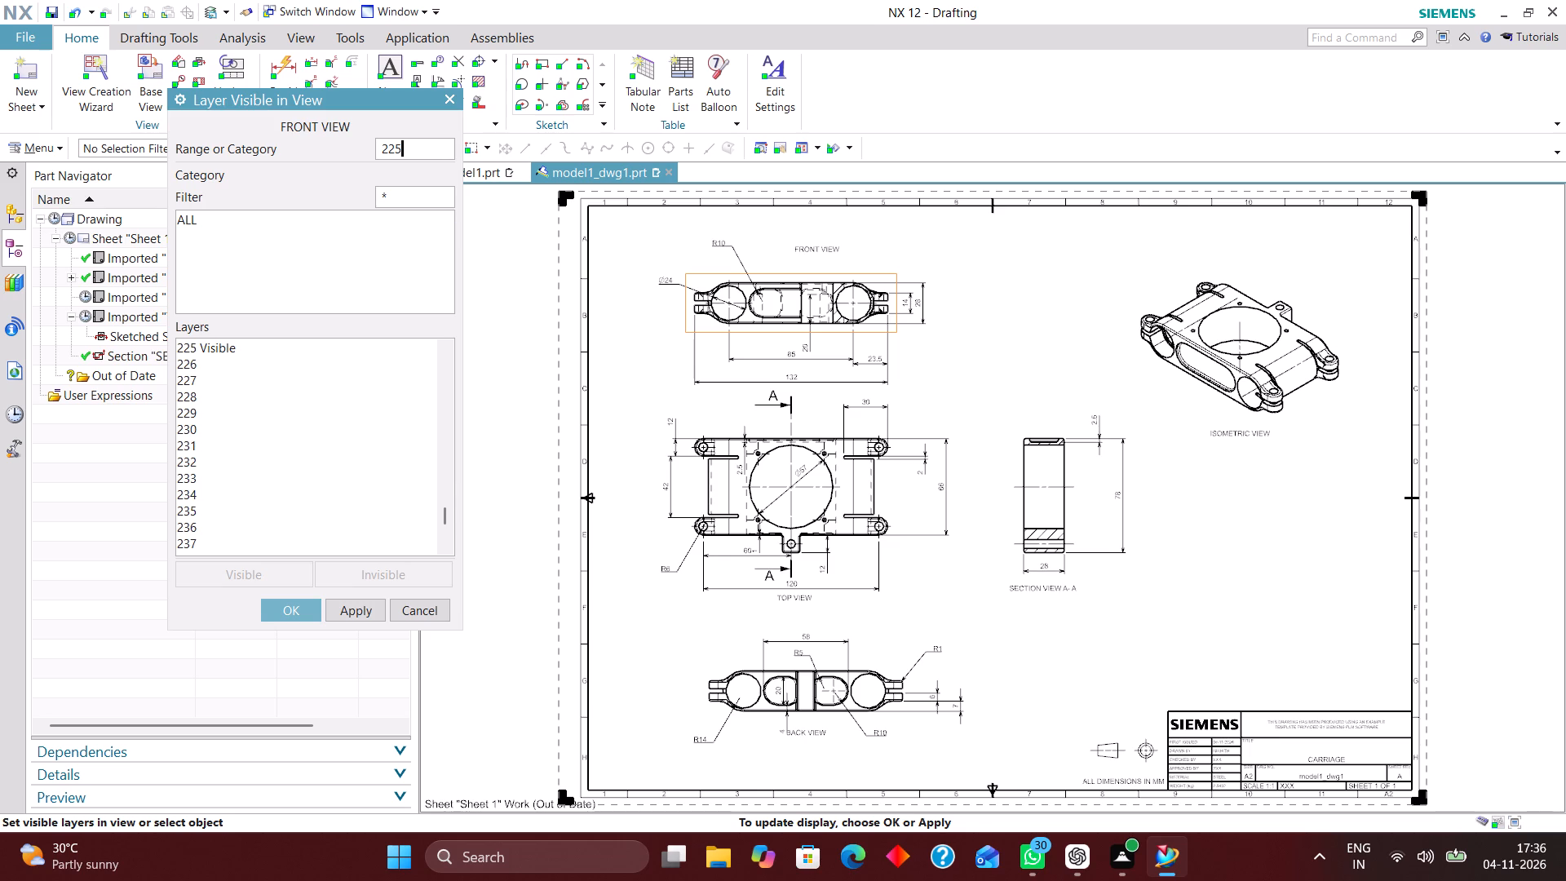
text(226)
key(Return)
key(5)
key(BackSpace)
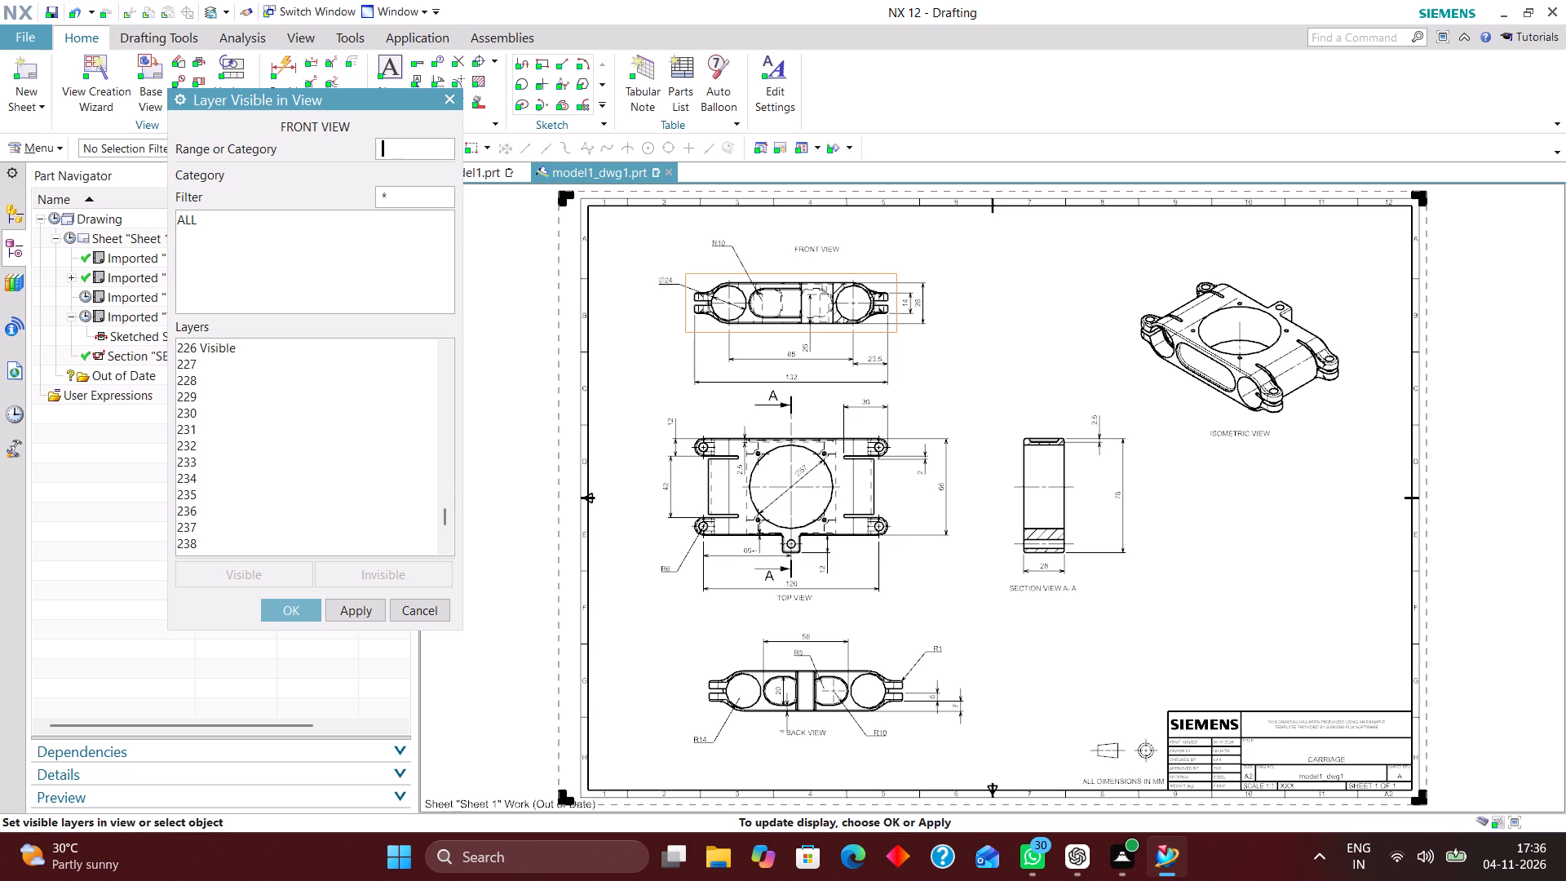
text(2556)
key(Return)
click(798, 458)
text(256)
key(Return)
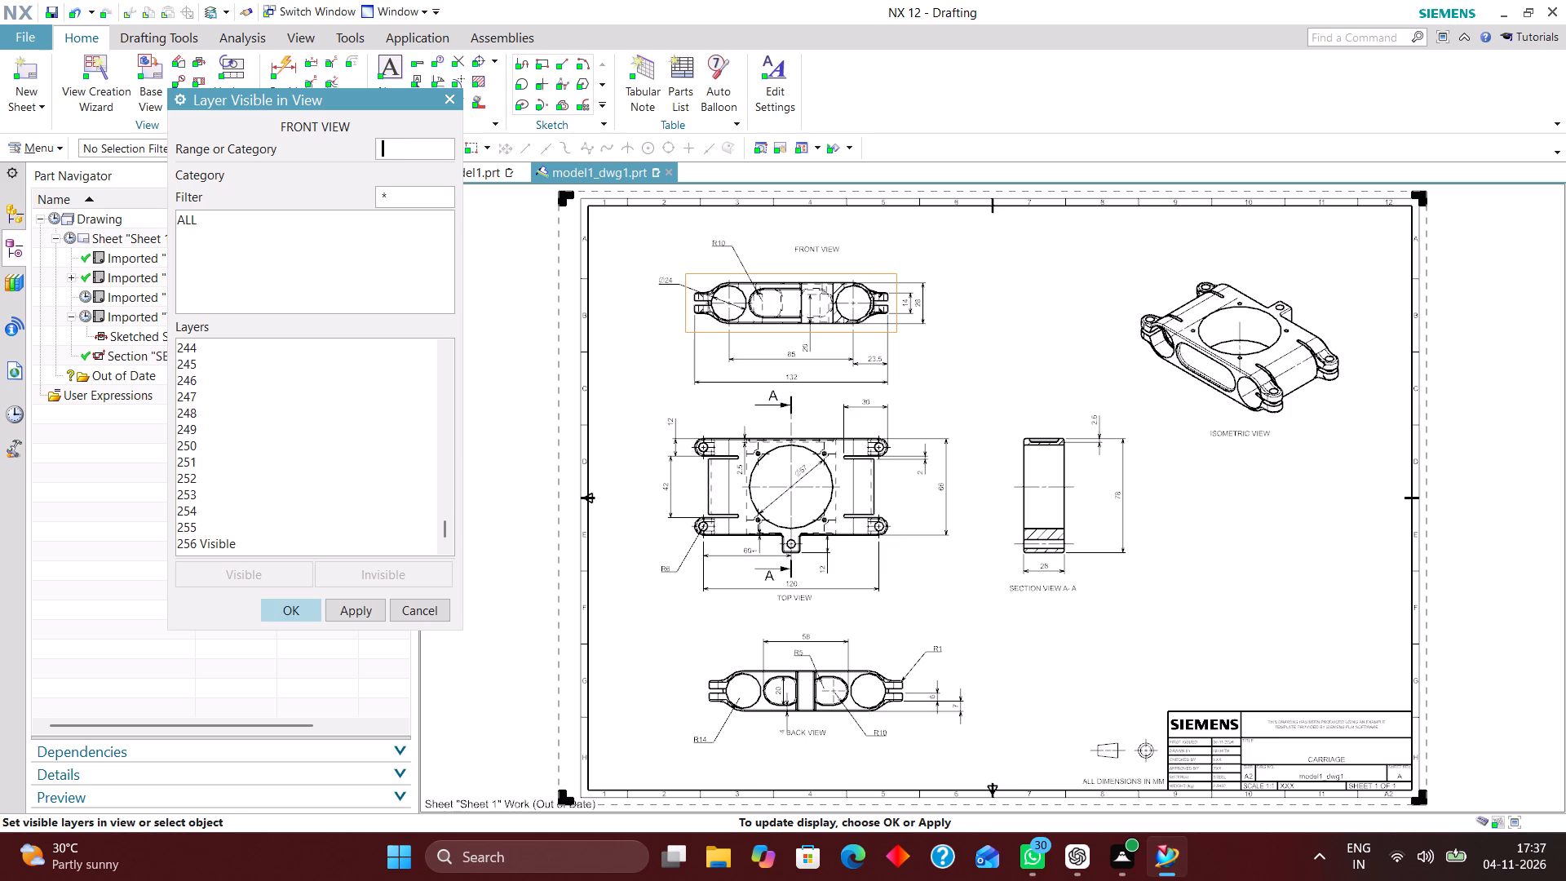
click(299, 604)
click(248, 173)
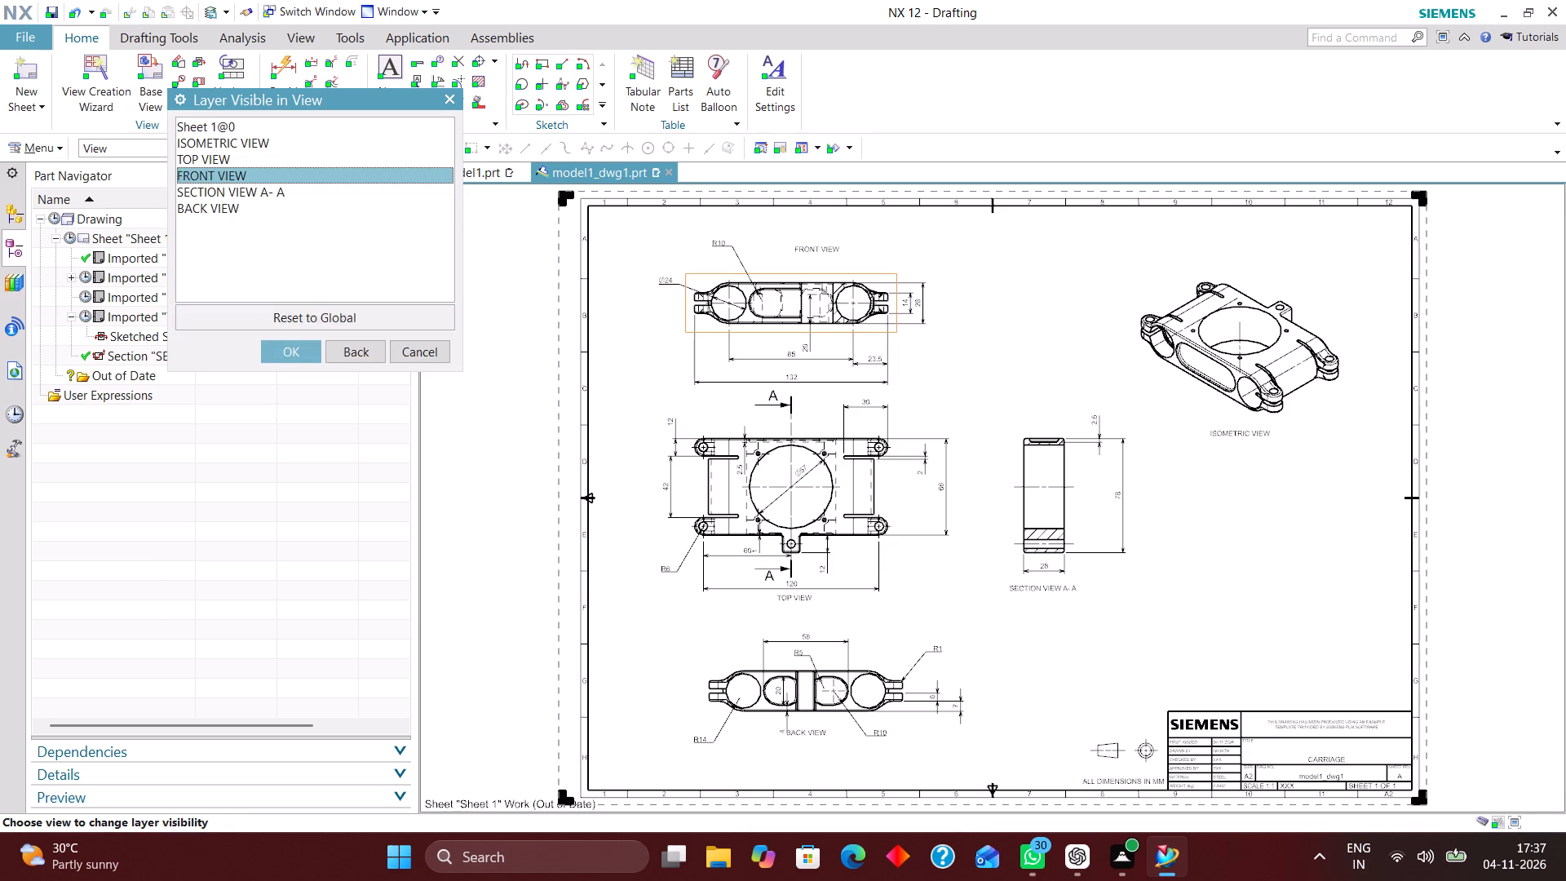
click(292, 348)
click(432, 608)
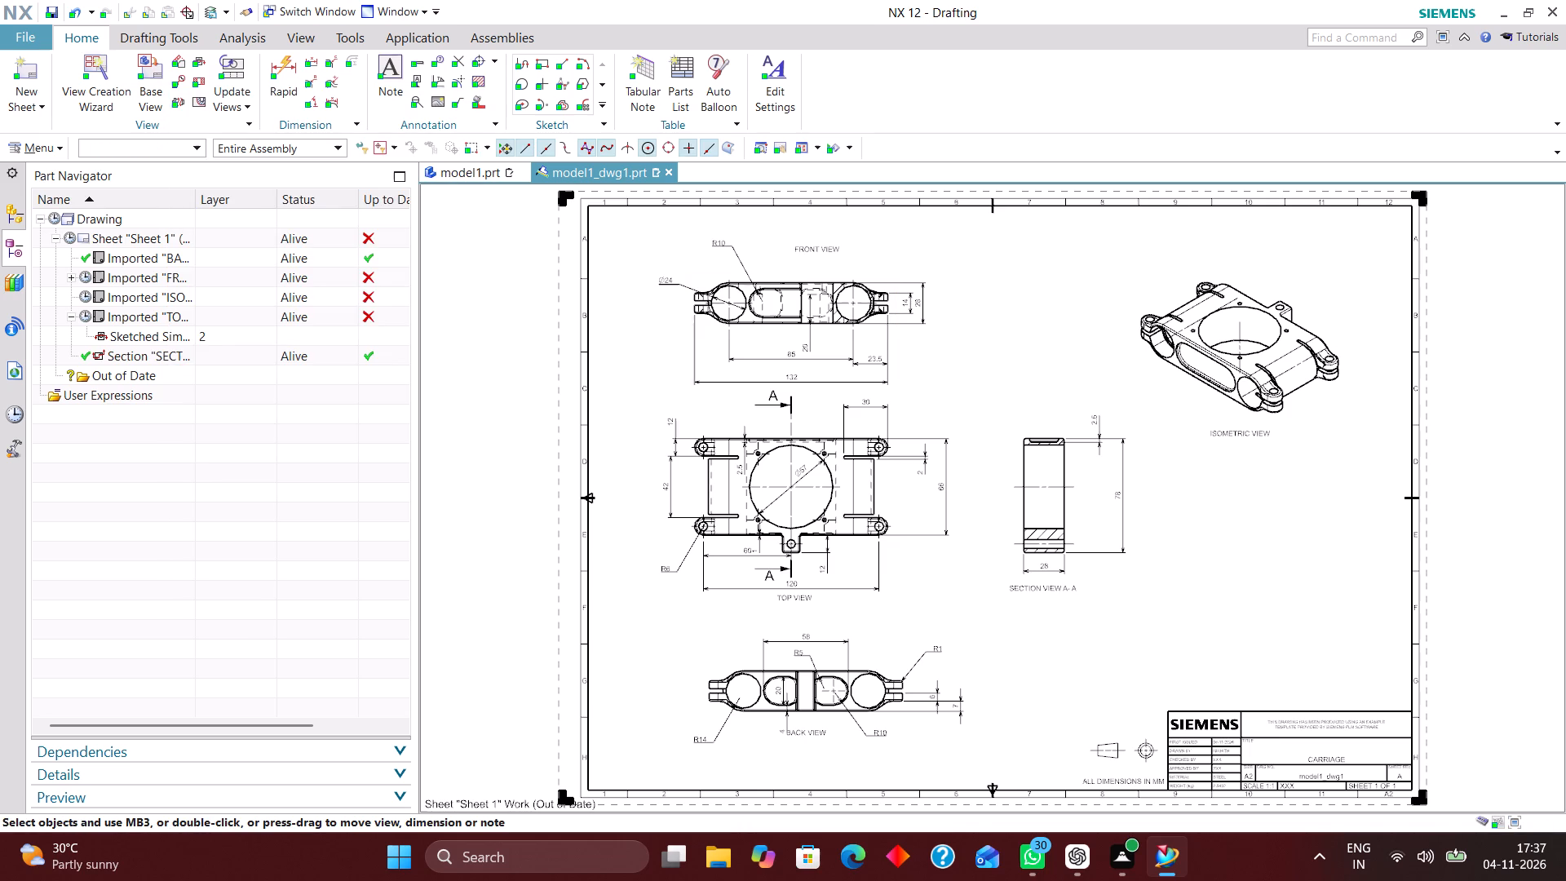
Make all layers invisible in section view A-A except layers 2, 223, 224, 225, 226 and 256.
click(55, 150)
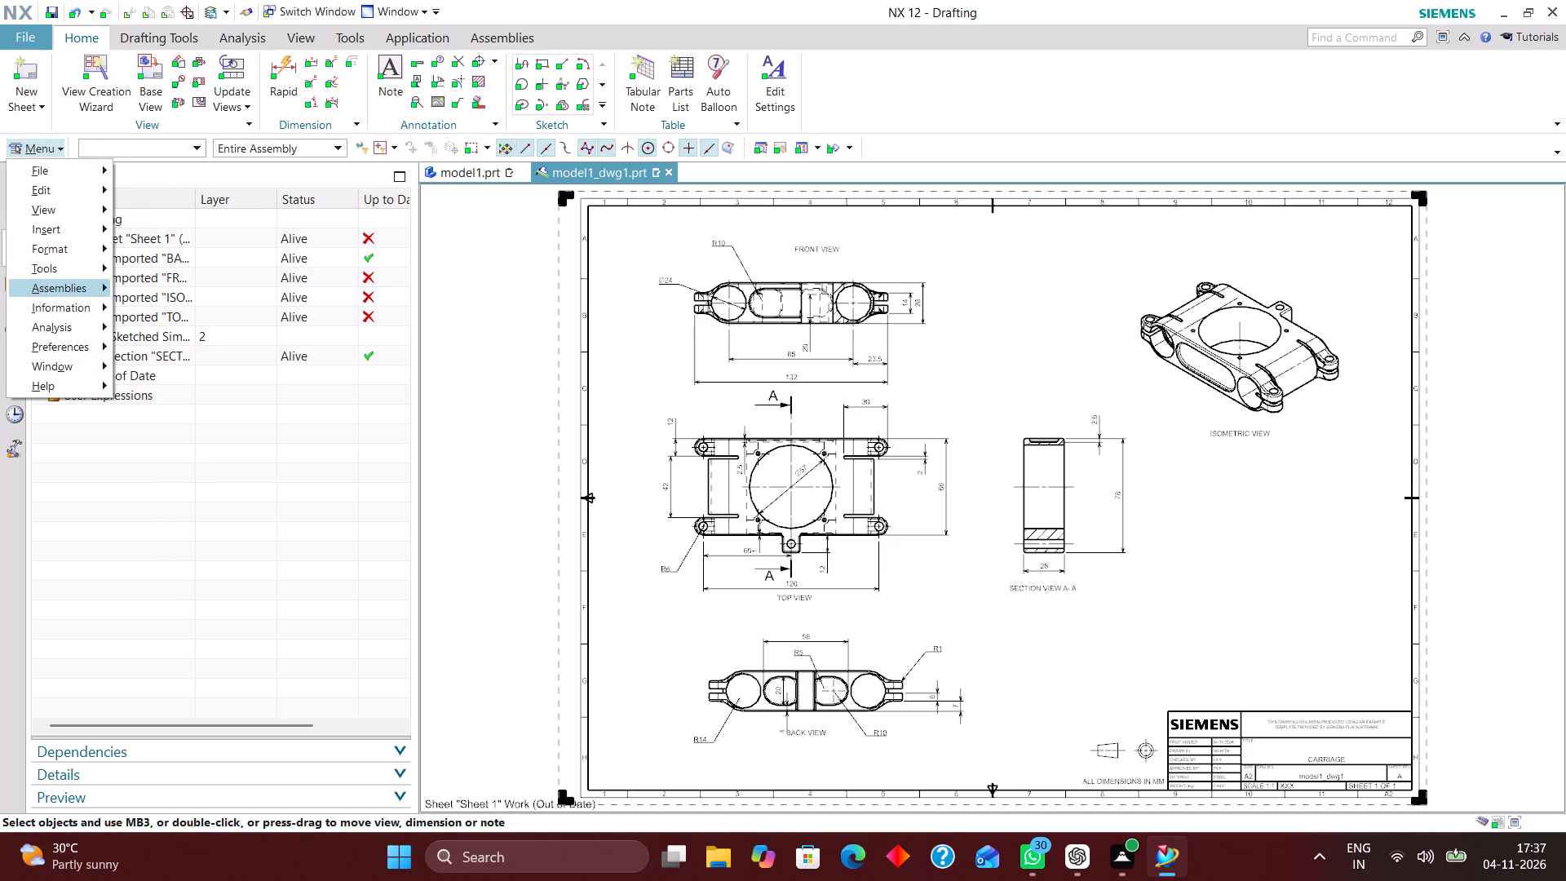
click(77, 246)
click(169, 269)
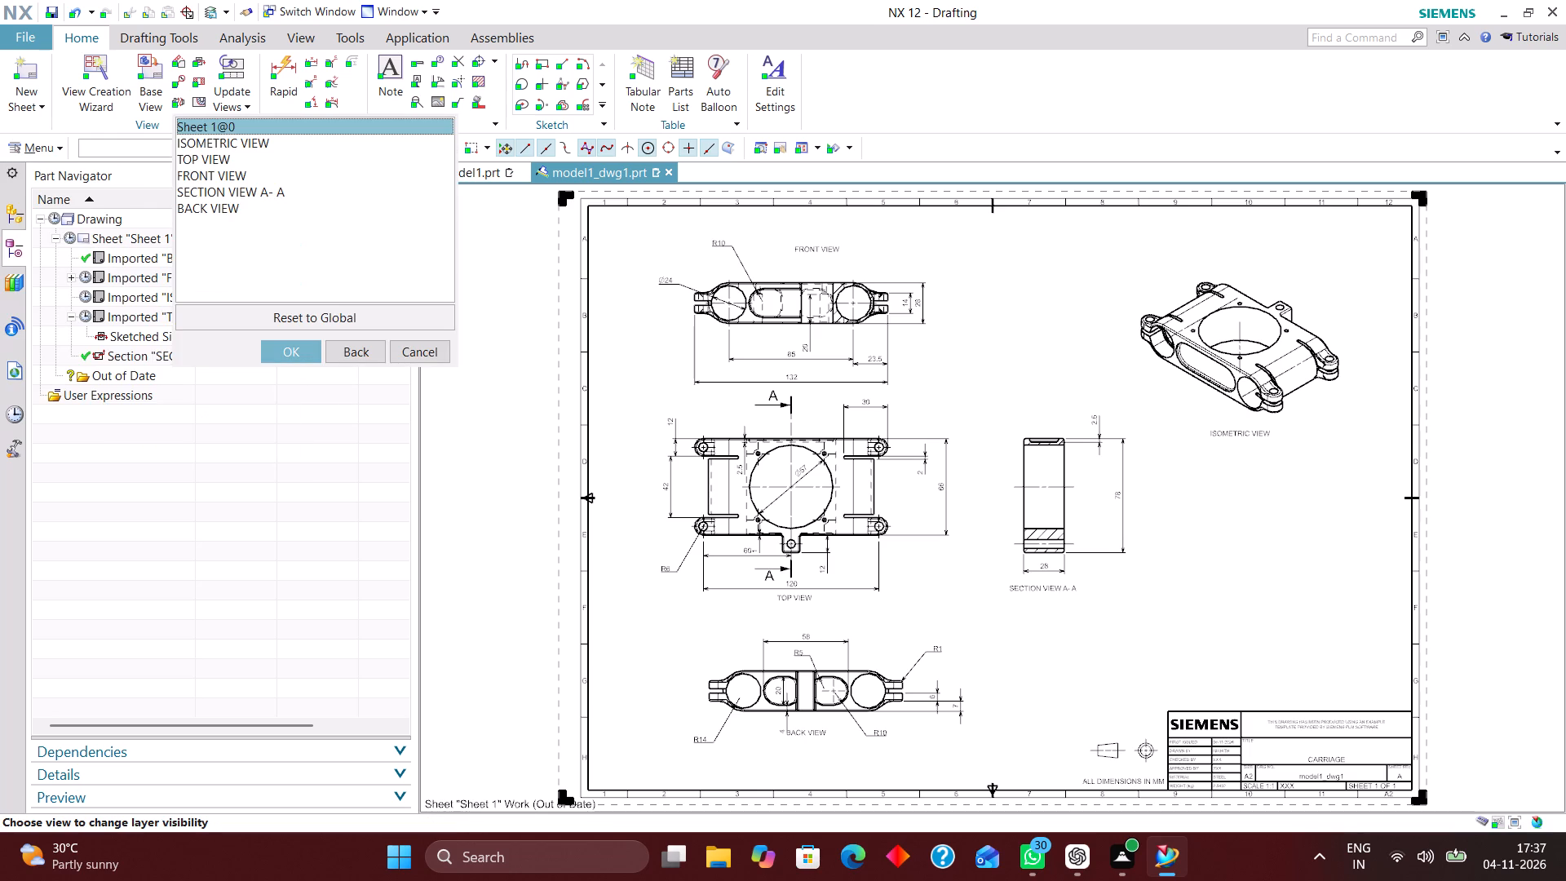
click(276, 191)
click(303, 349)
click(188, 221)
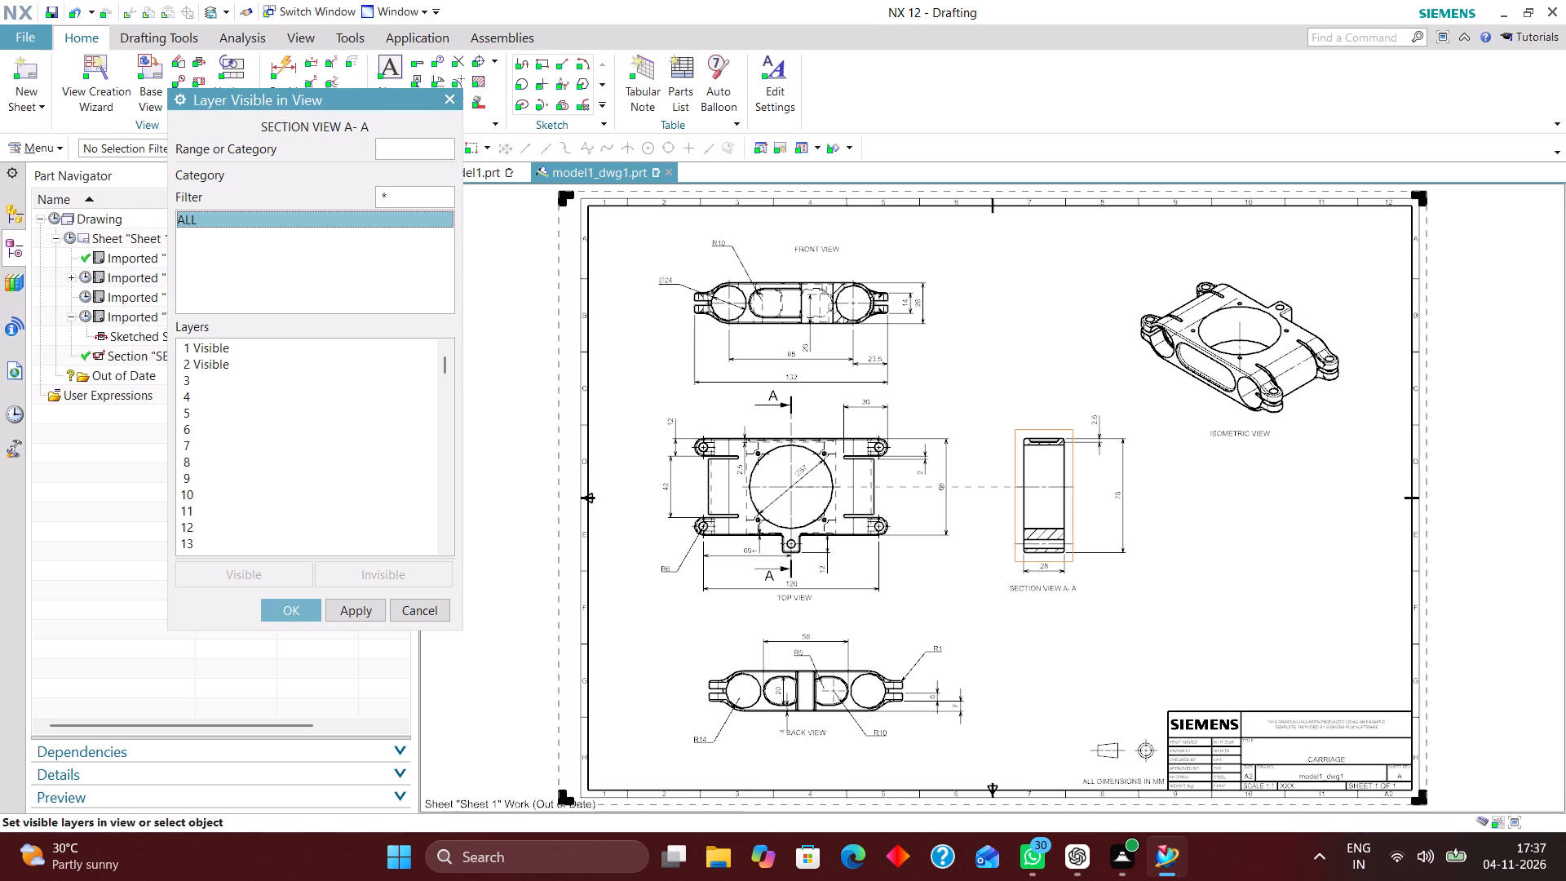
click(404, 573)
click(401, 141)
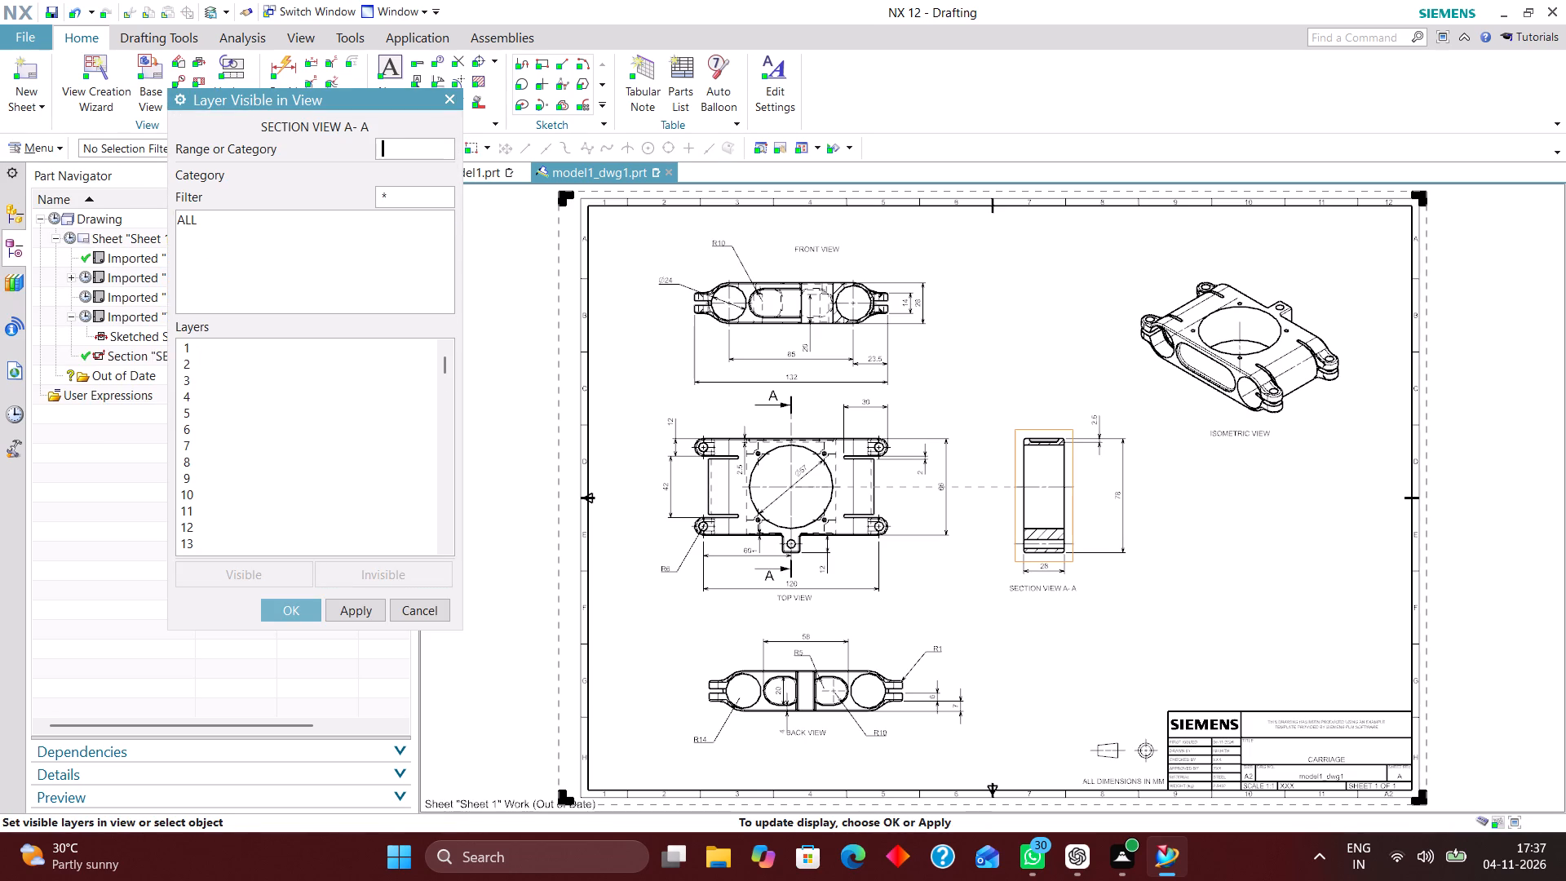
key(2)
key(Return)
text(223)
key(Return)
key(2)
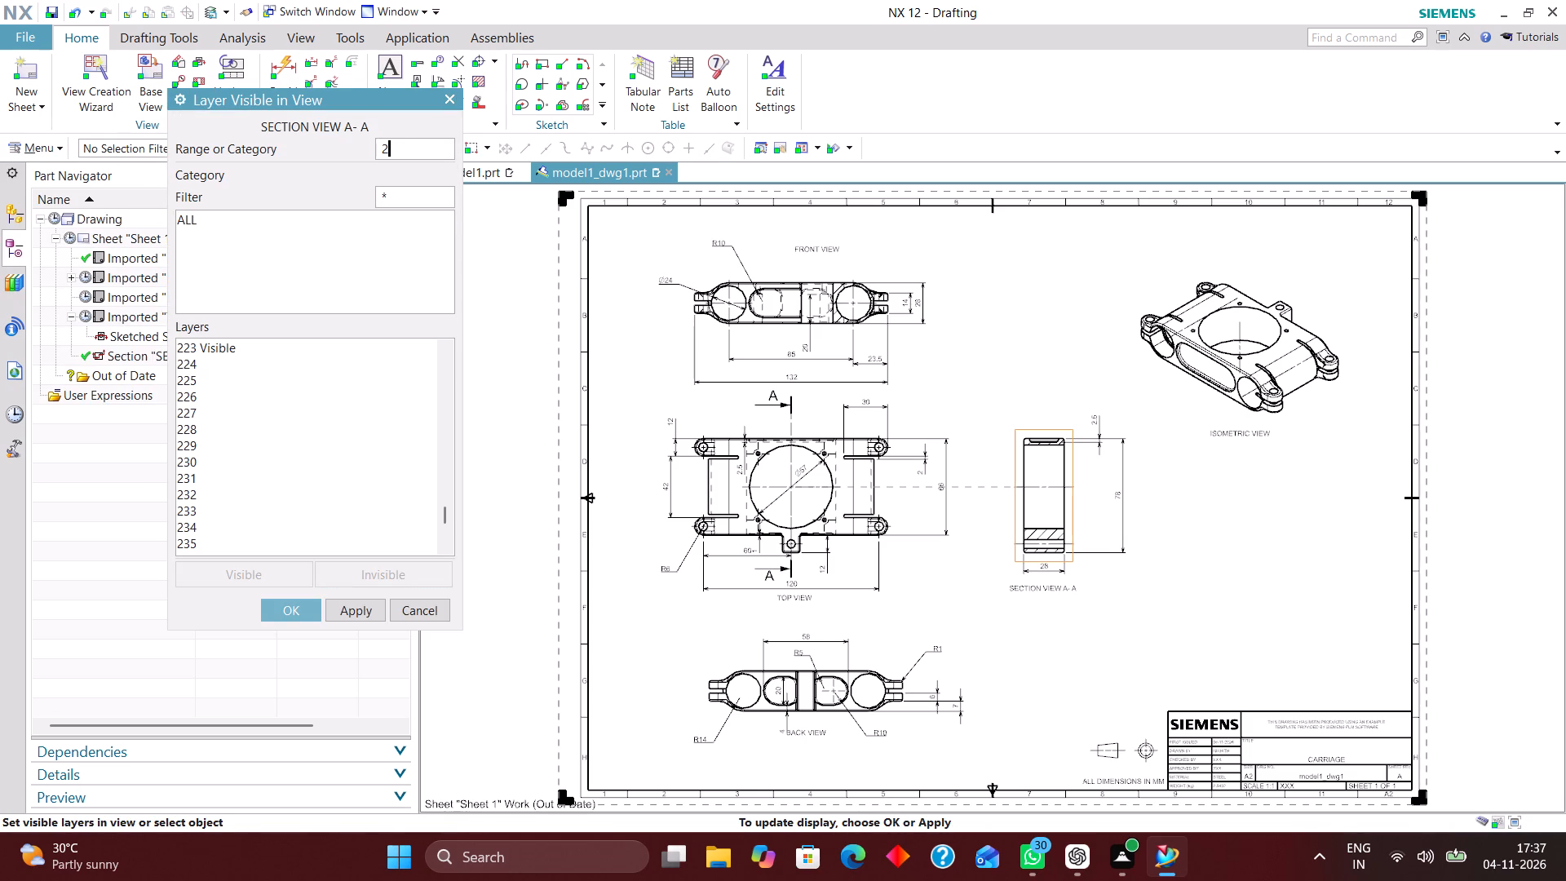
text(24)
key(Return)
text(225)
key(Return)
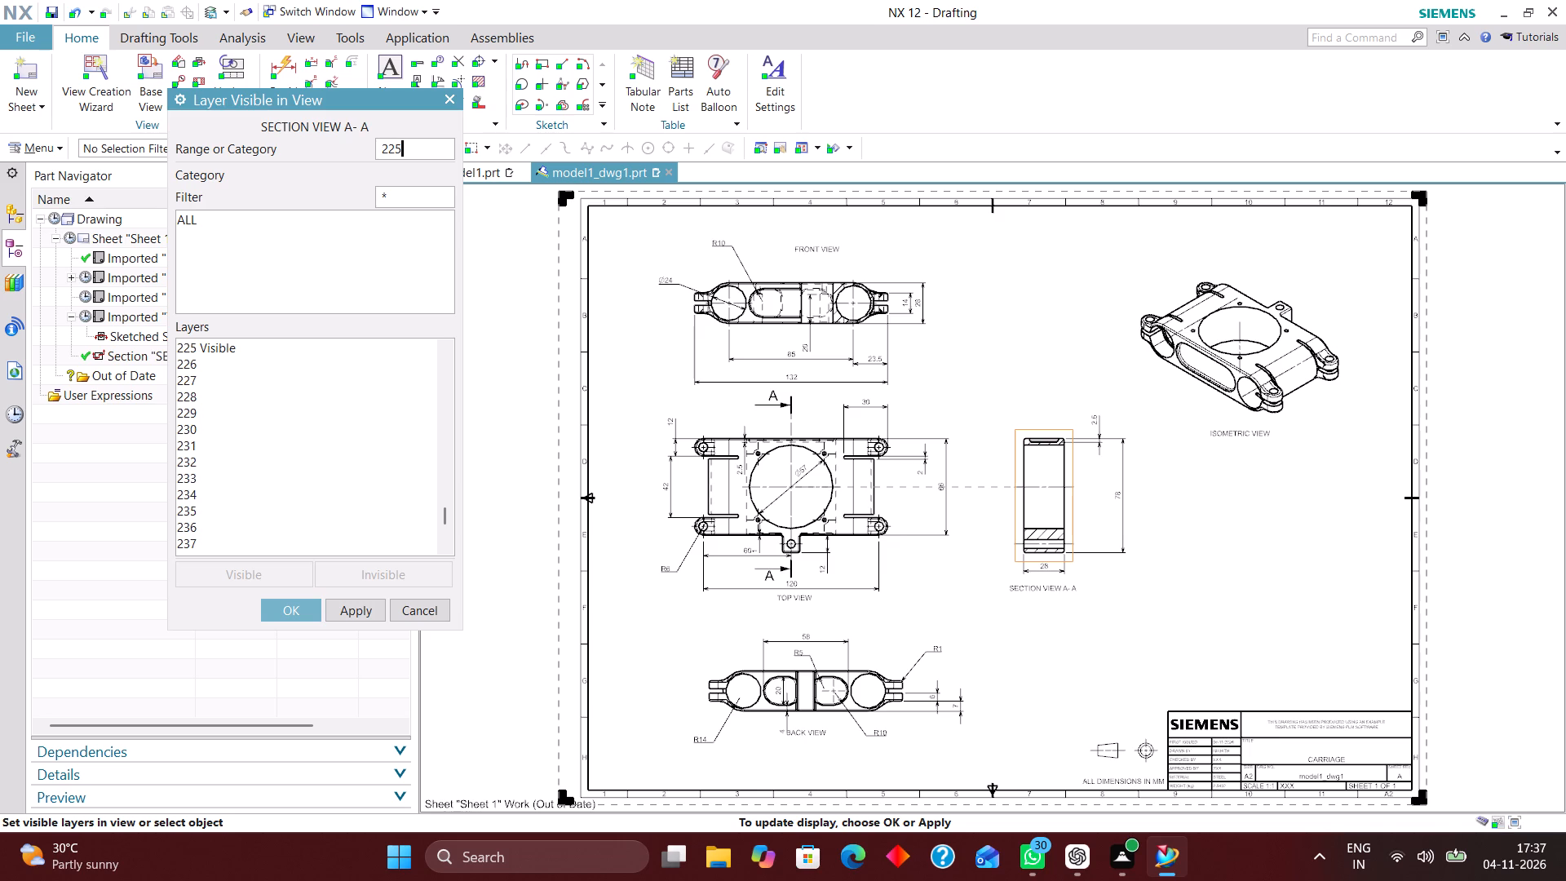
text(226)
key(Return)
text(256)
key(Return)
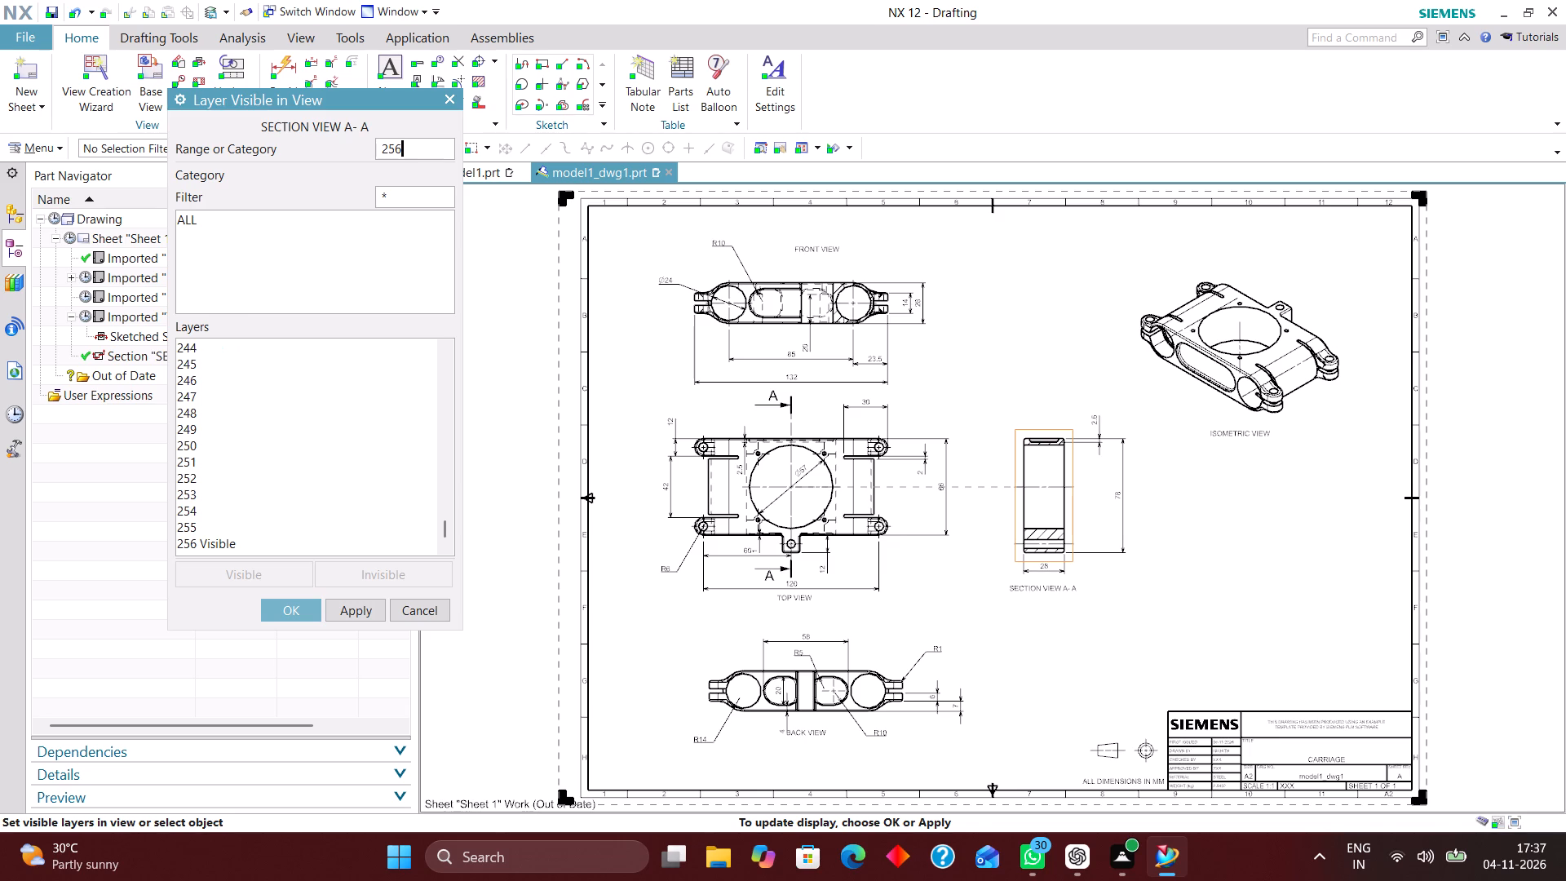
click(285, 613)
Make all layers invisible in the back view except layers 2, 223, 224, 225, 226 and 256.
click(205, 204)
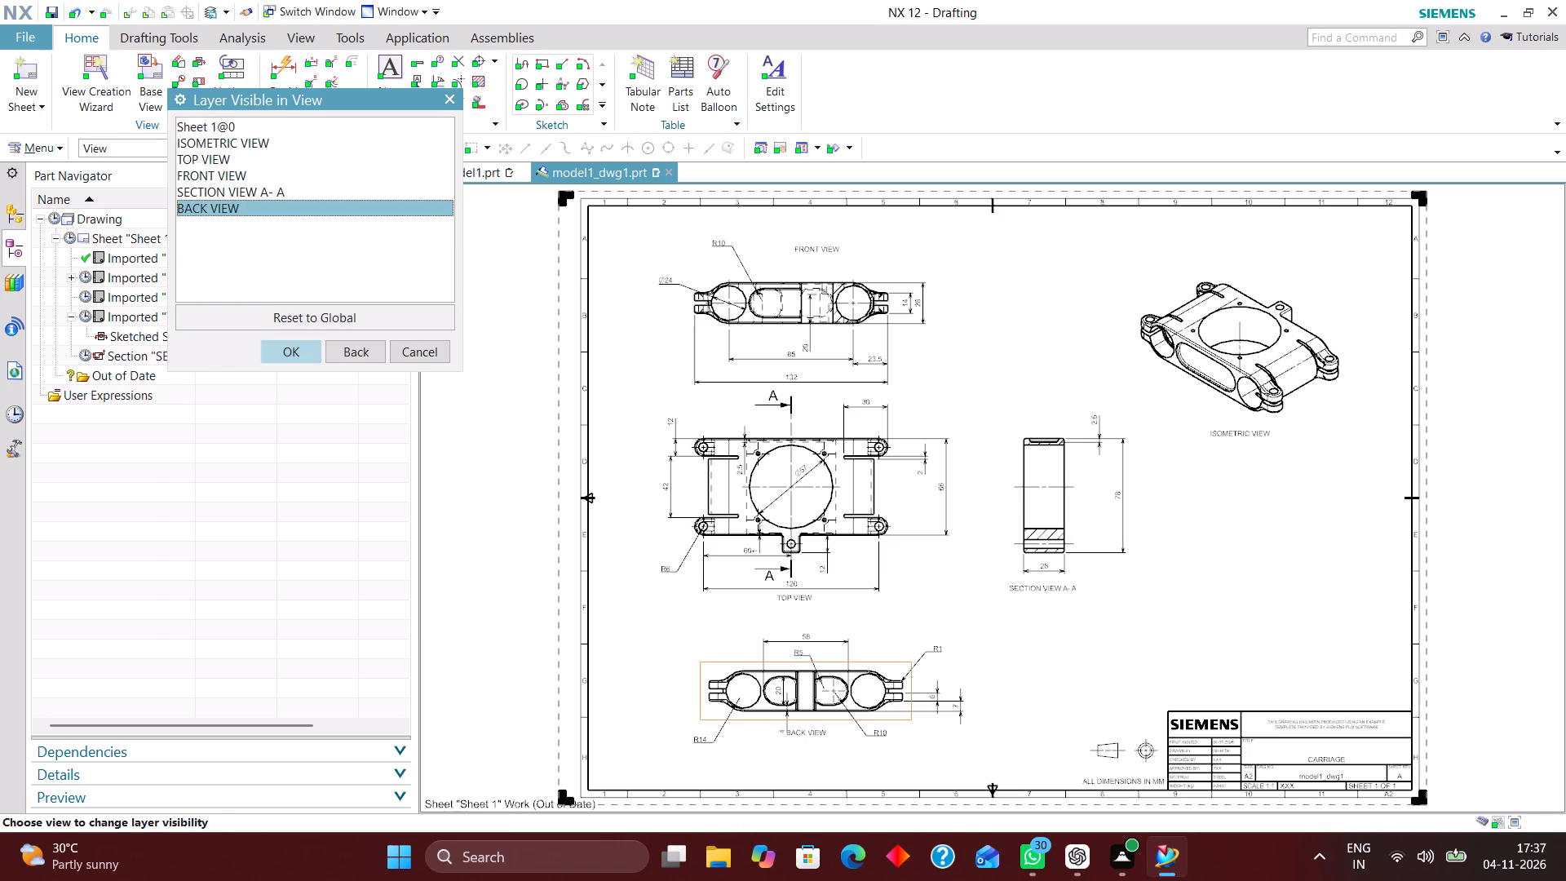
click(291, 357)
click(198, 225)
click(429, 565)
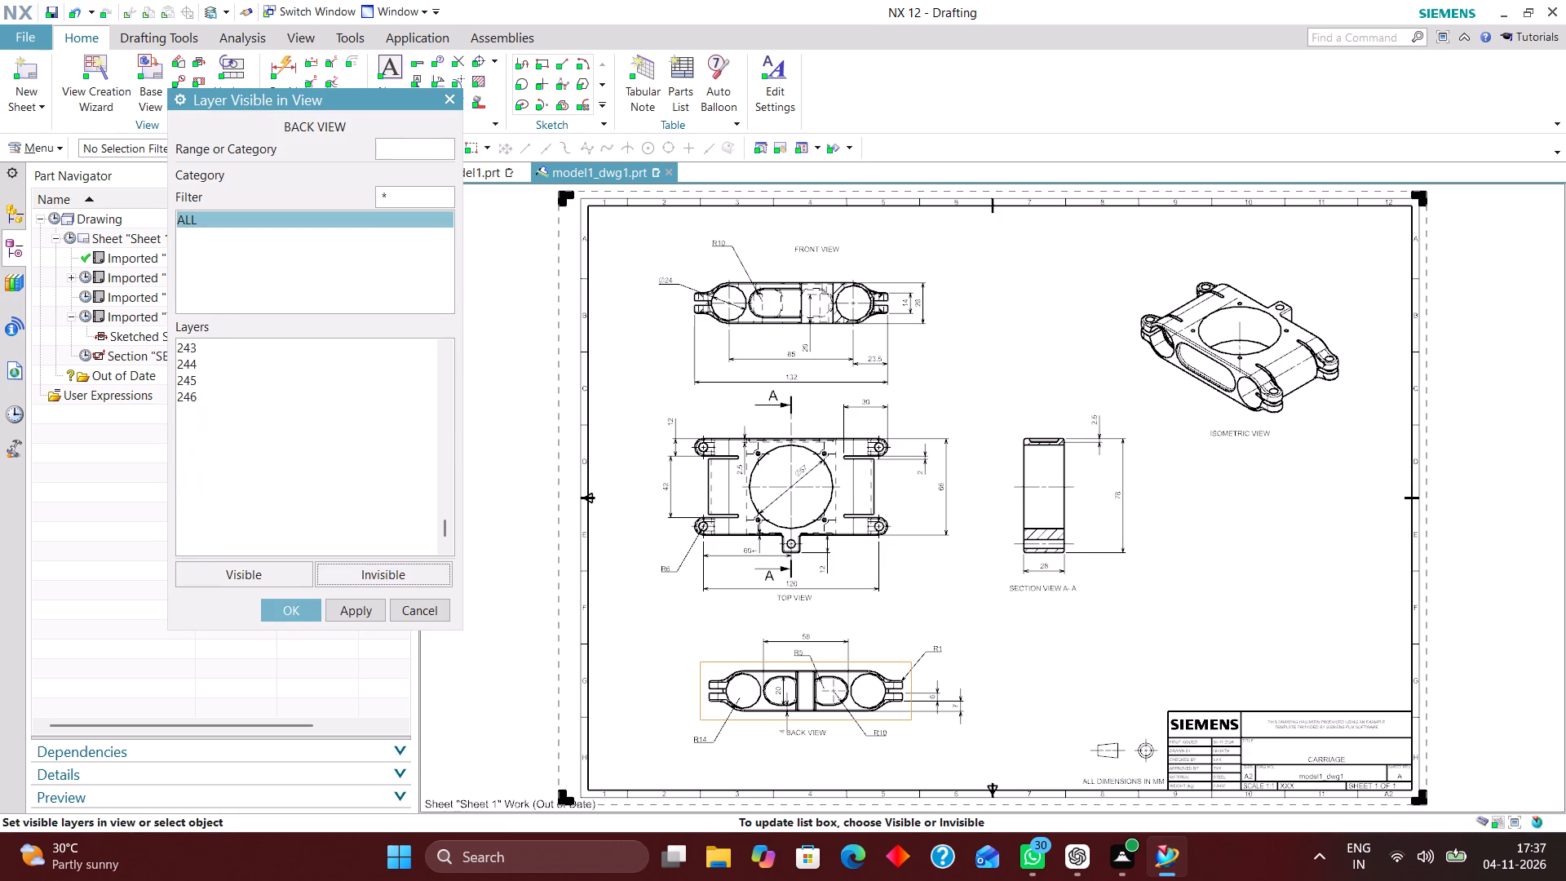
click(411, 152)
key(2)
key(Return)
text(23)
key(BackSpace)
text(23)
key(Return)
text(224)
key(Return)
text(225)
key(Return)
text(226)
key(Return)
text(256)
key(Return)
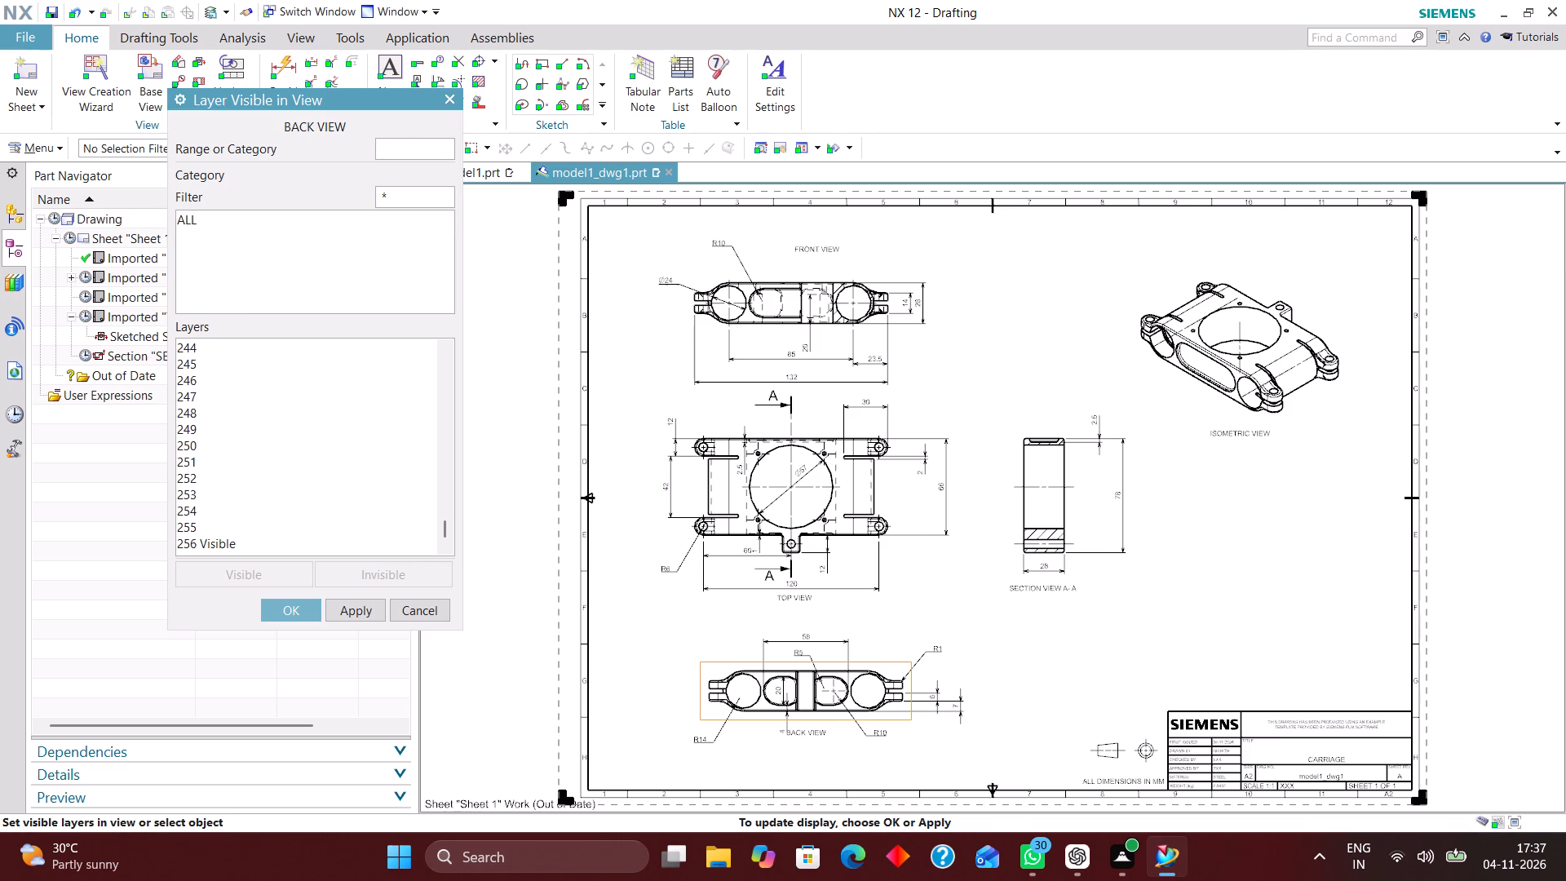
click(274, 609)
click(418, 343)
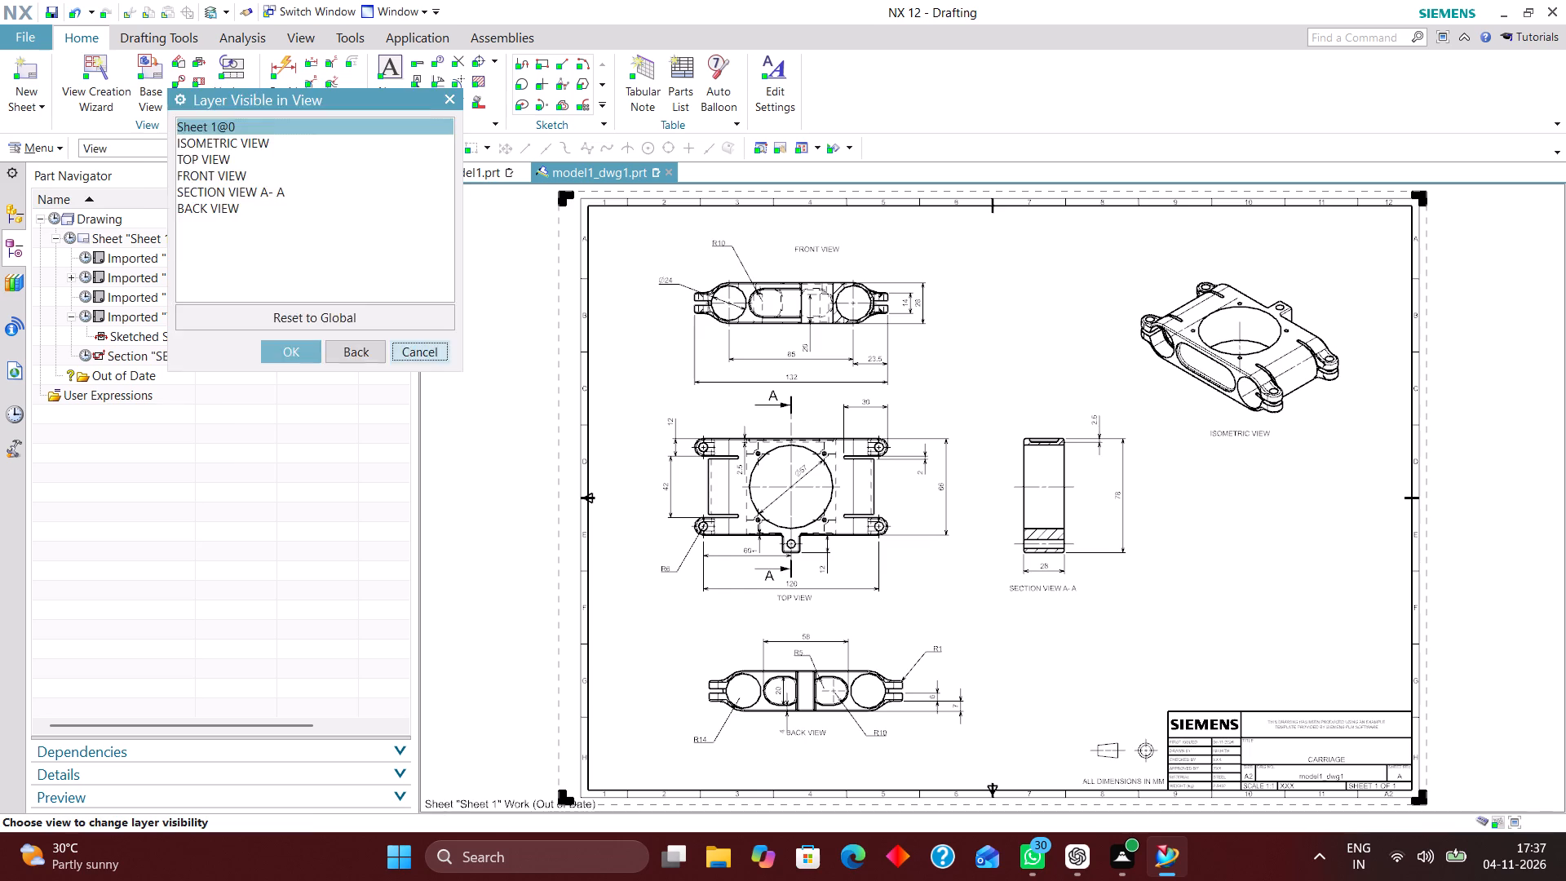
Select all dimensions on the sheet and move them to layer 223.
click(55, 215)
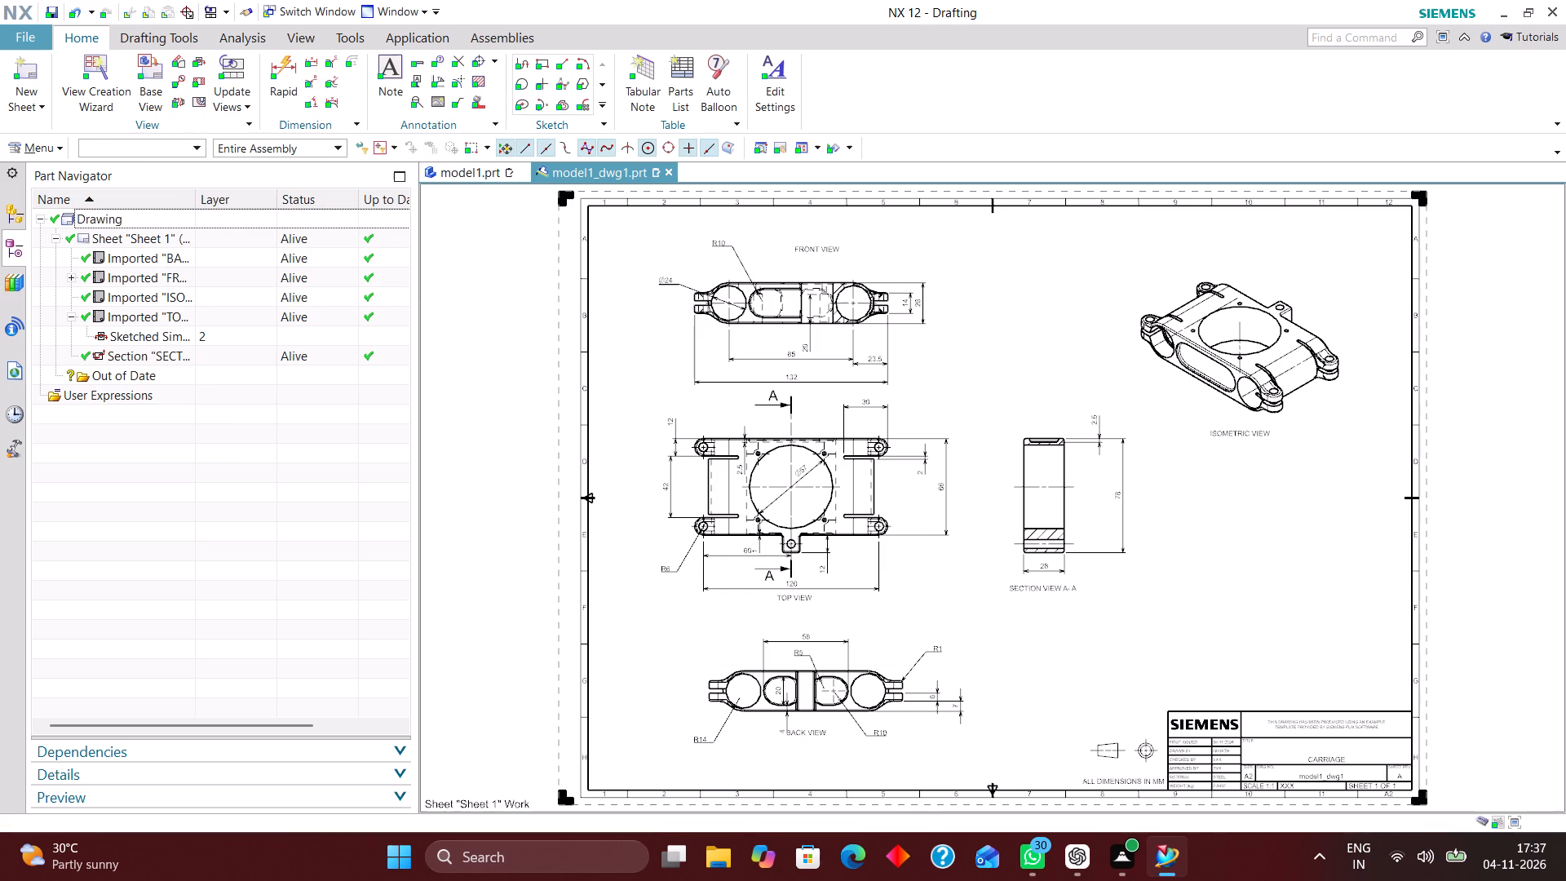
right_drag(1201, 546, 1117, 627)
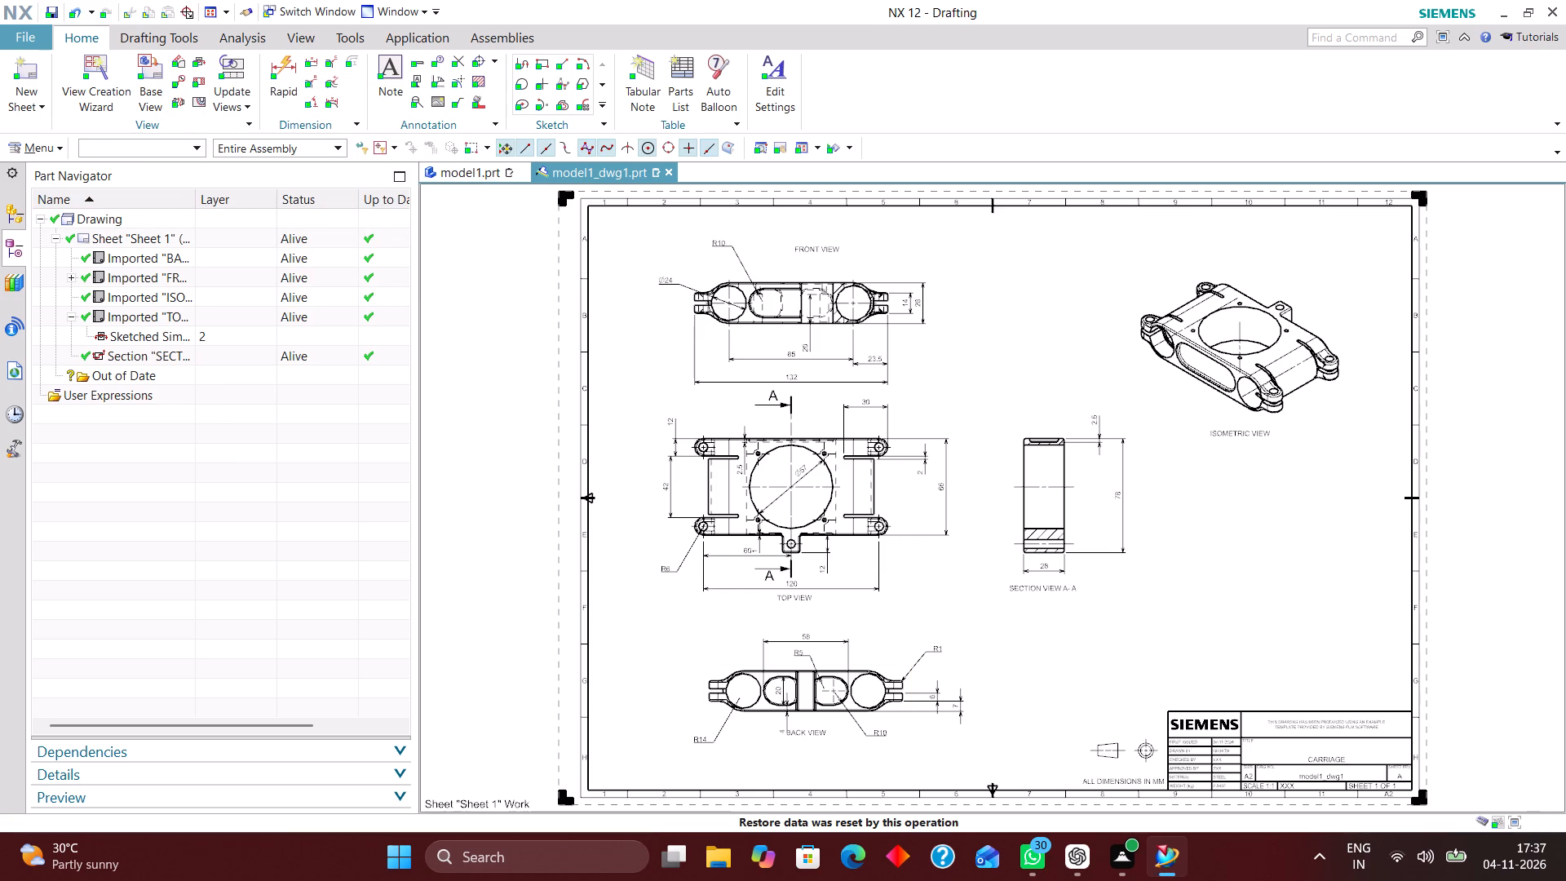
click(132, 148)
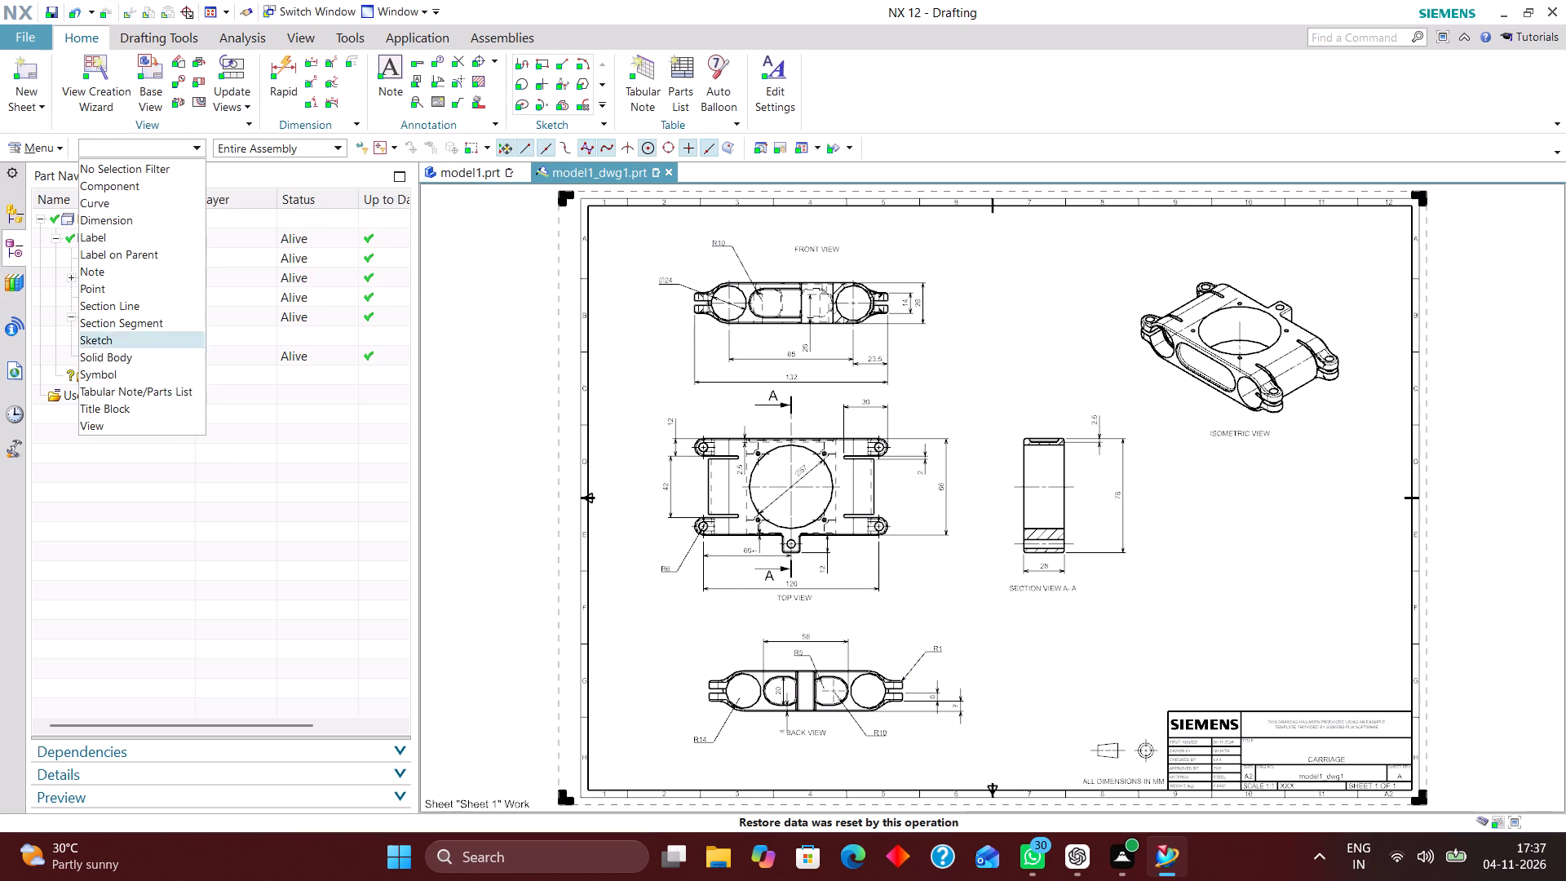
click(130, 219)
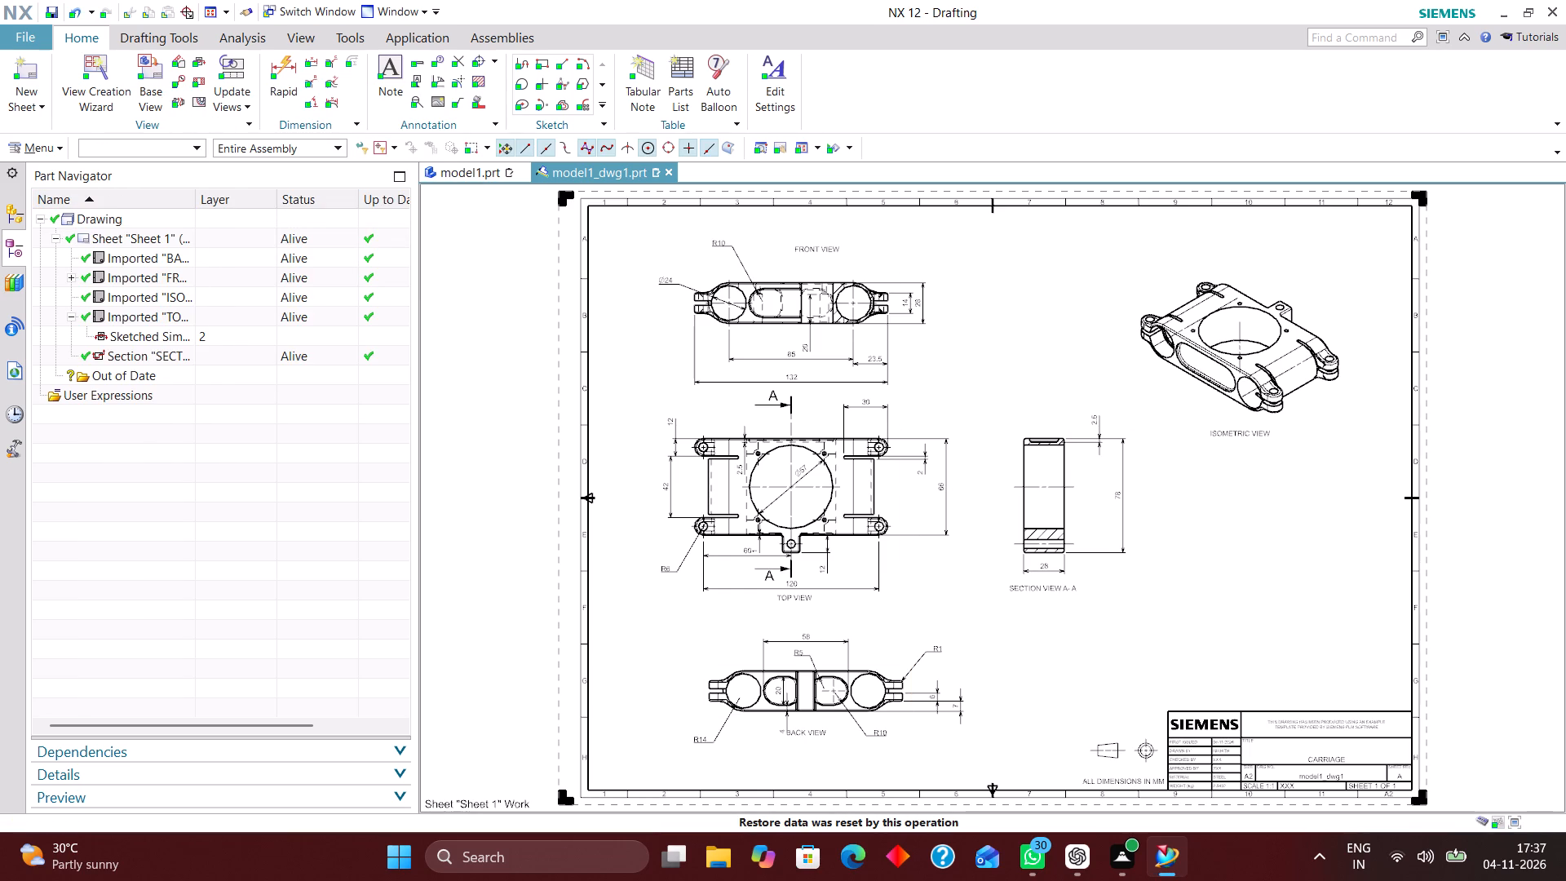
key(ctrl+a)
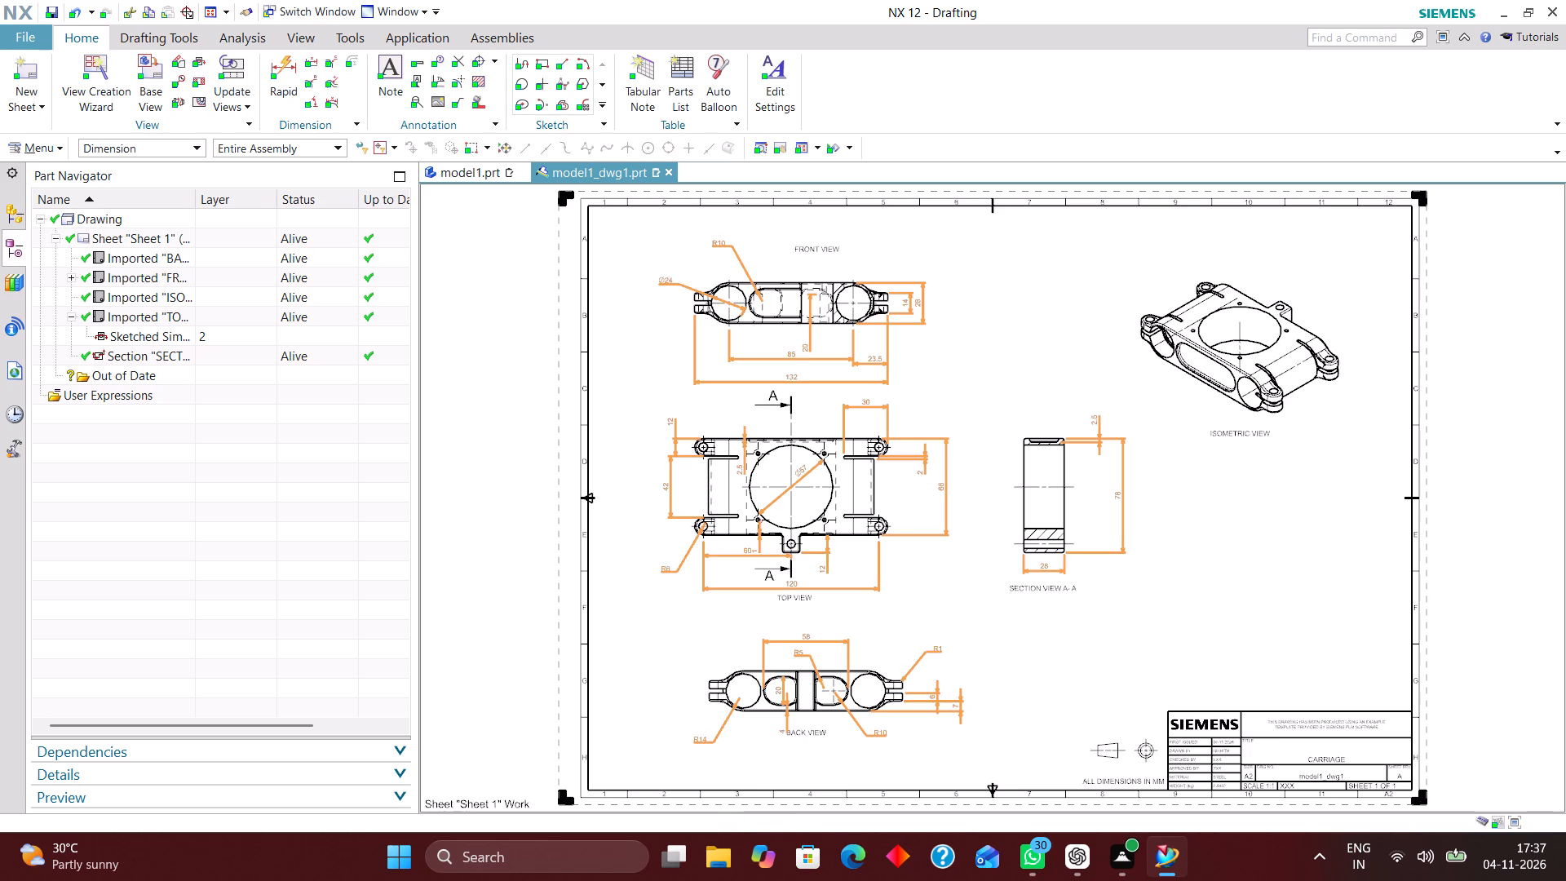
key(ctrl+j)
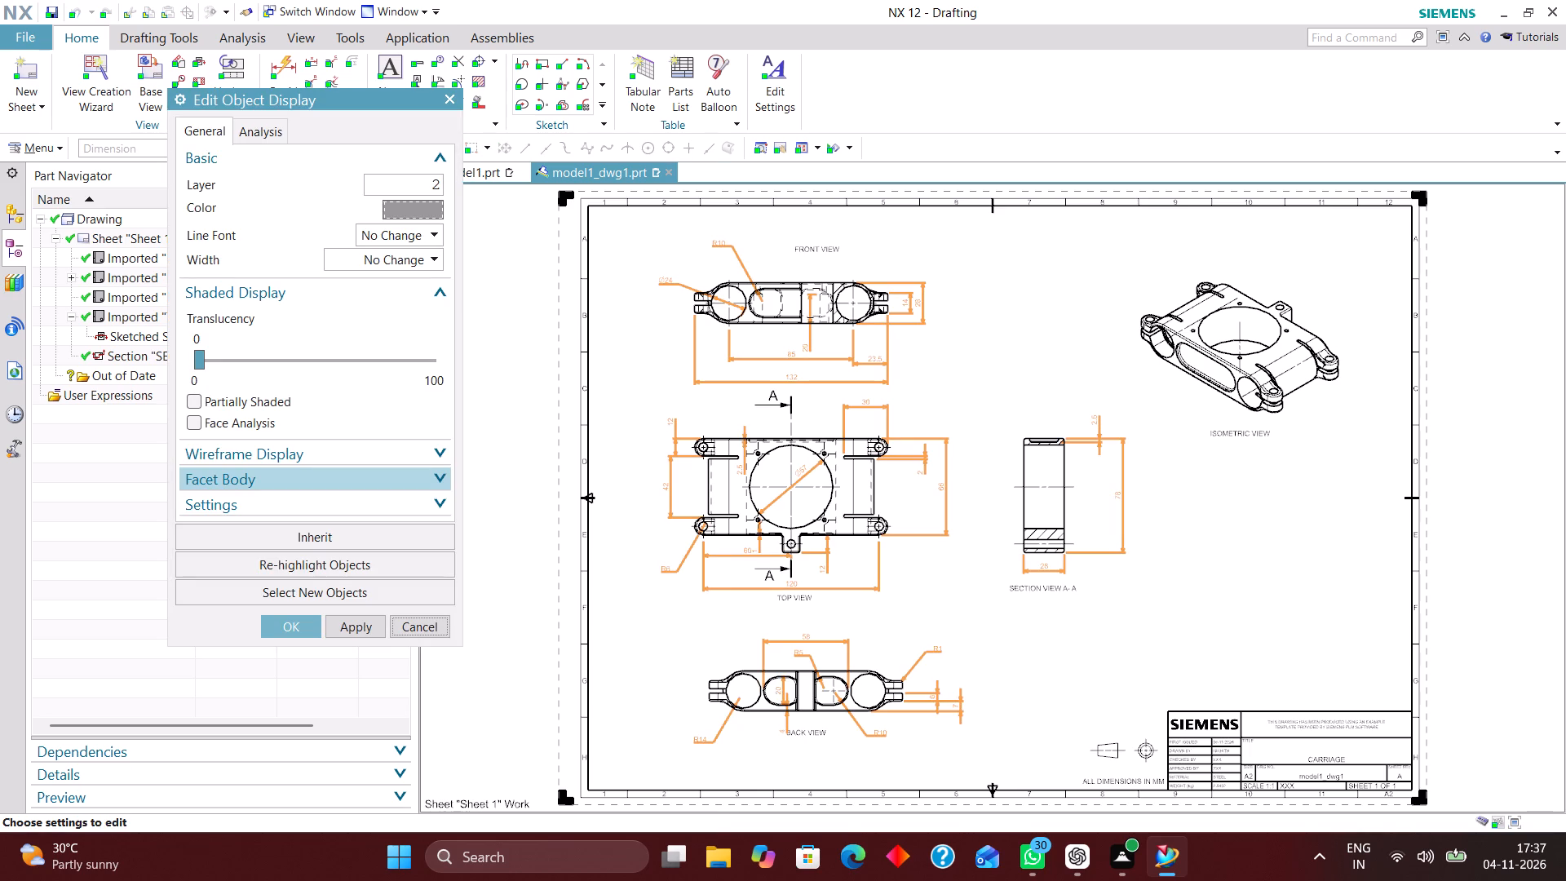
drag(413, 179, 732, 188)
key(2)
key(2)
key(3)
key(Return)
Select all notes on the sheet, including the view labels, and move them to layer 224.
click(170, 140)
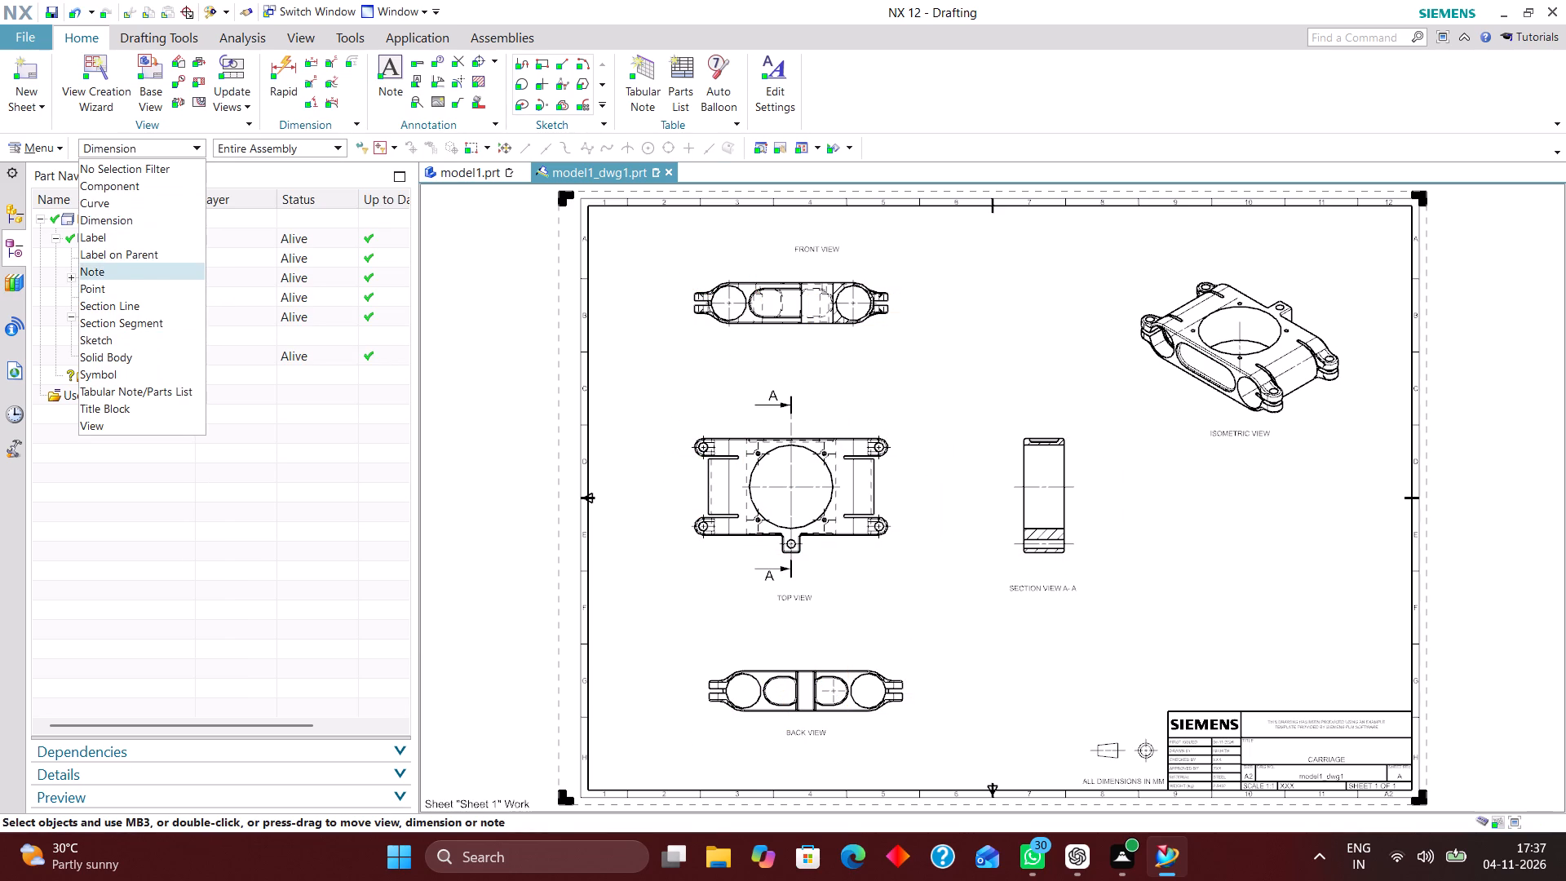
click(119, 272)
key(ctrl+a)
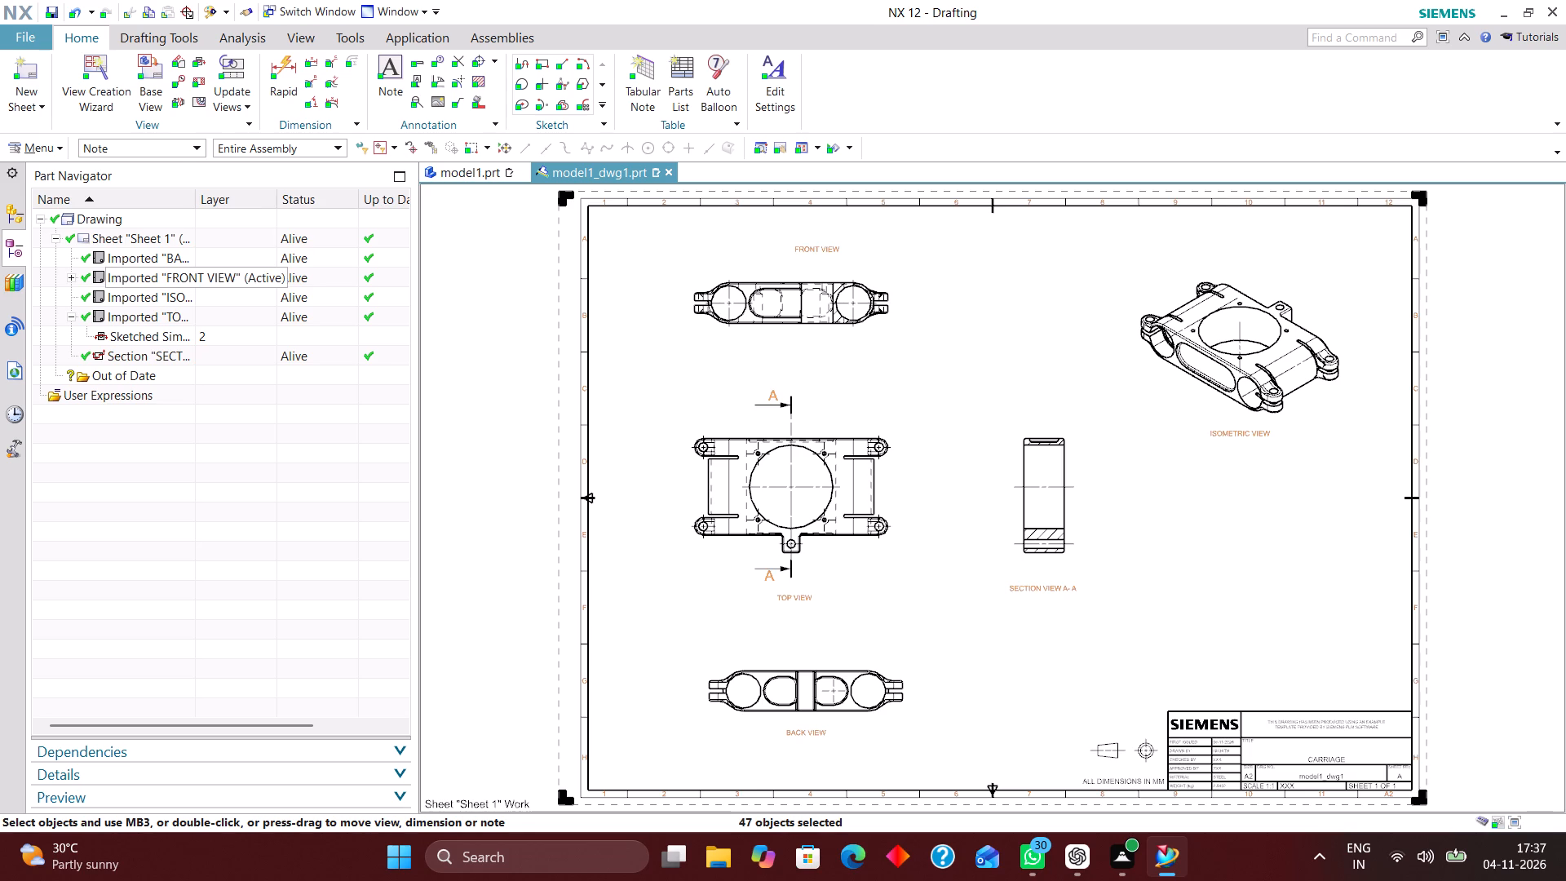
key(ctrl+j)
text(224)
key(Return)
Select all symbols on the sheet, including the centerlines, and move them to layer 225.
click(141, 139)
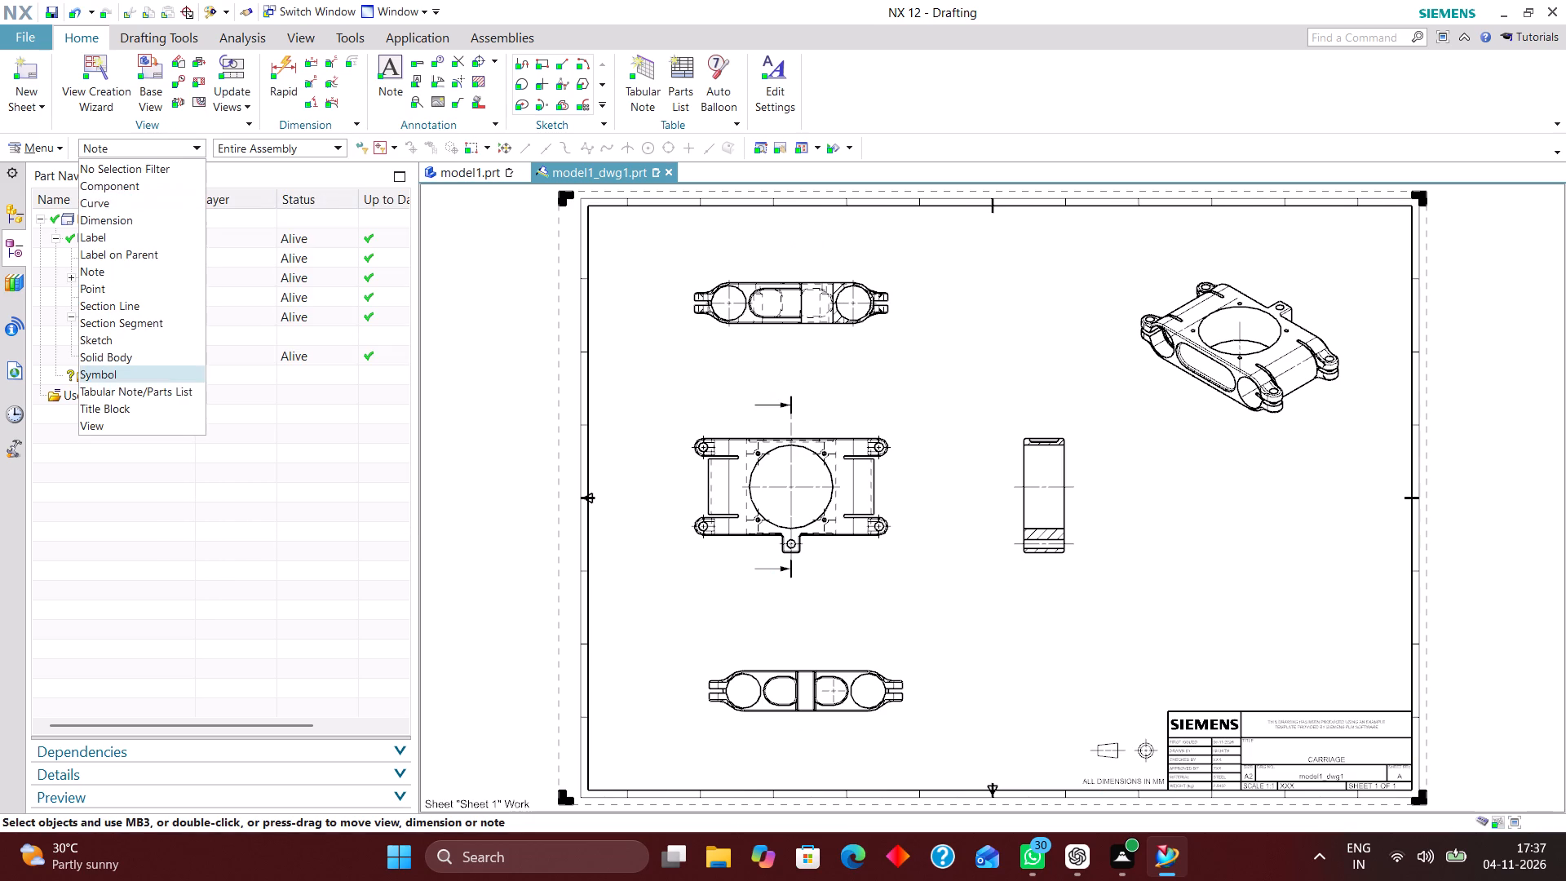
click(144, 377)
key(ctrl+a)
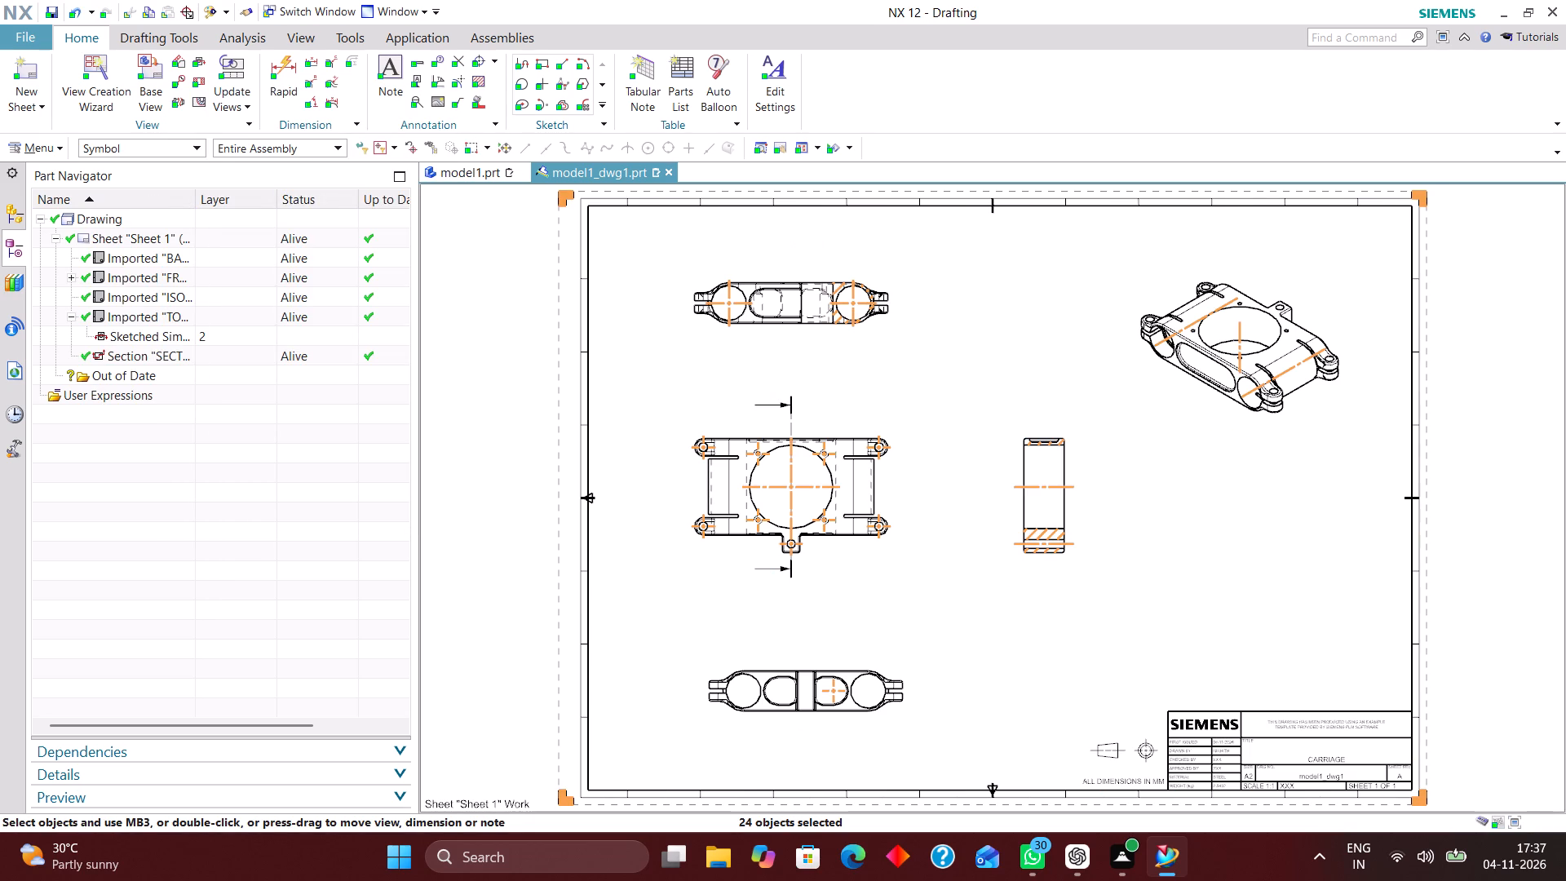
key(ctrl+j)
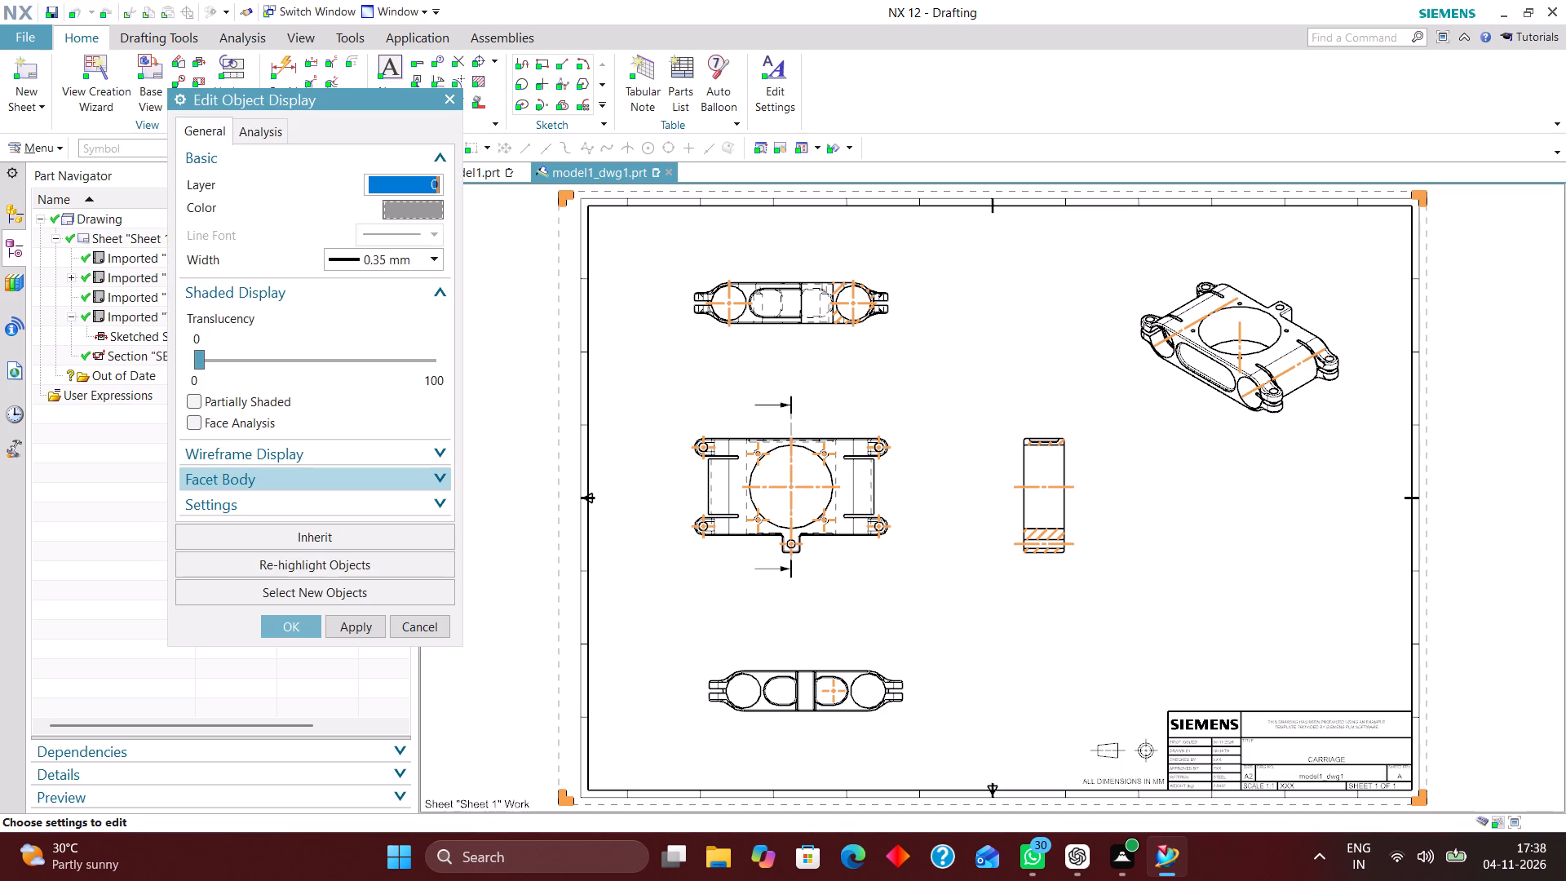
text(225)
key(Return)
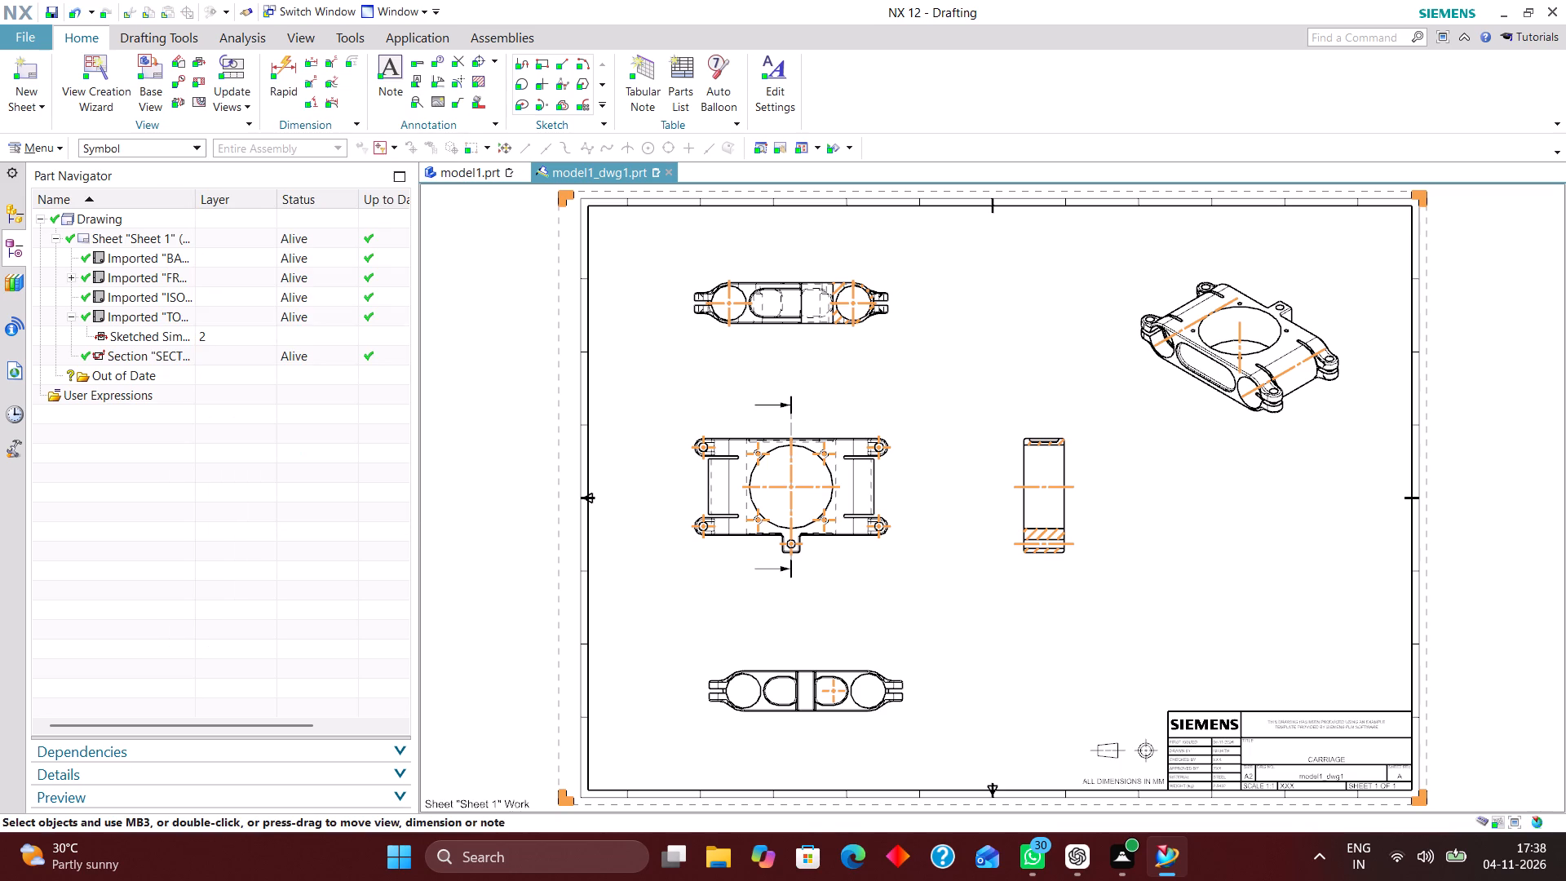
Select the A-A section line in the top view and move it to layer 226.
click(104, 147)
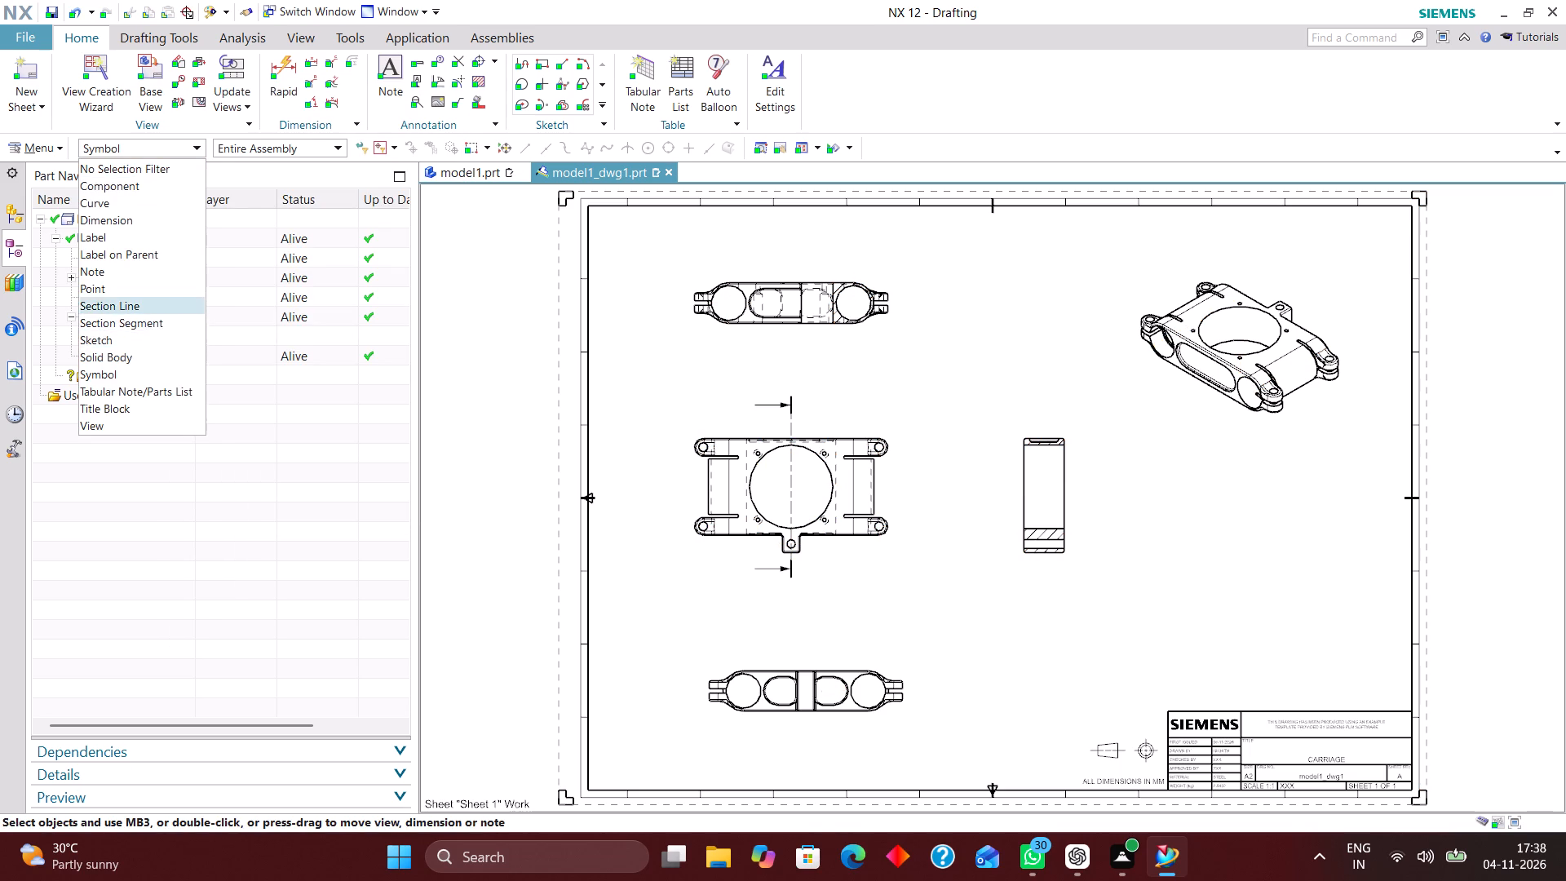
click(127, 306)
key(ctrl+a)
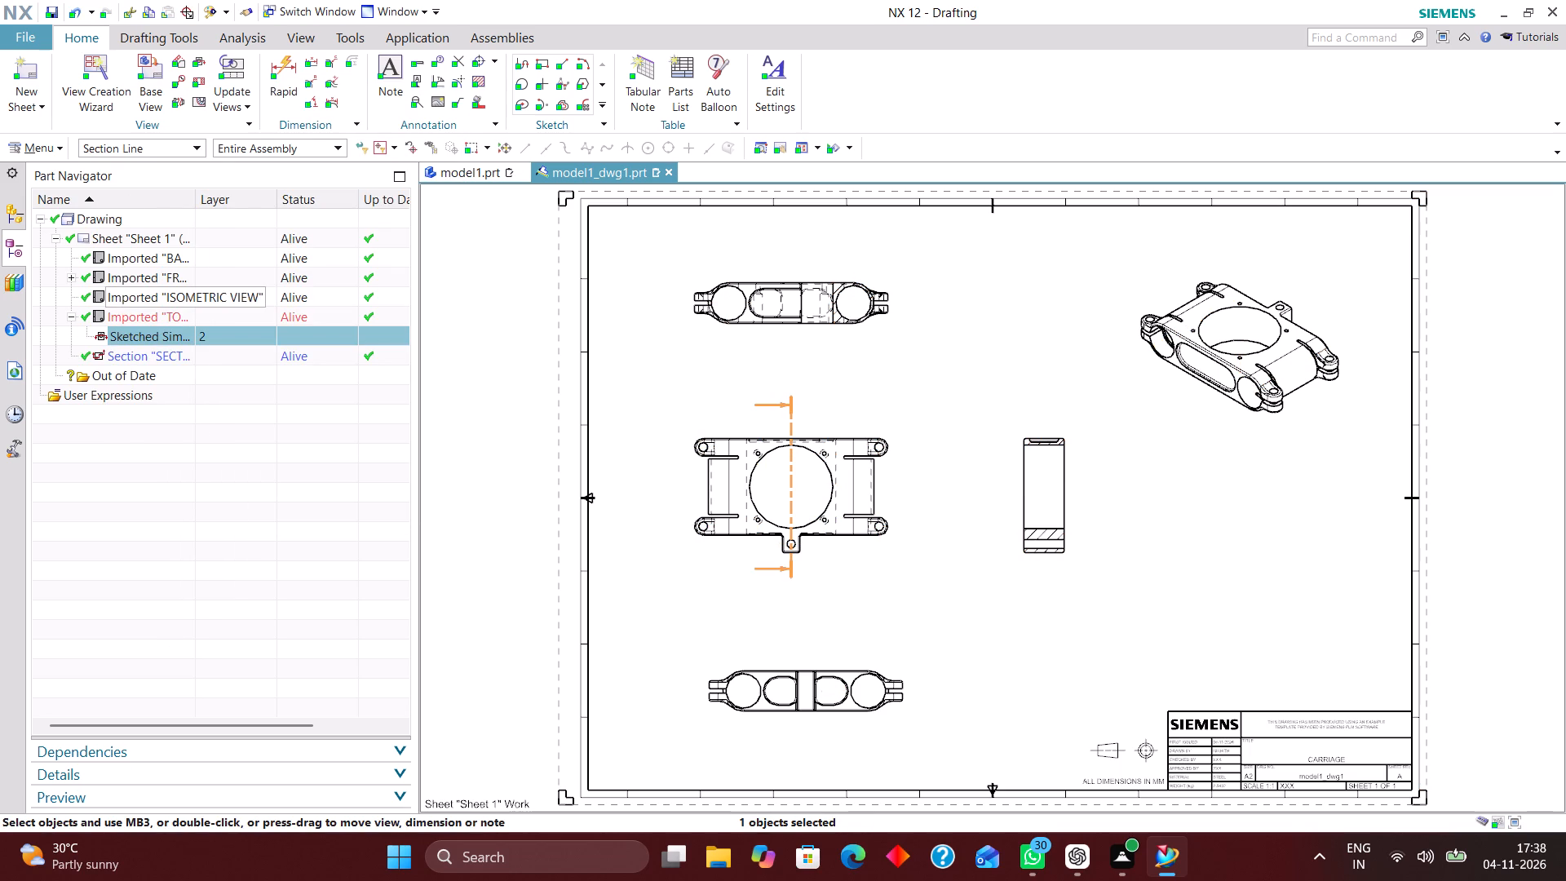
key(ctrl+j)
text(226)
key(Return)
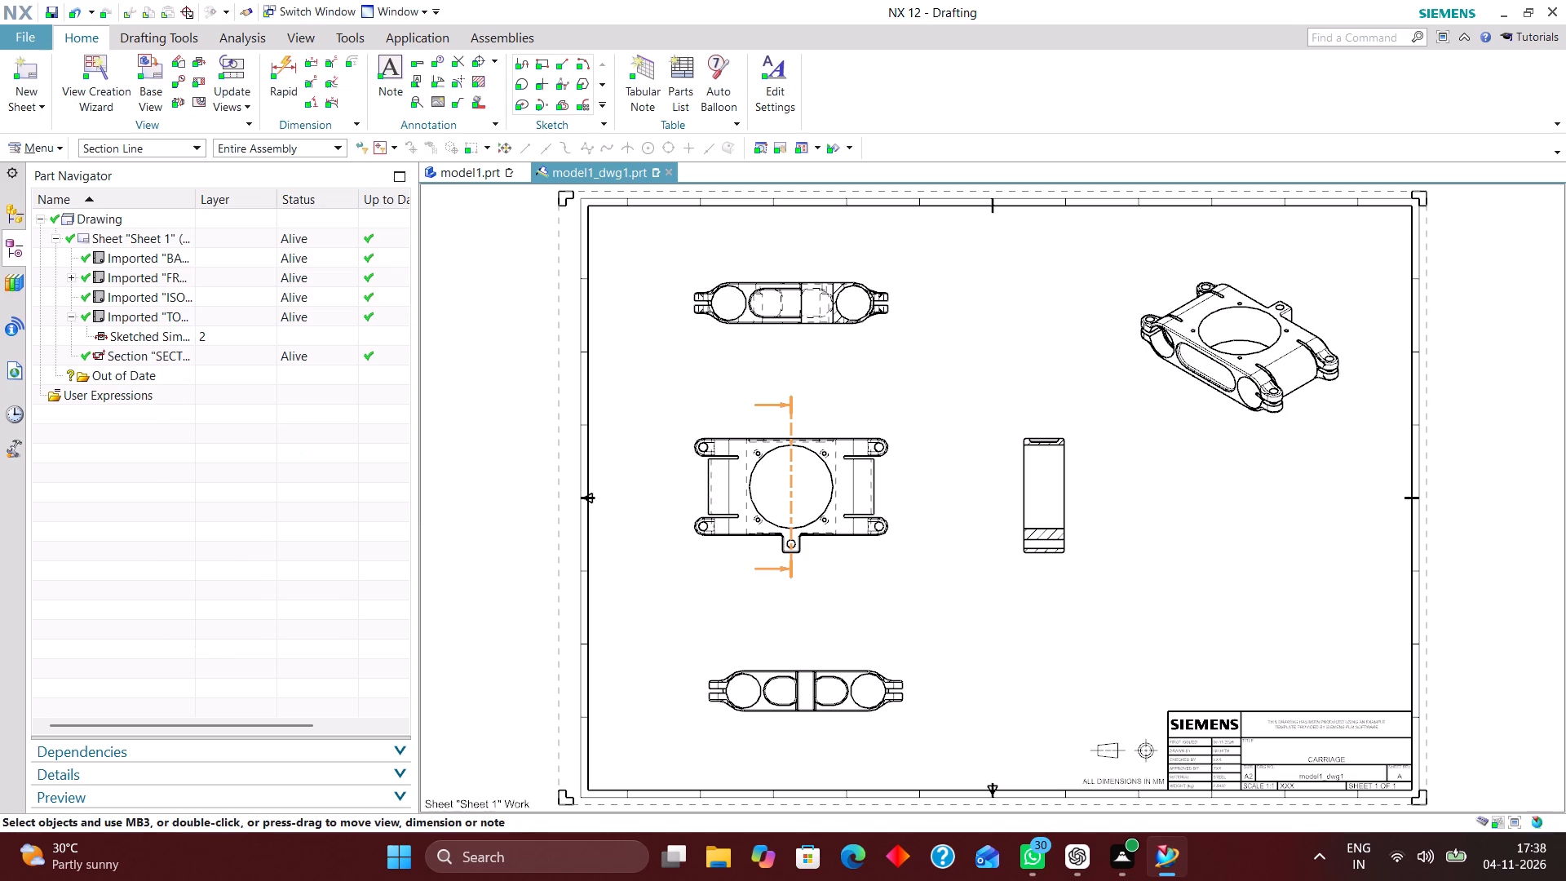
click(124, 150)
click(485, 398)
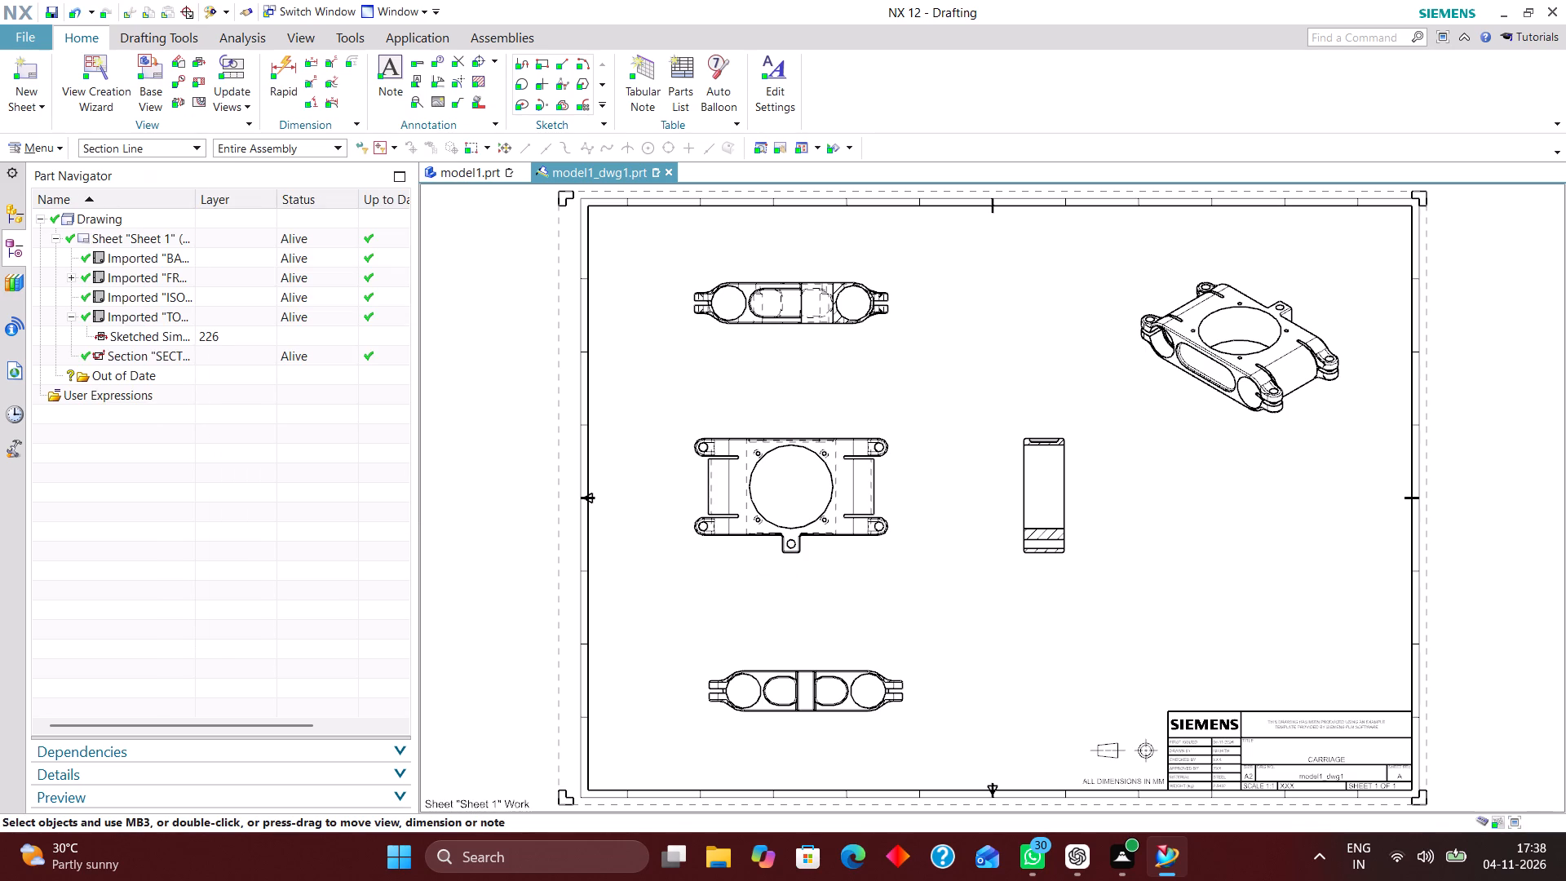
Turn on all the drawing's layers in Layer Settings and mark the ALL category as visible only.
key(ctrl+l)
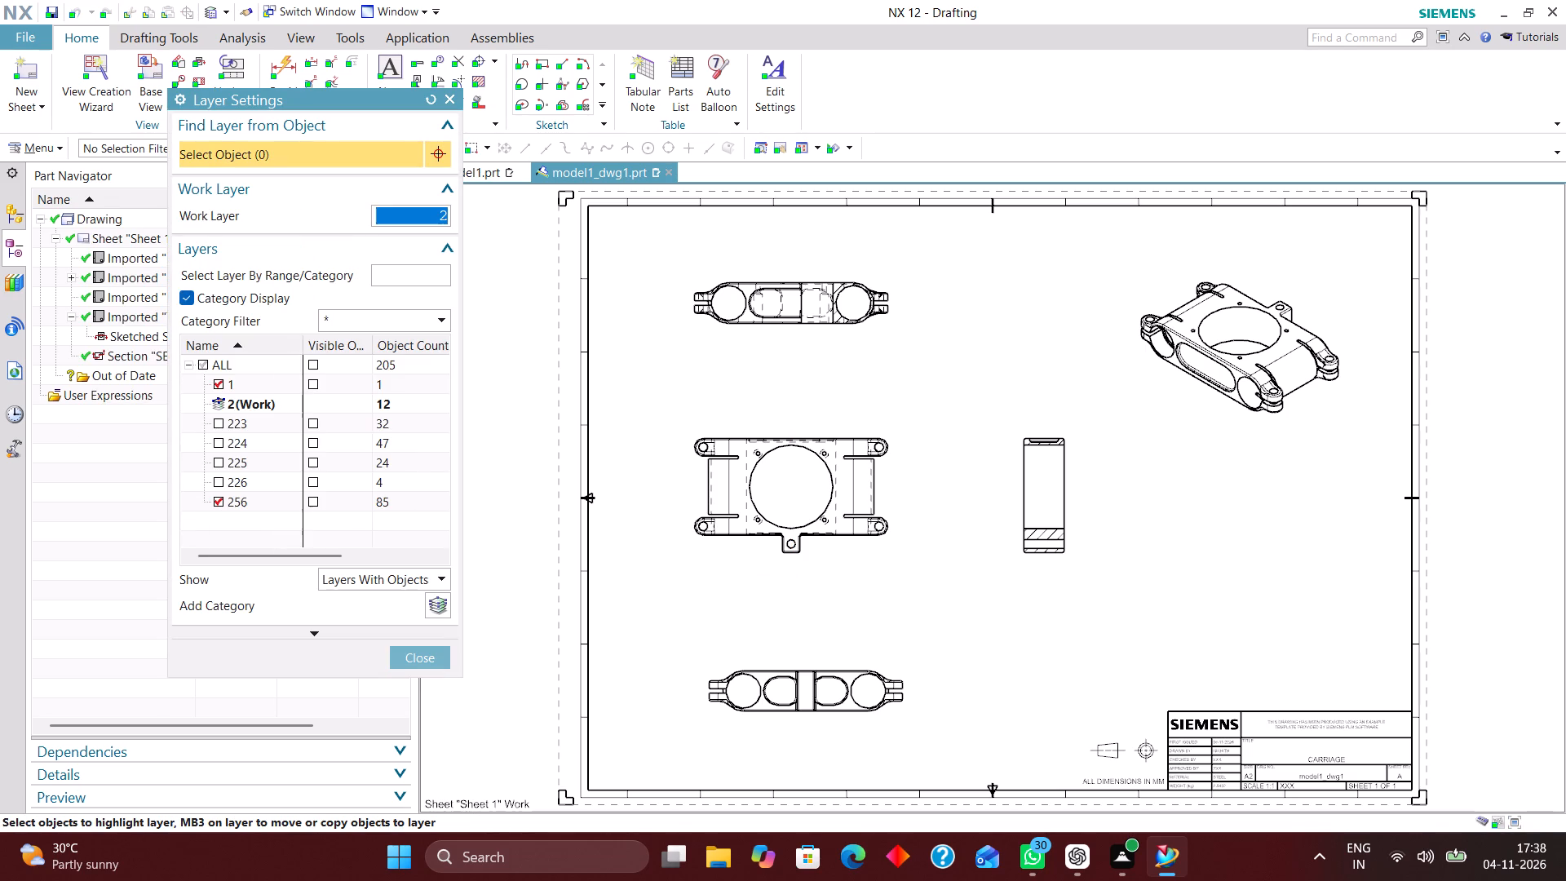
click(203, 361)
click(312, 365)
click(416, 656)
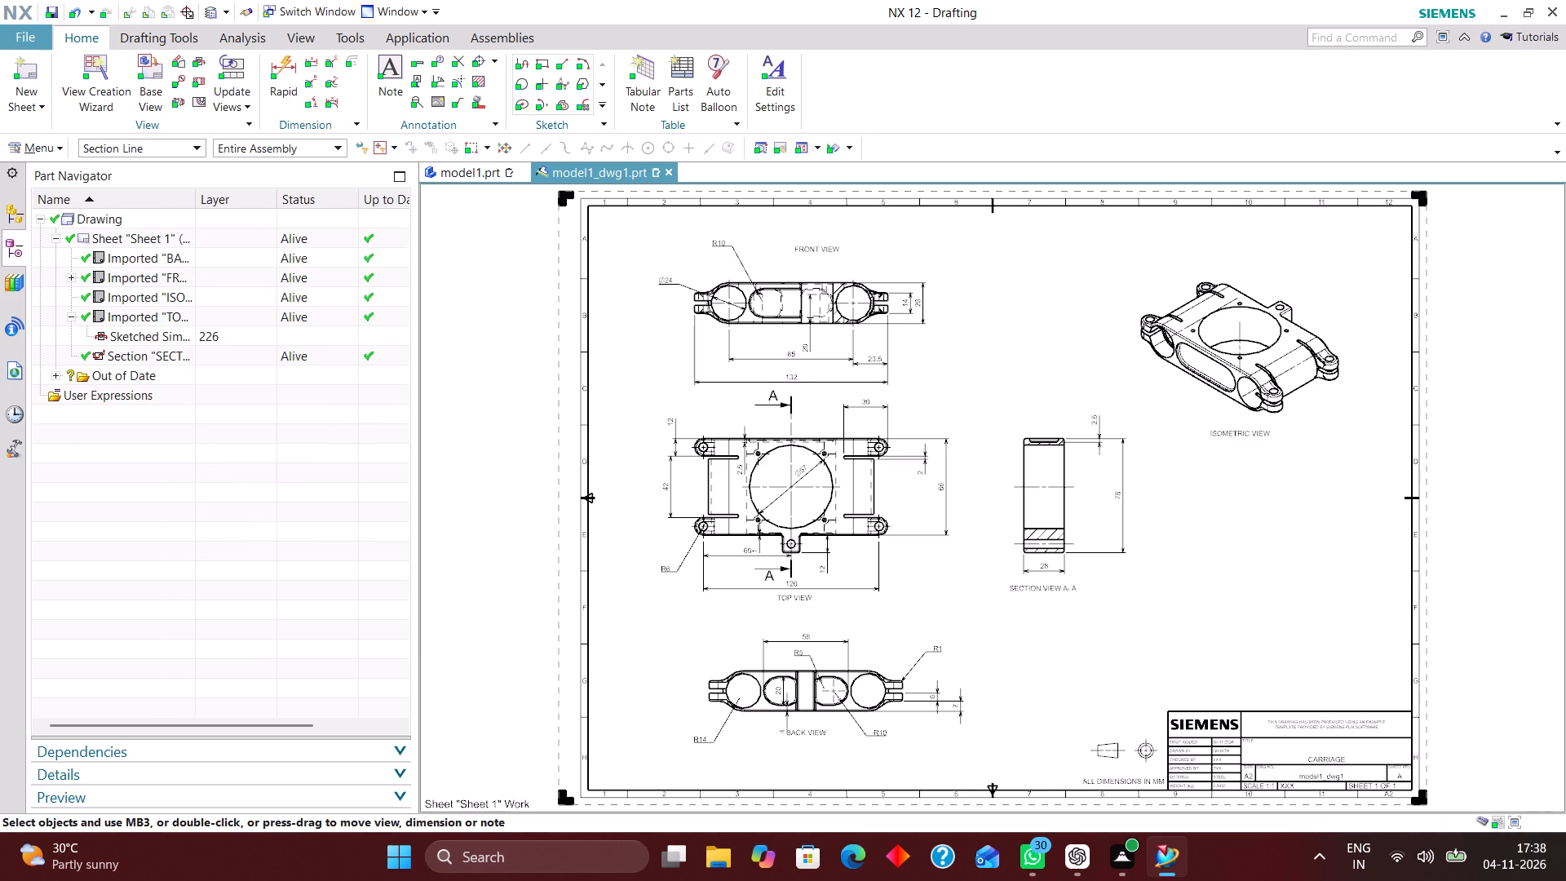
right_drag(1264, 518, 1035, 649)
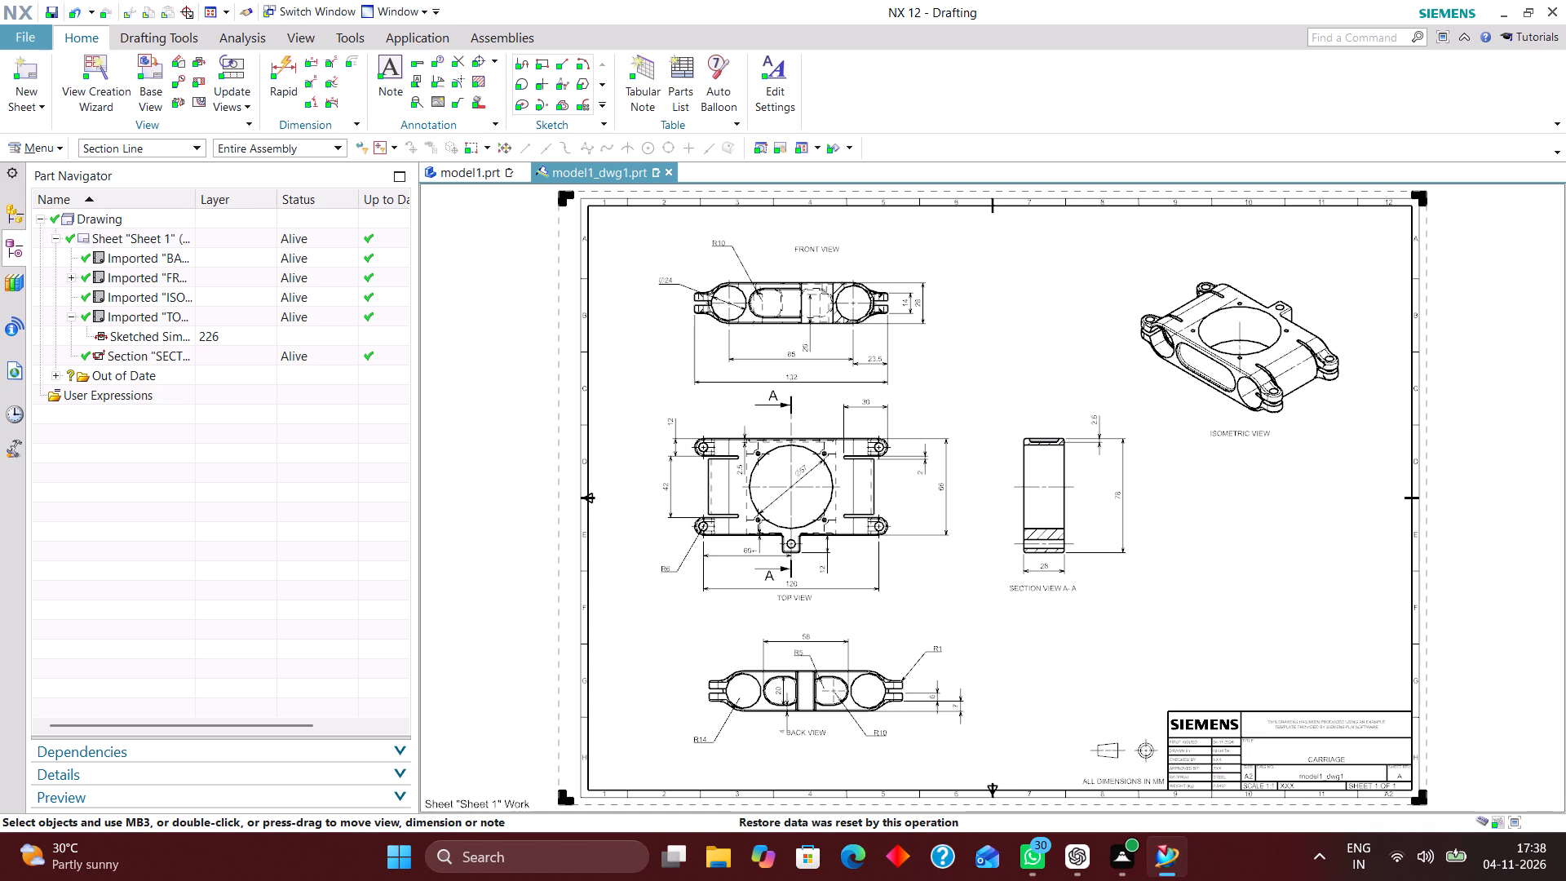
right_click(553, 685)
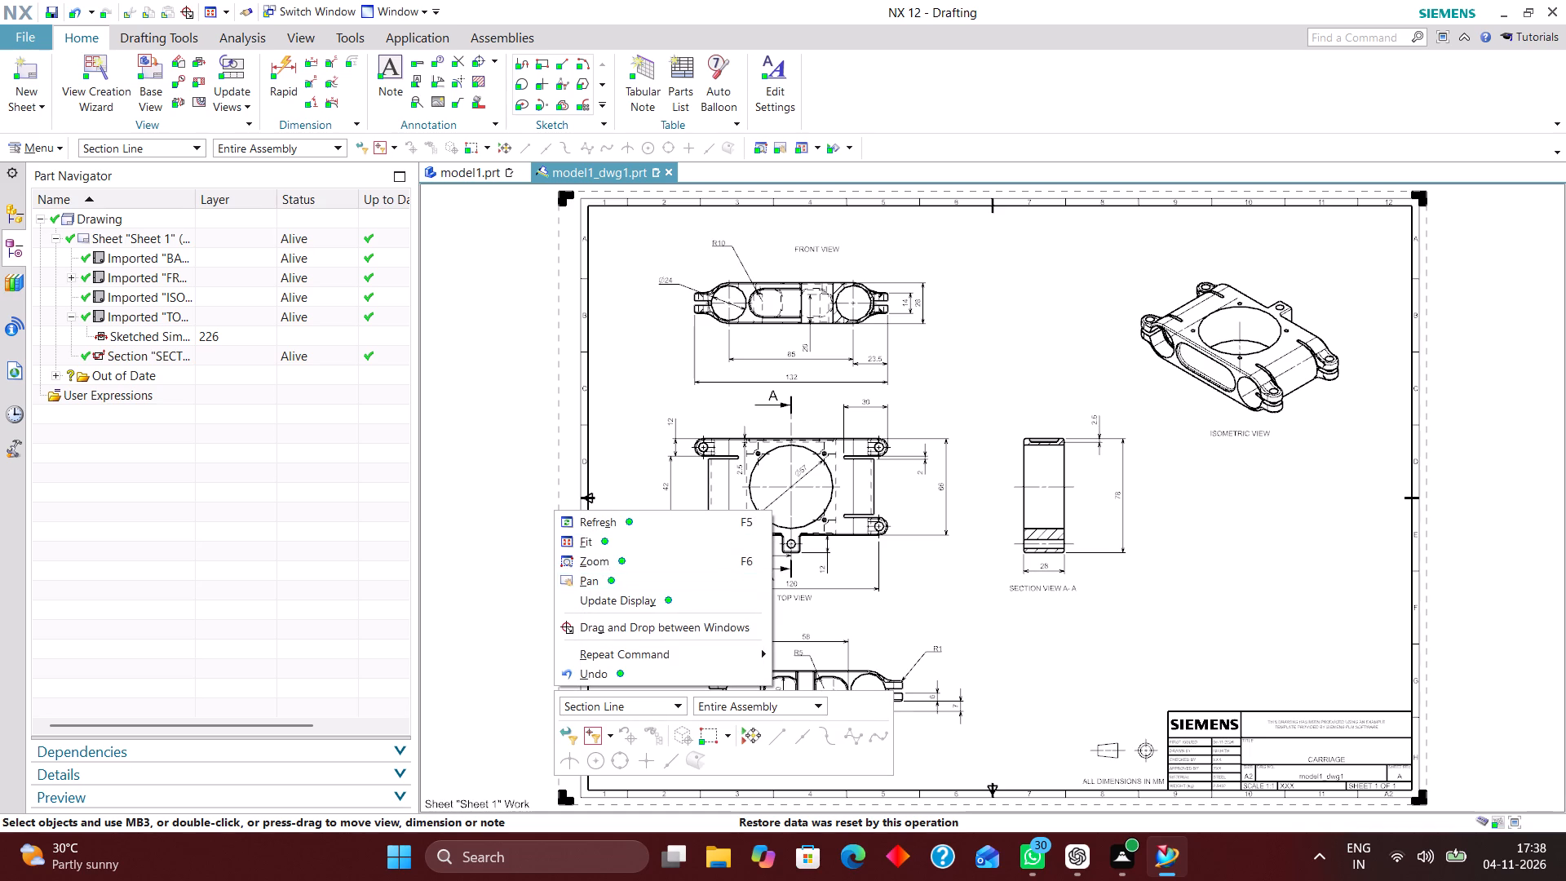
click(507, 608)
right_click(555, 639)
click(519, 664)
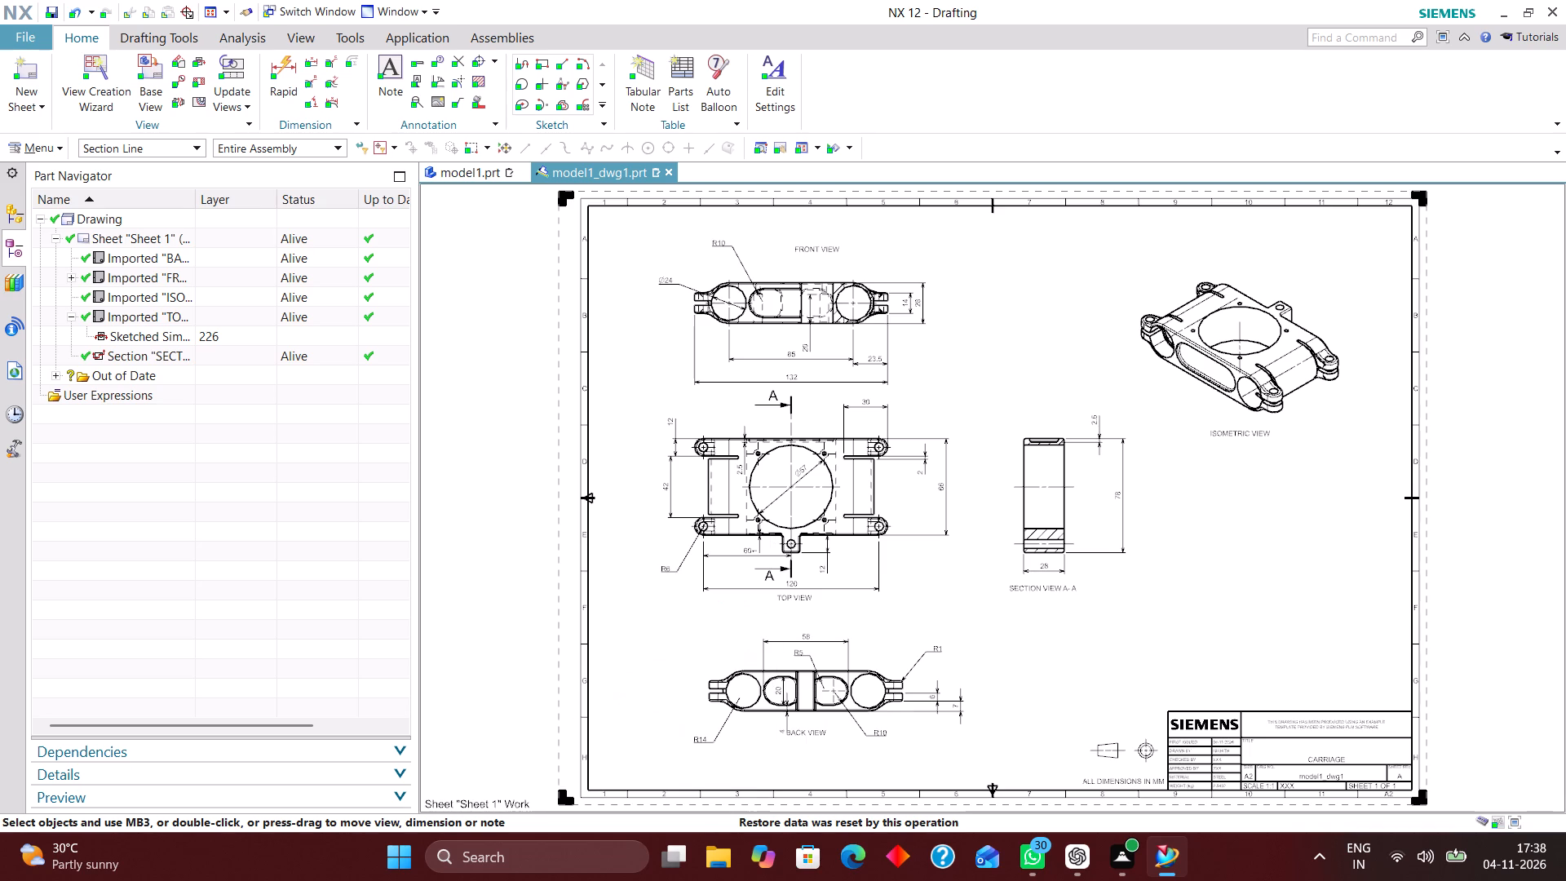